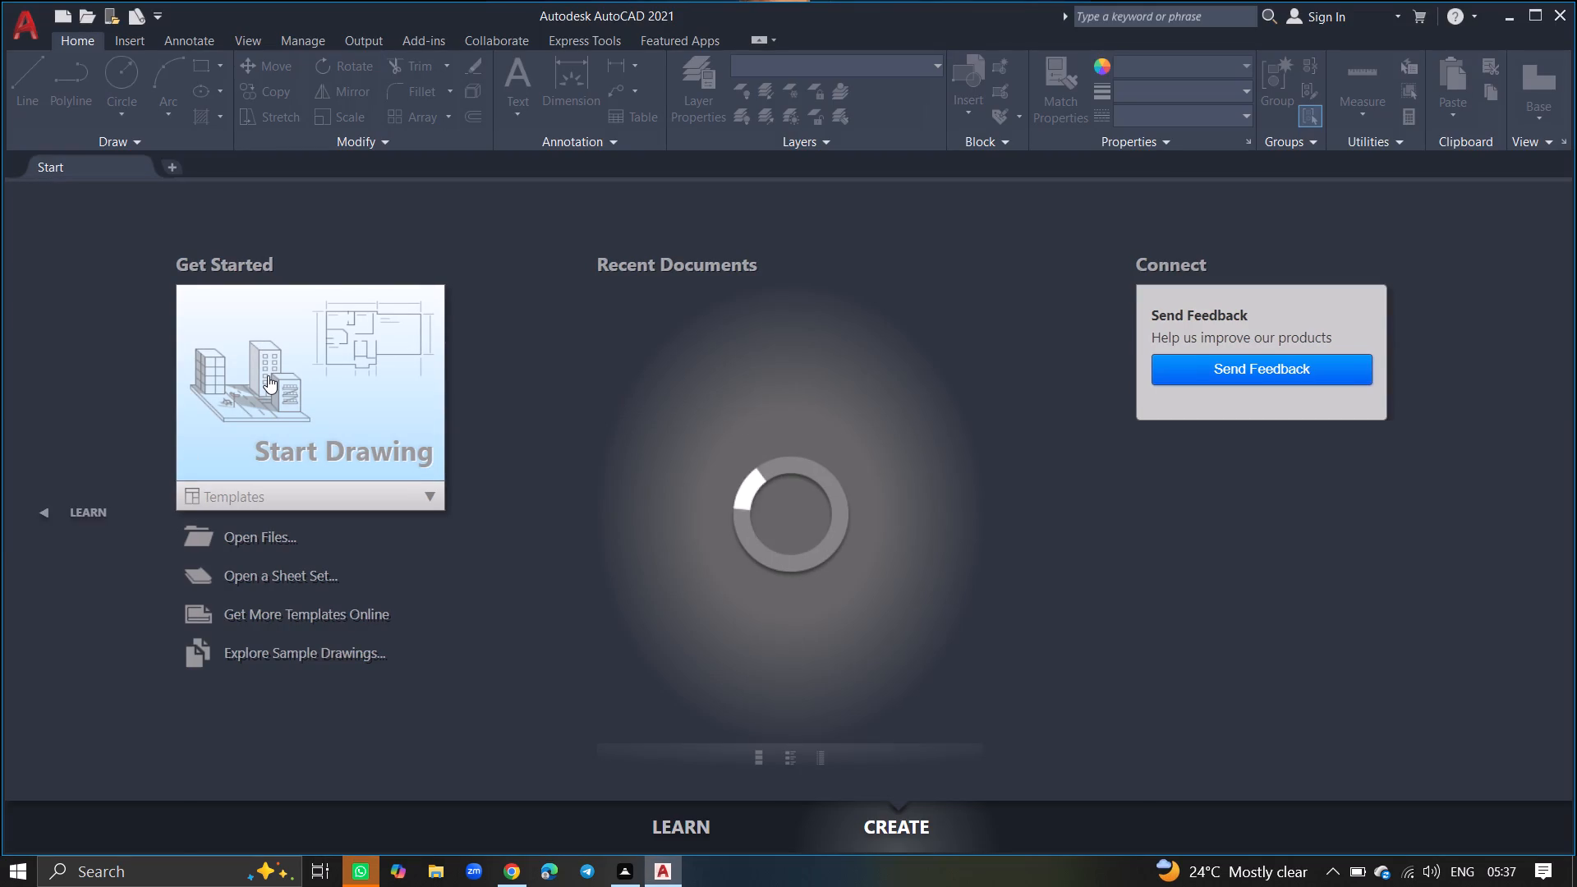
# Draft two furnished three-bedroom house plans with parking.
# Start a new blank drawing.
pyautogui.doubleClick(268, 375)
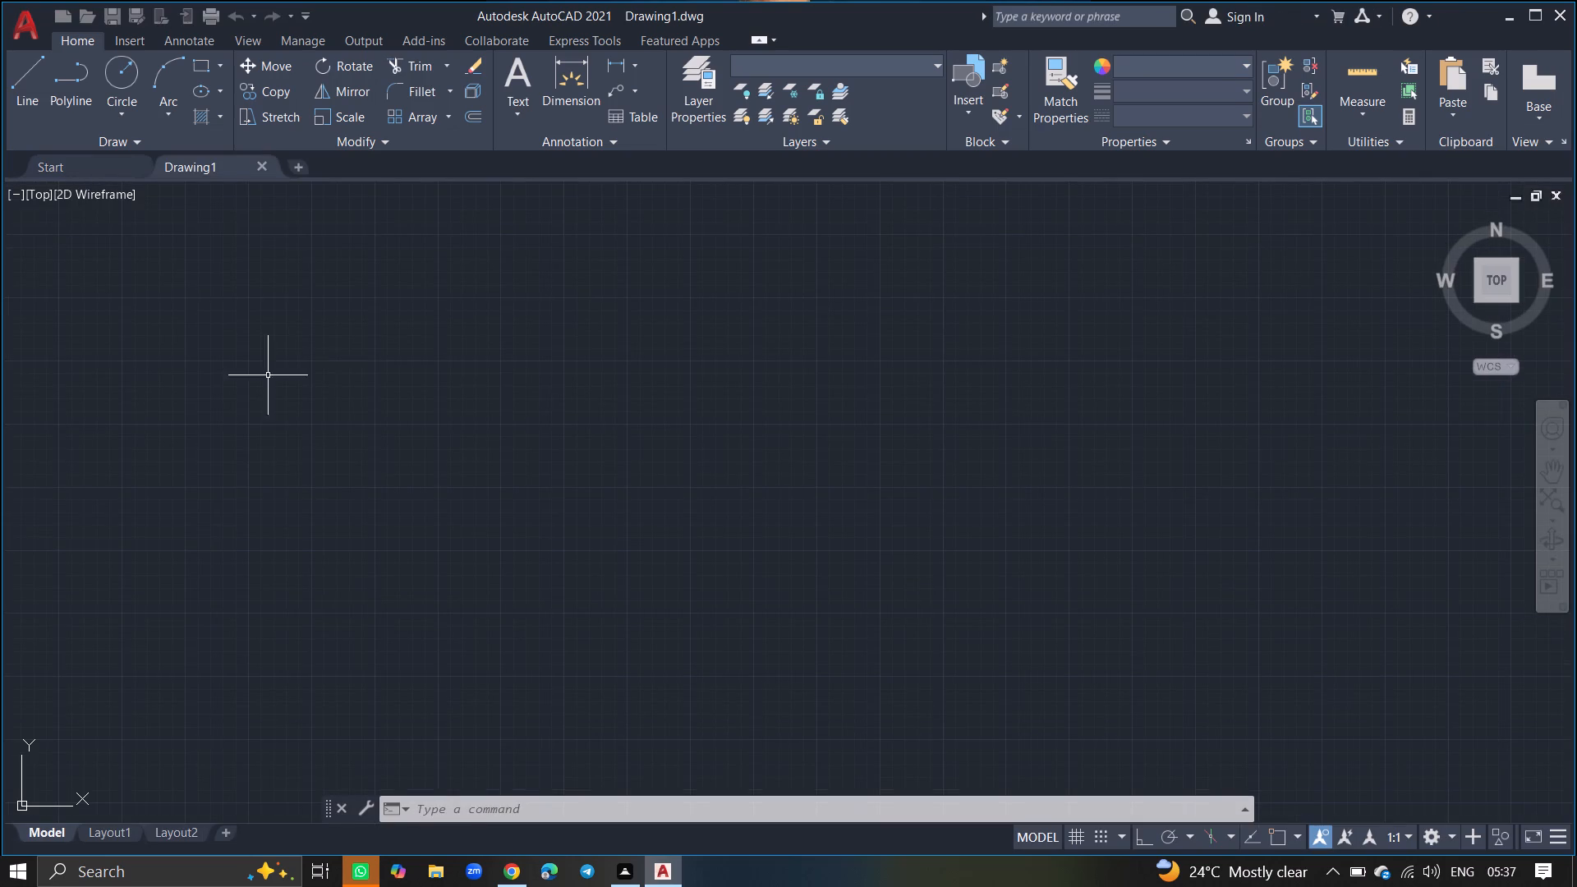
# Set the drawing's length units to Engineering with 0'-0" precision, keeping the insertion scale in millimeters.
pyautogui.write('units')
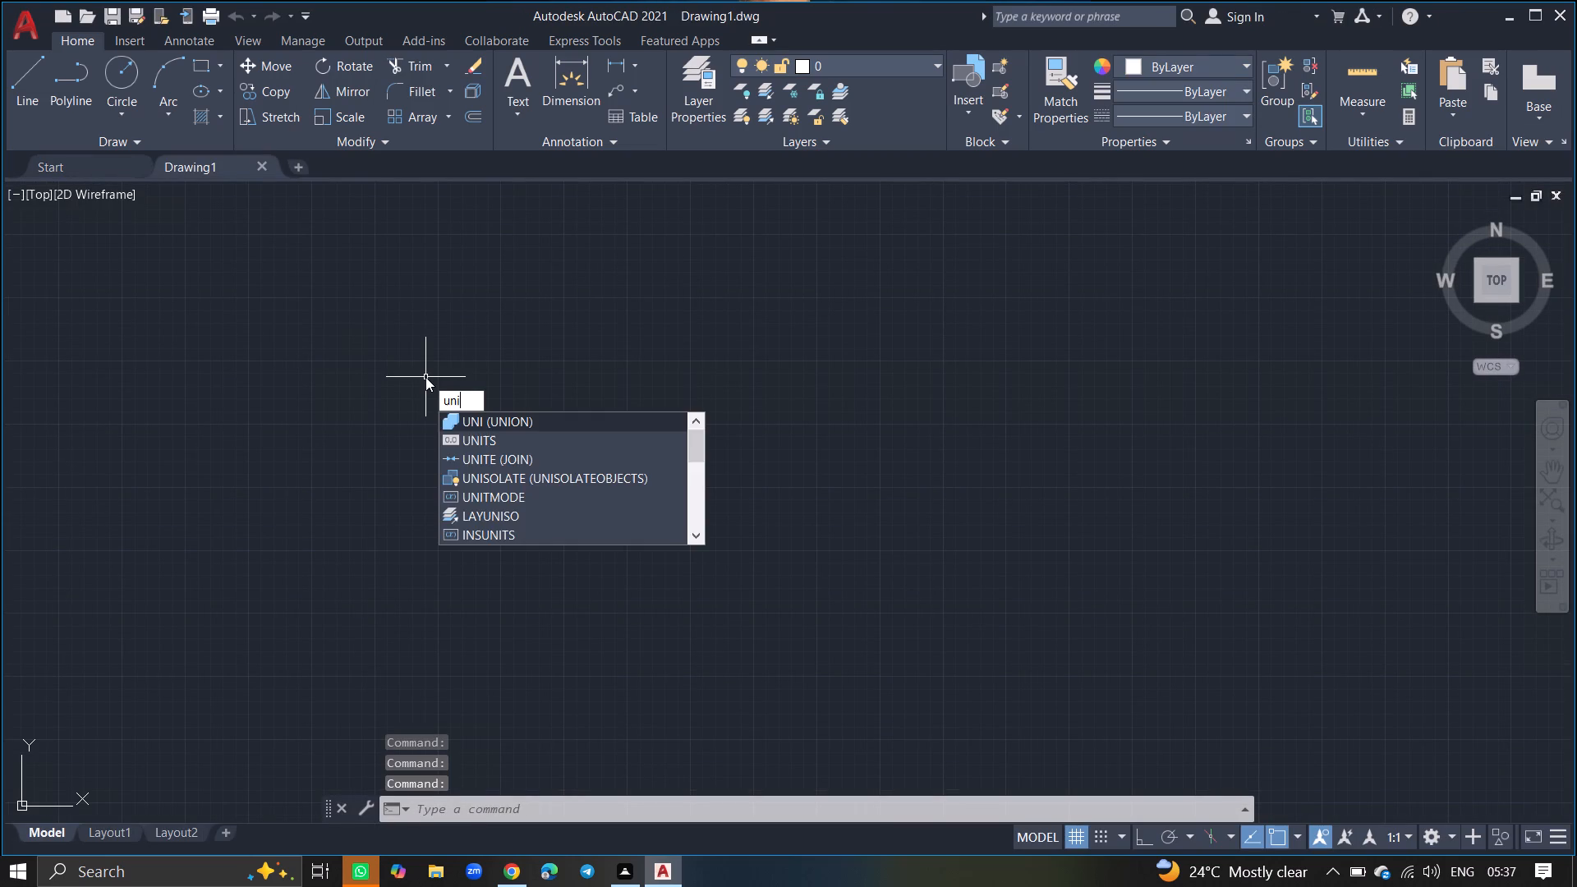
pyautogui.press('Return')
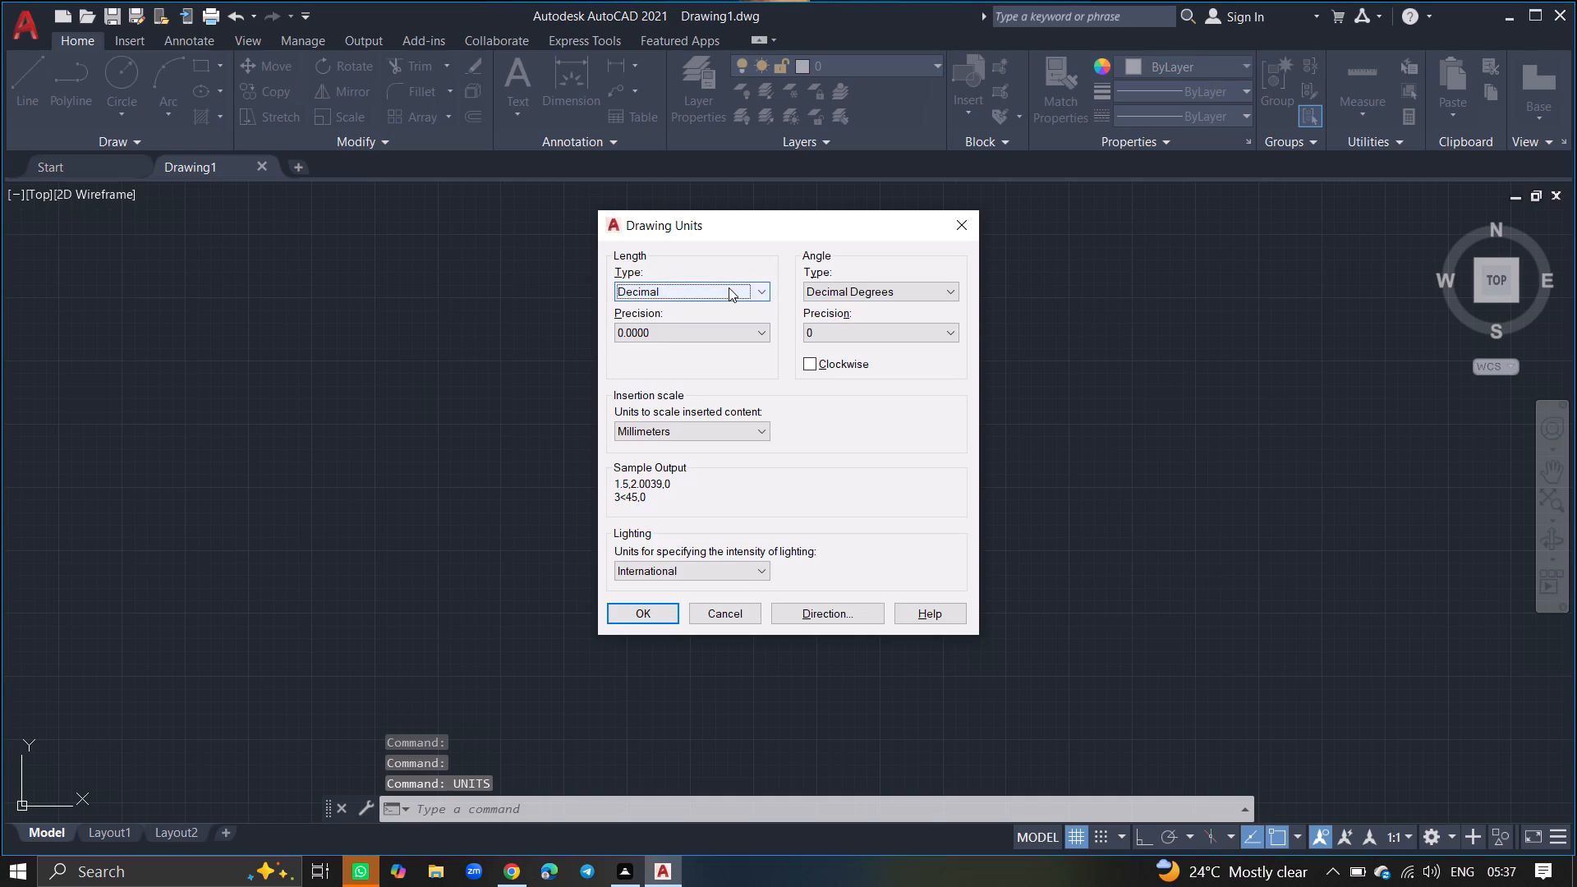
pyautogui.click(729, 287)
pyautogui.click(717, 337)
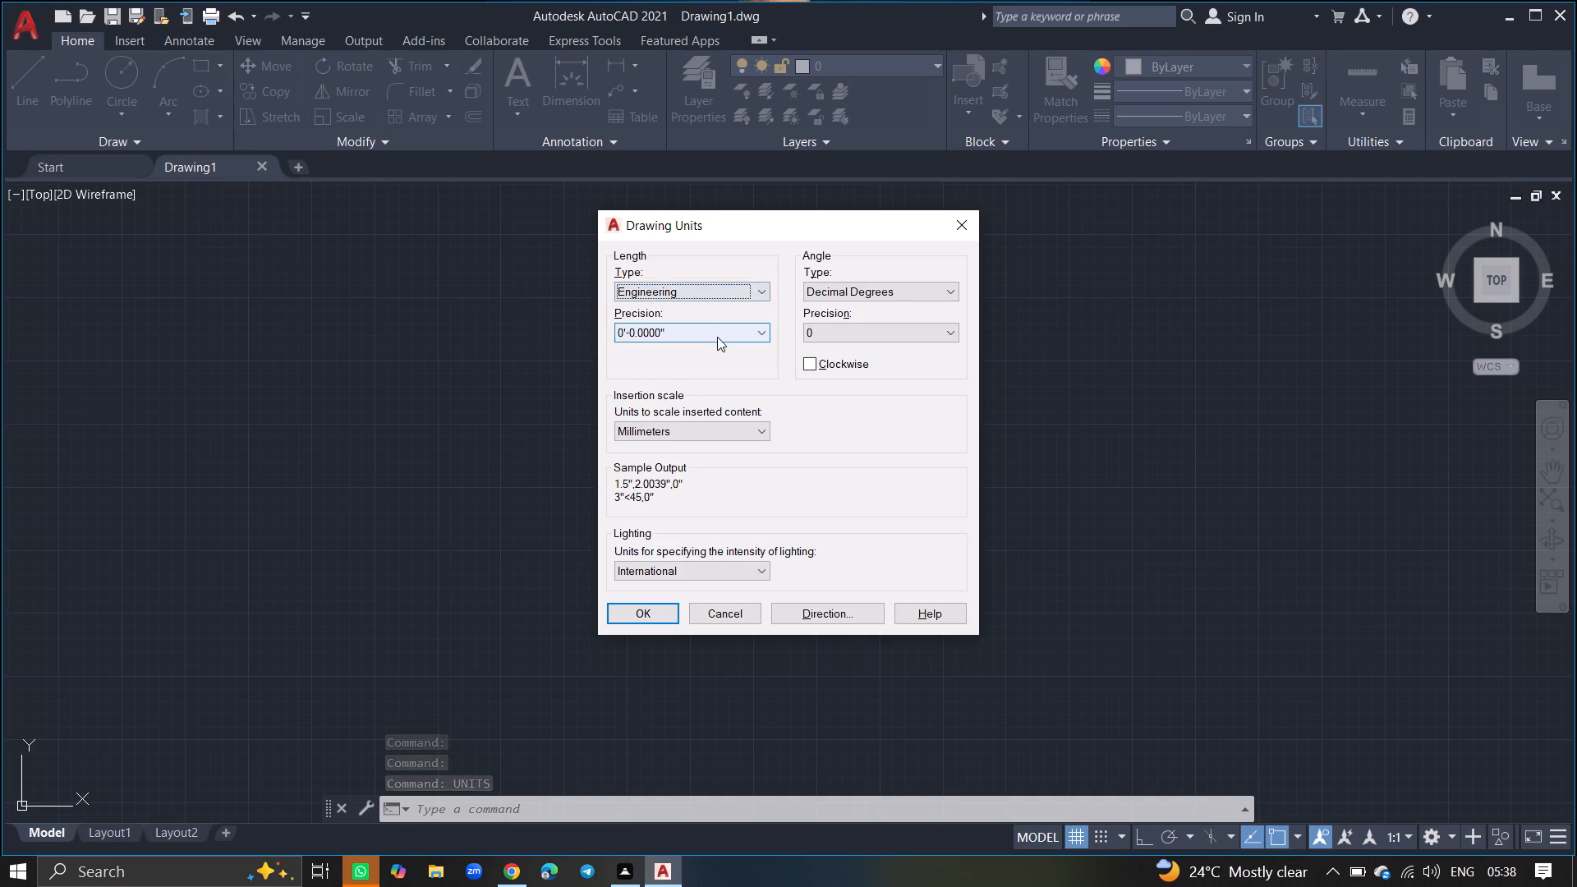
pyautogui.click(717, 334)
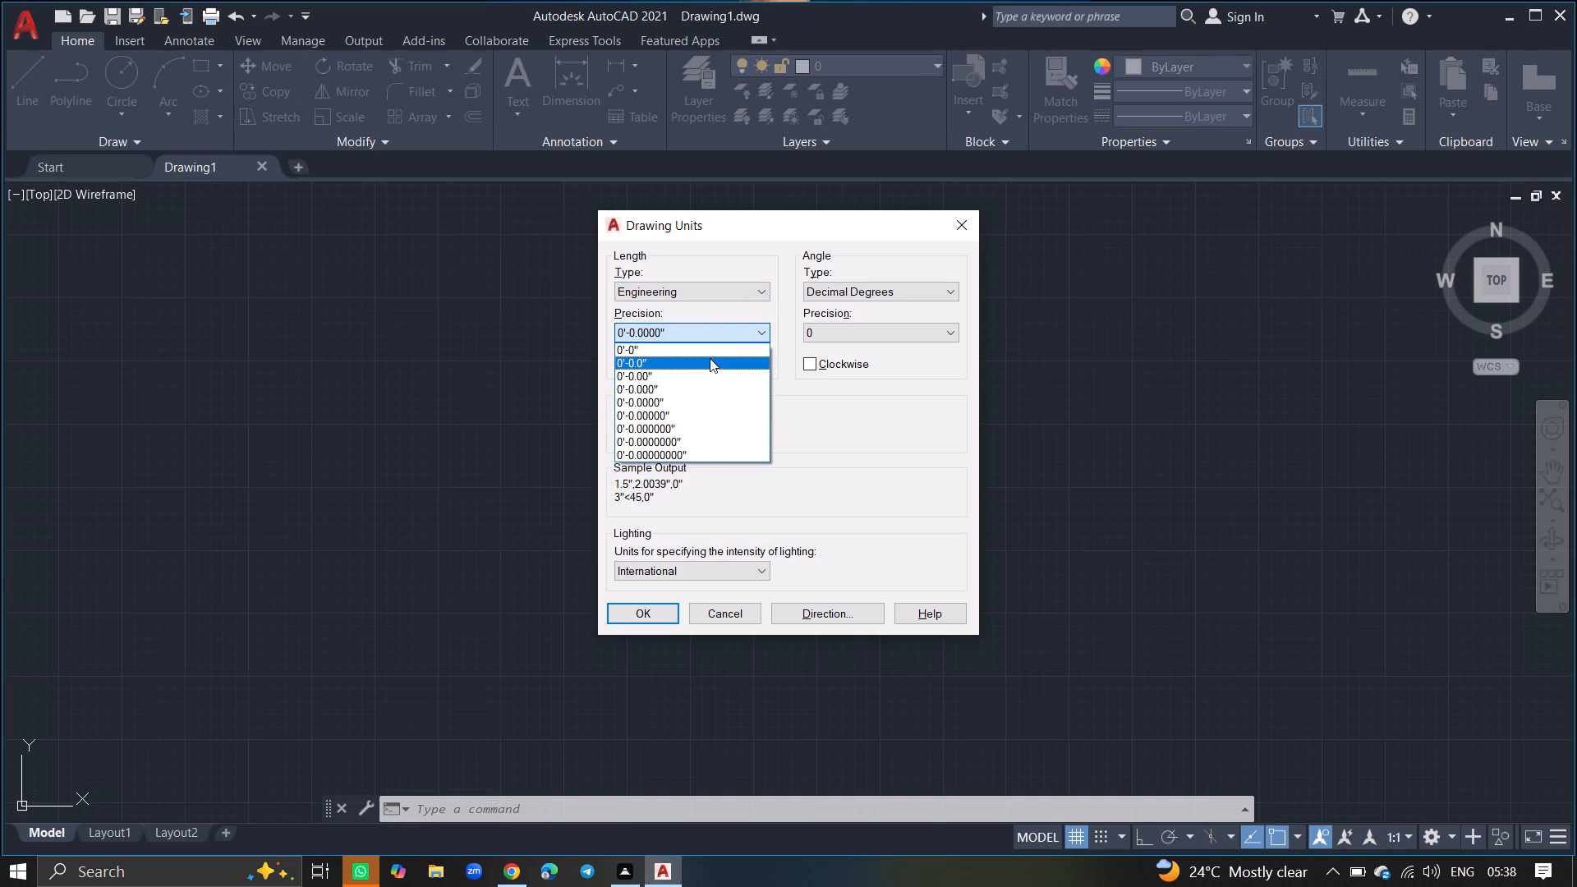
pyautogui.click(710, 352)
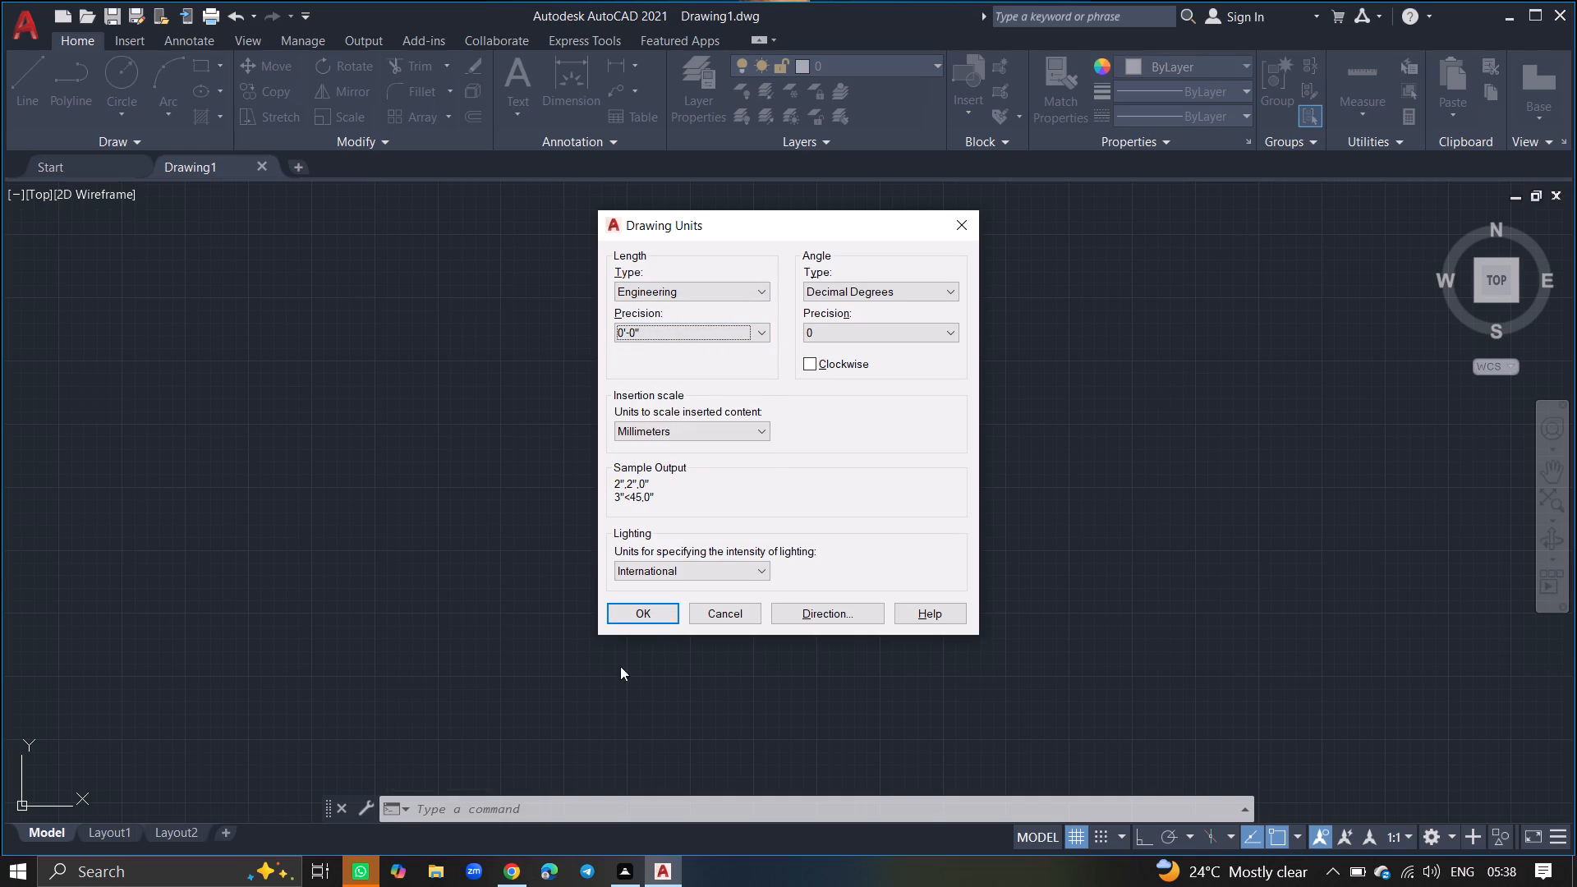
pyautogui.click(629, 616)
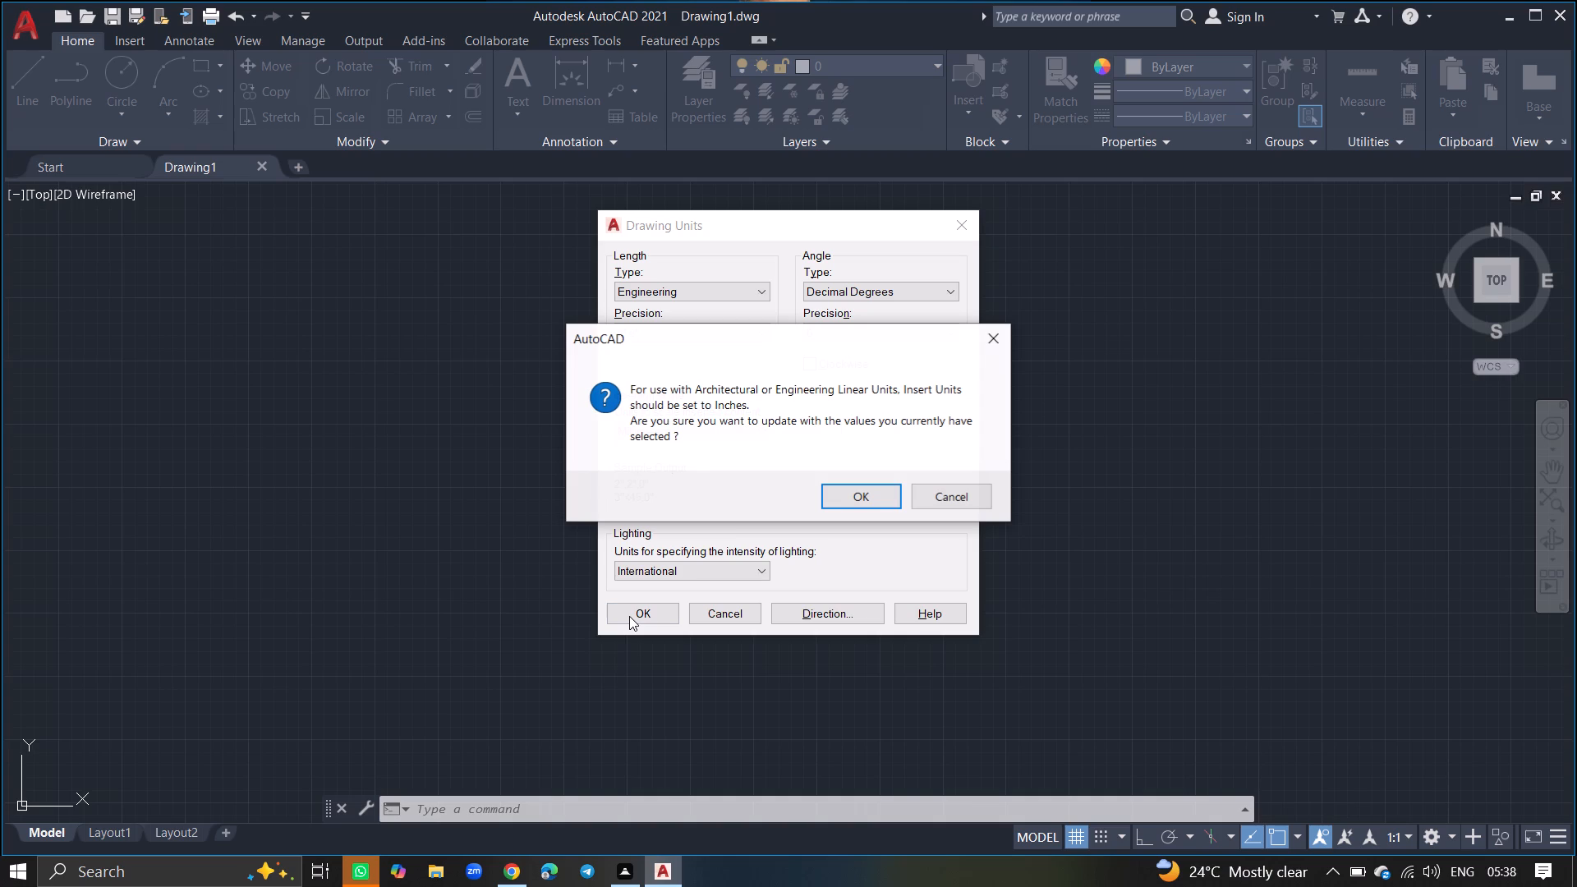
pyautogui.click(839, 488)
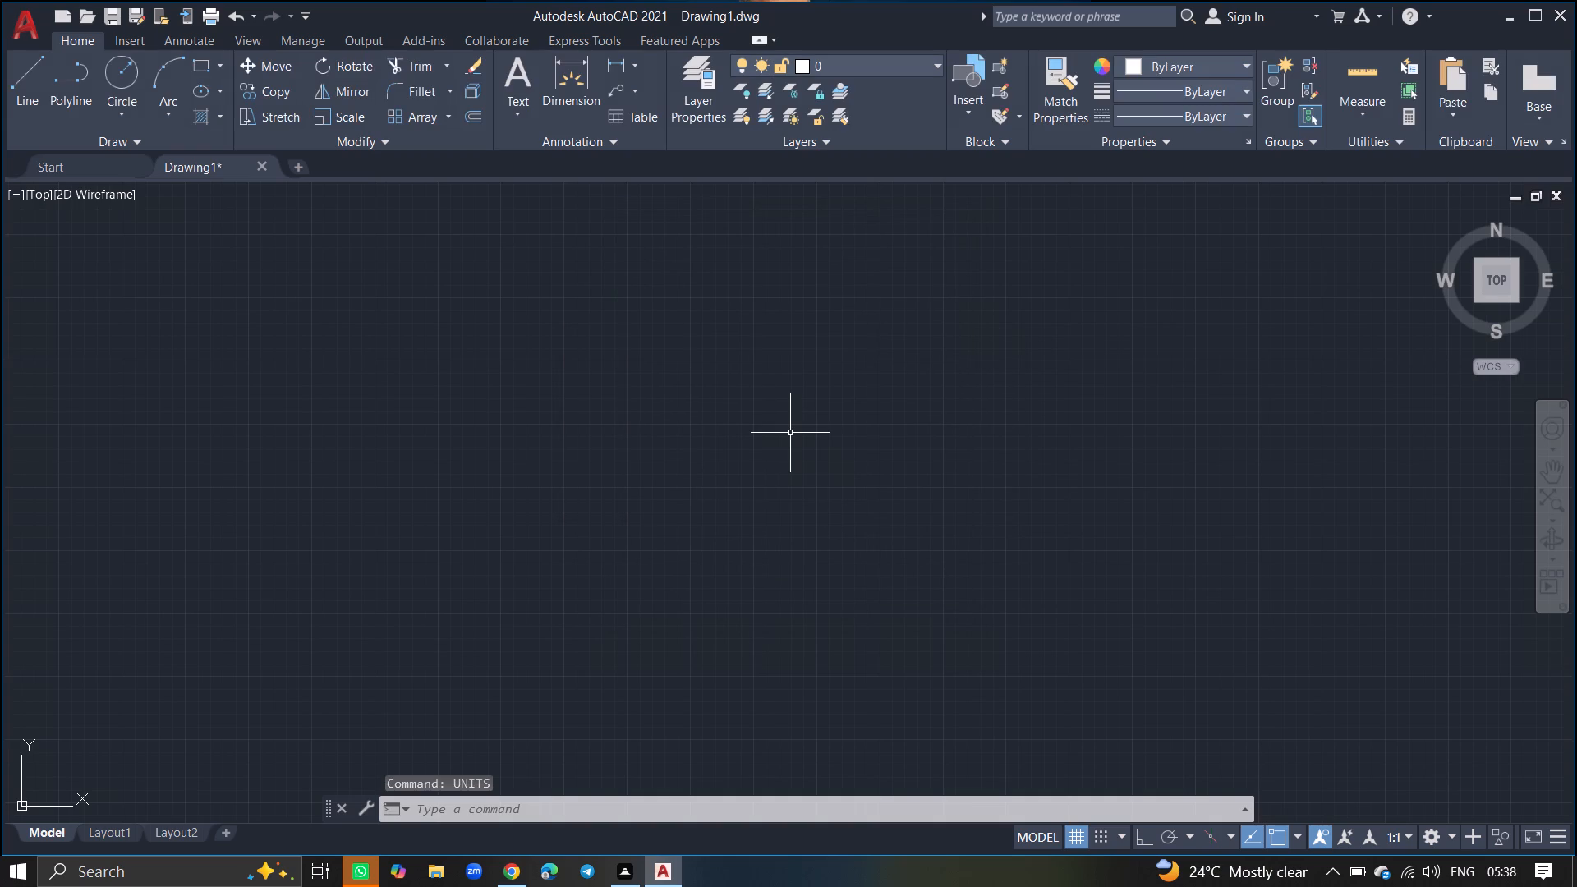
# Set the ISO-25 dimension style's primary units to Engineering with 0'-0" precision and make the style current.
pyautogui.press('d')
pyautogui.press('Return')
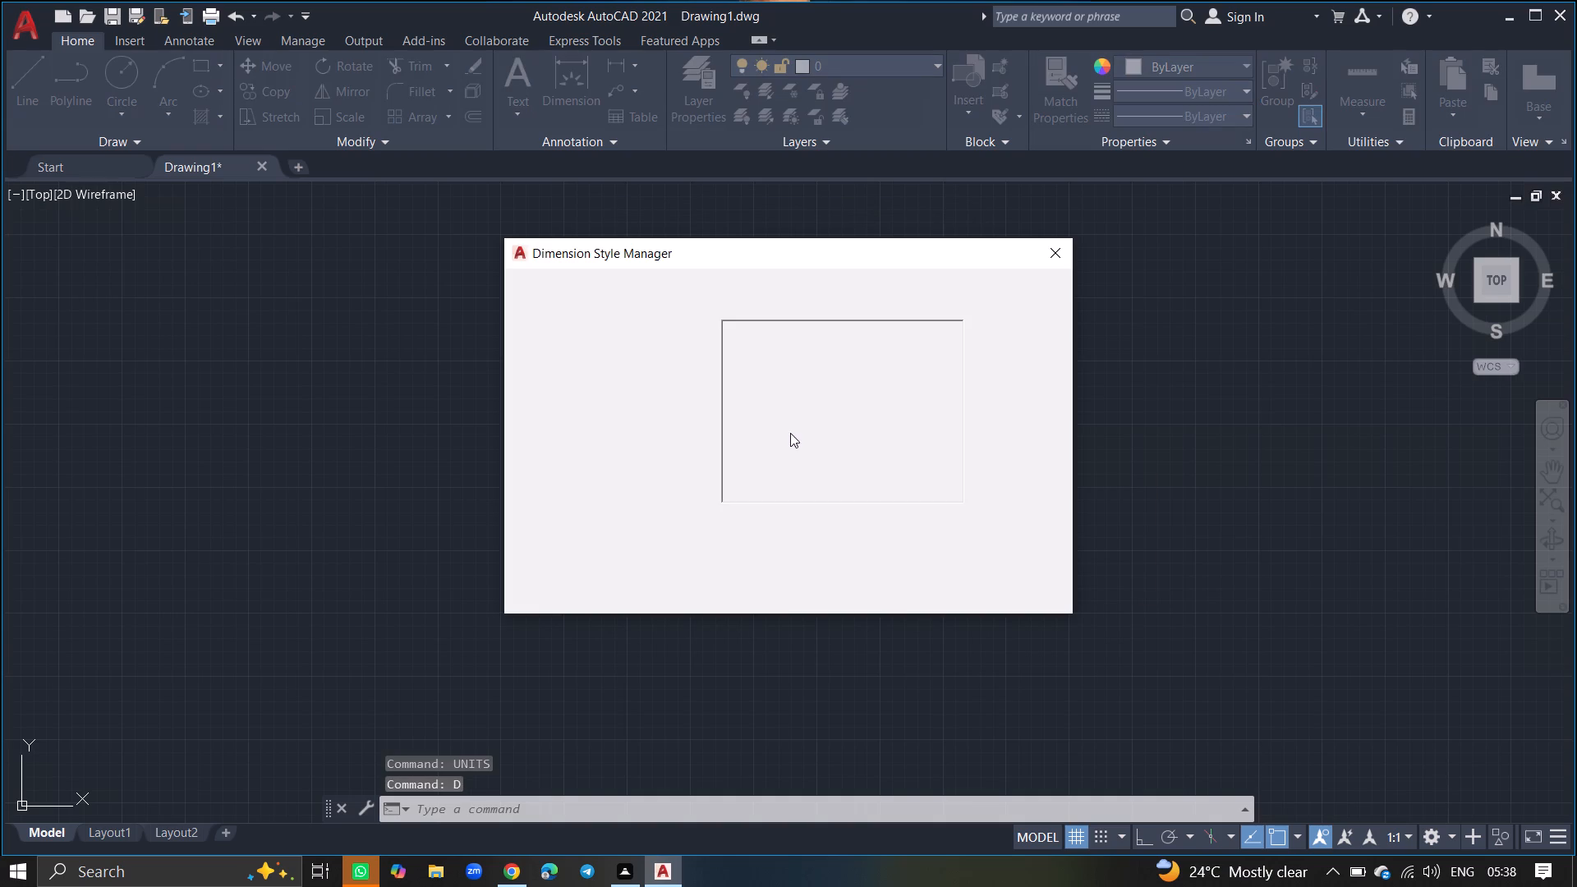
pyautogui.click(1001, 386)
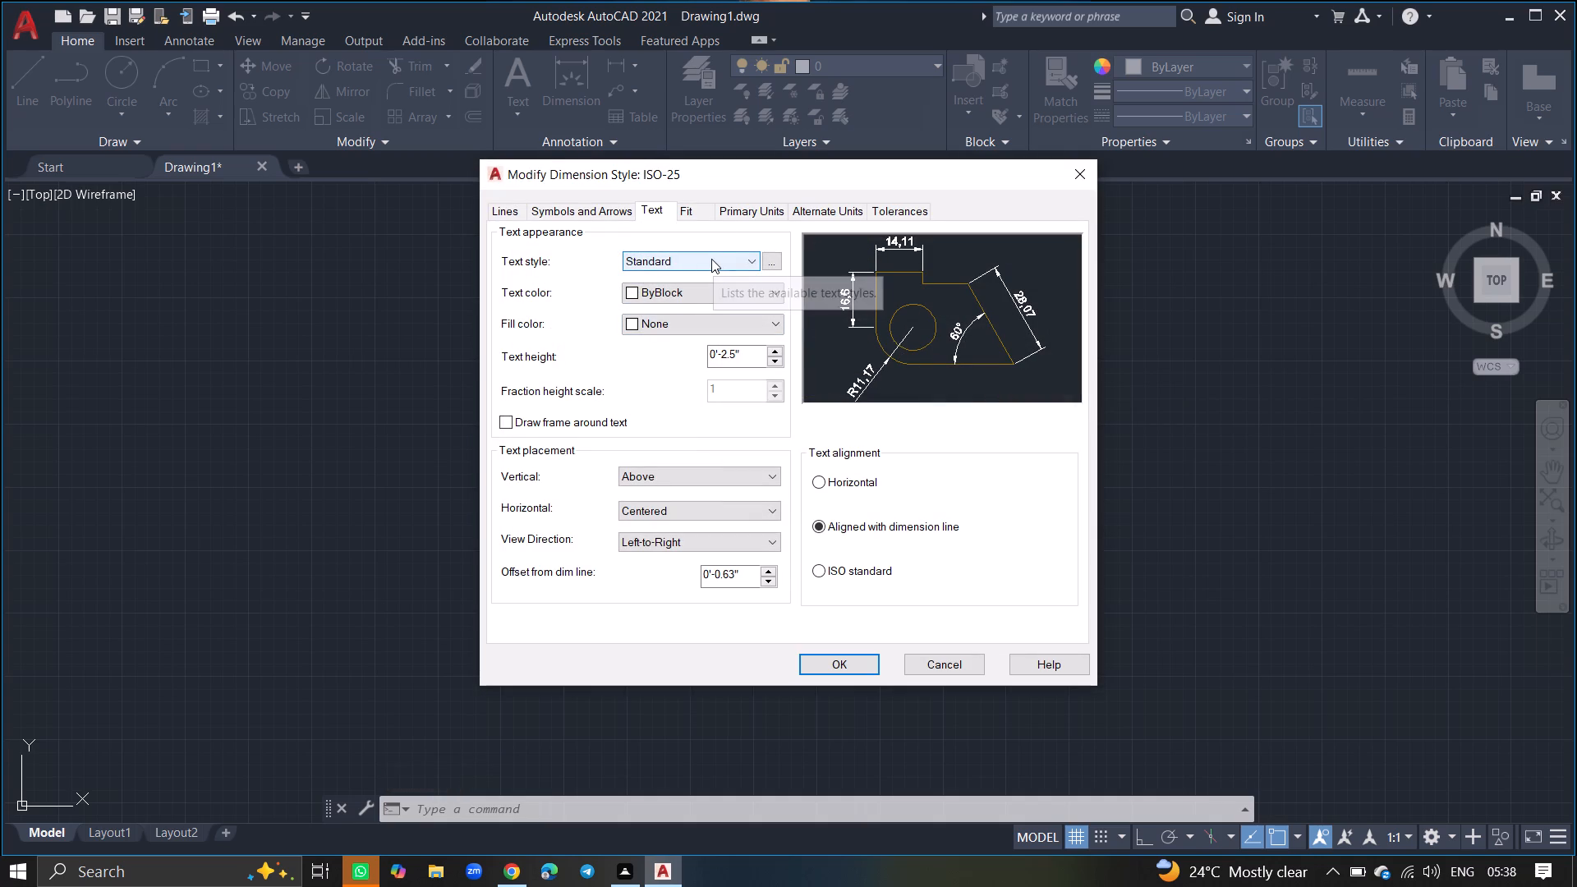
pyautogui.click(735, 215)
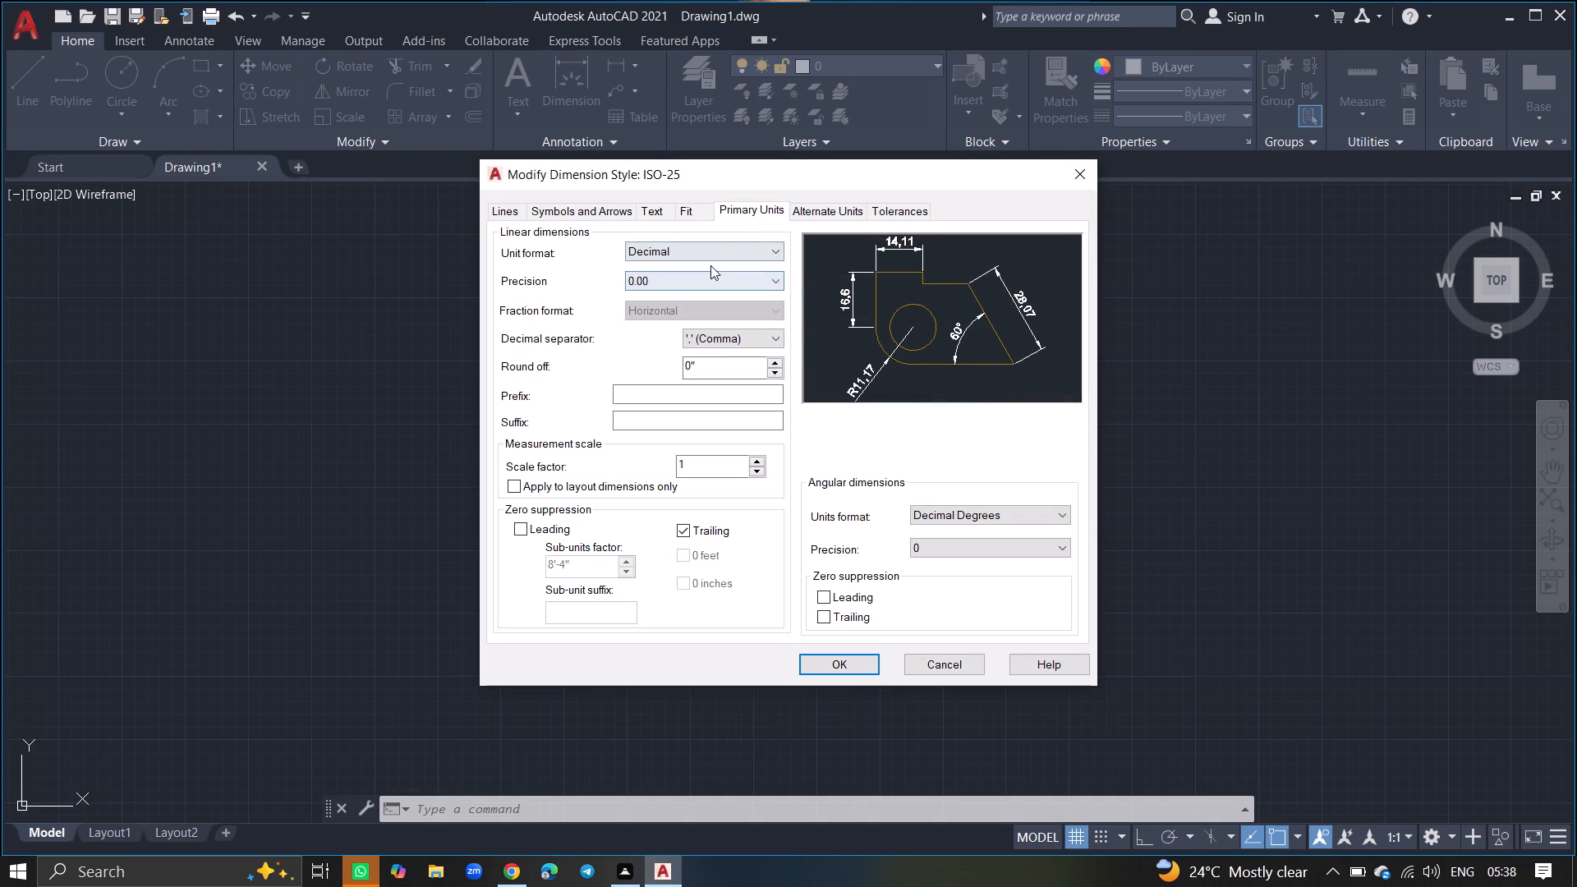
pyautogui.click(710, 253)
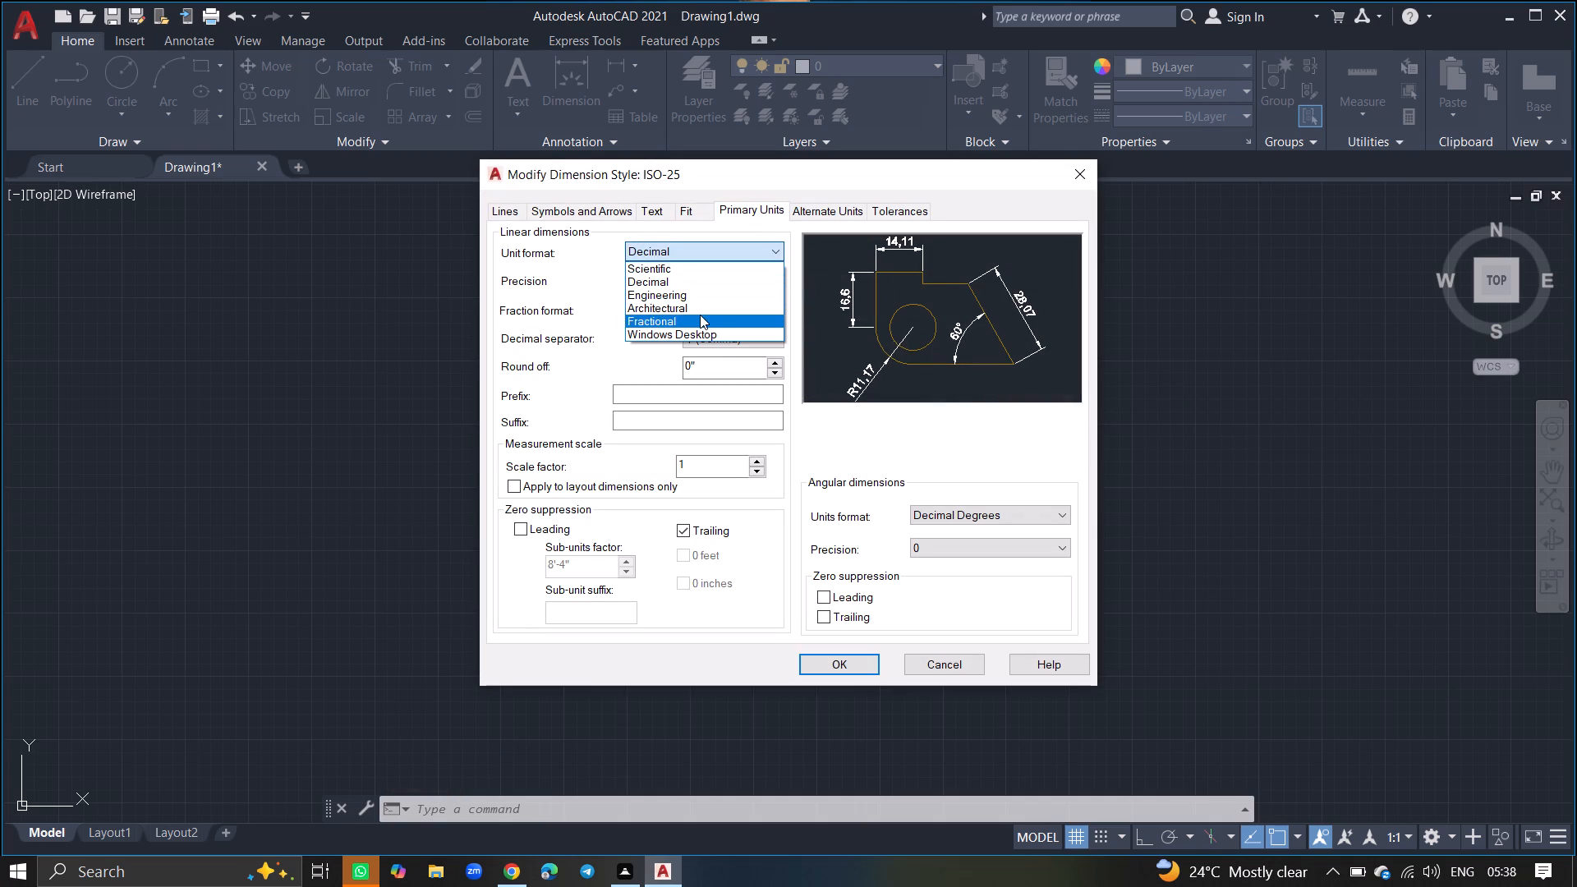
pyautogui.click(700, 300)
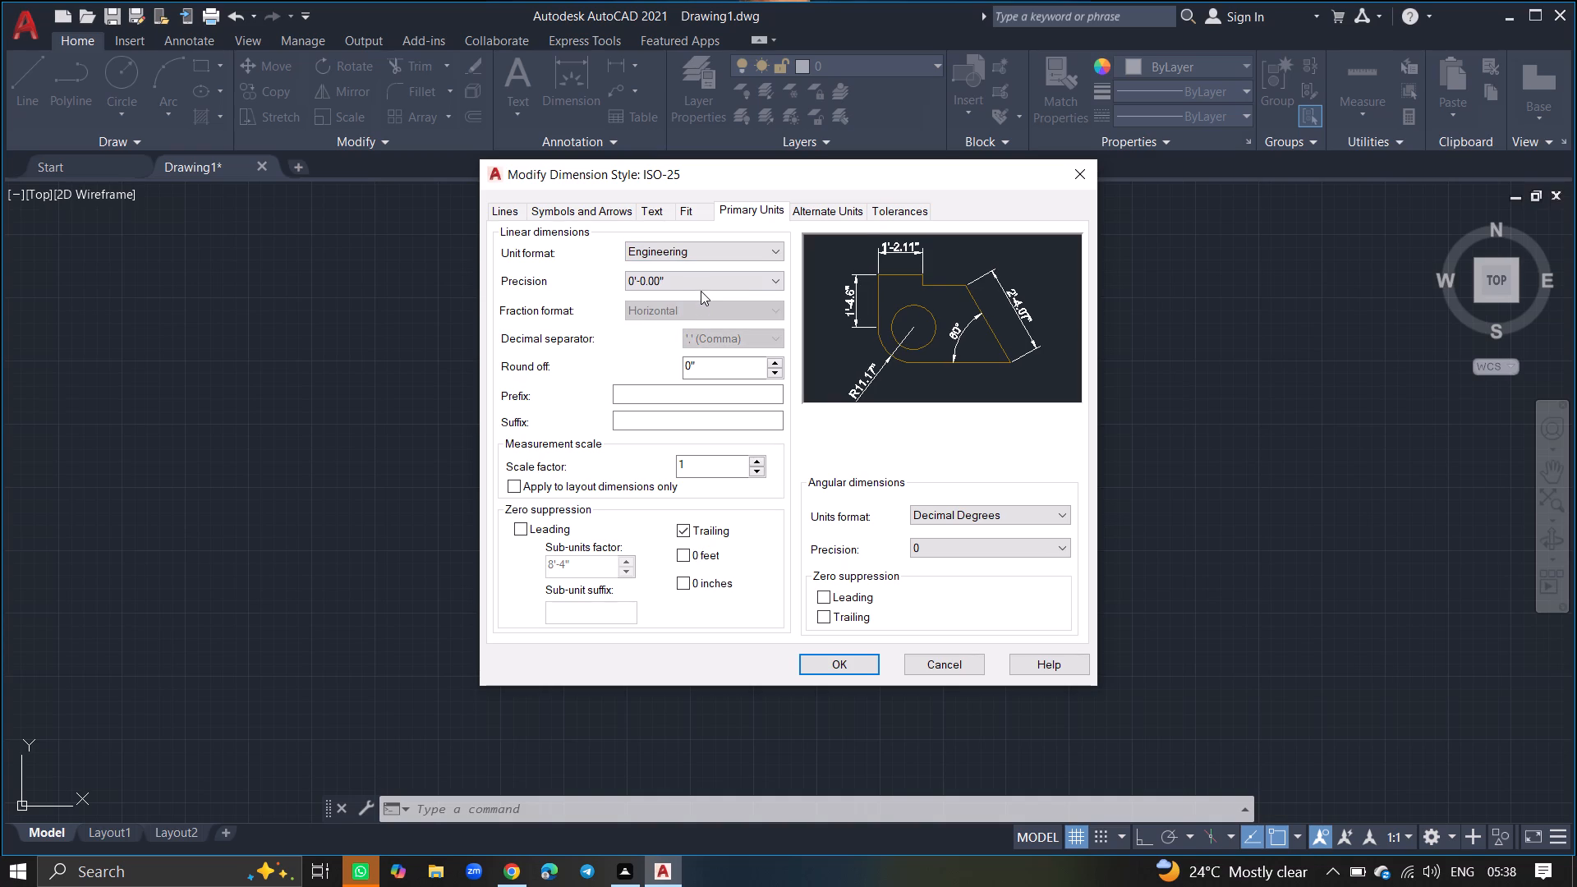
pyautogui.click(701, 283)
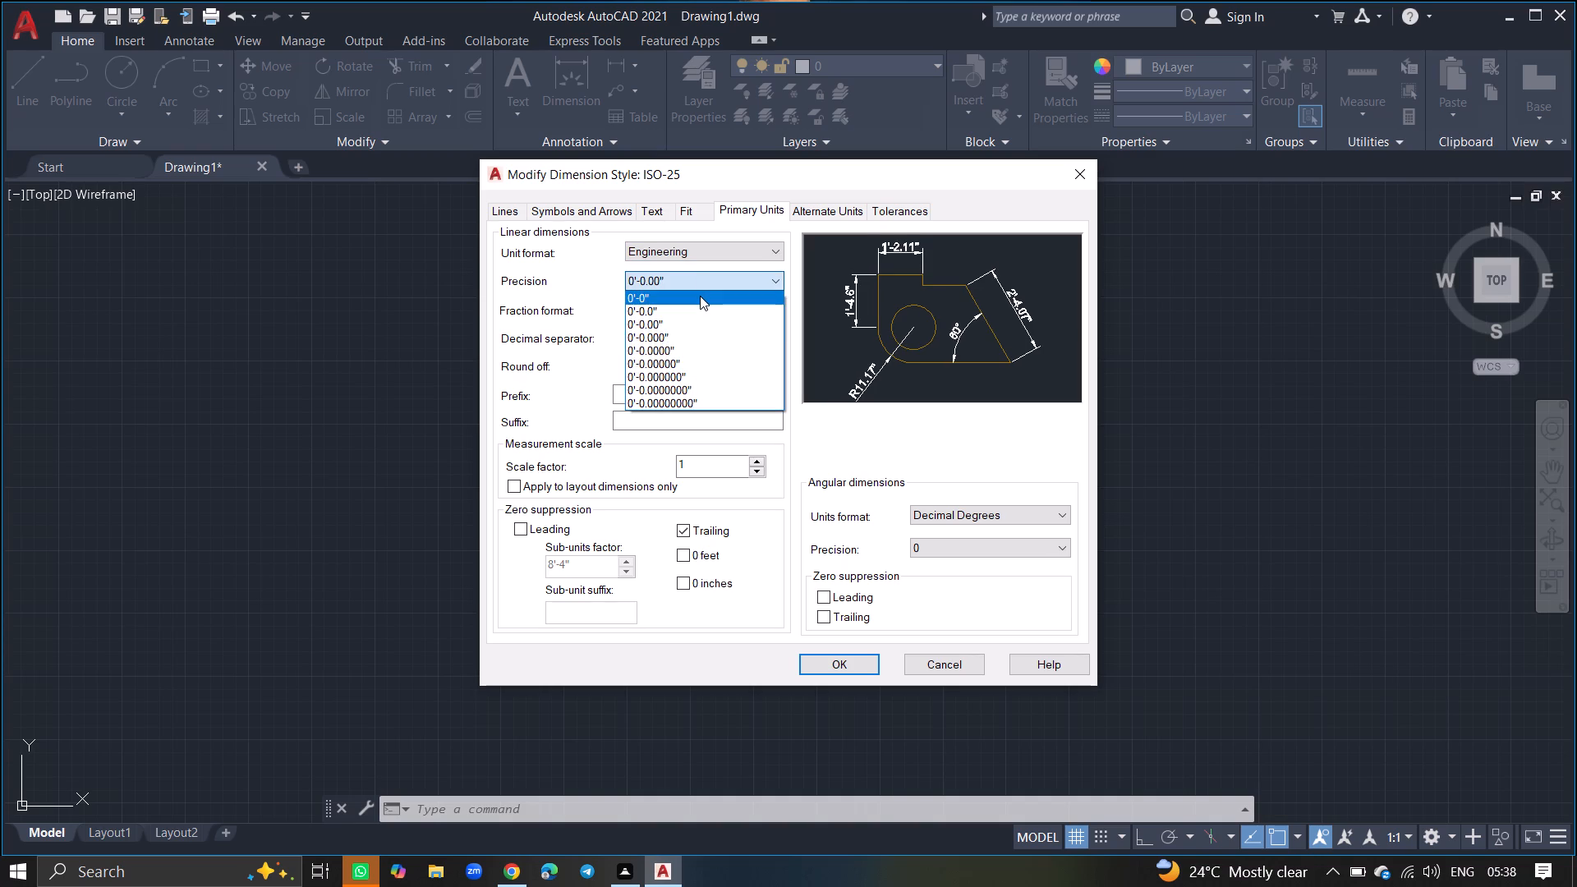
pyautogui.click(700, 296)
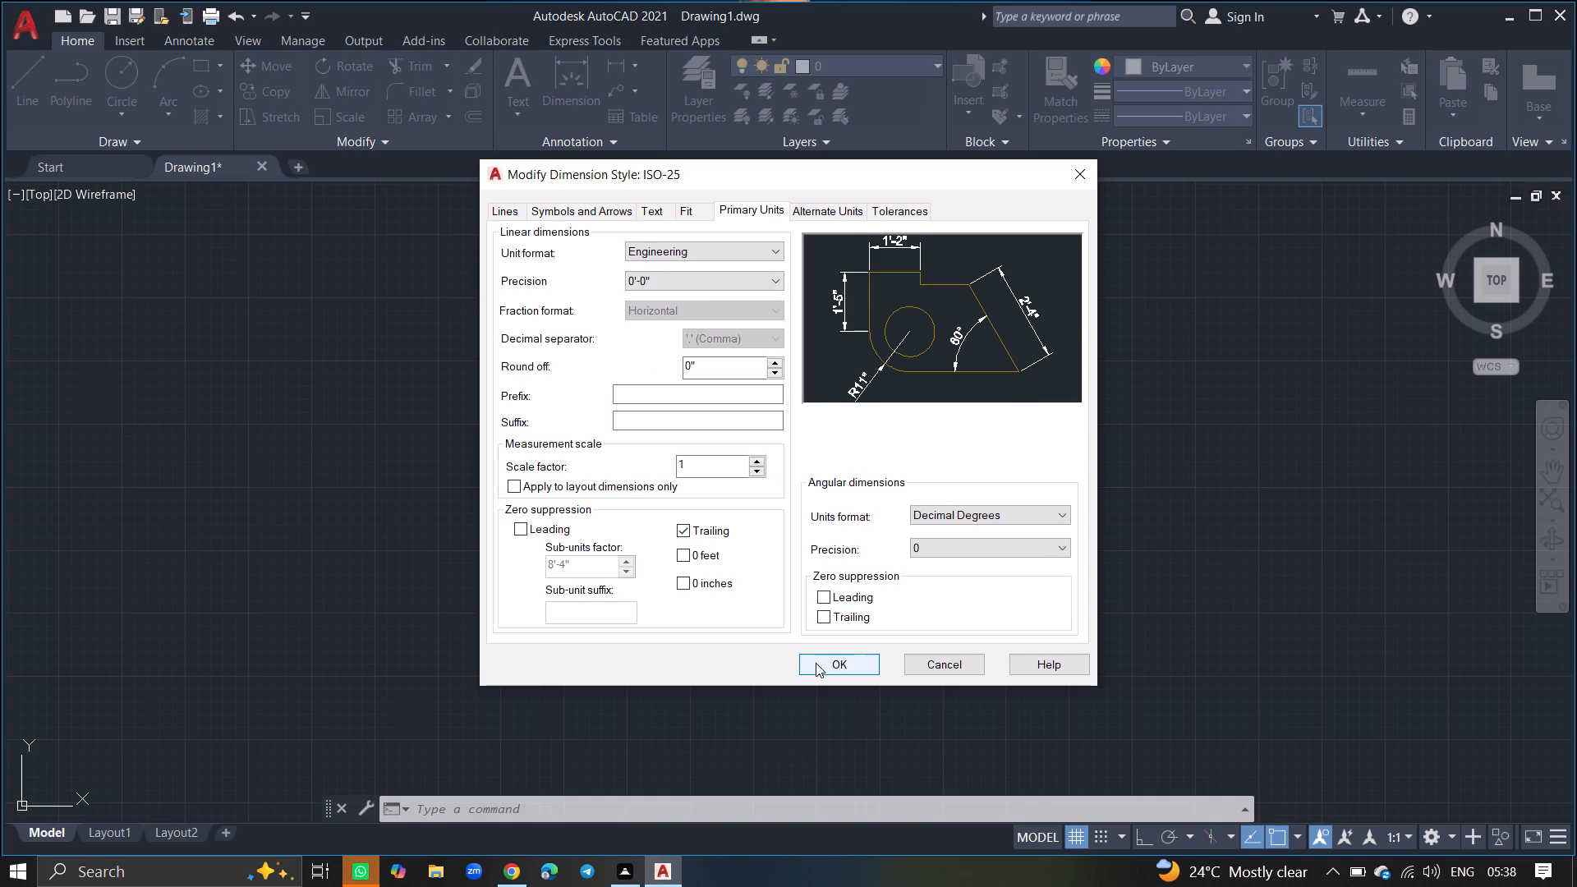
pyautogui.click(816, 663)
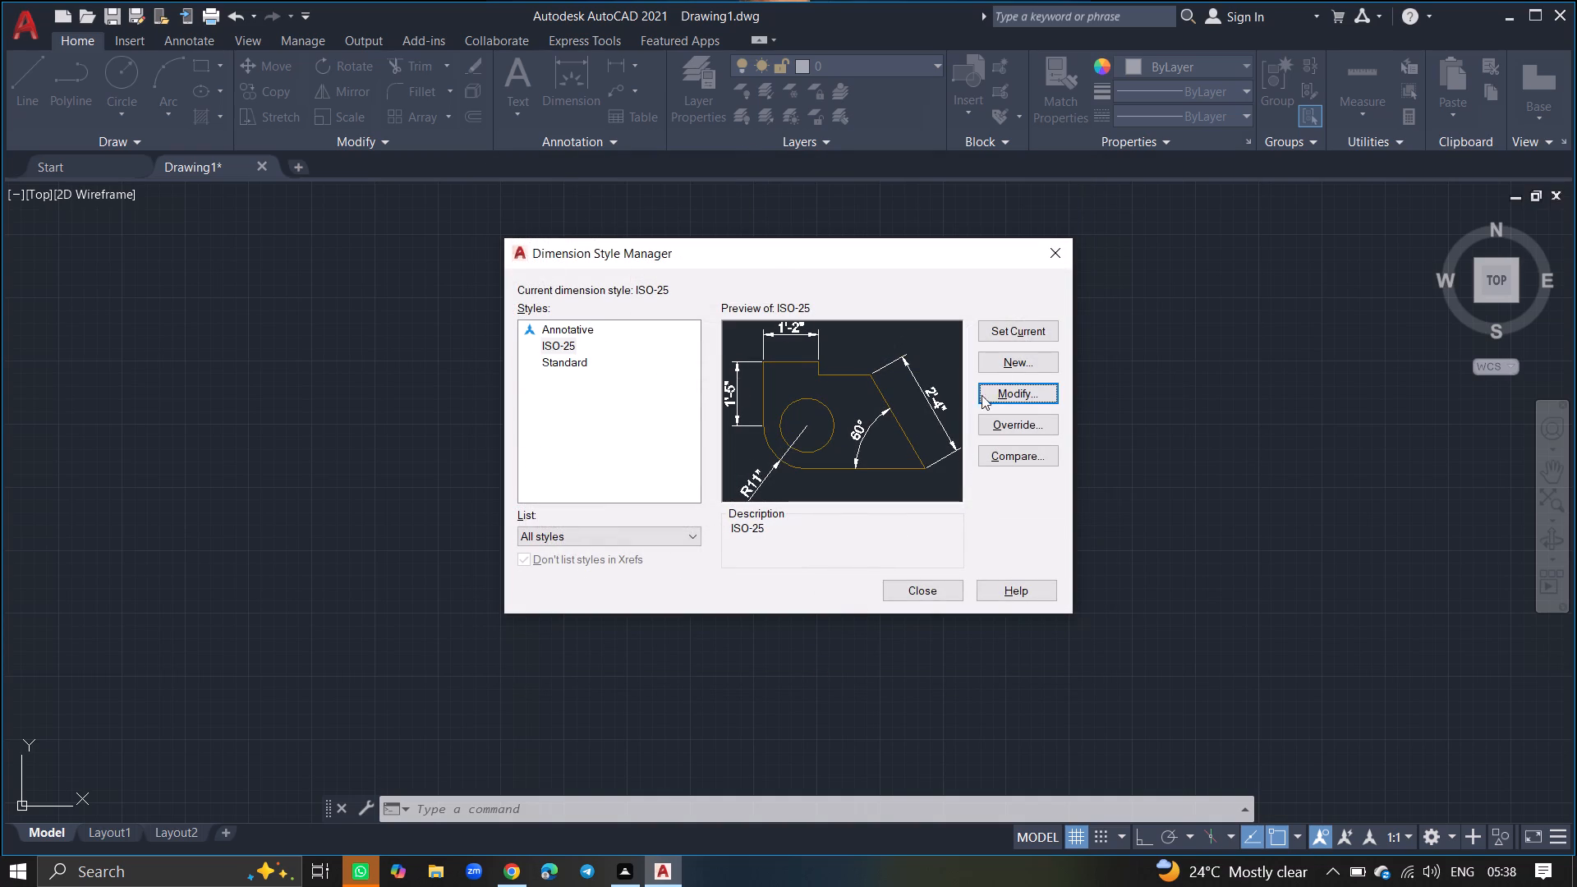
pyautogui.click(1007, 325)
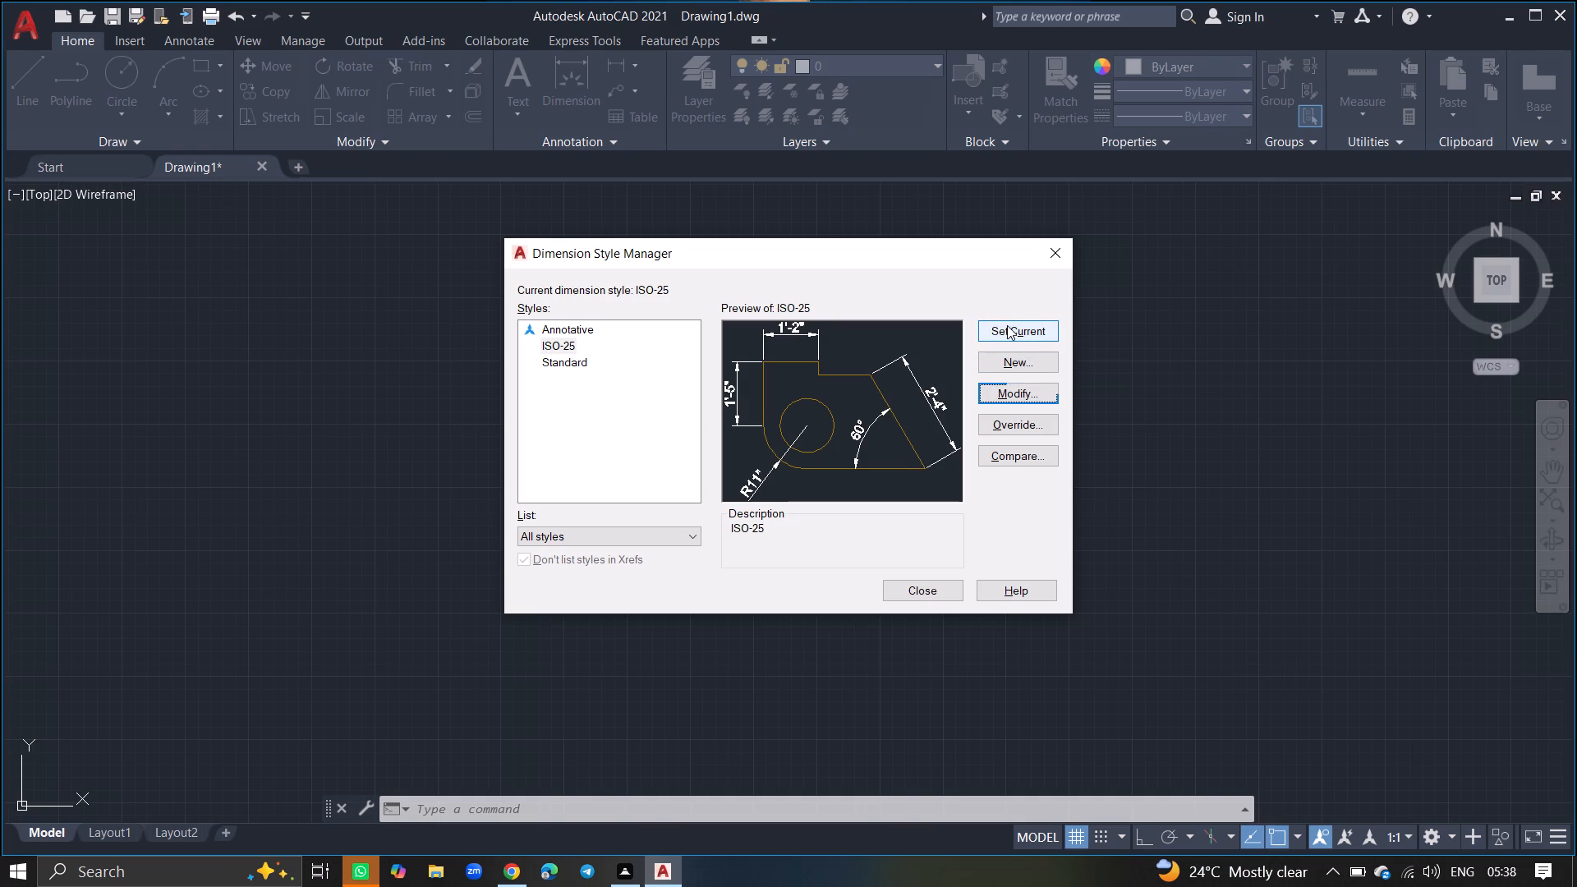
pyautogui.click(913, 588)
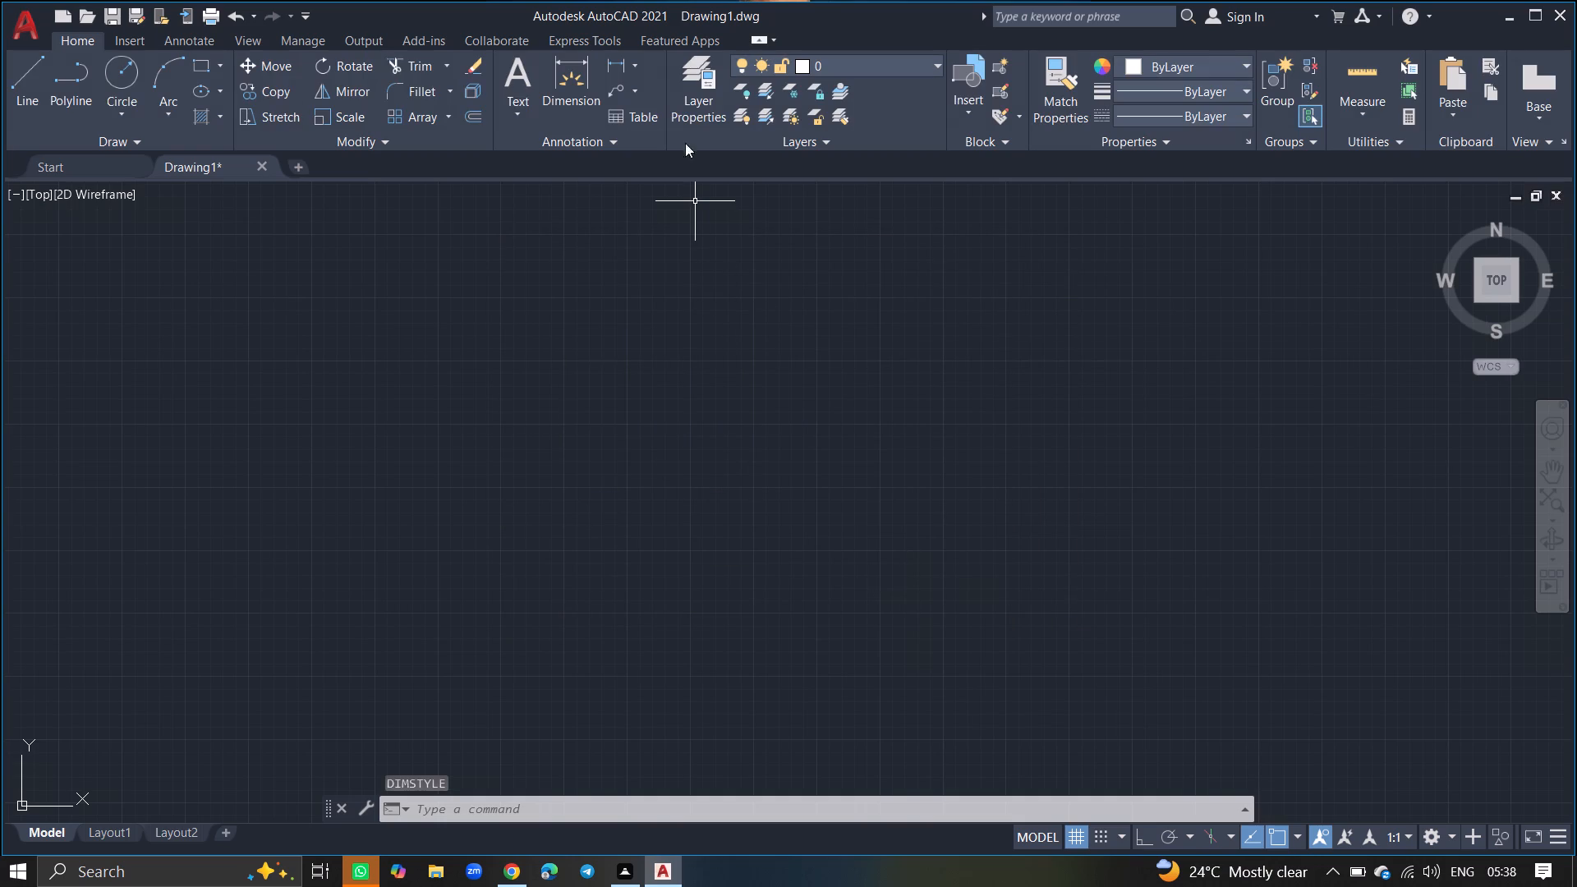
# Create a new layer that is frozen in all viewports and name it walls.
pyautogui.click(687, 73)
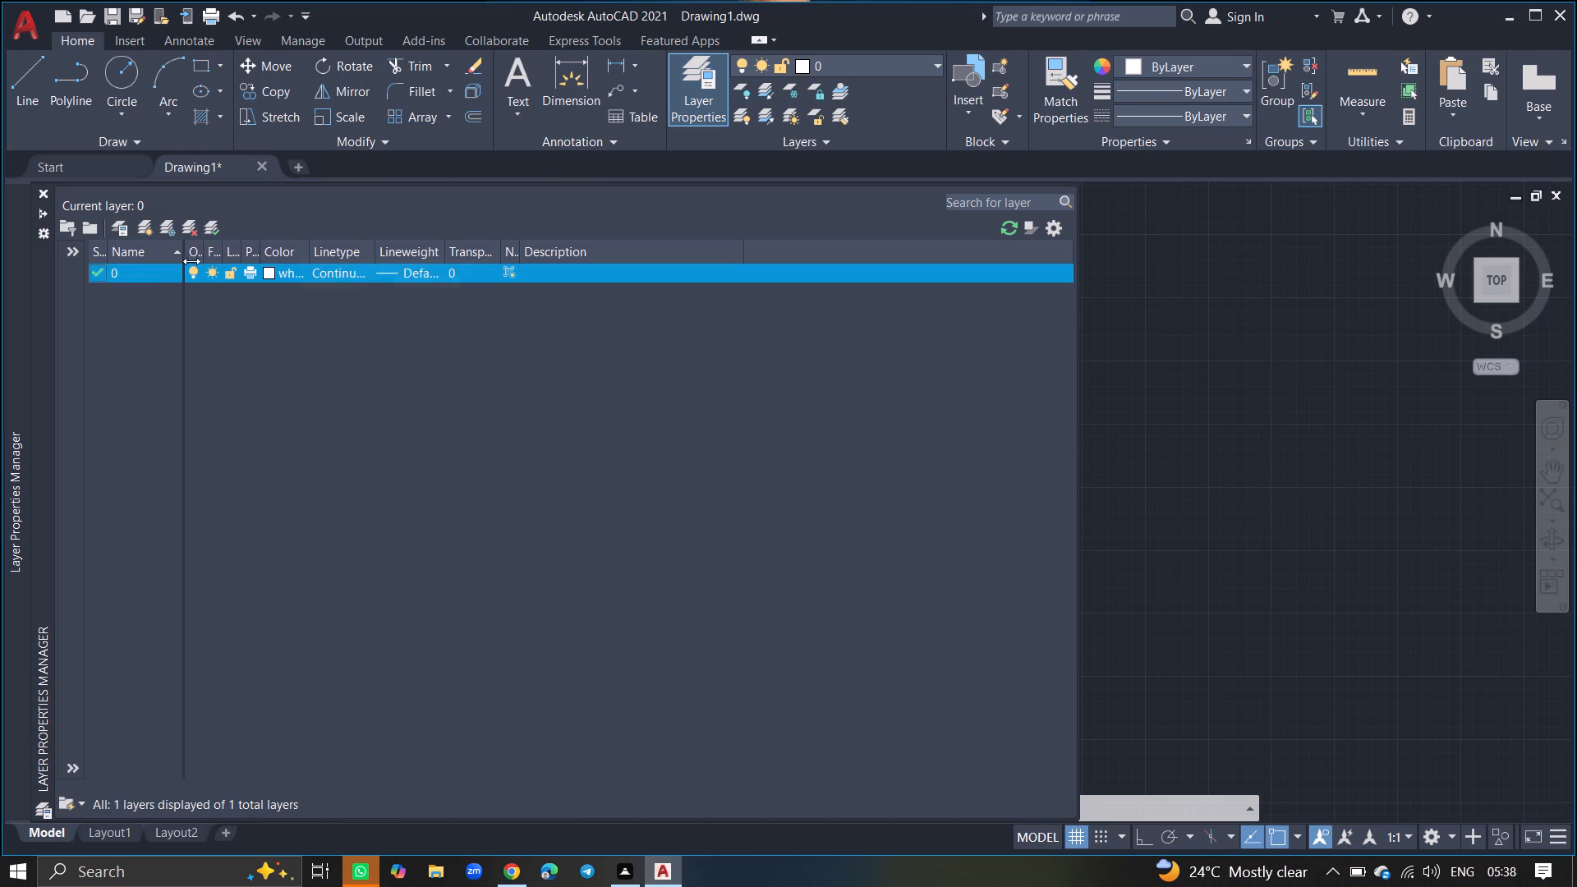
pyautogui.click(167, 227)
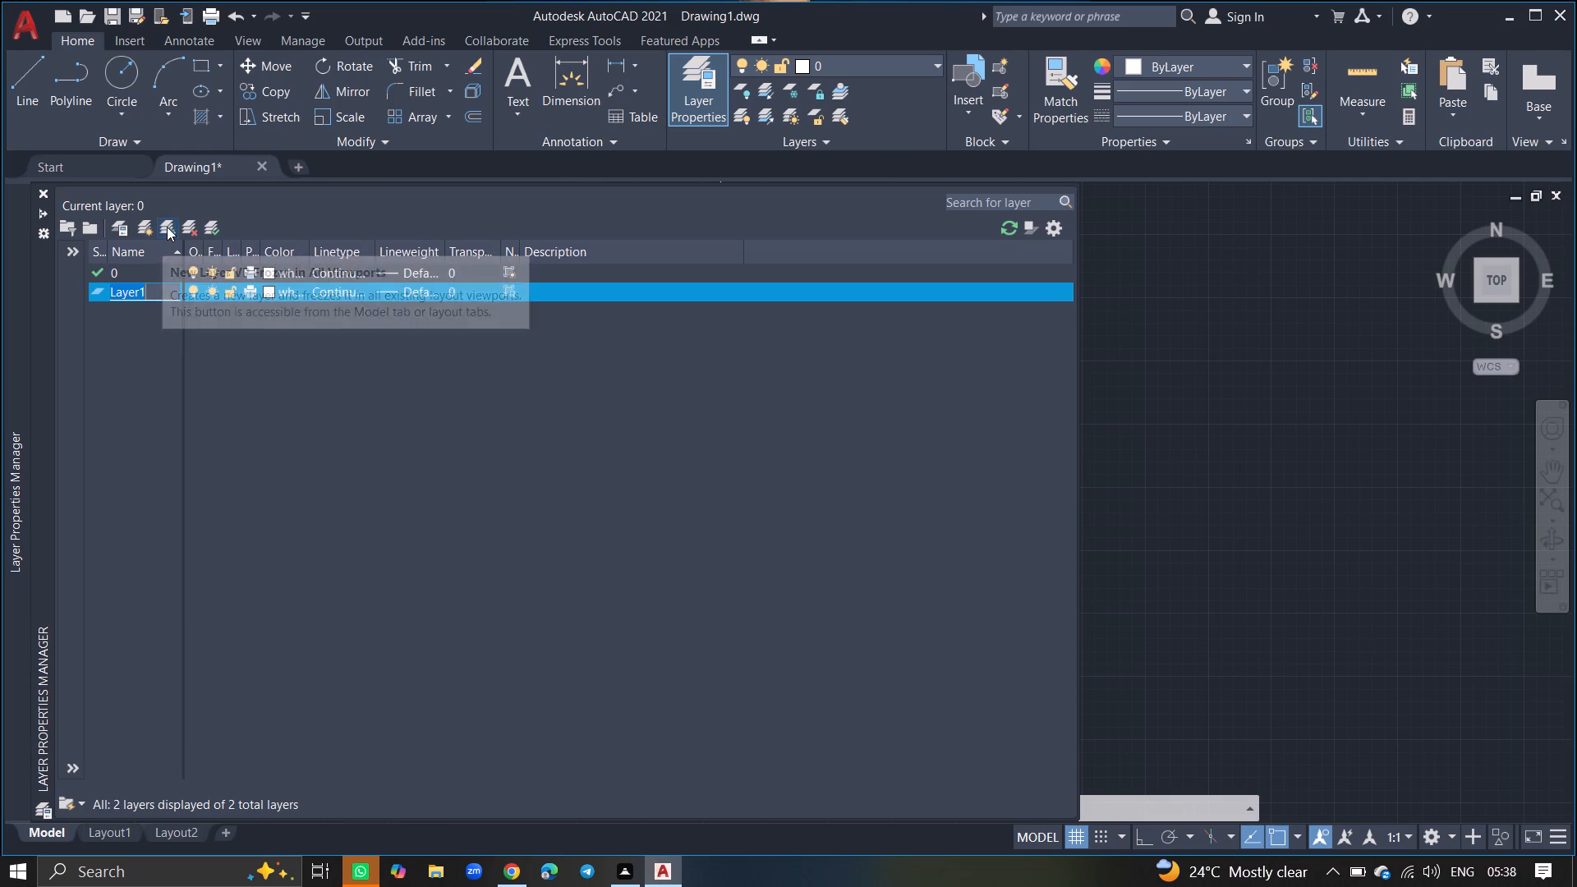
pyautogui.click(159, 290)
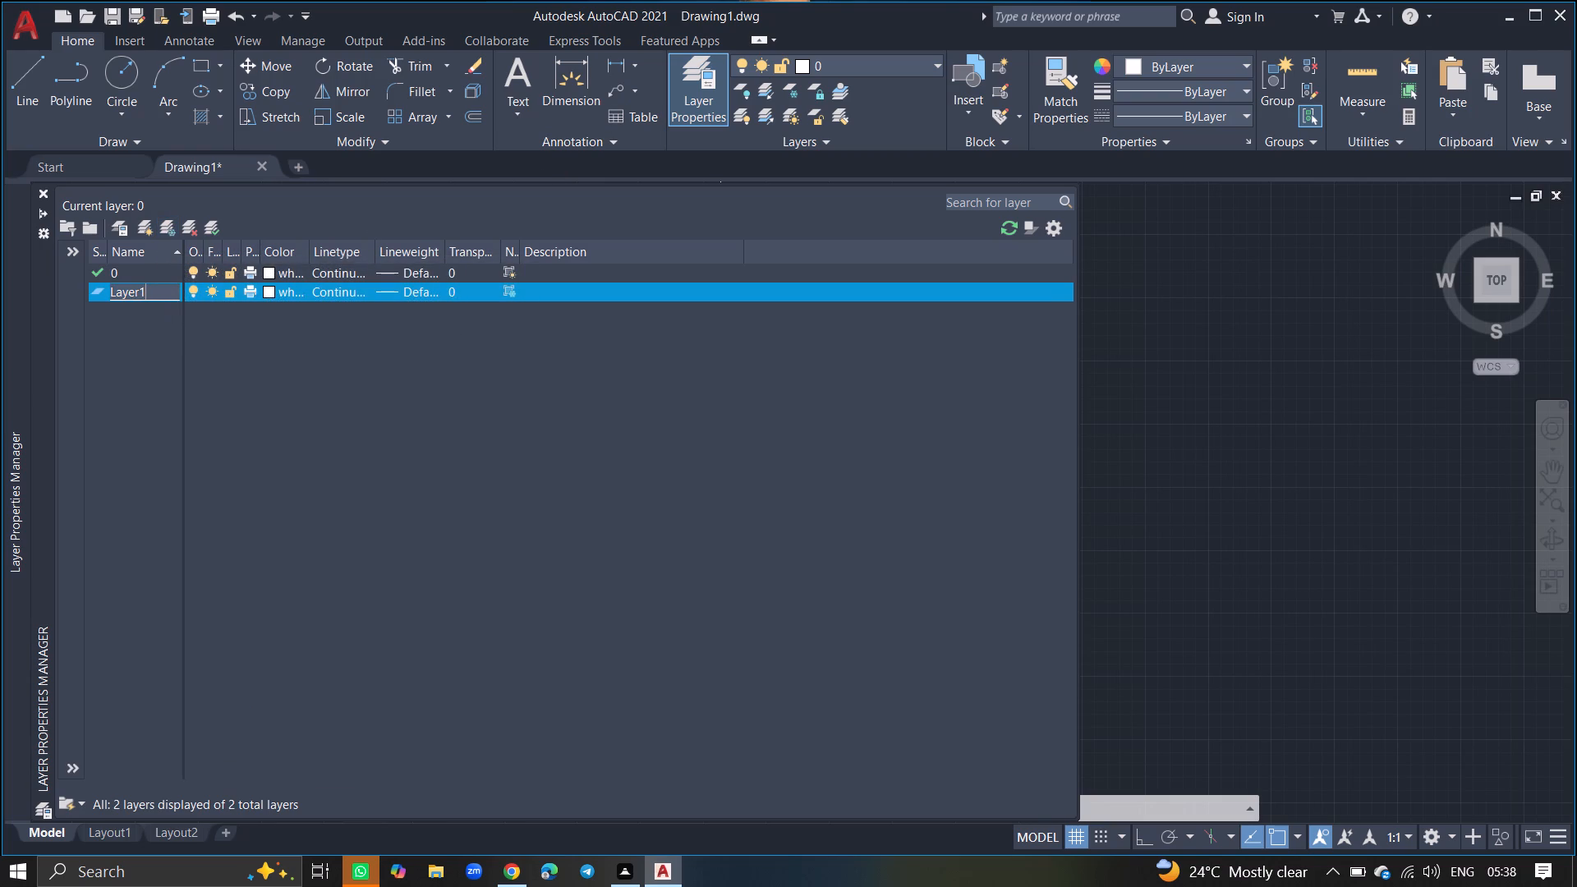
pyautogui.press('BackSpace')
pyautogui.press('BackSpace')
pyautogui.press('BackSpace')
pyautogui.press('BackSpace')
pyautogui.press('BackSpace')
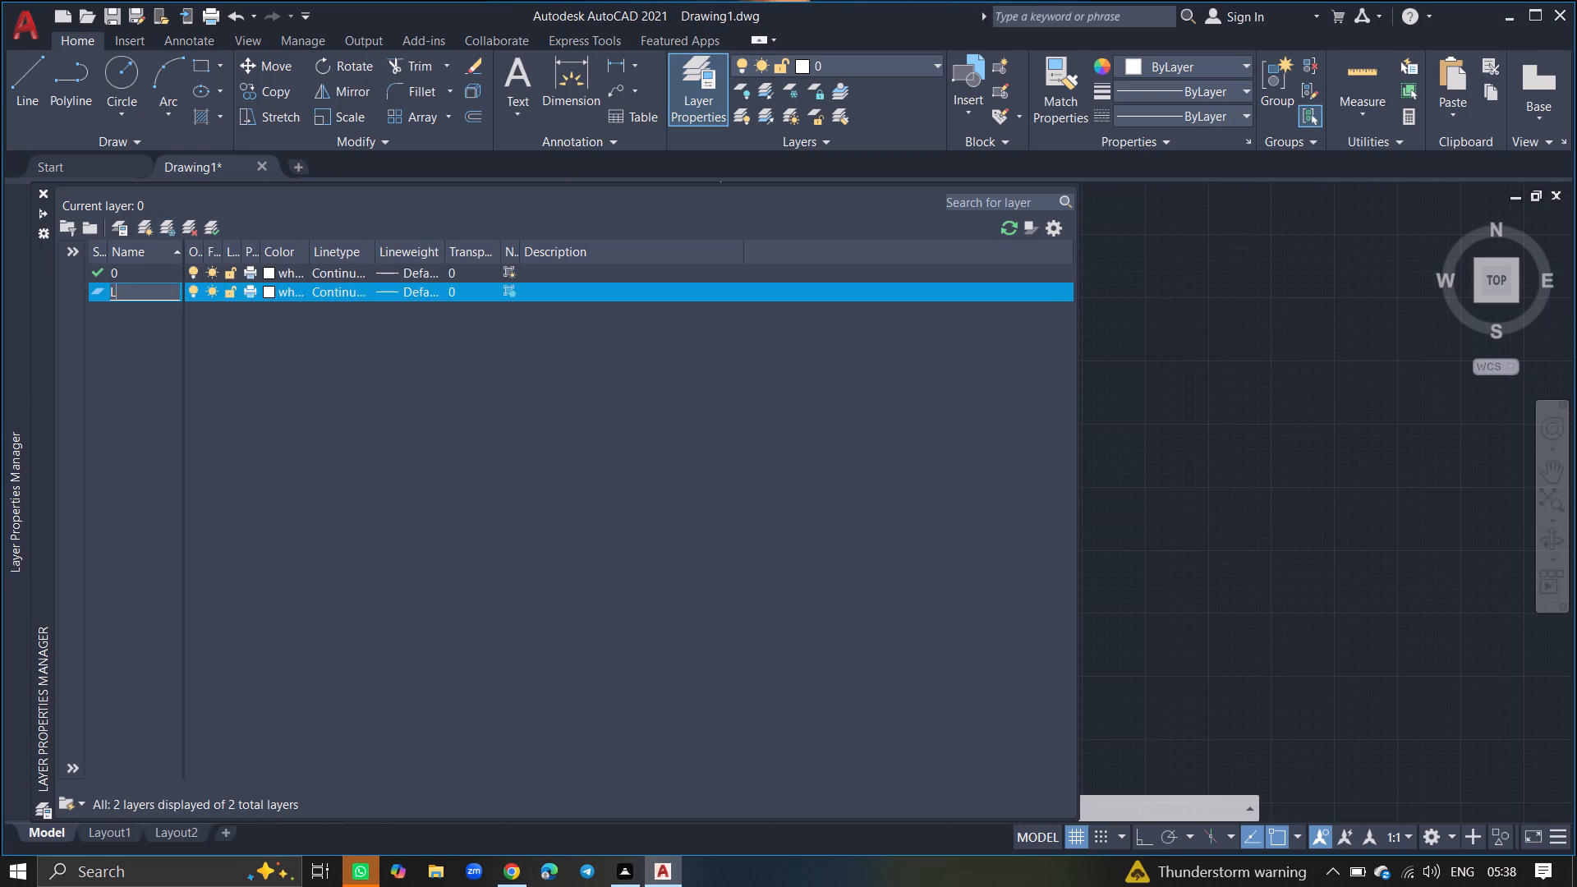
pyautogui.press('BackSpace')
pyautogui.press('BackSpace')
pyautogui.write('wa')
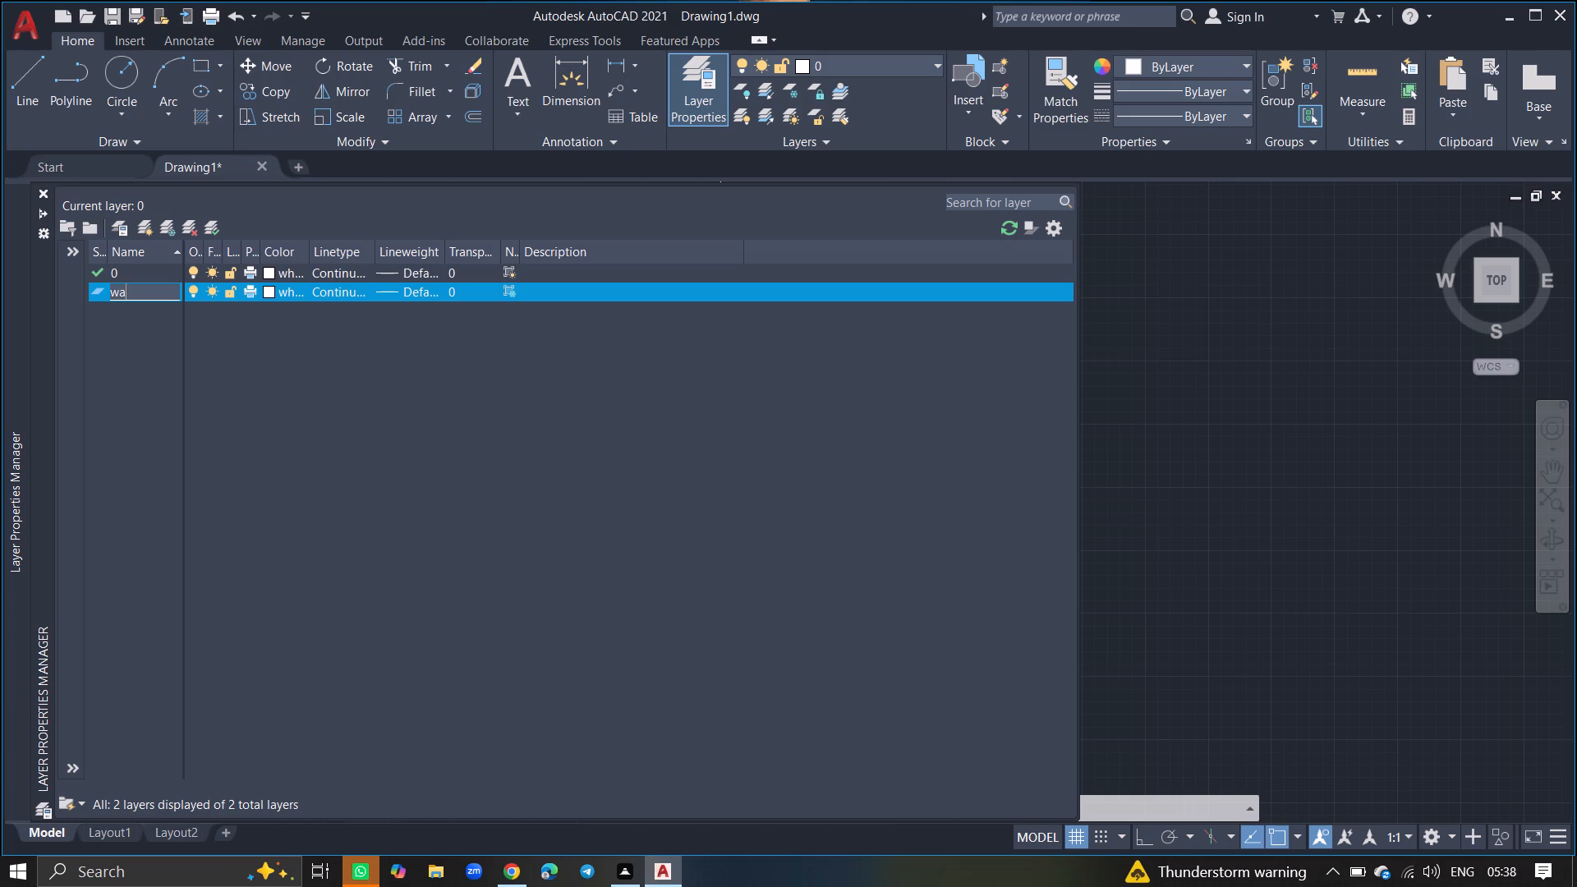
pyautogui.press('l')
pyautogui.write('ls')
pyautogui.click(129, 374)
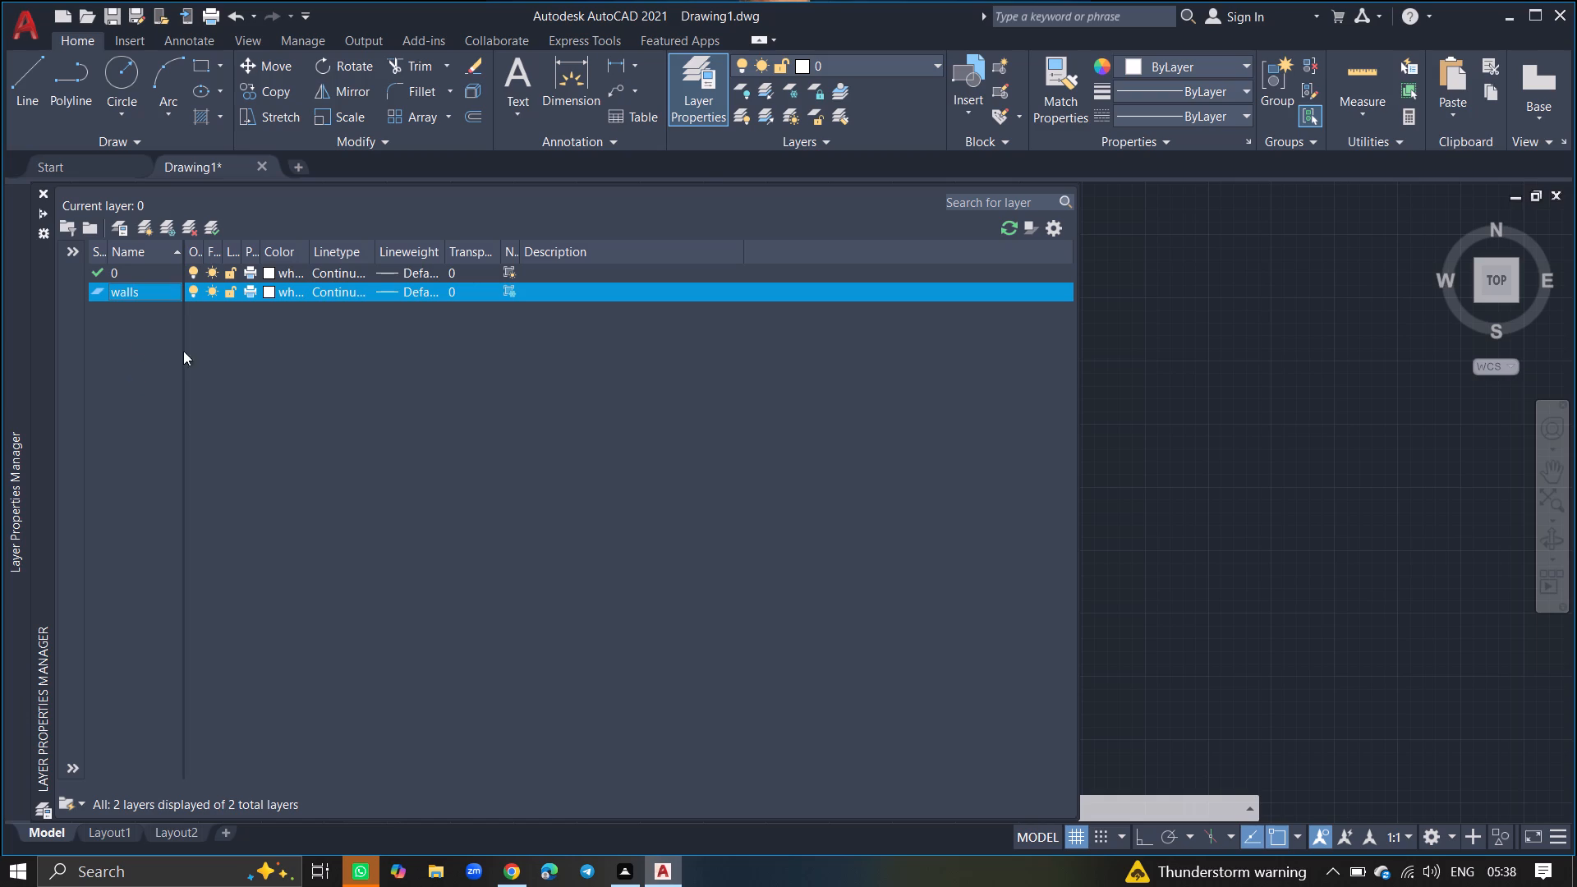
# Set the walls layer's color to index 140 and toggle its new-viewport freeze setting.
pyautogui.click(264, 288)
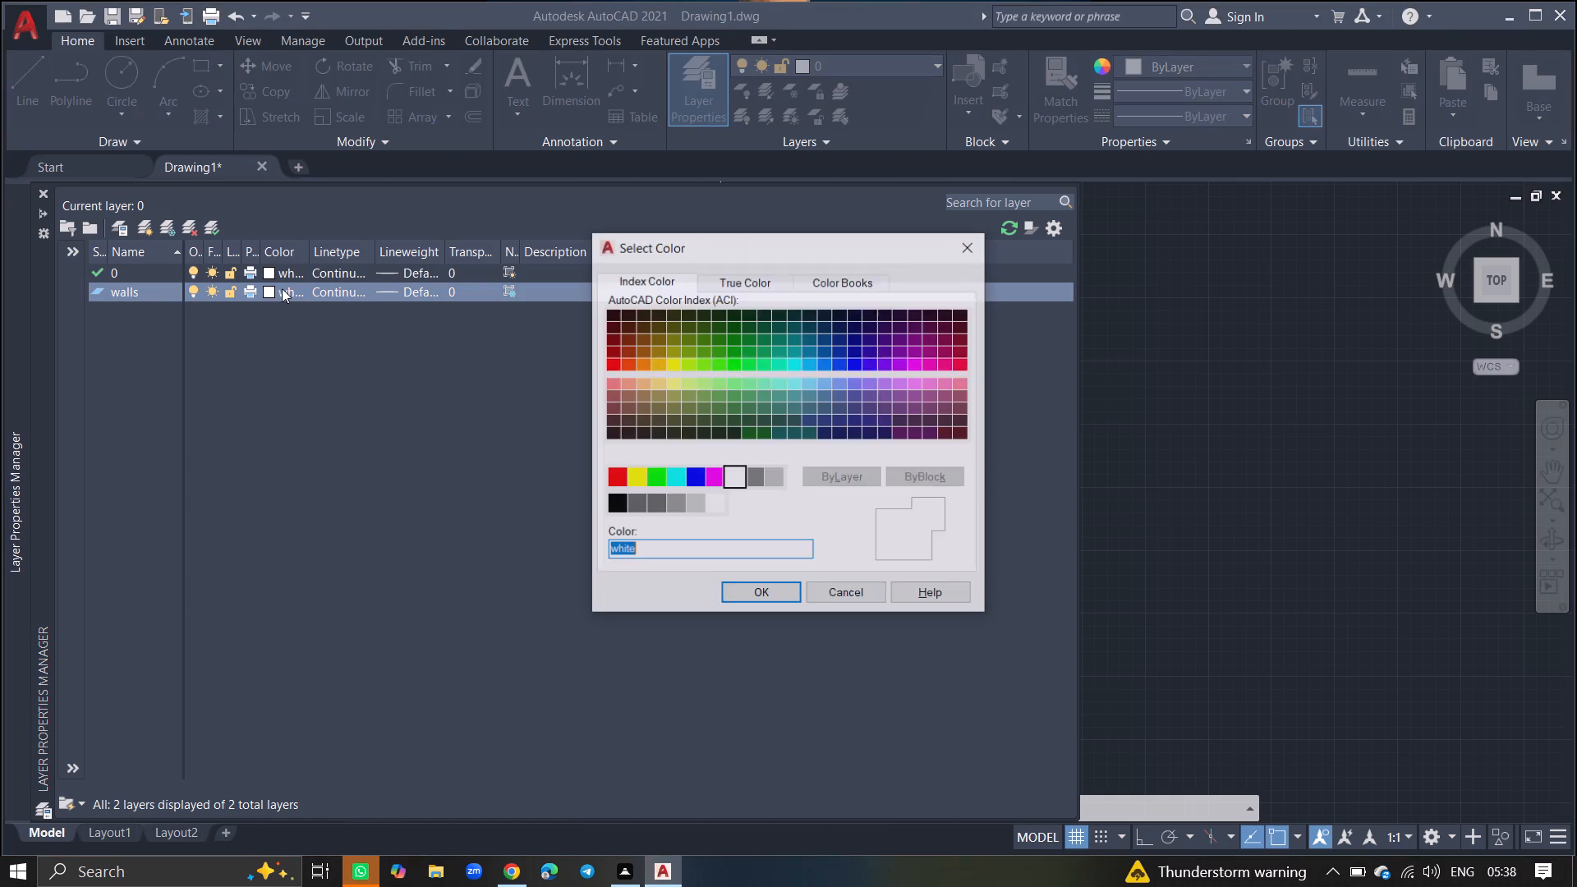
pyautogui.click(745, 367)
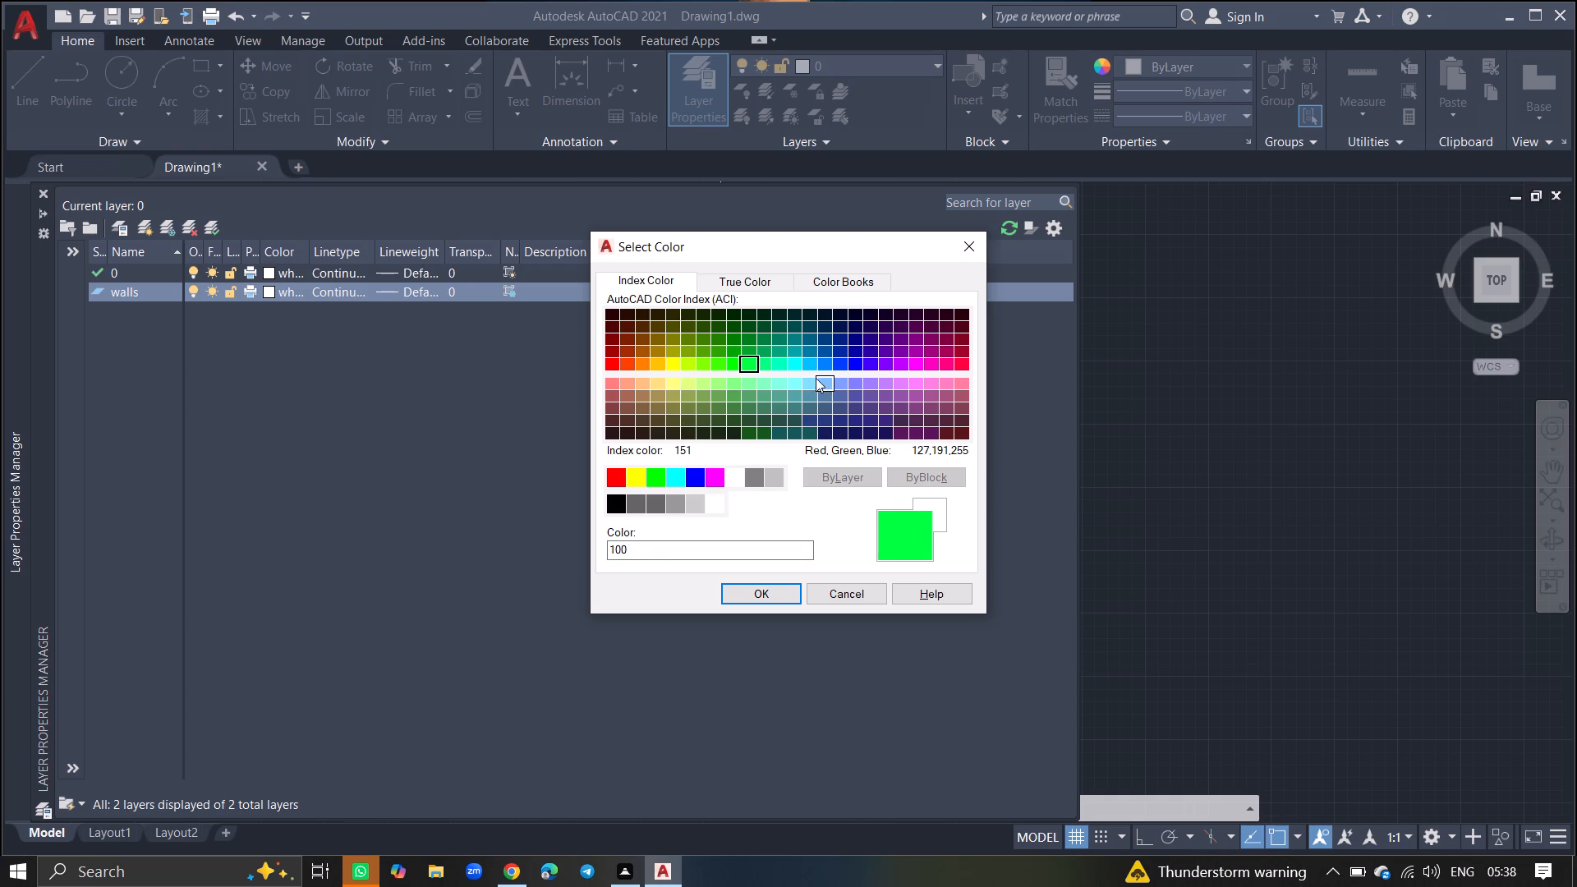
pyautogui.click(811, 365)
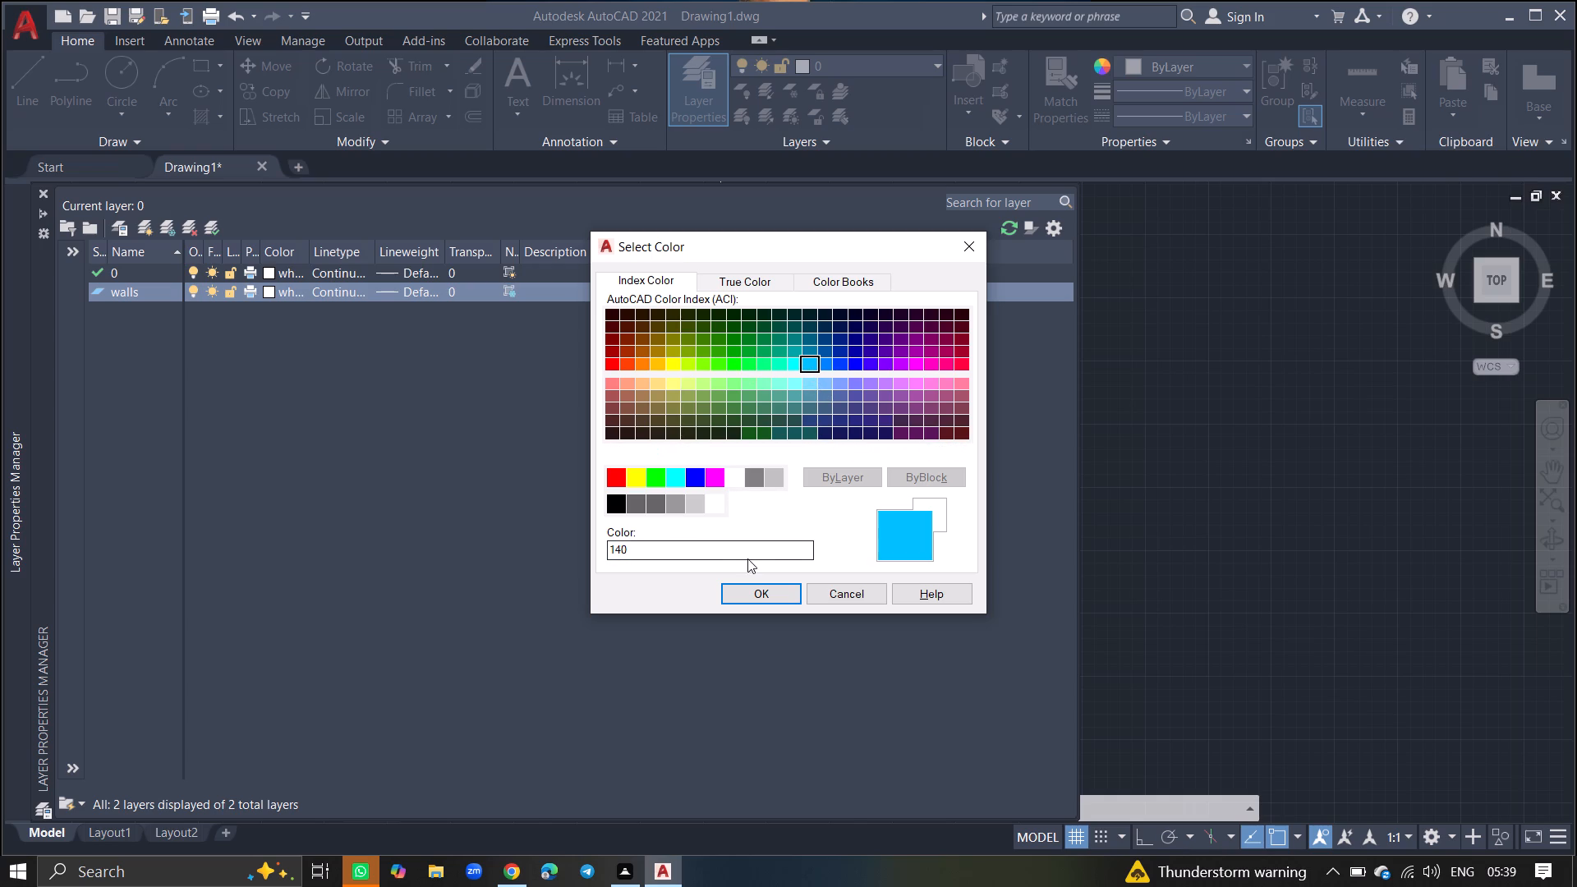
pyautogui.click(745, 593)
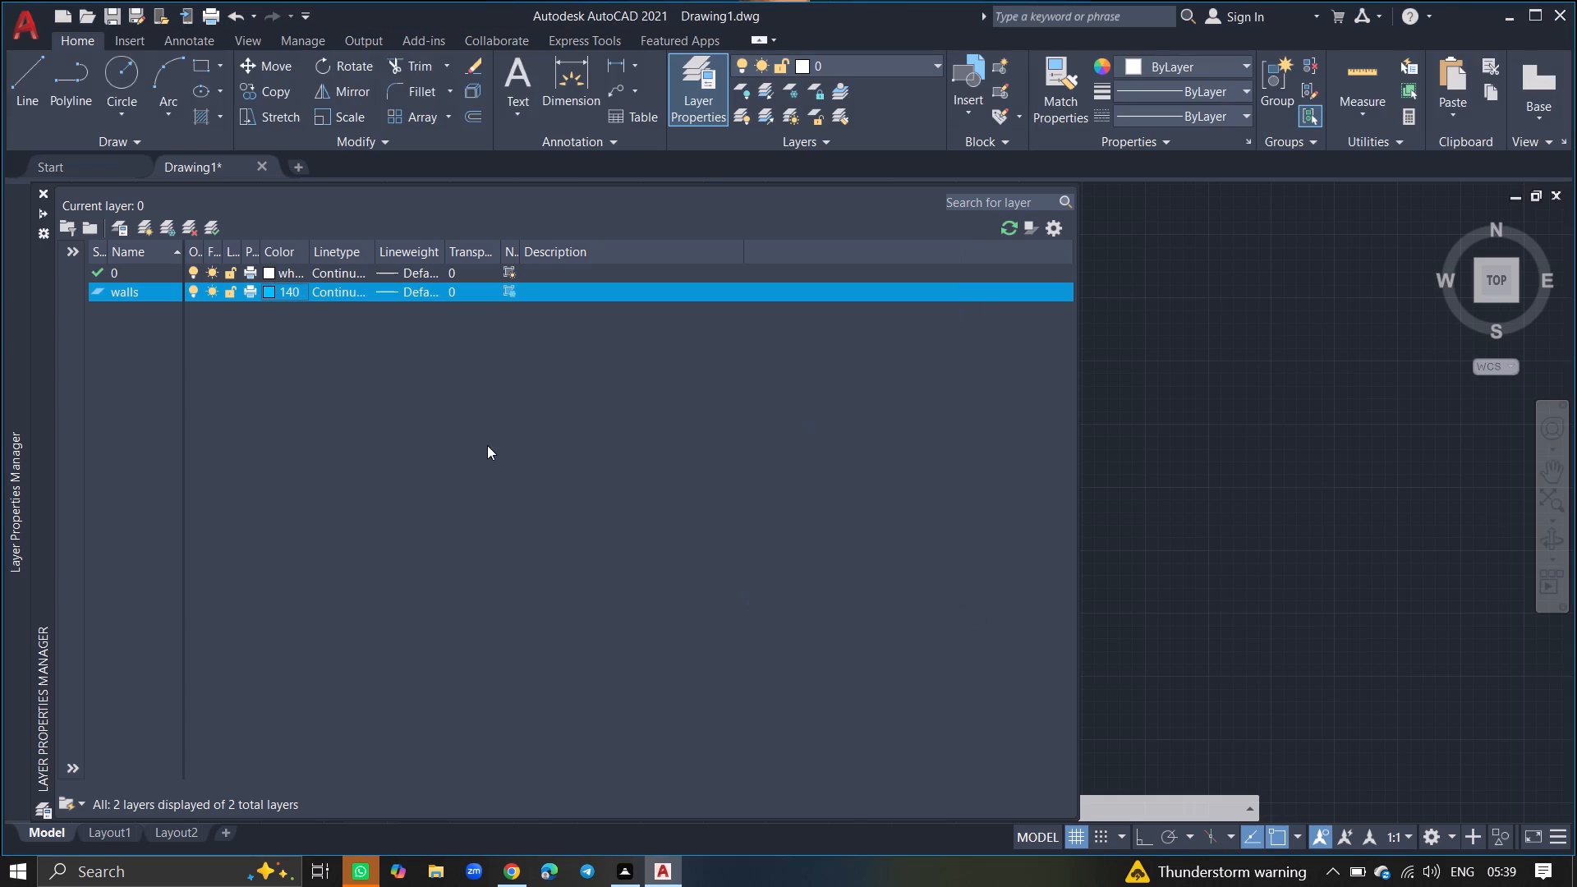
pyautogui.click(511, 292)
# Create another new layer that is frozen in all viewports and name it doors.
pyautogui.click(166, 225)
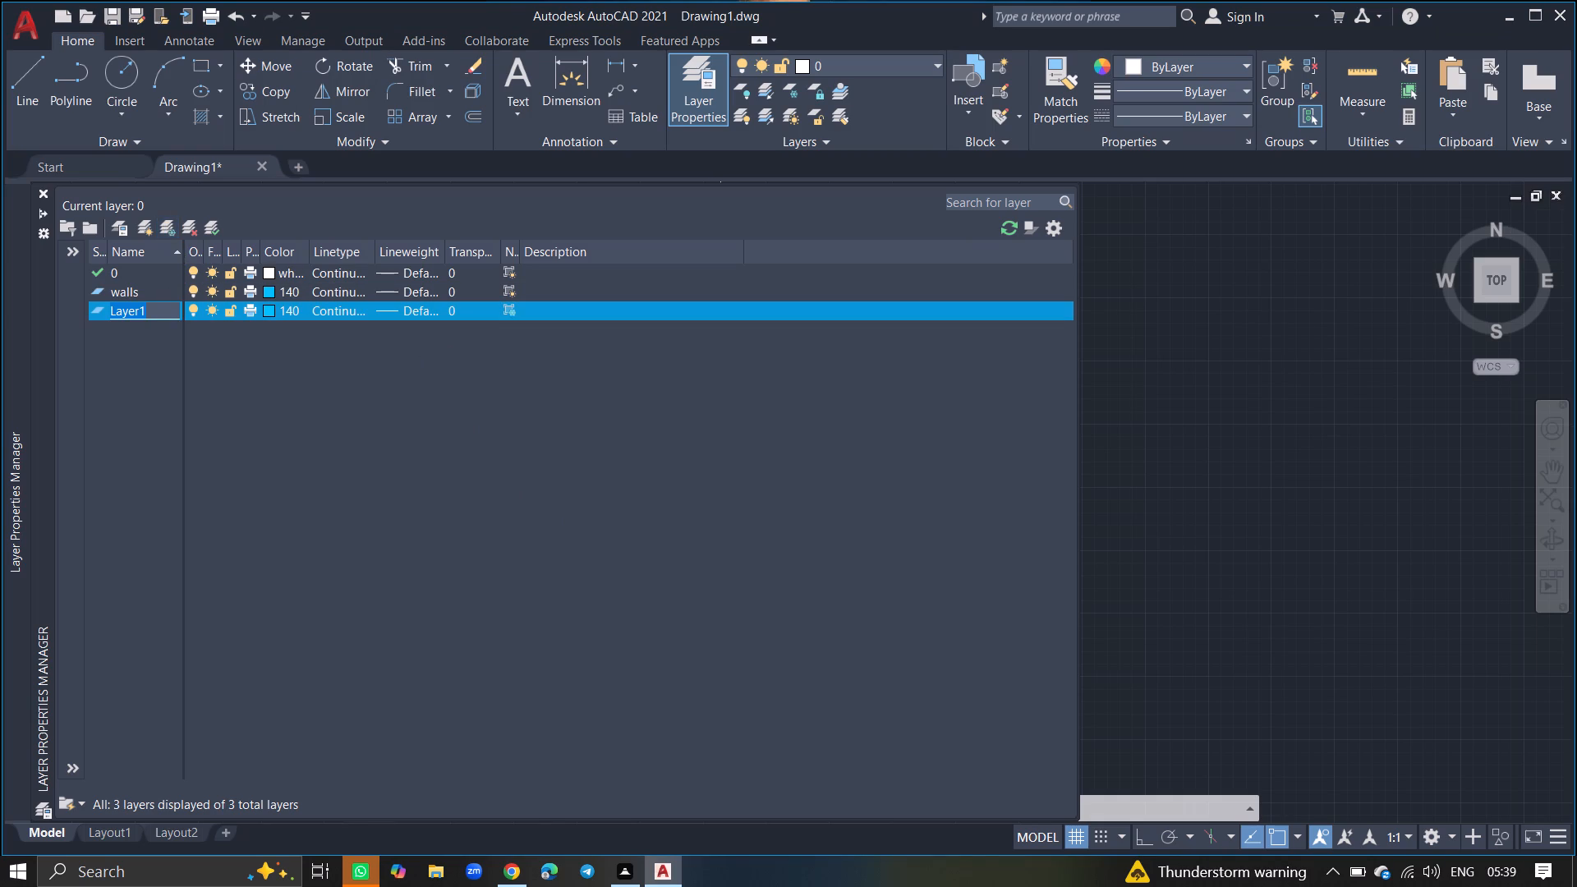
pyautogui.click(154, 313)
pyautogui.press('BackSpace')
pyautogui.press('BackSpace')
pyautogui.press('BackSpace')
pyautogui.press('BackSpace')
pyautogui.press('BackSpace')
pyautogui.press('BackSpace')
pyautogui.press('BackSpace')
pyautogui.write('doo')
pyautogui.write('rs')
pyautogui.click(150, 347)
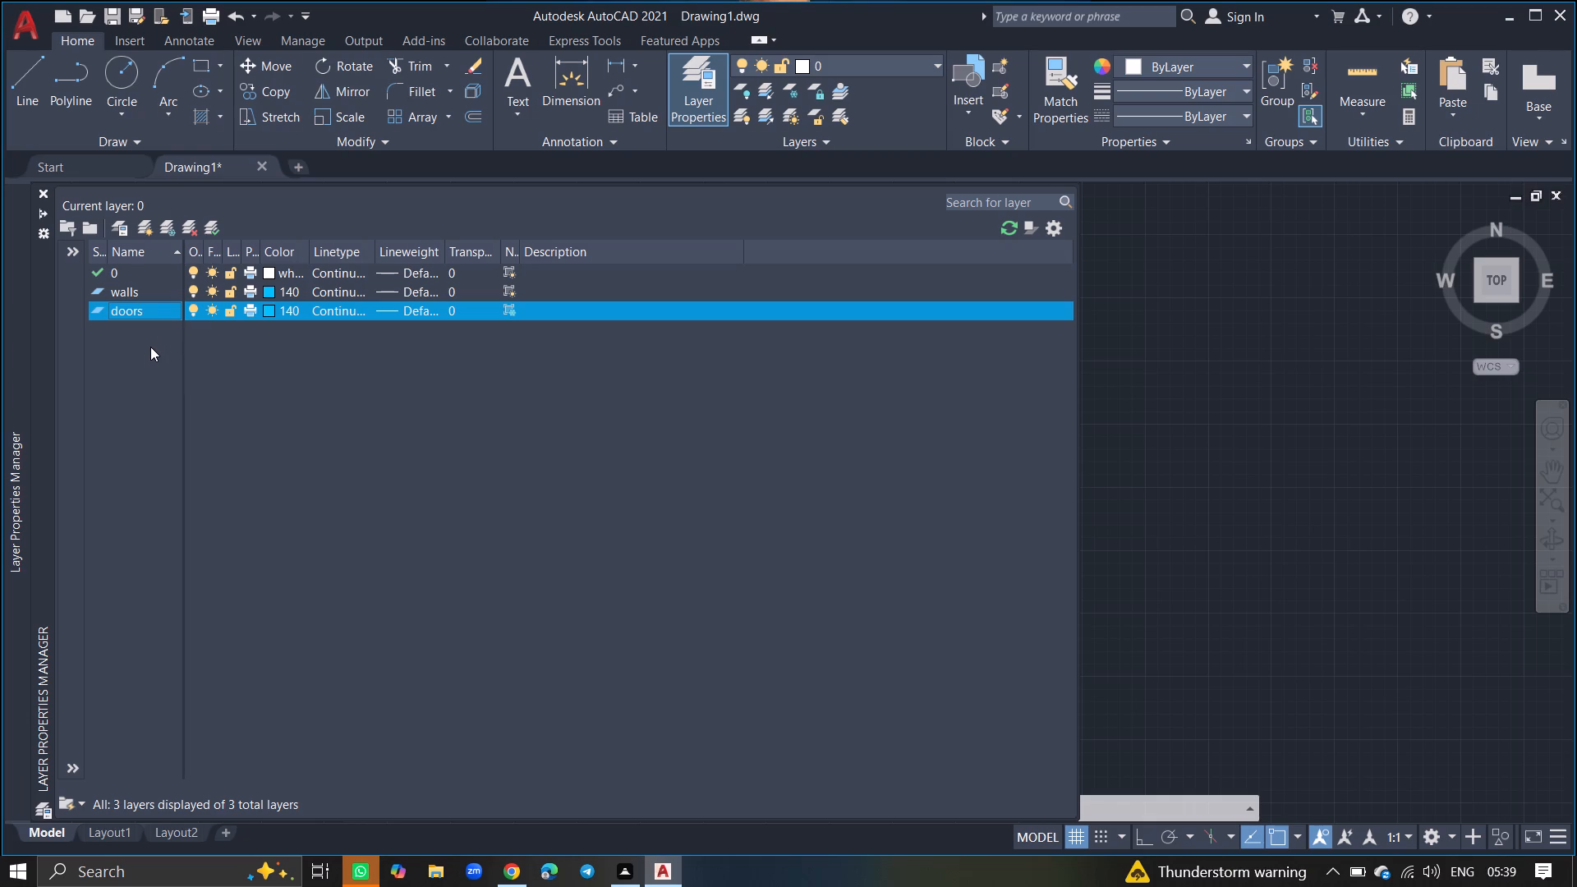
# Set the doors layer's color to red, index 10.
pyautogui.click(268, 310)
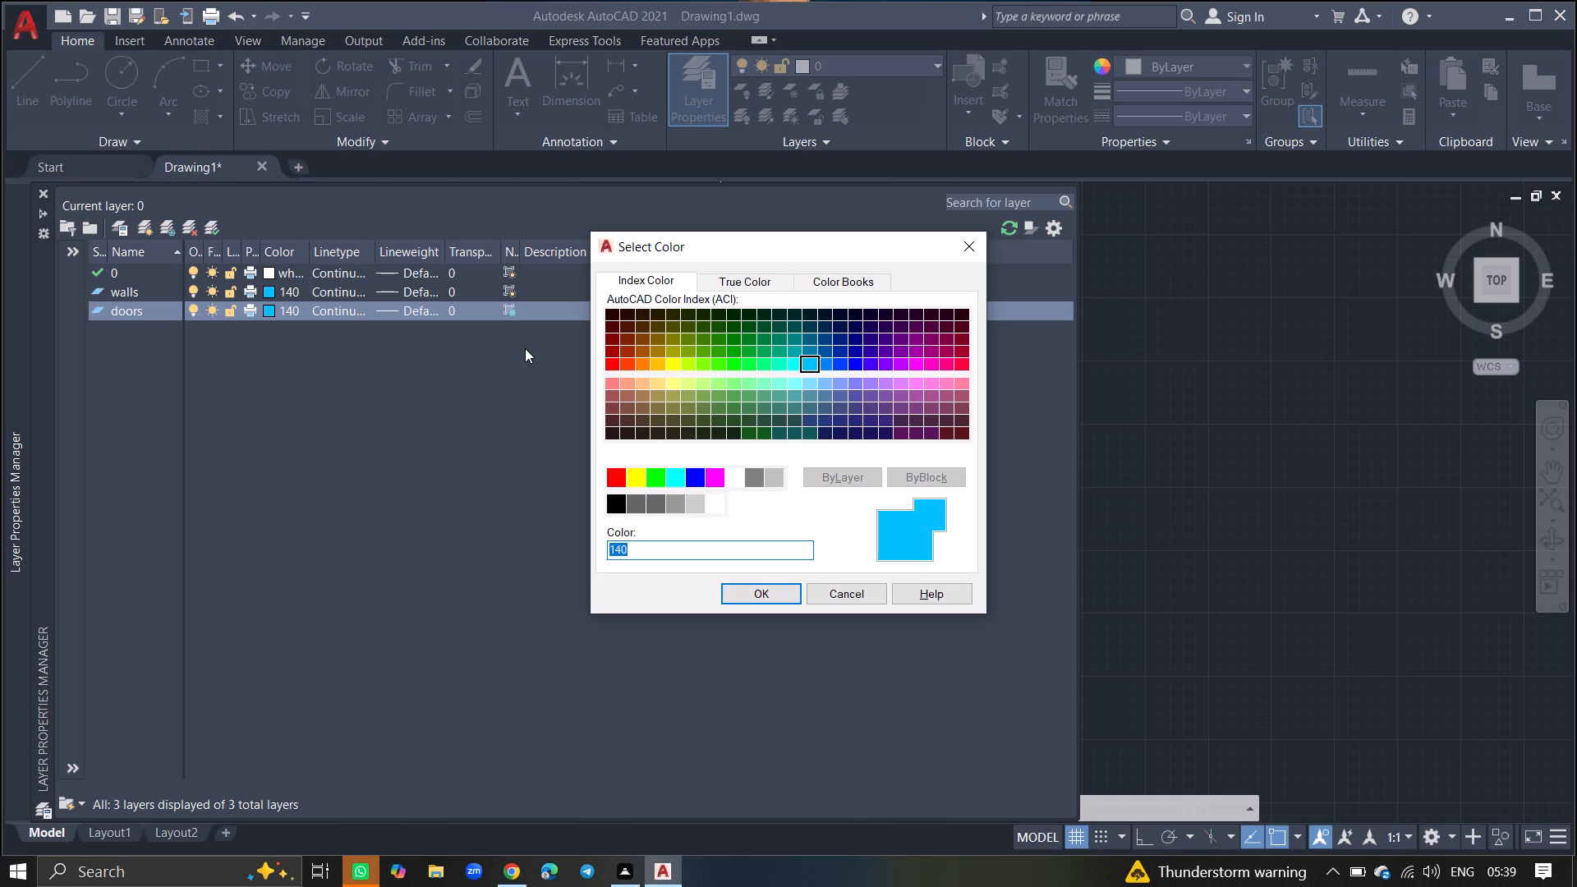
pyautogui.click(611, 368)
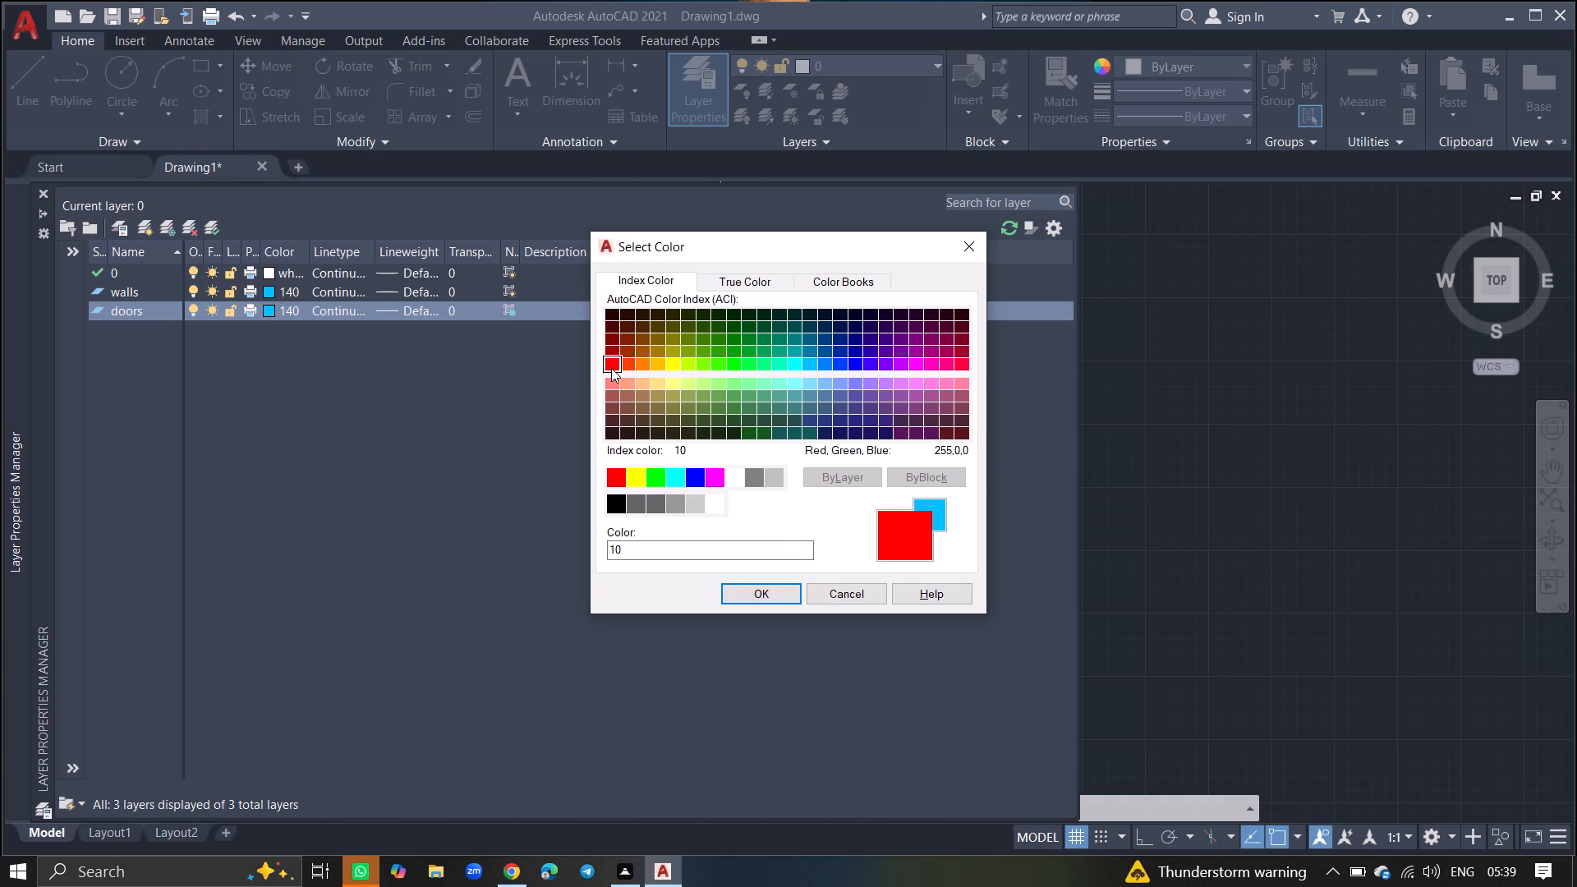
pyautogui.click(745, 598)
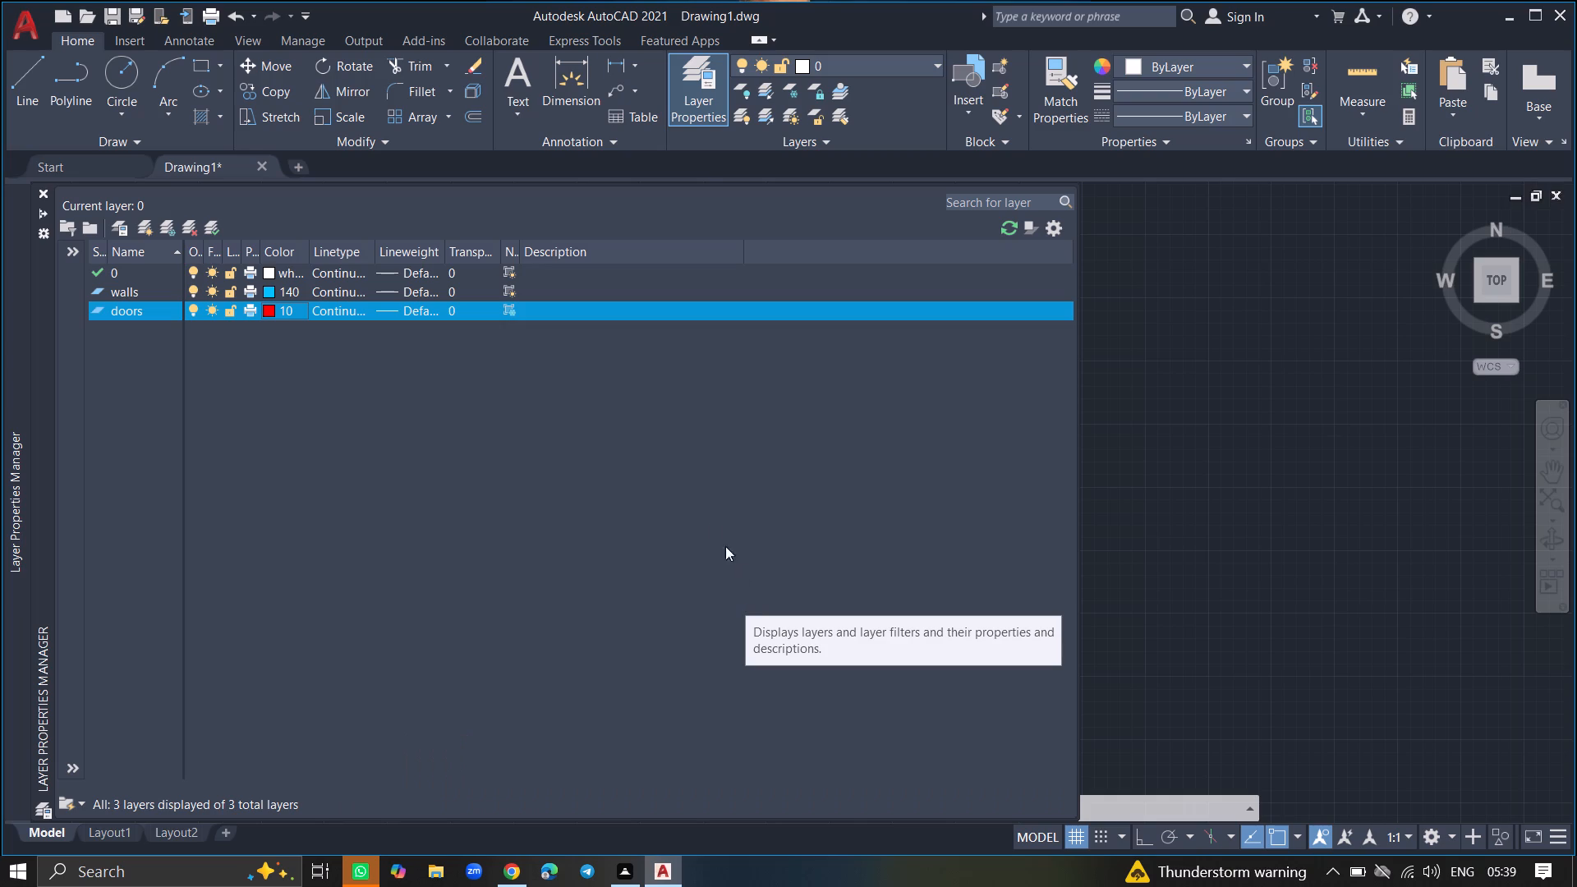
# Toggle the doors layer's new-viewport freeze setting.
pyautogui.click(507, 314)
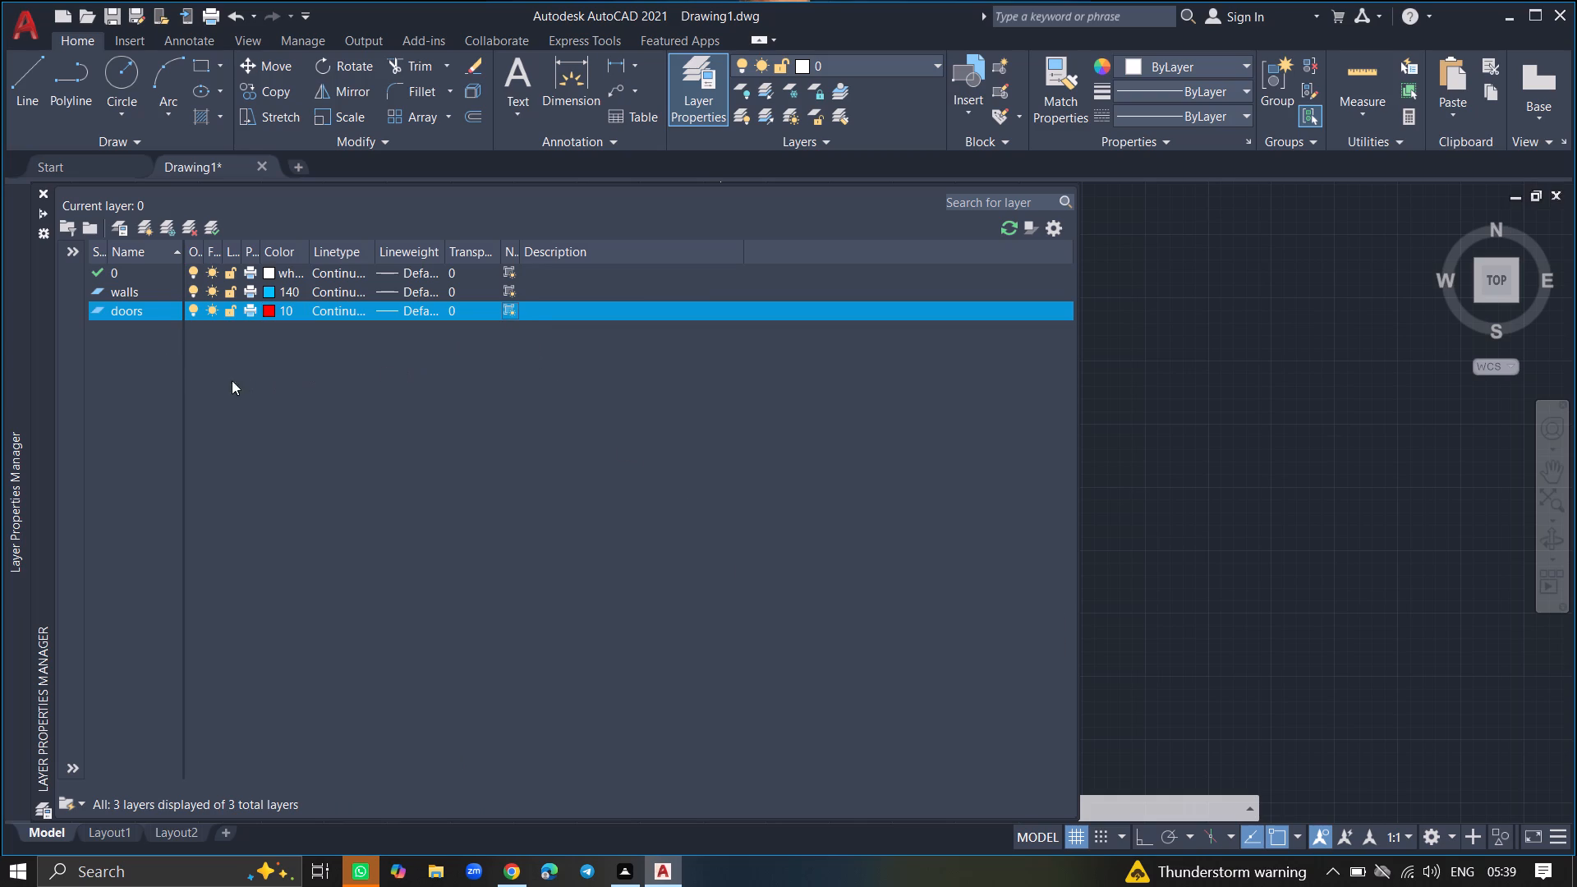
# Create another new layer that is frozen in all viewports and name it windows.
pyautogui.click(168, 228)
pyautogui.click(159, 327)
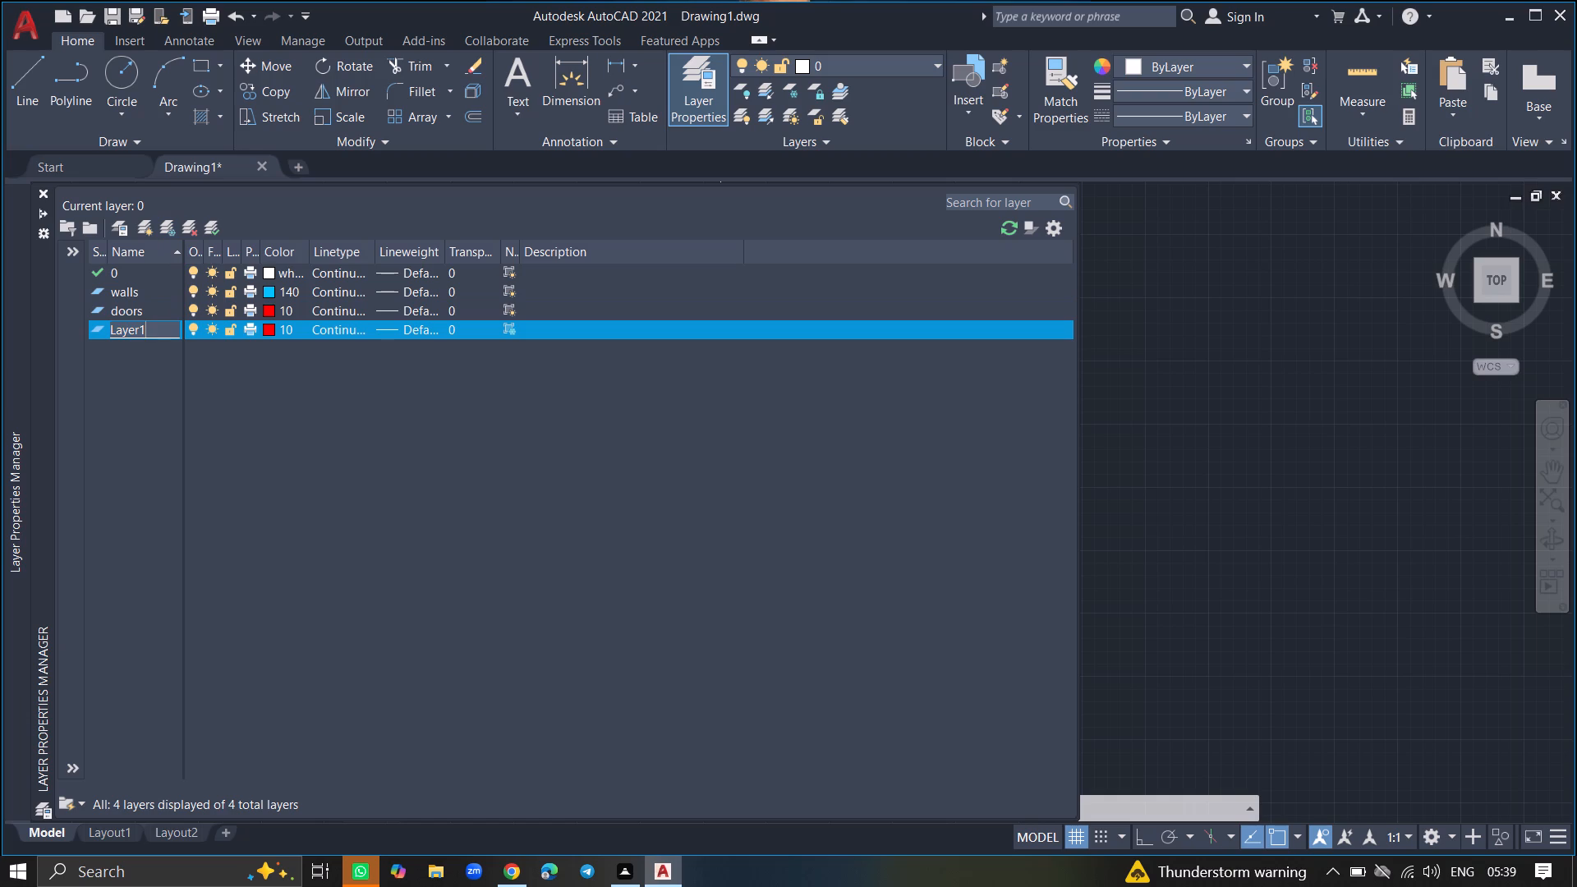
pyautogui.press('BackSpace')
pyautogui.press('BackSpace')
pyautogui.press('BackSpace')
pyautogui.press('BackSpace')
pyautogui.press('BackSpace')
pyautogui.press('BackSpace')
pyautogui.write('windows')
pyautogui.click(122, 379)
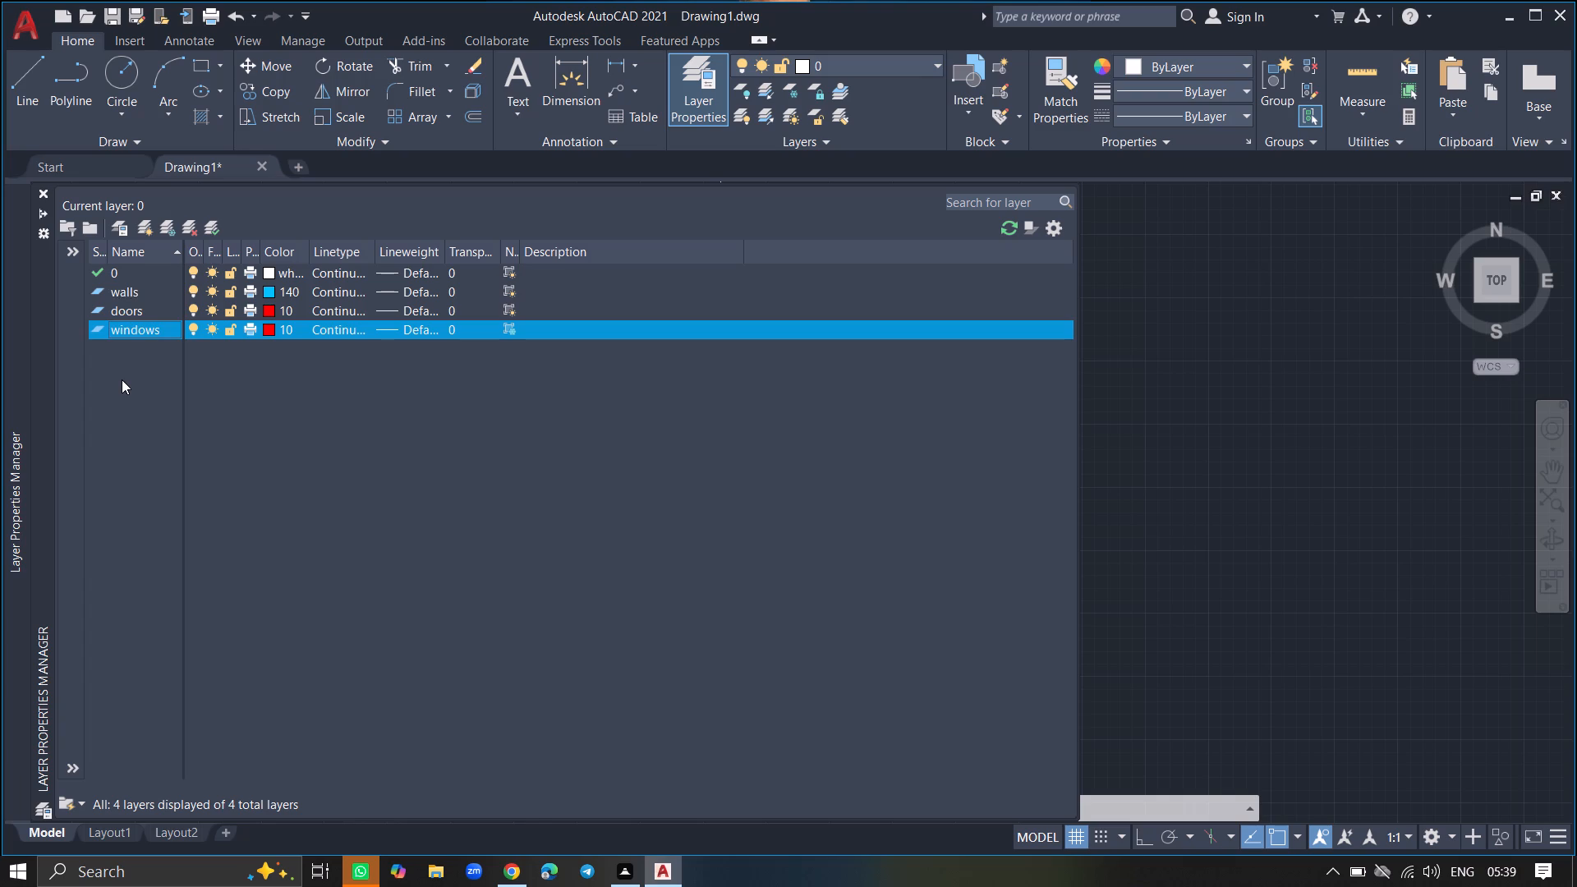
# Set the windows layer's color to orange, index 30, and toggle its new-viewport freeze setting.
pyautogui.click(270, 329)
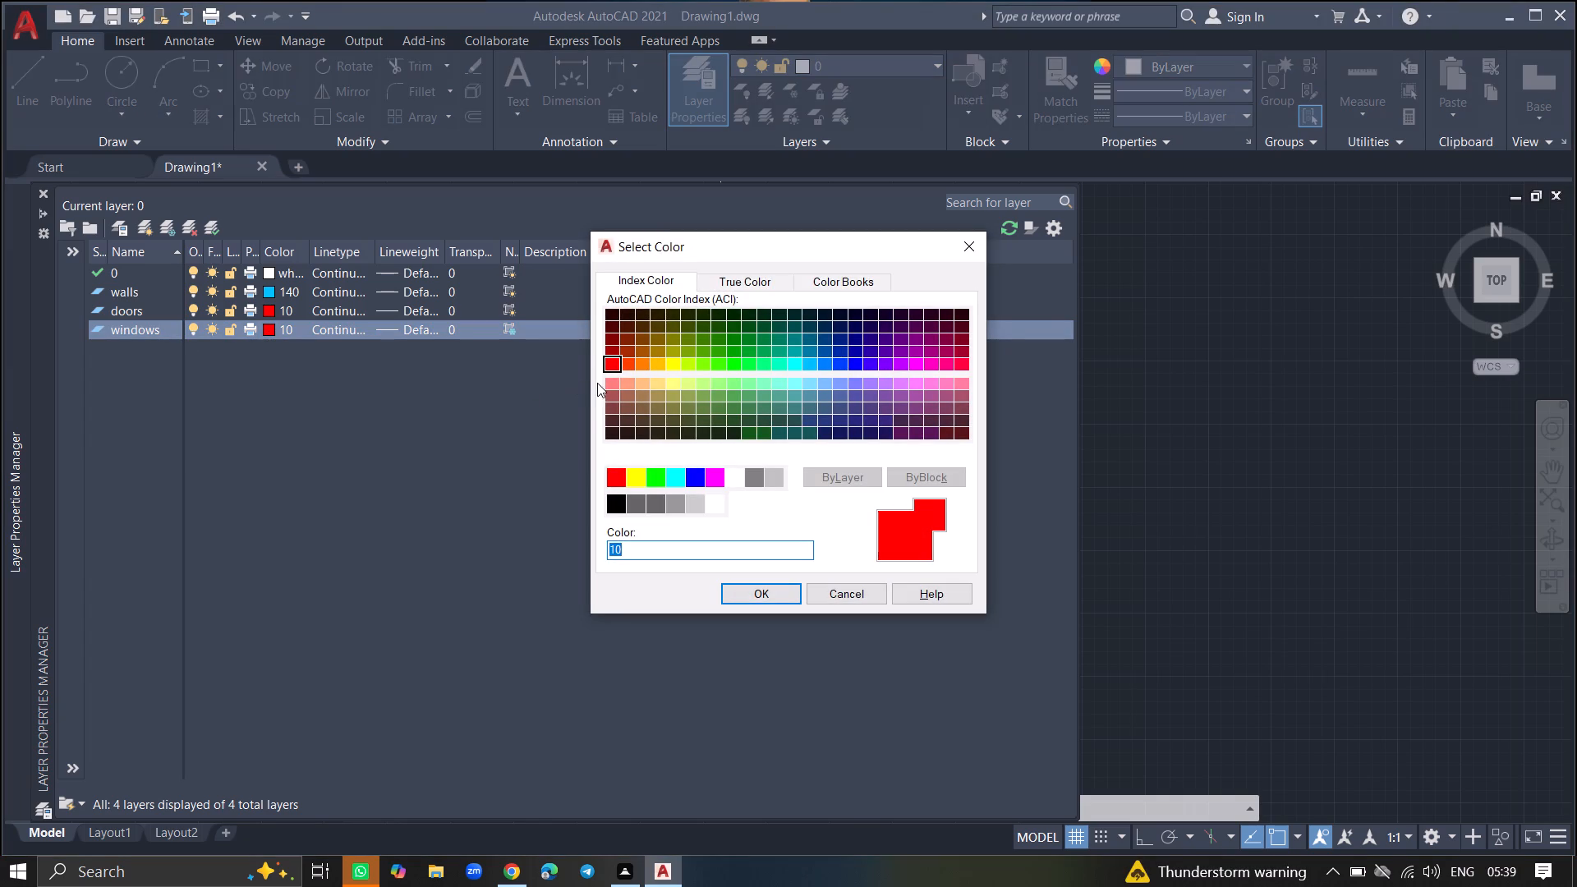
pyautogui.click(645, 364)
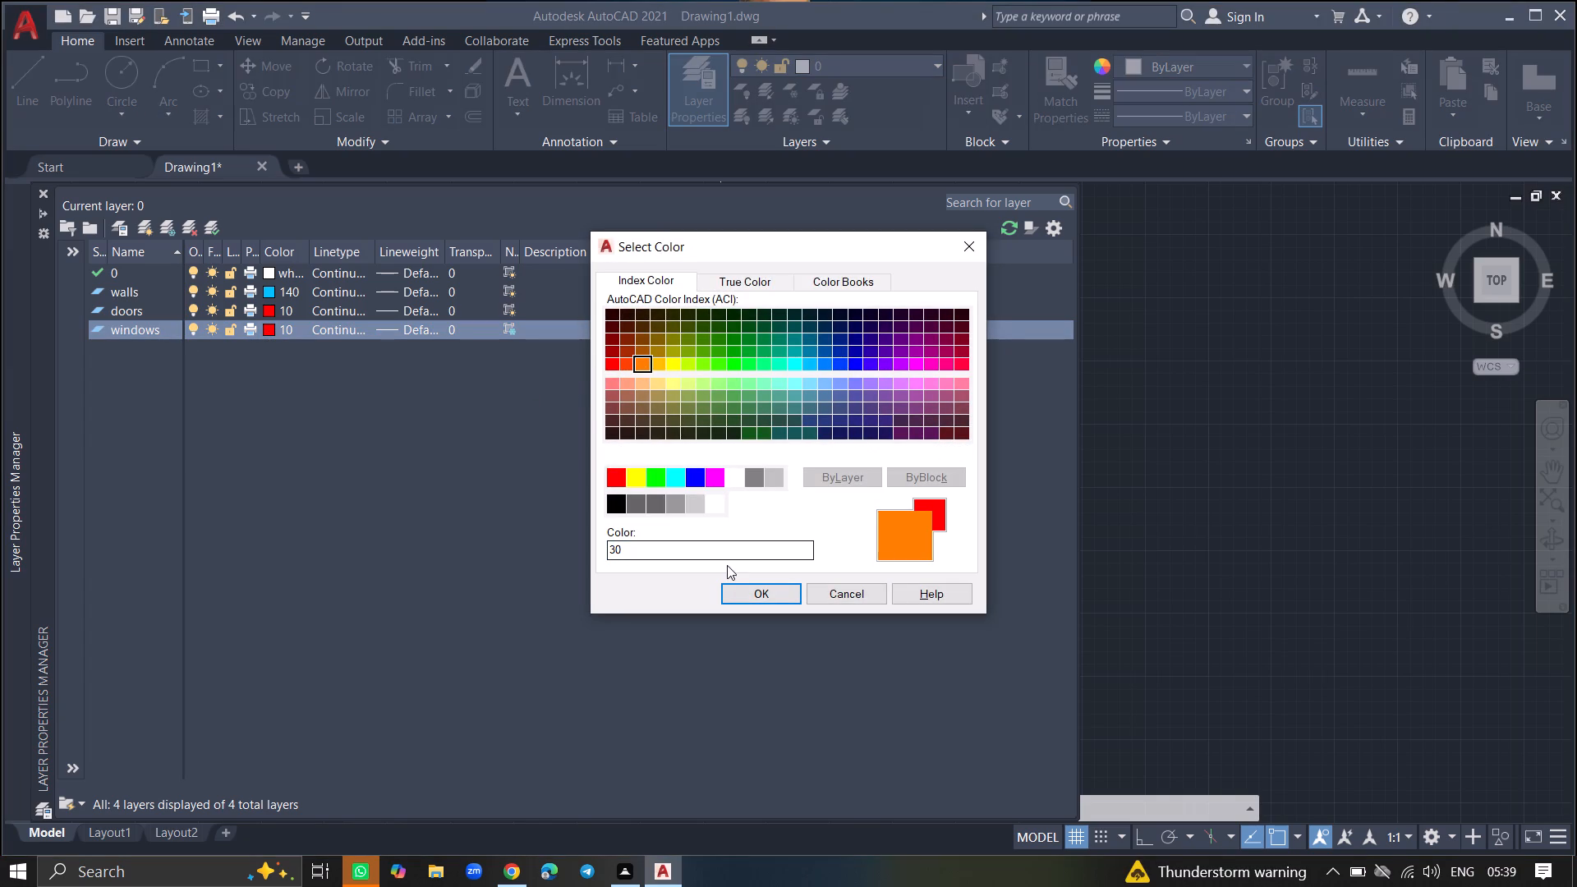
pyautogui.click(737, 593)
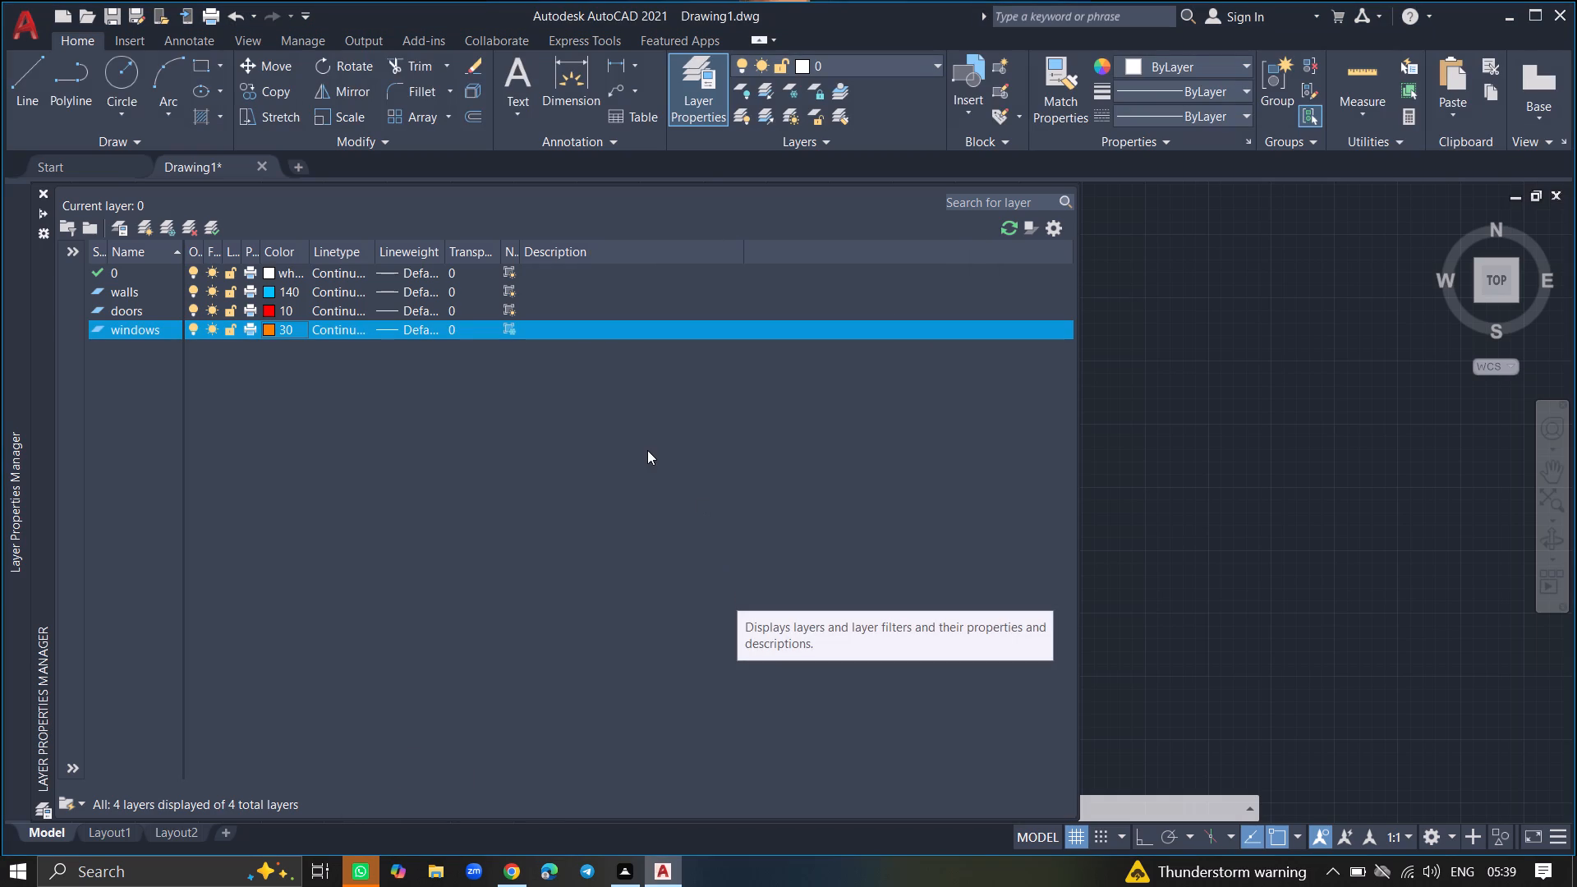
pyautogui.click(509, 333)
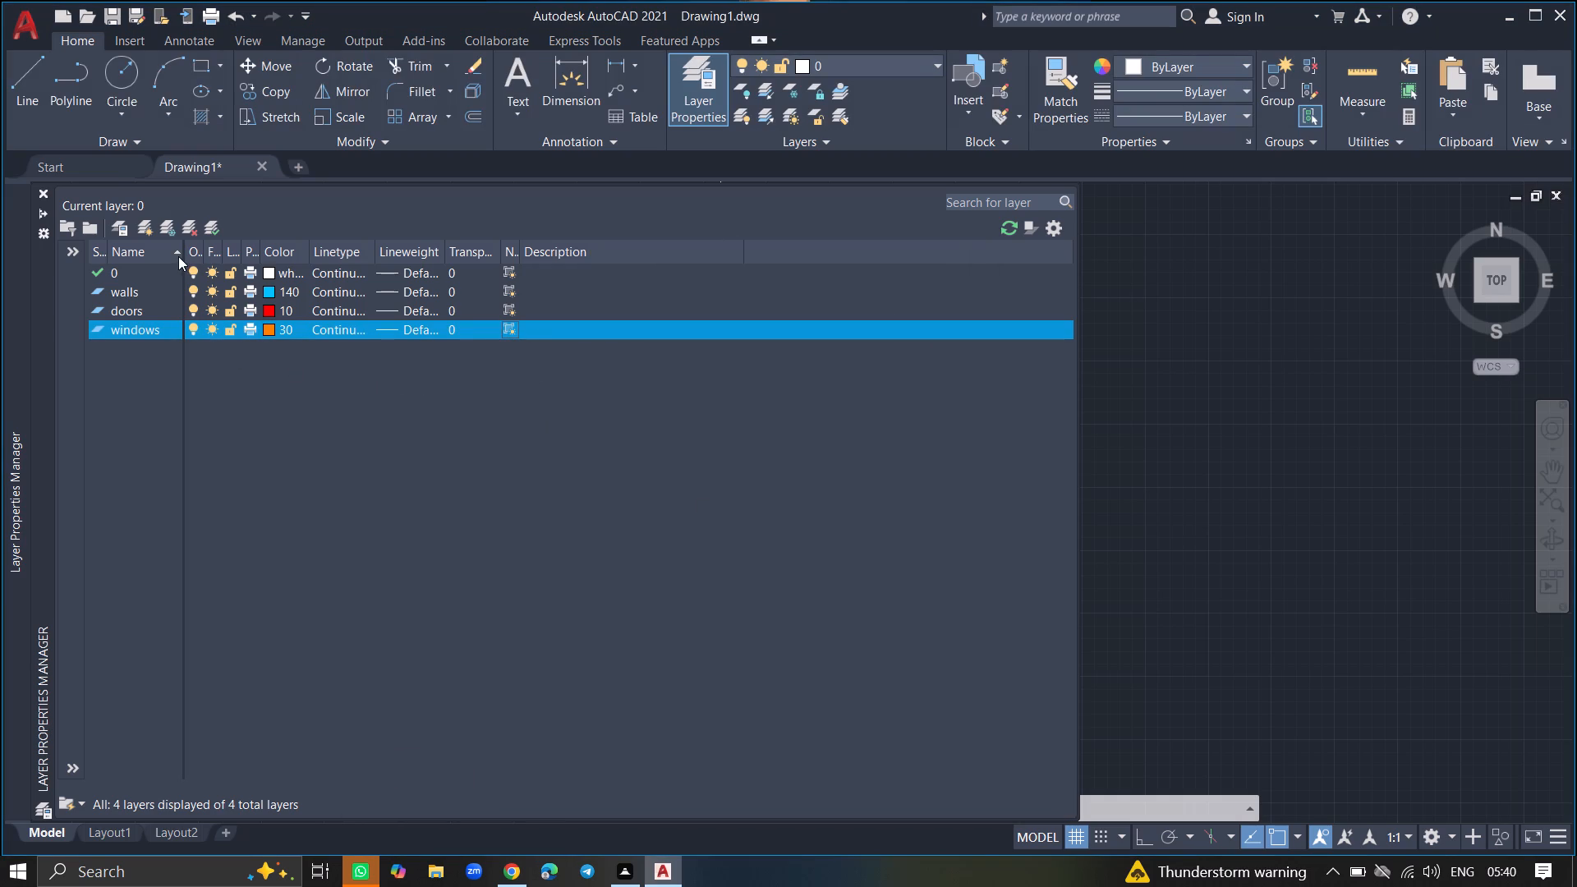
# Create another new layer that is frozen in all viewports and name it furniture.
pyautogui.click(164, 223)
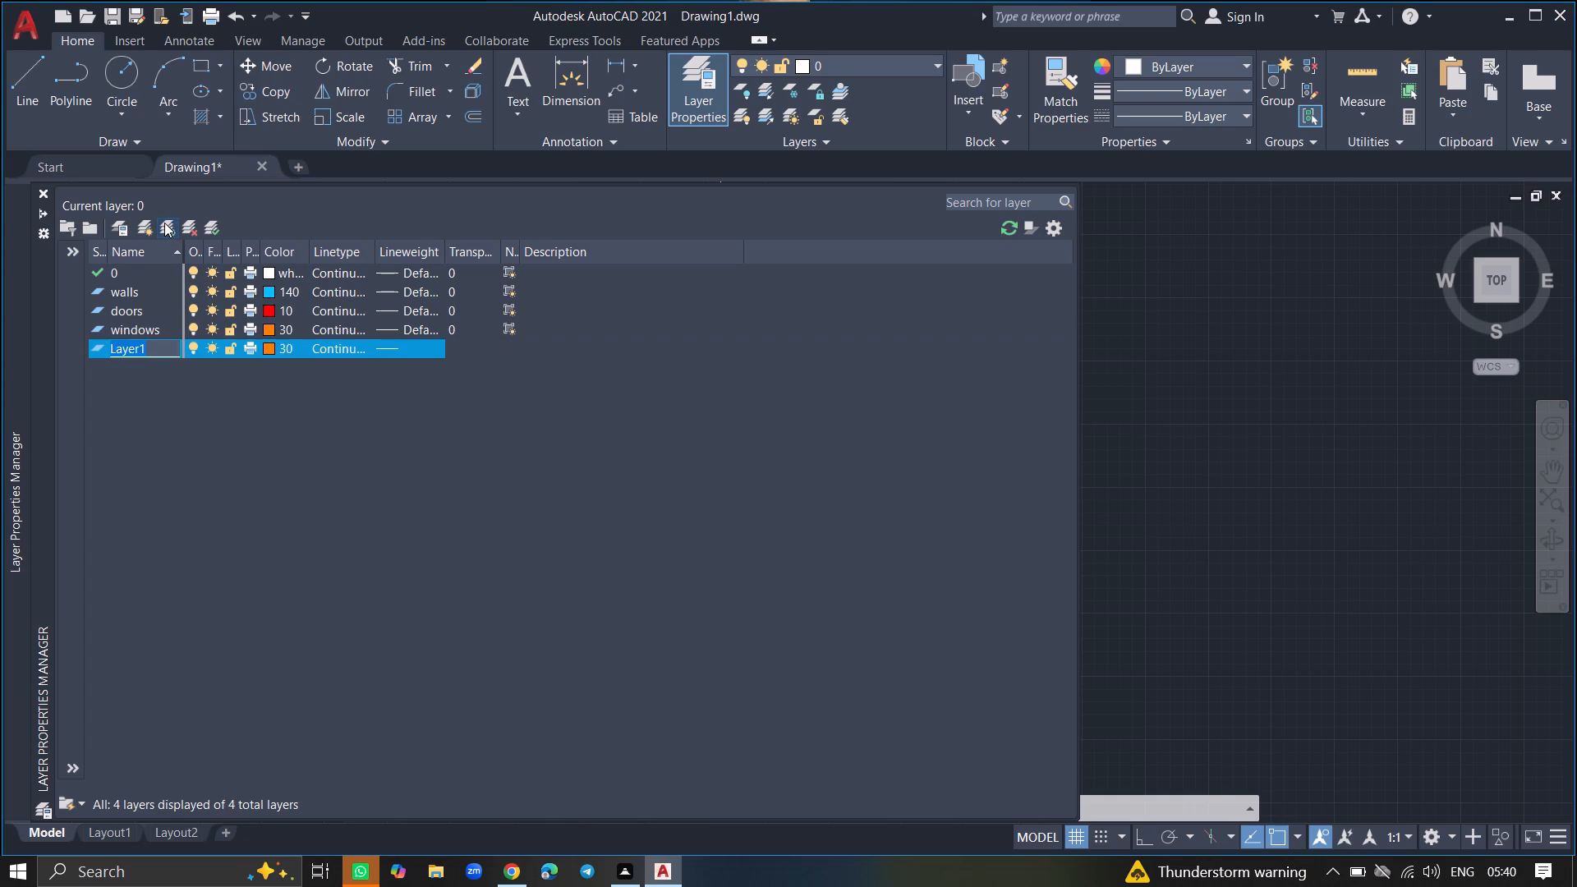
pyautogui.click(152, 349)
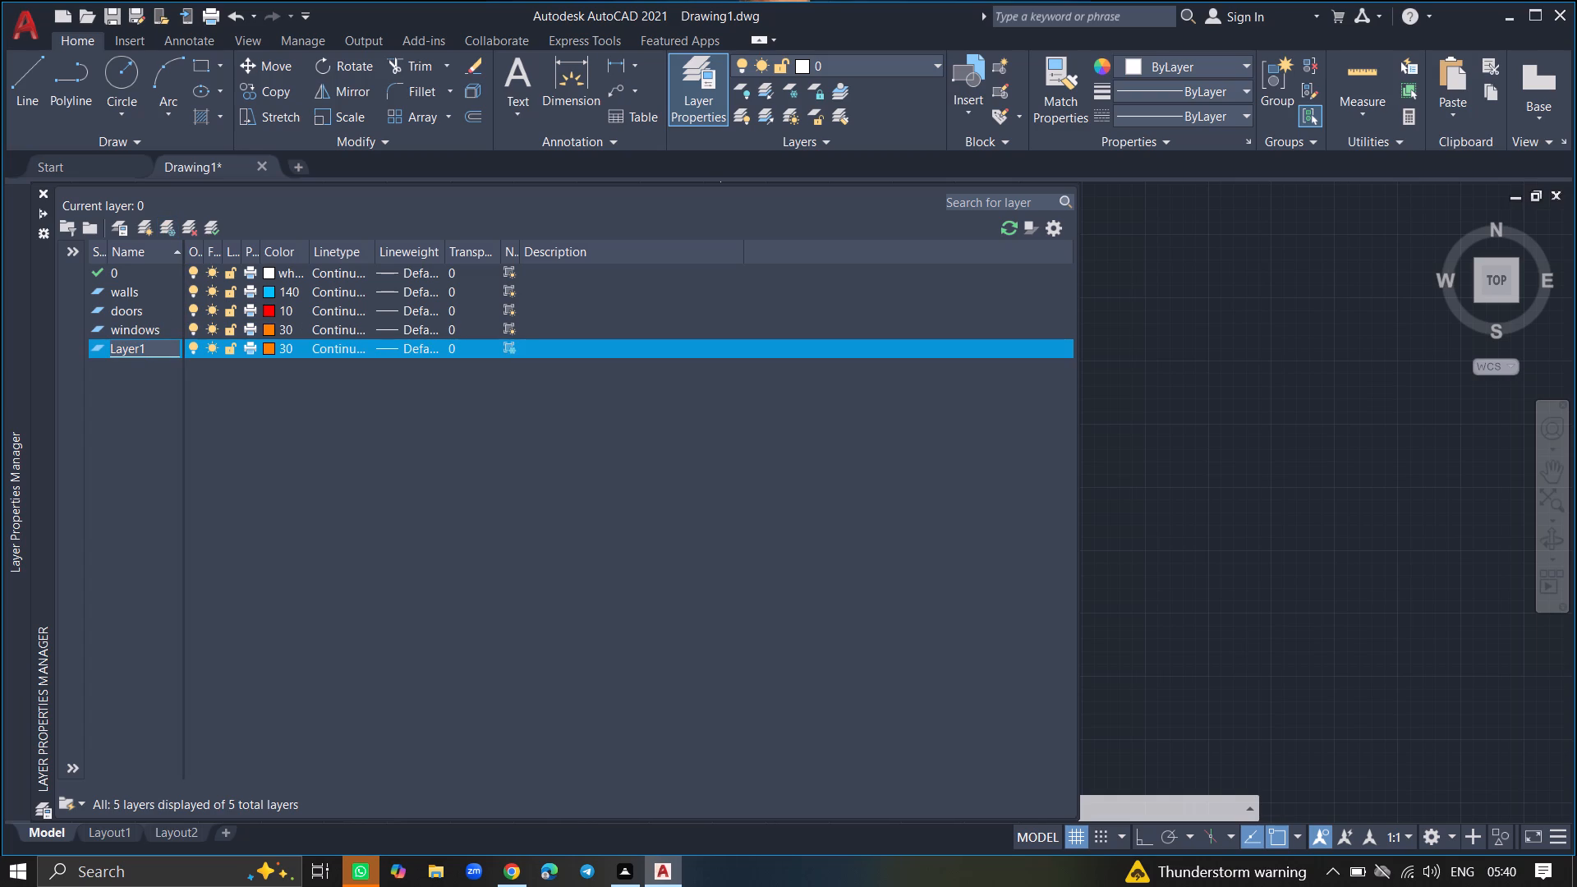
pyautogui.press('BackSpace')
pyautogui.press('BackSpace')
pyautogui.press('BackSpace')
pyautogui.press('BackSpace')
pyautogui.press('BackSpace')
pyautogui.press('BackSpace')
pyautogui.press('BackSpace')
pyautogui.write('furniture')
pyautogui.click(133, 407)
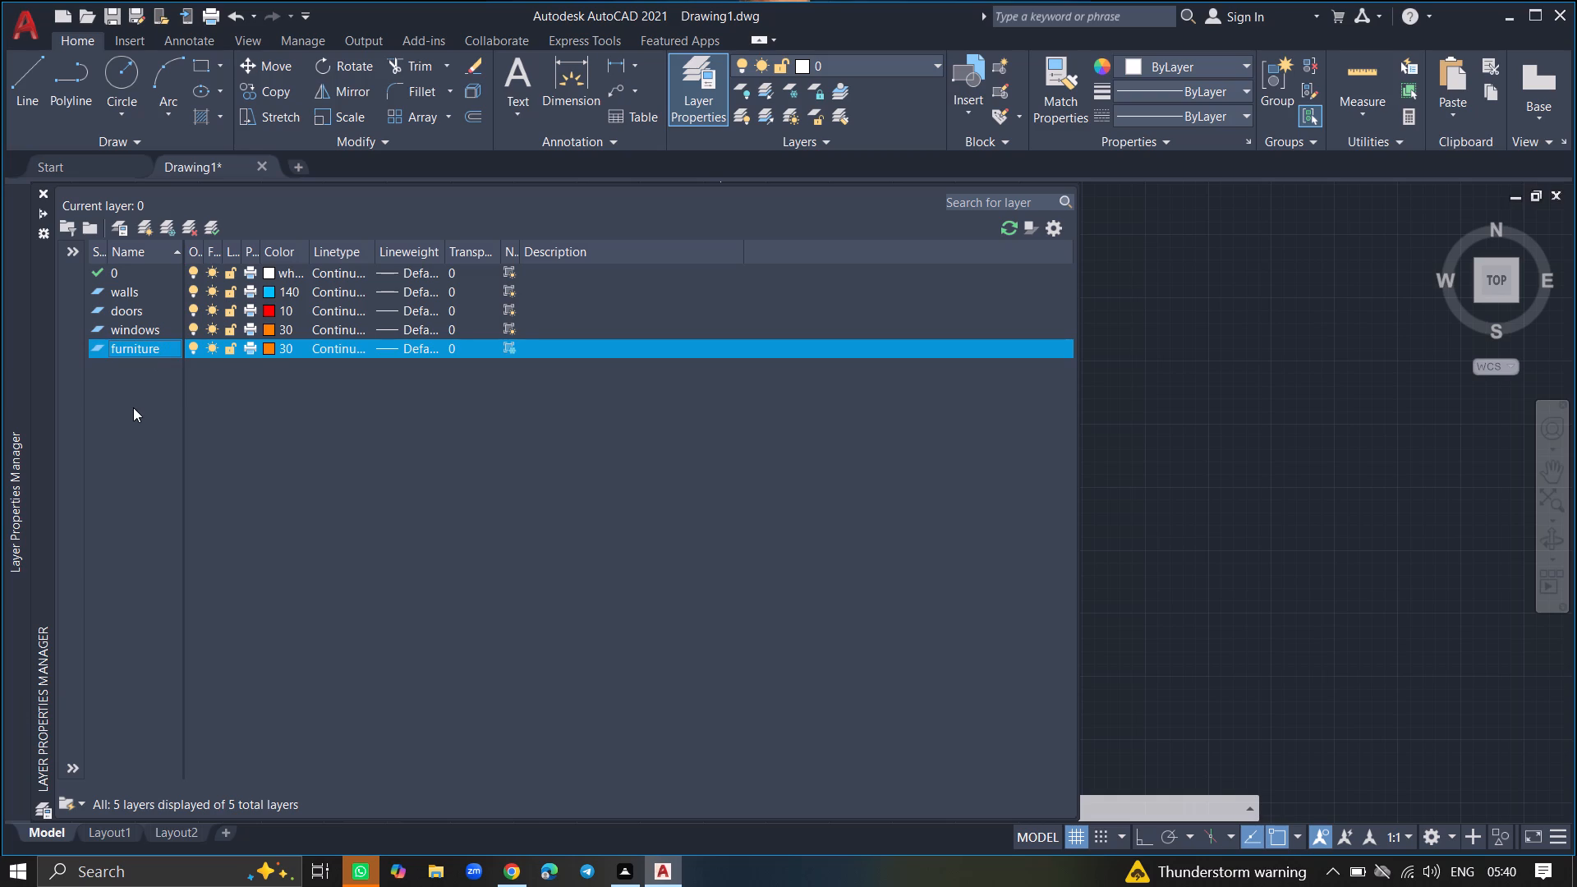
# Set the furniture layer's color to yellow, index 50, and toggle its new-viewport freeze setting.
pyautogui.click(268, 350)
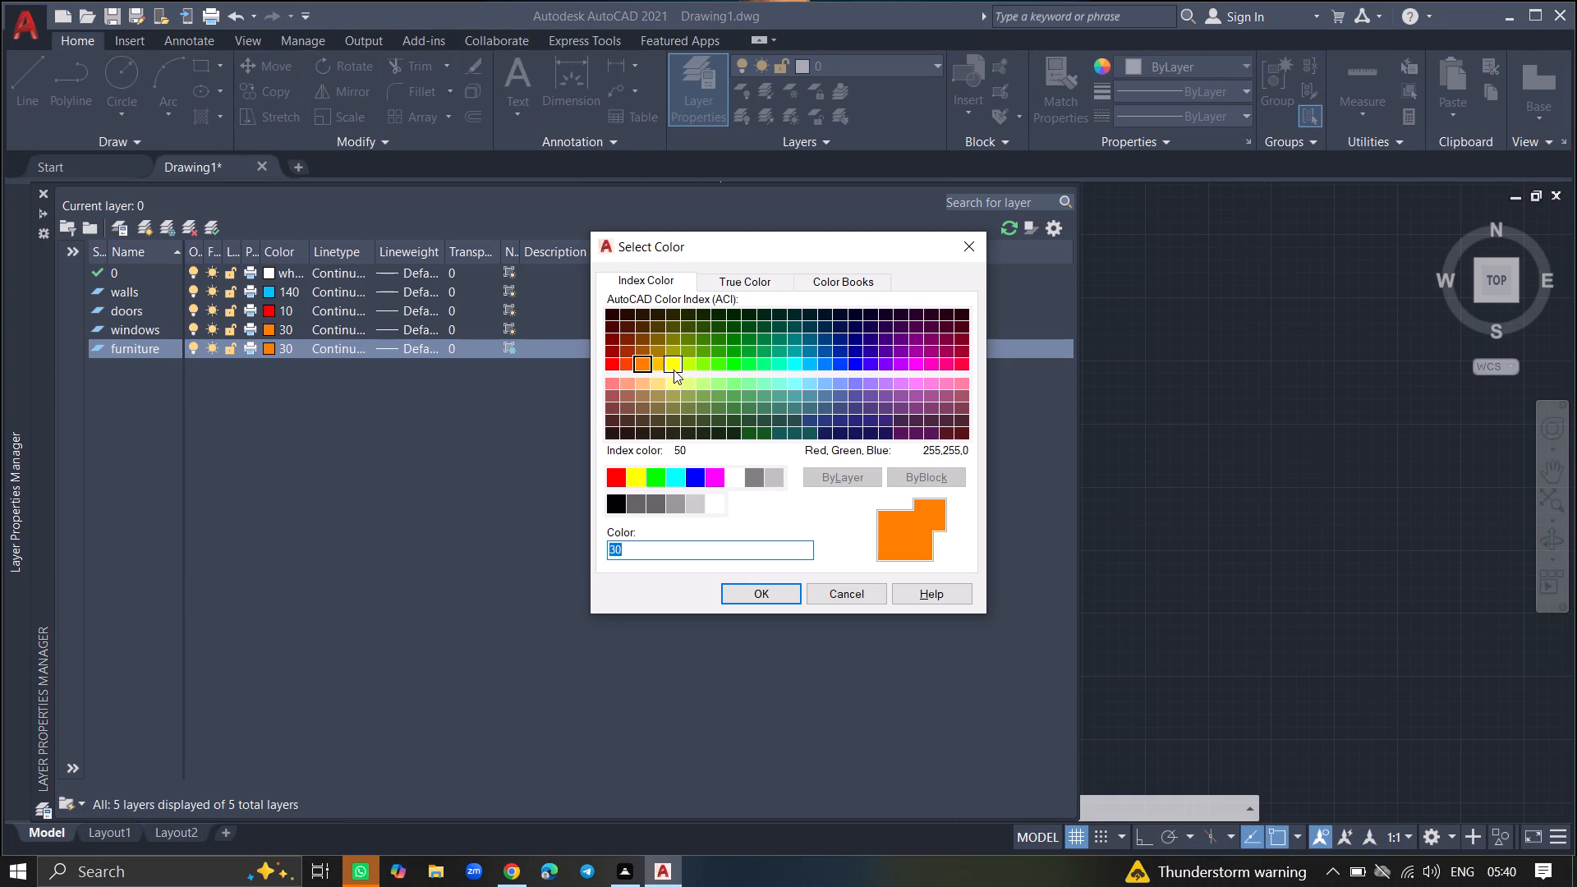
pyautogui.click(675, 368)
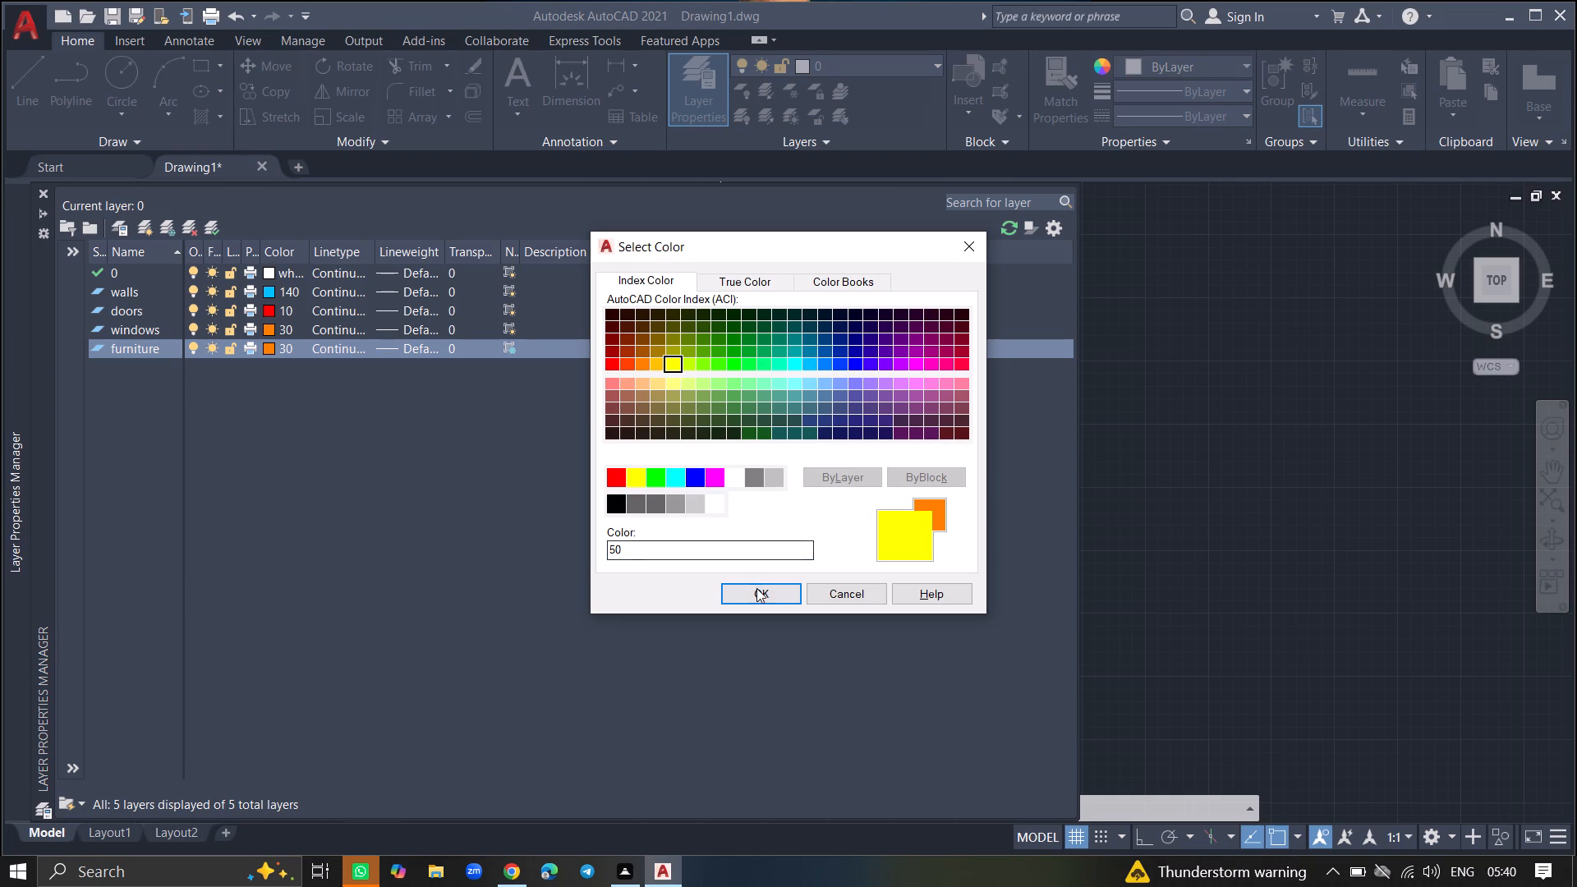
pyautogui.click(756, 594)
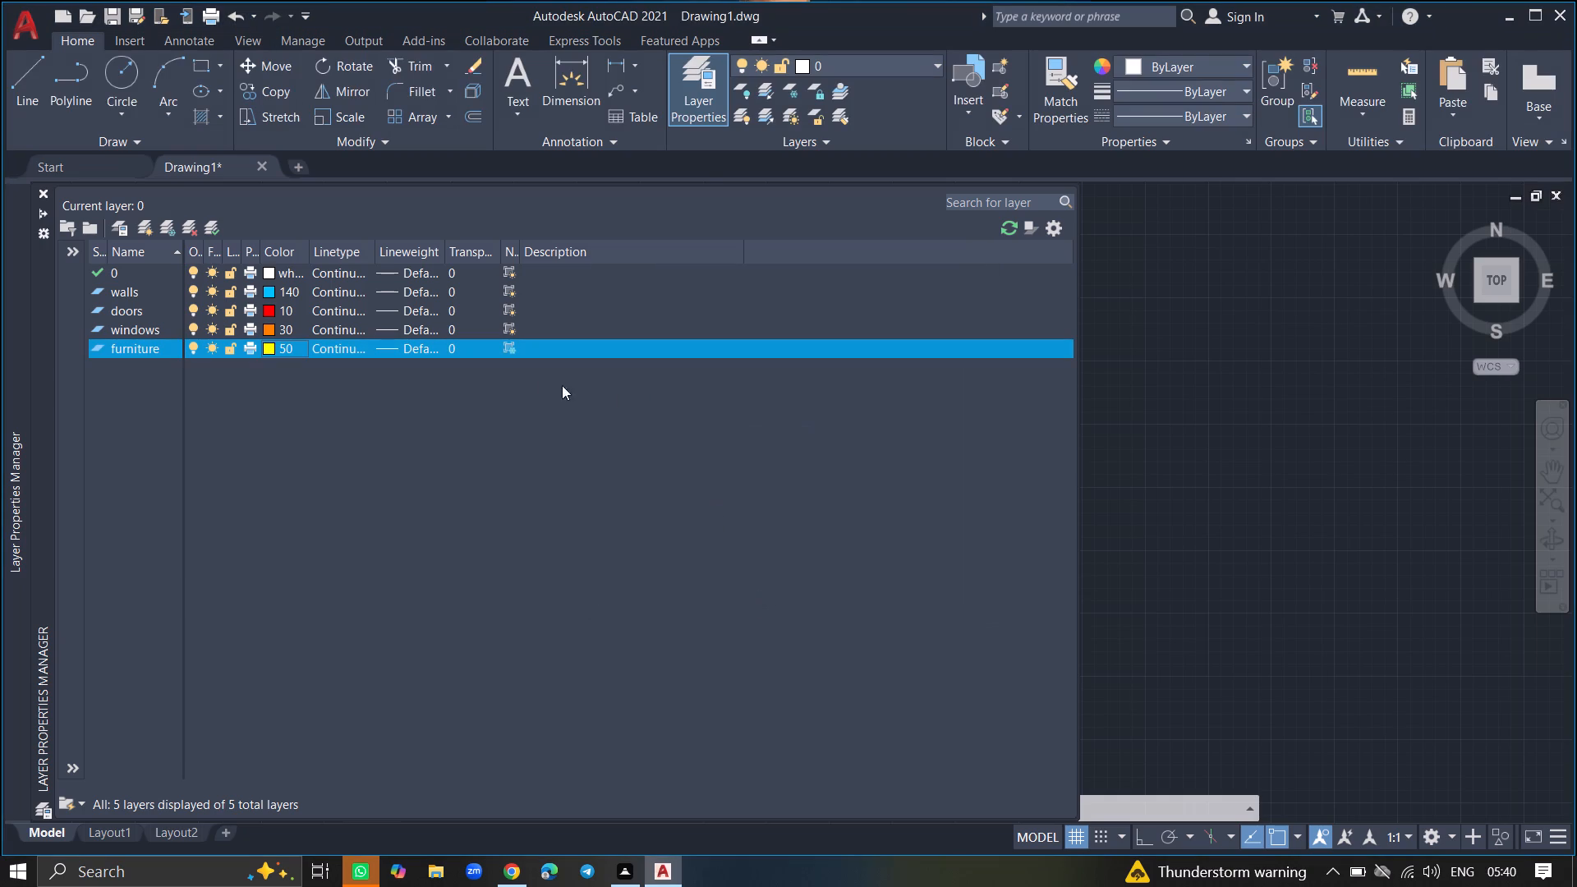
pyautogui.click(508, 351)
# Create another new layer that is frozen in all viewports and name it text.
pyautogui.click(168, 225)
pyautogui.click(153, 368)
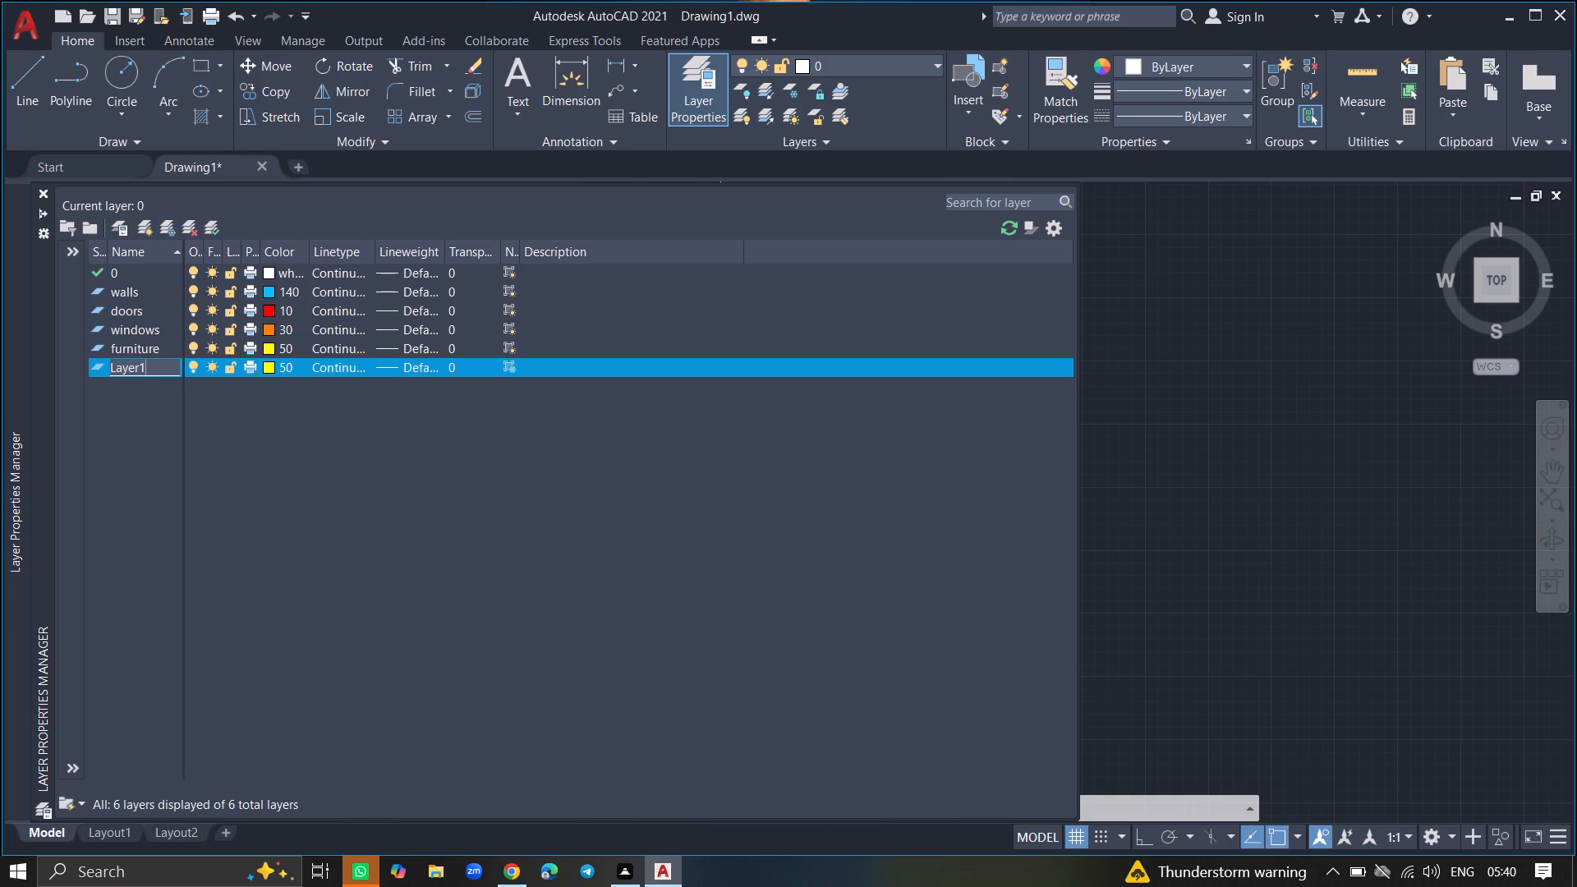
pyautogui.press('BackSpace')
pyautogui.press('BackSpace')
pyautogui.press('BackSpace')
pyautogui.press('BackSpace')
pyautogui.press('BackSpace')
pyautogui.press('BackSpace')
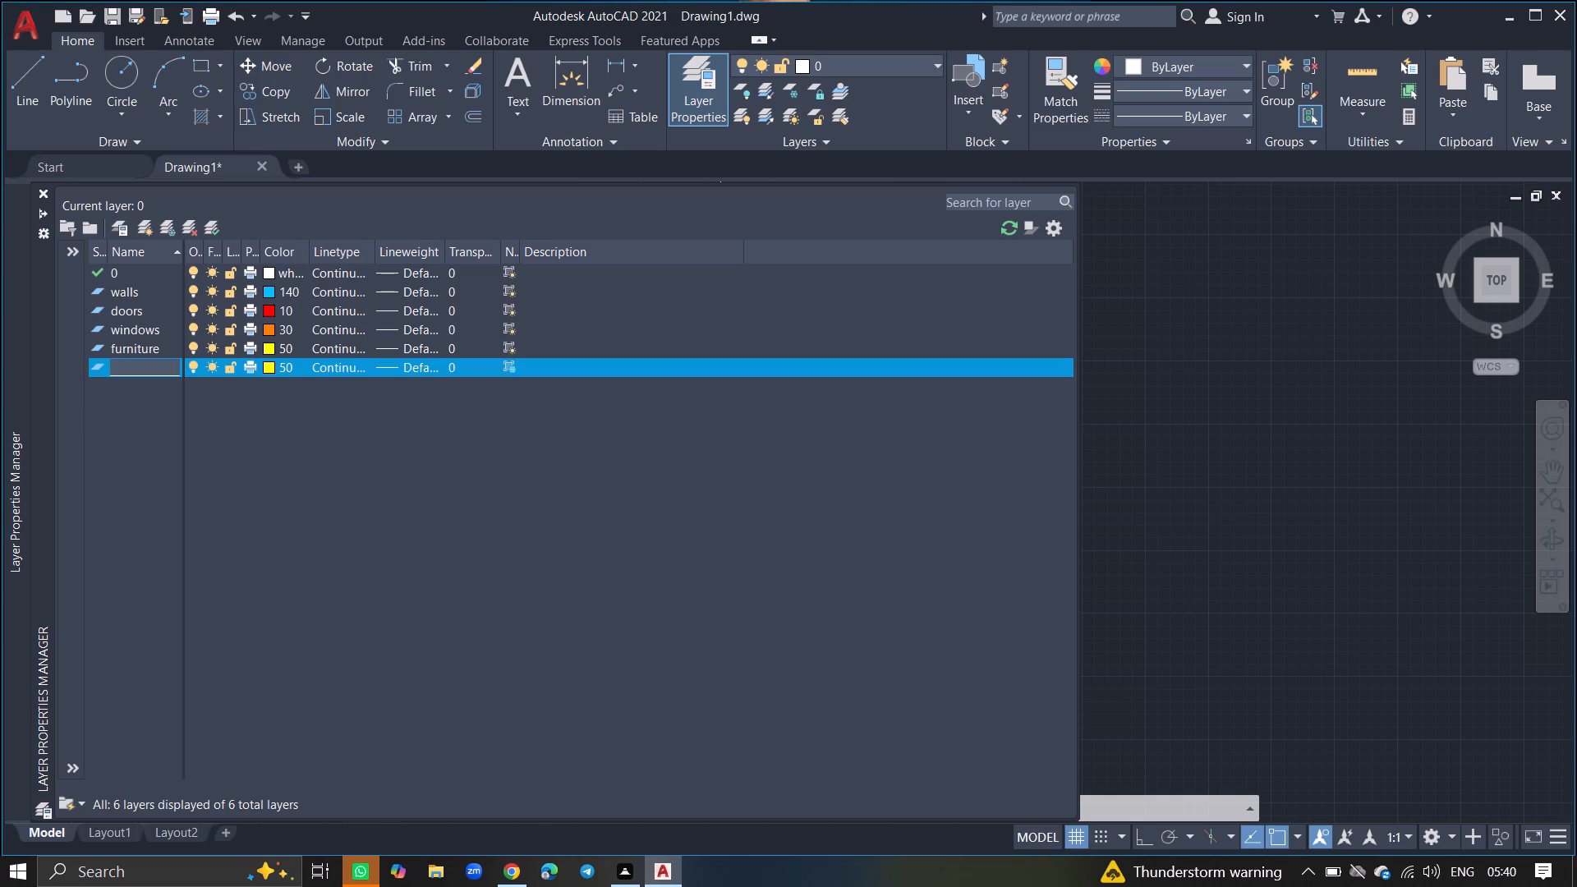
pyautogui.write('text')
pyautogui.click(136, 430)
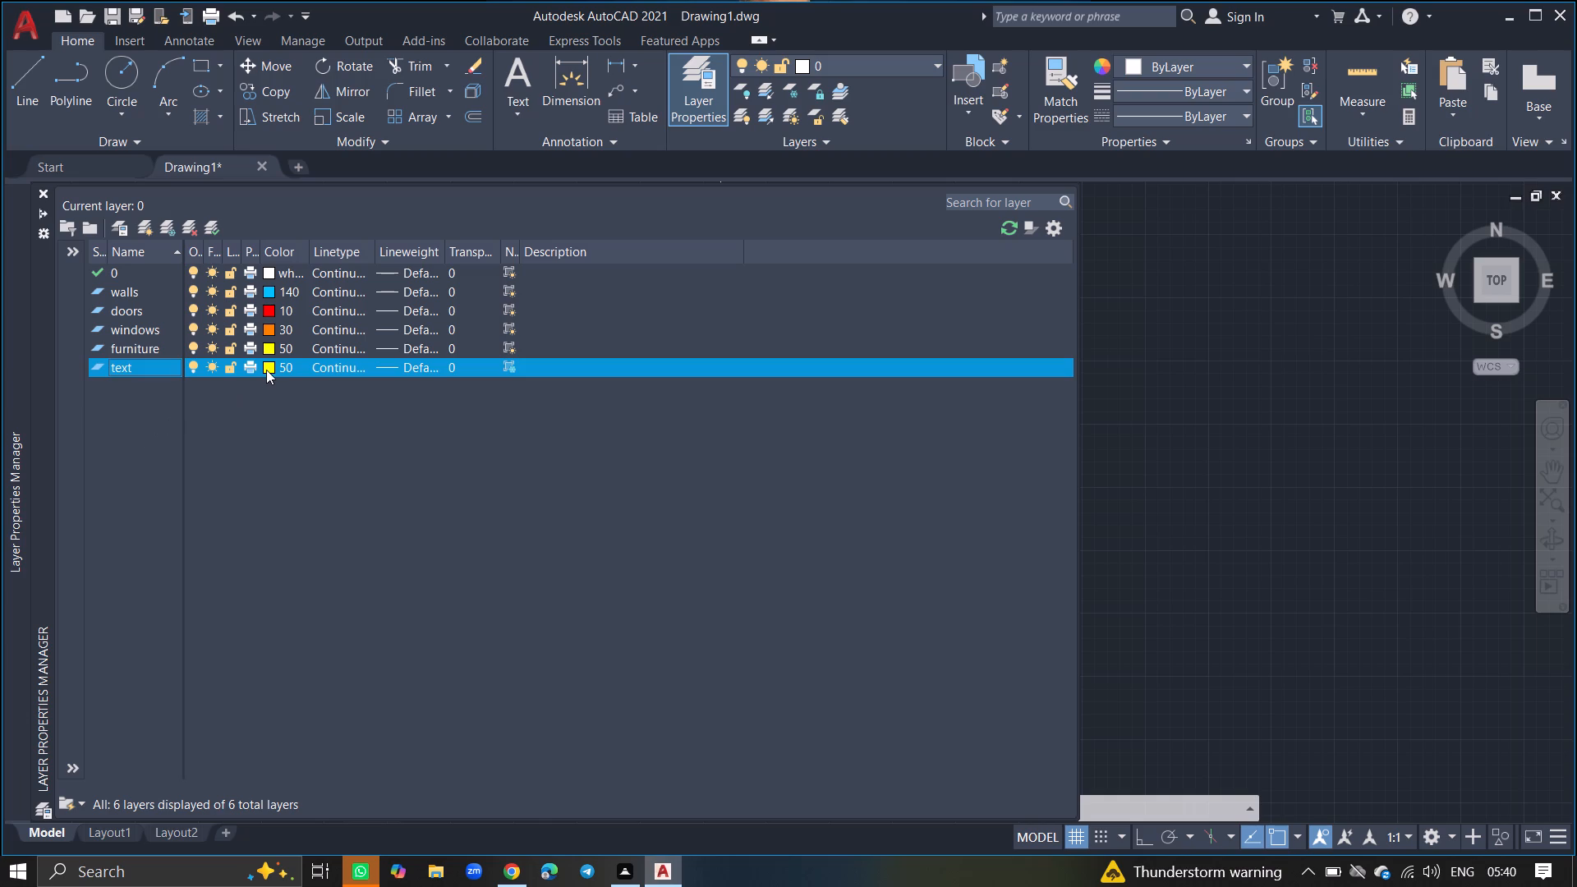
# Set the text layer's color to violet, index 190, and toggle its new-viewport freeze setting.
pyautogui.click(266, 370)
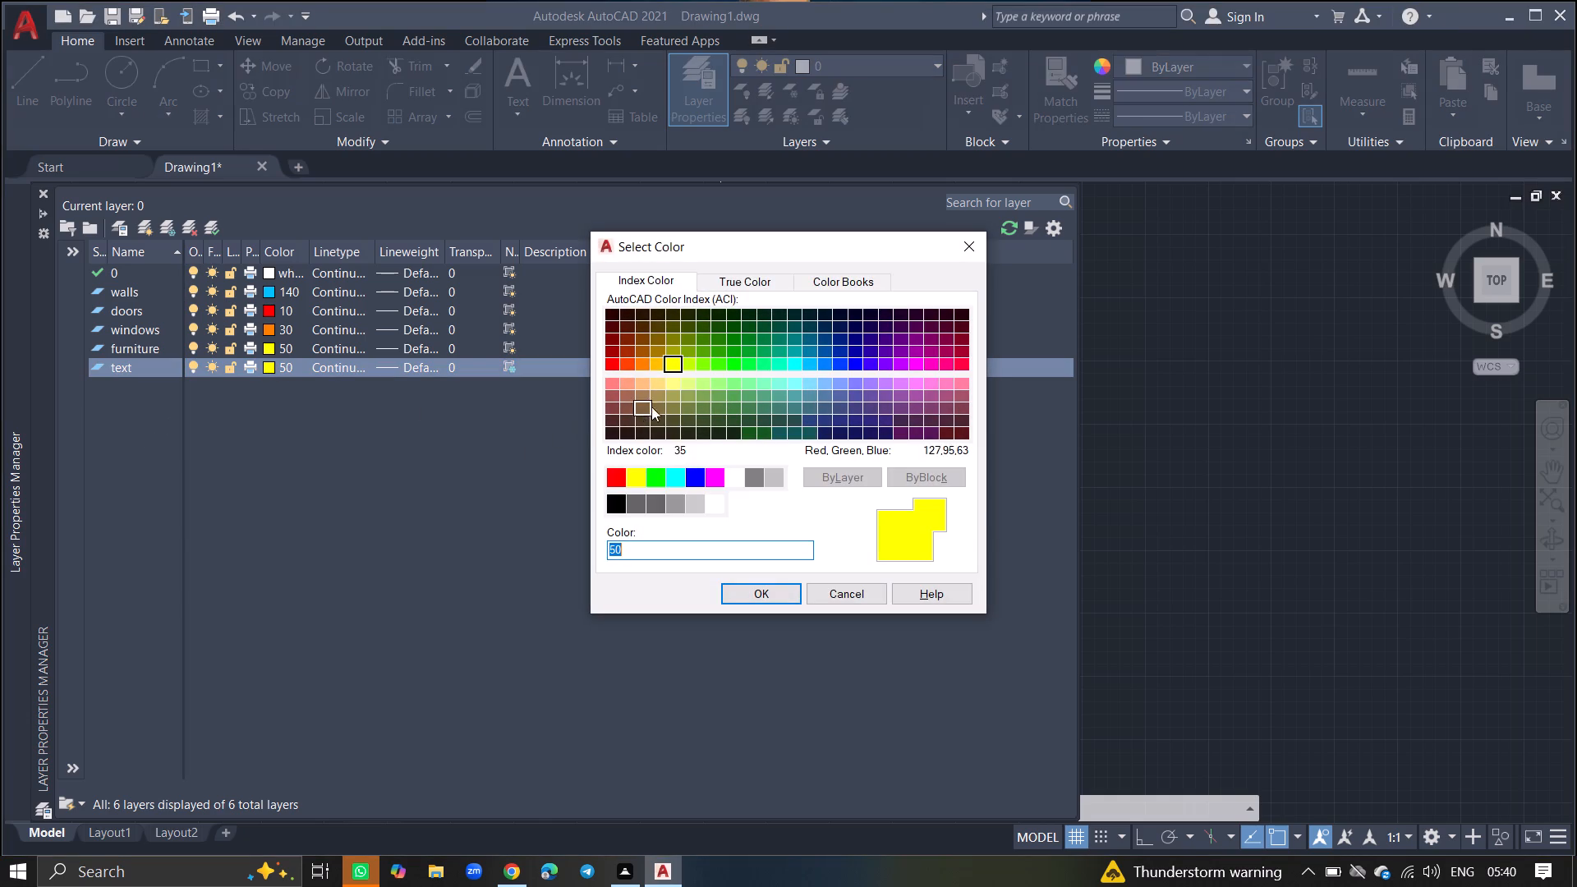
pyautogui.click(886, 368)
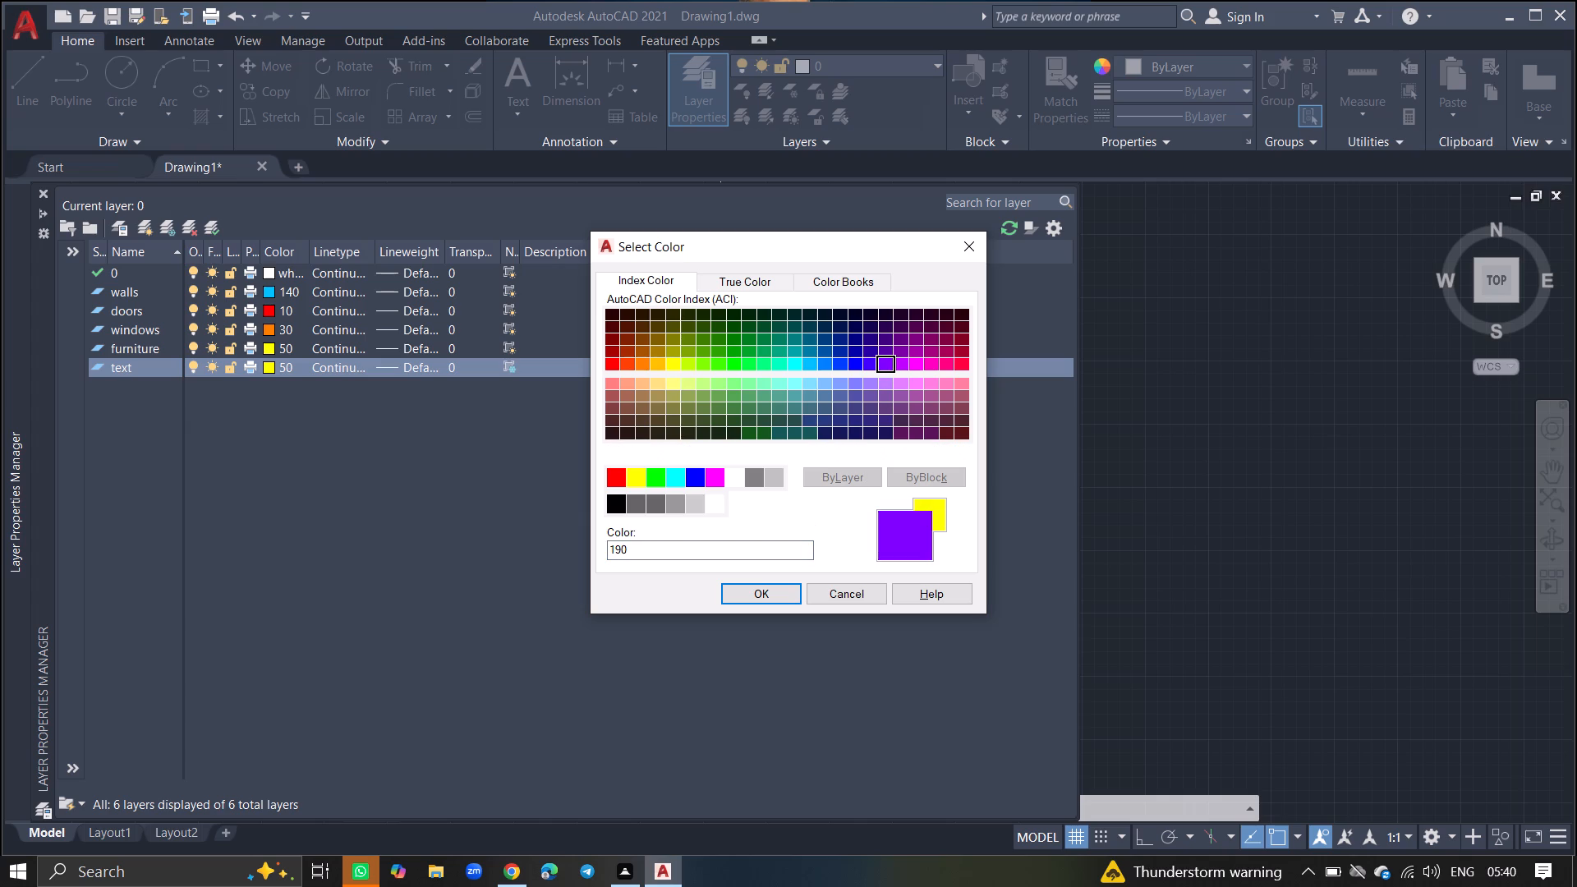
pyautogui.click(766, 594)
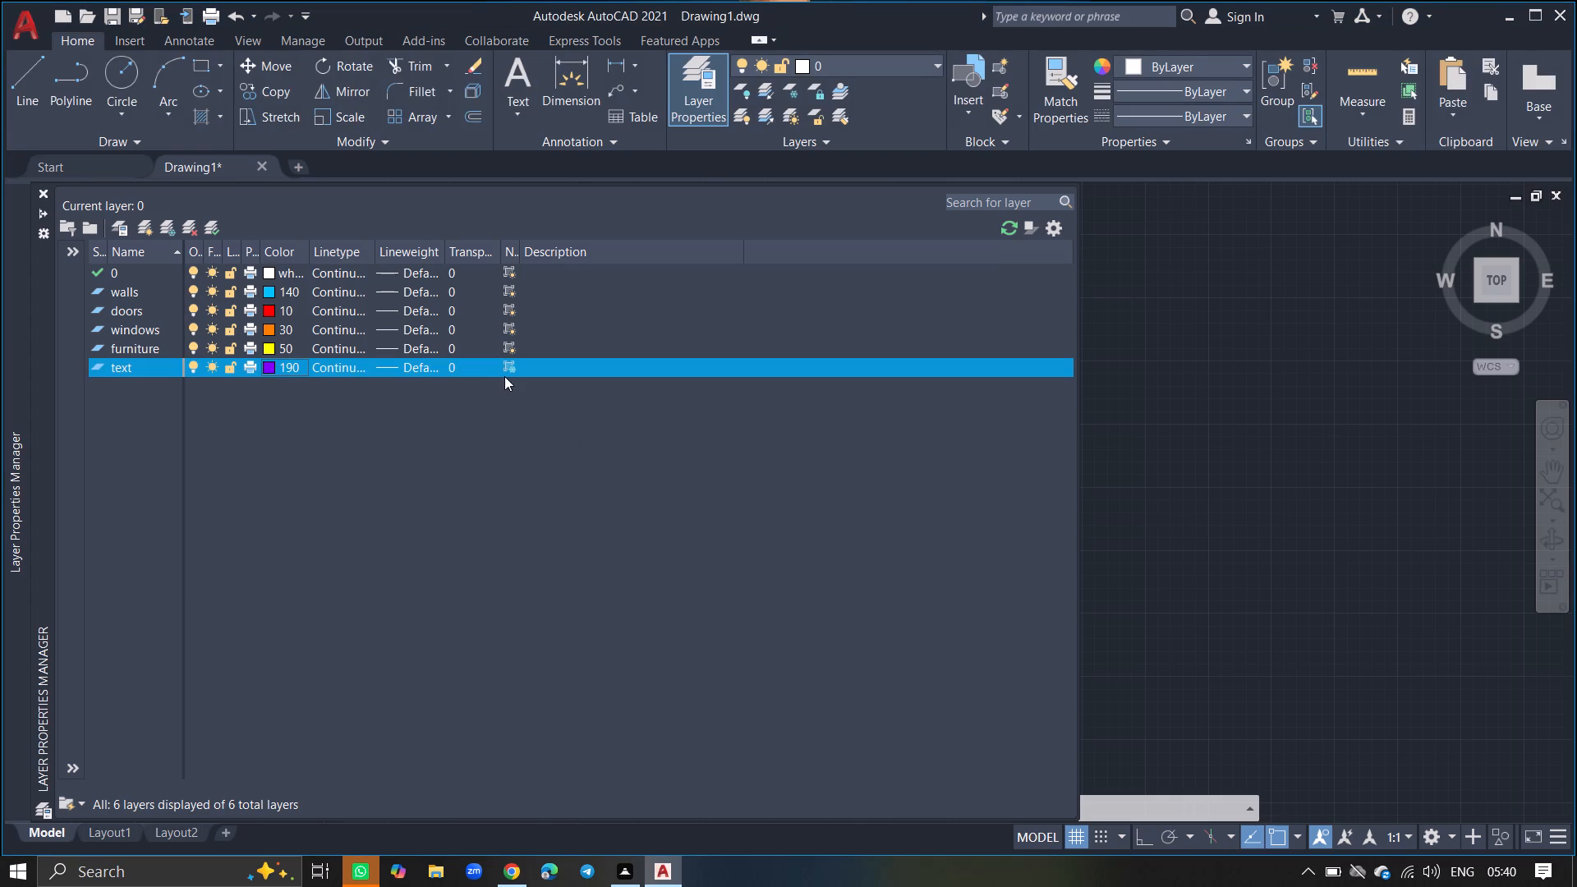
pyautogui.click(513, 369)
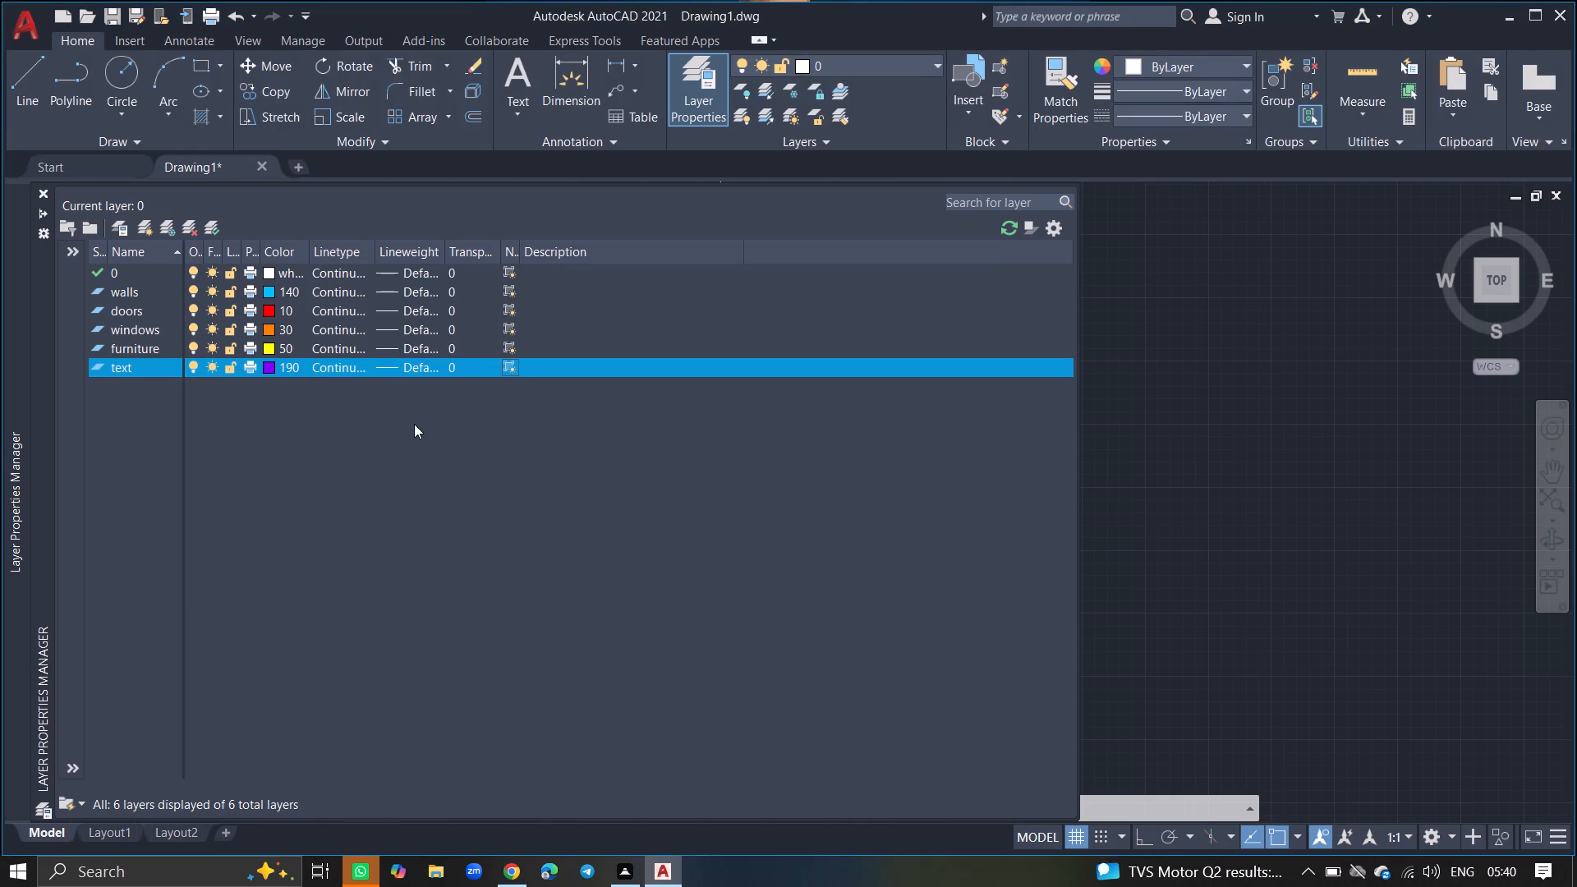
# Create another new layer that is frozen in all viewports and name it dimensions.
pyautogui.click(168, 225)
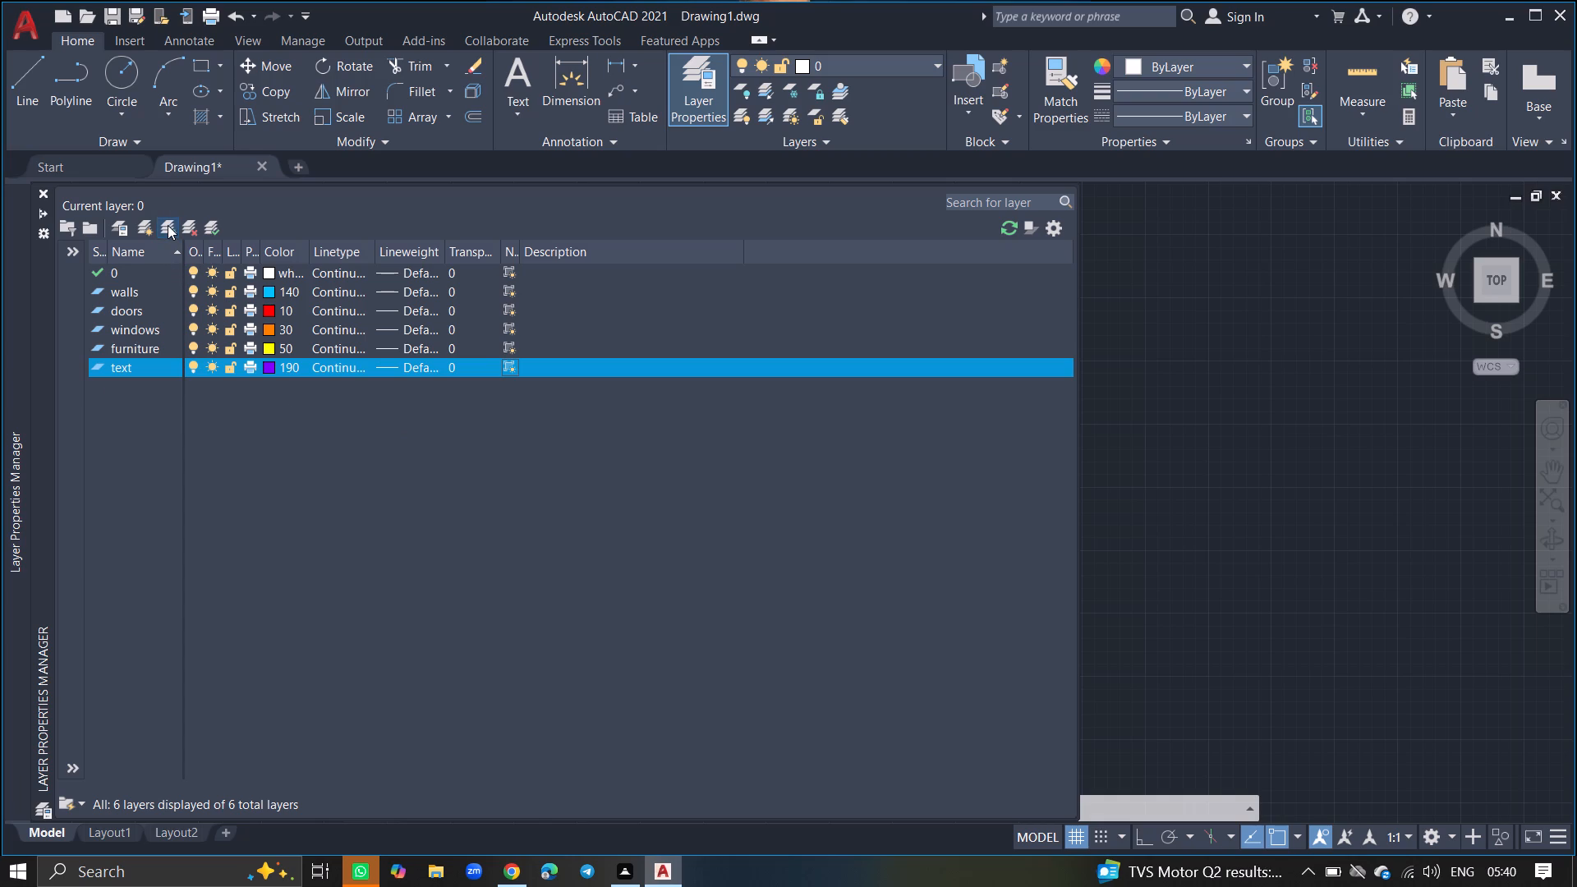
pyautogui.click(156, 390)
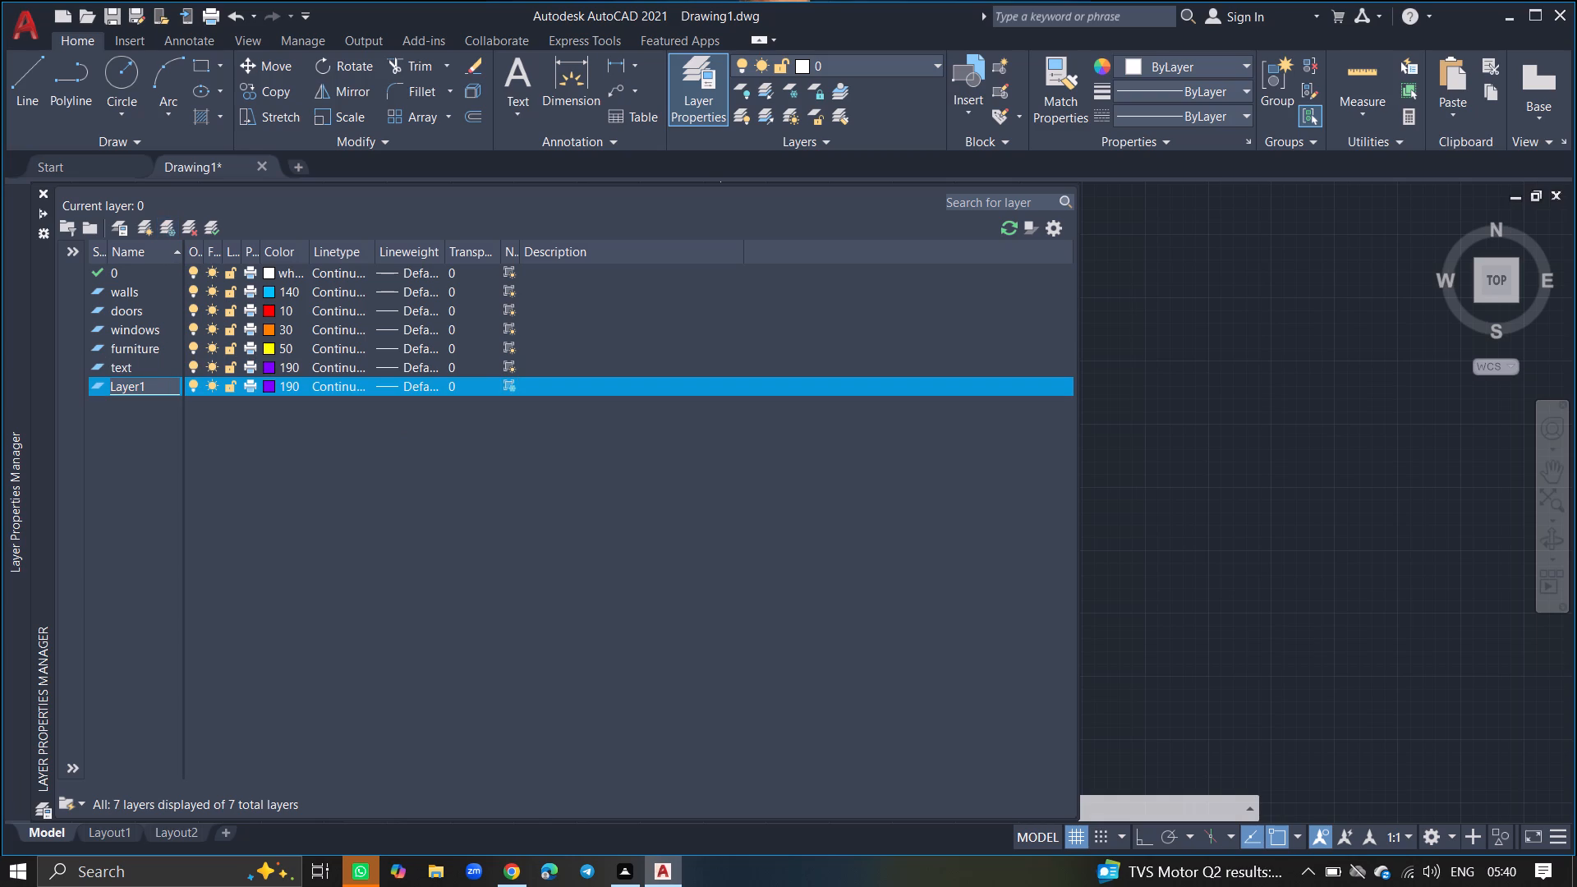
pyautogui.press('BackSpace')
pyautogui.press('BackSpace')
pyautogui.press('BackSpace')
pyautogui.press('BackSpace')
pyautogui.press('BackSpace')
pyautogui.press('BackSpace')
pyautogui.press('BackSpace')
pyautogui.press('BackSpace')
pyautogui.press('BackSpace')
pyautogui.press('BackSpace')
pyautogui.press('BackSpace')
pyautogui.press('BackSpace')
pyautogui.press('BackSpace')
pyautogui.press('BackSpace')
pyautogui.press('BackSpace')
pyautogui.write('dime')
pyautogui.write('nsions')
pyautogui.click(131, 429)
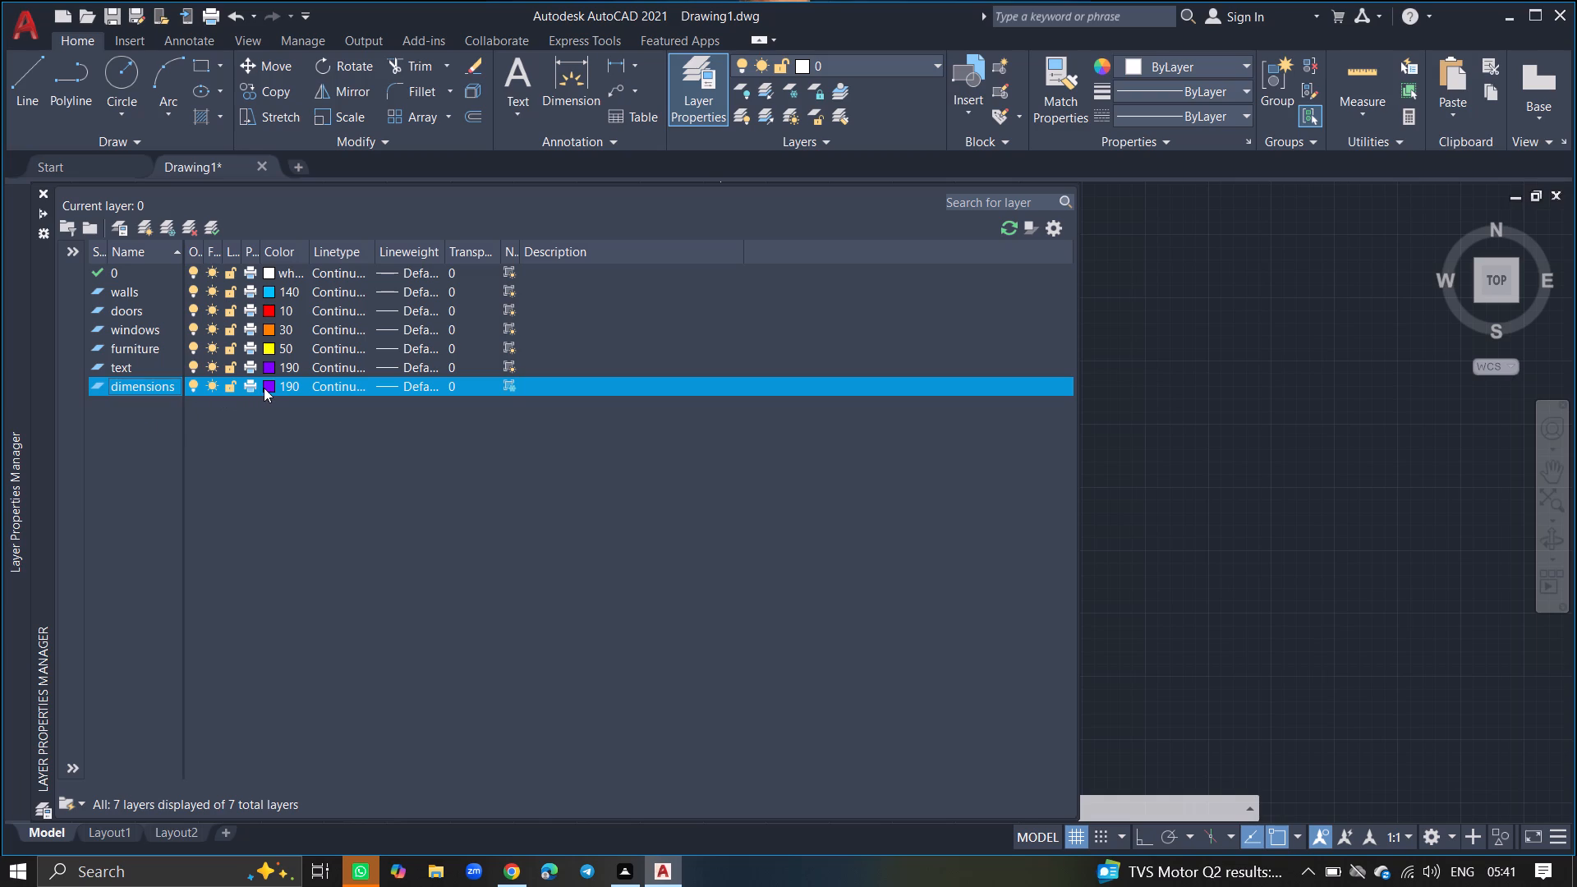
# Set the dimensions layer's color to green, index 90.
pyautogui.click(267, 386)
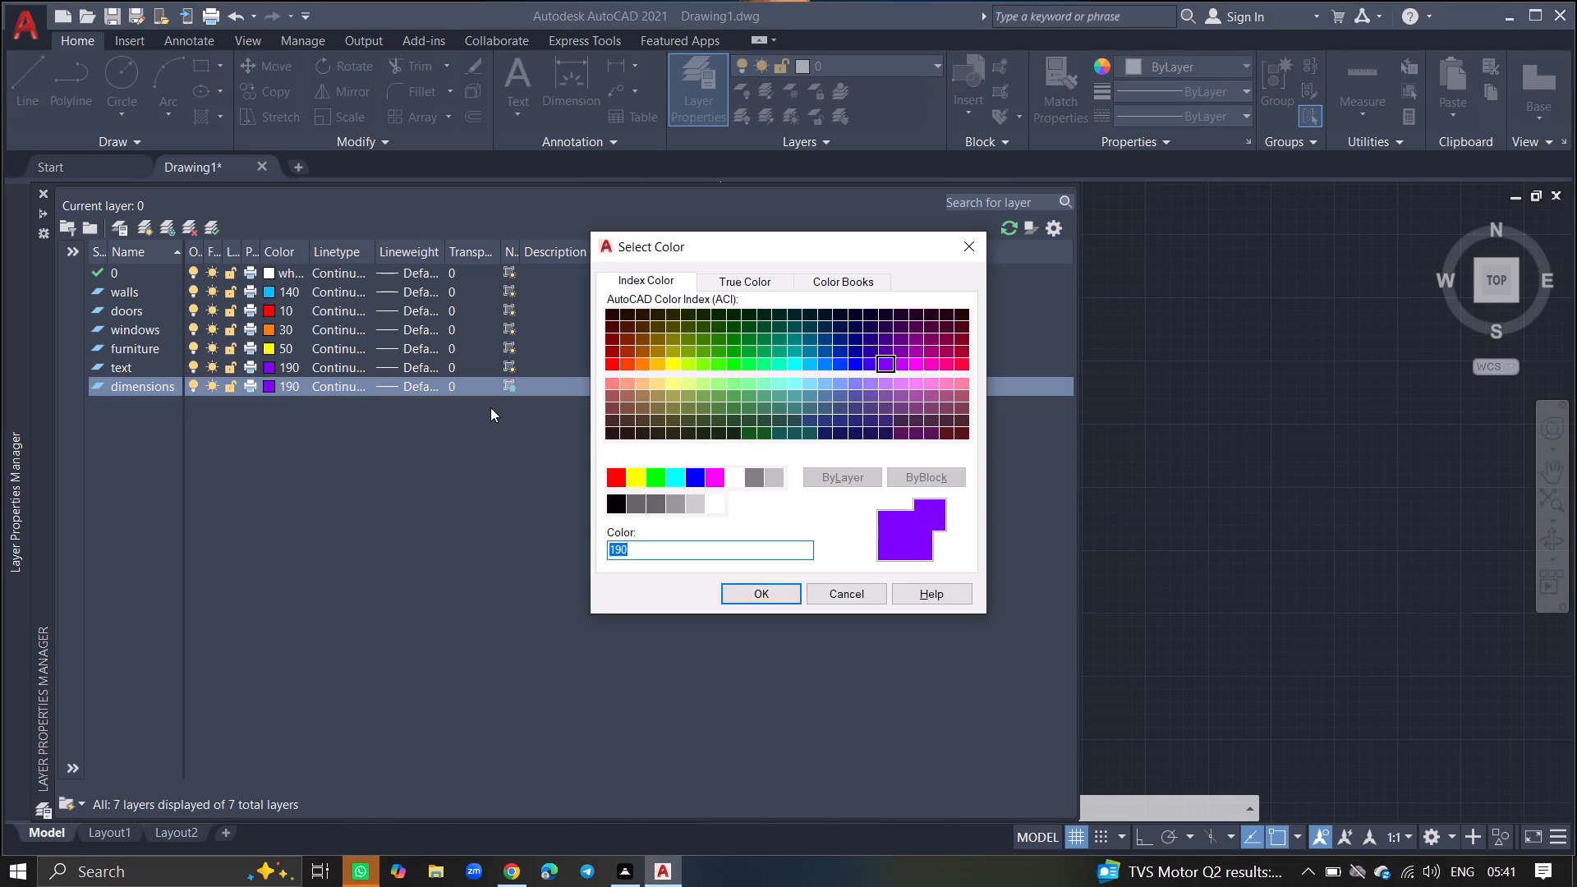
pyautogui.click(725, 365)
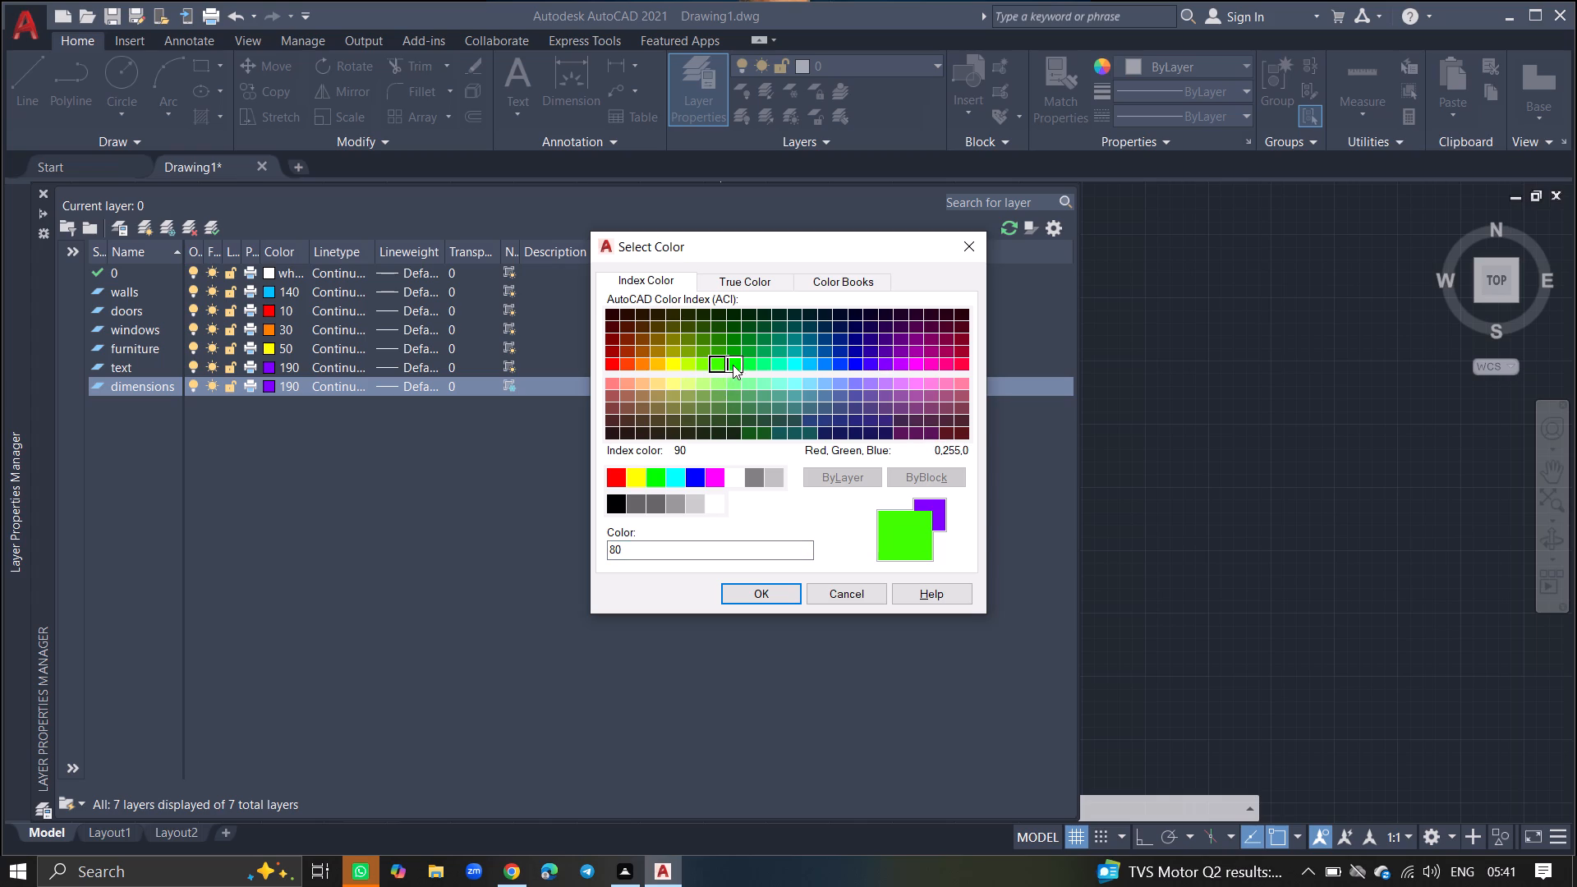
pyautogui.click(733, 365)
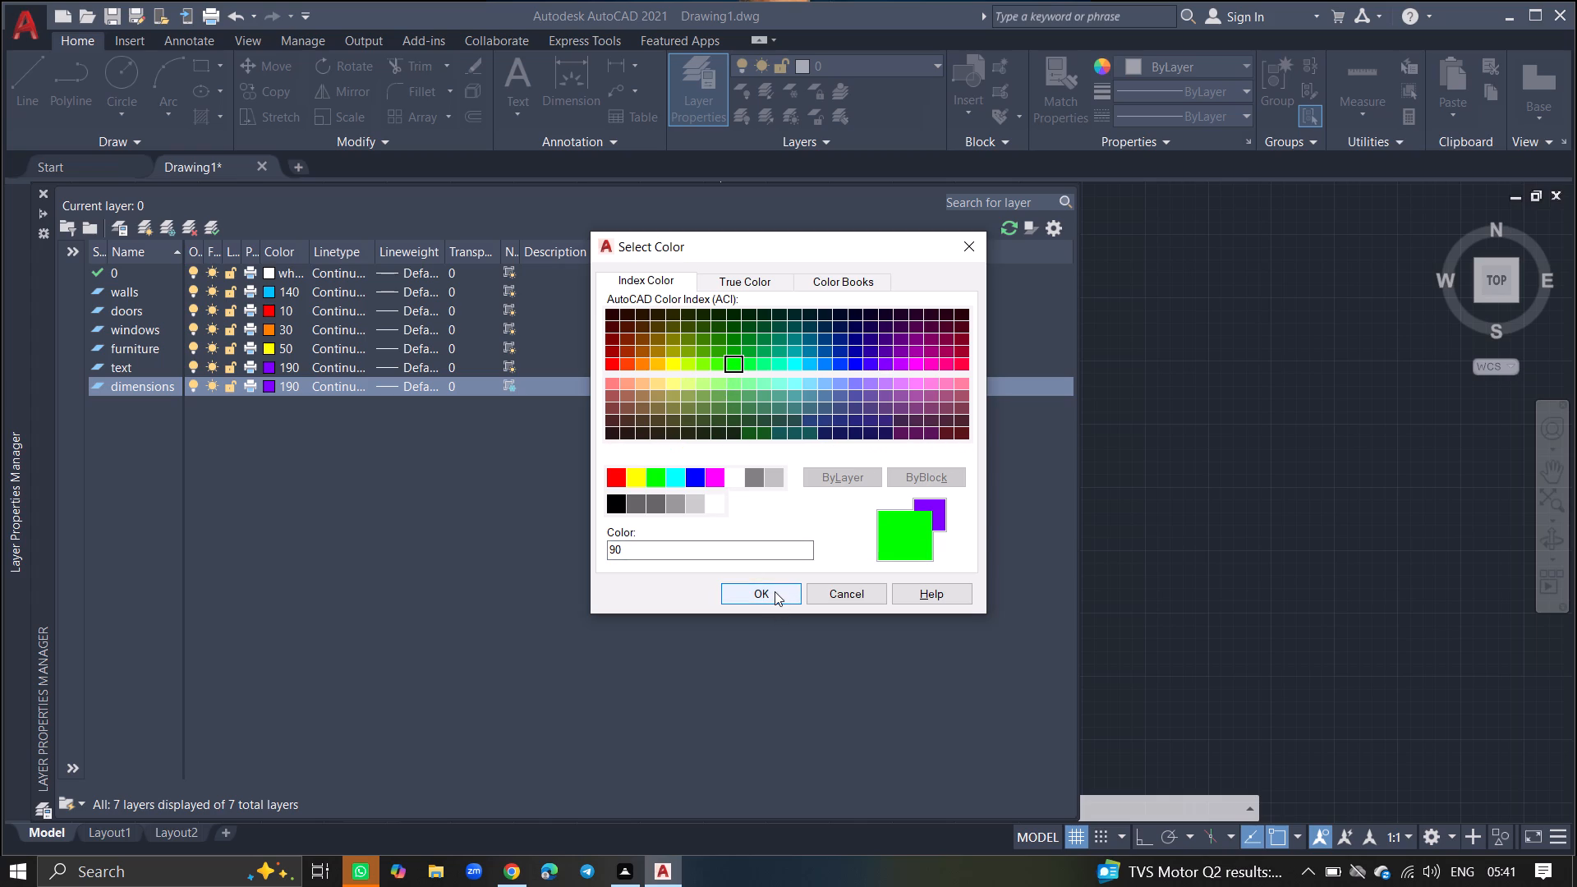
pyautogui.click(774, 591)
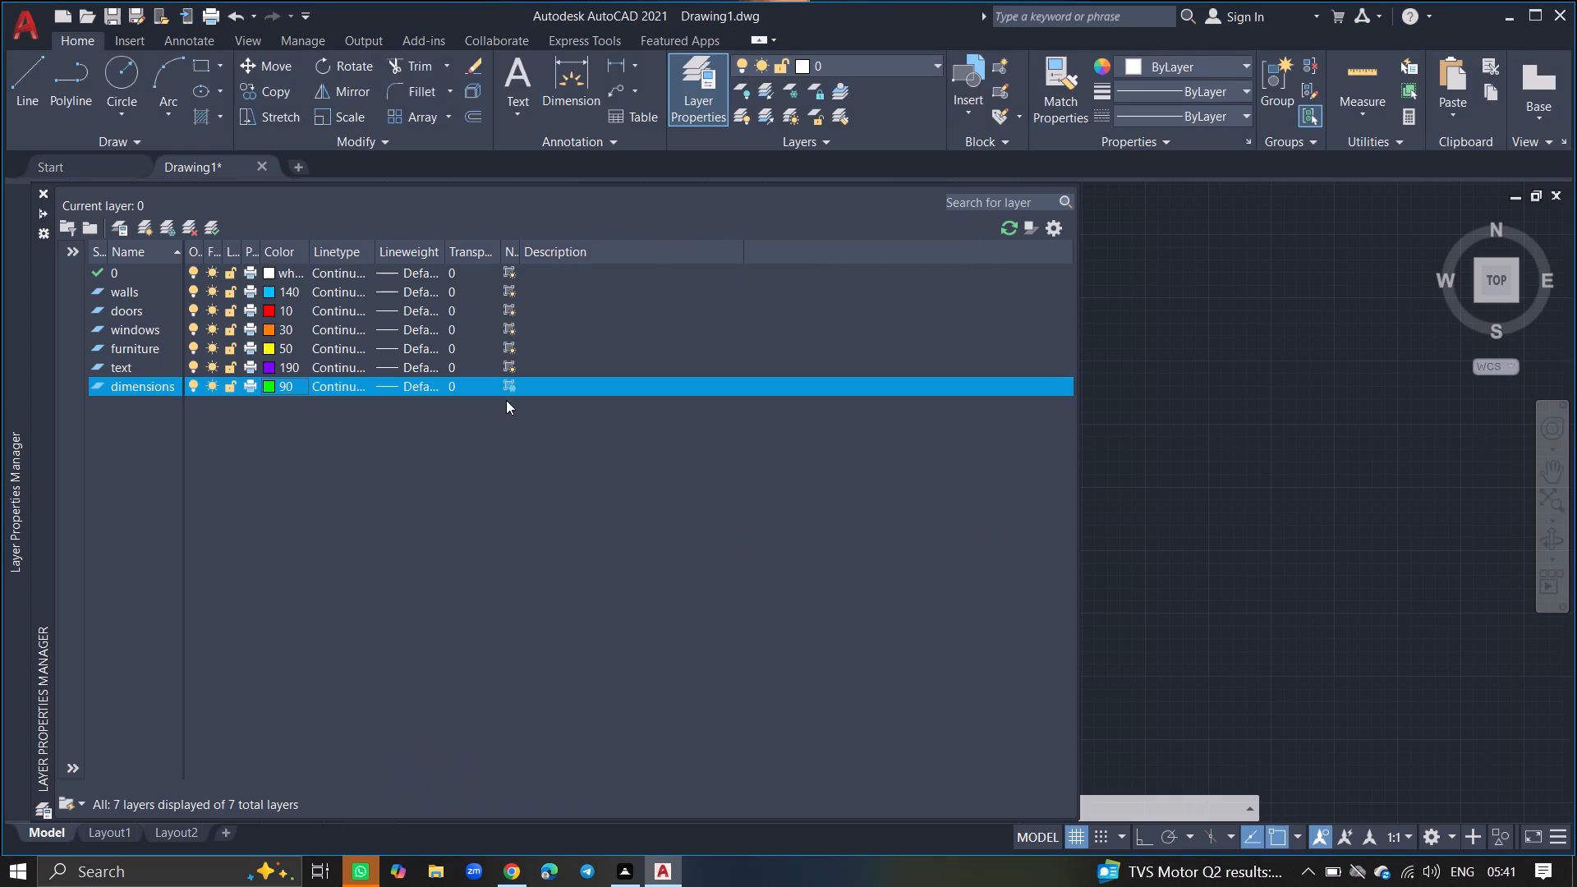
# Toggle the new-viewport freeze setting of the dimensions layer.
pyautogui.click(508, 386)
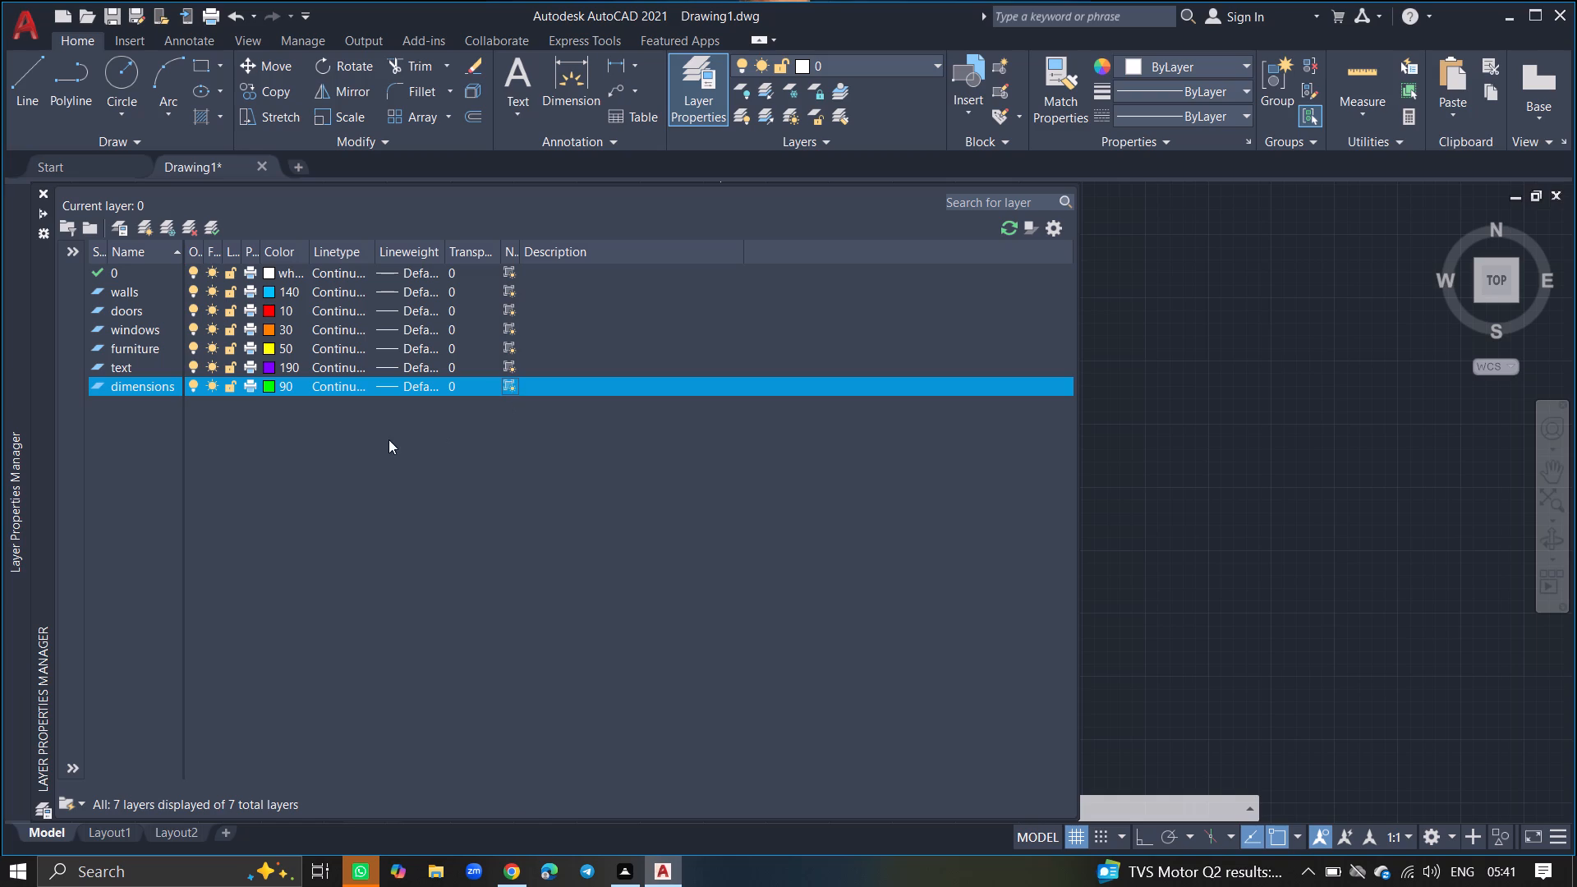
# Make the walls layer current and close the layer manager.
pyautogui.doubleClick(135, 288)
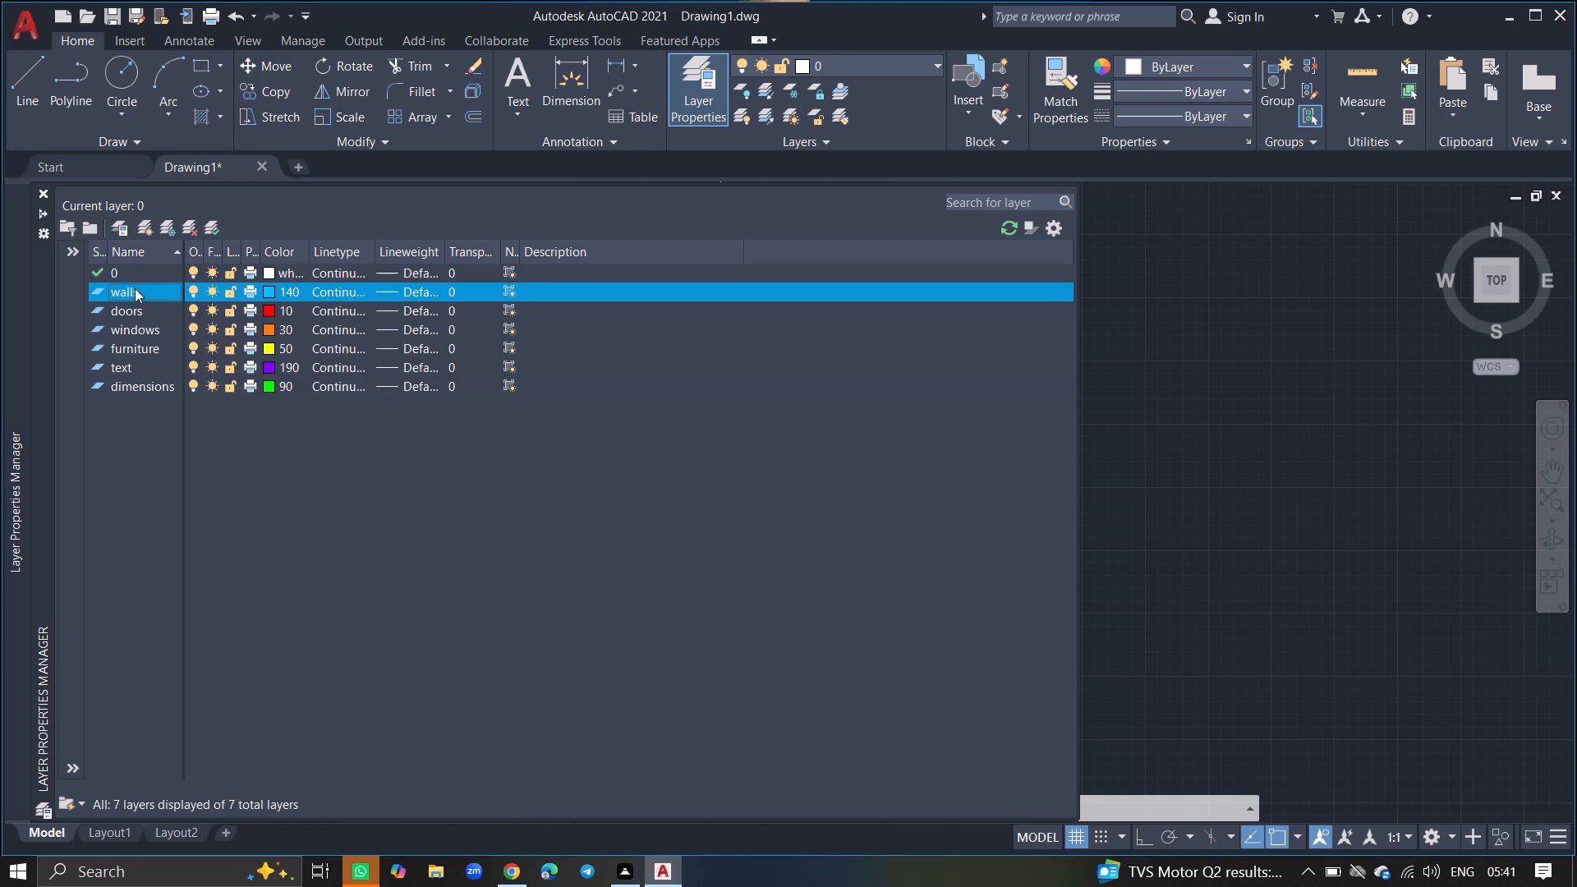
pyautogui.click(44, 194)
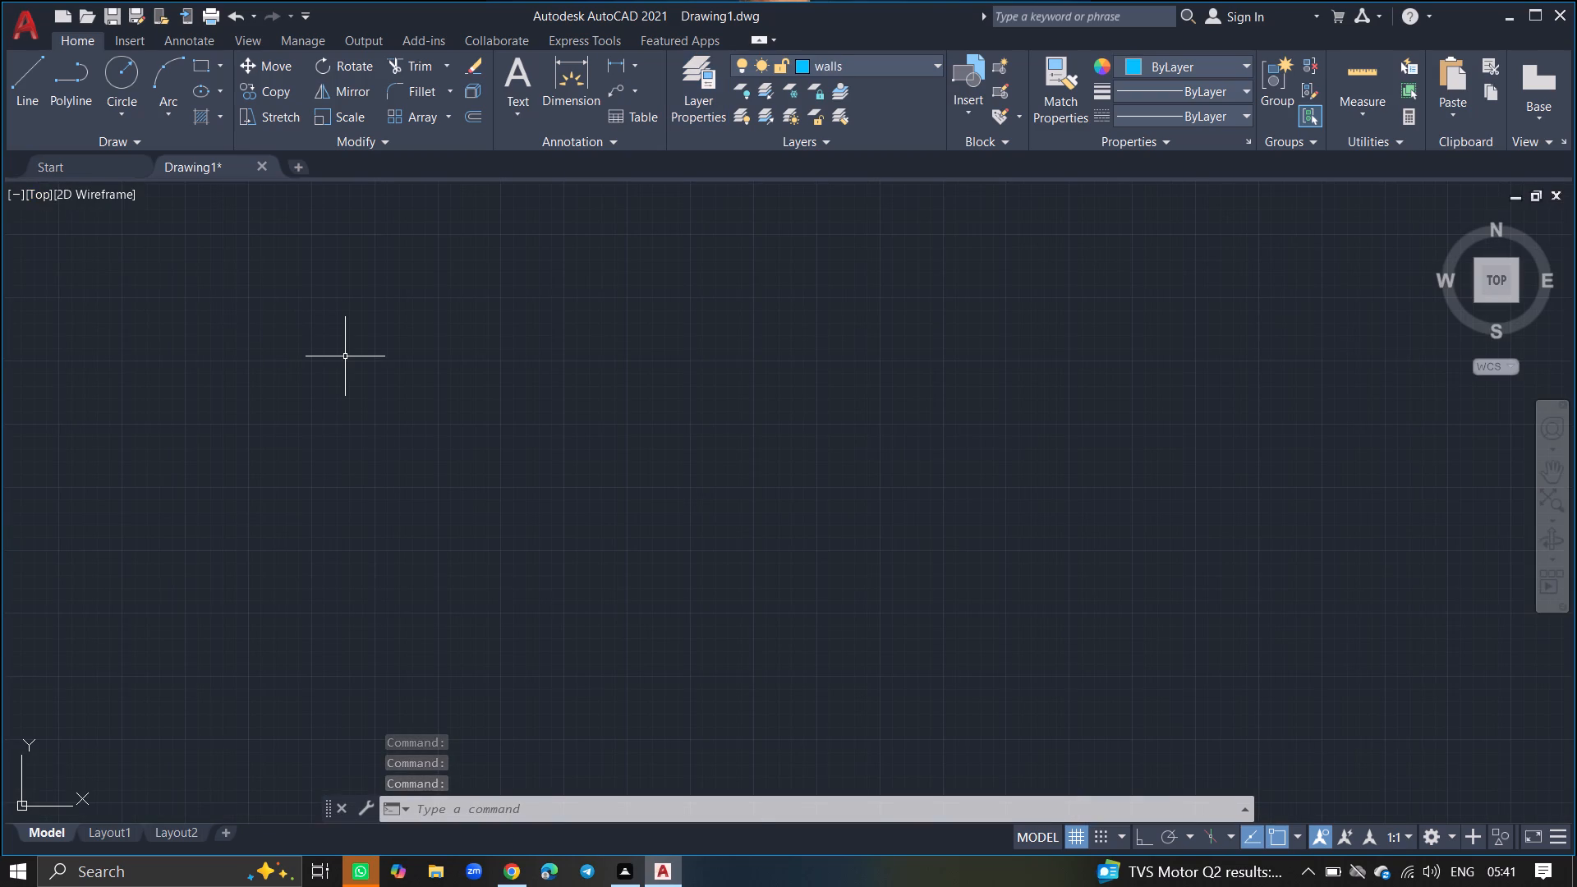
# Draw a vertical construction line (XLINE) on the walls layer at X about 234'.
pyautogui.write('xl')
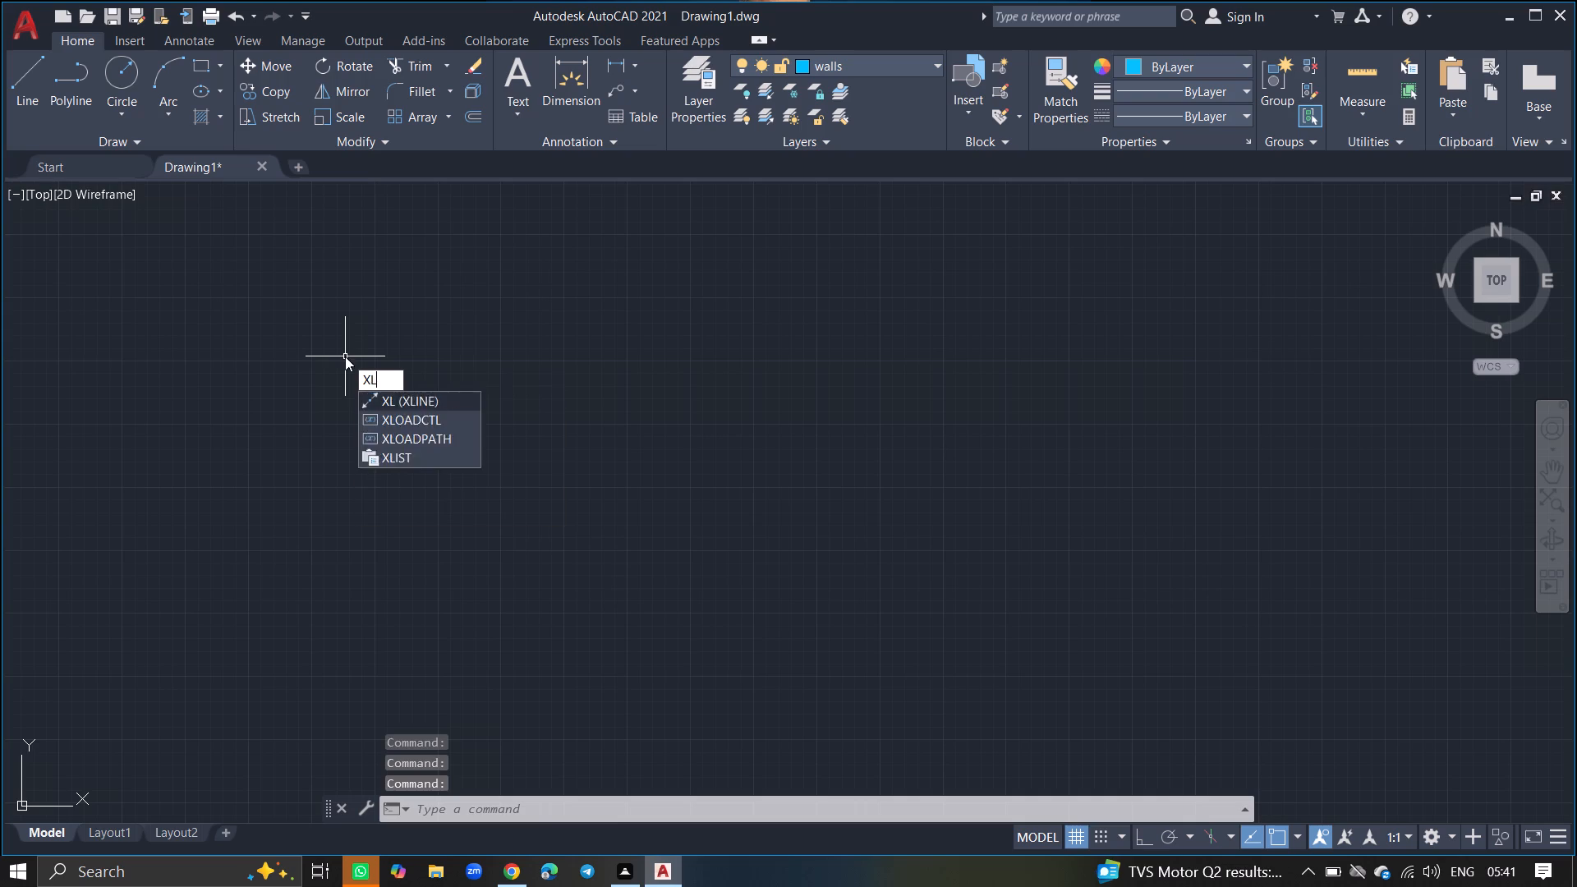
pyautogui.press('Return')
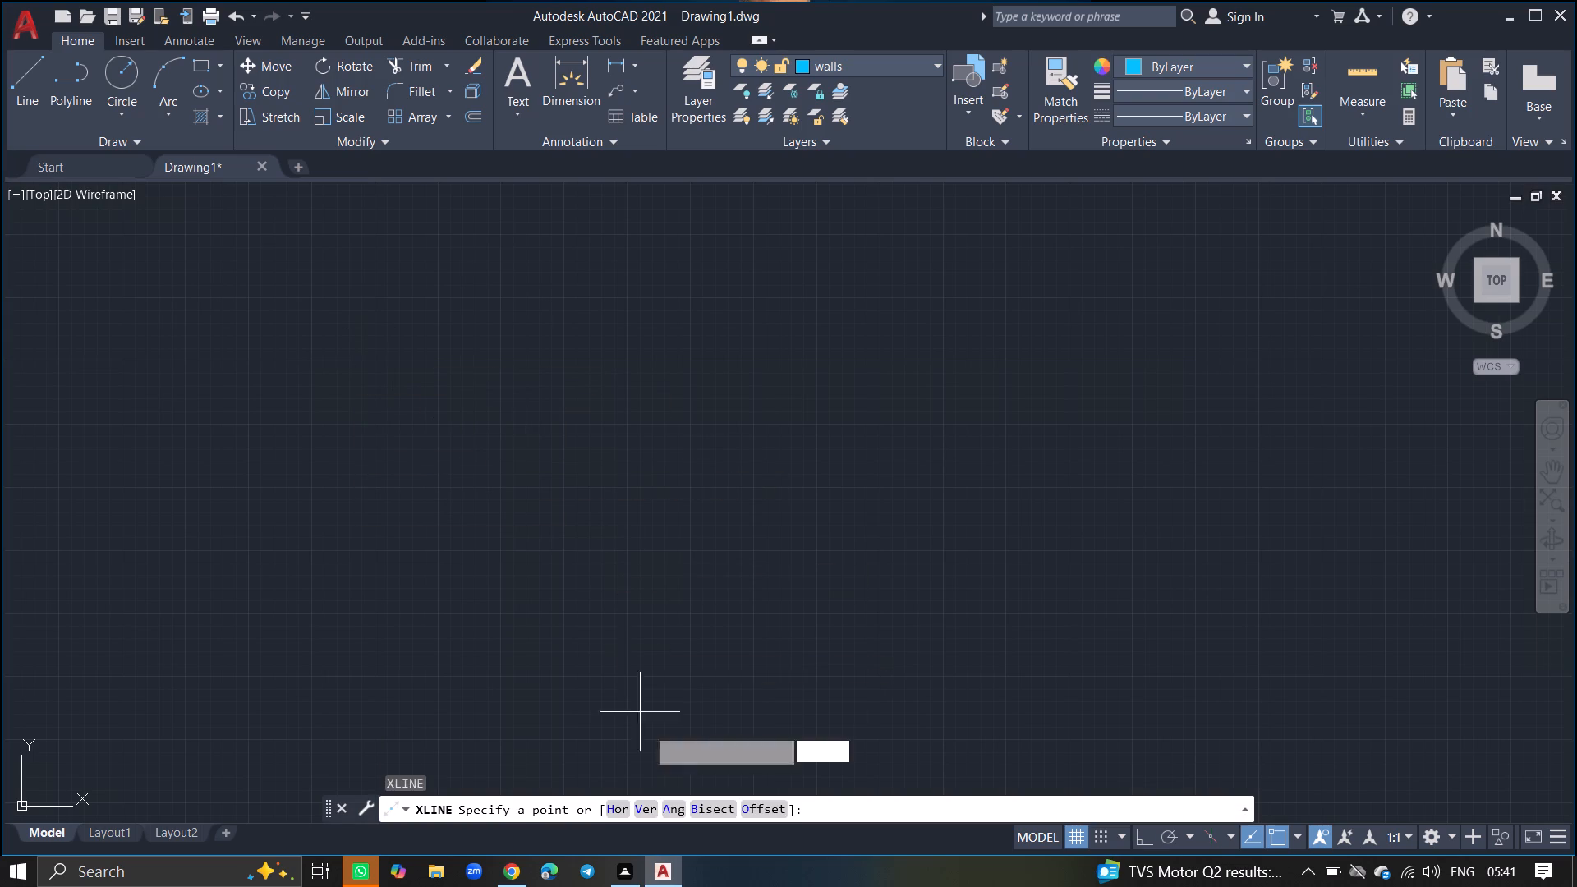
pyautogui.click(641, 809)
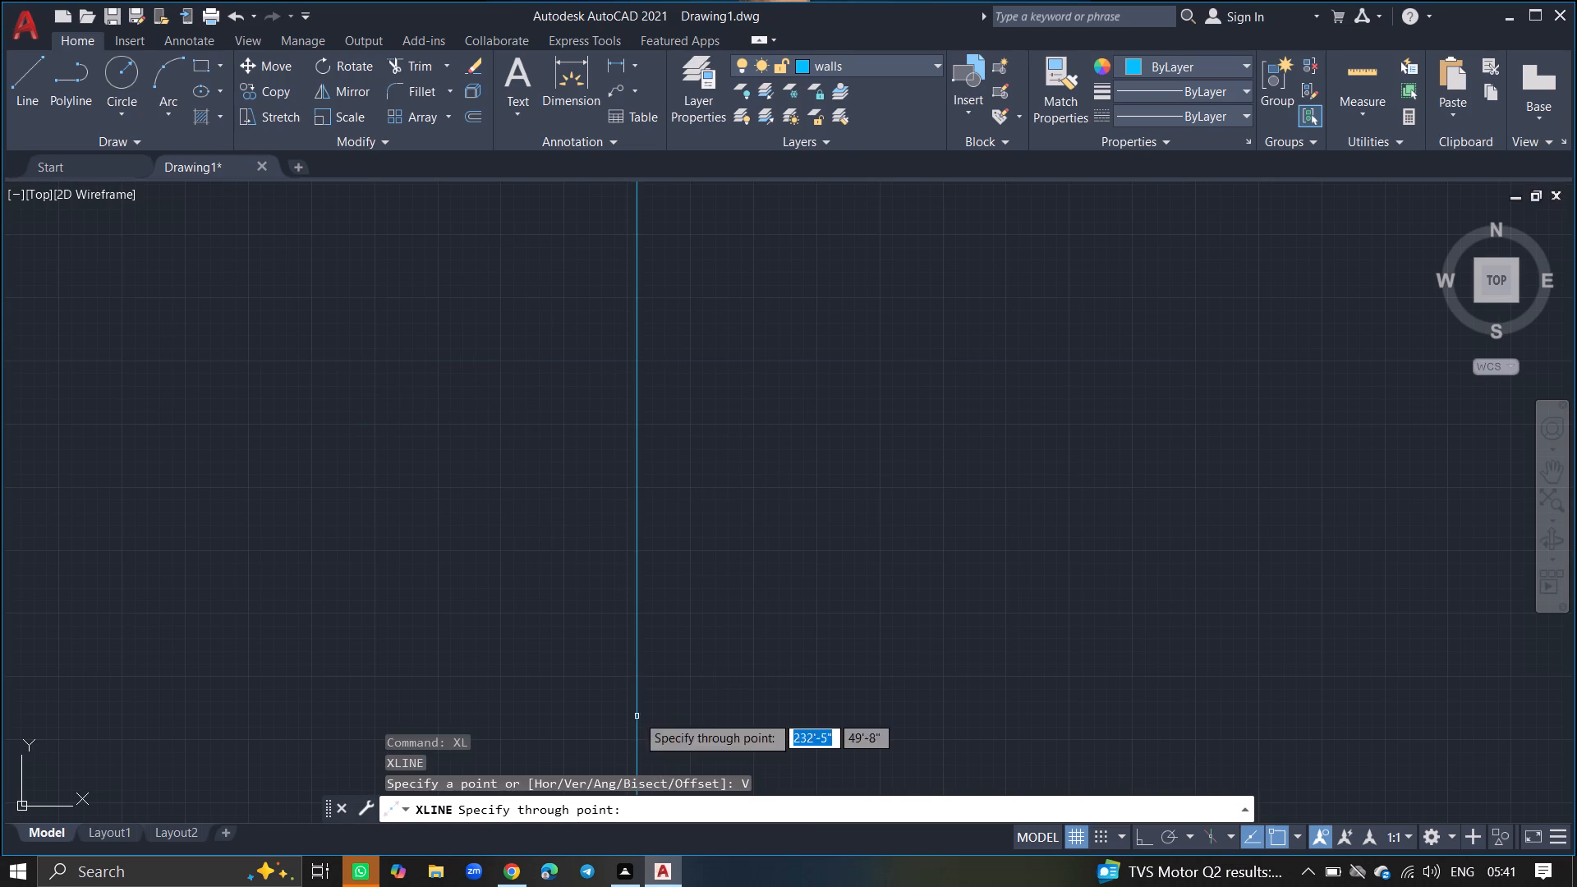
pyautogui.click(642, 652)
pyautogui.press('Return')
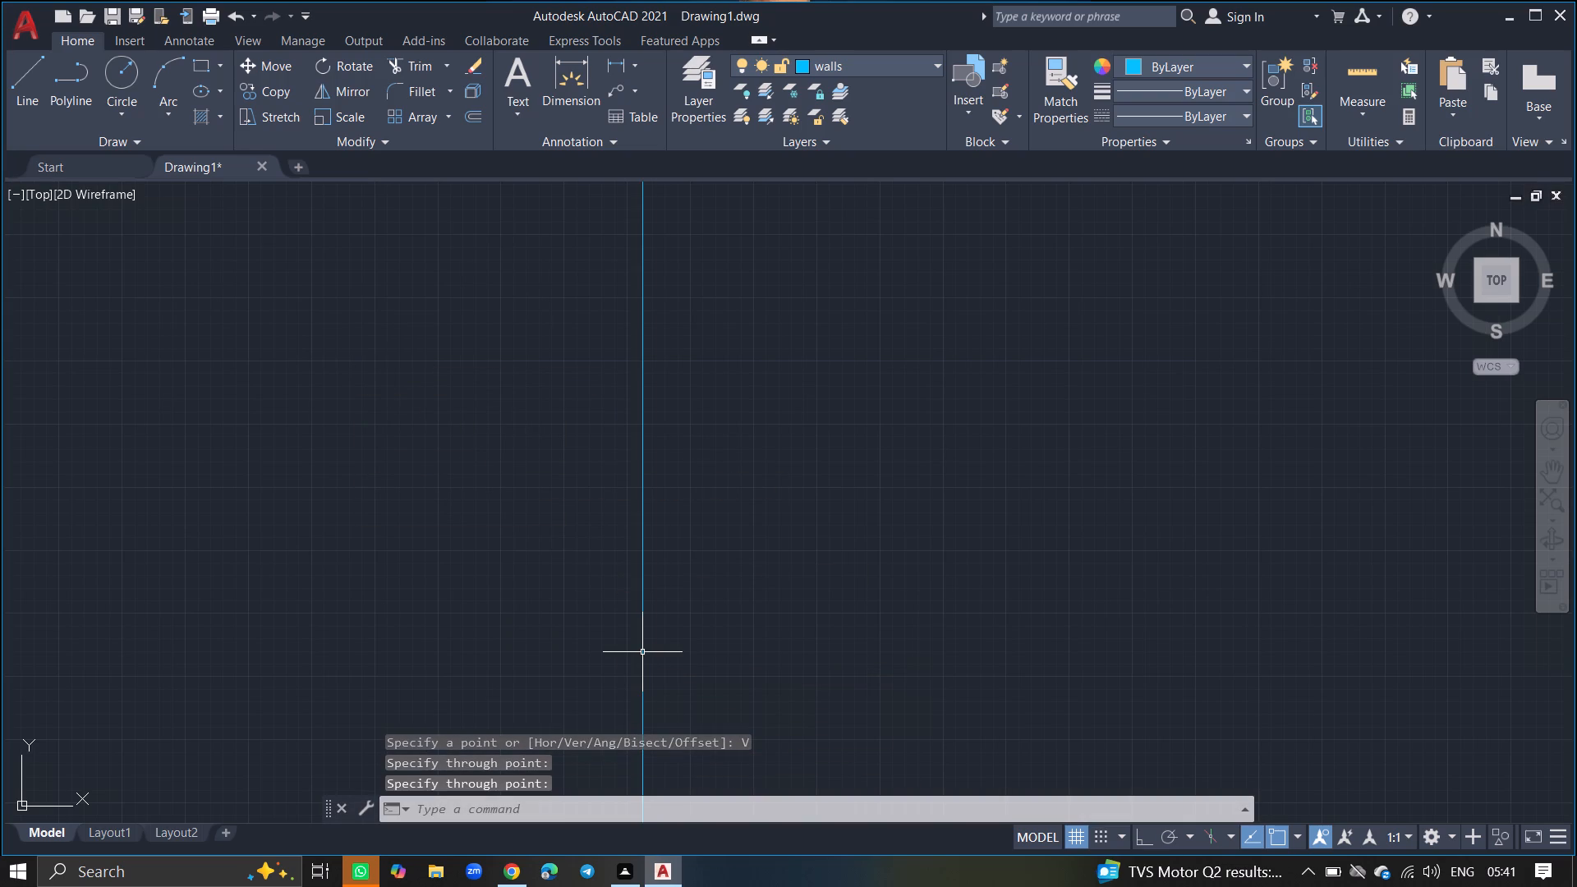
# Draw a horizontal construction line (XLINE) through a point on the vertical construction line, at Y about 124'.
pyautogui.write('xl')
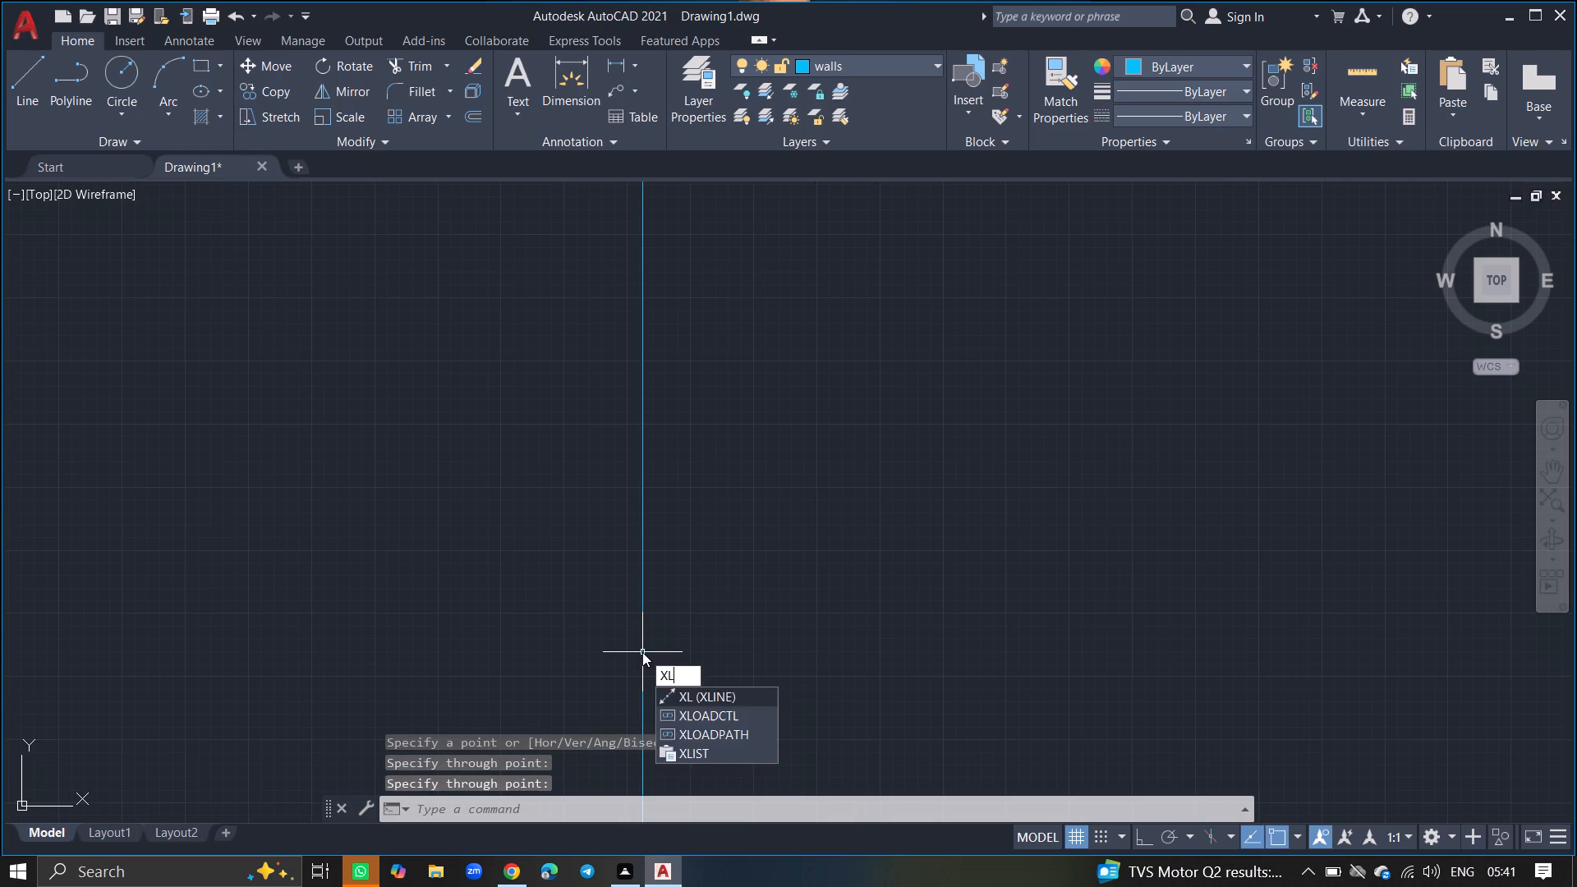
pyautogui.press('Return')
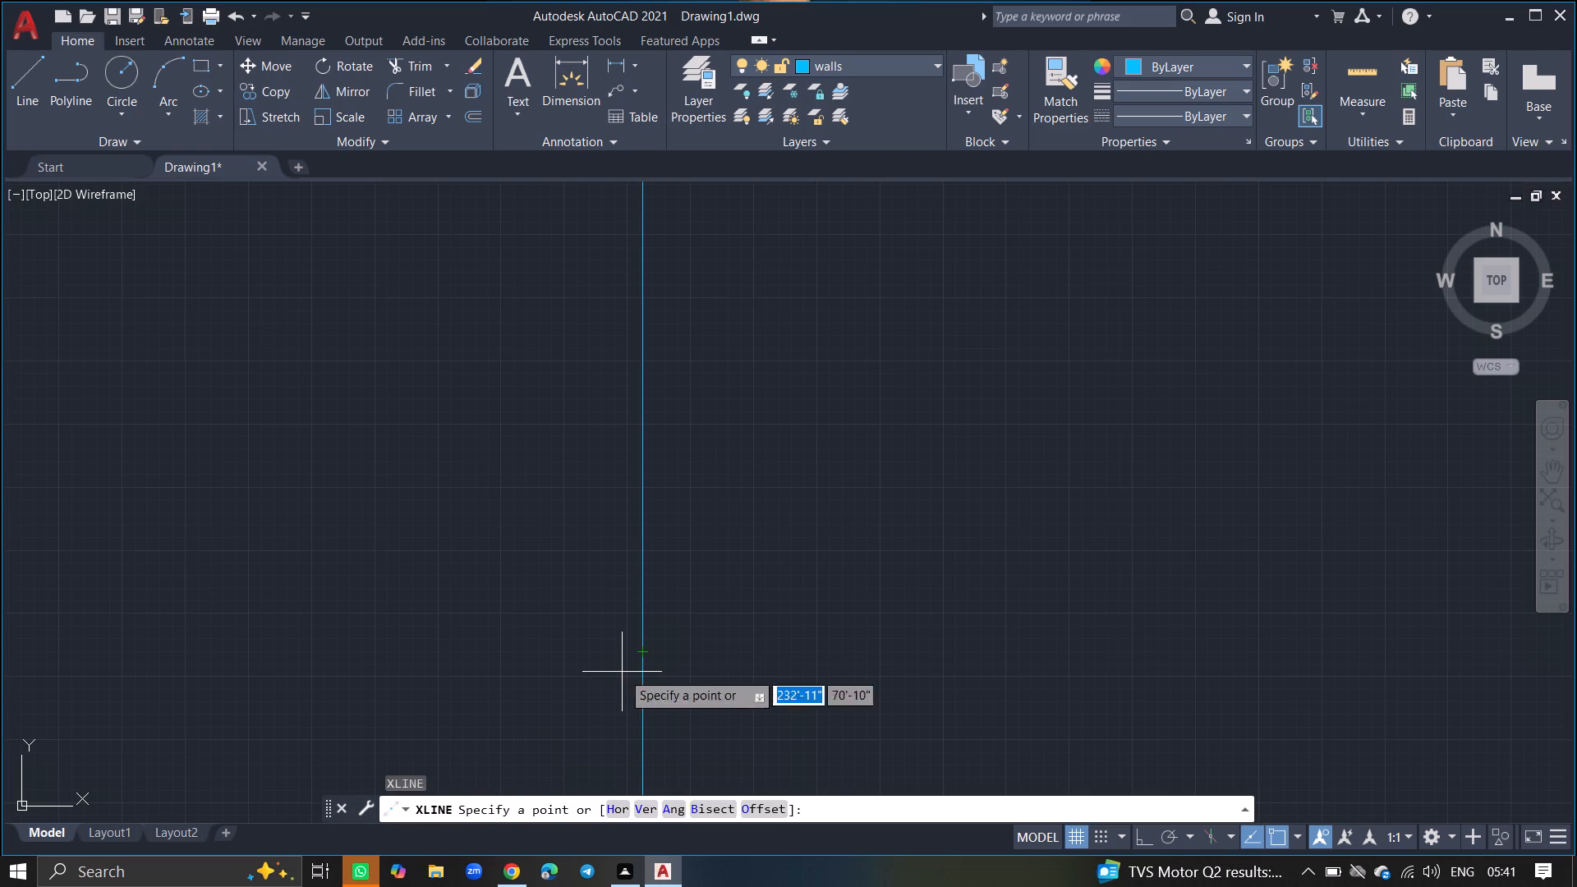
pyautogui.click(620, 807)
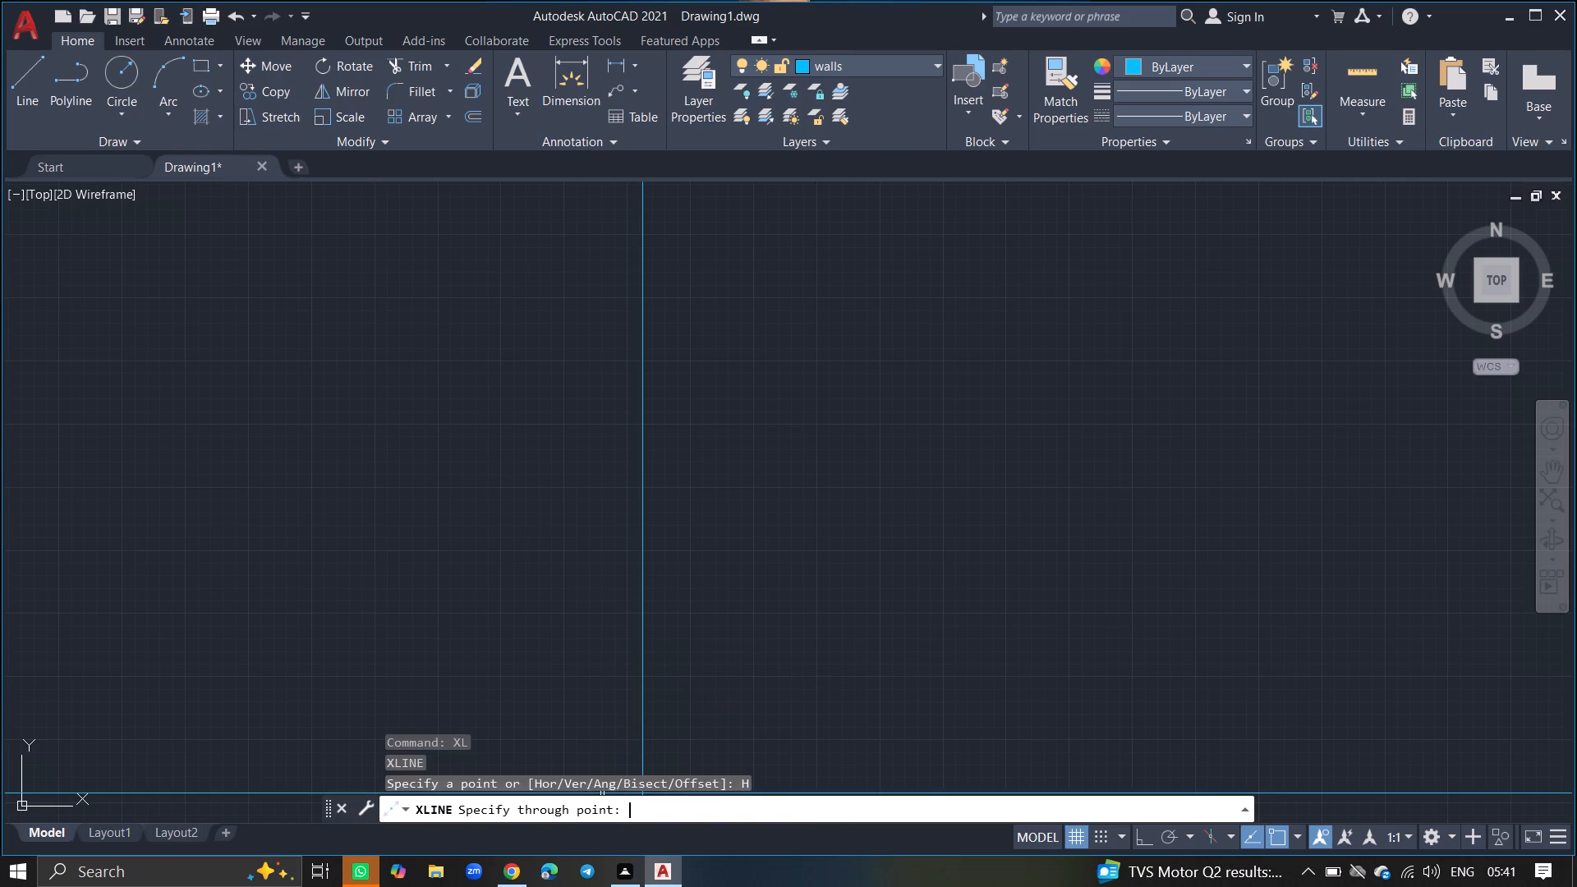
pyautogui.click(642, 490)
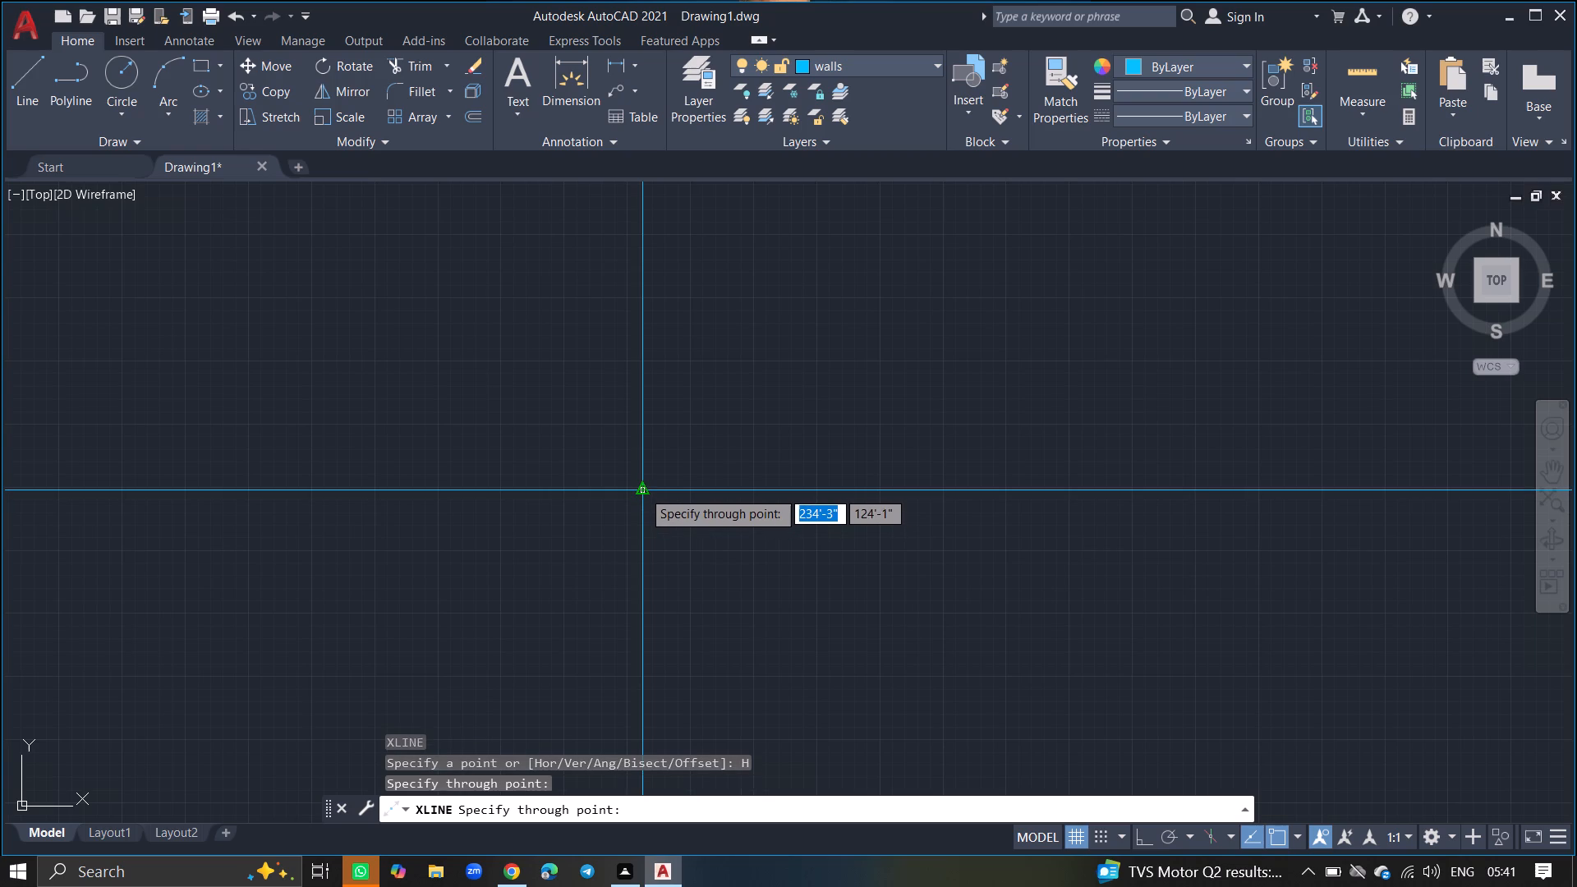
pyautogui.press('Return')
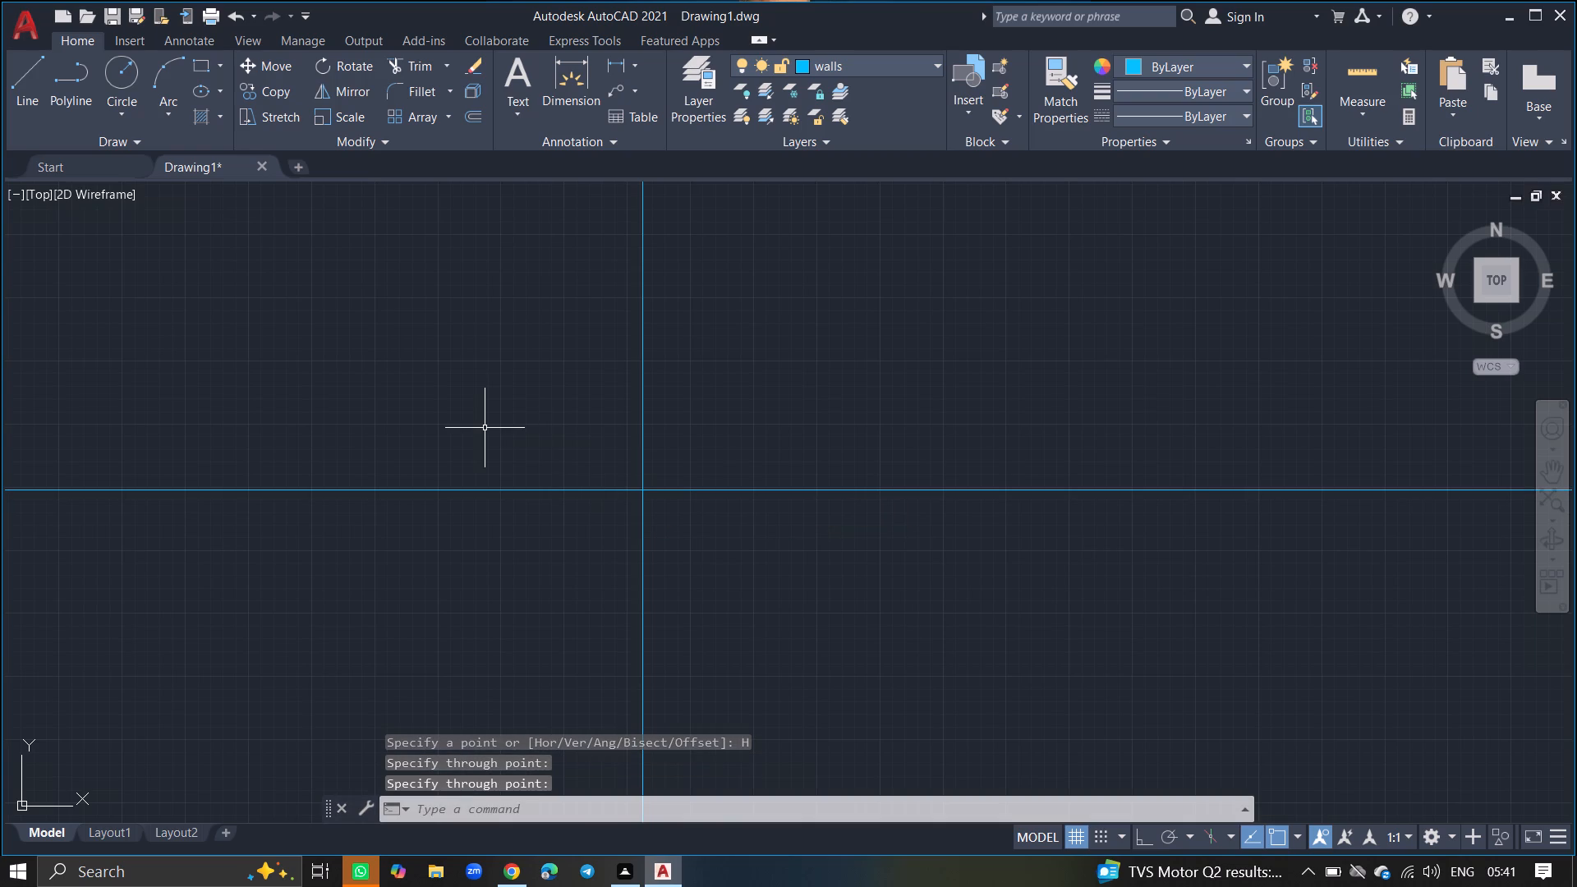
# Save the drawing in the Documents folder as "intenship house plan" in AutoCAD 2018 Drawing format.
pyautogui.hotkey('ctrl', 's')
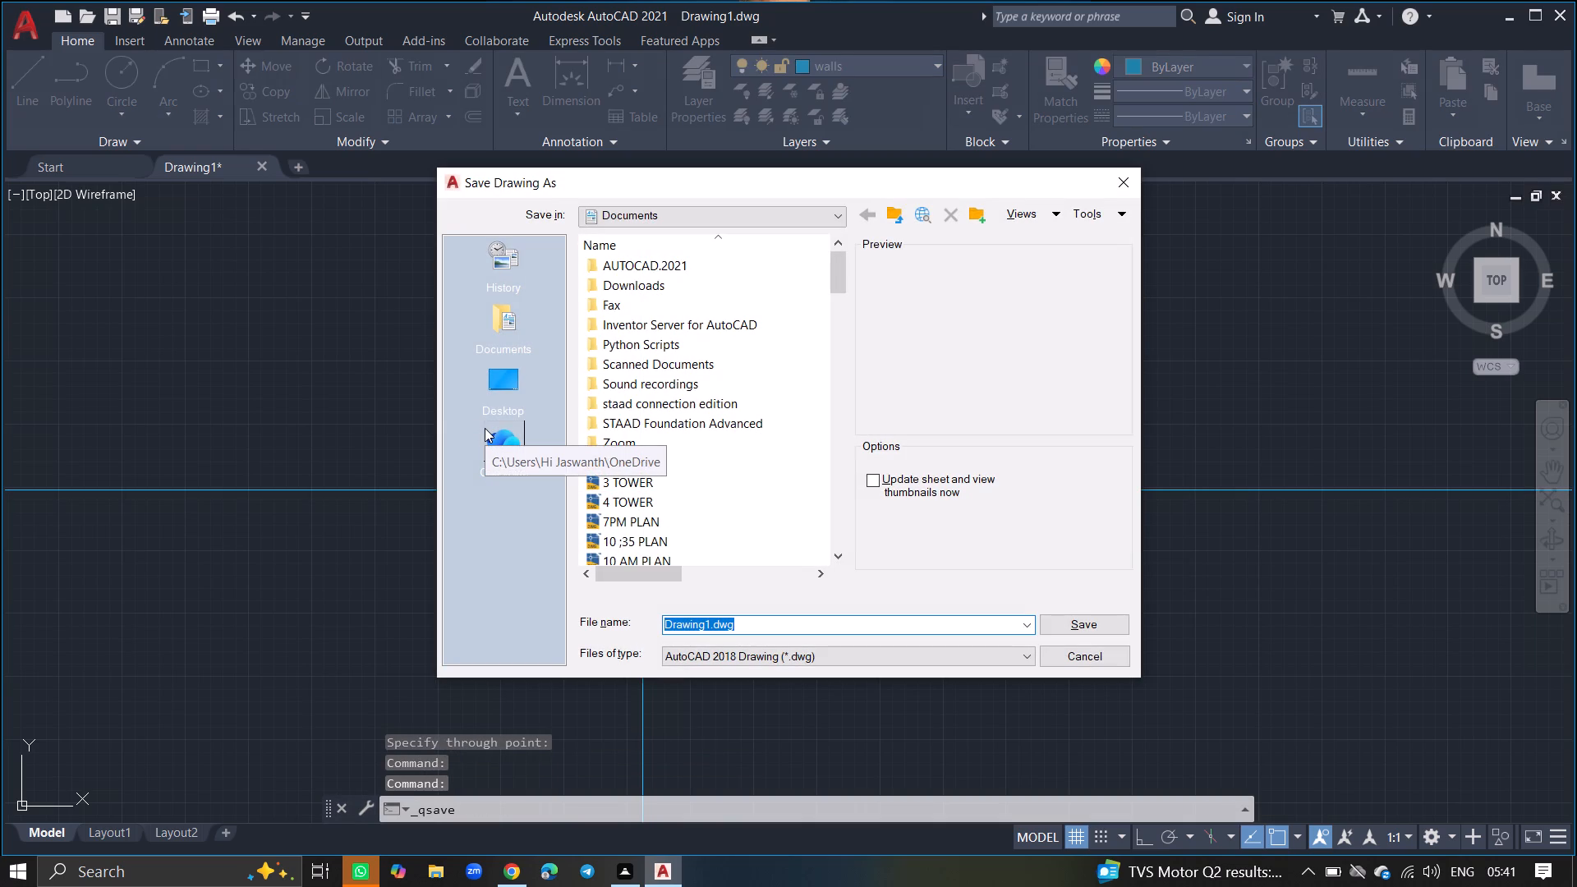
pyautogui.click(752, 624)
pyautogui.press('BackSpace')
pyautogui.press('BackSpace')
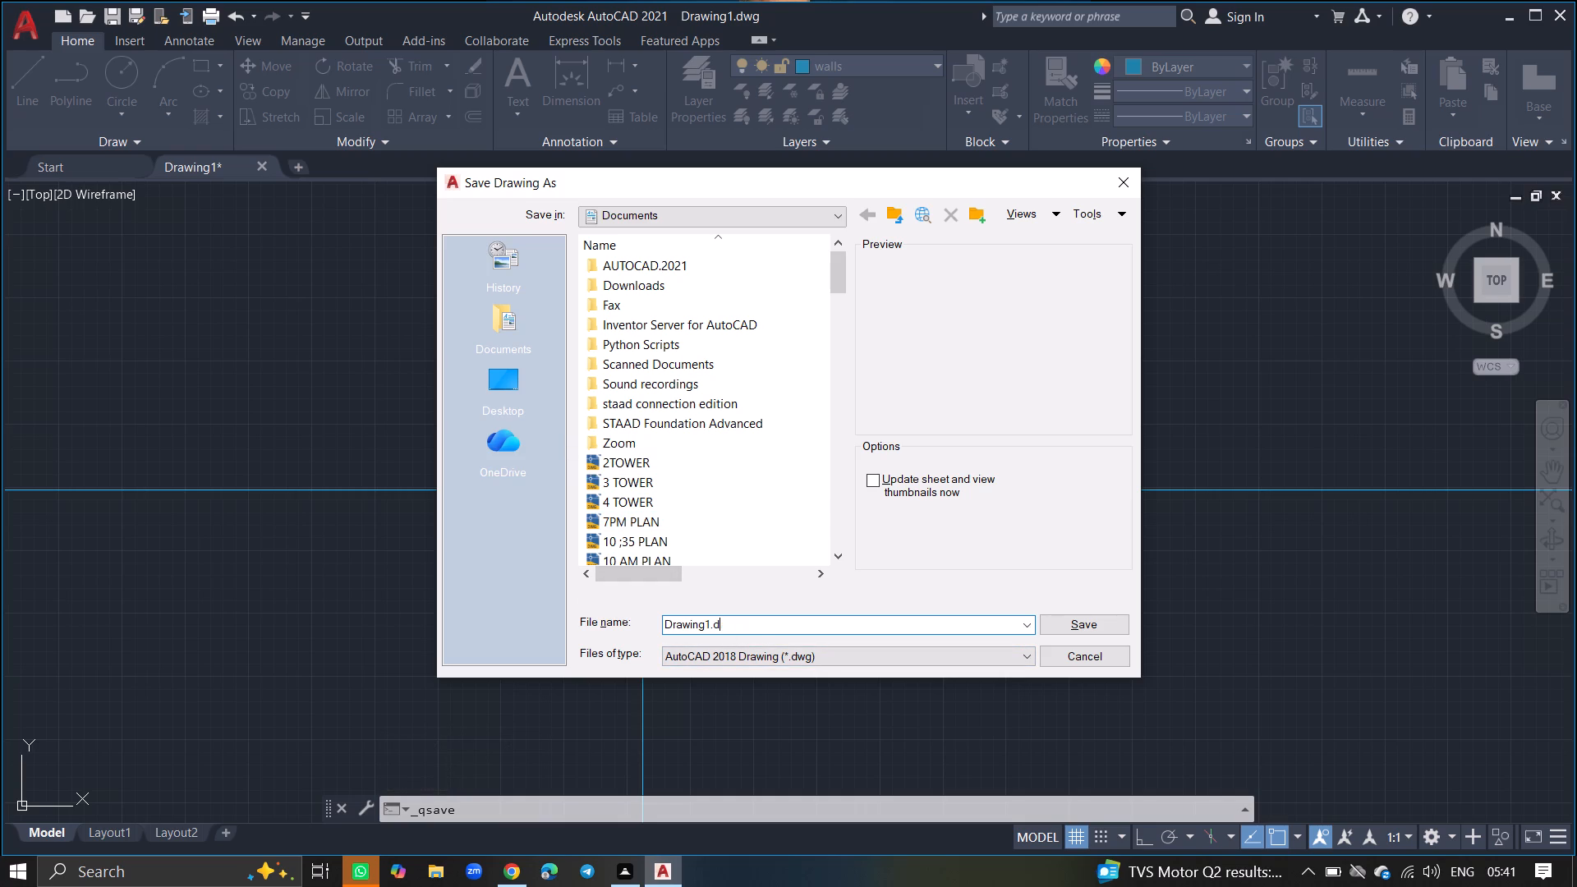
pyautogui.press('BackSpace')
pyautogui.press('BackSpace')
pyautogui.press('BackSpace')
pyautogui.press('BackSpace')
pyautogui.press('BackSpace')
pyautogui.press('BackSpace')
pyautogui.press('BackSpace')
pyautogui.press('BackSpace')
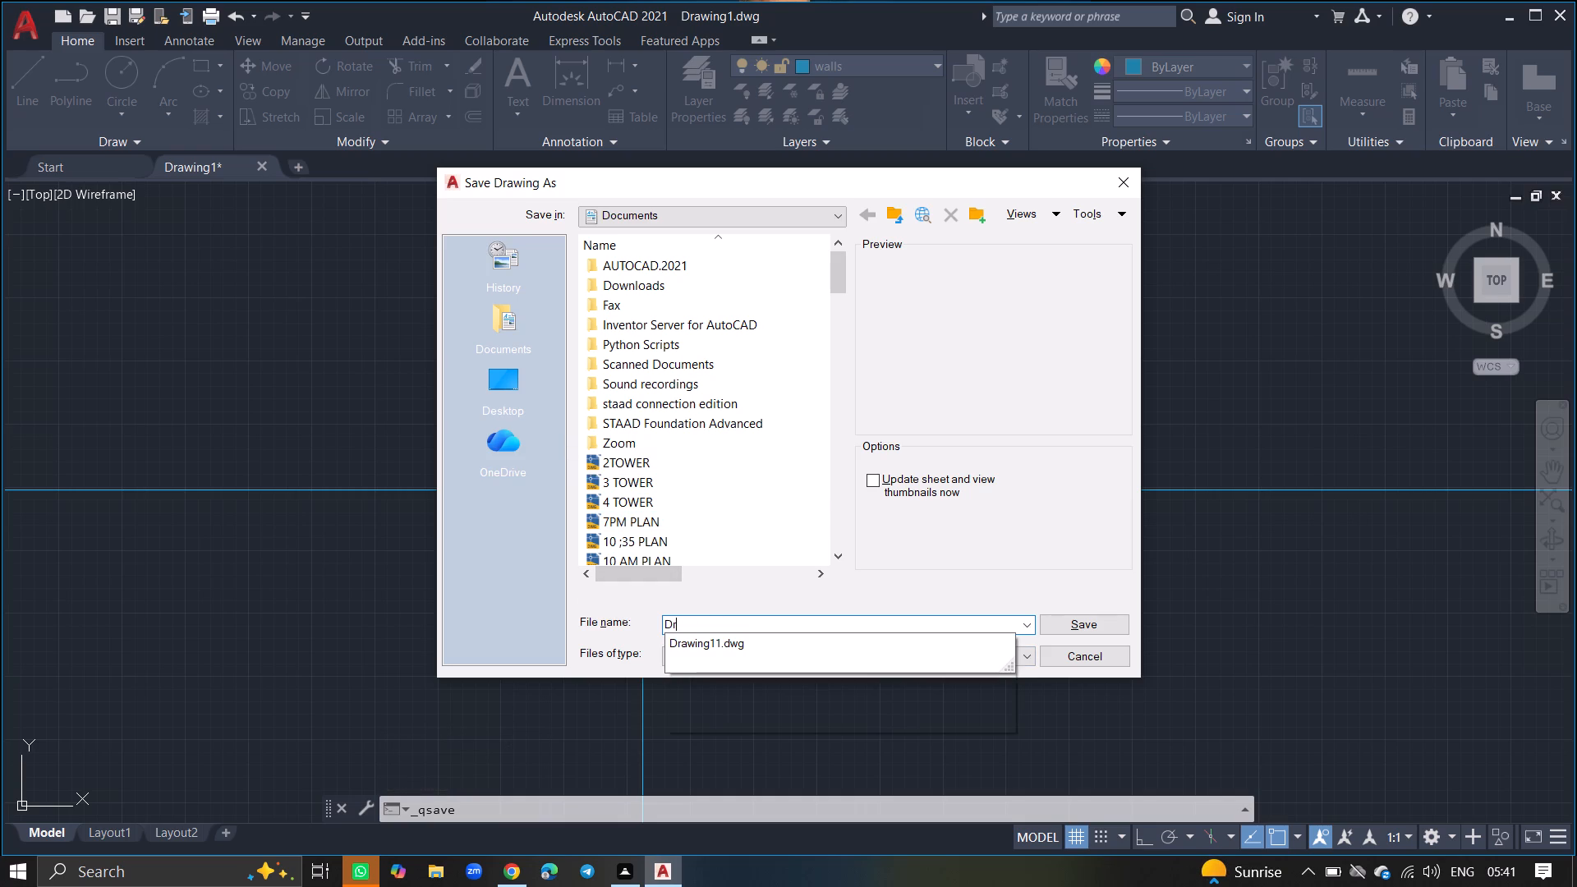
pyautogui.press('BackSpace')
pyautogui.press('BackSpace')
pyautogui.press('BackSpace')
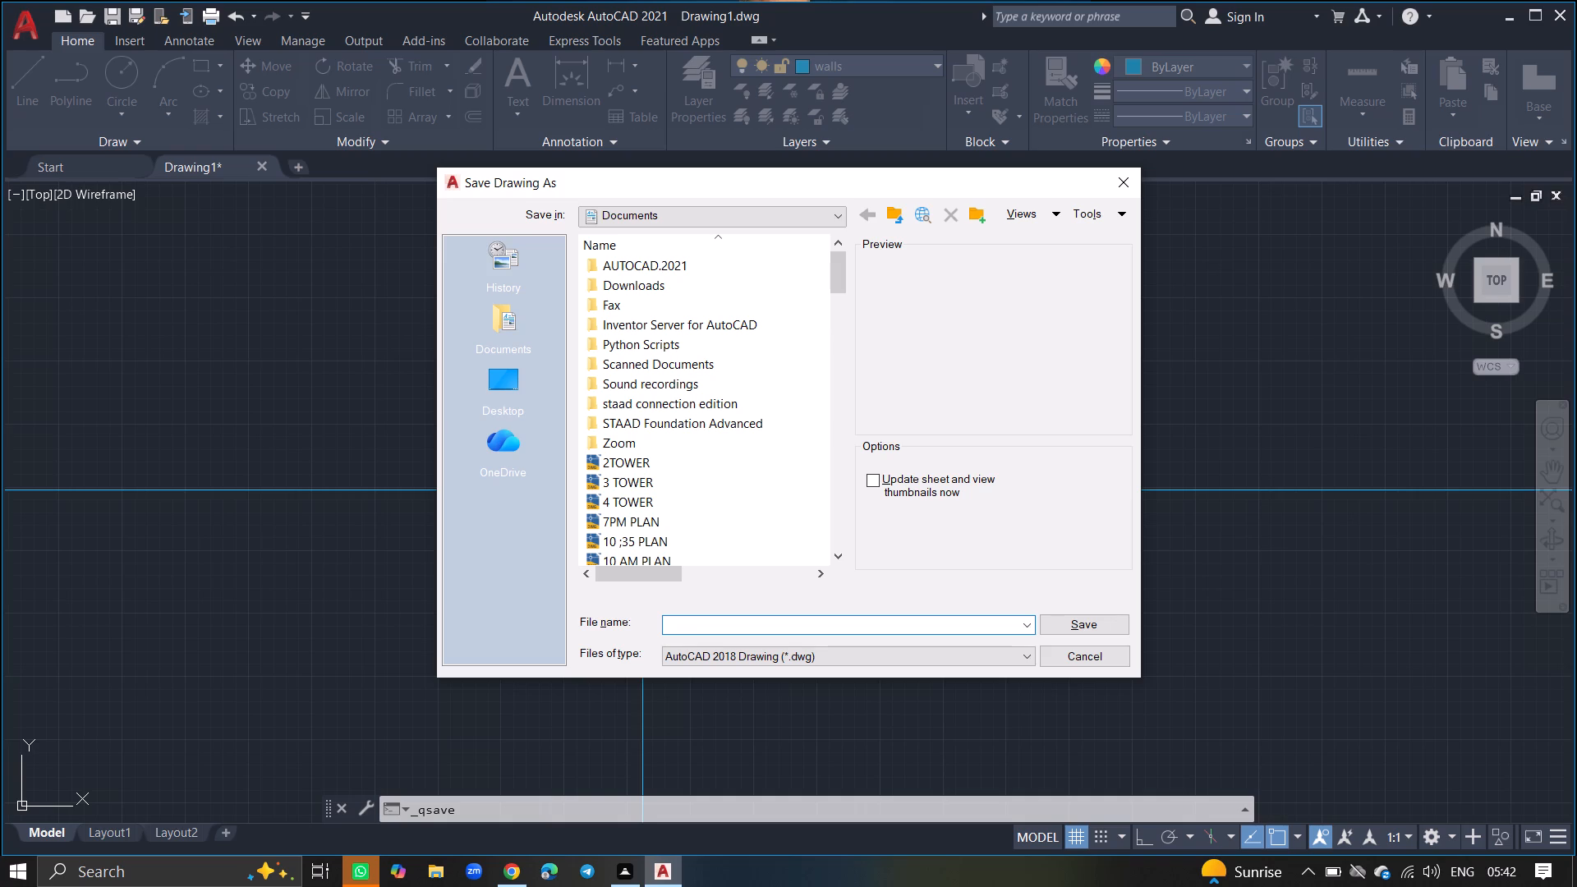
pyautogui.write('inte')
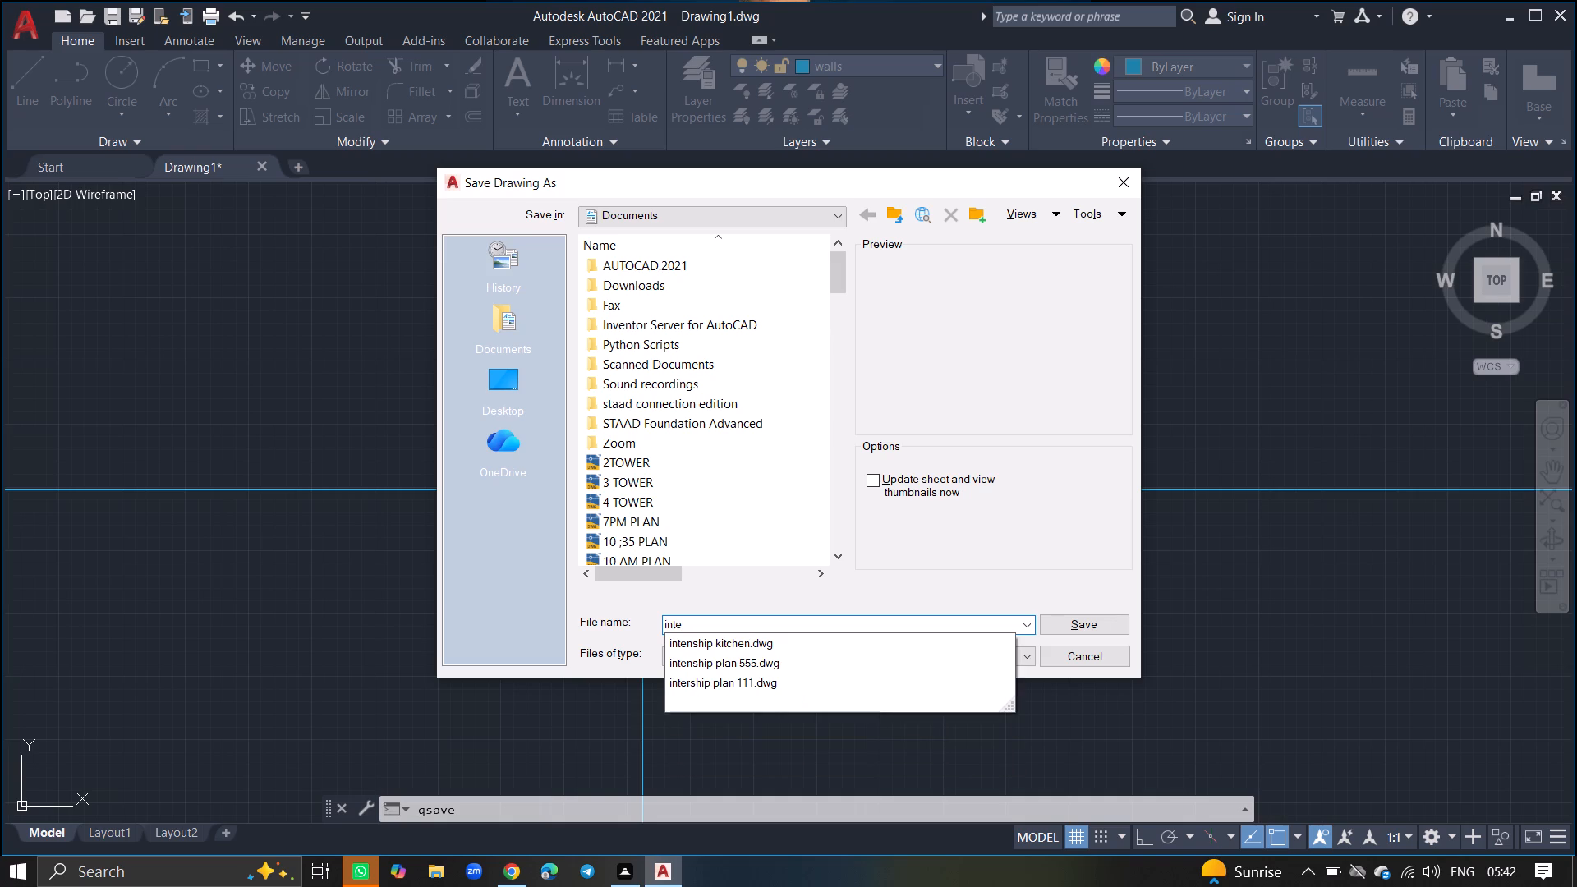
pyautogui.press('n')
pyautogui.write('ship')
pyautogui.press('space')
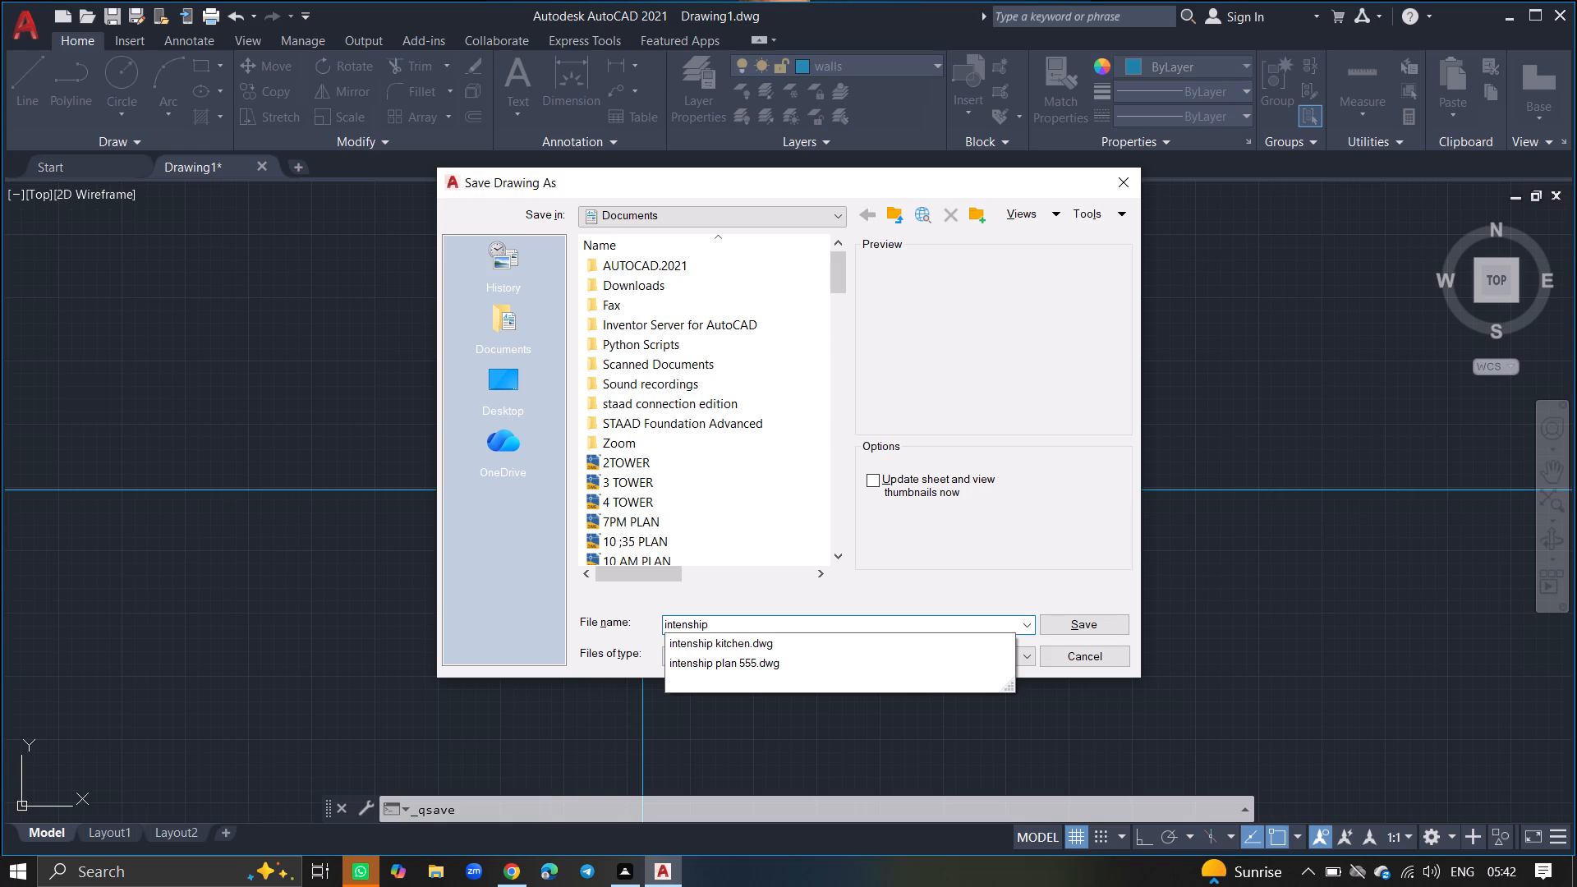
pyautogui.write('hou')
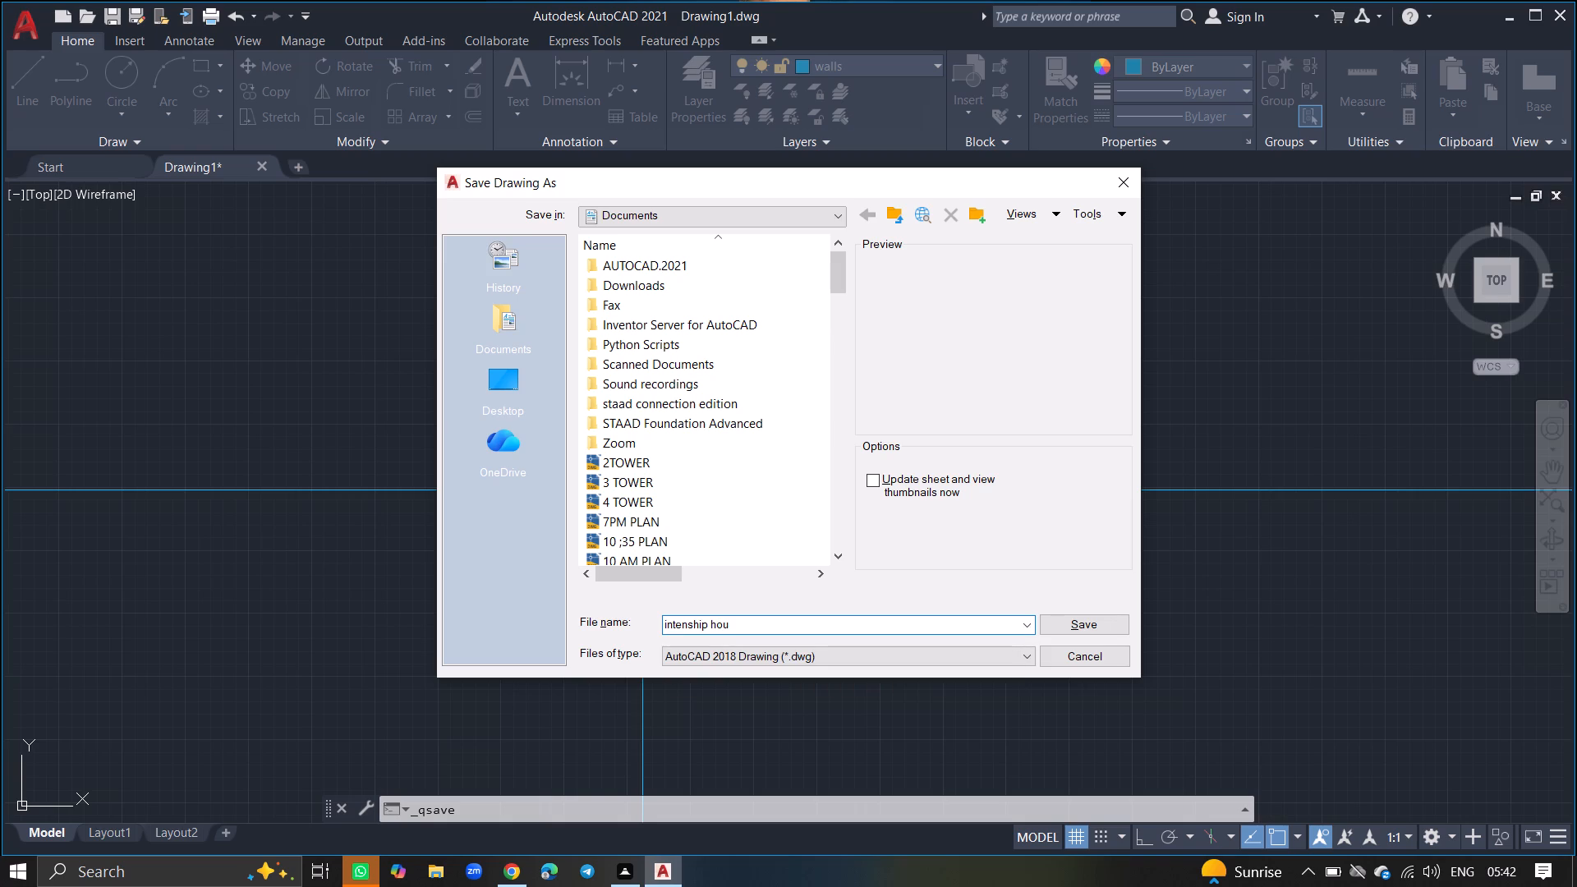
pyautogui.press('BackSpace')
pyautogui.press('BackSpace')
pyautogui.write('ome')
pyautogui.press('BackSpace')
pyautogui.press('BackSpace')
pyautogui.write('use')
pyautogui.press('space')
pyautogui.write('plan')
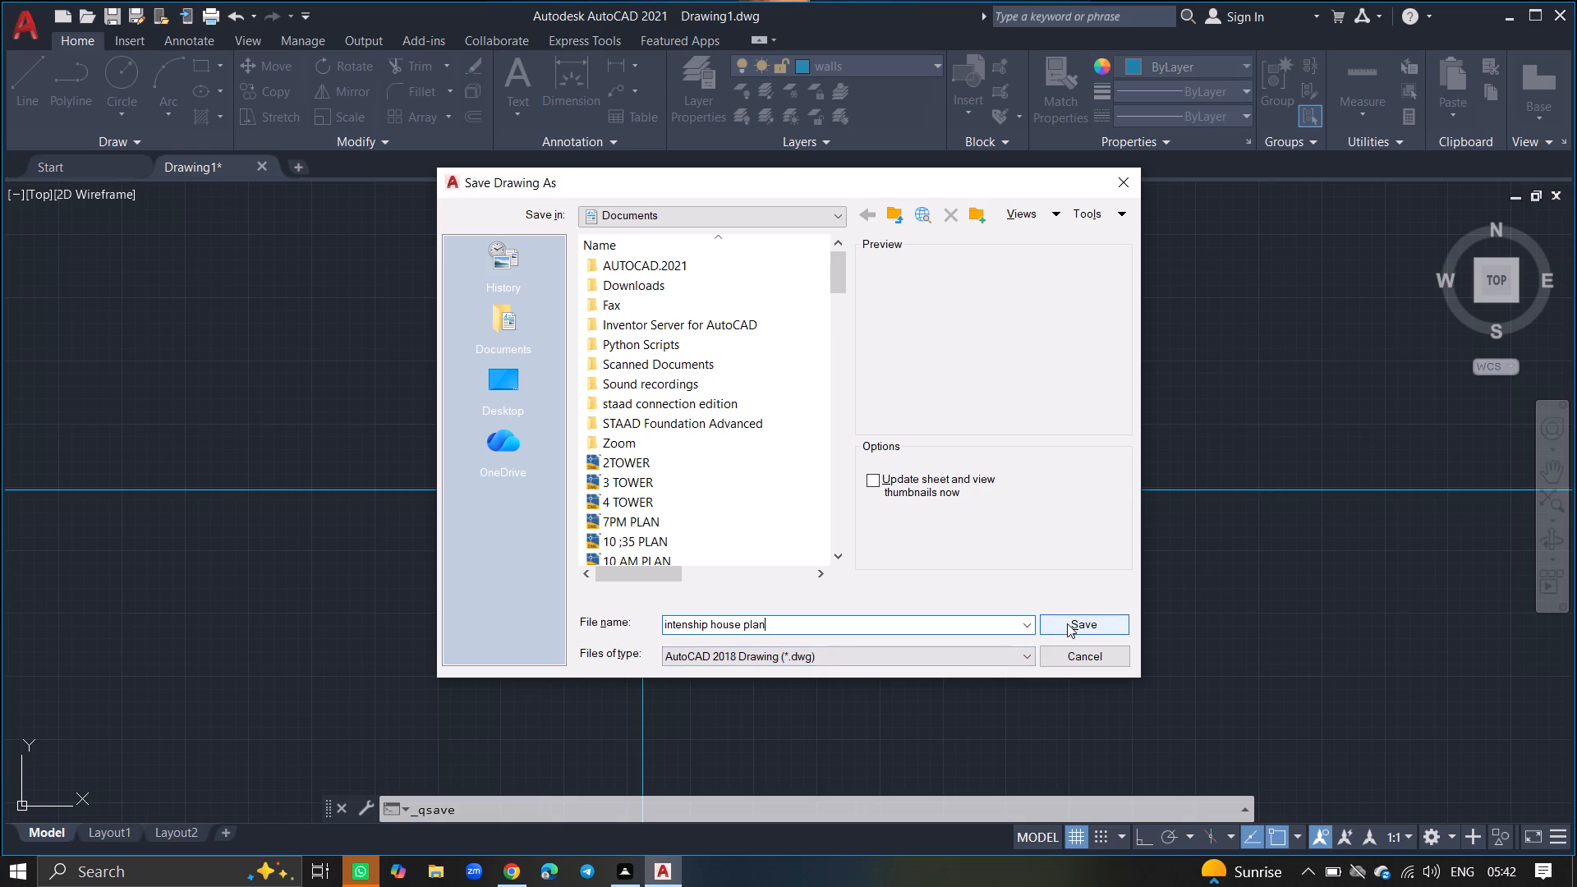
pyautogui.click(1067, 623)
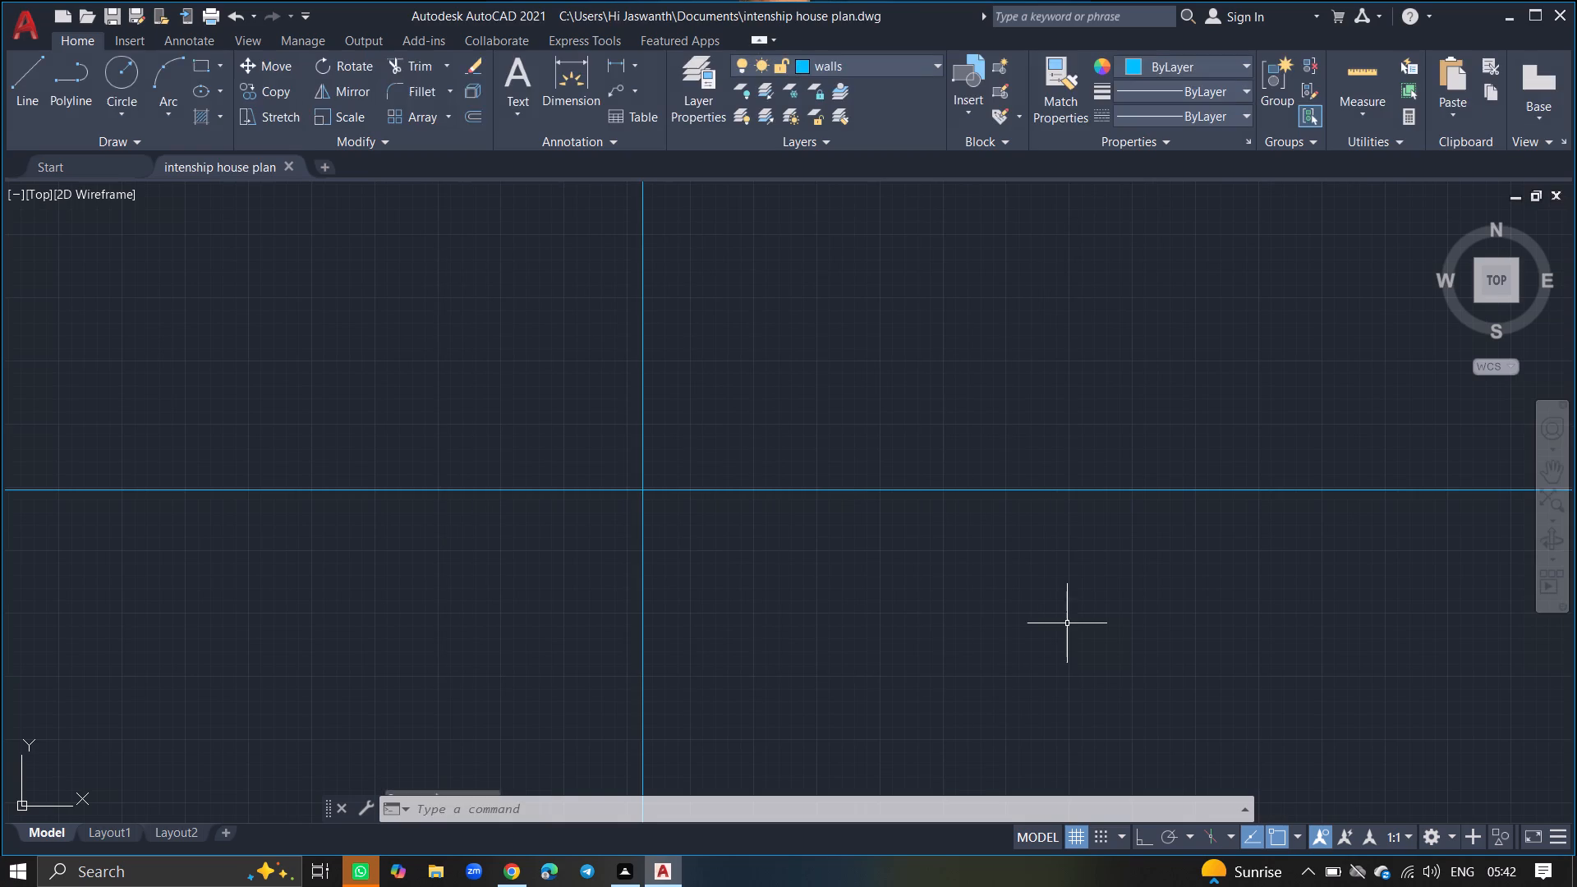
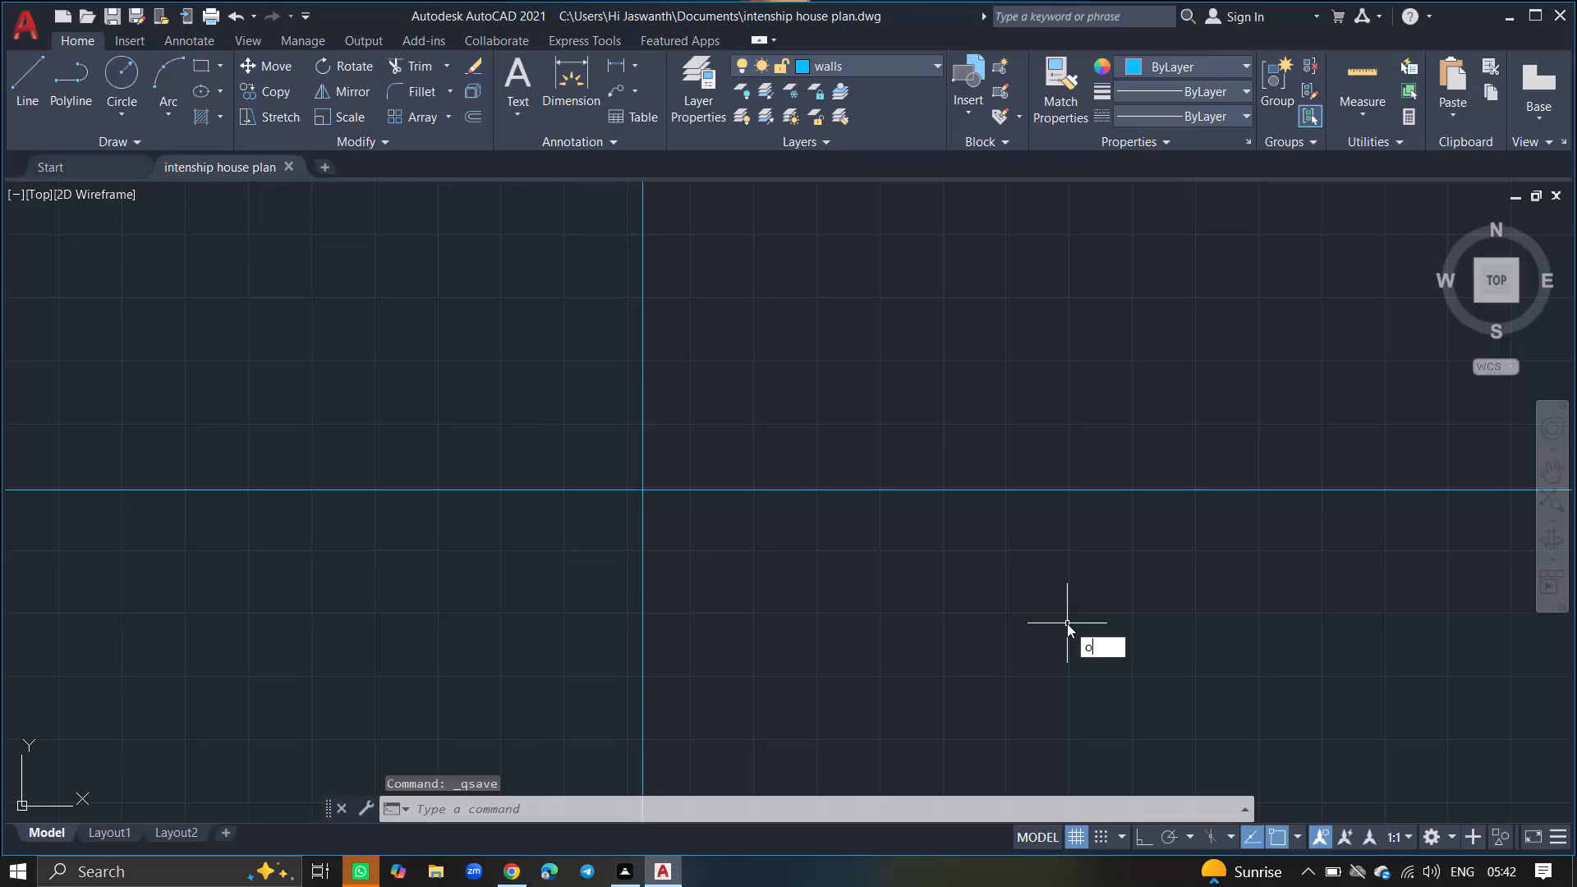
# Offset the vertical construction line 9" to the right.
pyautogui.write('ff')
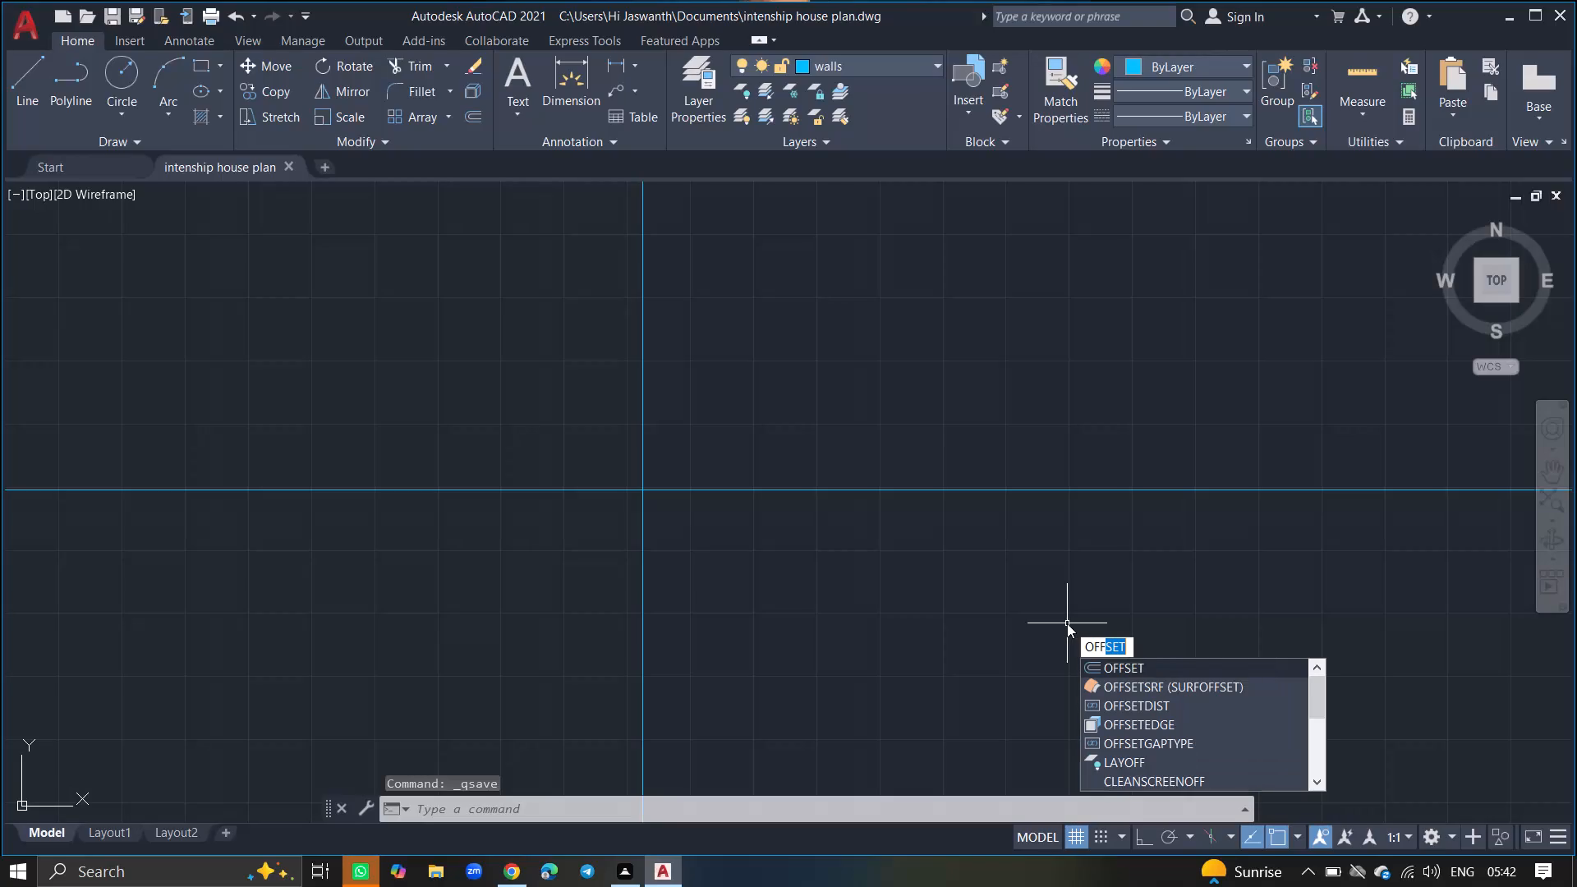
pyautogui.write('set')
pyautogui.press('Return')
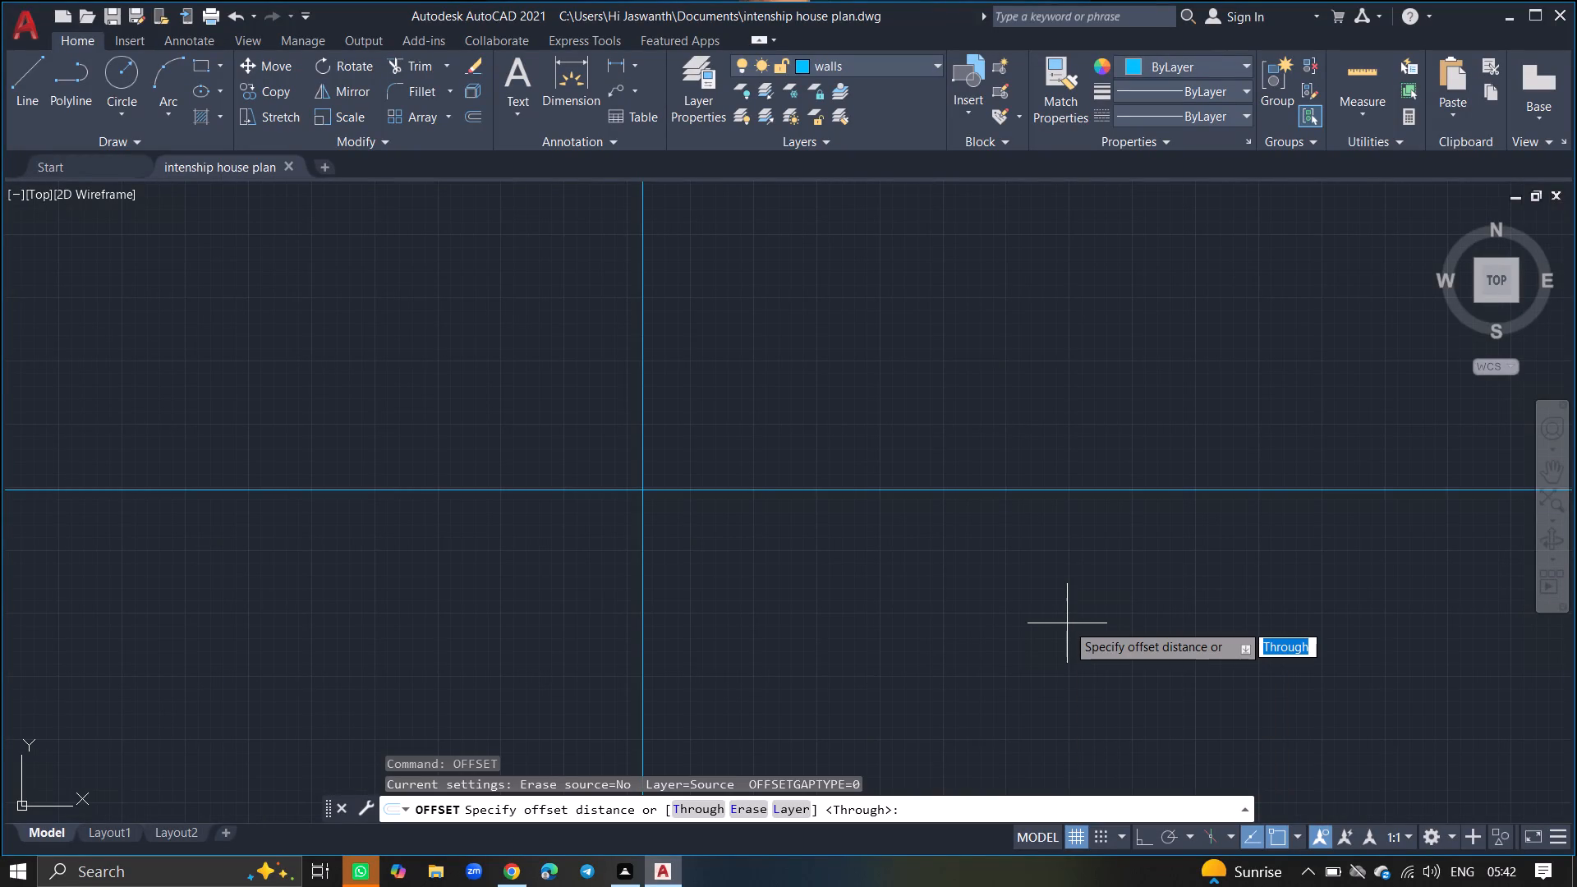
pyautogui.press('9')
pyautogui.hotkey('shift', '"')
pyautogui.press('Return')
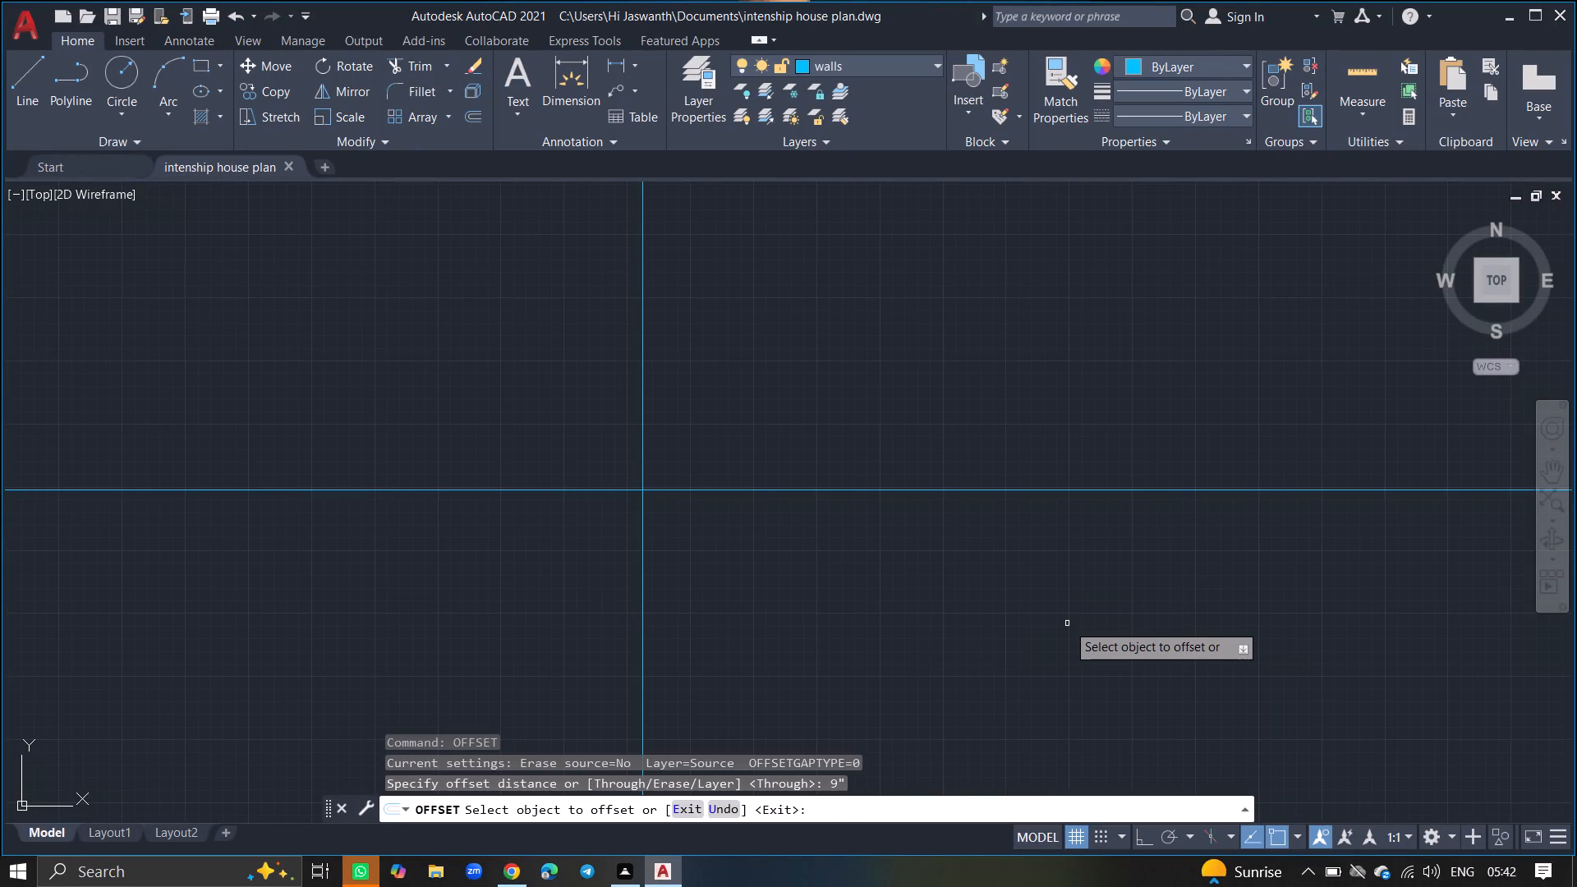
pyautogui.click(643, 498)
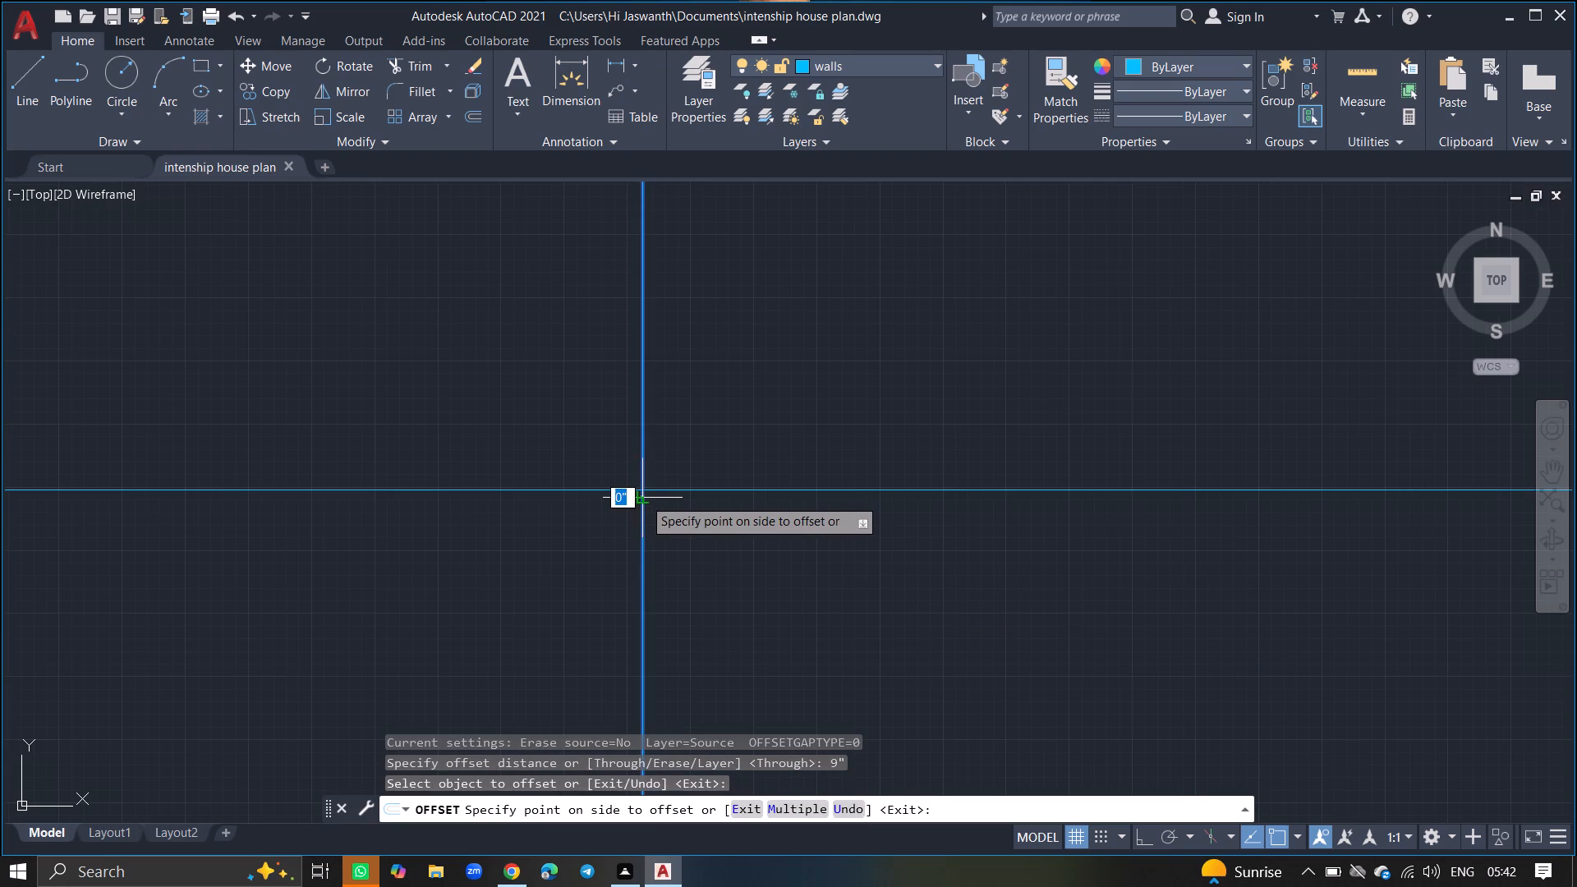
pyautogui.click(680, 498)
# Offset the horizontal construction line 9" downward and end the Offset command.
pyautogui.keyDown('ctrl'); pyautogui.scroll(3, 617, 487); pyautogui.keyUp('ctrl')
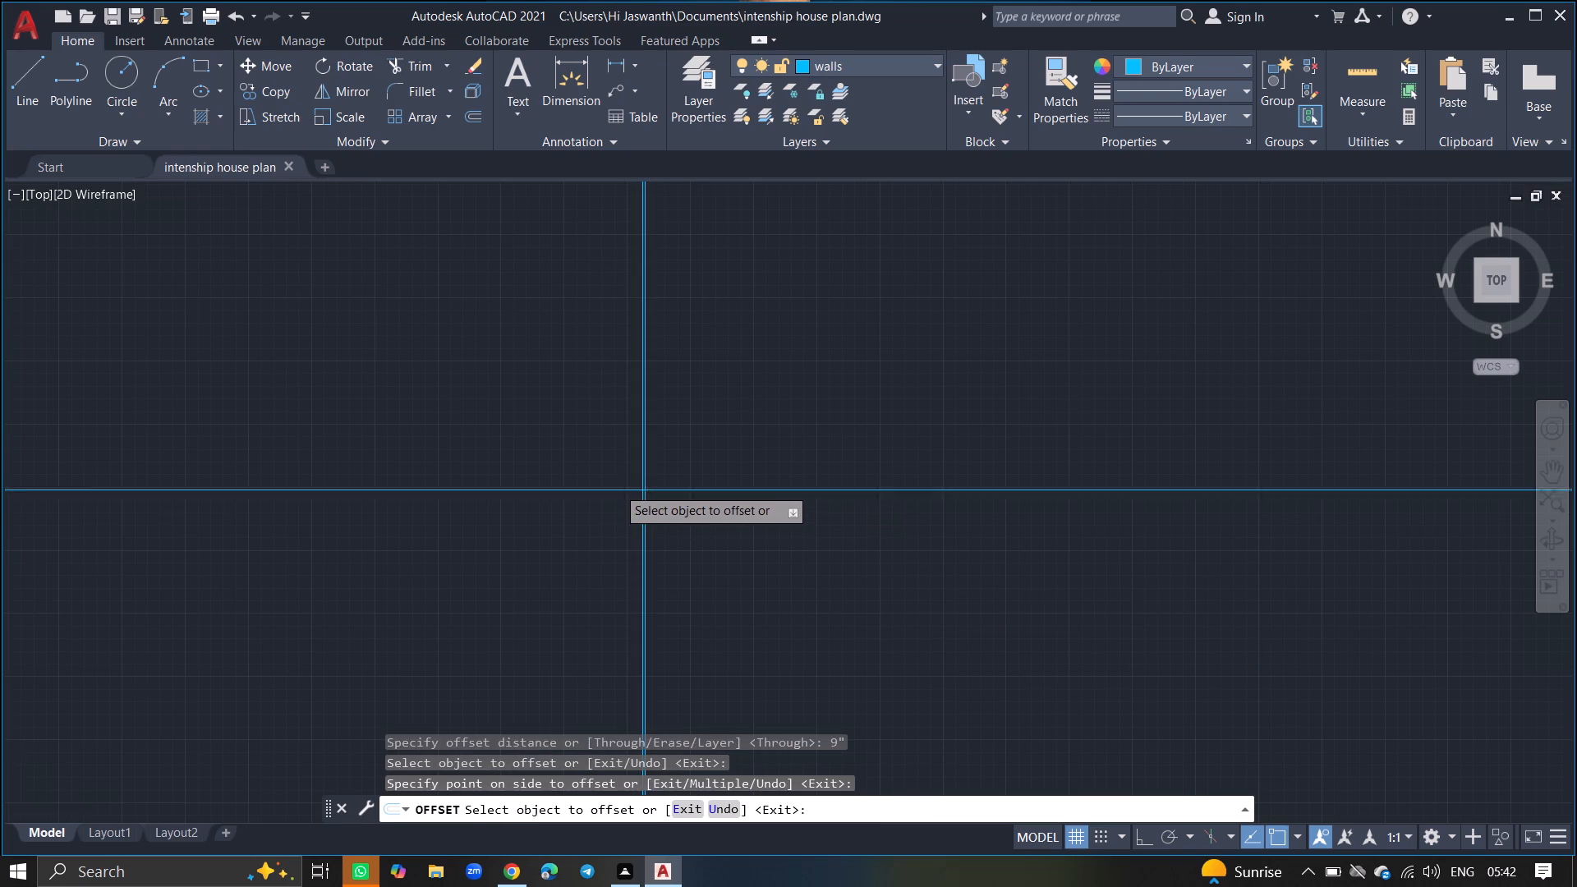
pyautogui.keyDown('ctrl'); pyautogui.scroll(3, 617, 487); pyautogui.keyUp('ctrl')
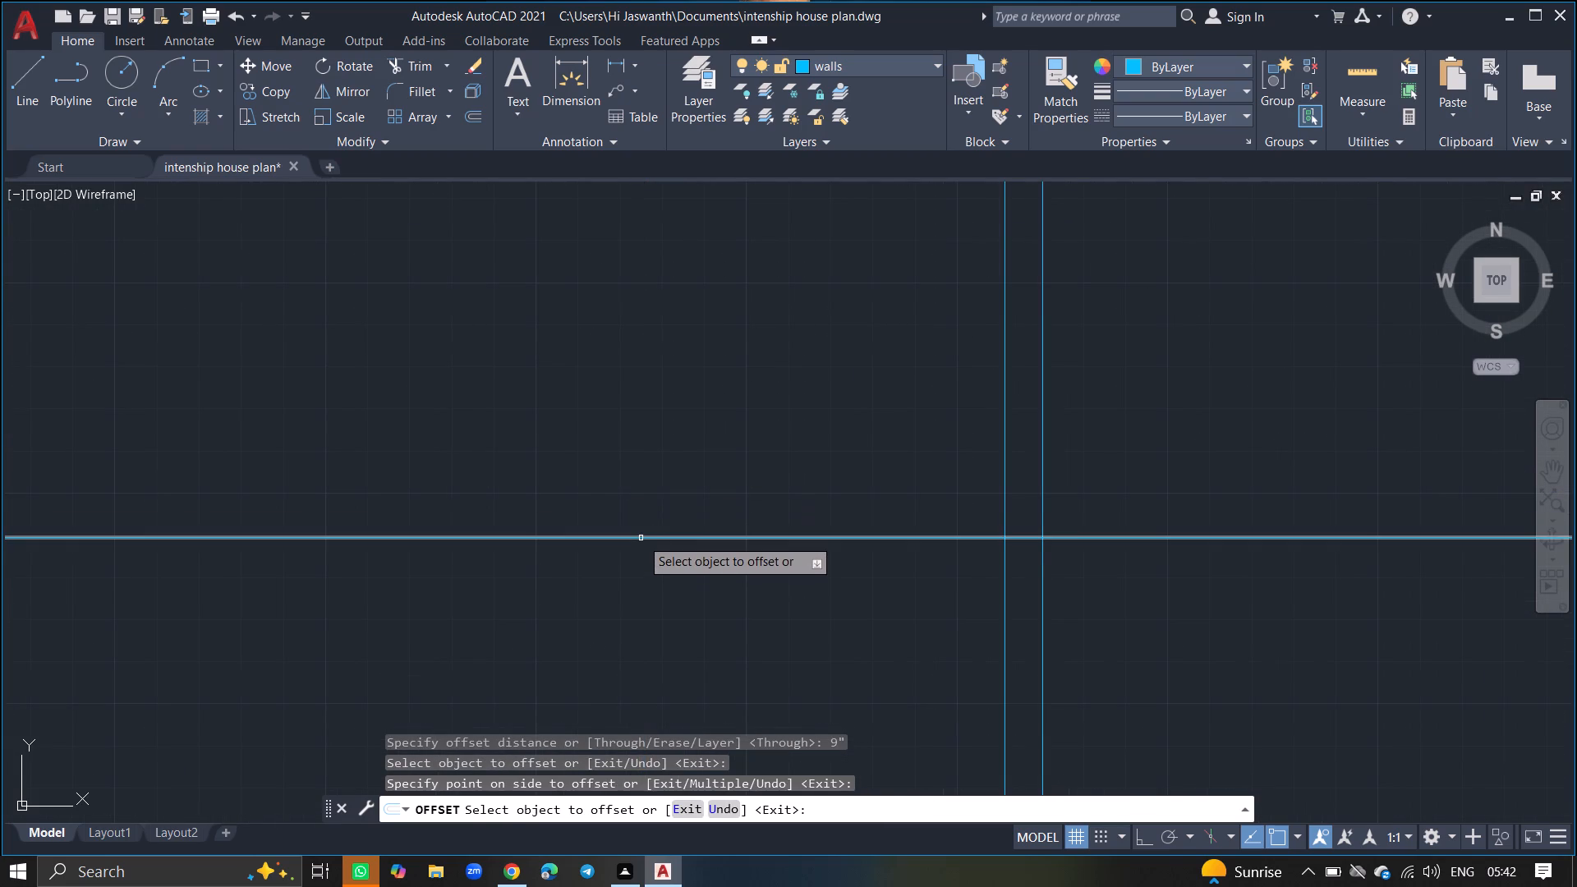
pyautogui.click(641, 538)
pyautogui.click(642, 604)
pyautogui.press('Return')
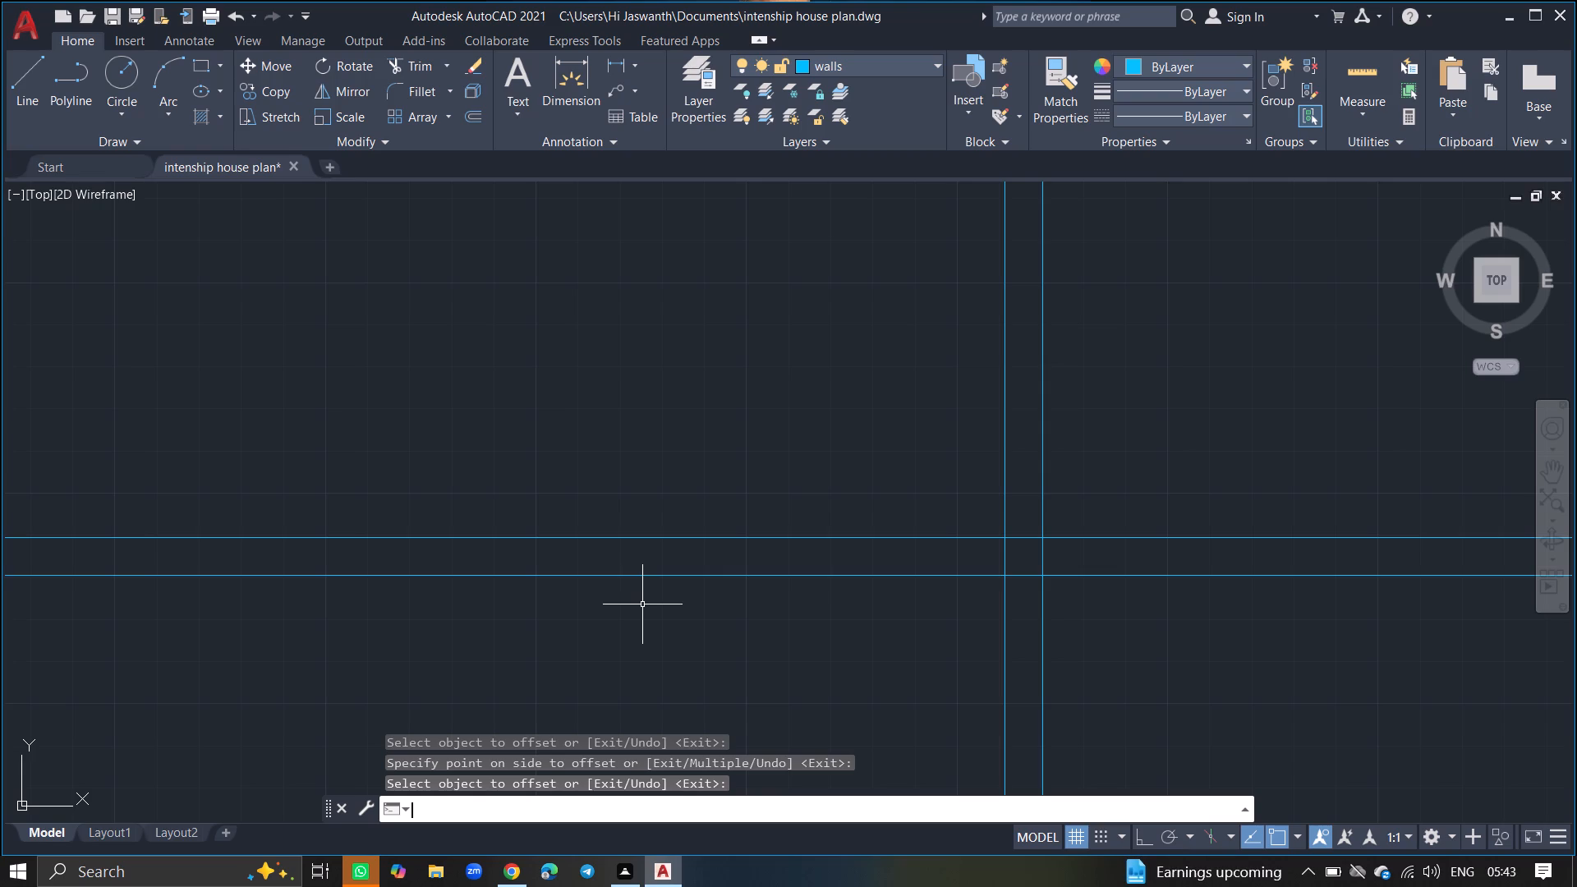
# Trim both horizontal lines left of the vertical pair and both vertical lines above the horizontal pair, forming the plan's upper-left wall corner.
pyautogui.write('tr')
pyautogui.write('im')
pyautogui.press('Return')
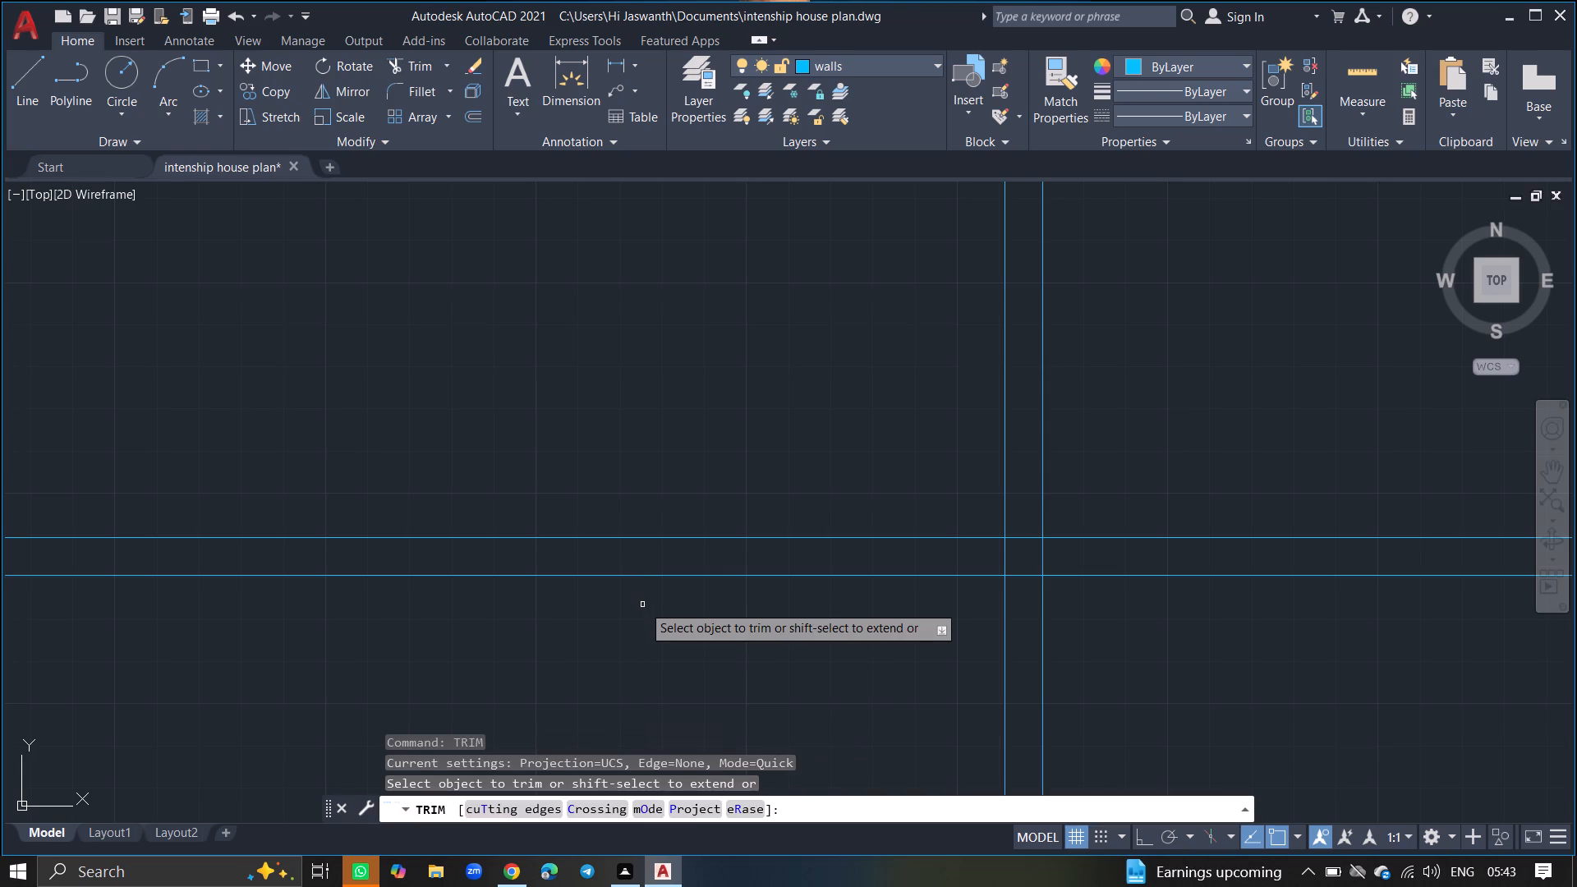
pyautogui.click(646, 575)
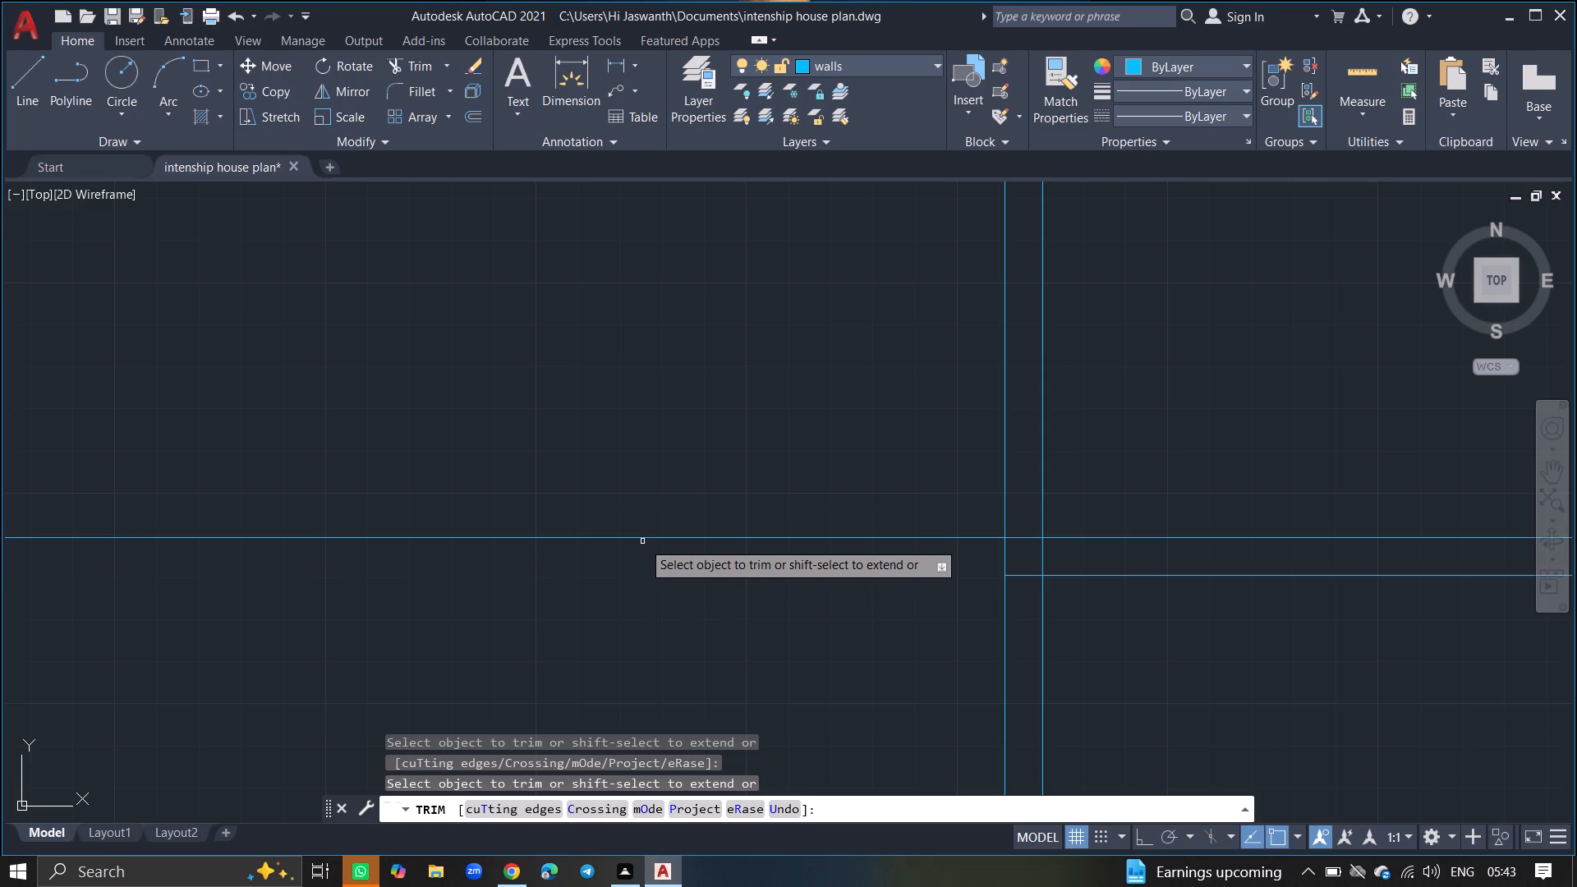
pyautogui.click(644, 538)
pyautogui.keyDown('ctrl'); pyautogui.scroll(-4, 644, 538); pyautogui.keyUp('ctrl')
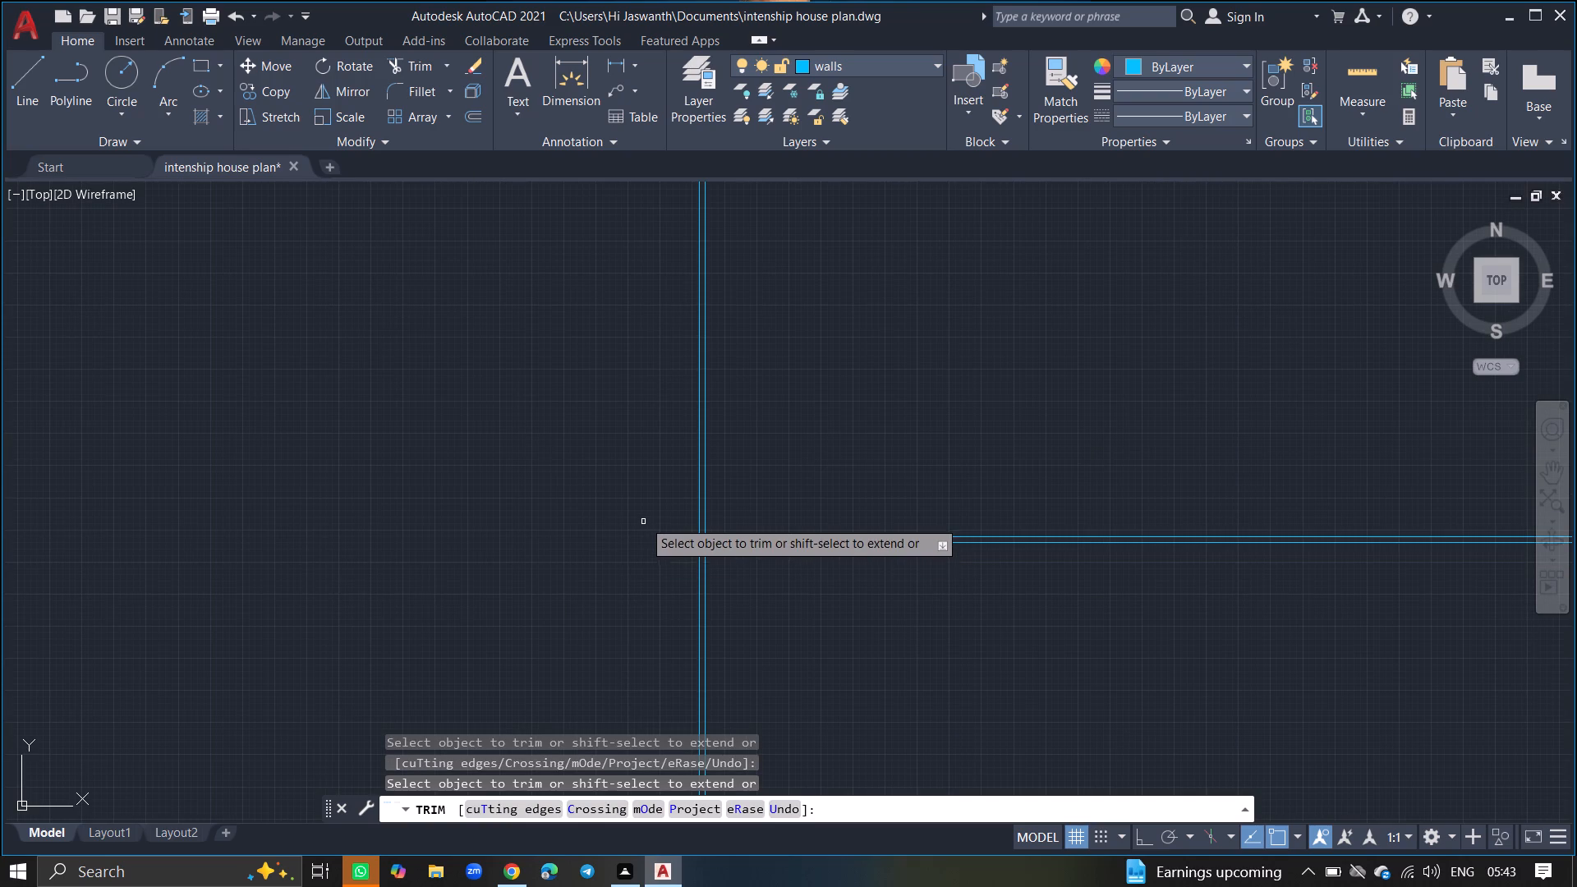
pyautogui.click(700, 490)
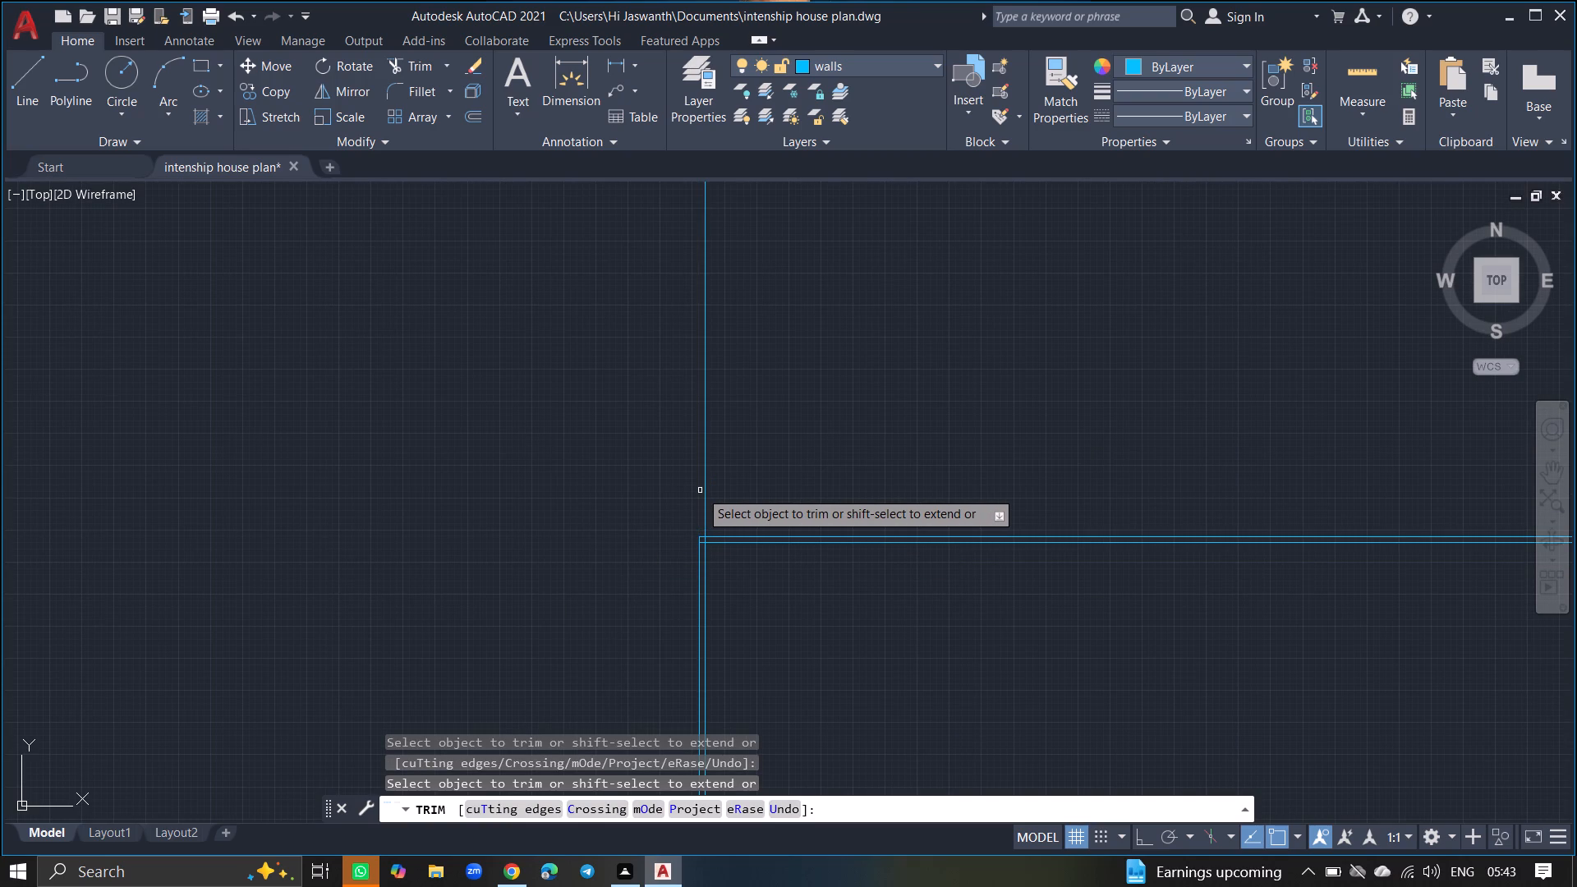
pyautogui.click(706, 490)
pyautogui.press('Return')
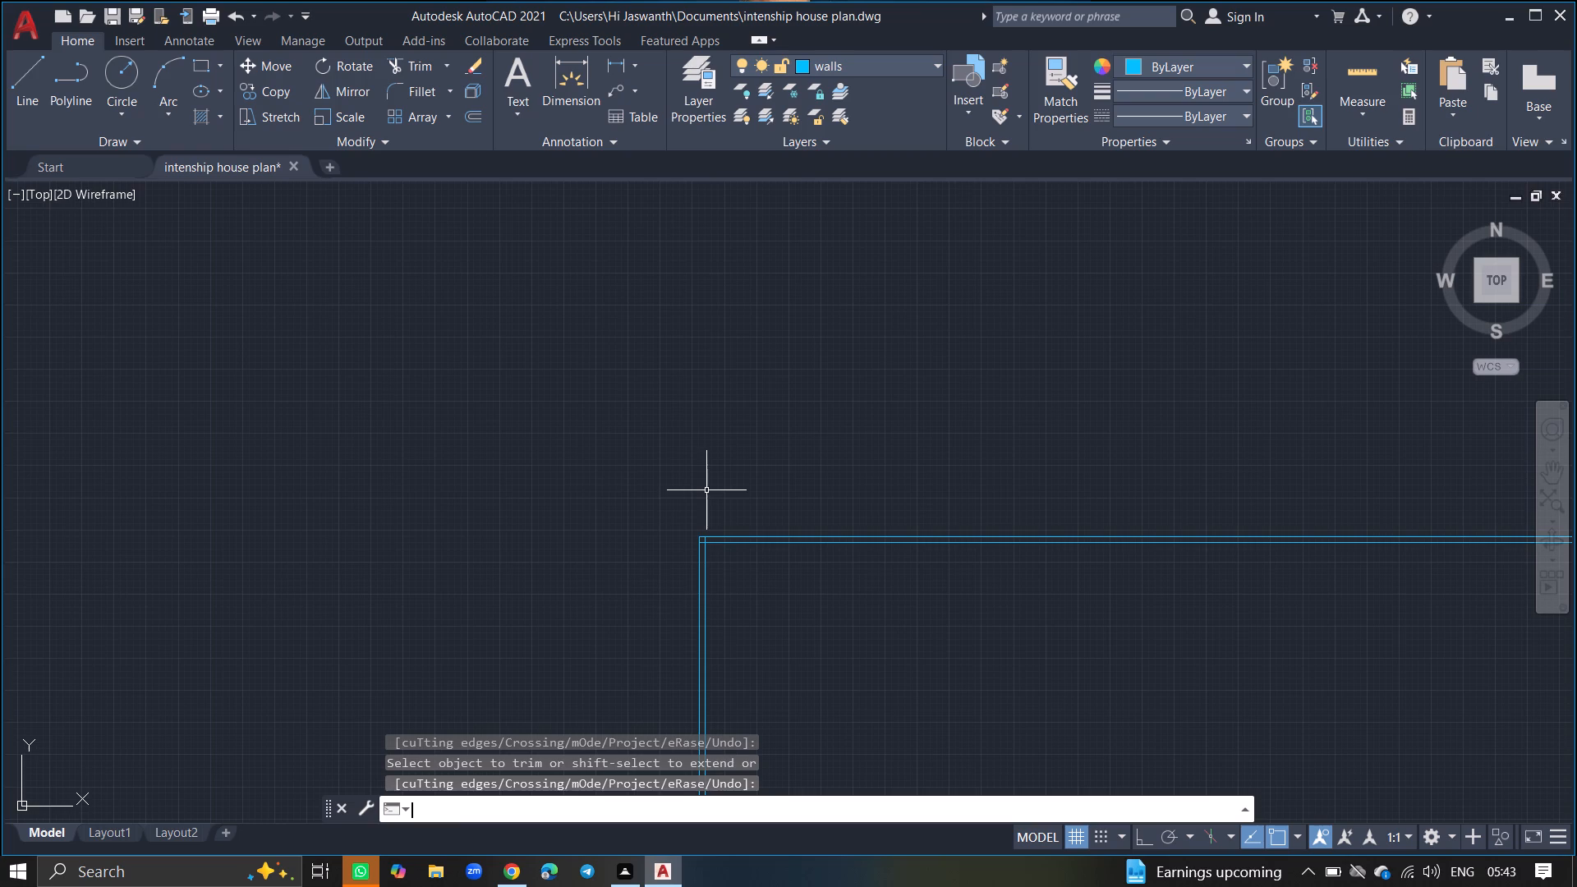
# Offset the inner line of the left exterior wall 10' to the right for the first room's width.
pyautogui.keyDown('ctrl'); pyautogui.scroll(3, 732, 613); pyautogui.keyUp('ctrl')
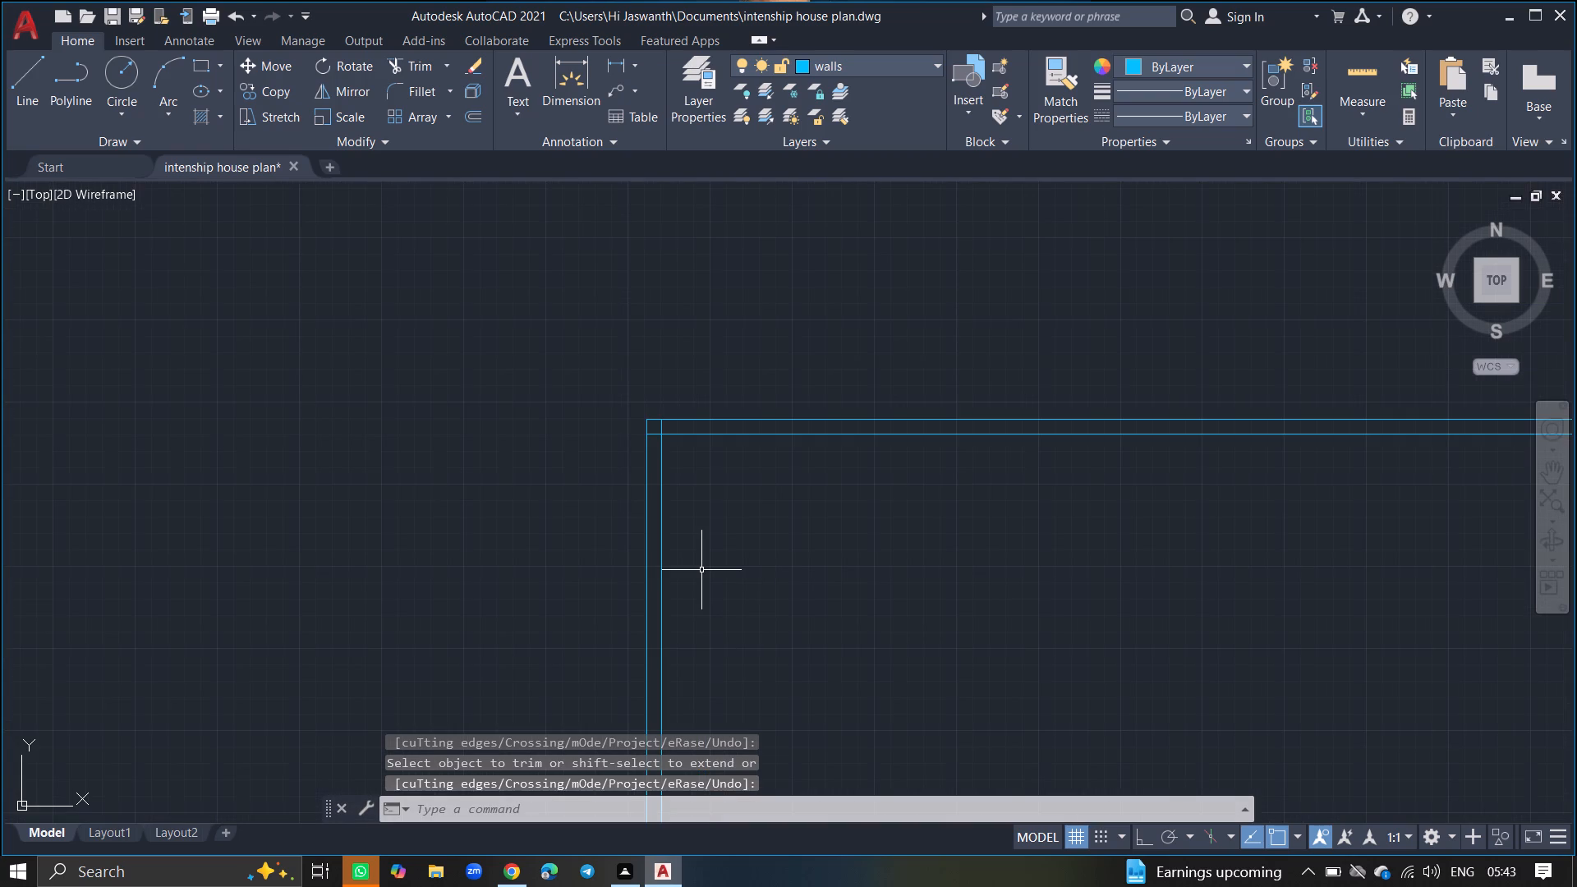
pyautogui.keyDown('ctrl'); pyautogui.scroll(1, 701, 570); pyautogui.keyUp('ctrl')
pyautogui.press('o')
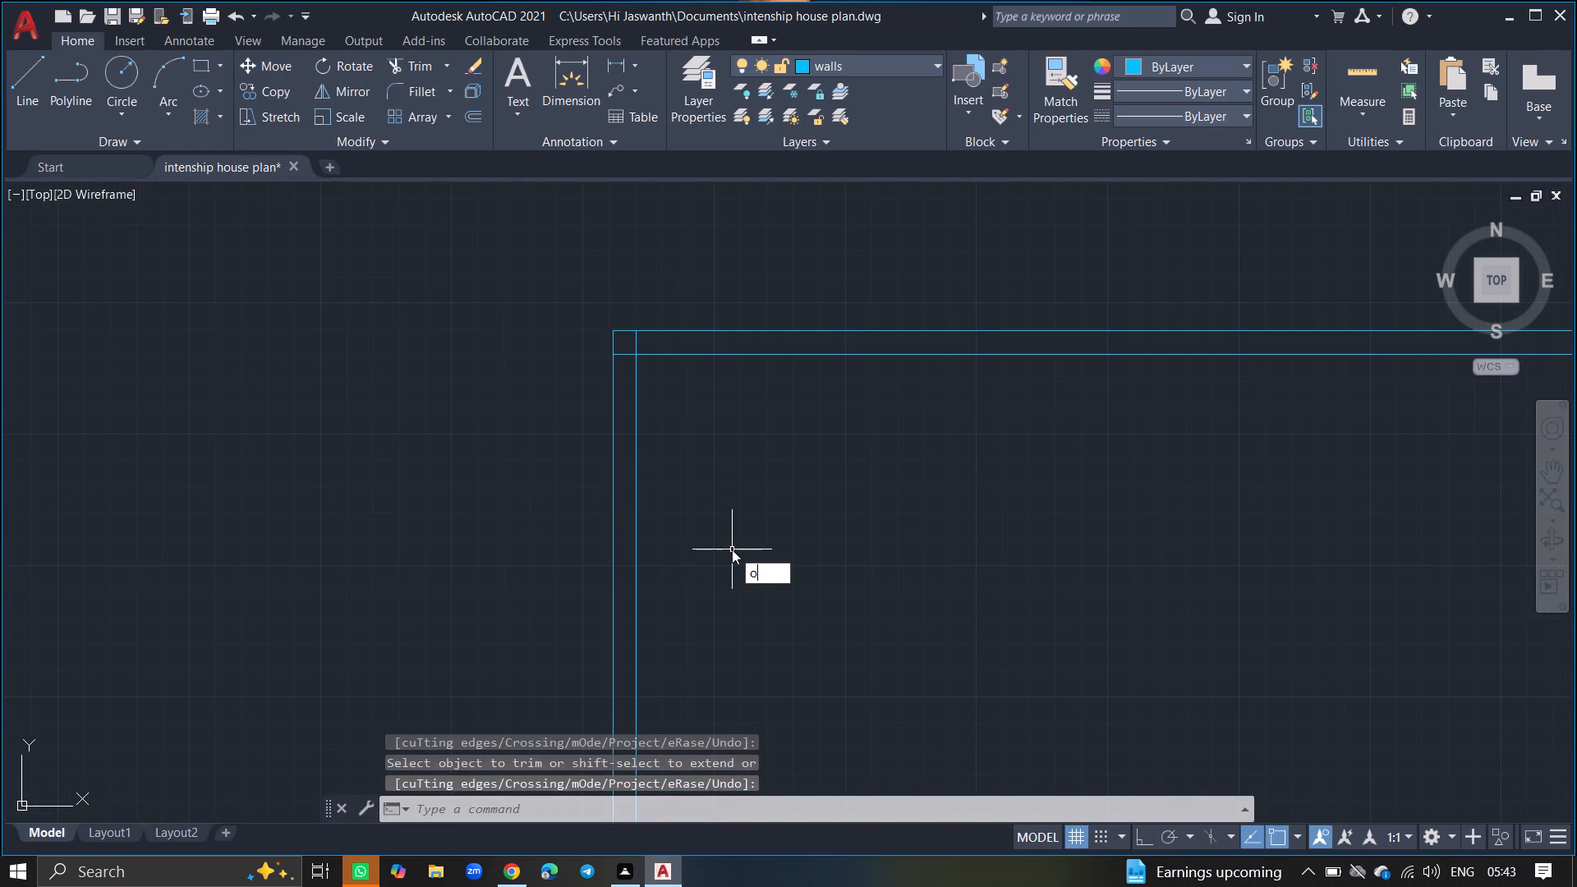
pyautogui.write('ff')
pyautogui.write('set')
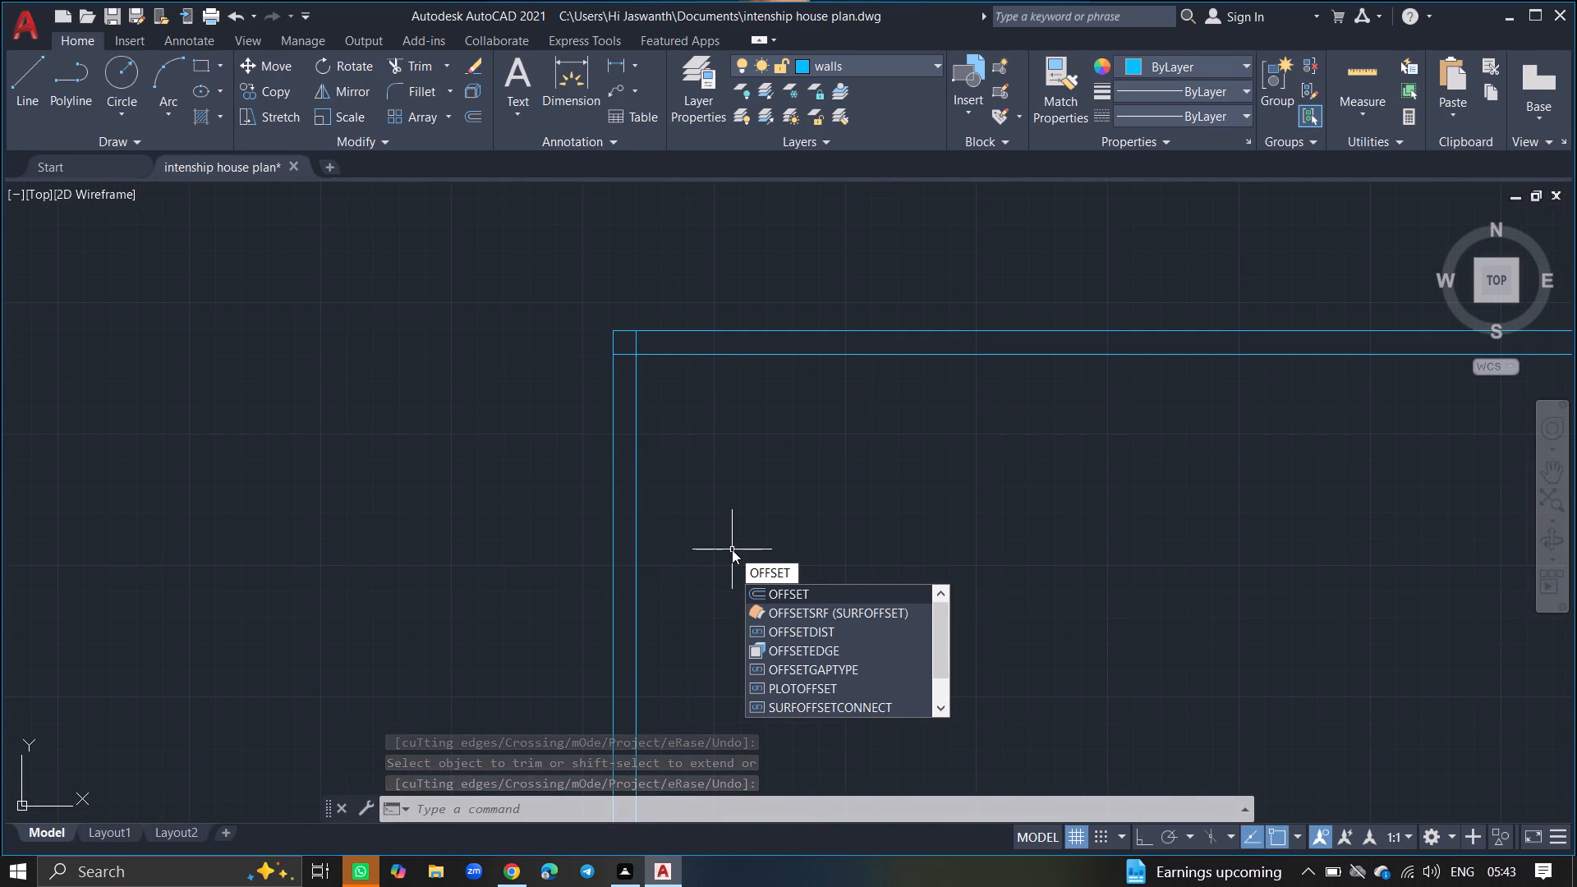
pyautogui.press('Return')
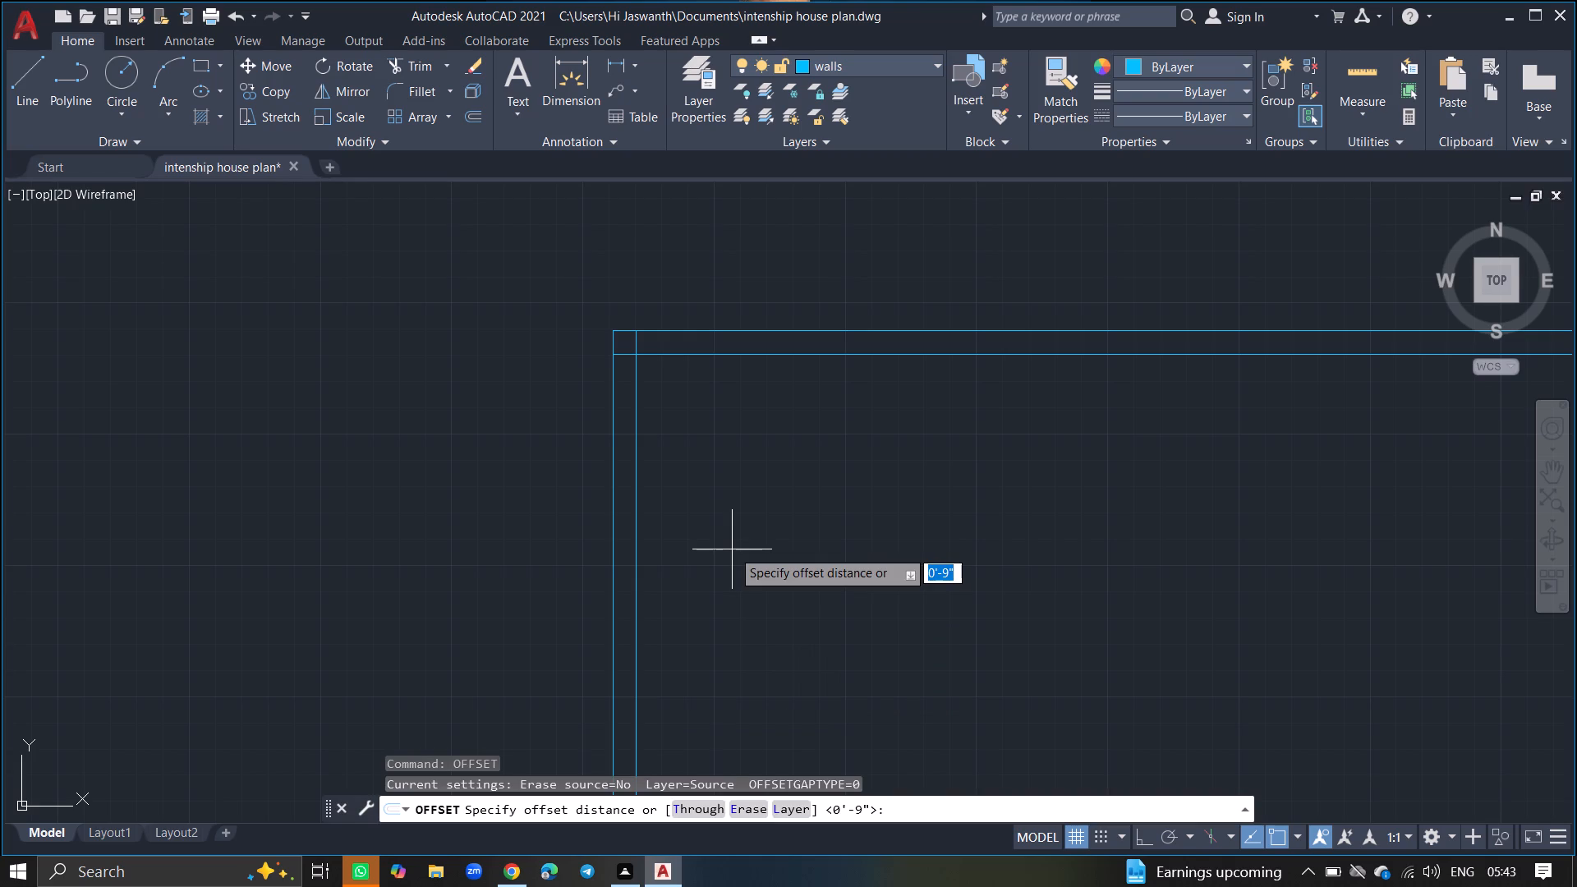
pyautogui.write('10')
pyautogui.press("'")
pyautogui.press('Return')
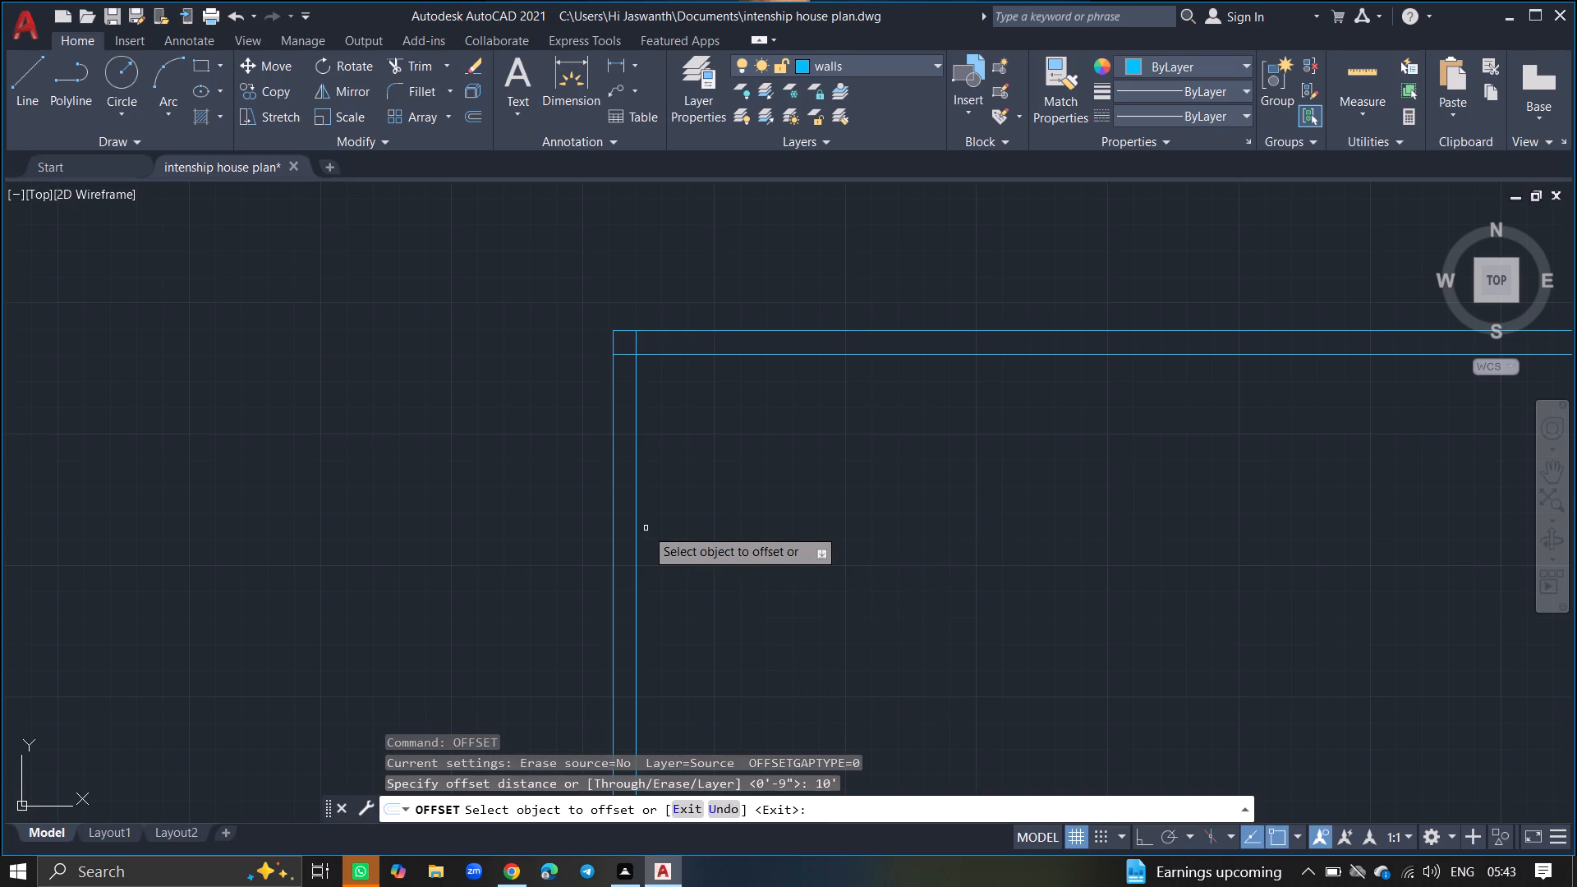
pyautogui.click(638, 528)
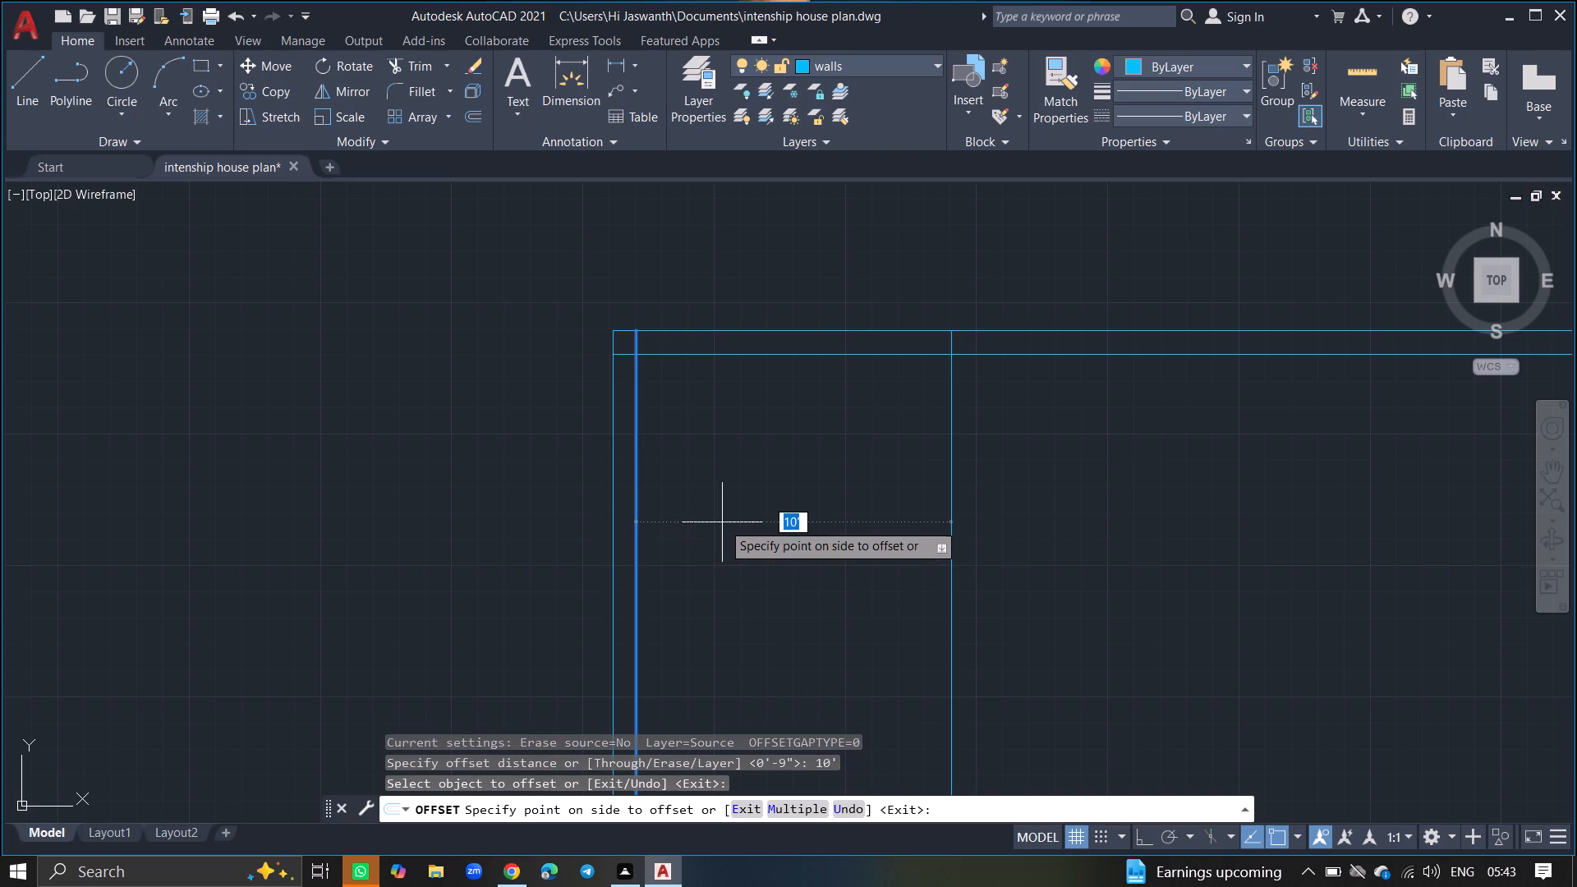
pyautogui.click(722, 522)
pyautogui.press('Return')
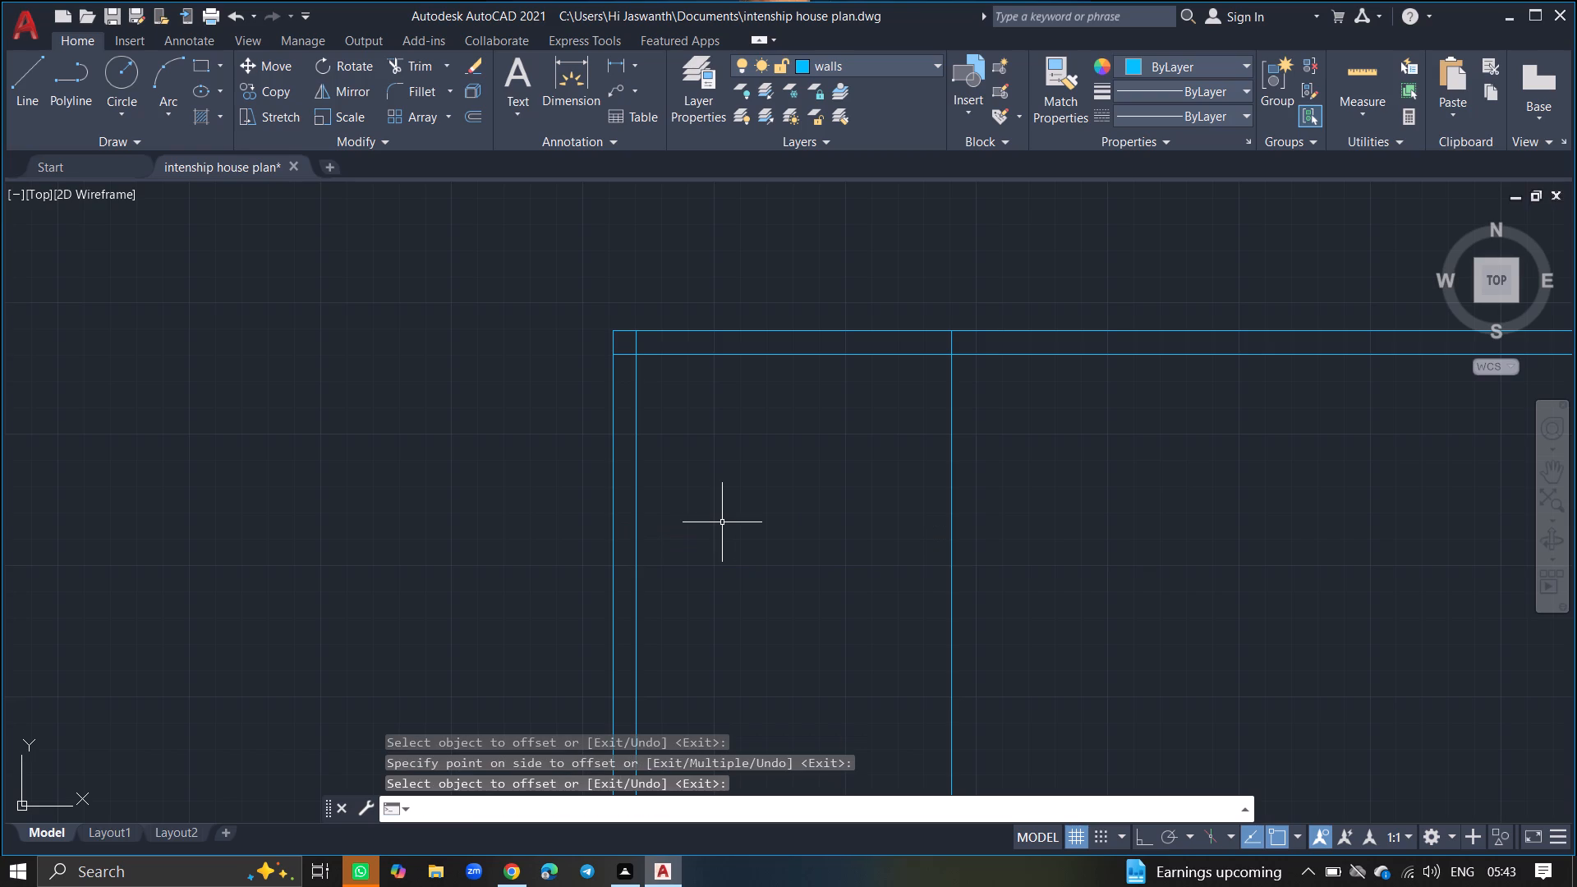
# Offset the room's new right-hand boundary line 9" to the right to give that wall its thickness.
pyautogui.press('o')
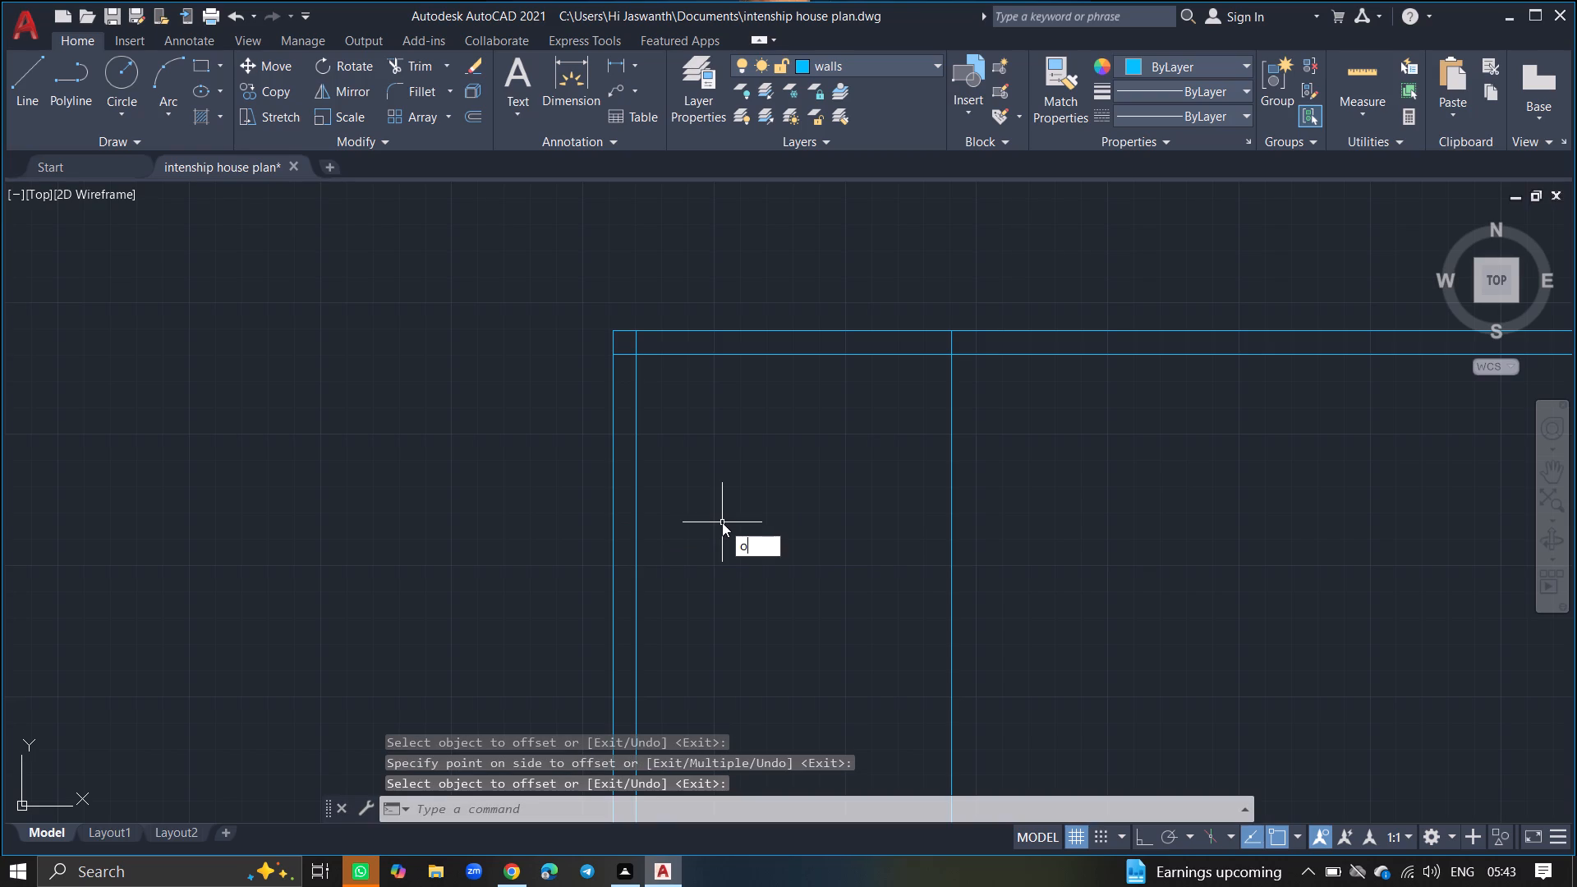
pyautogui.write('ff')
pyautogui.write('set')
pyautogui.press('Return')
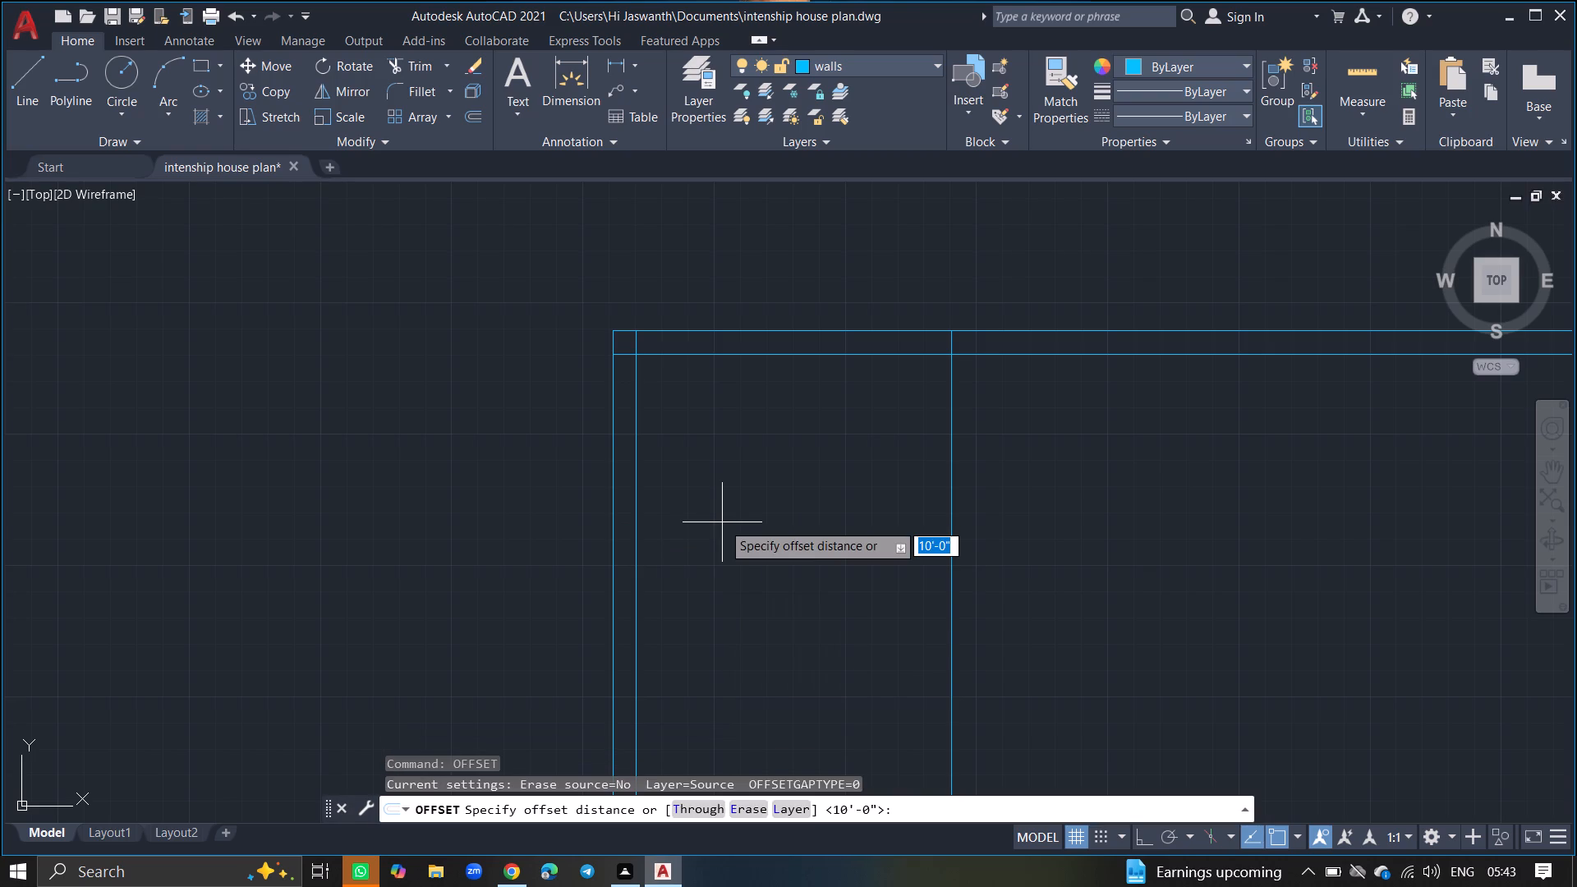
pyautogui.press('9')
pyautogui.hotkey('shift', '"')
pyautogui.press('Return')
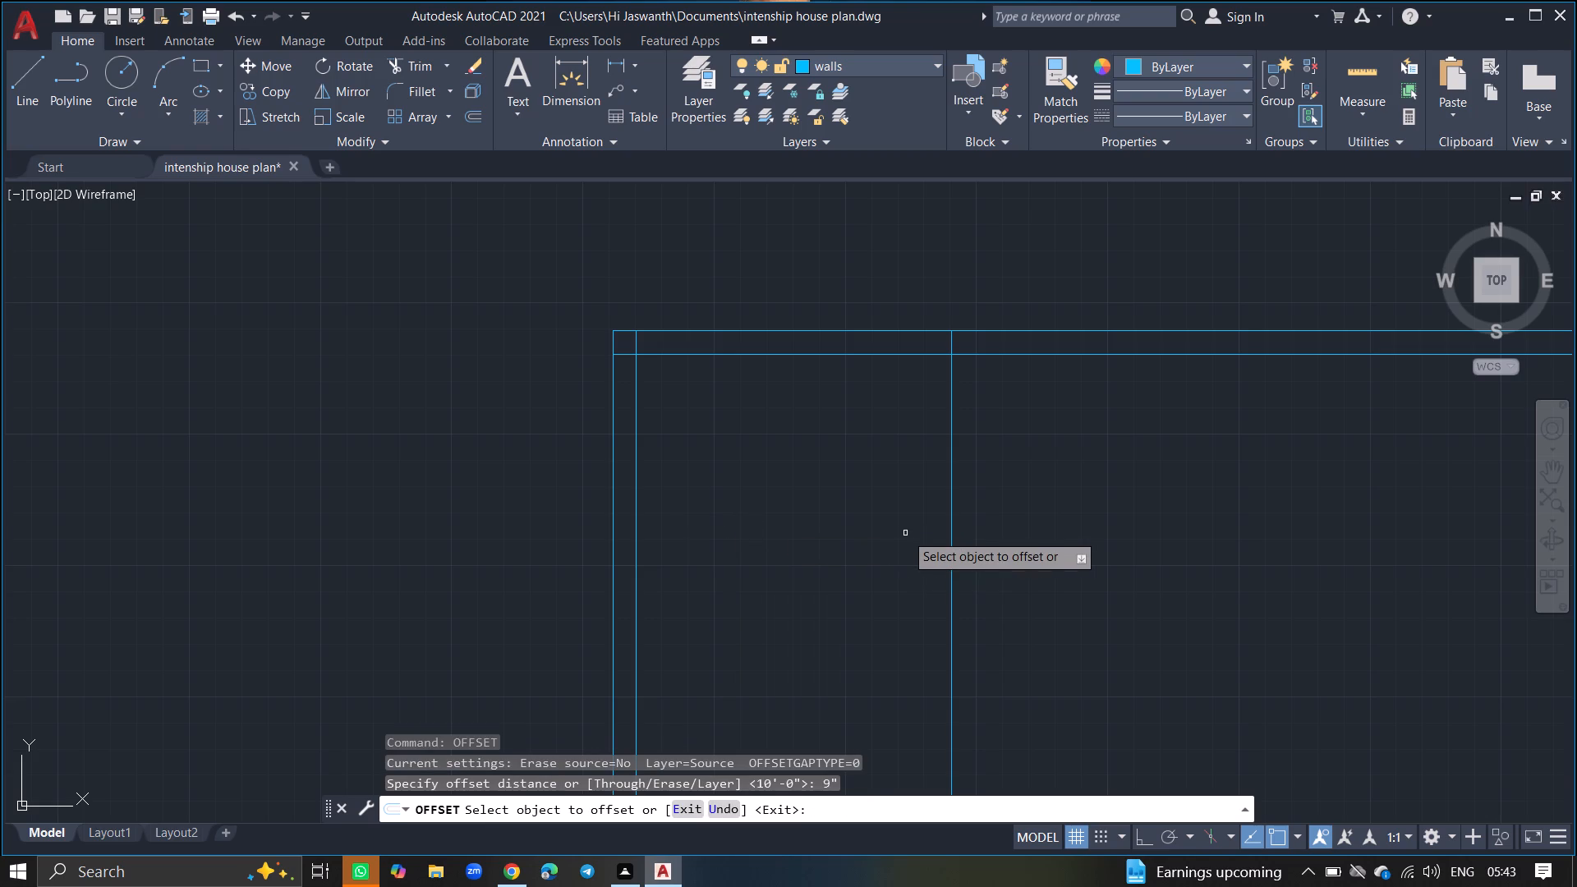
pyautogui.click(949, 533)
pyautogui.click(989, 531)
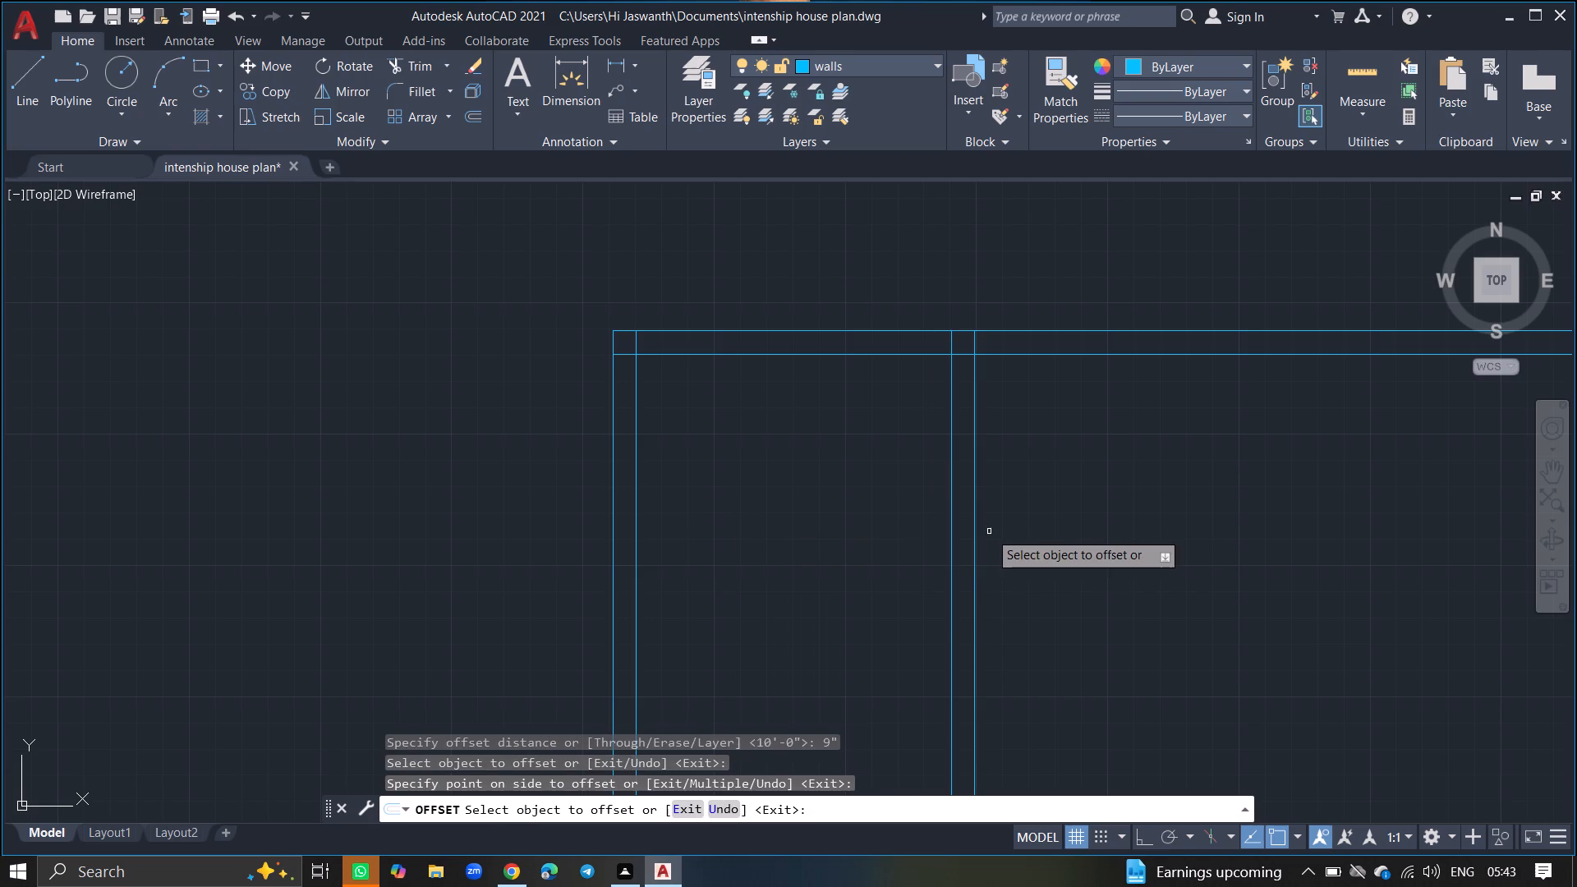
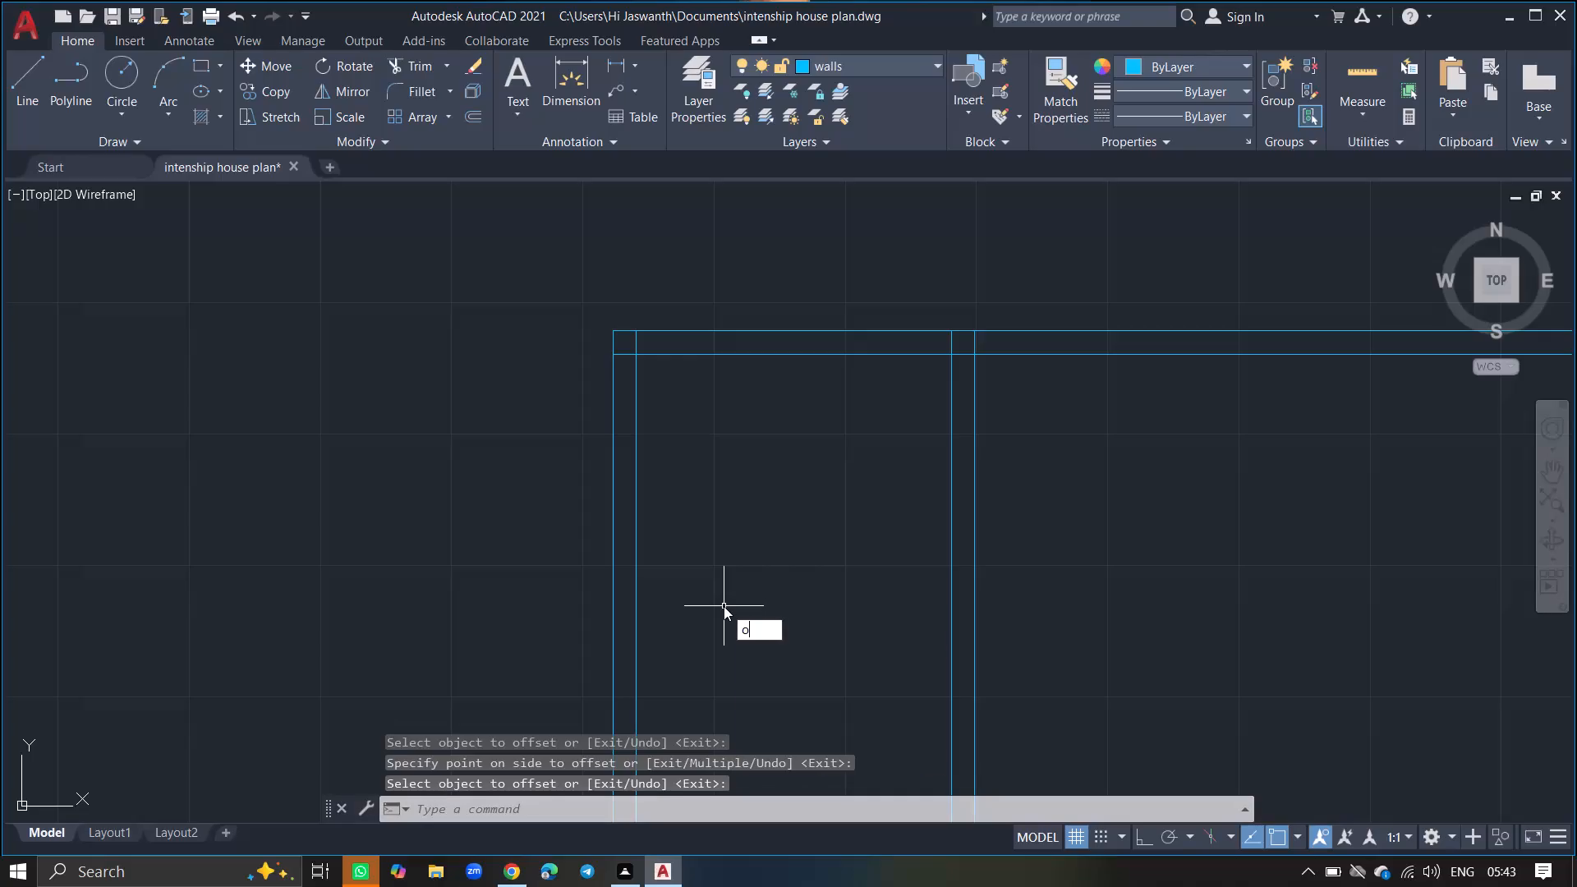
# Offset the inner line of the top exterior wall 10' downward for the first room's depth.
pyautogui.write('ff')
pyautogui.write('set')
pyautogui.press('Return')
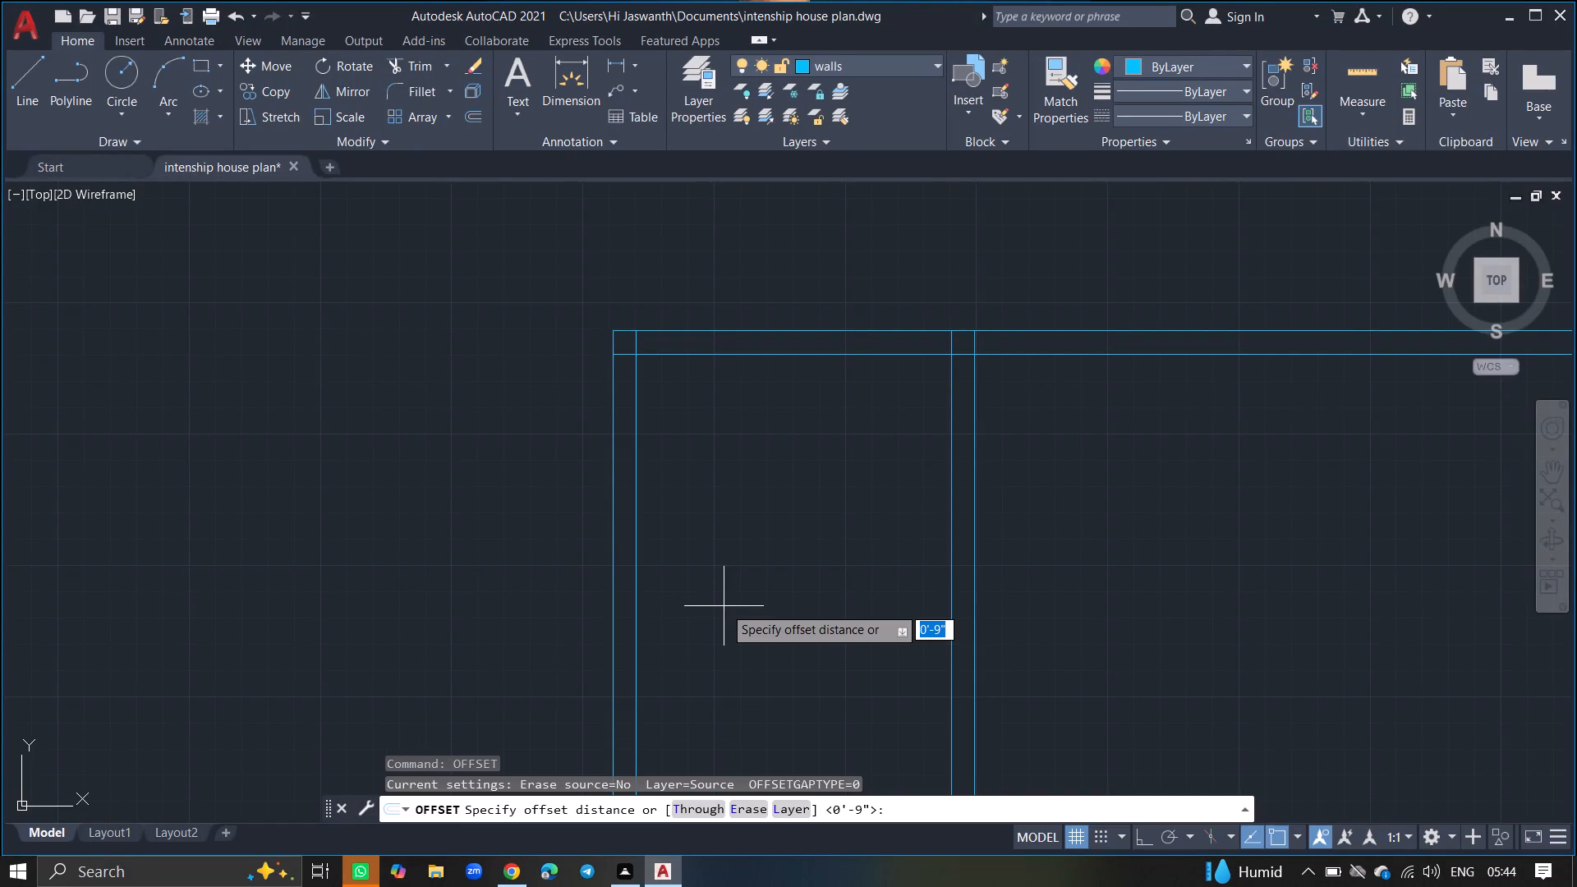
pyautogui.write("10'")
pyautogui.press('Return')
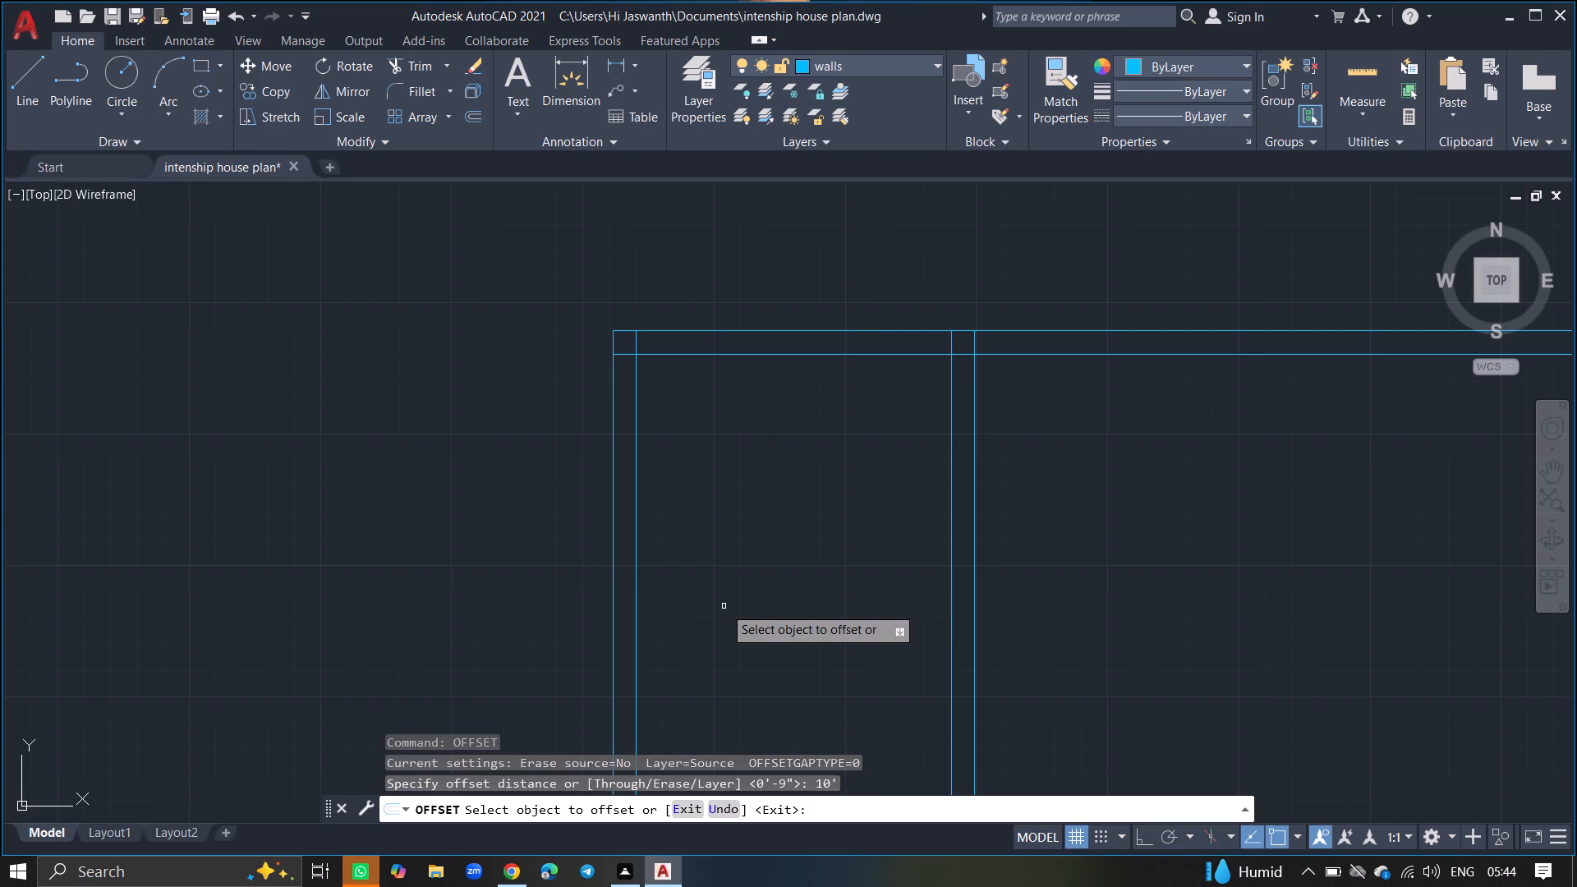
pyautogui.click(768, 356)
pyautogui.click(767, 465)
pyautogui.press('Return')
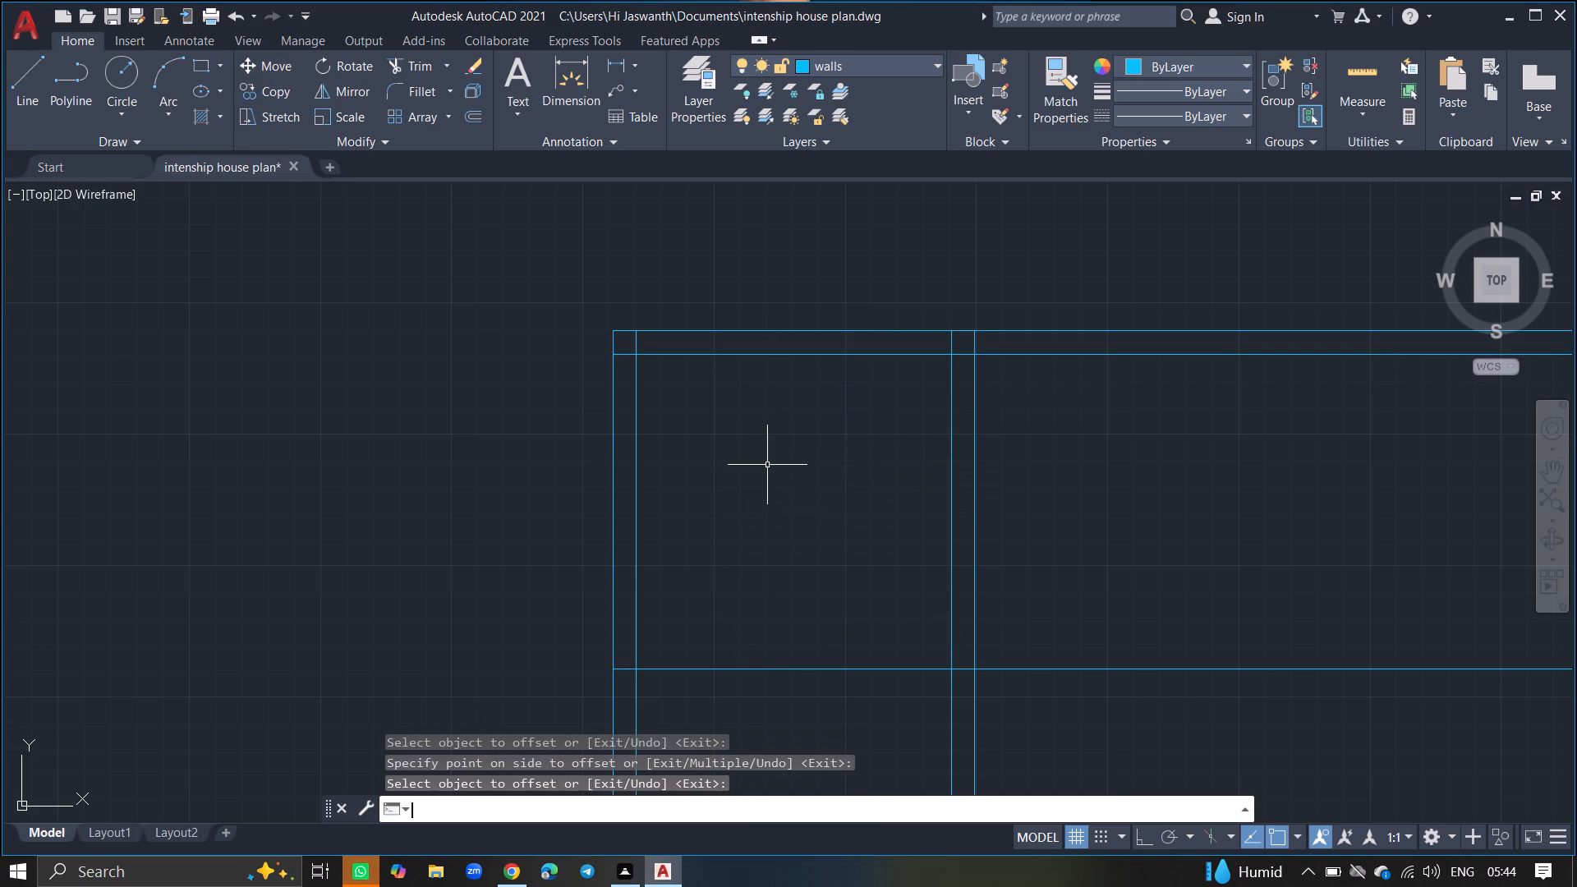
# Offset the first room's new lower boundary line 9" downward to give that wall its thickness.
pyautogui.write('off')
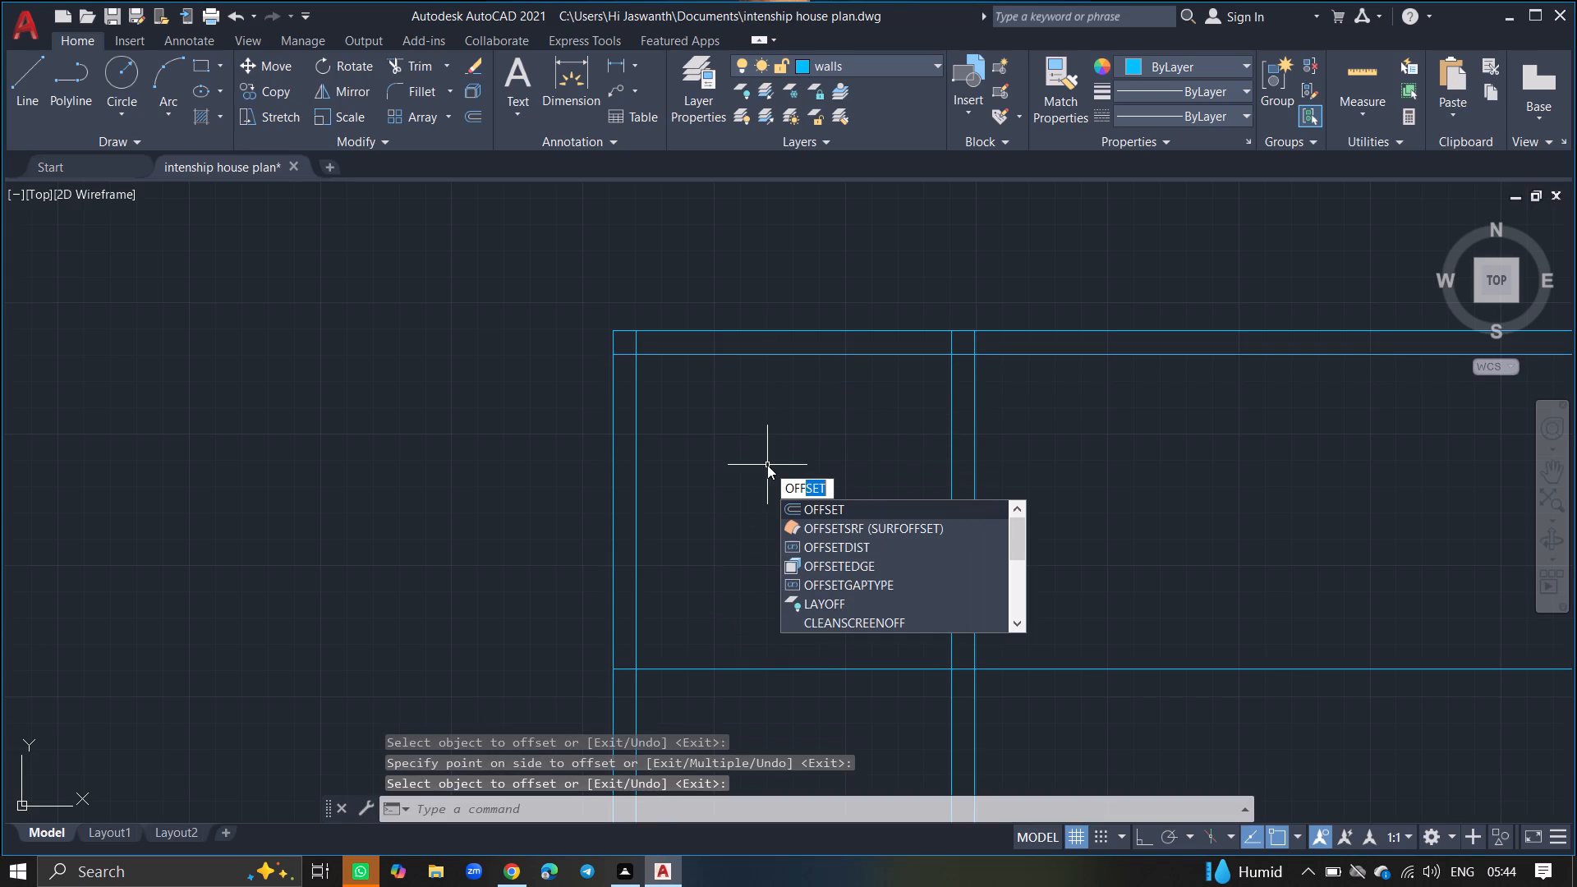
pyautogui.write('set')
pyautogui.press('Return')
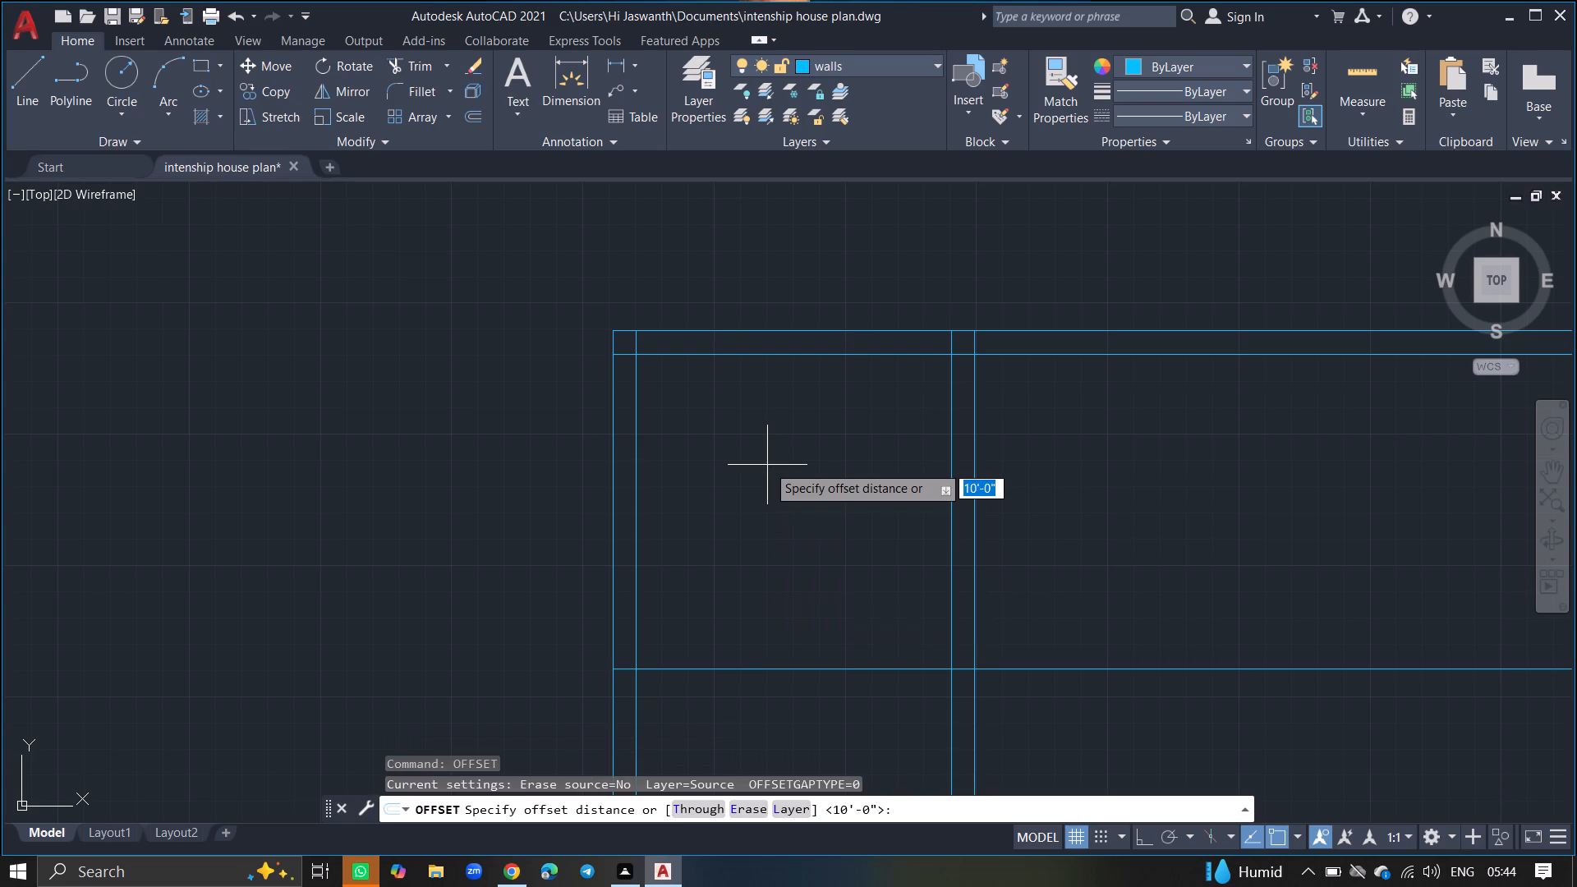
pyautogui.press('9')
pyautogui.hotkey('shift', '"')
pyautogui.press('Return')
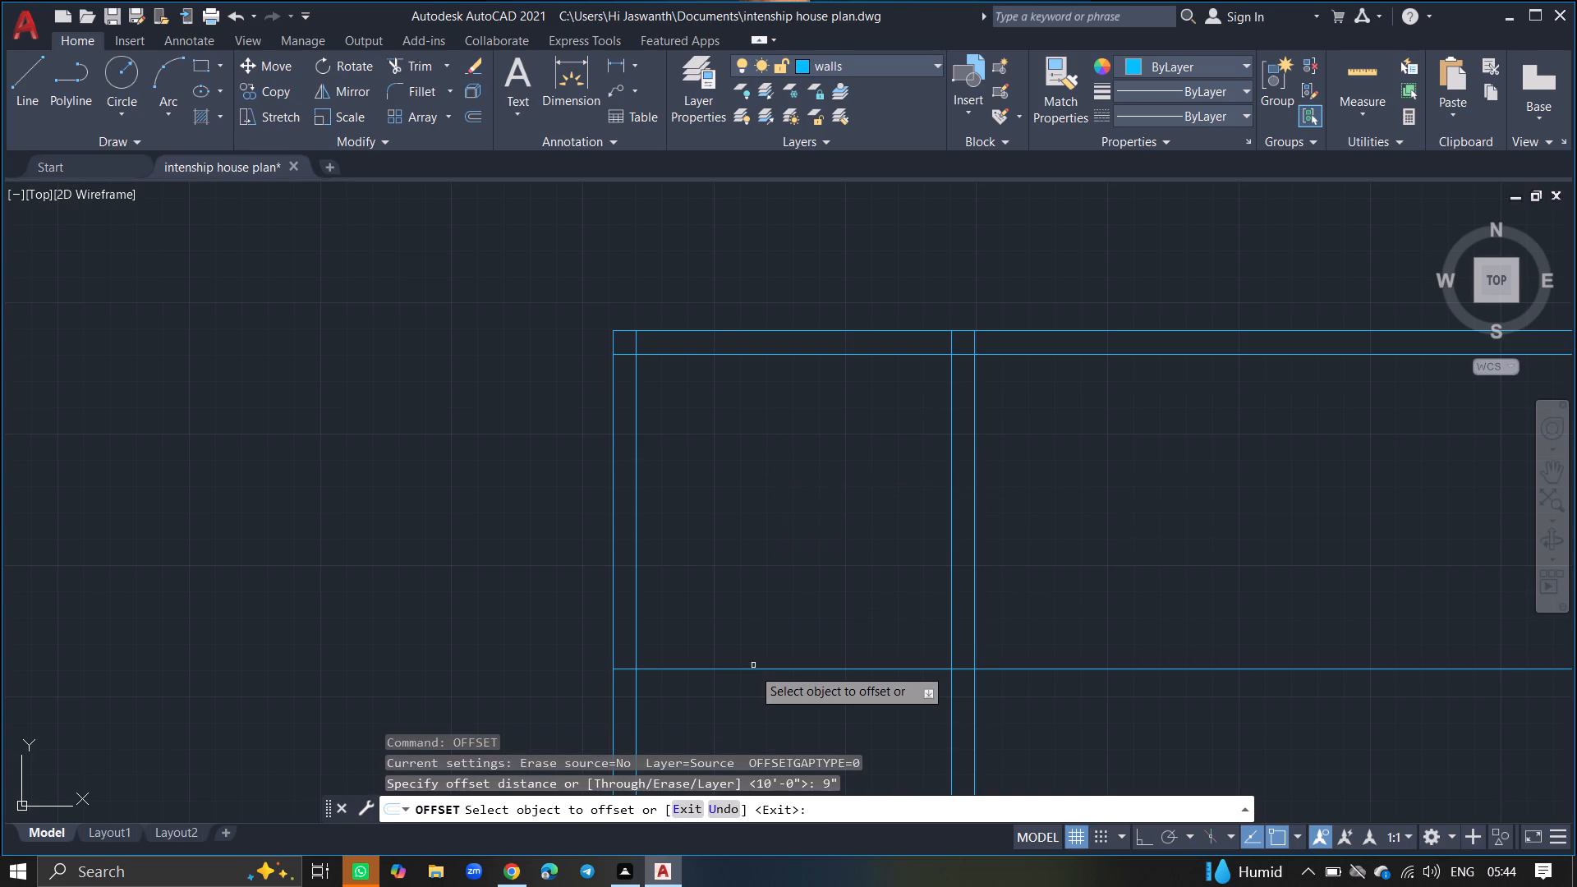
pyautogui.moveTo(750, 669); pyautogui.dragTo(749, 714)
pyautogui.click(749, 714)
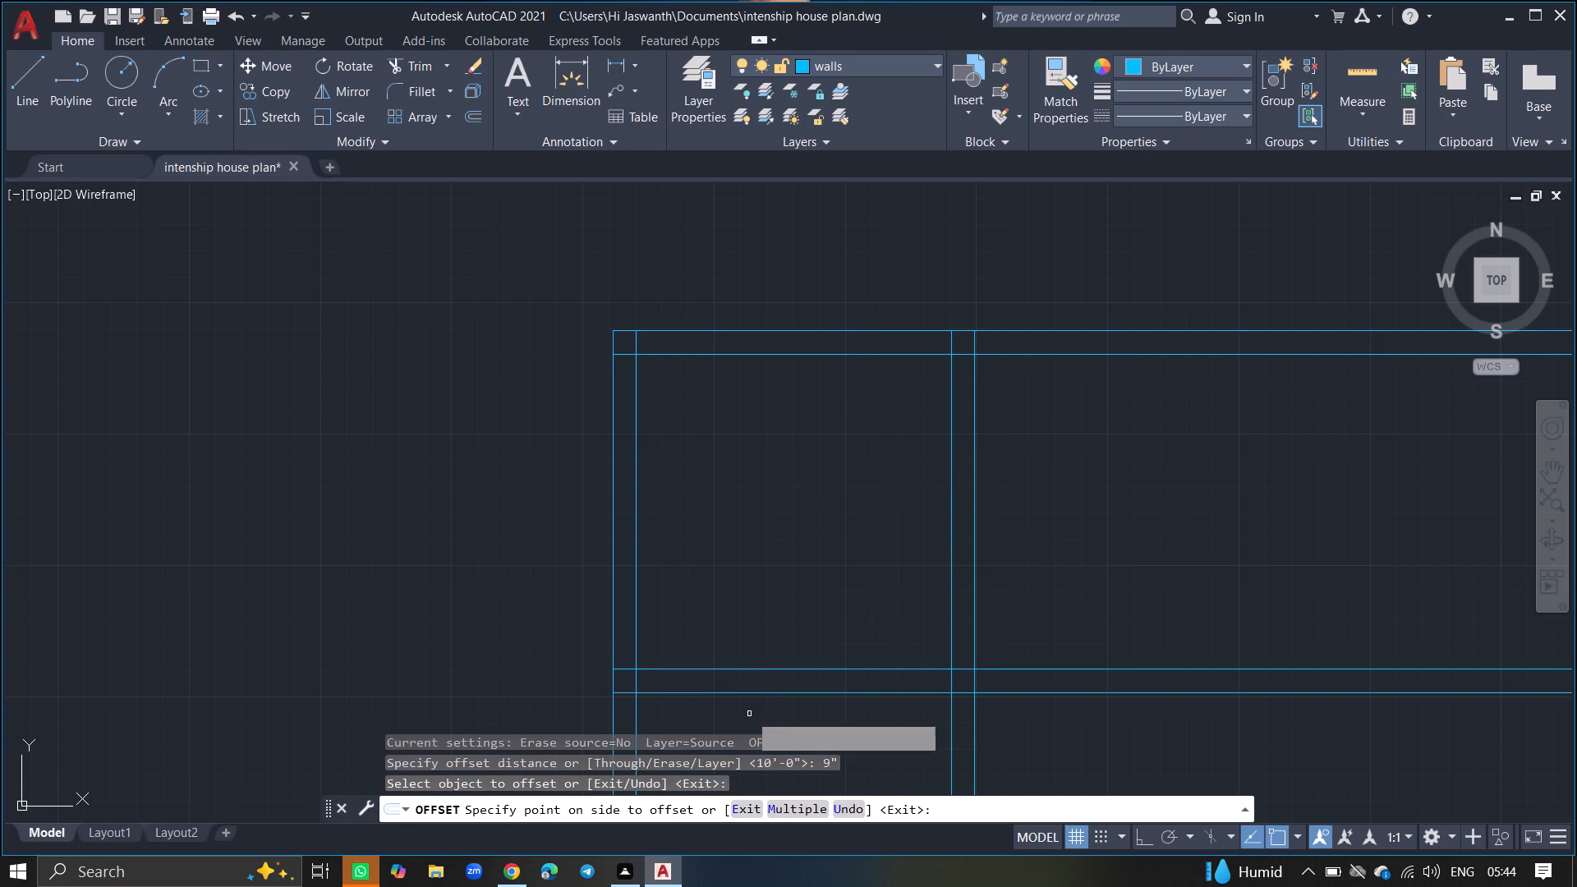
pyautogui.press('Return')
# Trim the room's right wall lines below its bottom wall and the bottom wall lines beyond its right wall, closing the first room's corner.
pyautogui.keyDown('ctrl'); pyautogui.scroll(-9, 749, 714); pyautogui.keyUp('ctrl')
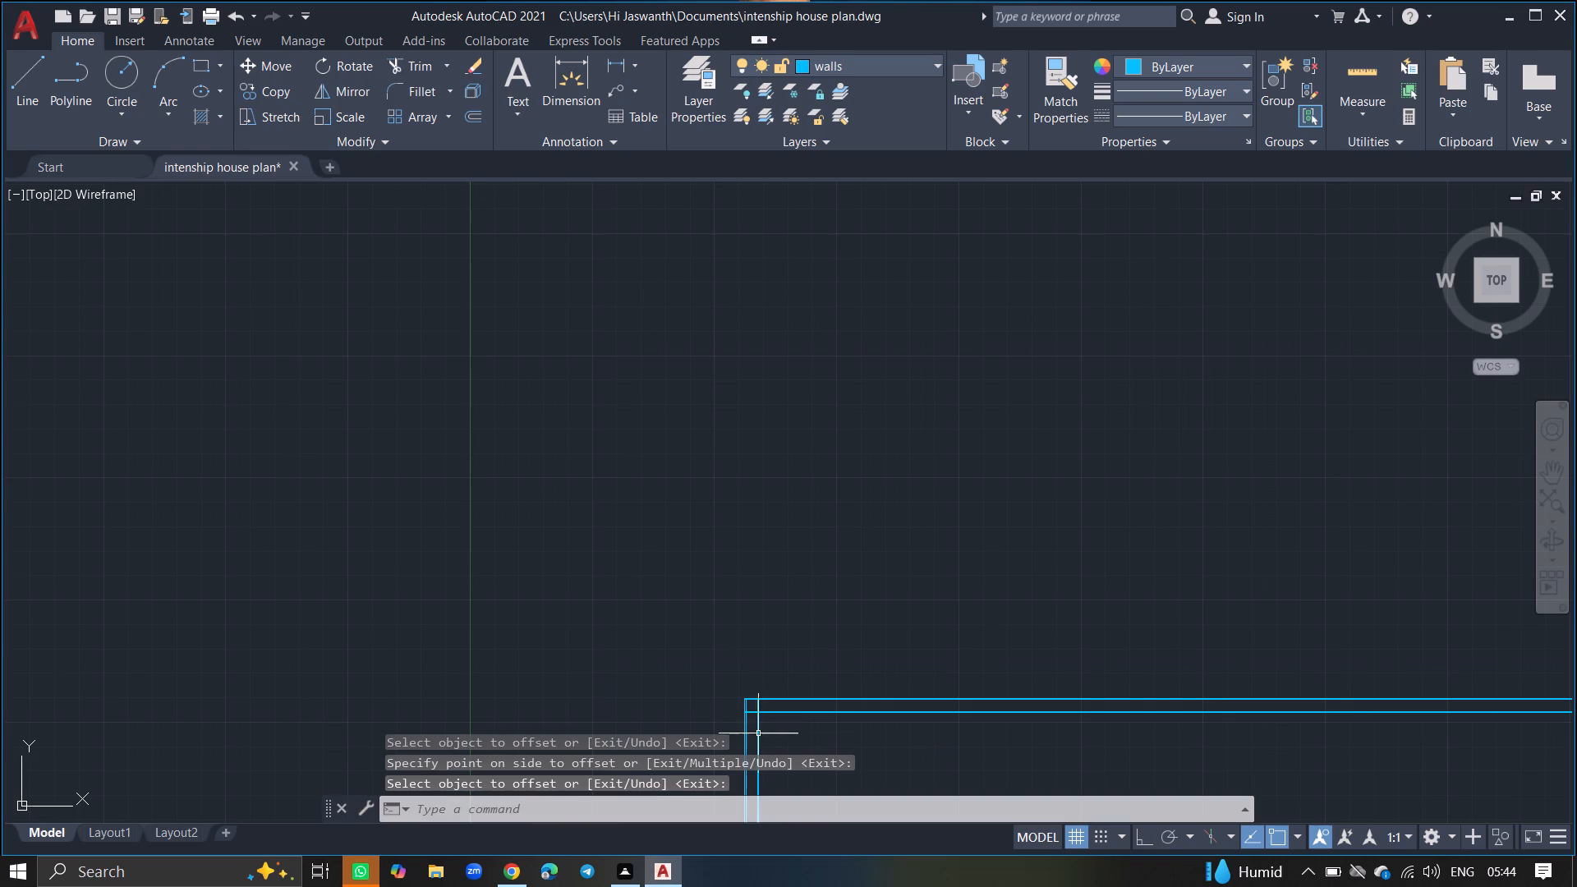
pyautogui.keyDown('ctrl'); pyautogui.scroll(8, 761, 738); pyautogui.keyUp('ctrl')
pyautogui.write('trim')
pyautogui.press('Return')
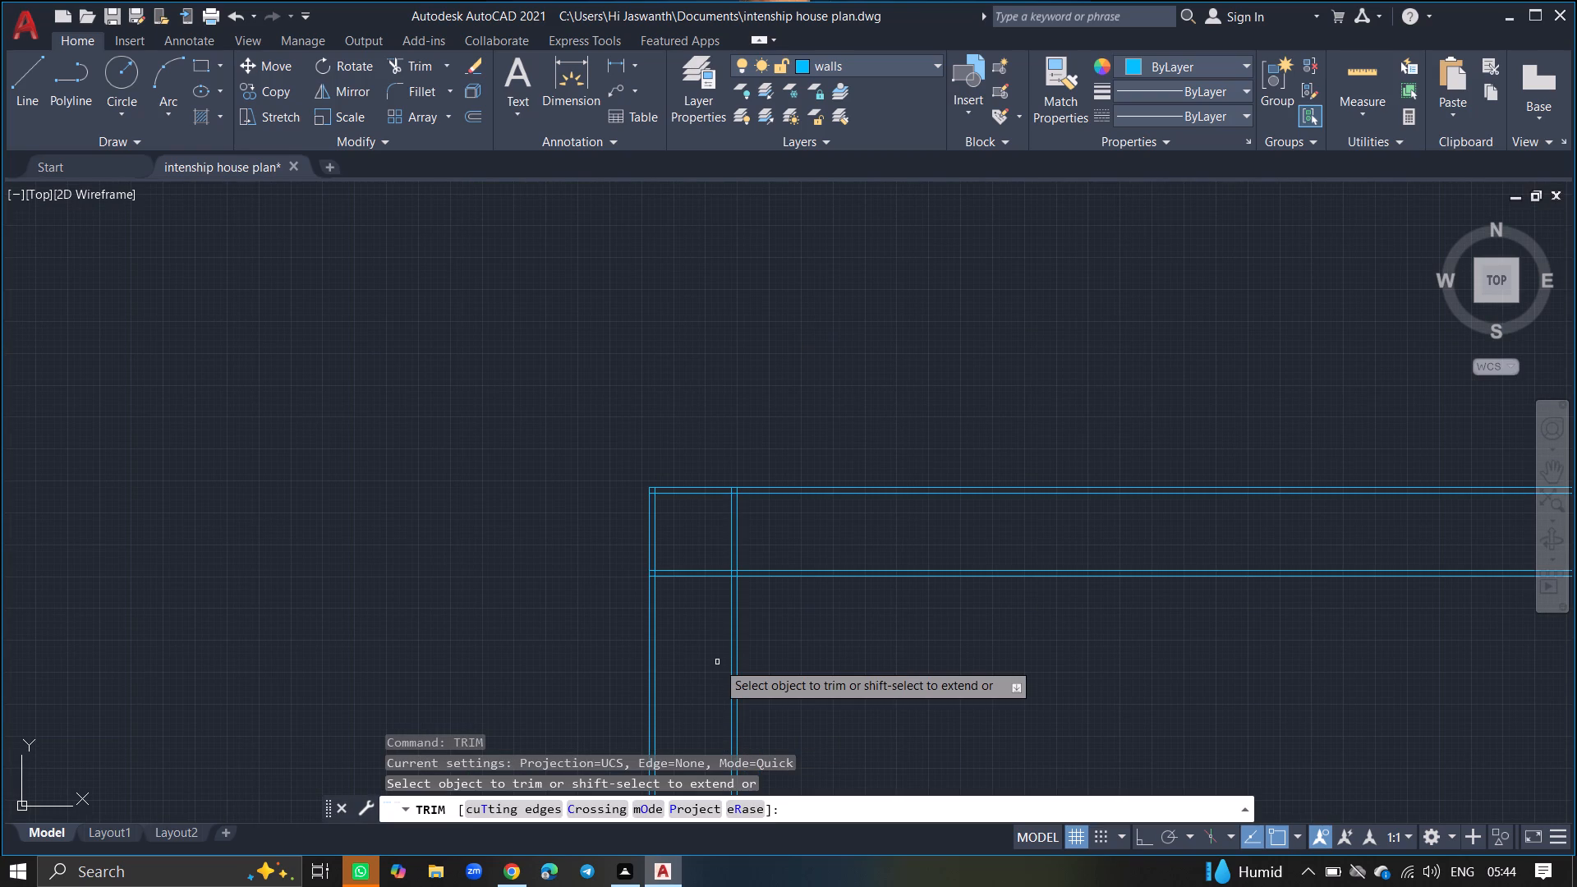
pyautogui.click(733, 655)
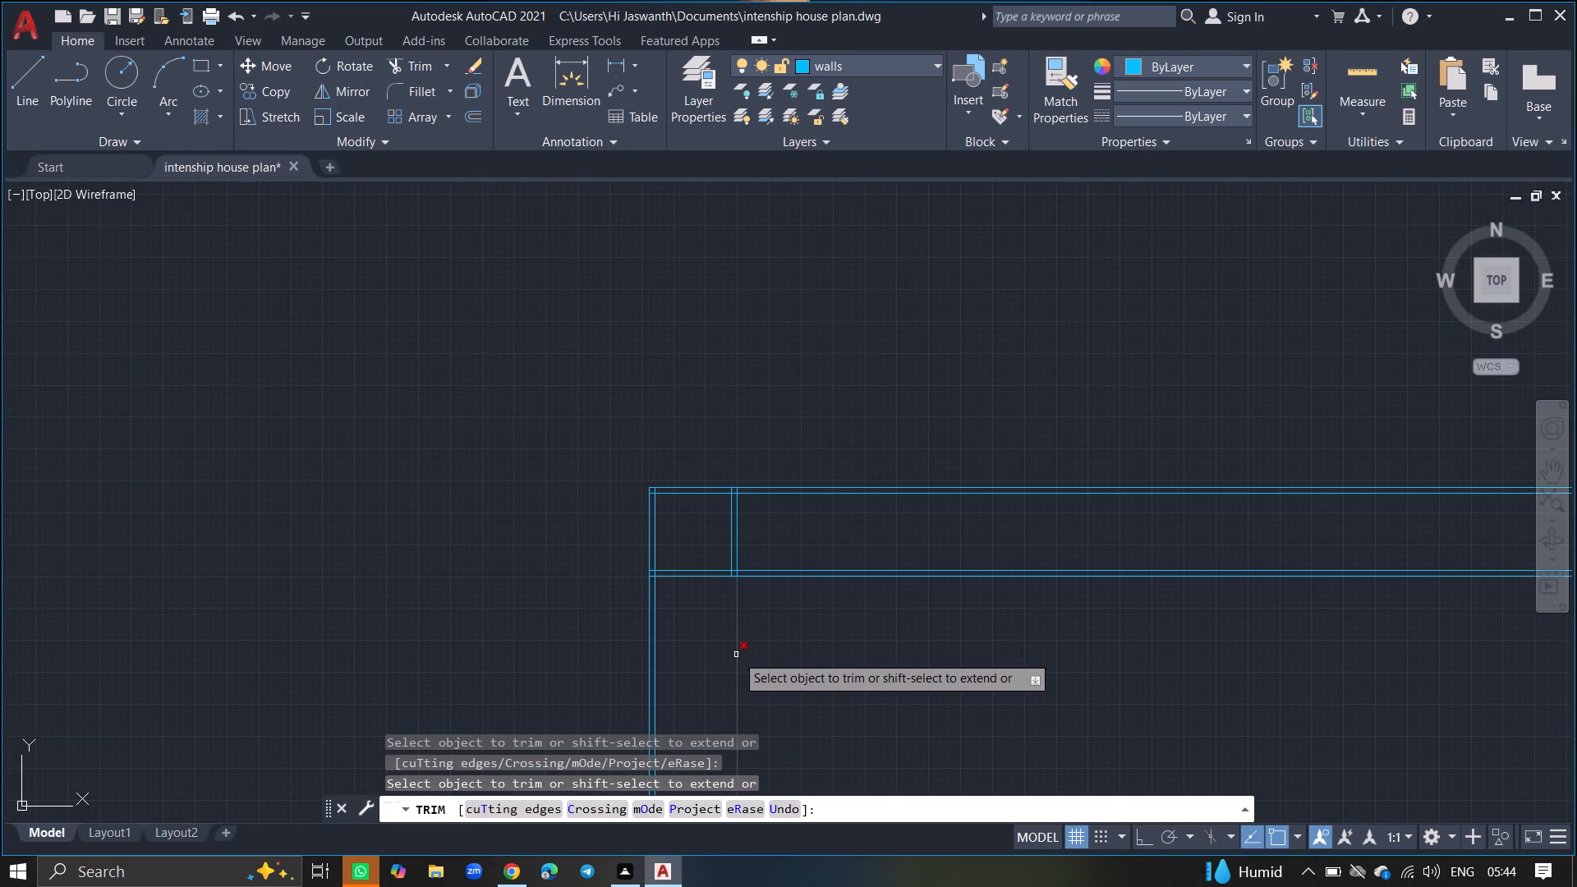
pyautogui.click(736, 655)
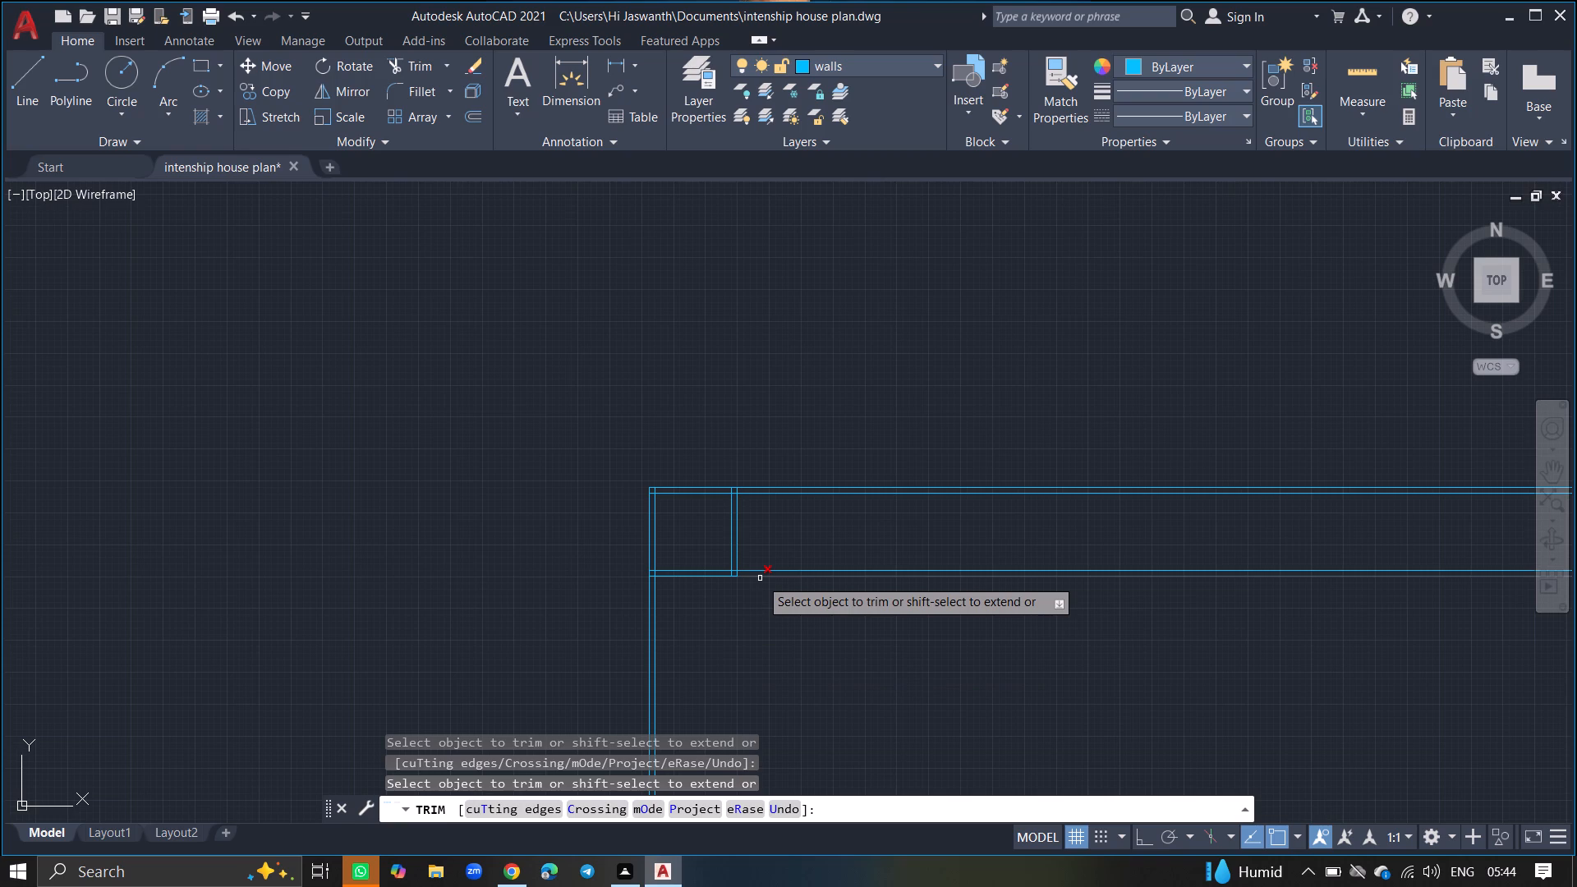
pyautogui.click(760, 578)
pyautogui.click(760, 571)
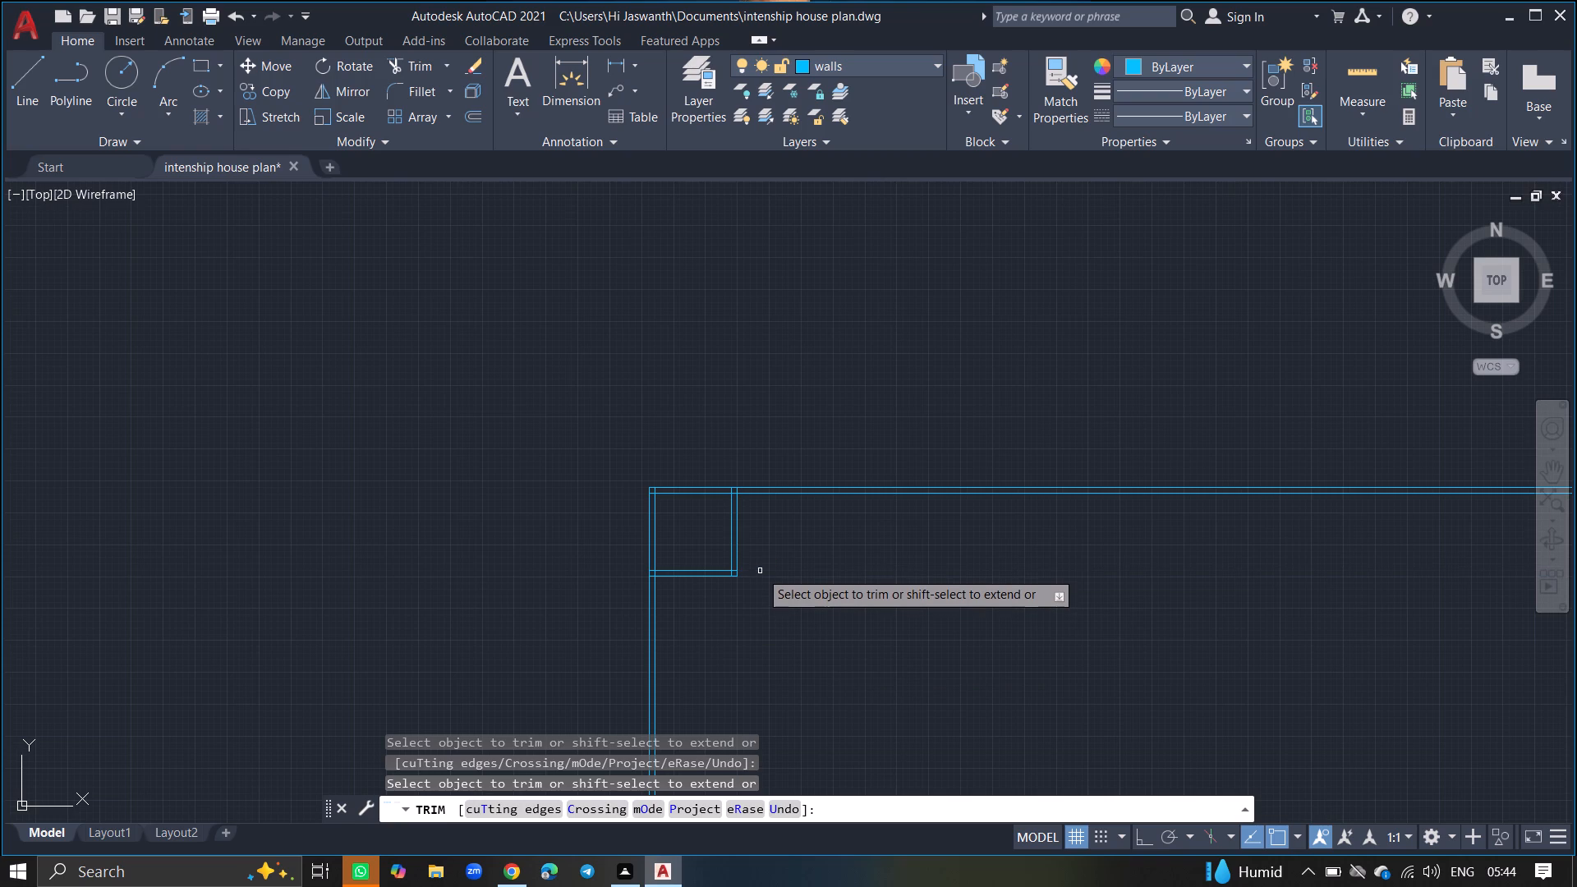
pyautogui.press('Return')
# Offset the outer line of the first room's right wall 5' to the right for the adjoining room's width.
pyautogui.write('offset')
pyautogui.press('Return')
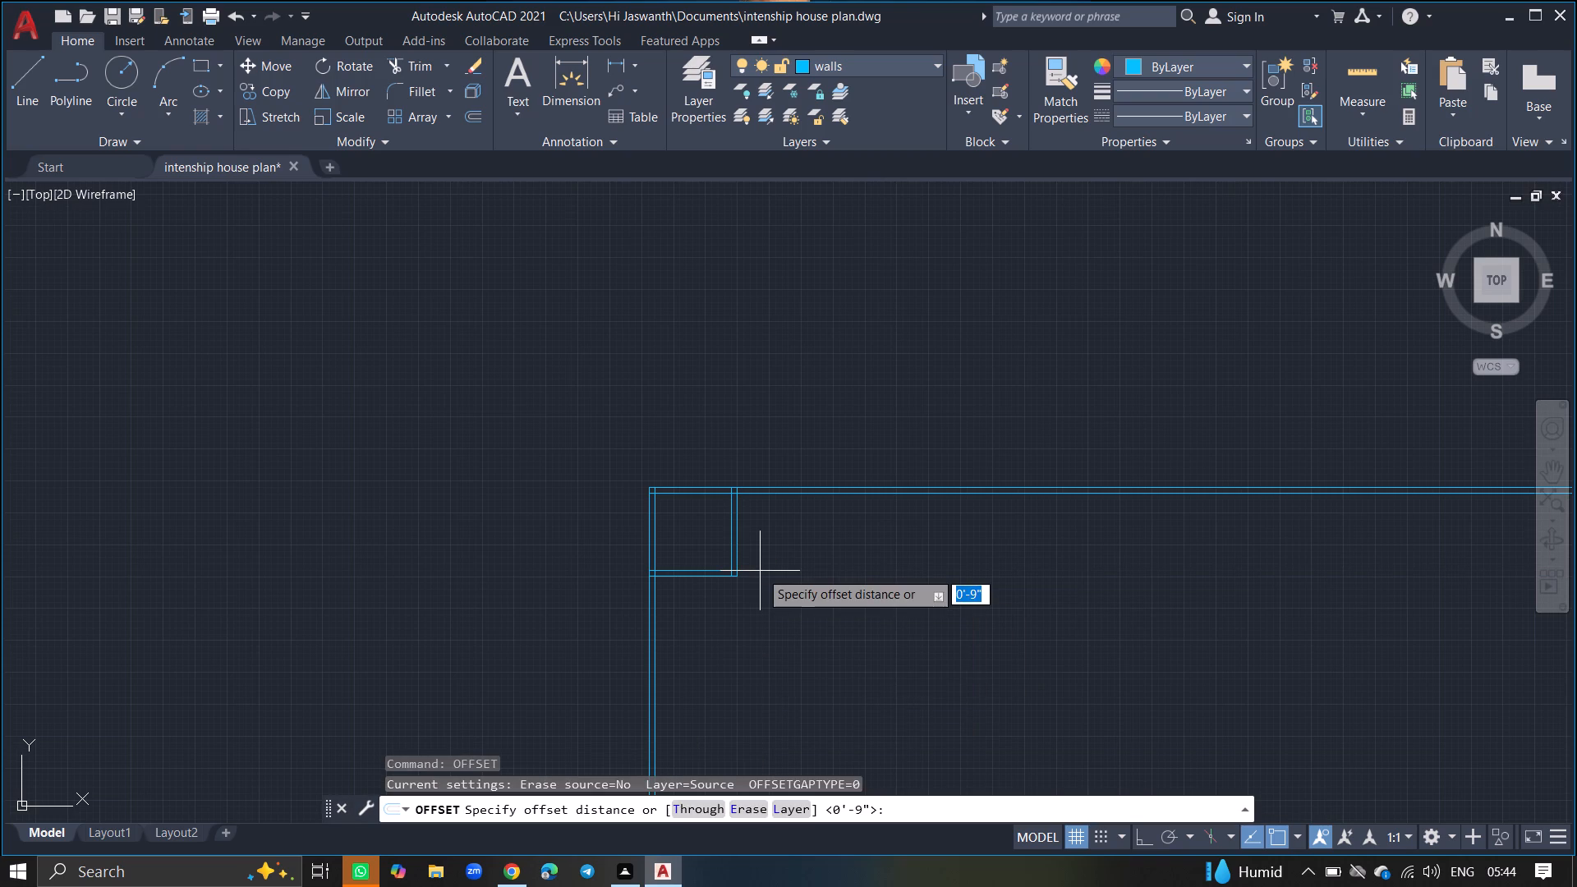
pyautogui.press('5')
pyautogui.press("'")
pyautogui.press('Return')
pyautogui.click(737, 551)
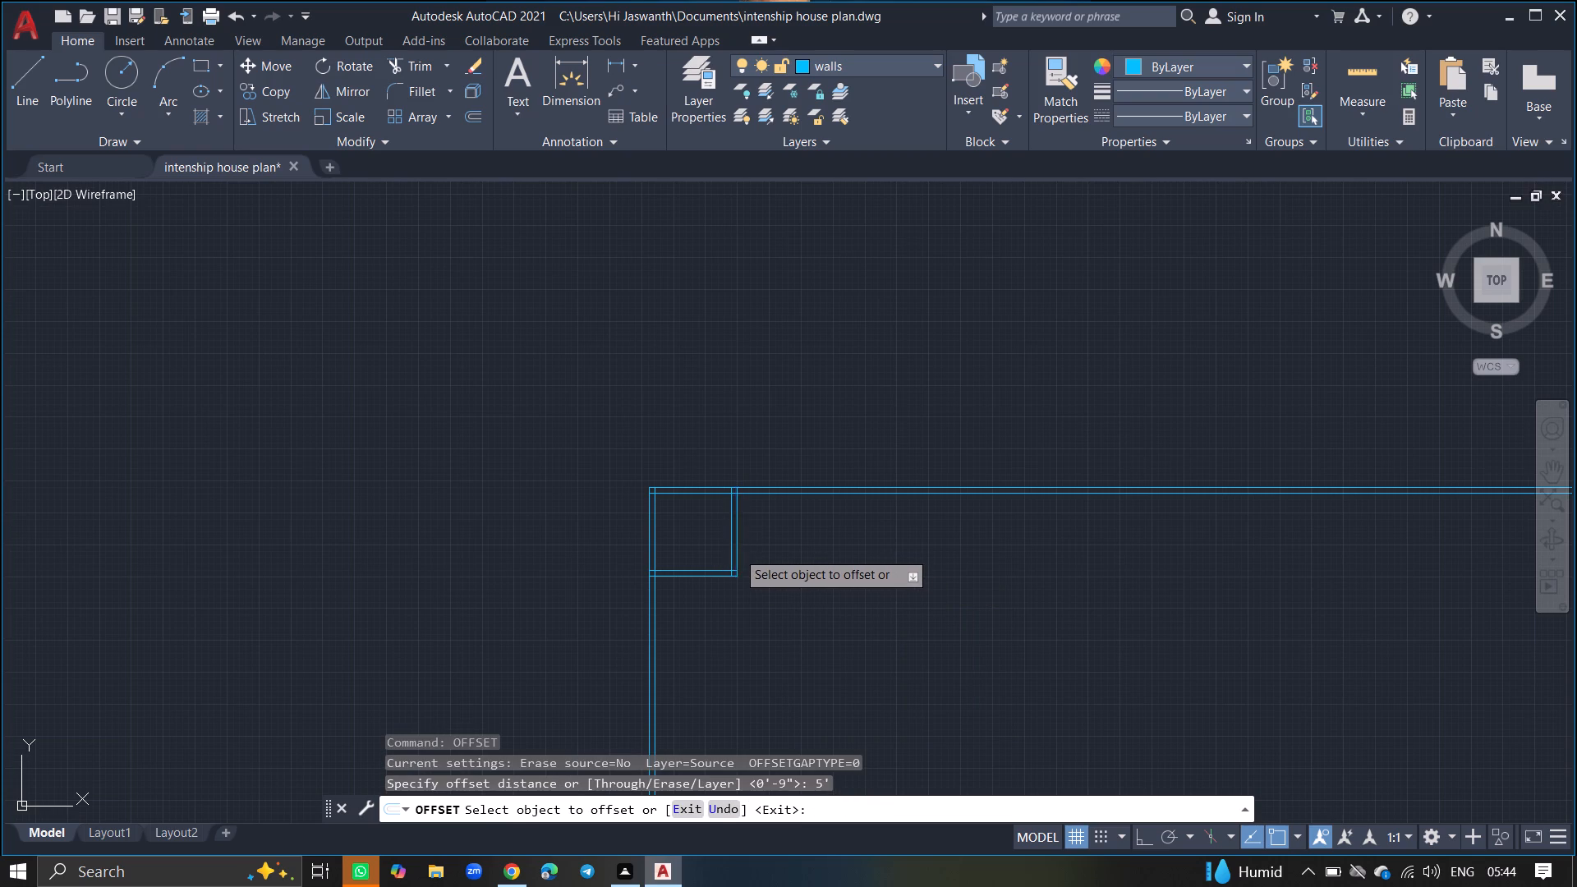
pyautogui.click(757, 557)
pyautogui.keyDown('ctrl'); pyautogui.scroll(2, 757, 557); pyautogui.keyUp('ctrl')
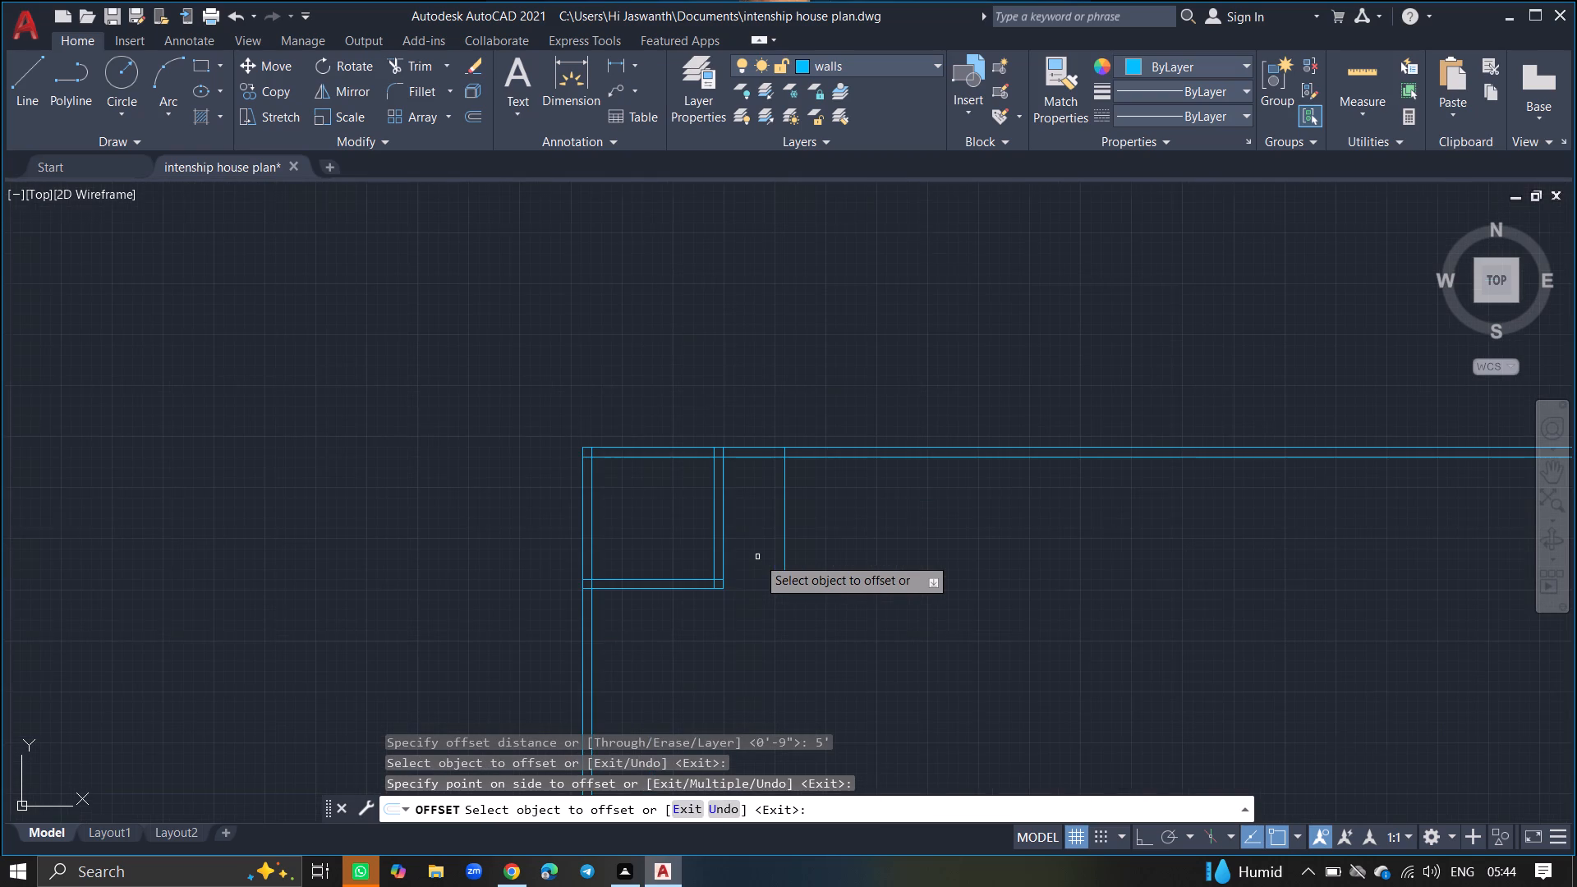
pyautogui.keyDown('ctrl'); pyautogui.scroll(1, 757, 557); pyautogui.keyUp('ctrl')
pyautogui.press('Return')
# Offset the adjoining room's new right-hand boundary line 9" to the right to give that wall its thickness.
pyautogui.write('offset')
pyautogui.press('Return')
pyautogui.write('9"')
pyautogui.press('Return')
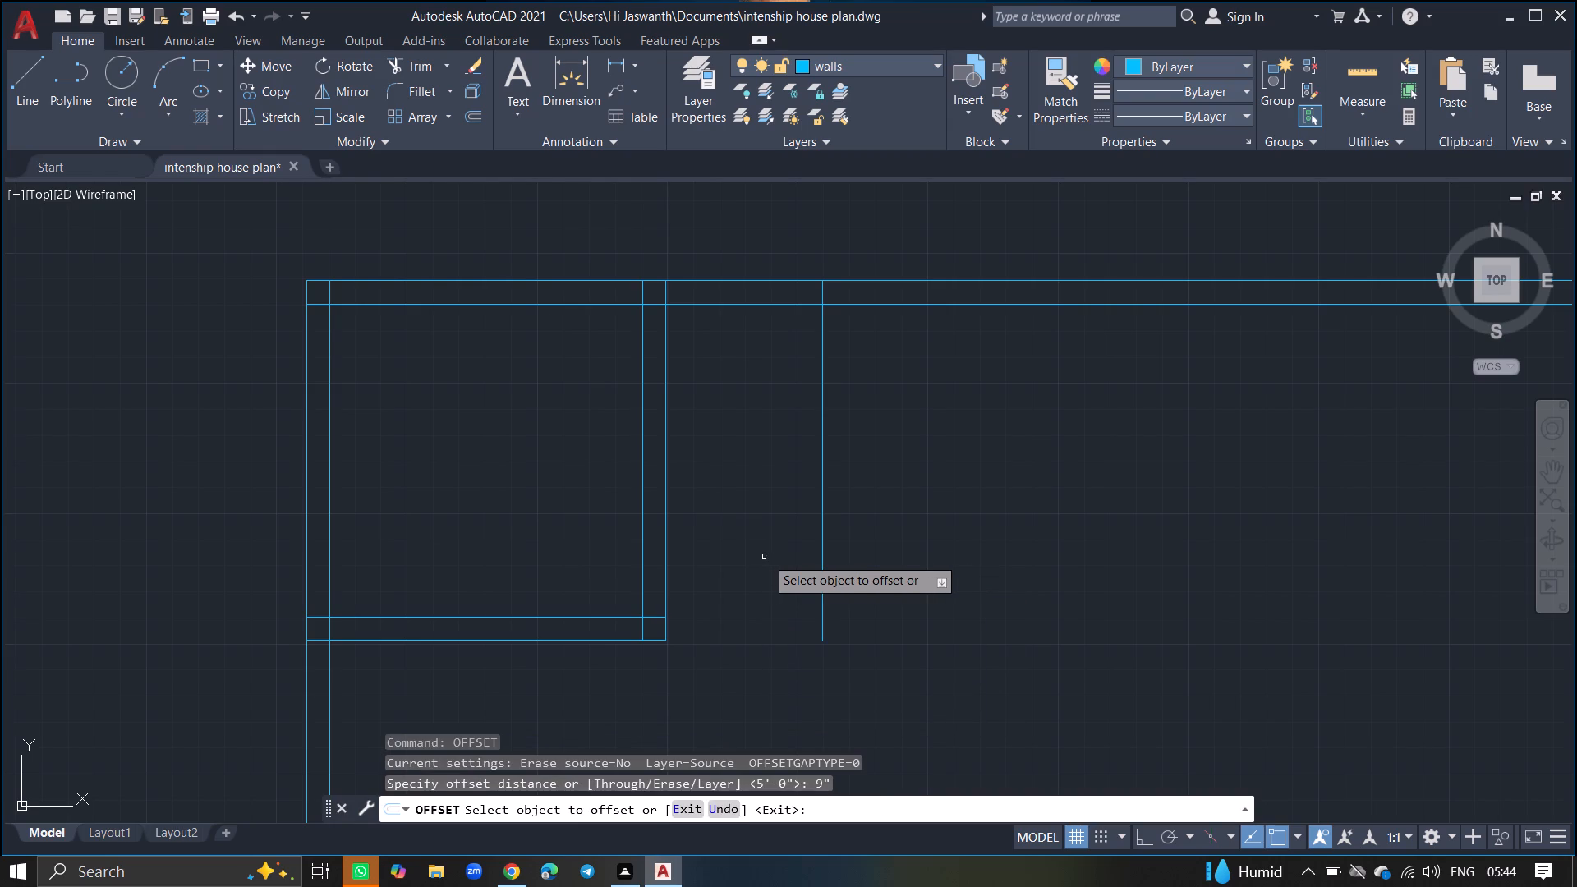
pyautogui.click(822, 552)
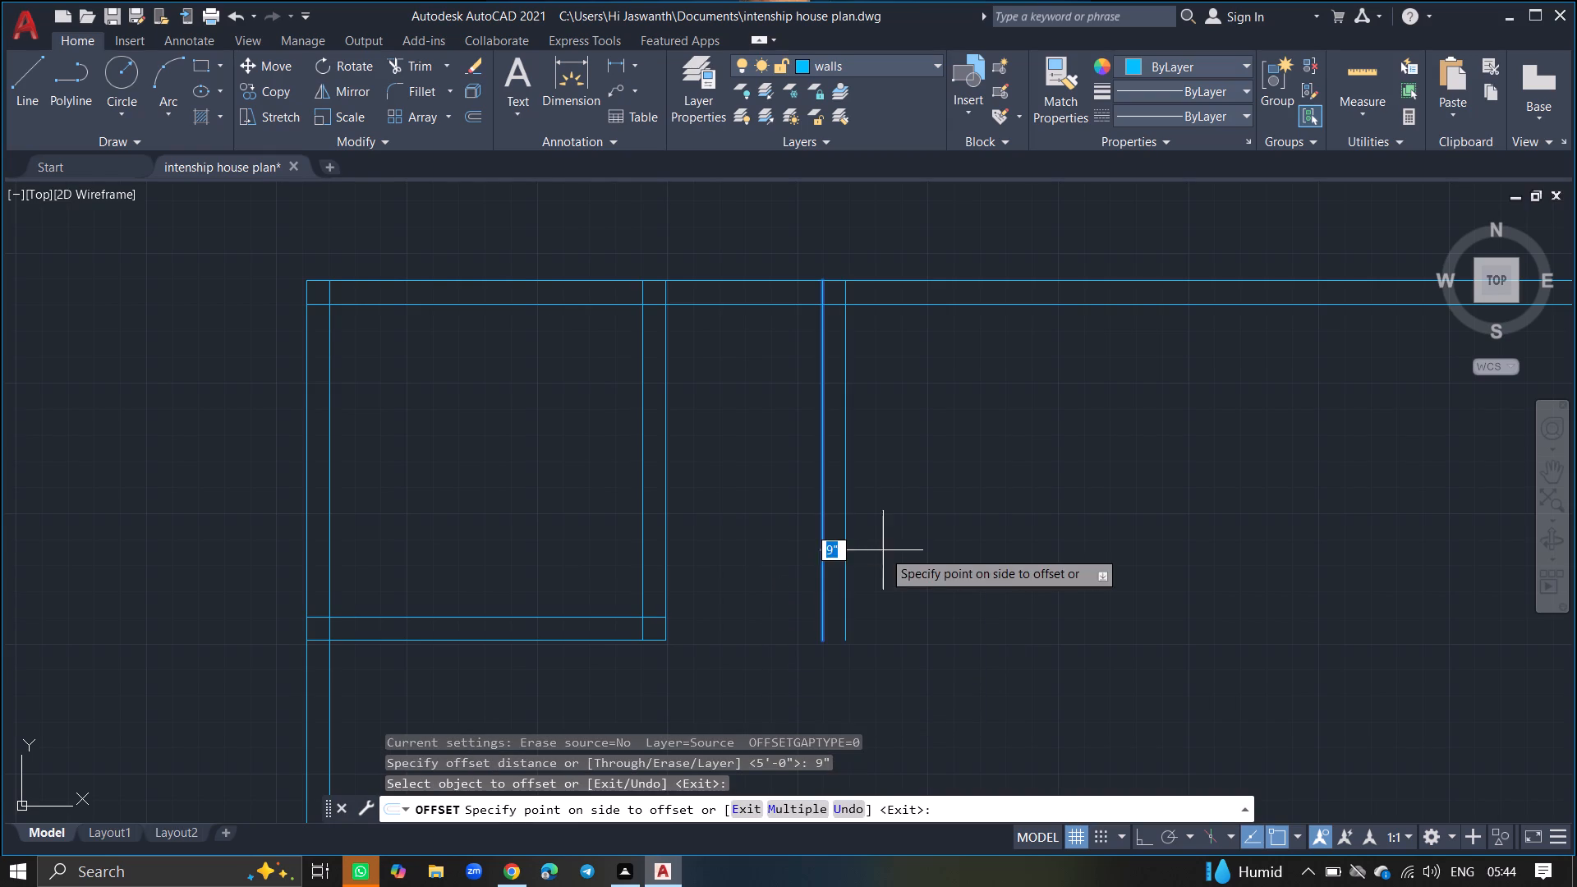
pyautogui.click(883, 550)
pyautogui.press('Return')
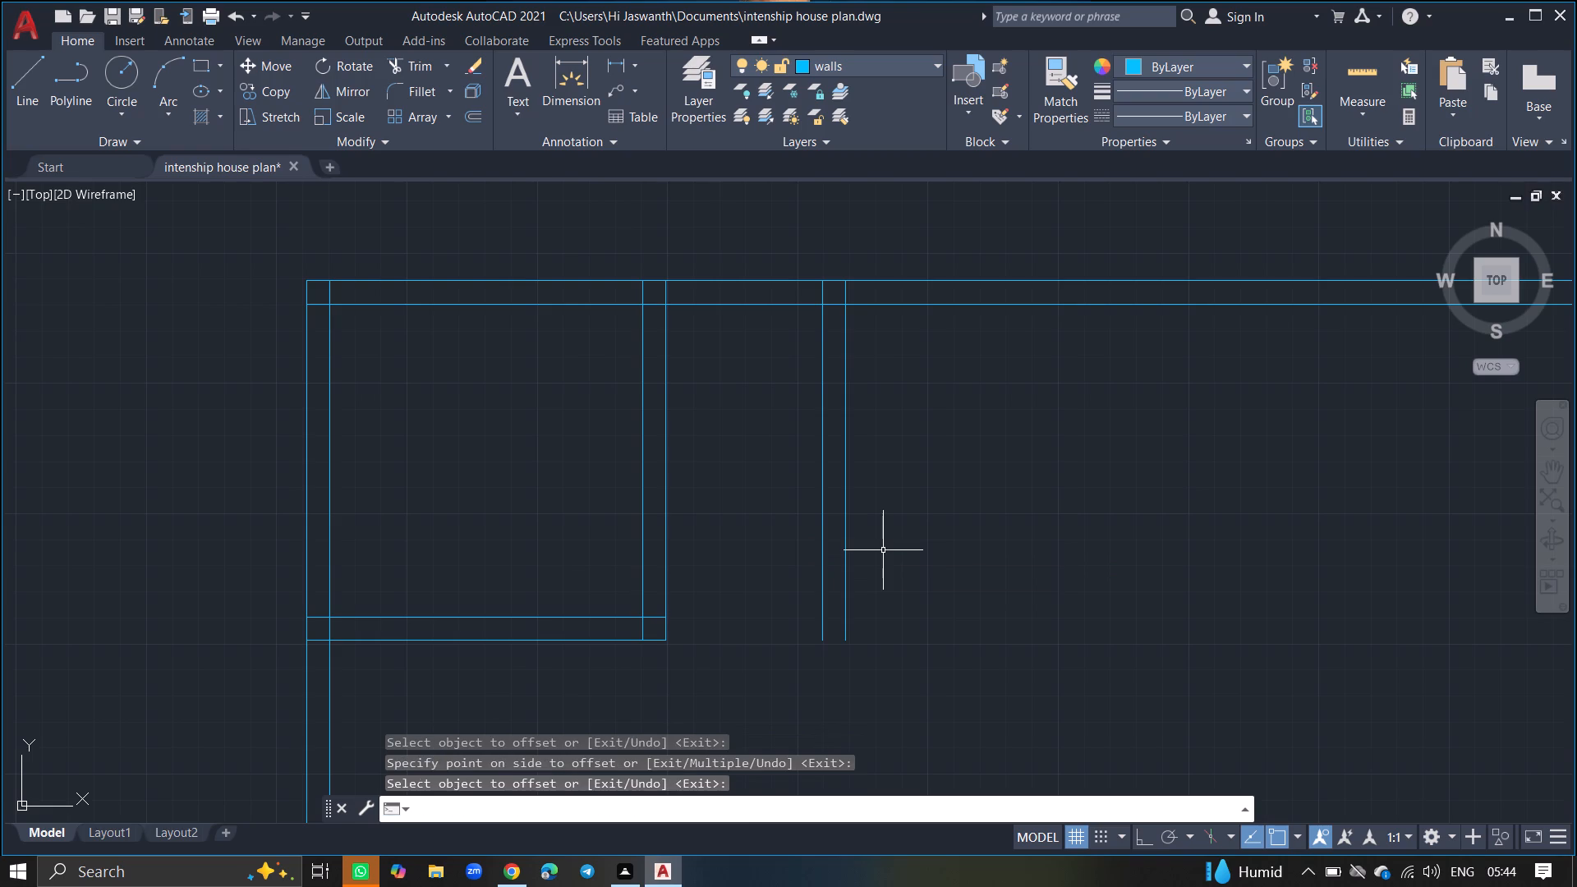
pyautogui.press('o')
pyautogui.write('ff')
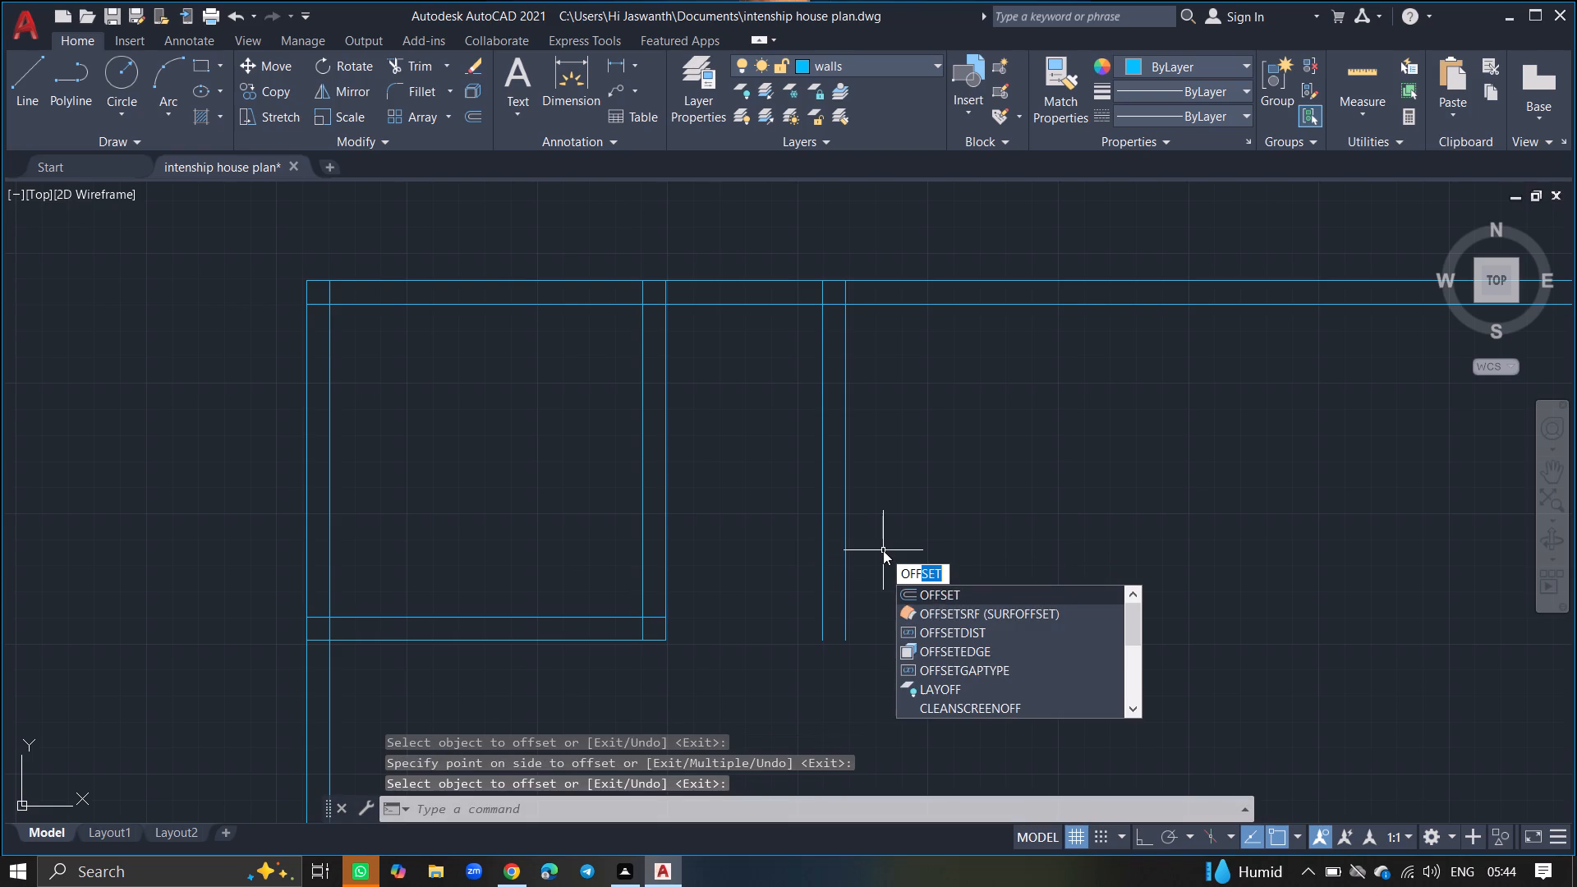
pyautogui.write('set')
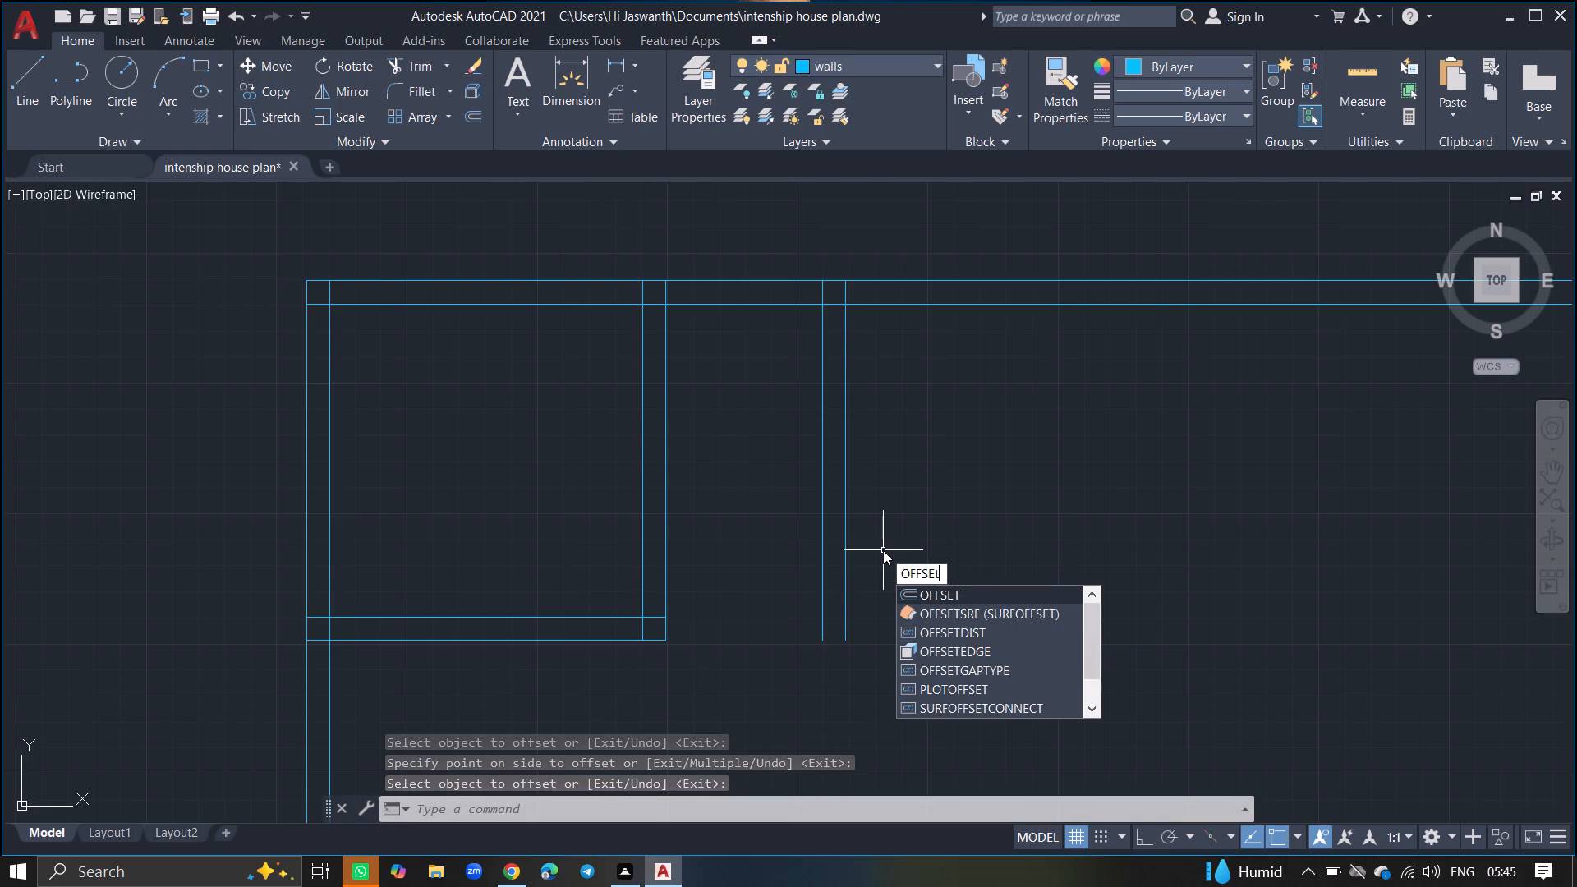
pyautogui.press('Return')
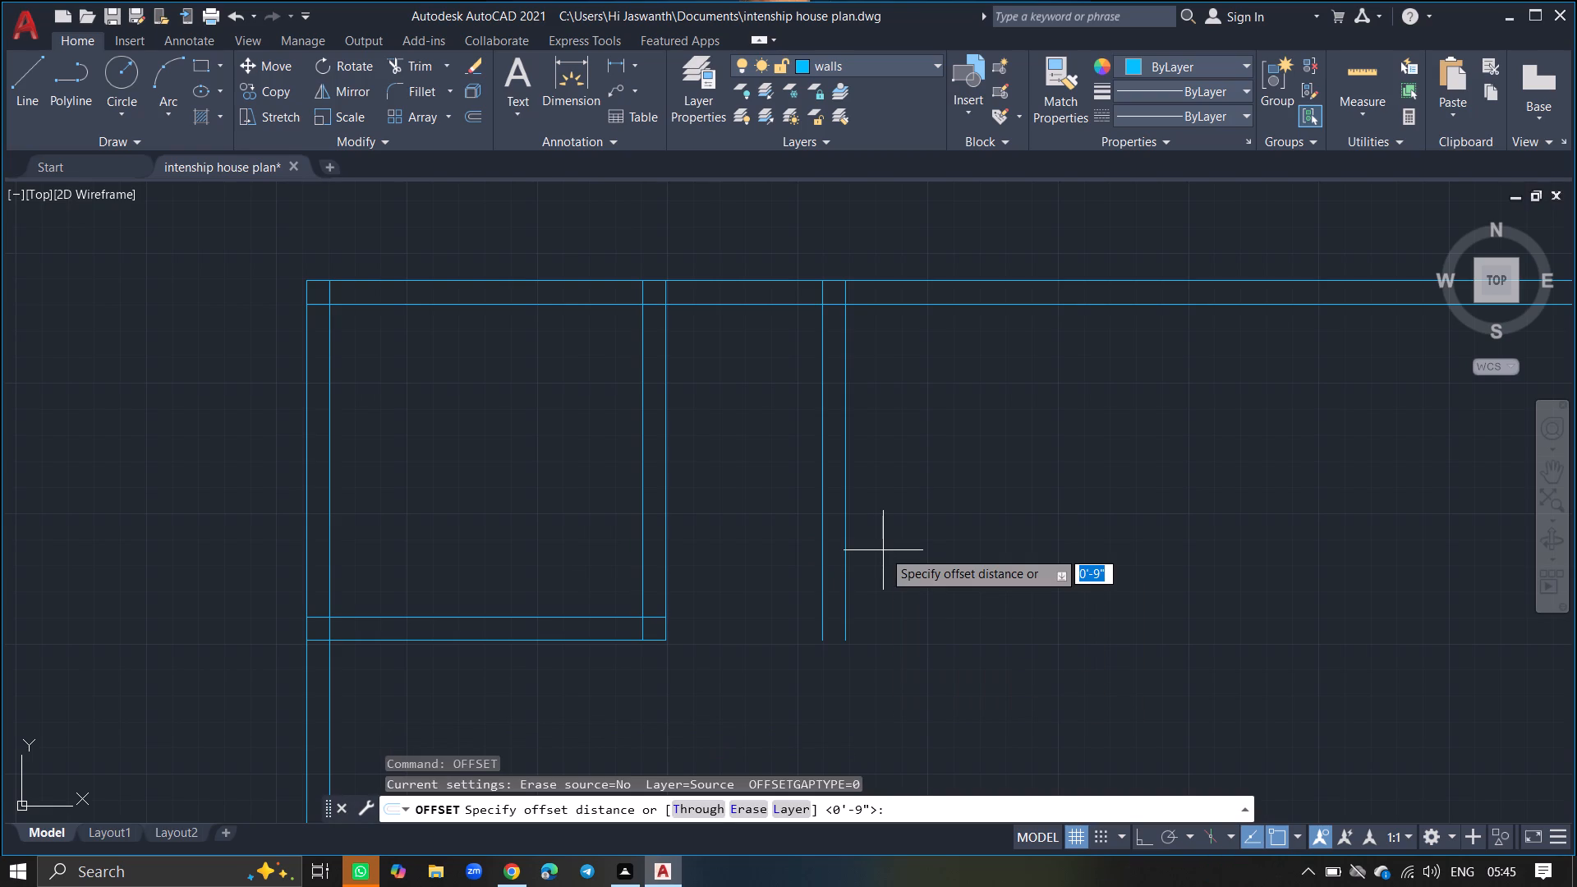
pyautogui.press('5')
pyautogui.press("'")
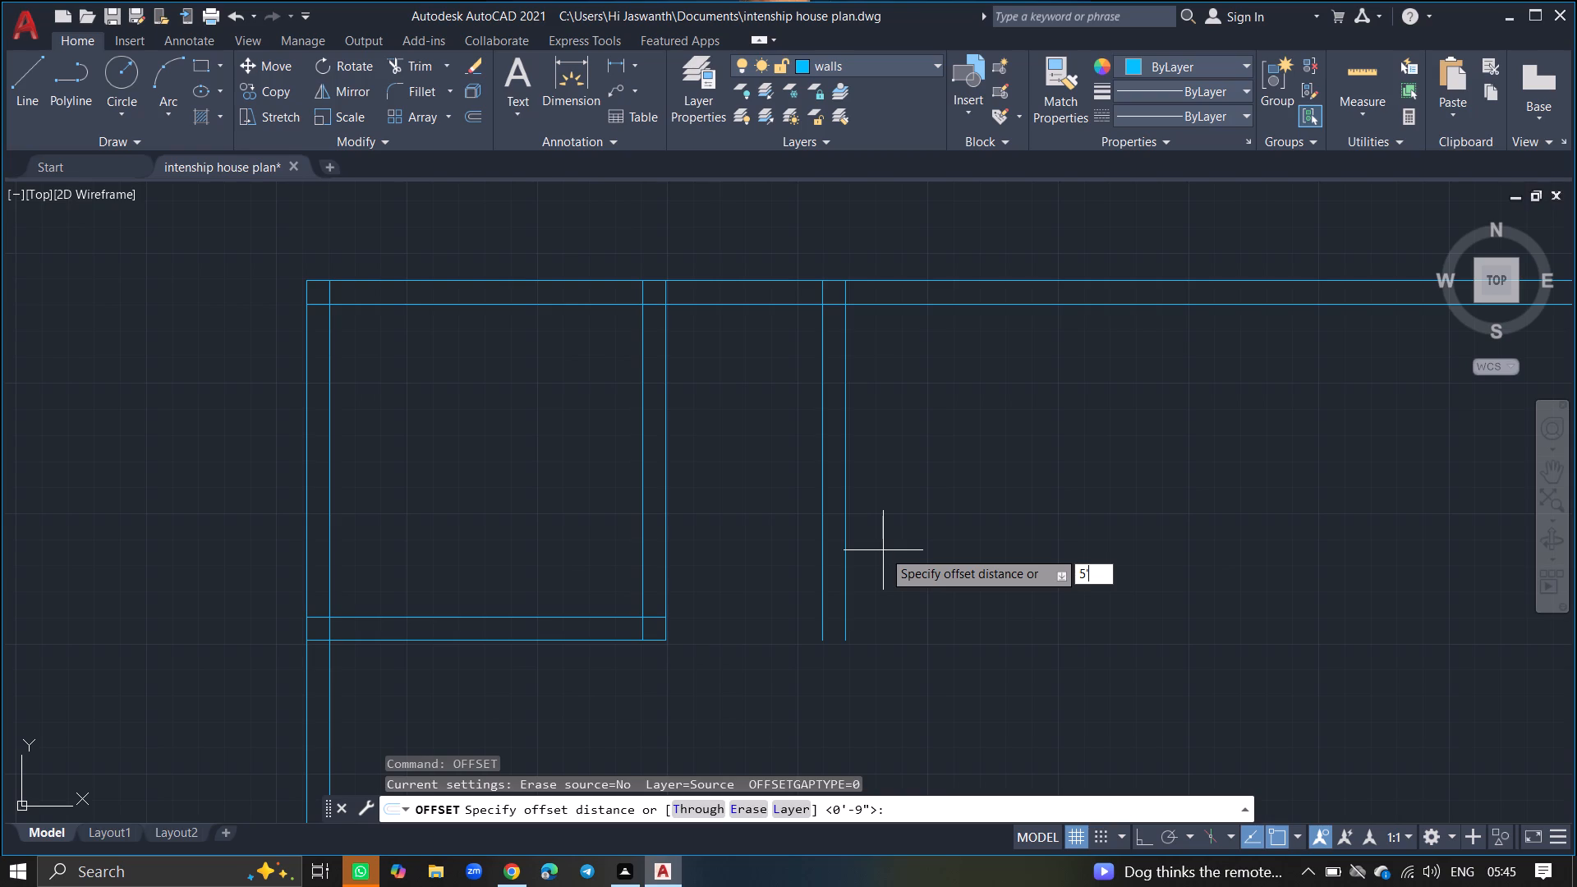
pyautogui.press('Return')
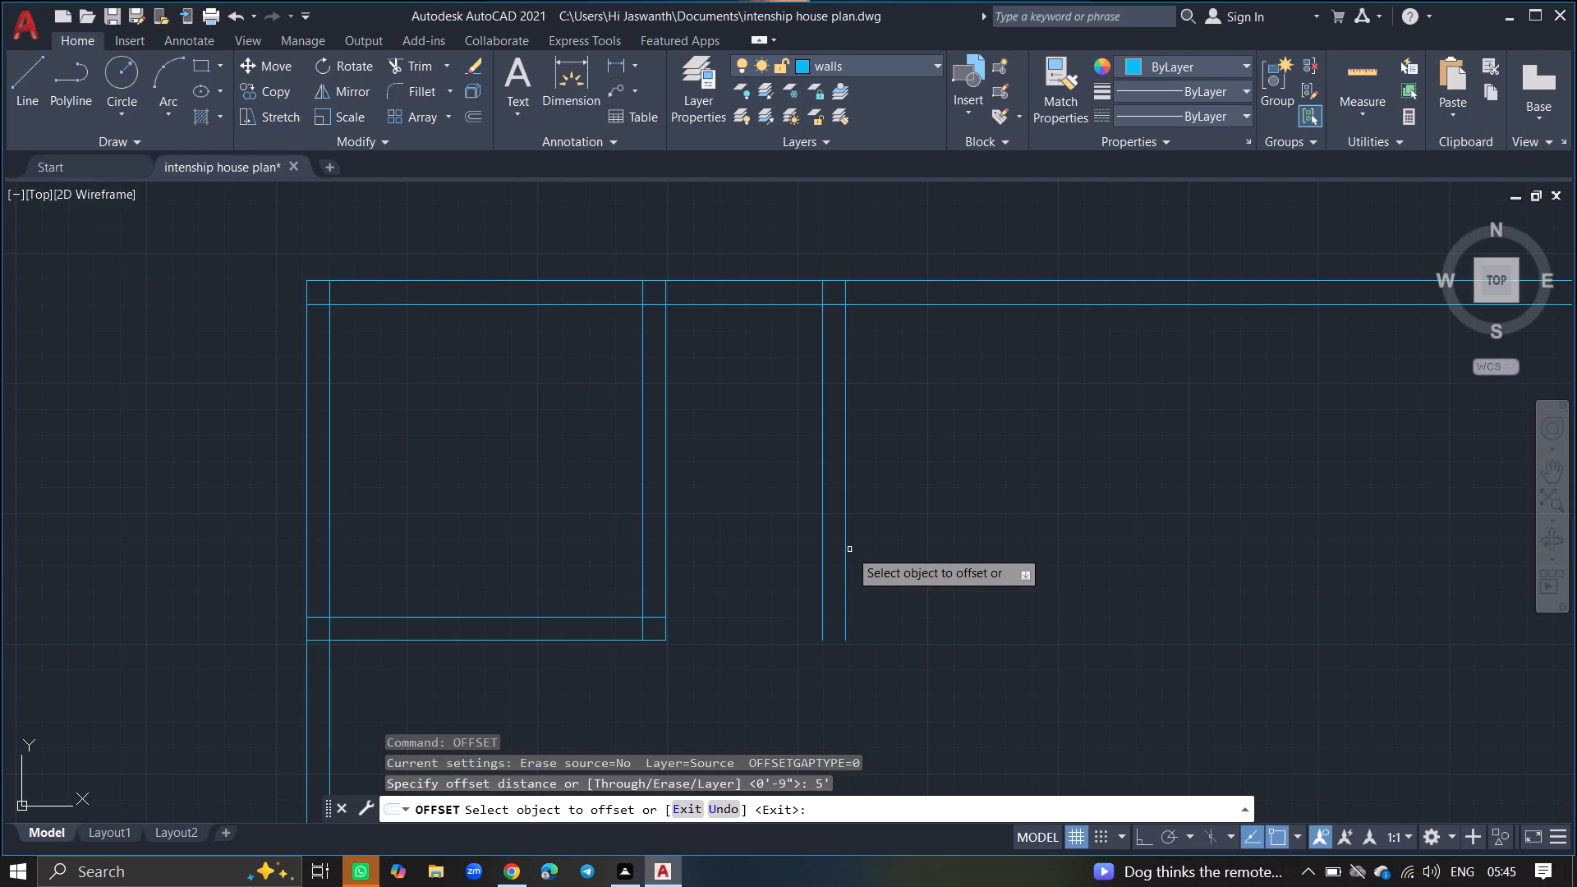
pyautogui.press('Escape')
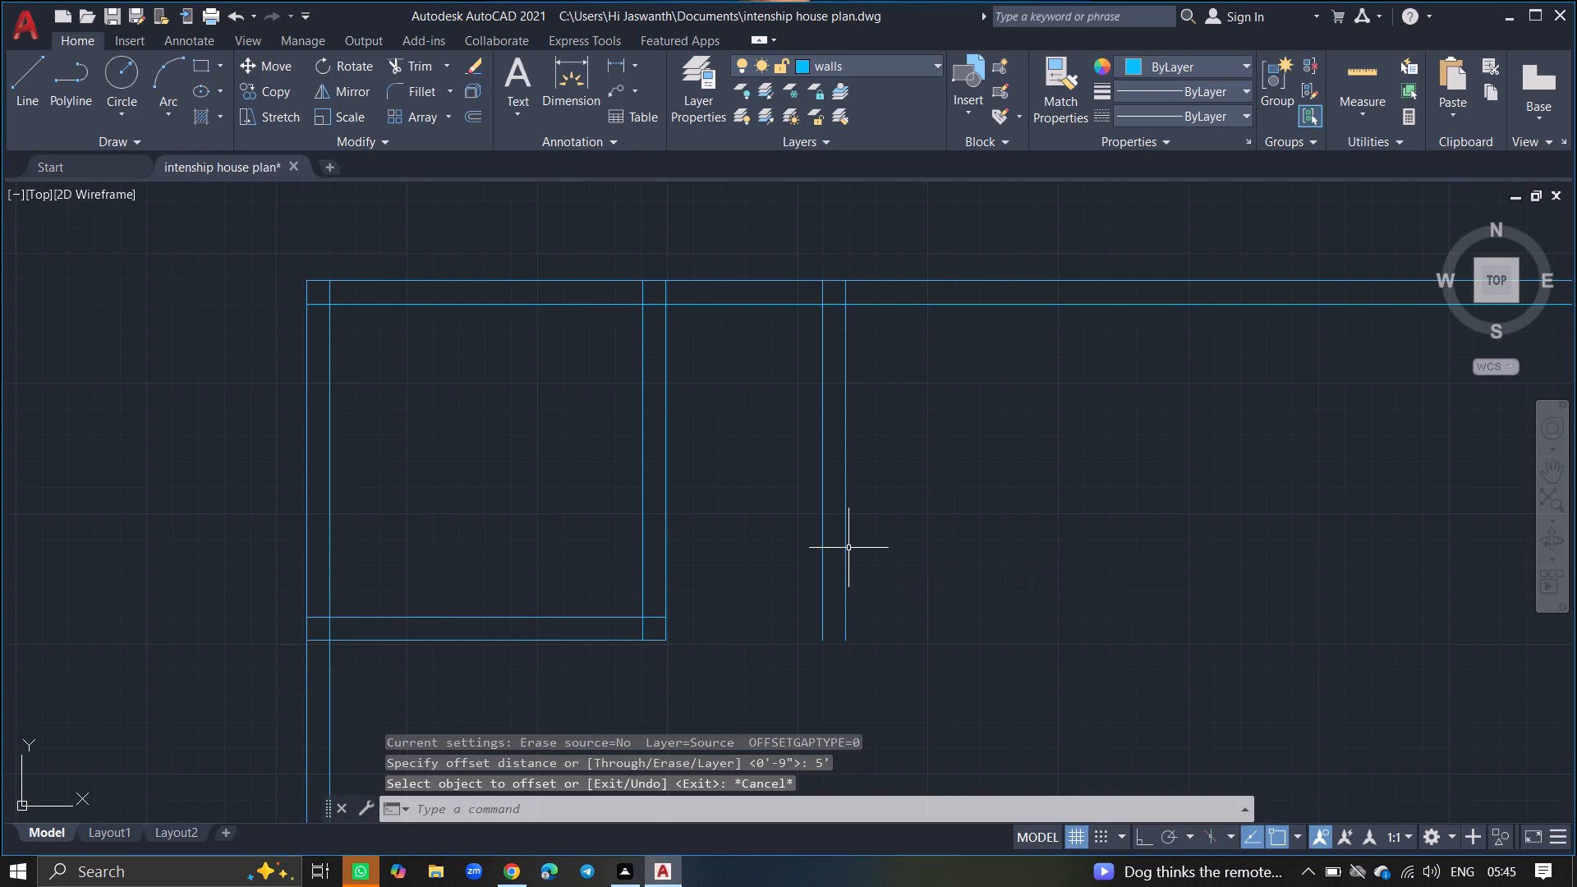
# Offset the inner line of the top exterior wall 8' downward for the narrow adjoining room's depth.
pyautogui.write('off')
pyautogui.write('set')
pyautogui.press('Return')
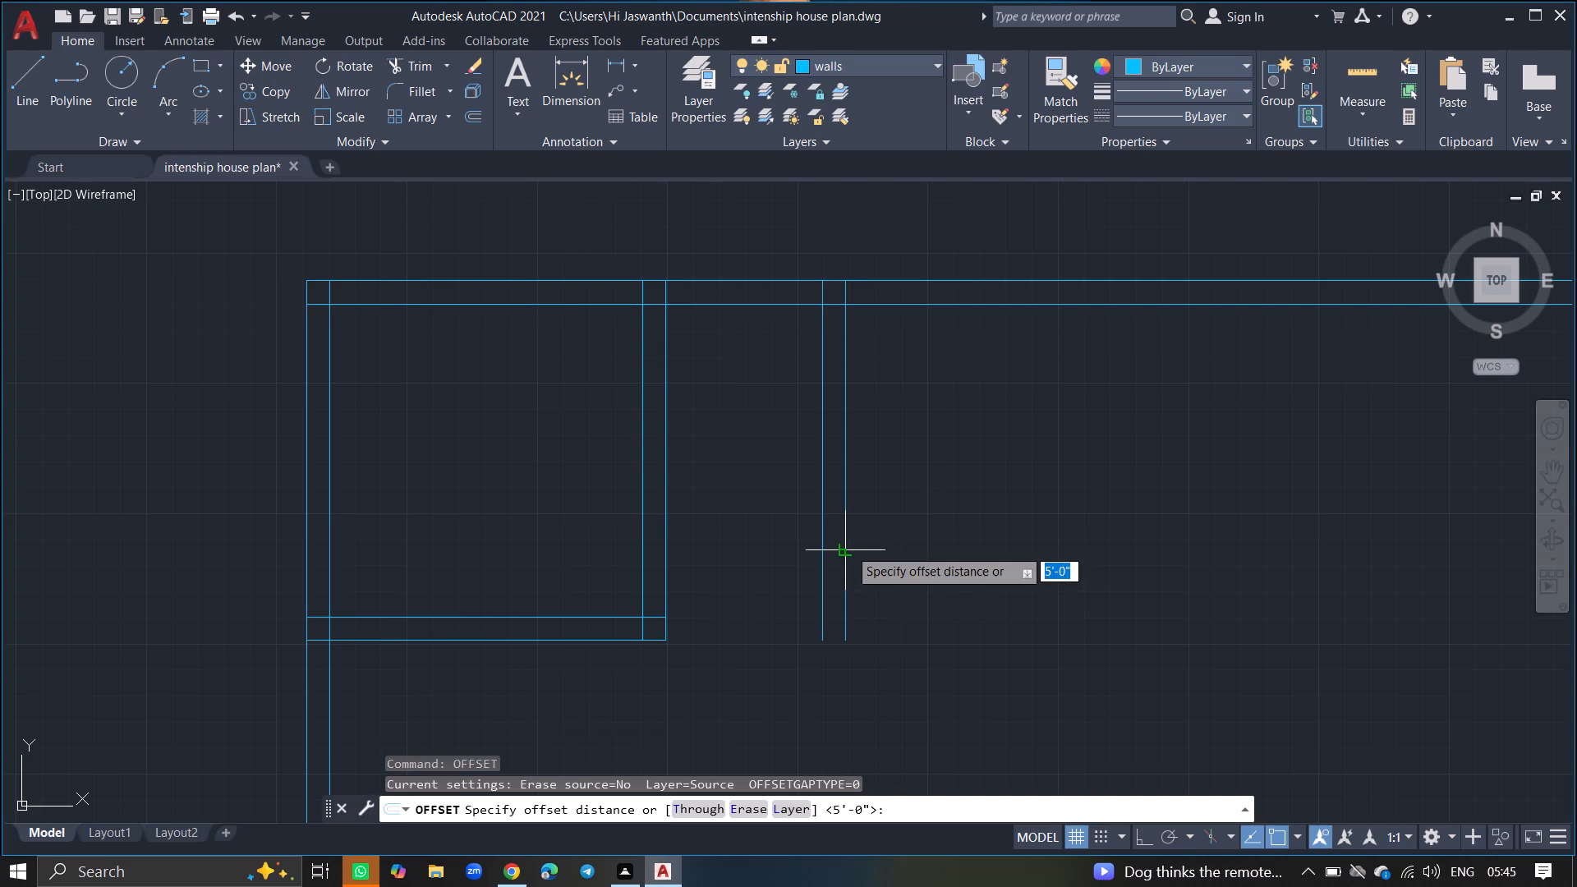
pyautogui.write("8'")
pyautogui.press('Return')
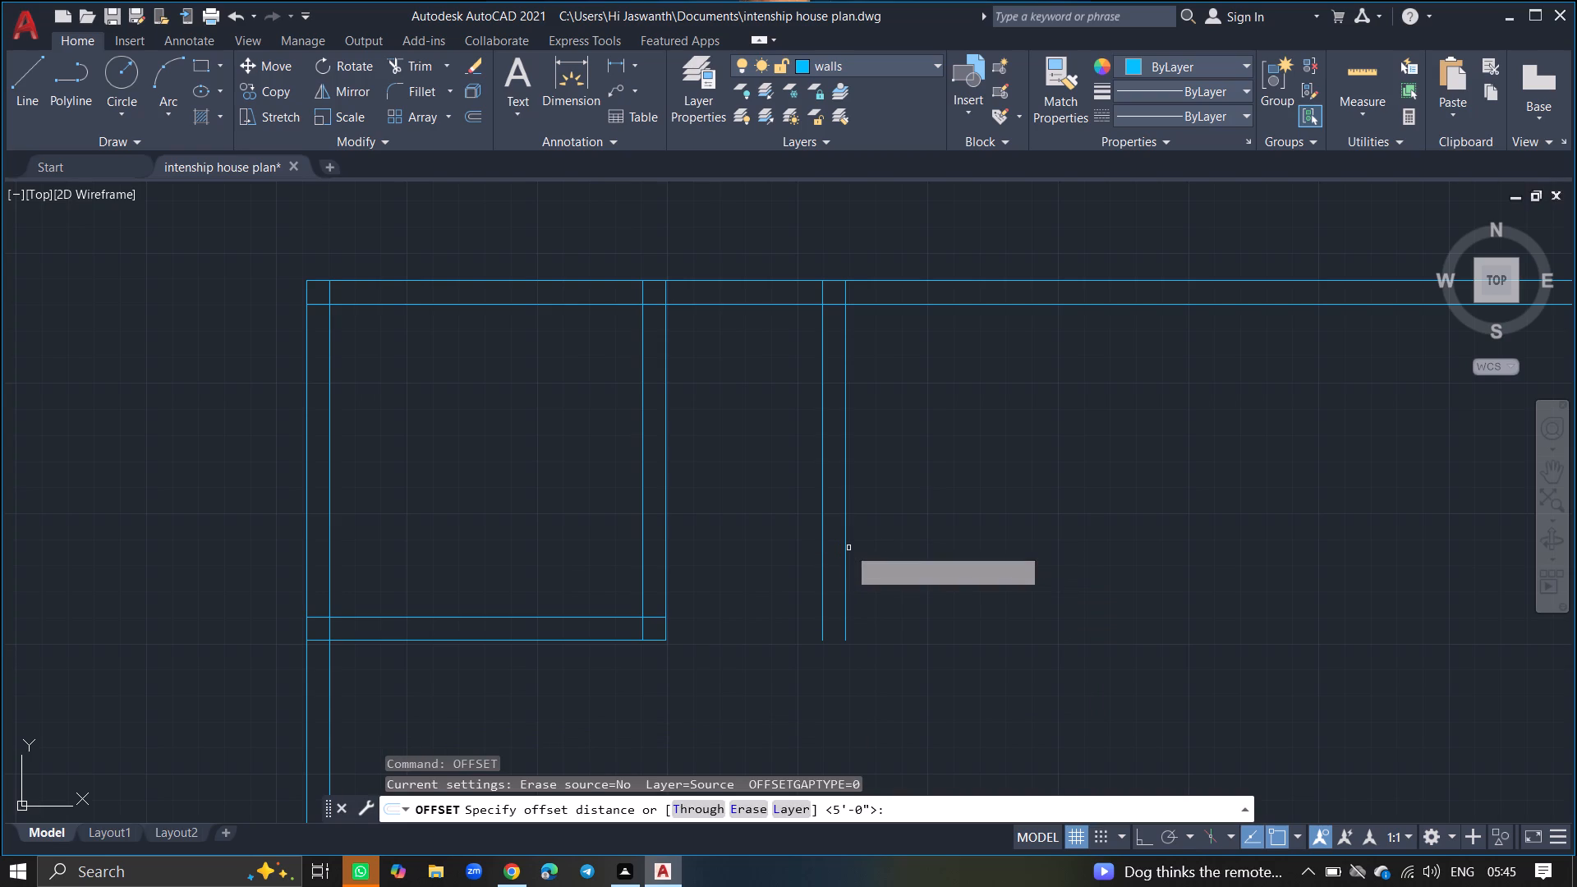
pyautogui.click(777, 306)
pyautogui.click(775, 393)
pyautogui.press('Return')
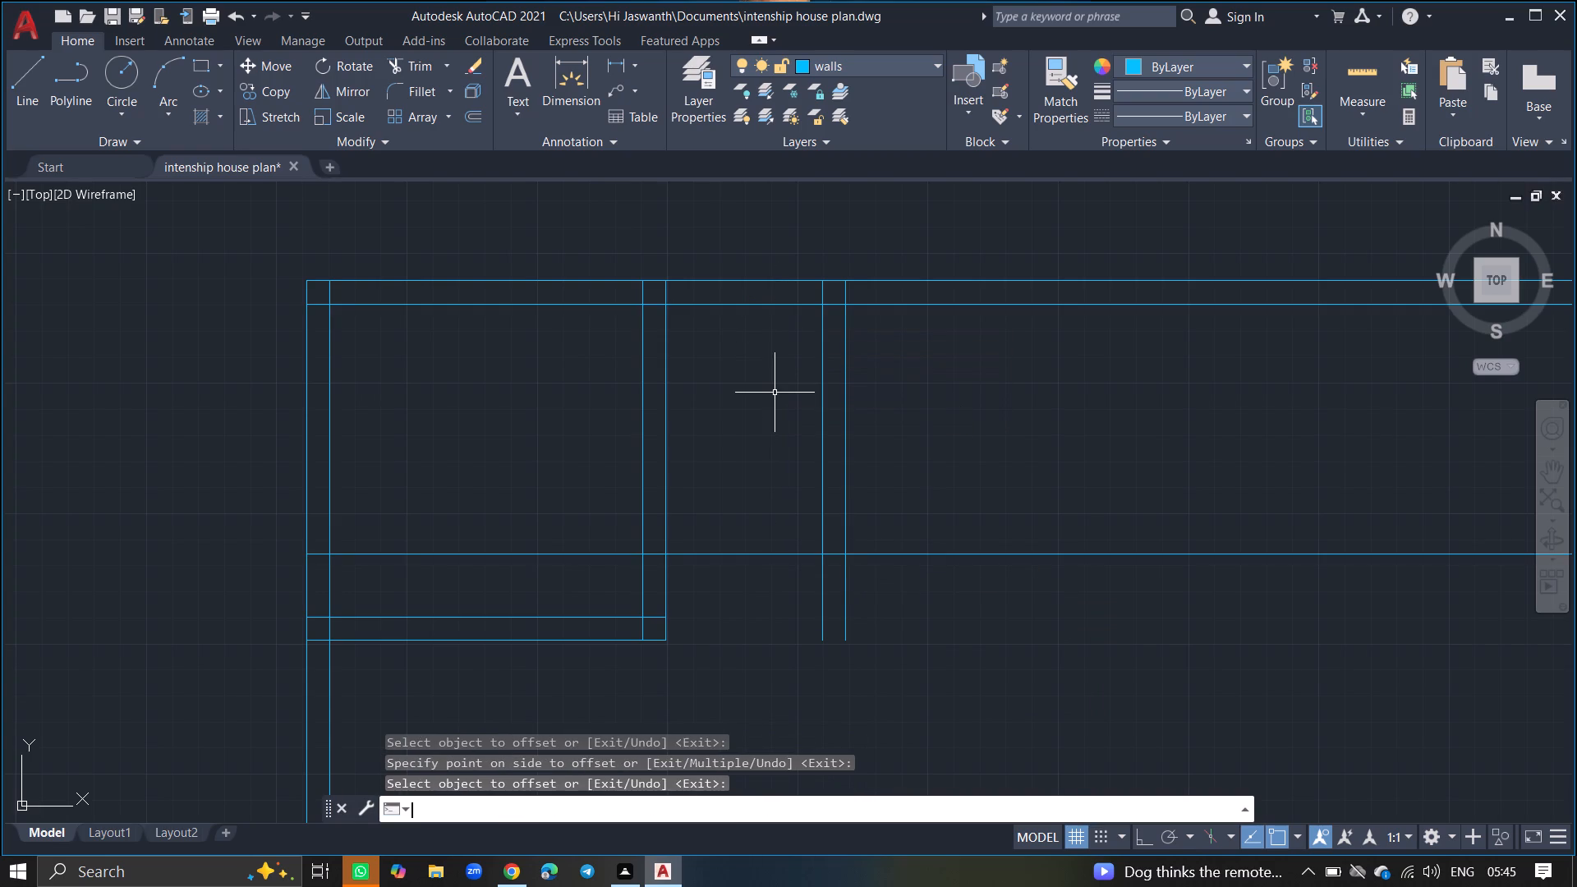
# Offset the adjoining room's new lower boundary line 9" downward to give that wall its thickness.
pyautogui.write('off')
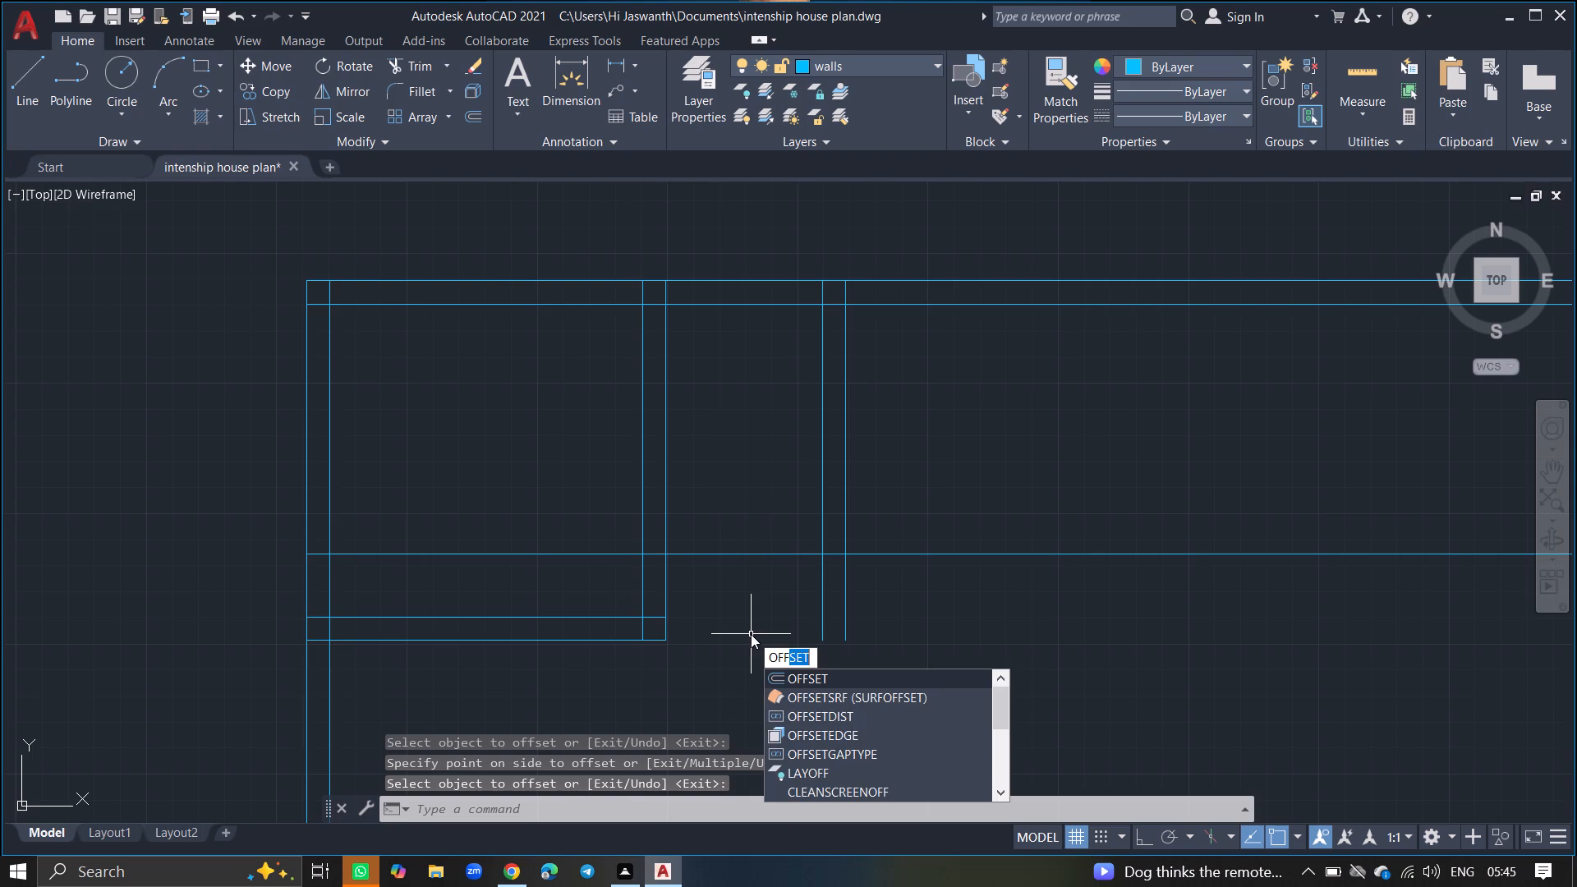
pyautogui.write('set')
pyautogui.press('Return')
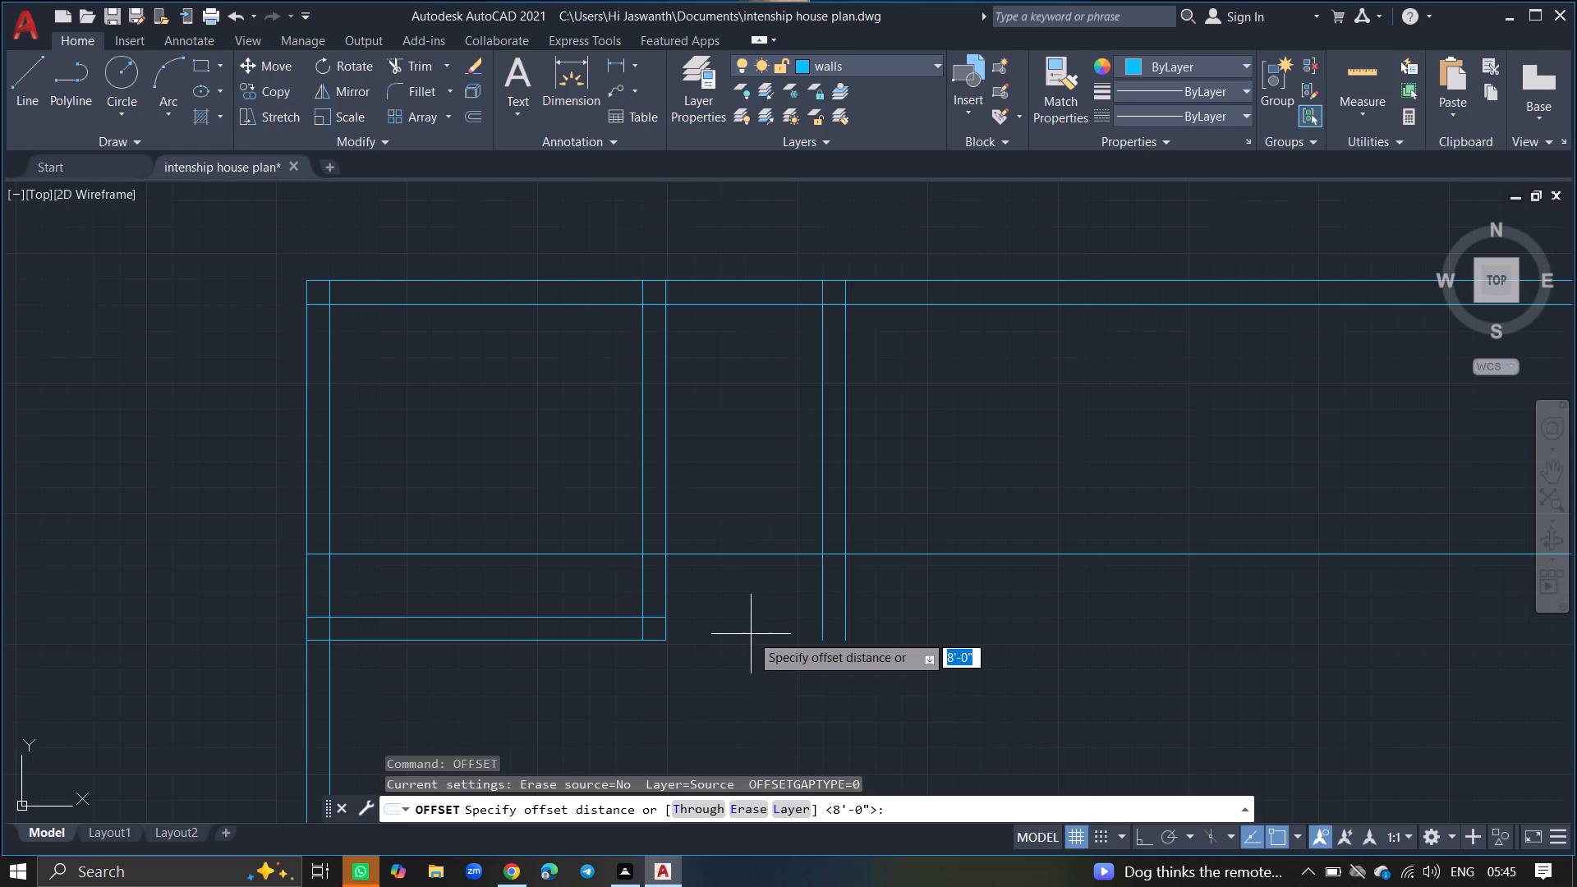
pyautogui.press('9')
pyautogui.hotkey('shift', '"')
pyautogui.press('Return')
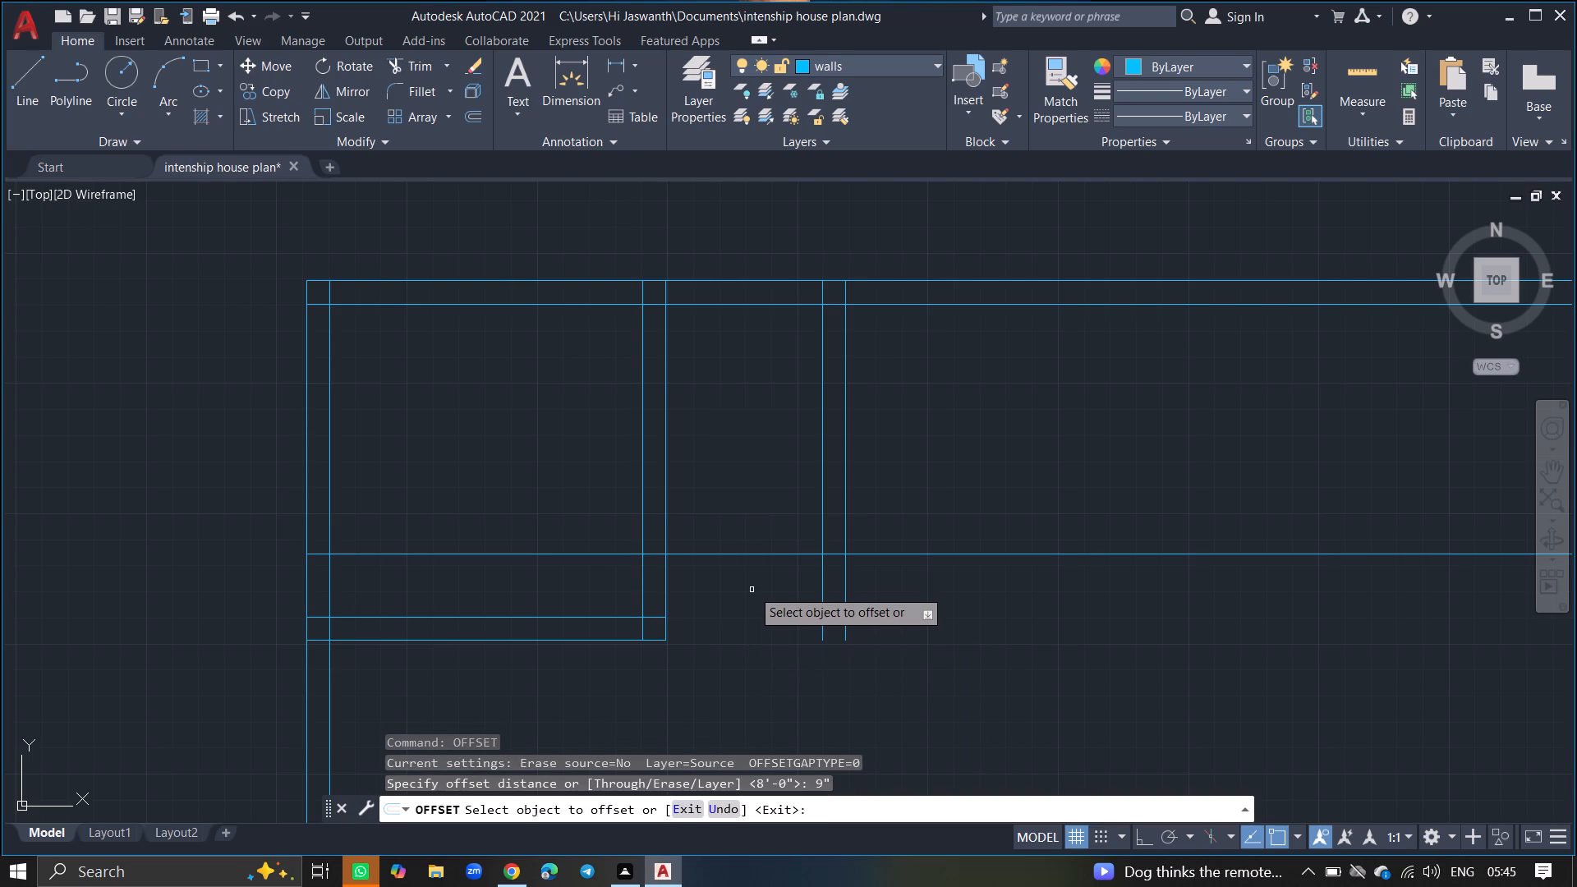
pyautogui.click(743, 555)
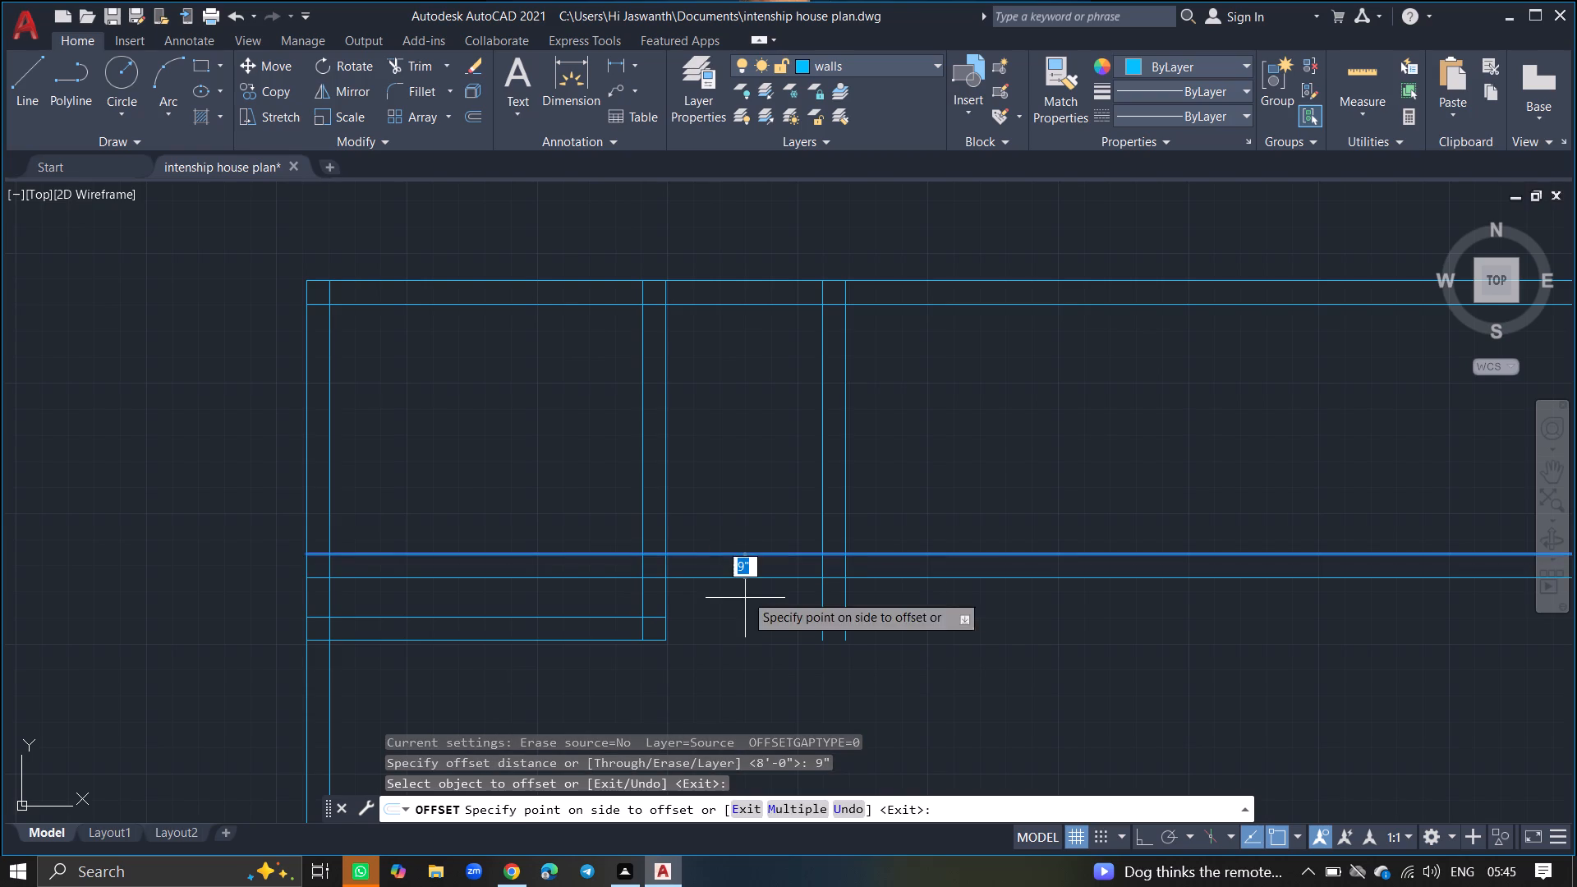
pyautogui.click(746, 616)
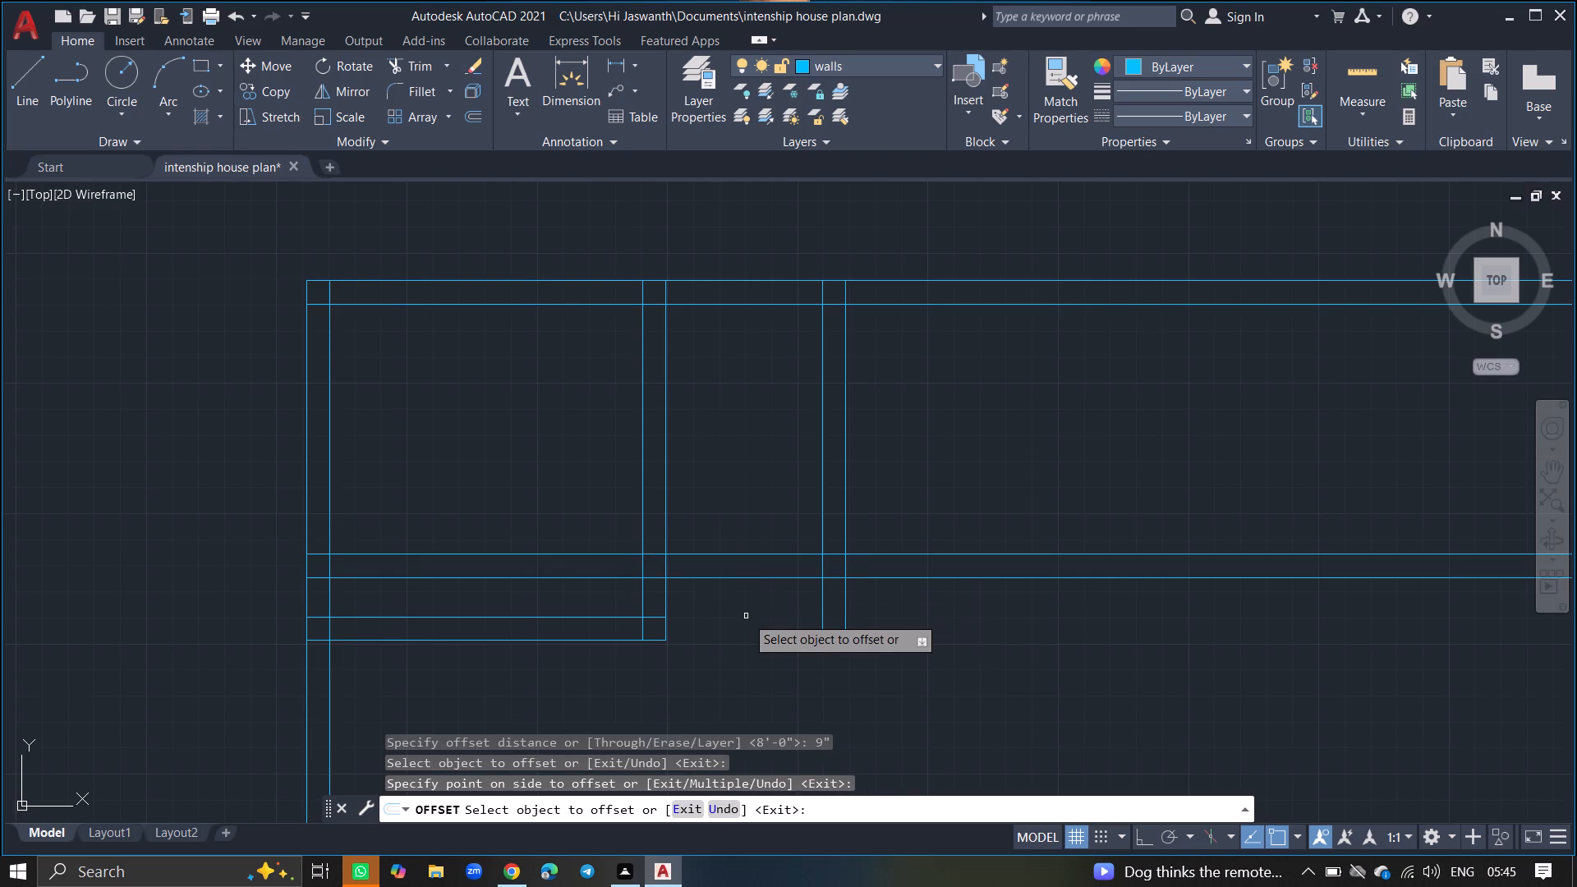
# Trim the adjoining room's two lower wall lines out of the first room's interior and its left exterior wall.
pyautogui.press('Return')
pyautogui.write('tr')
pyautogui.write('im')
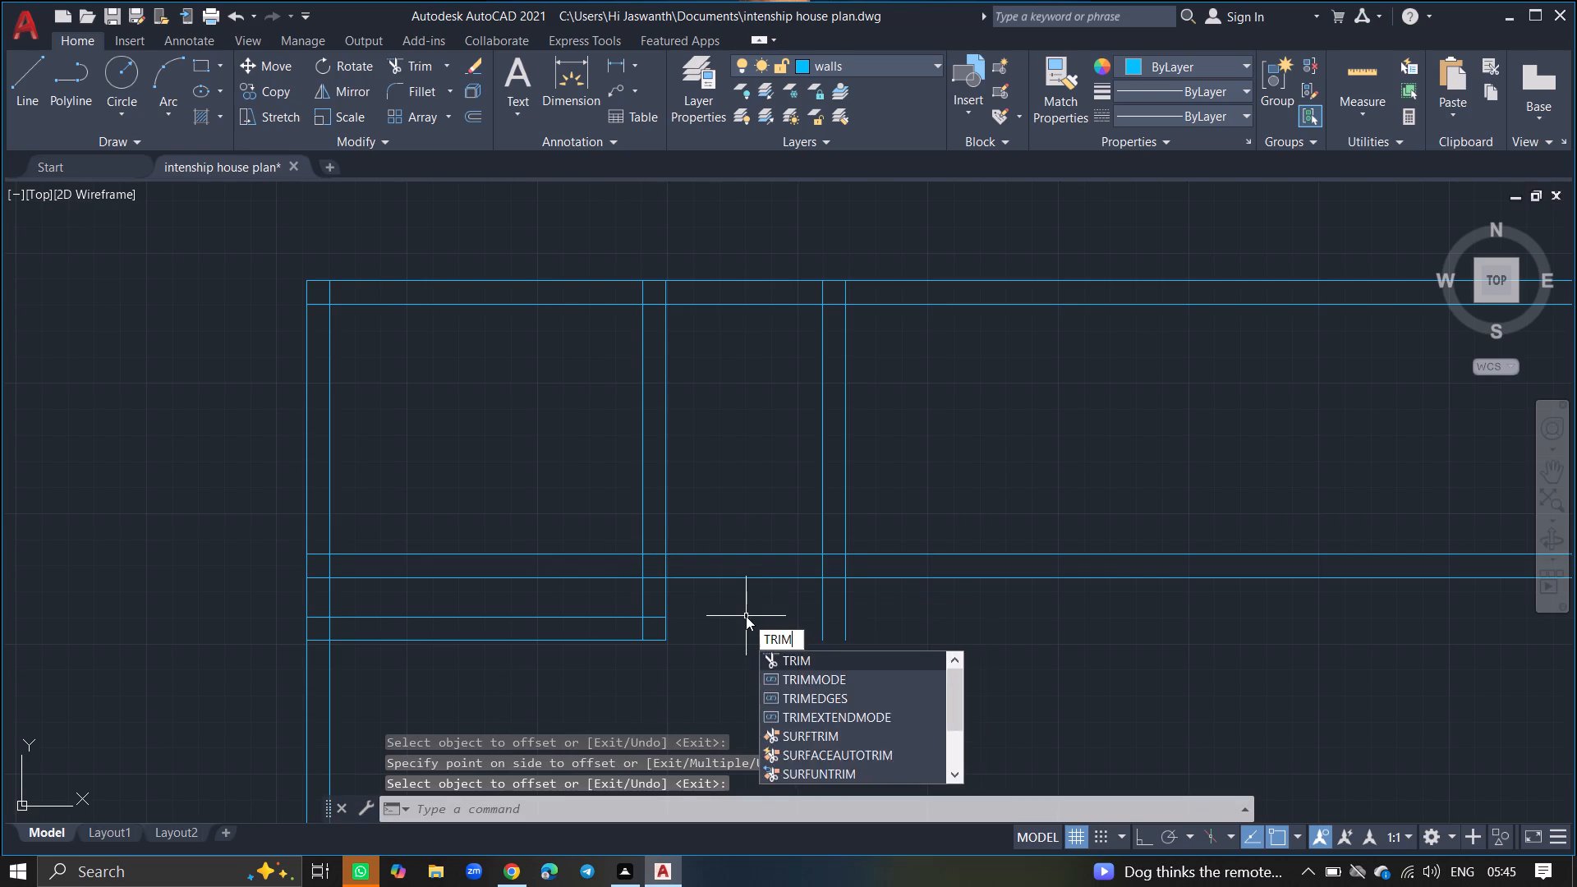
pyautogui.press('Return')
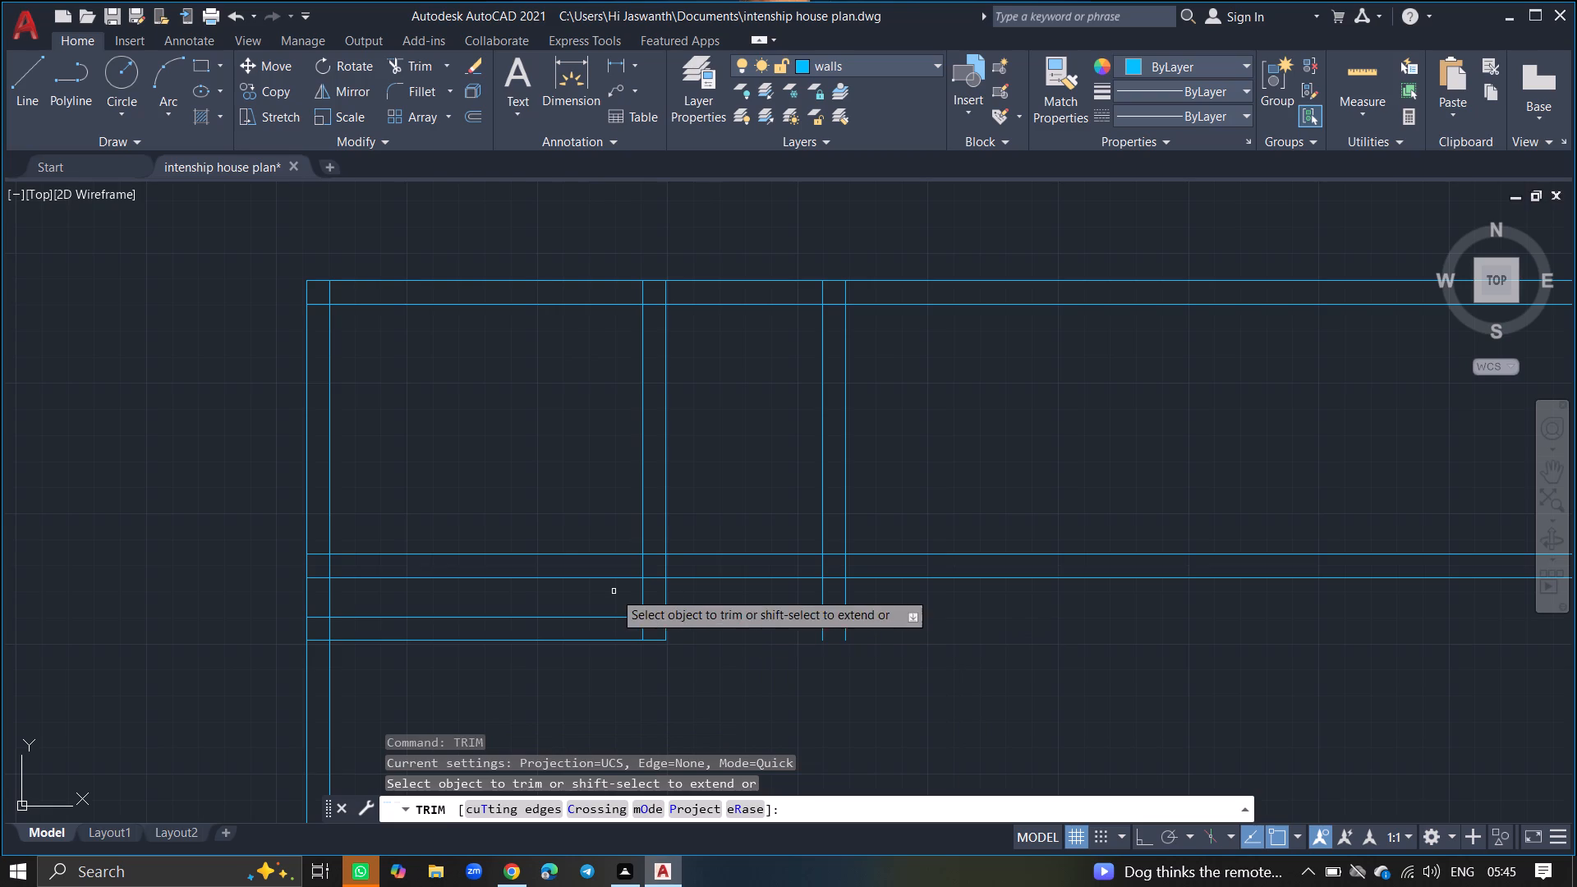
pyautogui.click(597, 579)
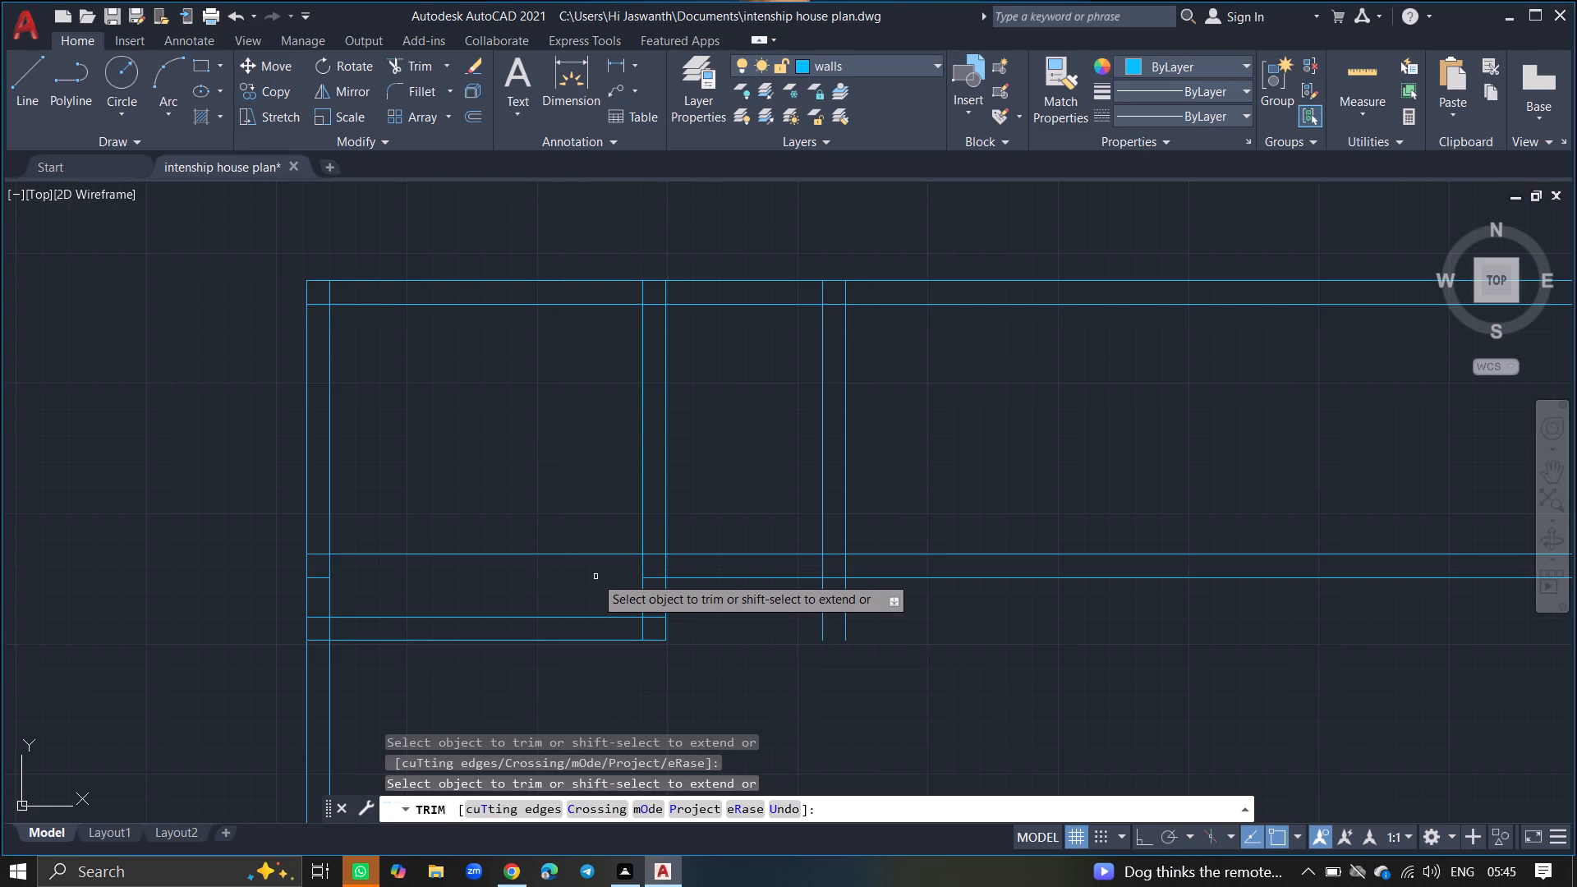
pyautogui.click(579, 554)
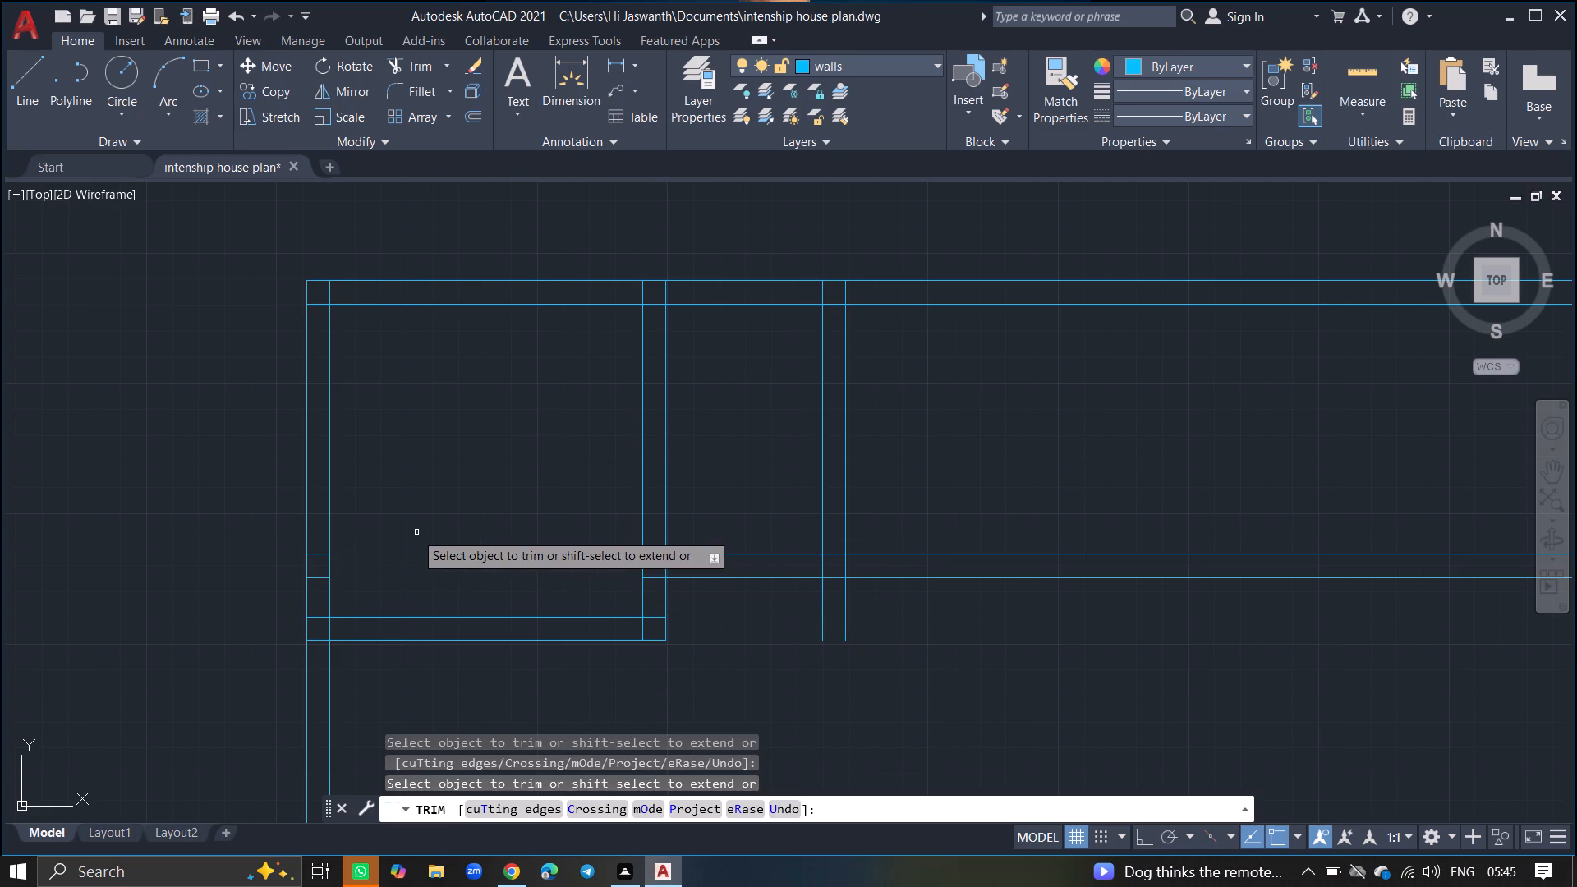
pyautogui.click(320, 554)
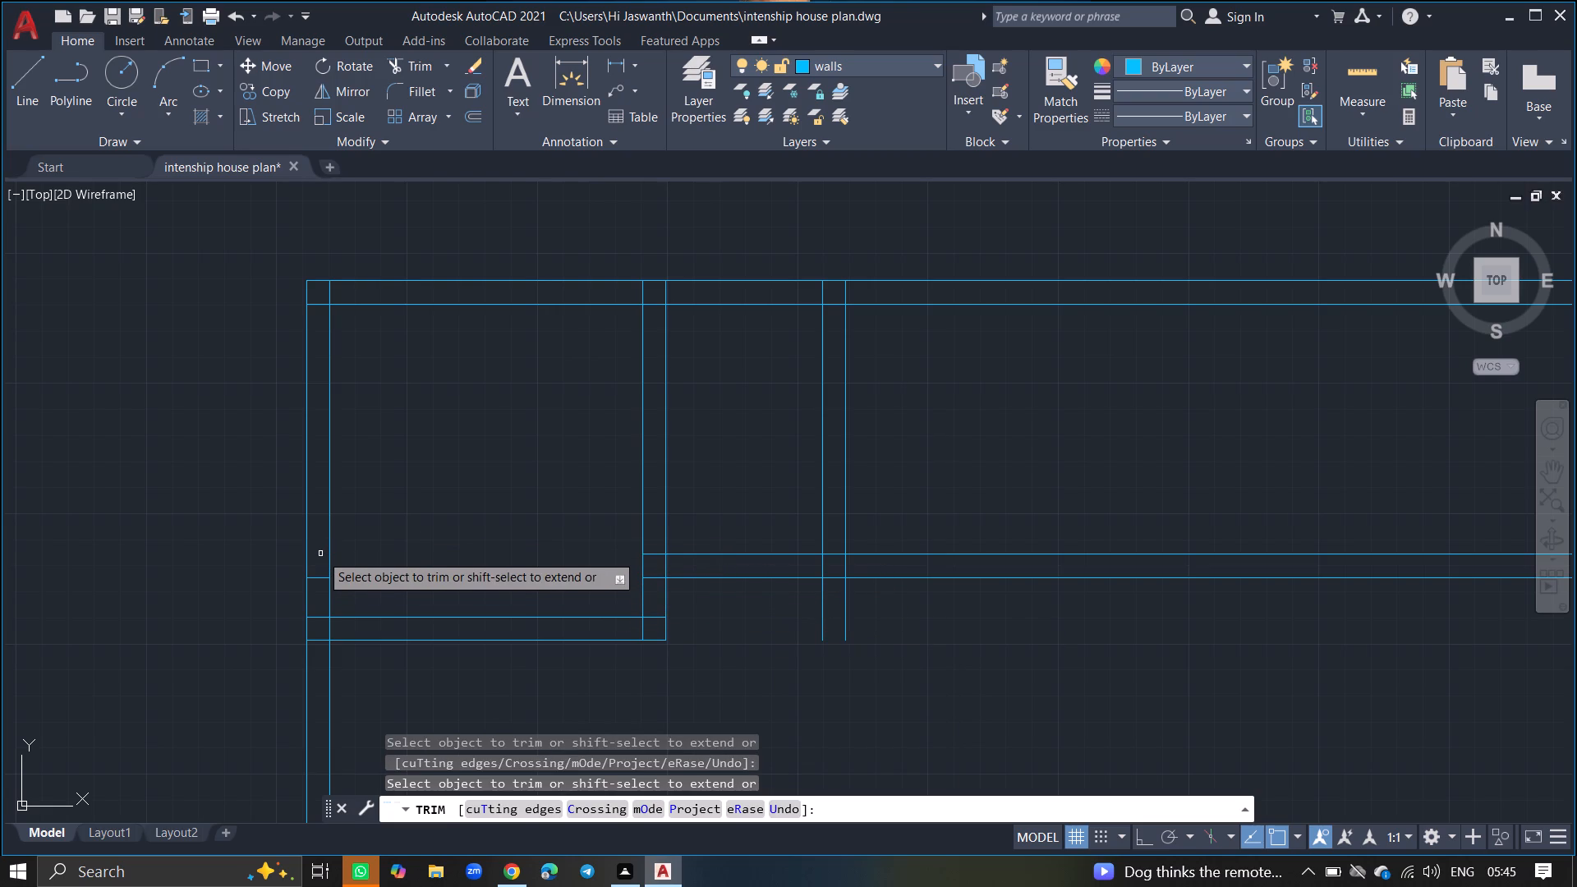
pyautogui.click(319, 581)
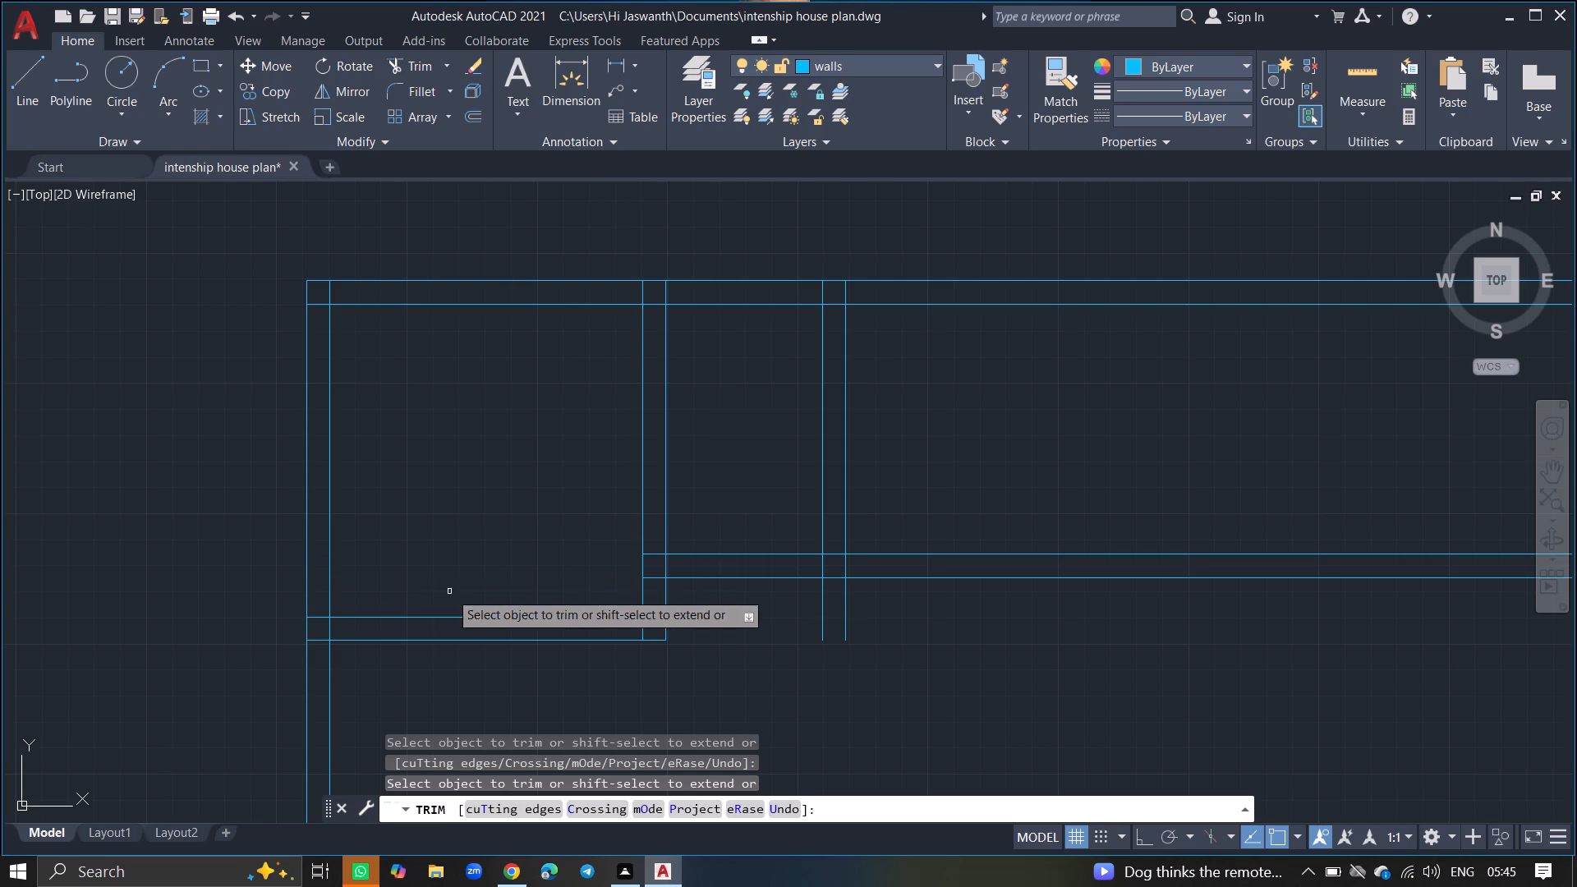
# Trim the vertical and horizontal wall lines that extend past the adjoining room's lower-right corner.
pyautogui.click(841, 632)
pyautogui.click(857, 630)
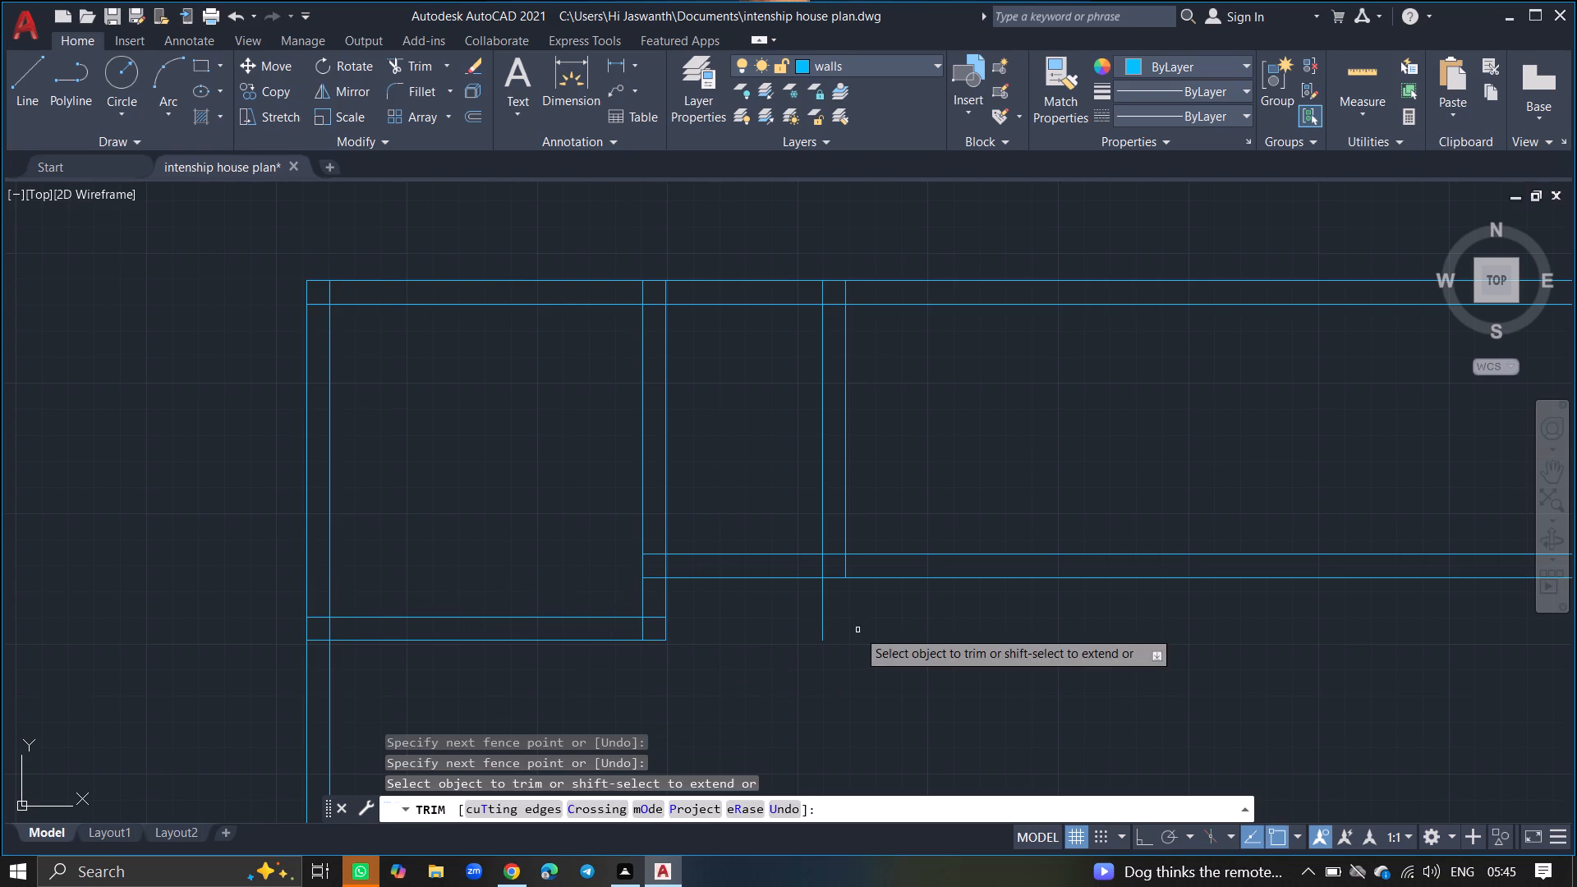
pyautogui.click(820, 623)
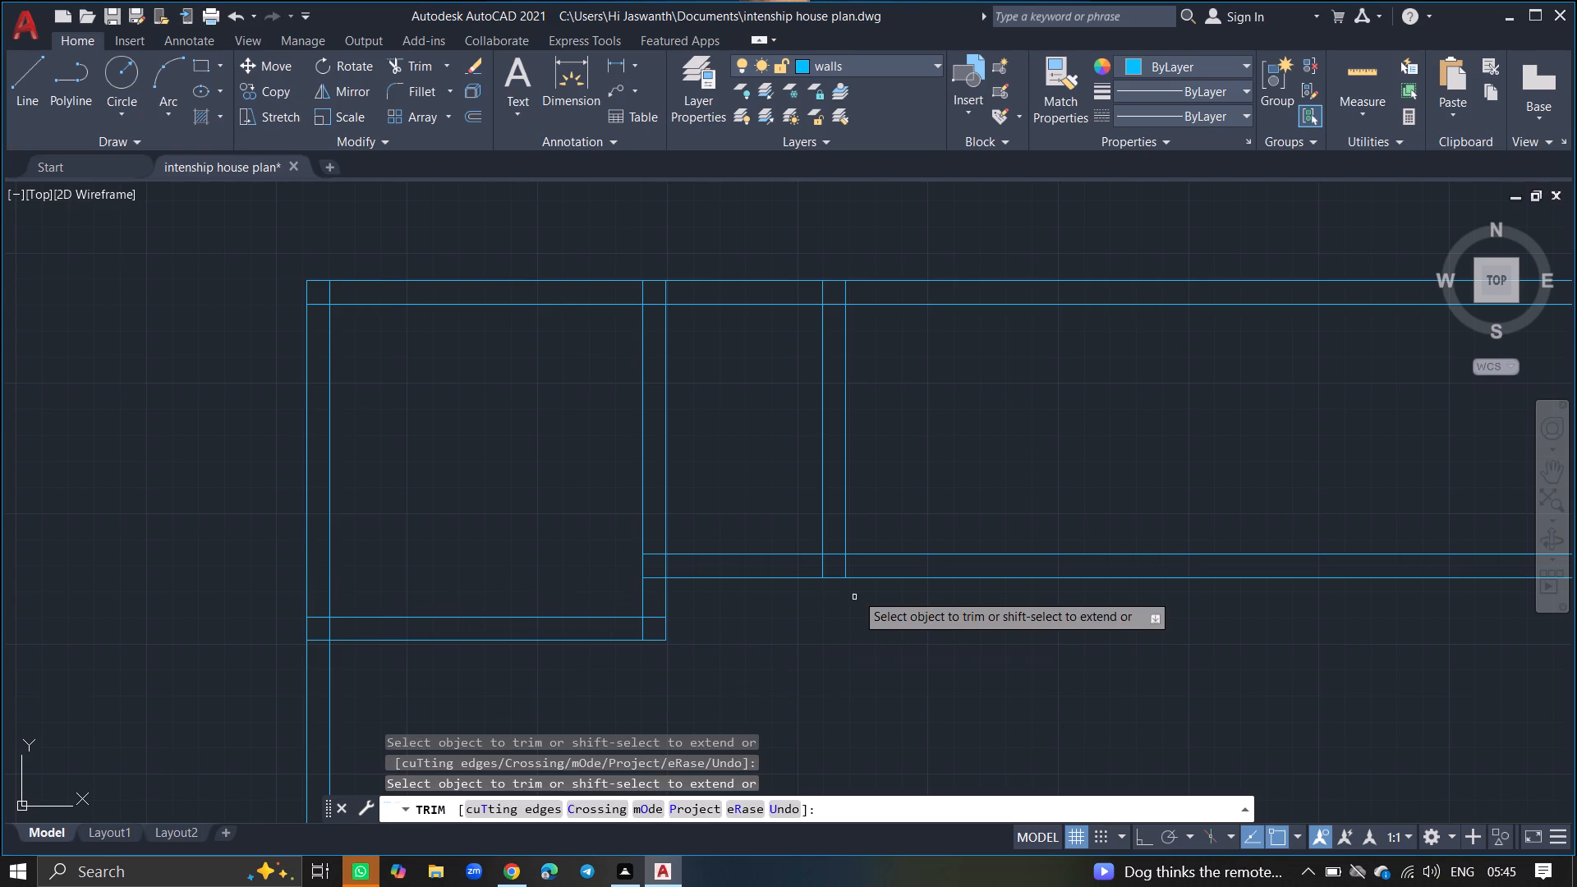
pyautogui.click(862, 577)
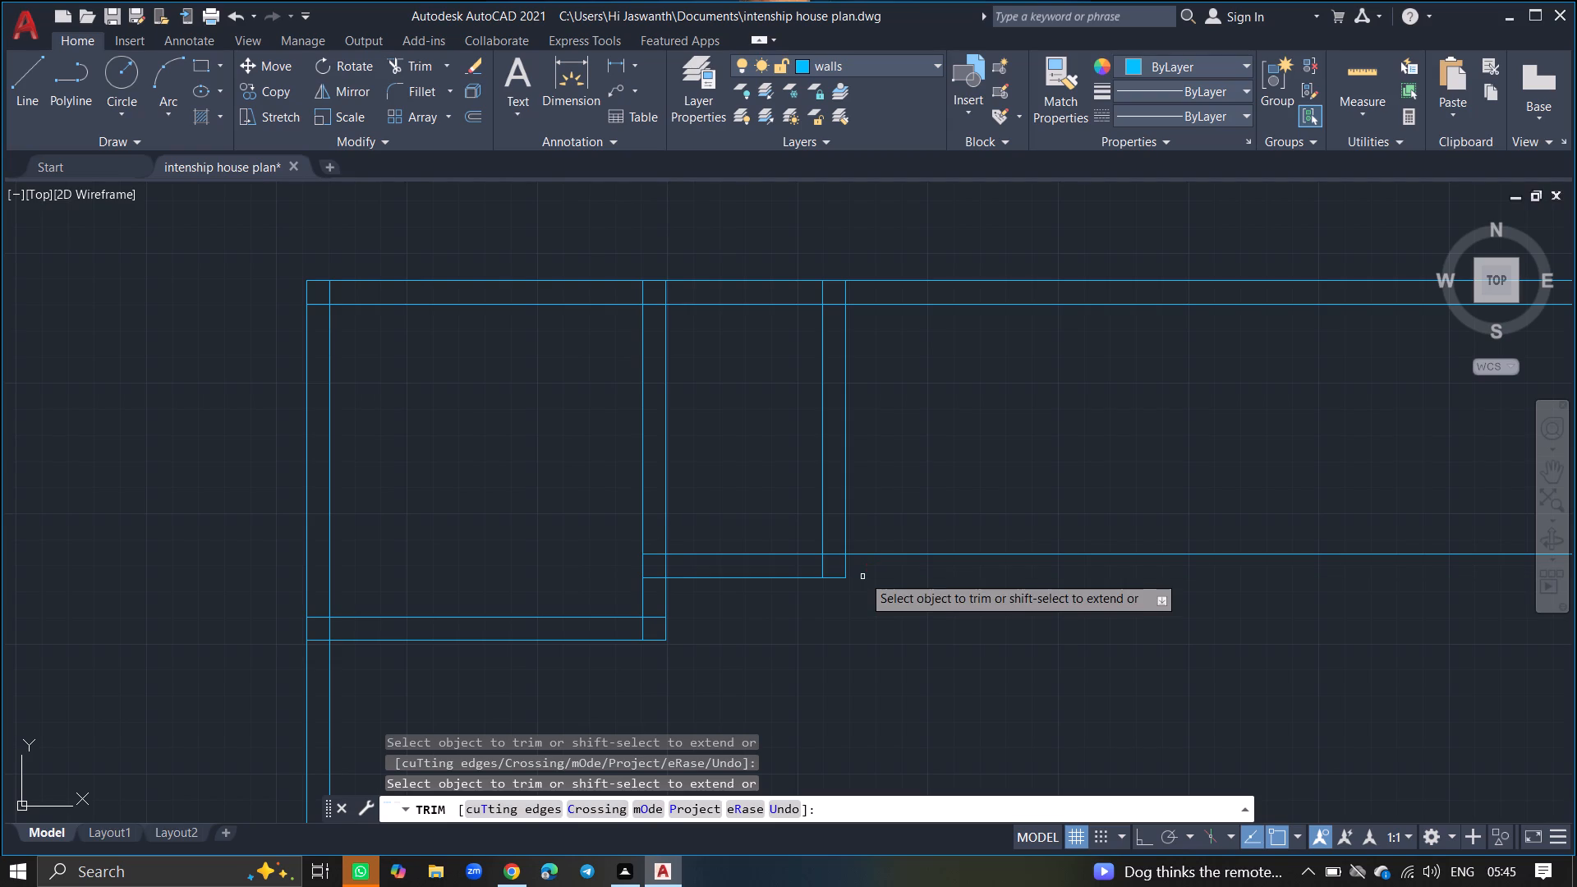
pyautogui.click(862, 555)
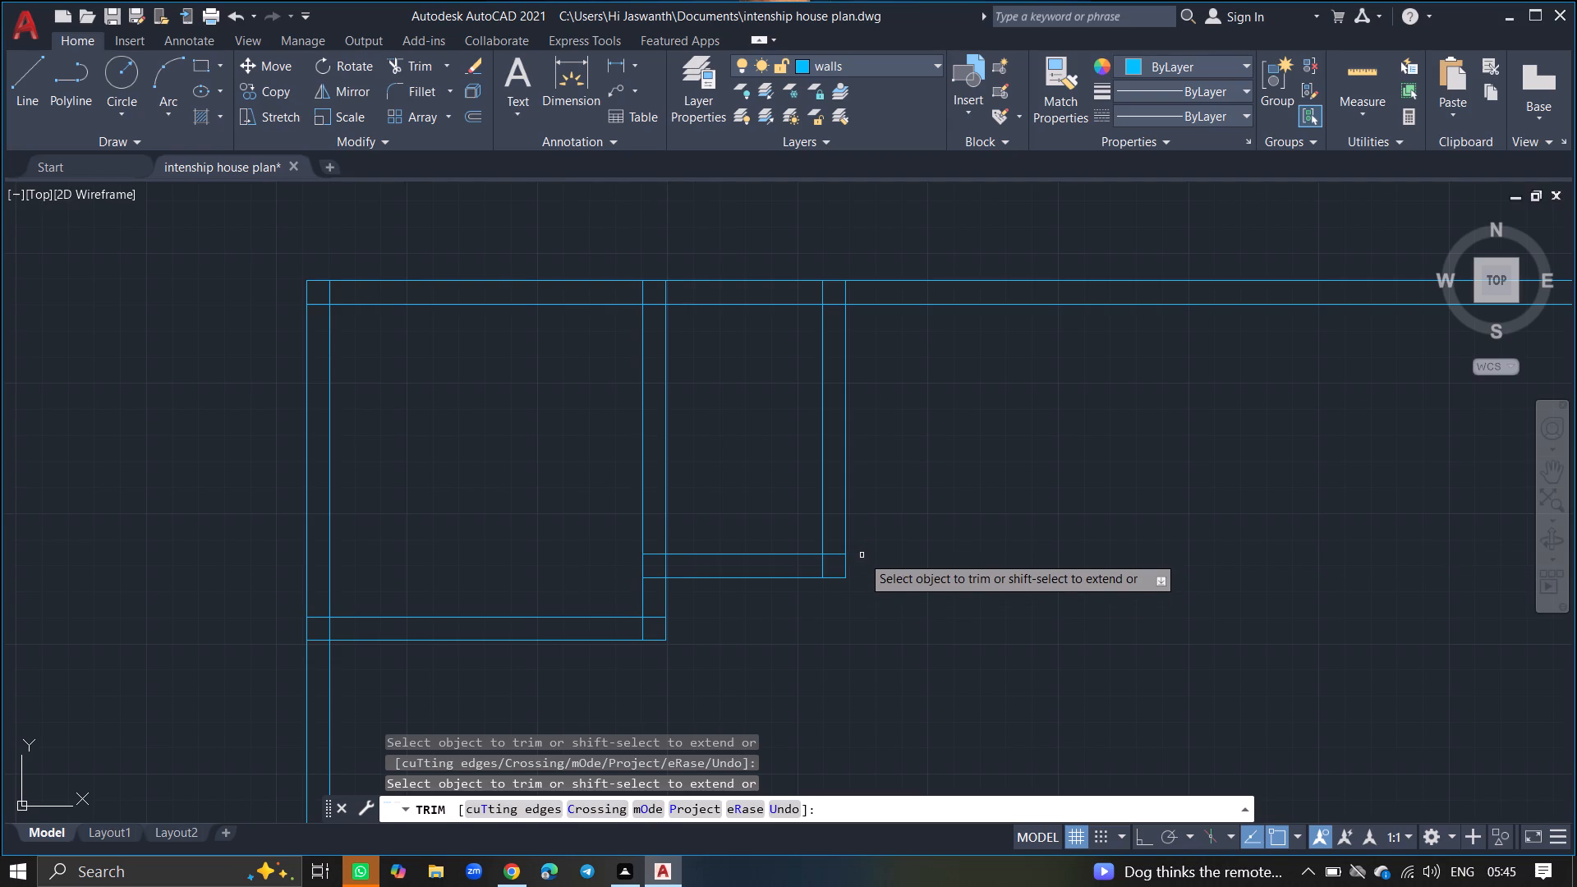
pyautogui.press('Return')
# Offset the outer line of the second room's right wall 5' to the right for the third room's width.
pyautogui.press('o')
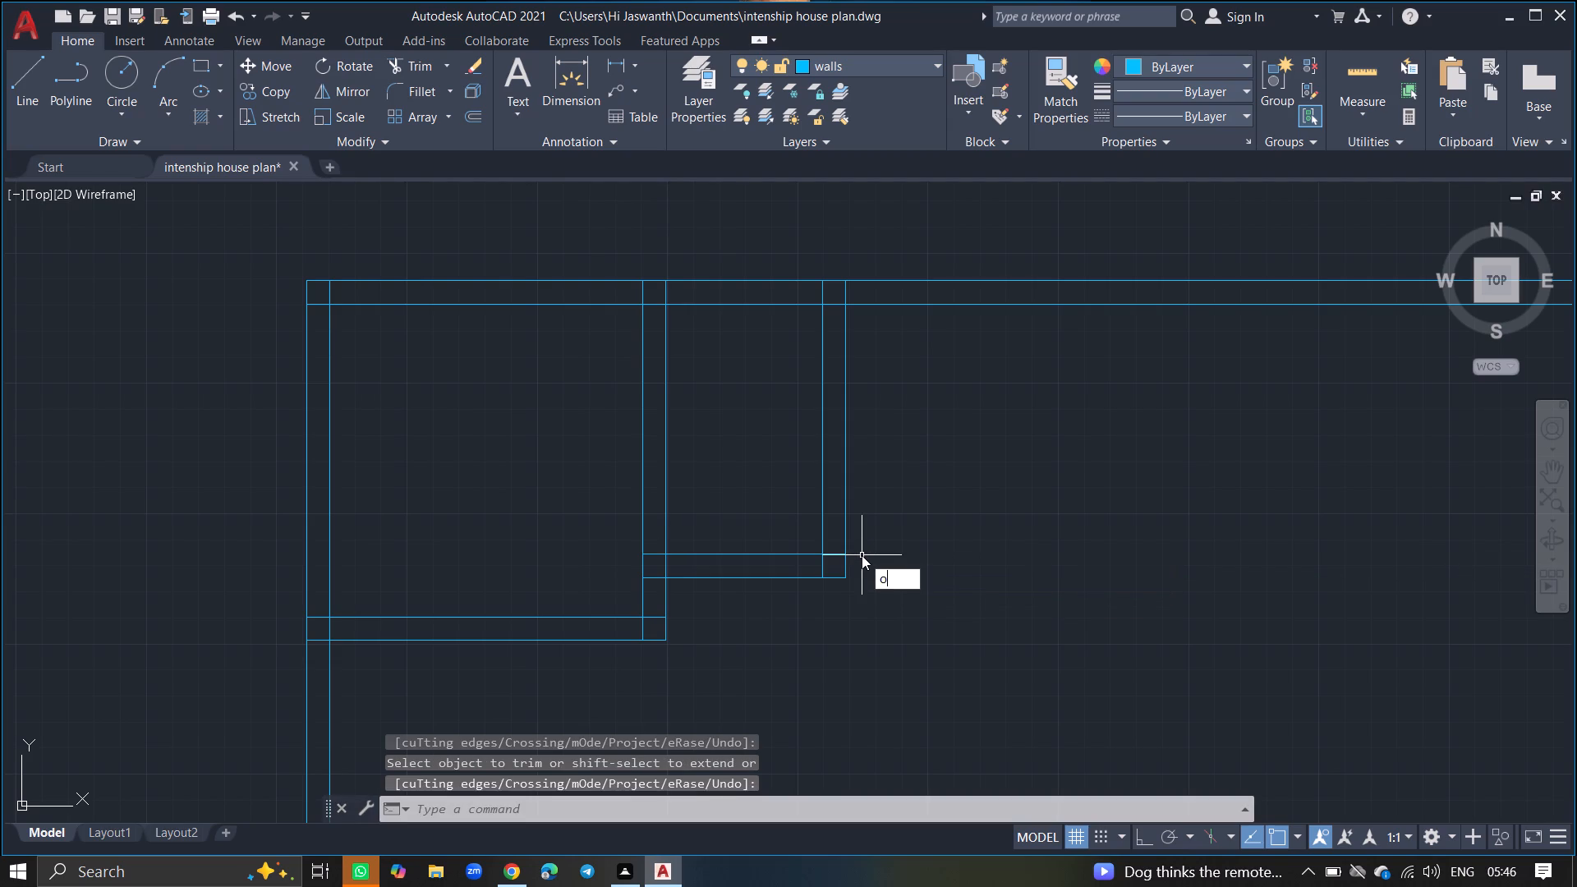
pyautogui.write('ff')
pyautogui.write('set')
pyautogui.press('Return')
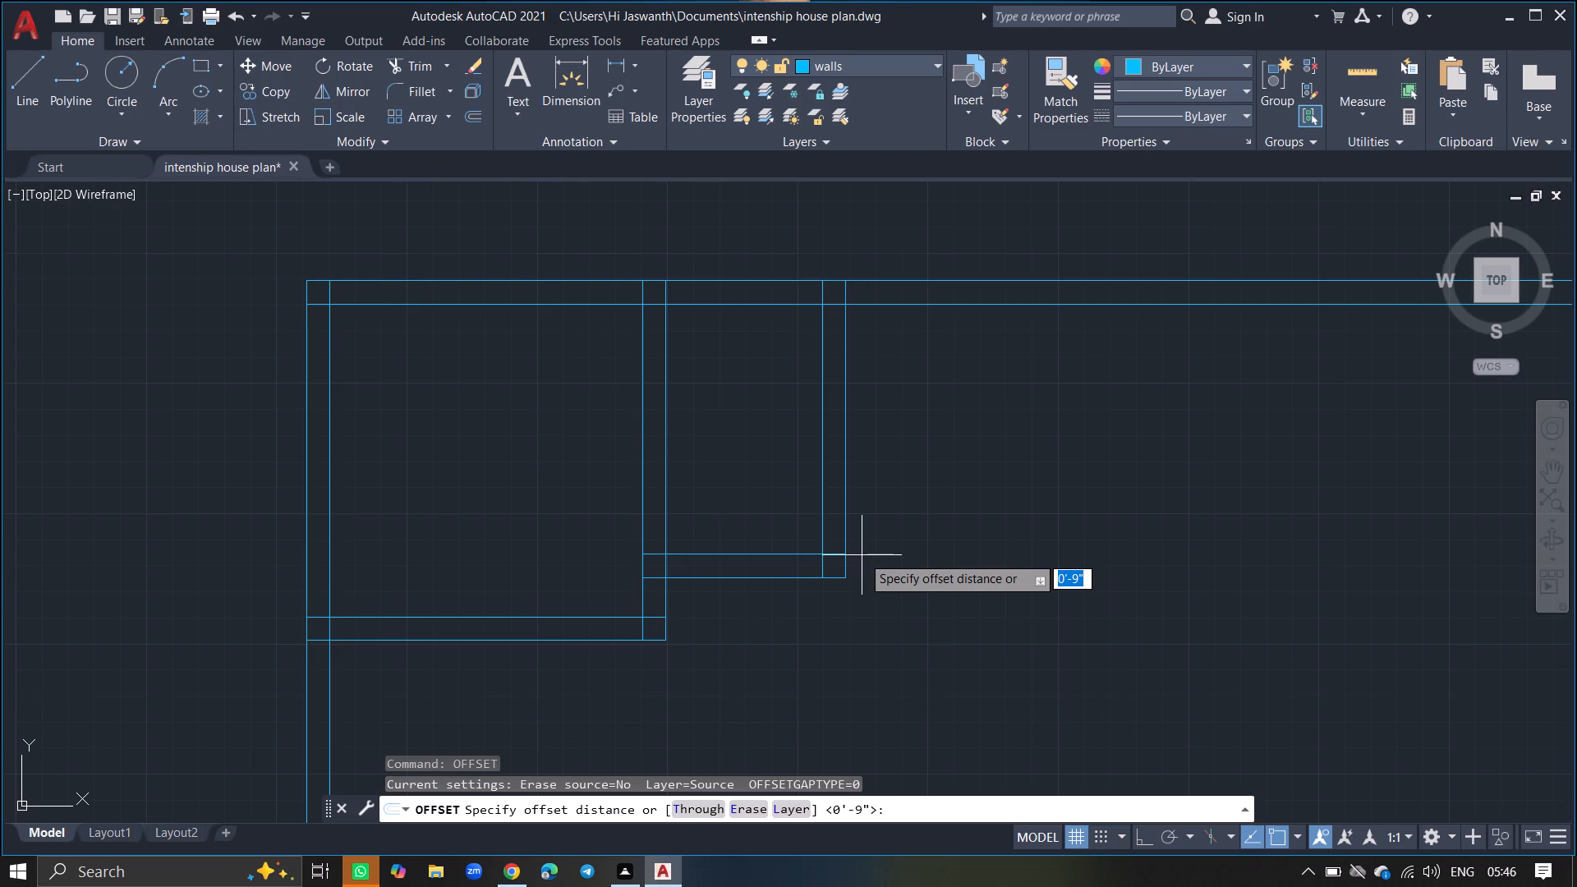
pyautogui.press('8')
pyautogui.press('BackSpace')
pyautogui.write("5'")
pyautogui.press('Return')
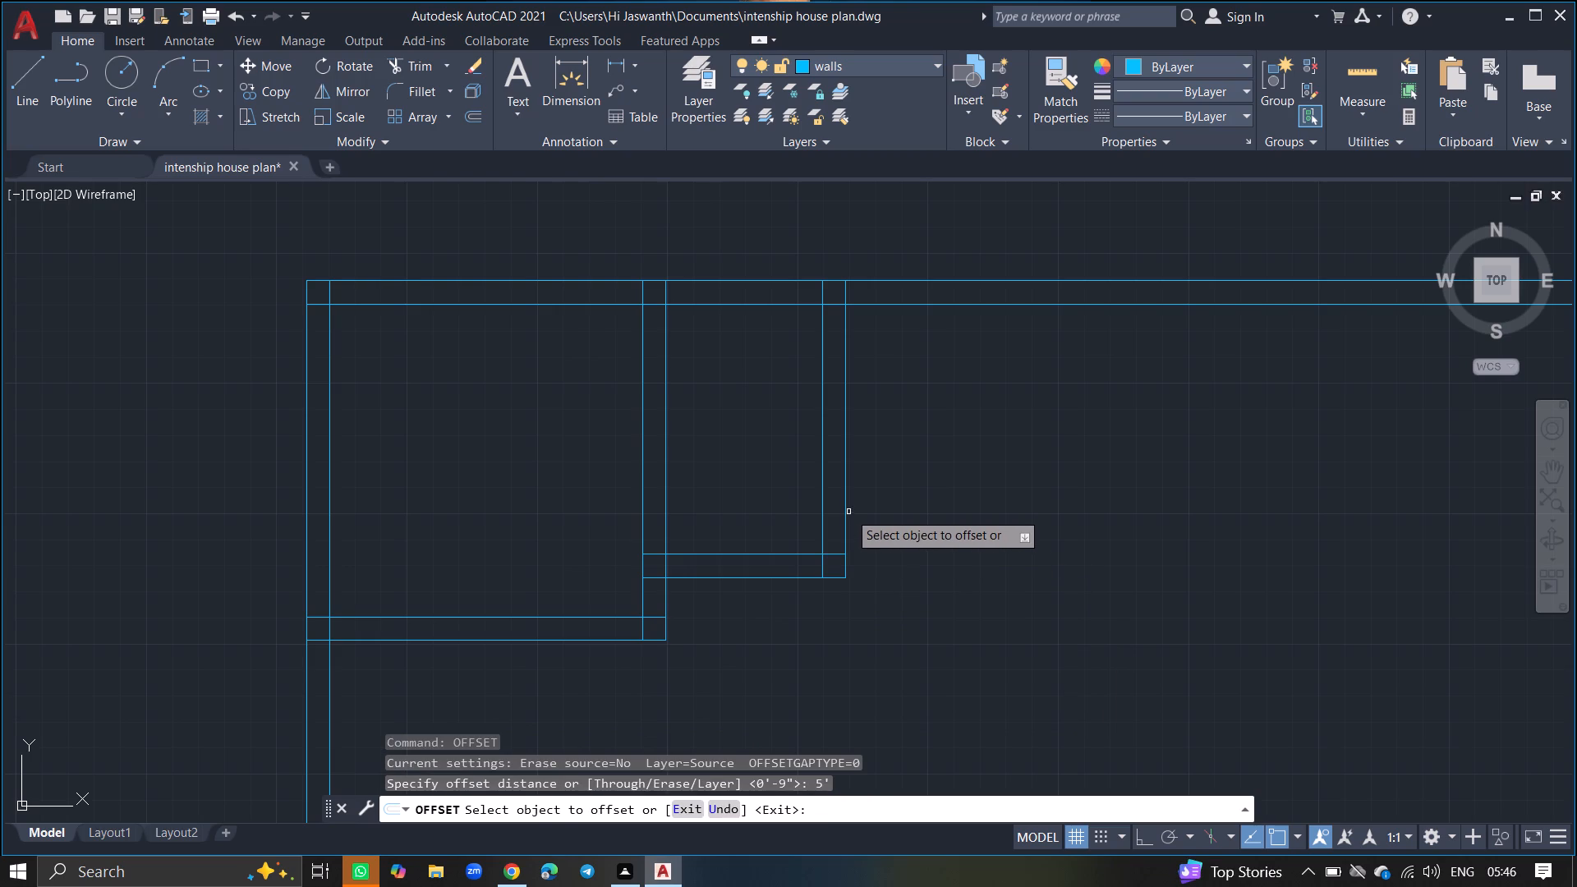
pyautogui.click(847, 510)
pyautogui.click(893, 508)
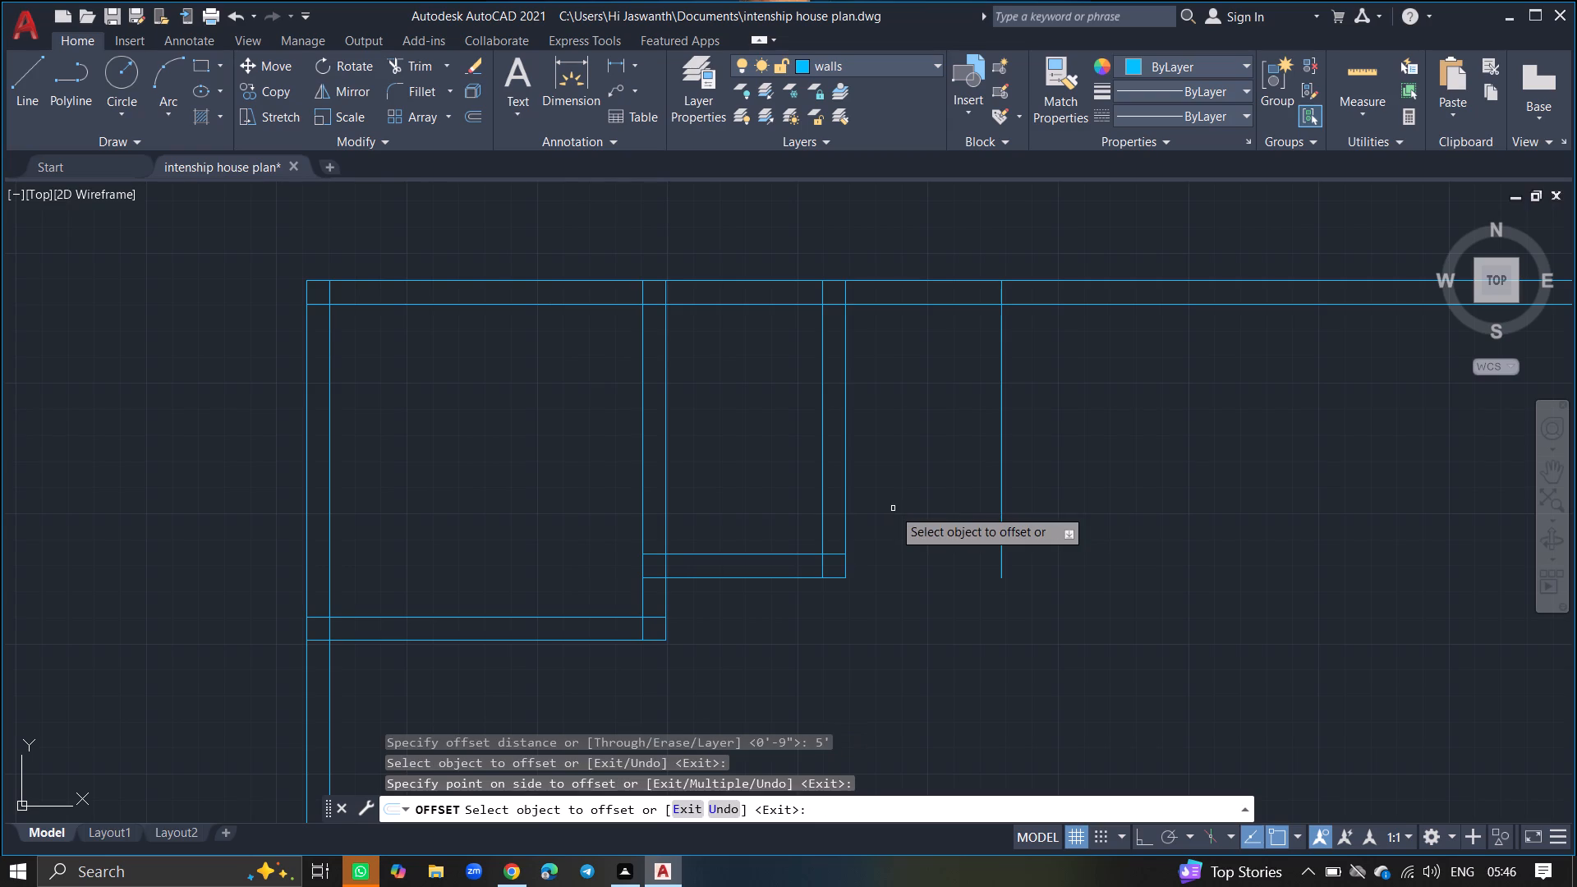
pyautogui.press('Return')
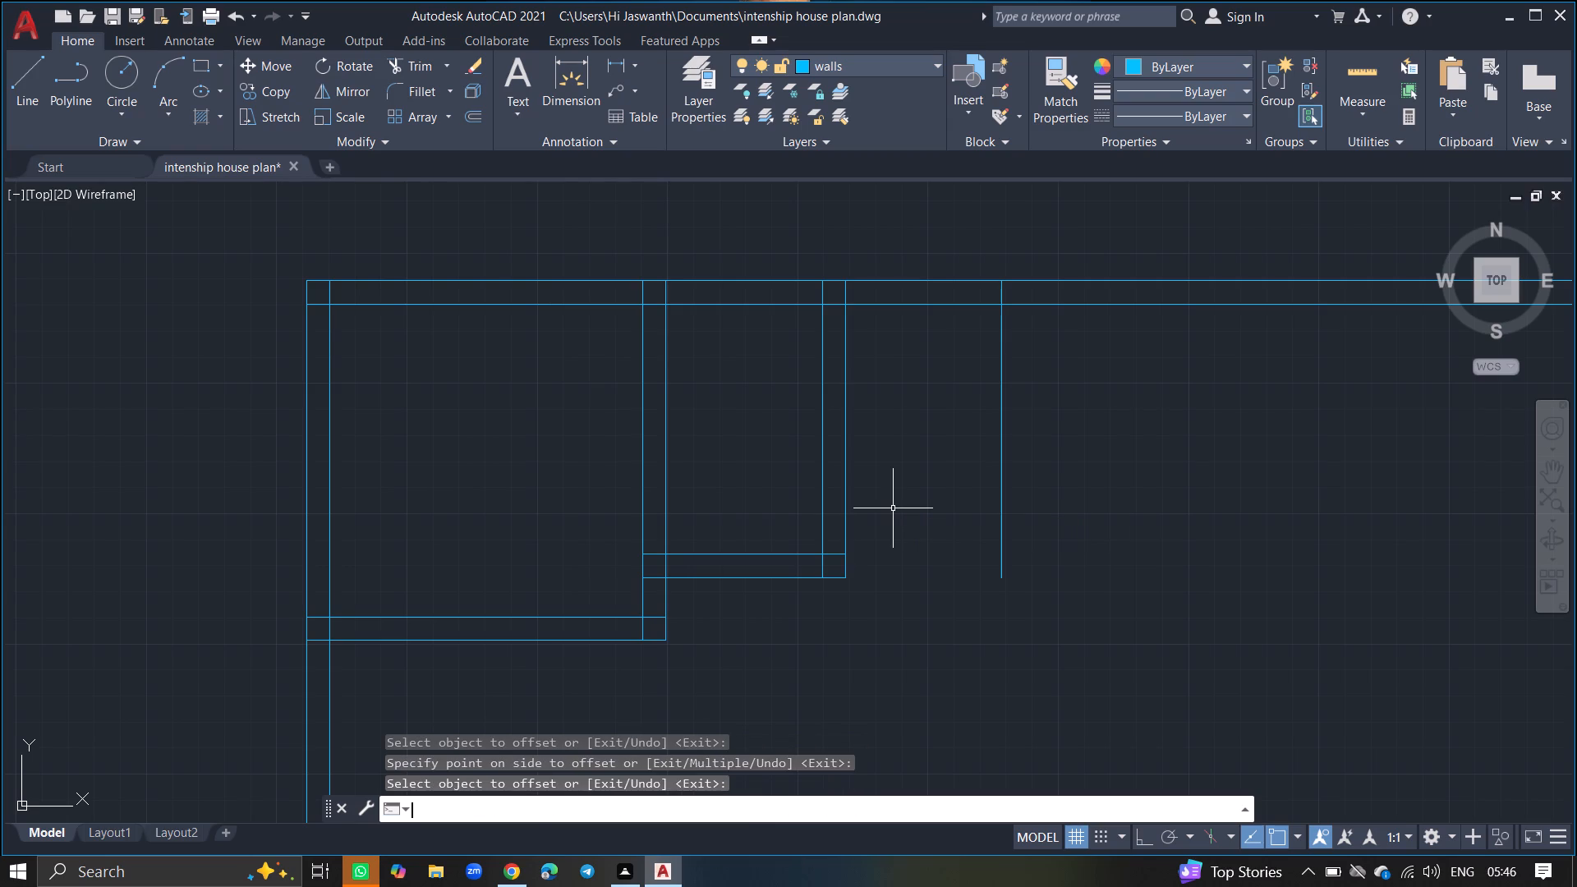
# Offset the third room's new right-hand boundary line 9" to the right to give that wall its thickness.
pyautogui.press('o')
pyautogui.write('ff')
pyautogui.write('set')
pyautogui.press('Return')
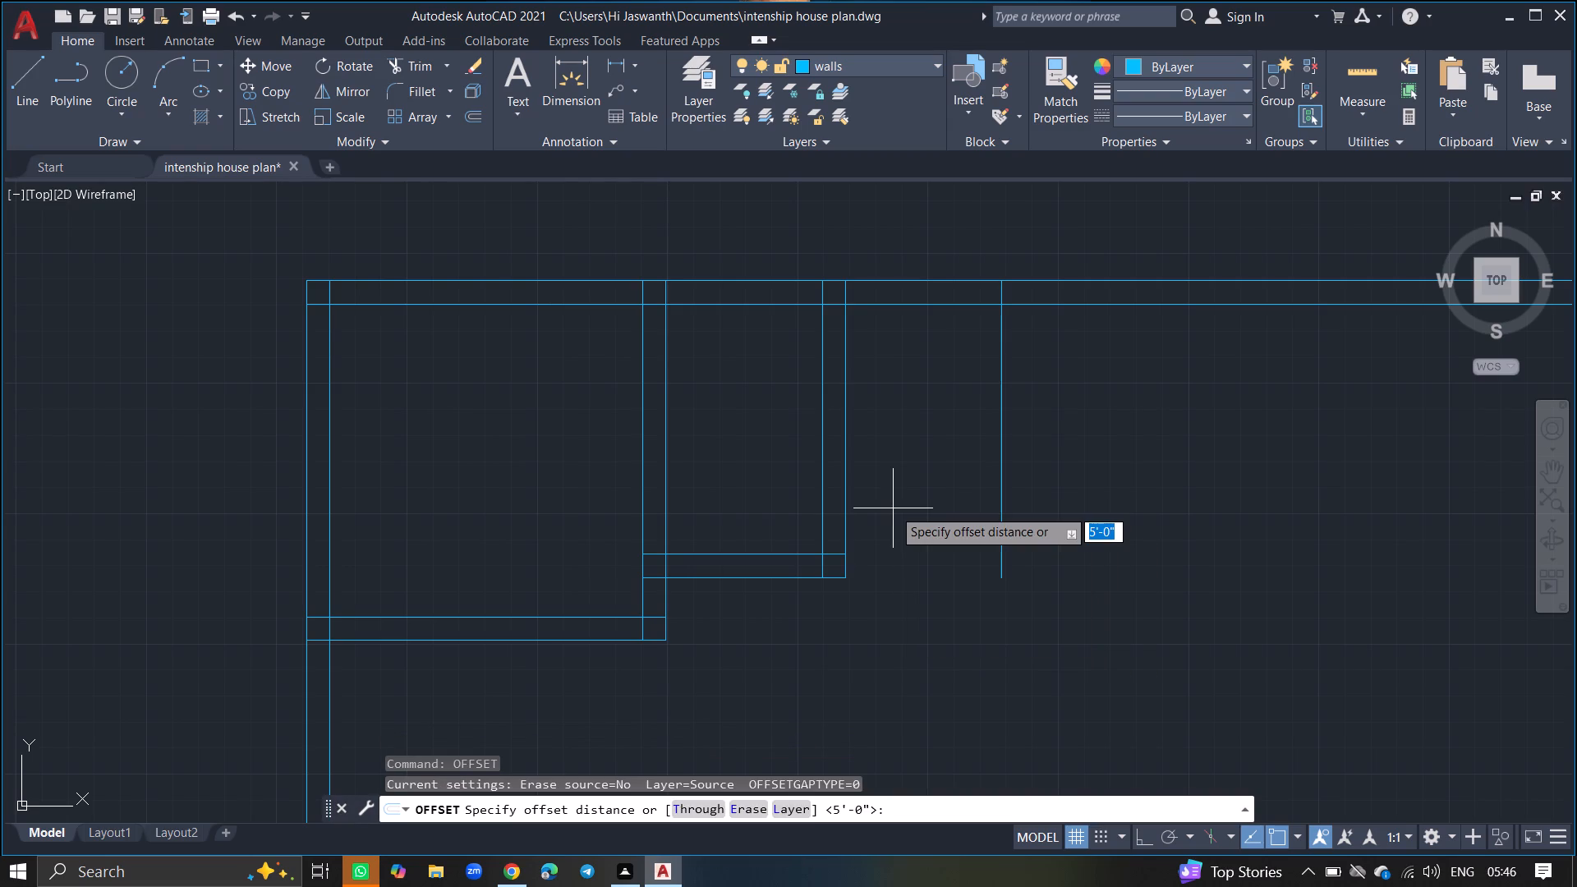
pyautogui.press('9')
pyautogui.hotkey('shift', '"')
pyautogui.press('Return')
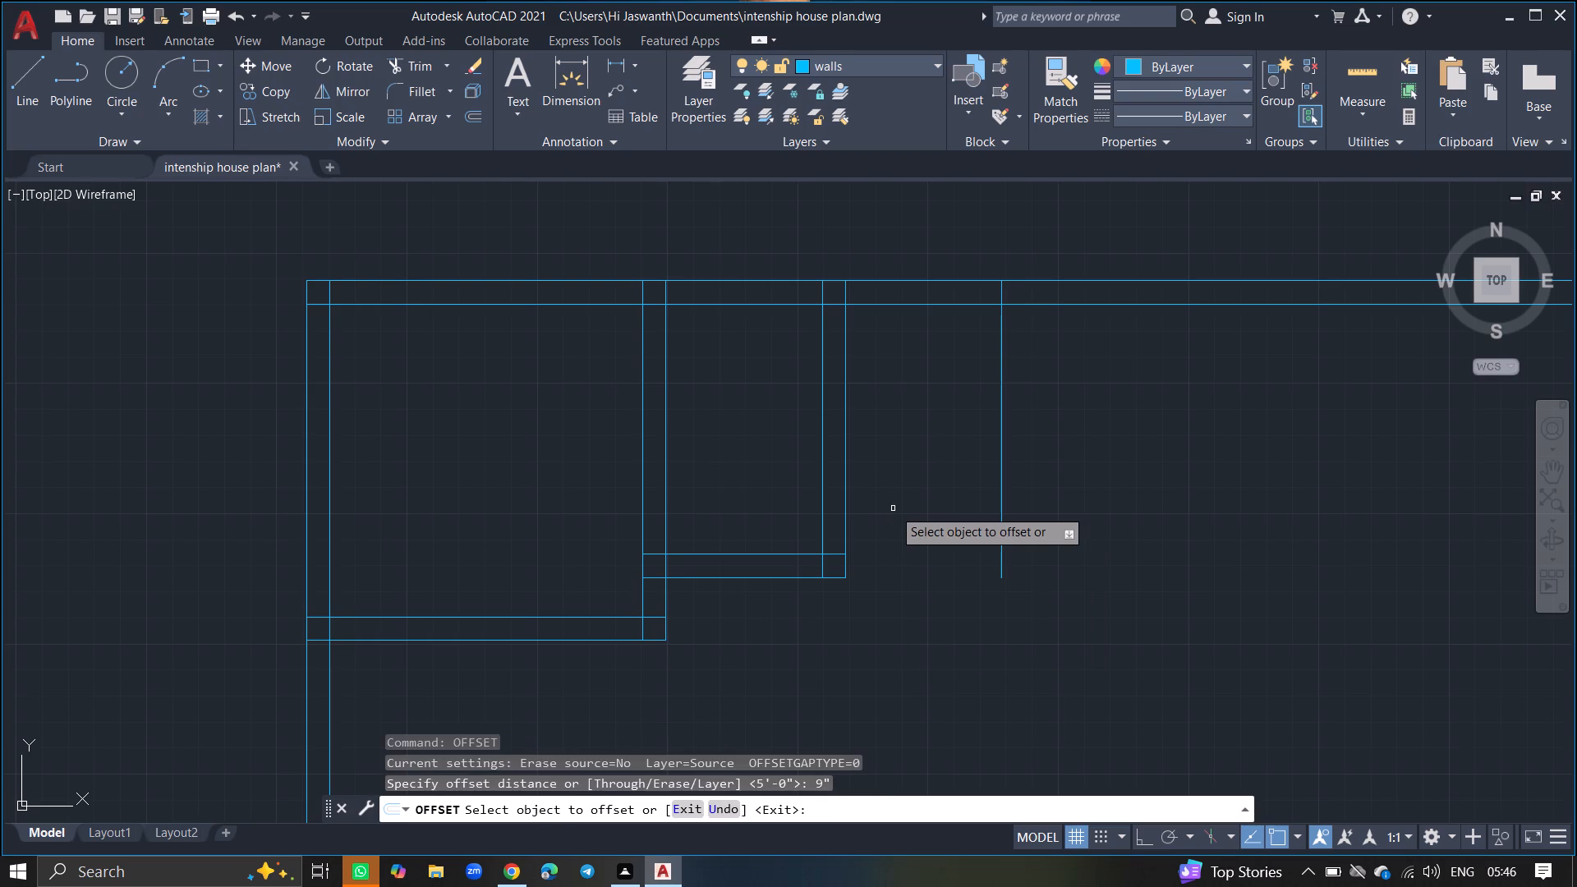
pyautogui.click(1000, 473)
pyautogui.click(1070, 467)
pyautogui.press('Return')
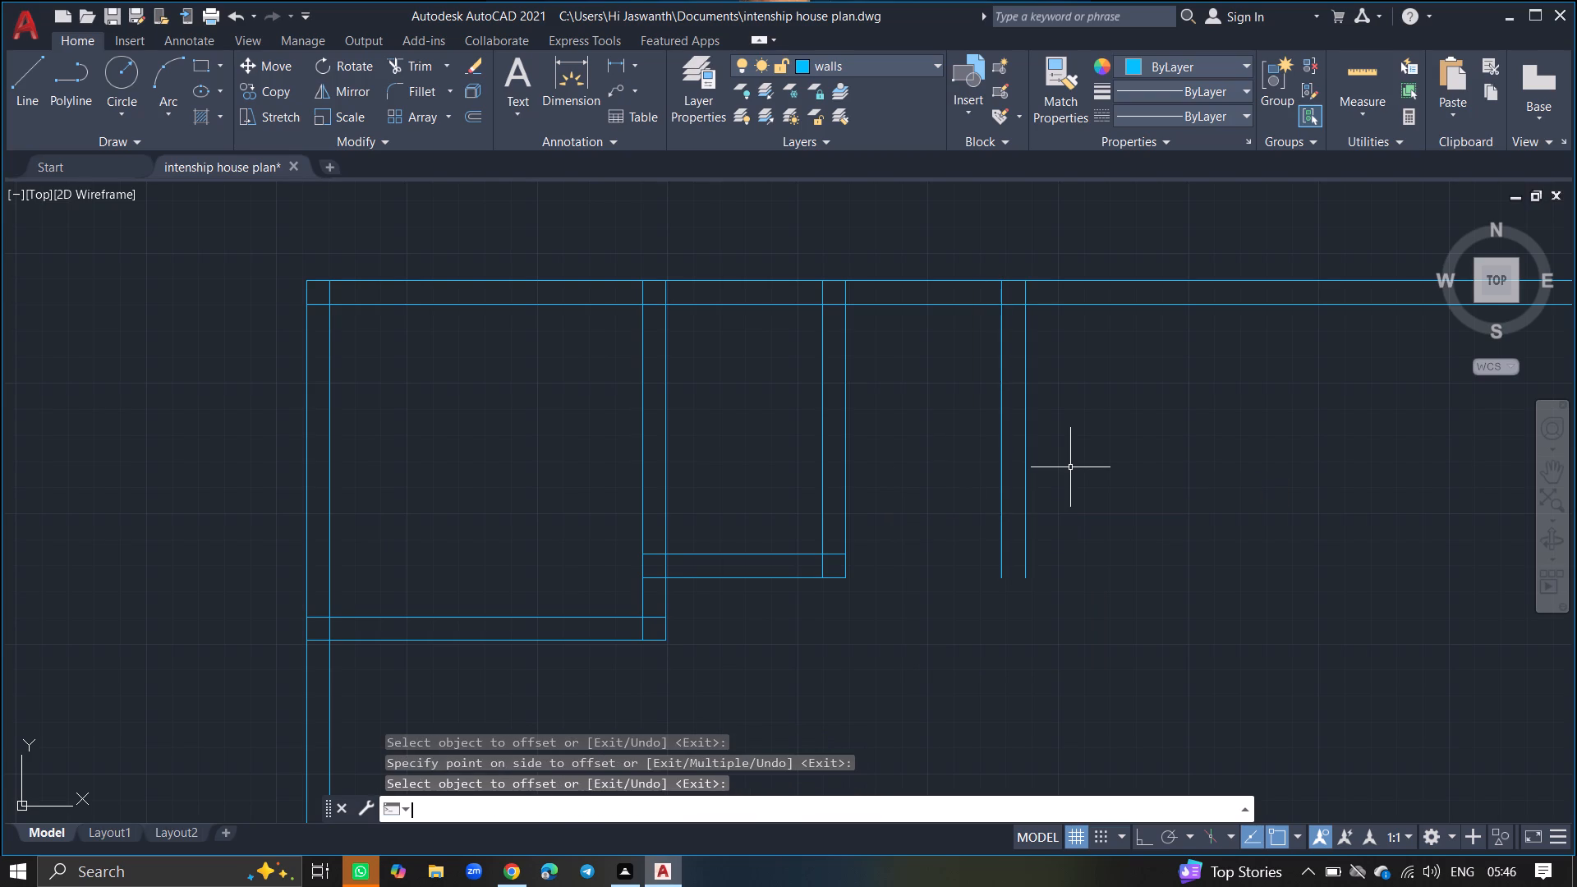
# Offset the inner line of the top exterior wall 8' downward for the third room's depth.
pyautogui.press('o')
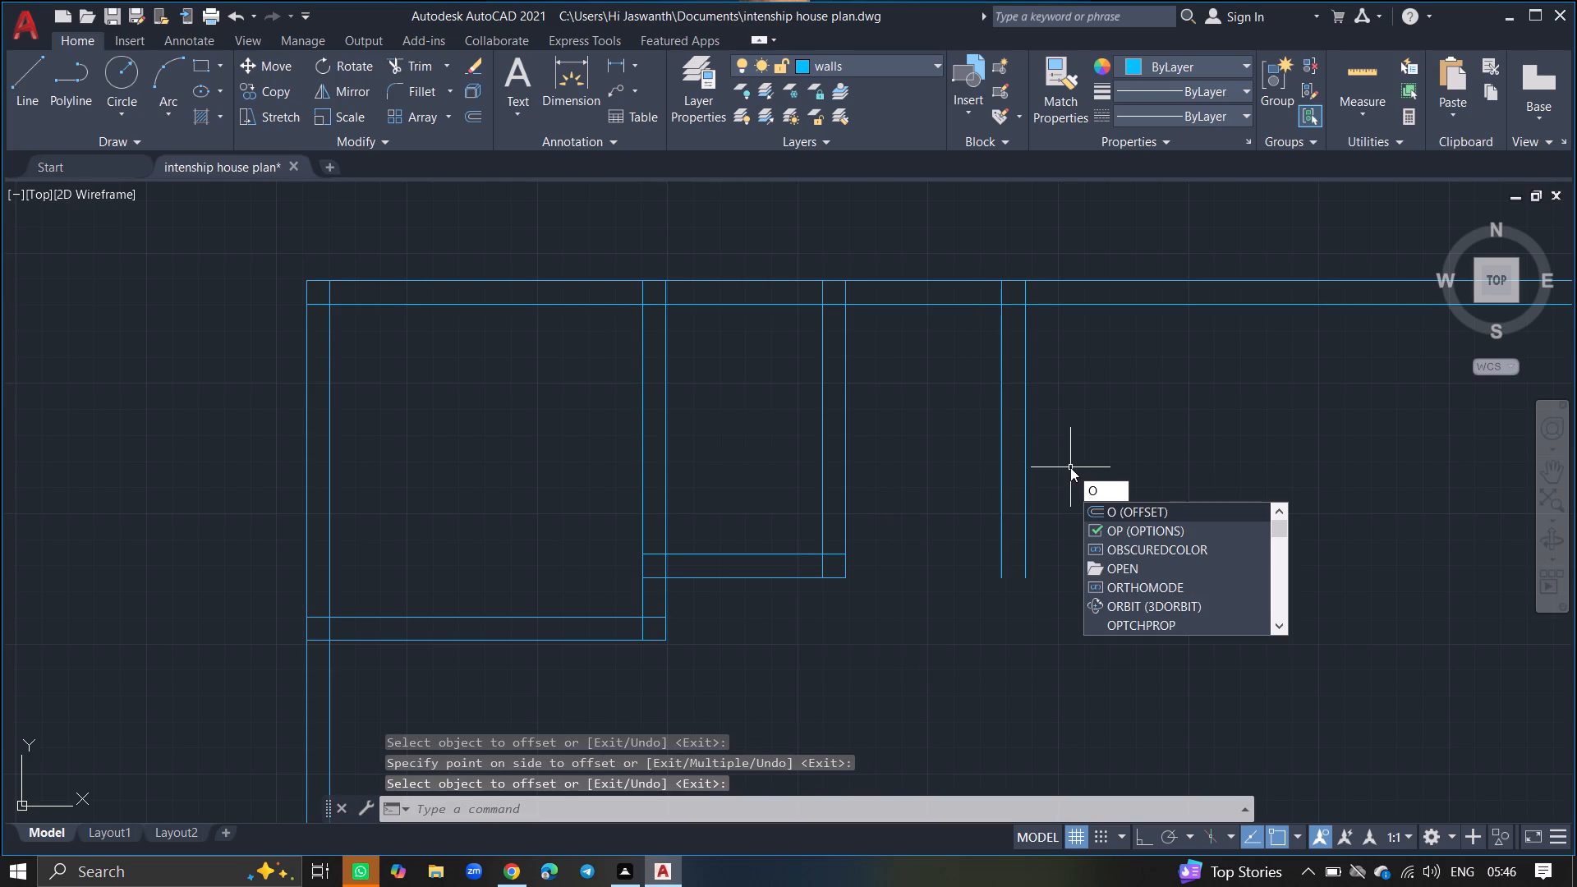
pyautogui.write('ff')
pyautogui.write('set')
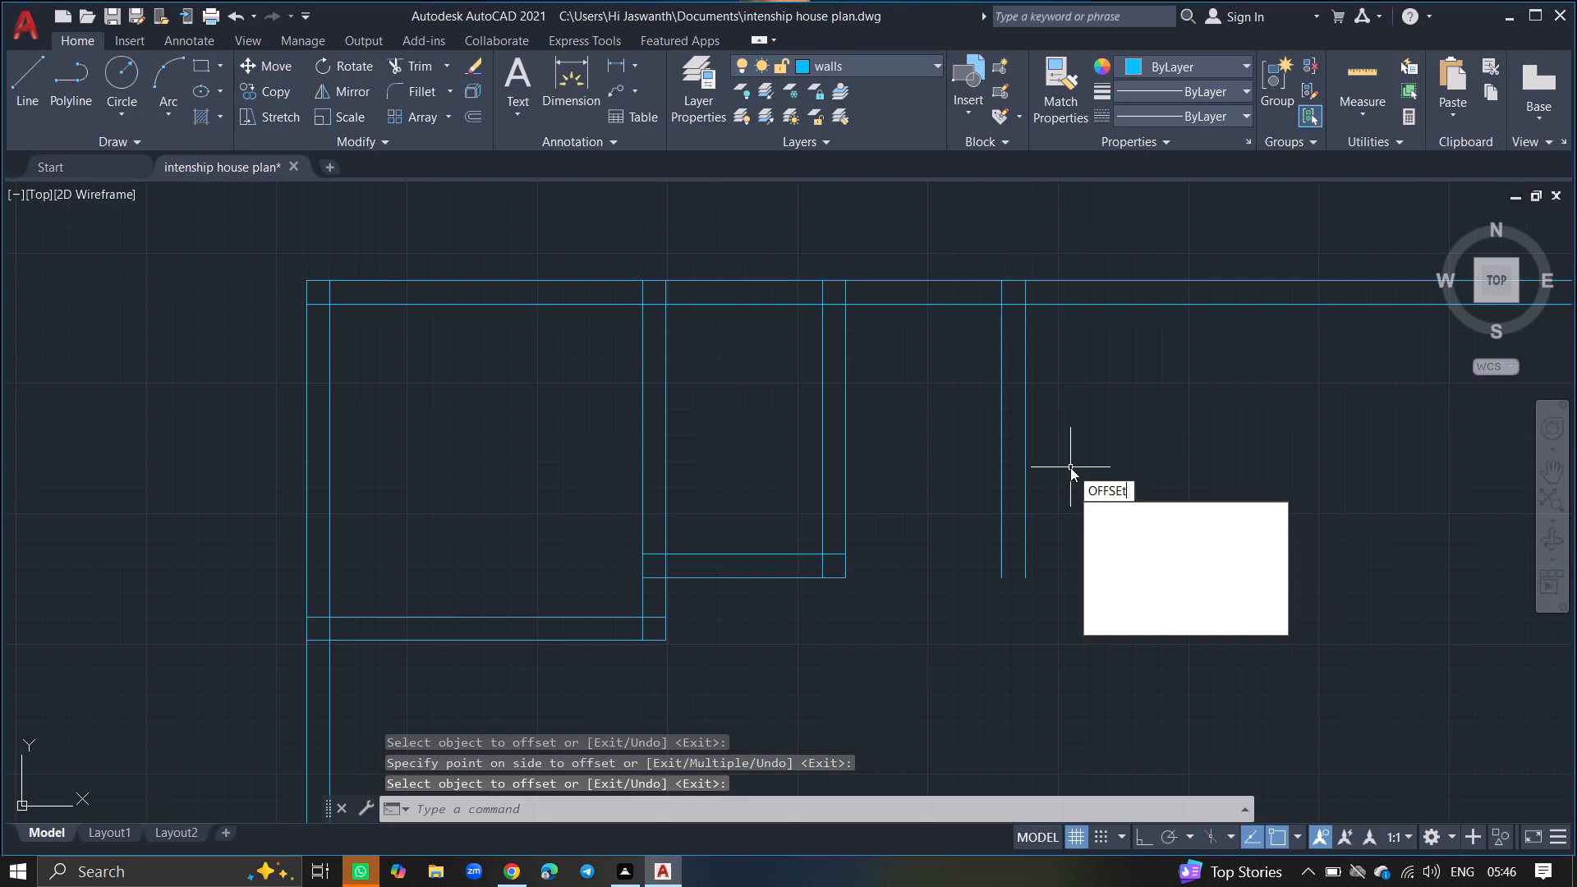
pyautogui.press('Return')
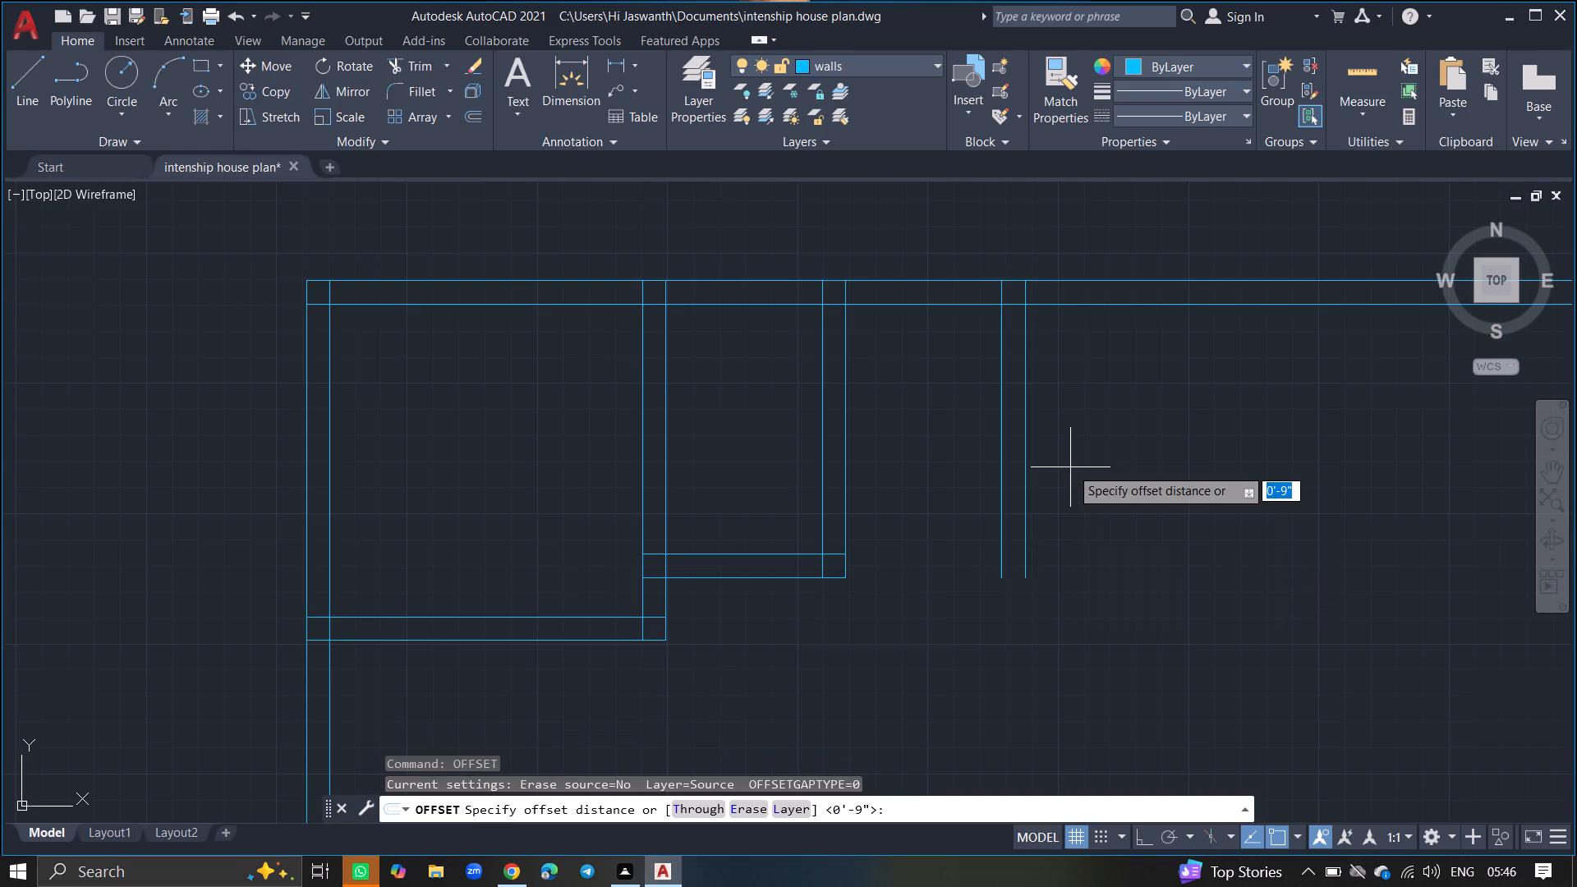
pyautogui.write("8'")
pyautogui.press('Return')
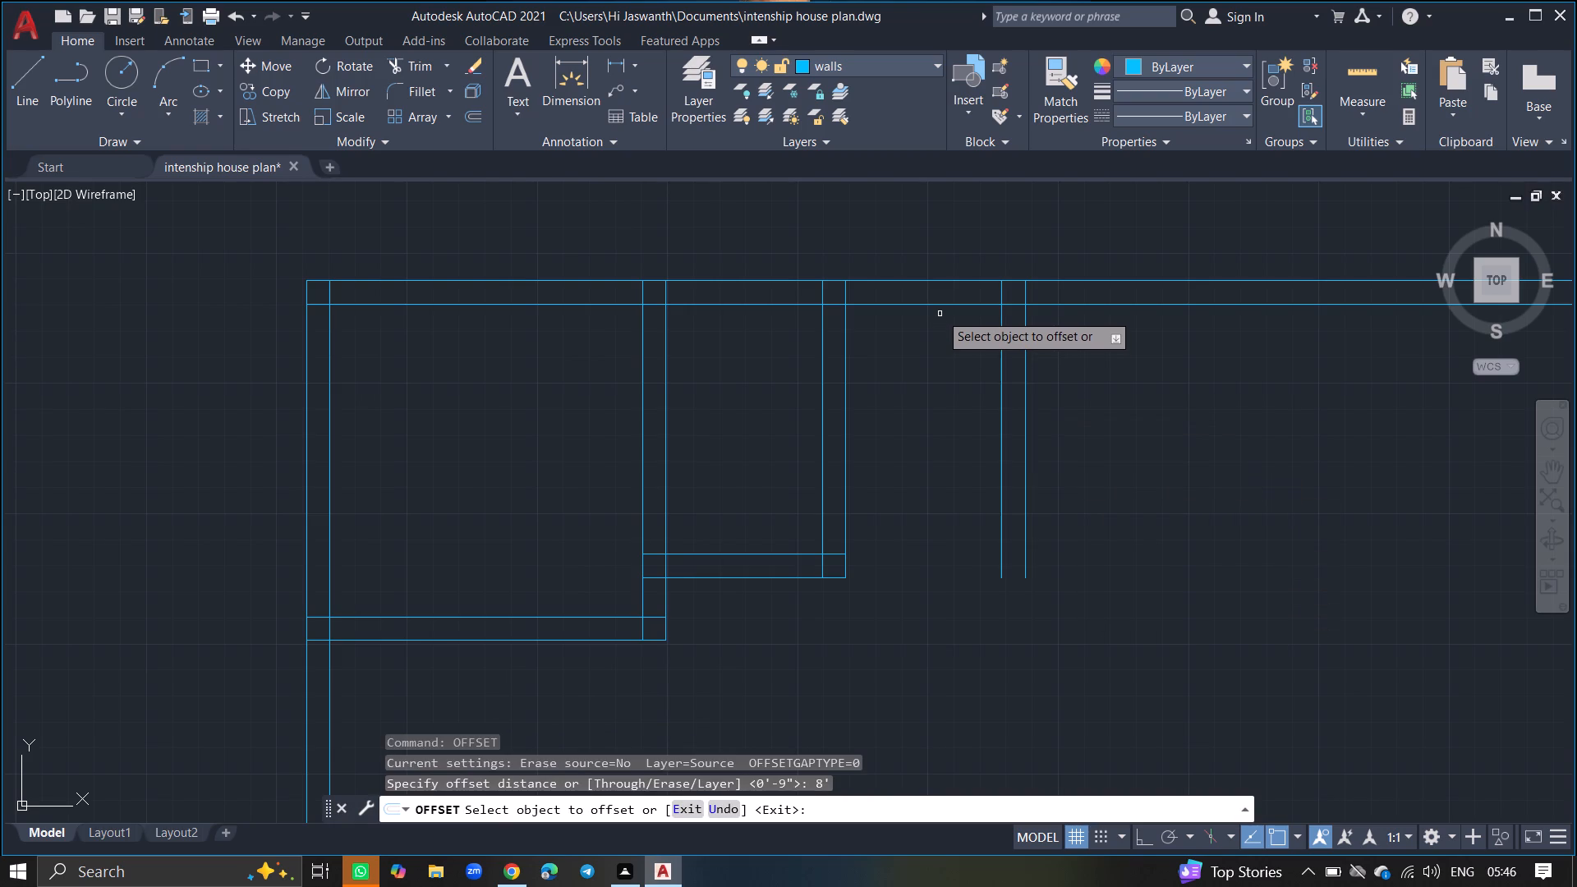
pyautogui.click(940, 306)
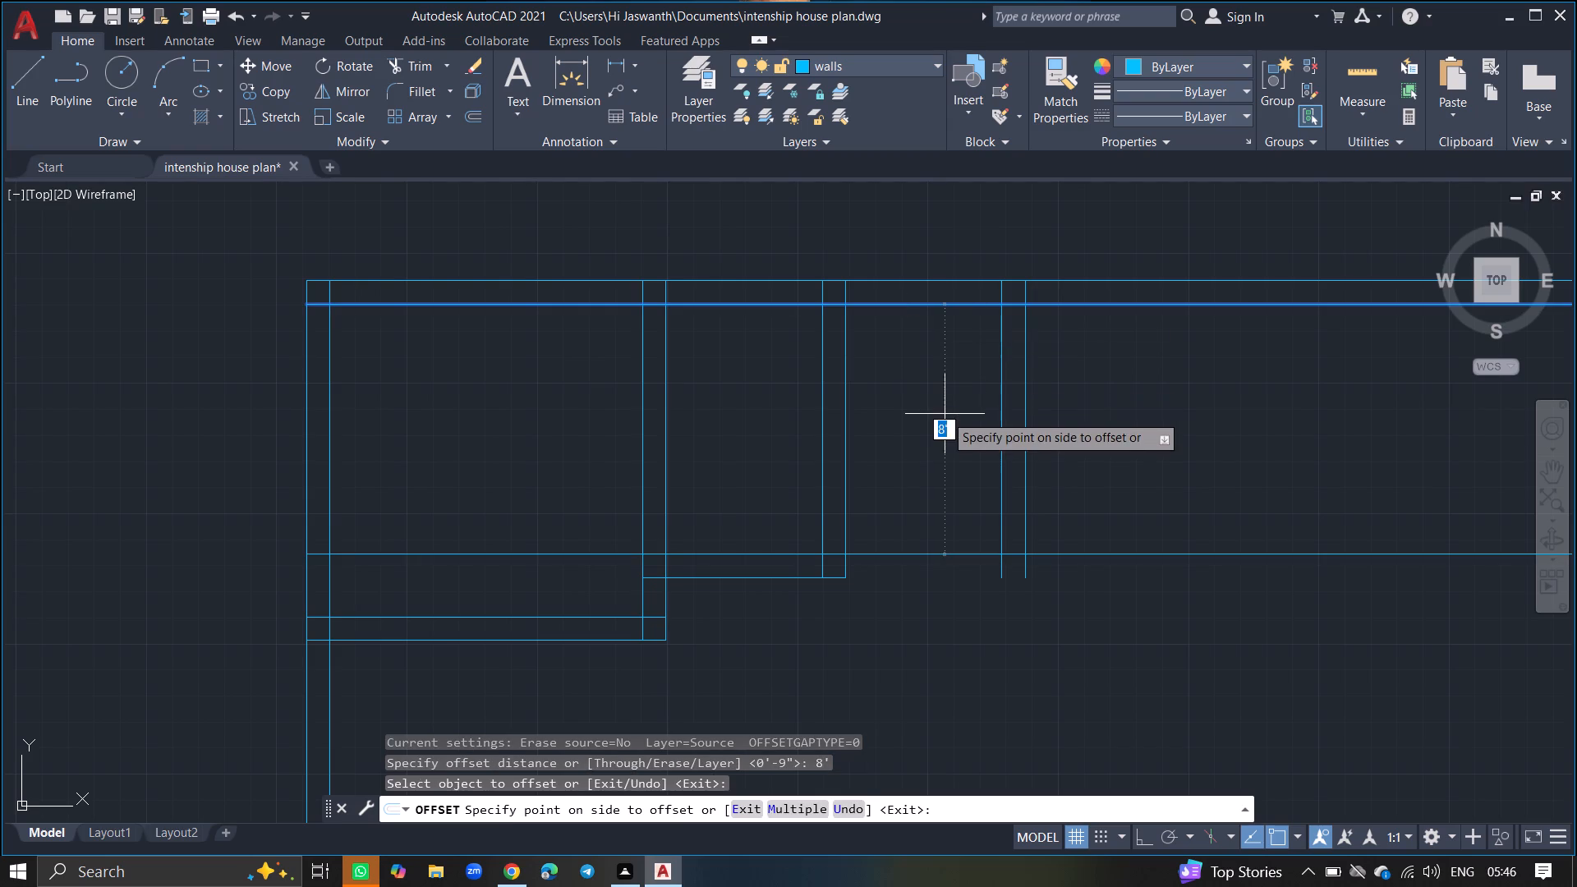
pyautogui.click(945, 414)
pyautogui.press('Return')
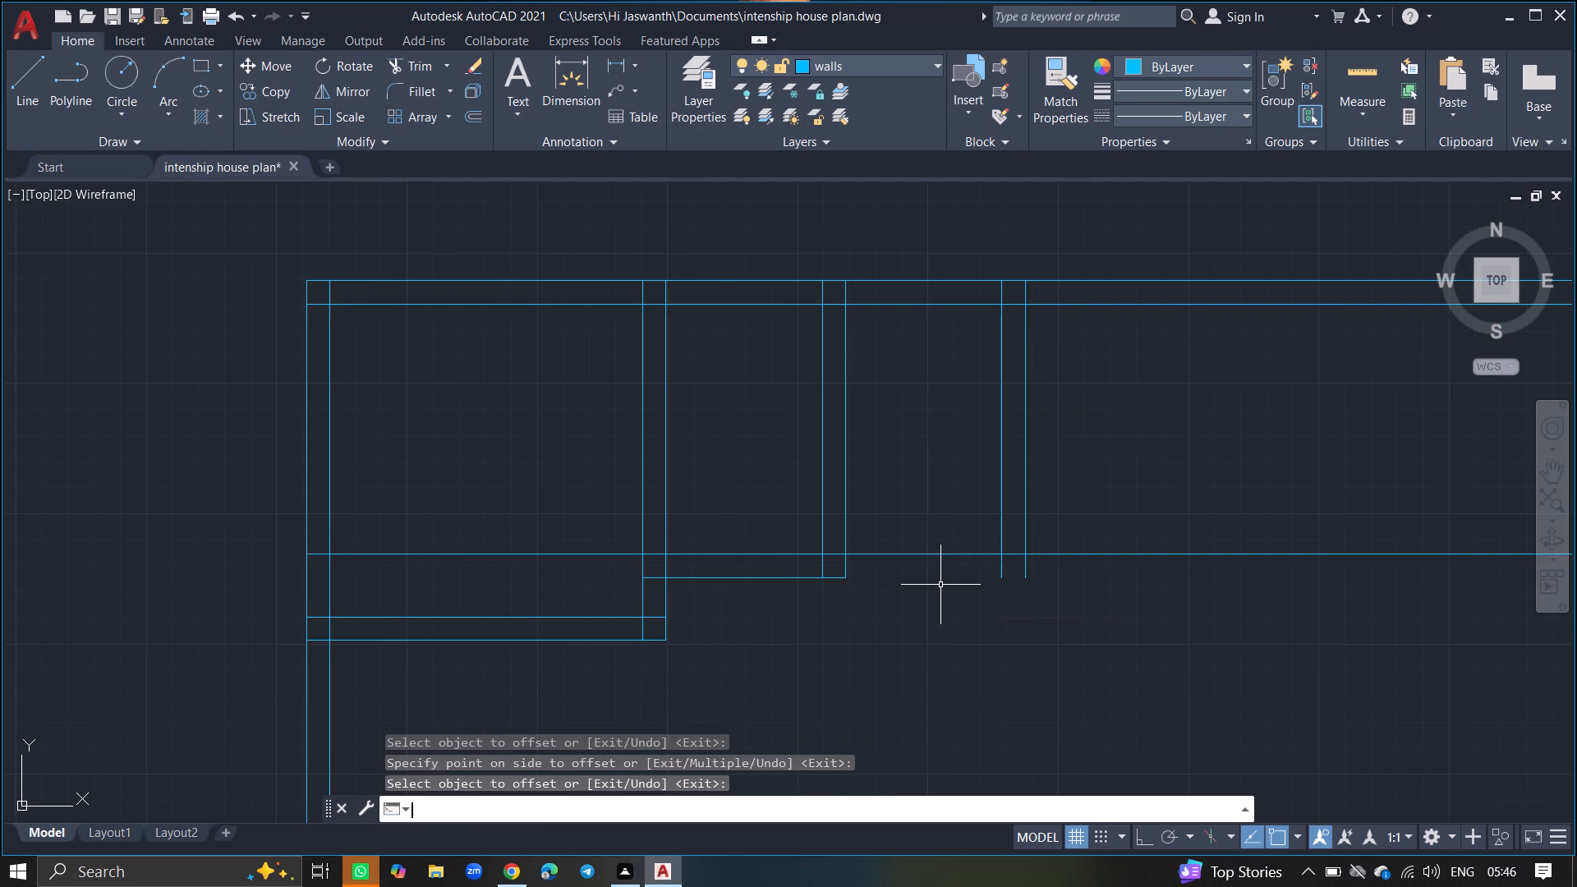
# Offset the third room's new lower boundary line 9" downward to give that wall its thickness.
pyautogui.press('o')
pyautogui.write('ffse')
pyautogui.press('t')
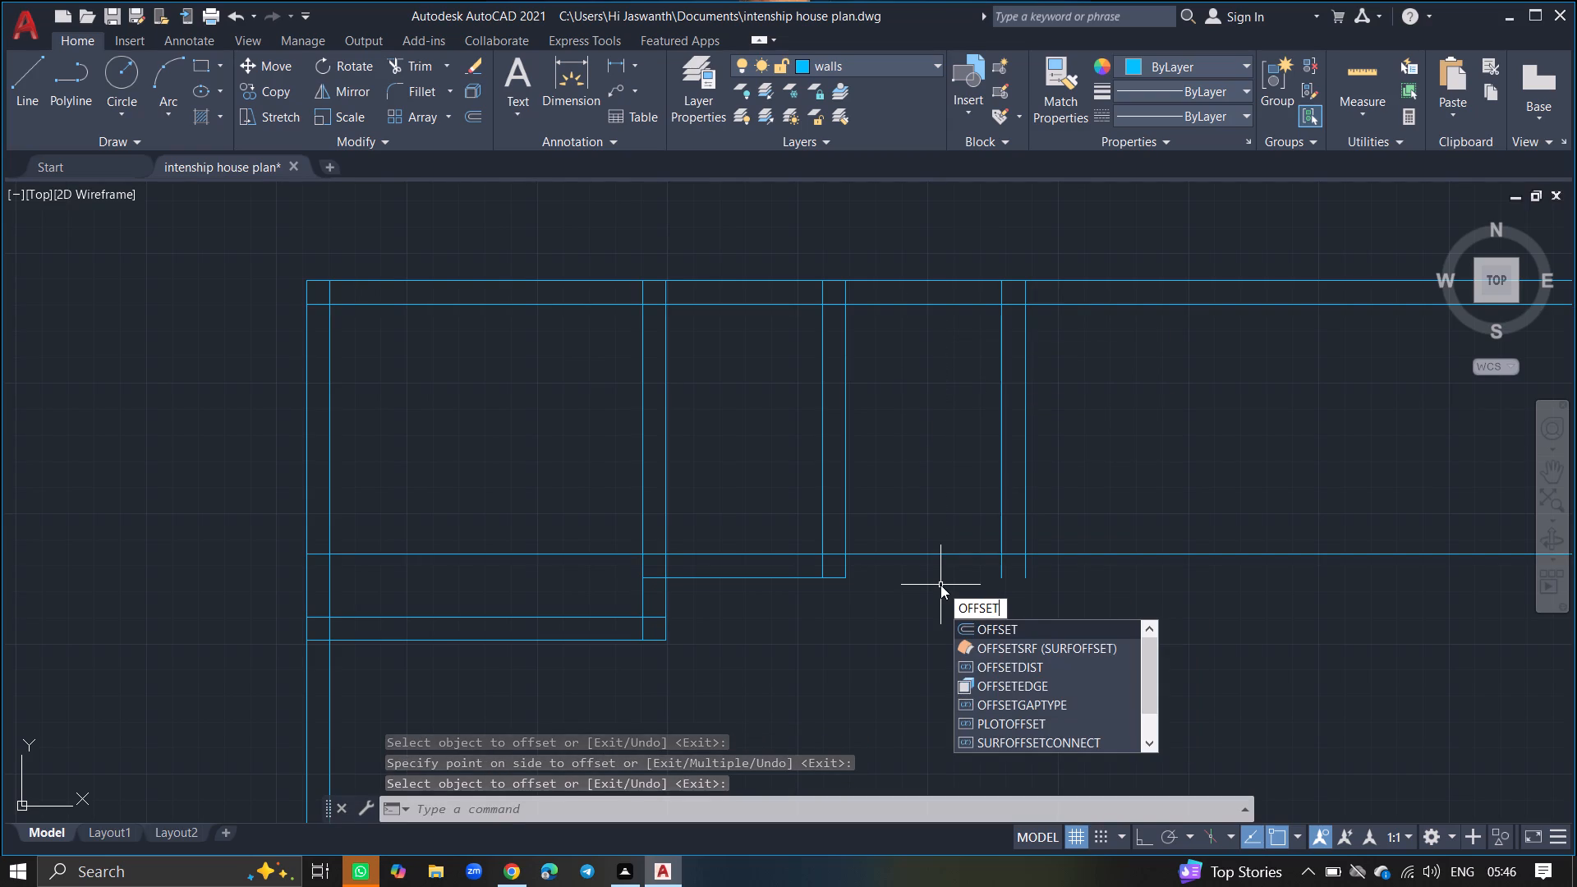
pyautogui.press('Return')
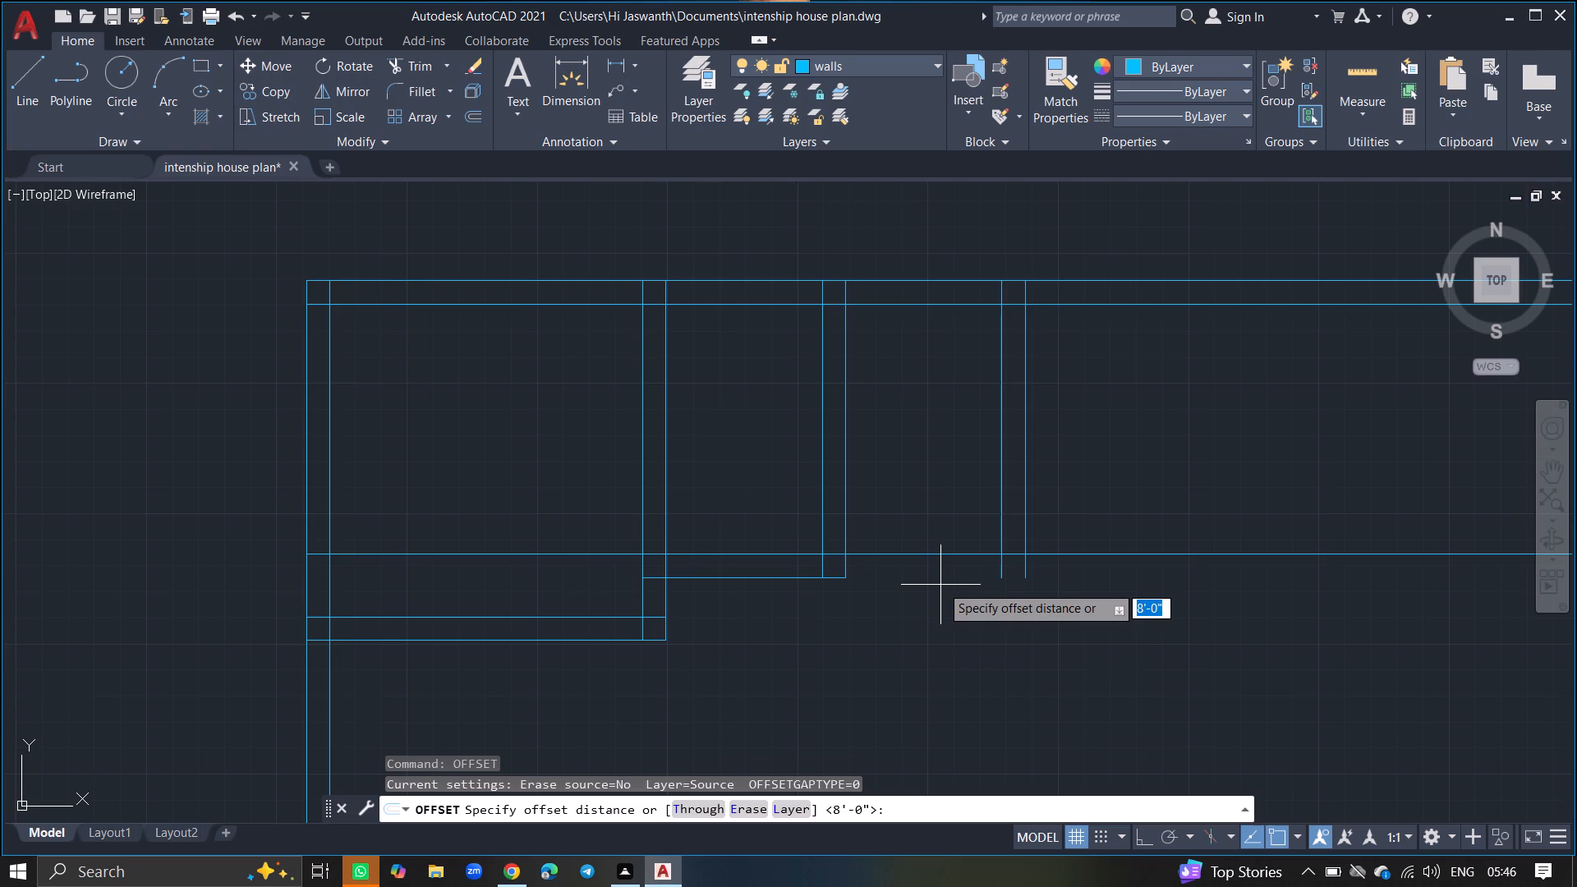
pyautogui.press('9')
pyautogui.hotkey('shift', '"')
pyautogui.press('Return')
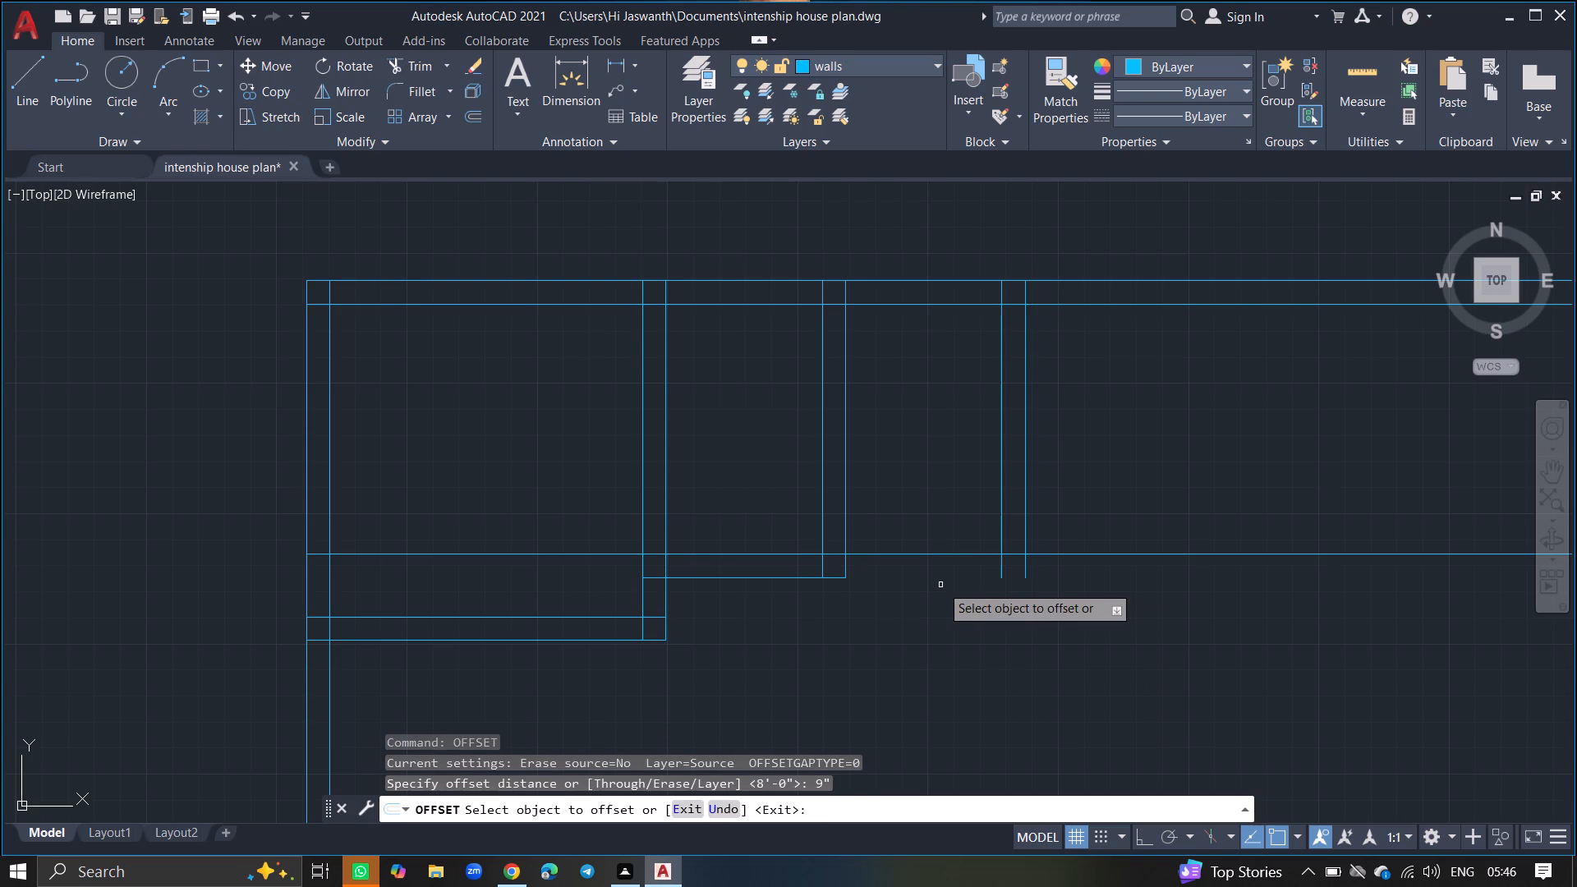
pyautogui.moveTo(940, 554); pyautogui.dragTo(940, 558)
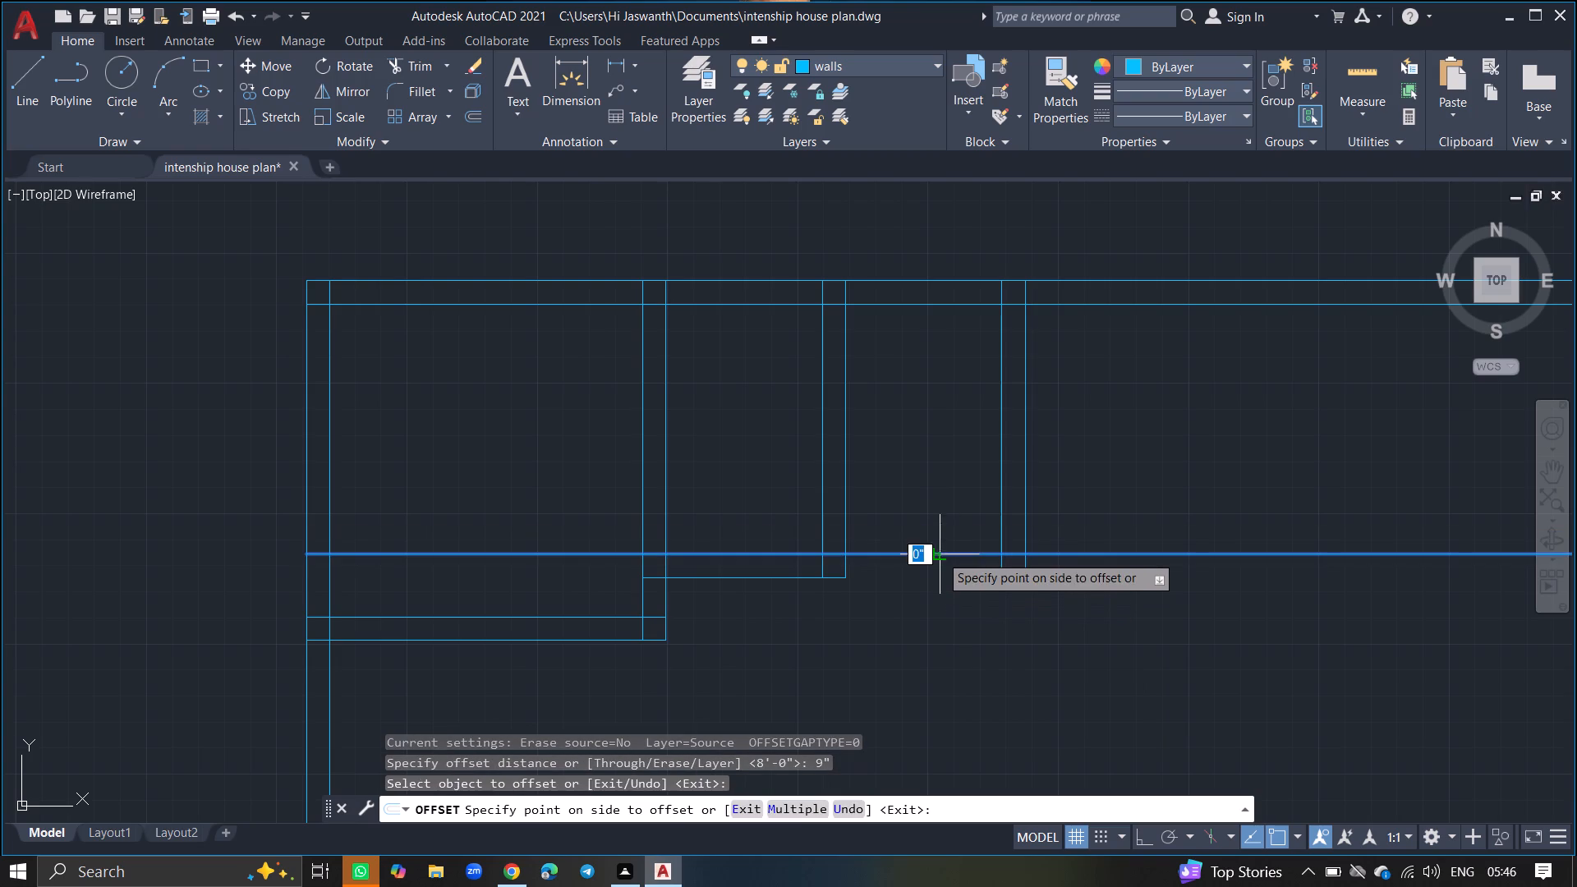
pyautogui.moveTo(940, 558); pyautogui.dragTo(940, 579)
pyautogui.click(940, 579)
pyautogui.press('Return')
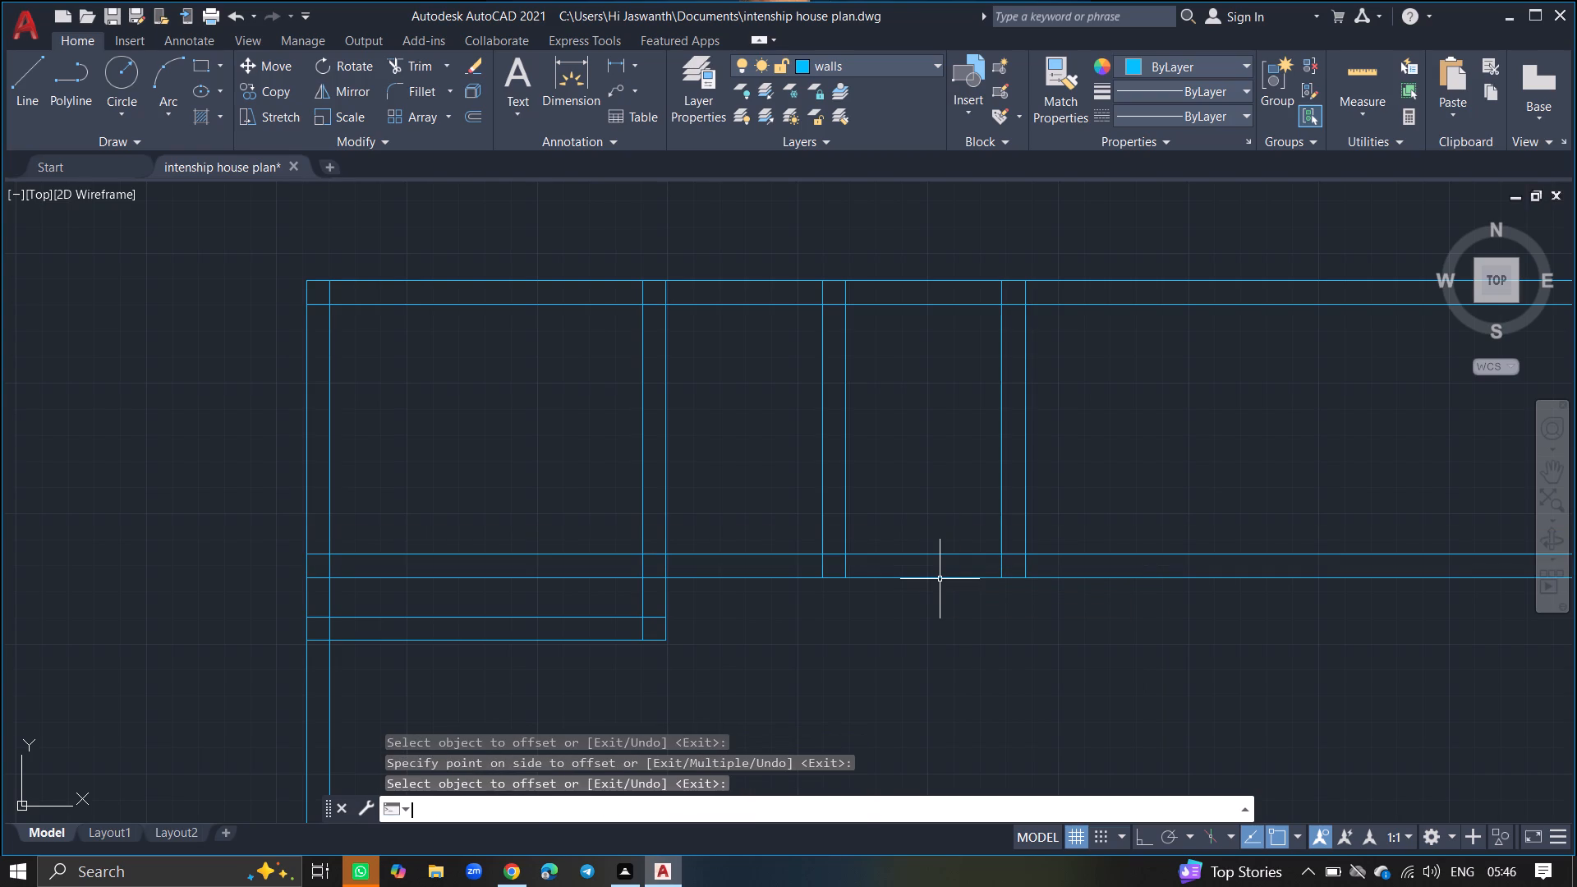
# Trim the second and third rooms' two lower wall lines where they cross the first room and its left wall, and beyond the third room's right wall.
pyautogui.write('trim')
pyautogui.press('Return')
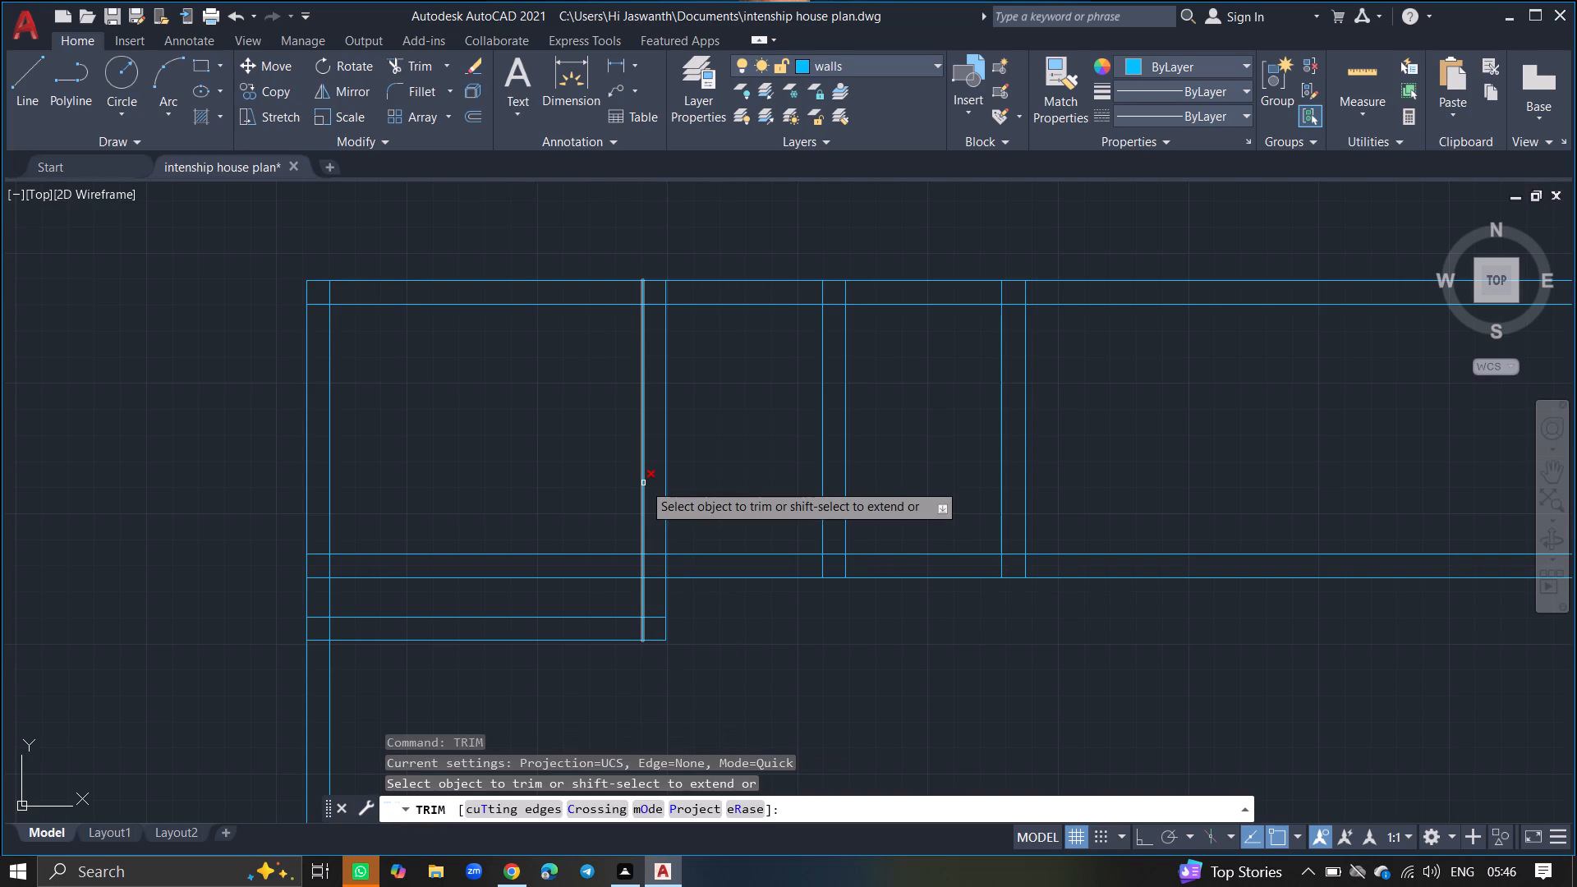
pyautogui.click(549, 552)
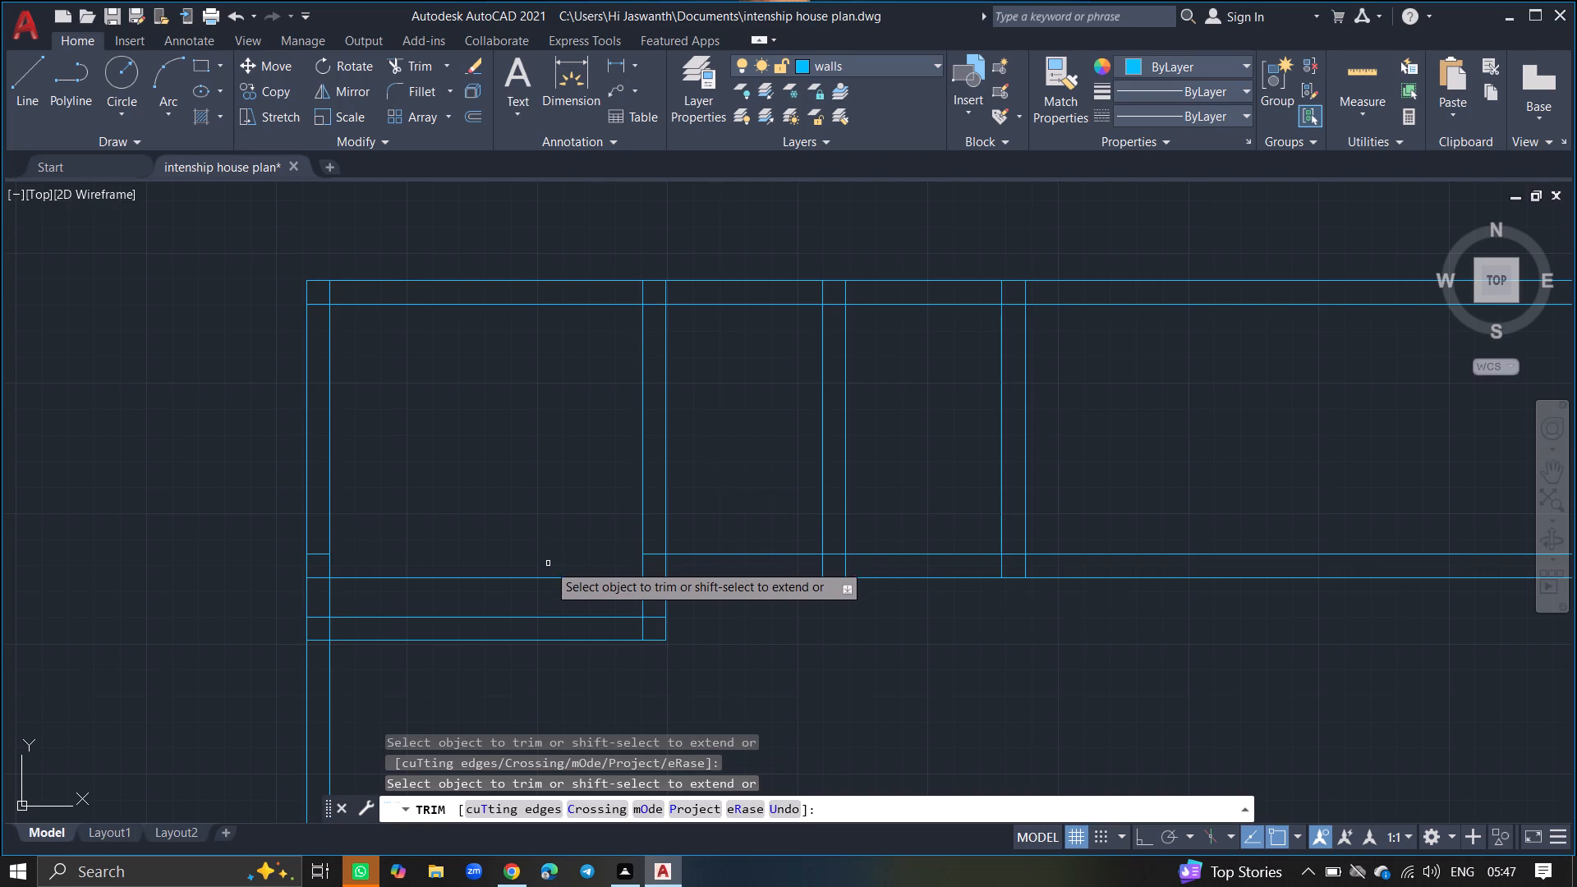
pyautogui.click(546, 576)
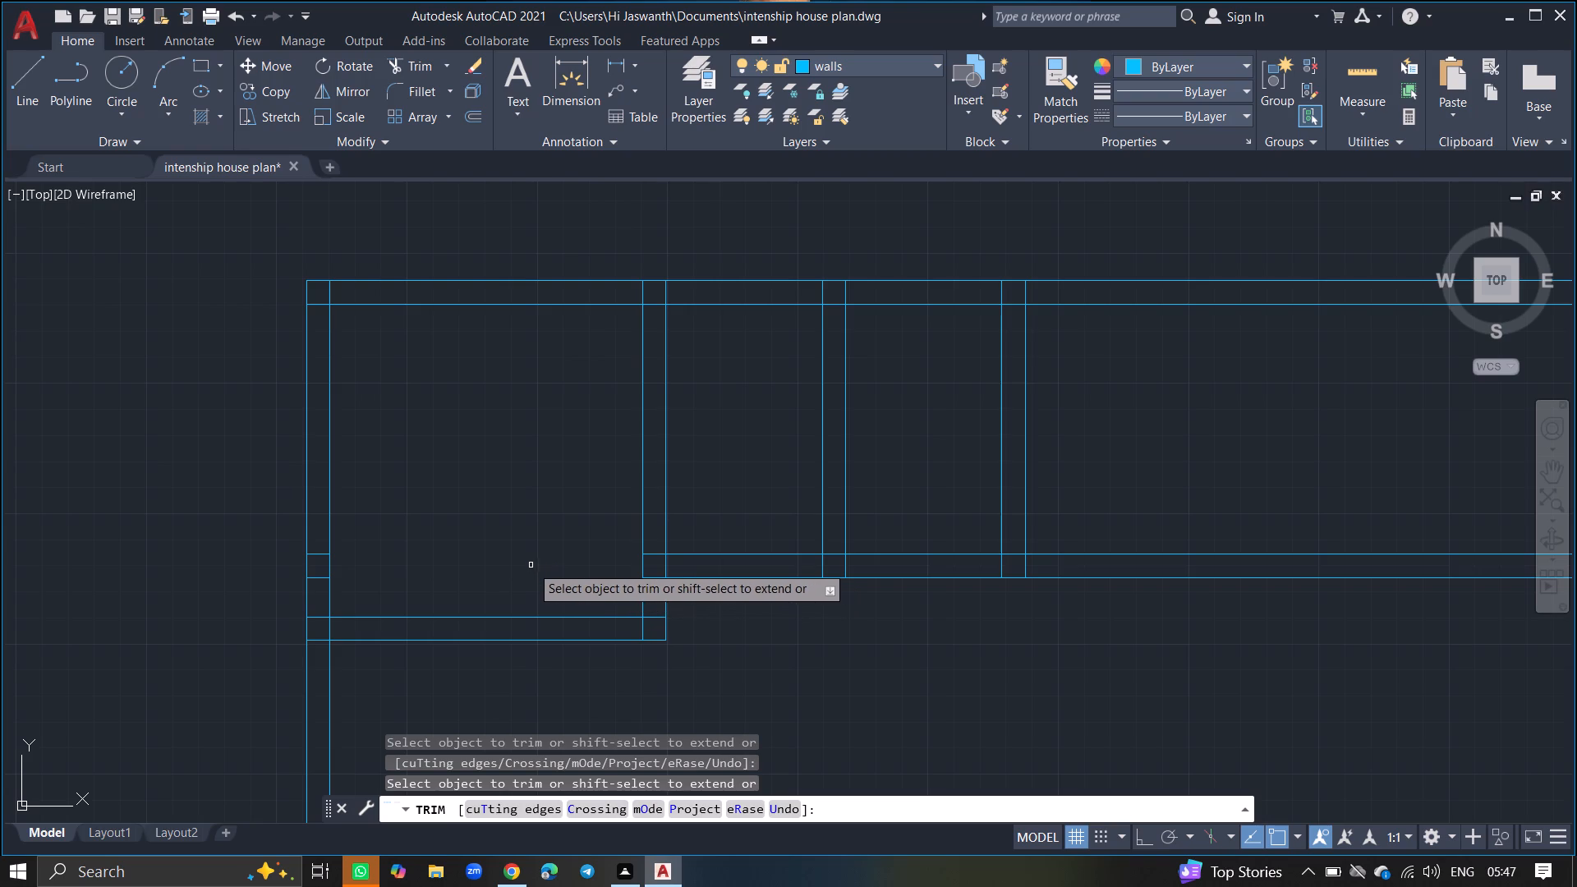
pyautogui.click(315, 554)
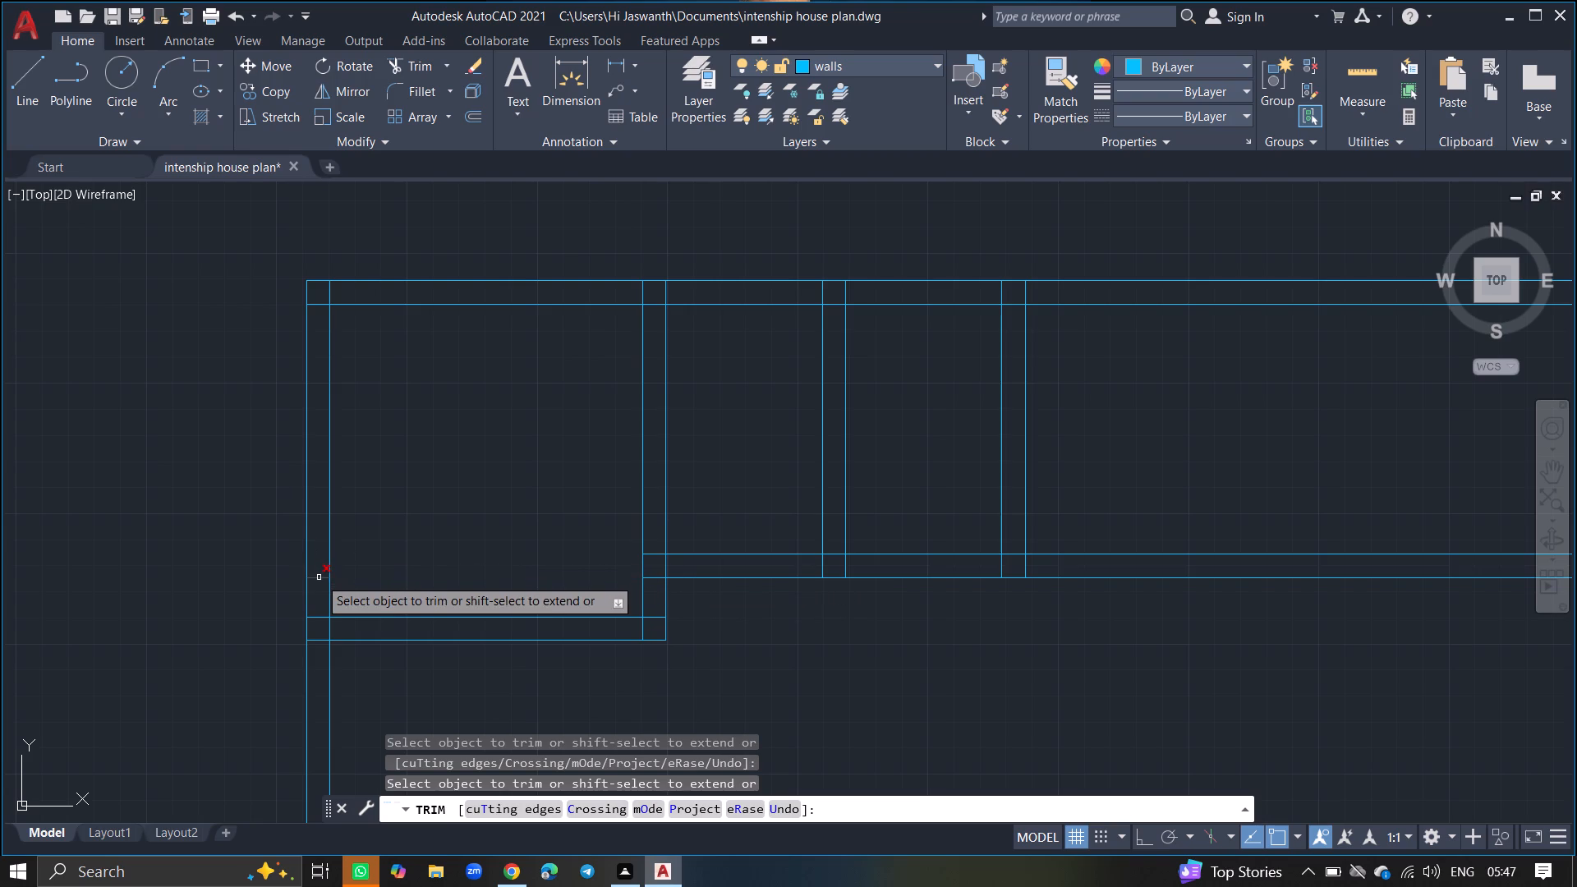
pyautogui.click(319, 577)
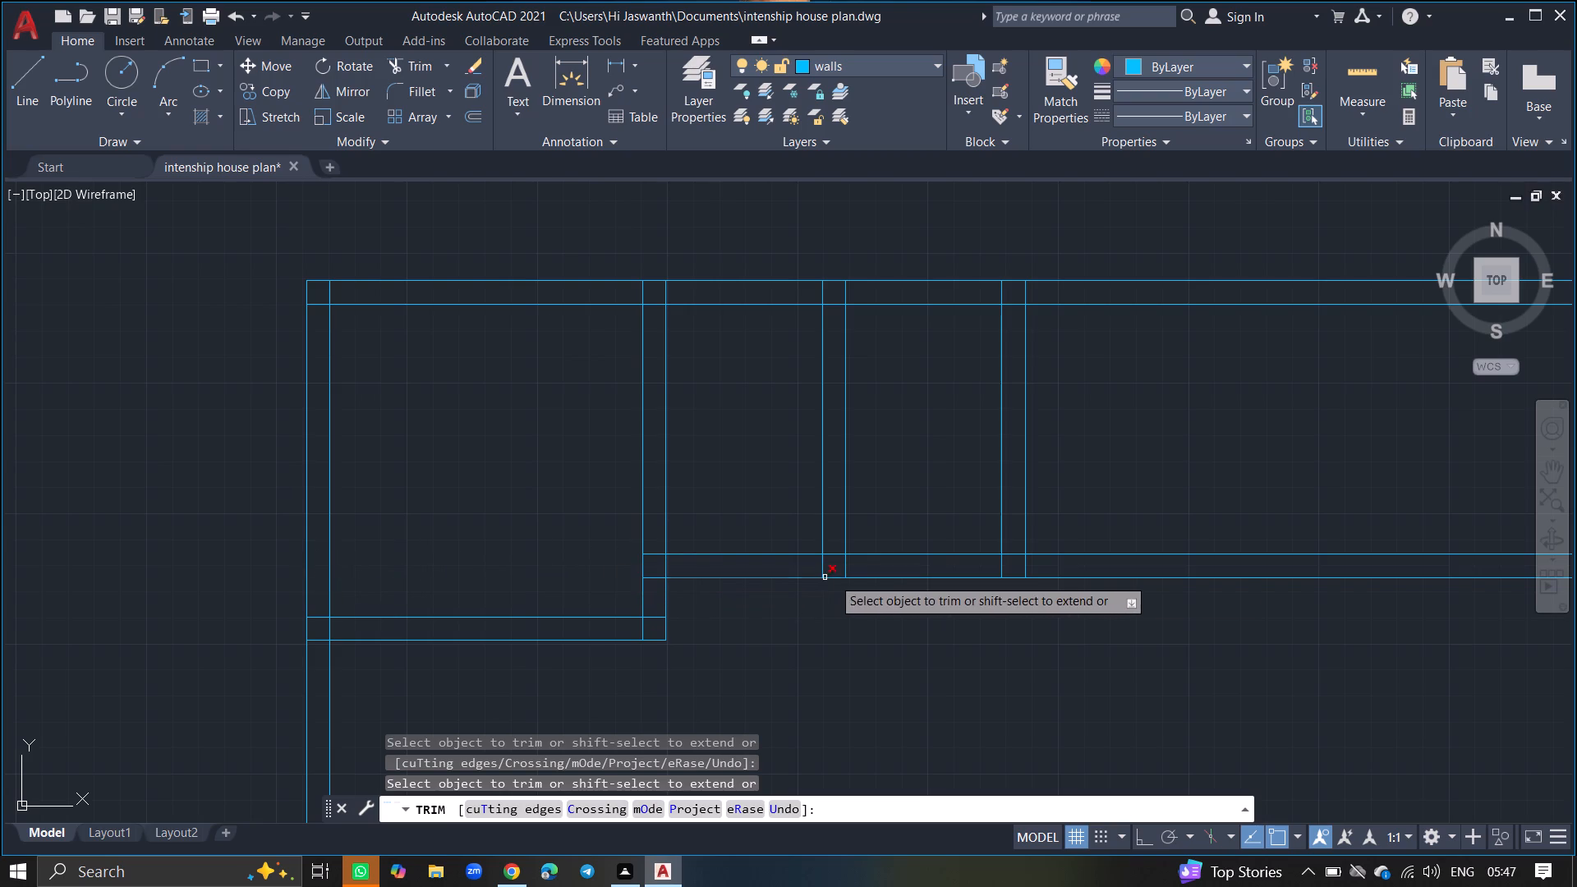
pyautogui.click(1041, 577)
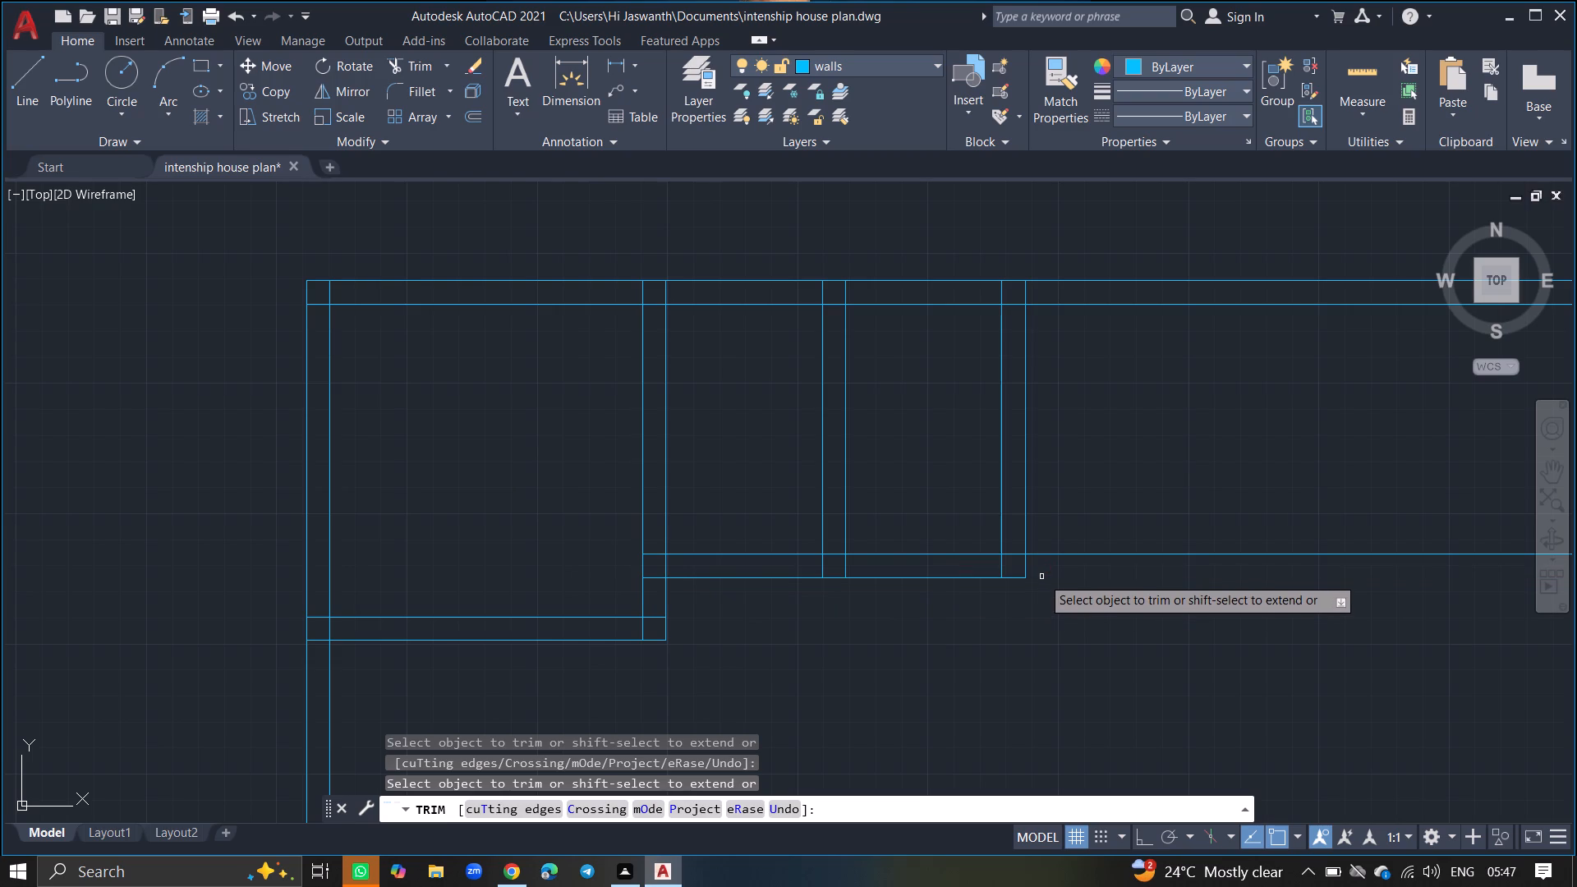
pyautogui.click(1044, 552)
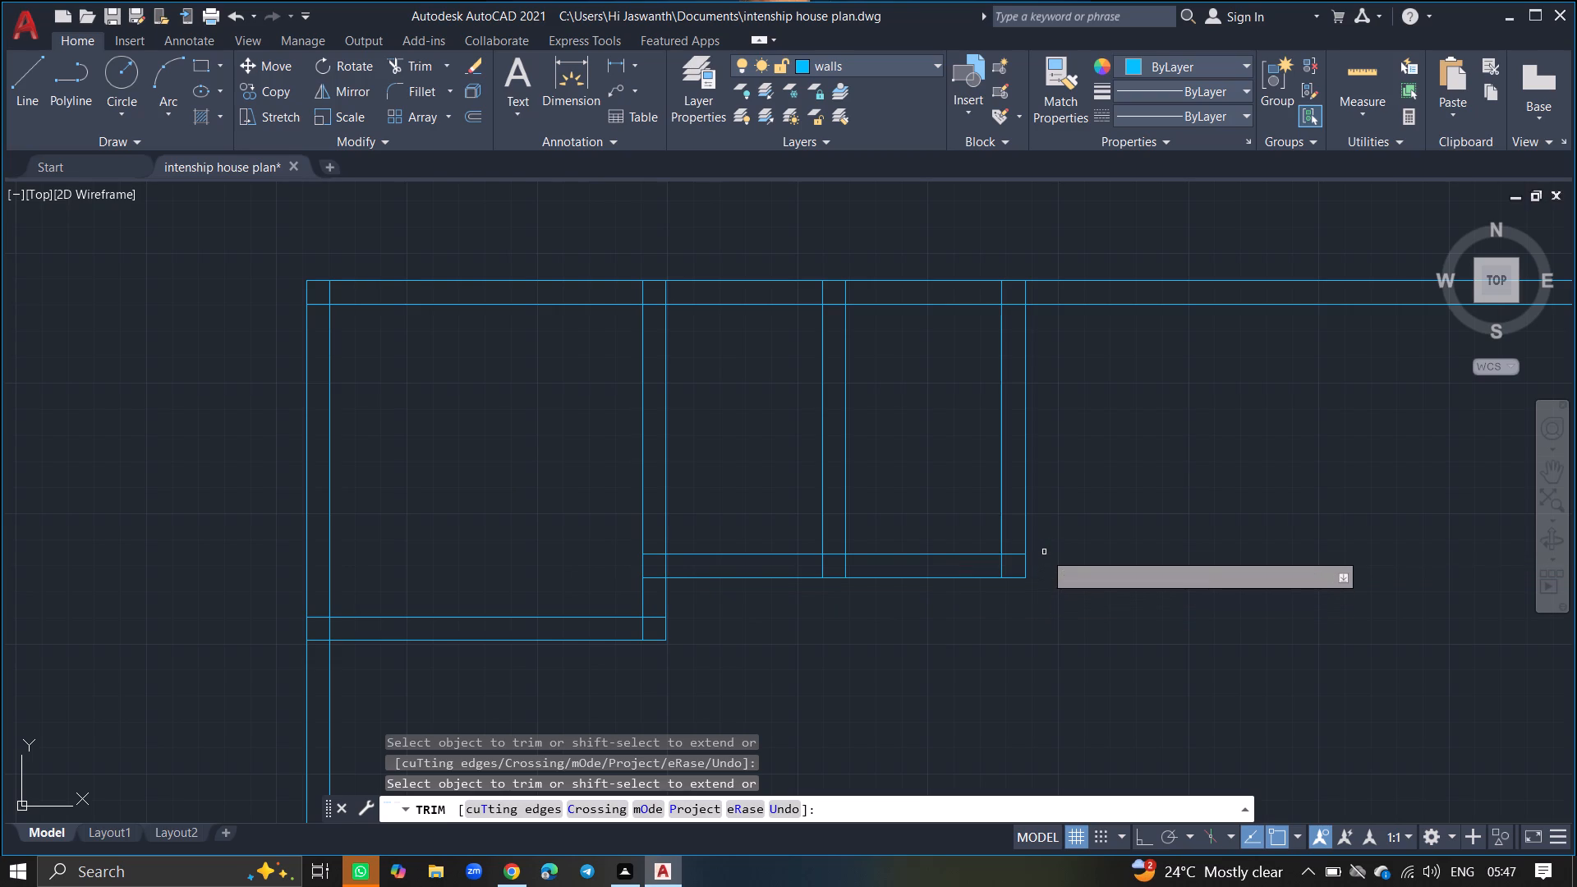
pyautogui.press('Return')
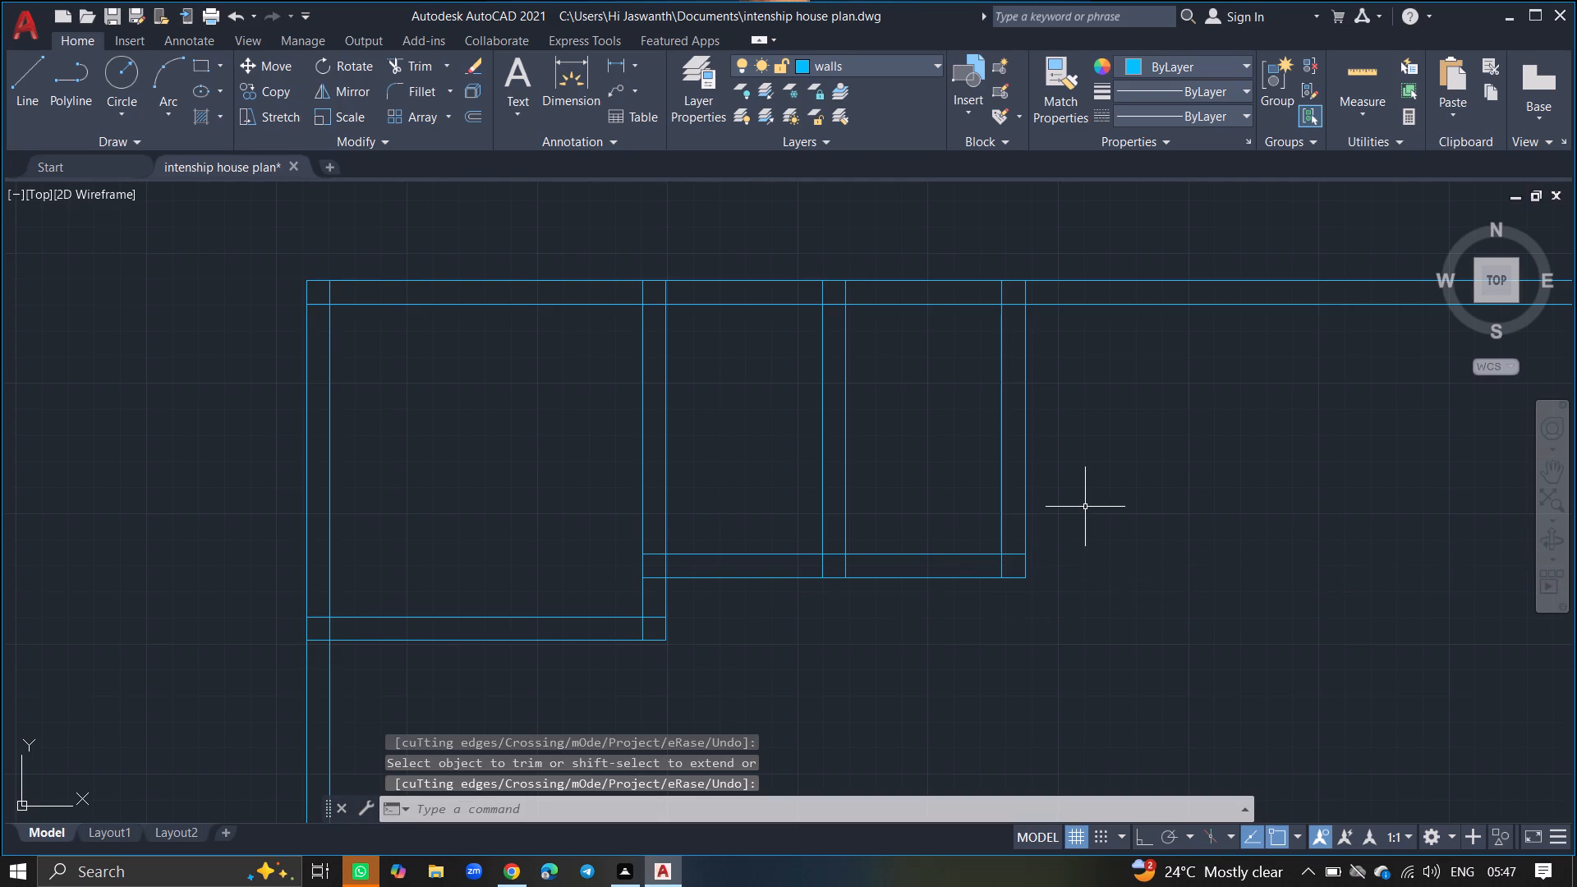
# Save the house plan drawing.
pyautogui.write('offset')
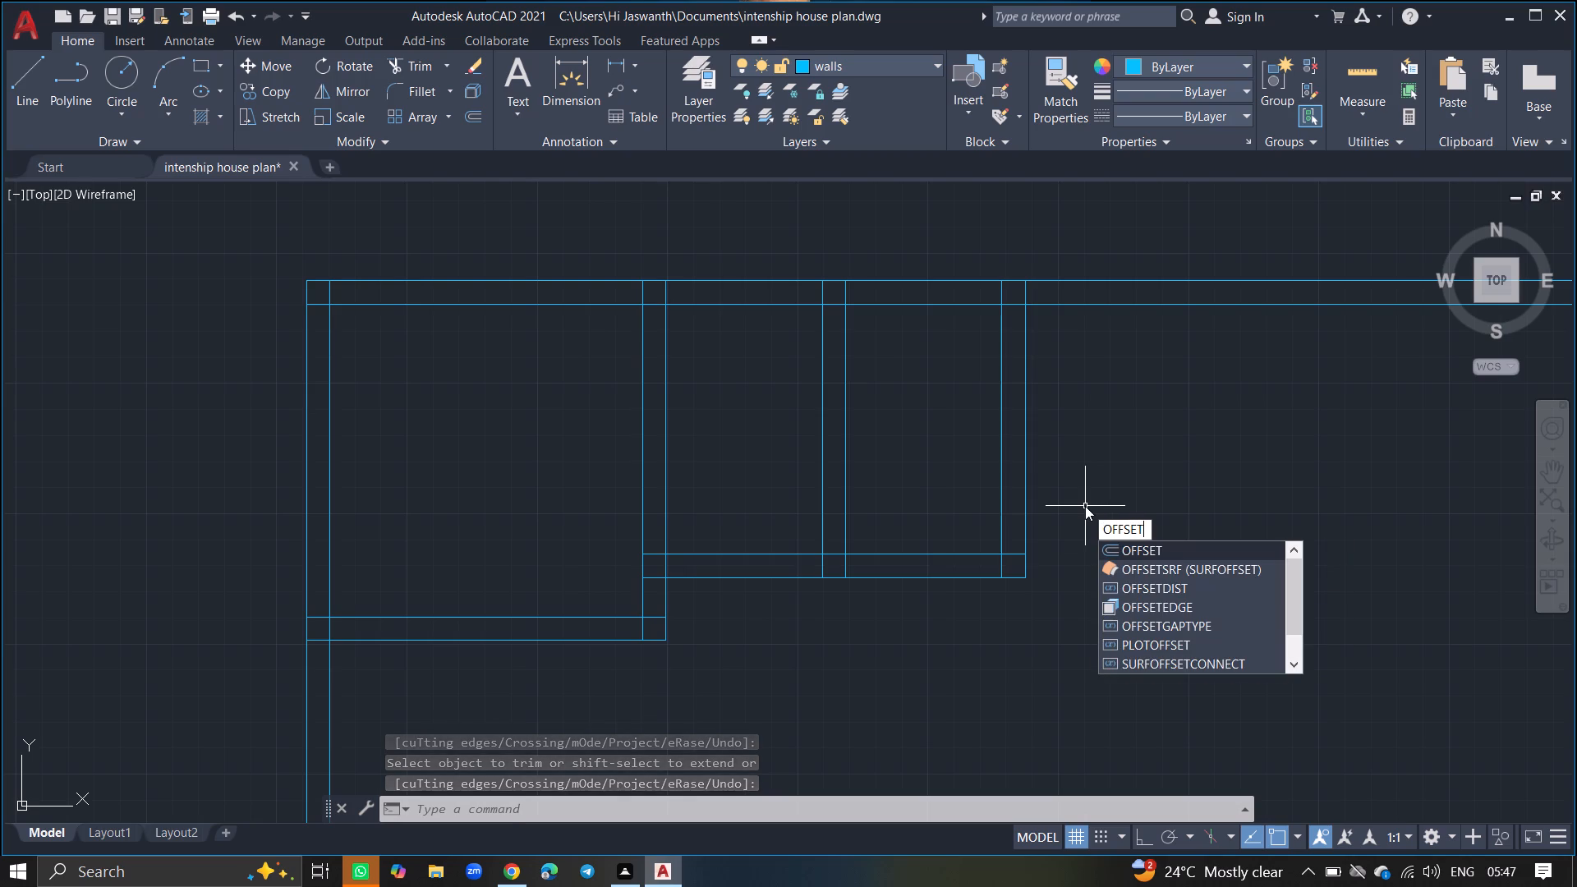
pyautogui.press('Return')
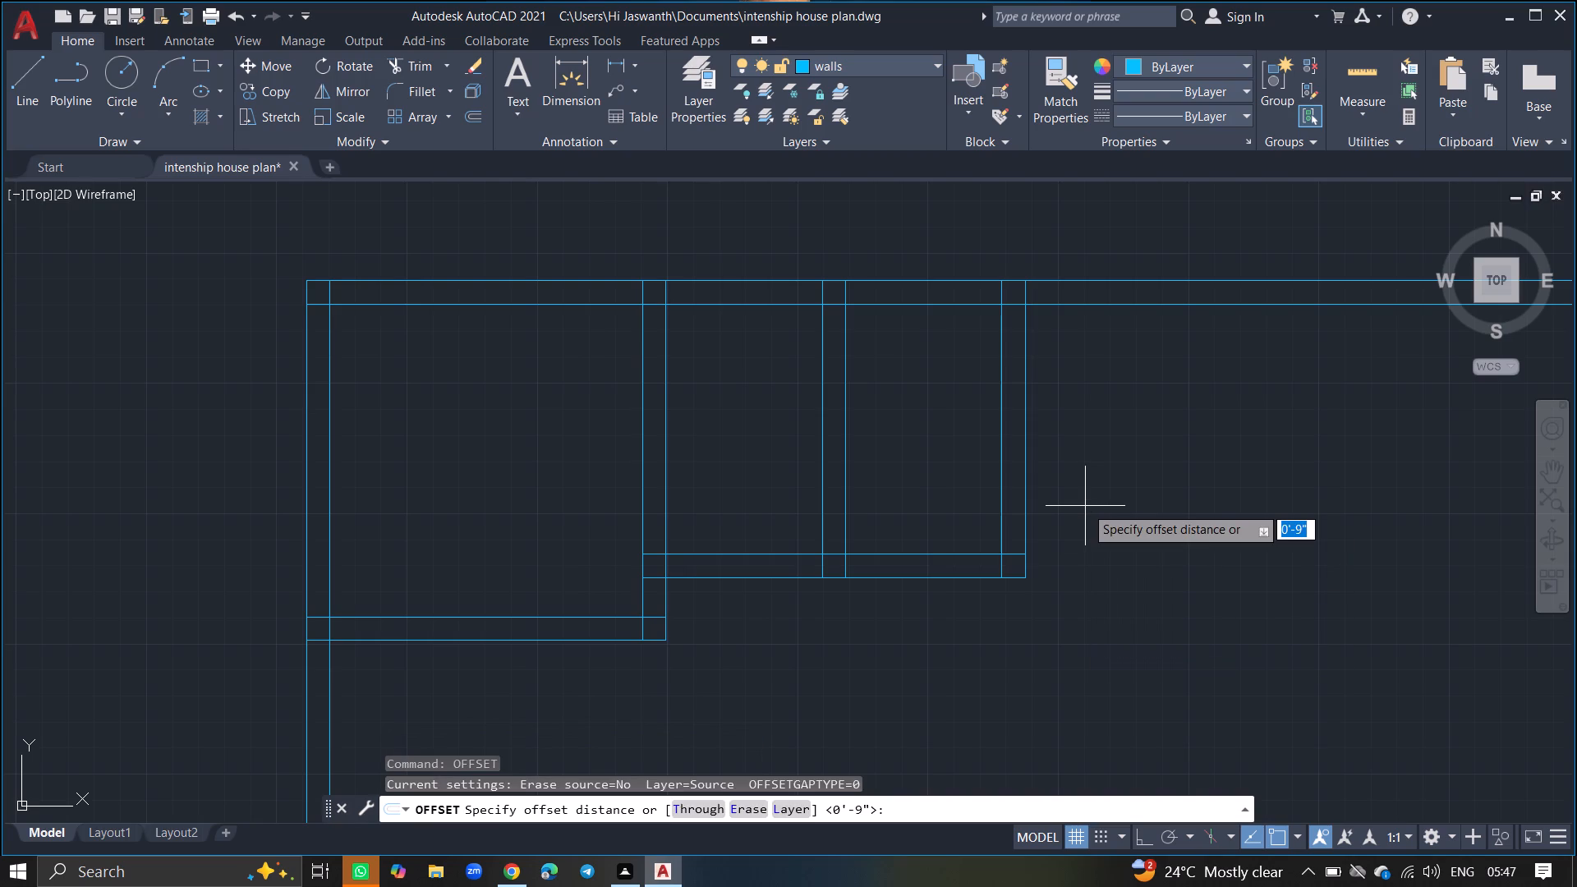
pyautogui.hotkey('ctrl', 's')
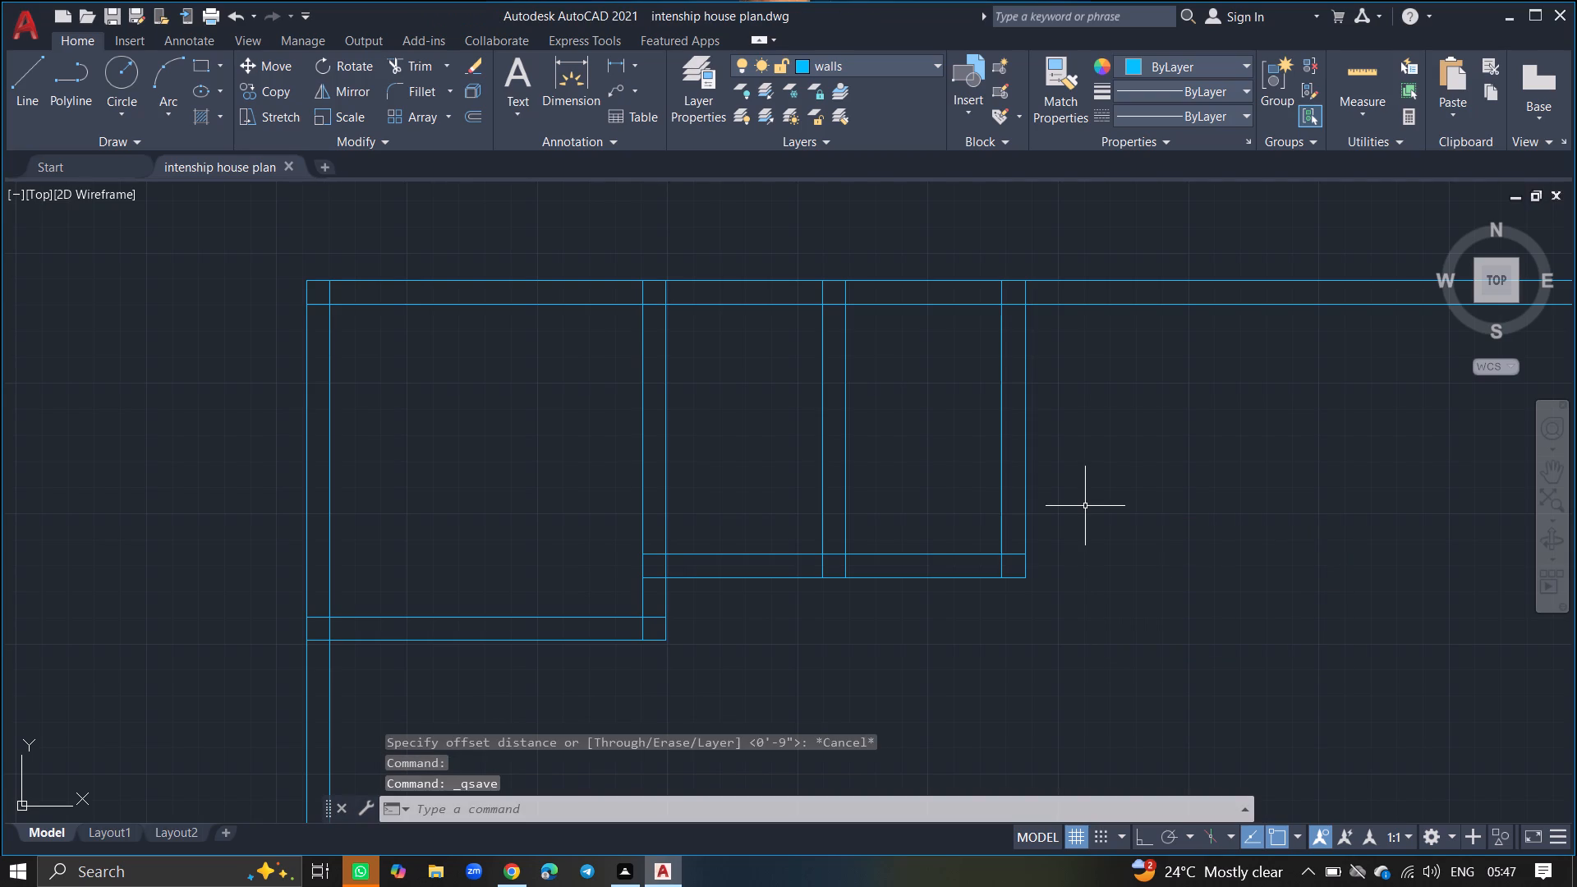
pyautogui.hotkey('ctrl', 's')
pyautogui.hotkey('ctrl', 's')
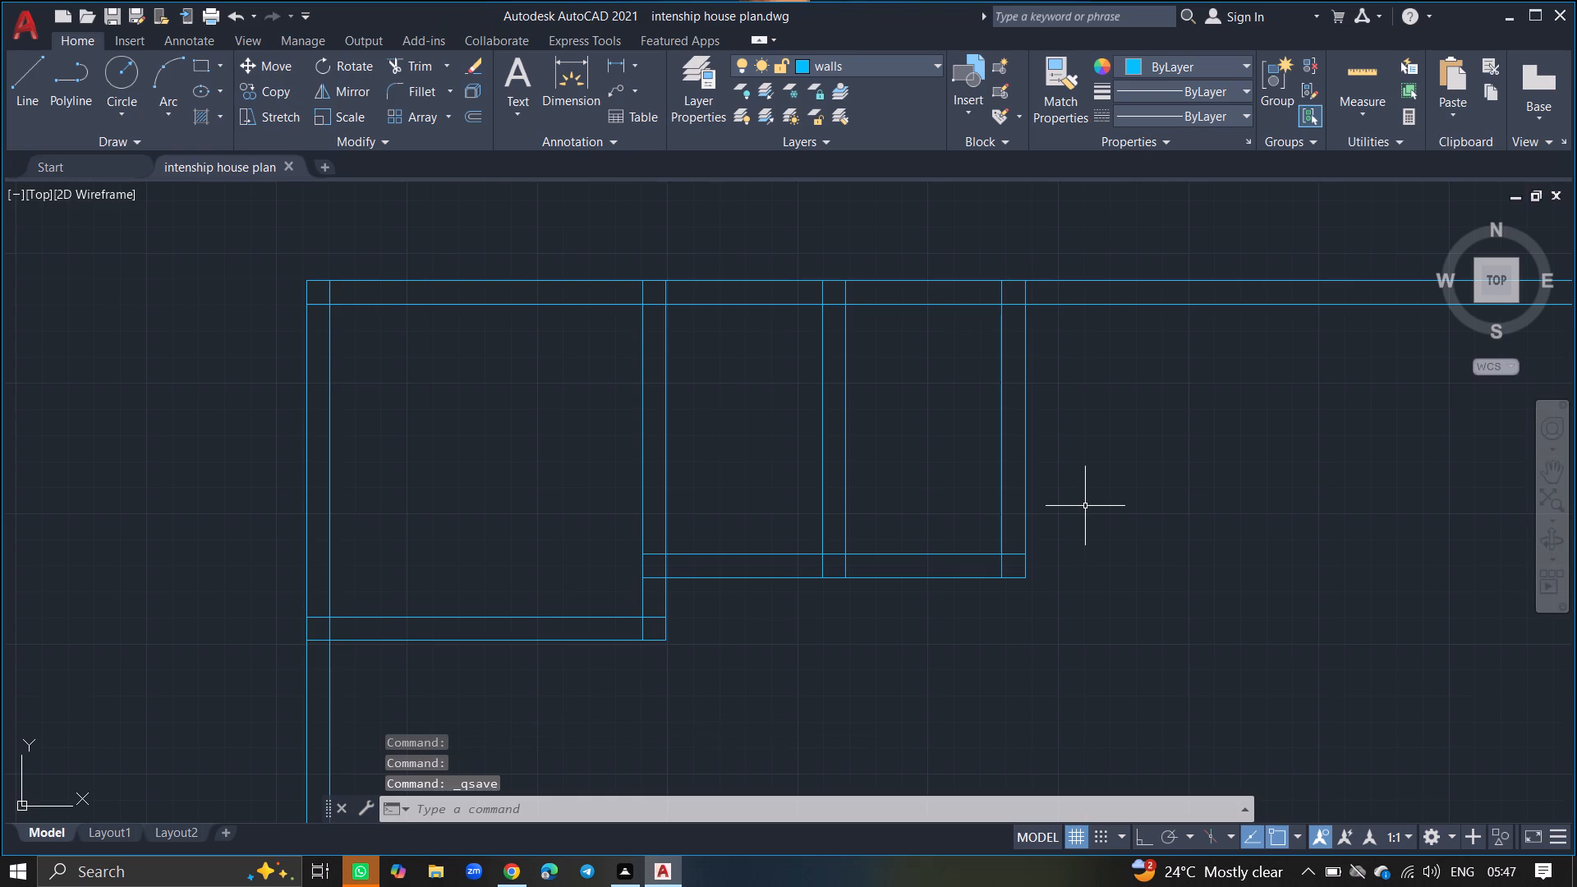
# Offset the outer line of the third room's right wall 10' to the right for the fourth room's width.
pyautogui.write('off')
pyautogui.write('set')
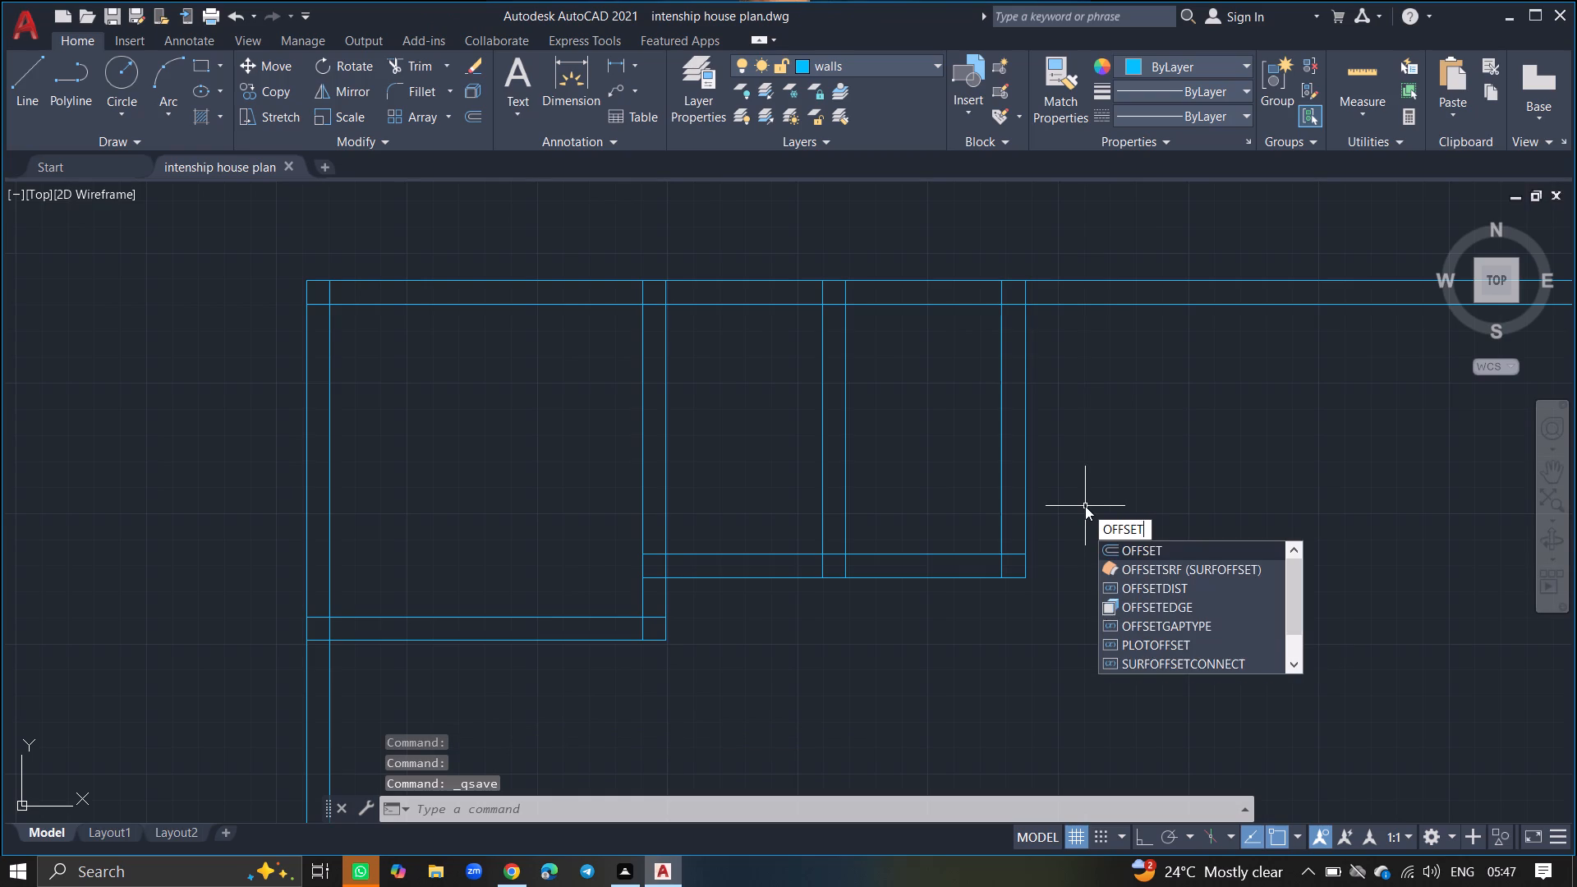
pyautogui.press('Return')
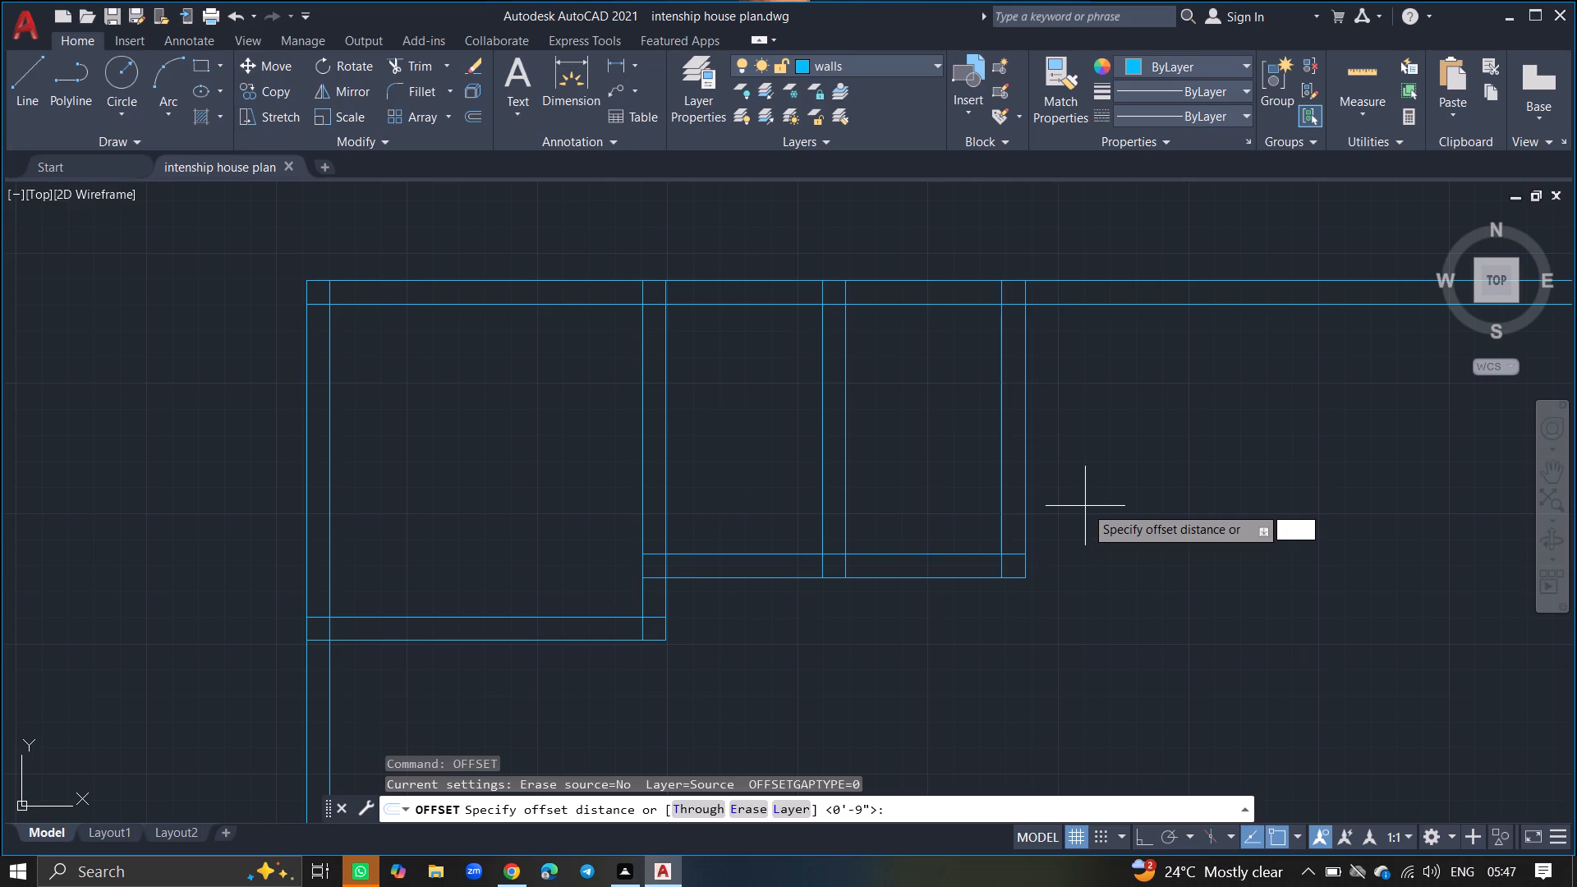
pyautogui.write('10')
pyautogui.press("'")
pyautogui.press('Return')
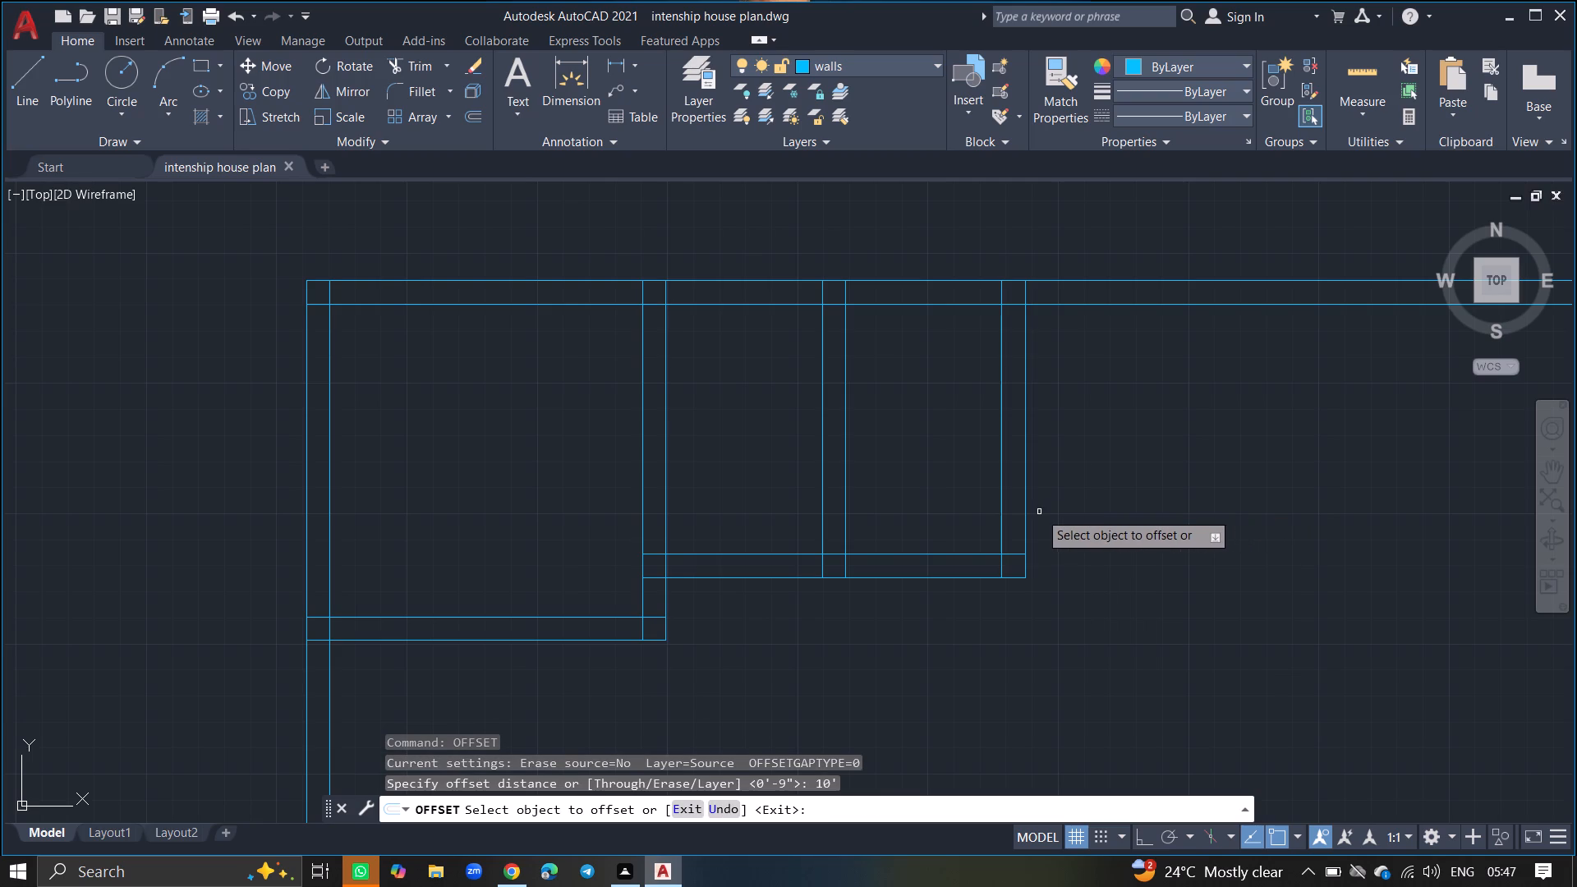
pyautogui.click(1025, 512)
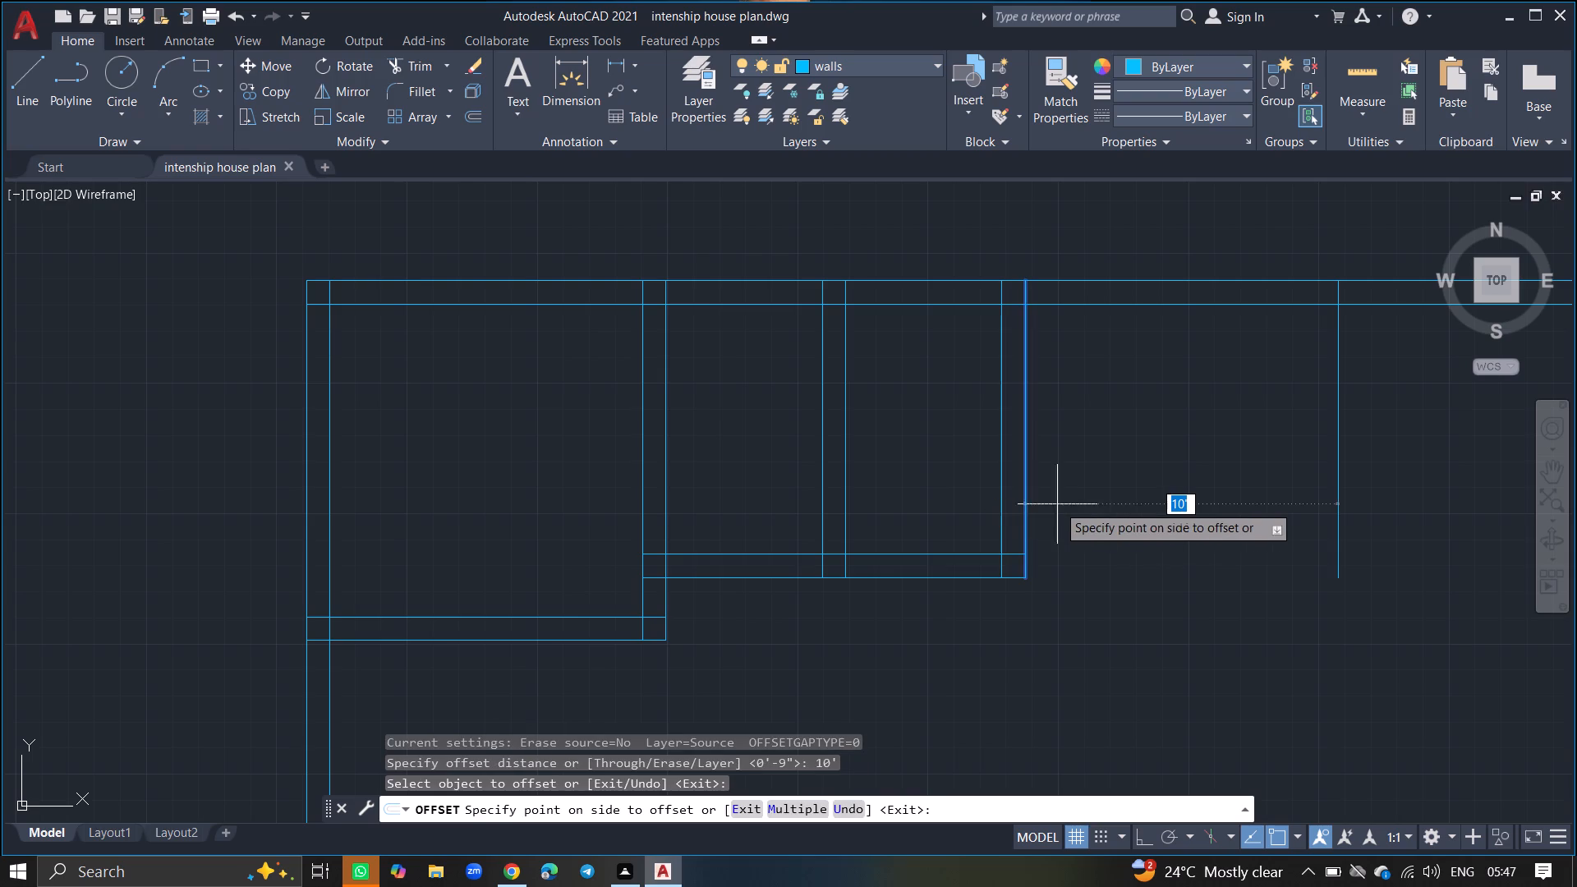
pyautogui.click(1143, 495)
pyautogui.press('Return')
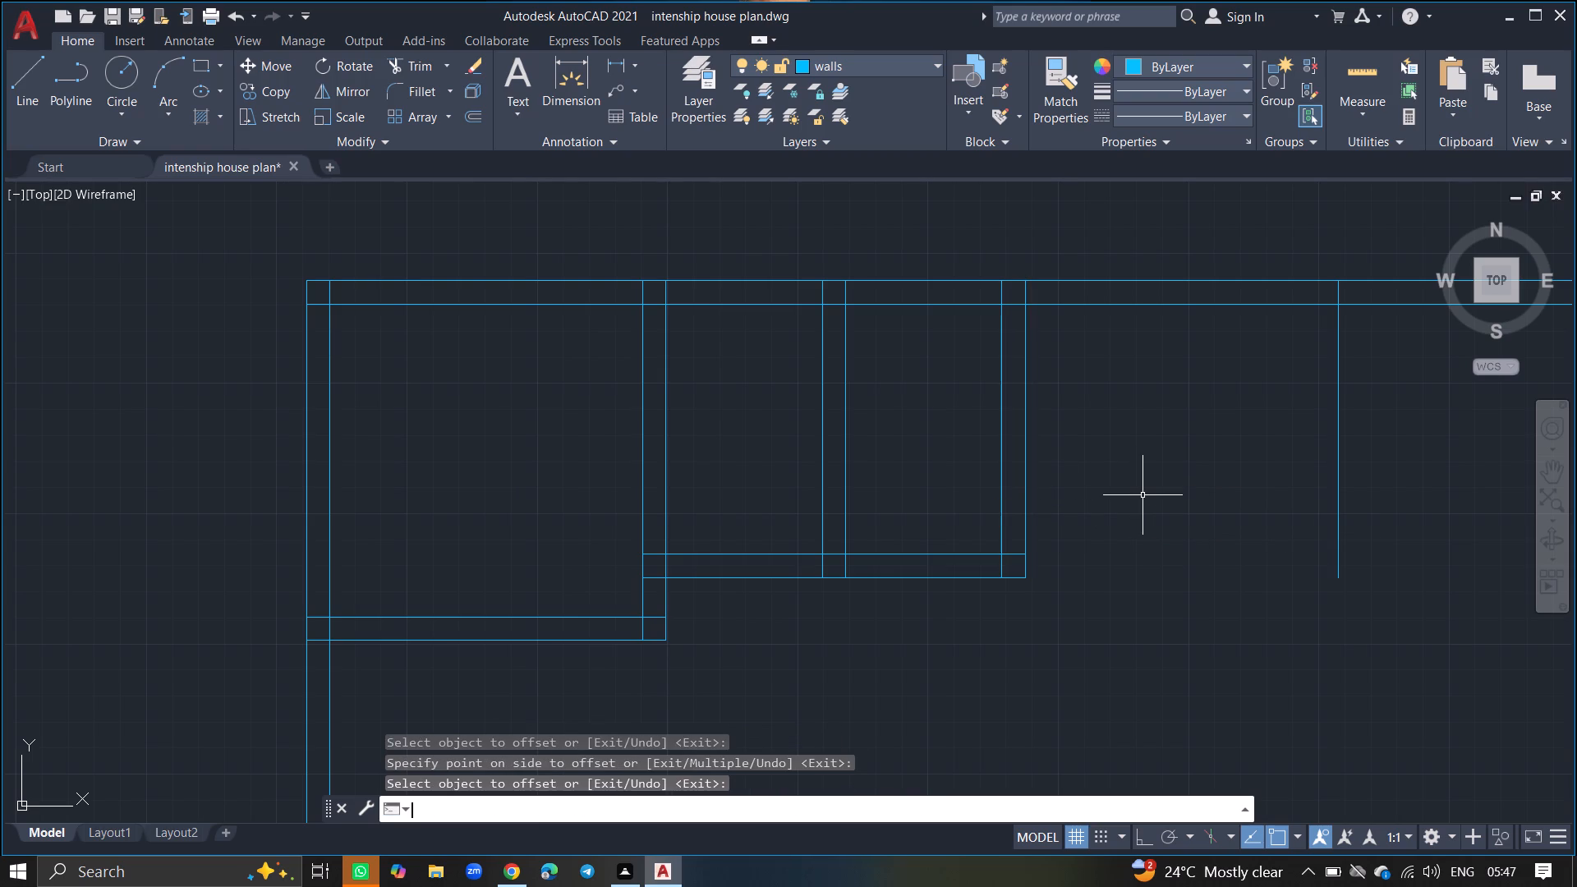
# Offset the inner line of the top exterior wall 10' downward for the fourth room's depth.
pyautogui.write('offset')
pyautogui.press('Return')
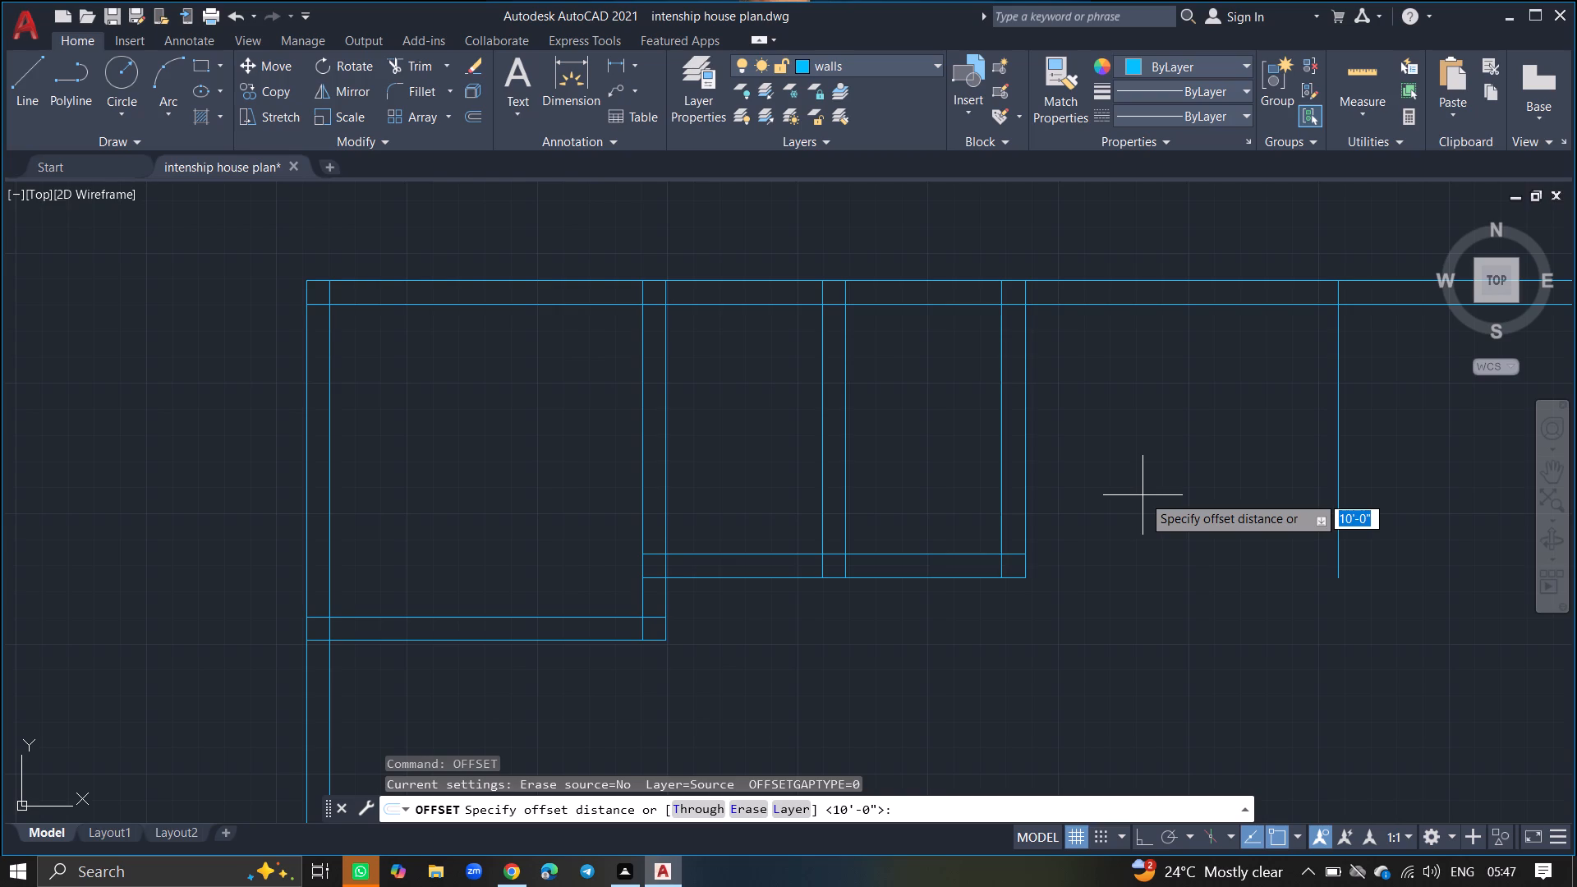
pyautogui.press('Return')
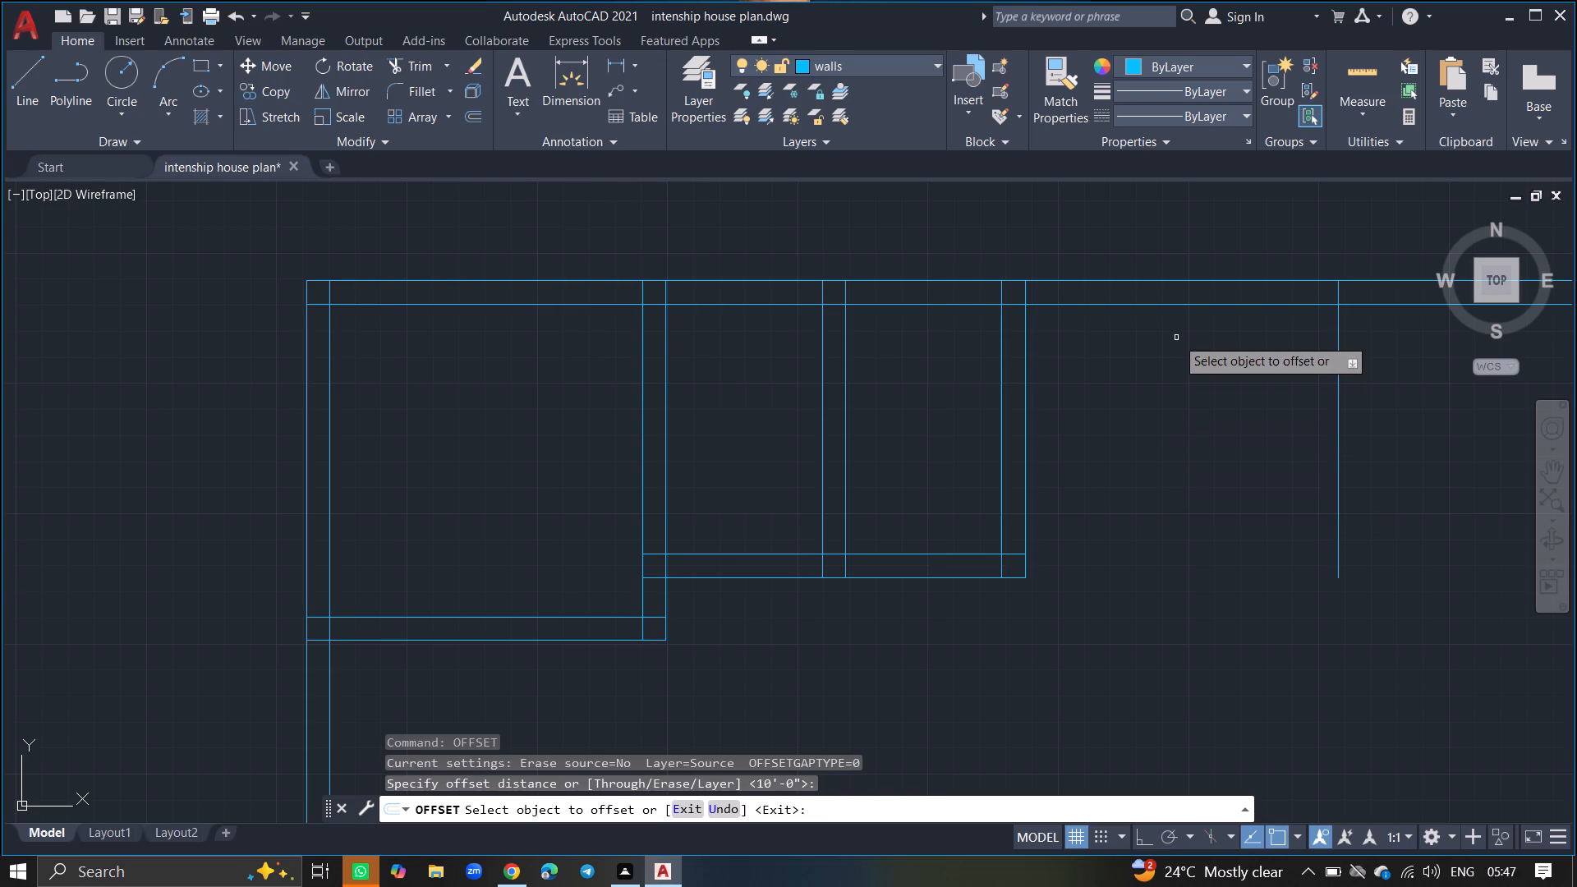
pyautogui.click(1173, 302)
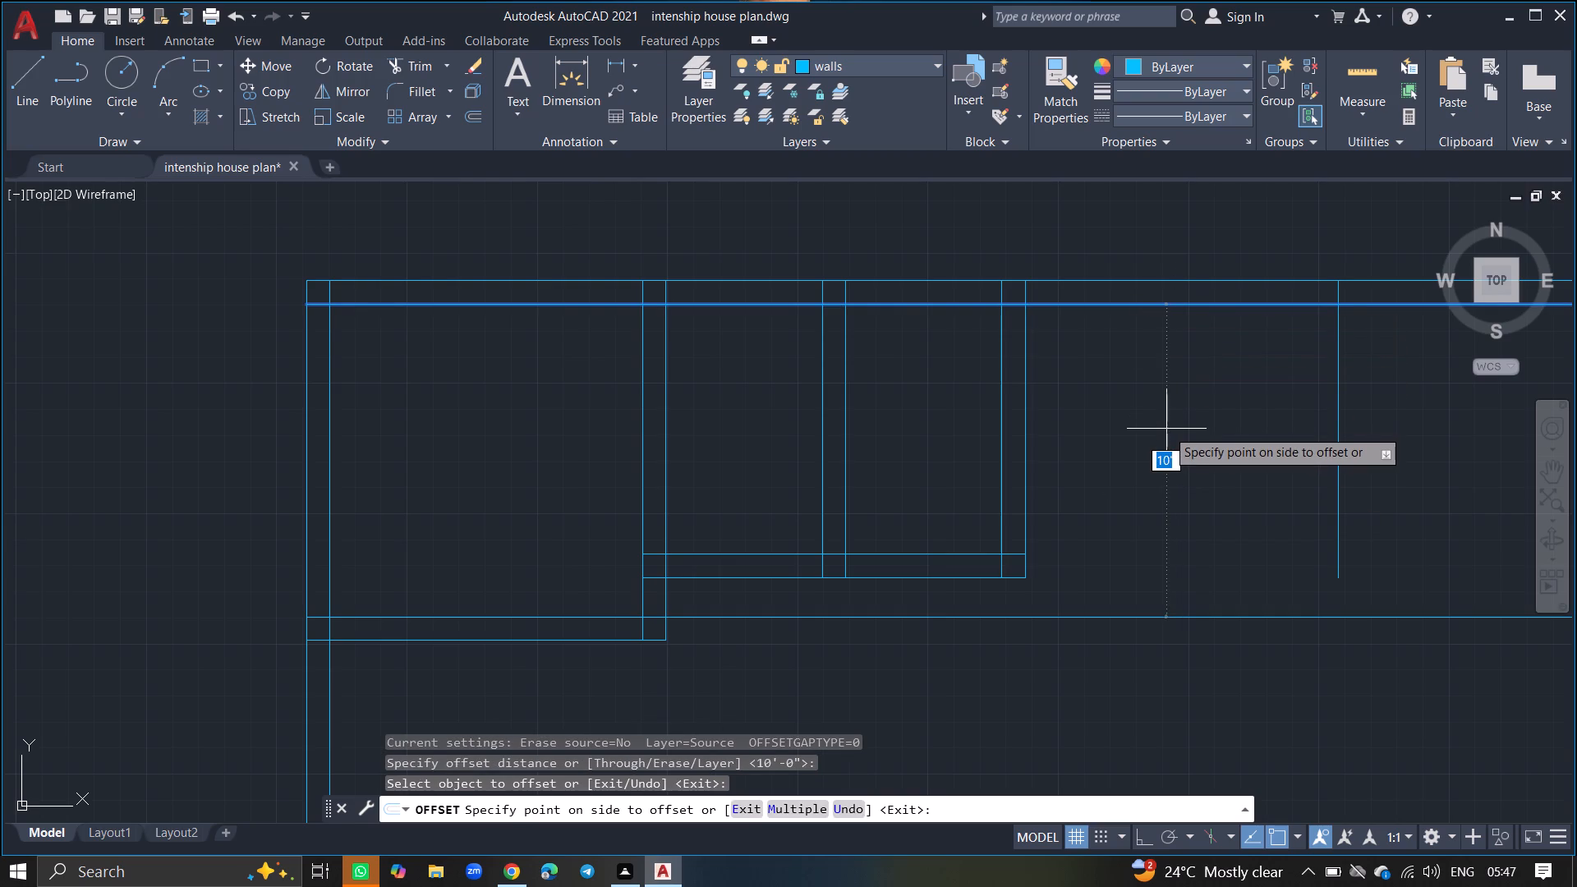
pyautogui.click(1166, 429)
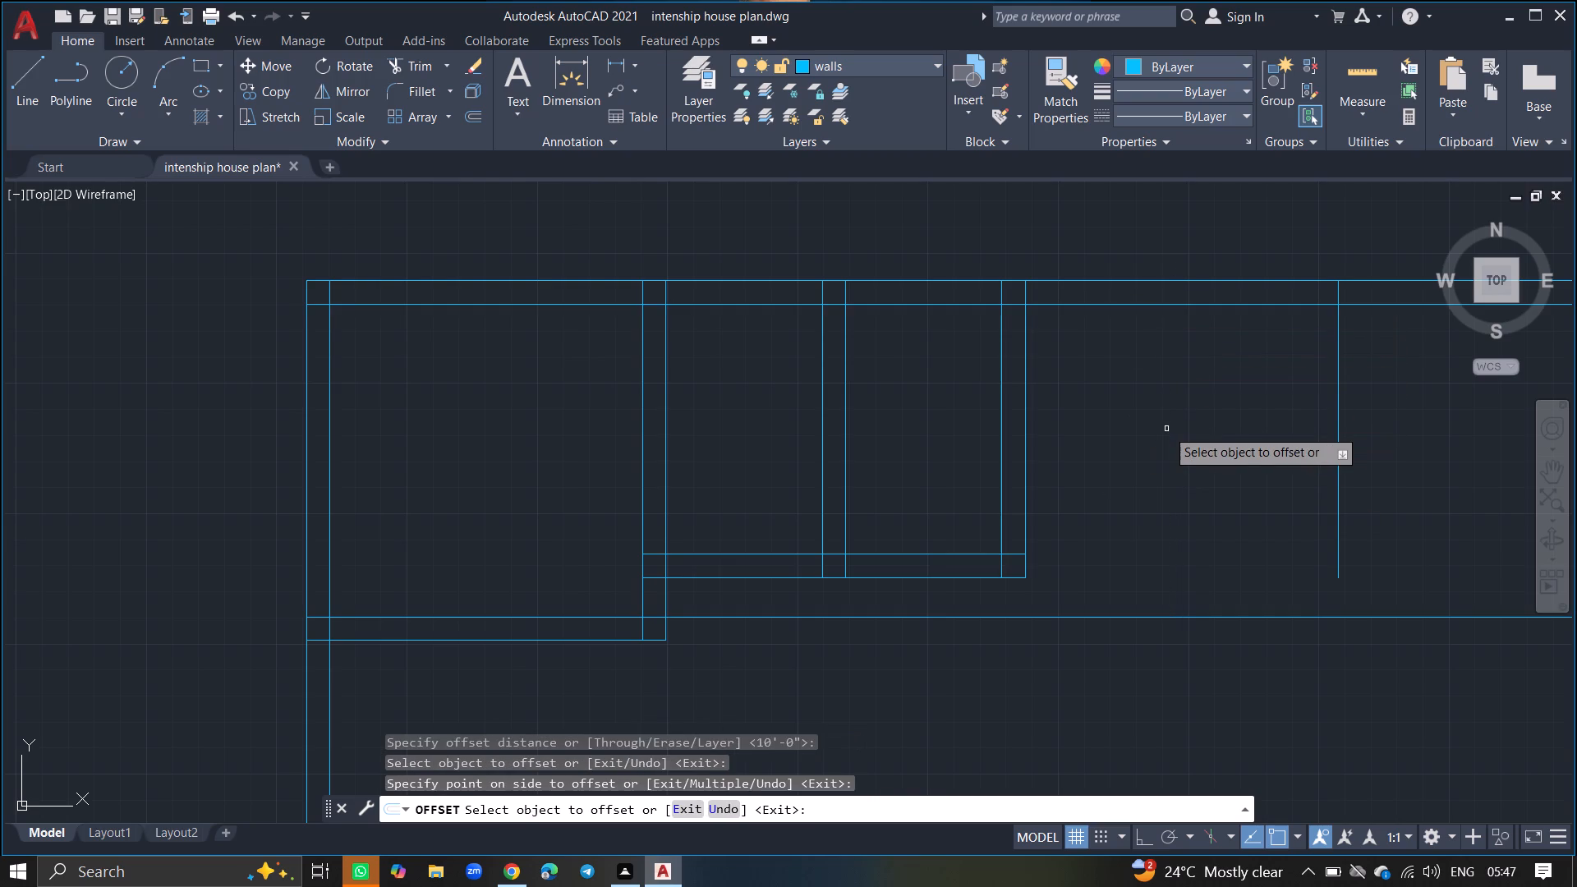
pyautogui.press('Return')
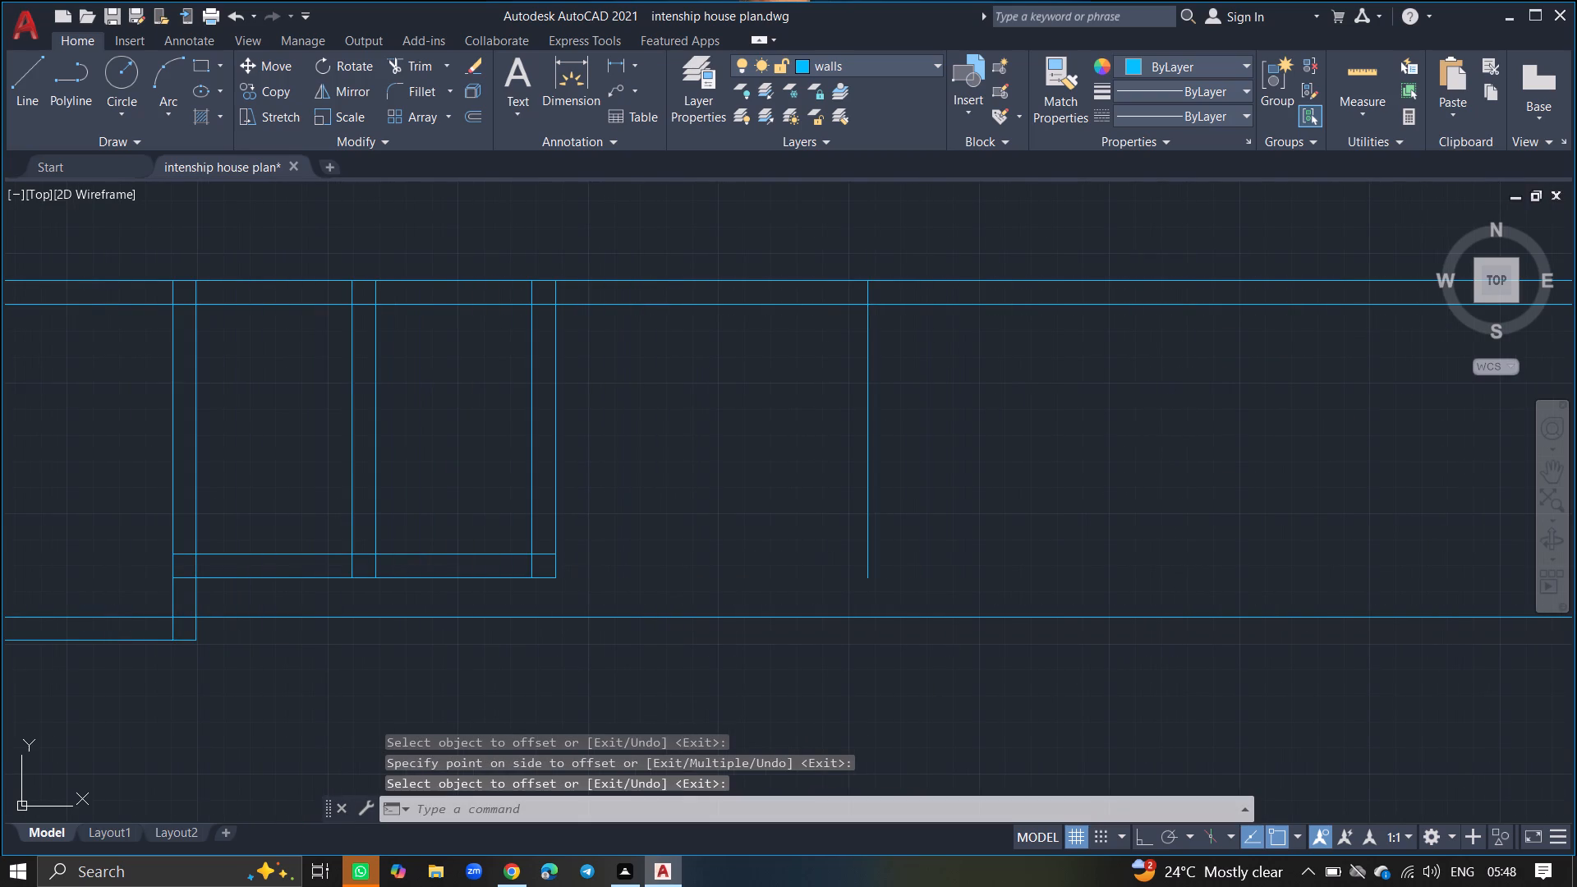
# Extend the fourth room's right-hand boundary line down to its lower boundary line.
pyautogui.write('extend')
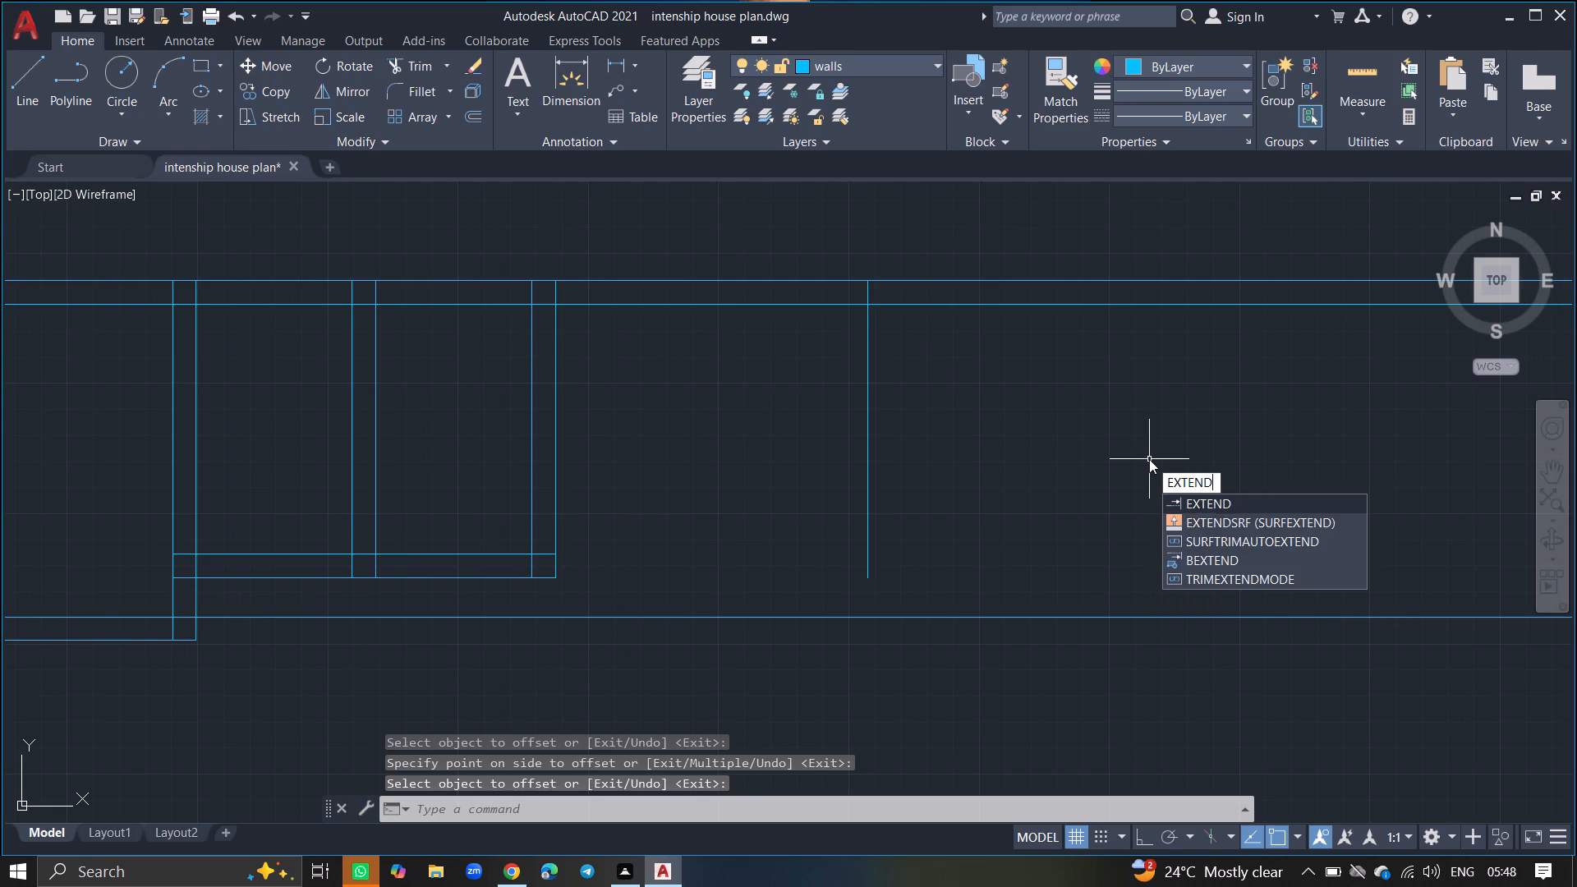
pyautogui.press('Return')
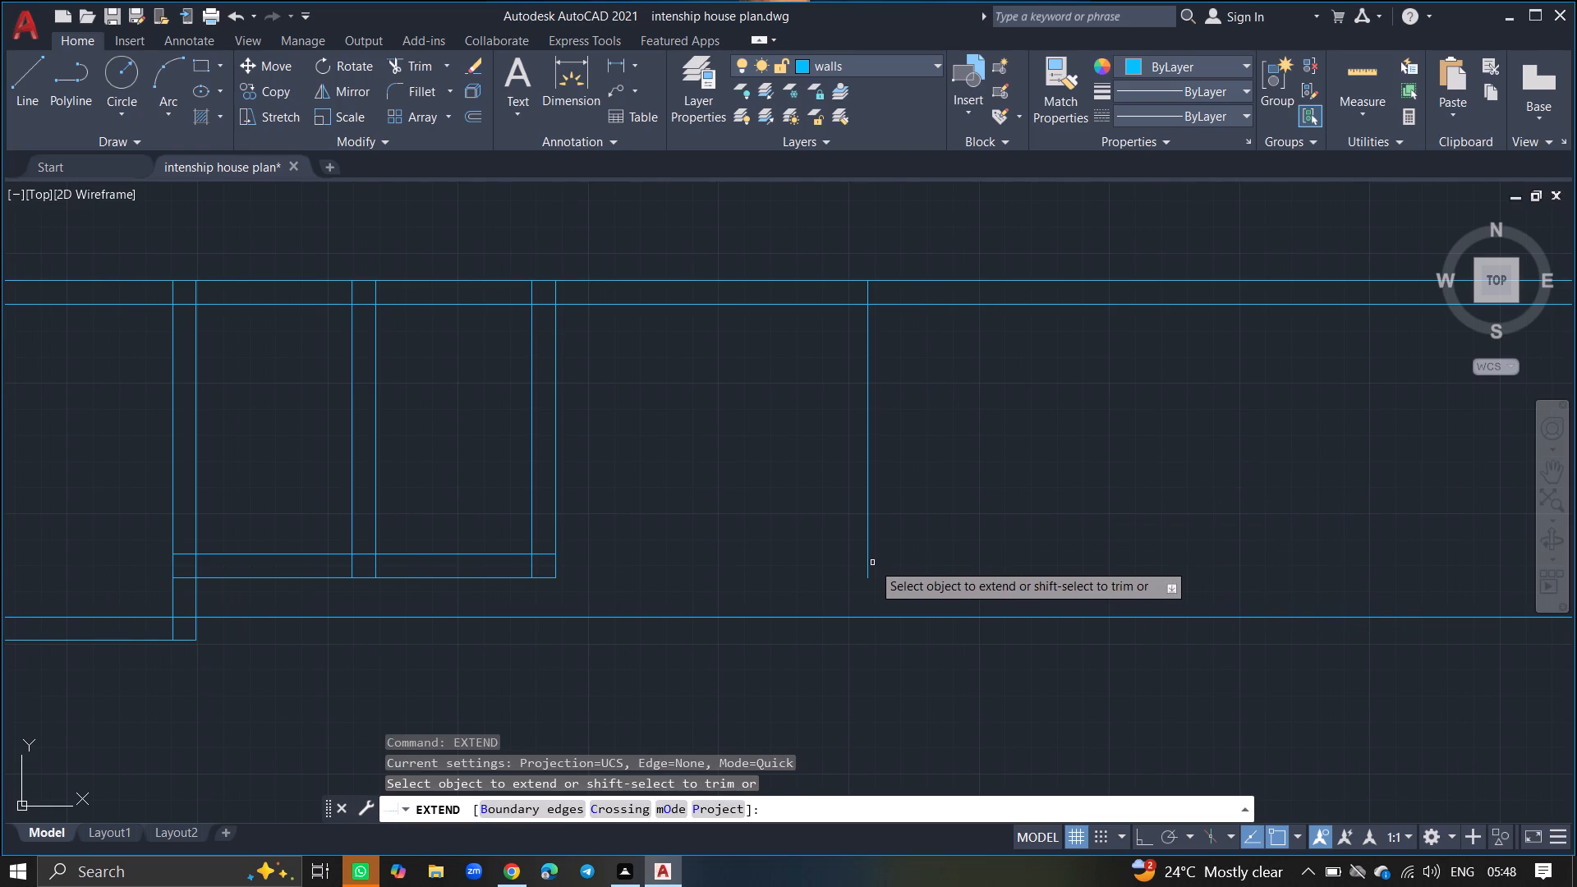
pyautogui.click(868, 563)
pyautogui.press('Return')
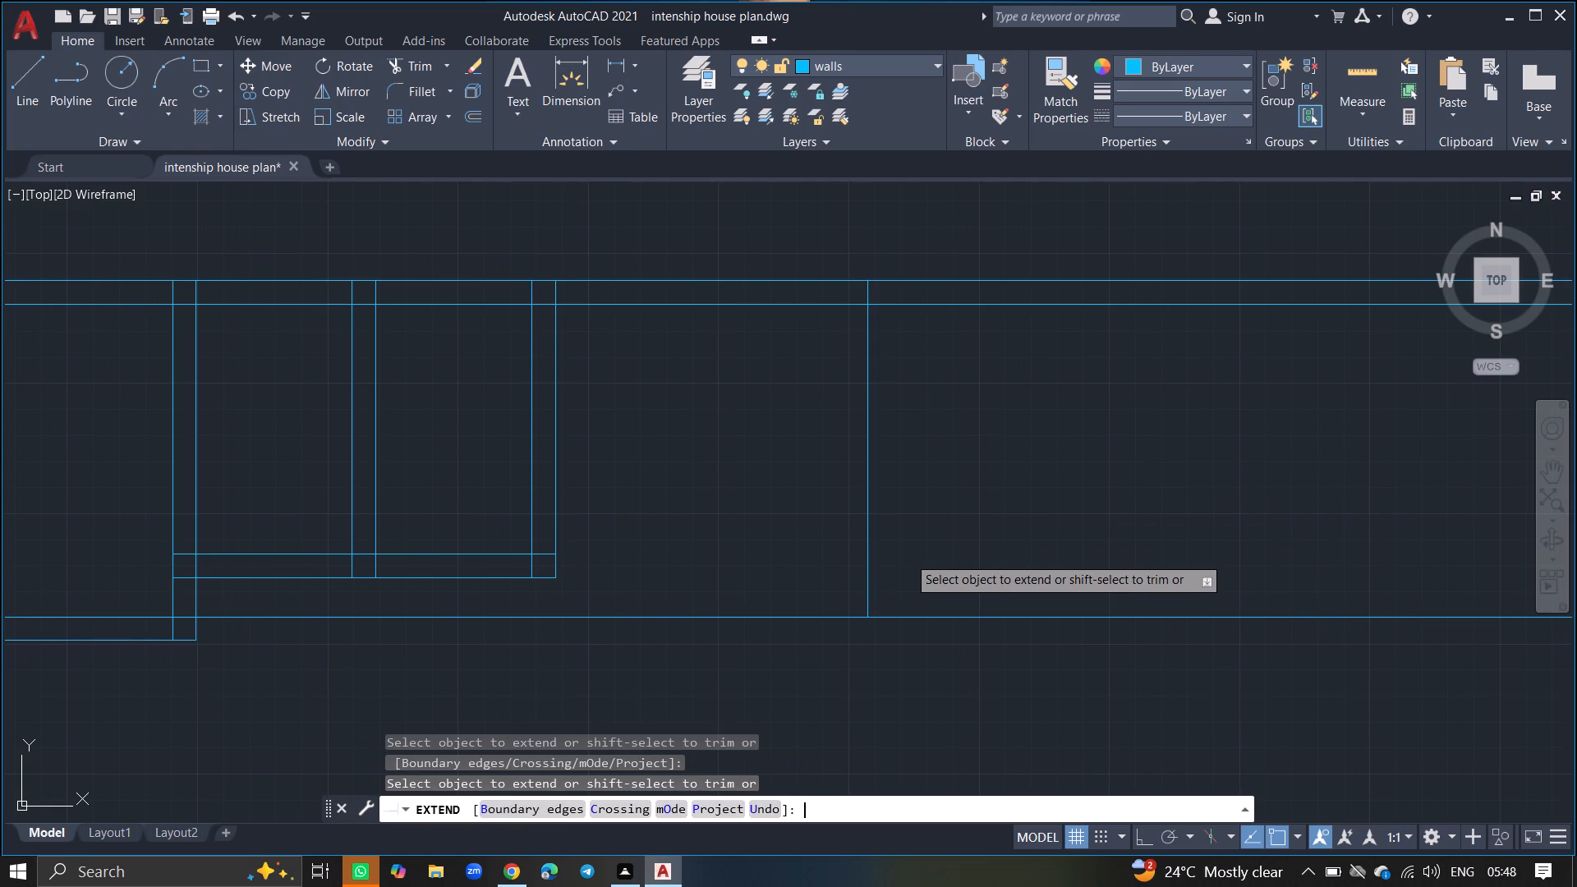
# Offset the fourth room's right-hand boundary line 9" to the right to give that wall its thickness.
pyautogui.press('o')
pyautogui.write('ff')
pyautogui.write('set')
pyautogui.press('Return')
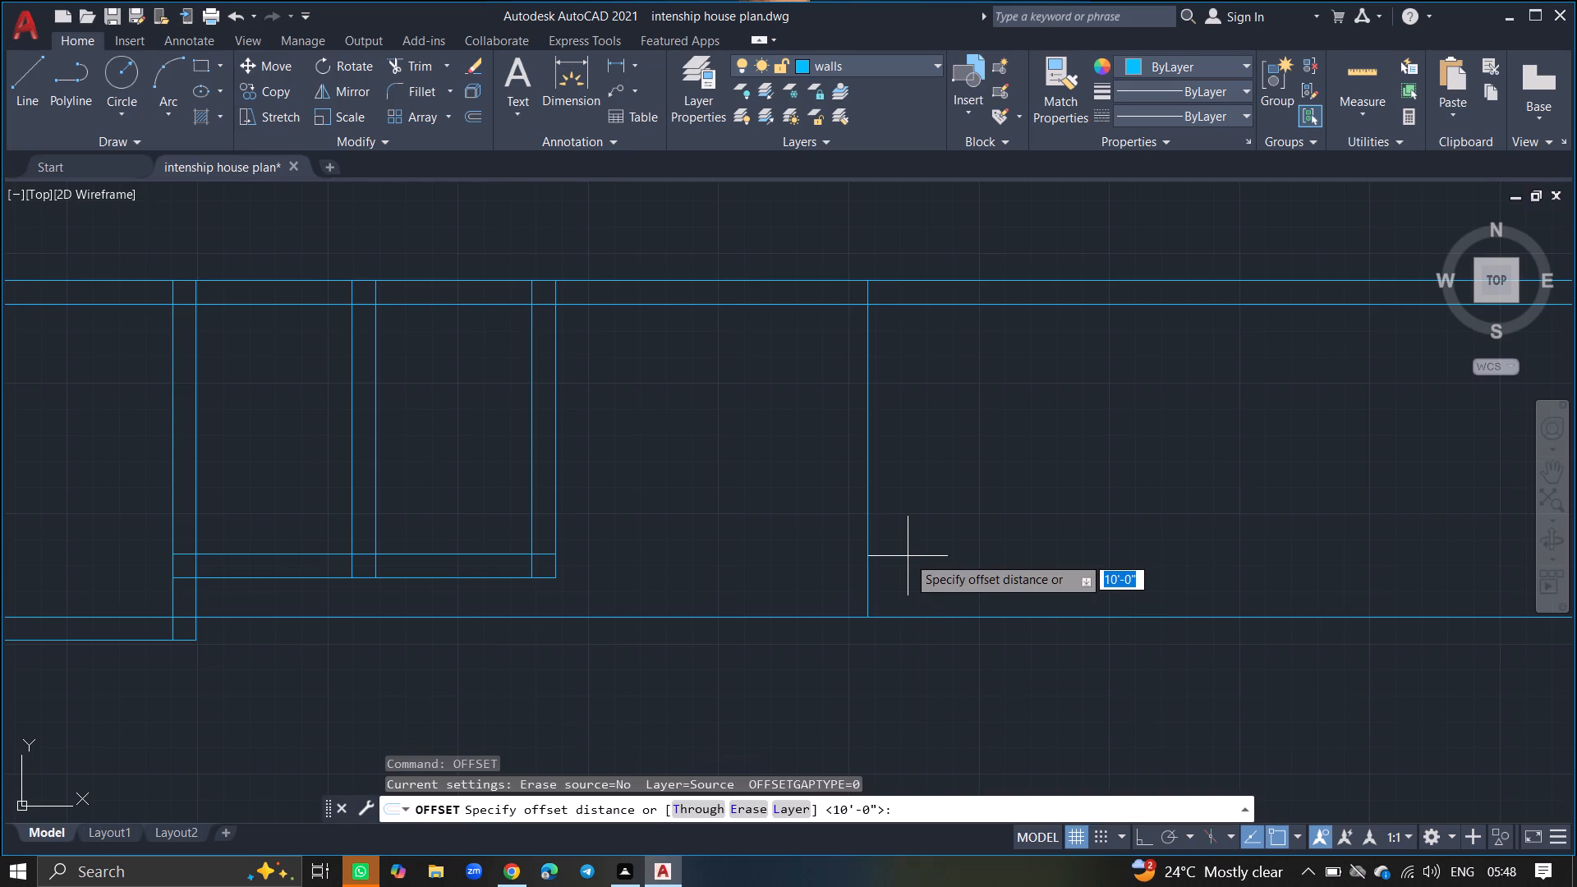
pyautogui.press('9')
pyautogui.hotkey('shift', '"')
pyautogui.press('Return')
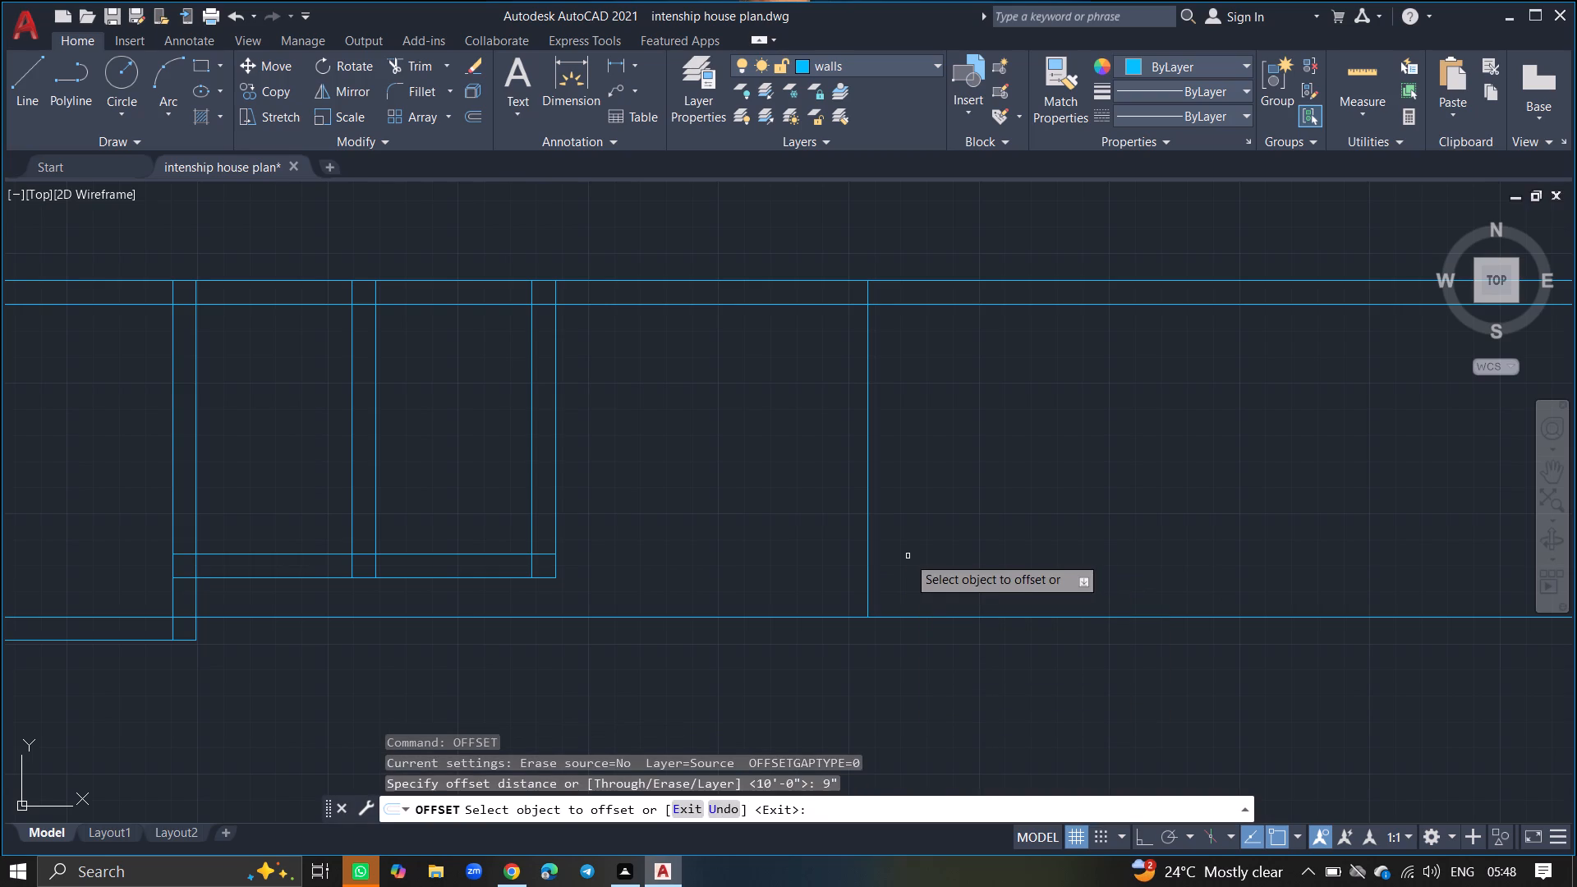
pyautogui.click(865, 551)
pyautogui.click(949, 544)
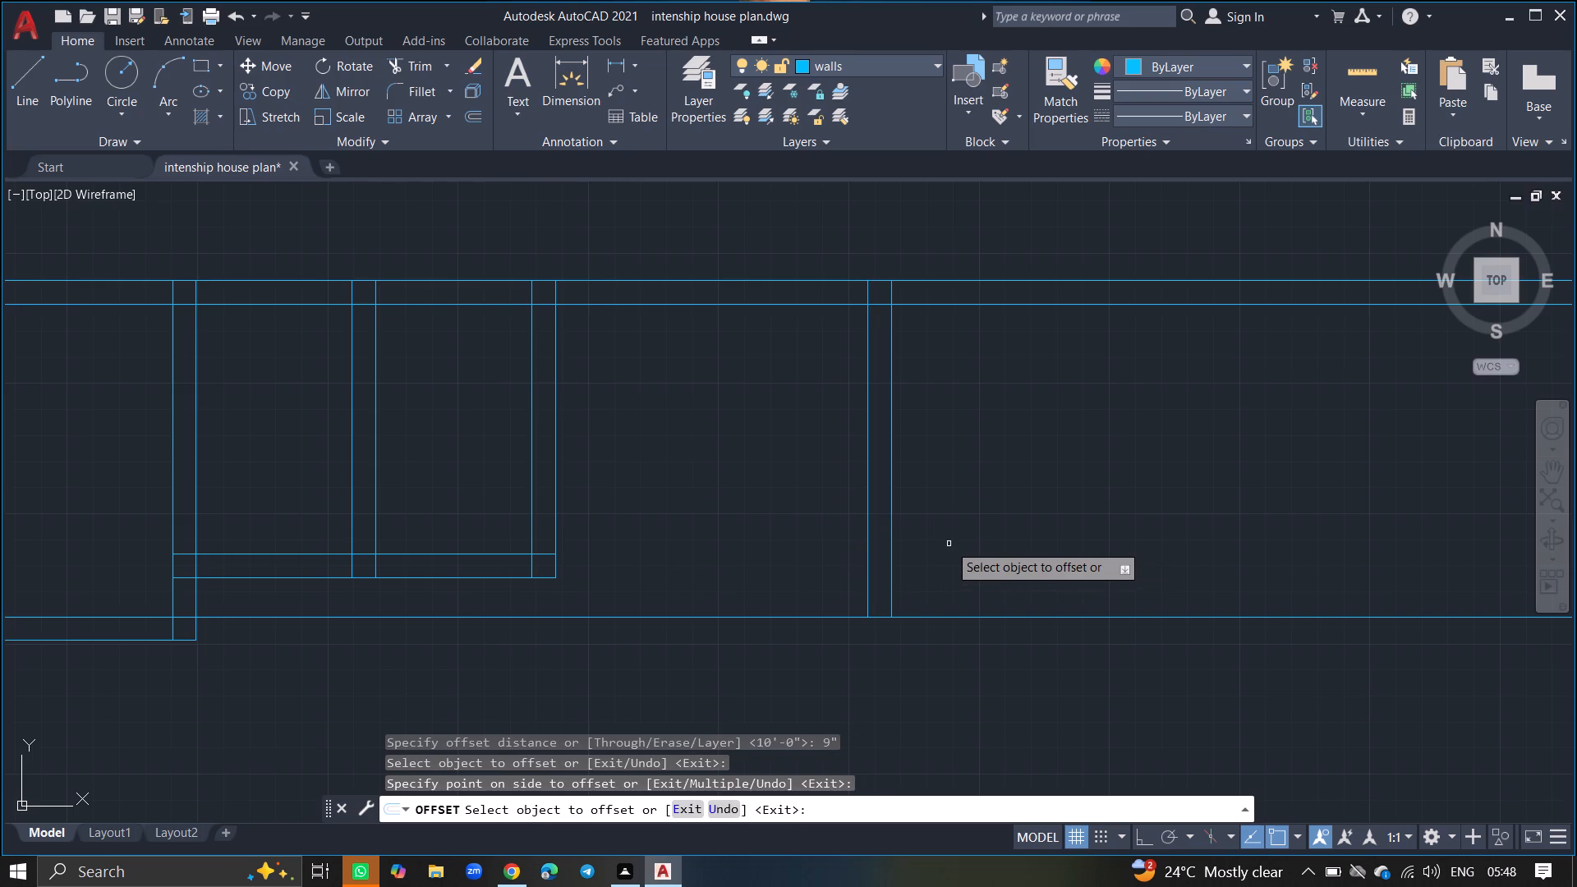
pyautogui.press('Return')
# Extend both lines of the wall between the third and fourth rooms down to the fourth room's lower boundary line.
pyautogui.write('extend')
pyautogui.press('Return')
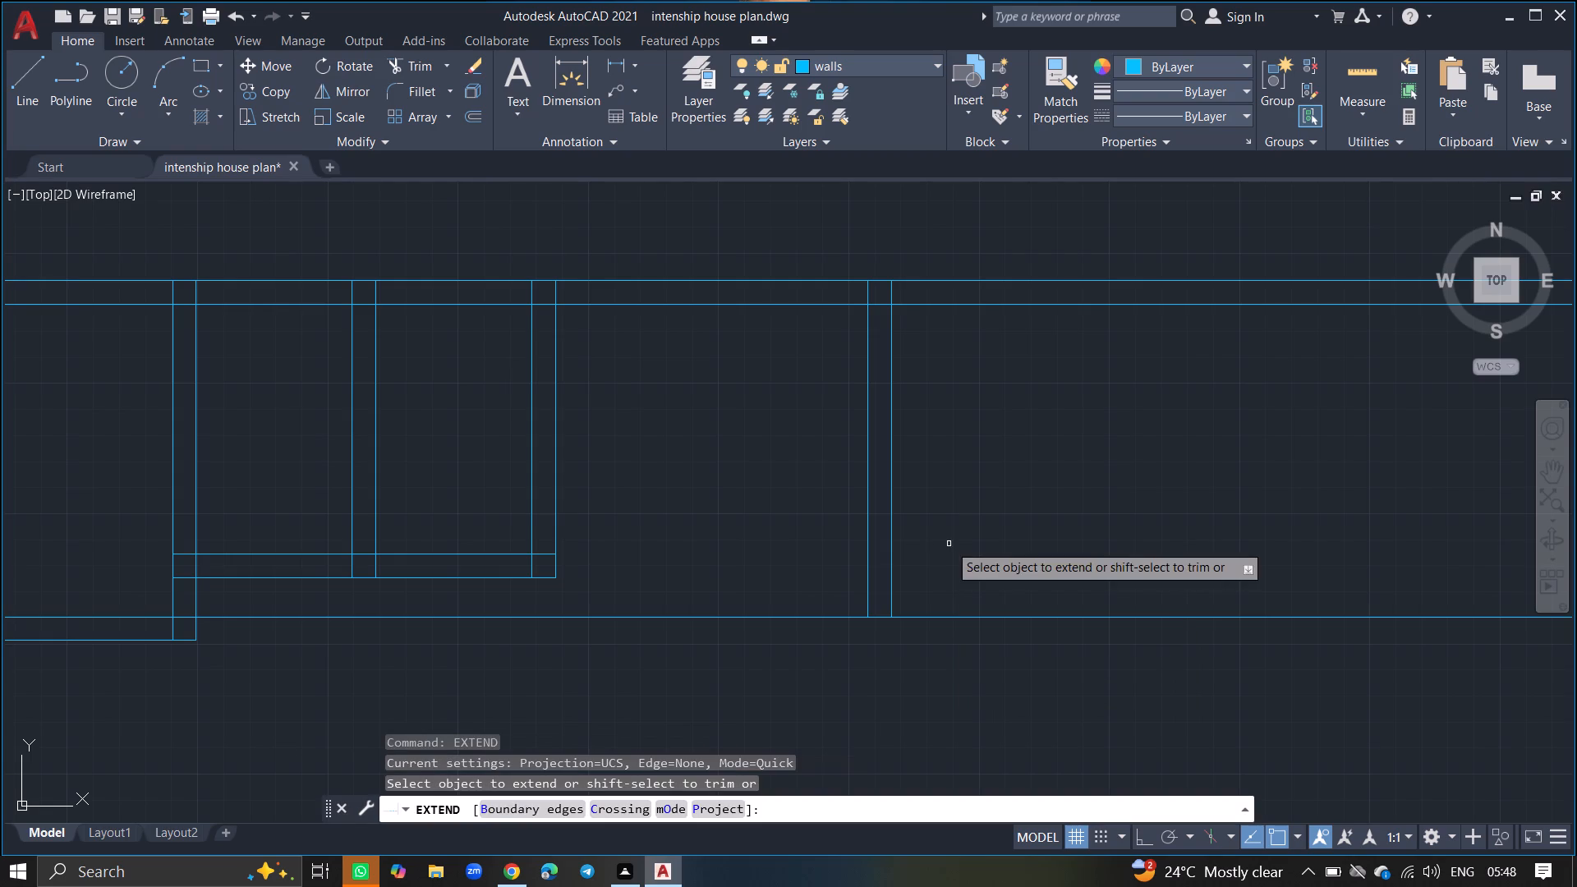
pyautogui.moveTo(551, 567); pyautogui.dragTo(577, 567)
pyautogui.click(577, 567)
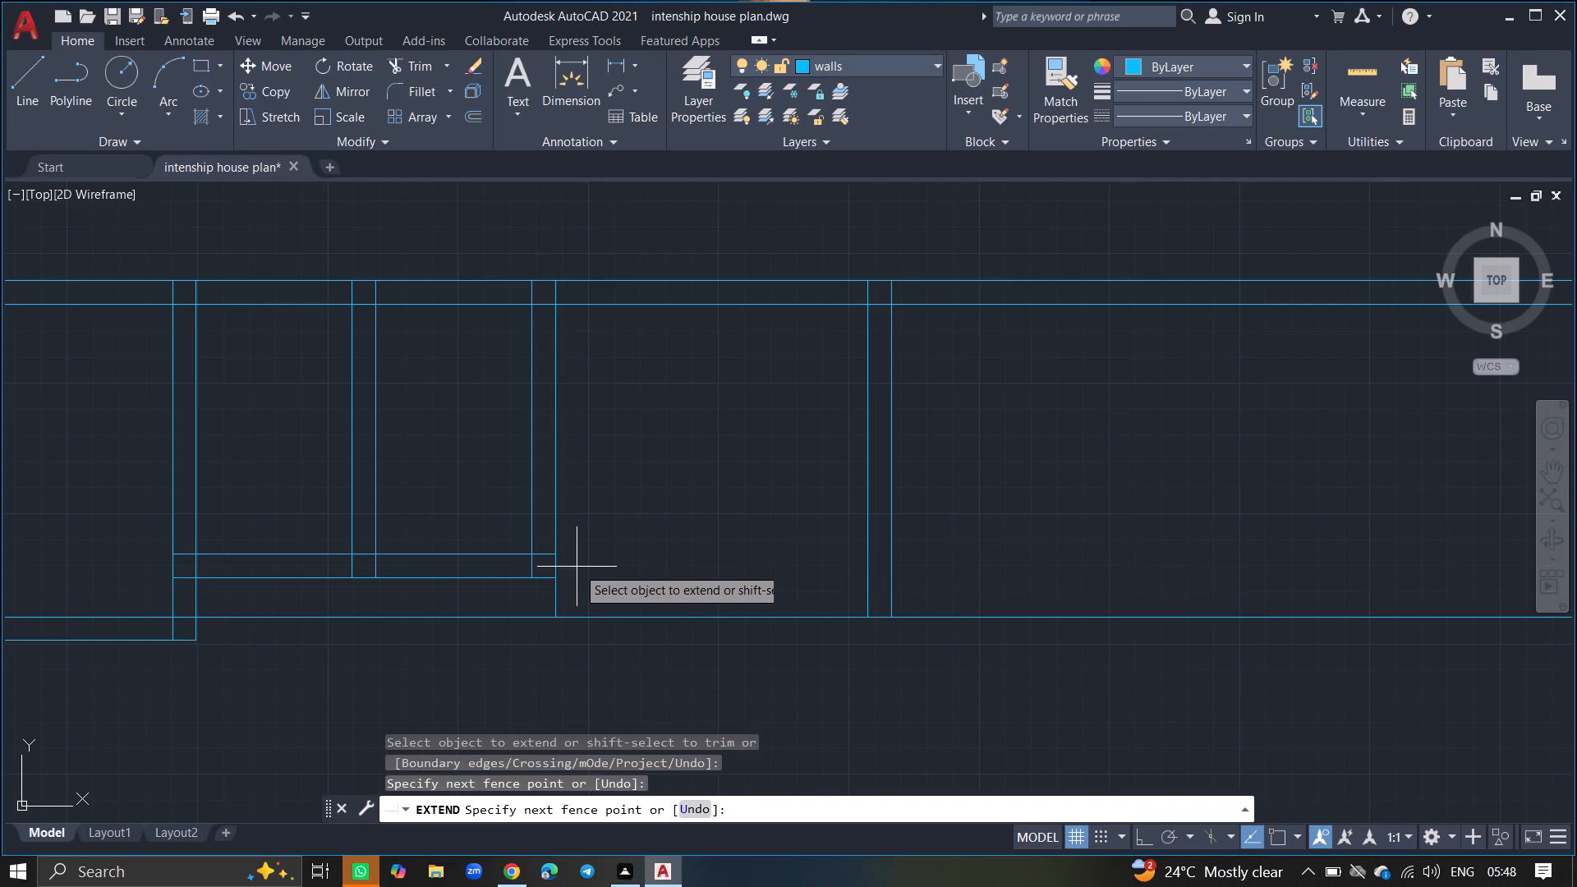
pyautogui.click(503, 563)
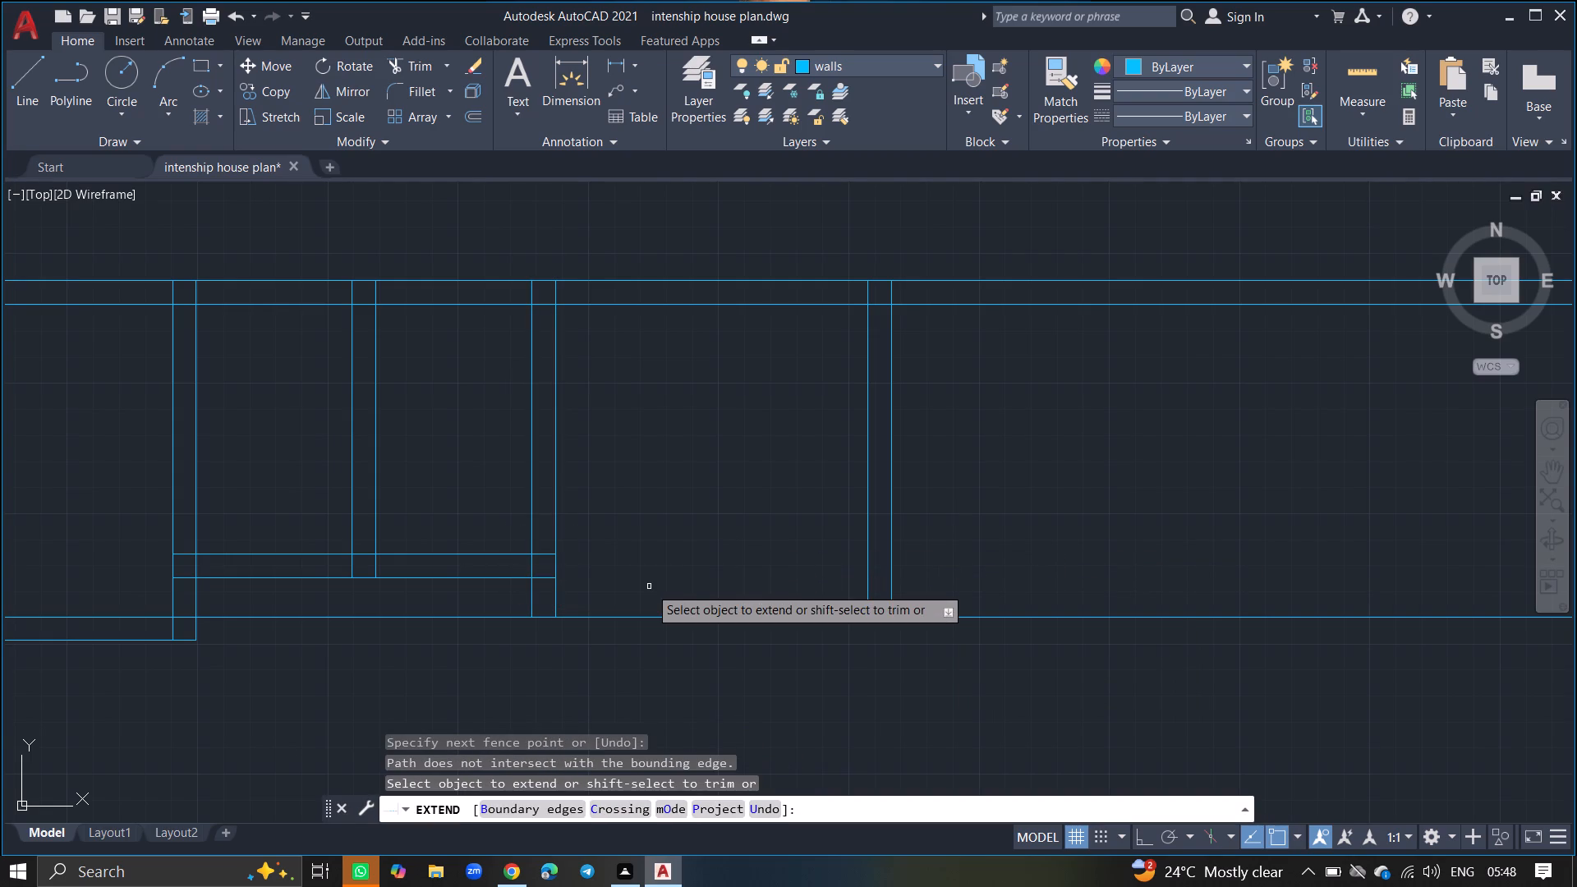
pyautogui.press('Return')
# Offset the fourth room's lower boundary line 9" downward to give the bottom wall its thickness.
pyautogui.press('o')
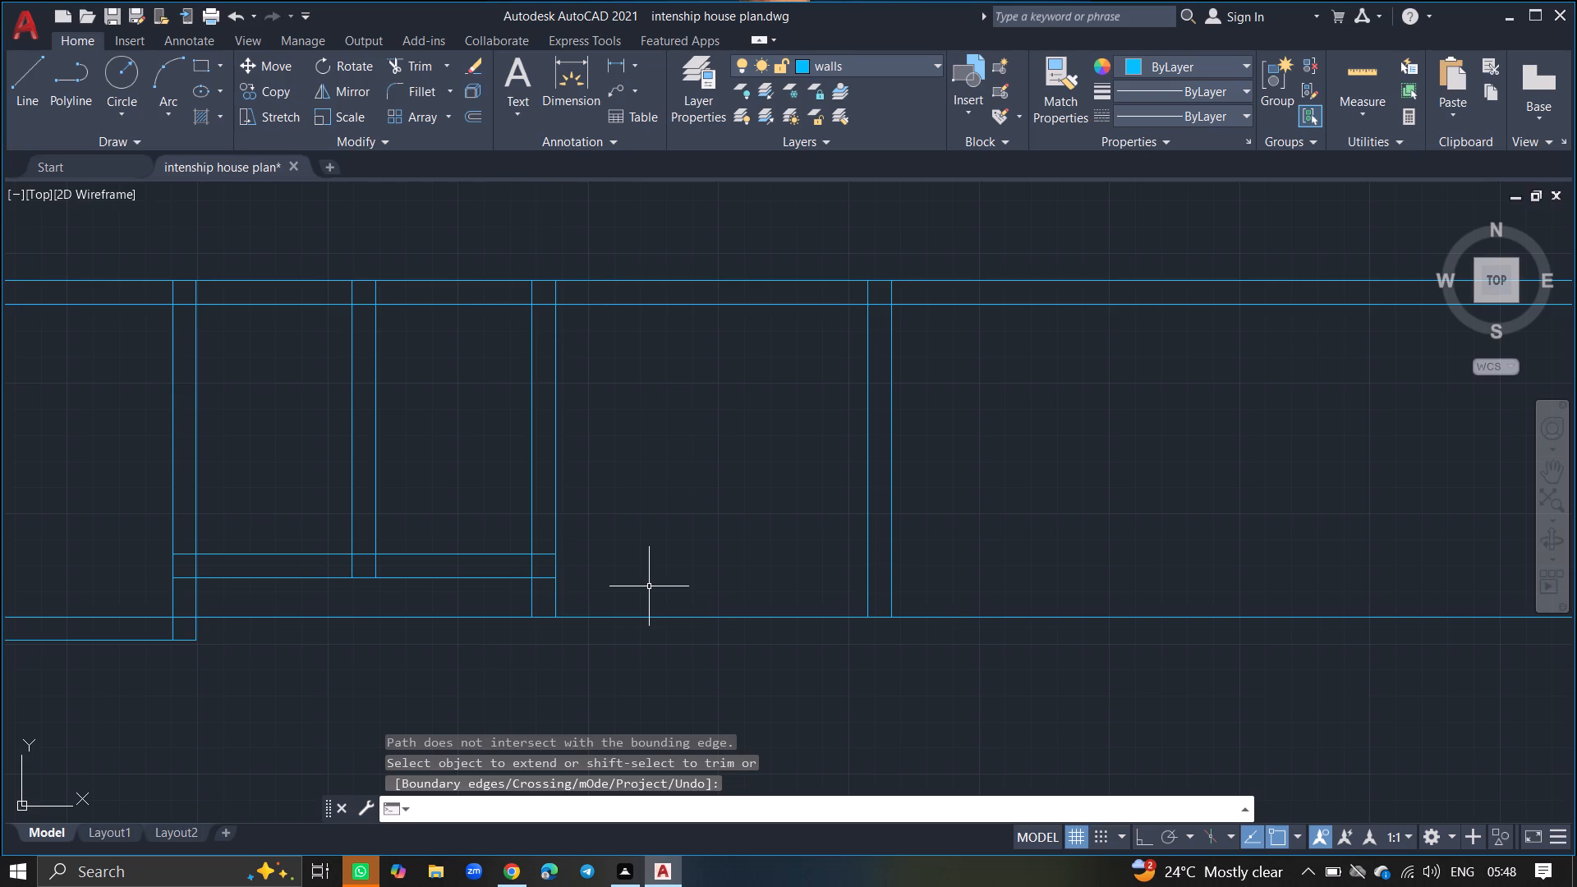
pyautogui.write('ff')
pyautogui.write('set')
pyautogui.press('Return')
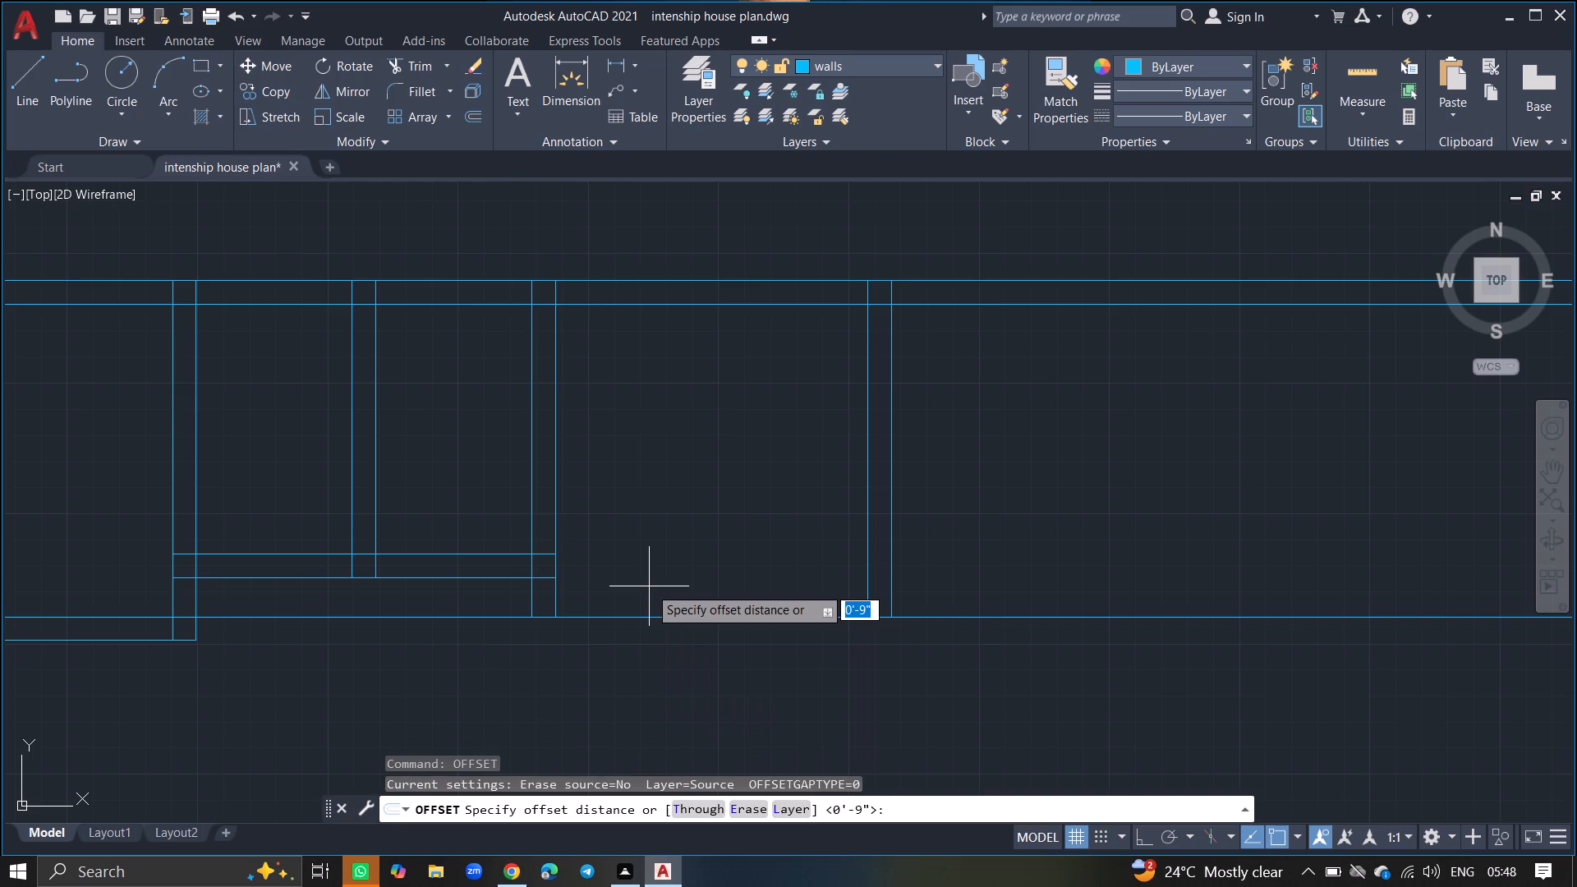
pyautogui.press('Return')
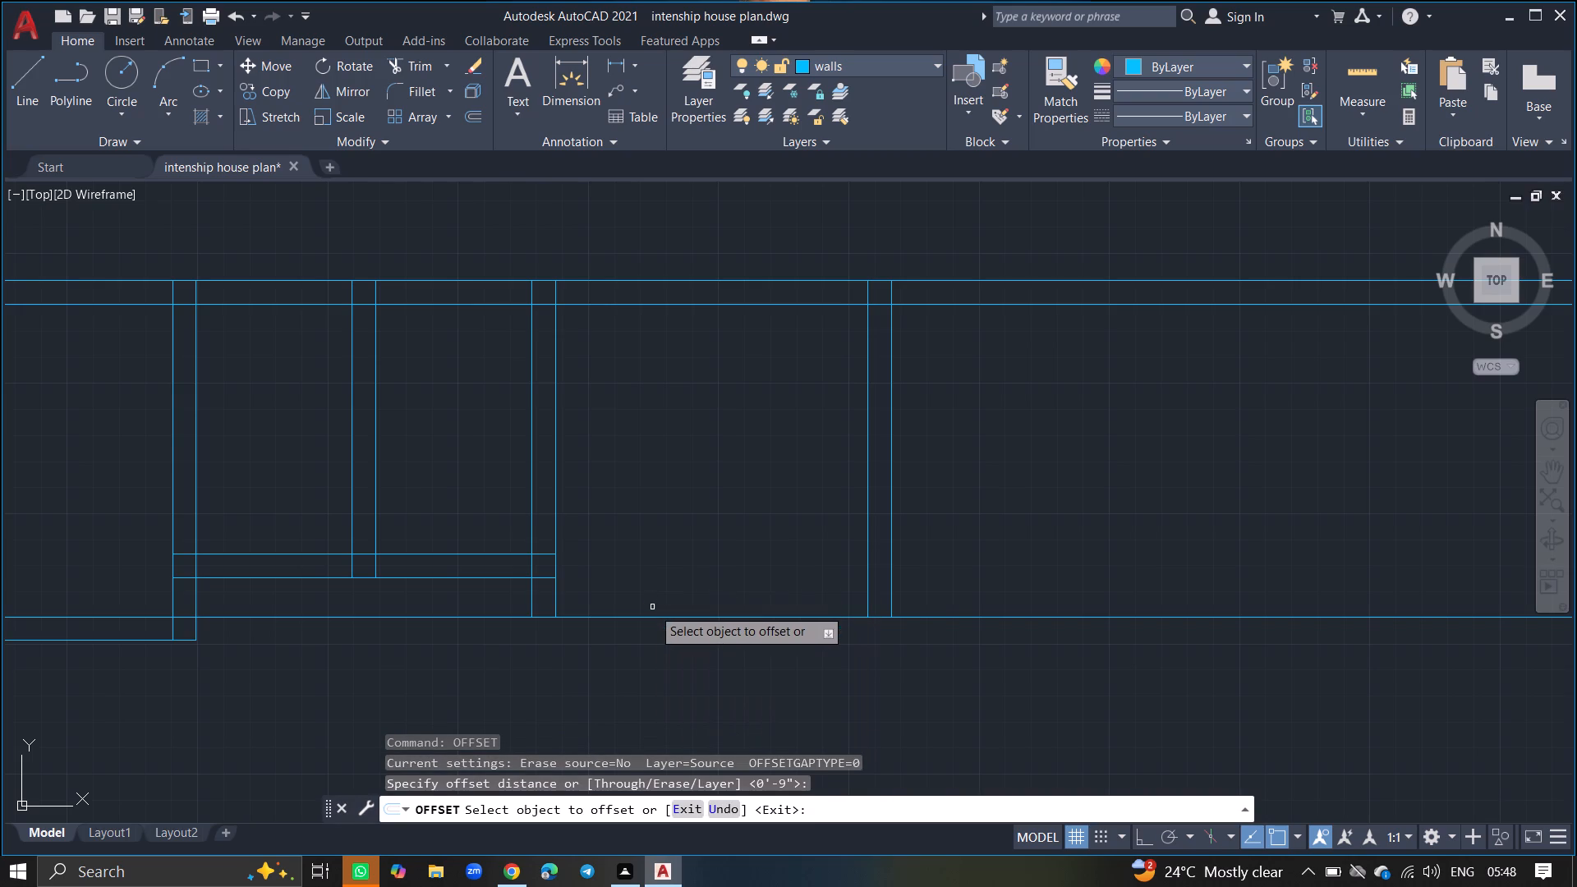
pyautogui.moveTo(654, 616); pyautogui.dragTo(654, 651)
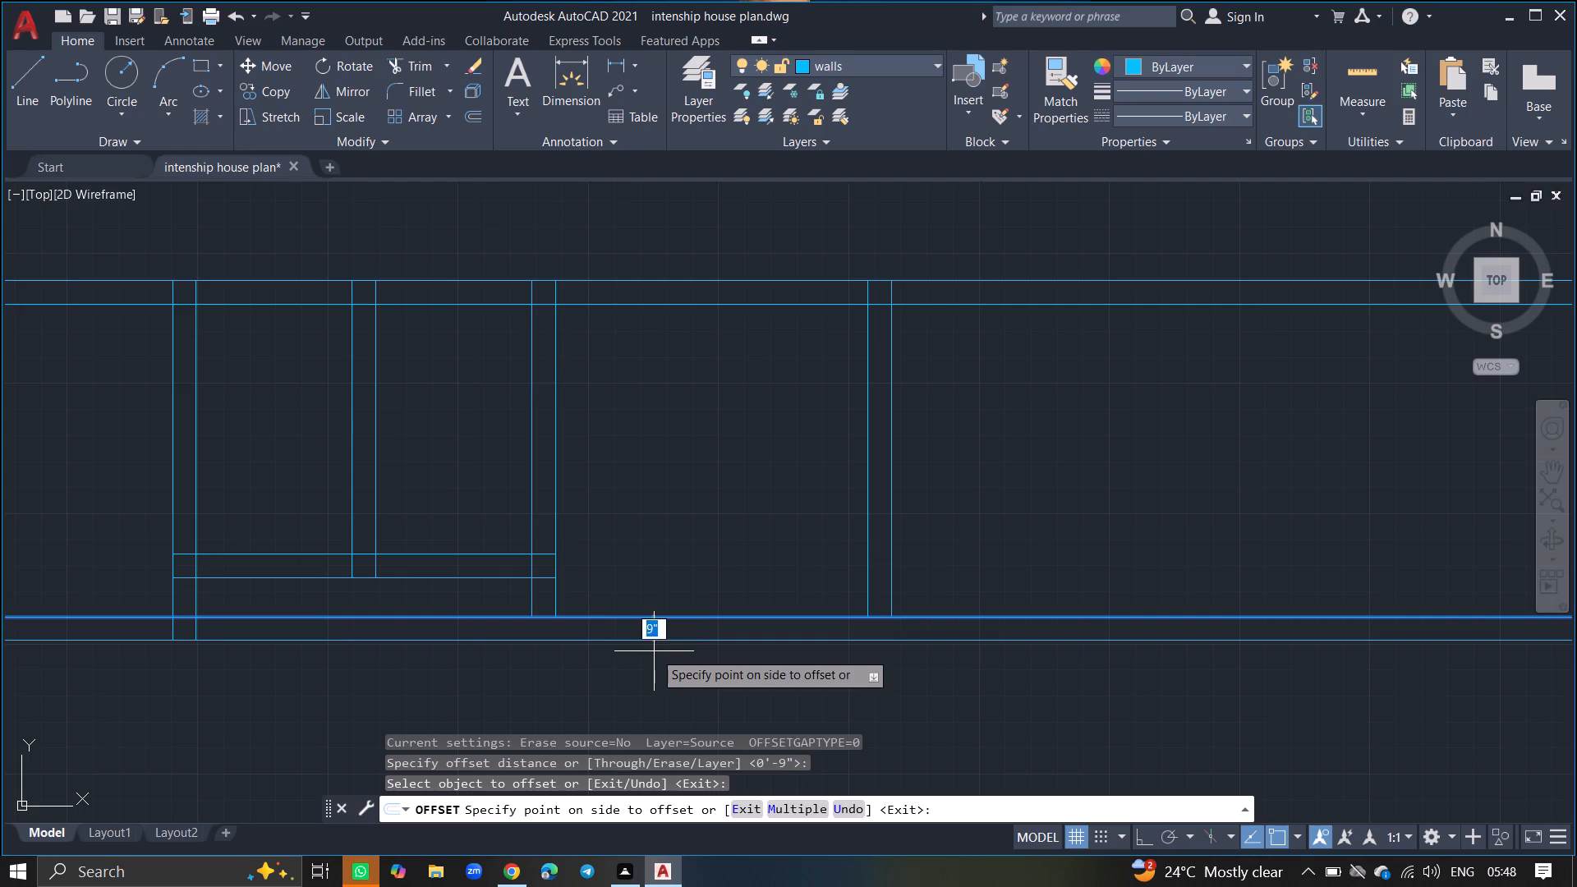
pyautogui.click(654, 651)
pyautogui.press('Return')
# Extend both lines of the fourth room's left-hand and right-hand walls down to the outer line of its bottom wall.
pyautogui.write('extend')
pyautogui.press('Return')
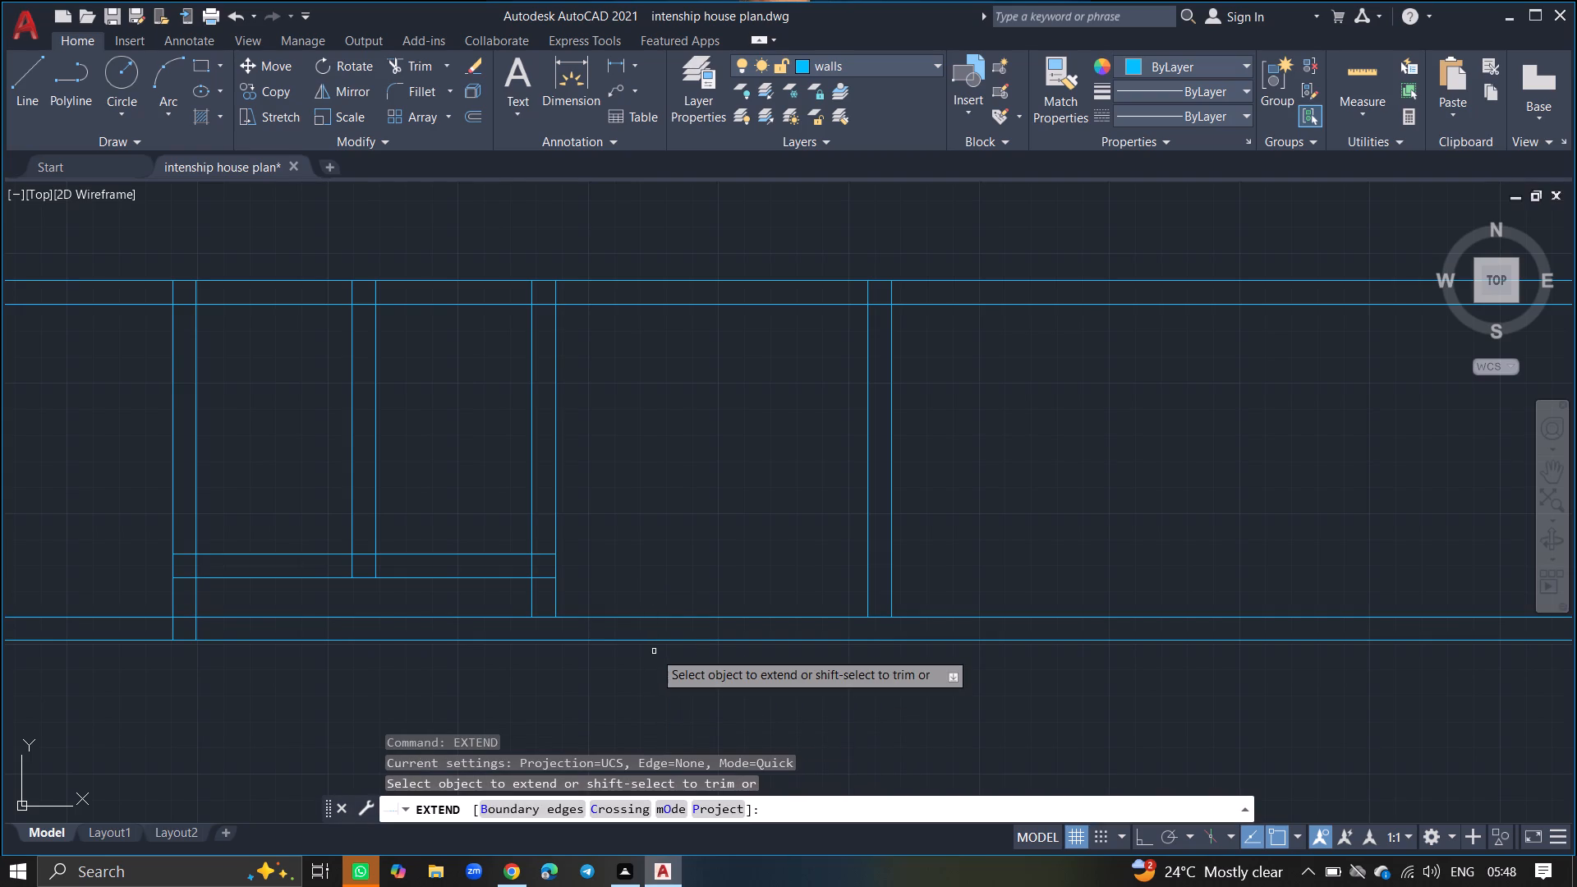
pyautogui.click(555, 602)
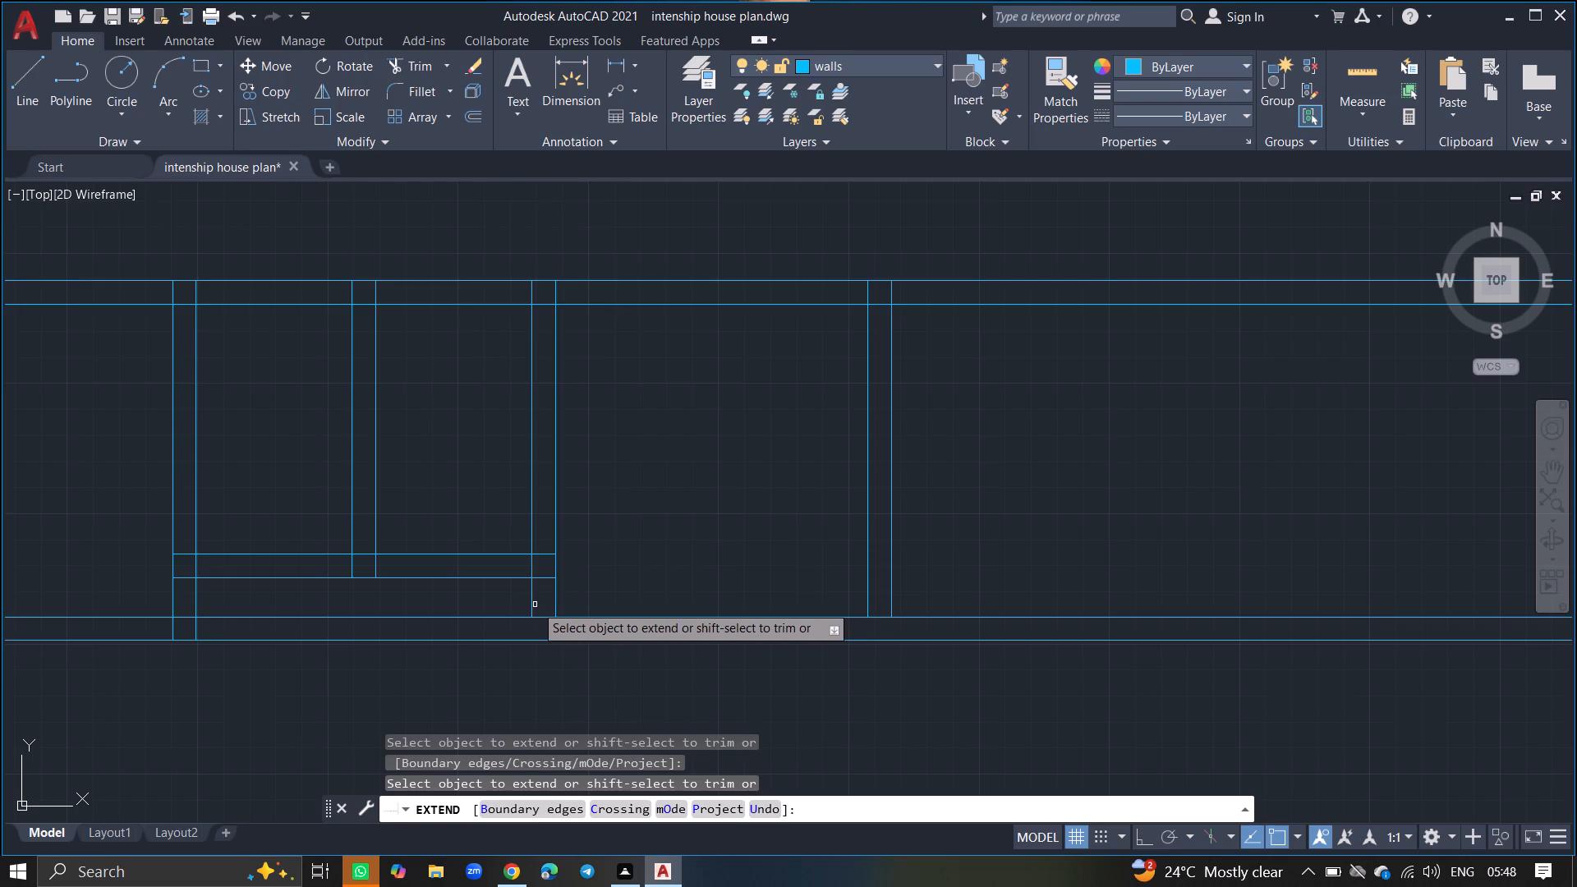
pyautogui.click(534, 606)
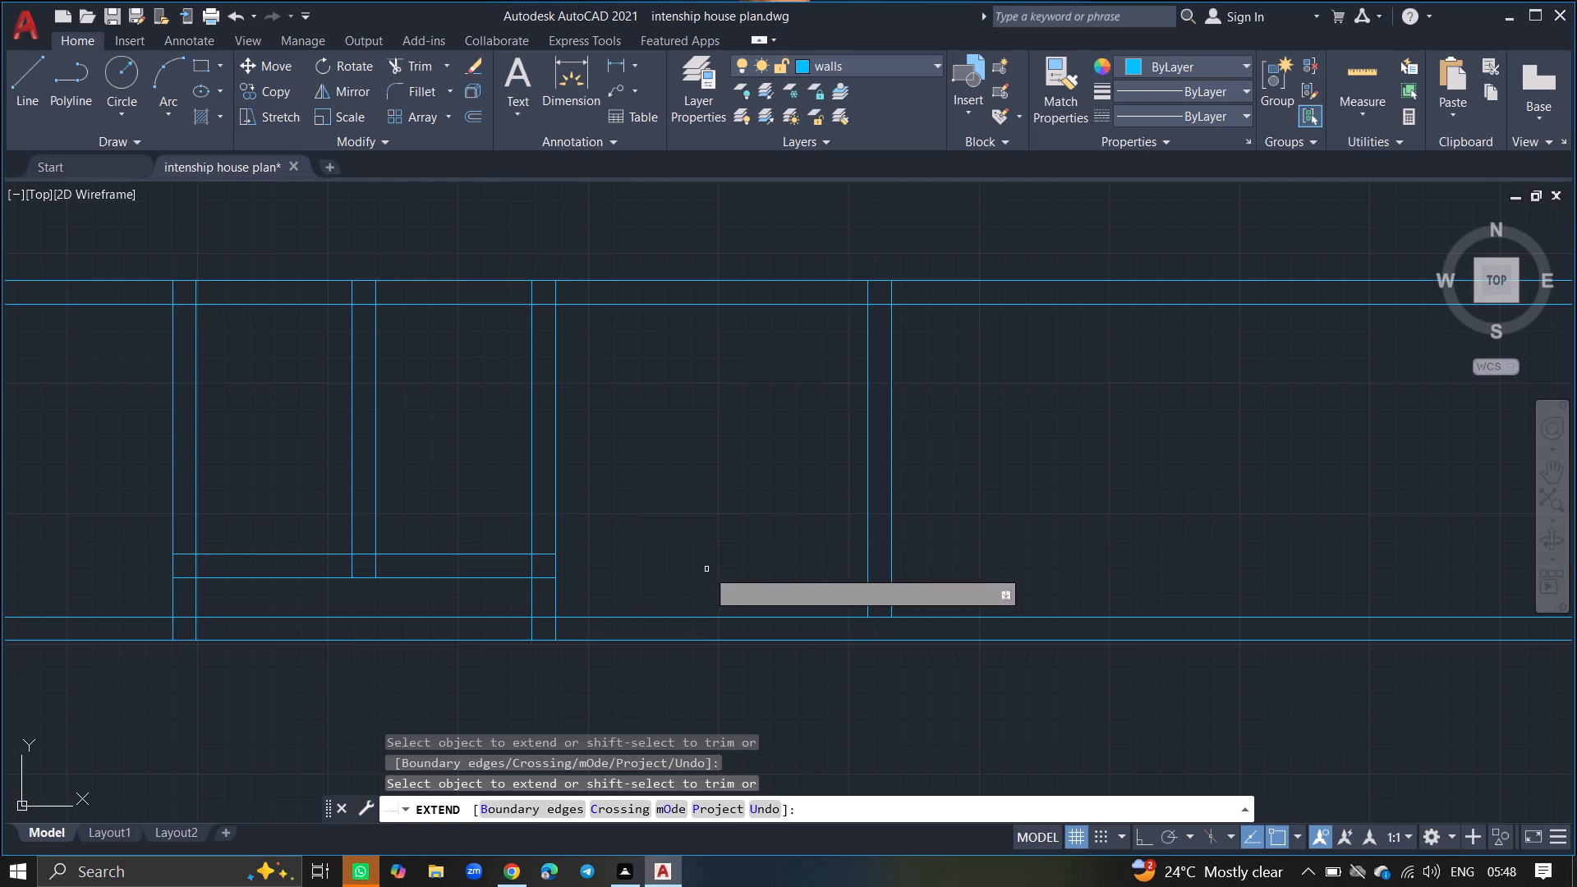
pyautogui.click(867, 581)
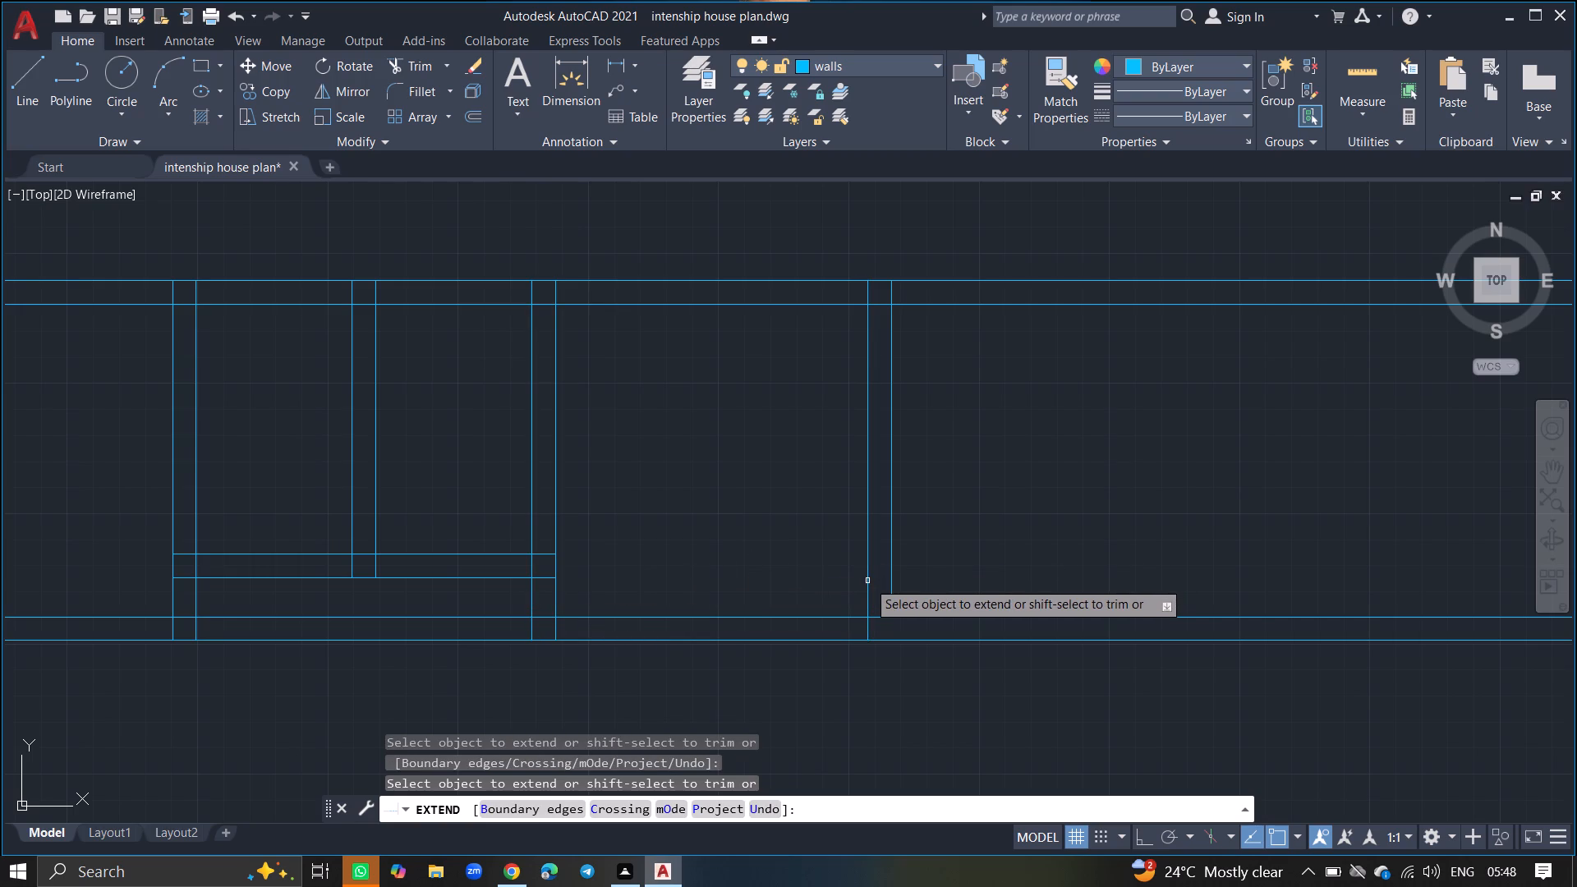
pyautogui.click(892, 589)
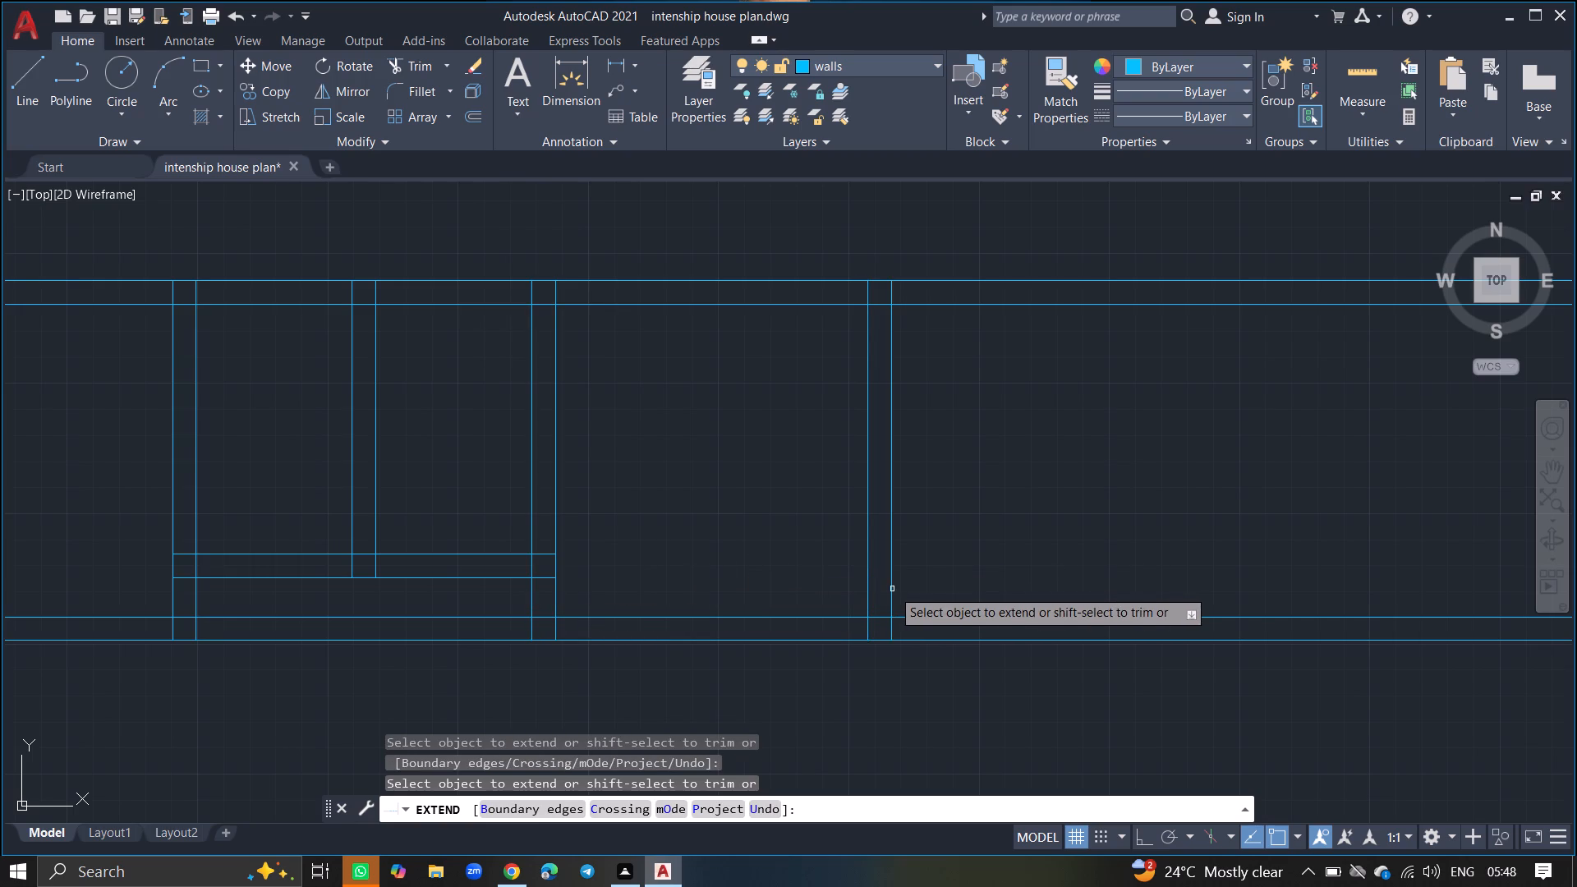
pyautogui.press('Return')
# Trim both bottom wall lines beyond the fourth room's right-hand wall and across the stretch below the second and third rooms.
pyautogui.write('trim')
pyautogui.press('Return')
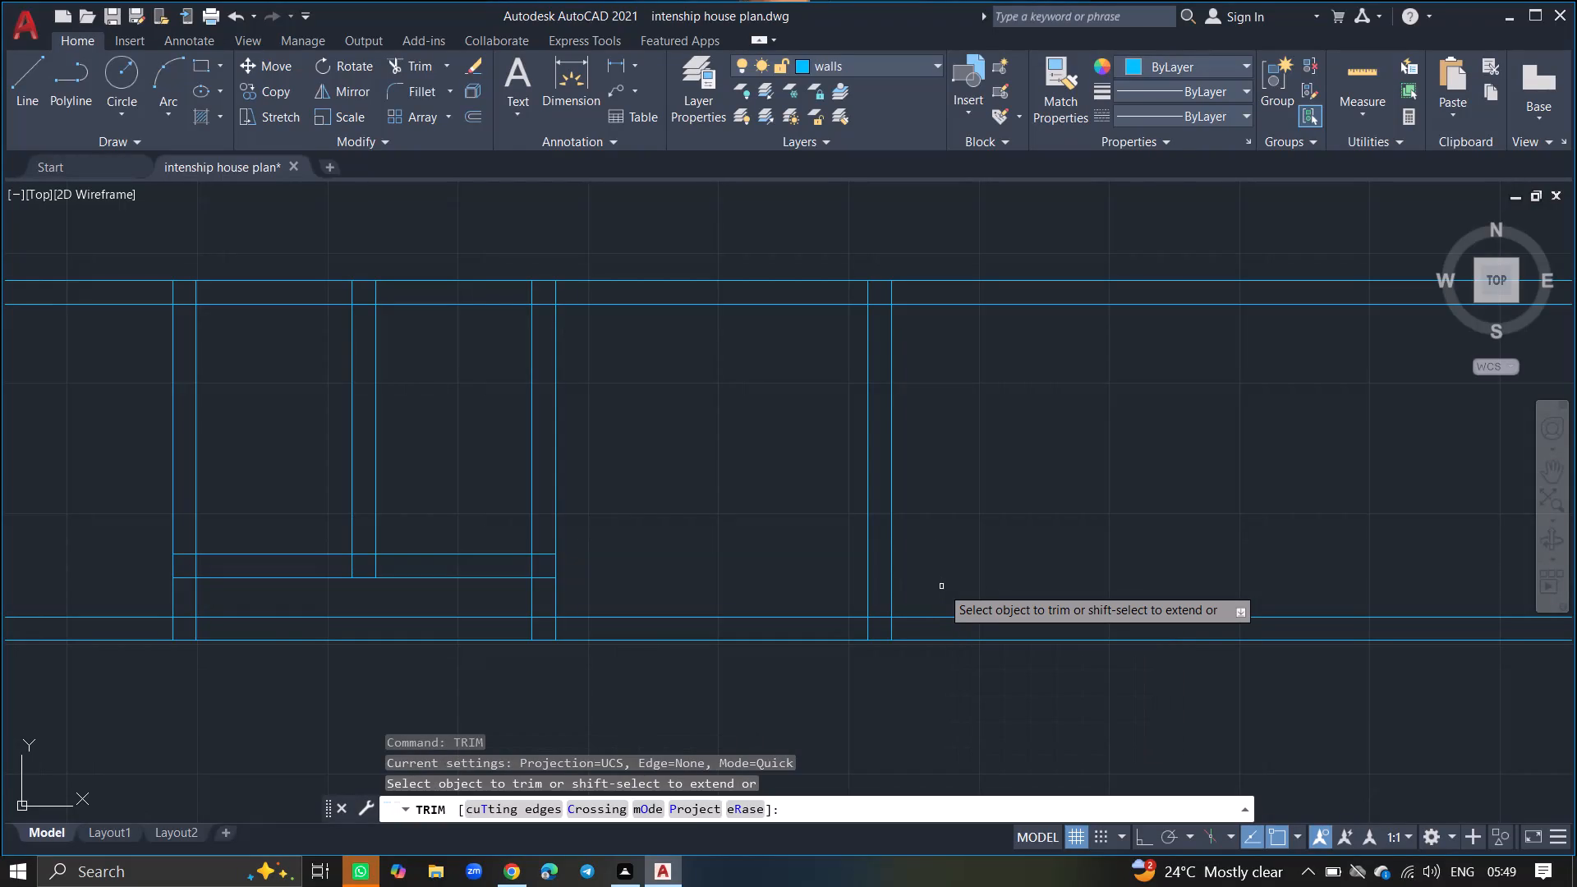
pyautogui.click(941, 619)
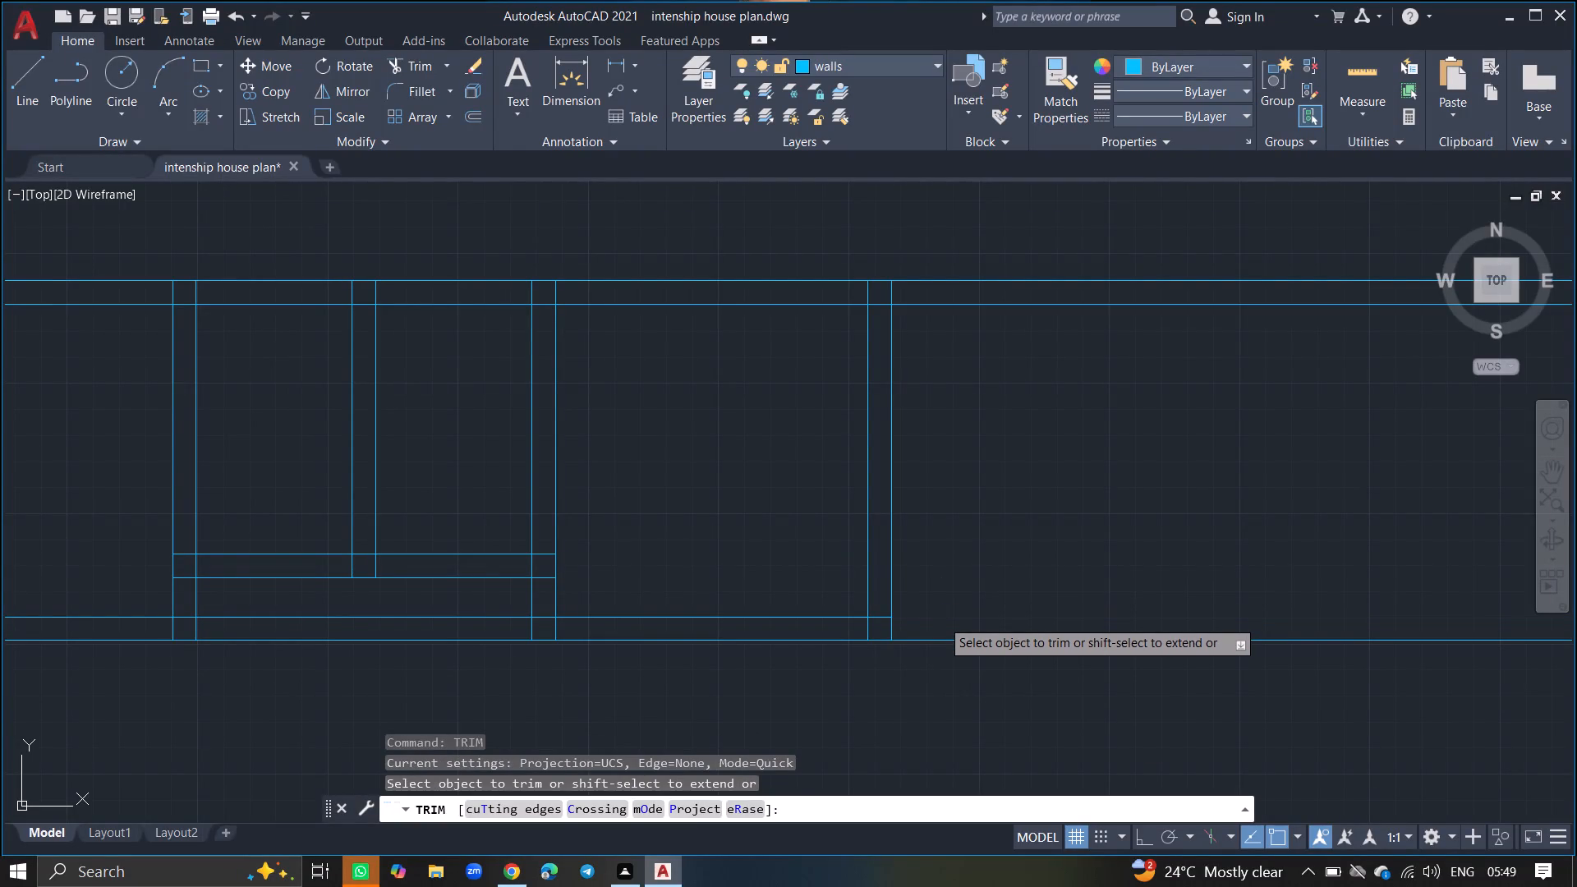
pyautogui.click(944, 644)
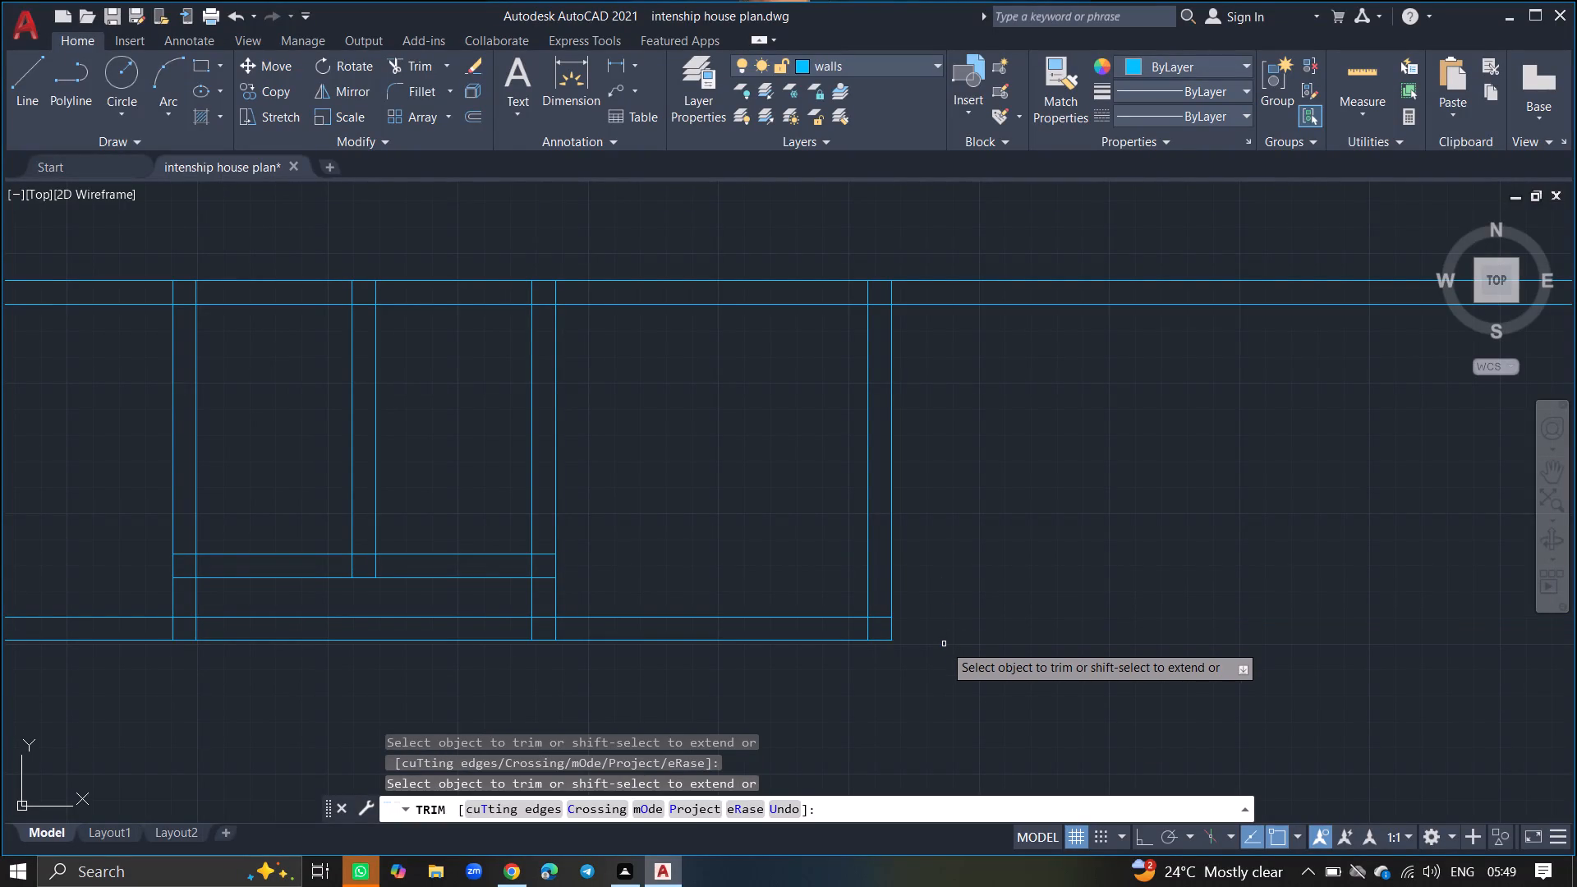
pyautogui.click(471, 639)
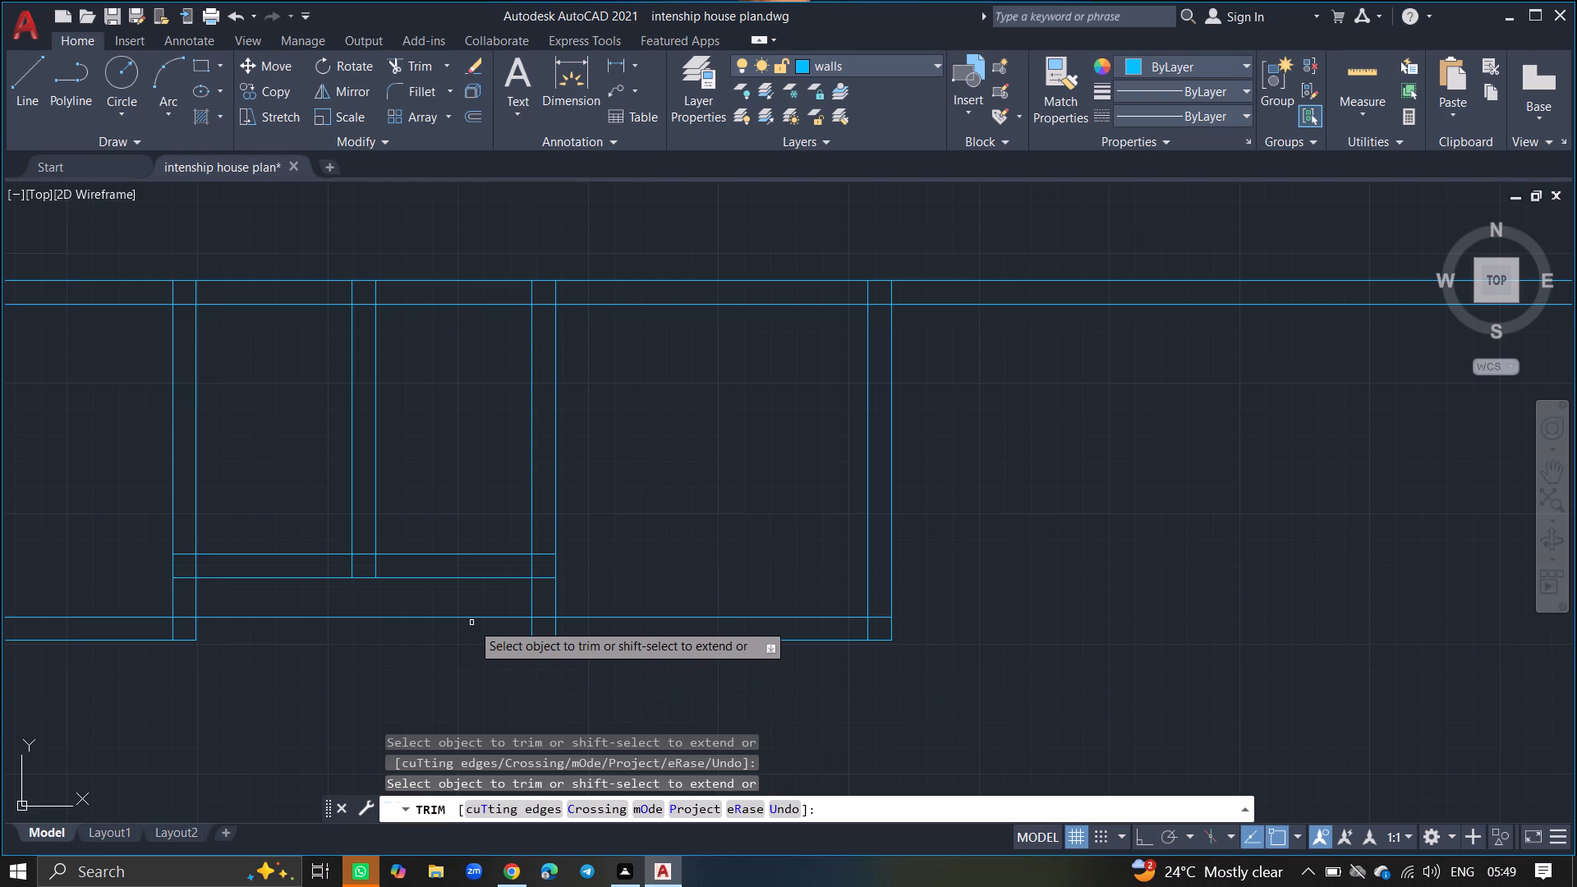
pyautogui.click(473, 617)
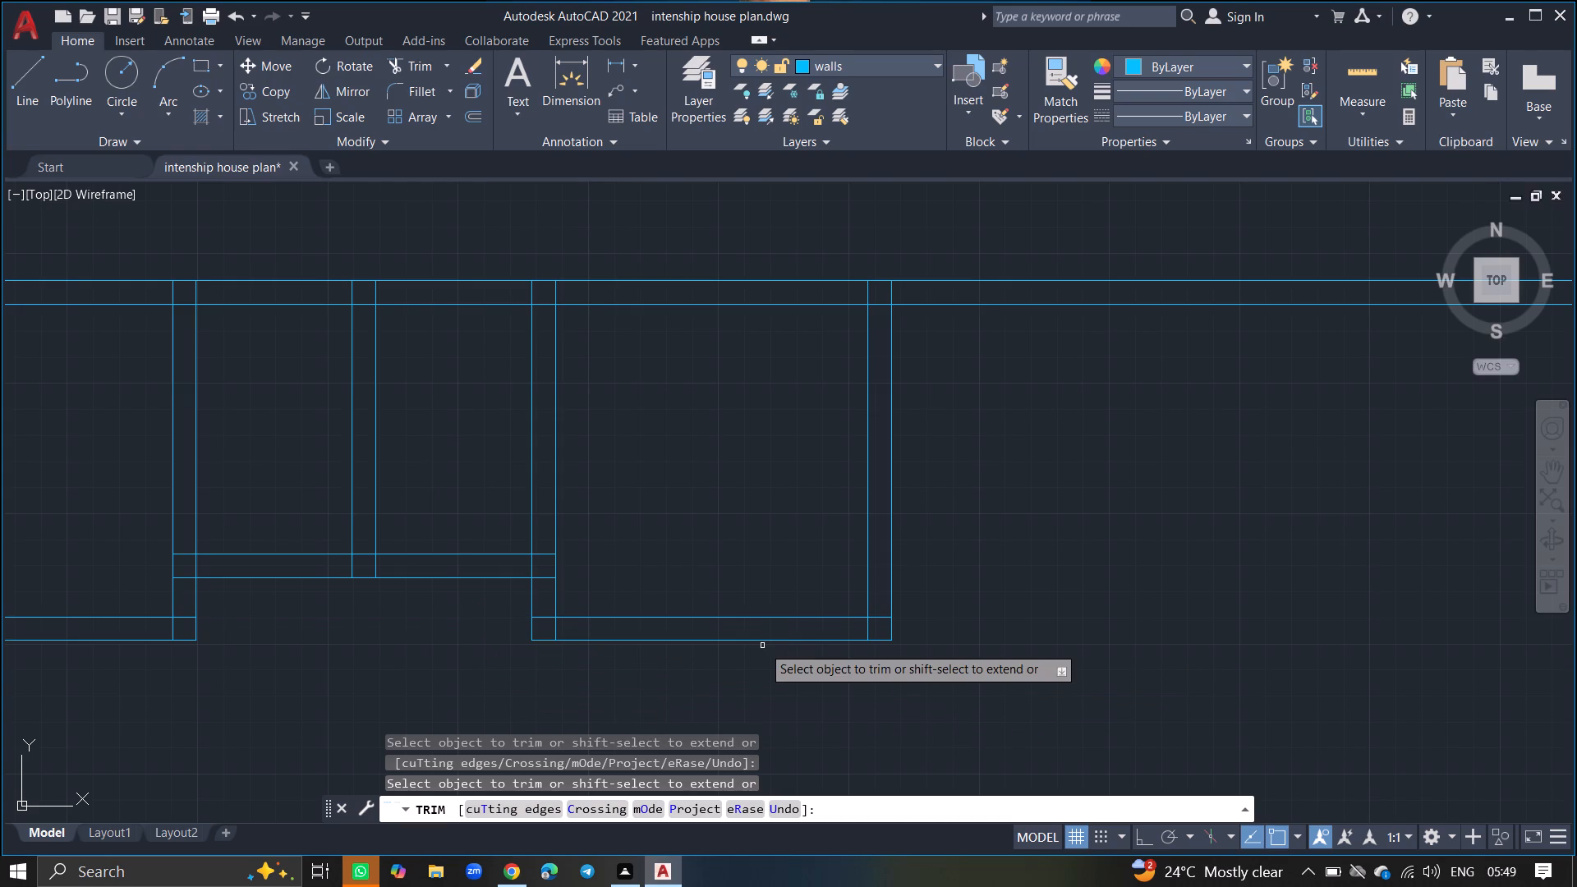
pyautogui.press('Return')
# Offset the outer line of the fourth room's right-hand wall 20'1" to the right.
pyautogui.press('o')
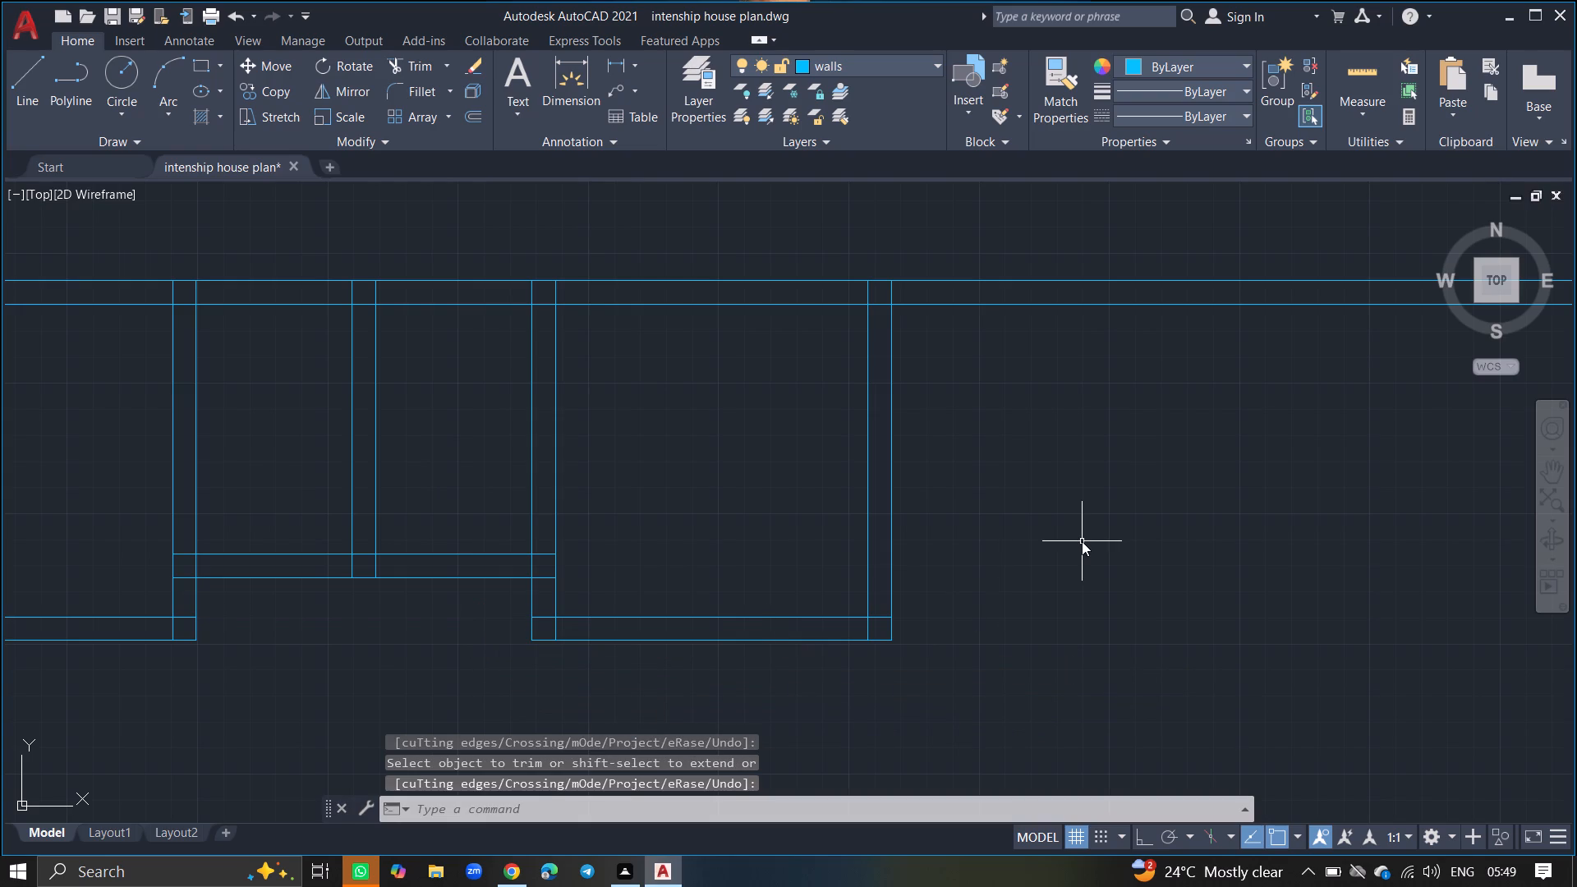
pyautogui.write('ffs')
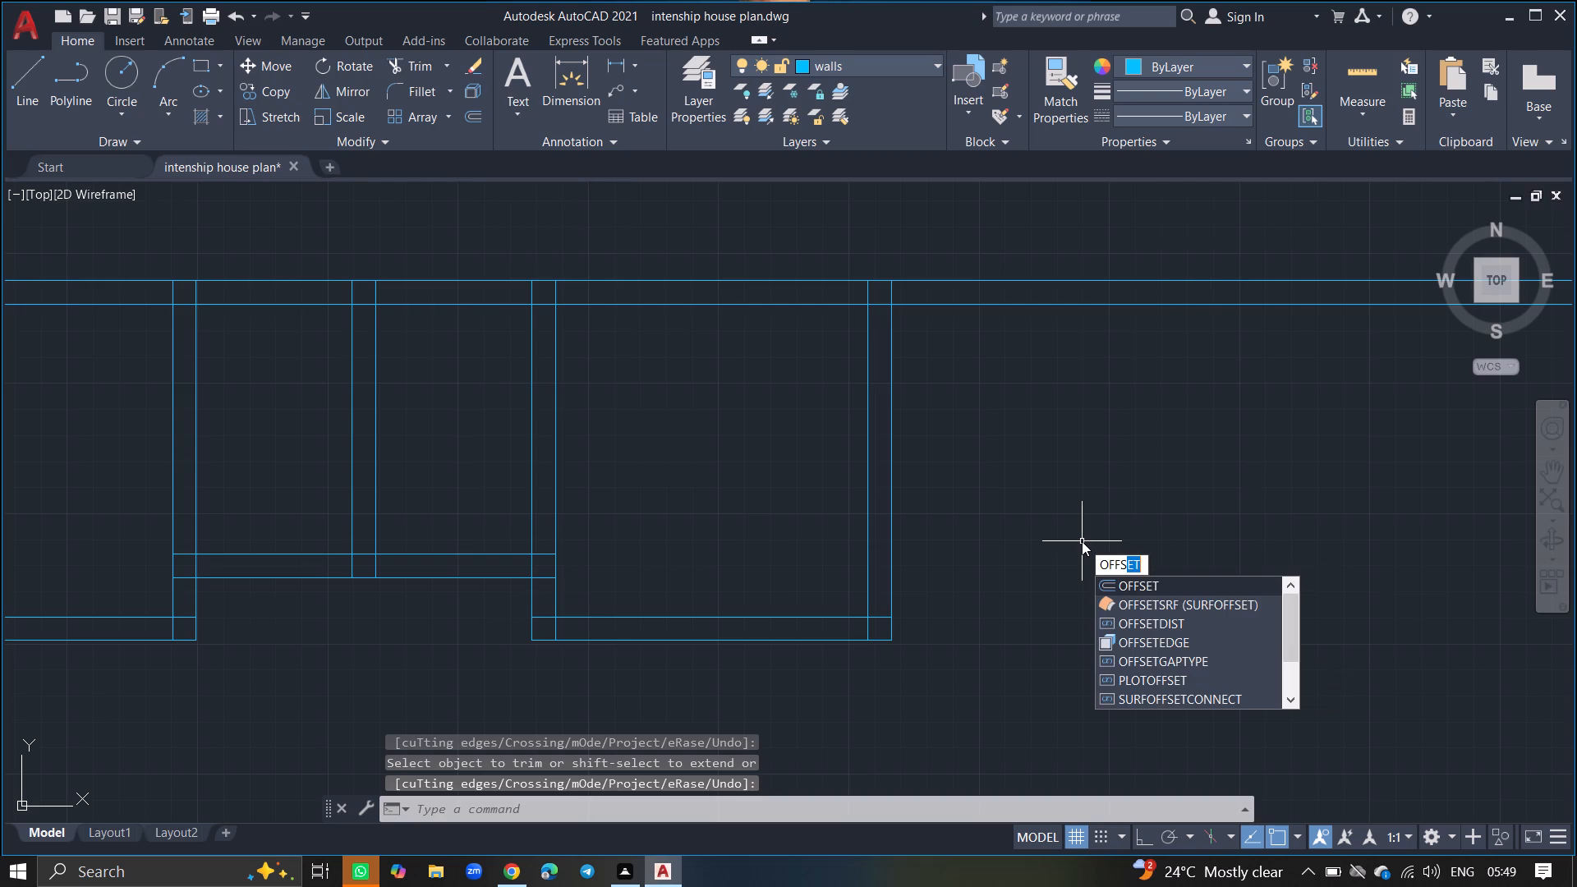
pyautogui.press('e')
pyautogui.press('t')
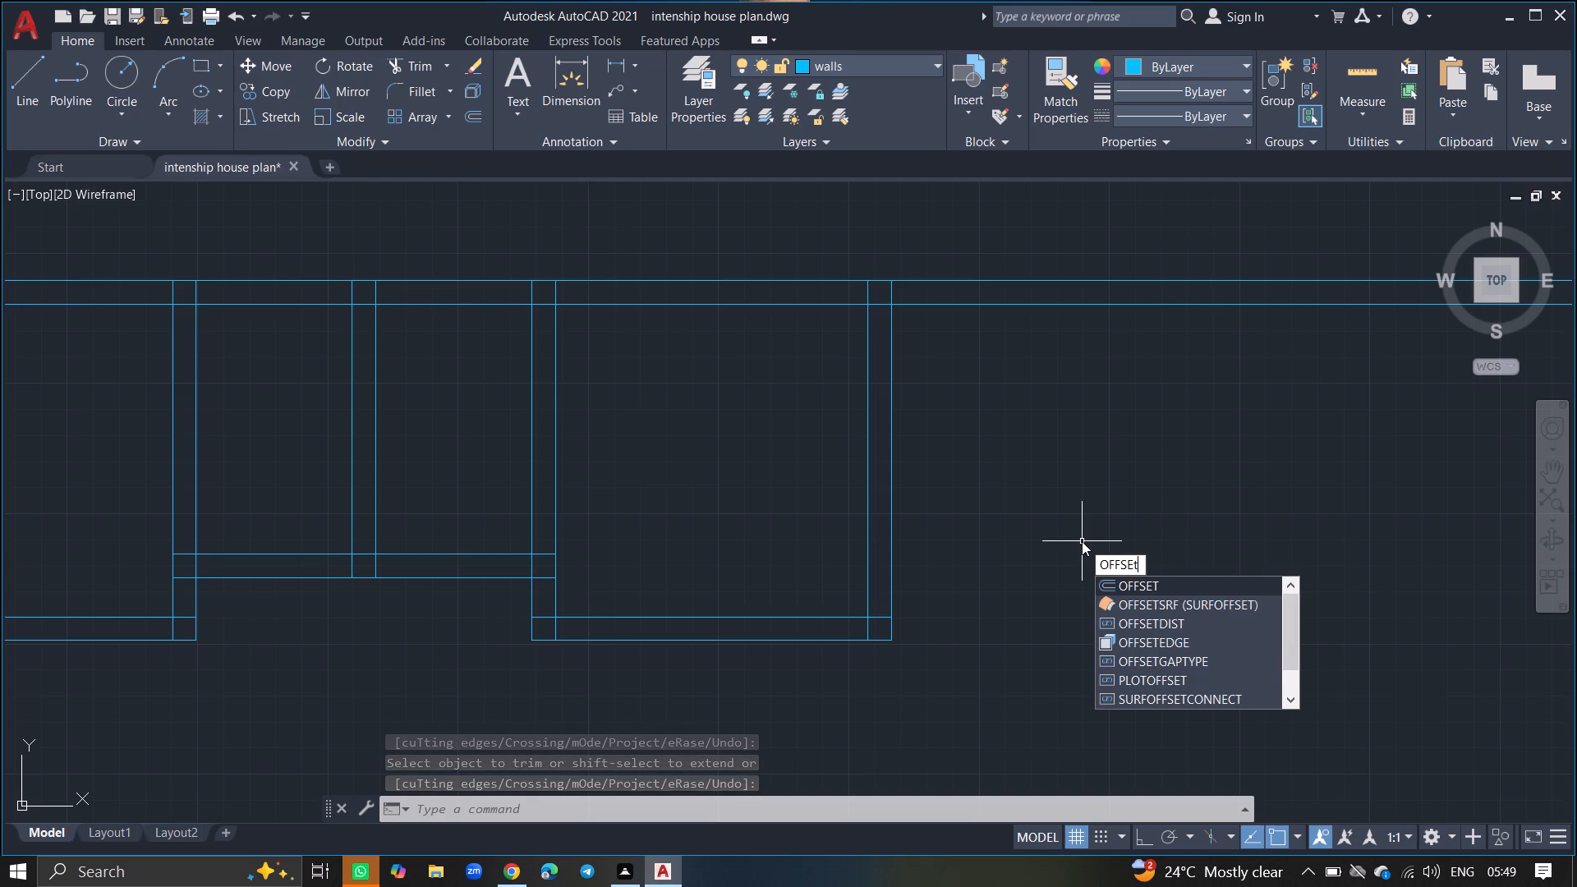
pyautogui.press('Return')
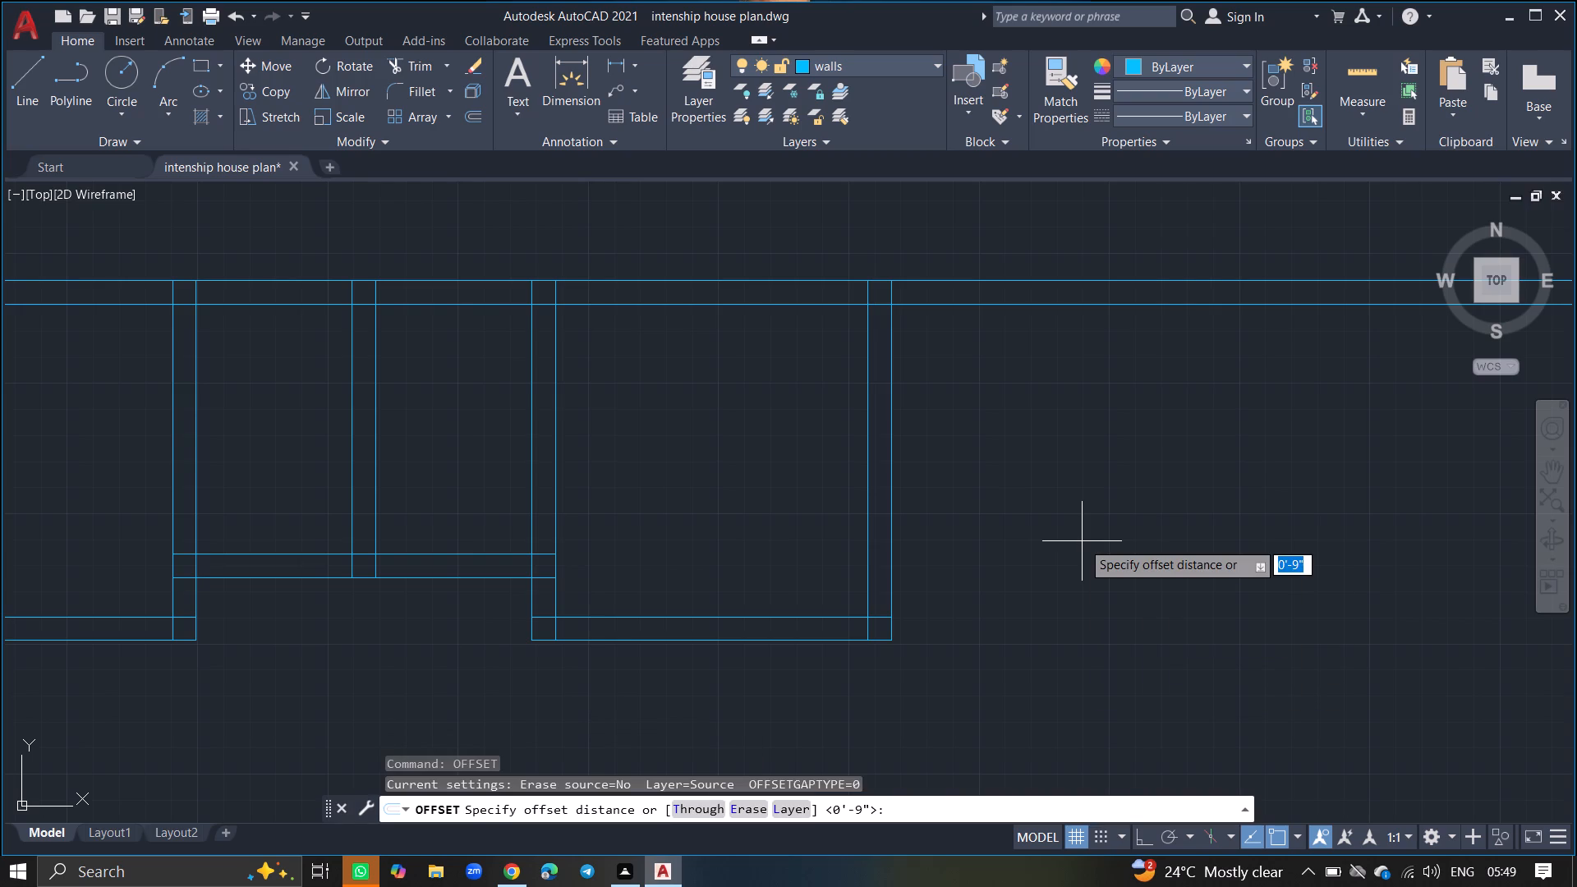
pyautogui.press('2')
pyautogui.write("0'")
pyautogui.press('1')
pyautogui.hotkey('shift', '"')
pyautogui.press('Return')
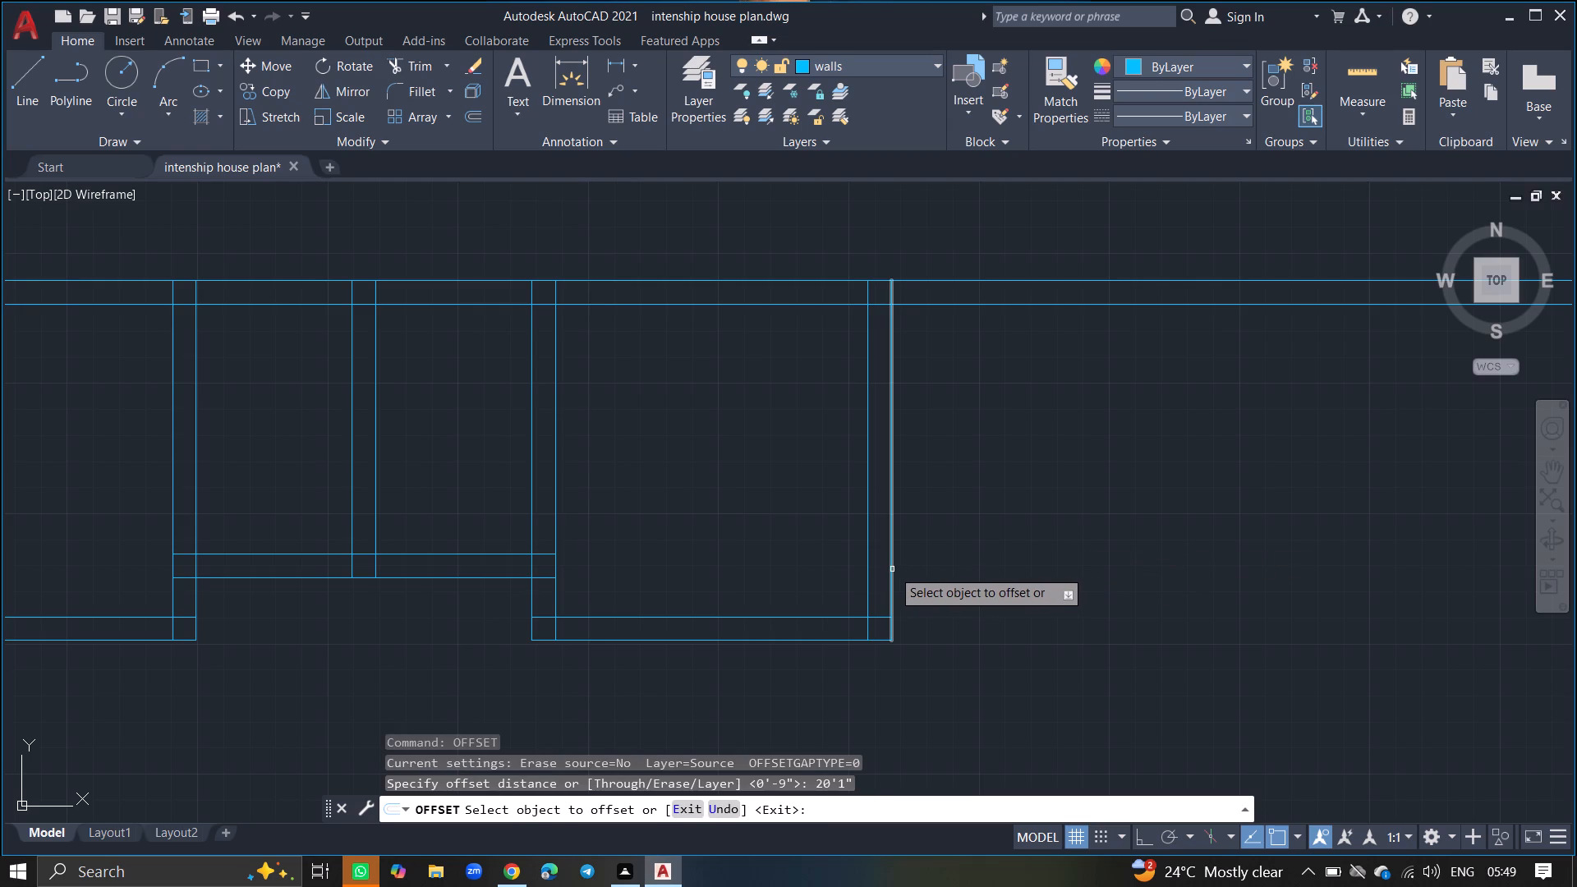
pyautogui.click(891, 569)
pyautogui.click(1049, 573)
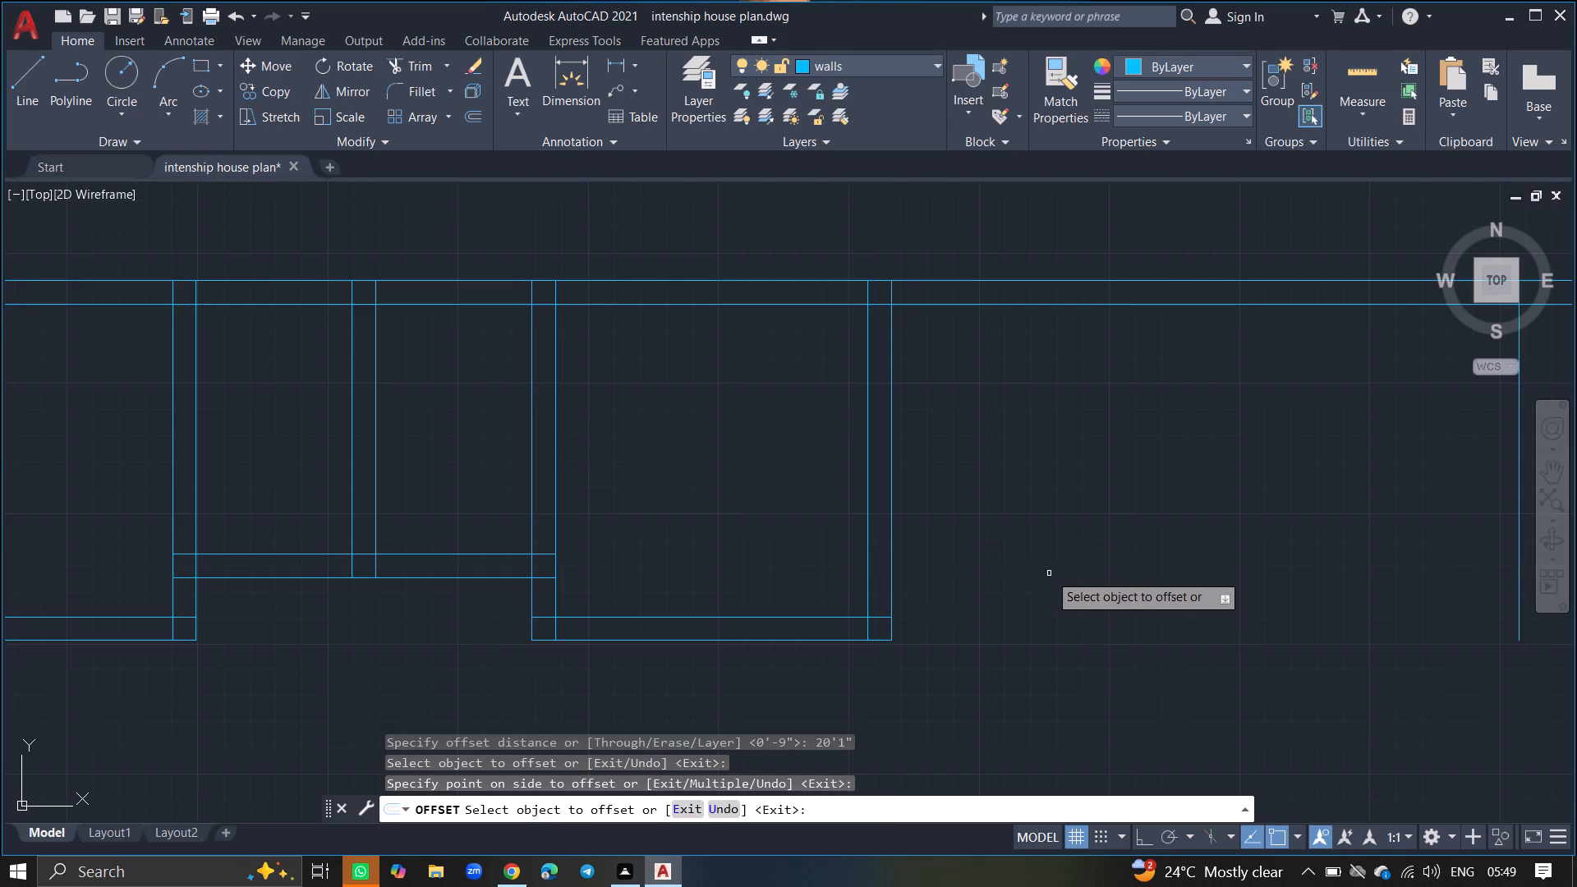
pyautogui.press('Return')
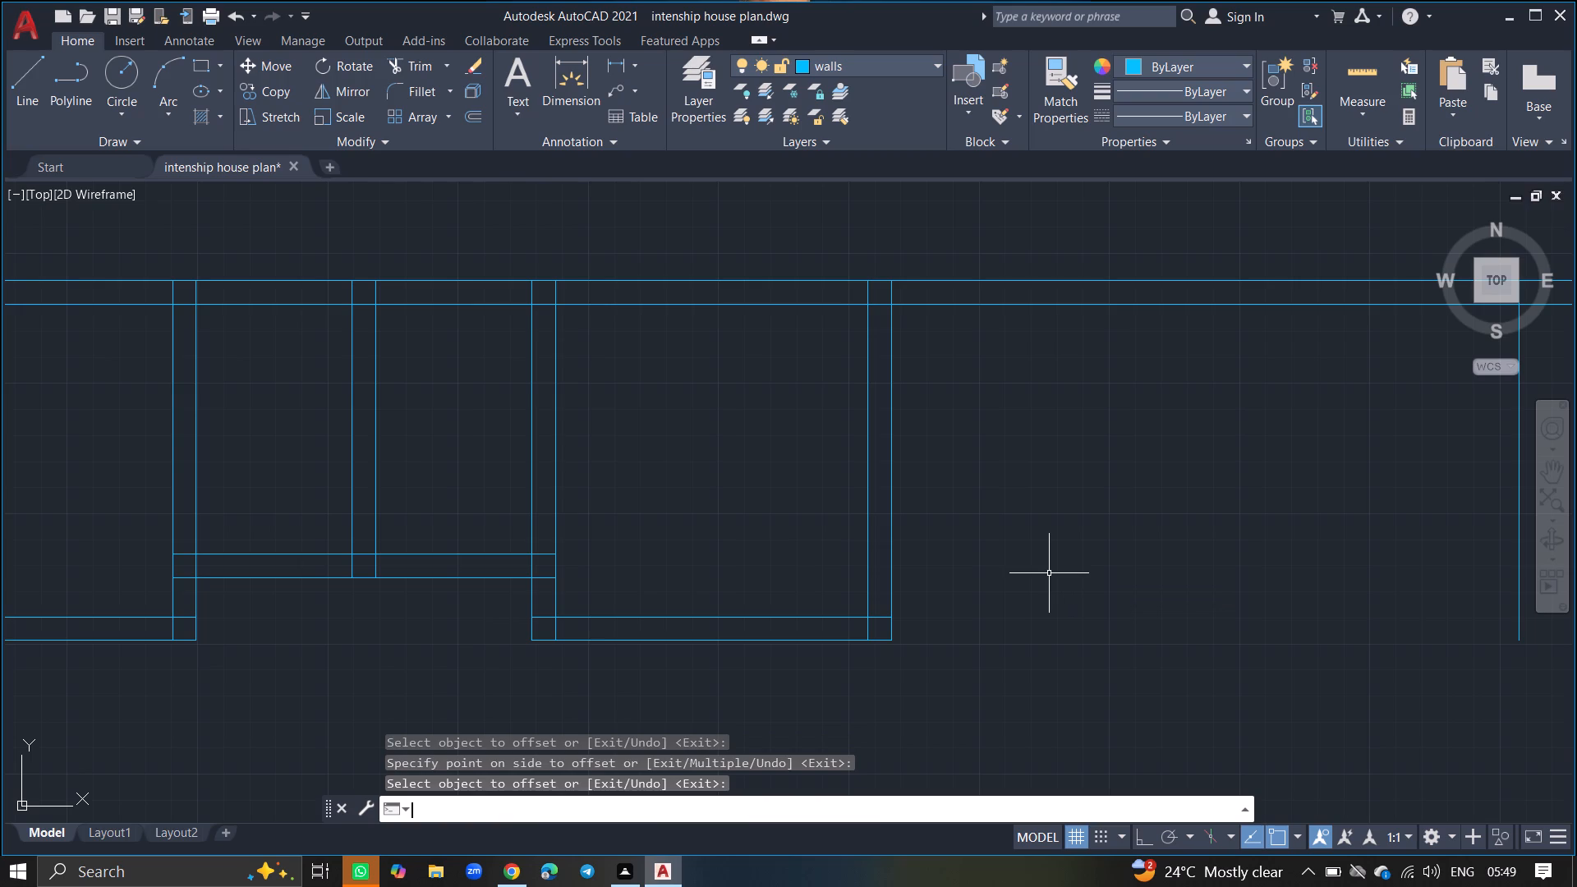
# Offset the outer line of the fourth room's right-hand wall 20'2" to the right for the fifth room's width.
pyautogui.write('offset')
pyautogui.press('Return')
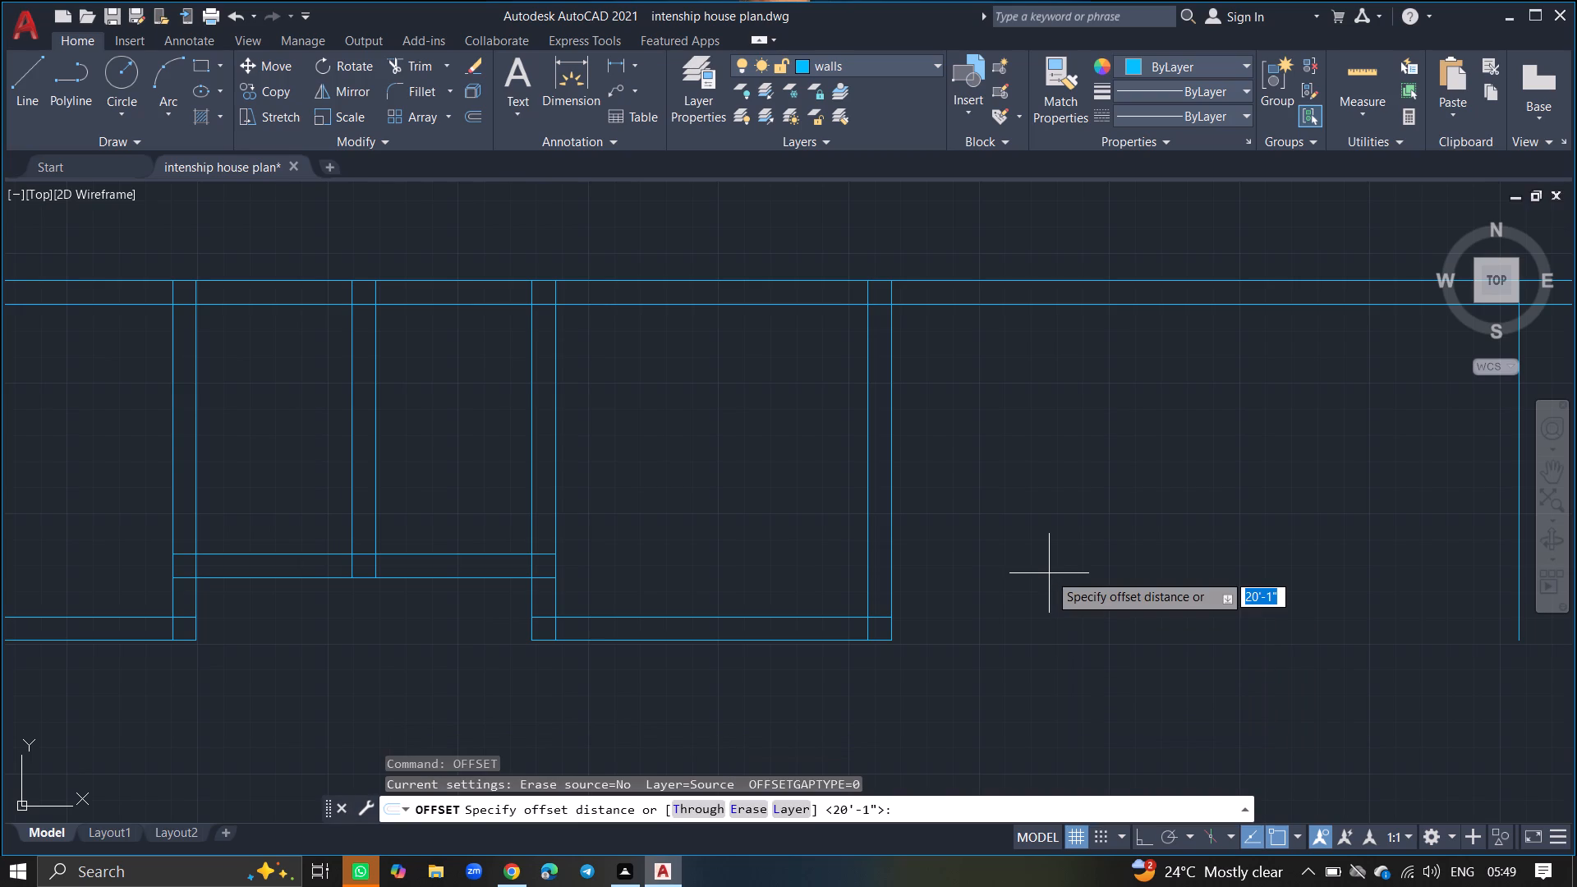
pyautogui.write("20'2")
pyautogui.hotkey('shift', '"')
pyautogui.press('Return')
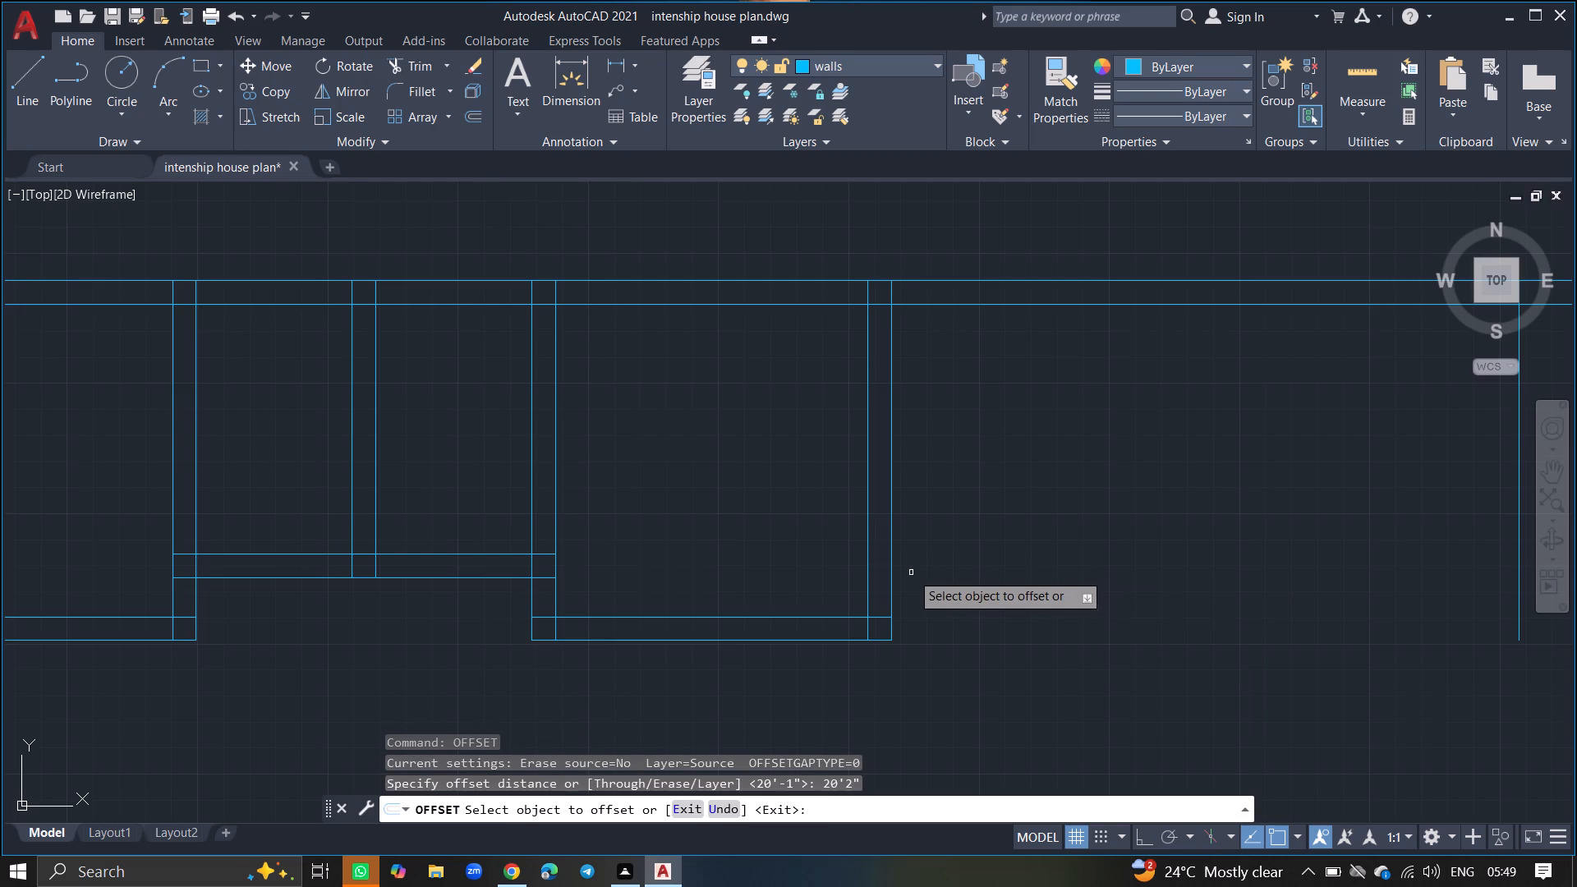
pyautogui.moveTo(890, 569); pyautogui.dragTo(1072, 595)
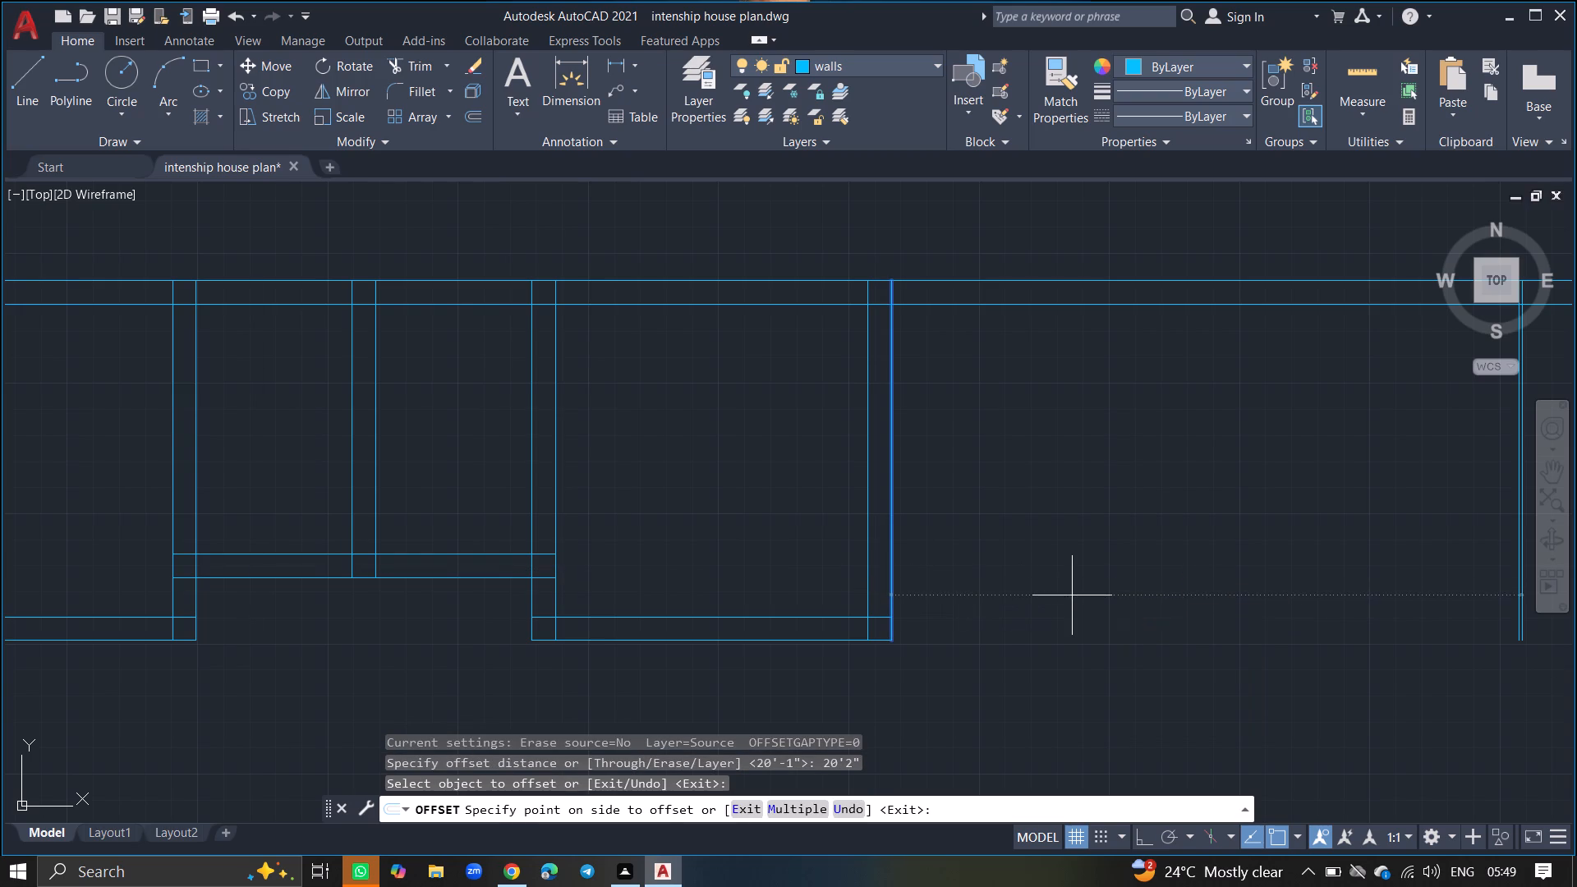
pyautogui.click(1072, 595)
pyautogui.press('Return')
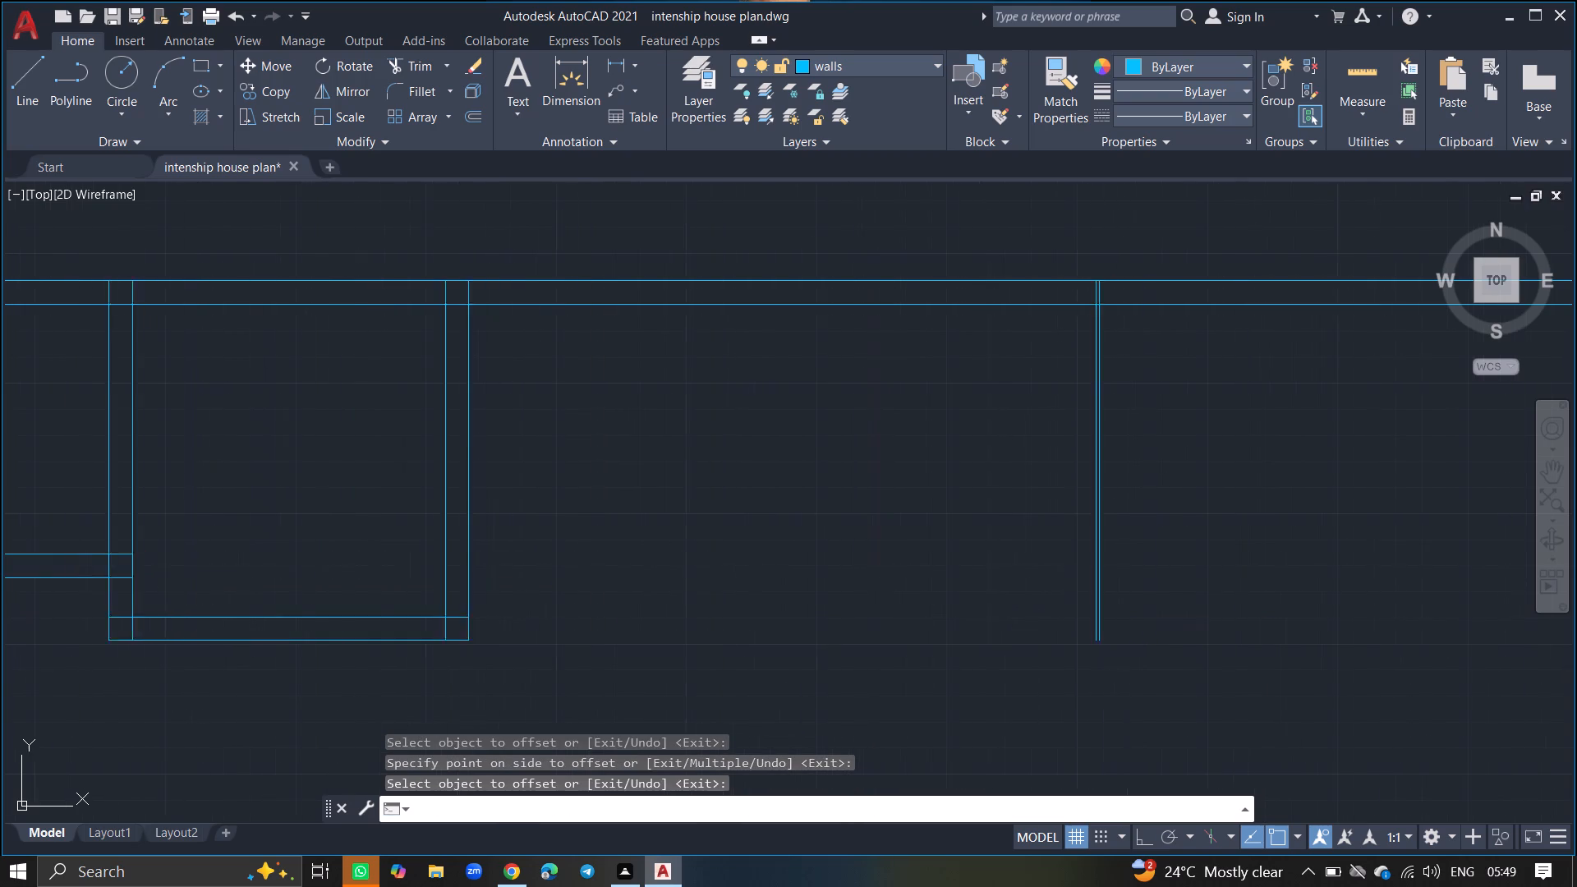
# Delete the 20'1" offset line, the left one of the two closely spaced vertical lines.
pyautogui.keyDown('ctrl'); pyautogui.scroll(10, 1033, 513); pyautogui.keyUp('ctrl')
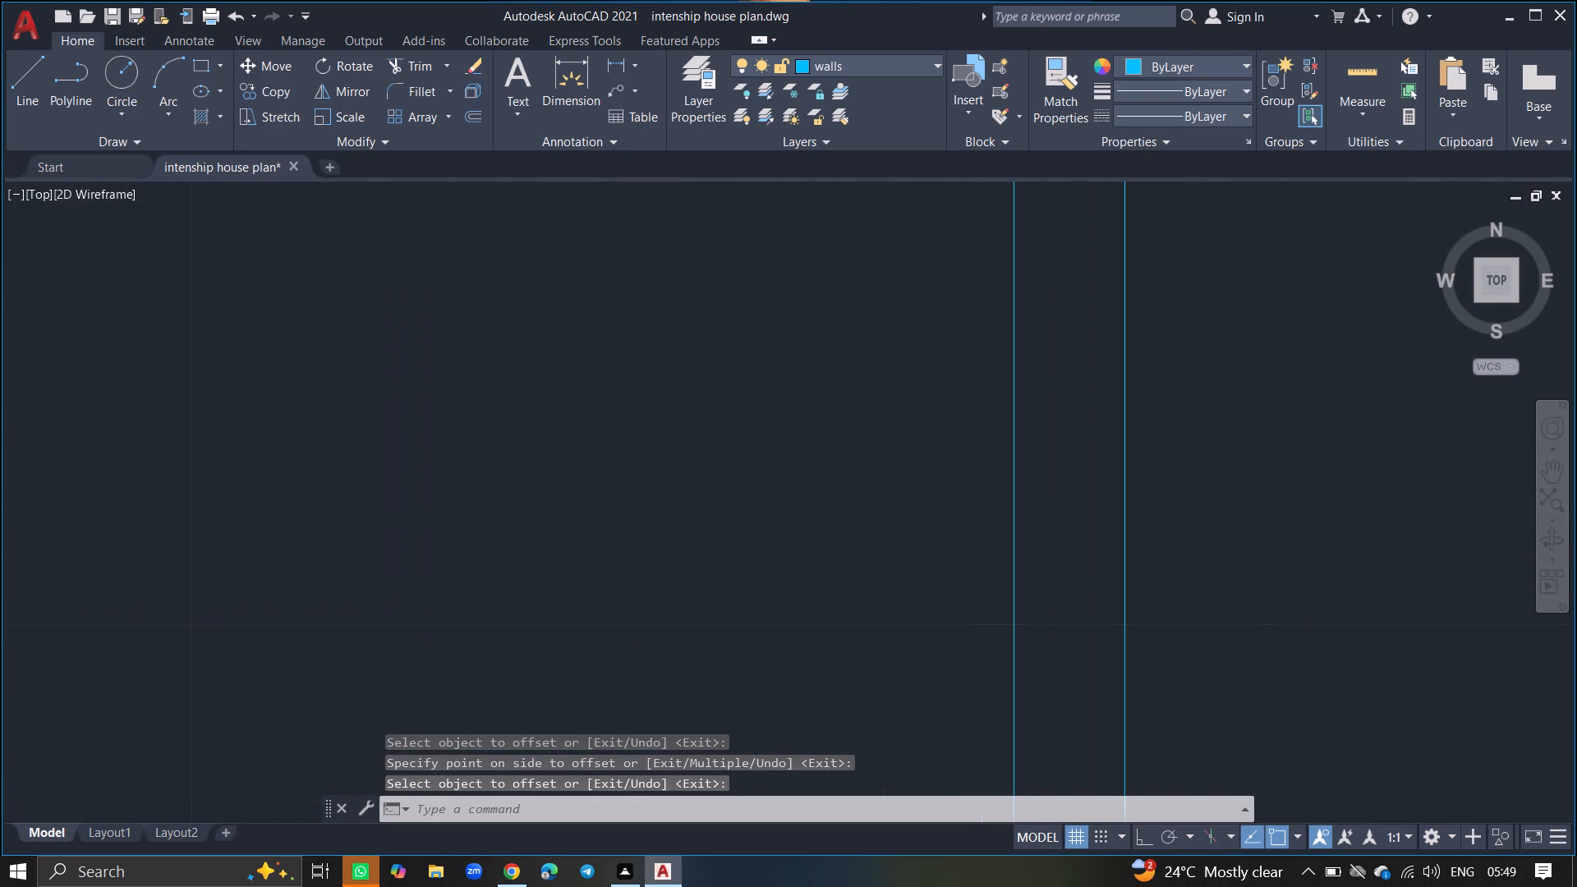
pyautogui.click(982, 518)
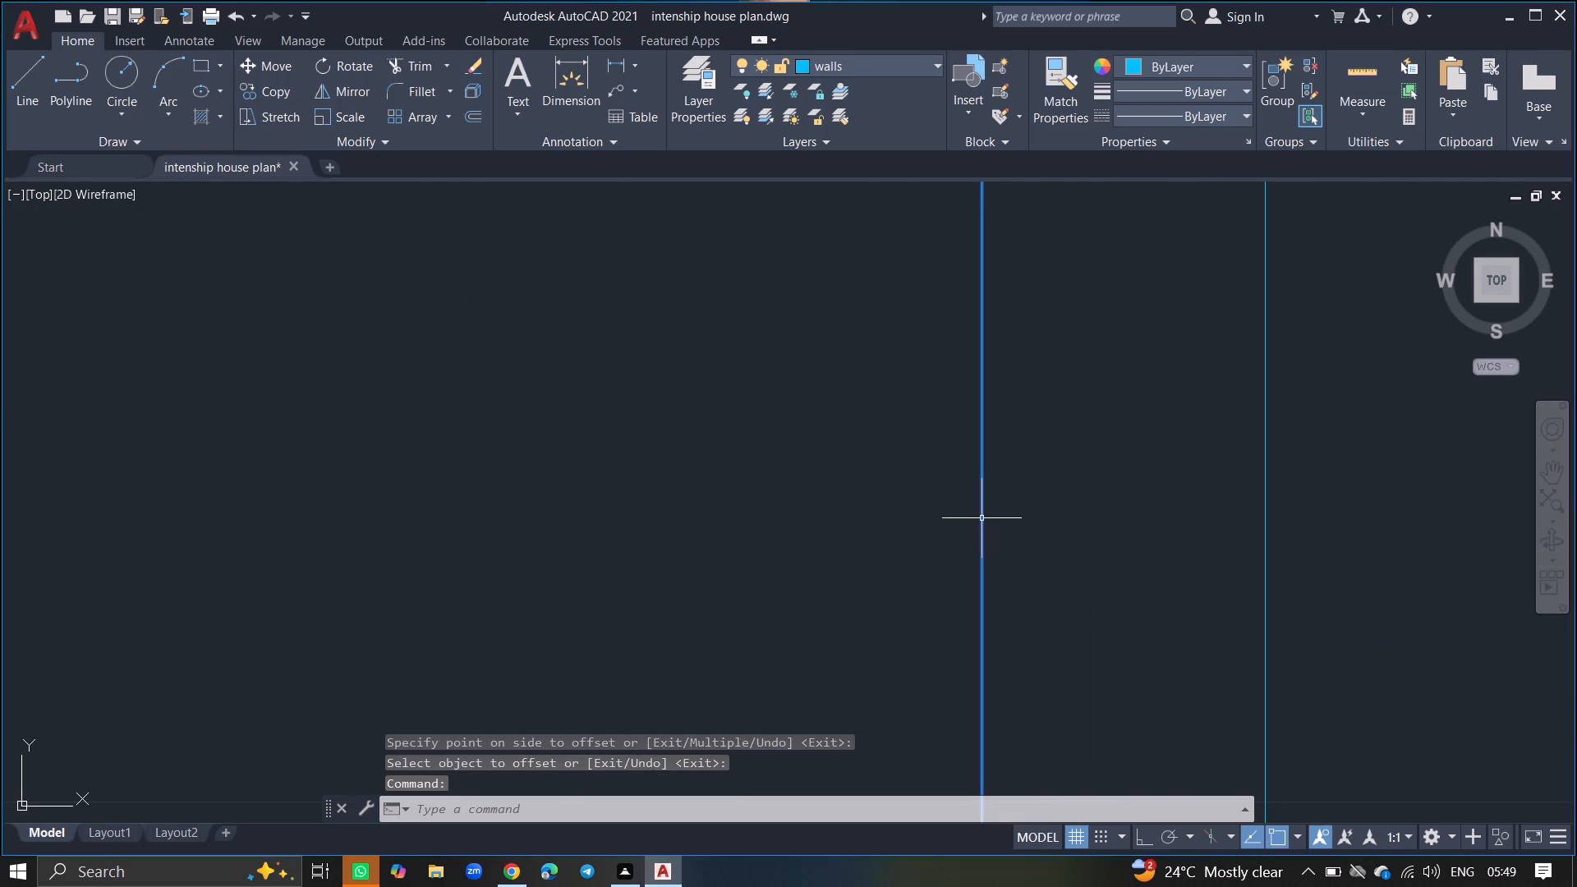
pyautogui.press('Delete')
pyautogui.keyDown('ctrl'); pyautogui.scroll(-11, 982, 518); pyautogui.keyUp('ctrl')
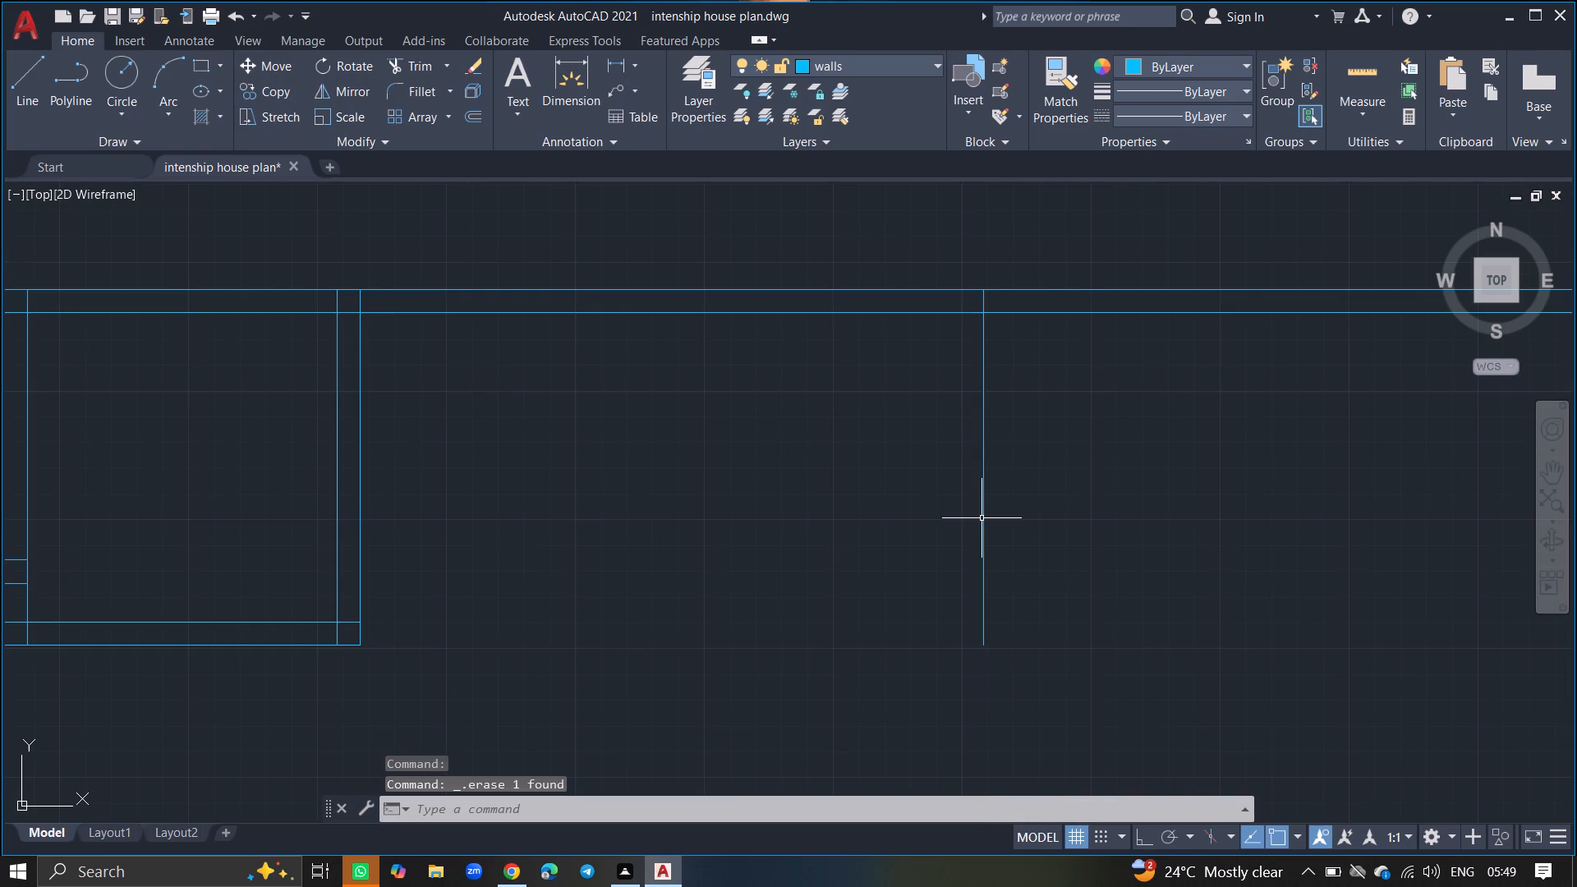
# Offset the fifth room's right-hand vertical line 9" to the right to form the wall's outer face.
pyautogui.press('o')
pyautogui.write('ffset')
pyautogui.press('Return')
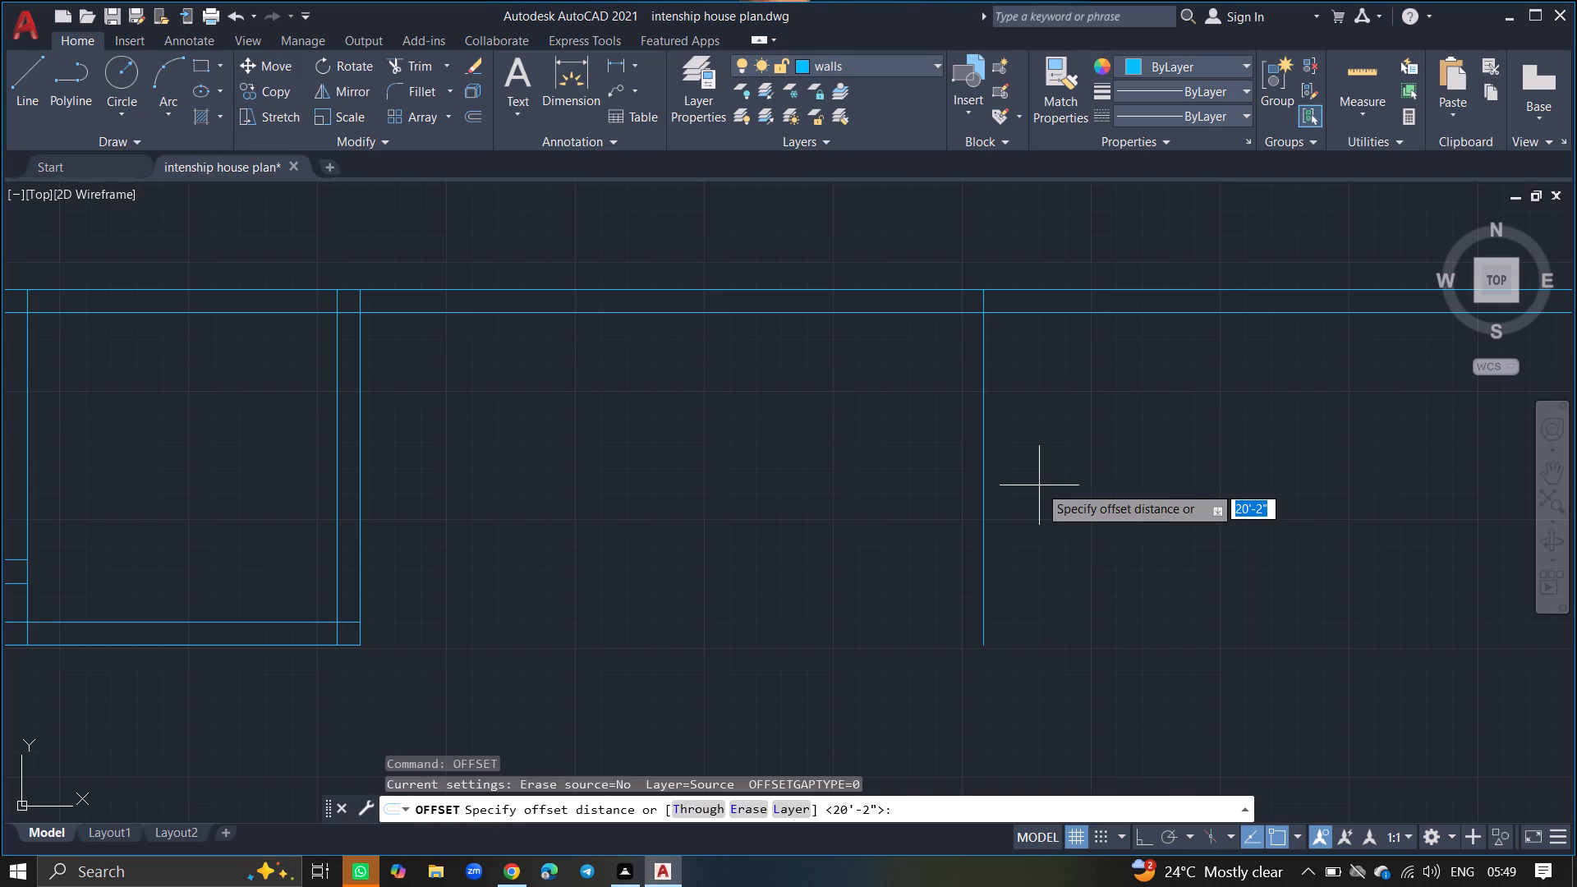
pyautogui.press('9')
pyautogui.hotkey('shift', '"')
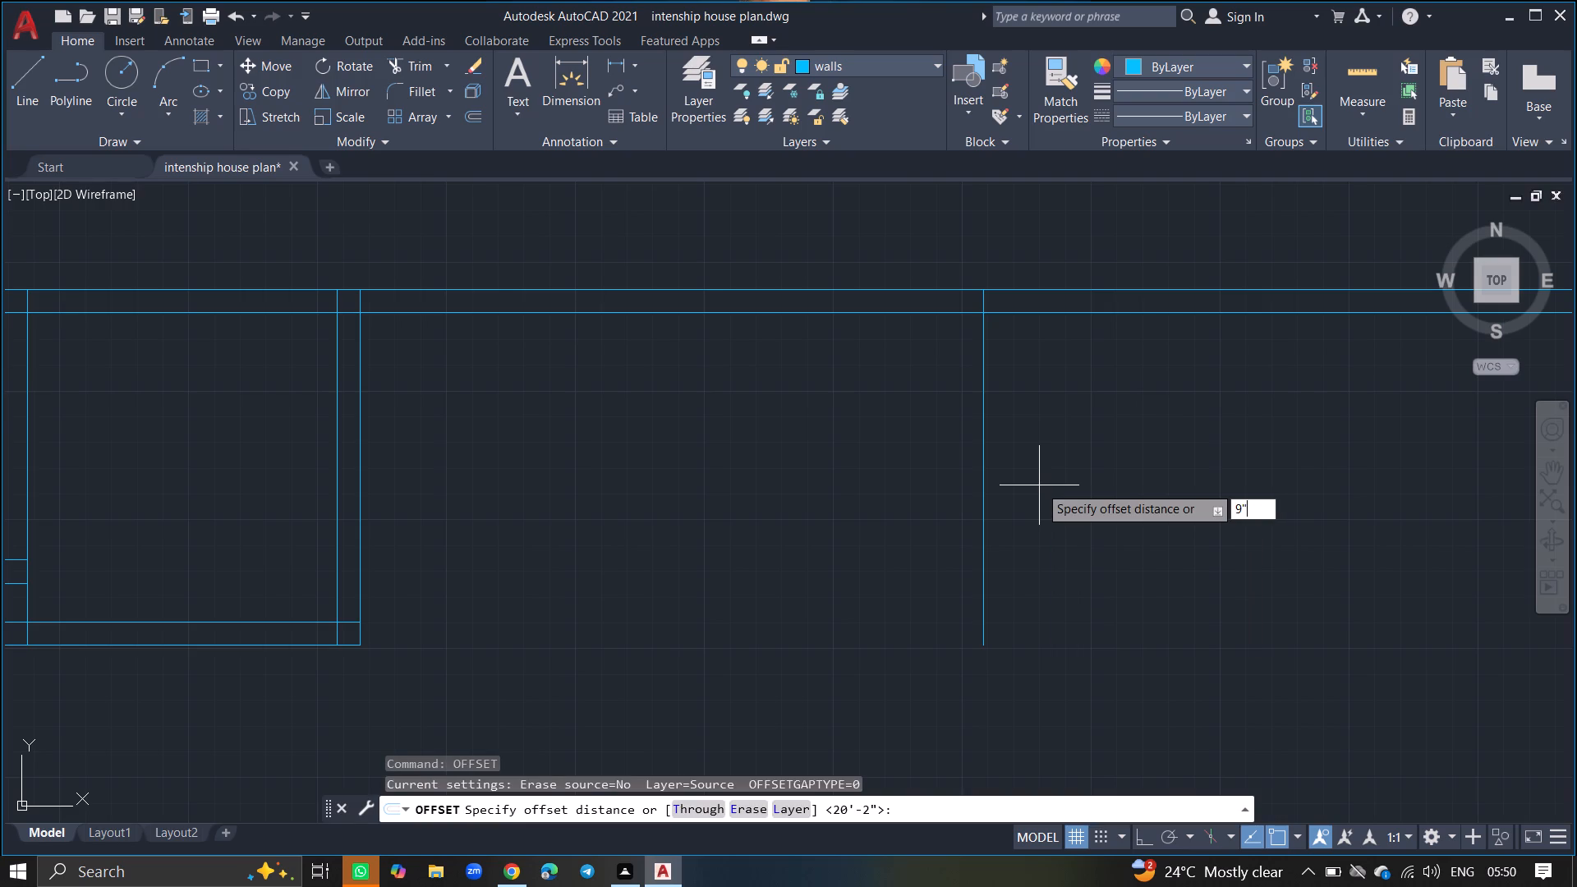
pyautogui.press('Return')
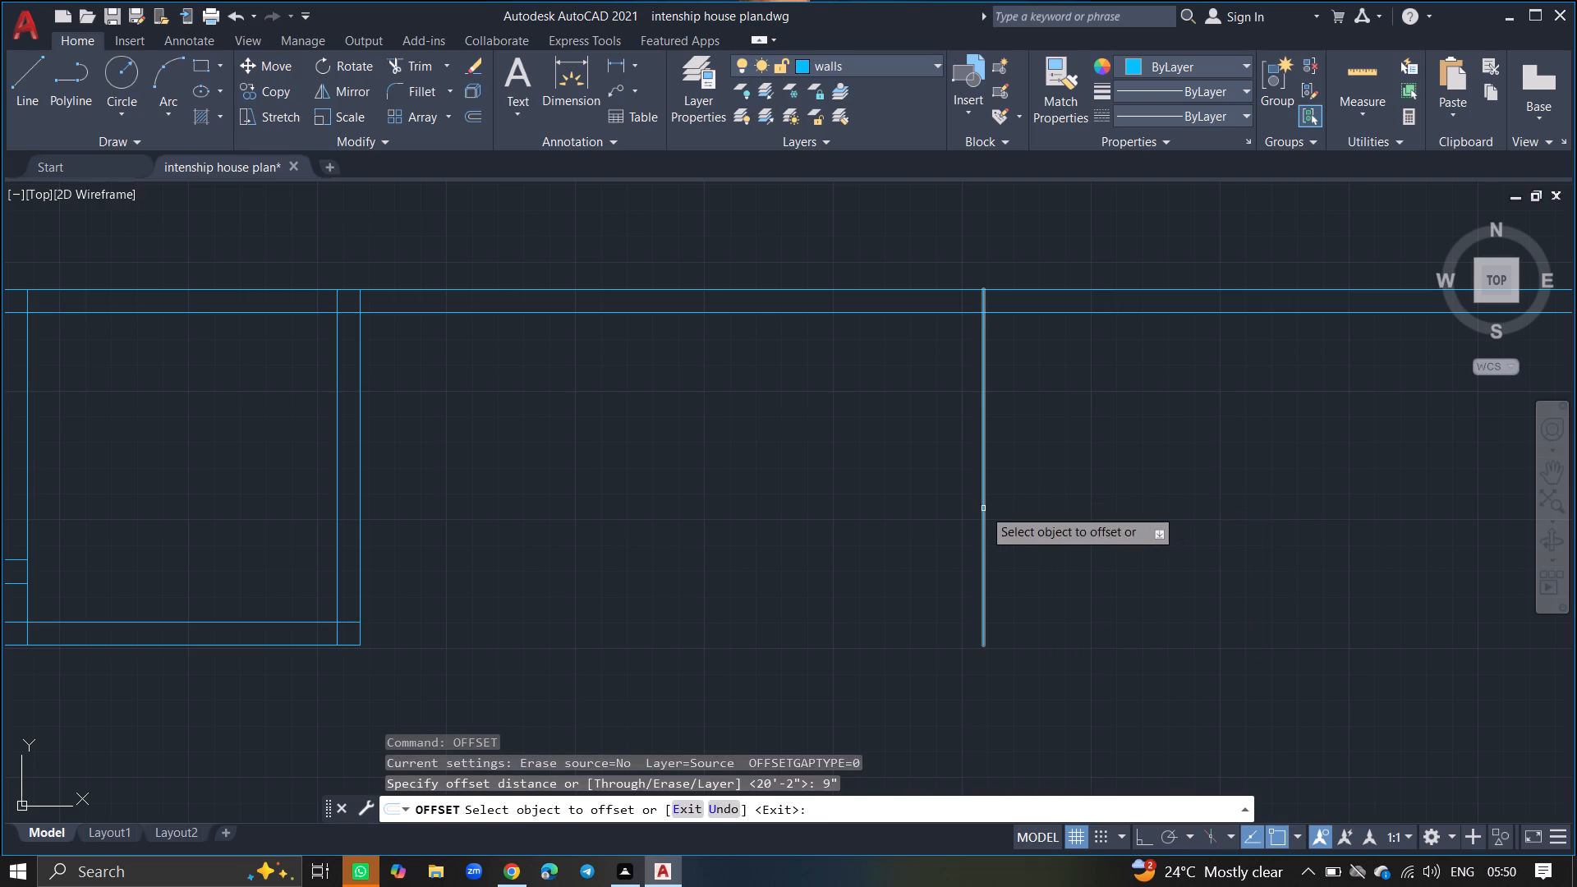
pyautogui.moveTo(983, 508); pyautogui.dragTo(1029, 519)
pyautogui.click(1029, 519)
pyautogui.press('Return')
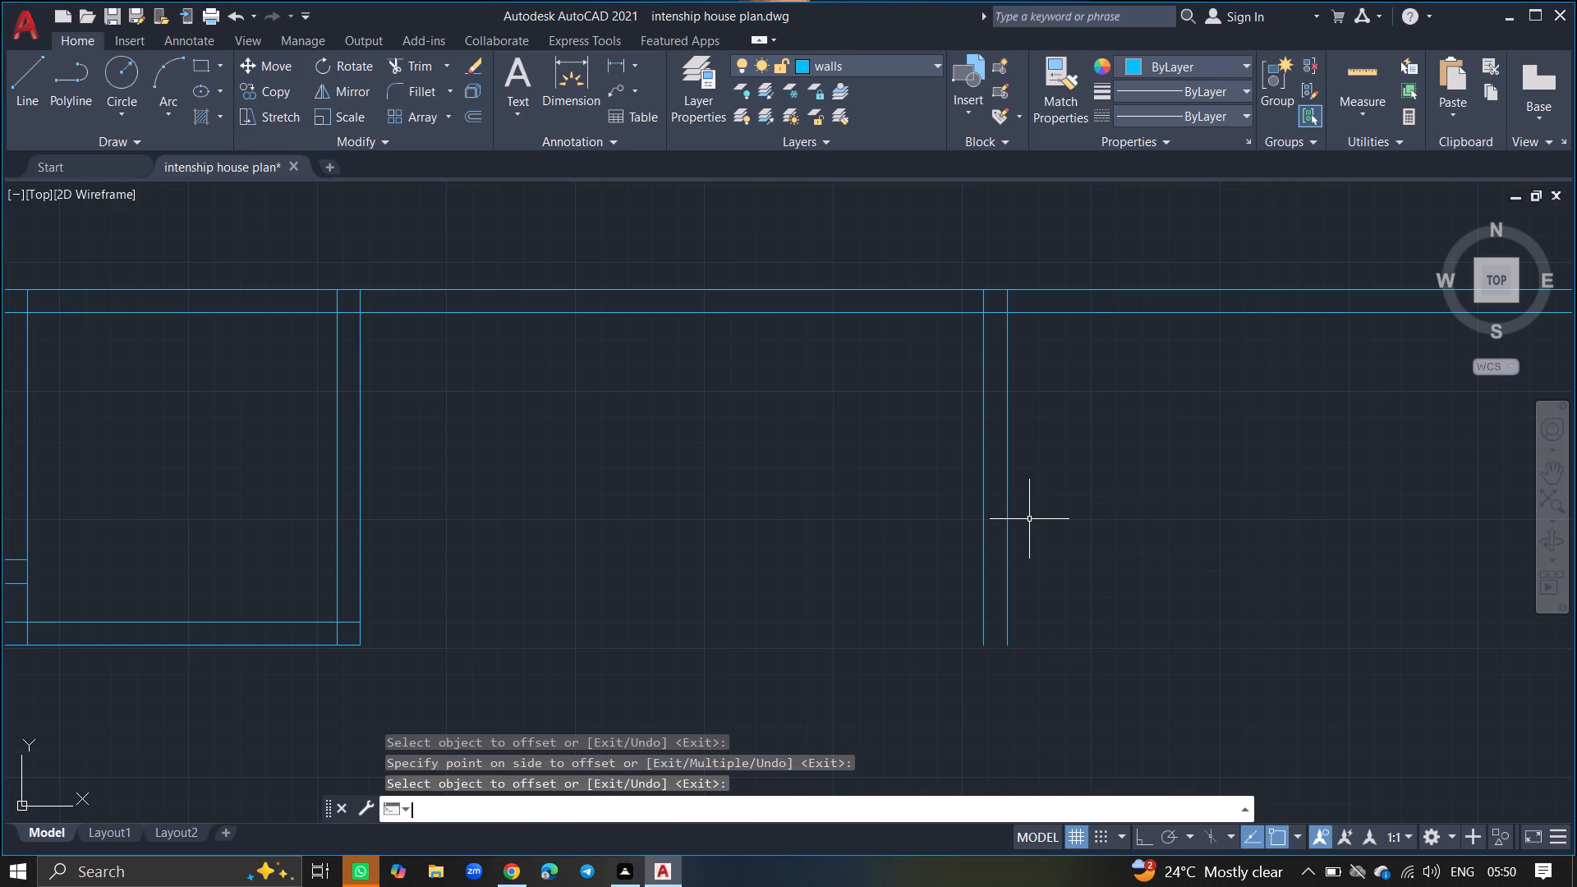
# Trim both top wall lines beyond the outer line of the fifth room's right-hand wall.
pyautogui.write('tr')
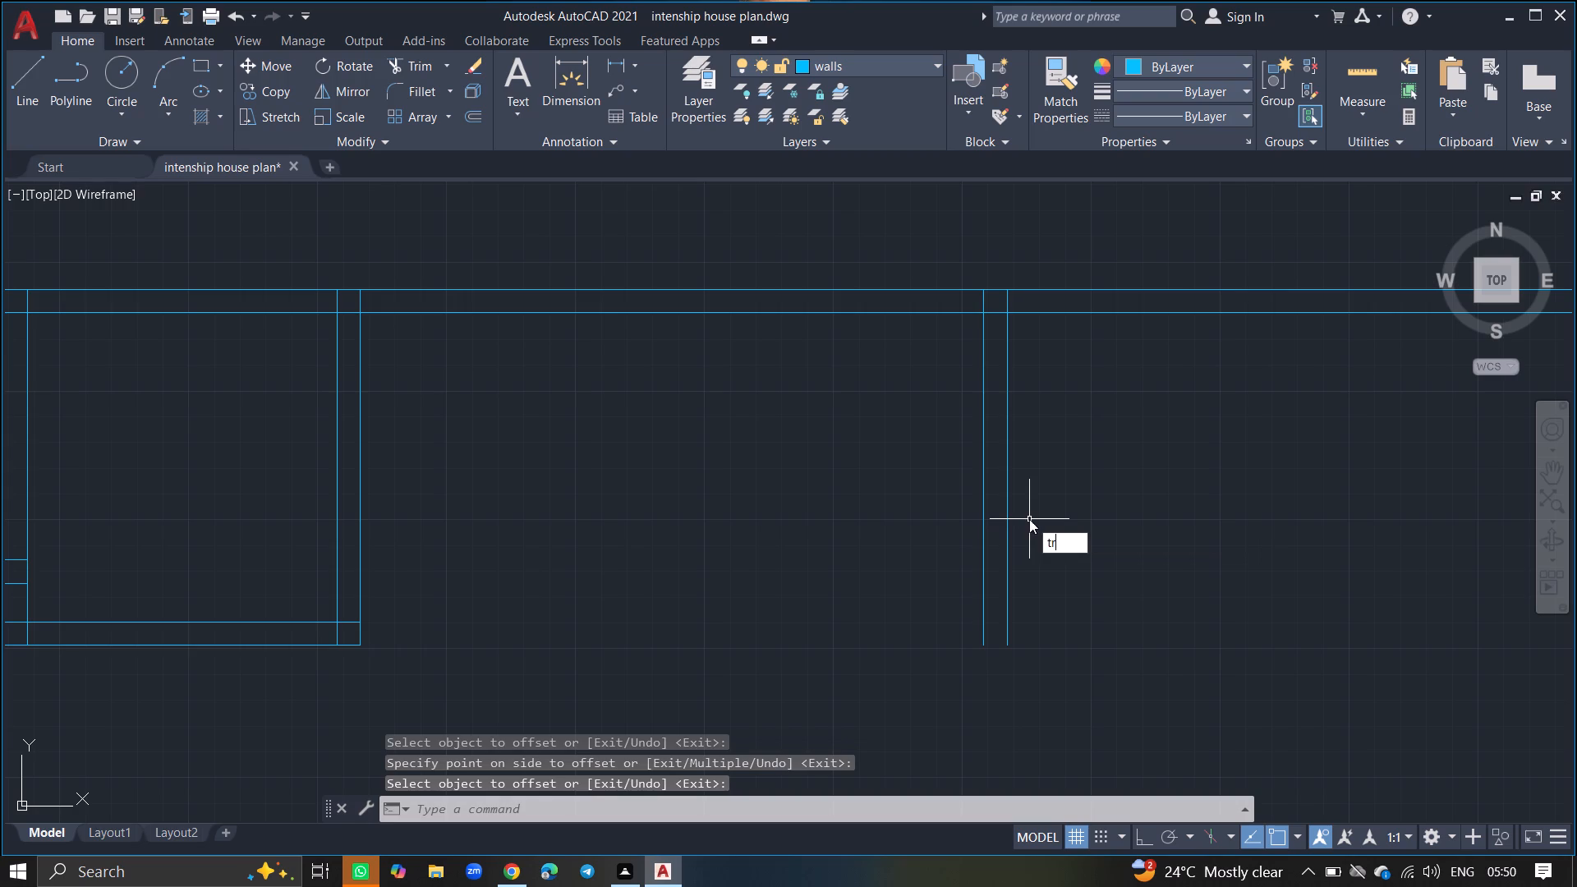
pyautogui.write('im')
pyautogui.press('Return')
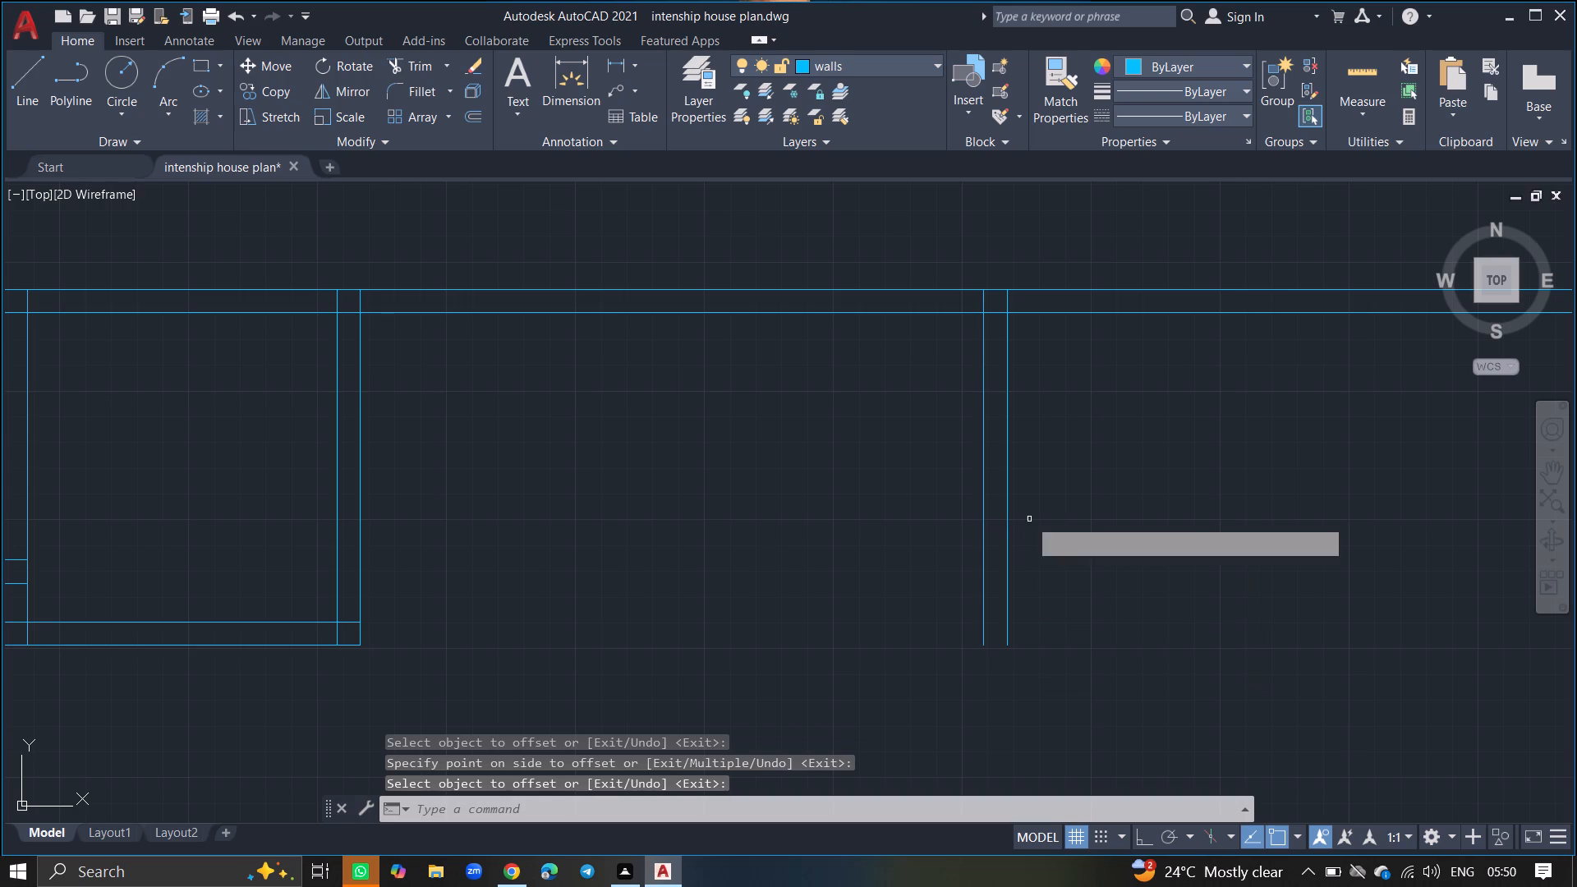
pyautogui.click(1126, 290)
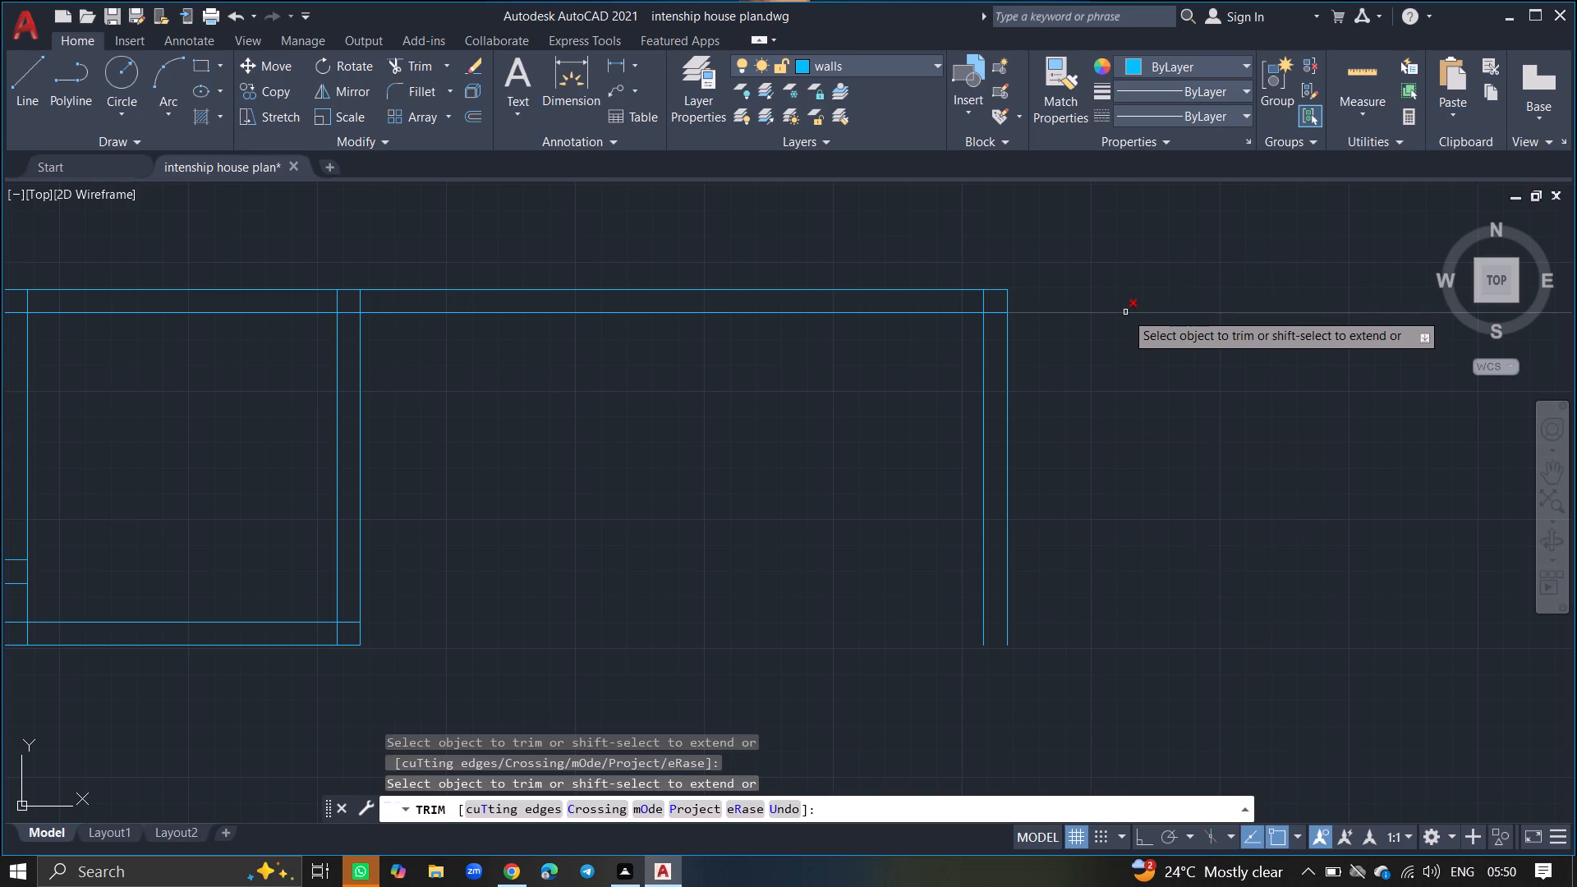
pyautogui.click(1125, 312)
pyautogui.keyDown('ctrl'); pyautogui.scroll(-4, 1125, 312); pyautogui.keyUp('ctrl')
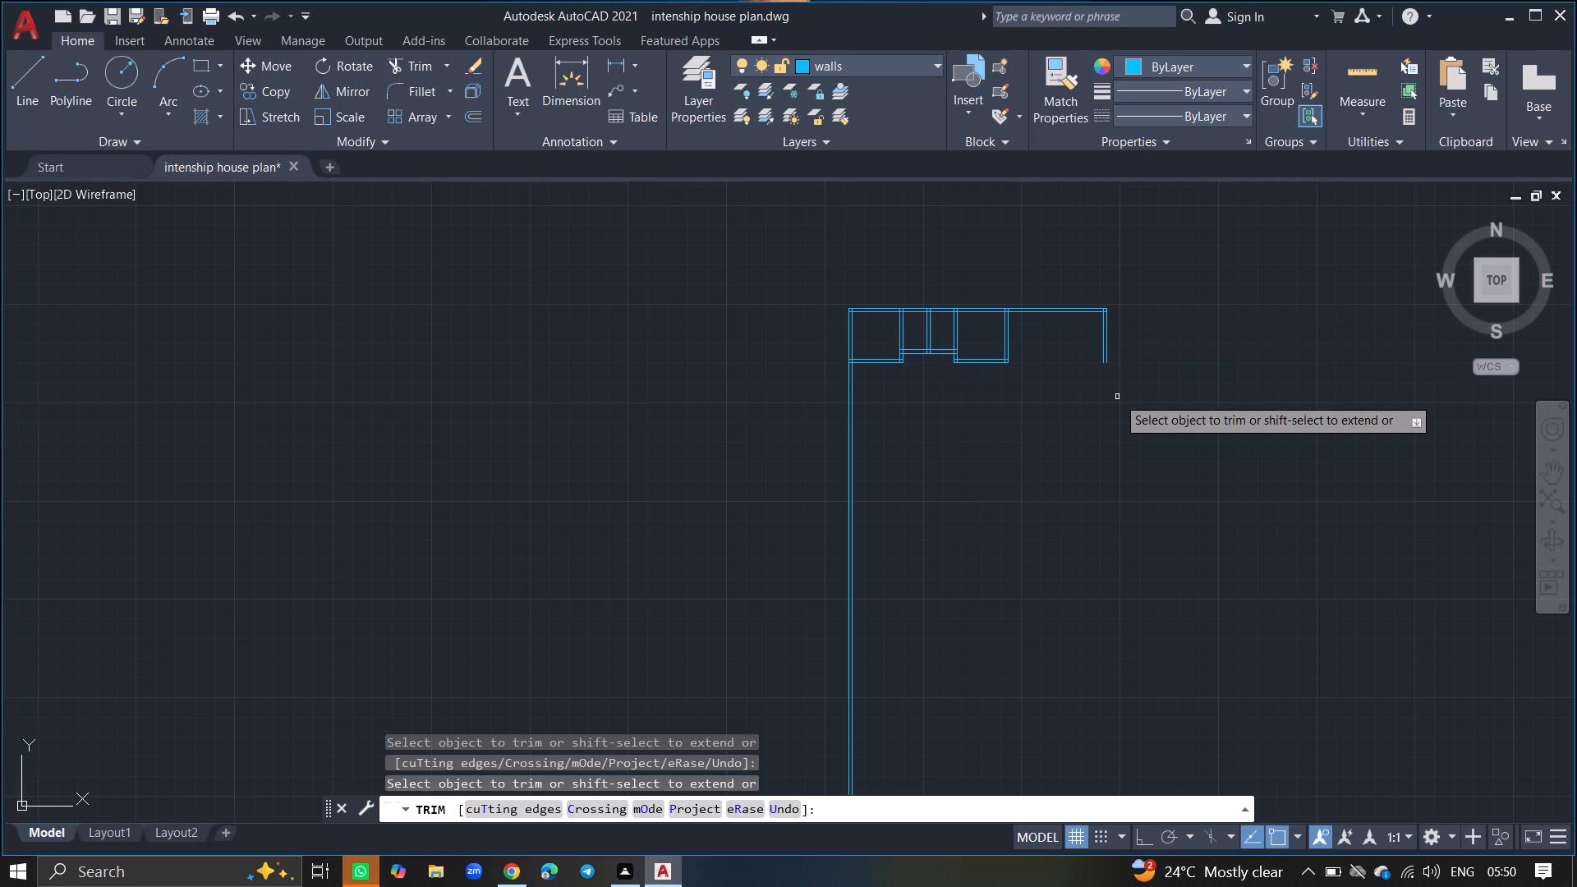
pyautogui.press('Return')
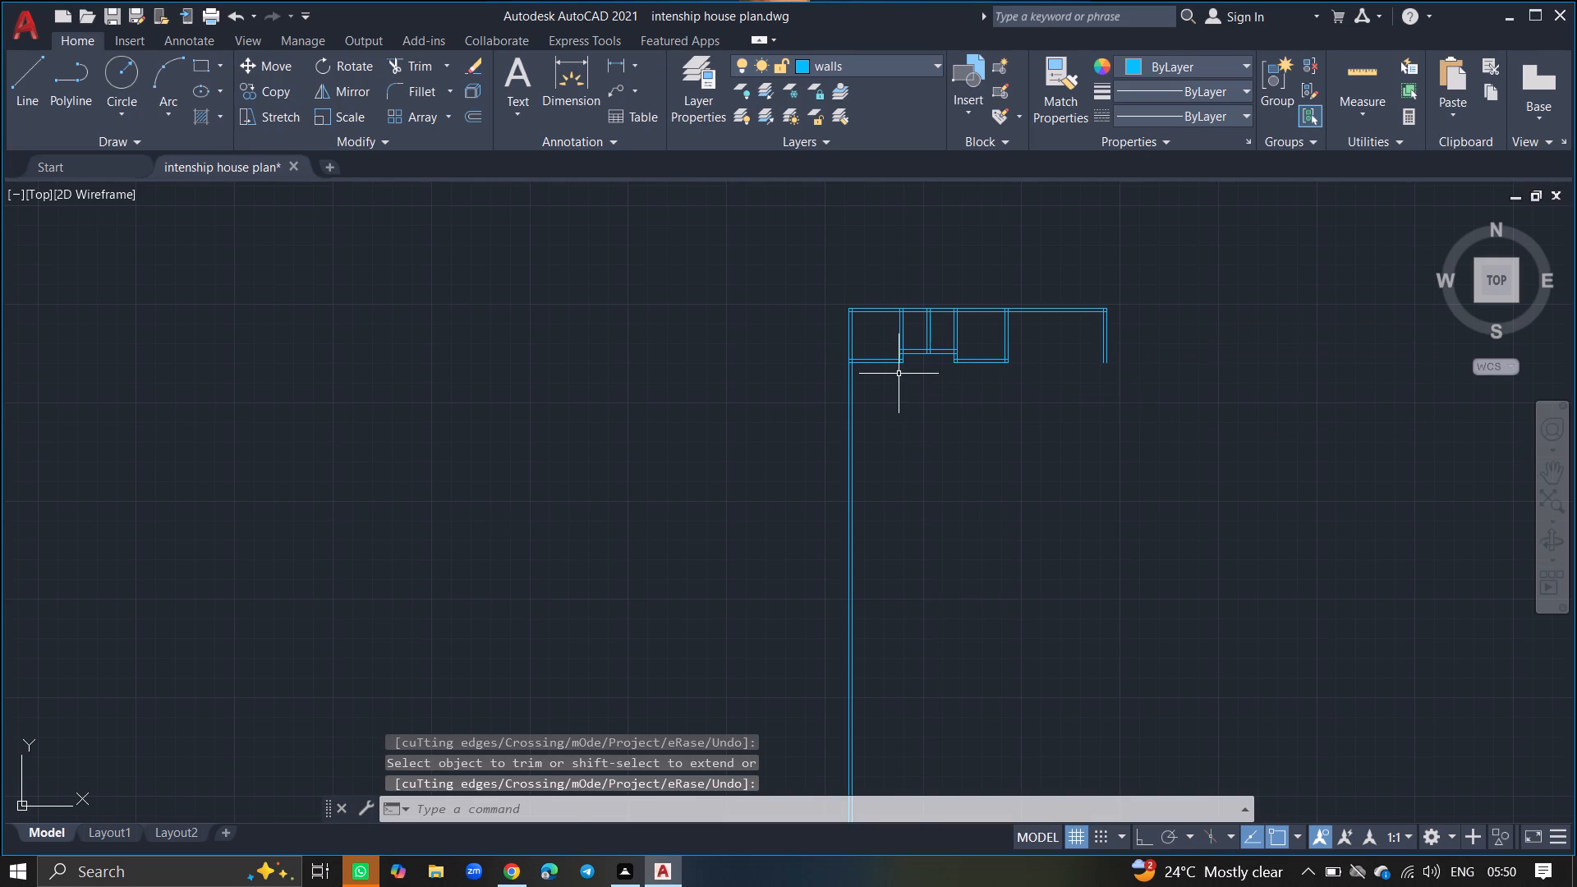
# Offset the inner line of the long left exterior wall 5'6" to the right.
pyautogui.keyDown('ctrl'); pyautogui.scroll(6, 899, 375); pyautogui.keyUp('ctrl')
pyautogui.press('o')
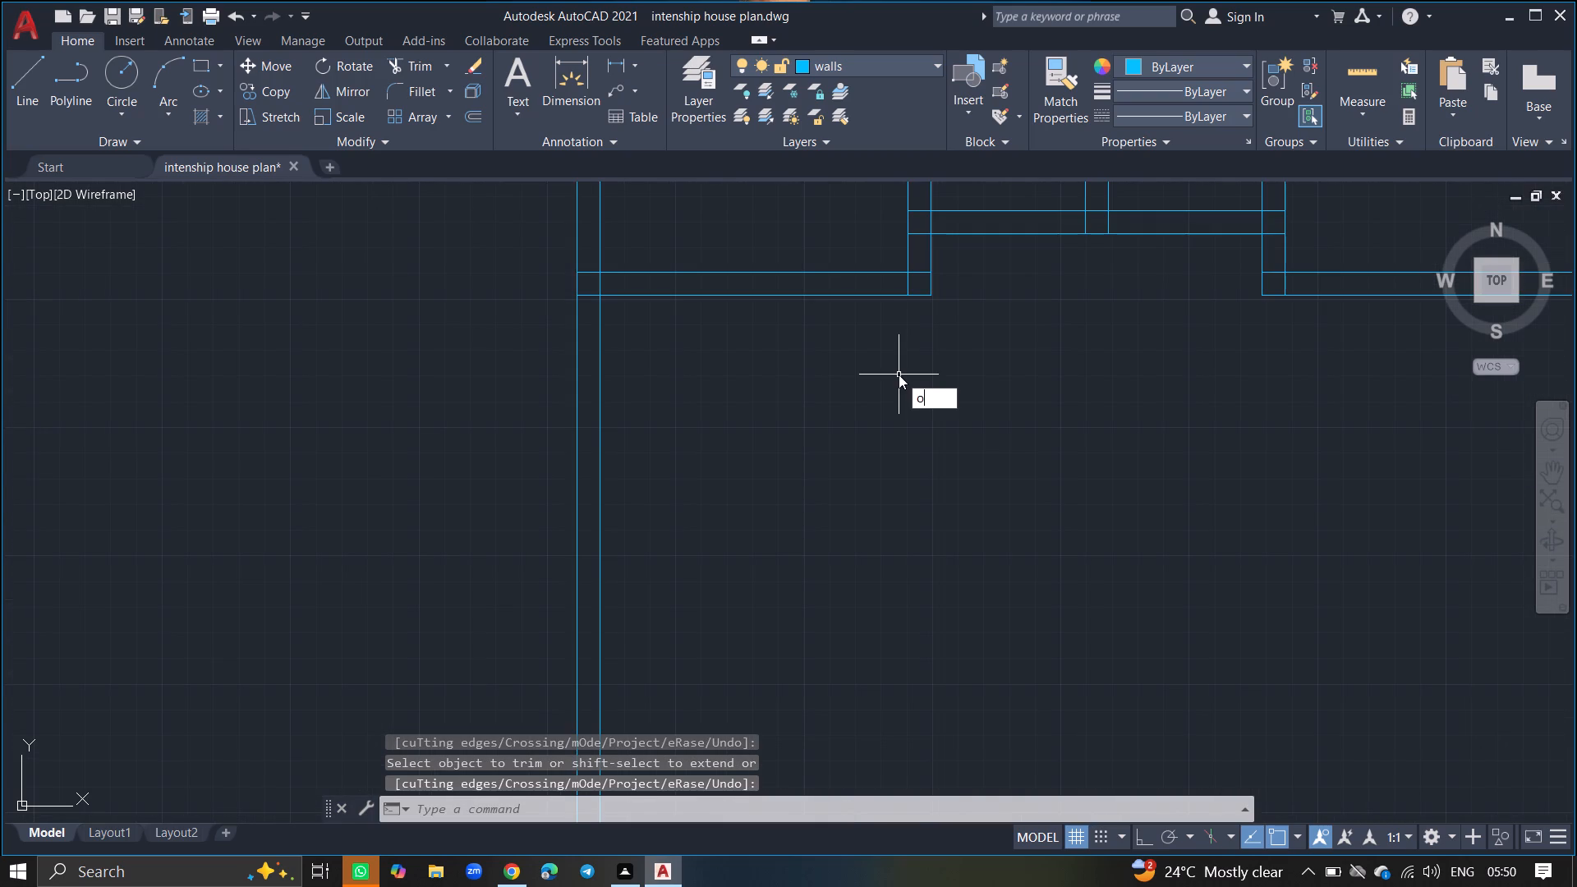
pyautogui.write('ffset')
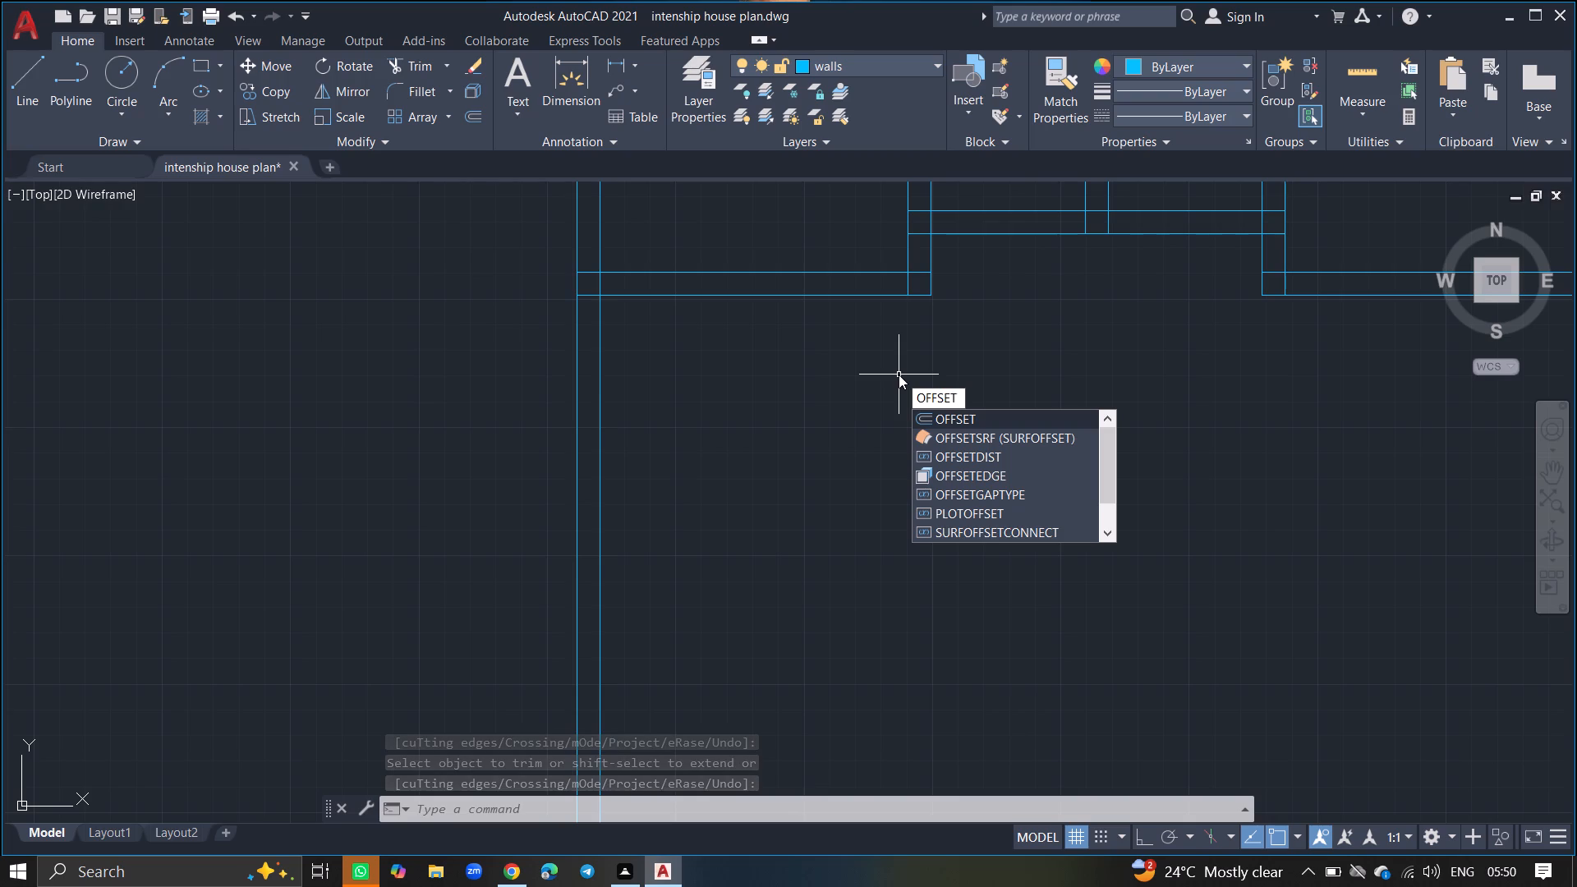
pyautogui.press('Return')
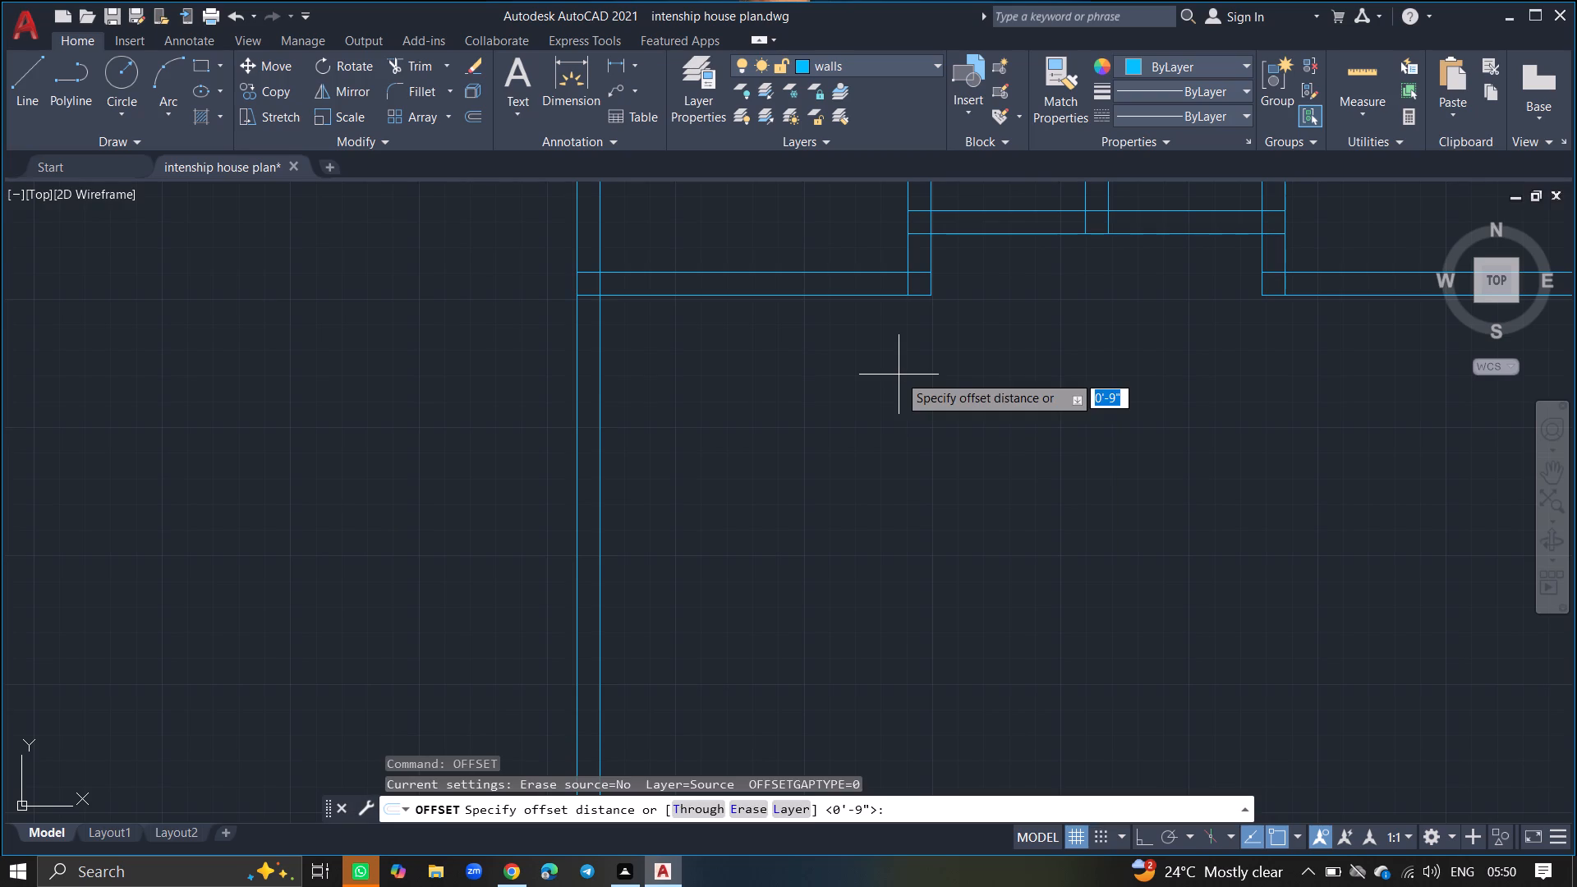
pyautogui.write('5\'6"')
pyautogui.press('Return')
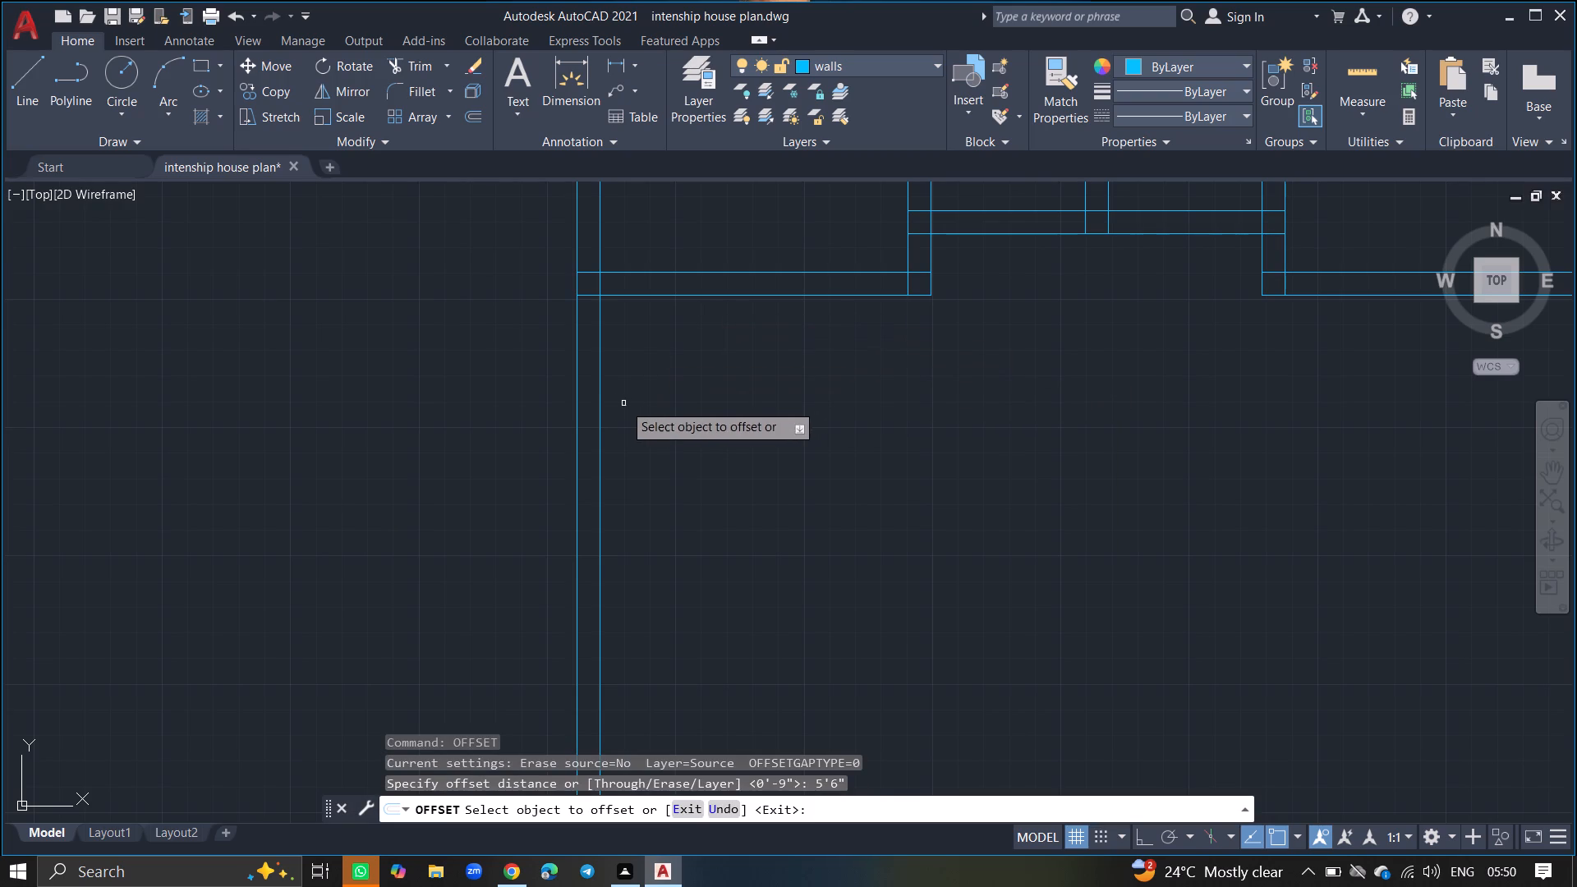
pyautogui.moveTo(598, 410); pyautogui.dragTo(673, 418)
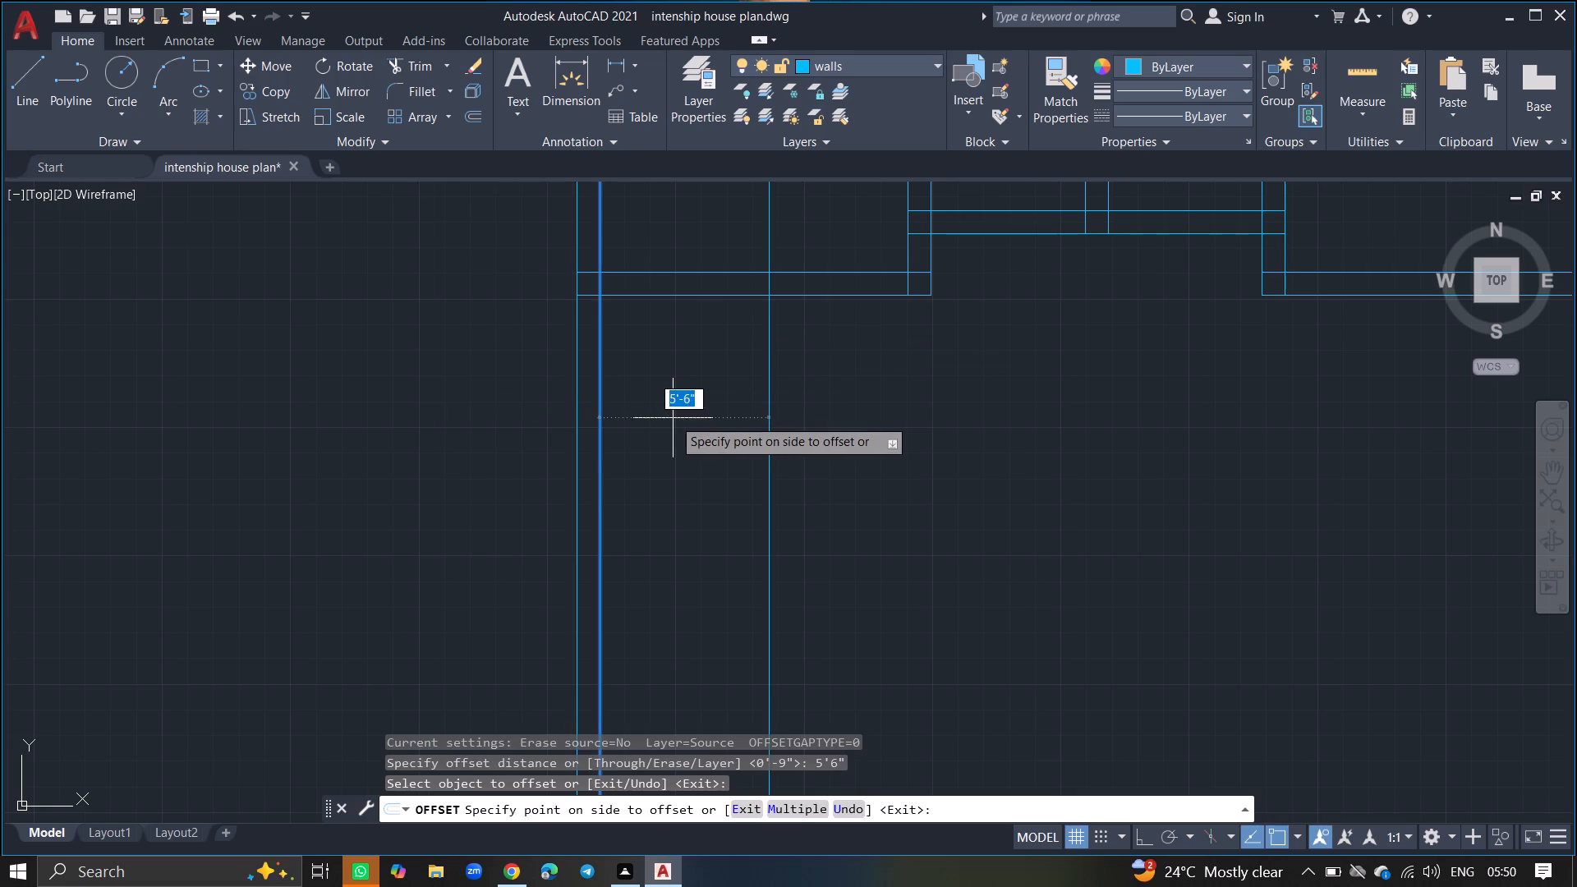
pyautogui.click(673, 418)
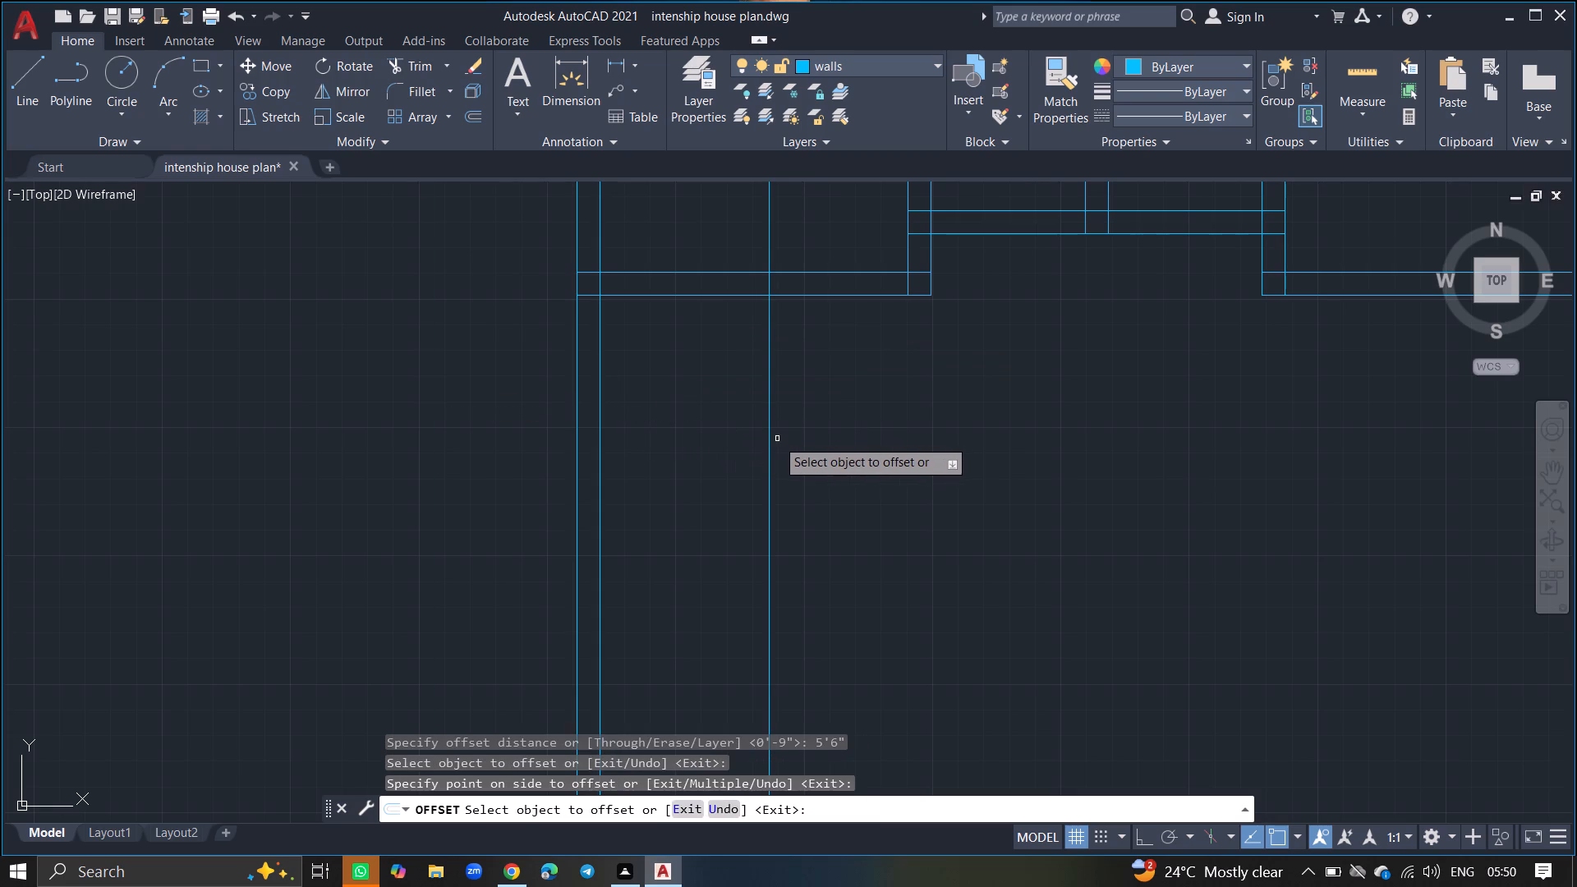
pyautogui.press('Return')
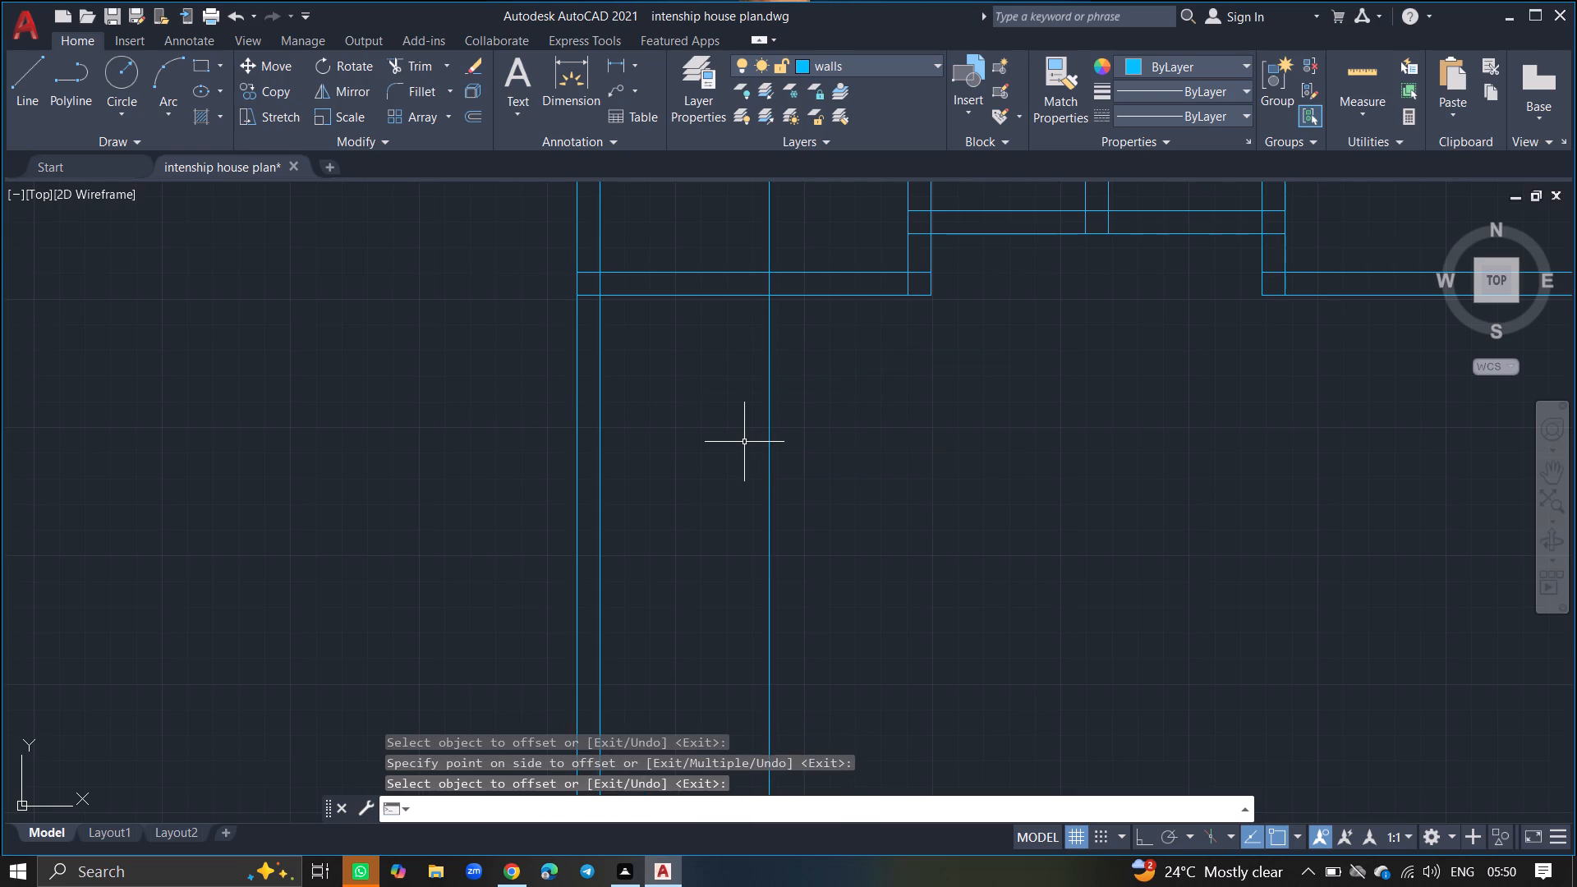
# Offset the new vertical line 9" to the right to give the wall below the first room its thickness.
pyautogui.write('offset')
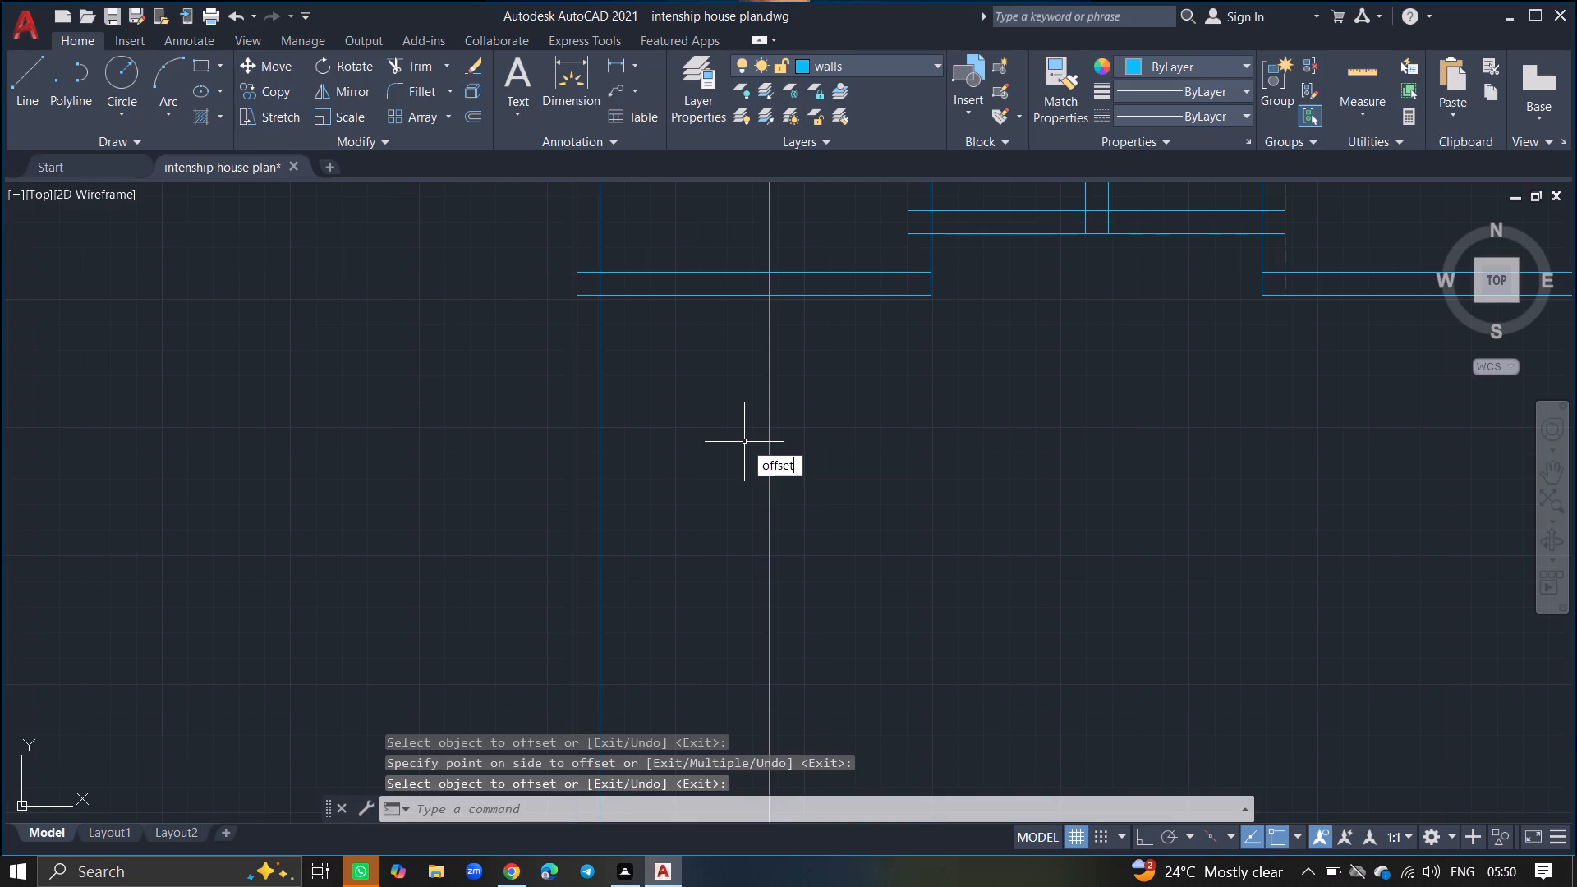
pyautogui.press('Return')
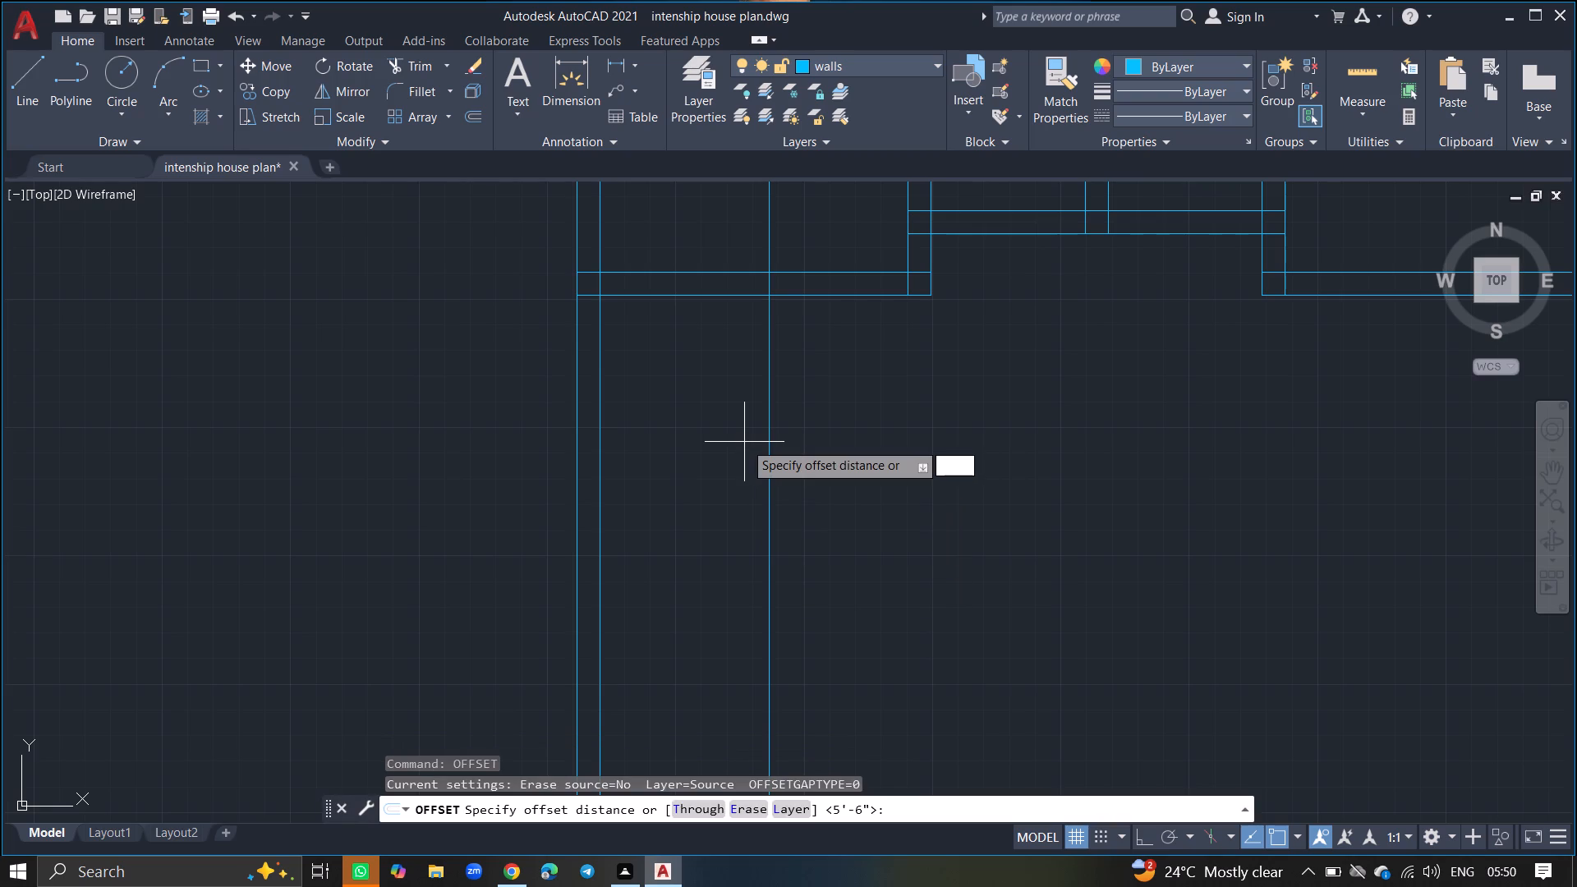
pyautogui.press('9')
pyautogui.hotkey('shift', '"')
pyautogui.press('Return')
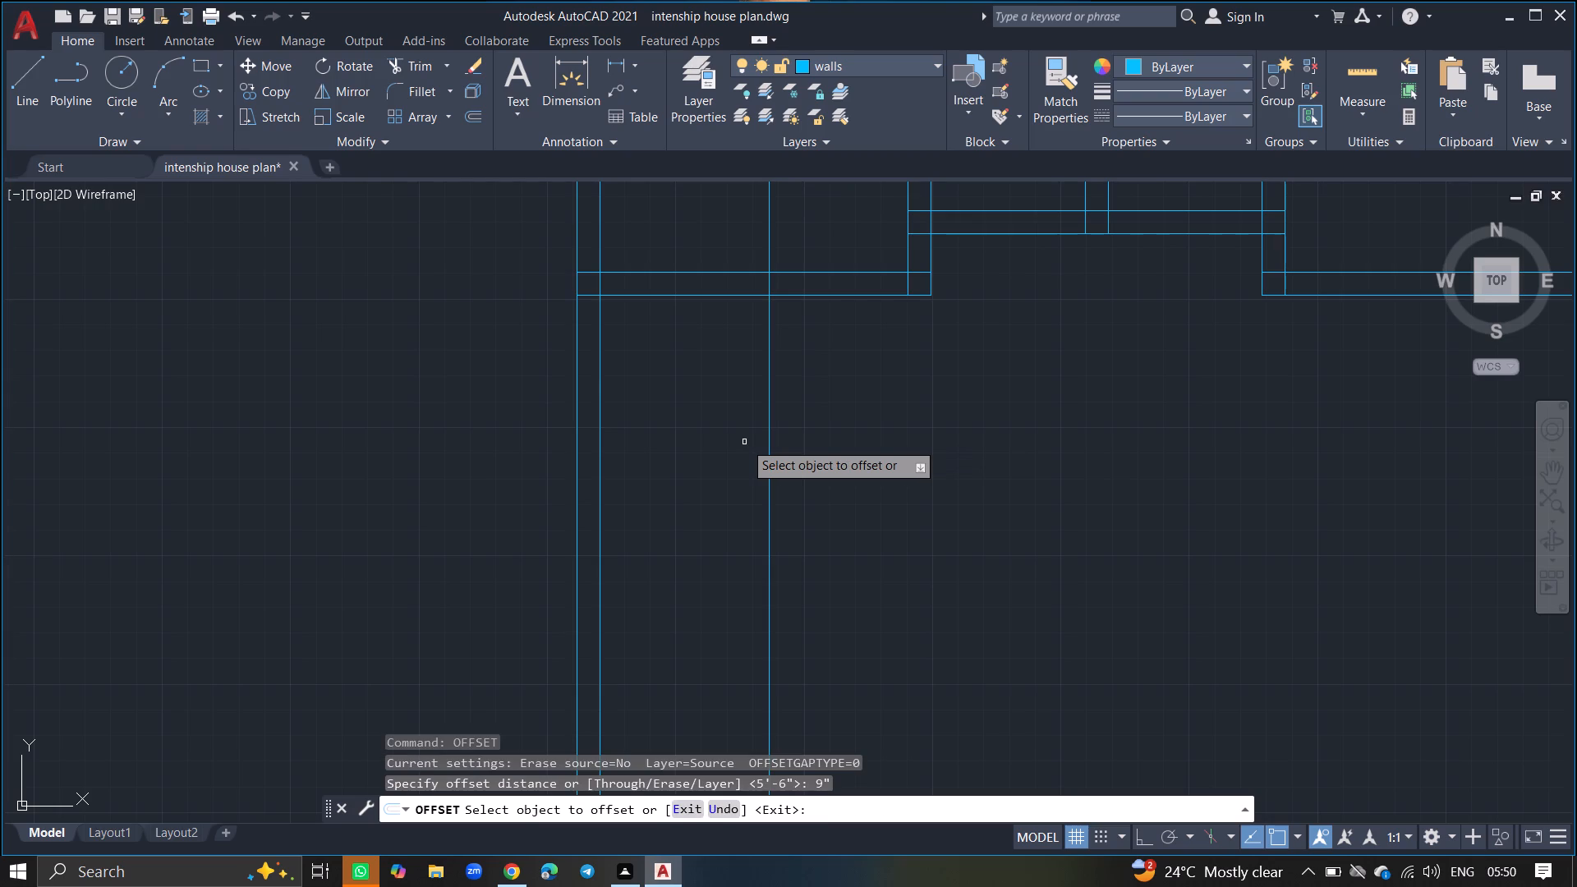
pyautogui.click(769, 448)
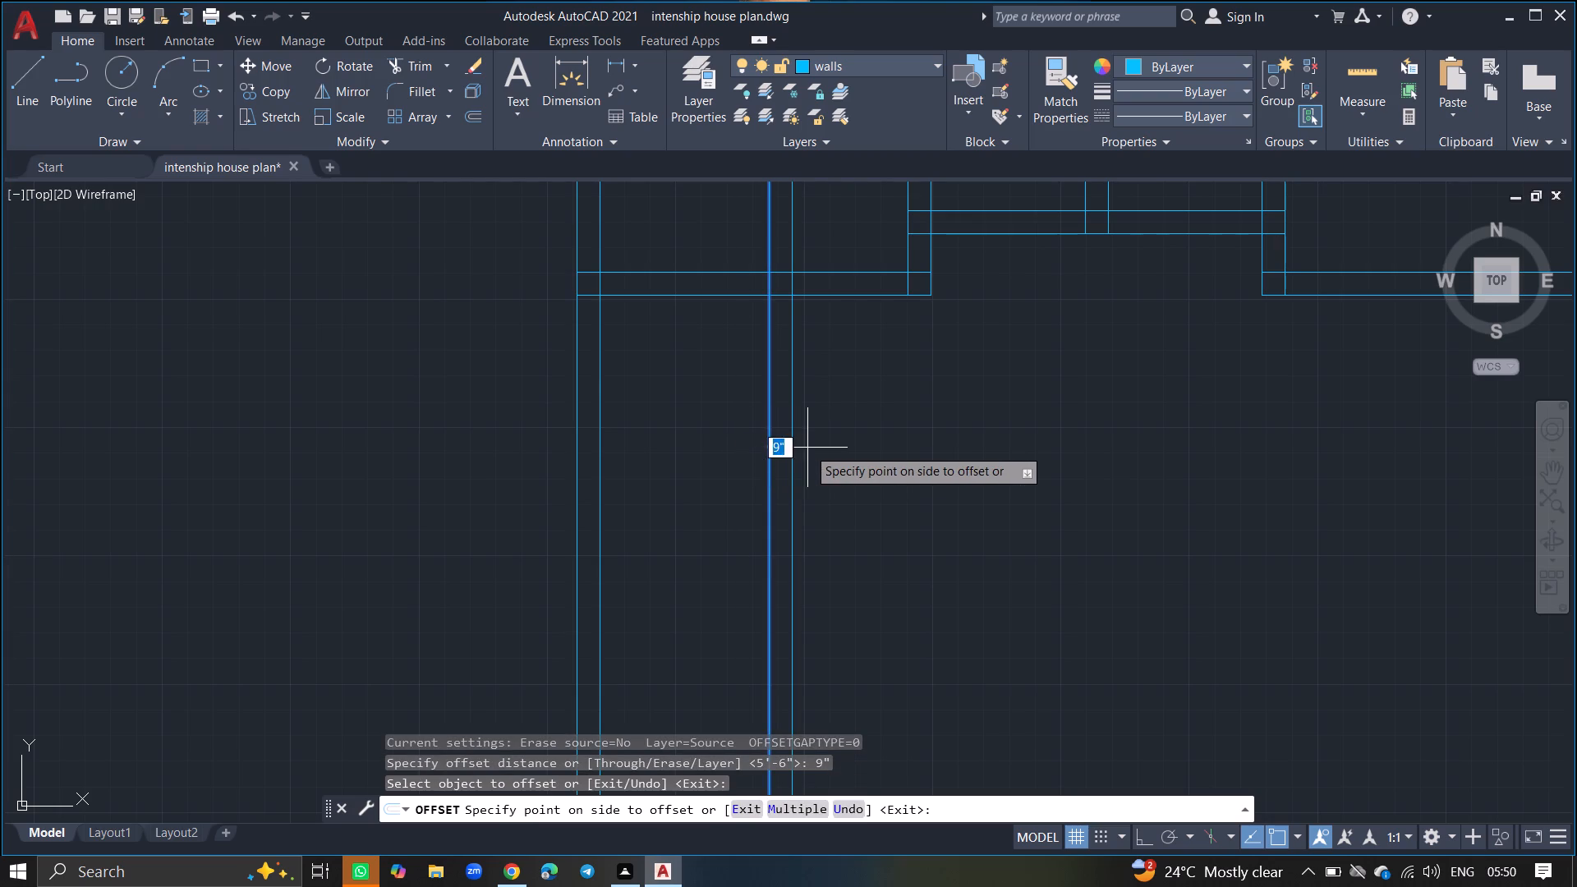
pyautogui.click(807, 448)
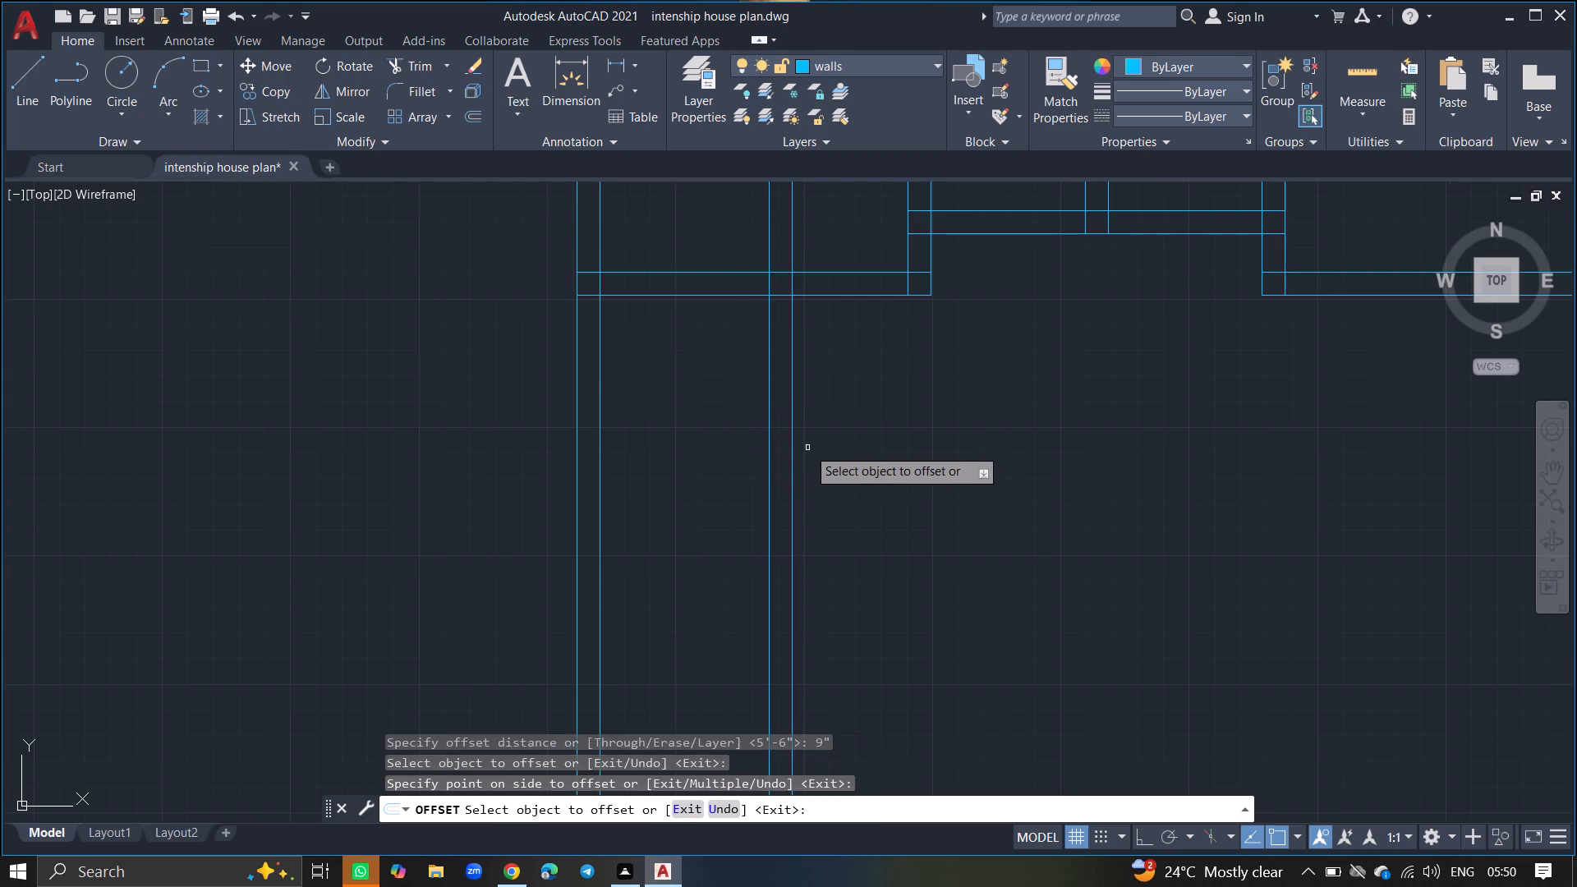
pyautogui.press('Return')
# Trim the two new vertical wall lines out of the first room's interior and its top wall.
pyautogui.write('tr')
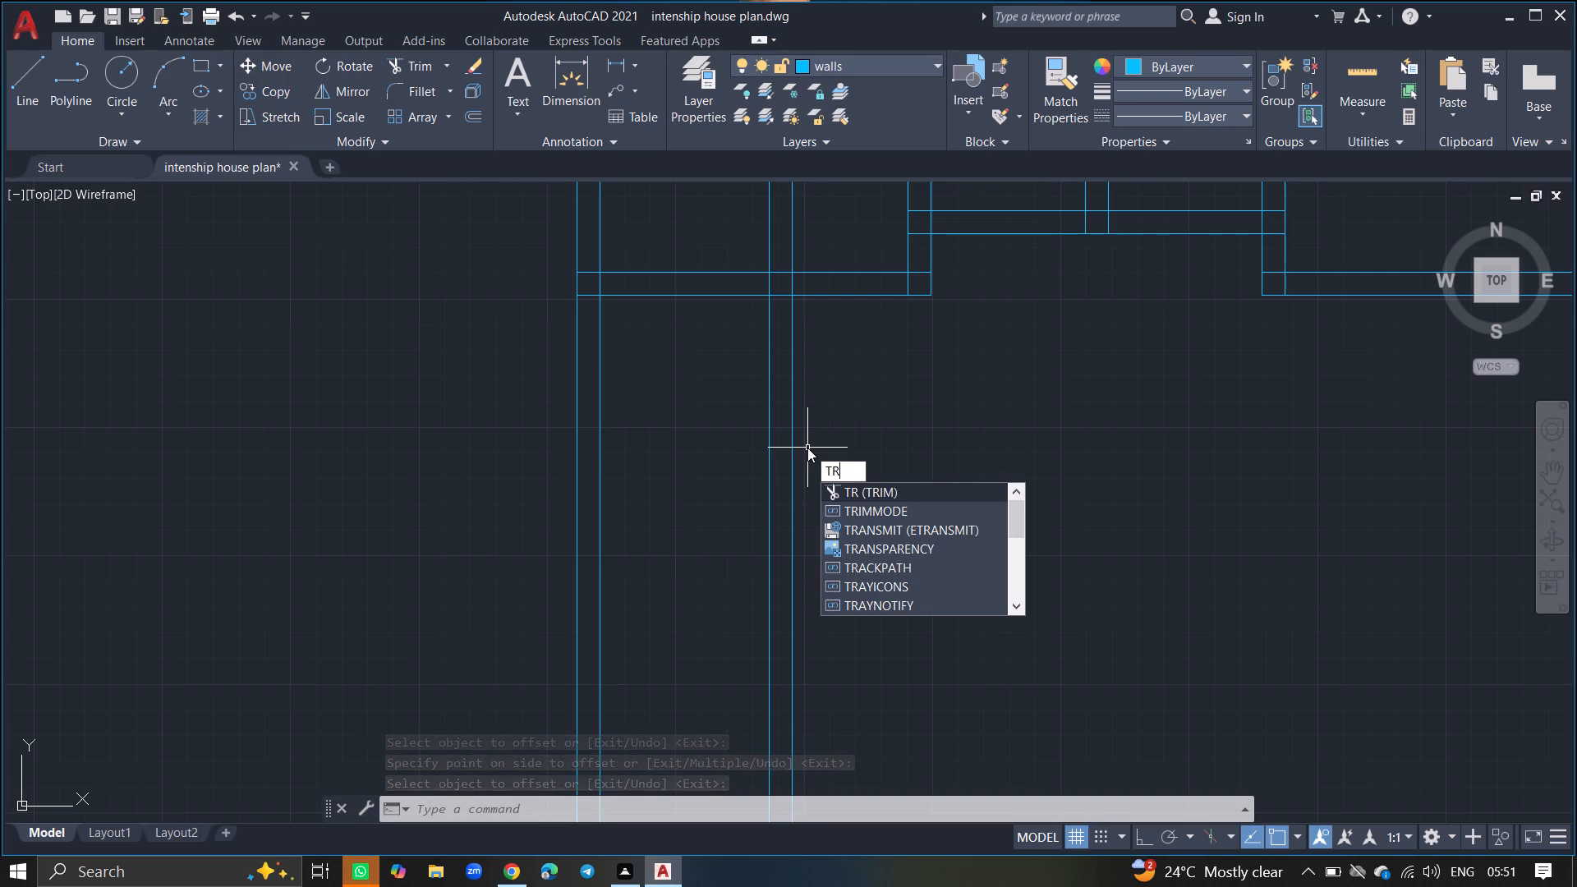
pyautogui.press('Return')
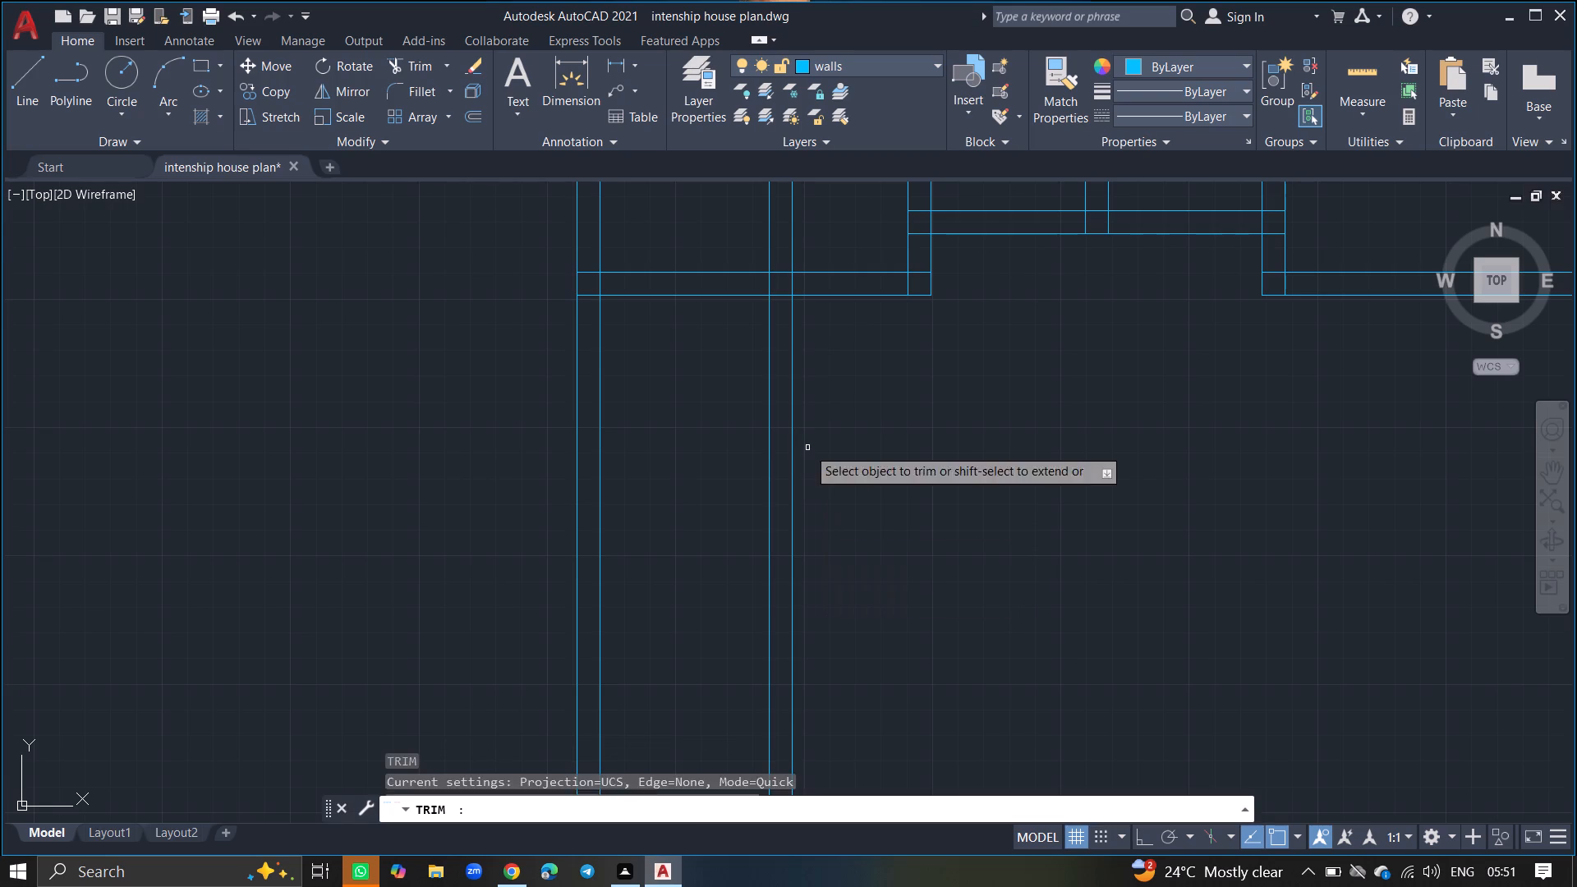
pyautogui.keyDown('ctrl'); pyautogui.scroll(-5, 813, 439); pyautogui.keyUp('ctrl')
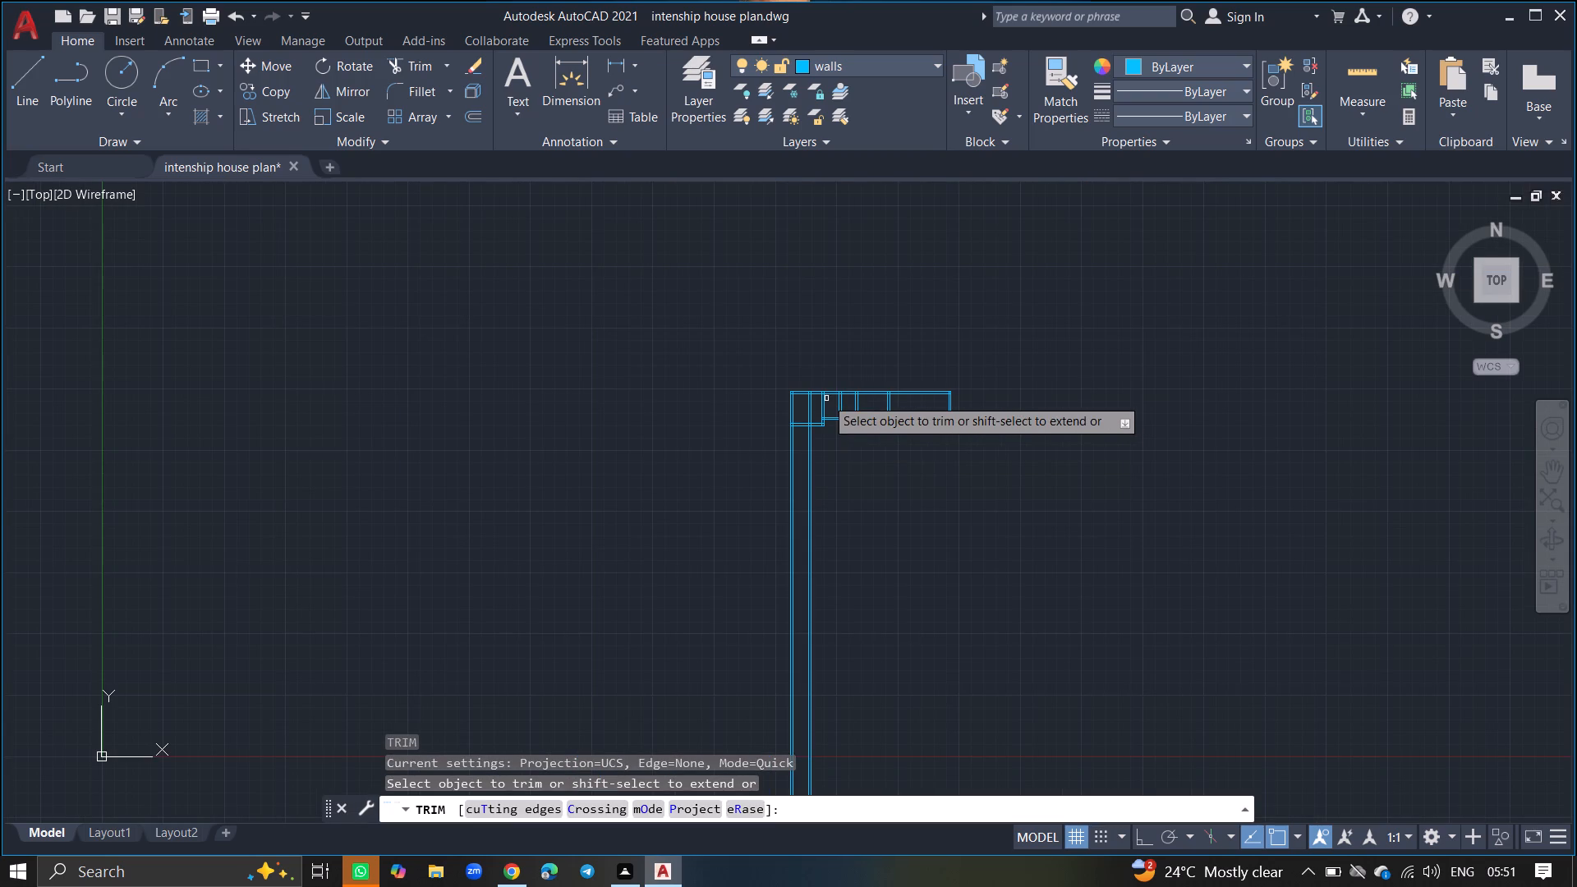
pyautogui.keyDown('ctrl'); pyautogui.scroll(7, 815, 400); pyautogui.keyUp('ctrl')
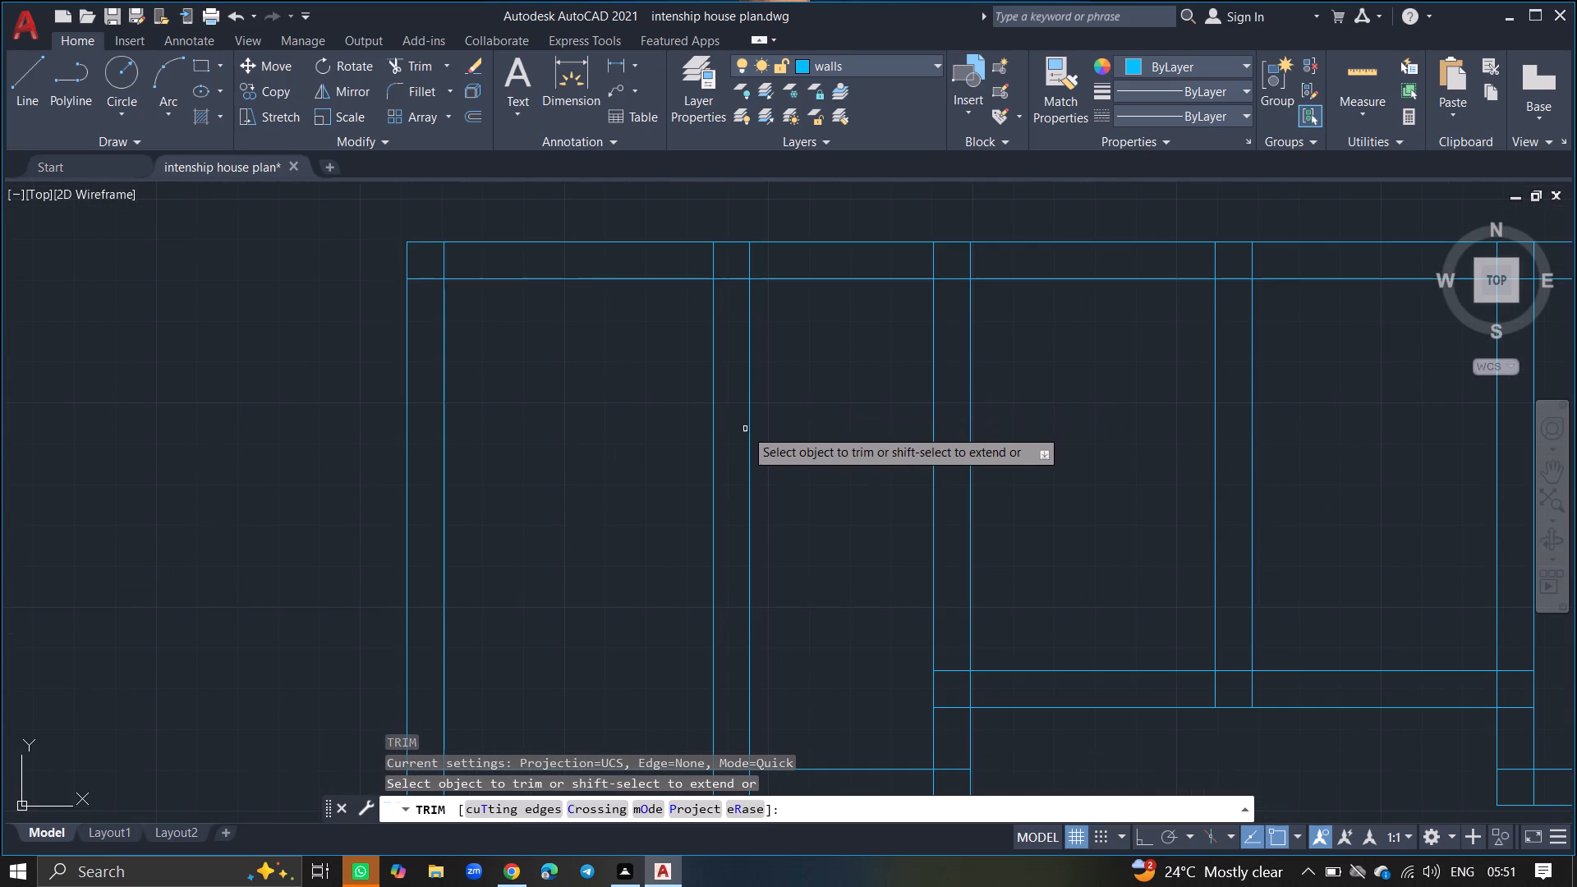
pyautogui.click(744, 430)
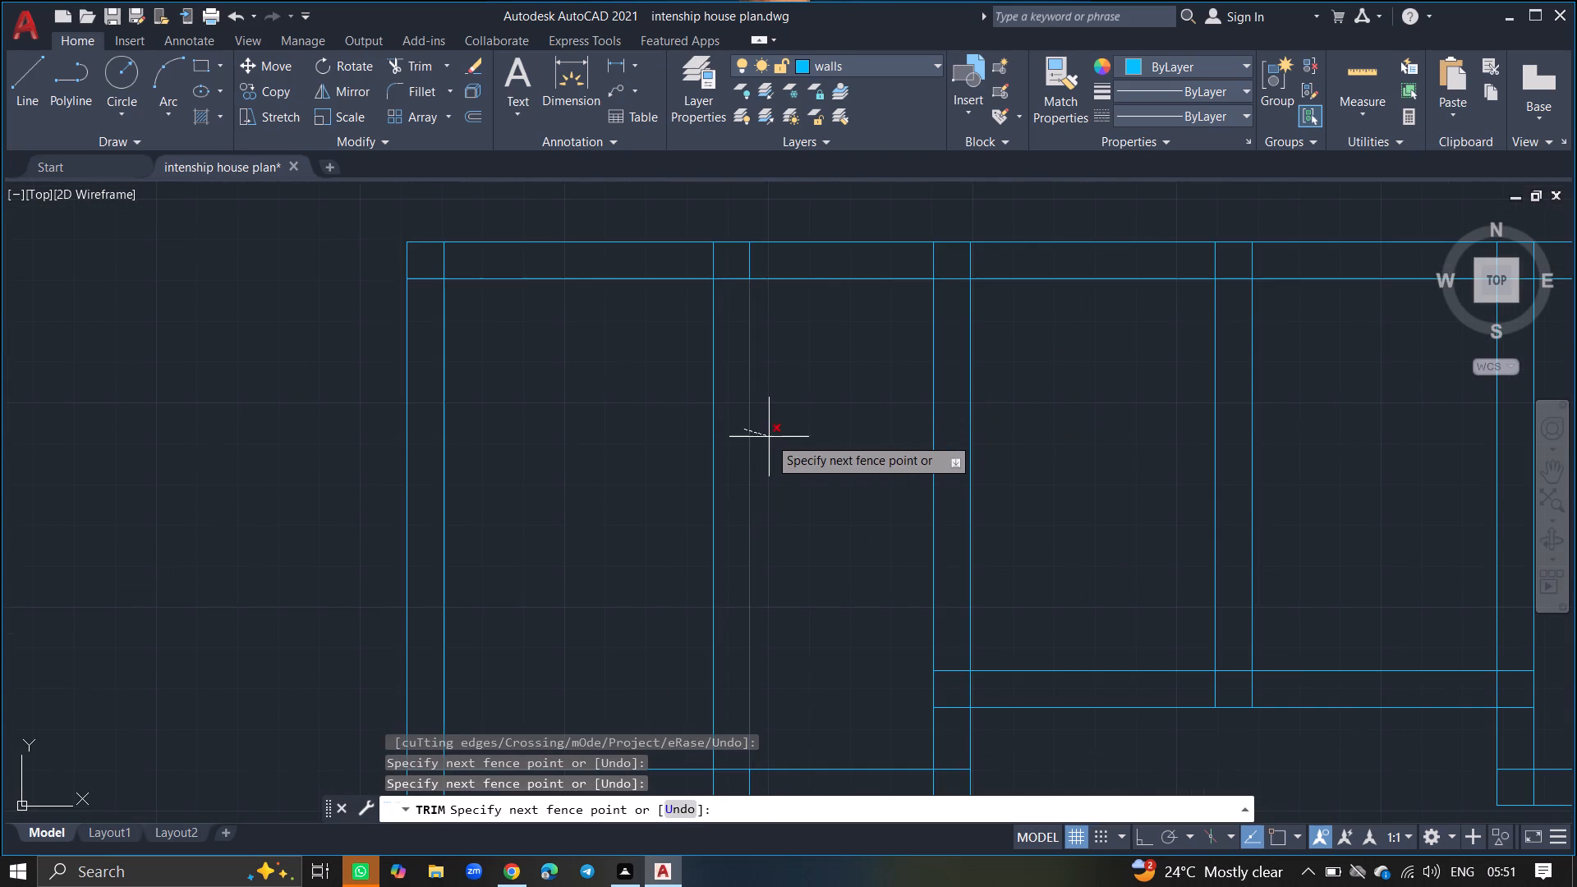
pyautogui.click(769, 437)
pyautogui.click(750, 437)
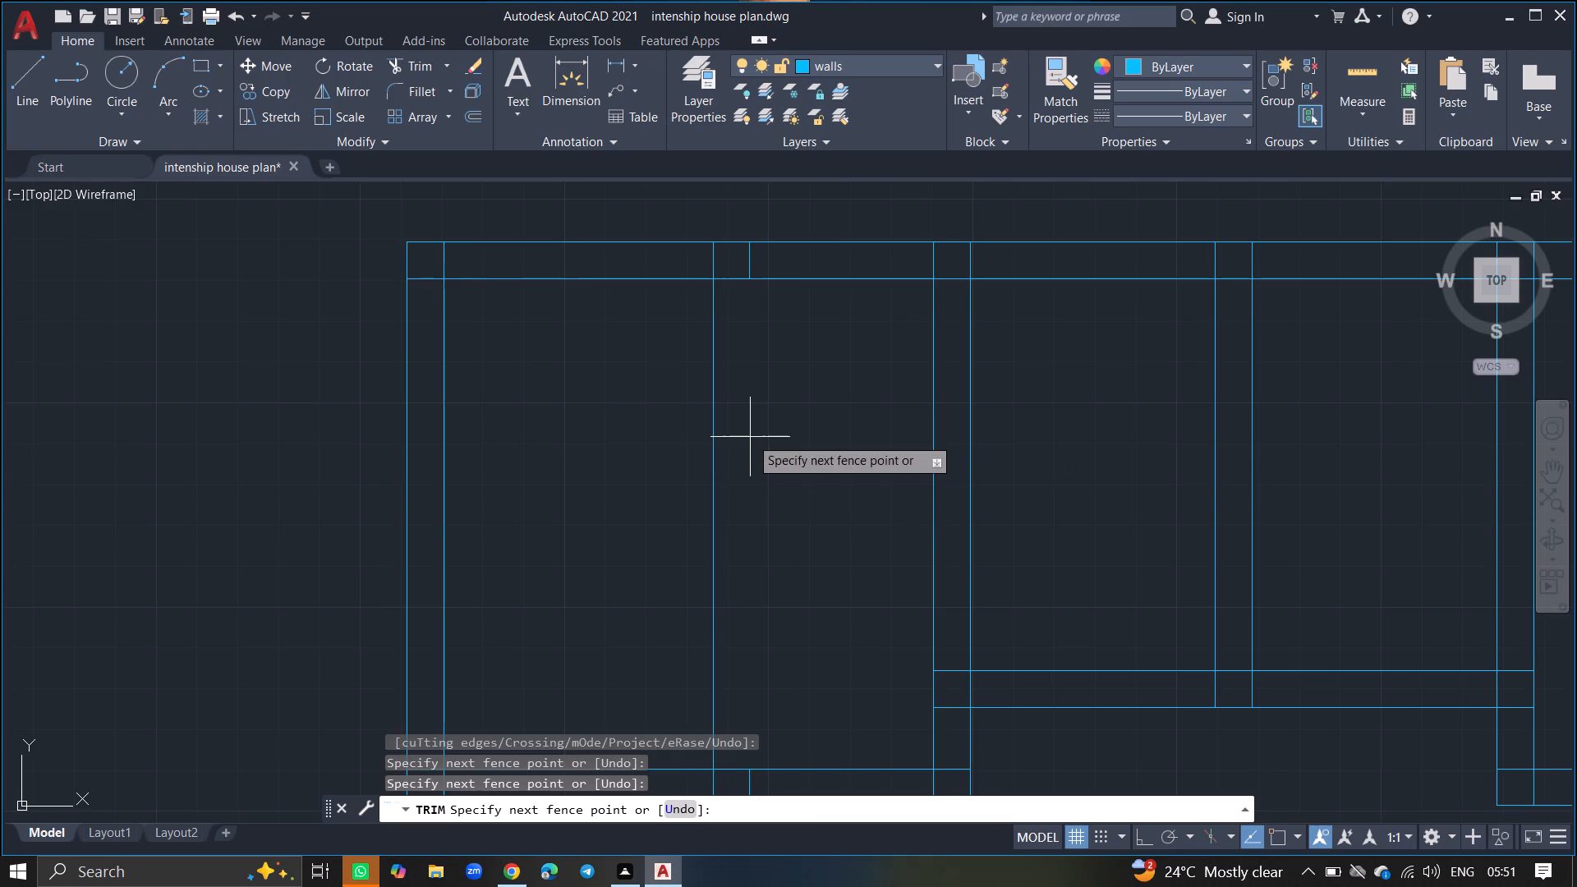
pyautogui.click(662, 435)
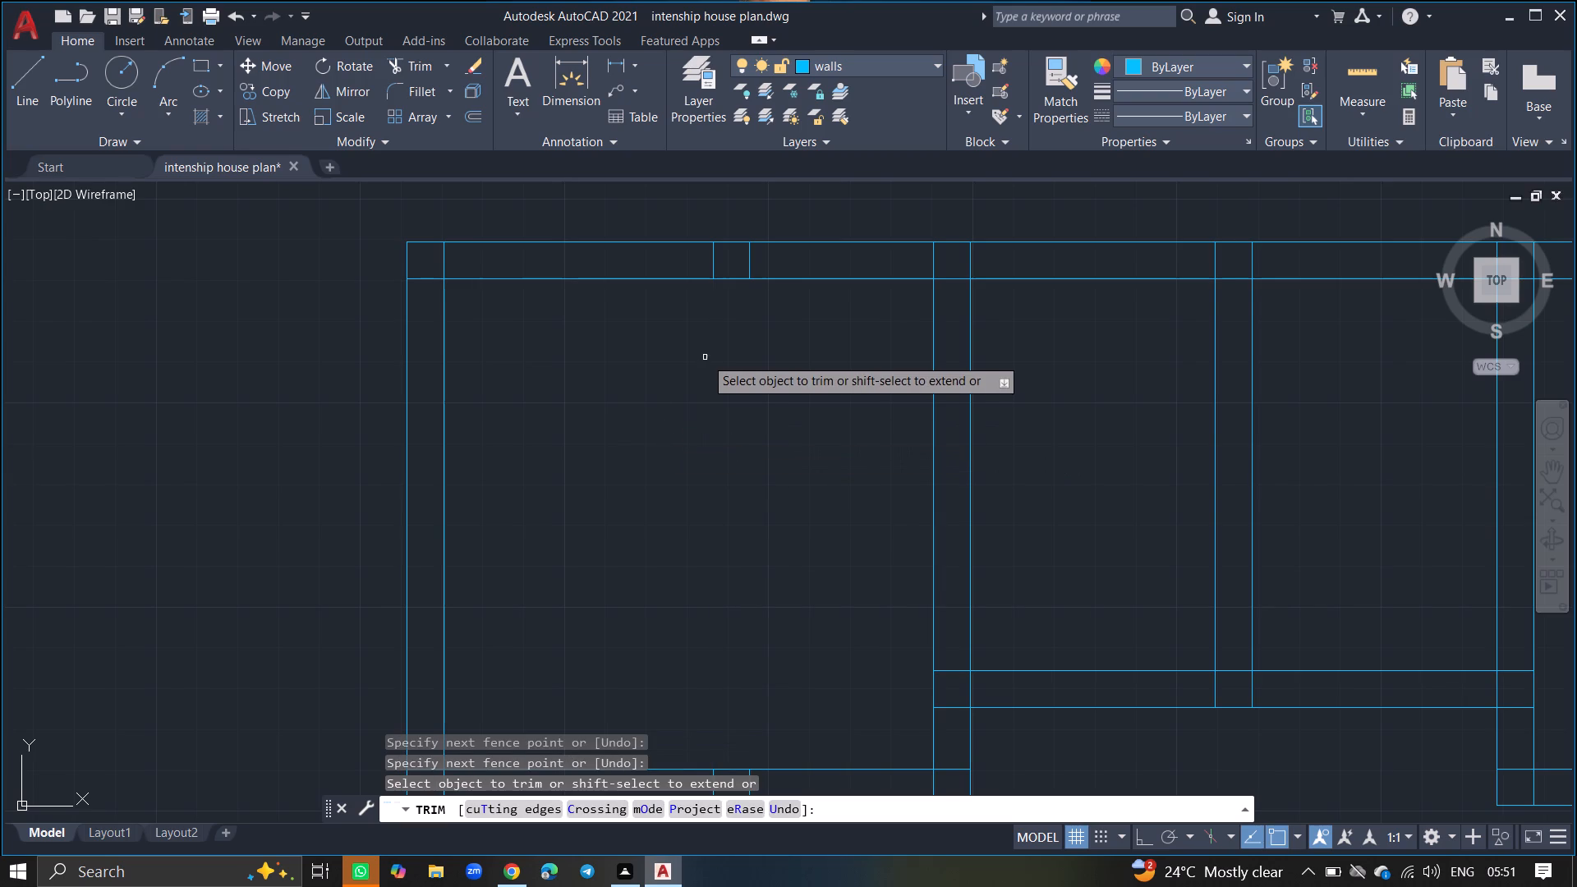
pyautogui.keyDown('ctrl'); pyautogui.scroll(5, 718, 329); pyautogui.keyUp('ctrl')
pyautogui.keyDown('ctrl'); pyautogui.scroll(-4, 718, 329); pyautogui.keyUp('ctrl')
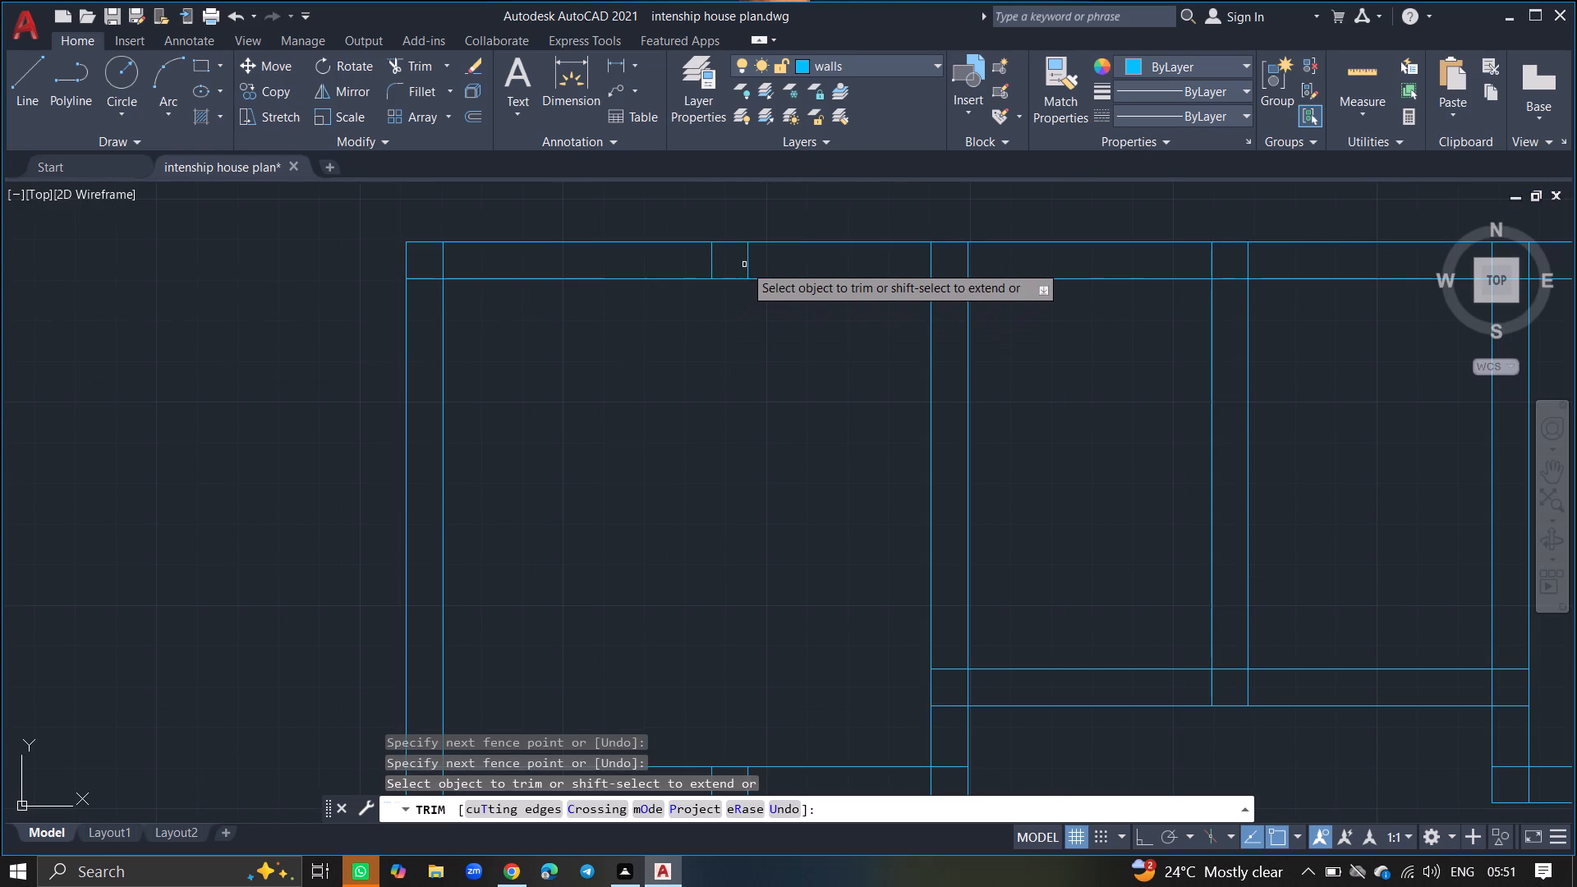
pyautogui.click(747, 263)
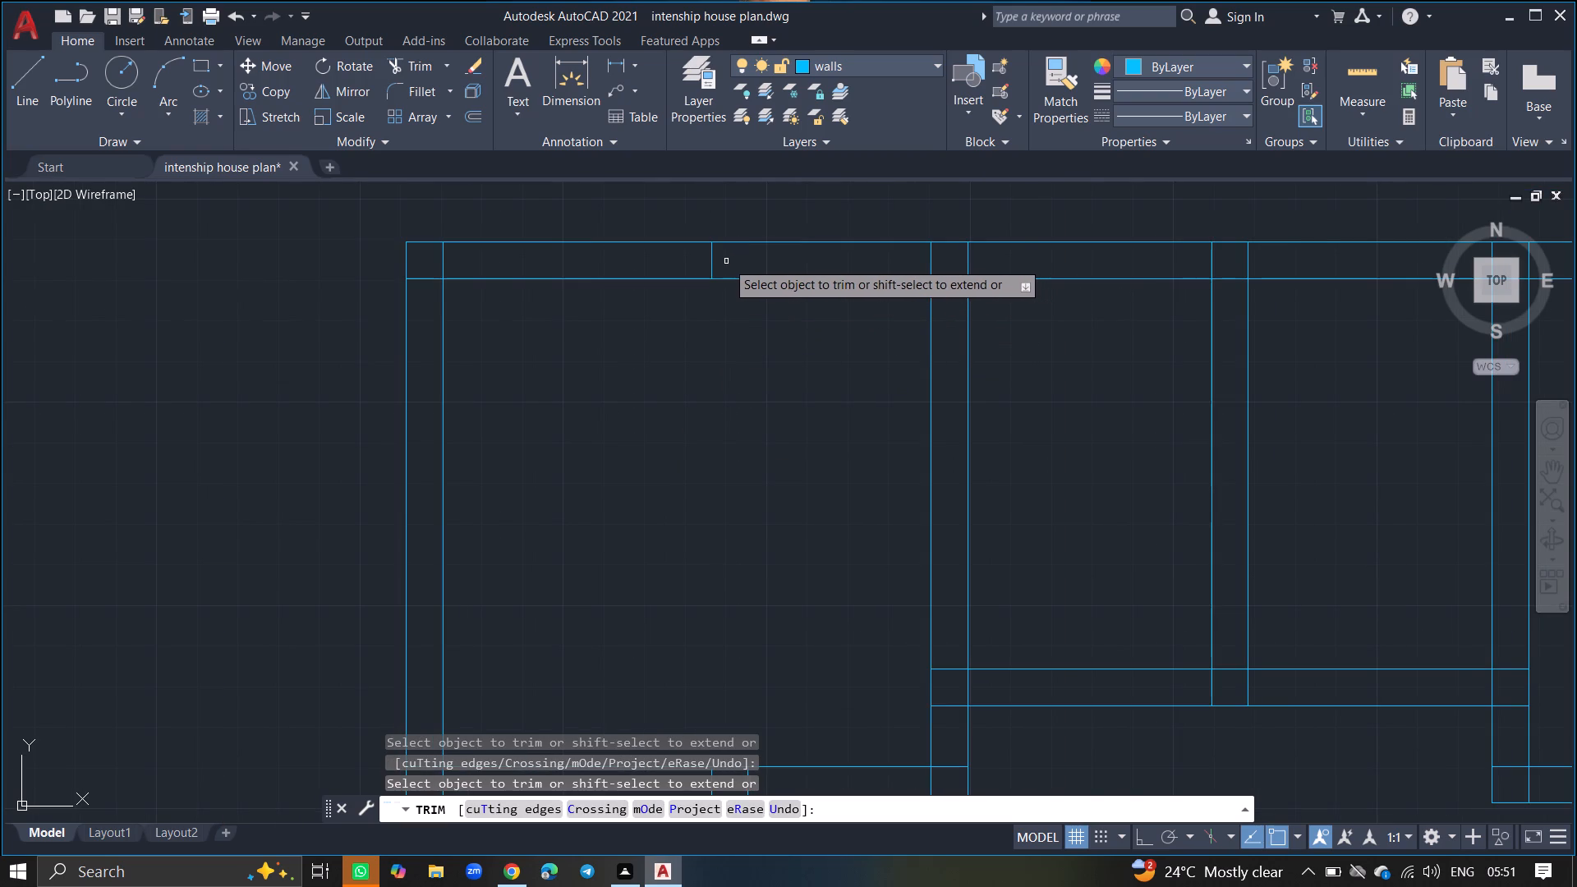
pyautogui.click(710, 263)
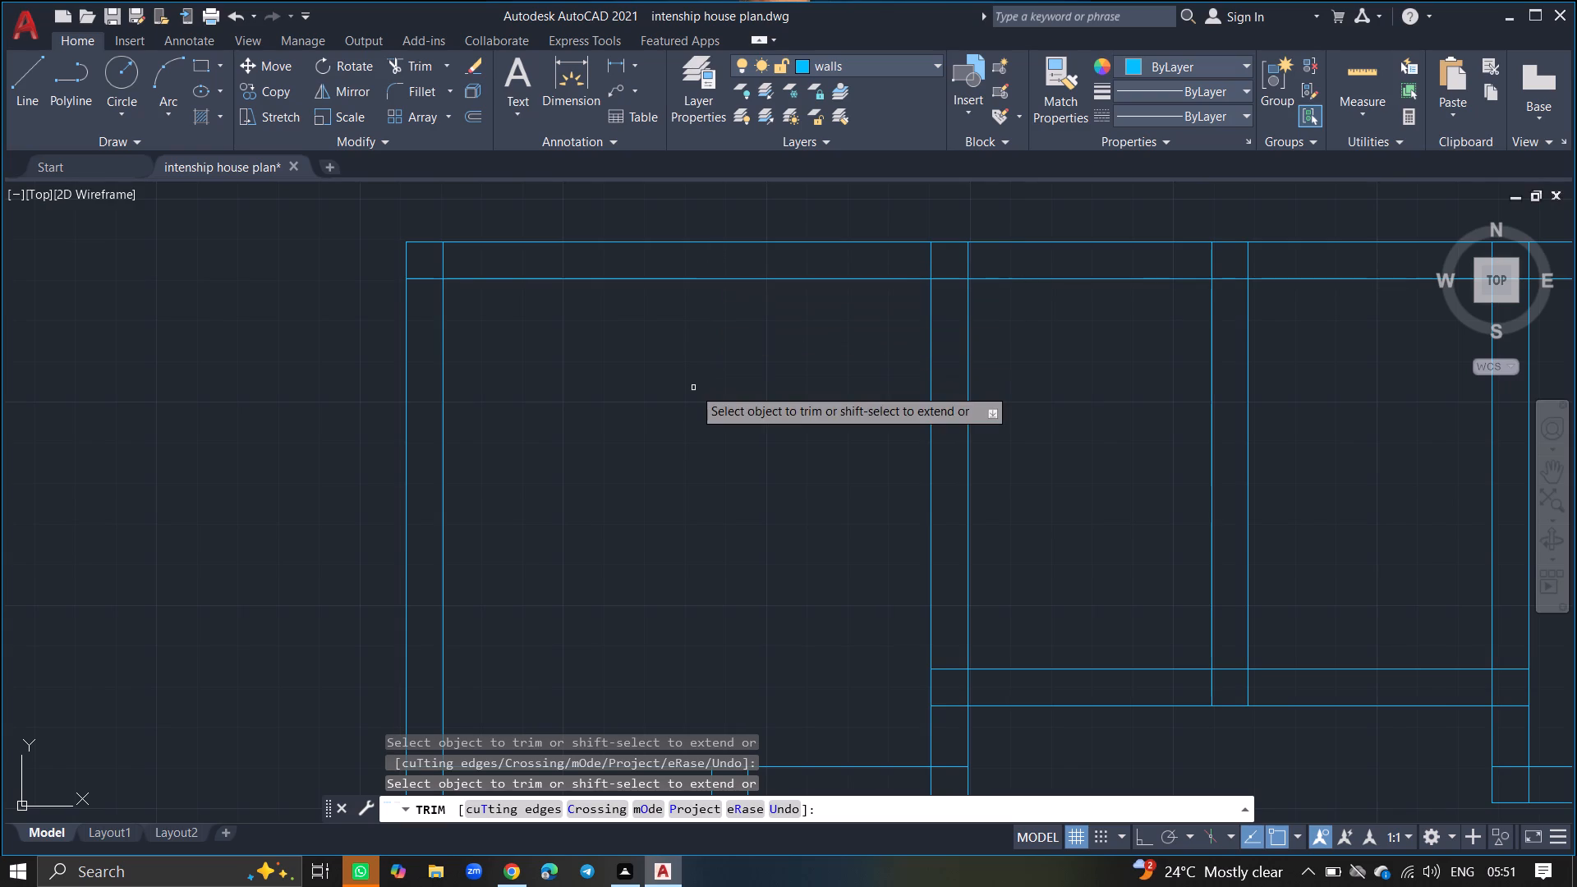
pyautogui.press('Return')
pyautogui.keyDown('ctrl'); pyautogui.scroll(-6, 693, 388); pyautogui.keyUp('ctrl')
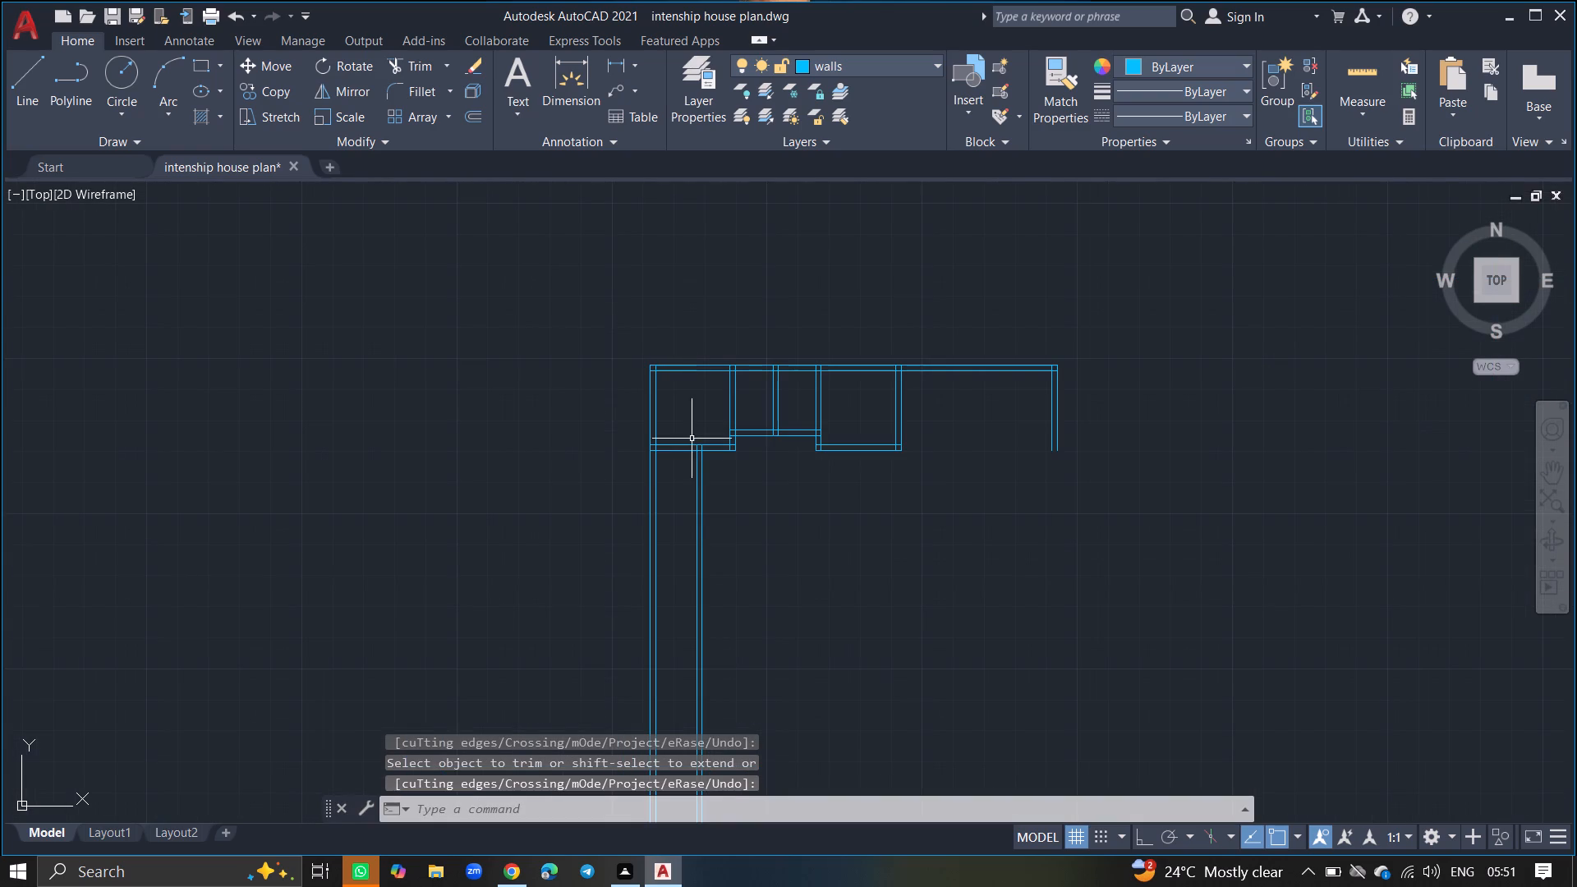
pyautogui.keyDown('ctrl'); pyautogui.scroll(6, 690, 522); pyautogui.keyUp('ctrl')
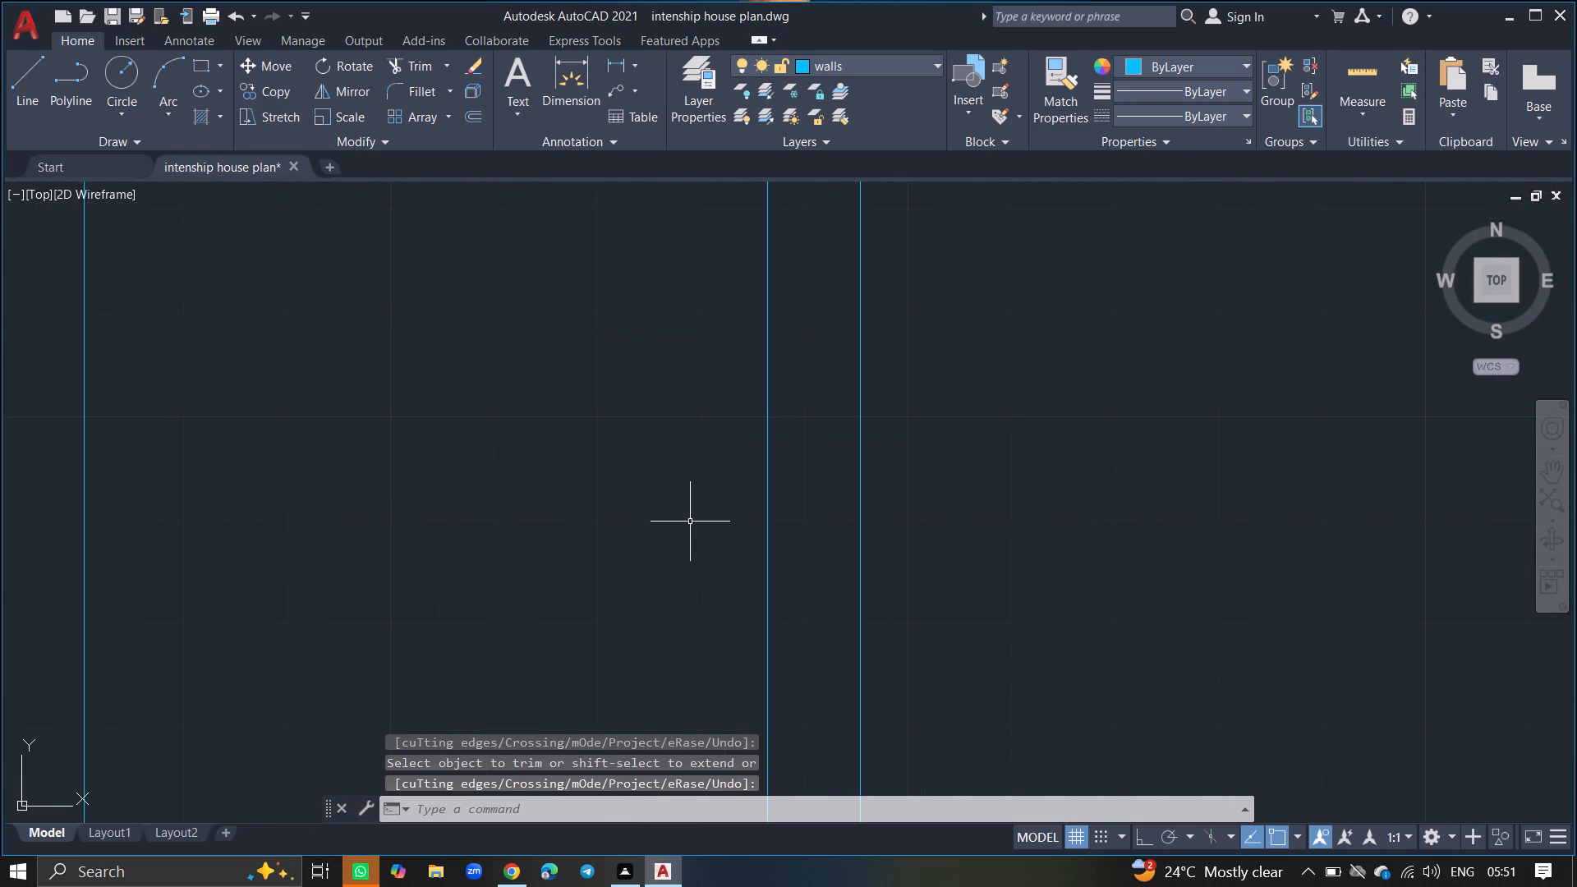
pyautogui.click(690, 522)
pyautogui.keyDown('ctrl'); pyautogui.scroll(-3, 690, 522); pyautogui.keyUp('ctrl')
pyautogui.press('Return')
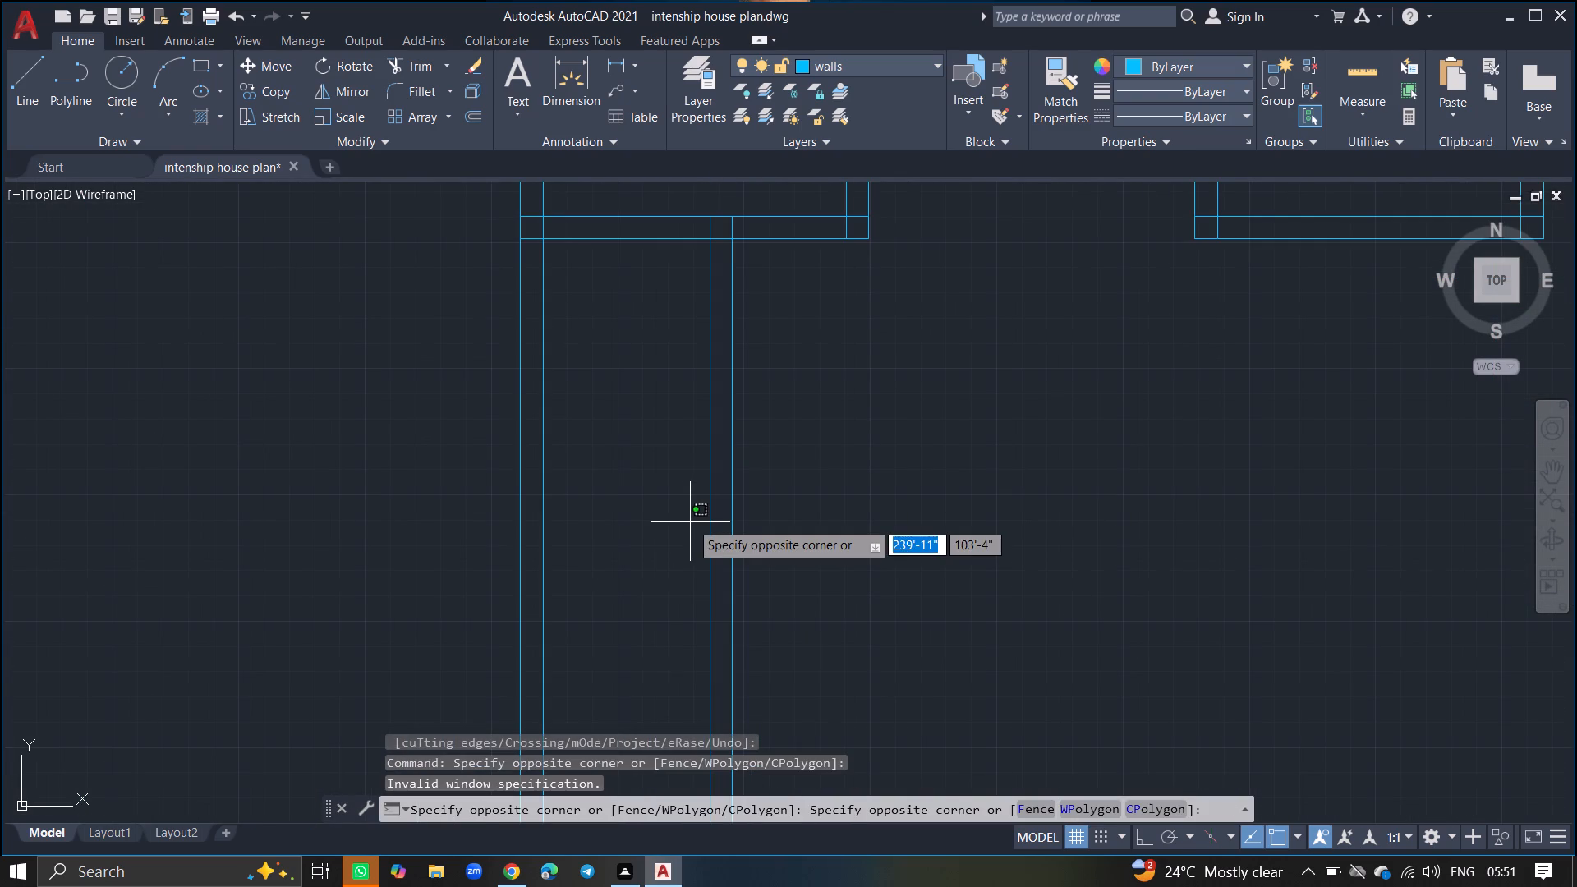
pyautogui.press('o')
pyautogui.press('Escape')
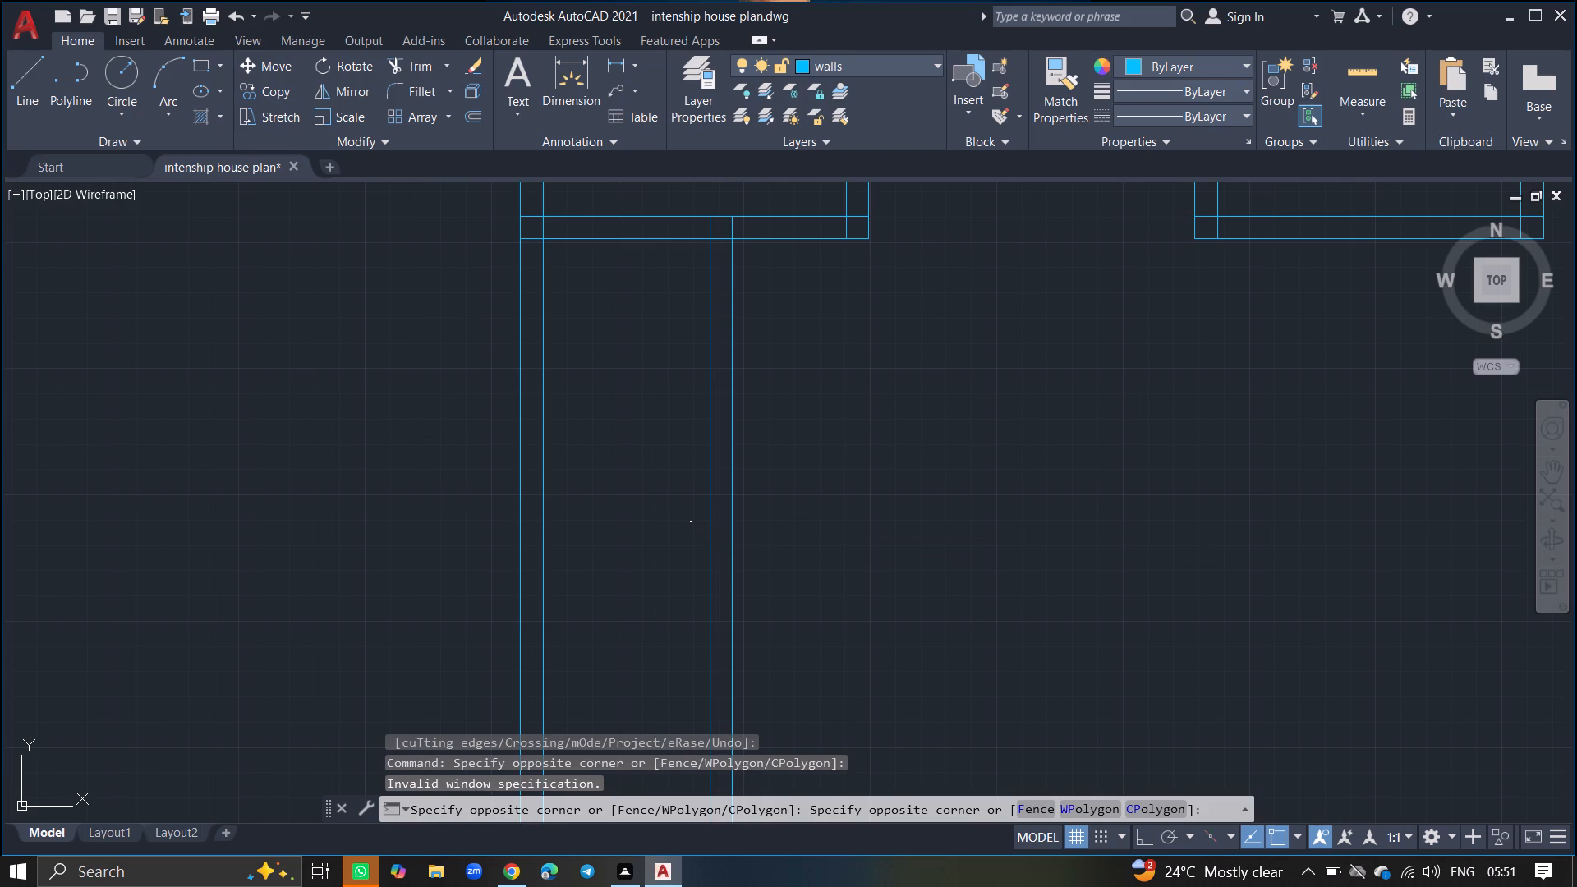
# Offset the outer line of the first room's bottom wall 11'6" downward.
pyautogui.write('offset')
pyautogui.press('Return')
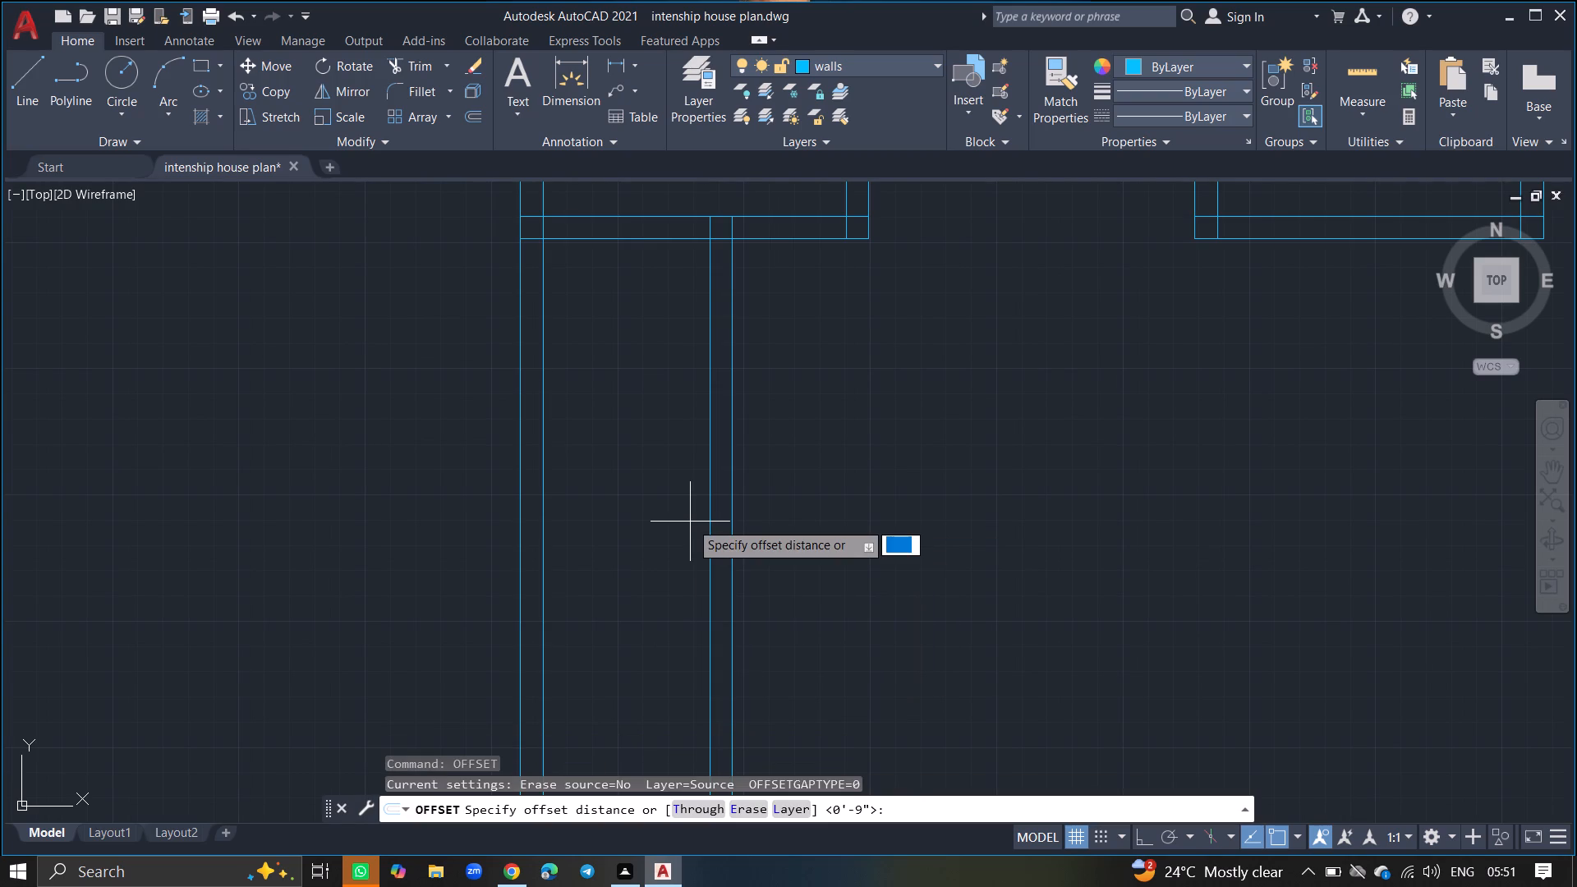
pyautogui.write('11')
pyautogui.write("'6")
pyautogui.hotkey('shift', '"')
pyautogui.press('Return')
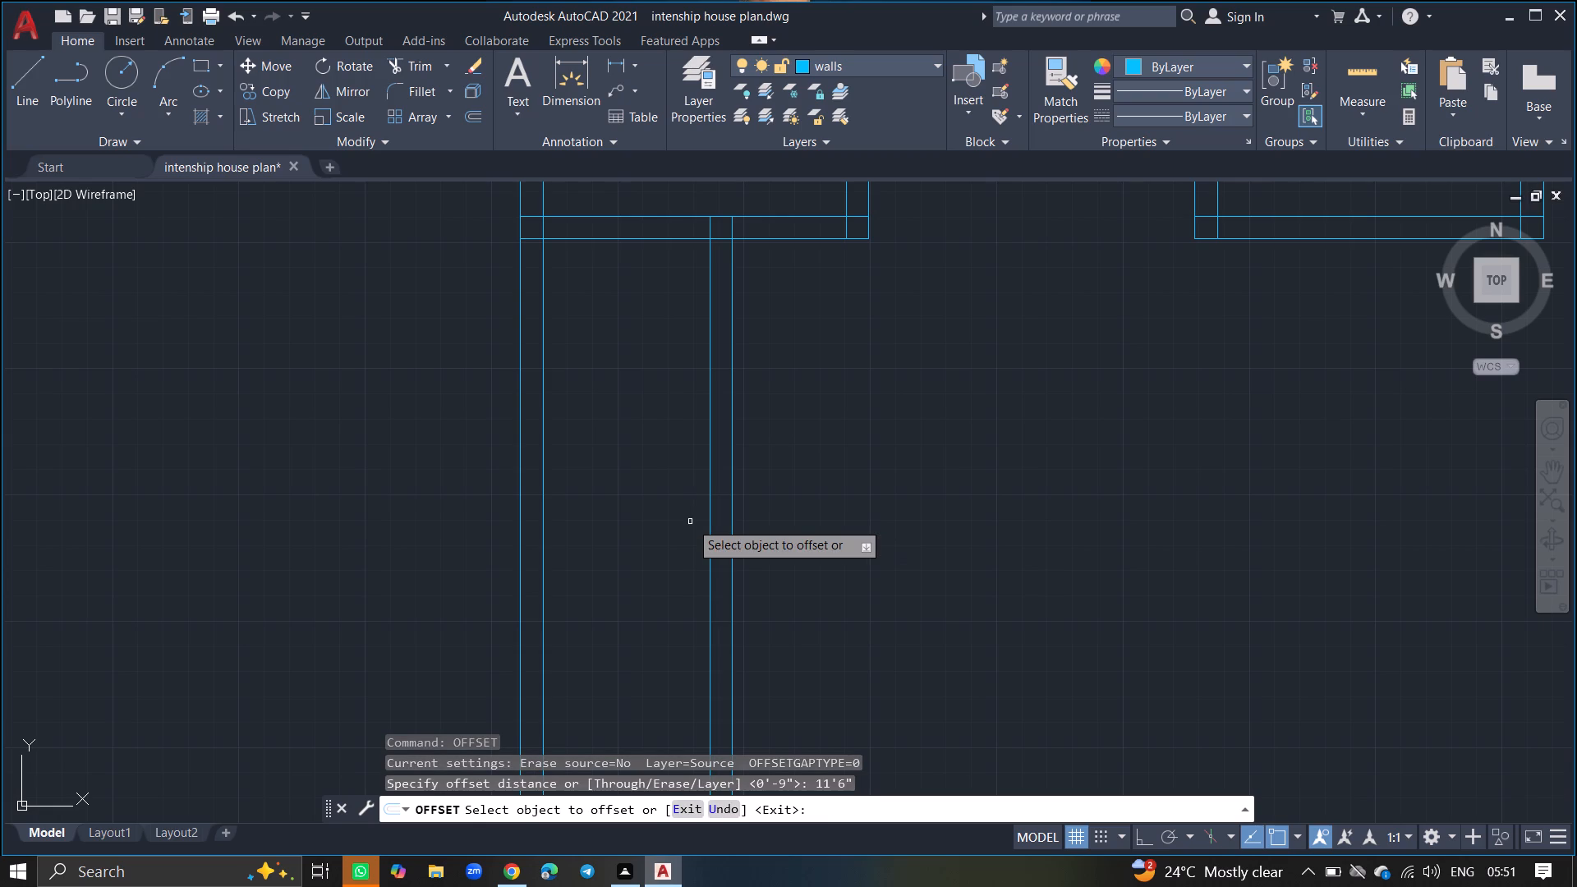
pyautogui.click(660, 238)
pyautogui.click(664, 484)
pyautogui.press('Return')
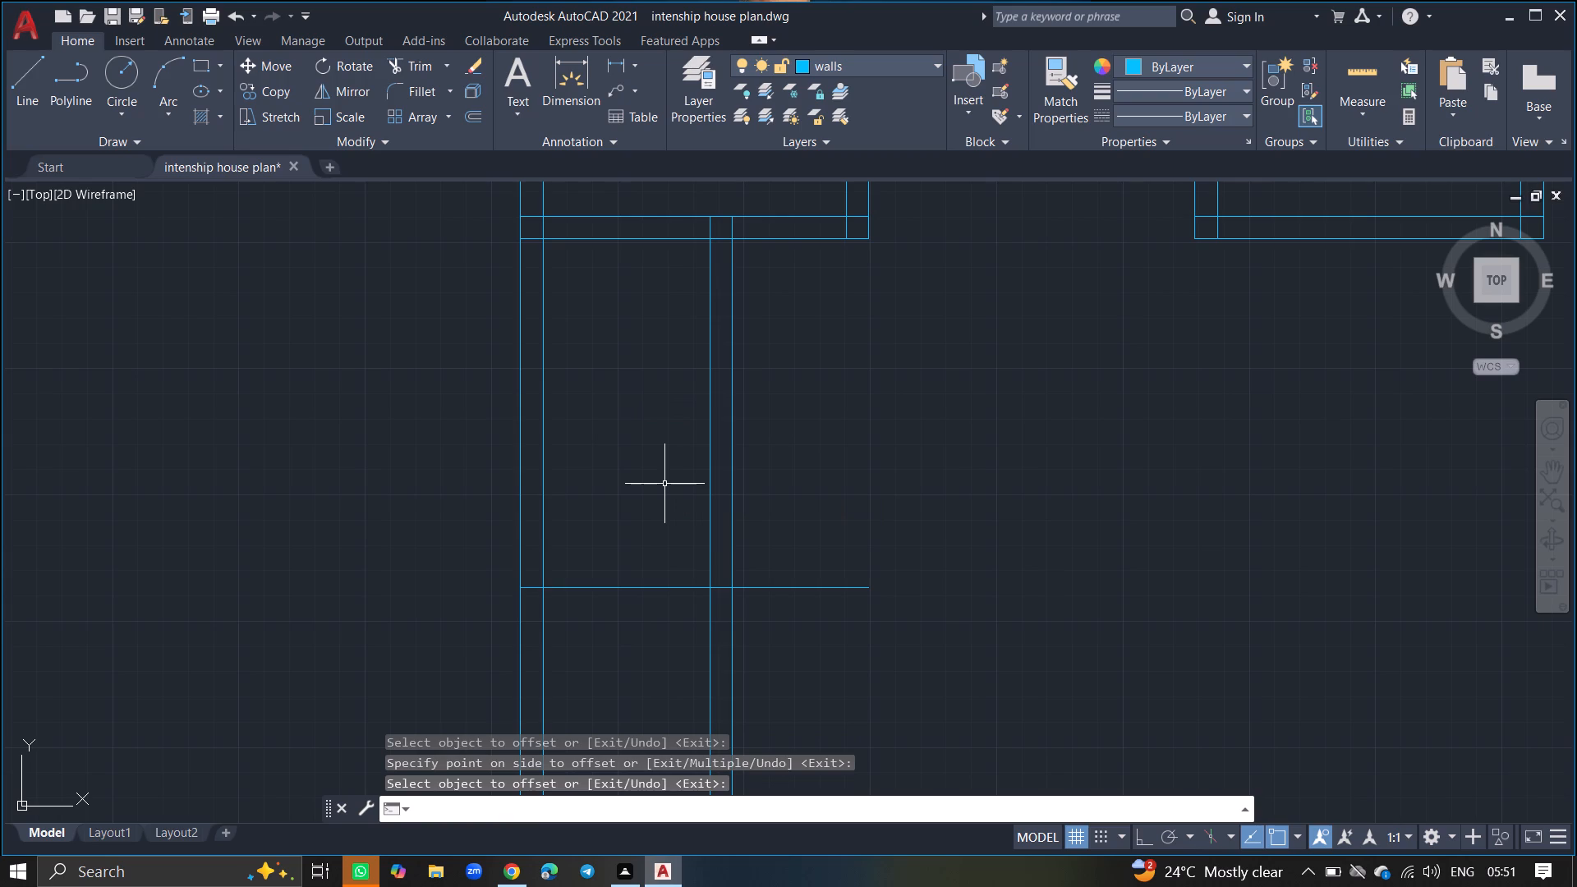
# Offset the new horizontal line 9" downward to give the lower room's bottom wall its thickness.
pyautogui.press('o')
pyautogui.write('ffset')
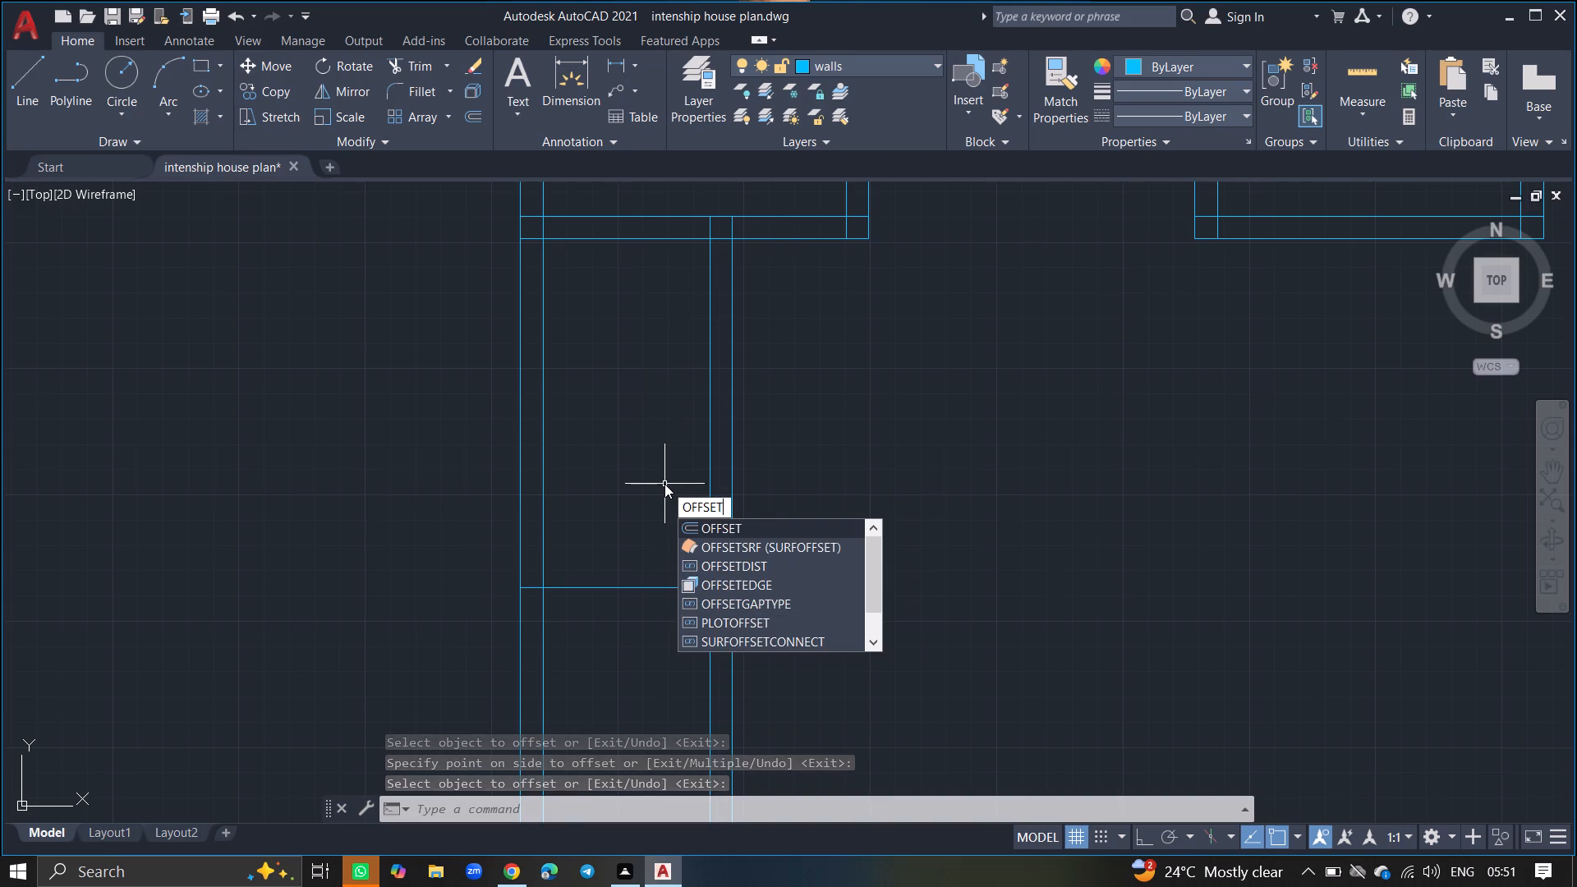
pyautogui.press('Return')
pyautogui.press('9')
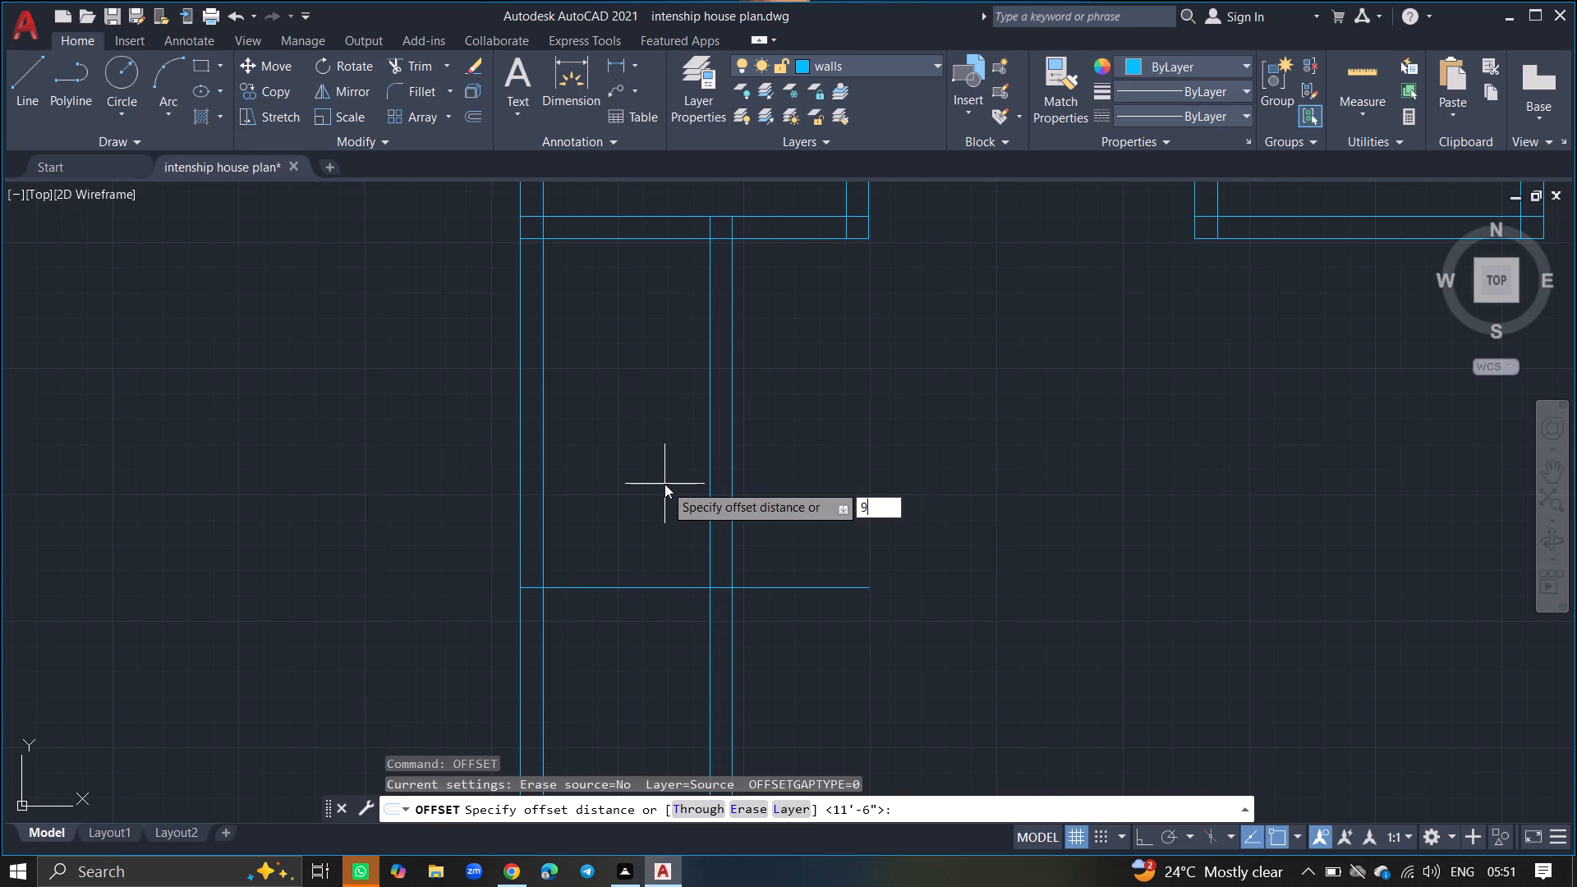
pyautogui.hotkey('shift', '"')
pyautogui.press('Return')
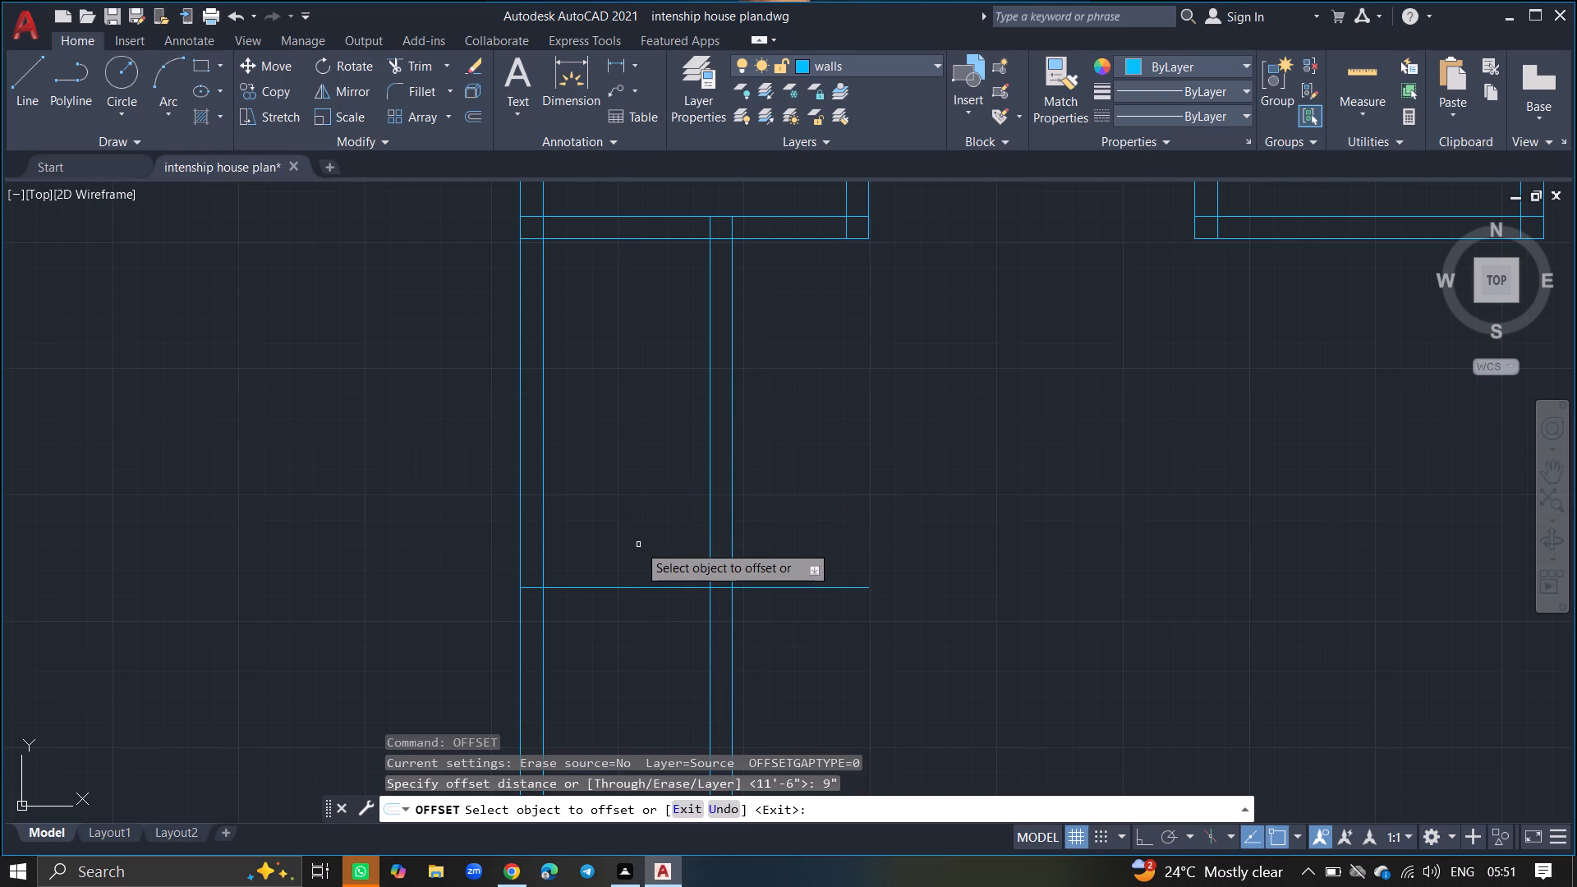
pyautogui.click(641, 586)
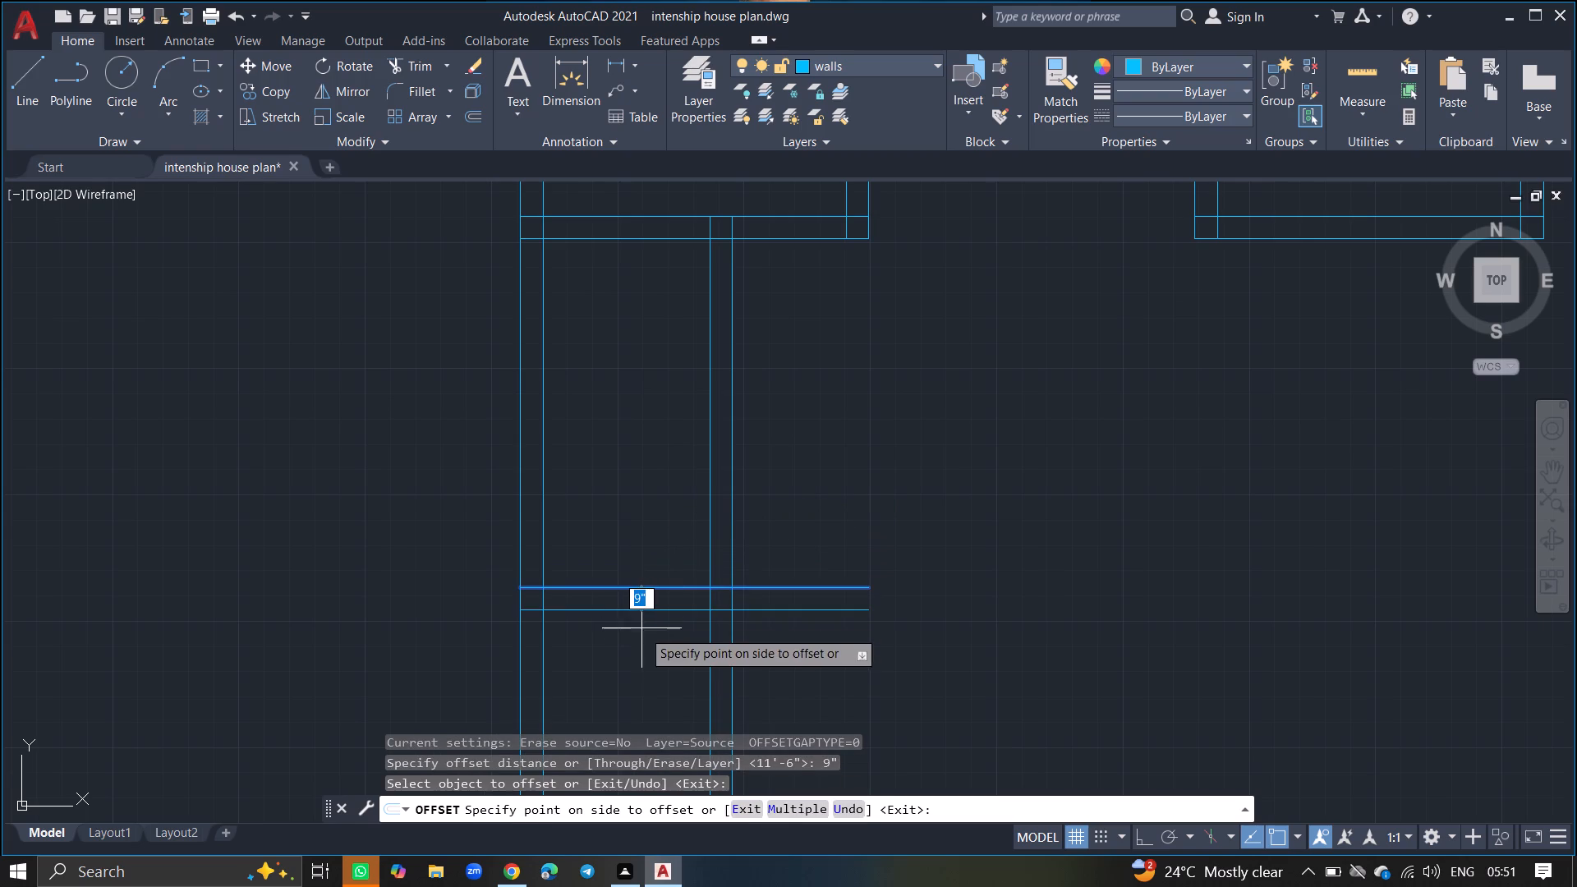
pyautogui.click(644, 638)
pyautogui.press('Return')
# Trim the lower room's bottom wall lines beyond its right-hand wall and both right-hand wall lines below the bottom wall.
pyautogui.write('trim')
pyautogui.press('Return')
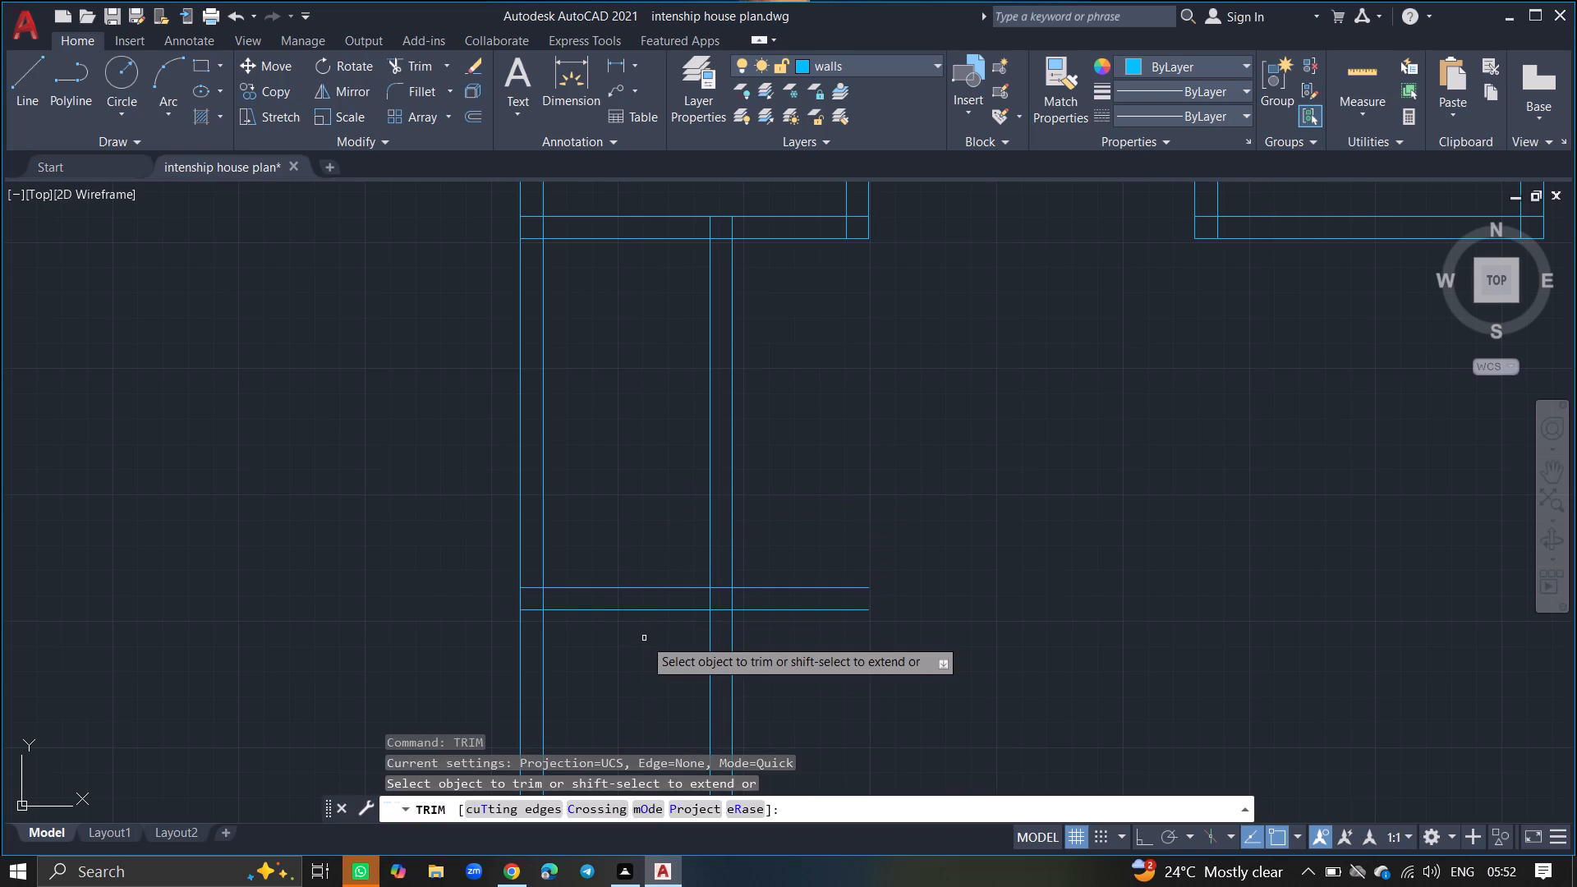
pyautogui.click(761, 610)
pyautogui.click(764, 589)
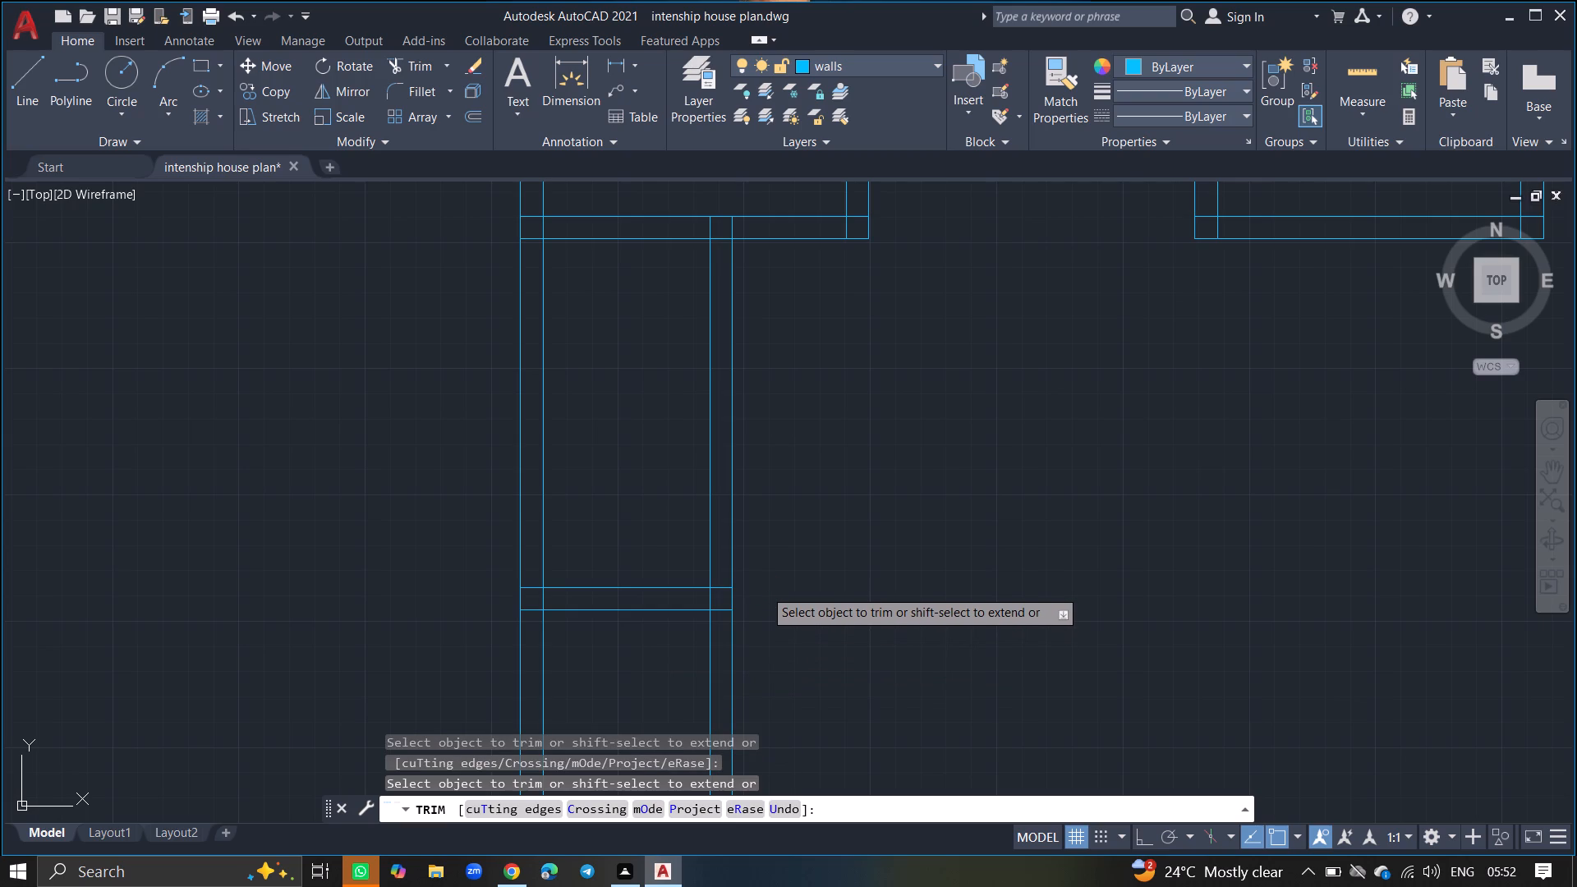
pyautogui.click(733, 636)
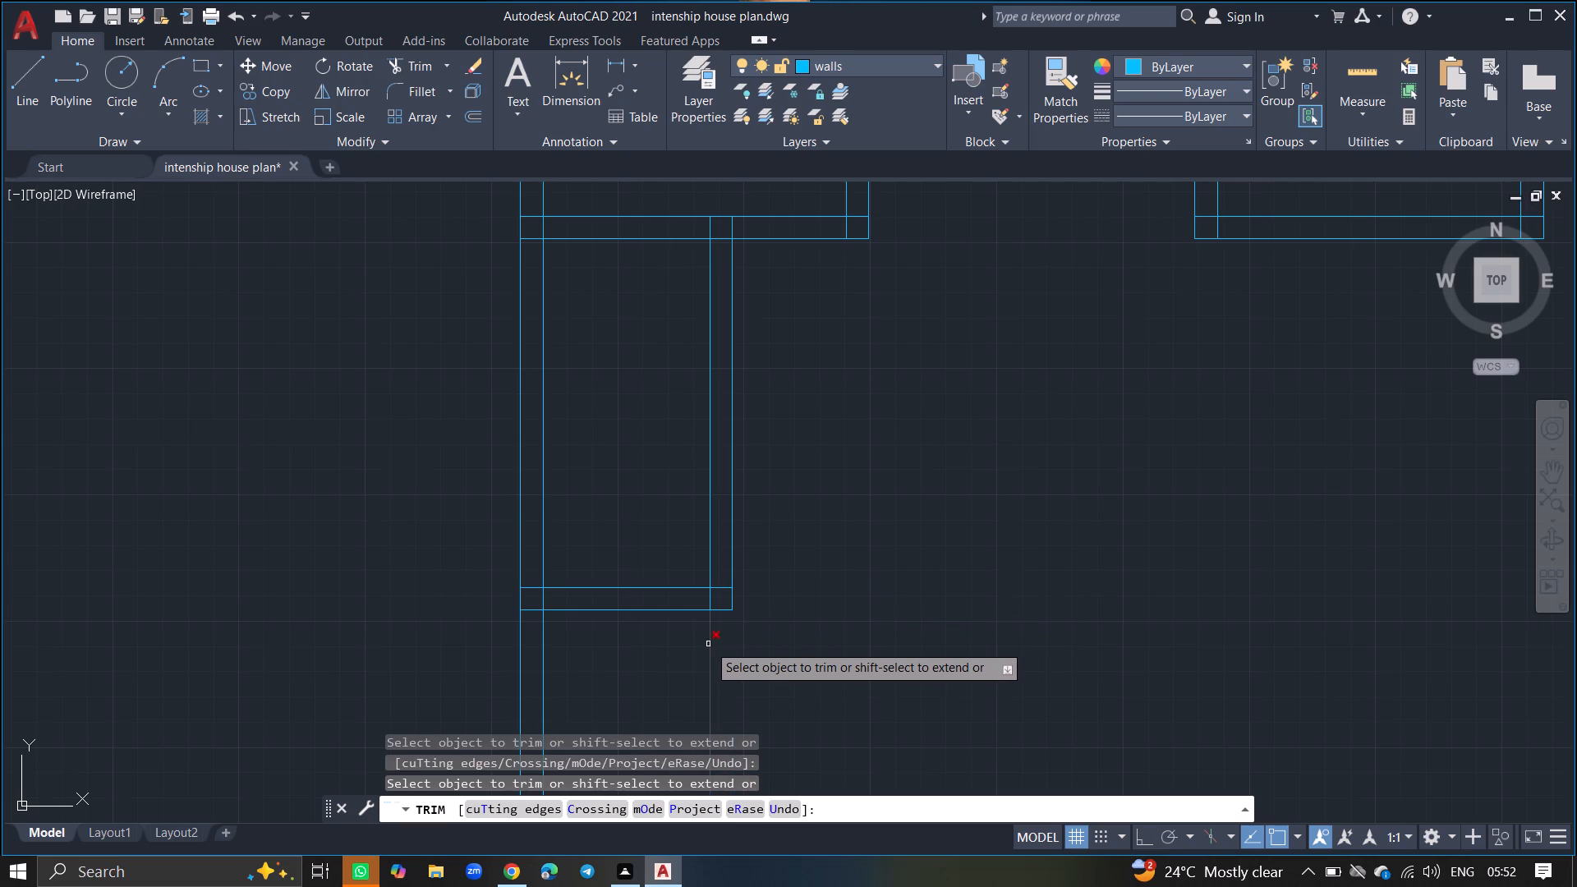
pyautogui.click(705, 645)
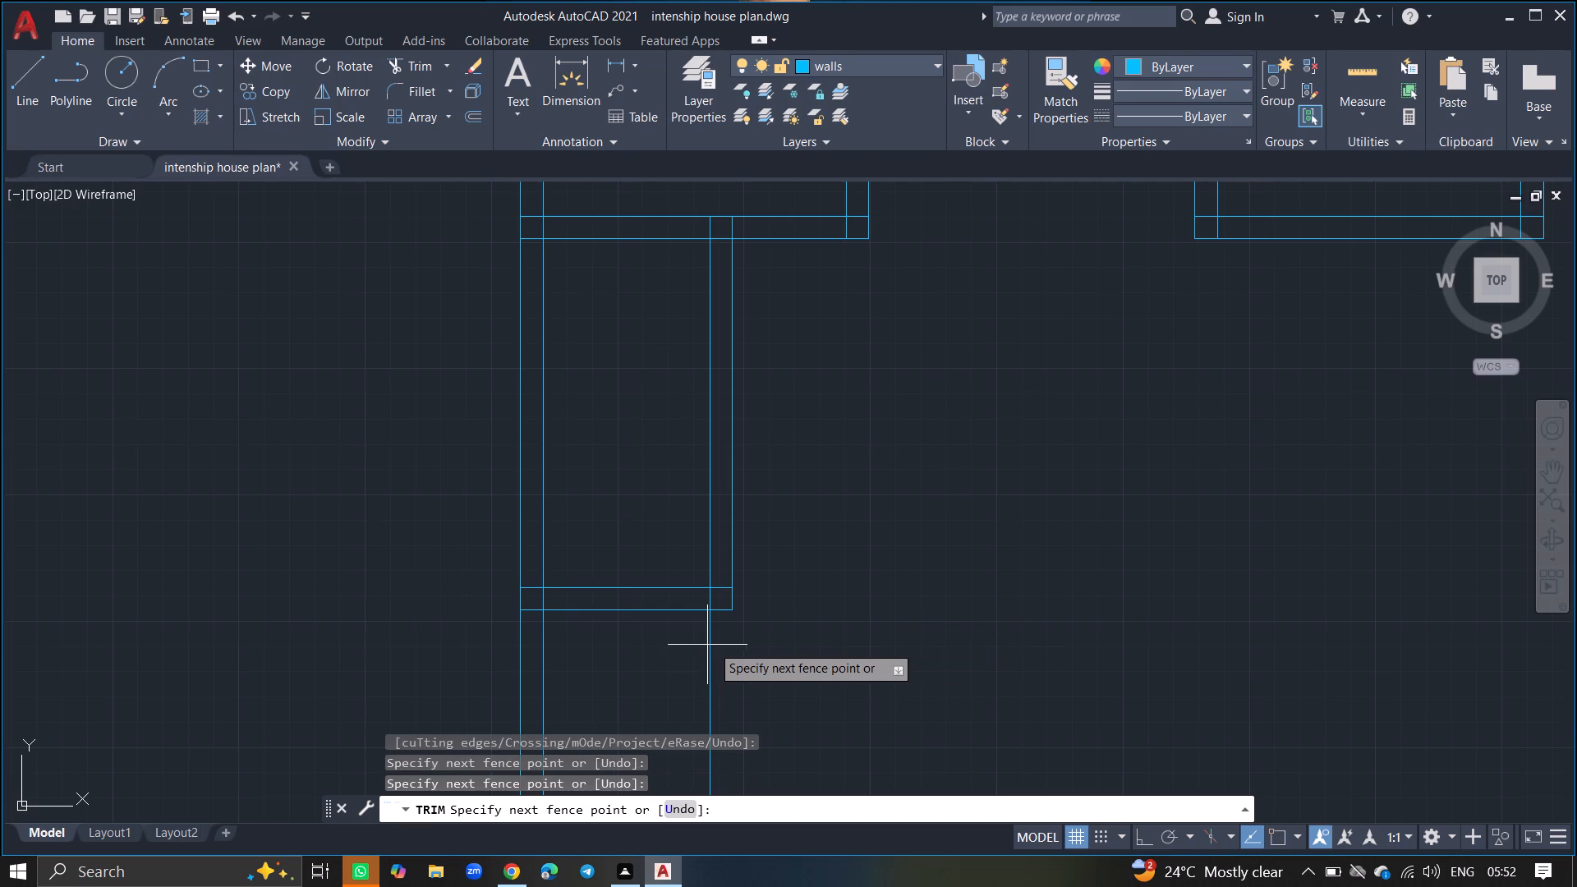
pyautogui.click(759, 645)
pyautogui.press('Return')
# Offset the outer line of the lower room's bottom wall 15'4" downward.
pyautogui.keyDown('ctrl'); pyautogui.scroll(-2, 759, 645); pyautogui.keyUp('ctrl')
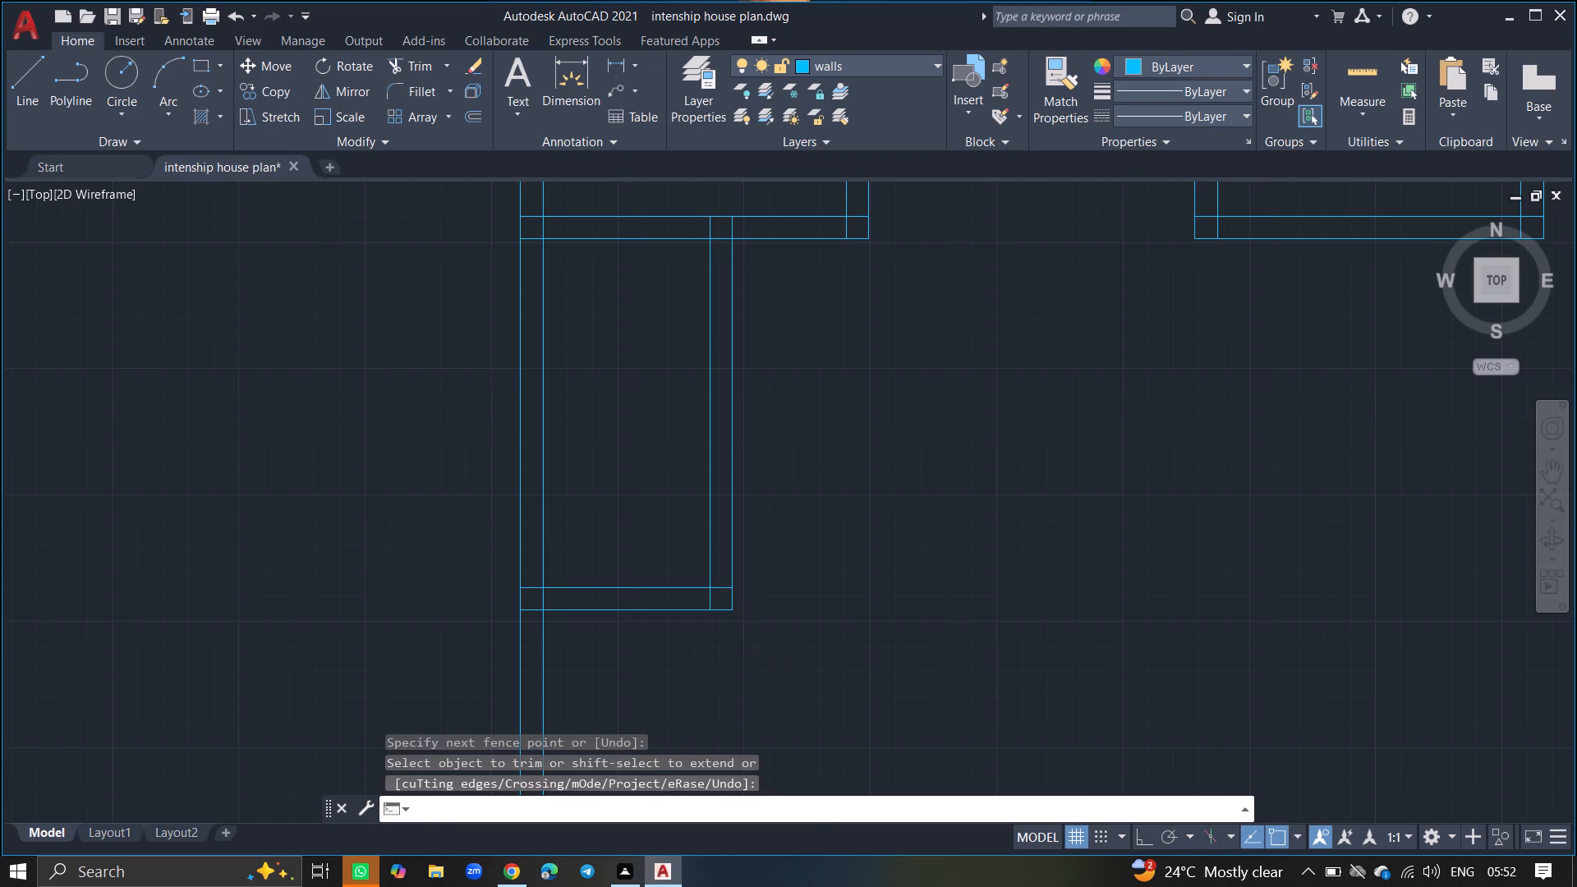
pyautogui.keyDown('ctrl'); pyautogui.scroll(-2, 759, 645); pyautogui.keyUp('ctrl')
pyautogui.keyDown('ctrl'); pyautogui.scroll(4, 750, 690); pyautogui.keyUp('ctrl')
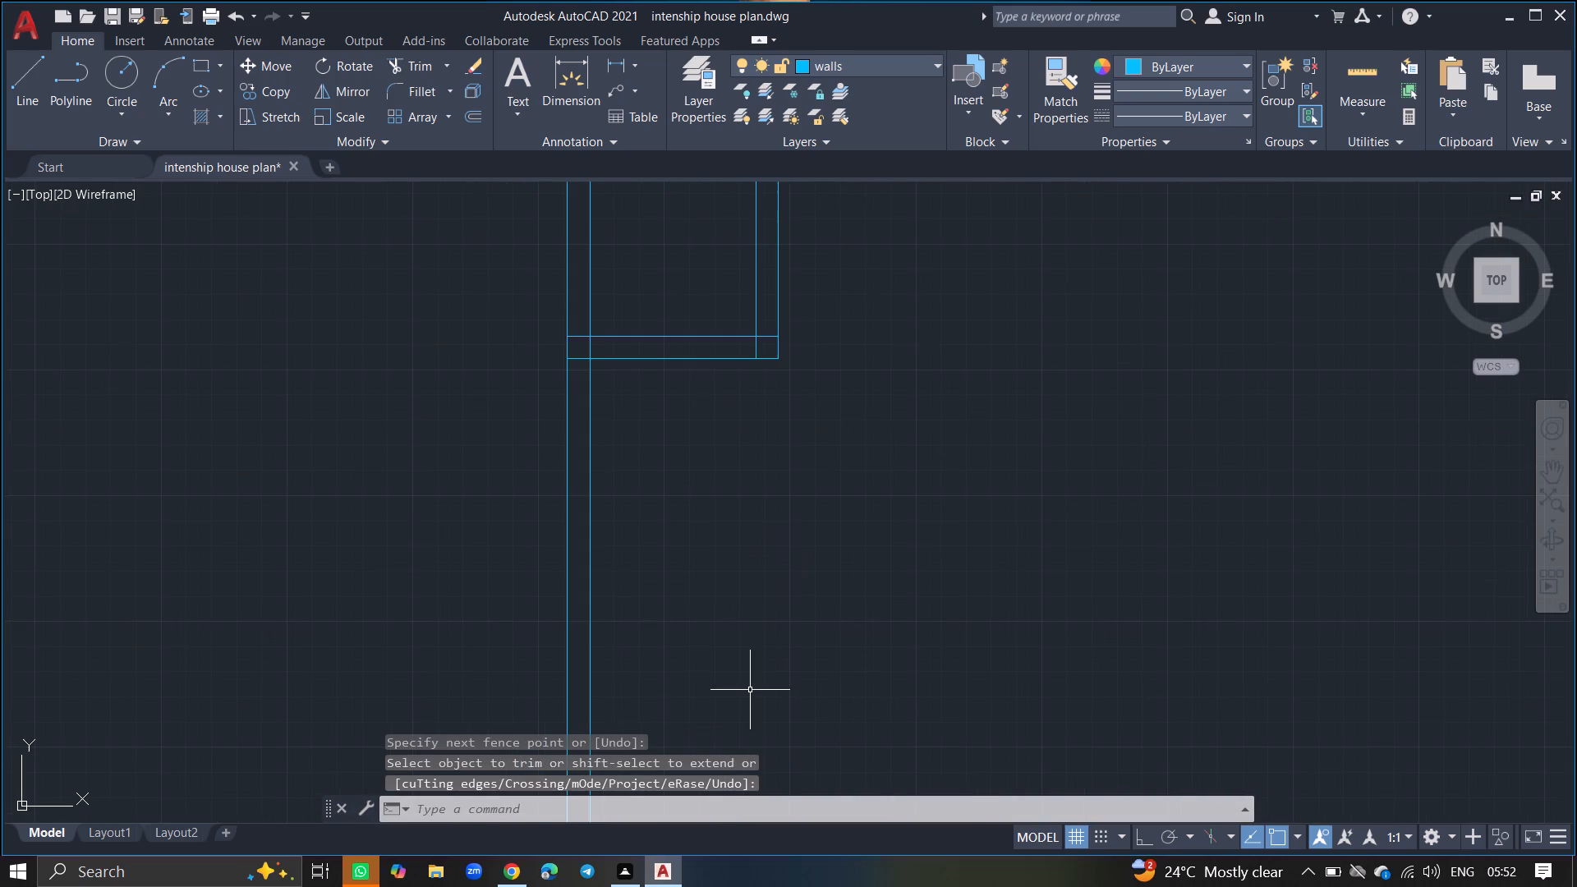
pyautogui.write('offset')
pyautogui.press('Return')
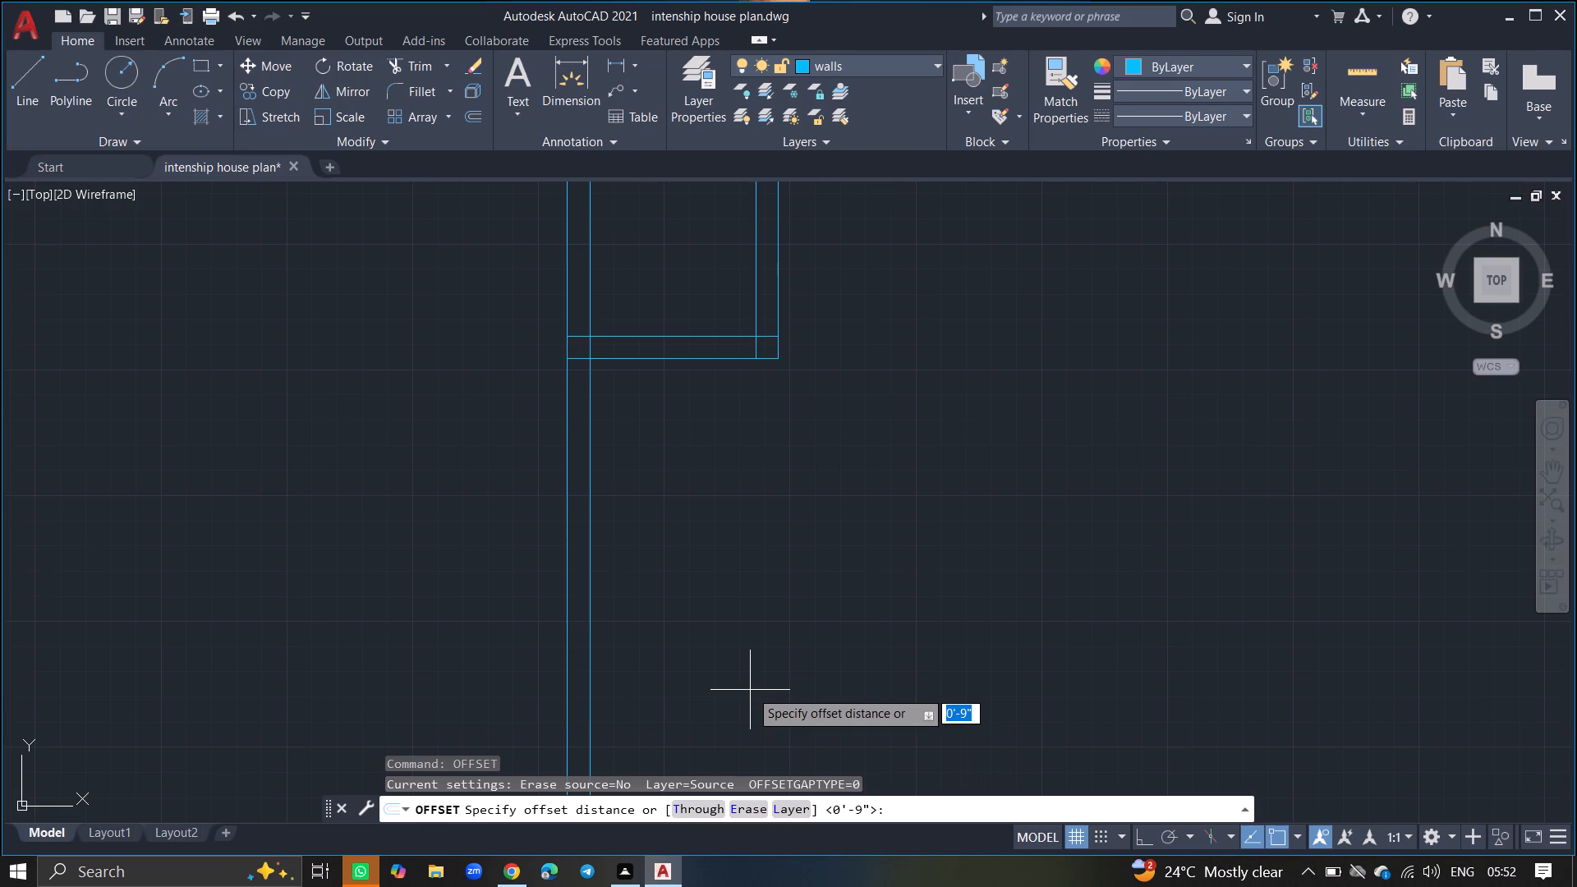
pyautogui.write('15\'4"')
pyautogui.press('Return')
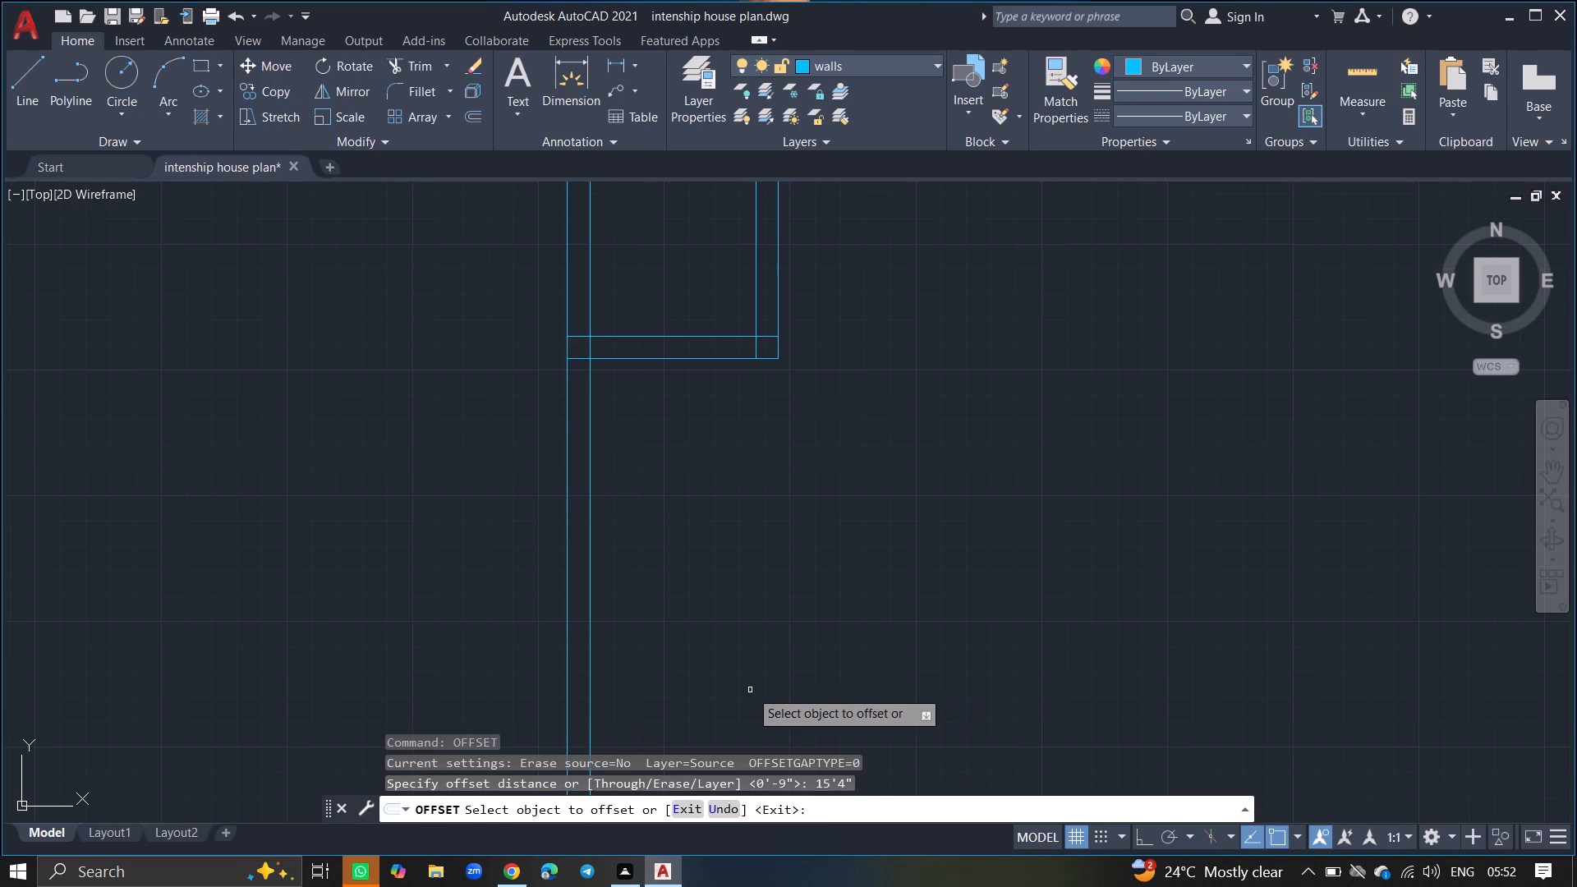
pyautogui.click(707, 361)
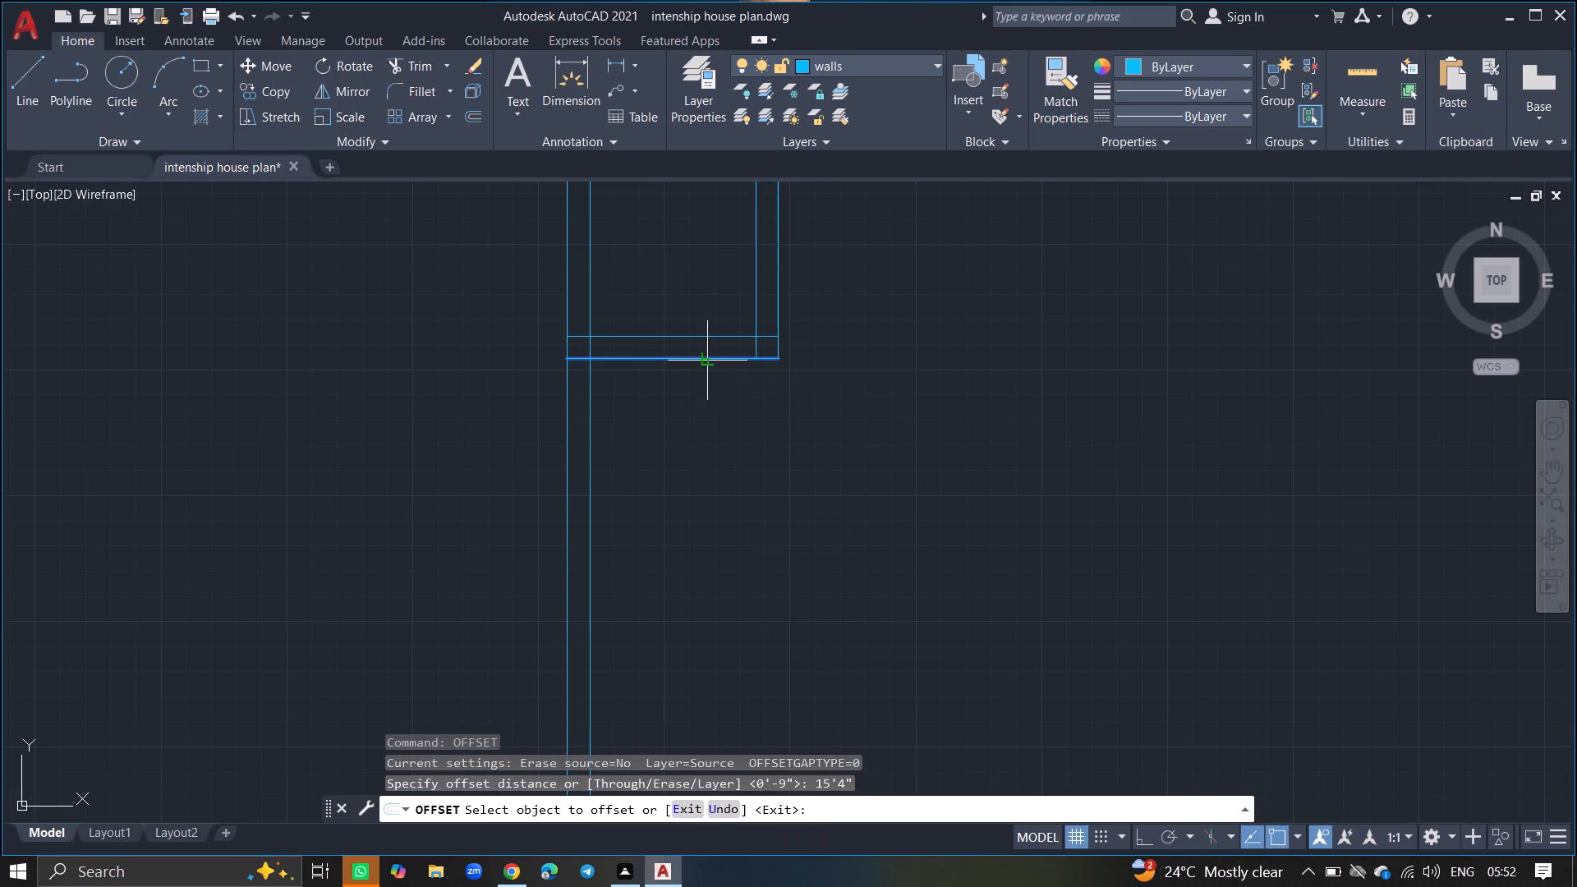
pyautogui.click(715, 425)
pyautogui.keyDown('ctrl'); pyautogui.scroll(-4, 715, 425); pyautogui.keyUp('ctrl')
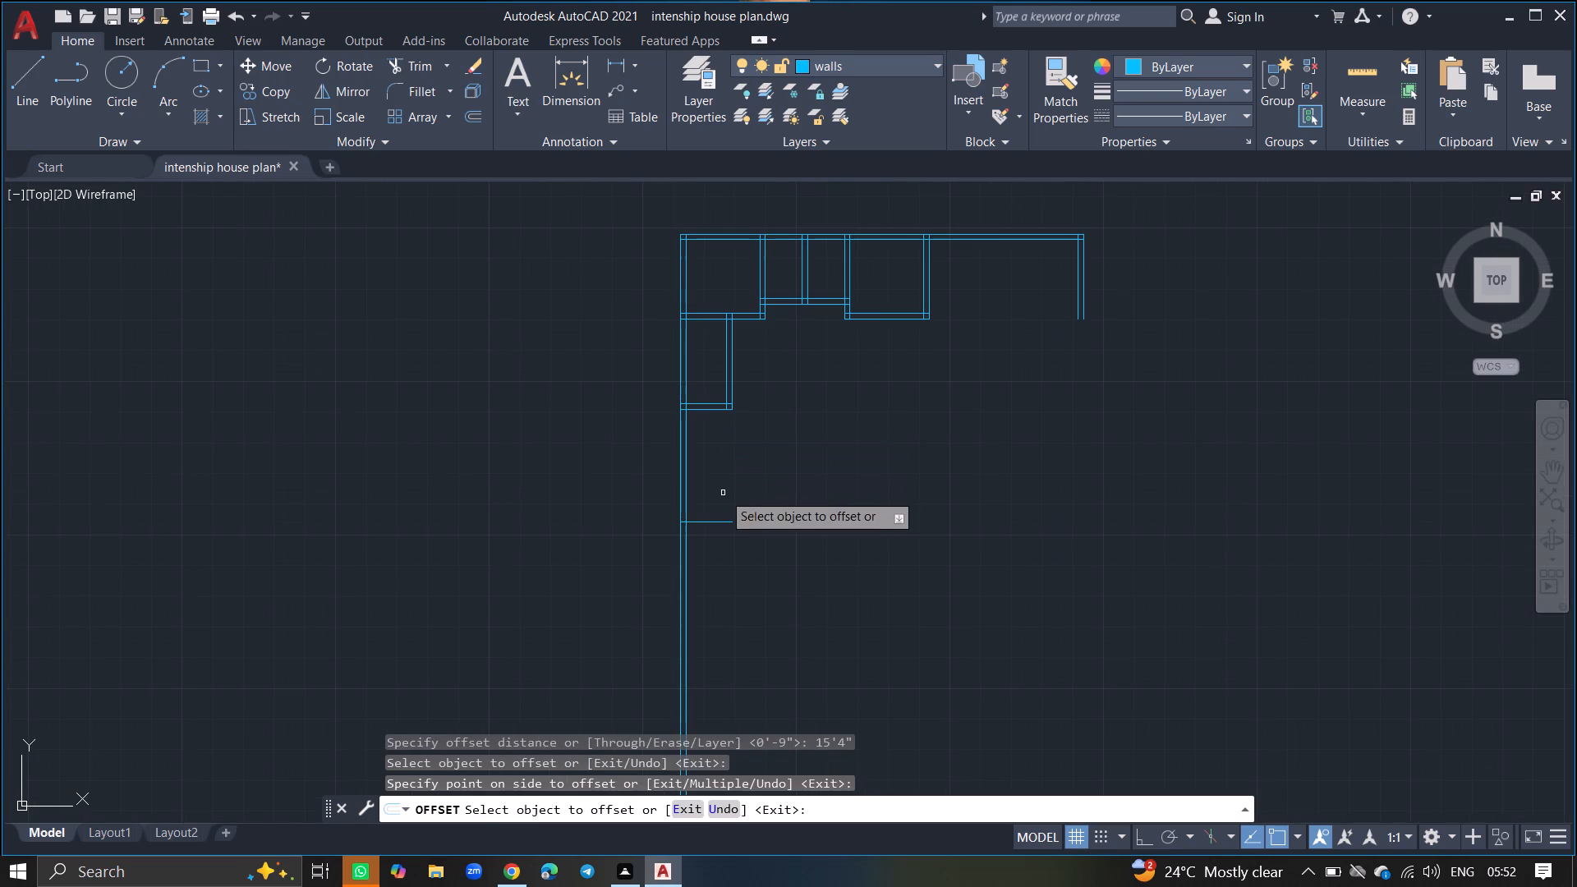
pyautogui.press('Return')
# Offset the inner line of the long left exterior wall 13'1" to the right.
pyautogui.keyDown('ctrl'); pyautogui.scroll(6, 701, 468); pyautogui.keyUp('ctrl')
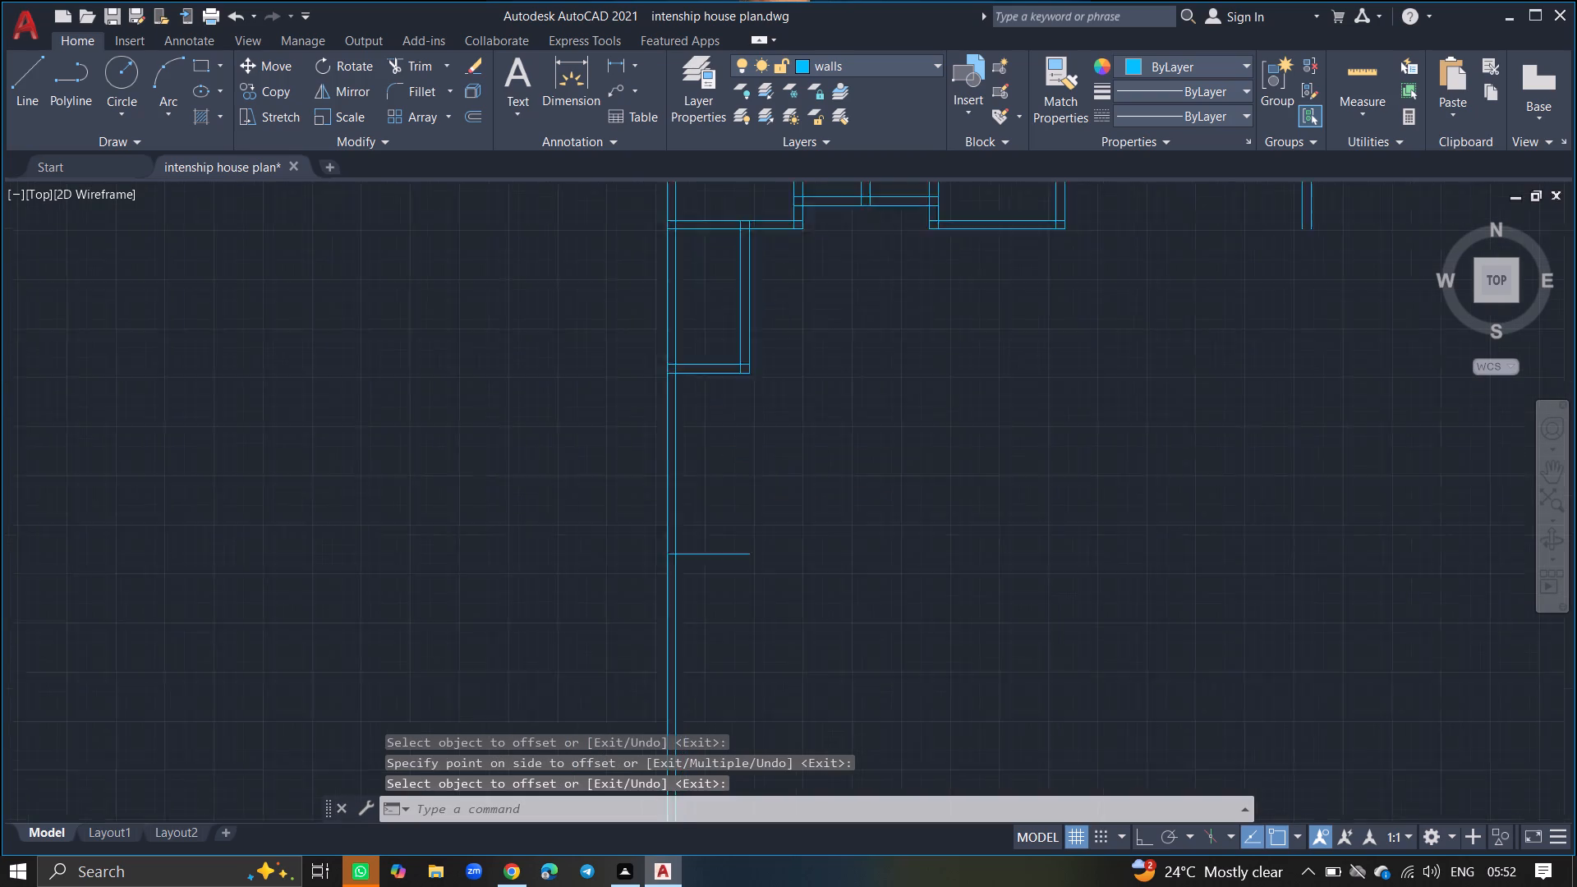
pyautogui.write('offset')
pyautogui.press('Return')
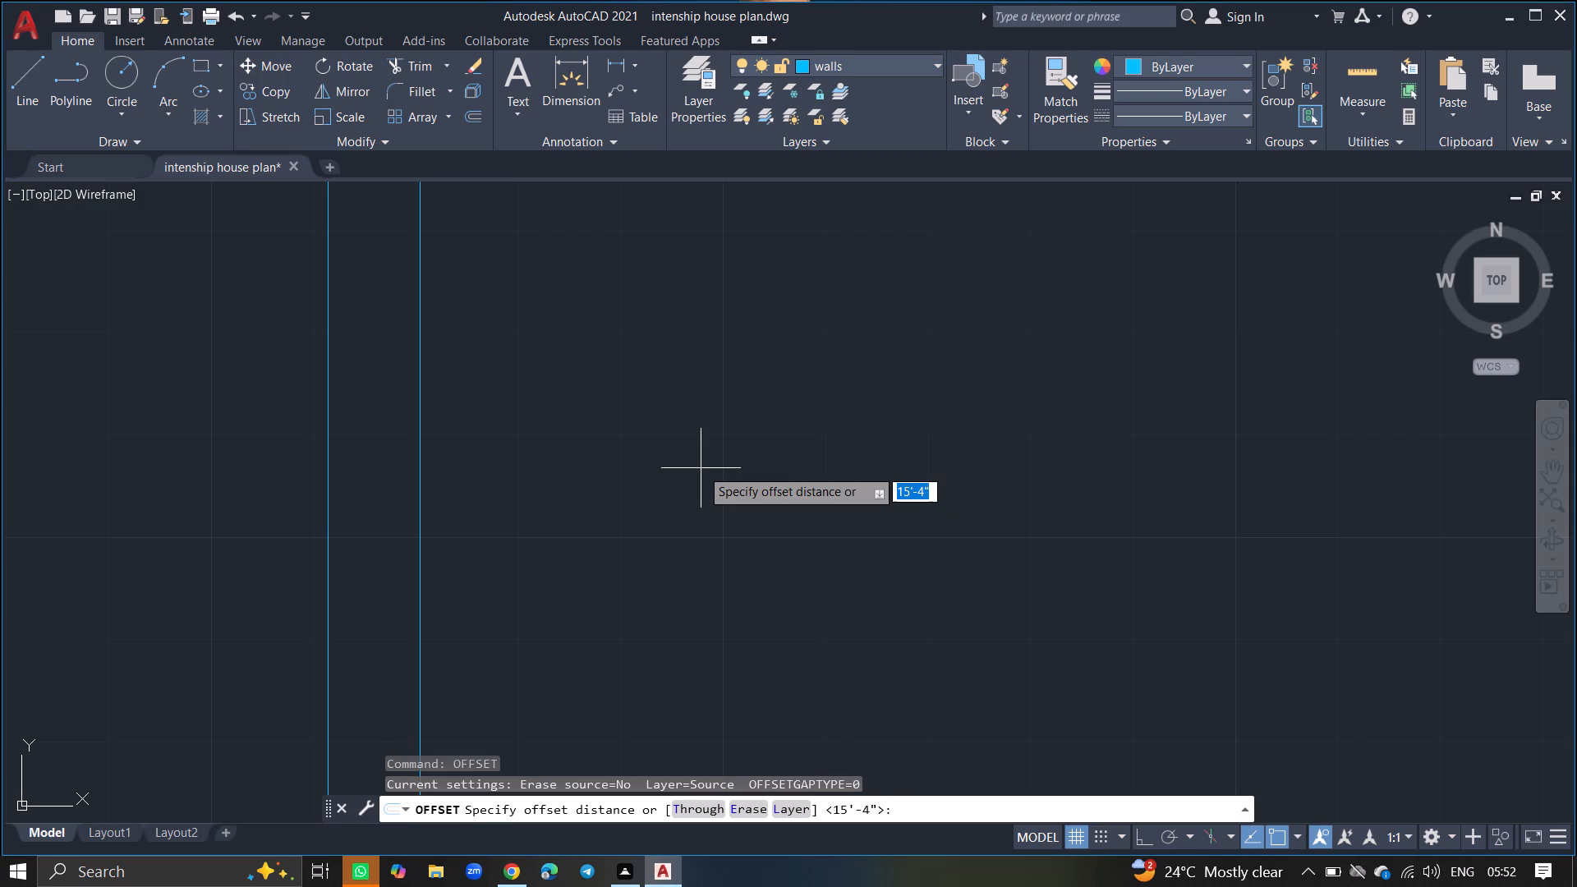
pyautogui.write('13\'1"')
pyautogui.press('Return')
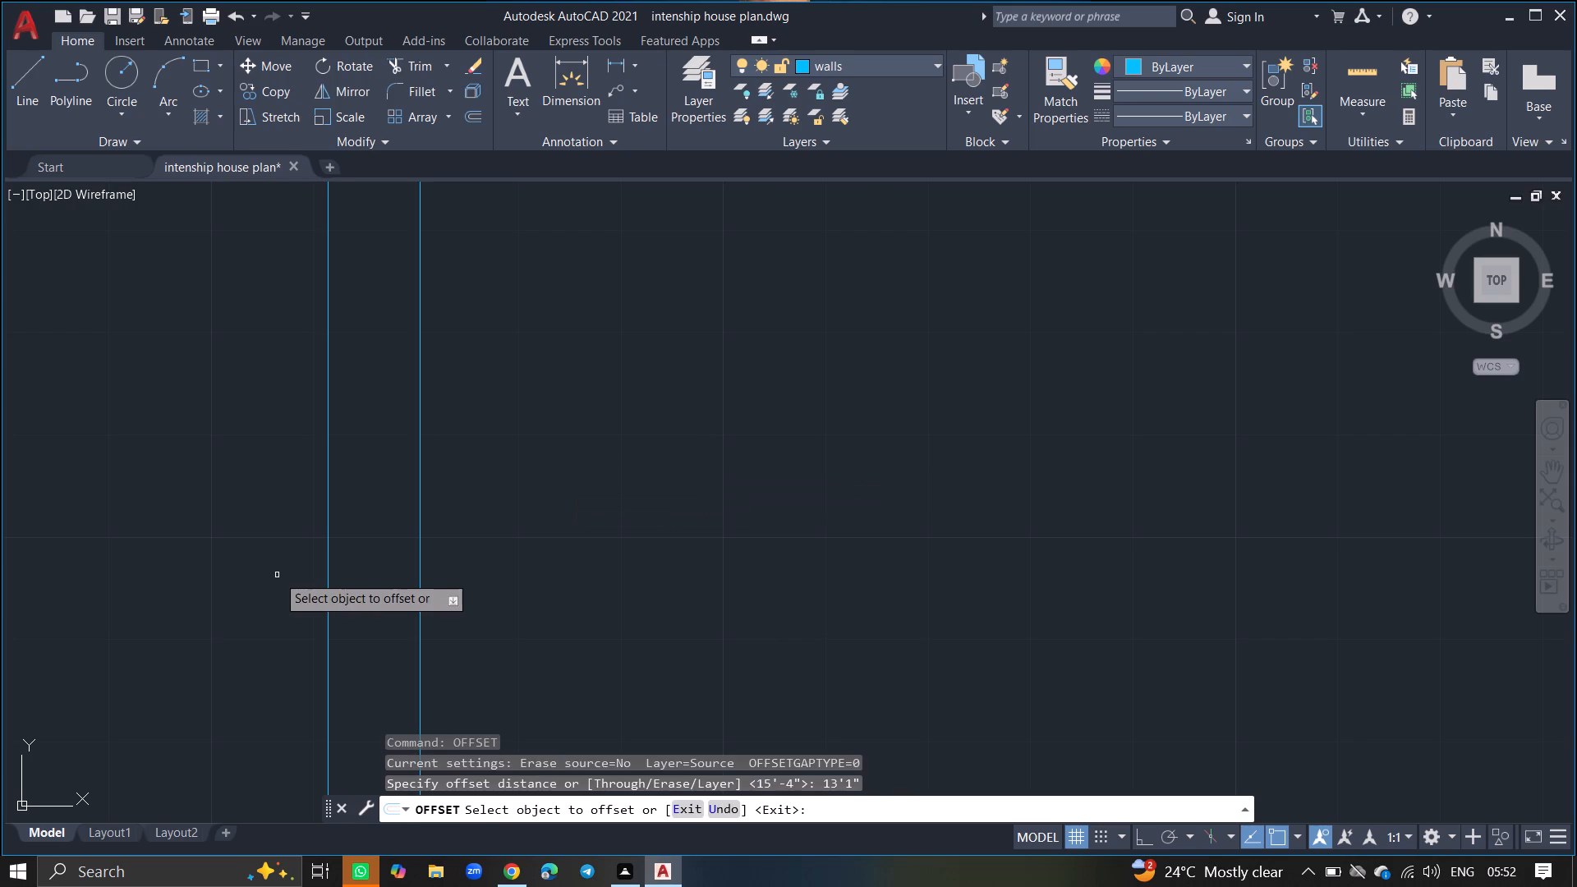
pyautogui.moveTo(421, 564); pyautogui.dragTo(563, 556)
pyautogui.click(563, 556)
pyautogui.keyDown('ctrl'); pyautogui.scroll(-5, 563, 556); pyautogui.keyUp('ctrl')
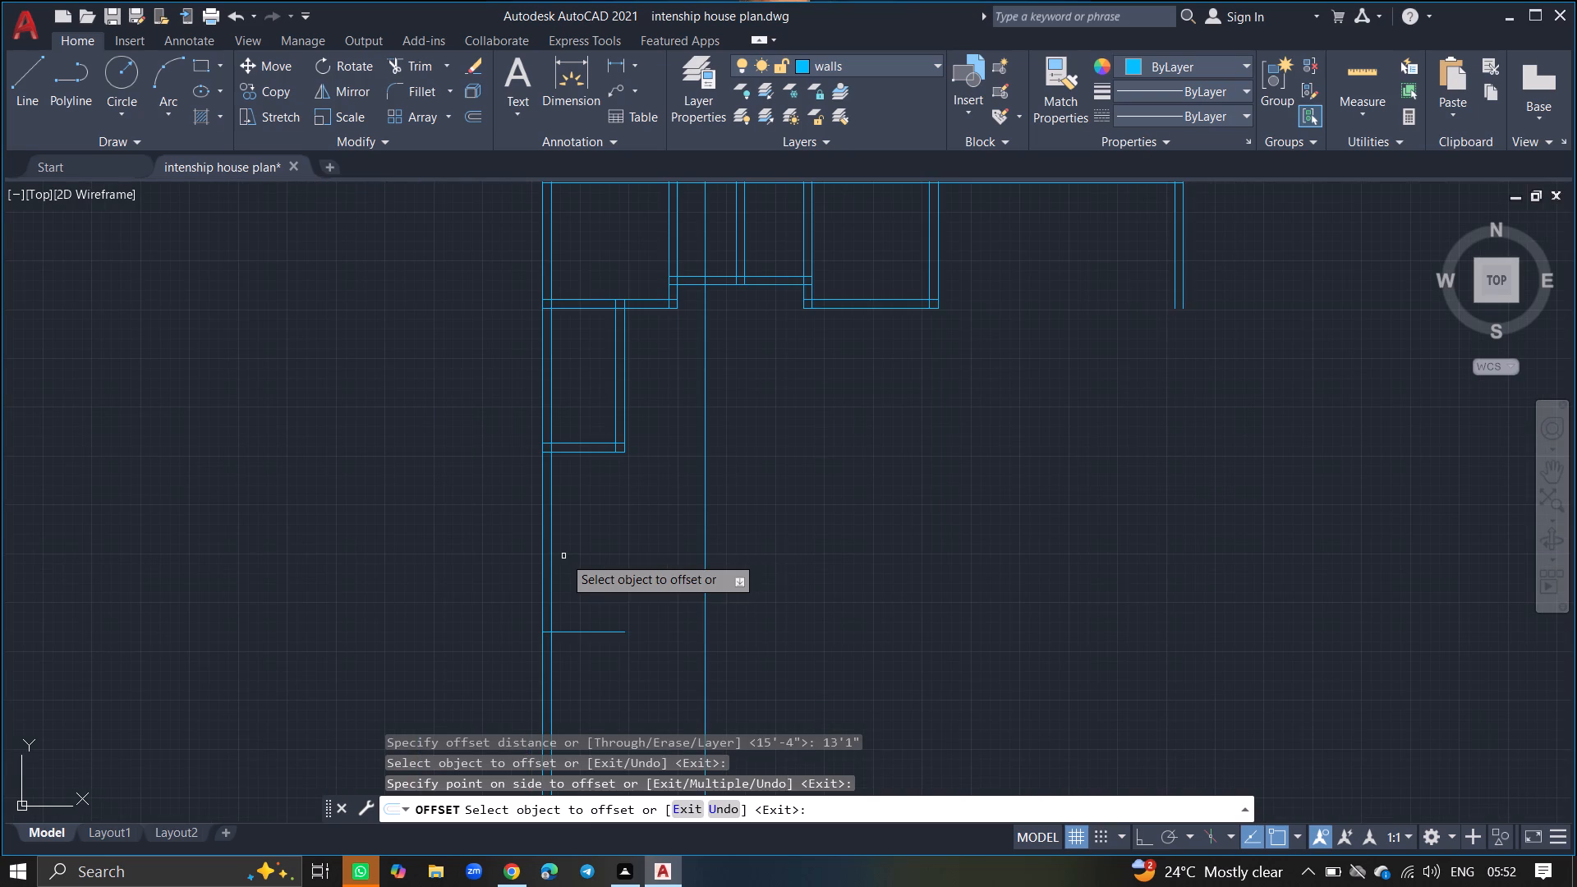
pyautogui.press('Return')
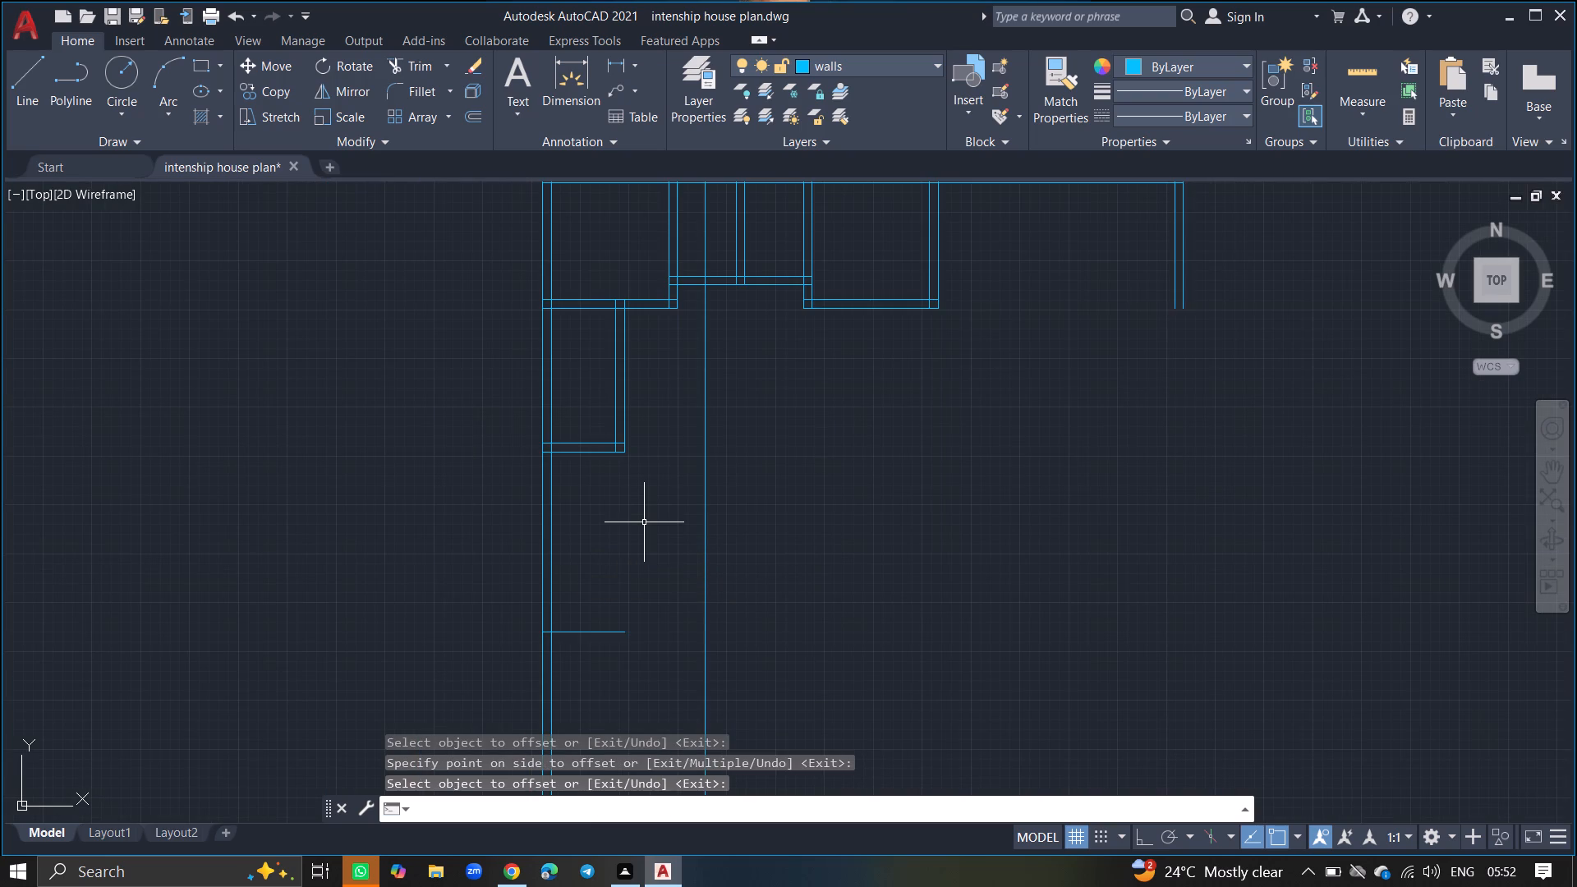
# Extend both bottom wall lines of the narrow room below the first room to the new vertical line.
pyautogui.write('ex')
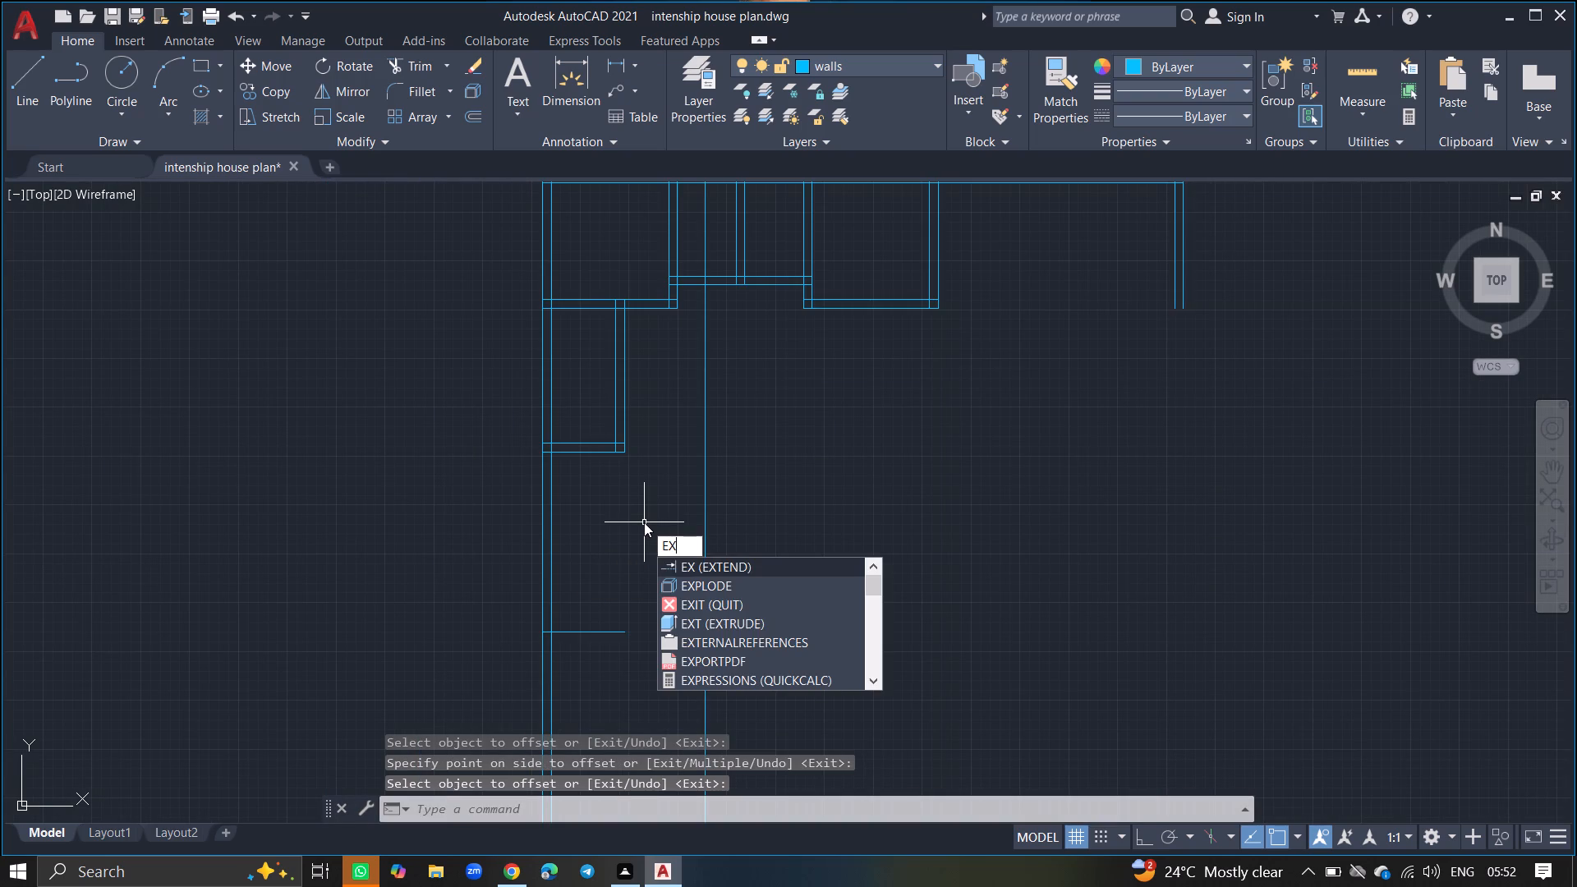
pyautogui.write('tend')
pyautogui.press('Return')
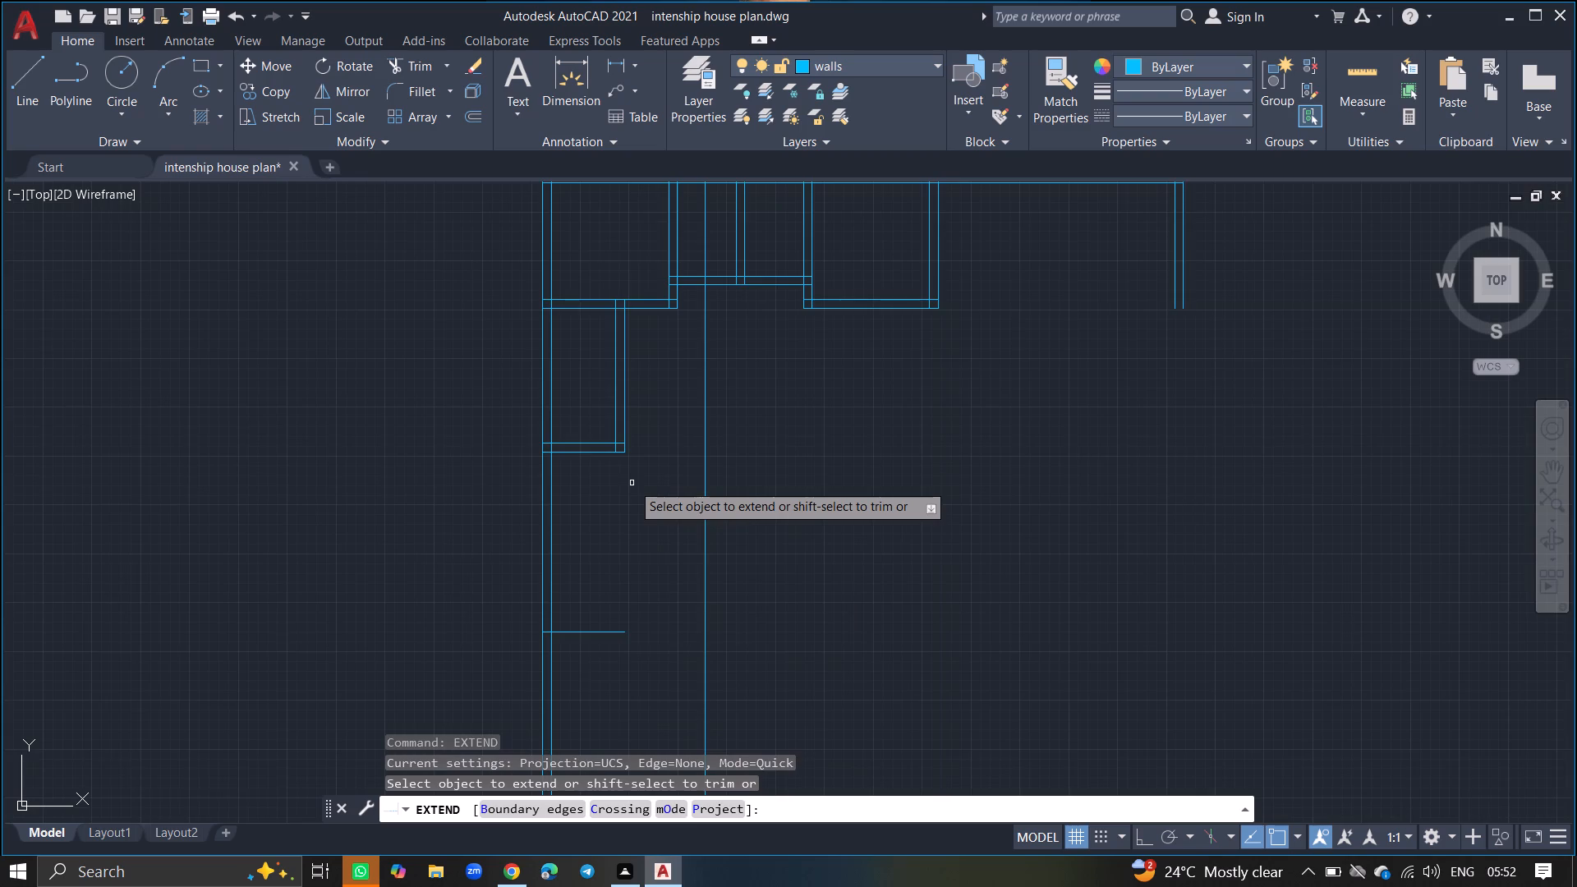
pyautogui.keyDown('ctrl'); pyautogui.scroll(2, 632, 483); pyautogui.keyUp('ctrl')
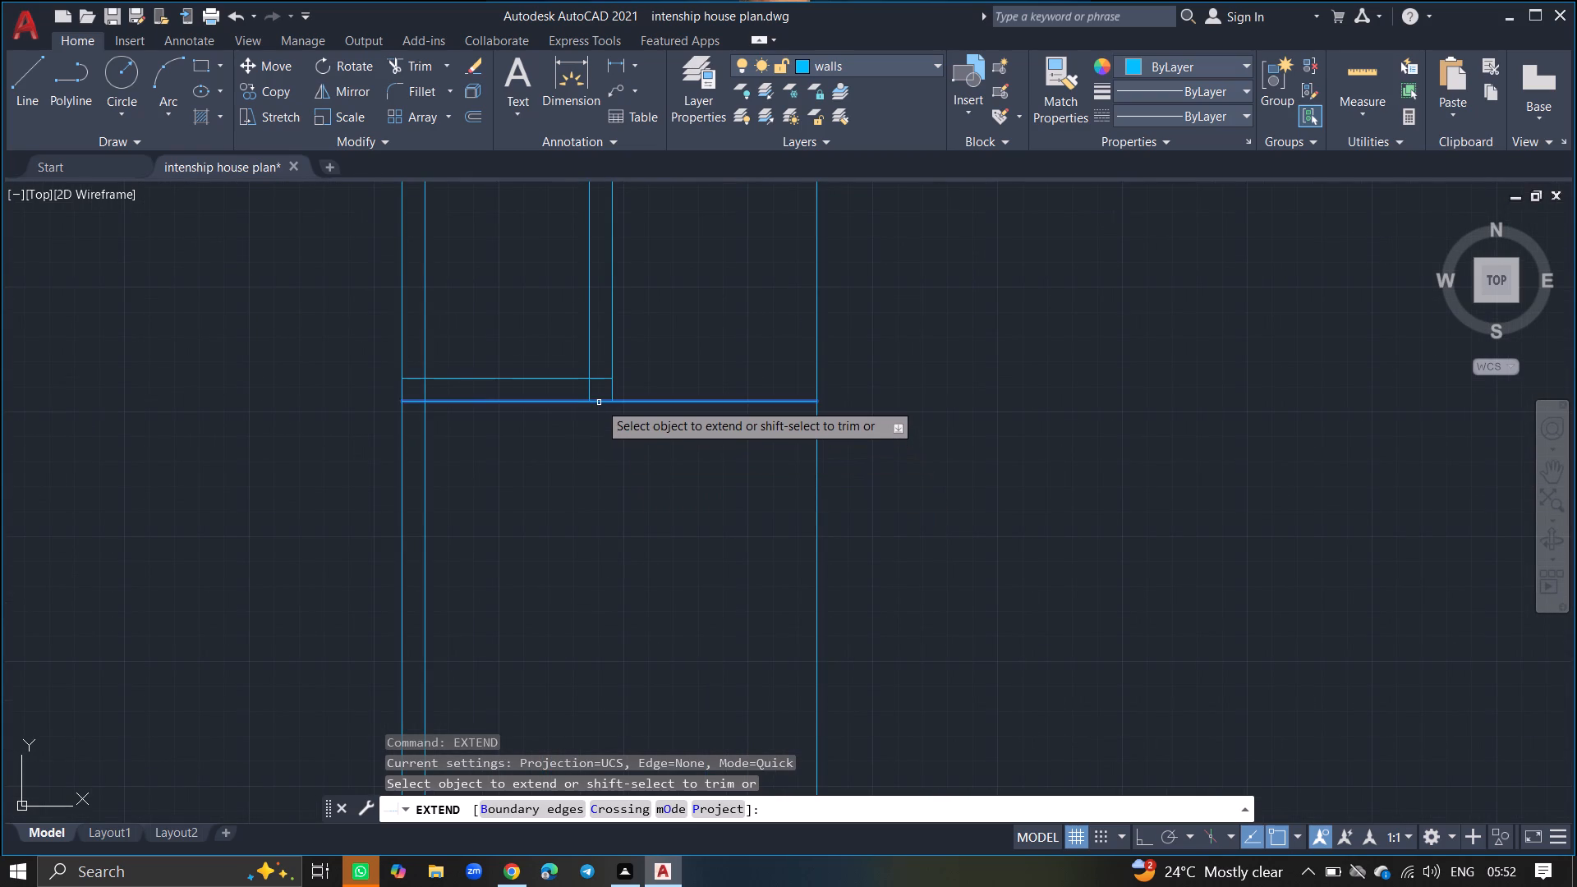
pyautogui.click(599, 402)
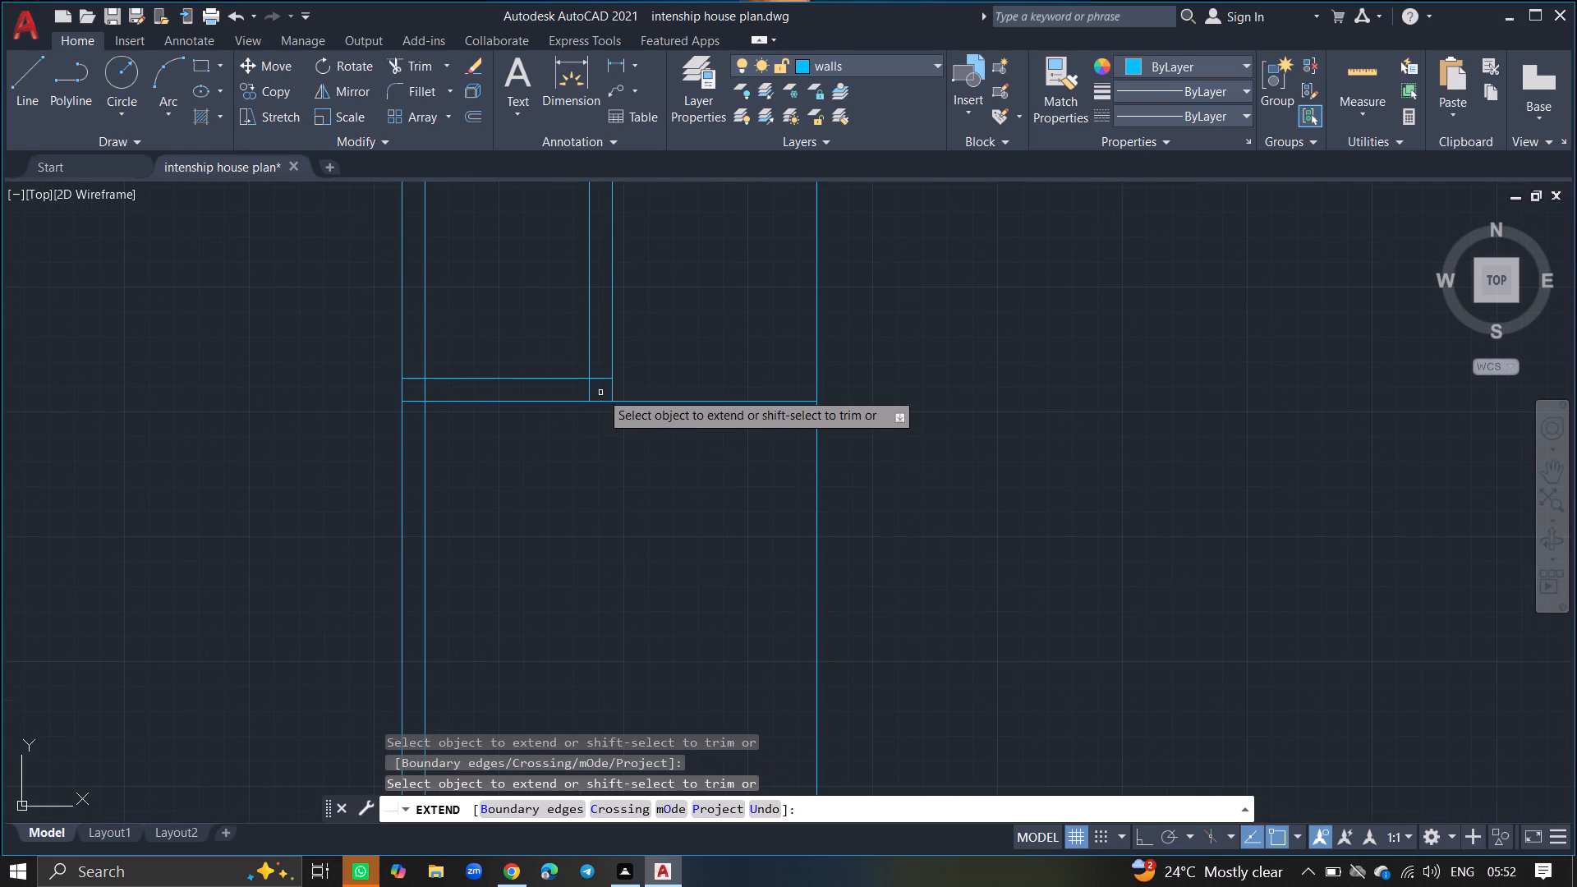
pyautogui.click(600, 378)
pyautogui.press('Return')
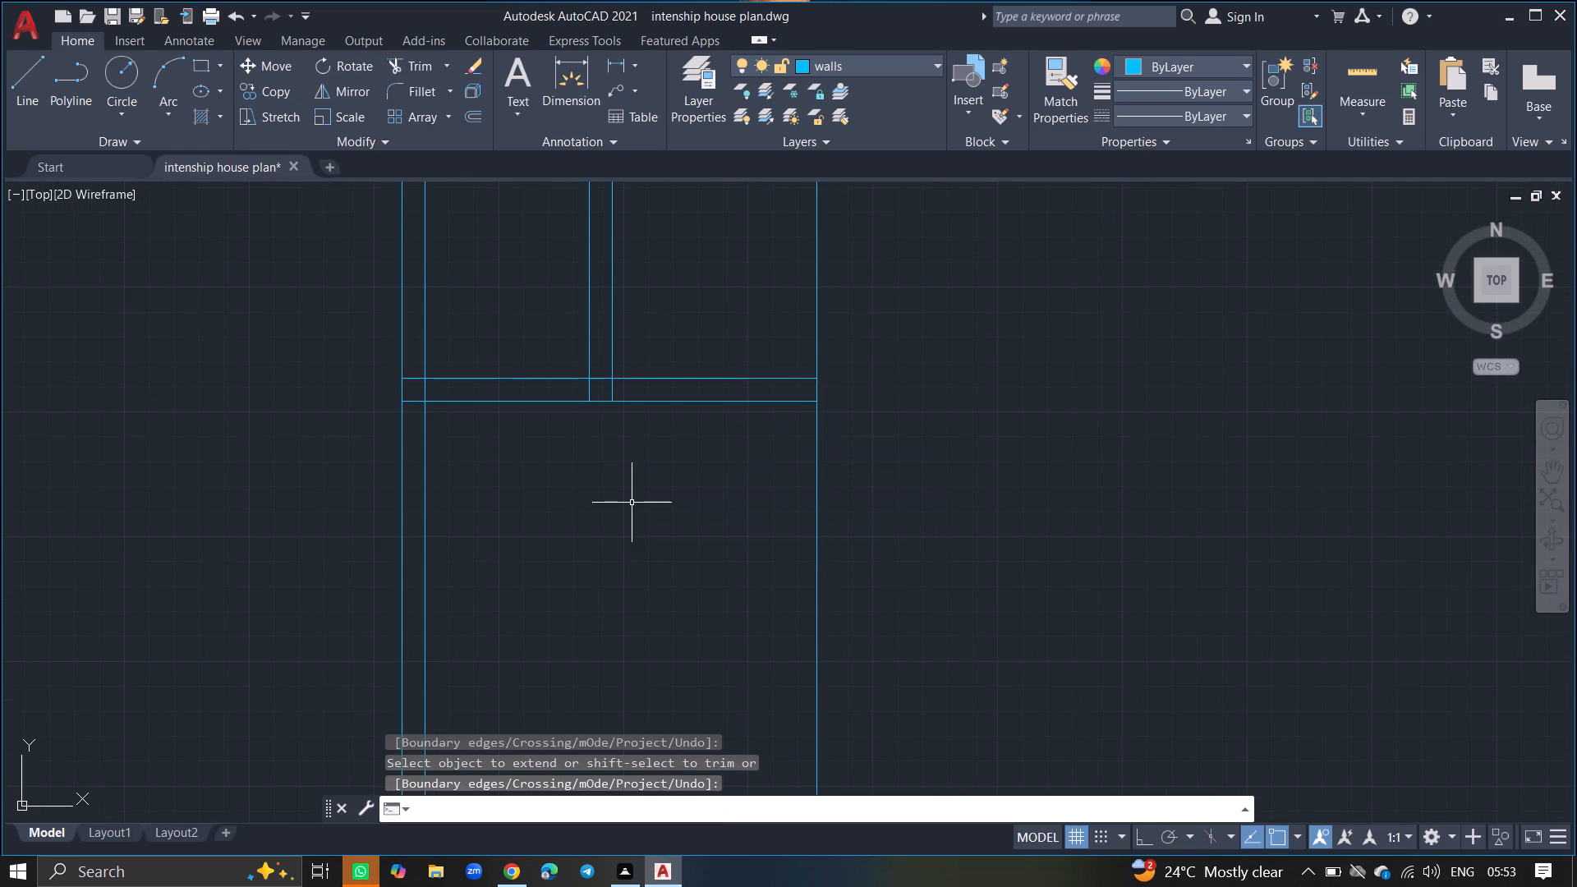
# Extend the short horizontal line at the bottom of the next room to the same vertical line.
pyautogui.write('extend')
pyautogui.press('Return')
pyautogui.keyDown('ctrl'); pyautogui.scroll(-3, 632, 503); pyautogui.keyUp('ctrl')
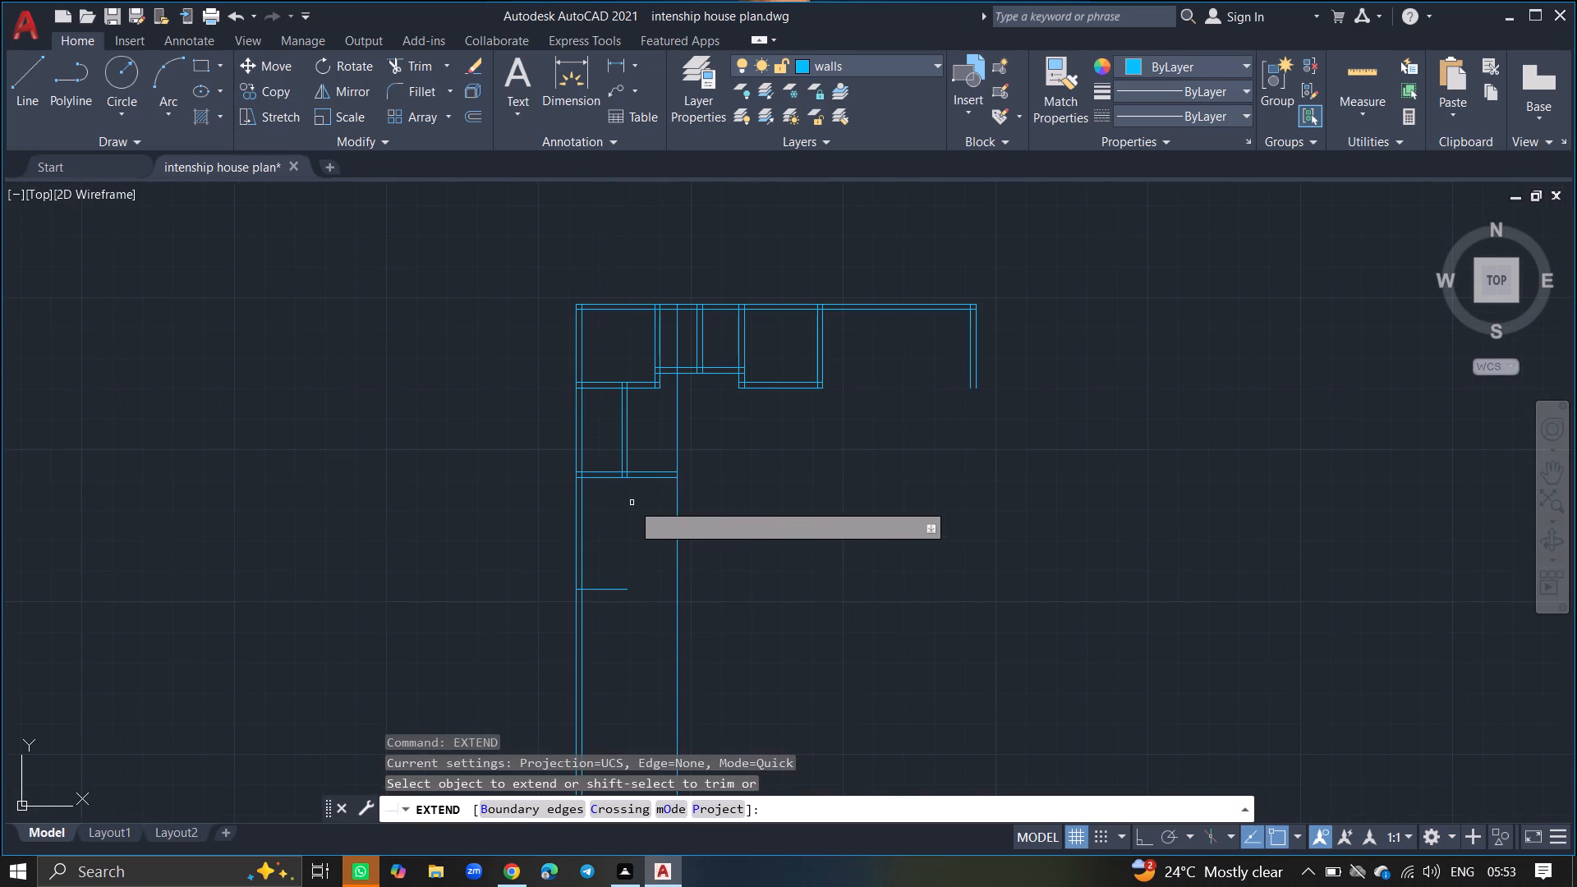
pyautogui.keyDown('ctrl'); pyautogui.scroll(5, 614, 605); pyautogui.keyUp('ctrl')
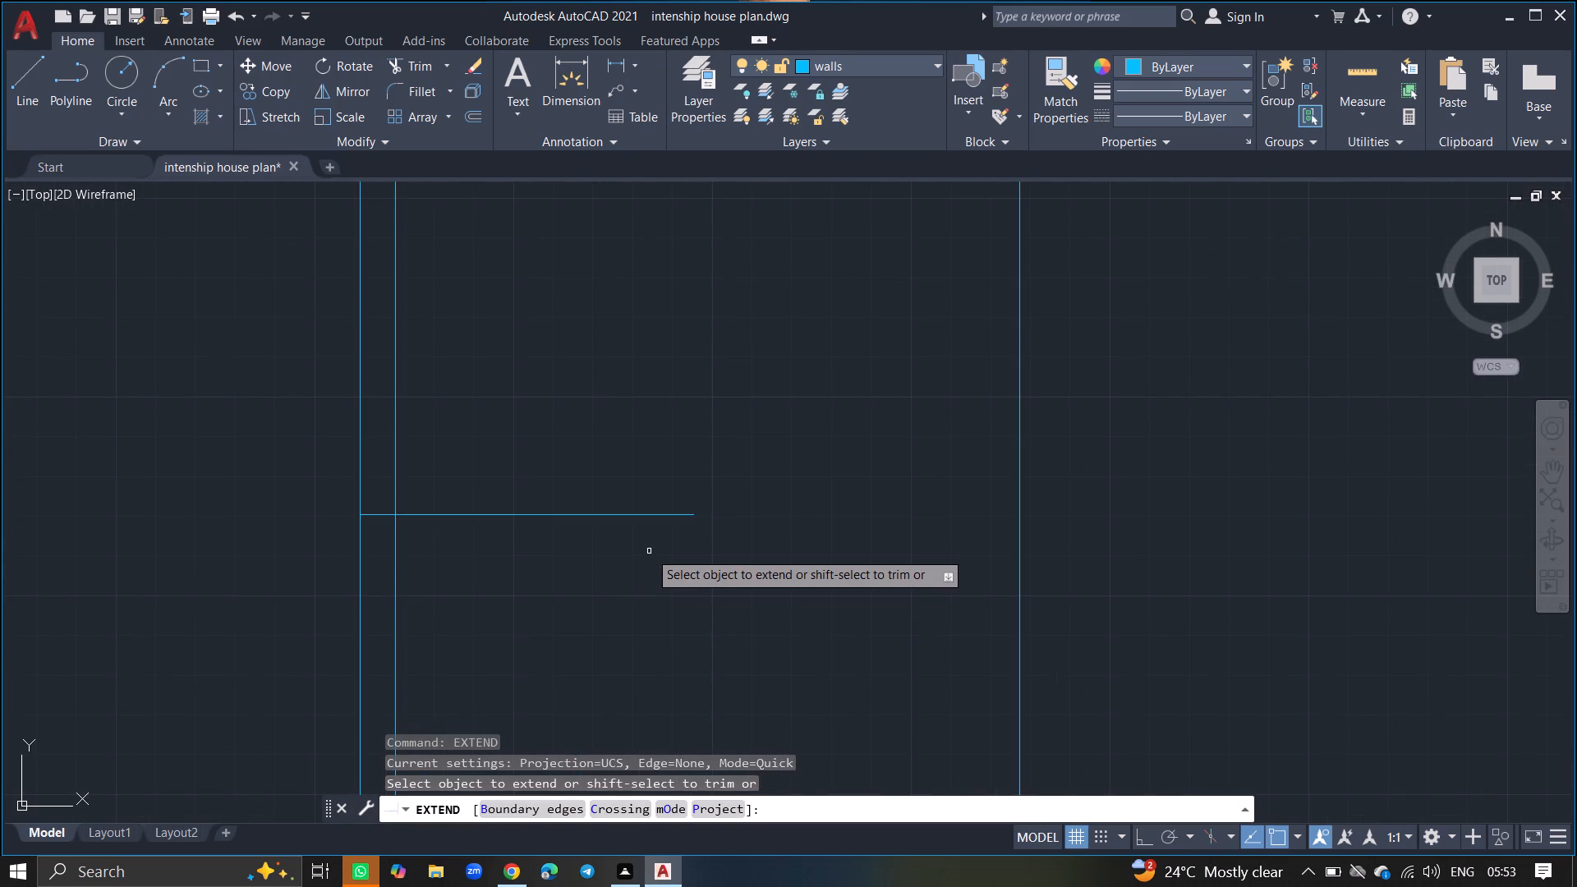
pyautogui.click(655, 516)
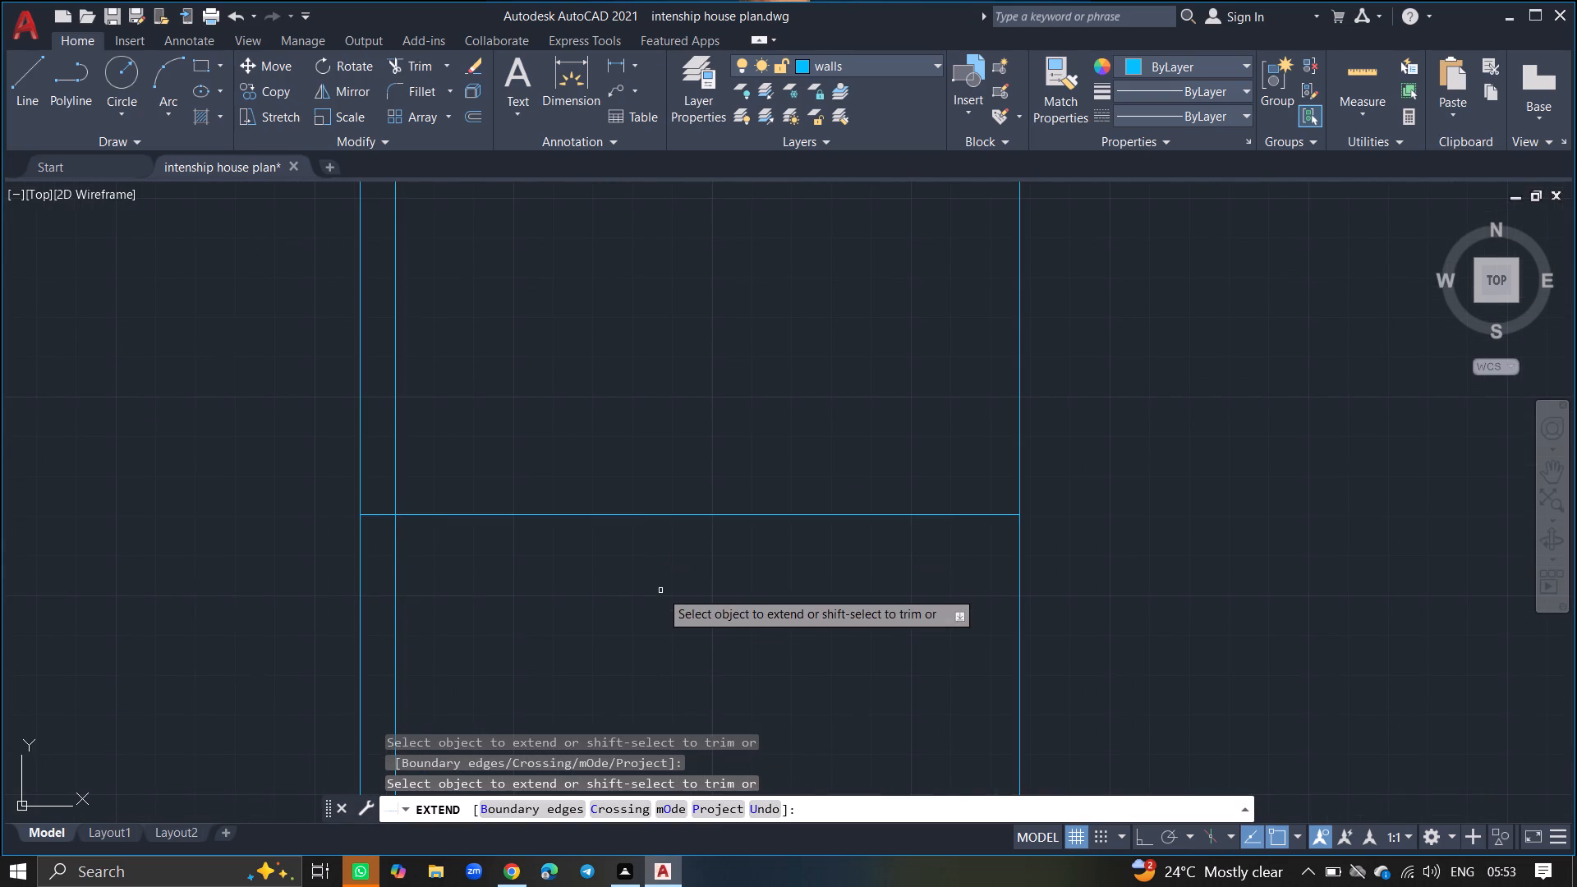
pyautogui.press('Return')
# Offset the bottom line of the room below the narrow room 9" downward to form its bottom wall.
pyautogui.write('offset')
pyautogui.press('Return')
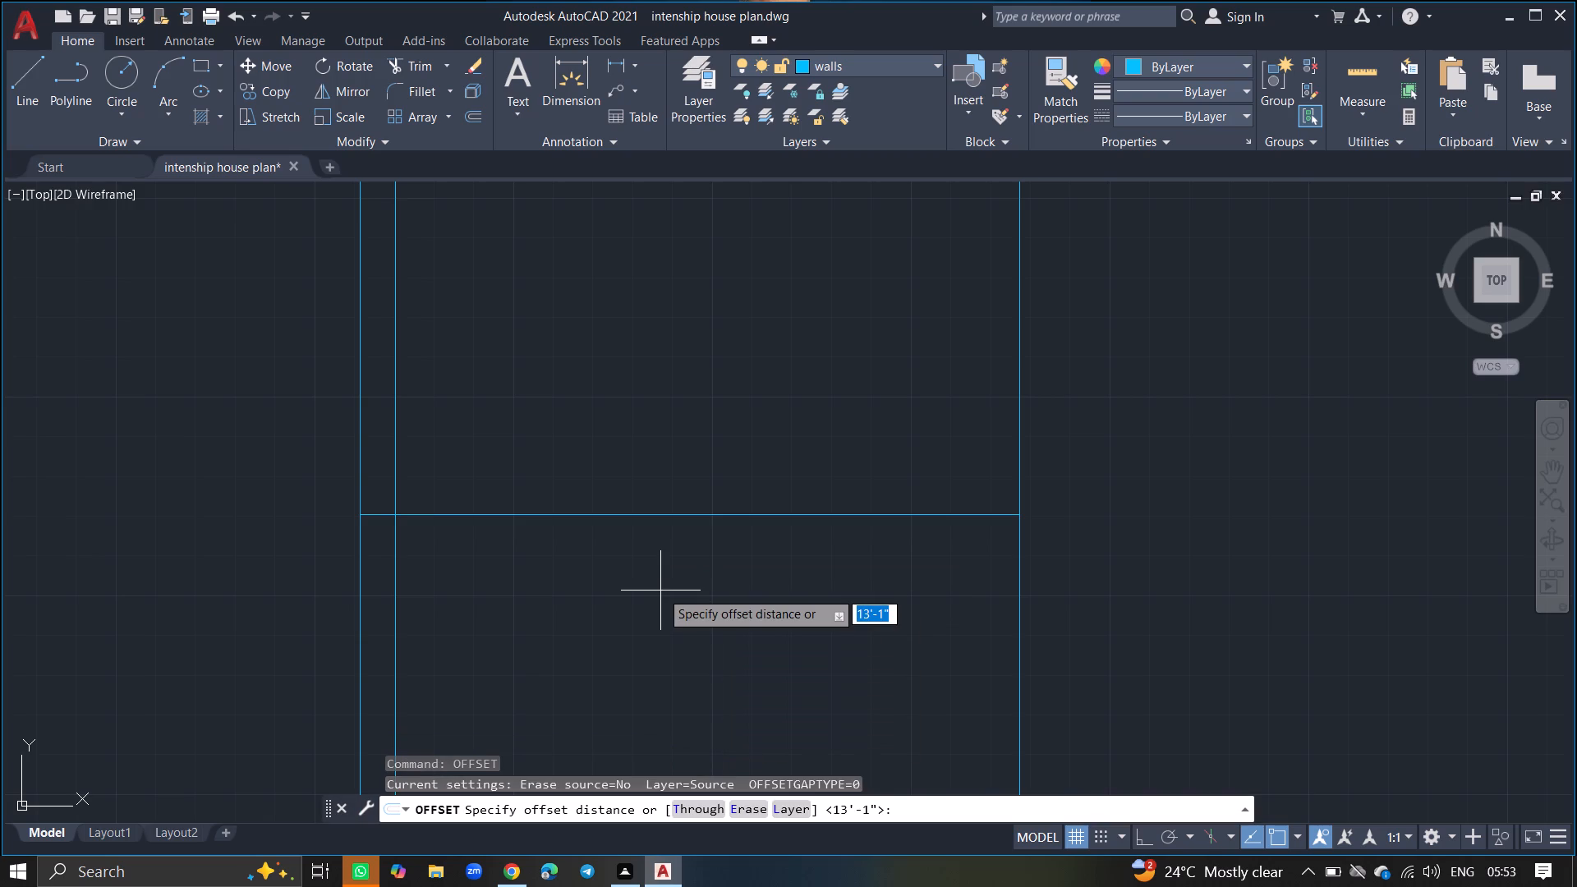
pyautogui.press('9')
pyautogui.hotkey('shift', '"')
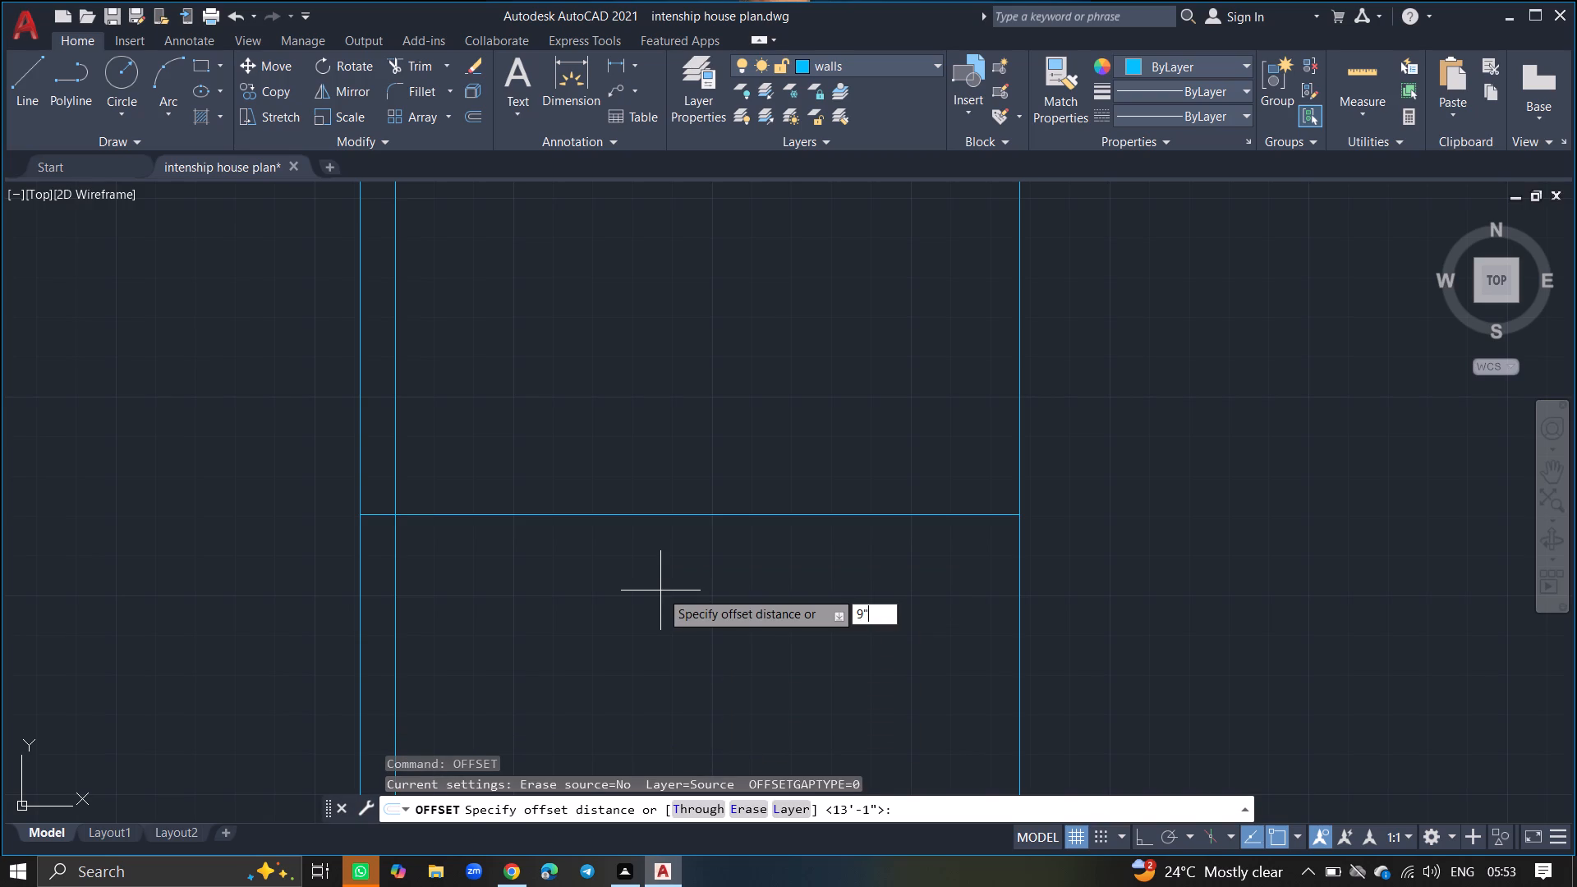
pyautogui.press('Return')
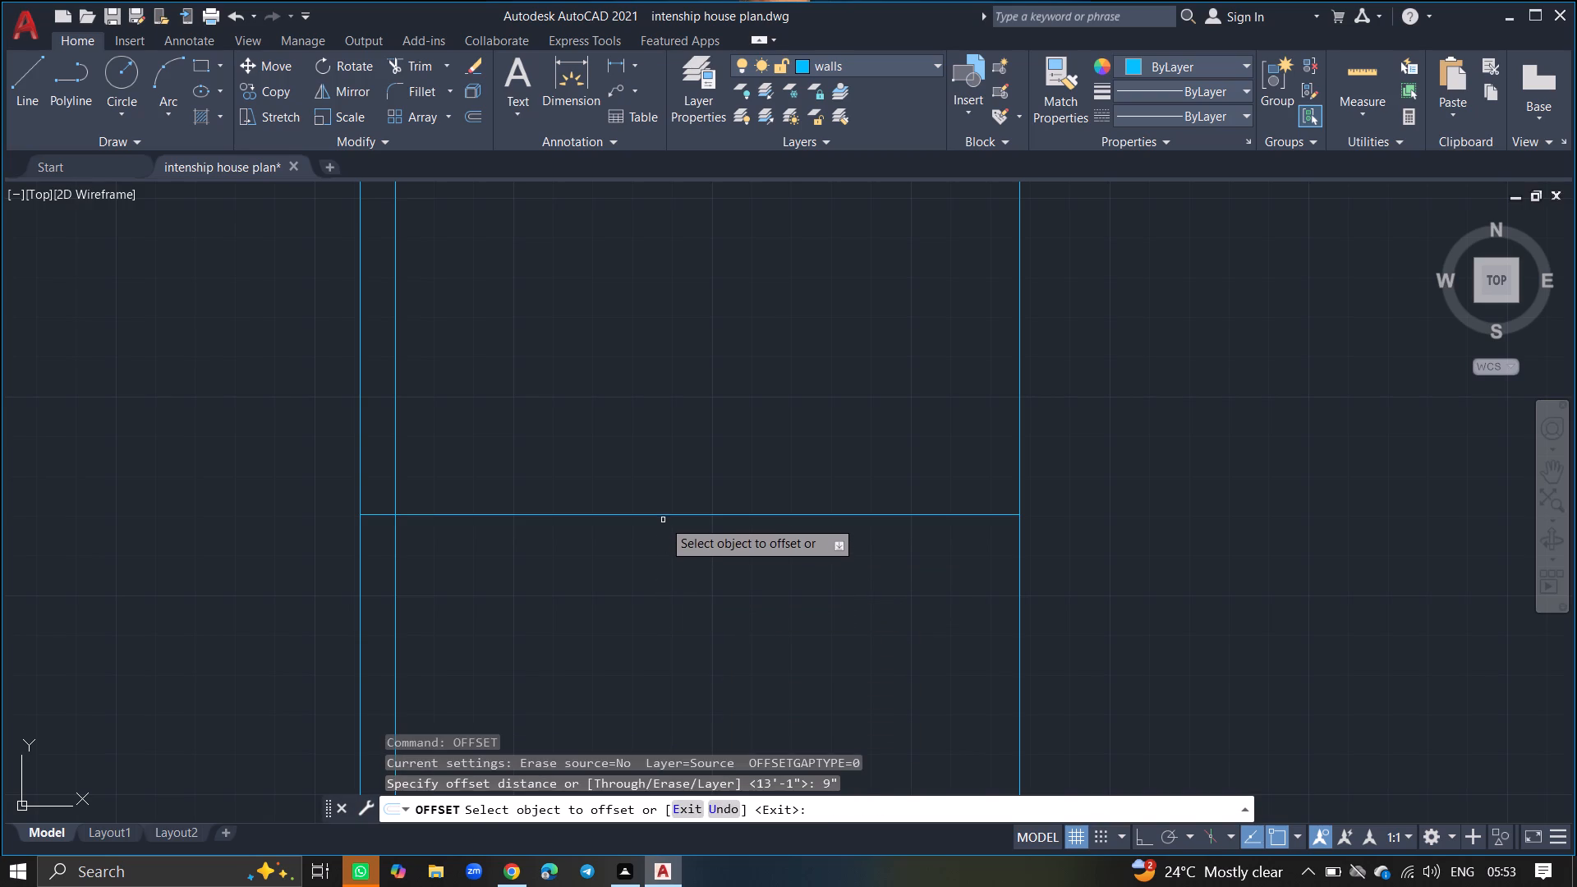
pyautogui.moveTo(663, 515); pyautogui.dragTo(672, 604)
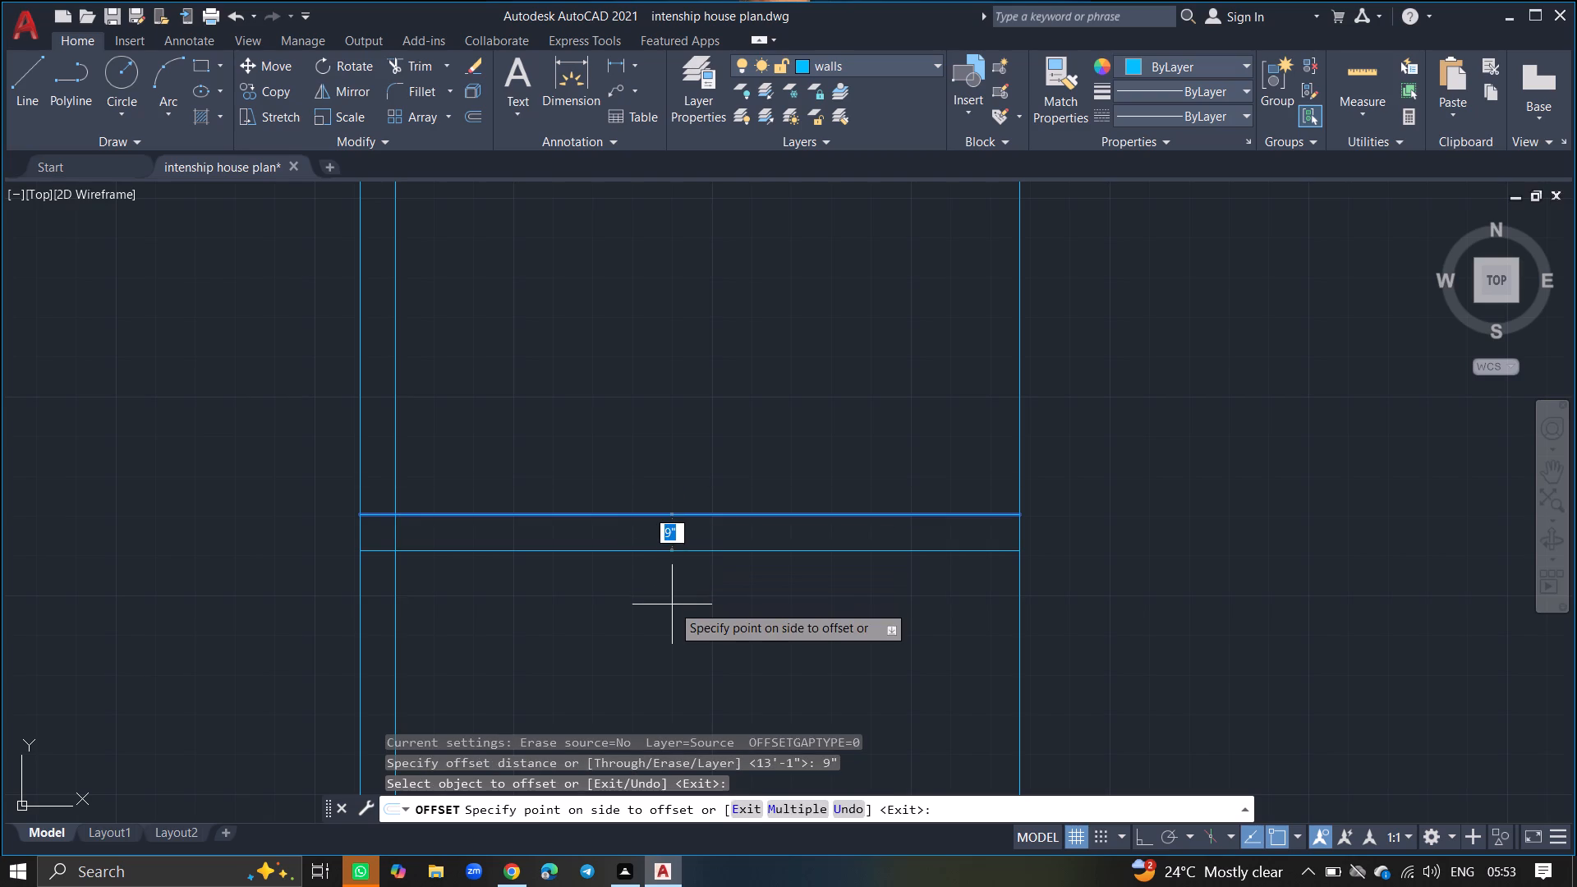
pyautogui.click(672, 604)
pyautogui.press('Return')
# Offset the new long vertical line on the room's right side 9" to the right to form a wall.
pyautogui.keyDown('ctrl'); pyautogui.scroll(-3, 672, 604); pyautogui.keyUp('ctrl')
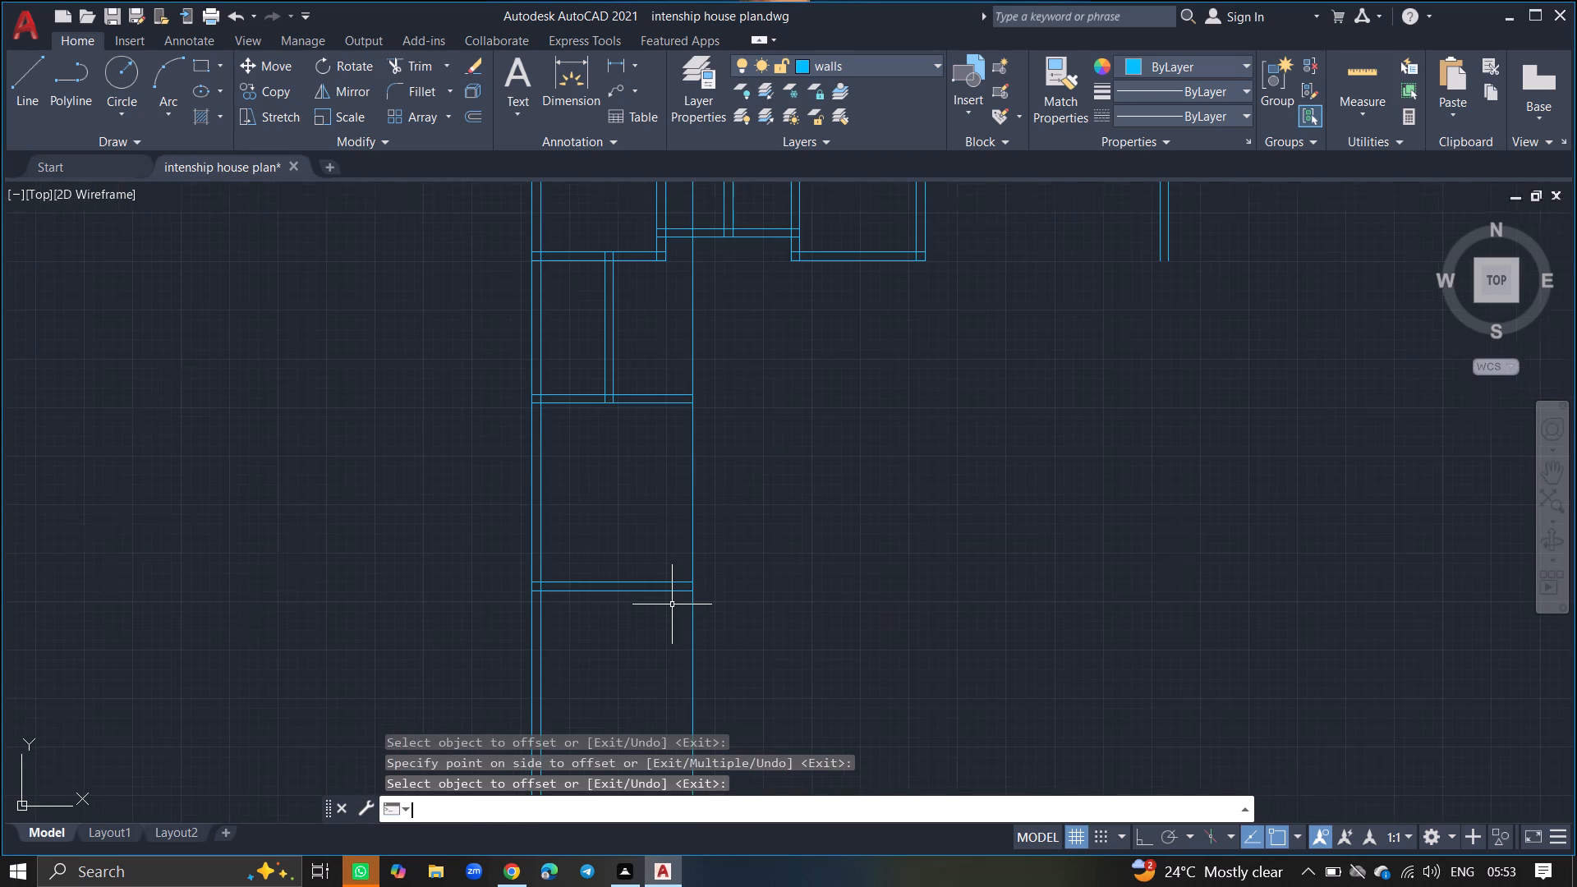
pyautogui.write('off')
pyautogui.write('set')
pyautogui.press('Return')
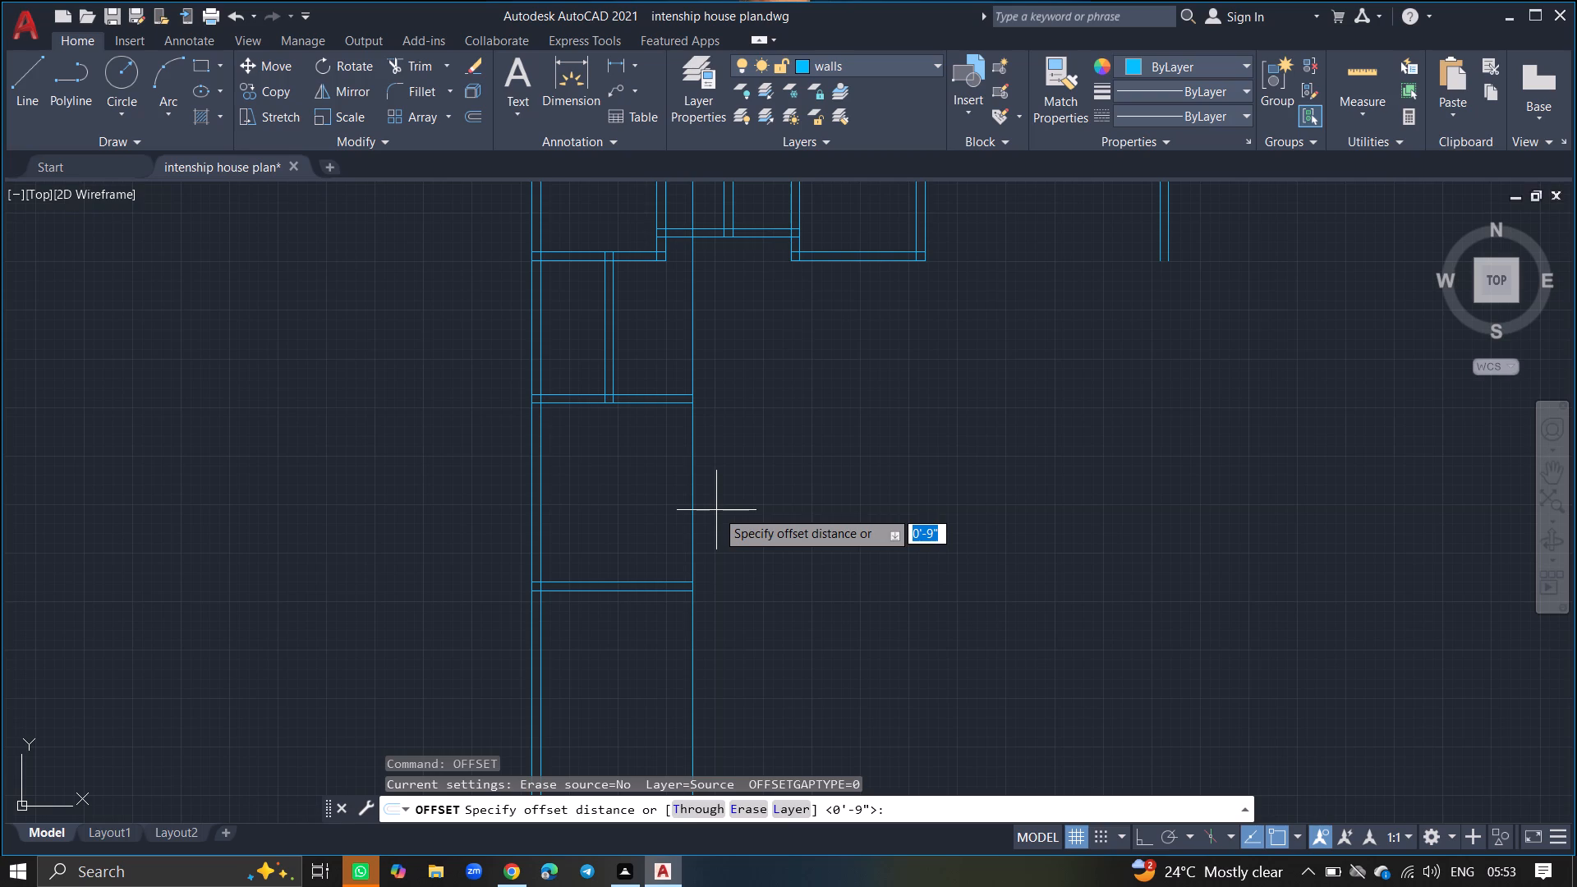
pyautogui.press('9')
pyautogui.hotkey('shift', '"')
pyautogui.press('Return')
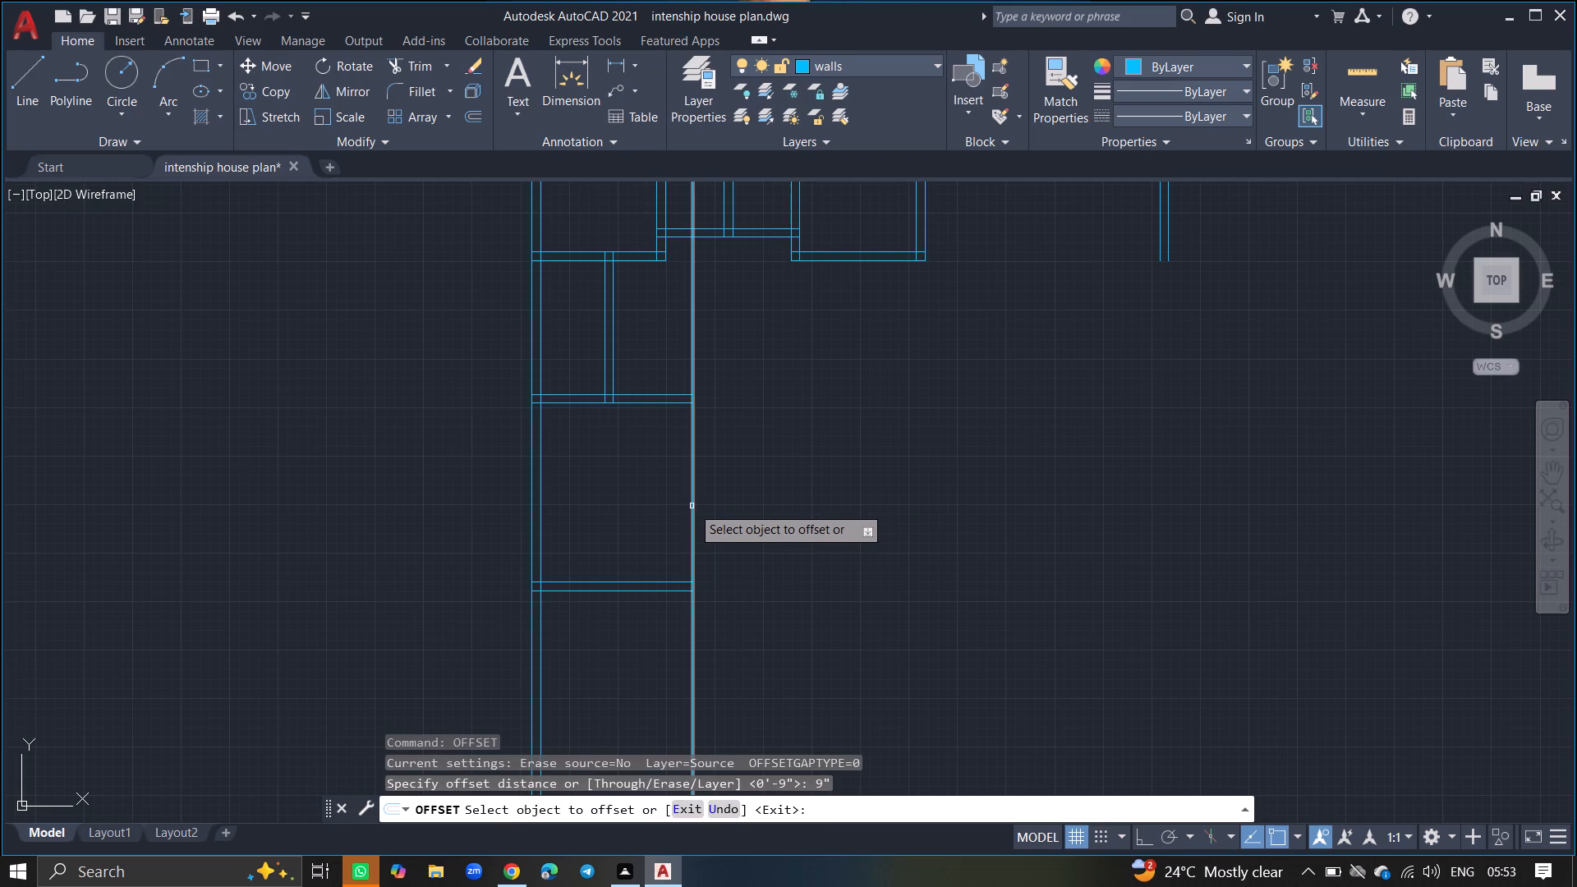
pyautogui.click(692, 506)
pyautogui.click(727, 503)
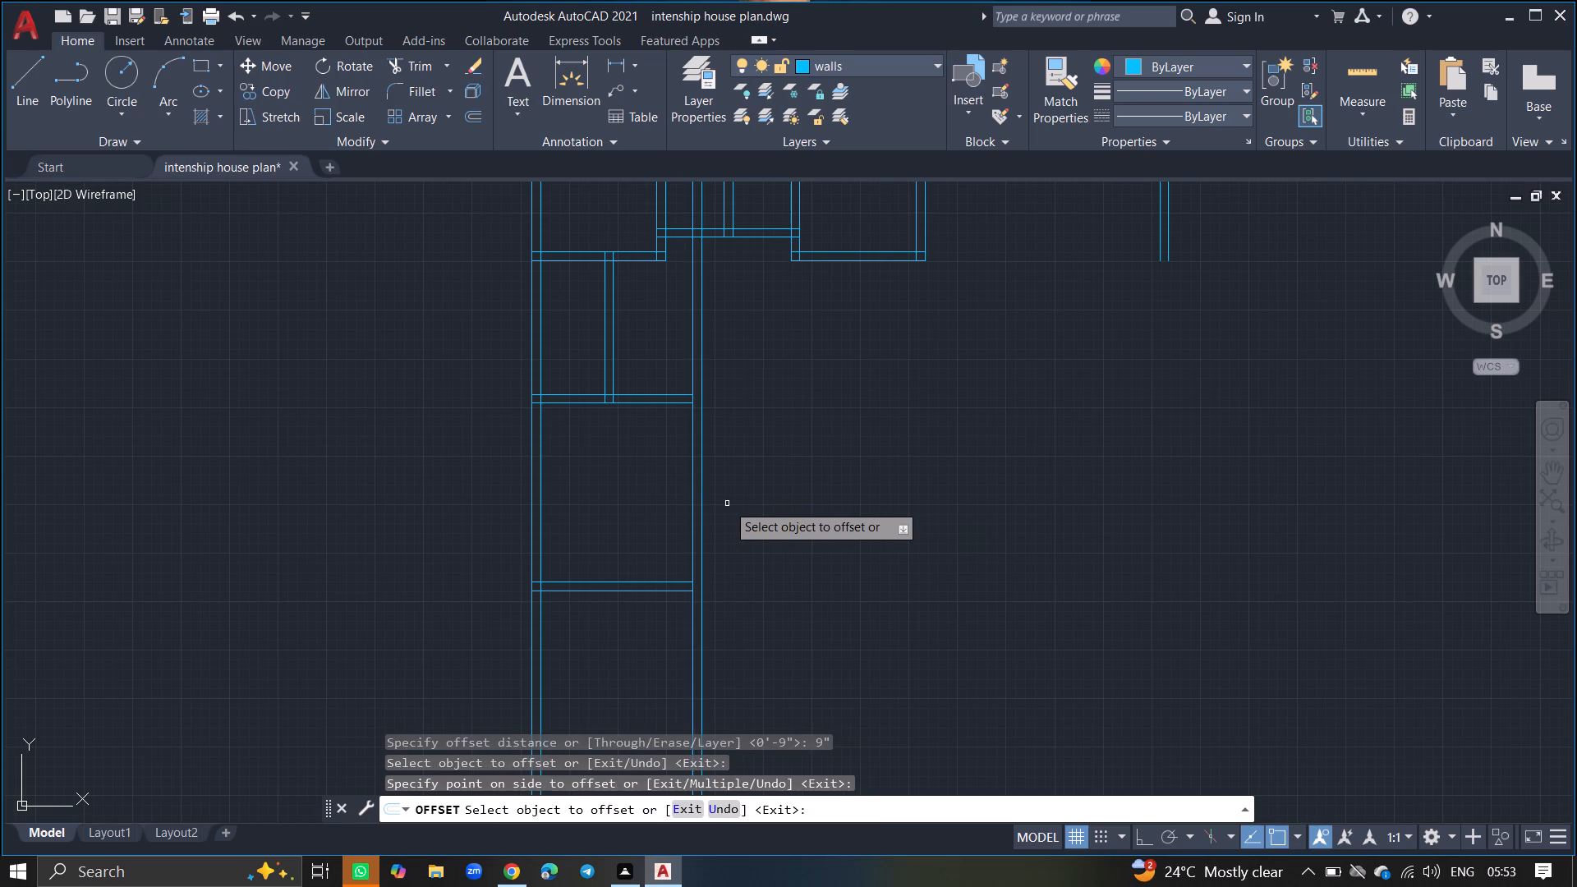
pyautogui.press('Return')
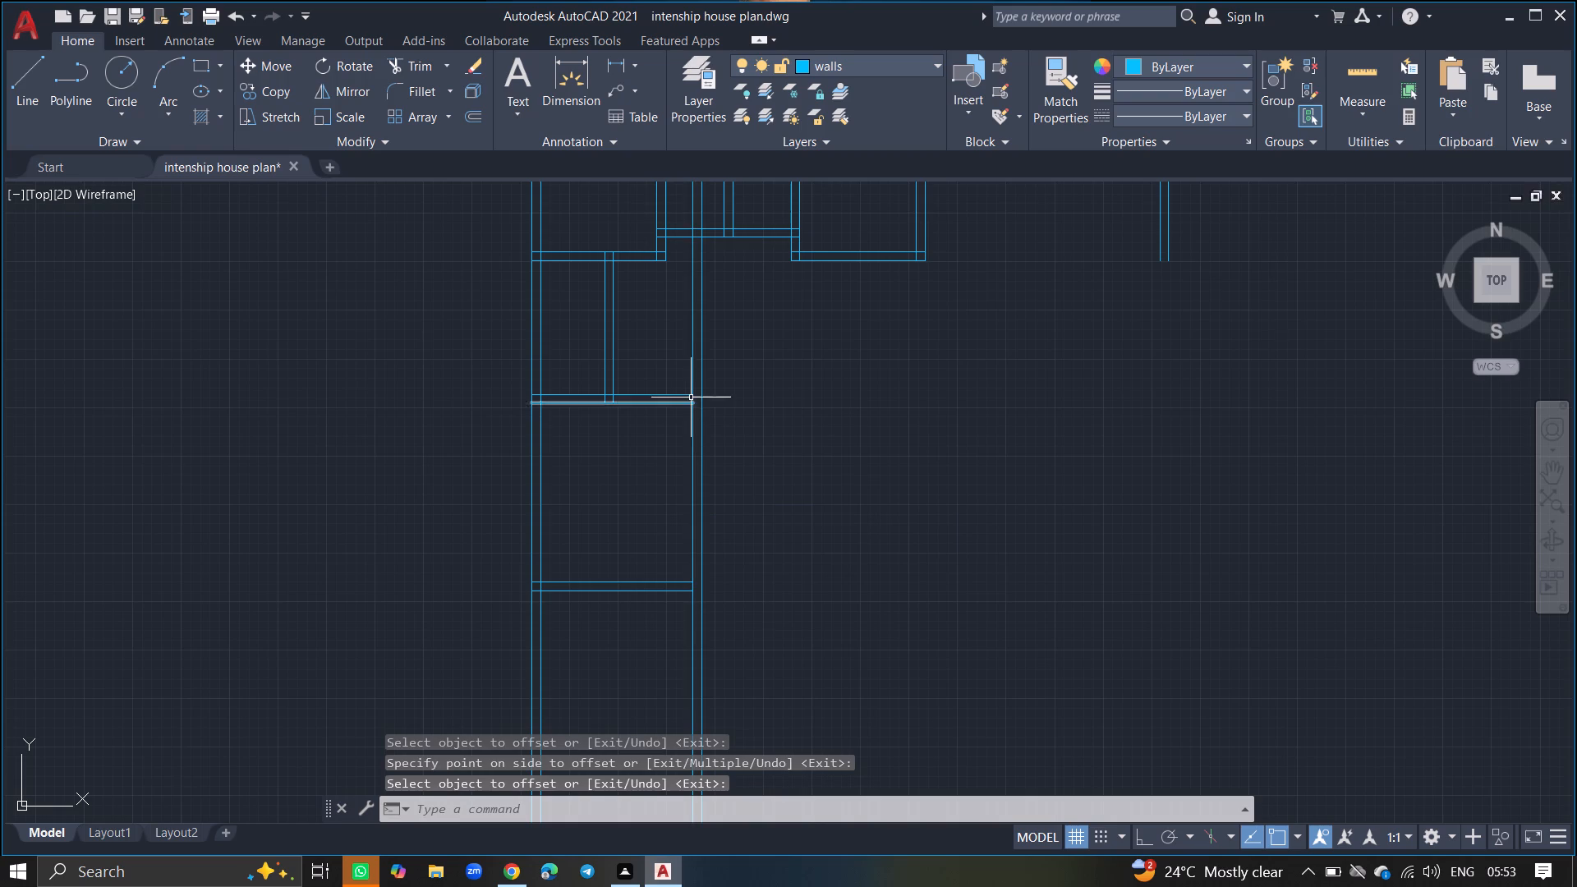
# Extend both lines of the room's top and bottom walls to the outer line of the new right wall.
pyautogui.keyDown('ctrl'); pyautogui.scroll(6, 691, 392); pyautogui.keyUp('ctrl')
pyautogui.write('ex')
pyautogui.press('Return')
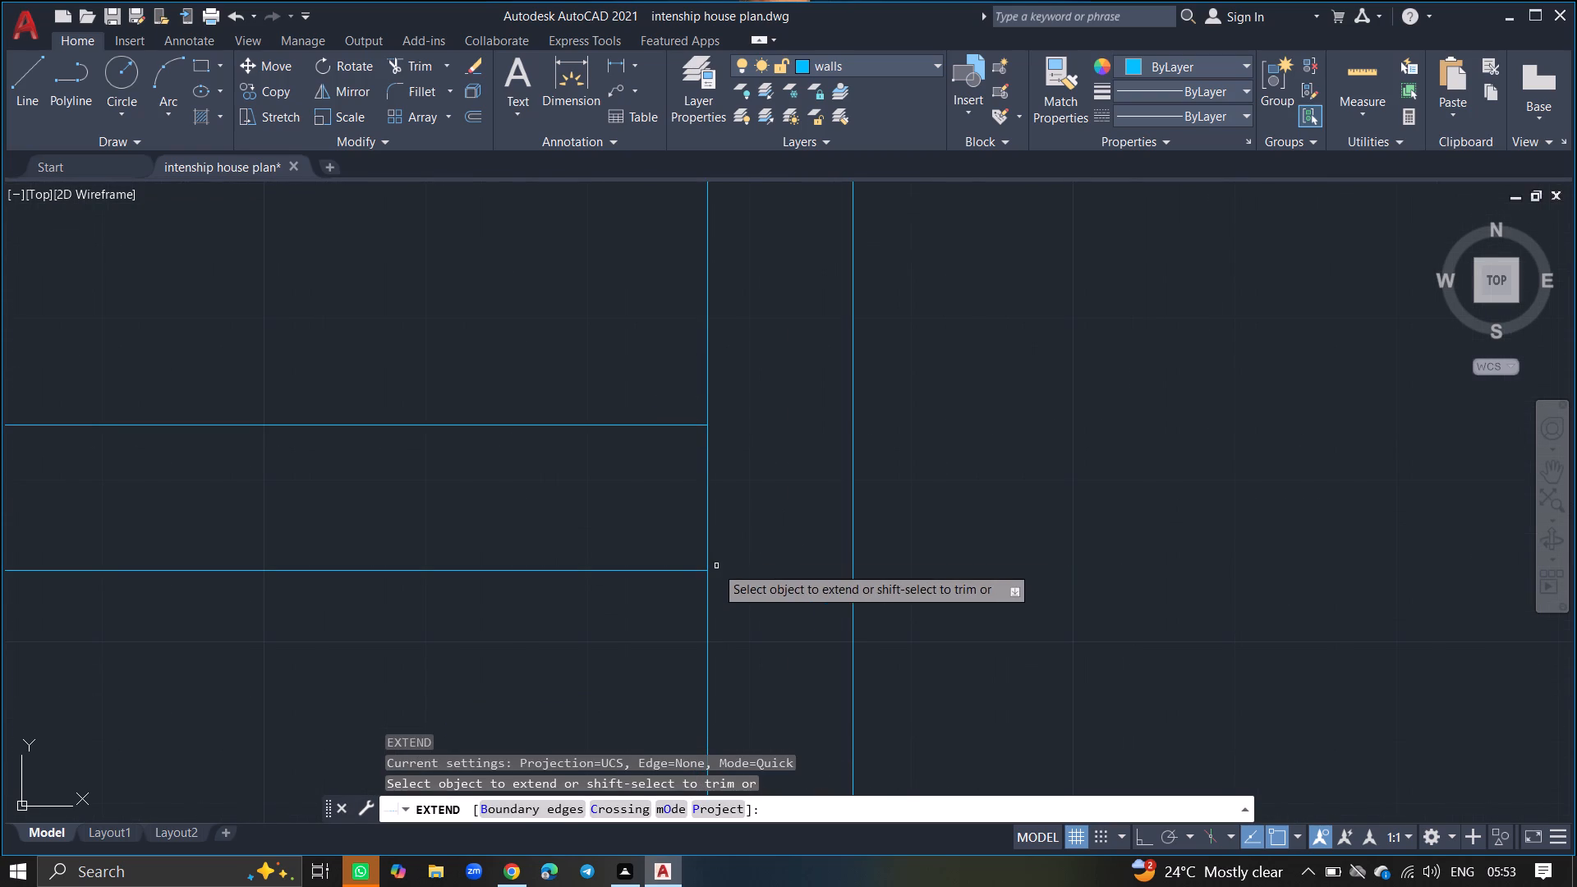
pyautogui.click(691, 572)
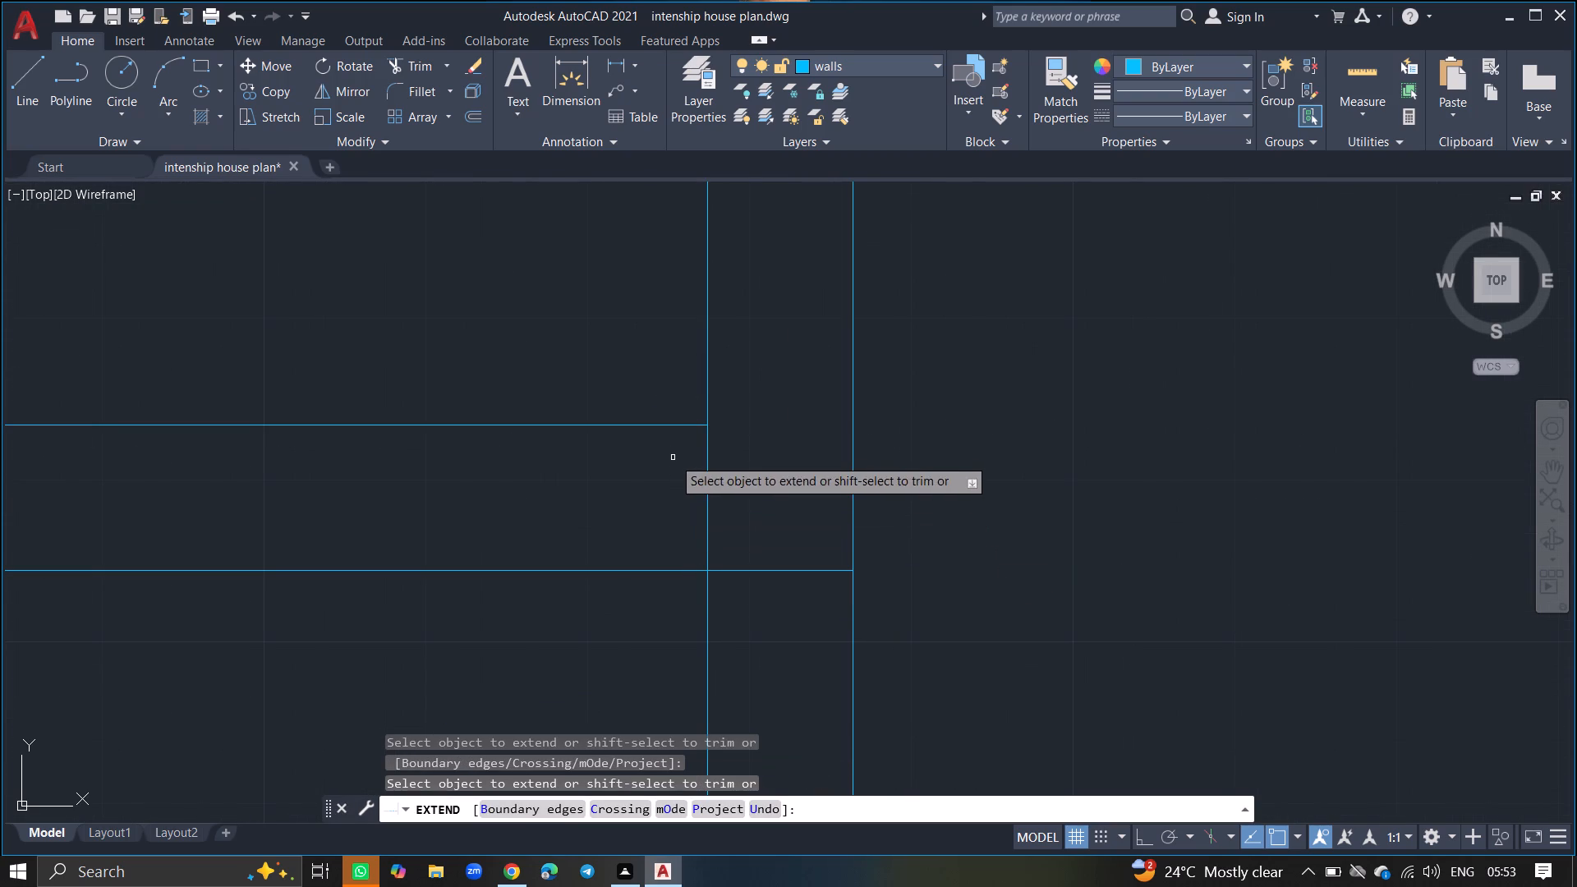
pyautogui.click(674, 426)
pyautogui.keyDown('ctrl'); pyautogui.scroll(-6, 796, 488); pyautogui.keyUp('ctrl')
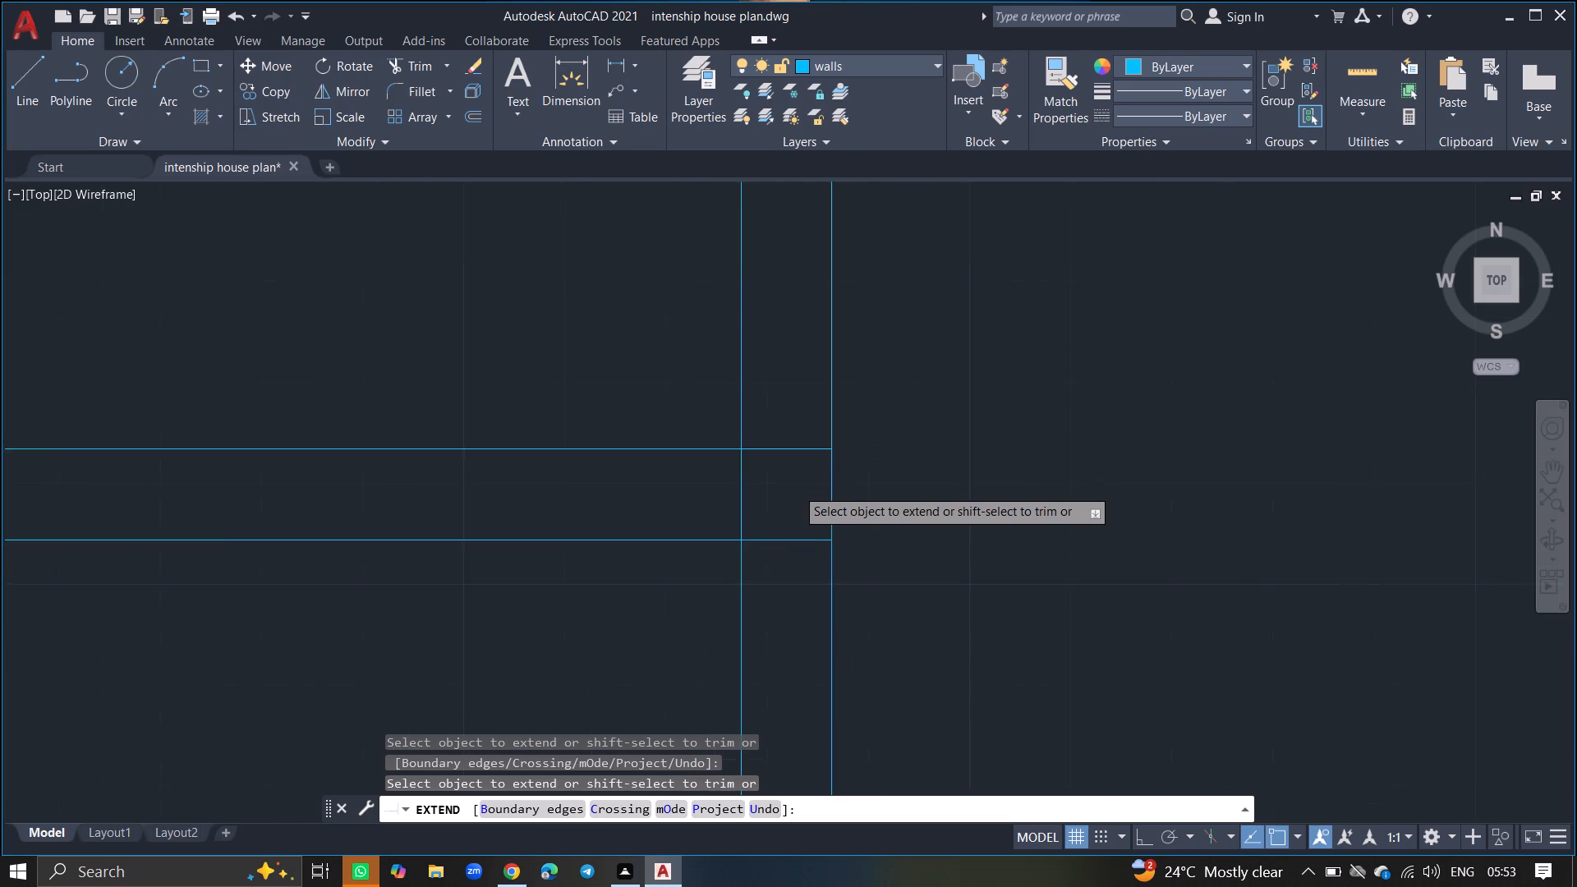
pyautogui.keyDown('ctrl'); pyautogui.scroll(-1, 796, 488); pyautogui.keyUp('ctrl')
pyautogui.keyDown('ctrl'); pyautogui.scroll(8, 773, 684); pyautogui.keyUp('ctrl')
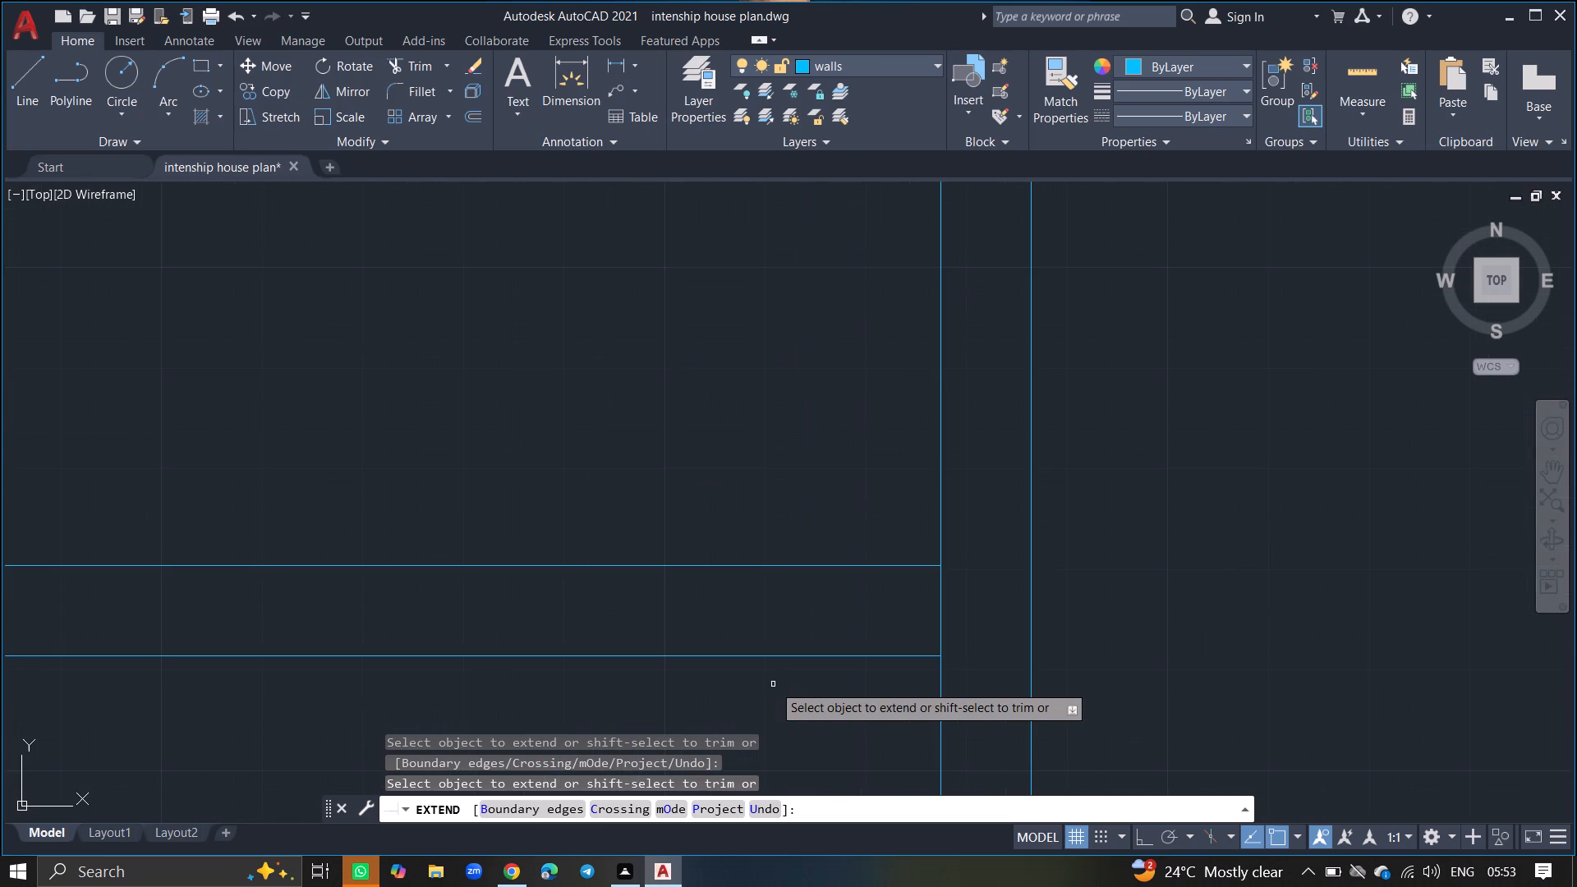
pyautogui.click(789, 658)
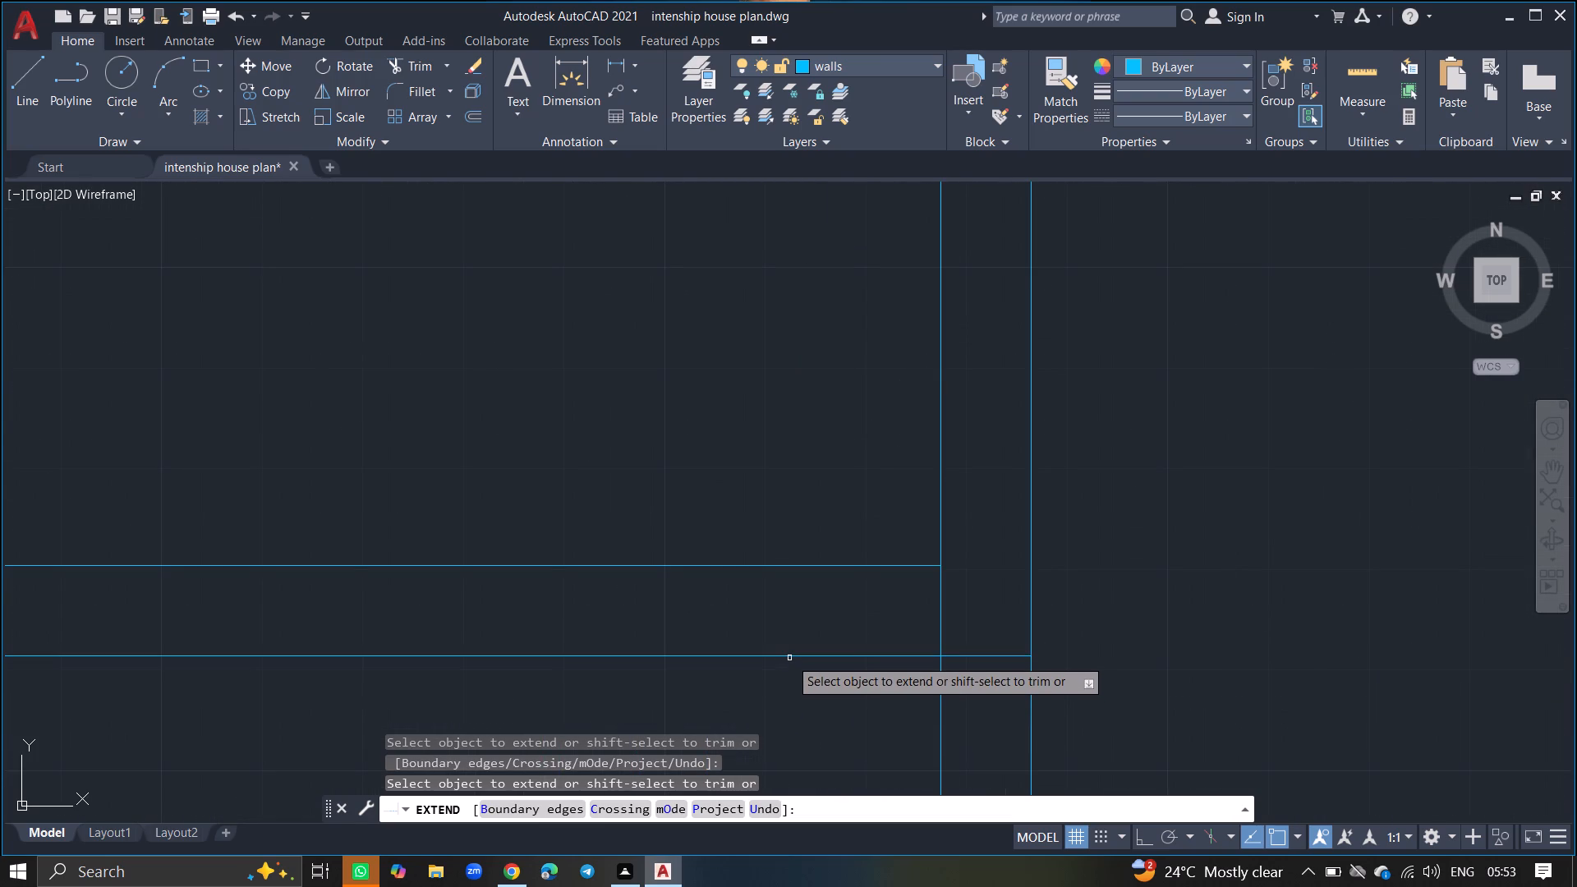
pyautogui.click(791, 569)
pyautogui.click(790, 508)
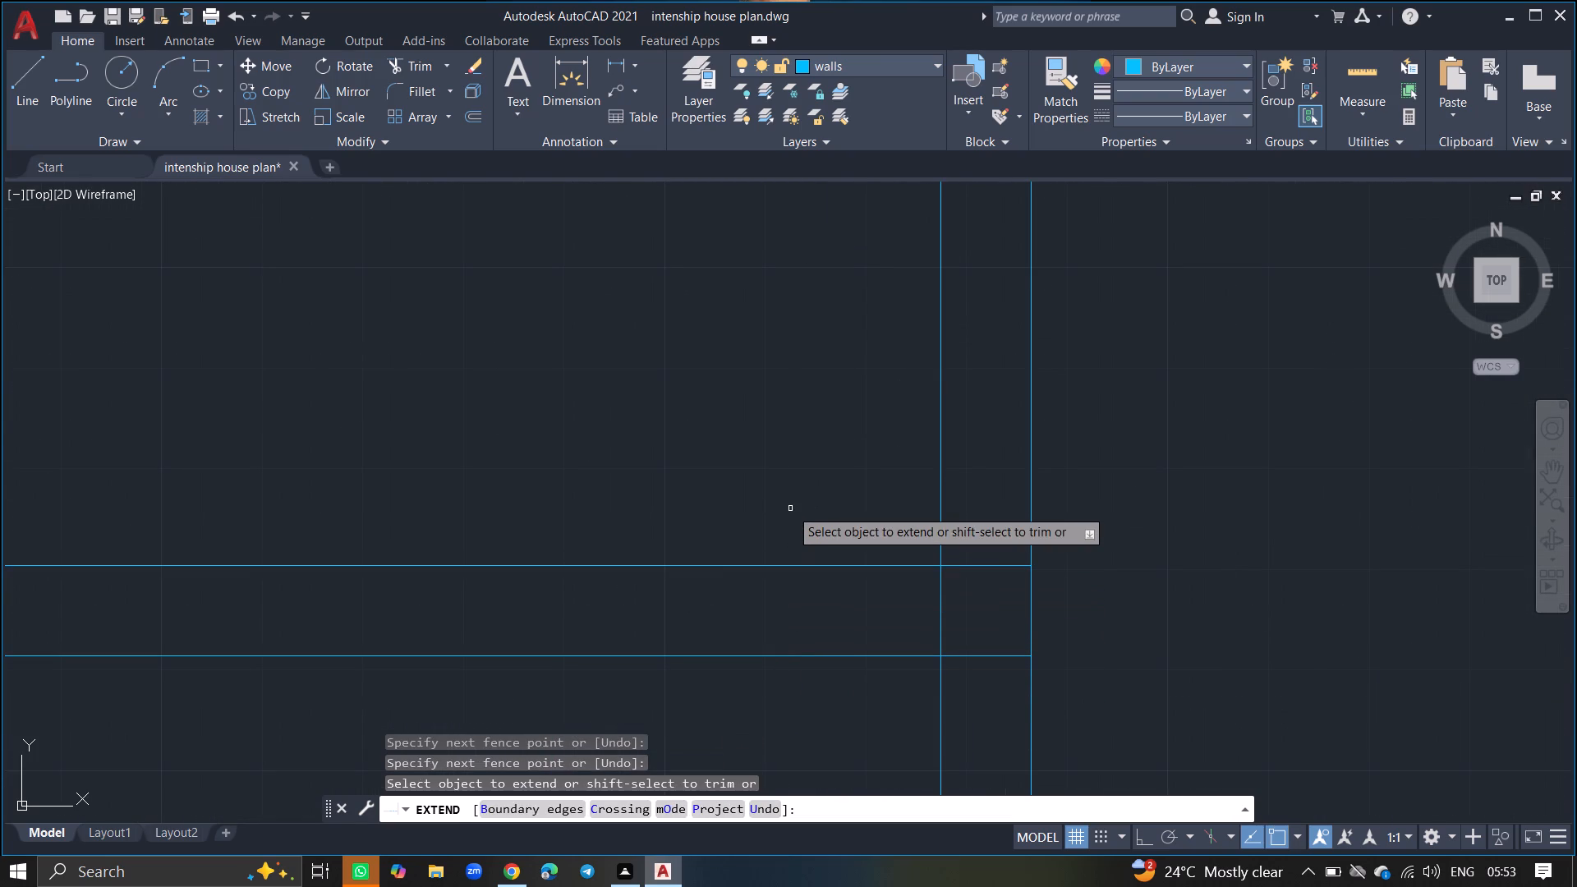
pyautogui.press('Return')
# Trim both lines of the right wall where they run below the room's bottom wall.
pyautogui.write('trim')
pyautogui.press('Return')
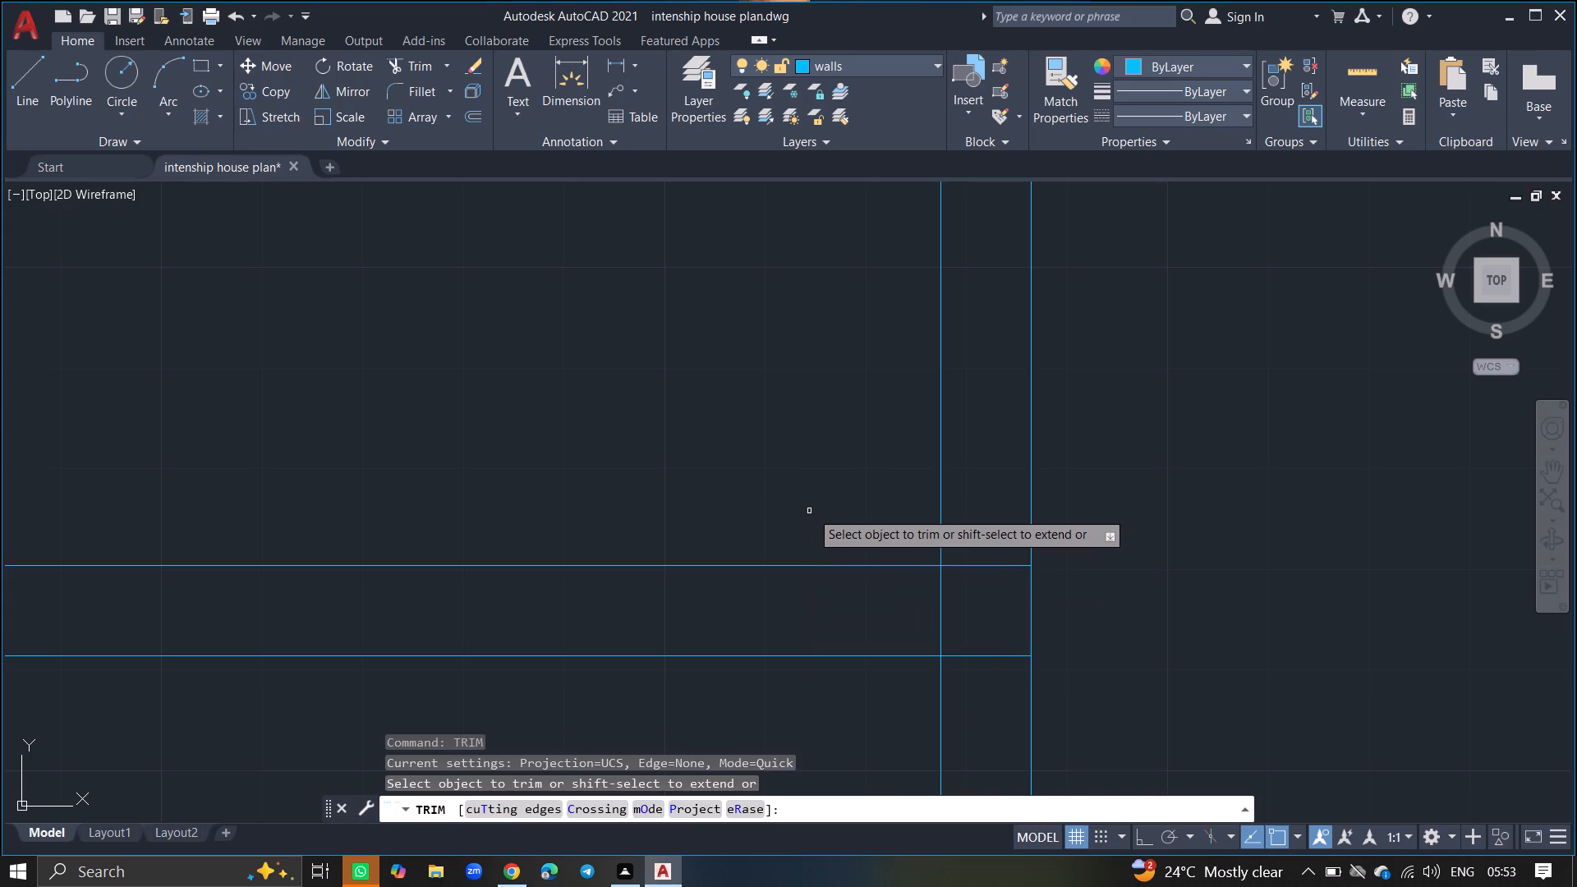
pyautogui.keyDown('ctrl'); pyautogui.scroll(-6, 819, 499); pyautogui.keyUp('ctrl')
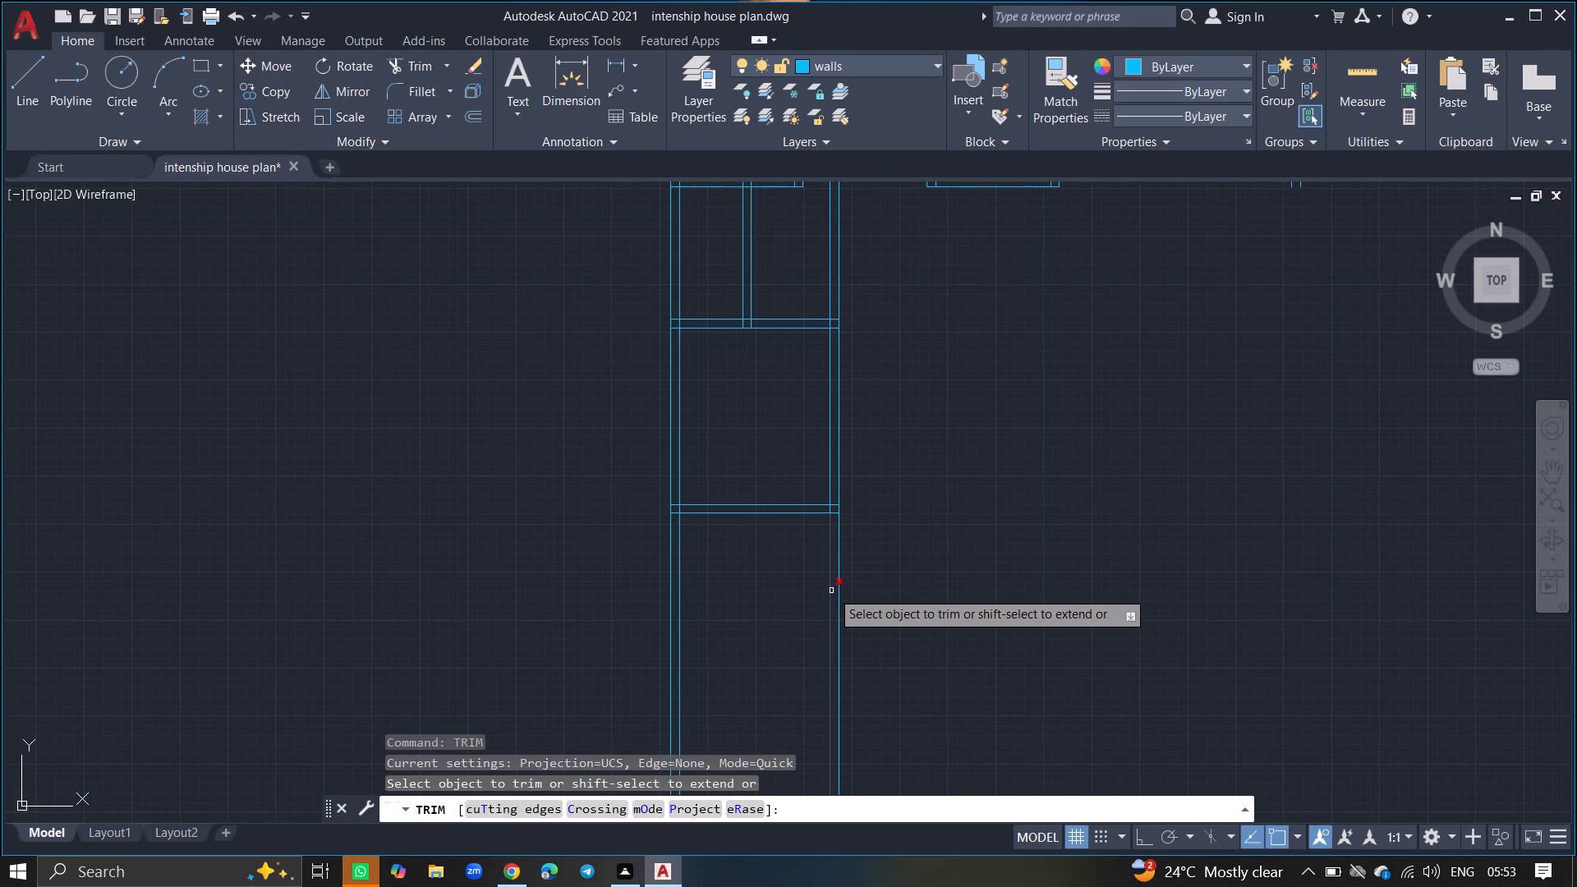
pyautogui.click(831, 591)
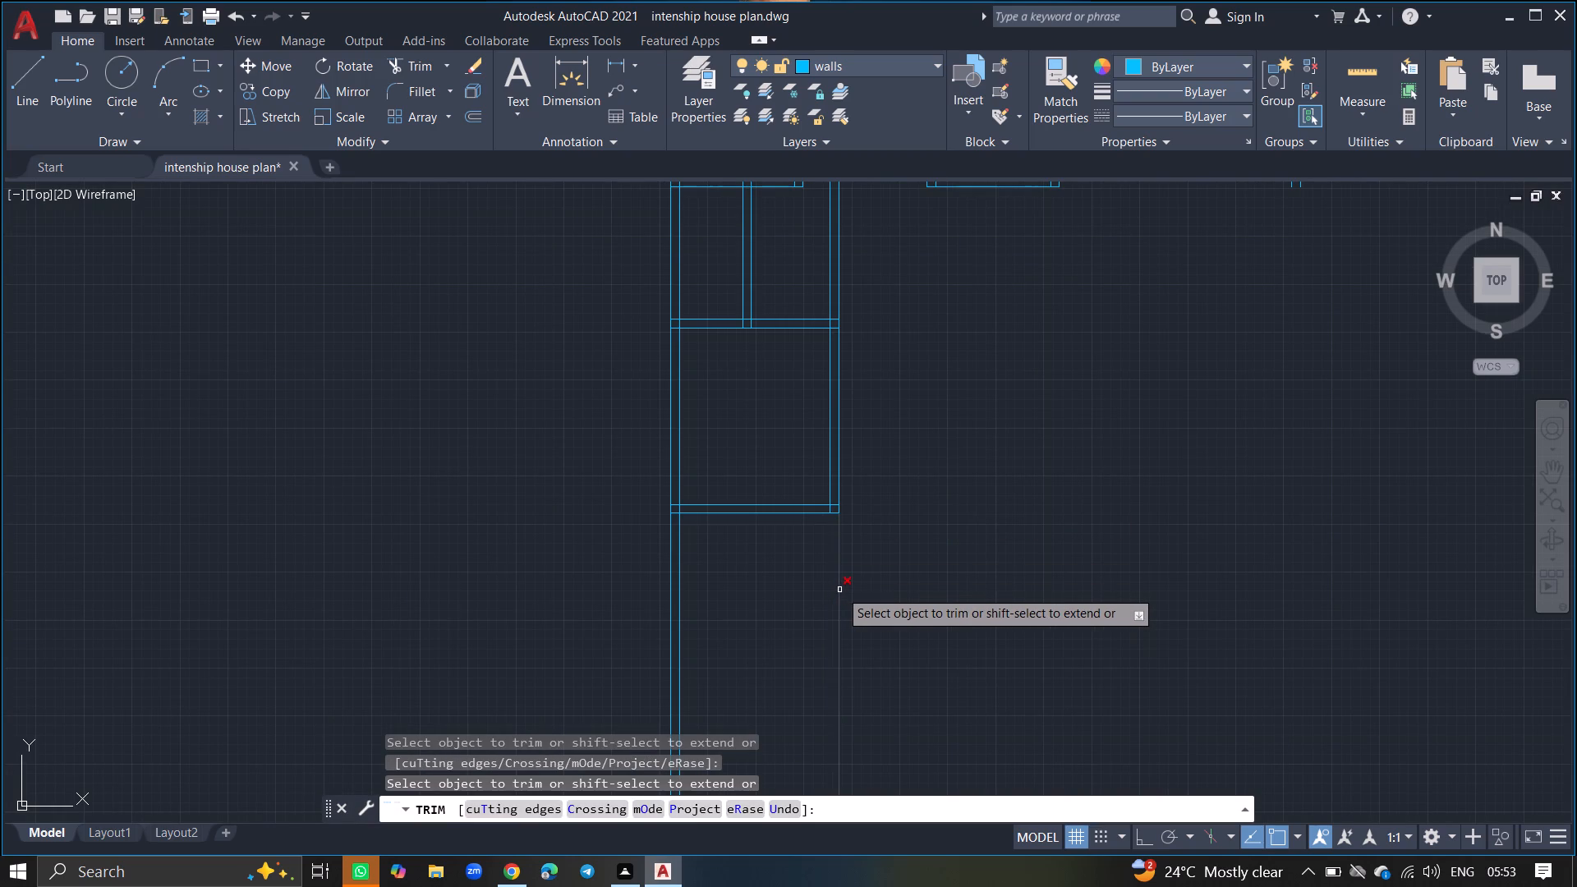
pyautogui.click(839, 590)
# Trim both lines of the same vertical wall where they cross the small top-row room, including the piece inside the top exterior wall.
pyautogui.keyDown('ctrl'); pyautogui.scroll(-1, 839, 590); pyautogui.keyUp('ctrl')
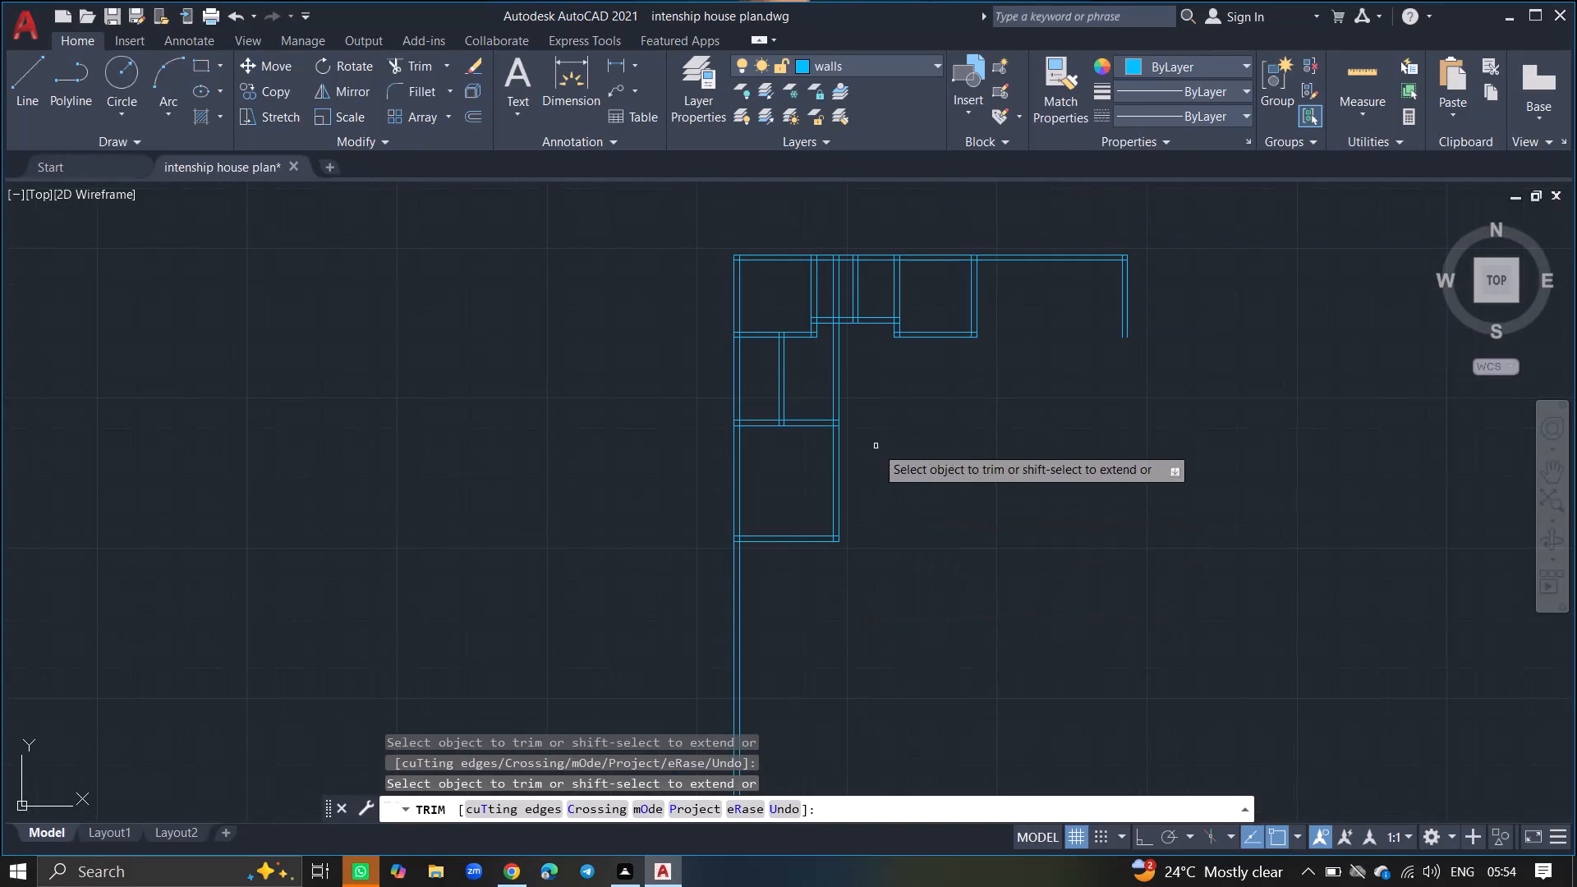
pyautogui.keyDown('ctrl'); pyautogui.scroll(6, 838, 295); pyautogui.keyUp('ctrl')
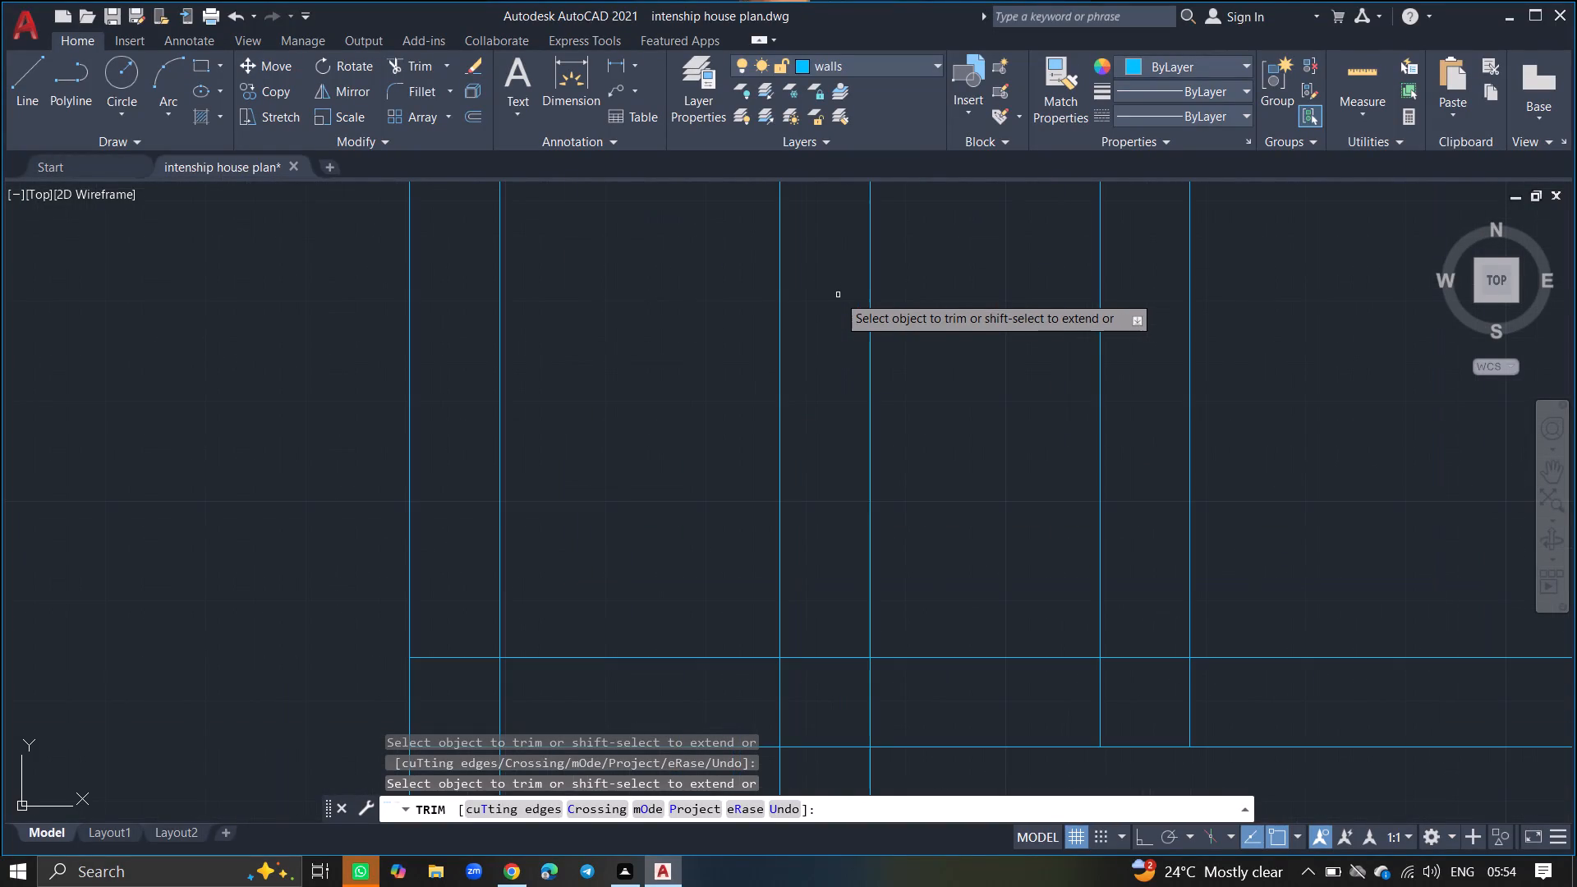
pyautogui.click(871, 292)
pyautogui.keyDown('ctrl'); pyautogui.scroll(-2, 871, 292); pyautogui.keyUp('ctrl')
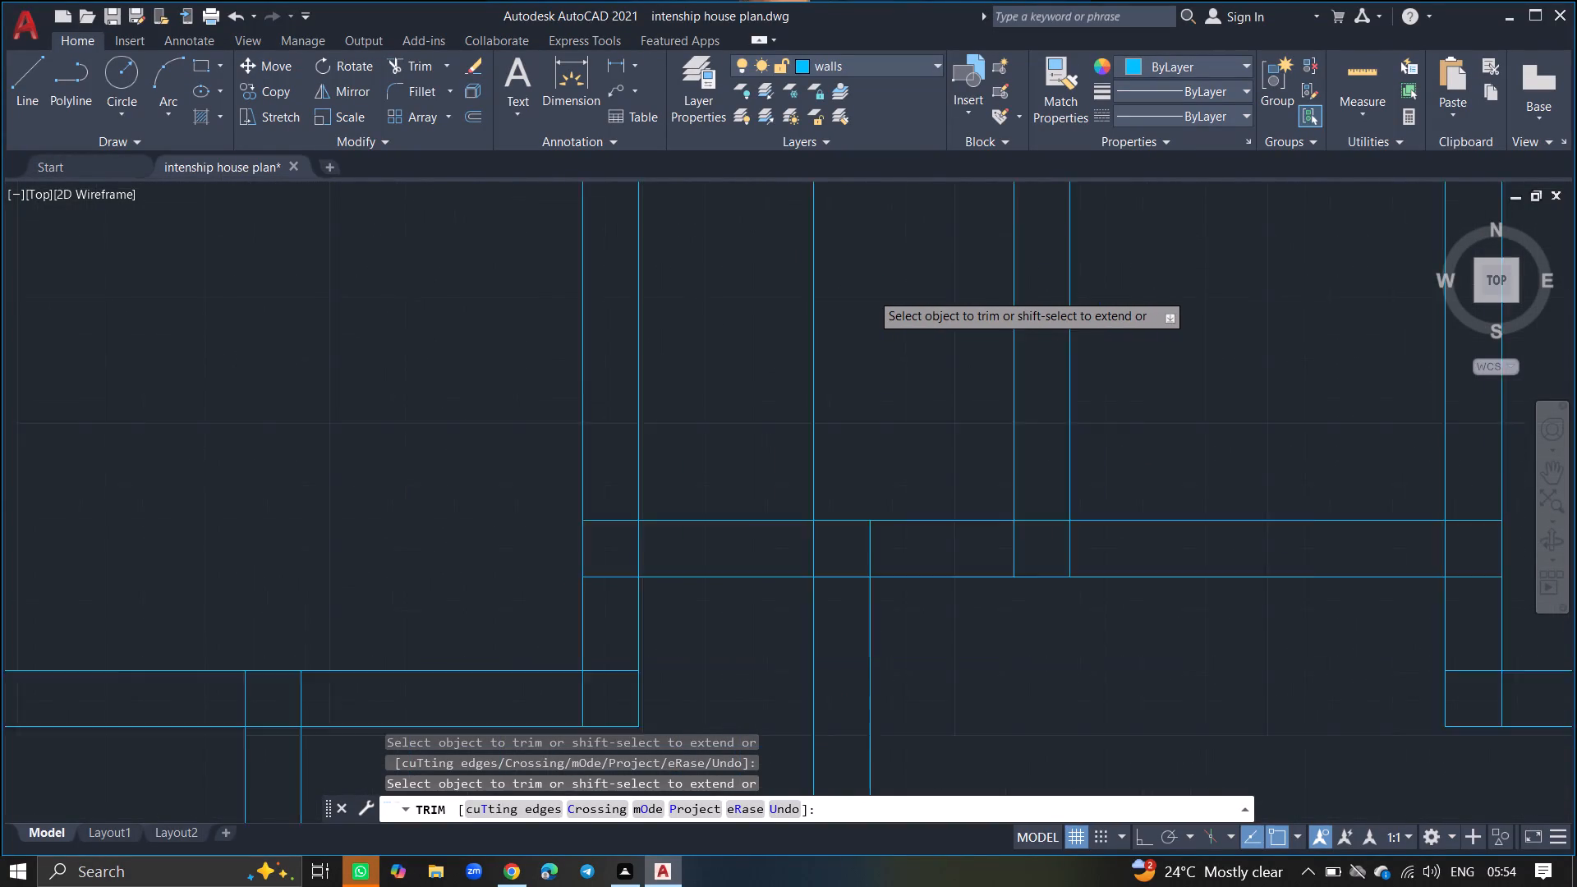
pyautogui.keyDown('ctrl'); pyautogui.scroll(-4, 871, 292); pyautogui.keyUp('ctrl')
pyautogui.click(856, 289)
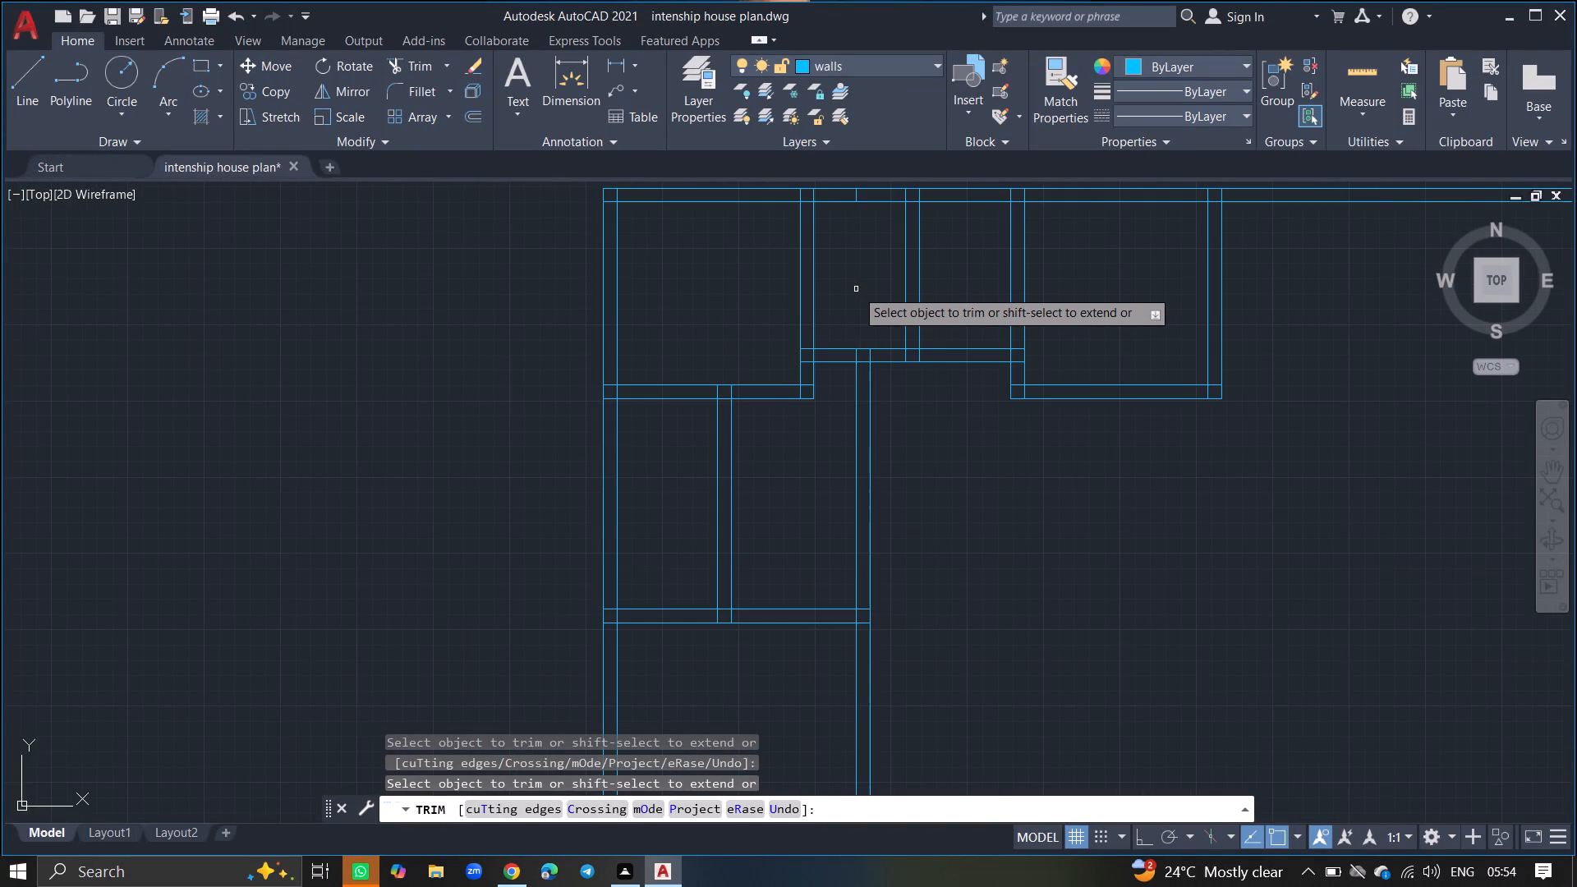
pyautogui.click(858, 195)
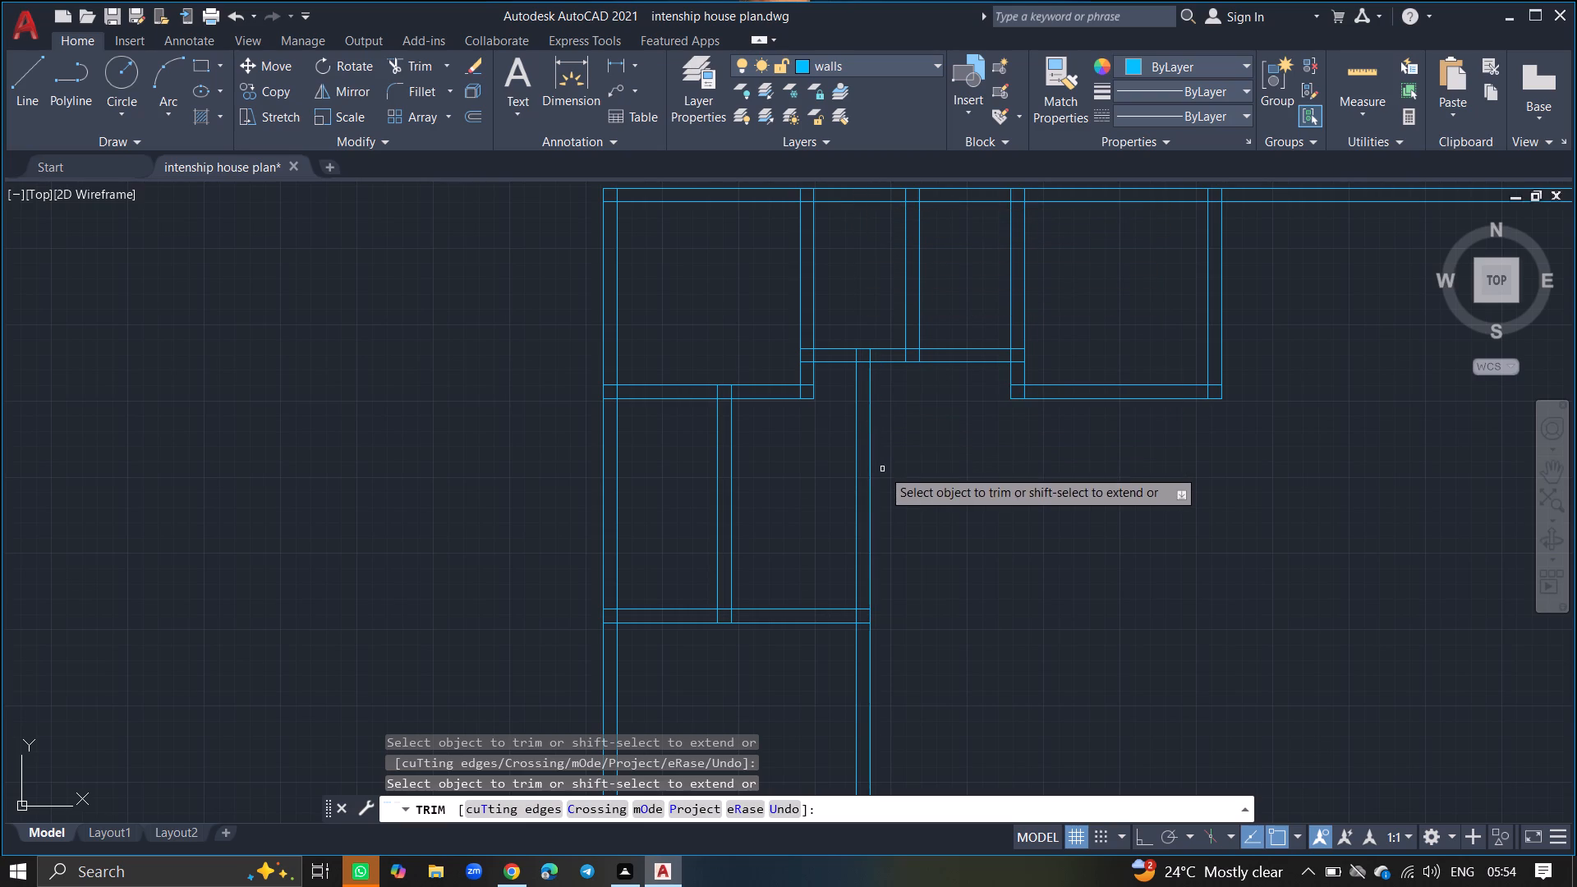
pyautogui.keyDown('ctrl'); pyautogui.scroll(-3, 807, 600); pyautogui.keyUp('ctrl')
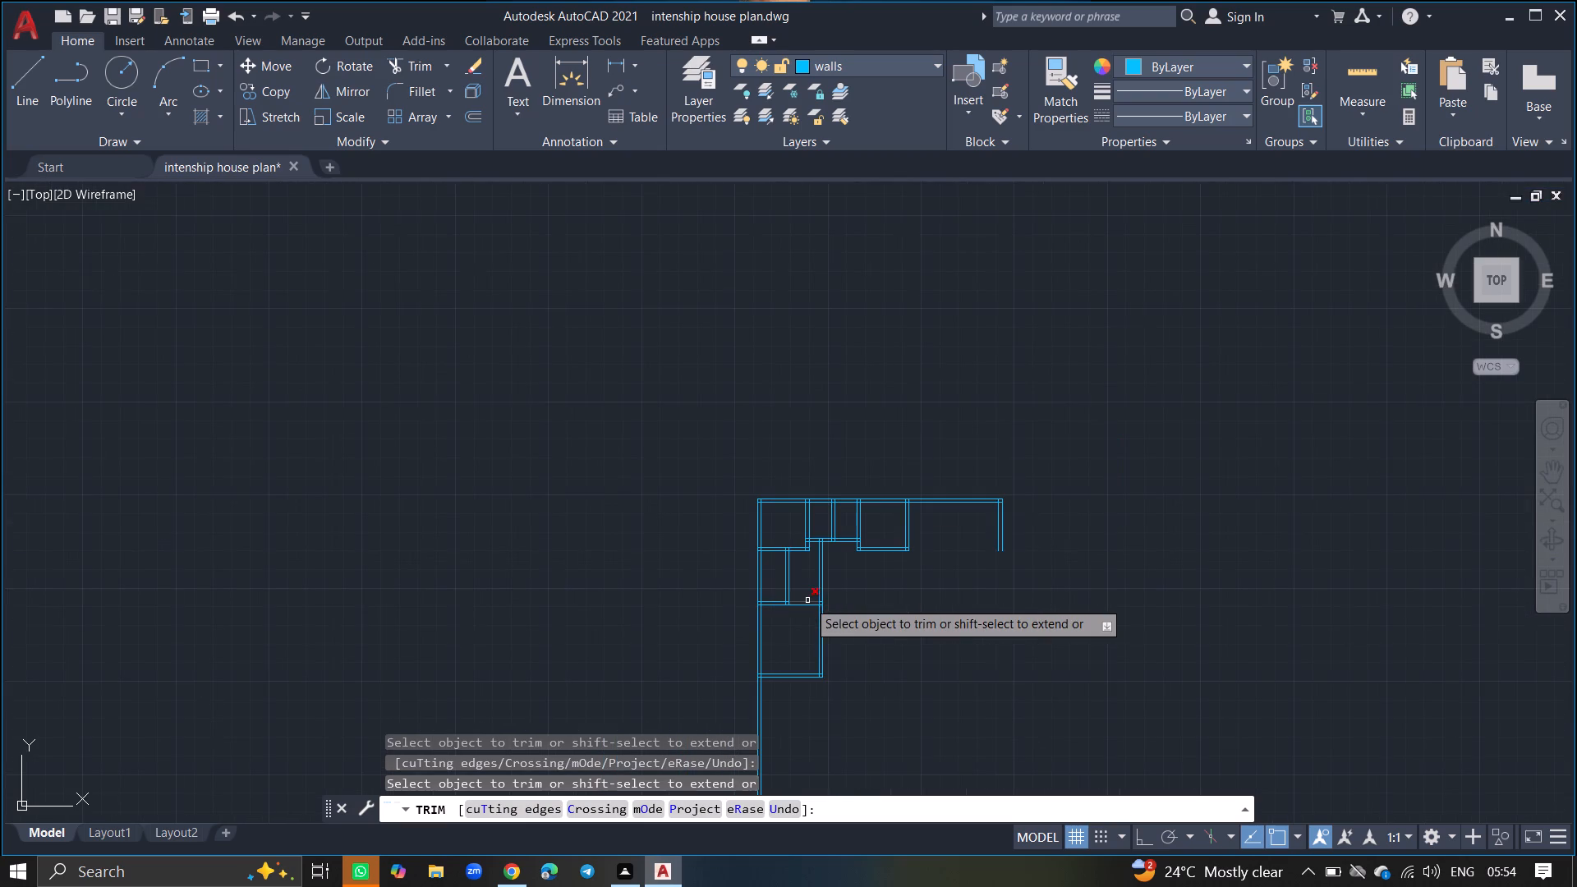
pyautogui.press('Return')
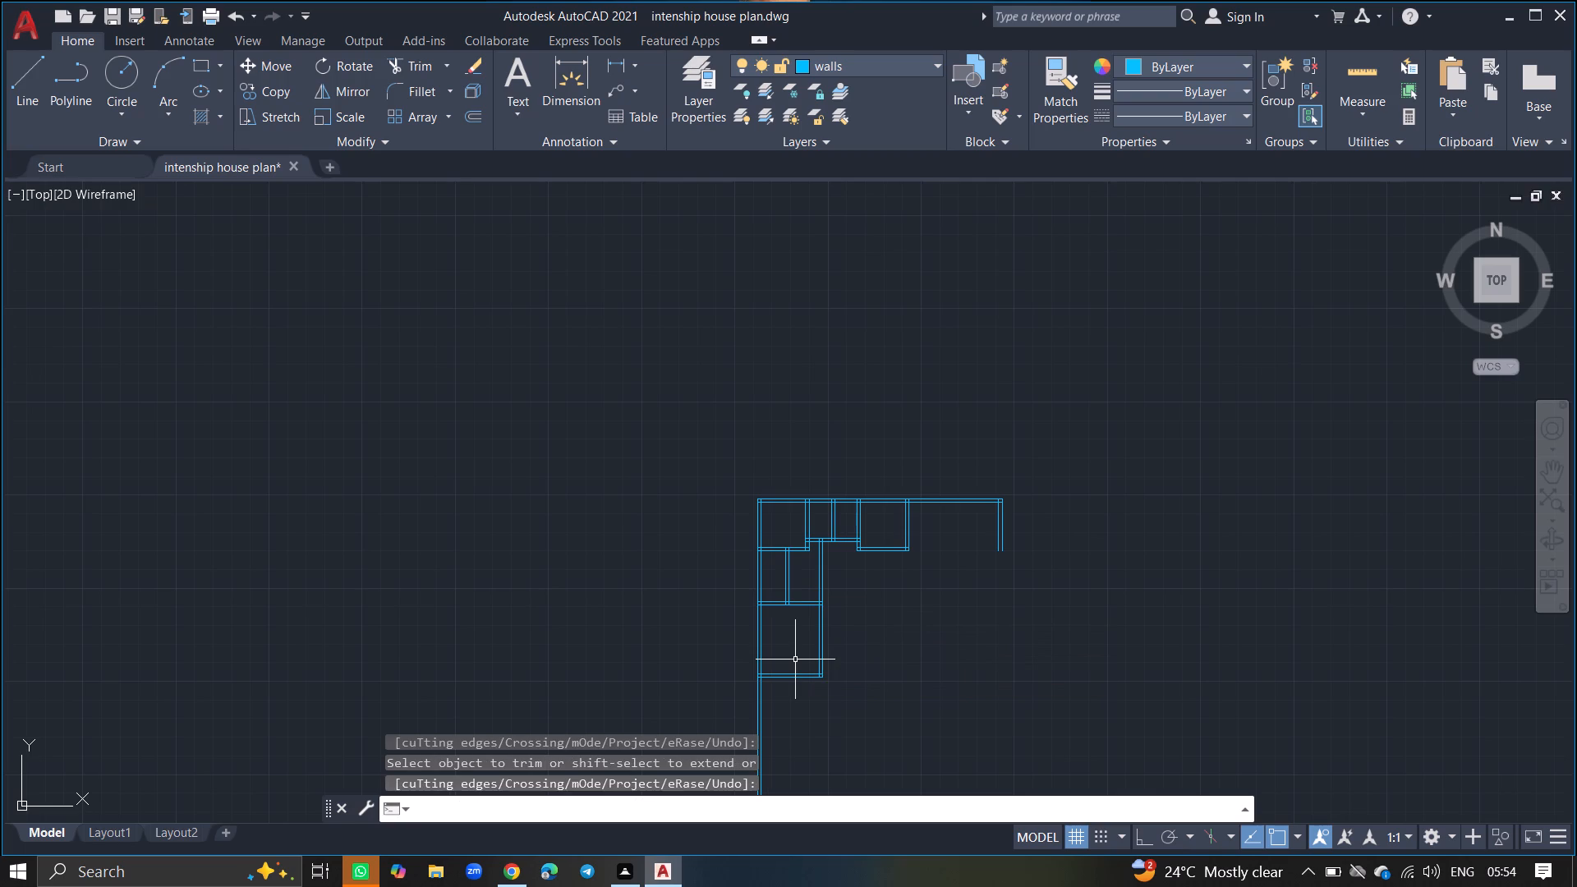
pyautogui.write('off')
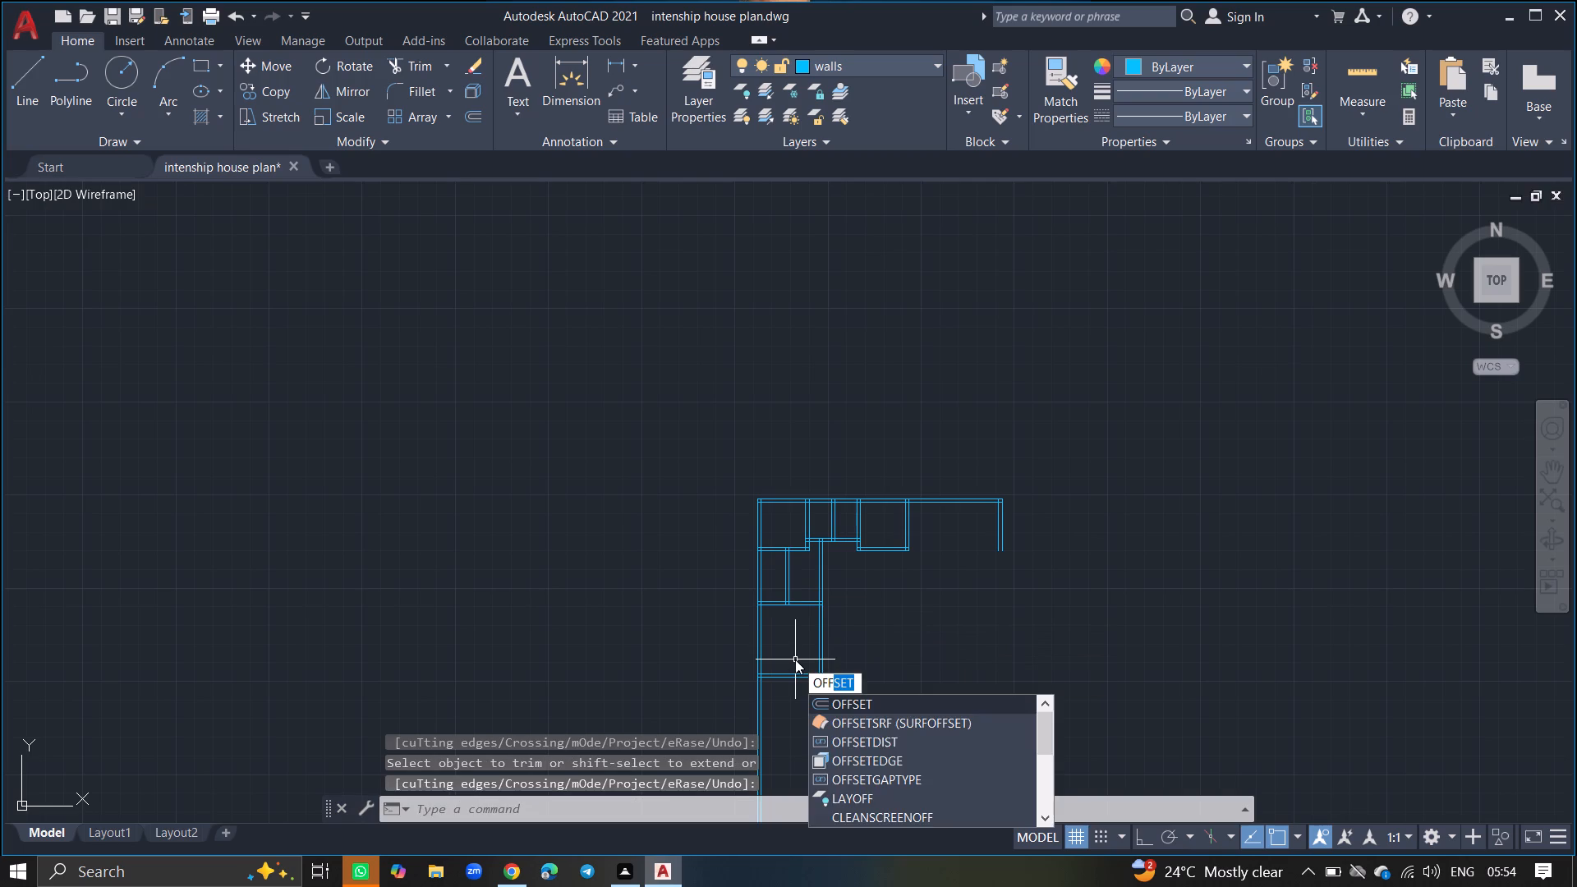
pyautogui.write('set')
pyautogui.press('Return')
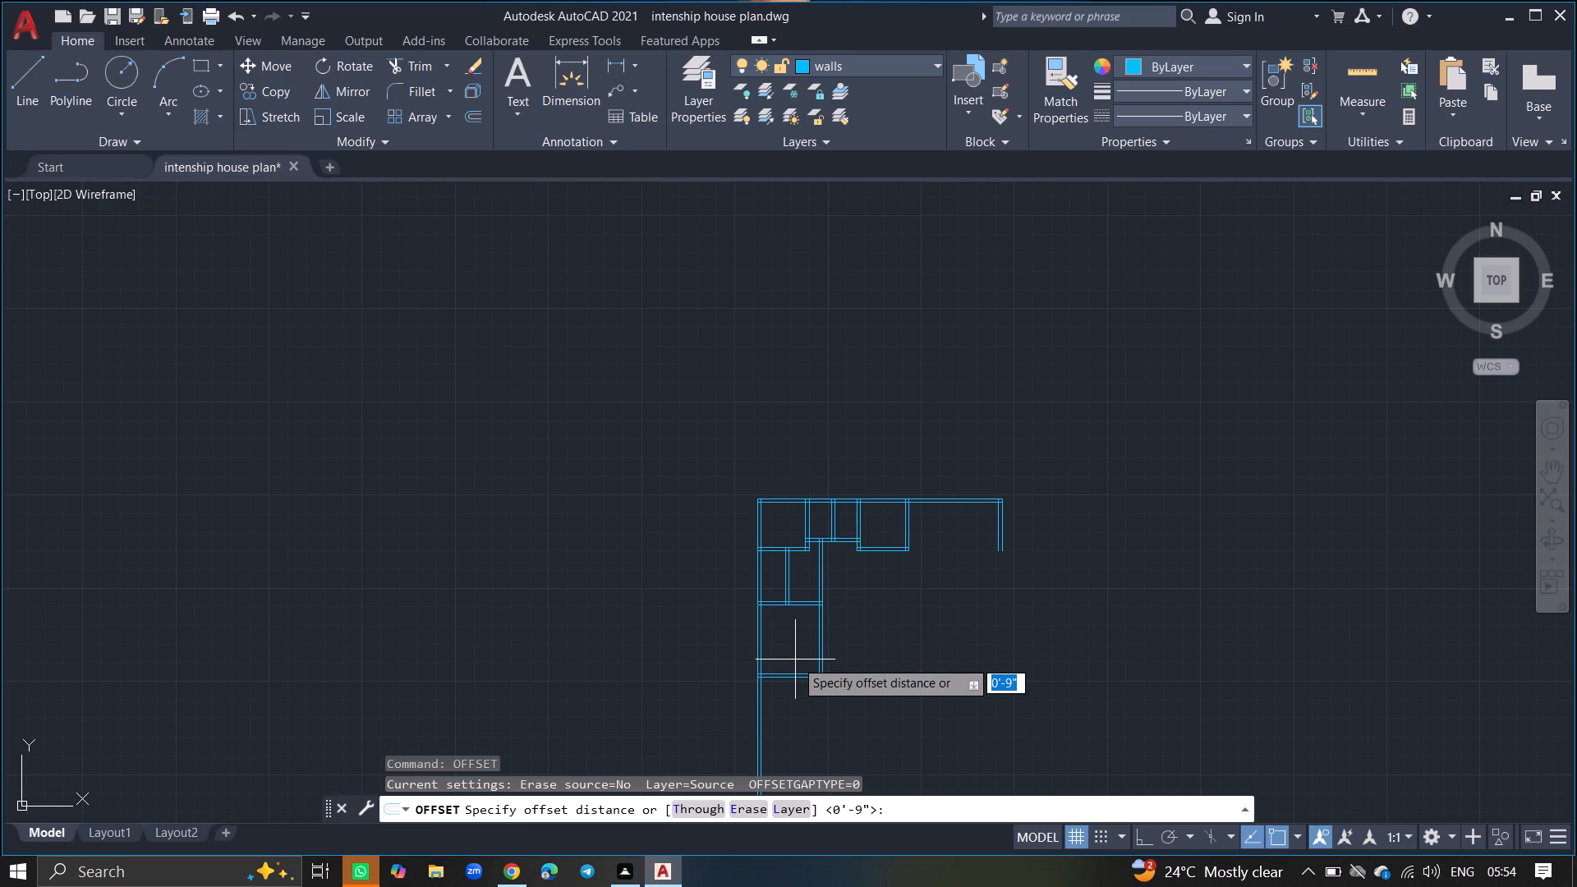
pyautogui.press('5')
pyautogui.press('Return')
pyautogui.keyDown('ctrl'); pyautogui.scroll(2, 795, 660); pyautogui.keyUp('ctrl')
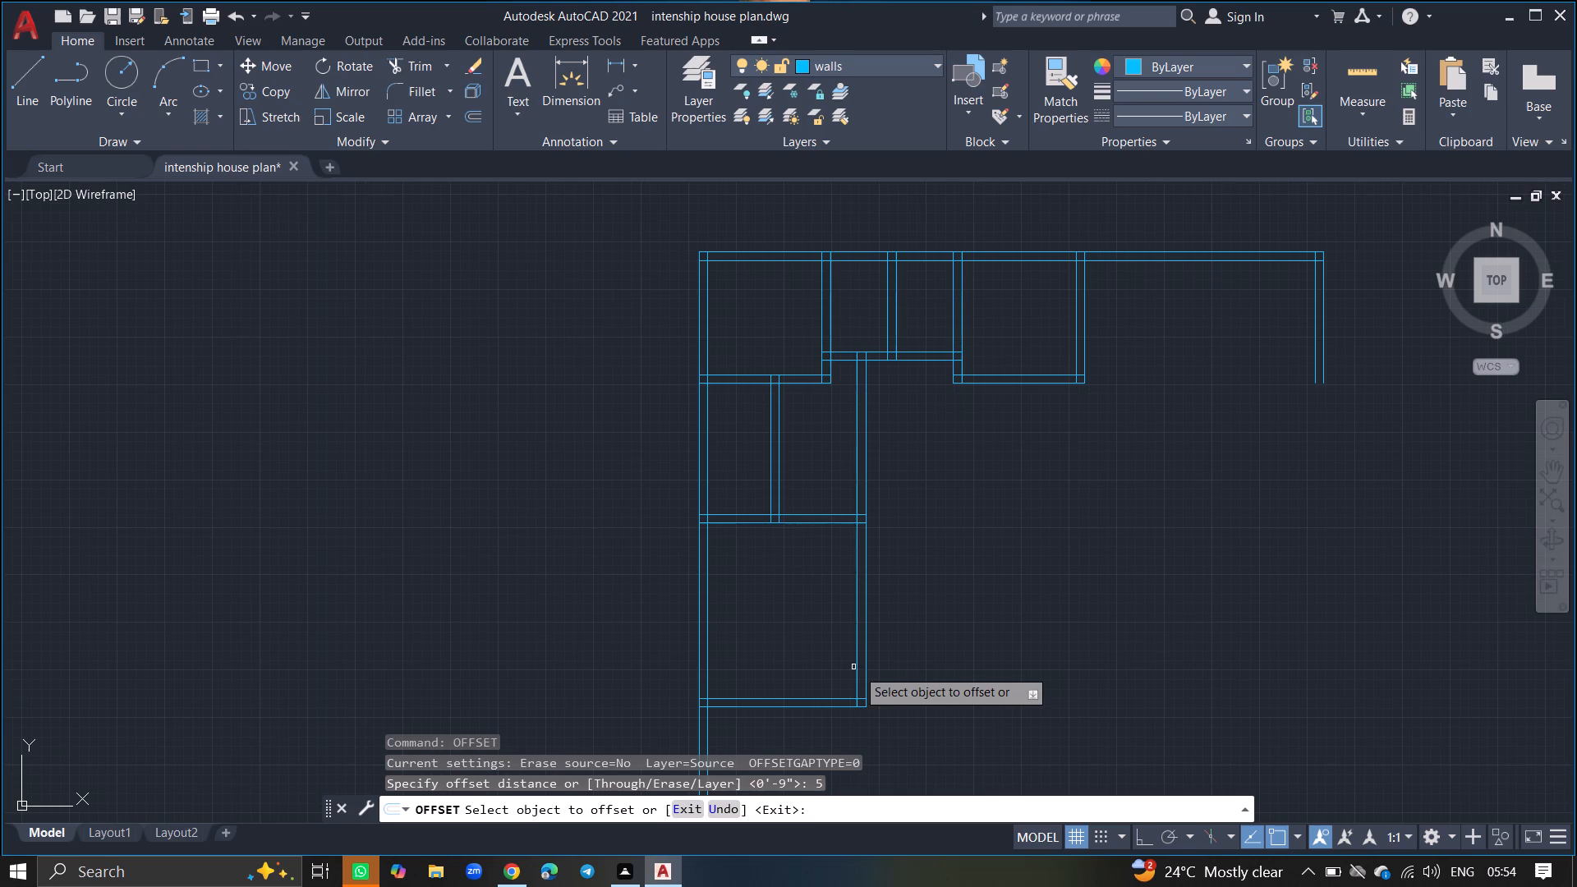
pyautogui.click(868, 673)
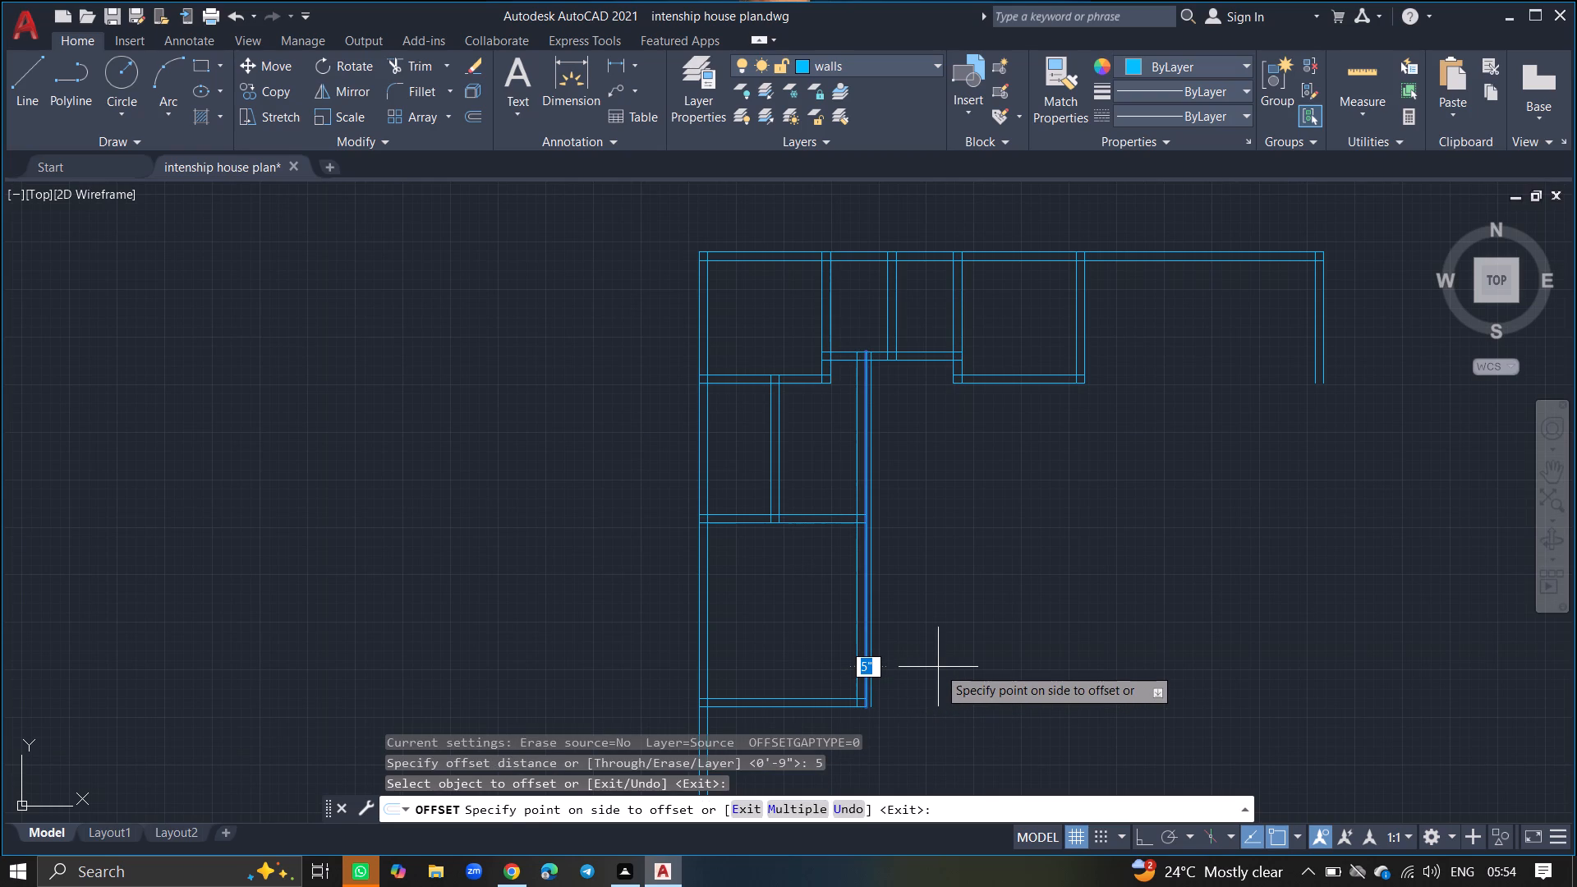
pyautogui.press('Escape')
# Offset the outer line of the lower room's right wall 5' to the right.
pyautogui.write('offset')
pyautogui.press('Return')
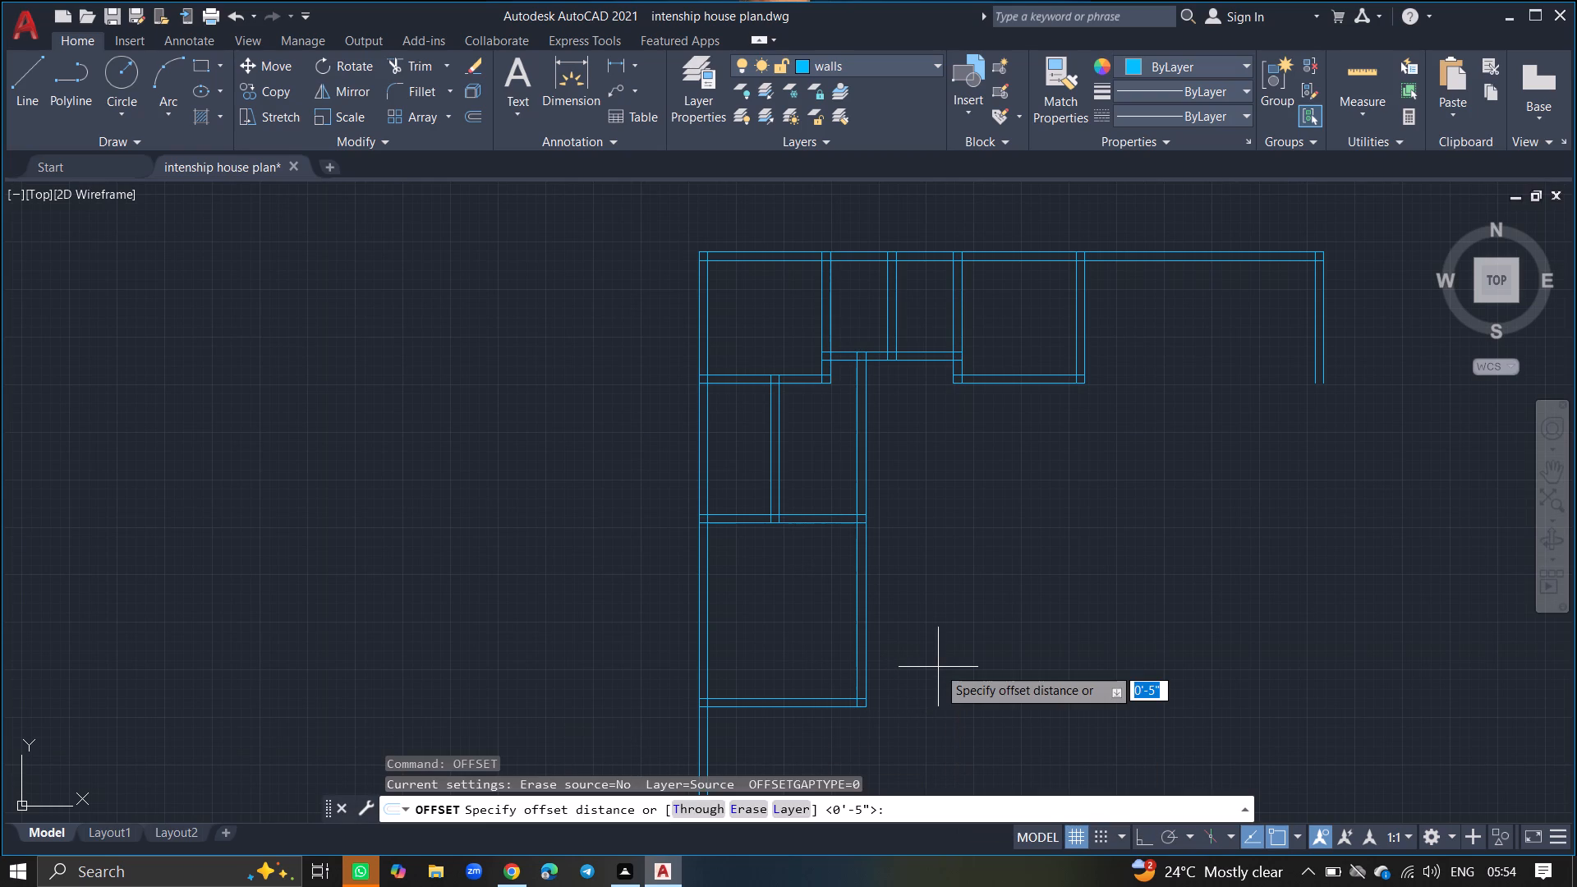
pyautogui.write("5'")
pyautogui.press('Return')
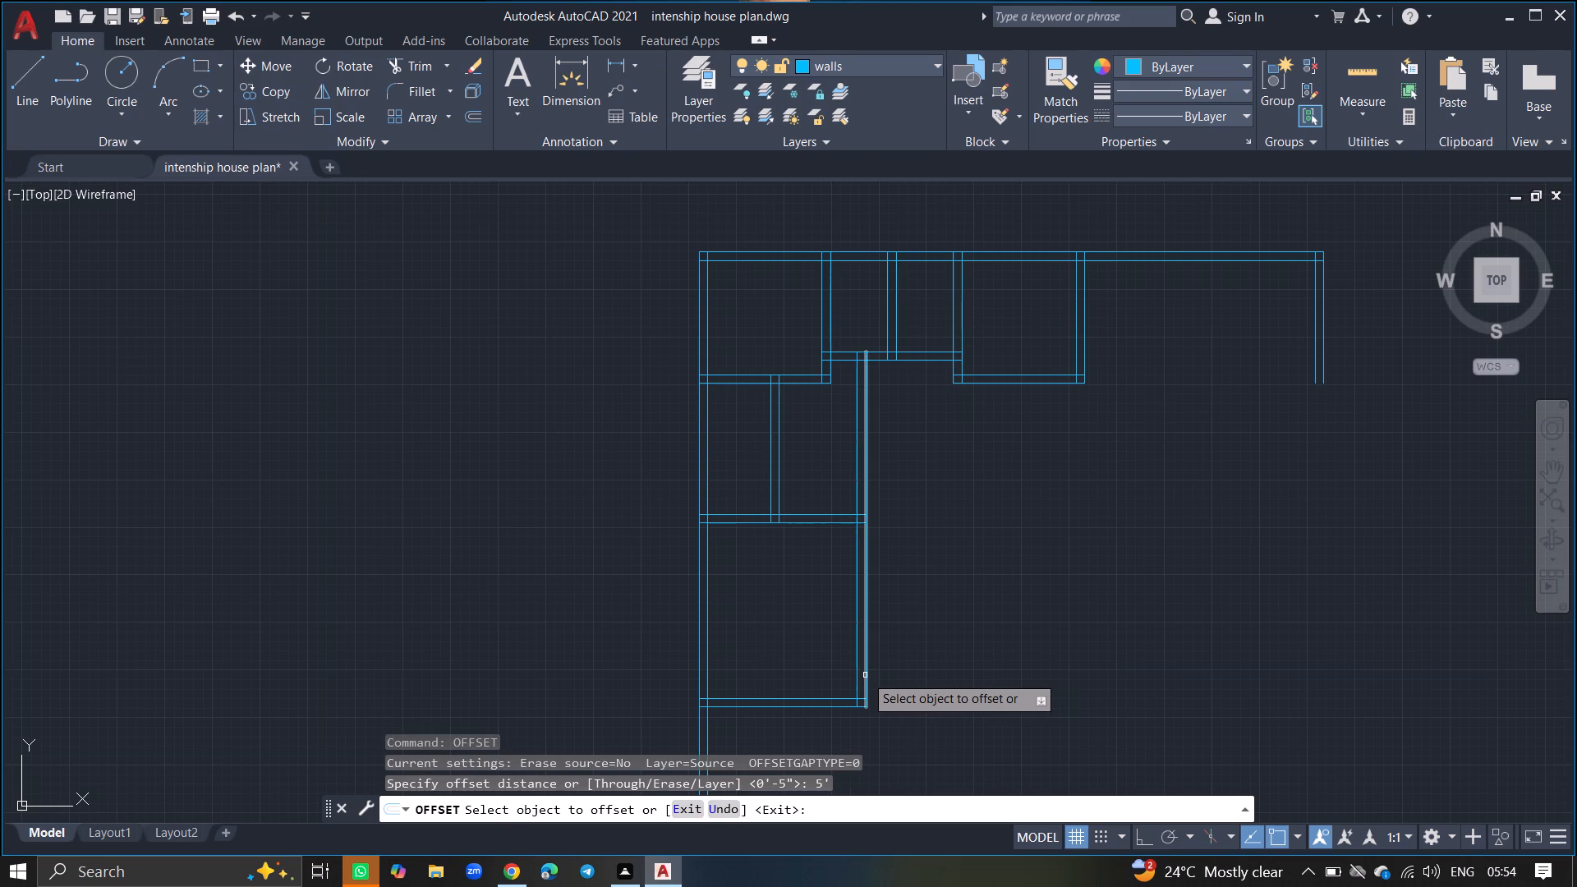
pyautogui.moveTo(865, 675); pyautogui.dragTo(980, 702)
pyautogui.click(980, 702)
pyautogui.keyDown('ctrl'); pyautogui.scroll(3, 980, 702); pyautogui.keyUp('ctrl')
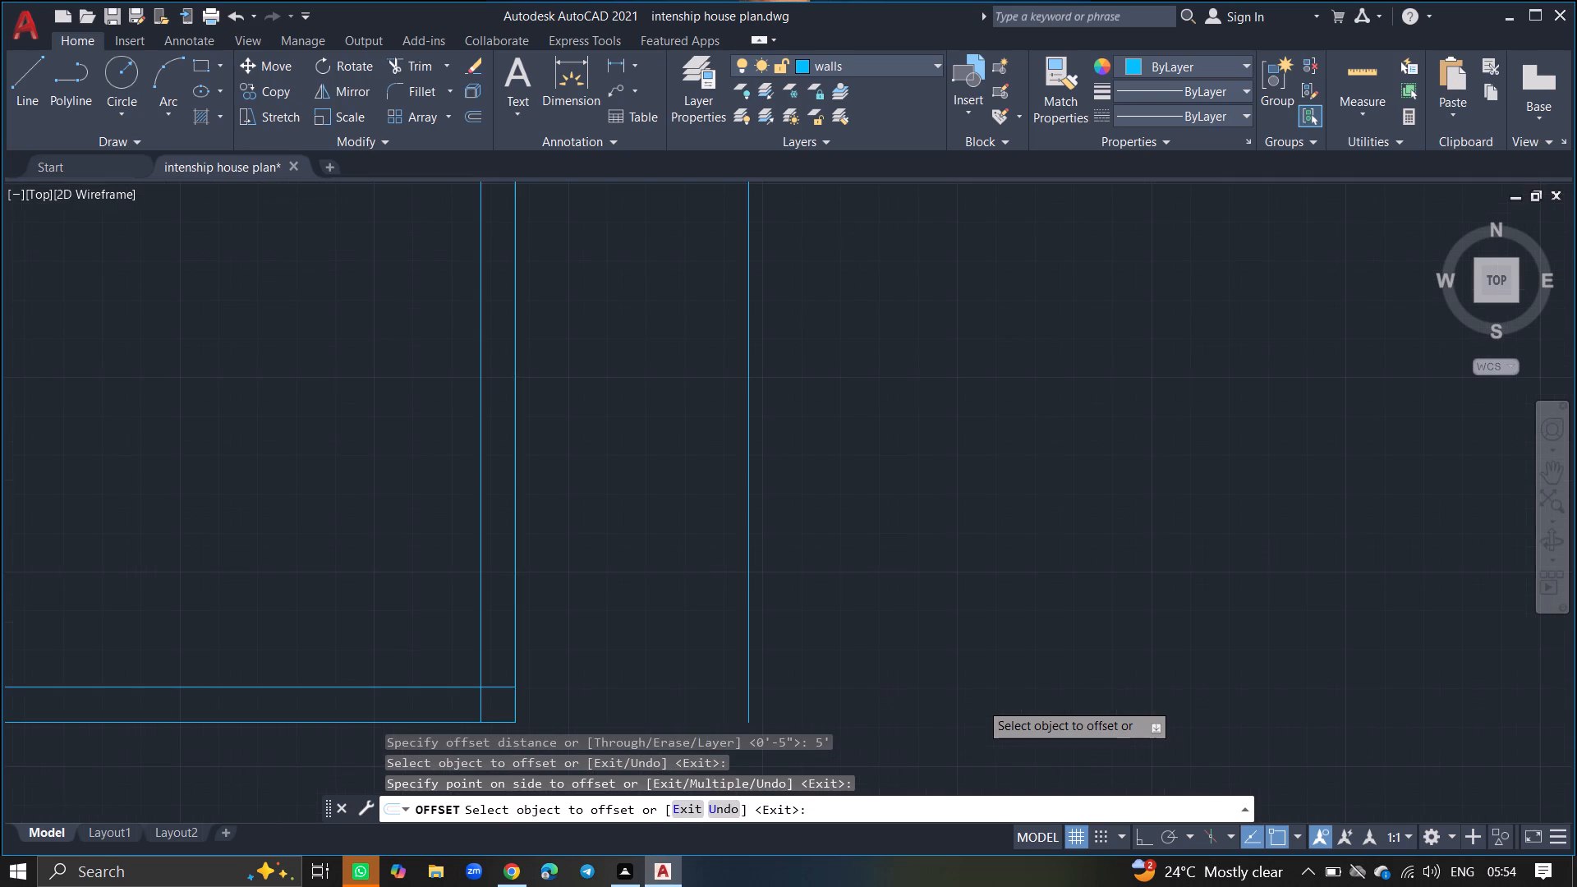
pyautogui.press('Return')
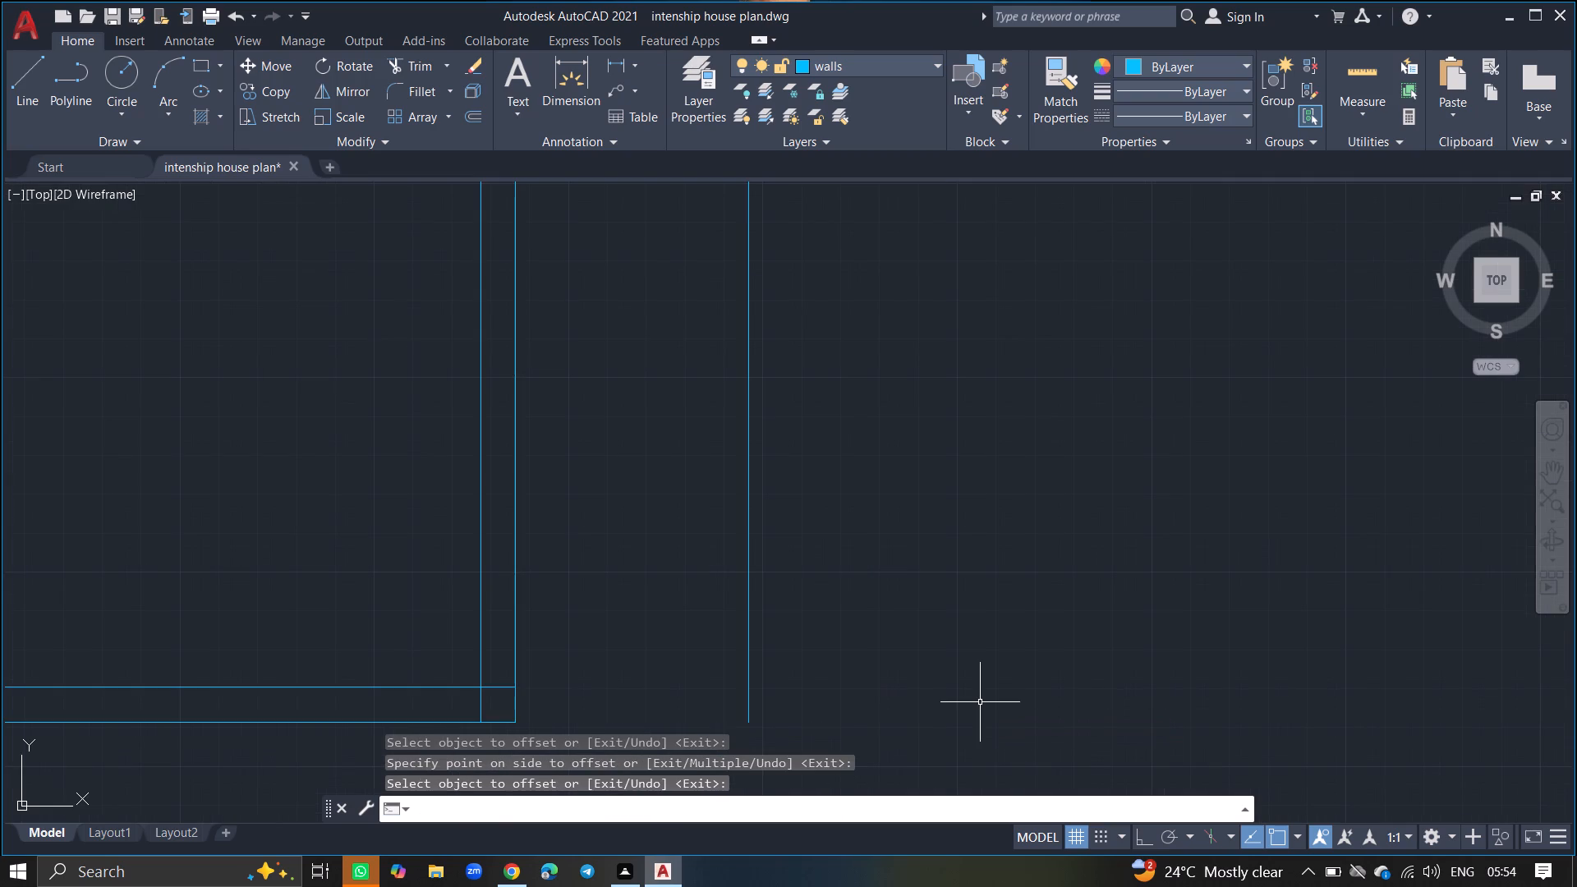
# Offset the new vertical line beside the lower room 9" to the right to form the wall thickness.
pyautogui.press('o')
pyautogui.write('ff')
pyautogui.write('set')
pyautogui.press('Return')
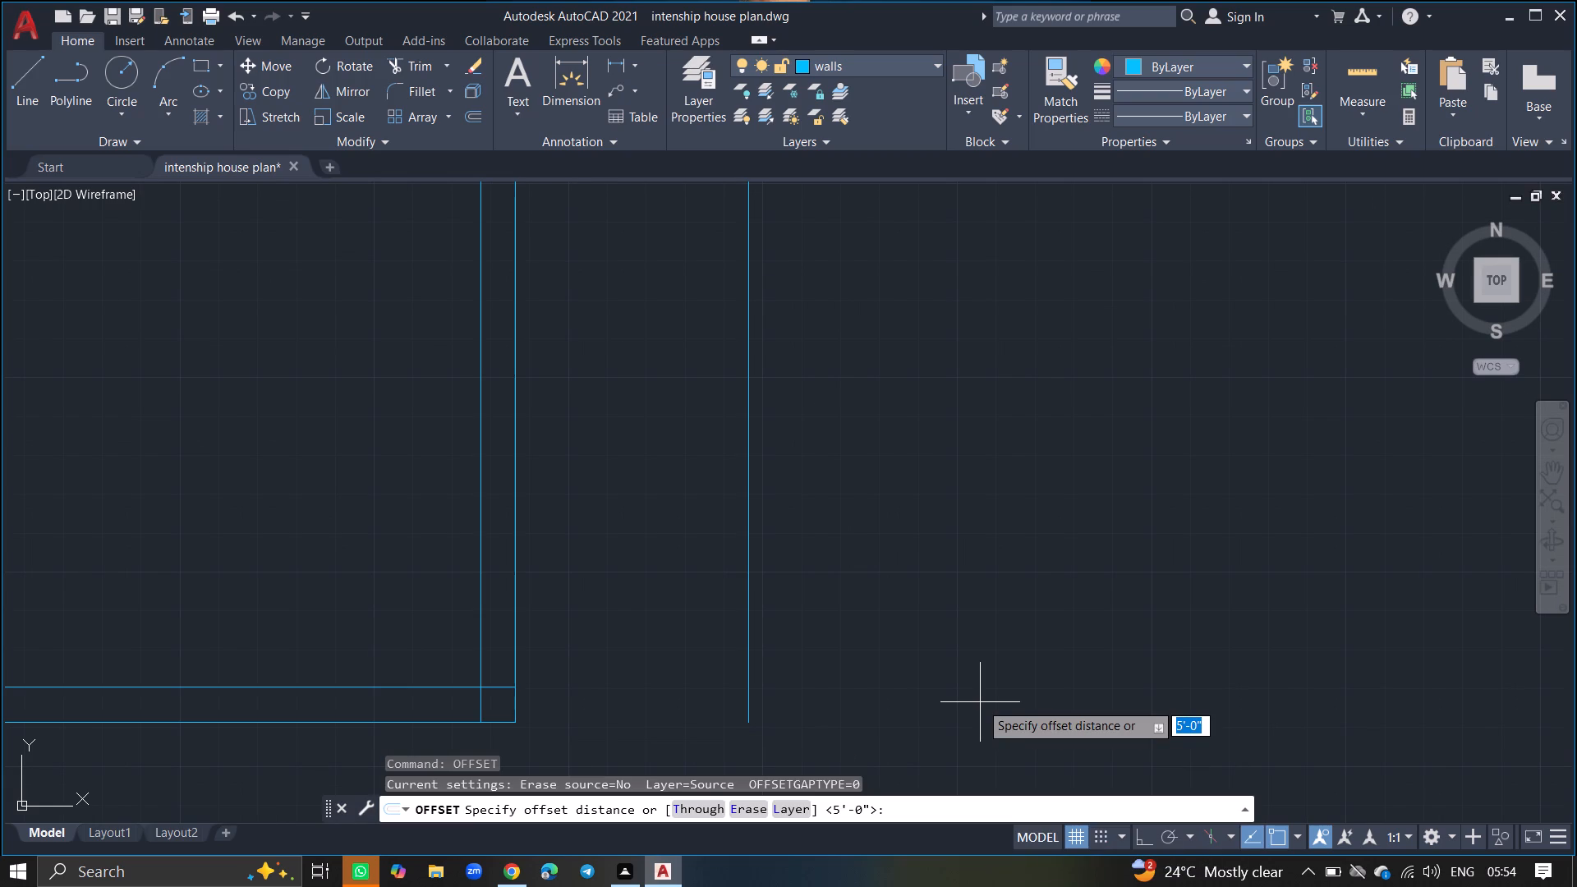
pyautogui.press('9')
pyautogui.hotkey('shift', '"')
pyautogui.press('Return')
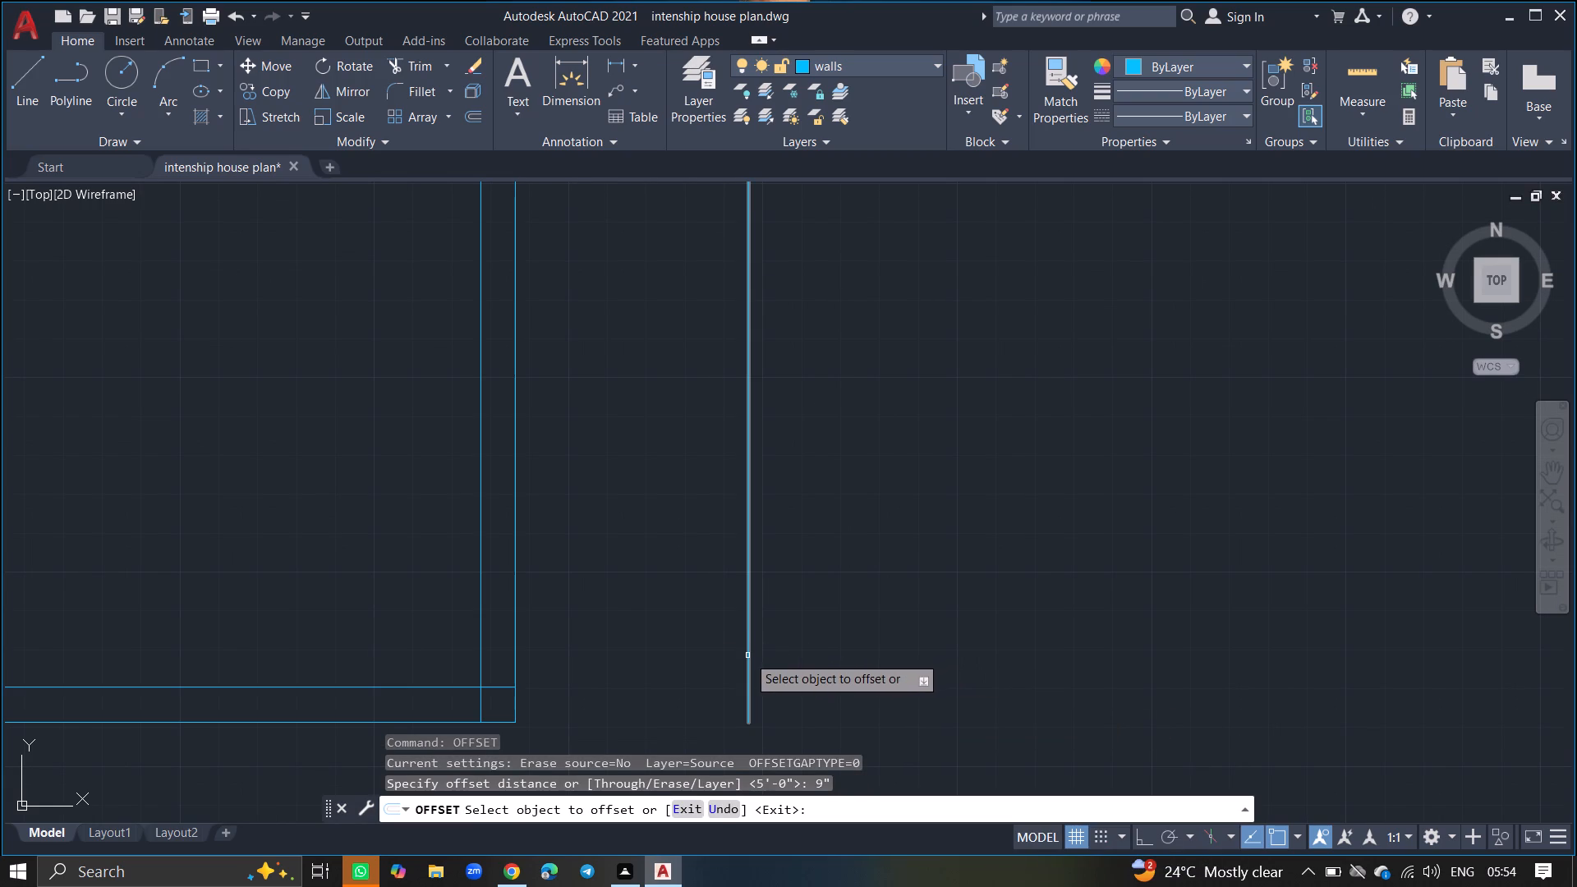
pyautogui.click(747, 655)
pyautogui.click(870, 675)
pyautogui.press('Return')
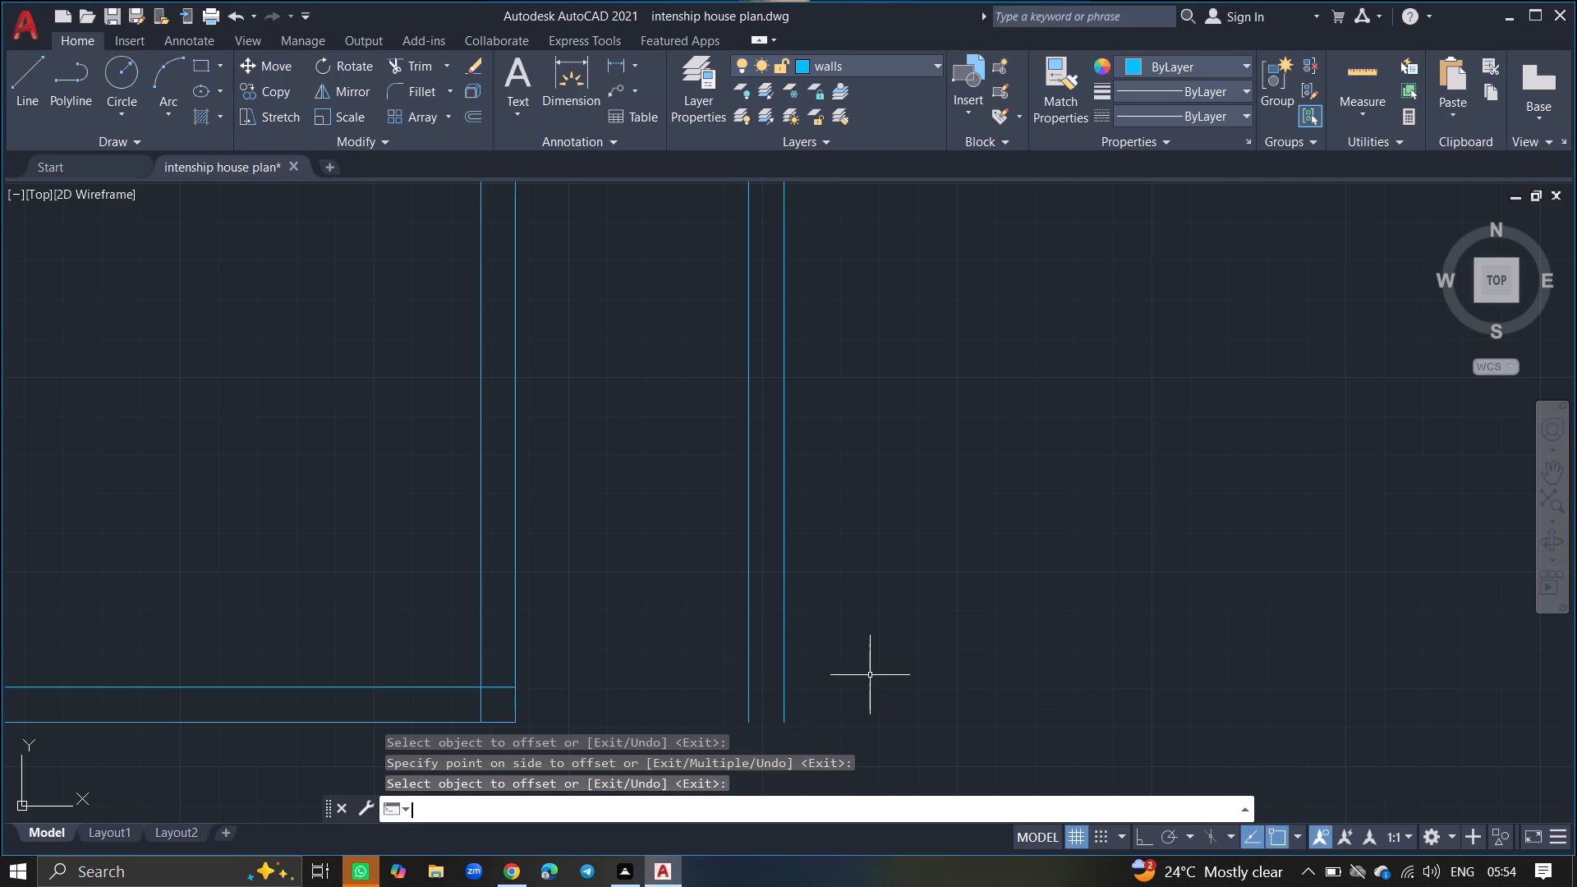
# Extend both lines of the lower room's bottom wall to the outer line of the new right wall.
pyautogui.write('extenf')
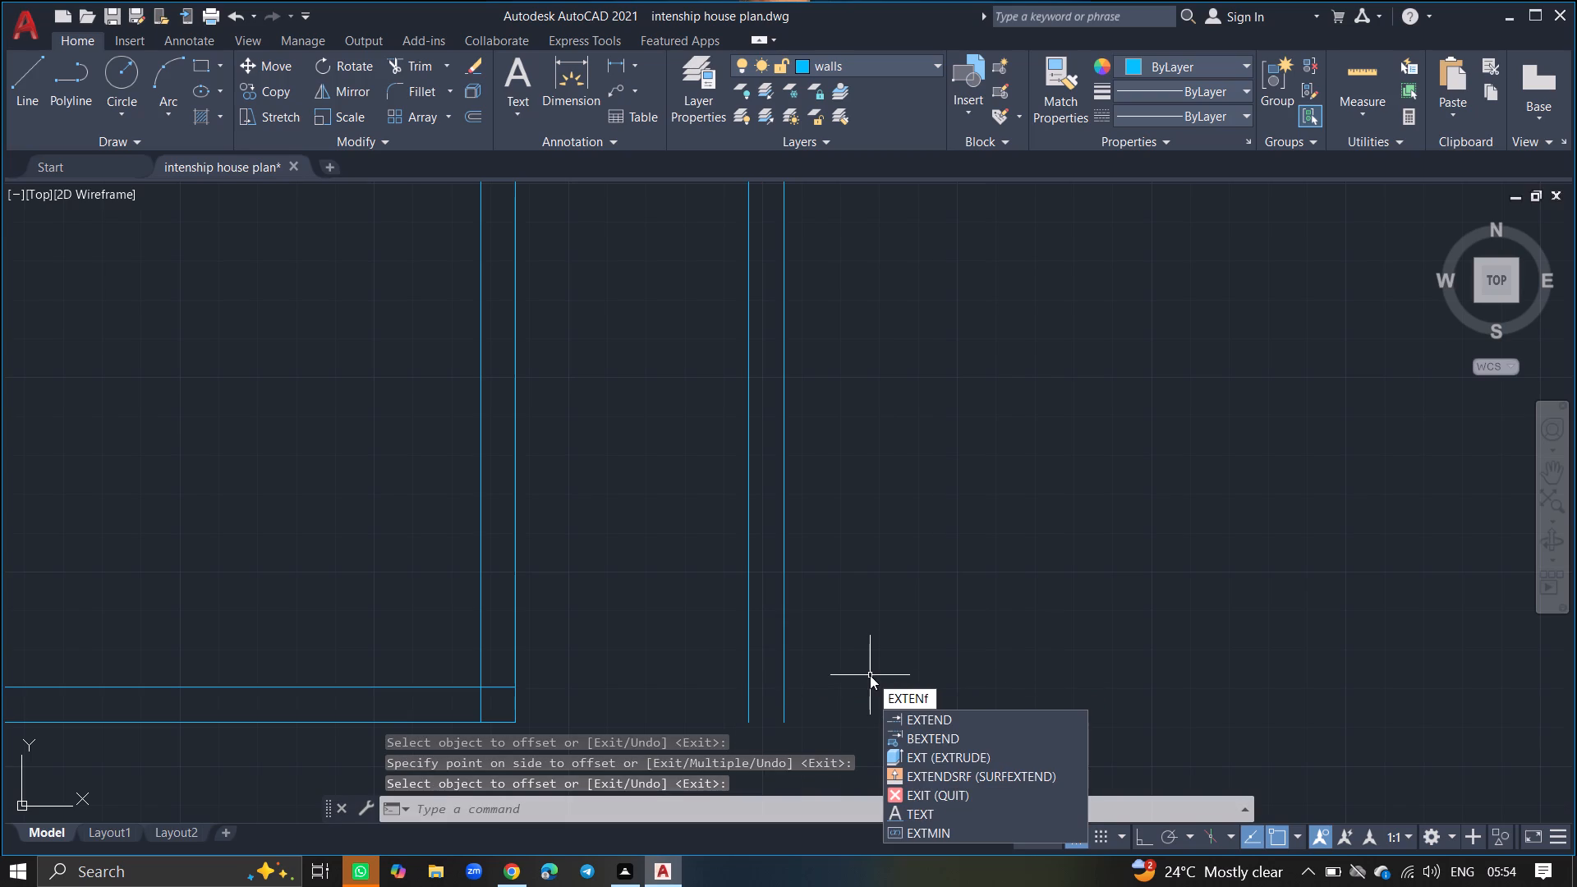
pyautogui.press('BackSpace')
pyautogui.press('d')
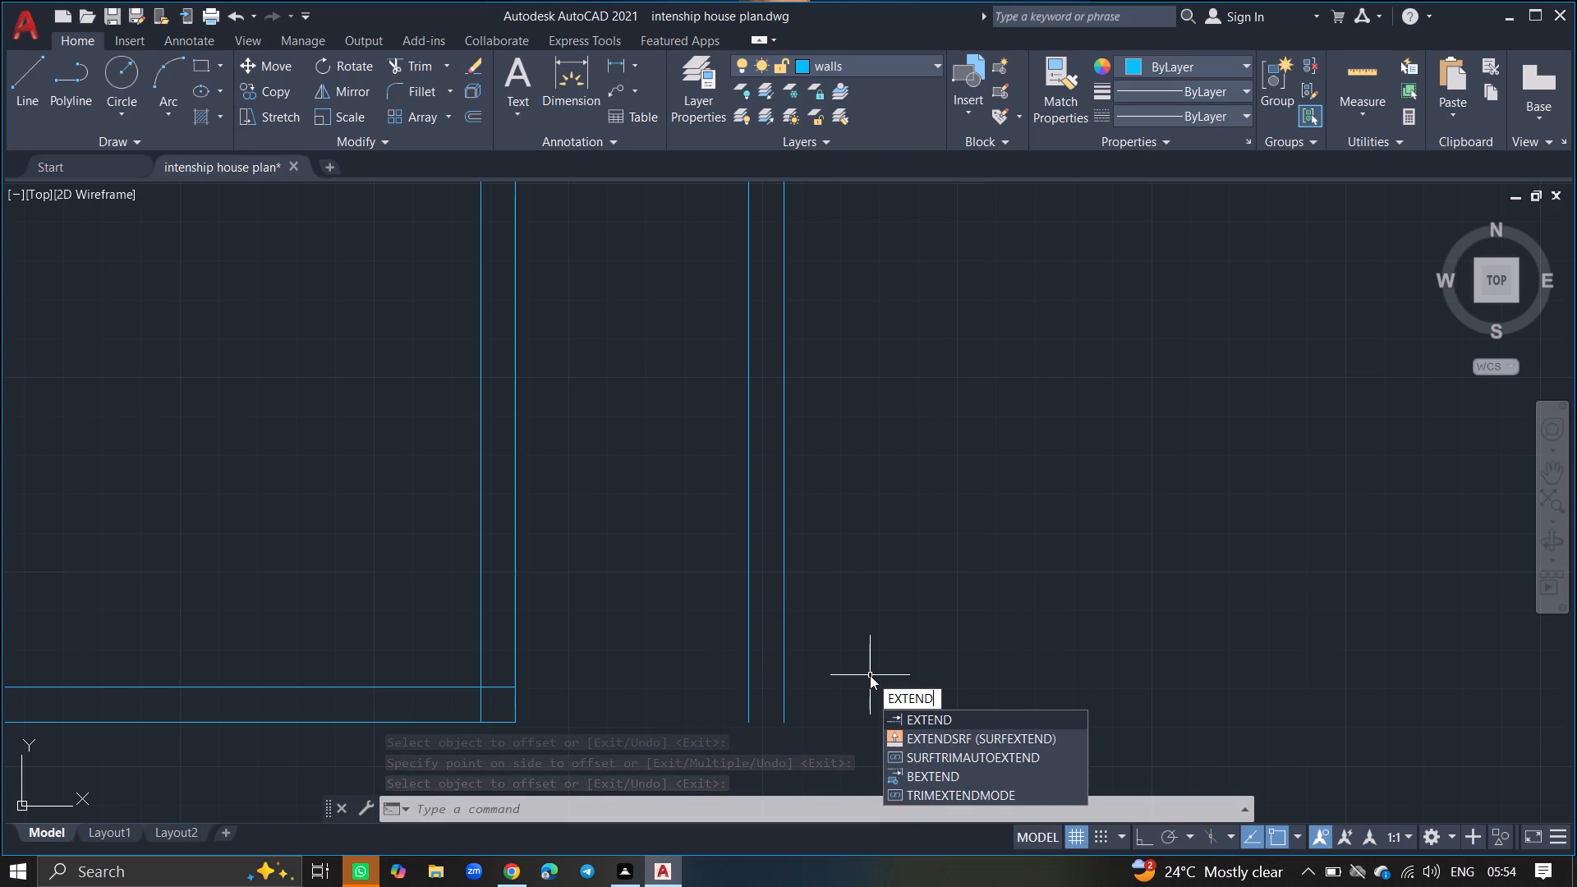
pyautogui.press('Return')
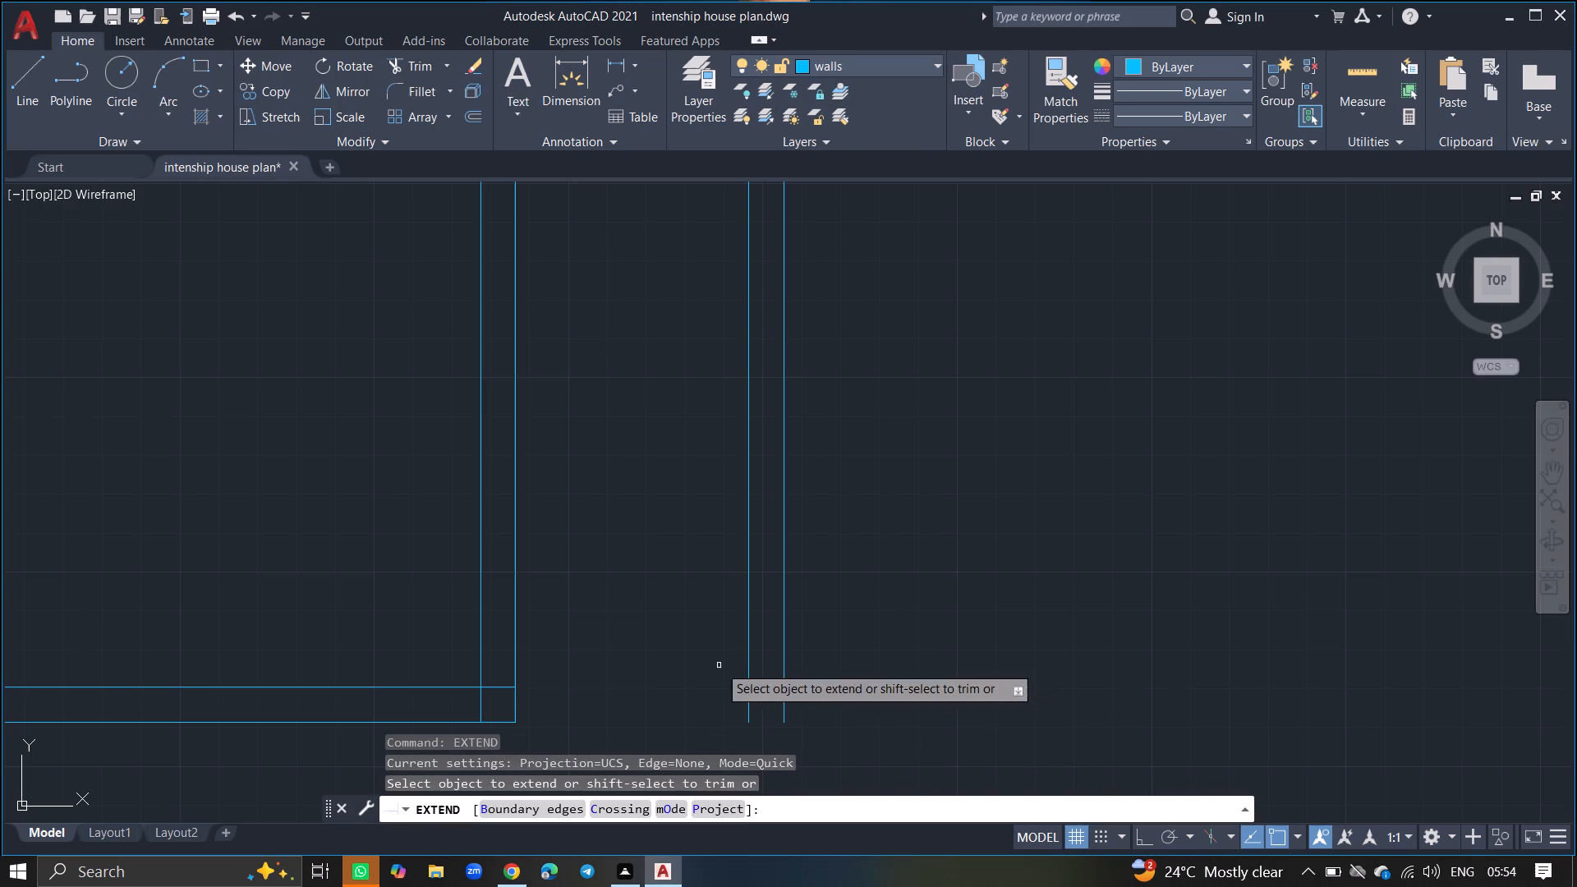
pyautogui.click(503, 690)
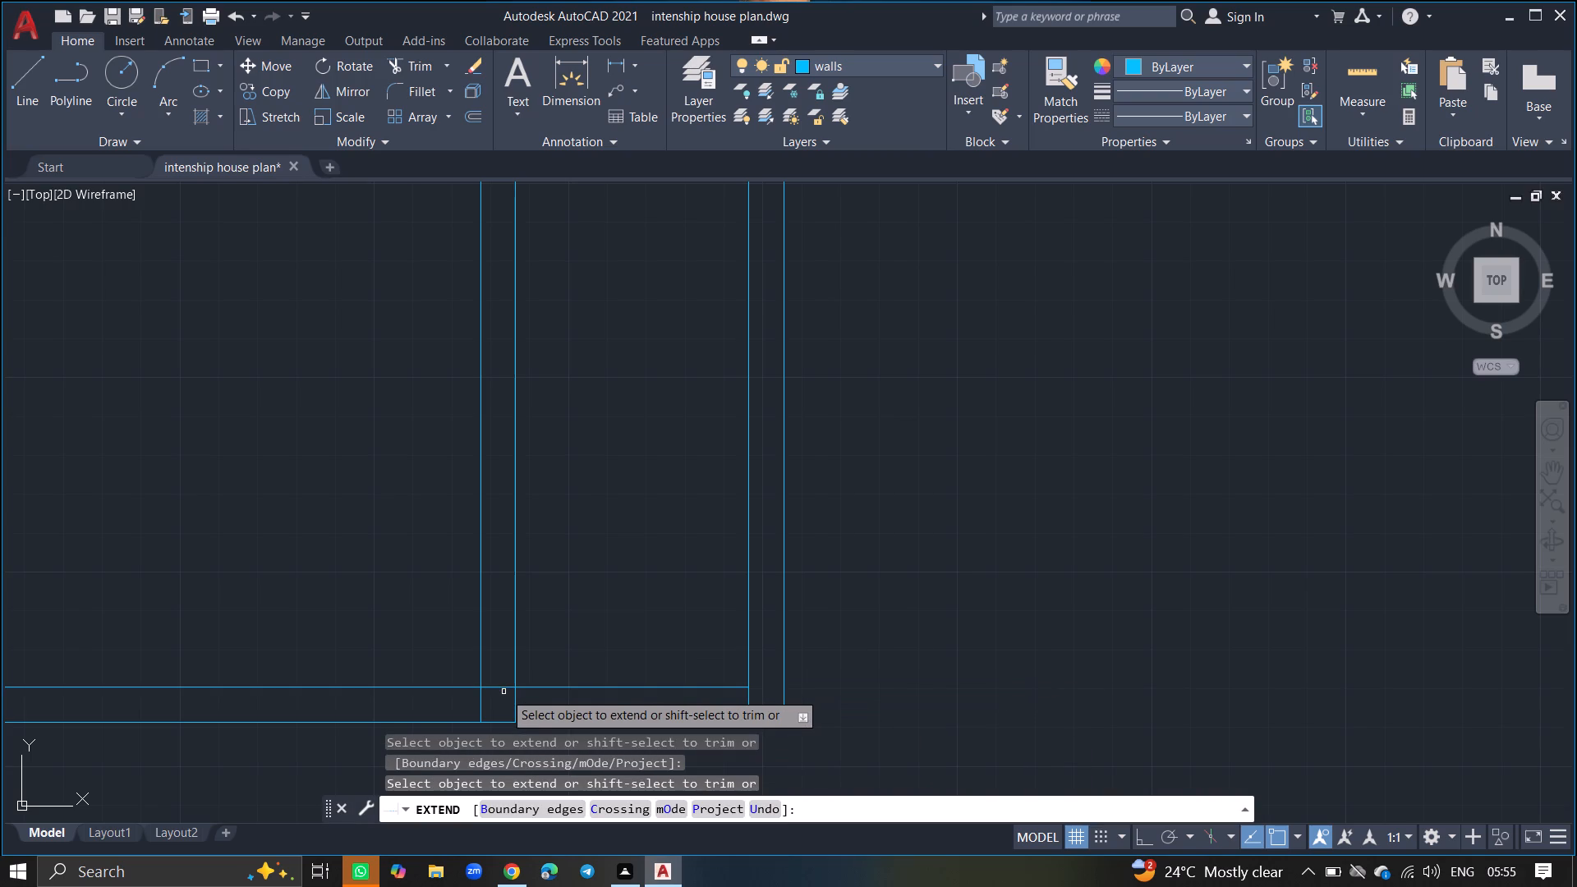
pyautogui.click(499, 724)
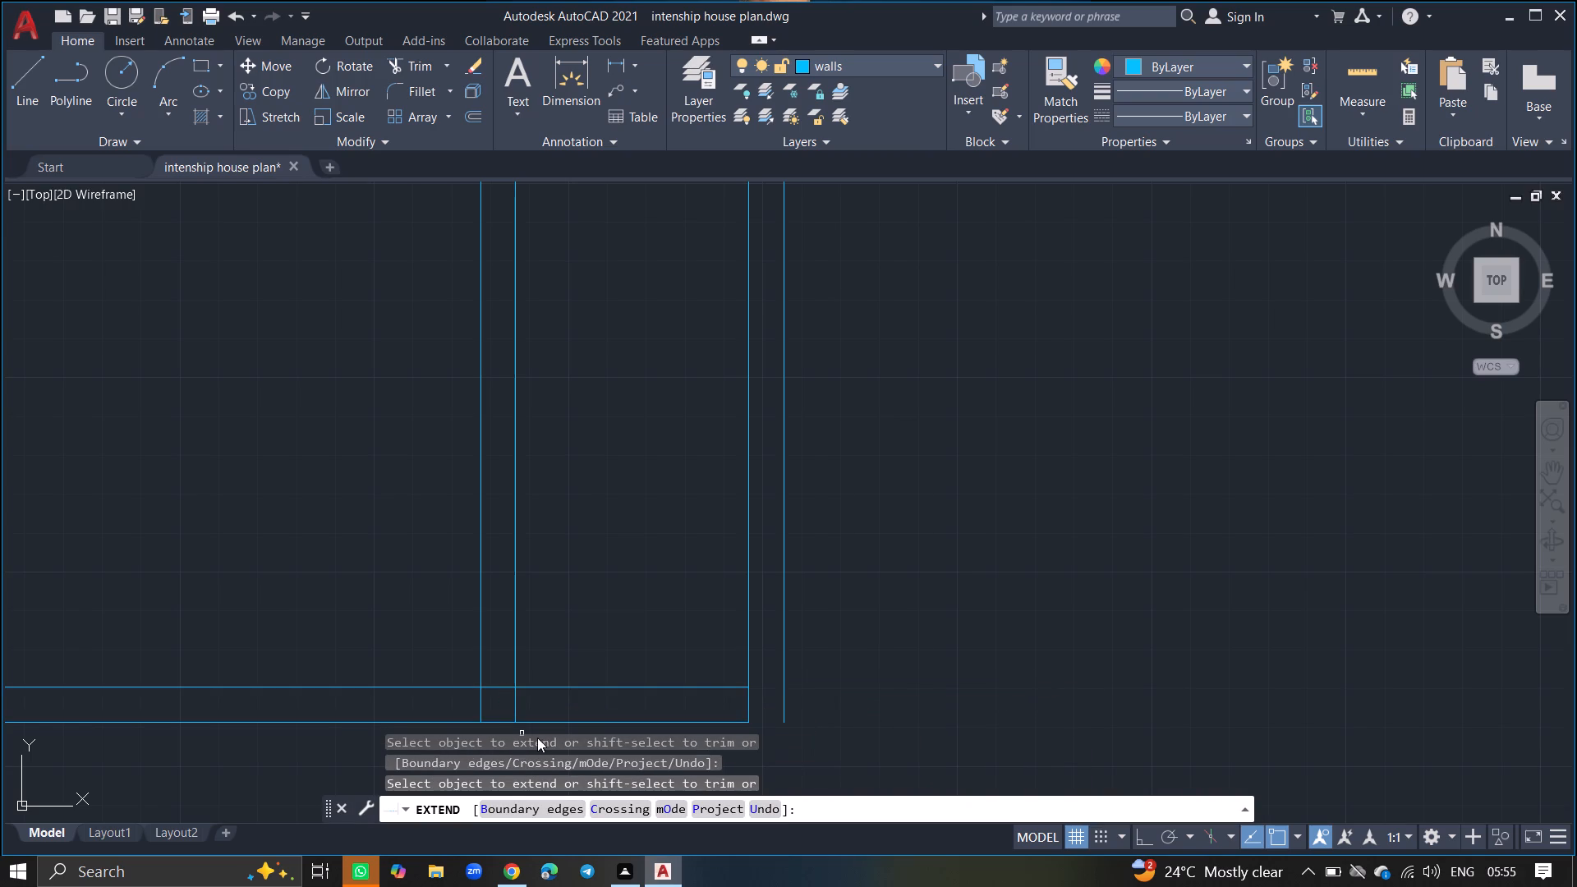
pyautogui.click(549, 723)
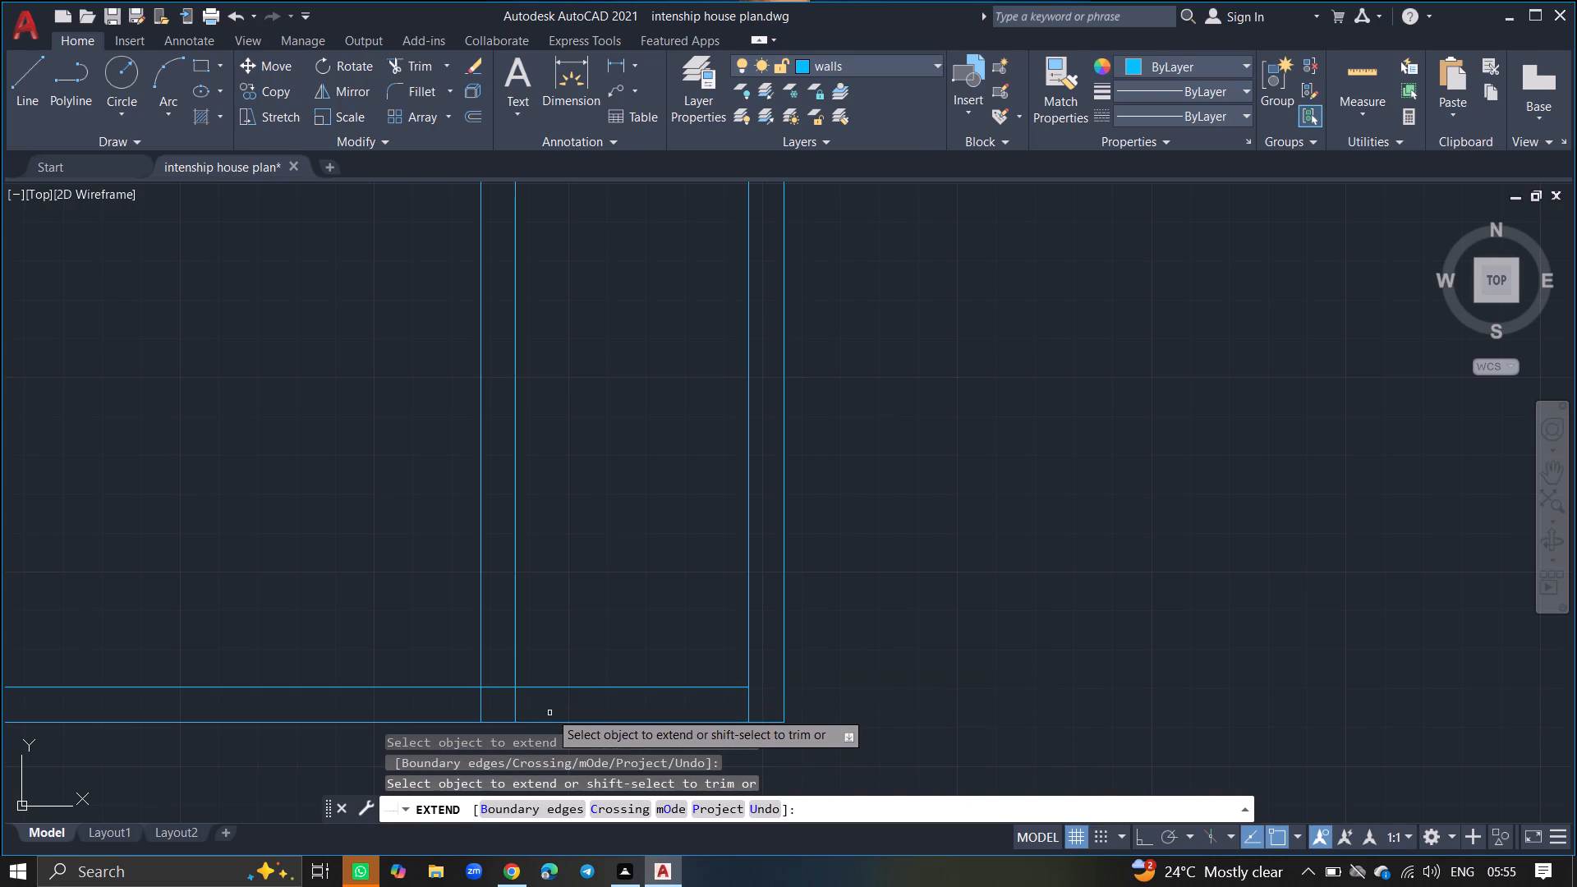
pyautogui.click(549, 687)
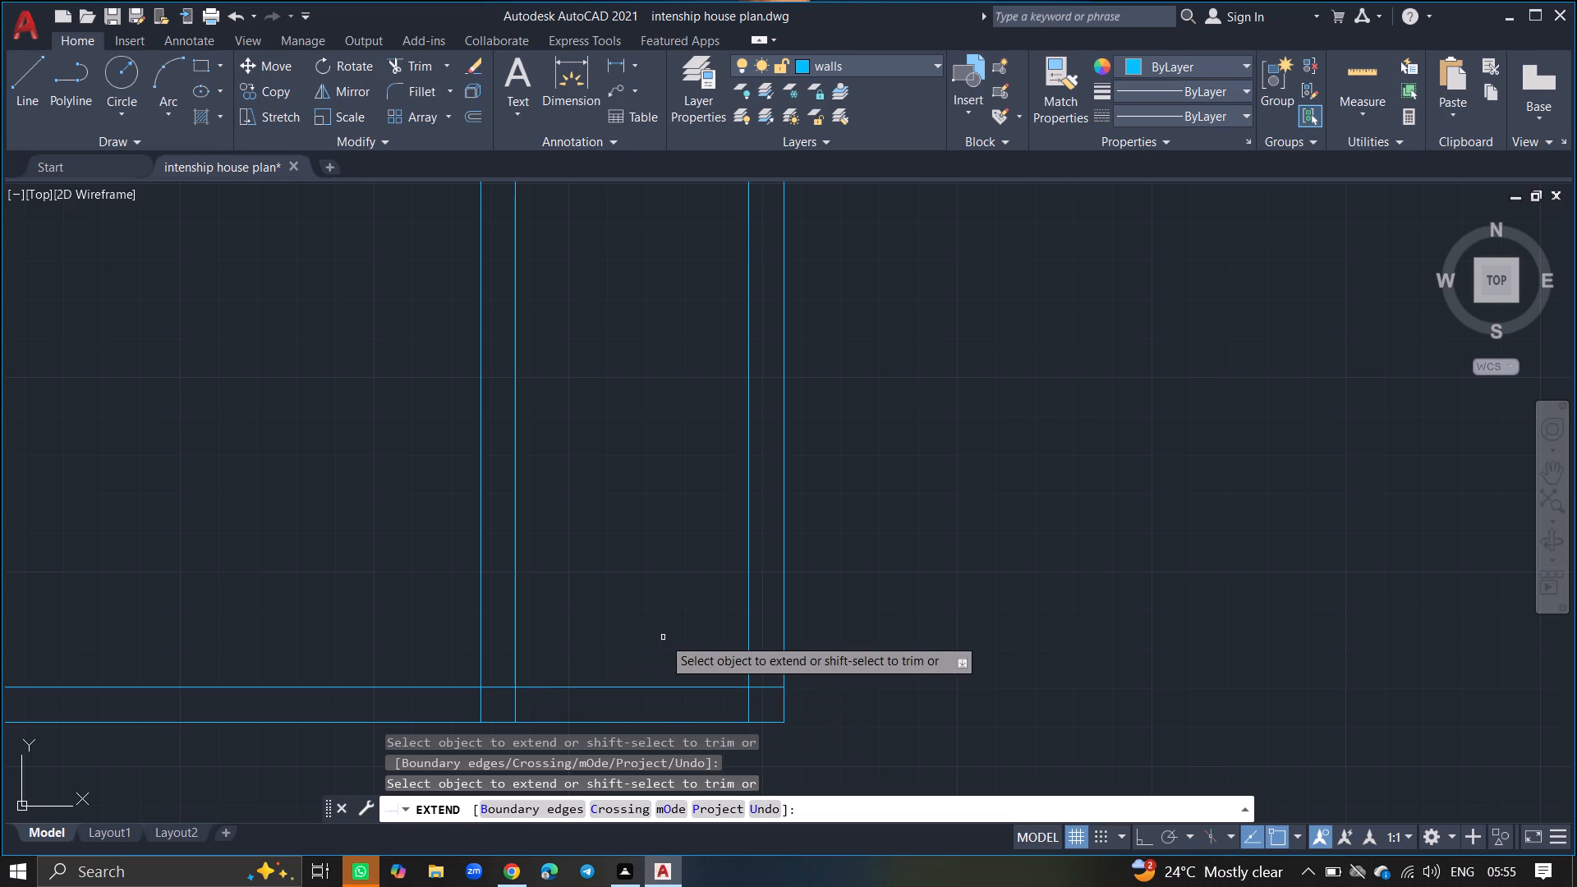
pyautogui.press('Return')
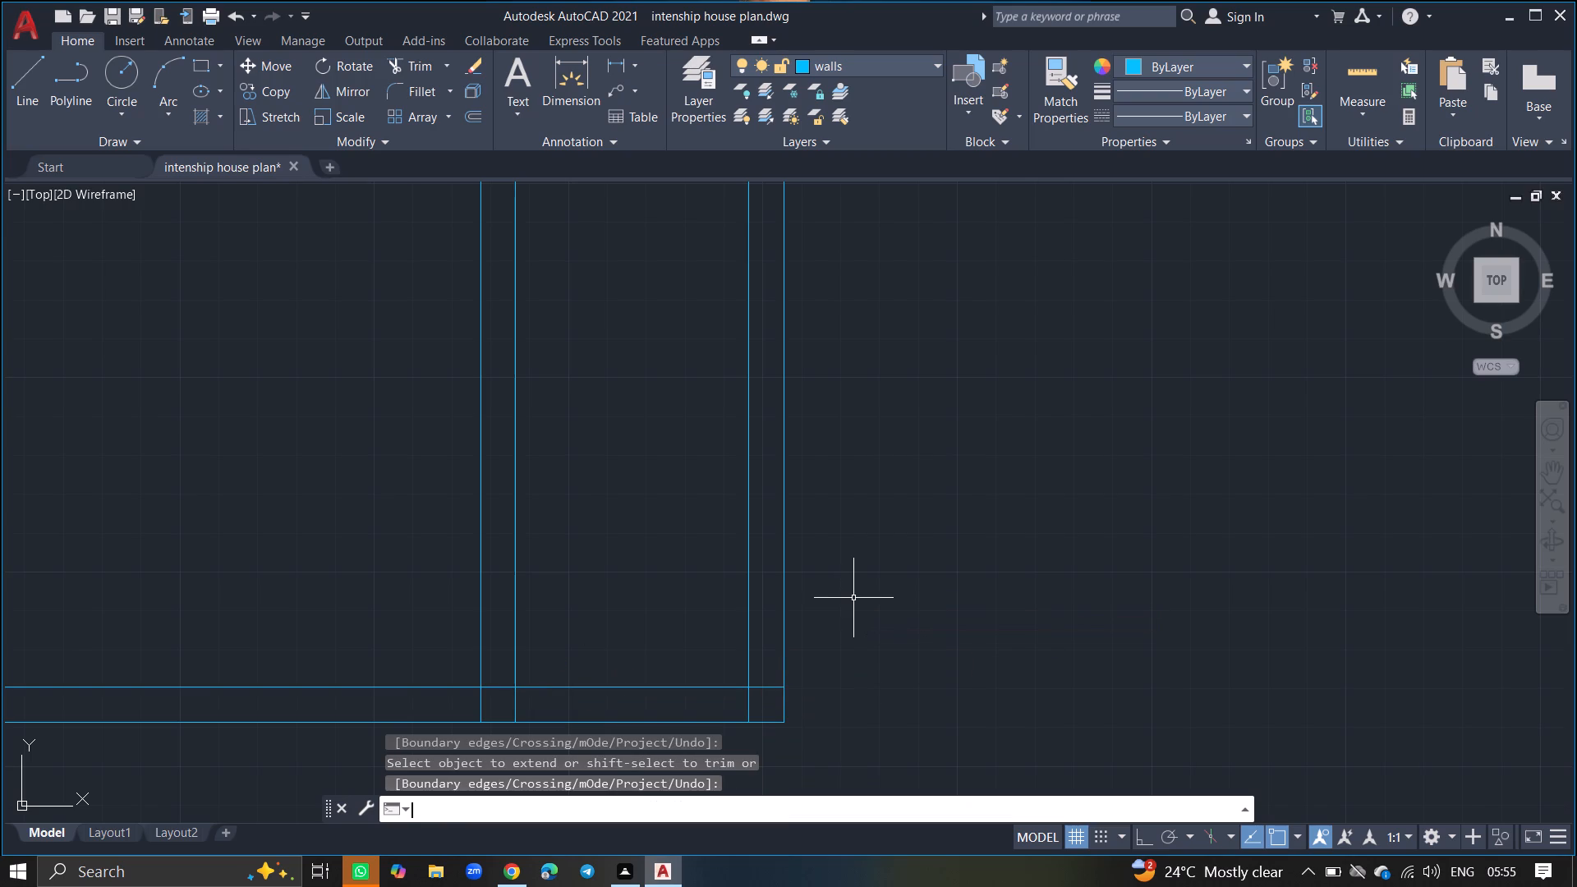
# Offset the upper line of the bottom wall 9' upward.
pyautogui.write('offset')
pyautogui.press('Return')
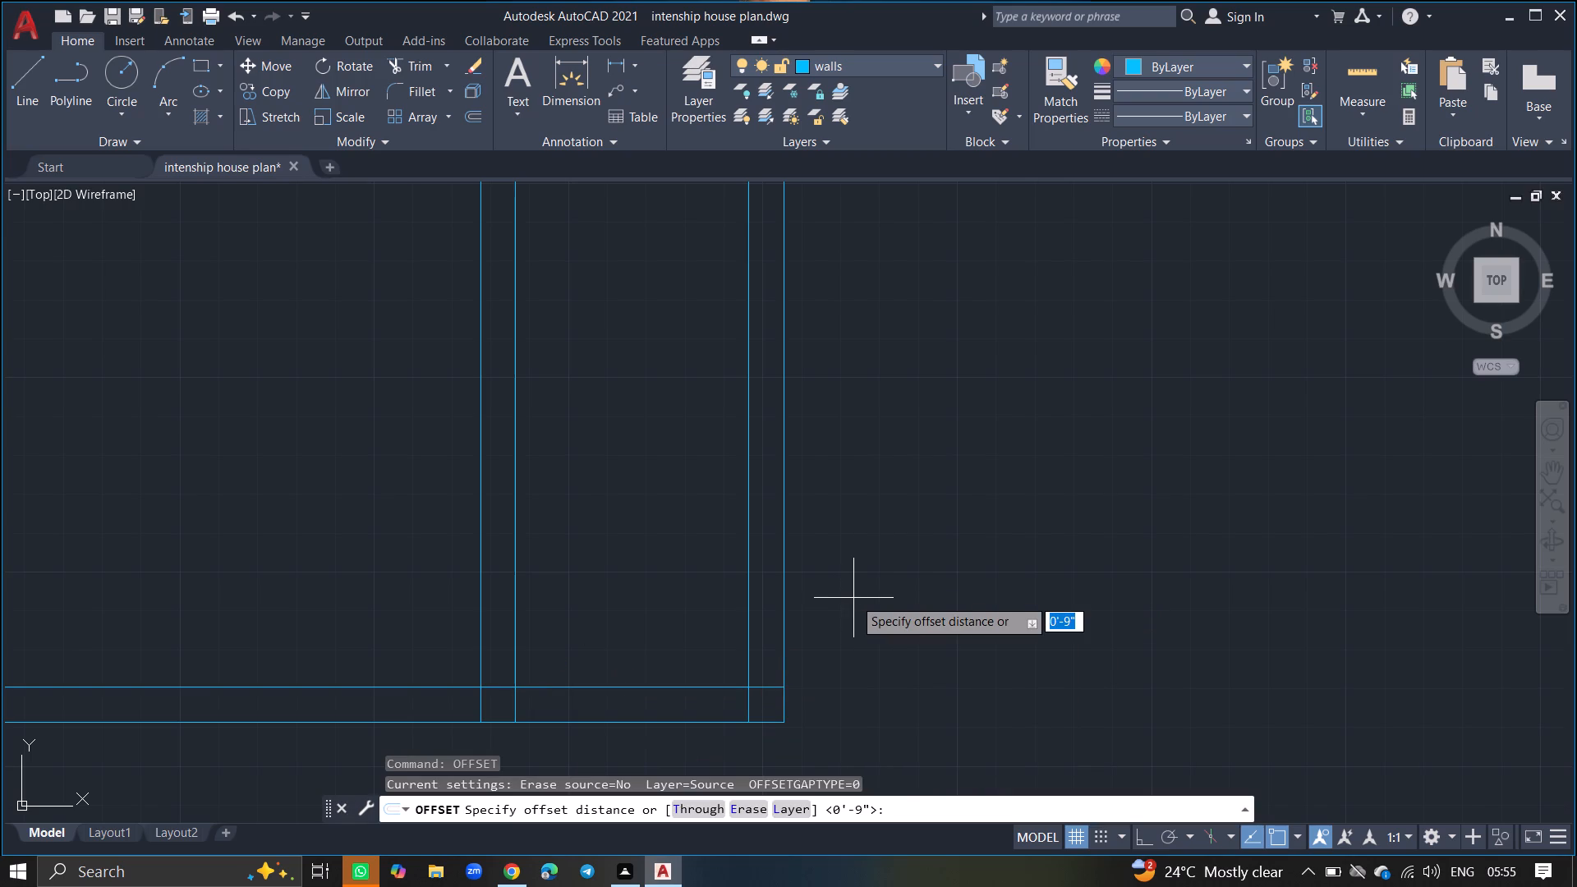
pyautogui.write("9'")
pyautogui.press('Return')
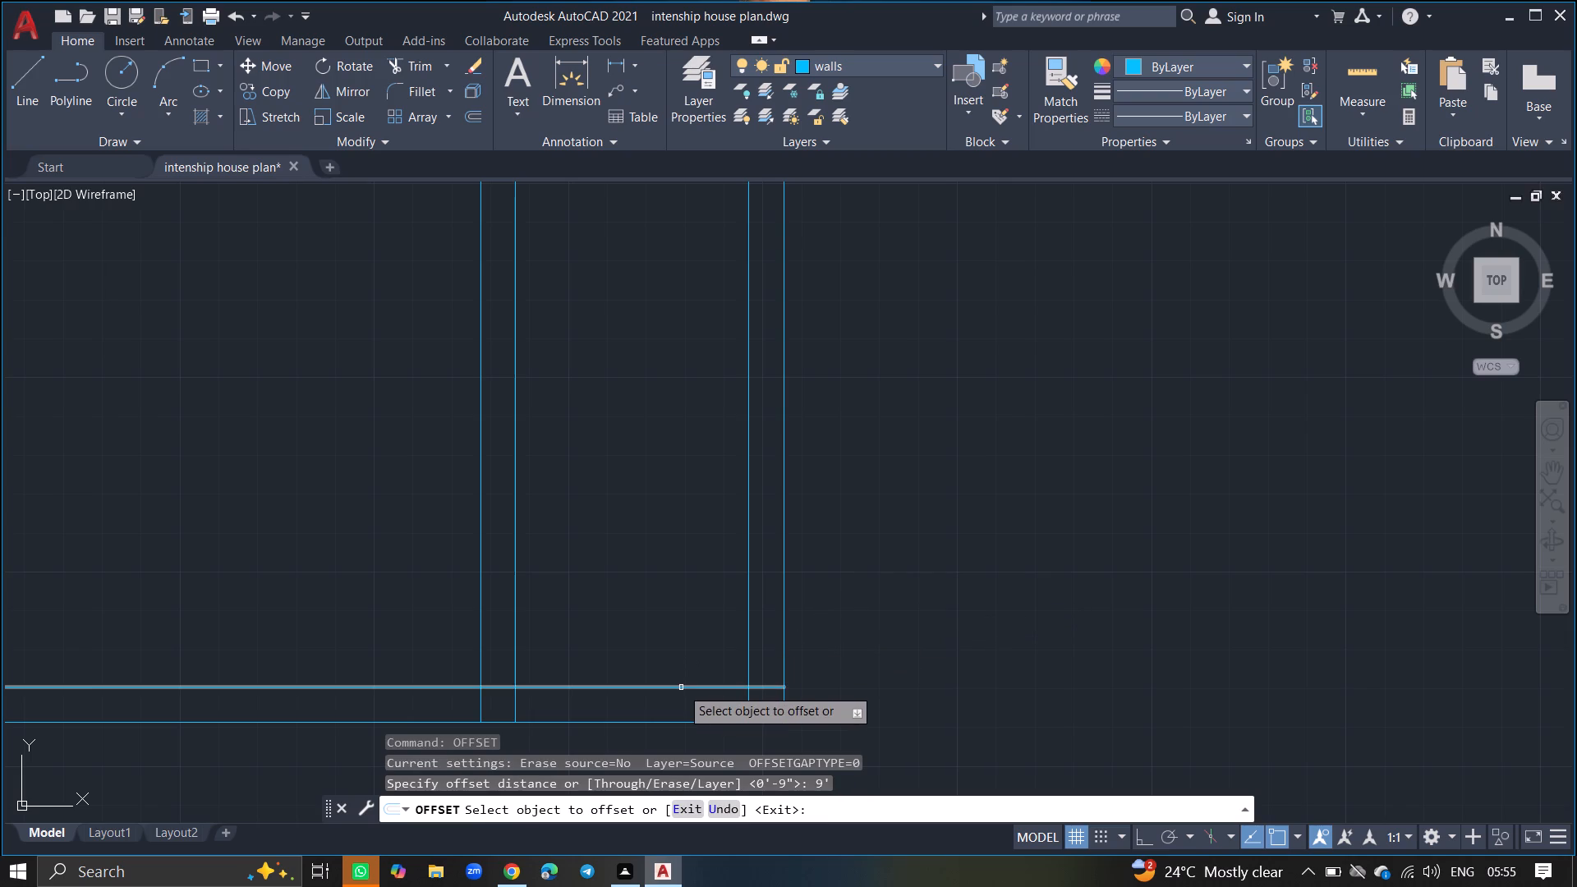
pyautogui.click(681, 687)
pyautogui.click(669, 522)
pyautogui.keyDown('ctrl'); pyautogui.scroll(-4, 669, 522); pyautogui.keyUp('ctrl')
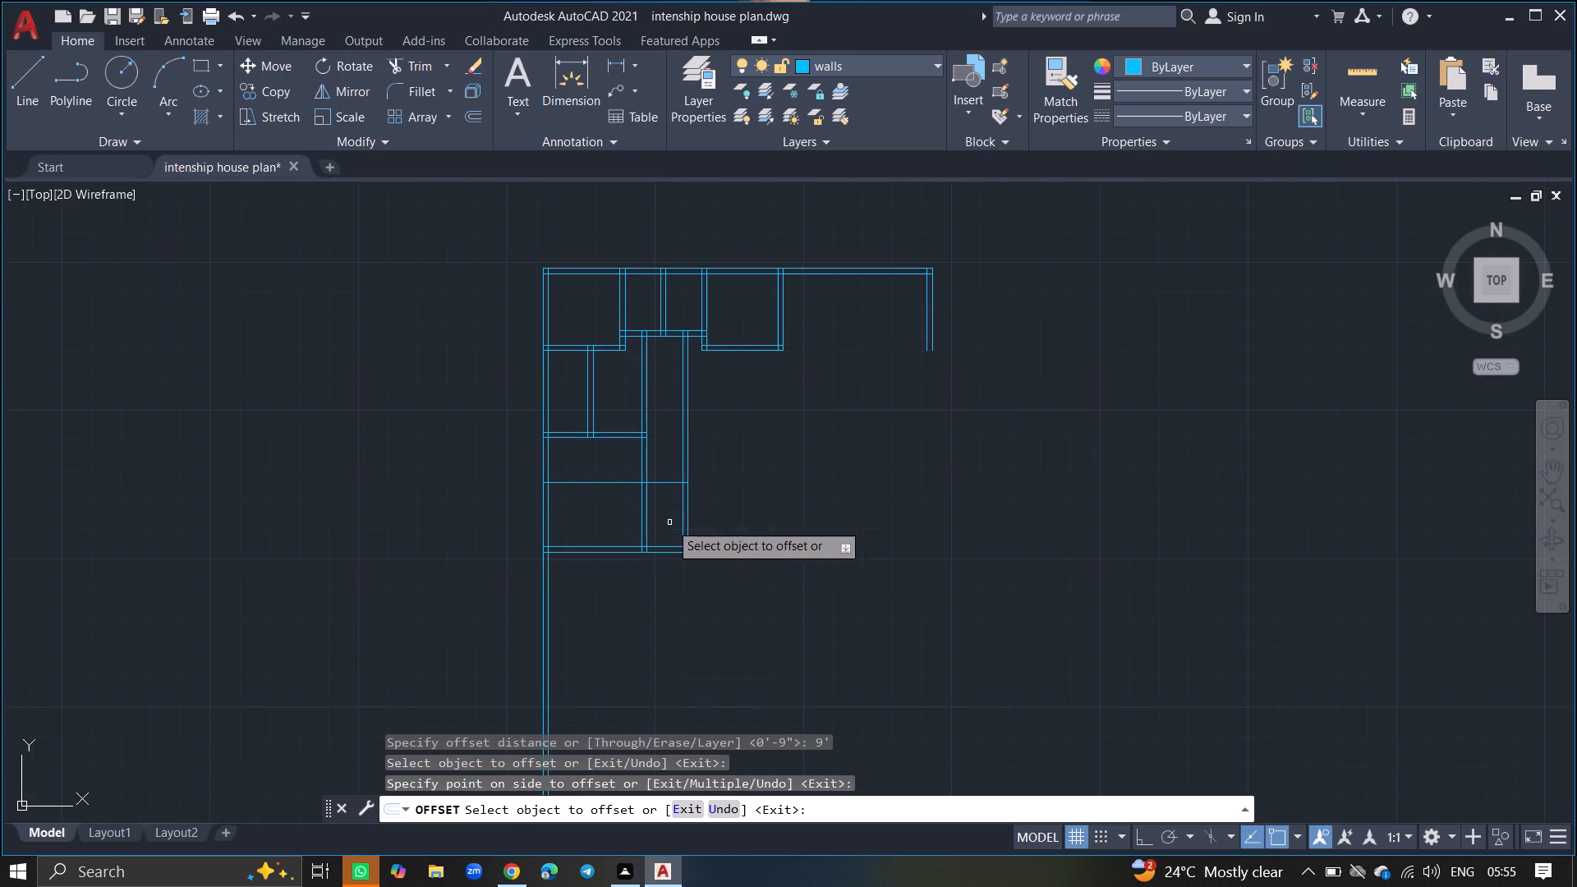
pyautogui.keyDown('ctrl'); pyautogui.scroll(3, 667, 450); pyautogui.keyUp('ctrl')
pyautogui.press('Return')
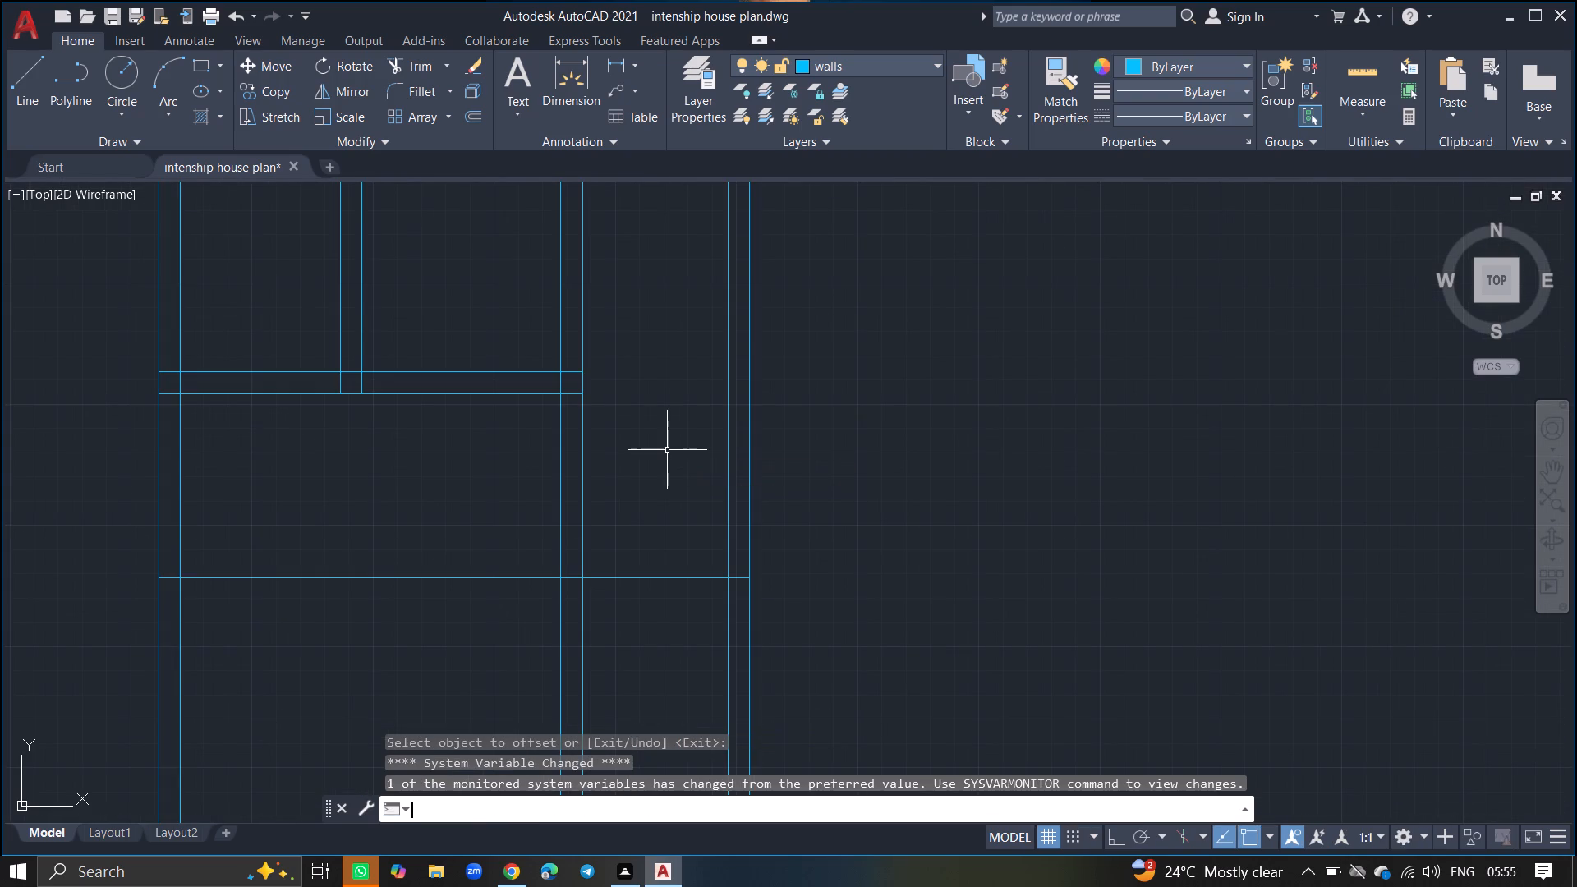
# Offset the new horizontal line 9" upward to form the small room's top wall.
pyautogui.write('offset')
pyautogui.press('Return')
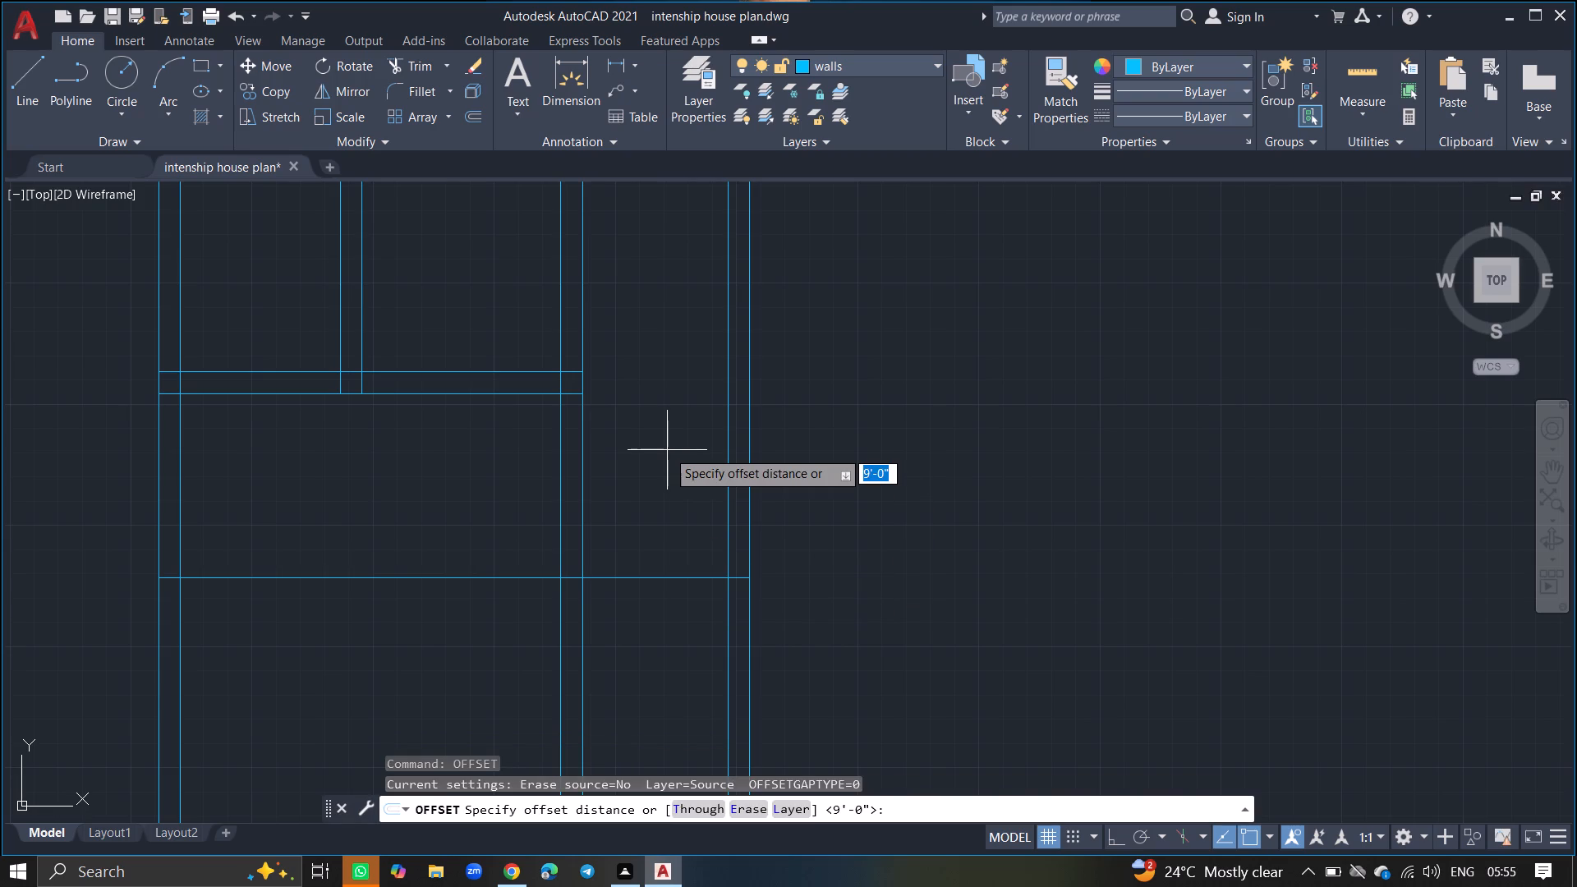
pyautogui.press('9')
pyautogui.hotkey('shift', '"')
pyautogui.press('Return')
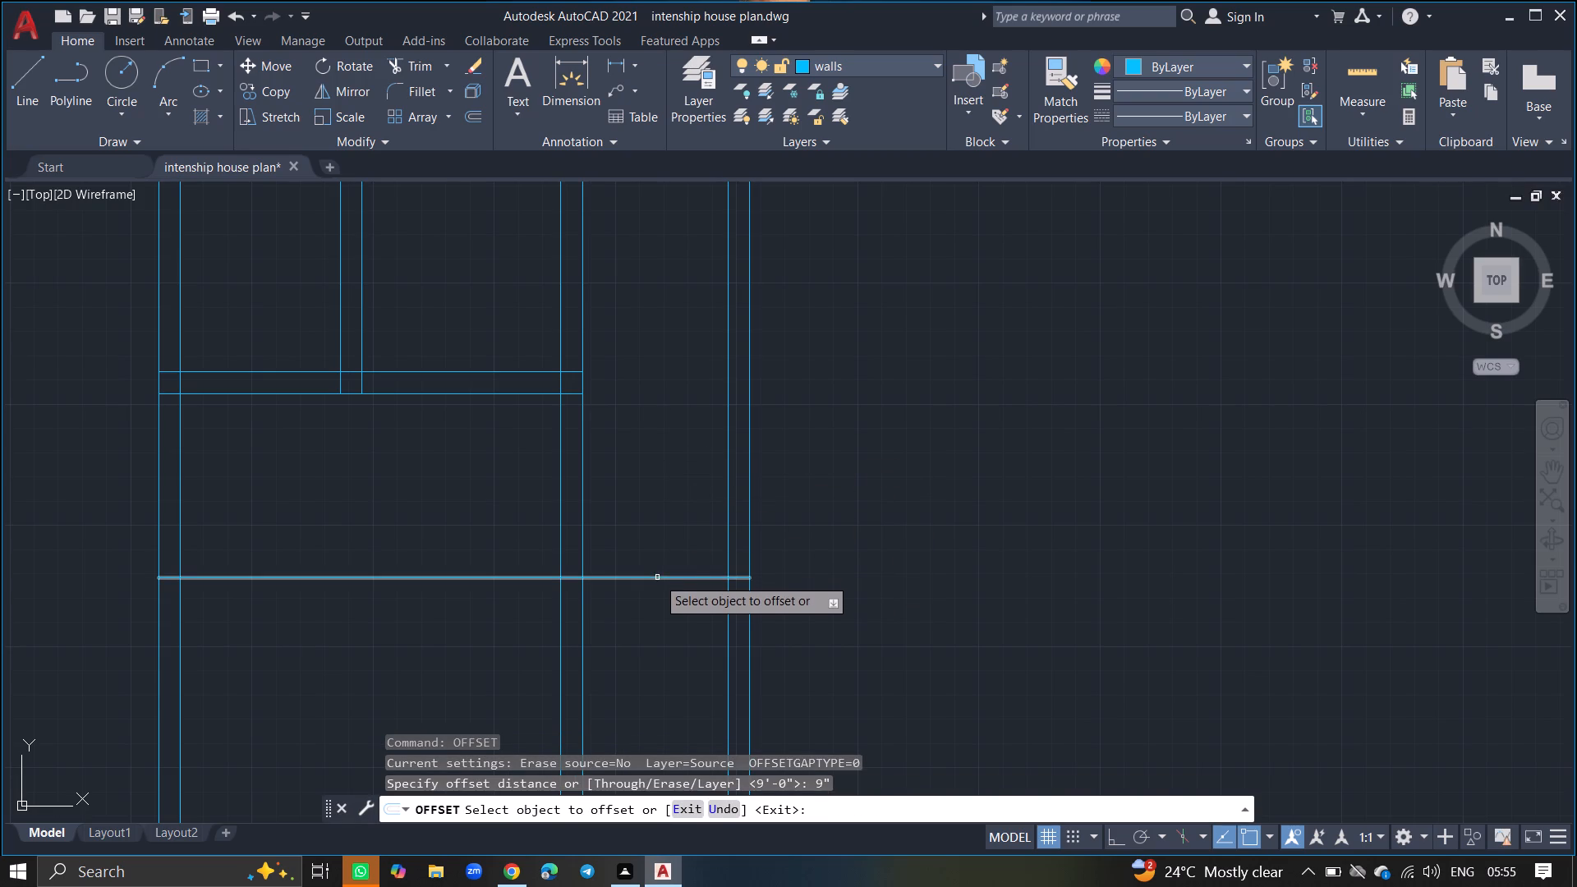
pyautogui.click(657, 577)
pyautogui.click(668, 505)
pyautogui.press('Return')
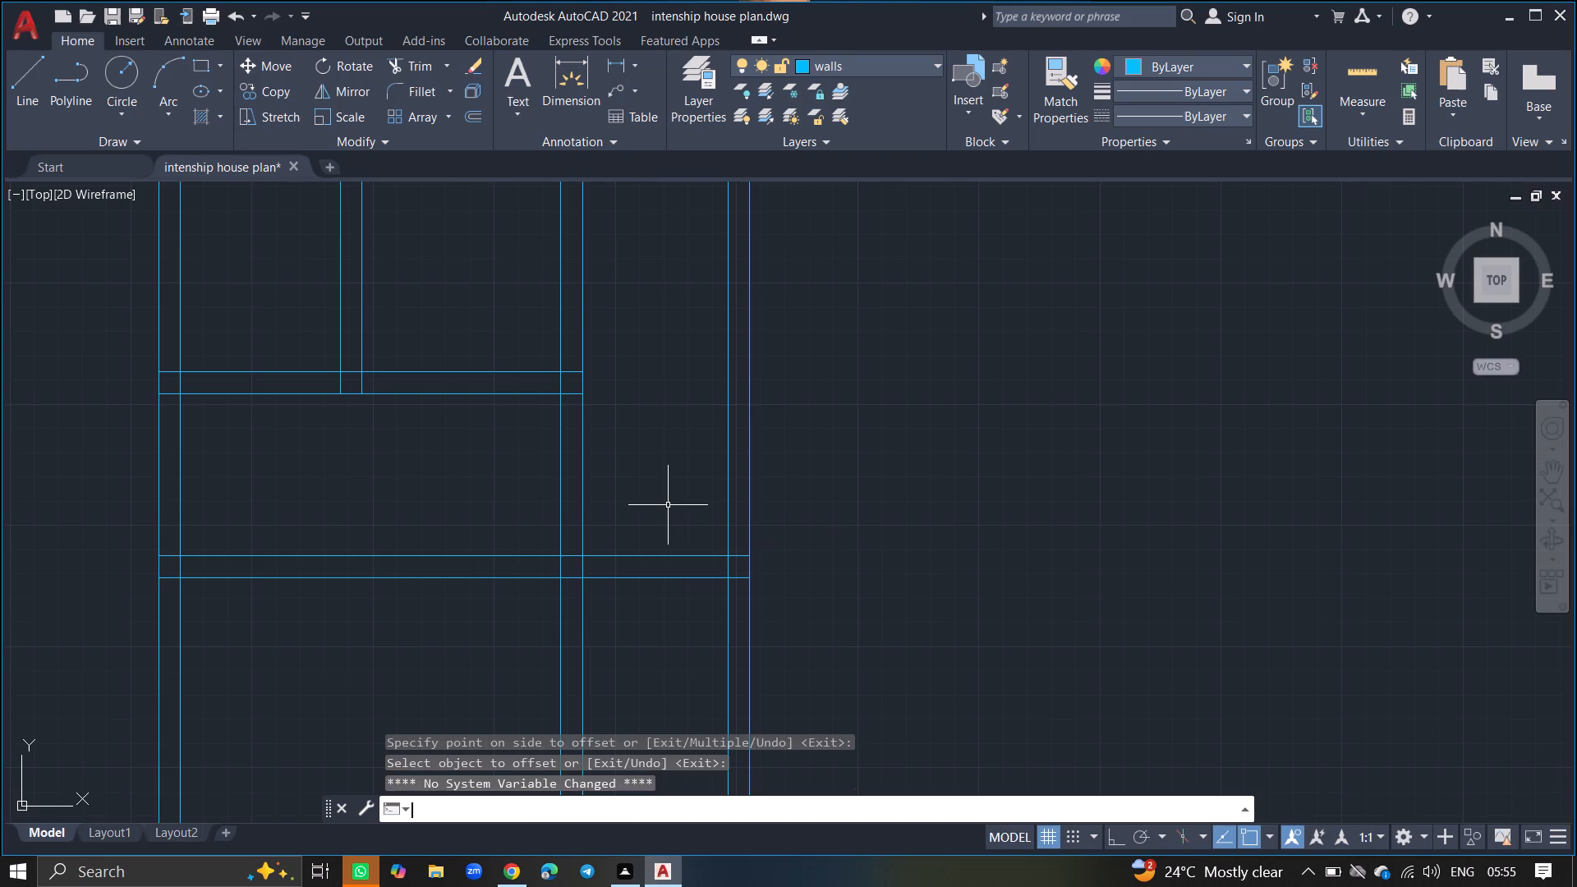
# Trim both lines of the new right wall where they run above the small room's top wall.
pyautogui.press('t')
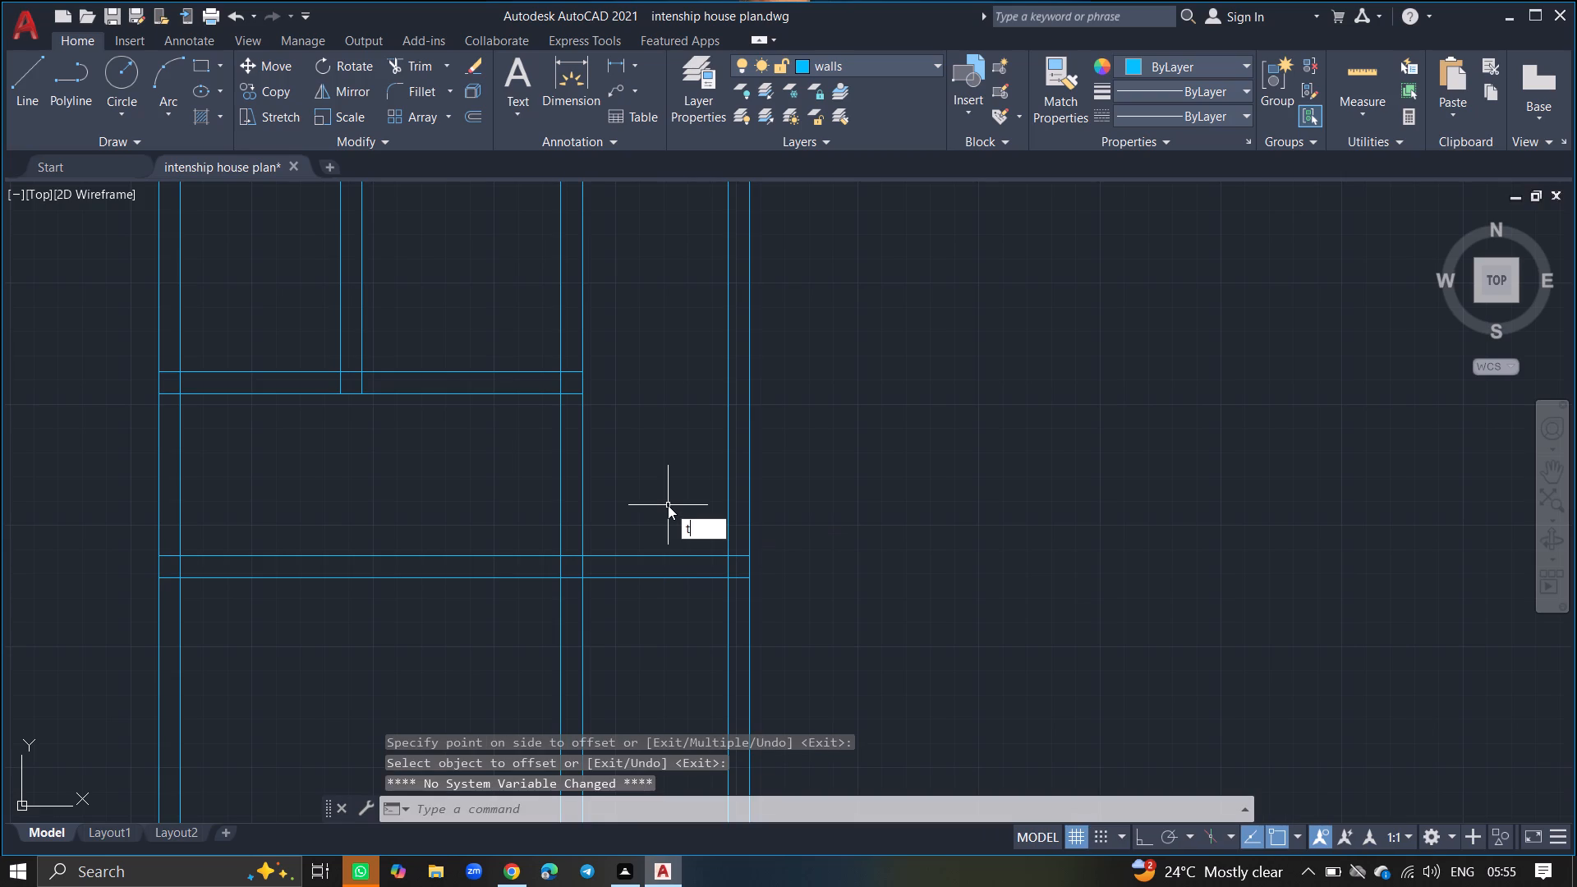
pyautogui.press('r')
pyautogui.write('im')
pyautogui.press('Return')
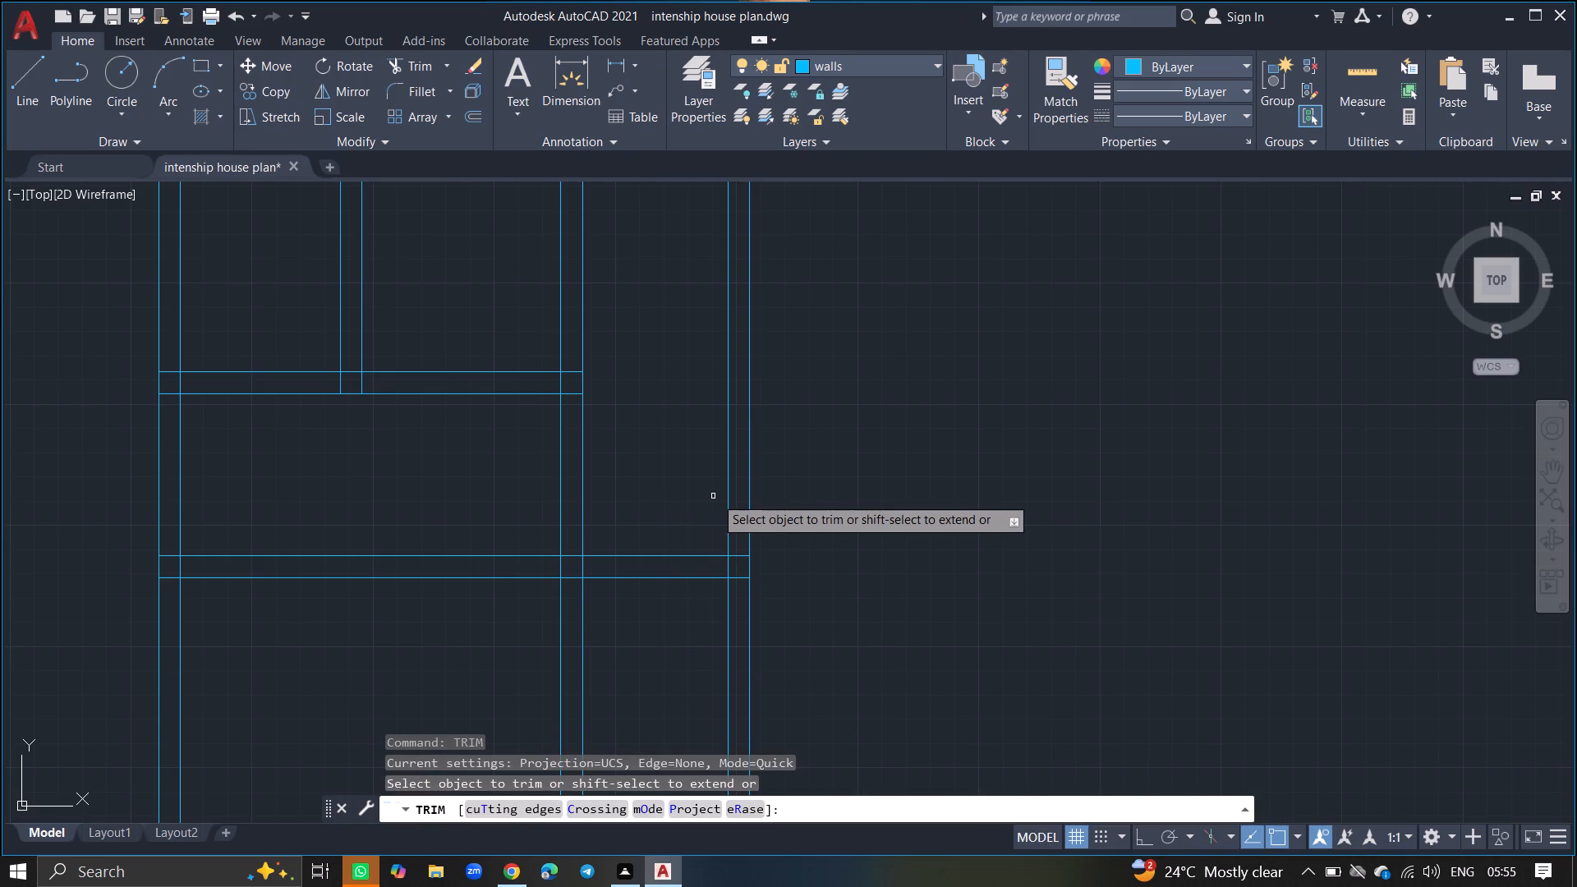
pyautogui.click(728, 489)
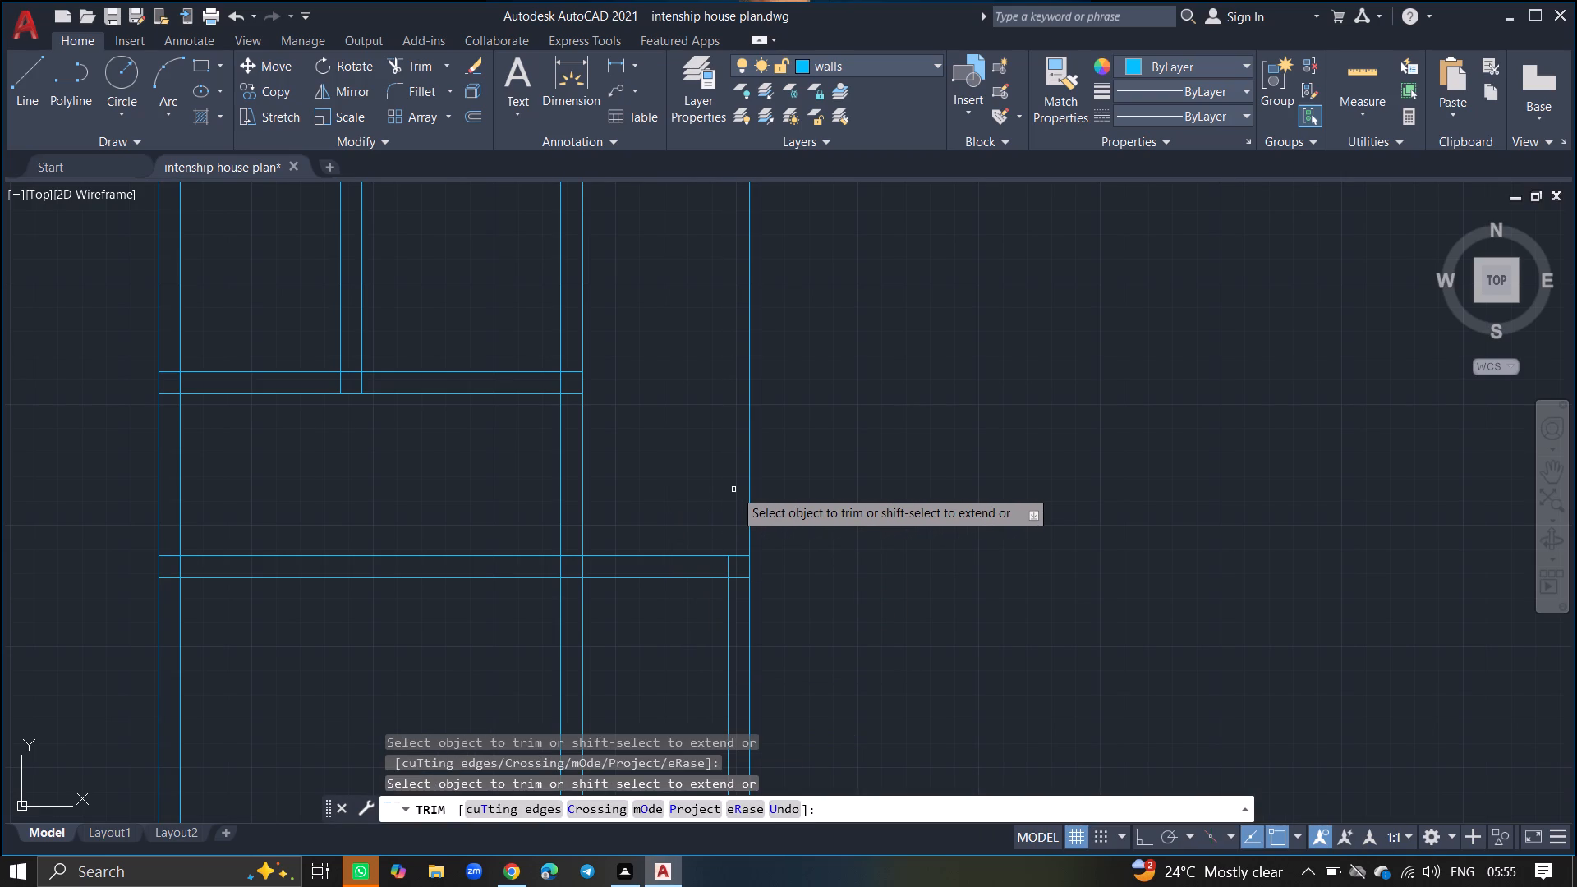
pyautogui.click(750, 482)
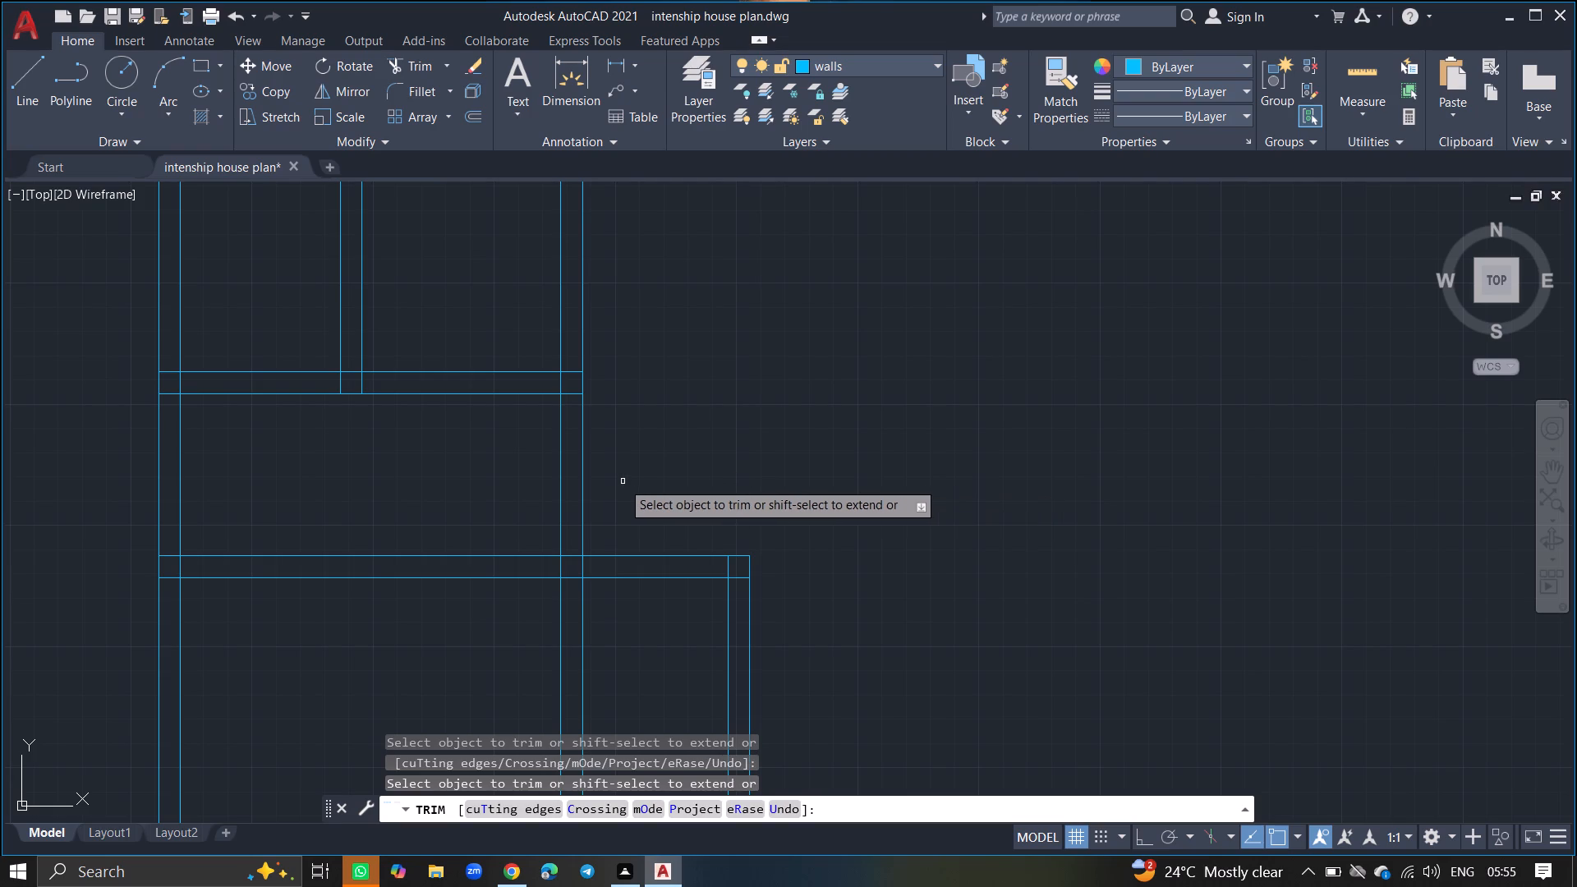
# Trim both lines of the small room's top wall where they cross the adjoining left room, including the pieces inside the left exterior wall.
pyautogui.click(485, 554)
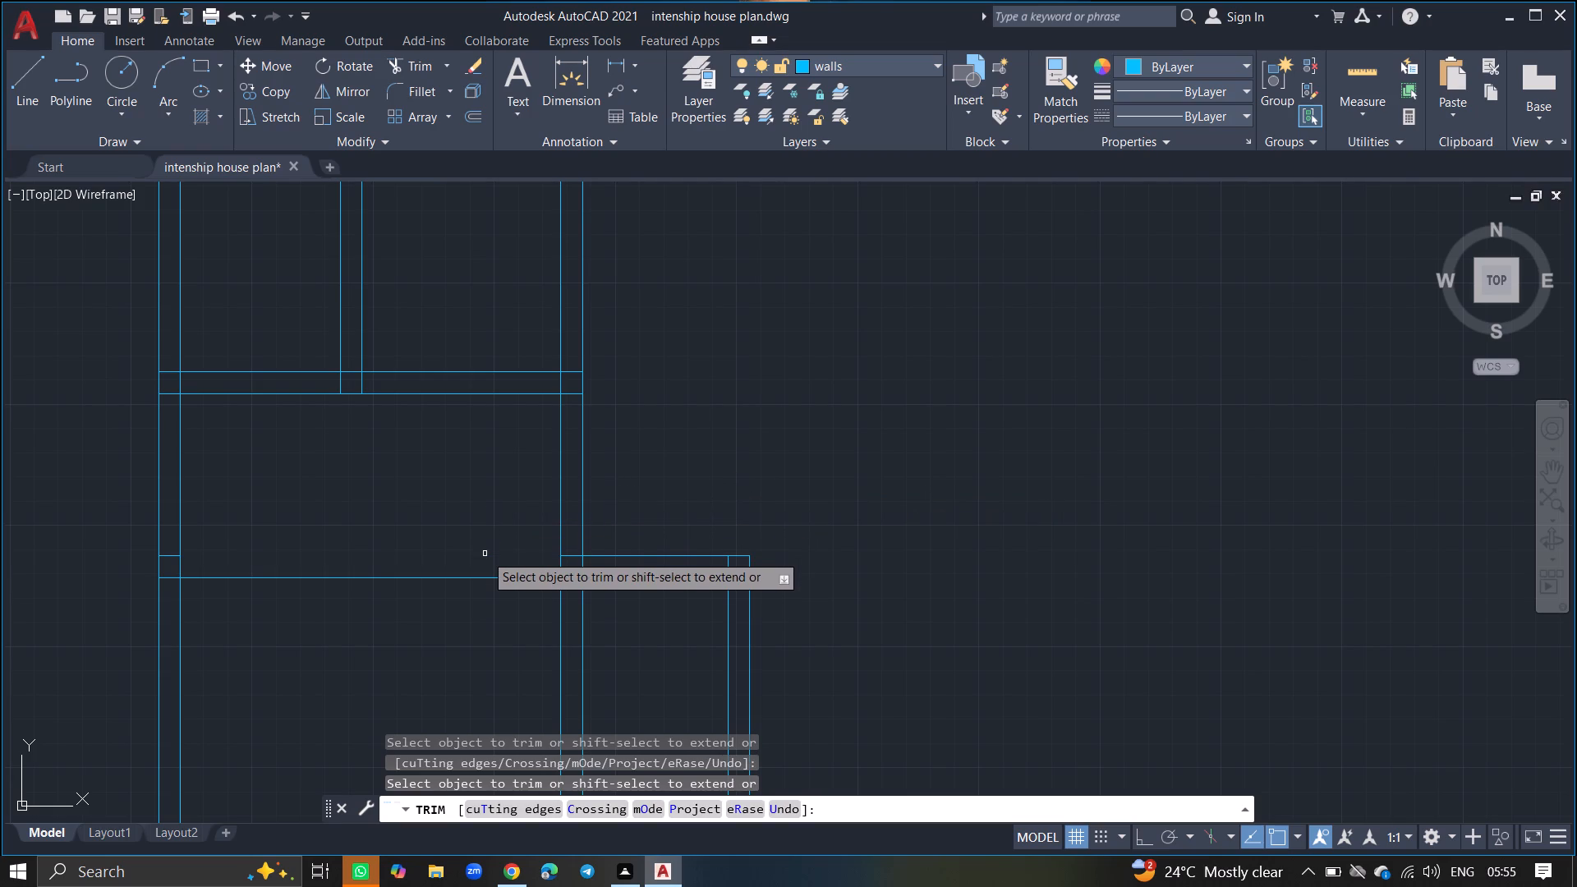
pyautogui.click(484, 576)
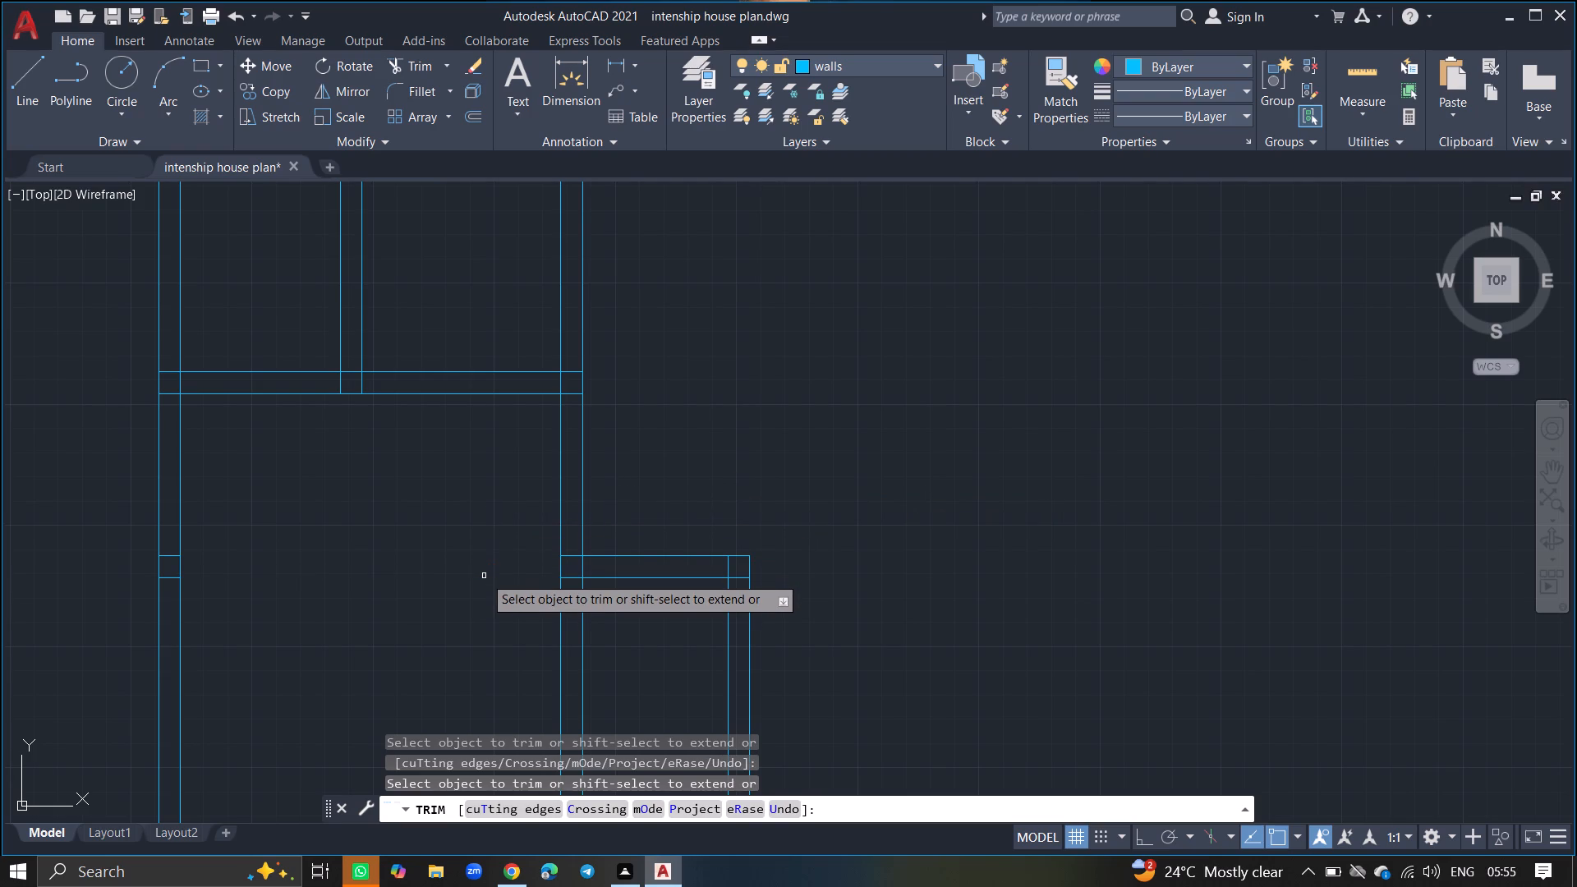
pyautogui.click(172, 555)
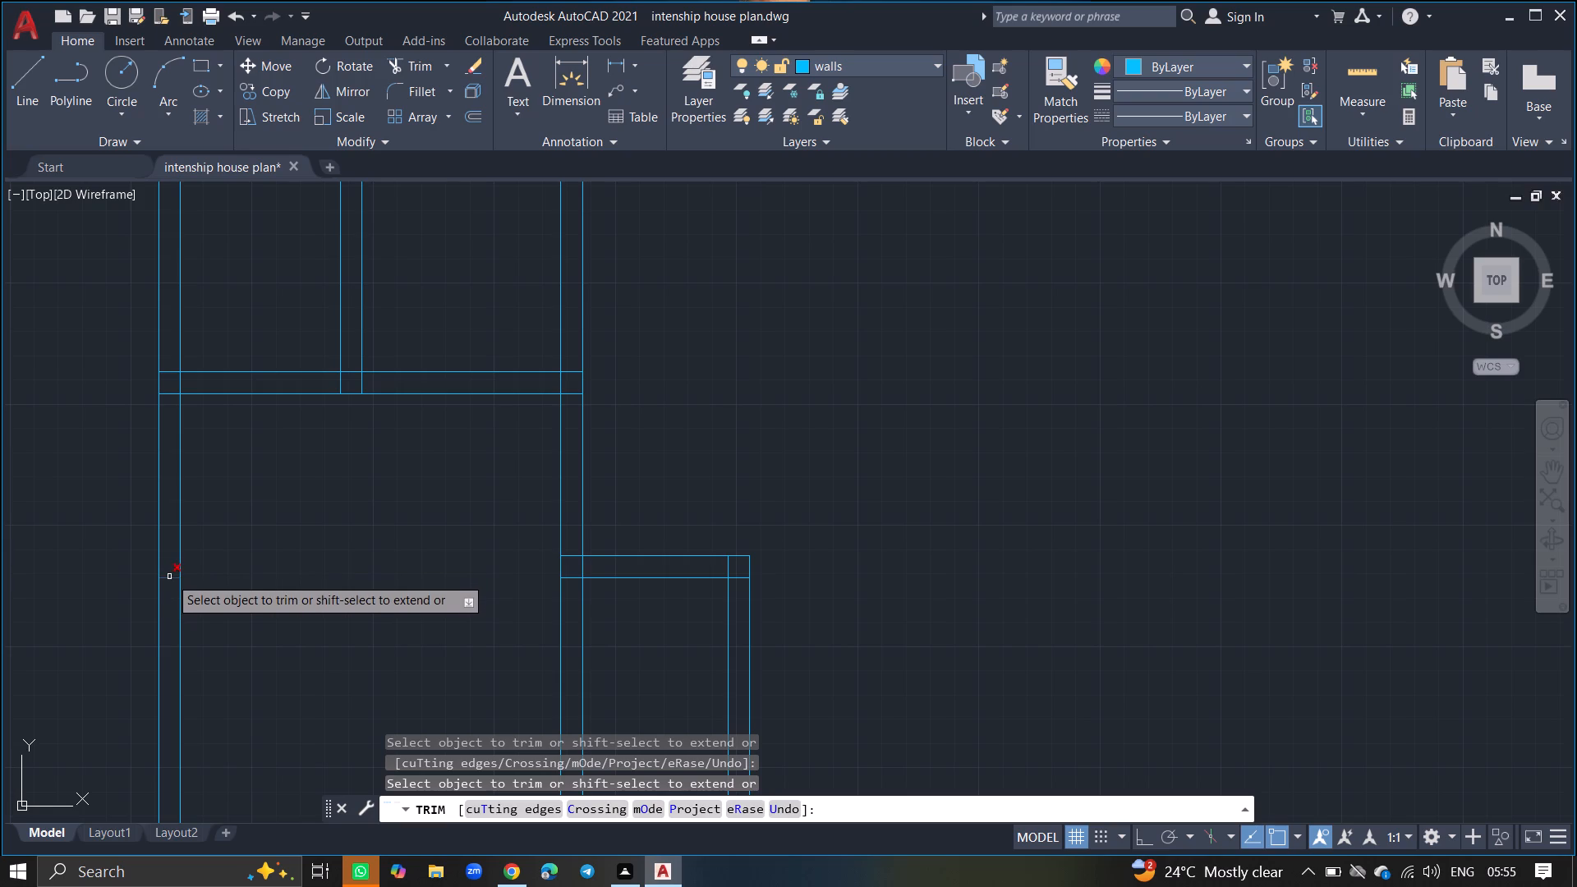
pyautogui.click(169, 577)
pyautogui.press('Return')
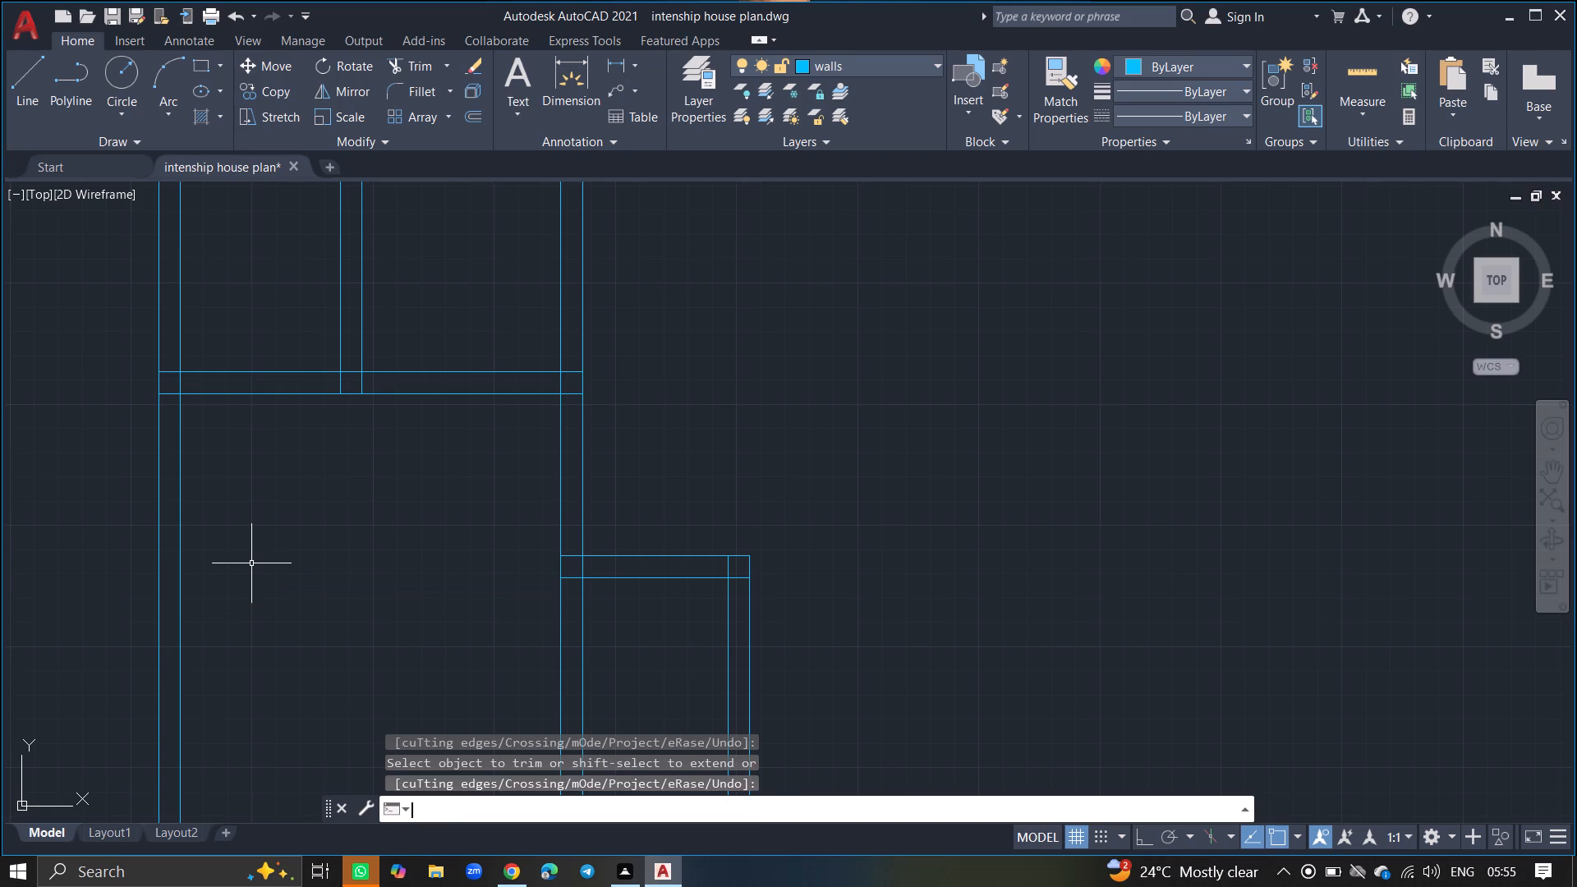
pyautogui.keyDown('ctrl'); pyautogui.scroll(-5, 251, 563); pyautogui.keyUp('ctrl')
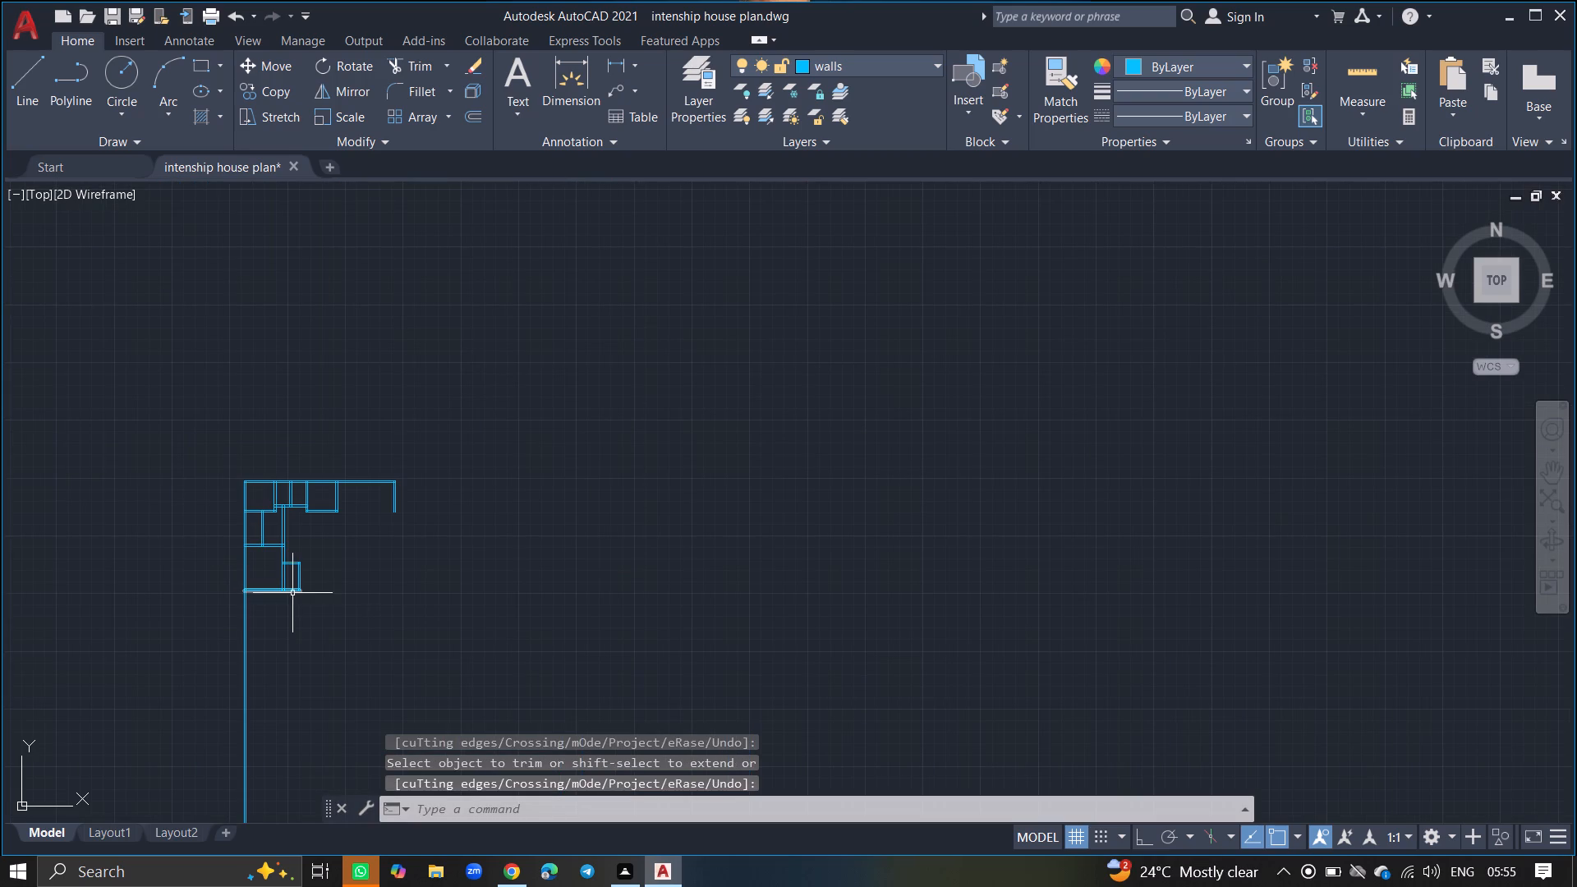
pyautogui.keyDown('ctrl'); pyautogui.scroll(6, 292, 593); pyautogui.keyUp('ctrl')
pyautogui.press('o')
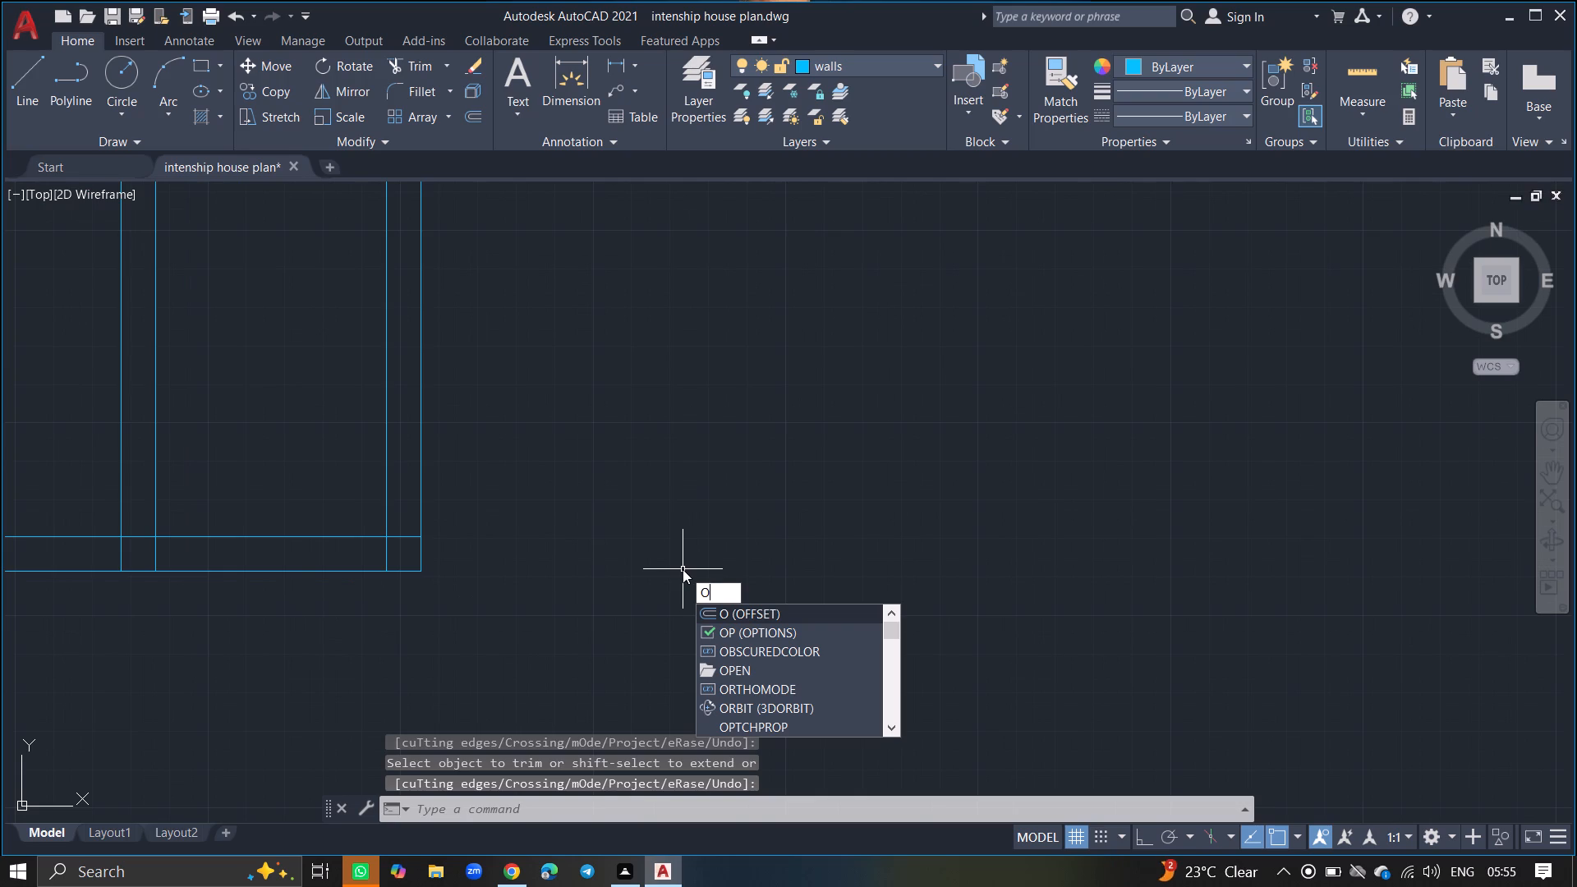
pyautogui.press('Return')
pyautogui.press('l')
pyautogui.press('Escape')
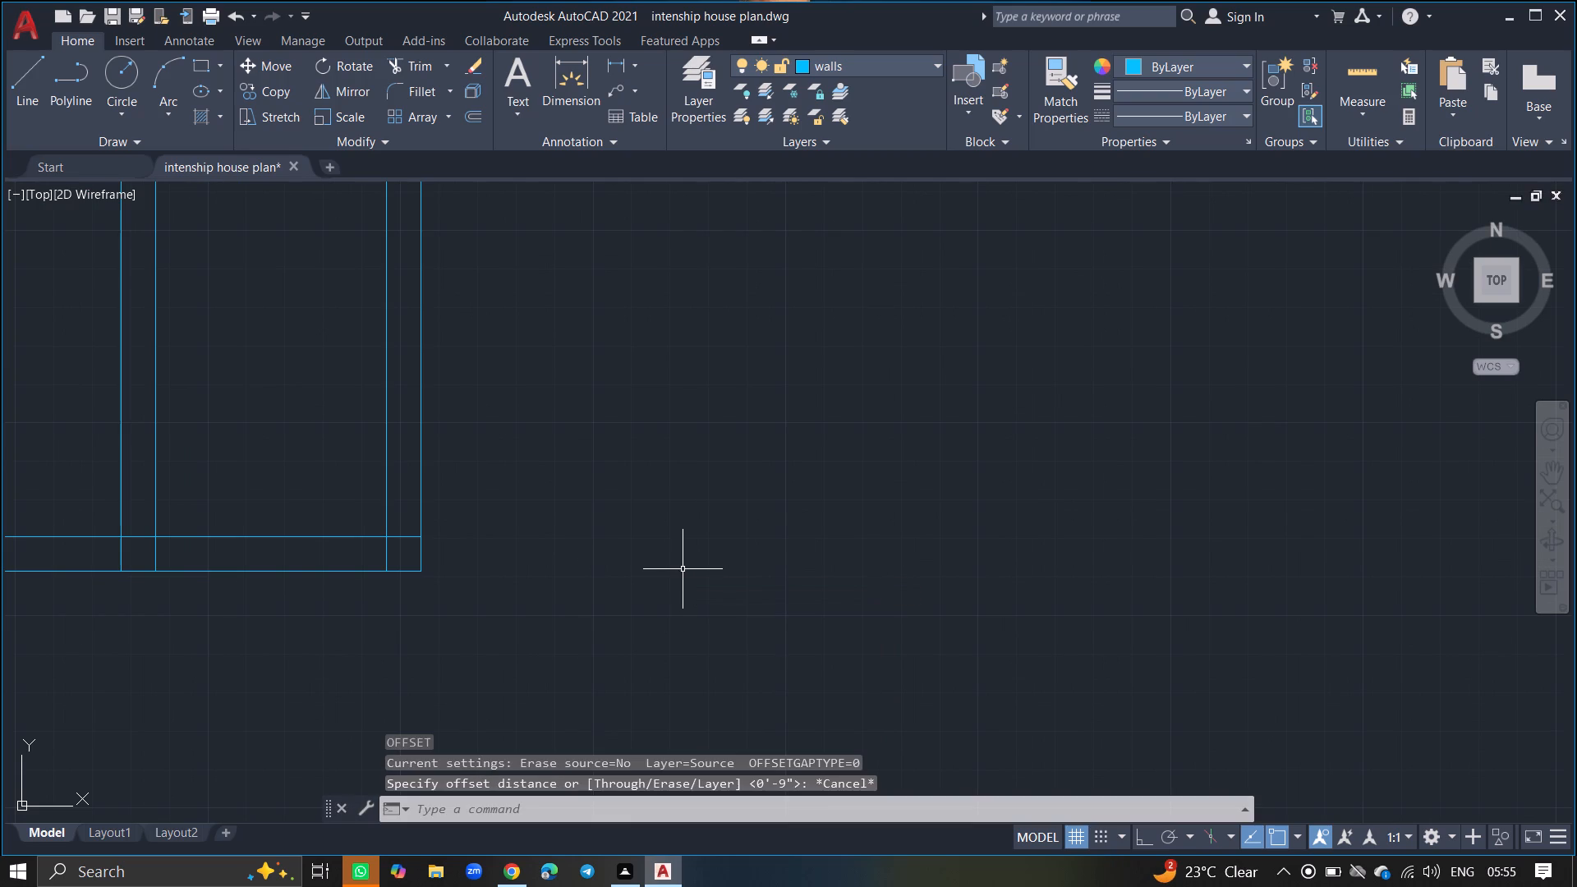
# With Ortho on, draw a horizontal line about 36' long to the right from the small room's outer bottom-right corner.
pyautogui.press('l')
pyautogui.press('Return')
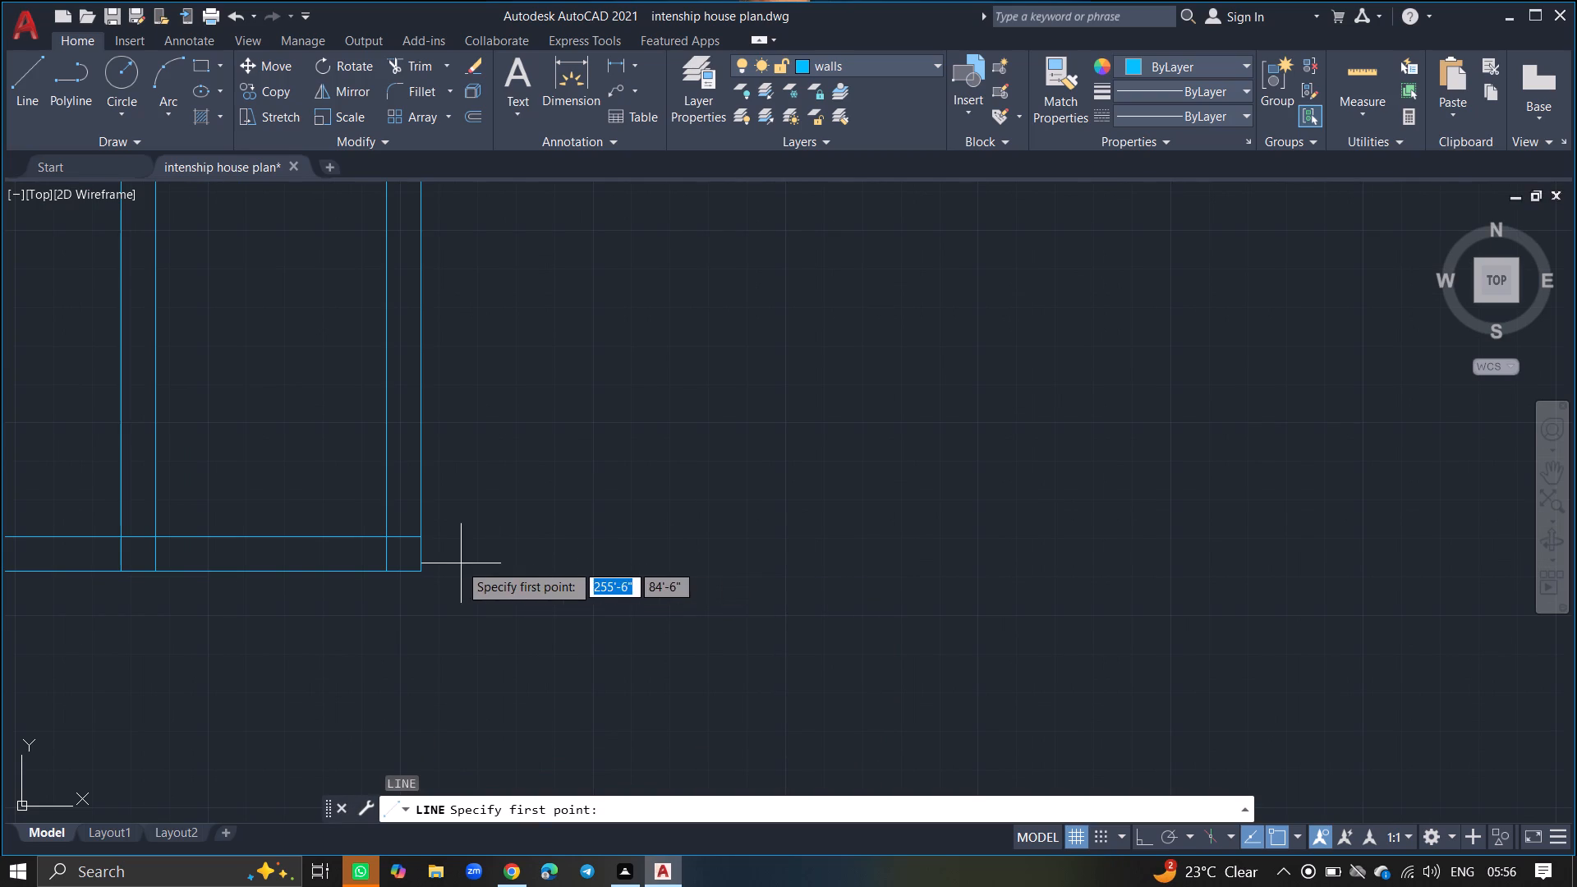
pyautogui.click(419, 572)
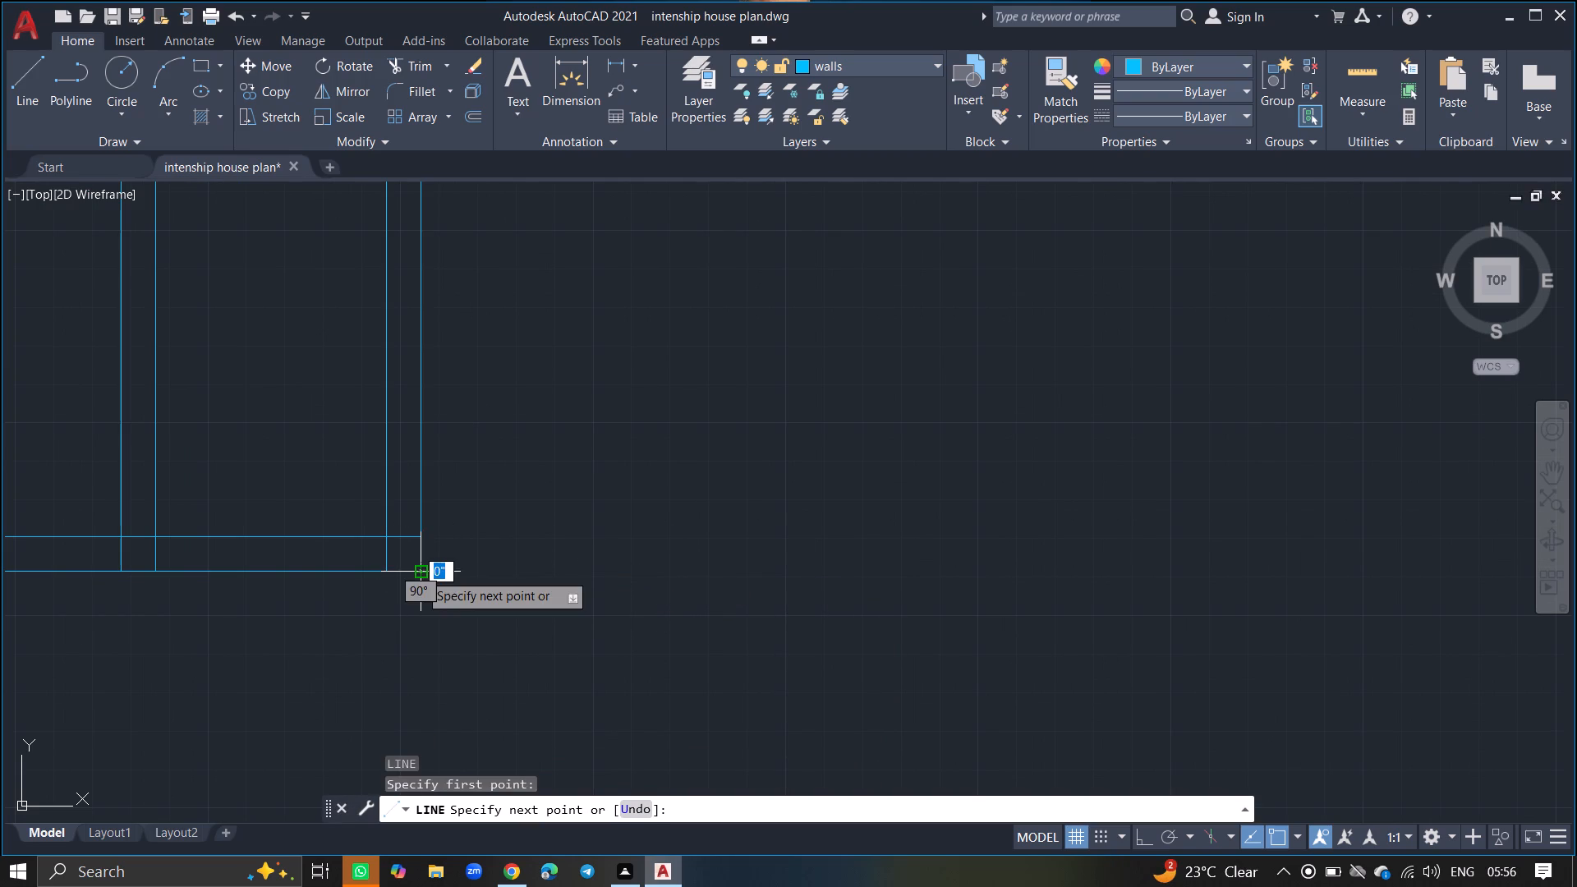
pyautogui.press('F8')
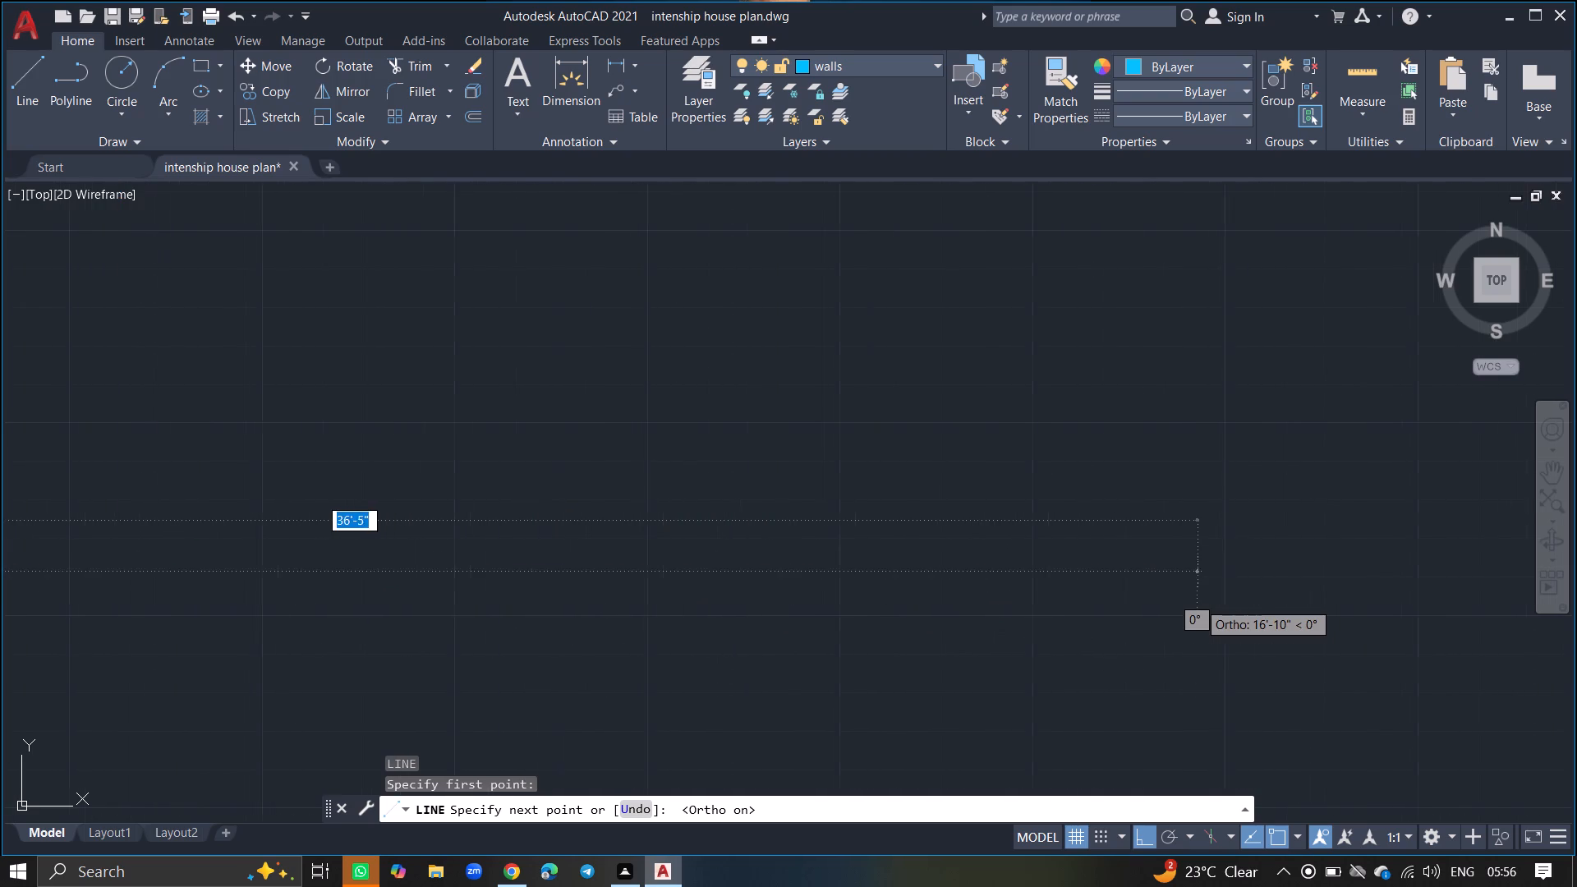
pyautogui.click(1143, 599)
pyautogui.press('Return')
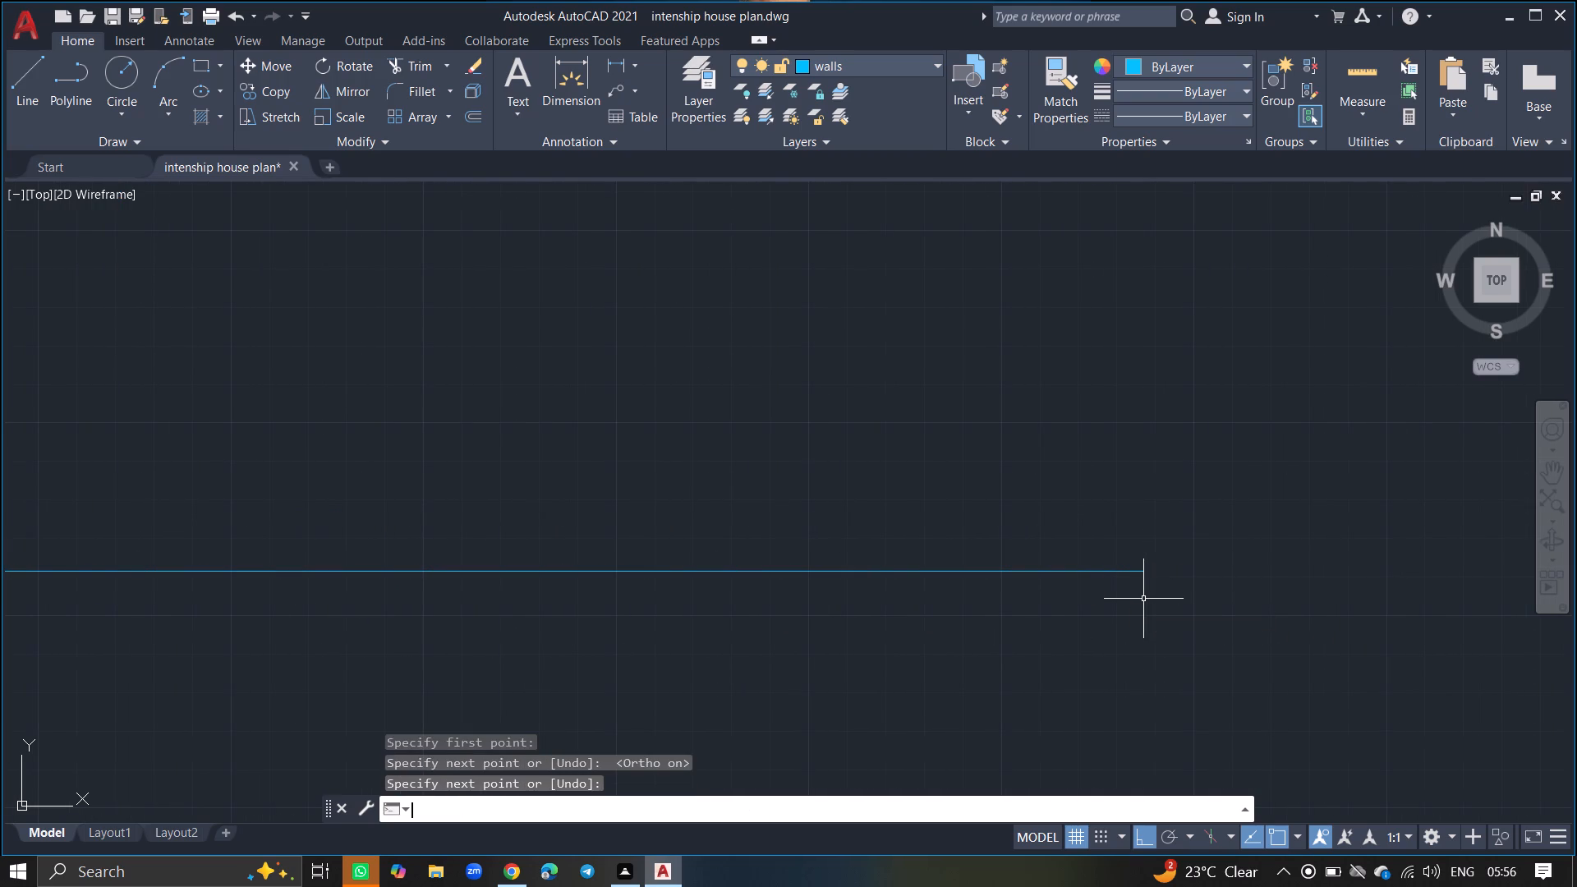
# Draw a second horizontal line to the right from where the bottom wall's inner line meets the small room's outer right line.
pyautogui.keyDown('ctrl'); pyautogui.scroll(-3, 1143, 599); pyautogui.keyUp('ctrl')
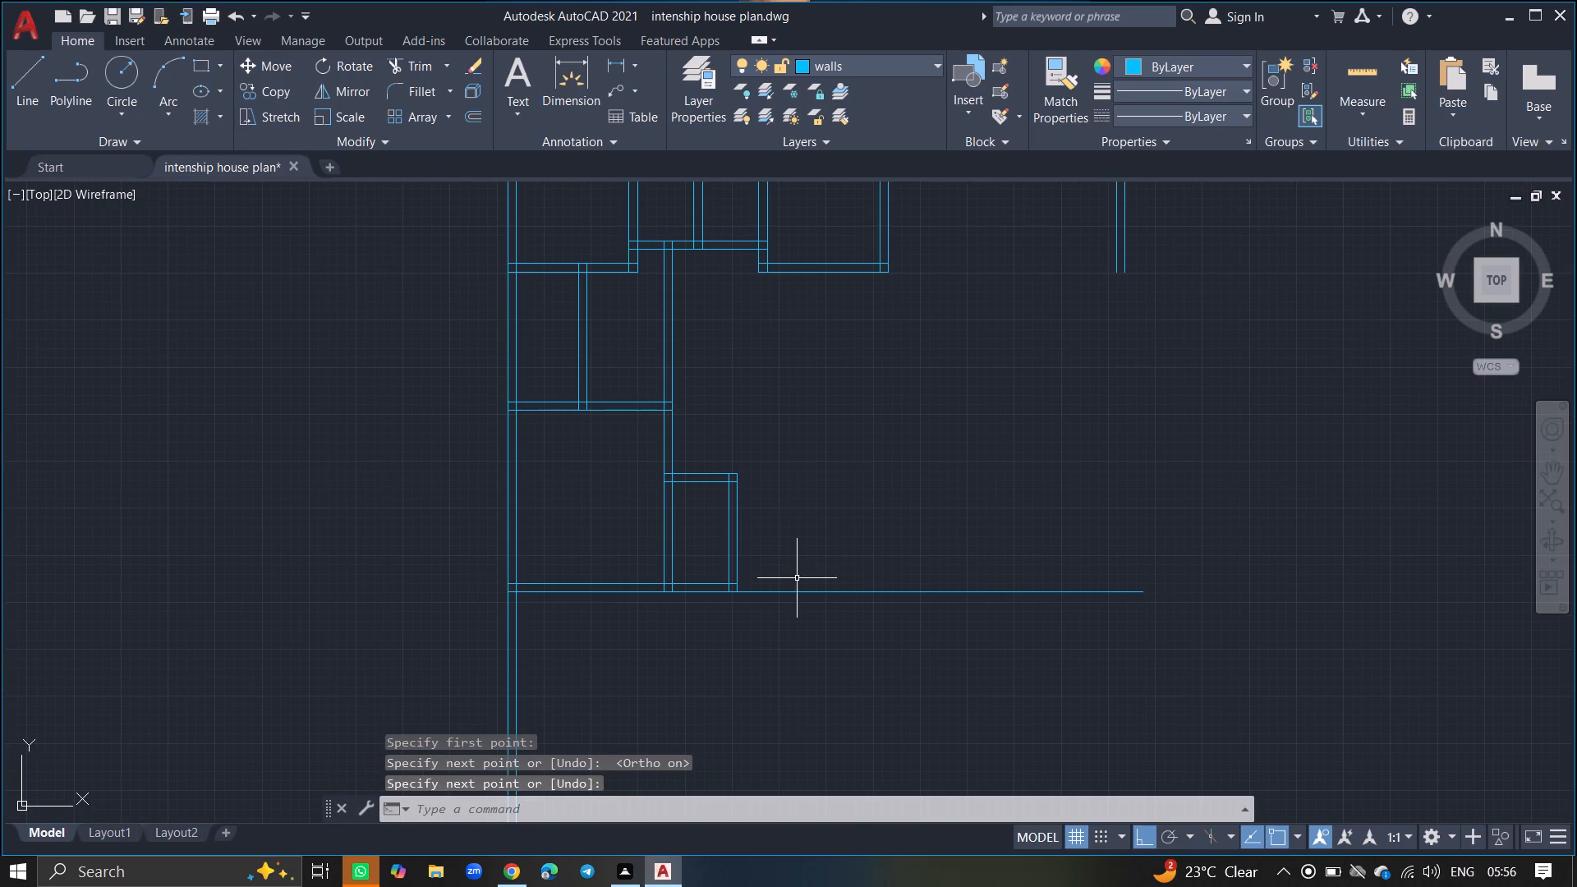
pyautogui.keyDown('ctrl'); pyautogui.scroll(4, 790, 582); pyautogui.keyUp('ctrl')
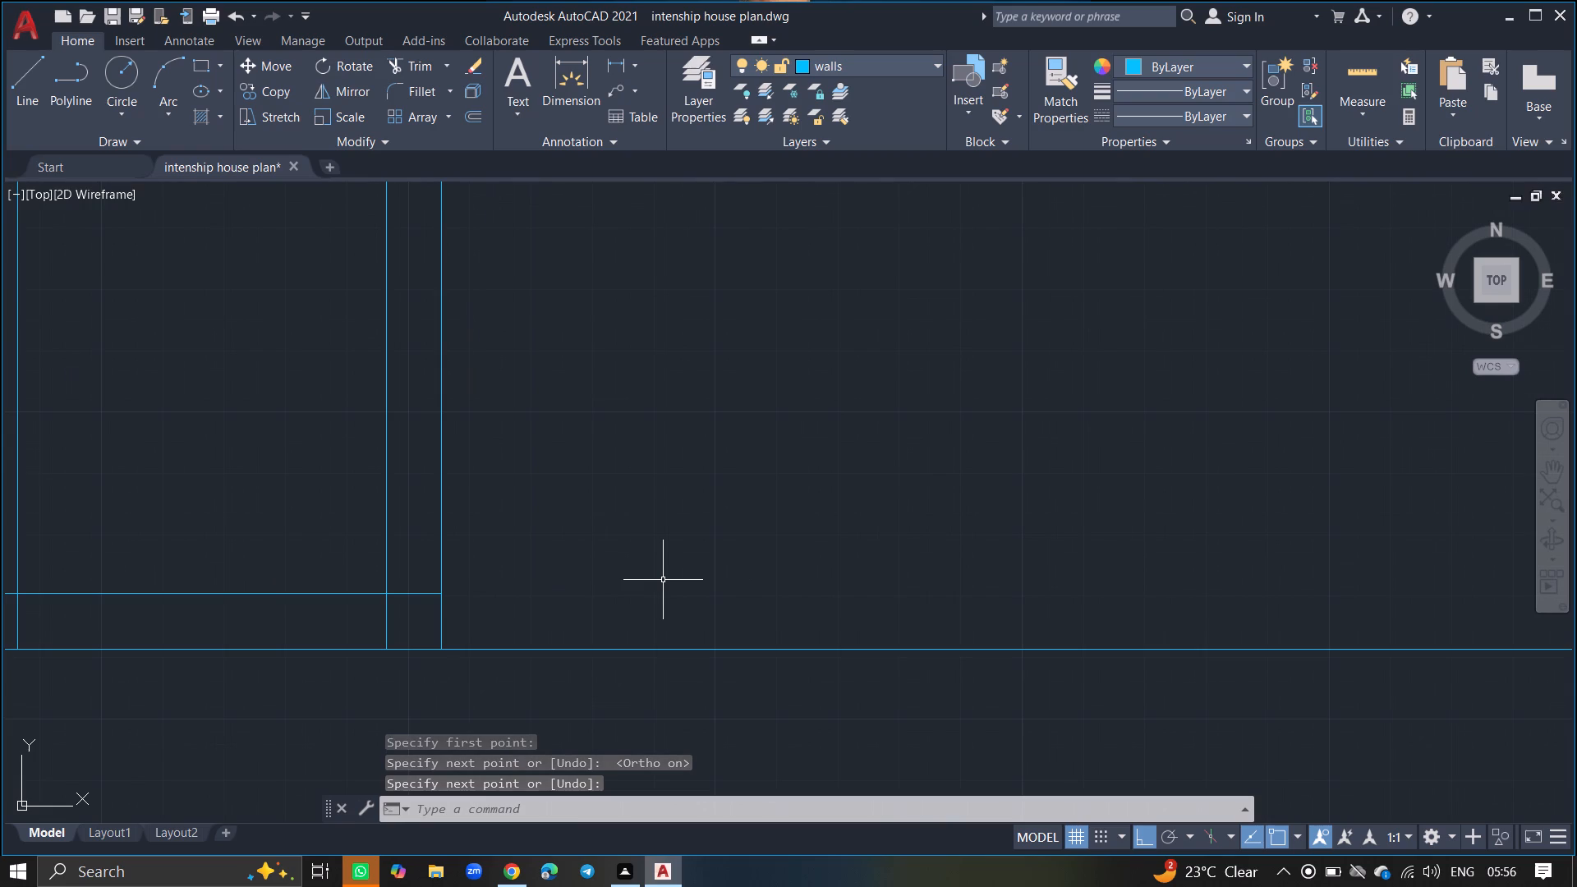
pyautogui.write('line')
pyautogui.press('Return')
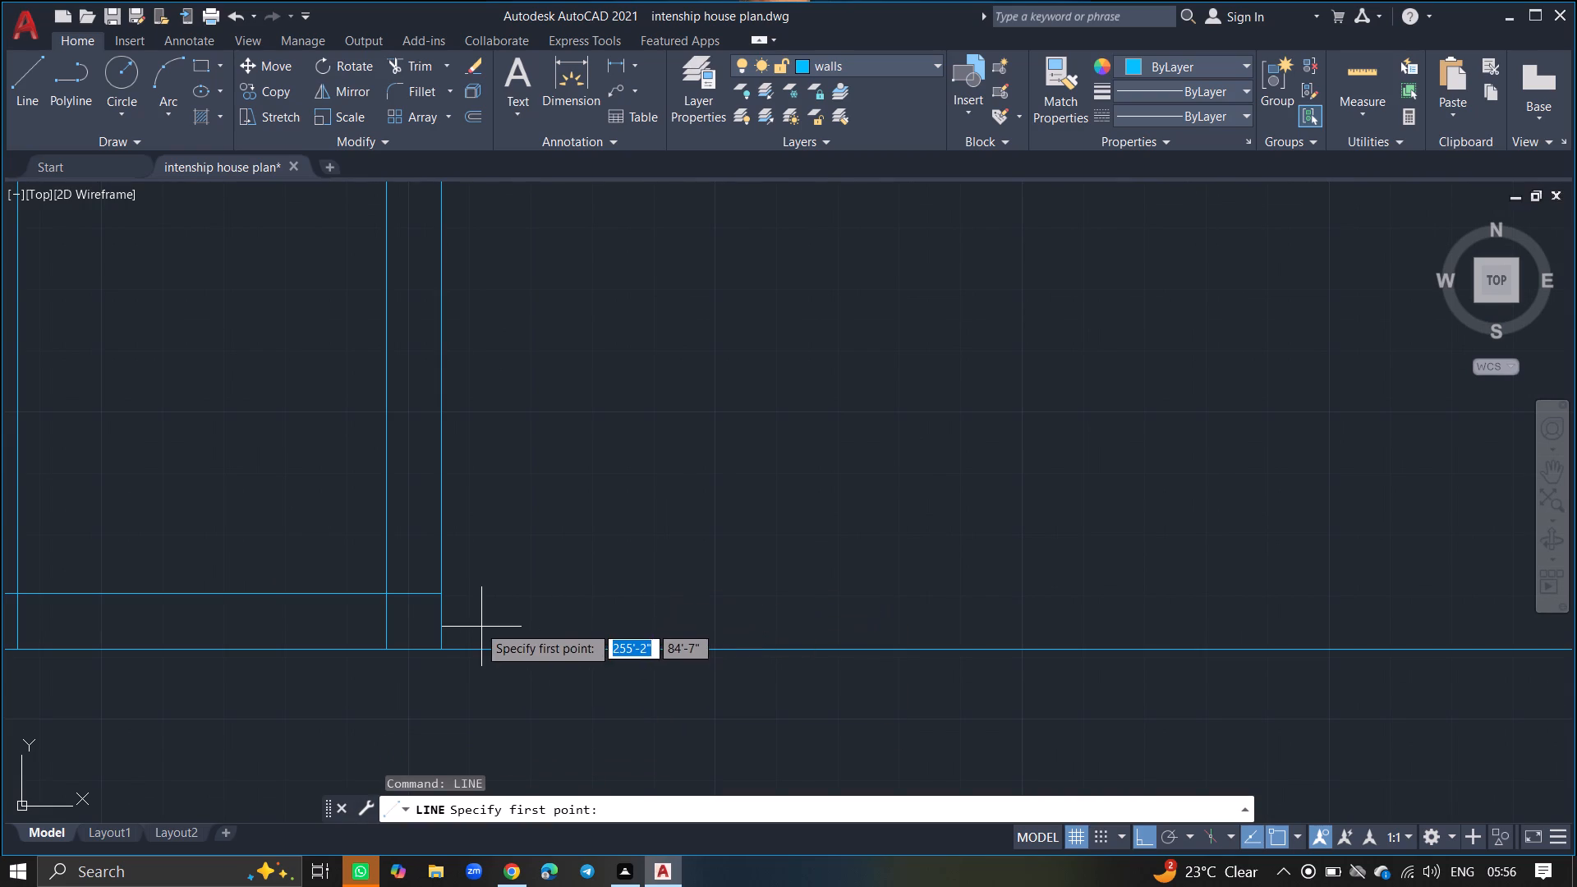
pyautogui.click(444, 593)
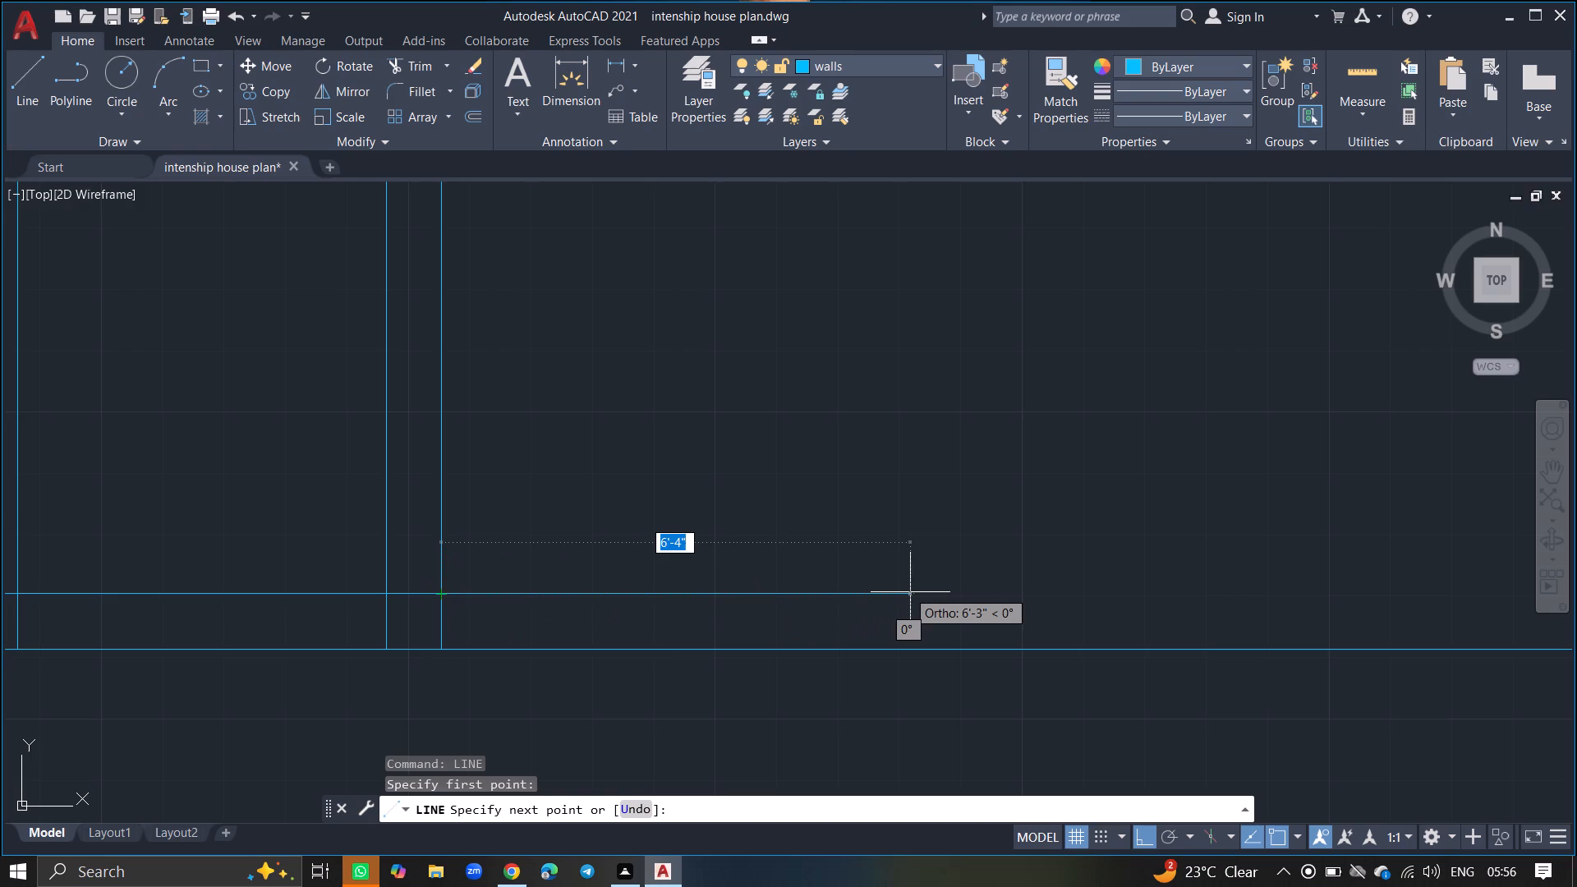
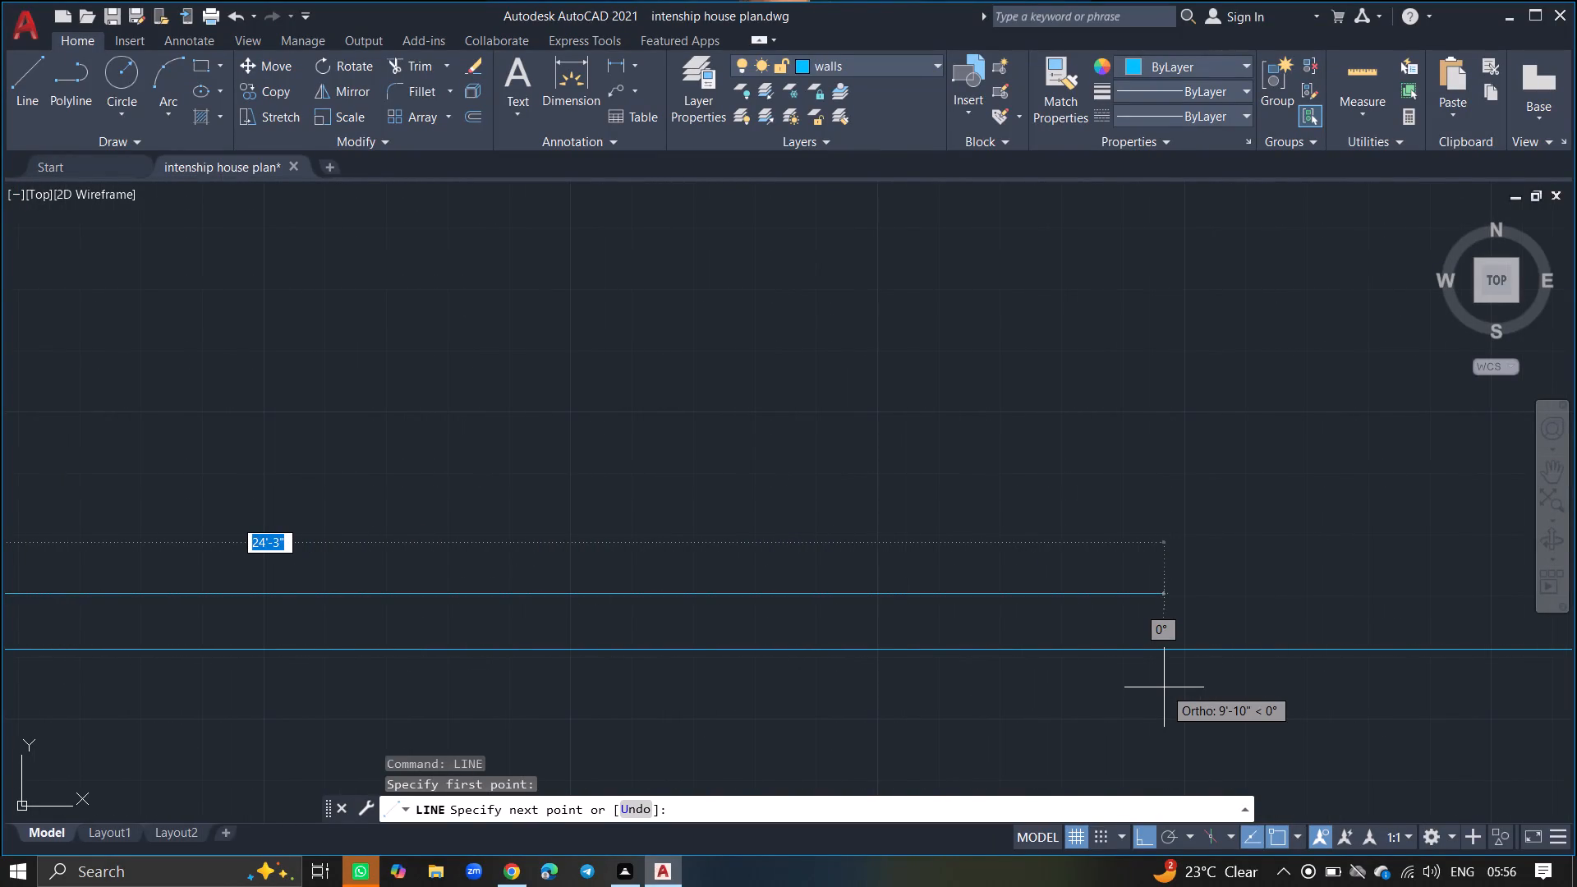
# Finish the bottom wall's inner horizontal line at about 24'-3" long, extending right from the small room.
pyautogui.click(1164, 687)
pyautogui.press('Return')
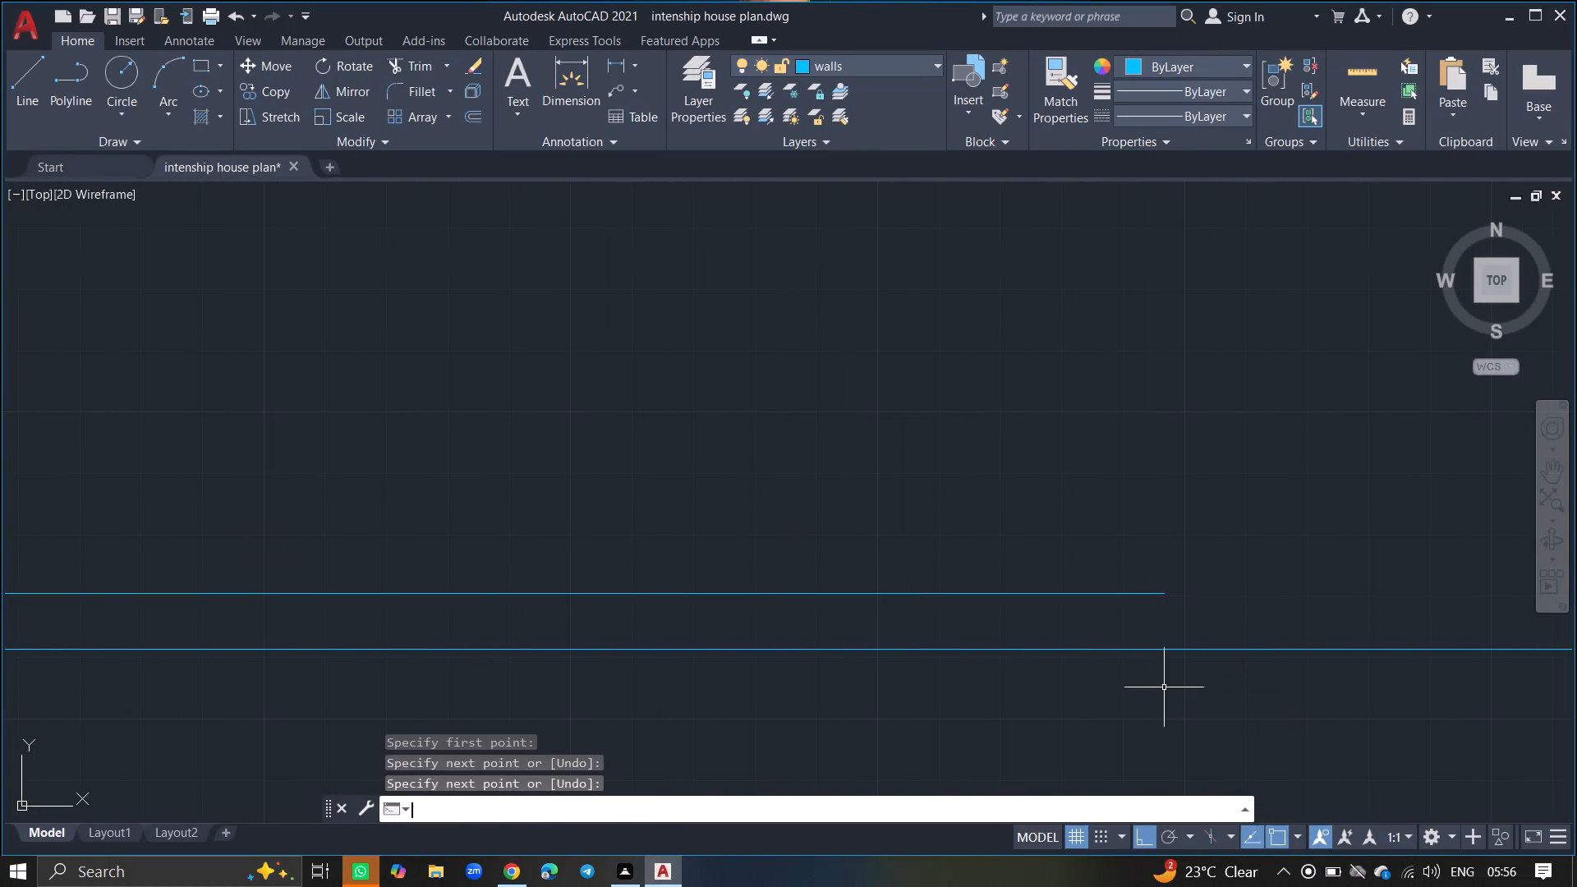
# Offset the bottom wall's inner line 5' upward, to the right of the small room.
pyautogui.keyDown('ctrl'); pyautogui.scroll(-6, 1164, 687); pyautogui.keyUp('ctrl')
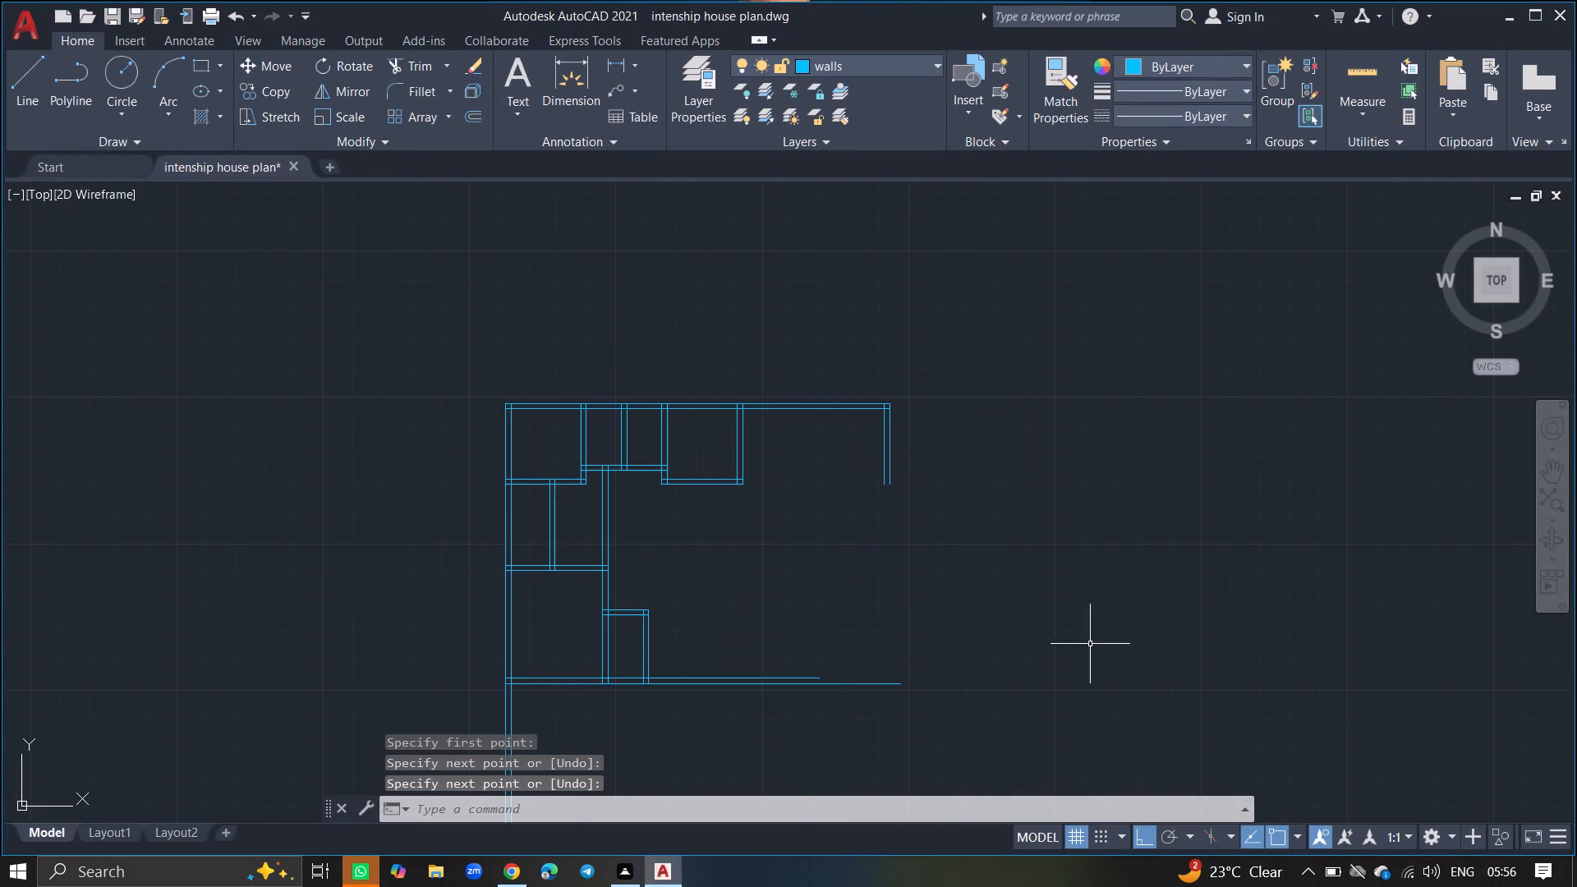
pyautogui.keyDown('ctrl'); pyautogui.scroll(3, 663, 678); pyautogui.keyUp('ctrl')
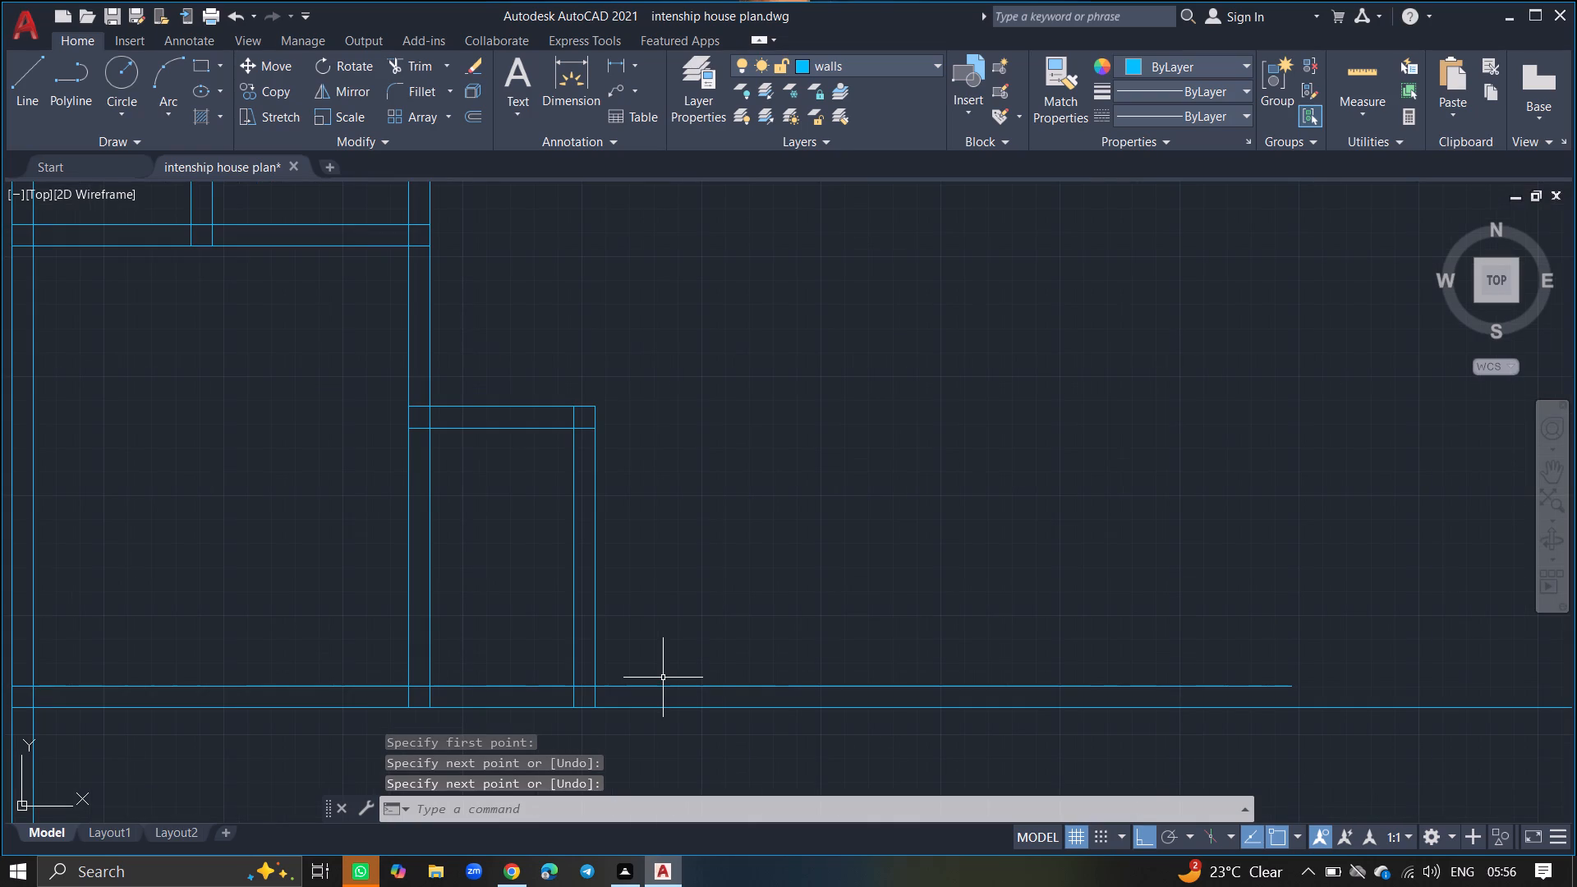
pyautogui.write('off')
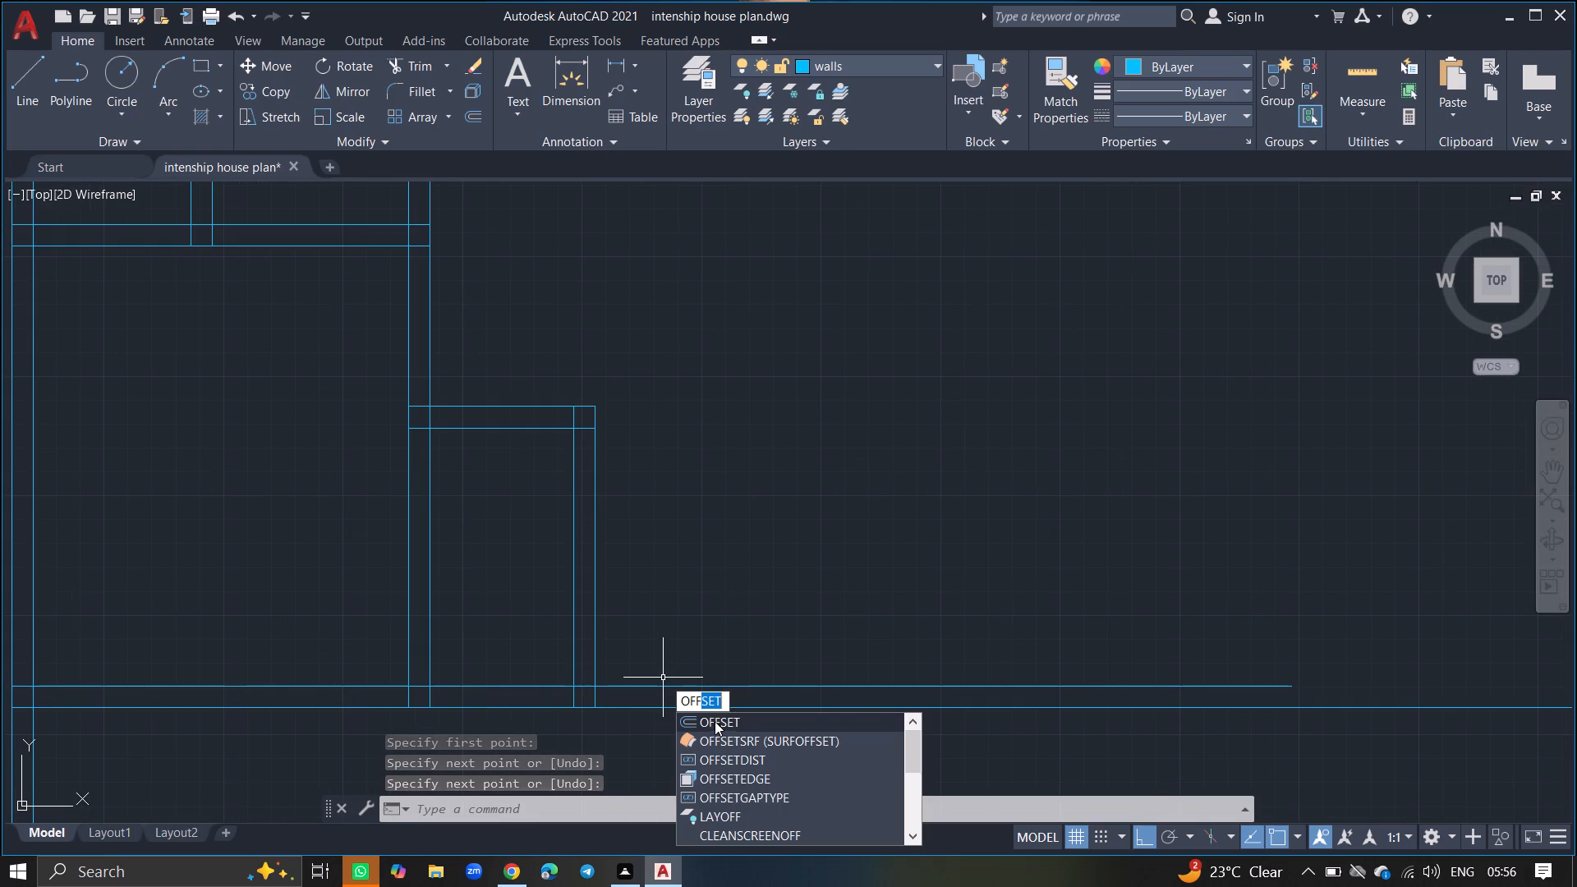
pyautogui.click(715, 722)
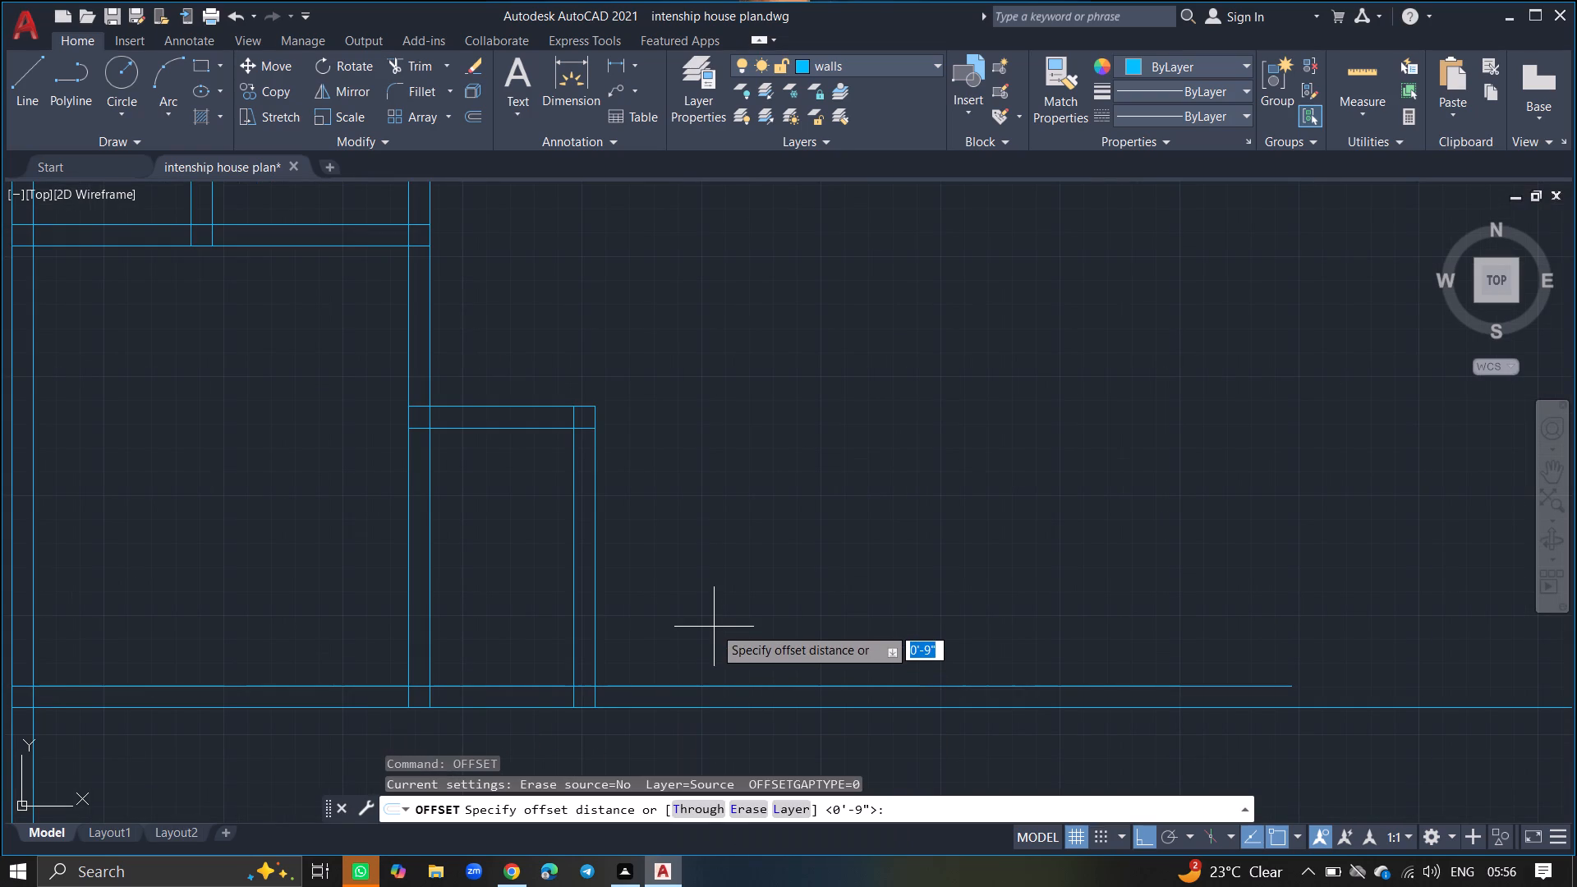
pyautogui.write("5'")
pyautogui.press('Return')
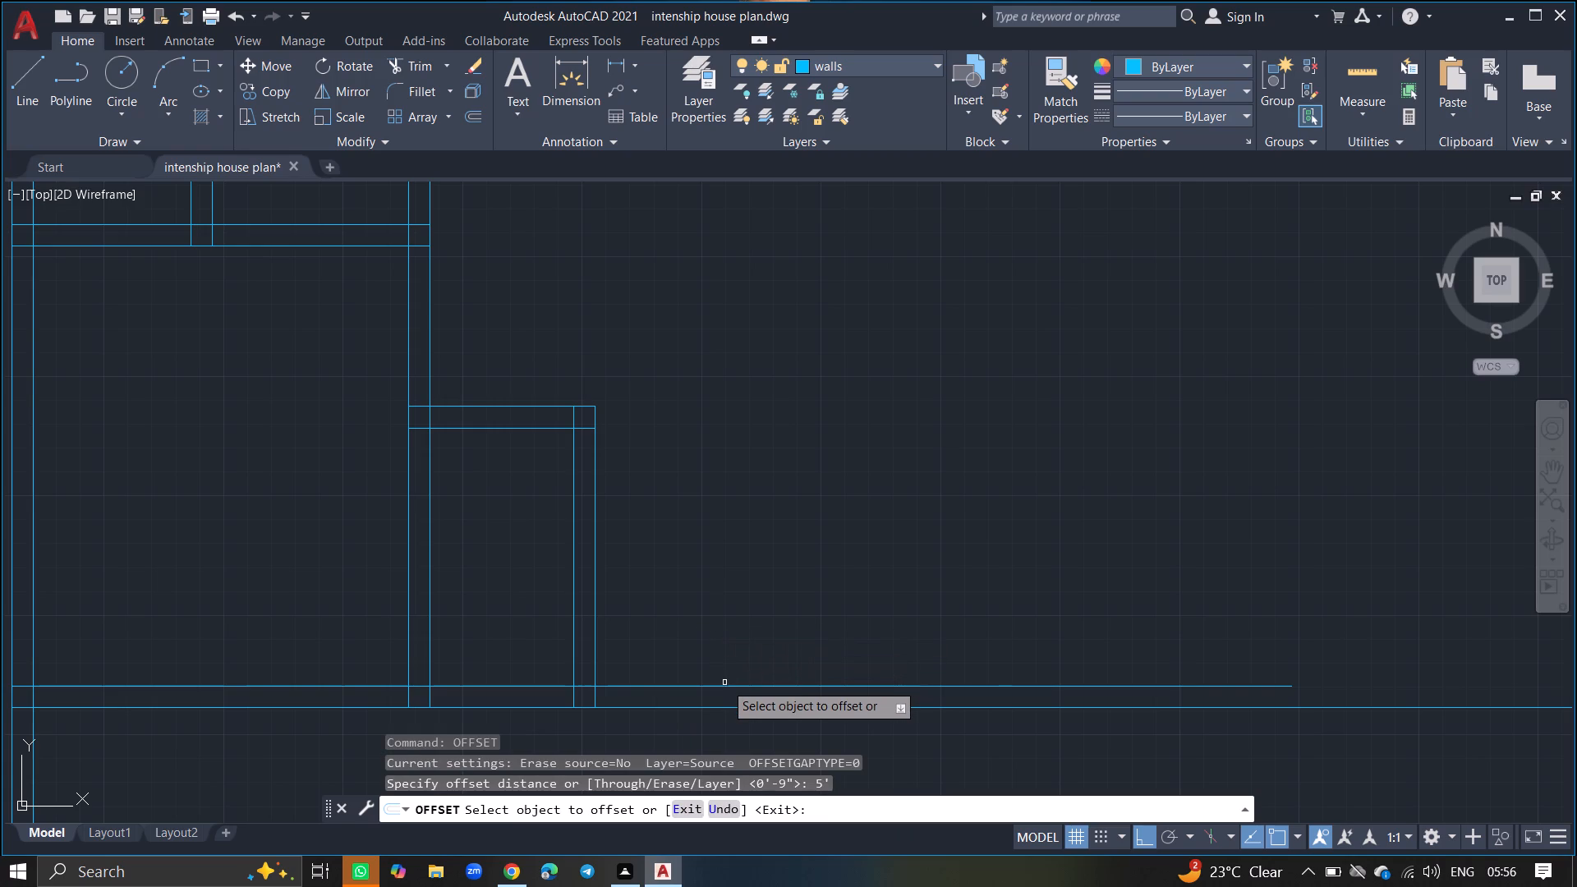
pyautogui.click(724, 683)
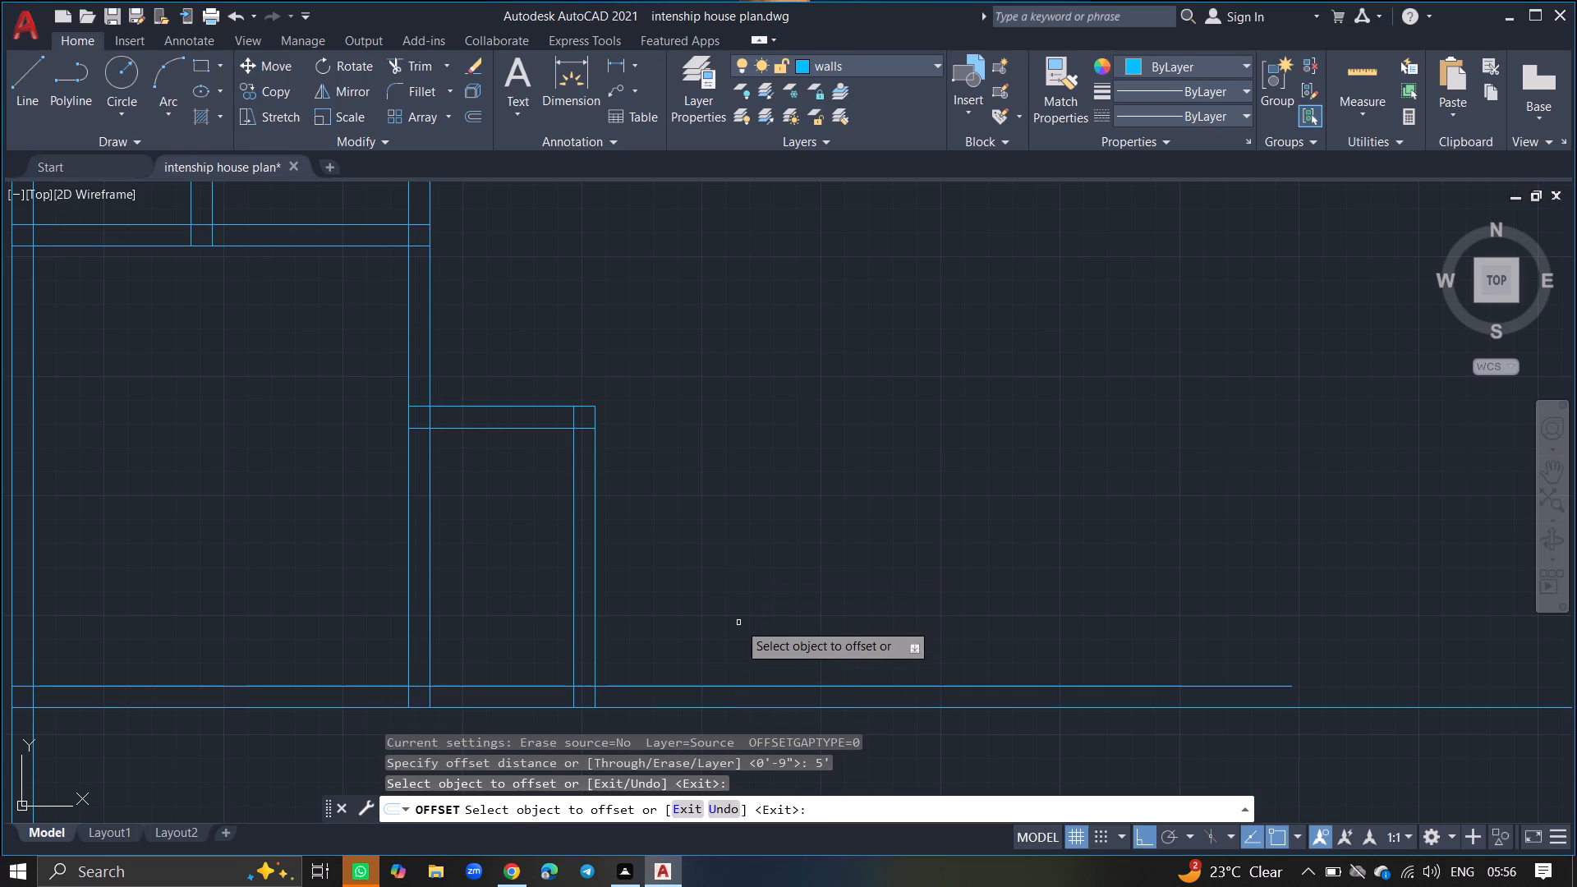
pyautogui.click(712, 686)
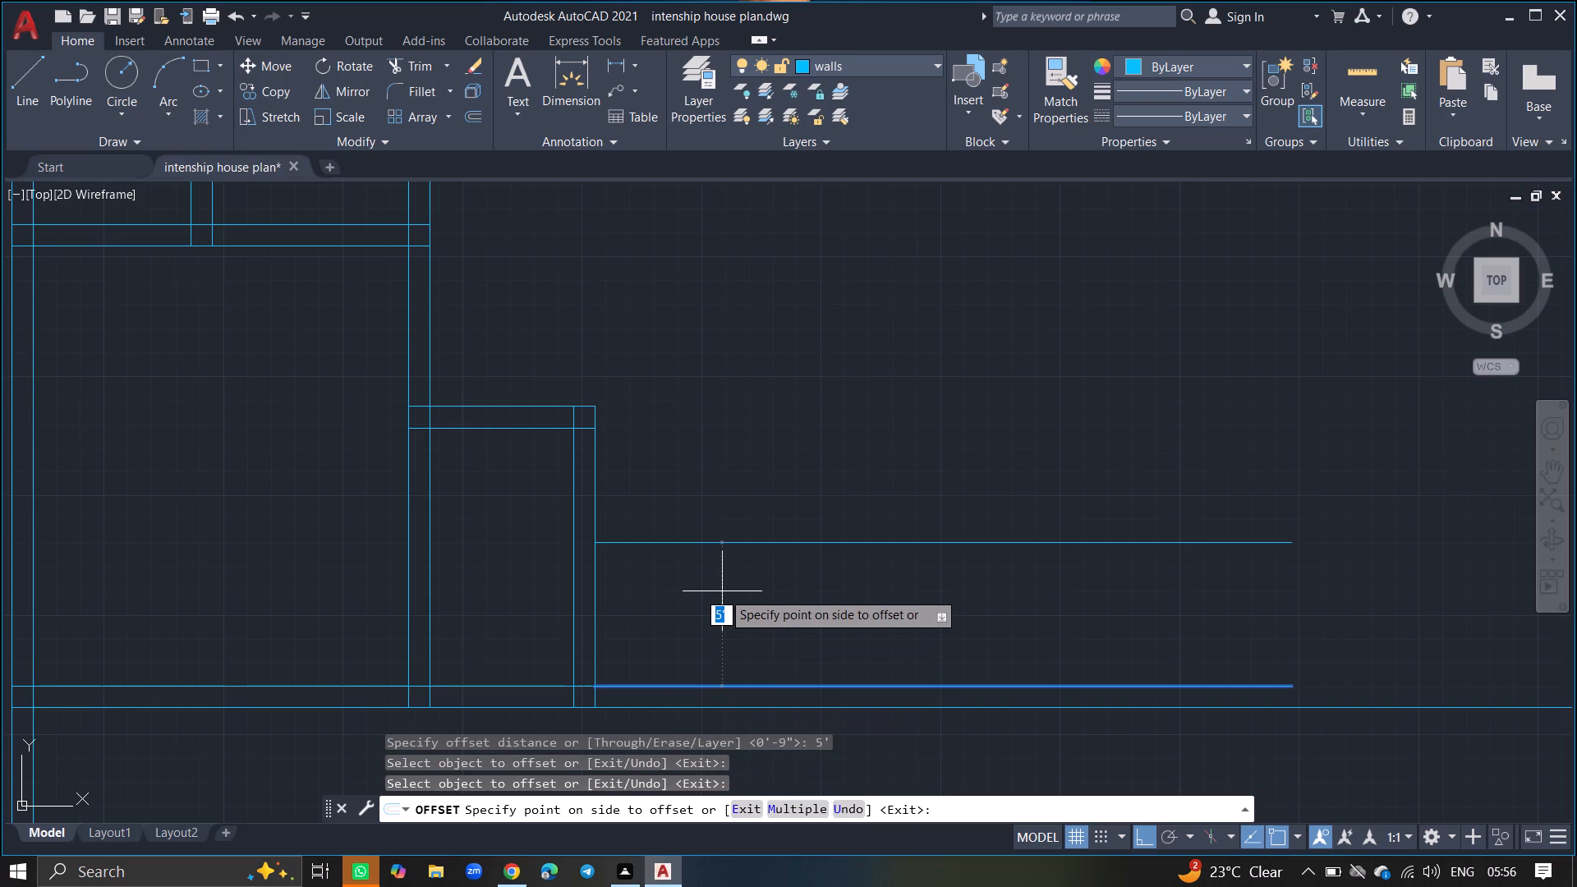
pyautogui.click(722, 591)
pyautogui.press('Return')
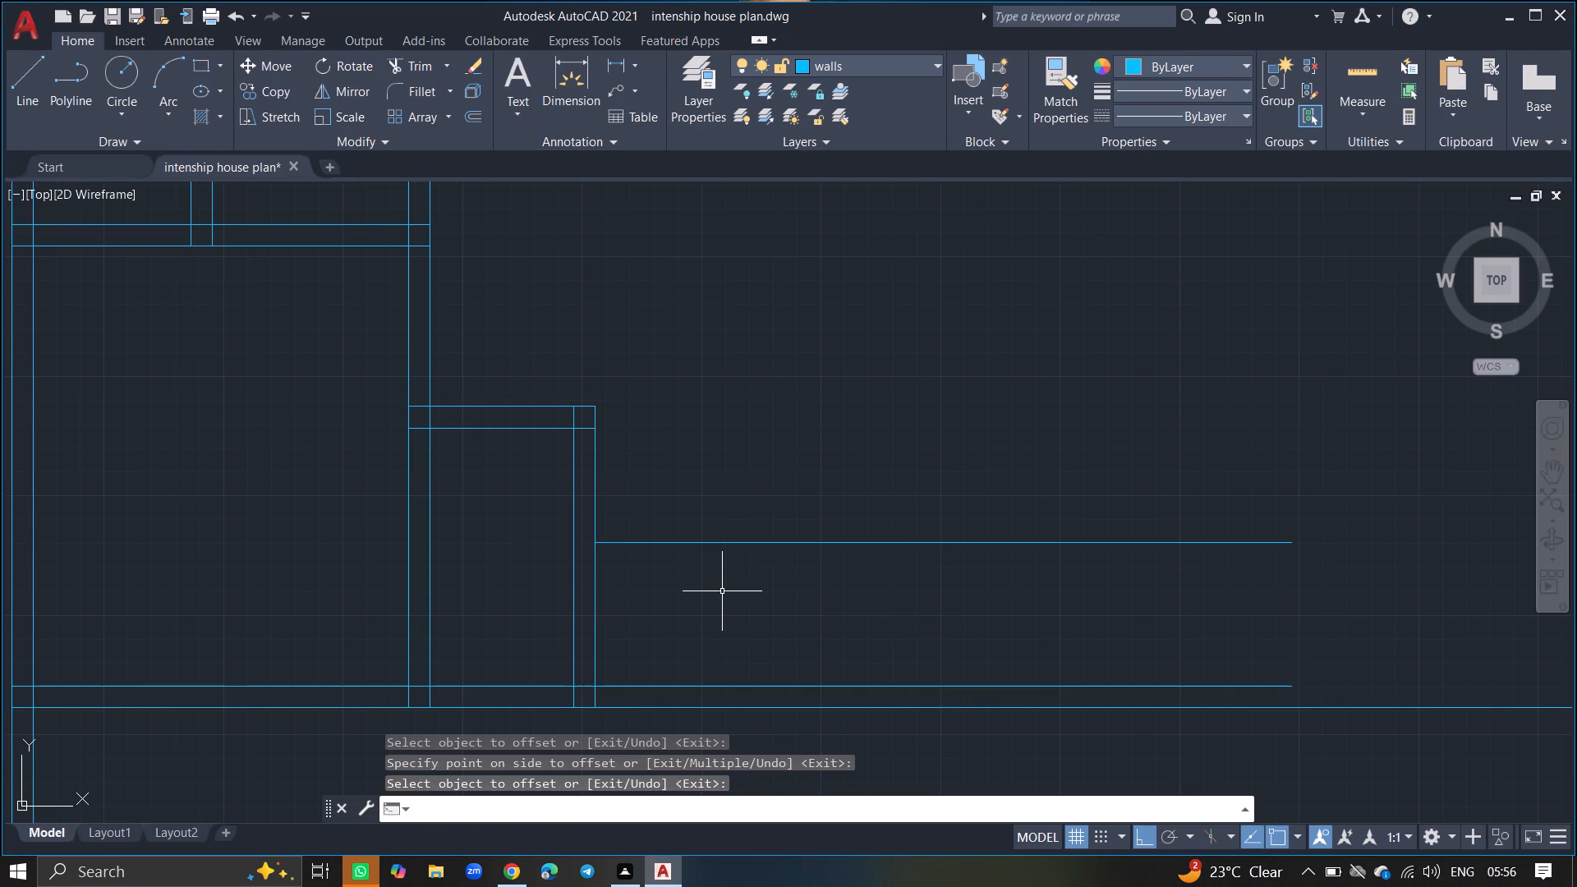
# Save the drawing.
pyautogui.keyDown('ctrl'); pyautogui.scroll(-7, 722, 591); pyautogui.keyUp('ctrl')
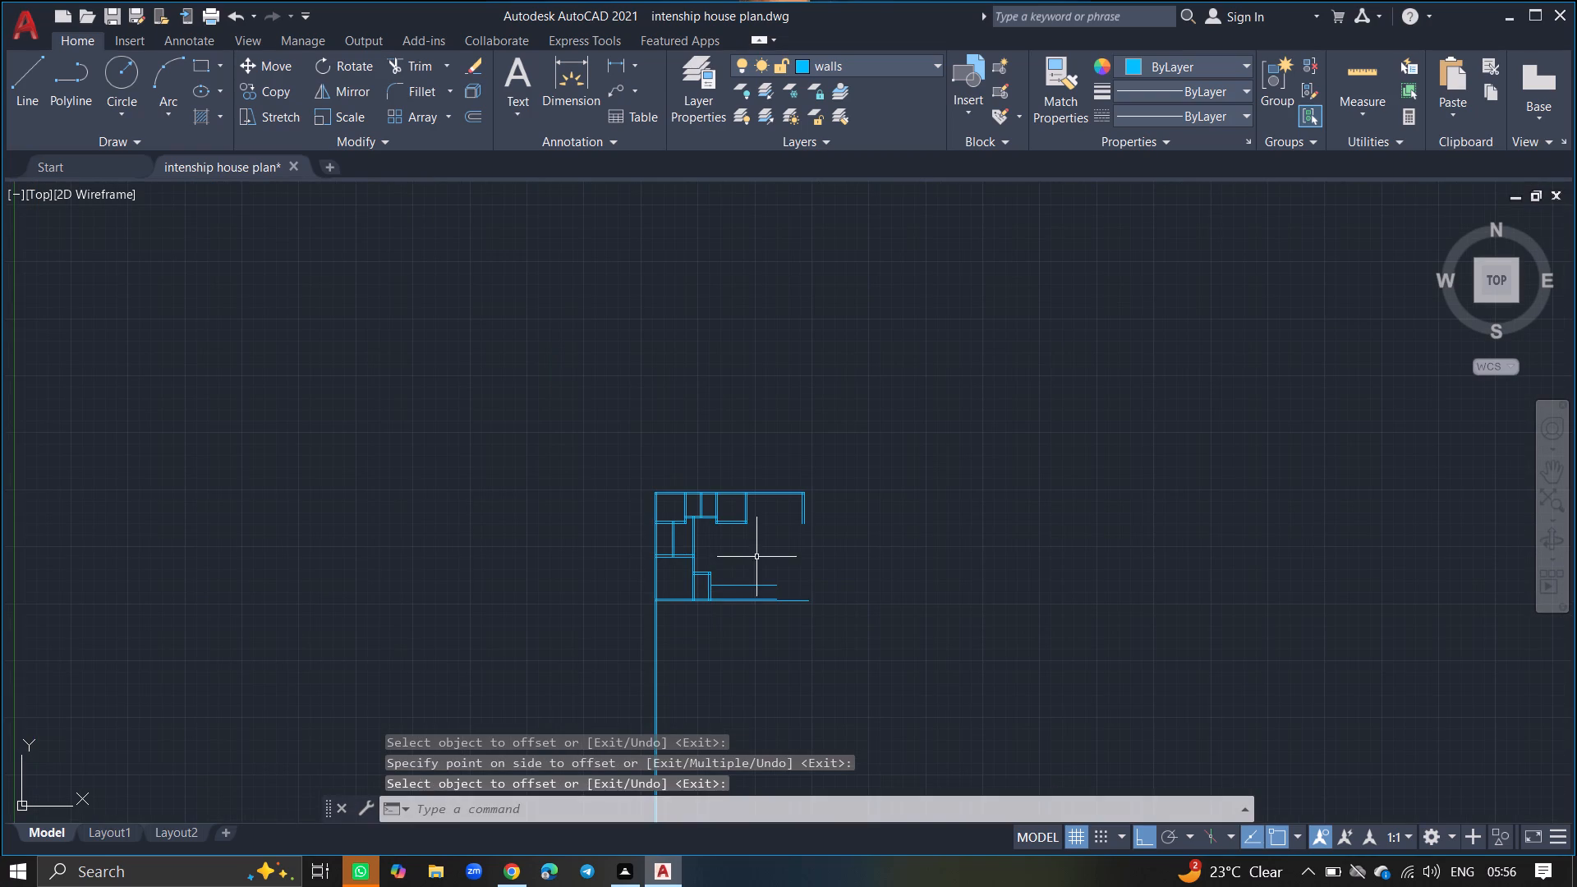
pyautogui.keyDown('ctrl'); pyautogui.scroll(3, 747, 530); pyautogui.keyUp('ctrl')
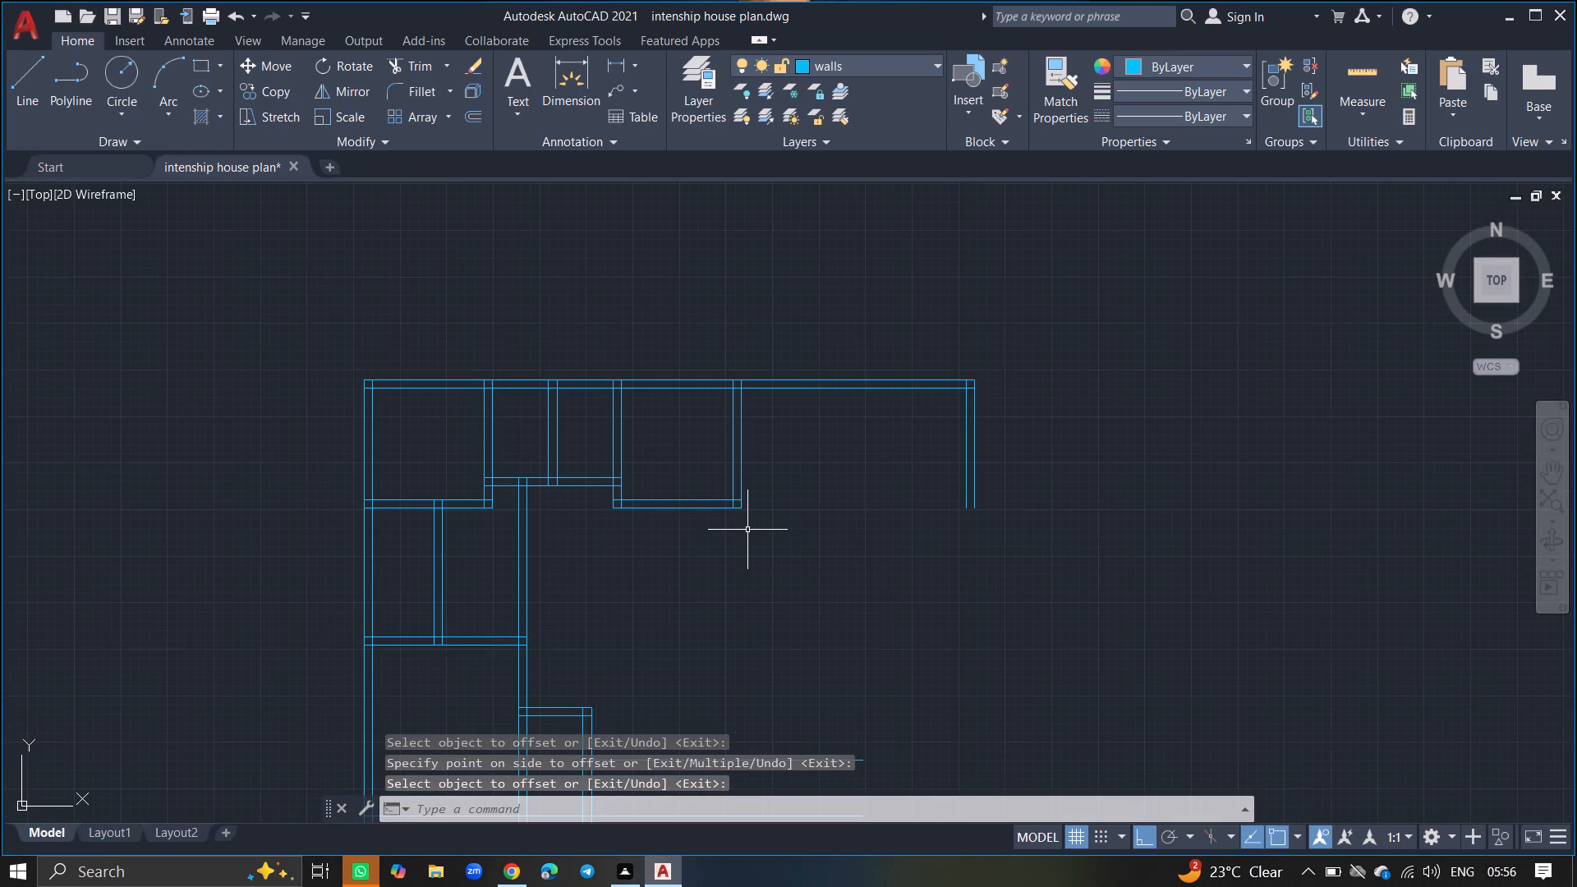
pyautogui.write('exten')
pyautogui.press('Escape')
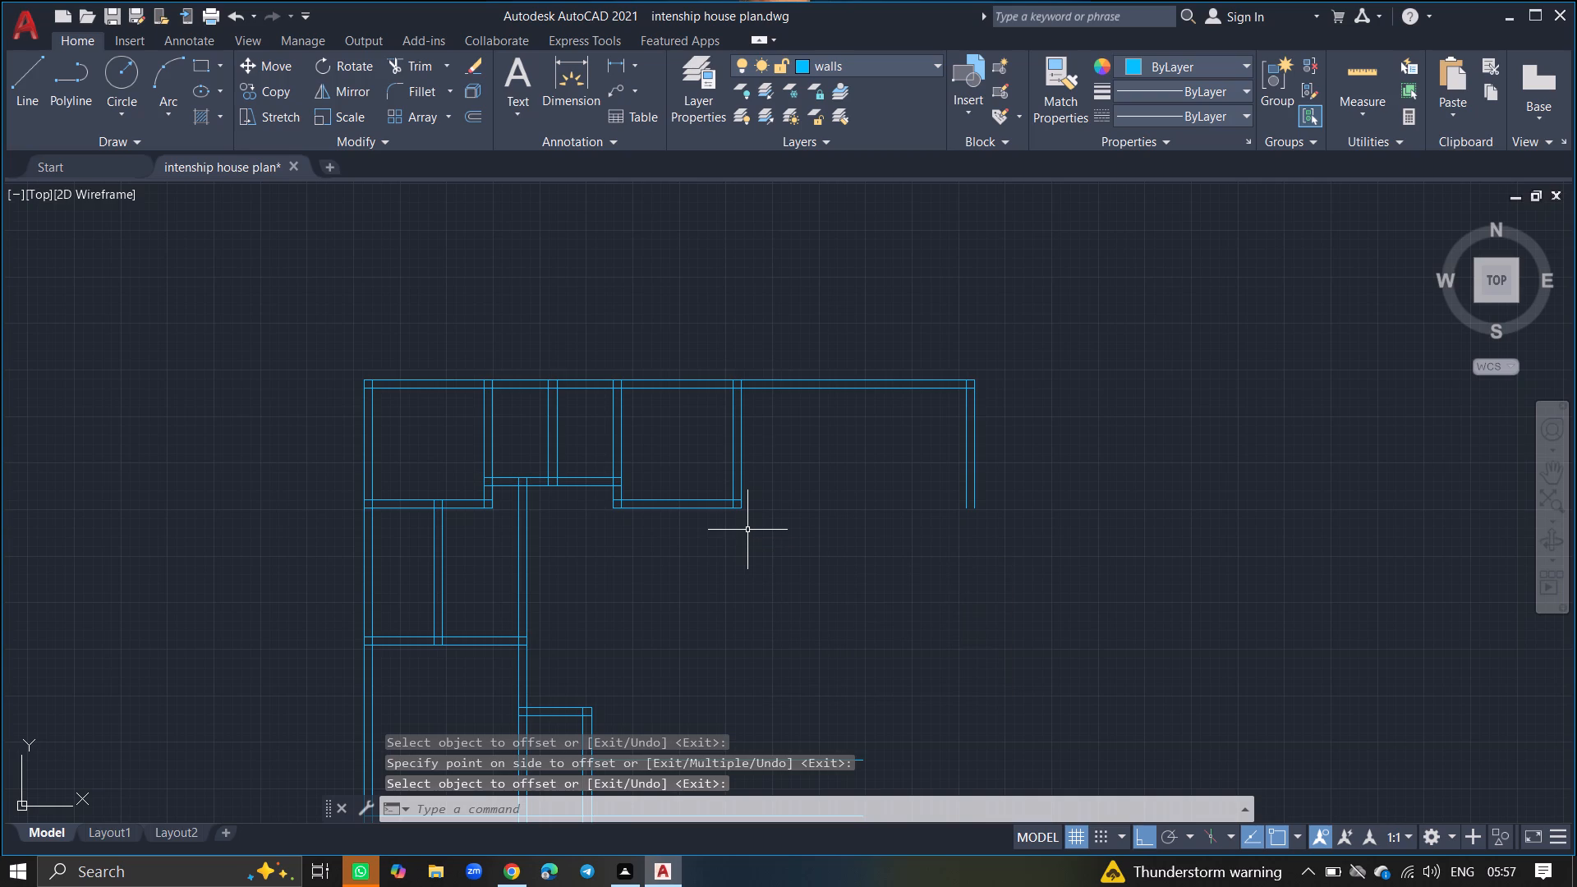
pyautogui.hotkey('ctrl', 's')
pyautogui.hotkey('ctrl', 's')
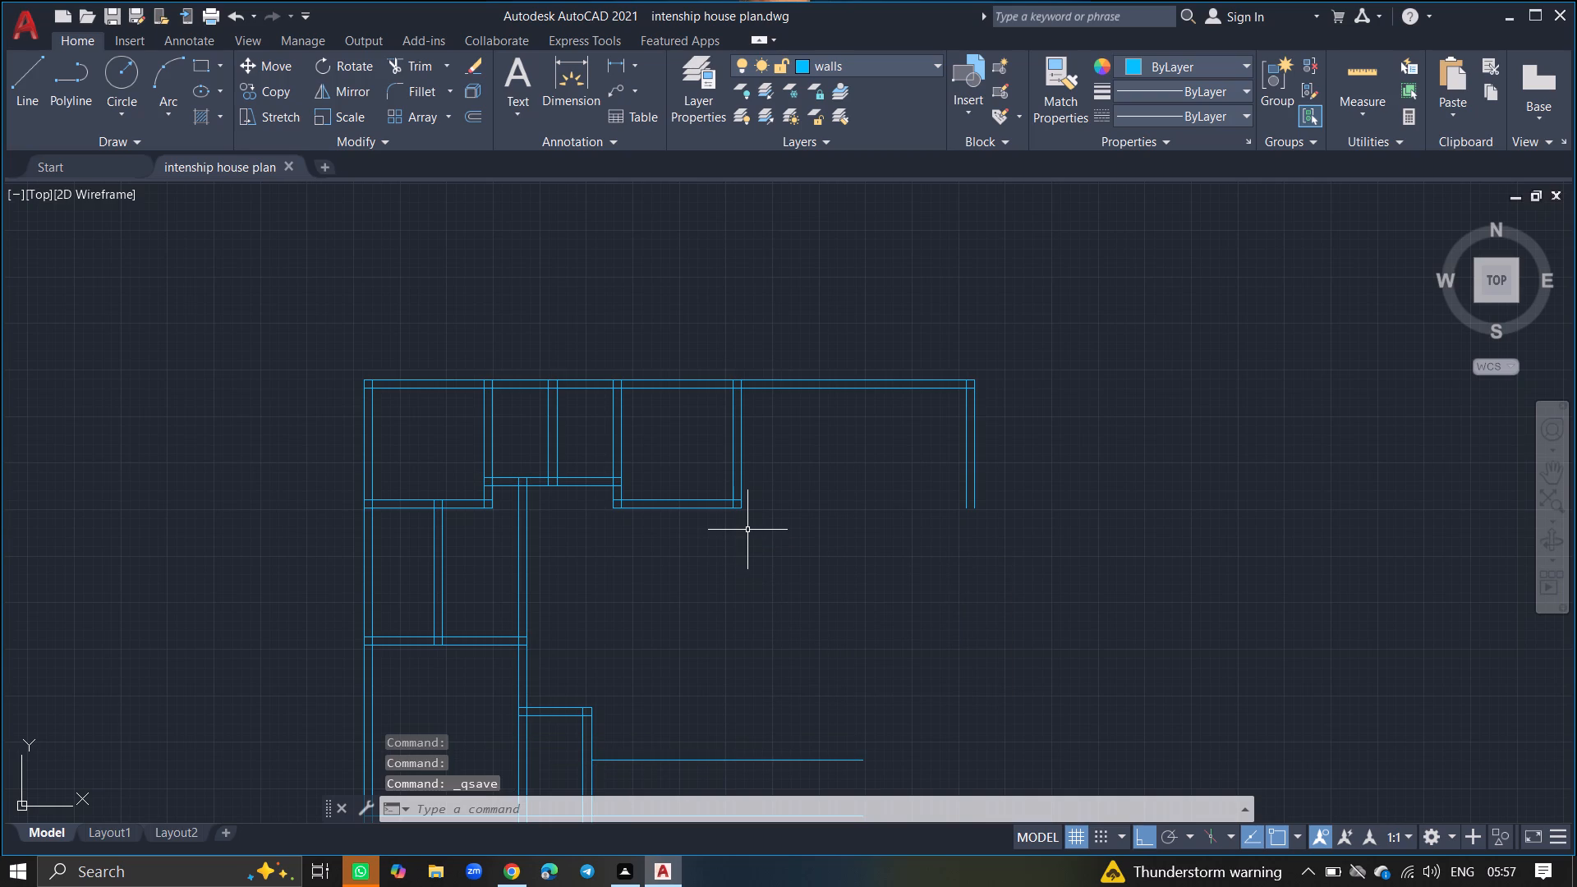
# Extend both lines of the upper middle room's right wall down to the bottom wall's outer line.
pyautogui.write('exte')
pyautogui.write('nd')
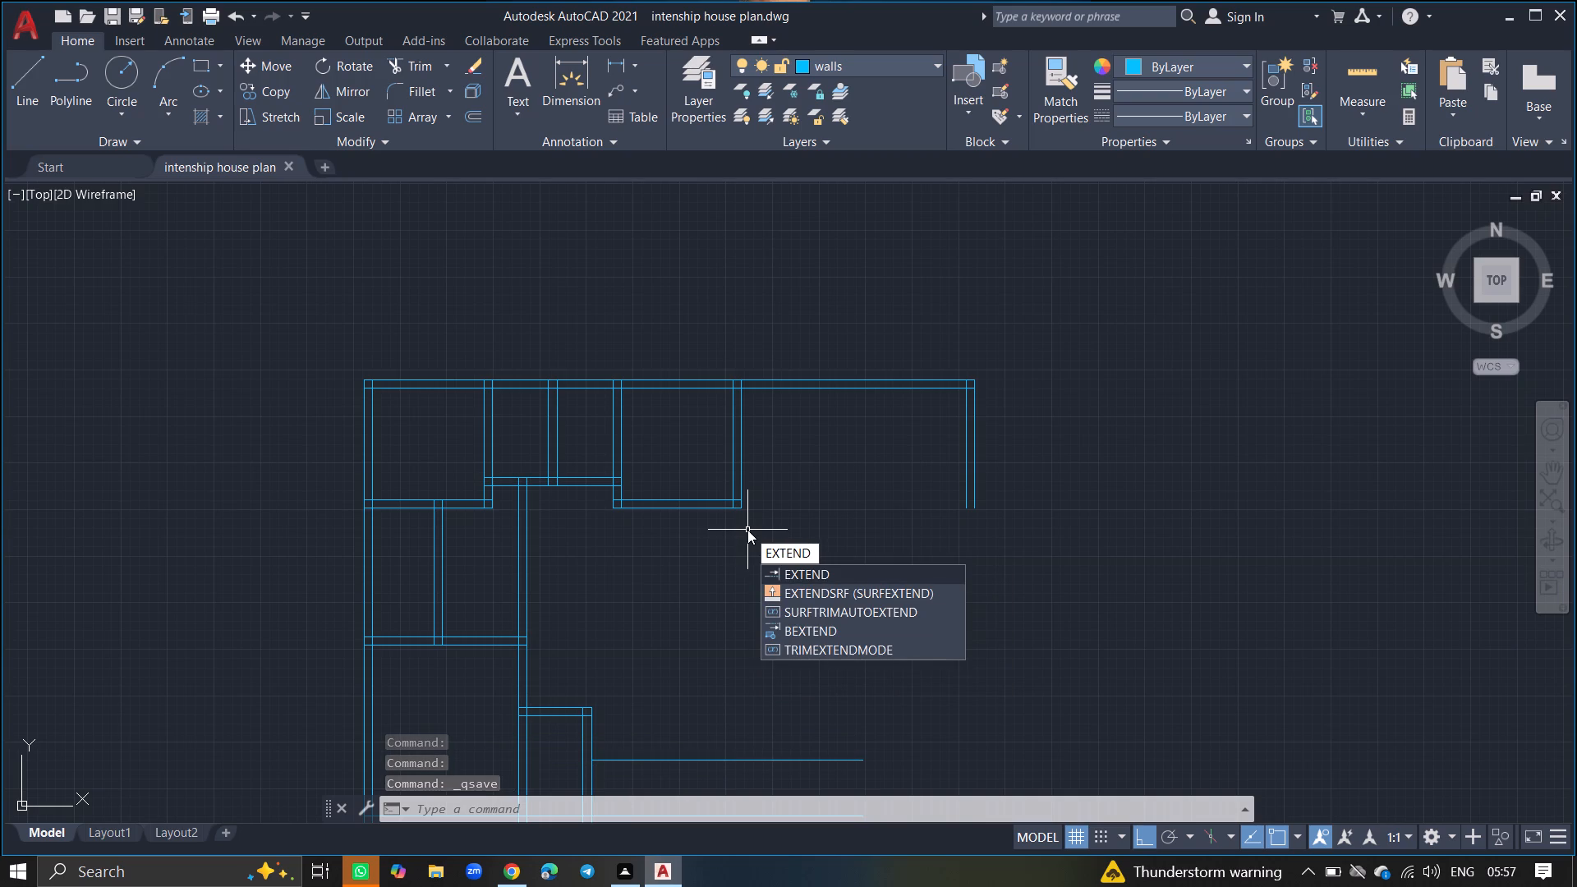
pyautogui.press('Return')
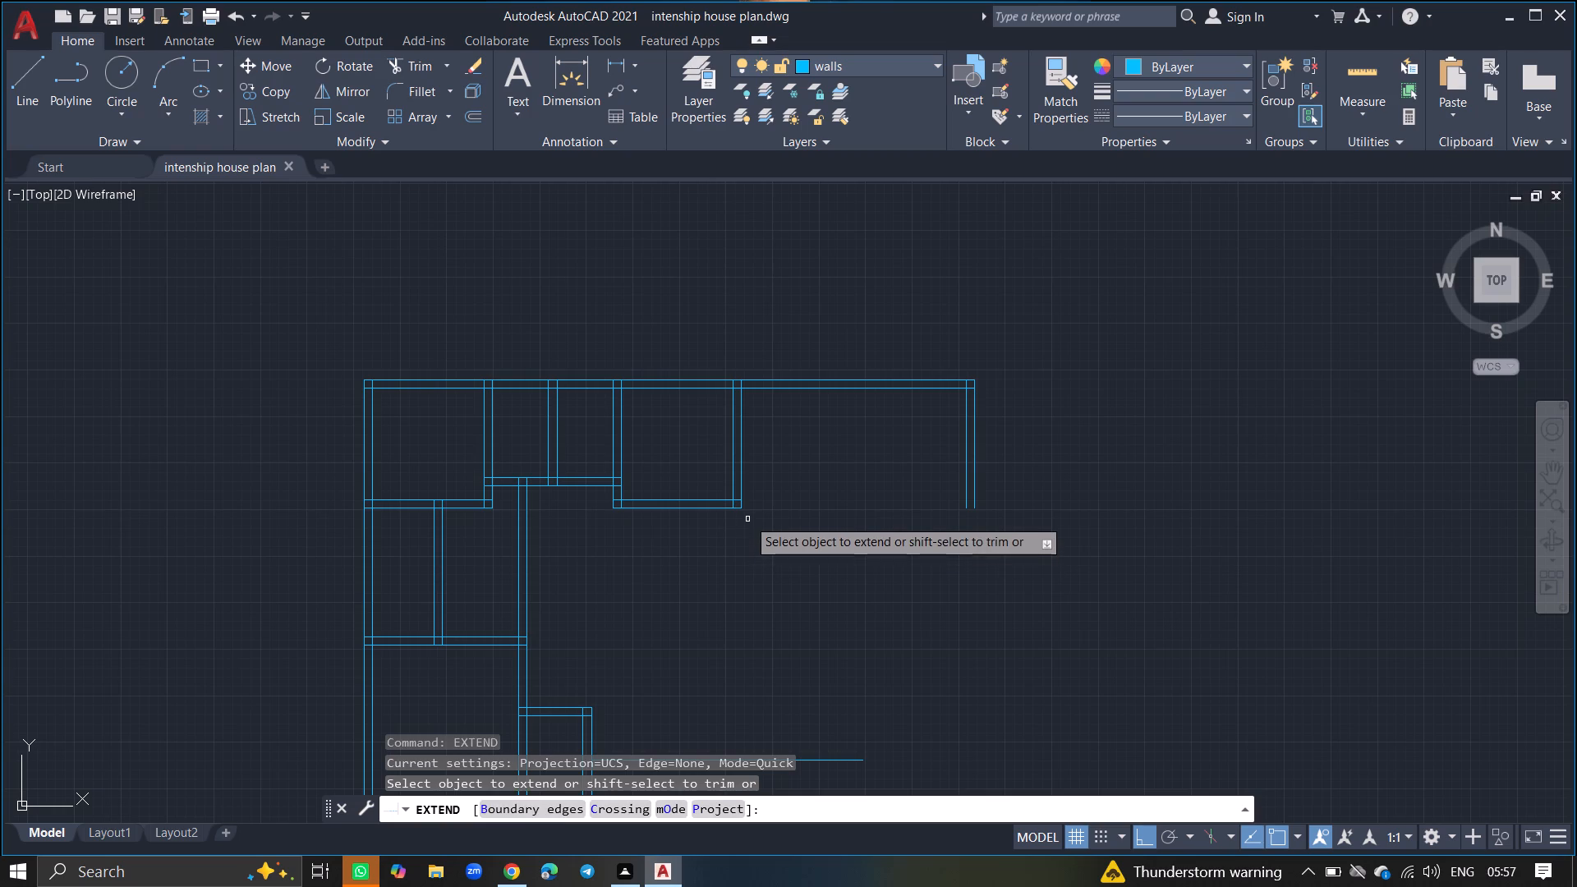
pyautogui.click(742, 503)
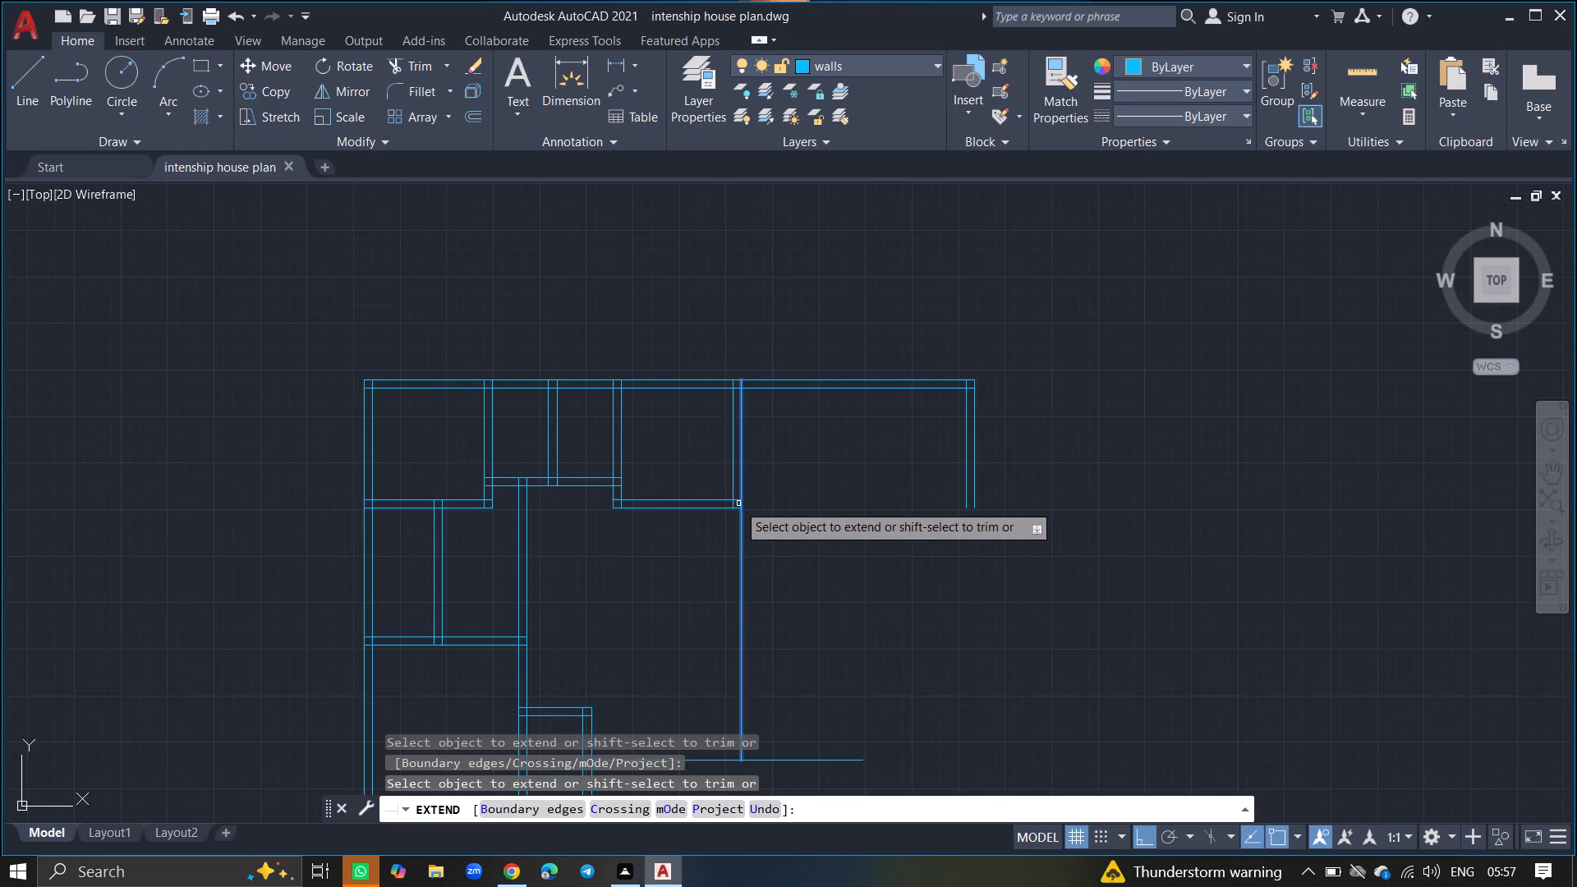
pyautogui.click(733, 485)
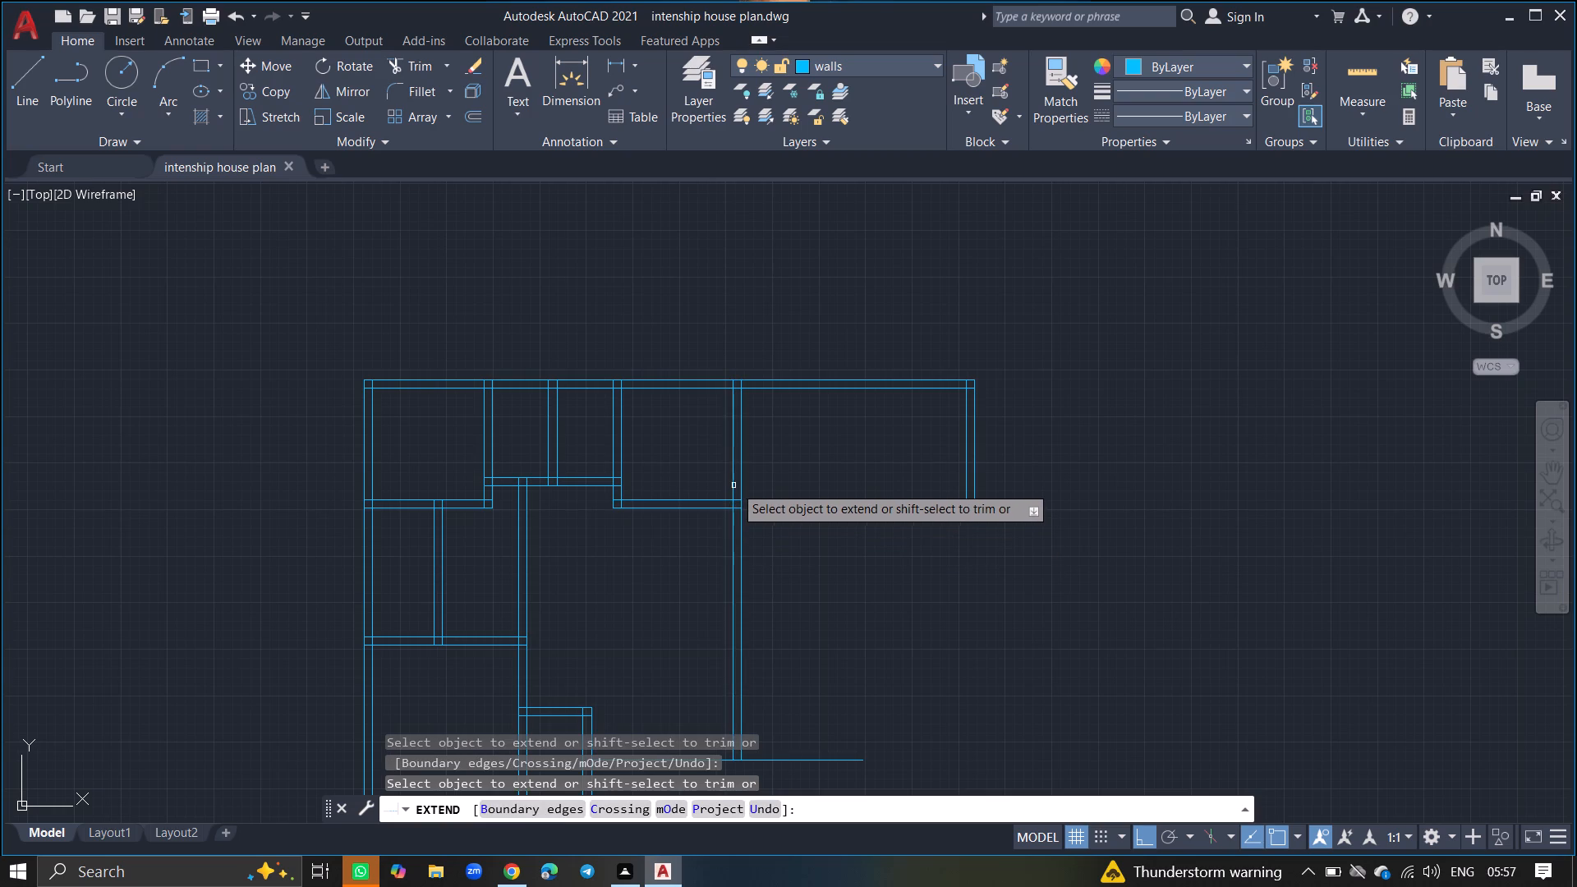
pyautogui.keyDown('ctrl'); pyautogui.scroll(-2, 798, 480); pyautogui.keyUp('ctrl')
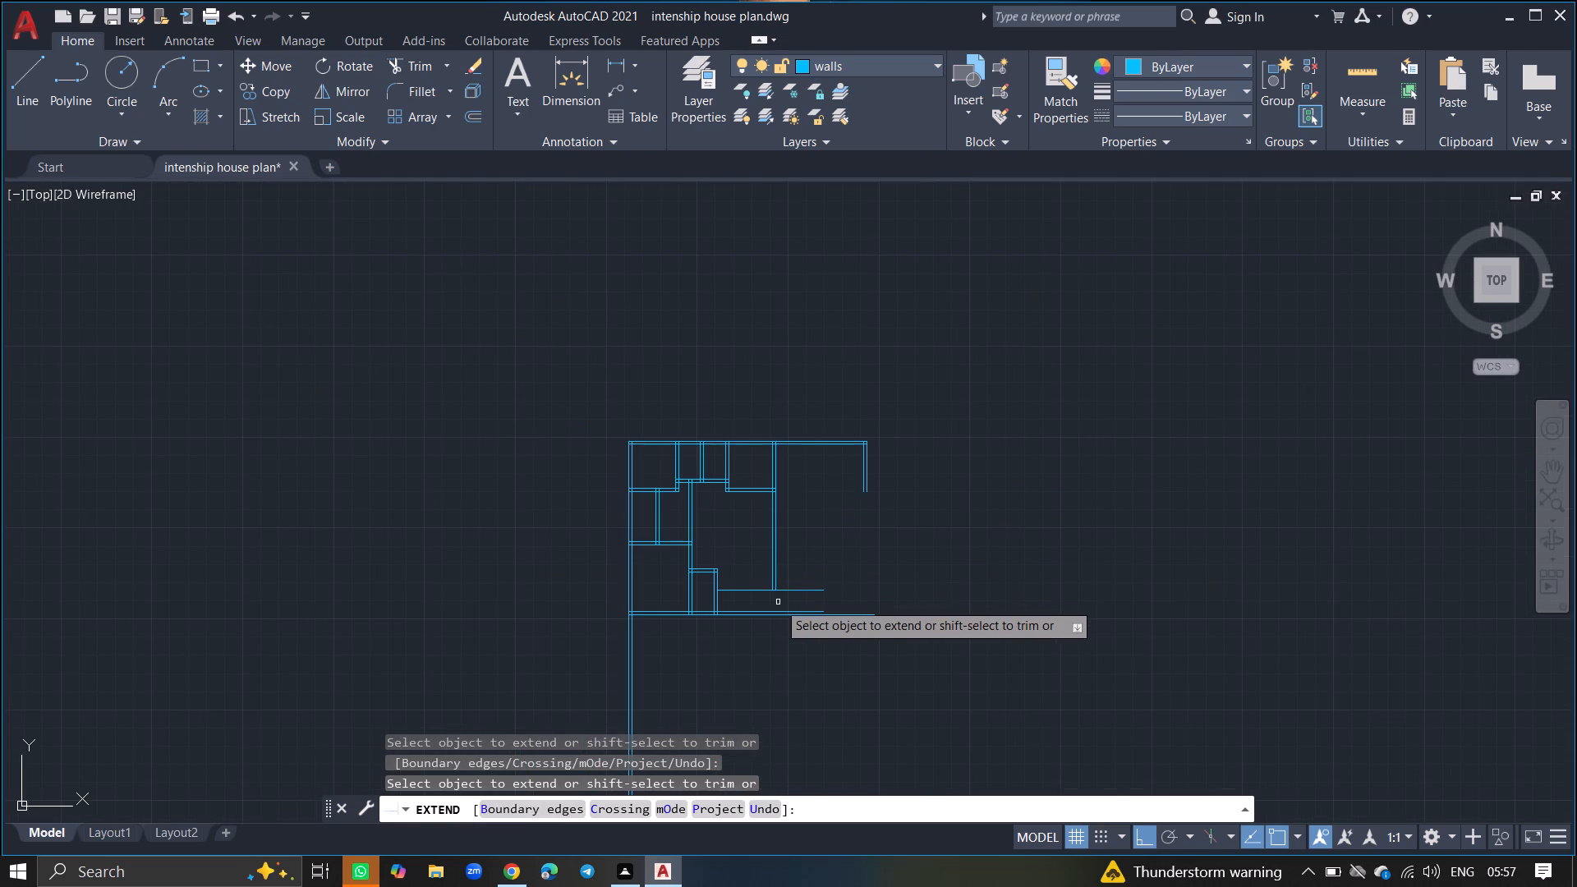
pyautogui.keyDown('ctrl'); pyautogui.scroll(4, 778, 602); pyautogui.keyUp('ctrl')
pyautogui.click(752, 477)
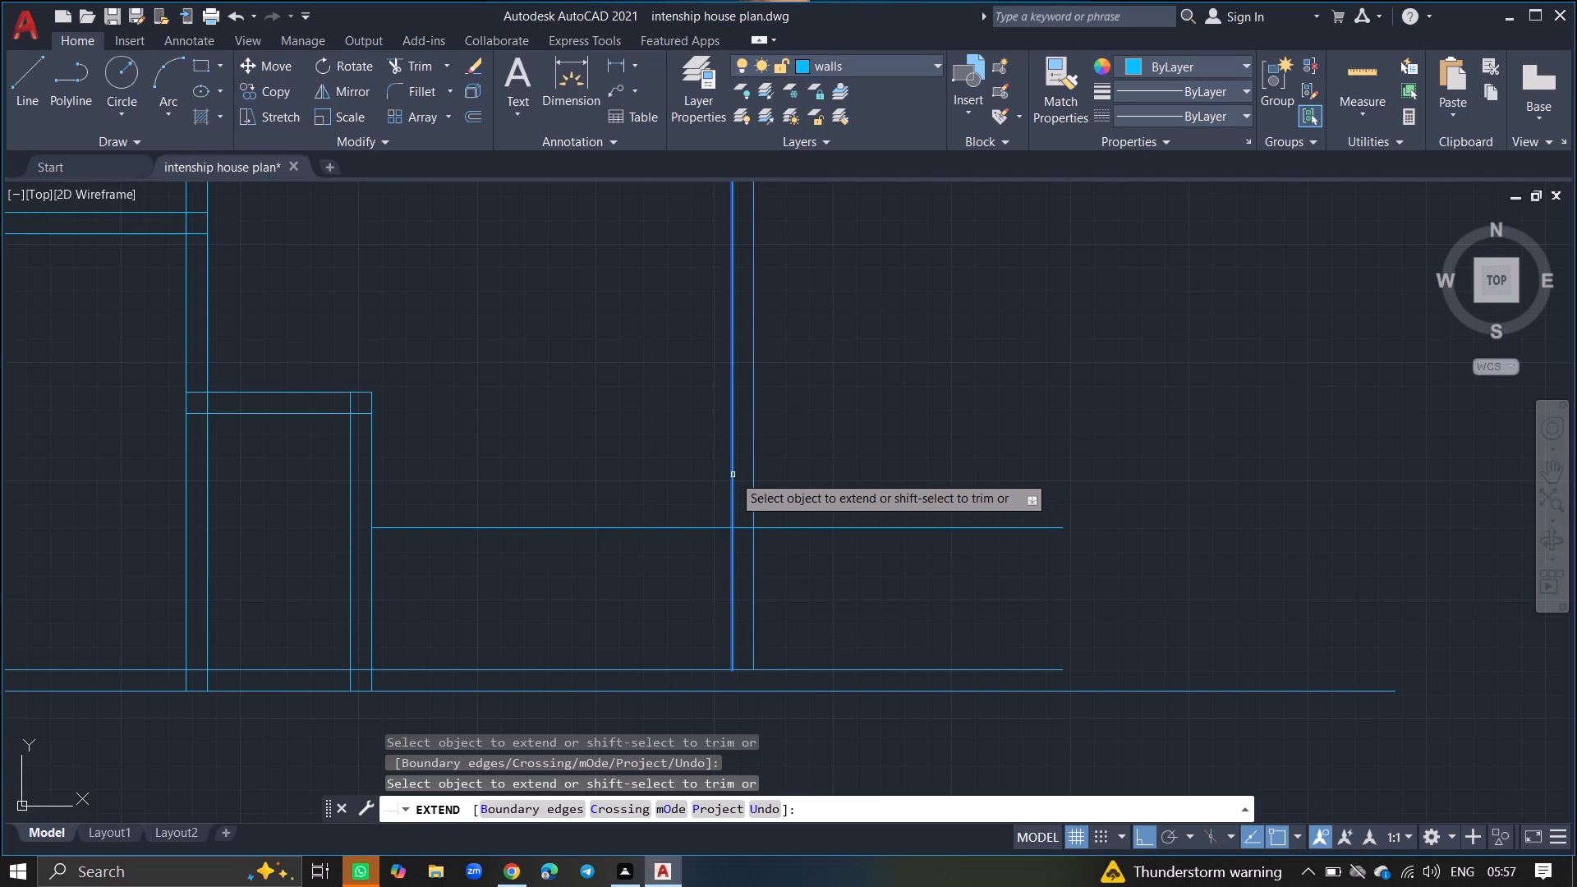
pyautogui.click(733, 475)
pyautogui.click(733, 503)
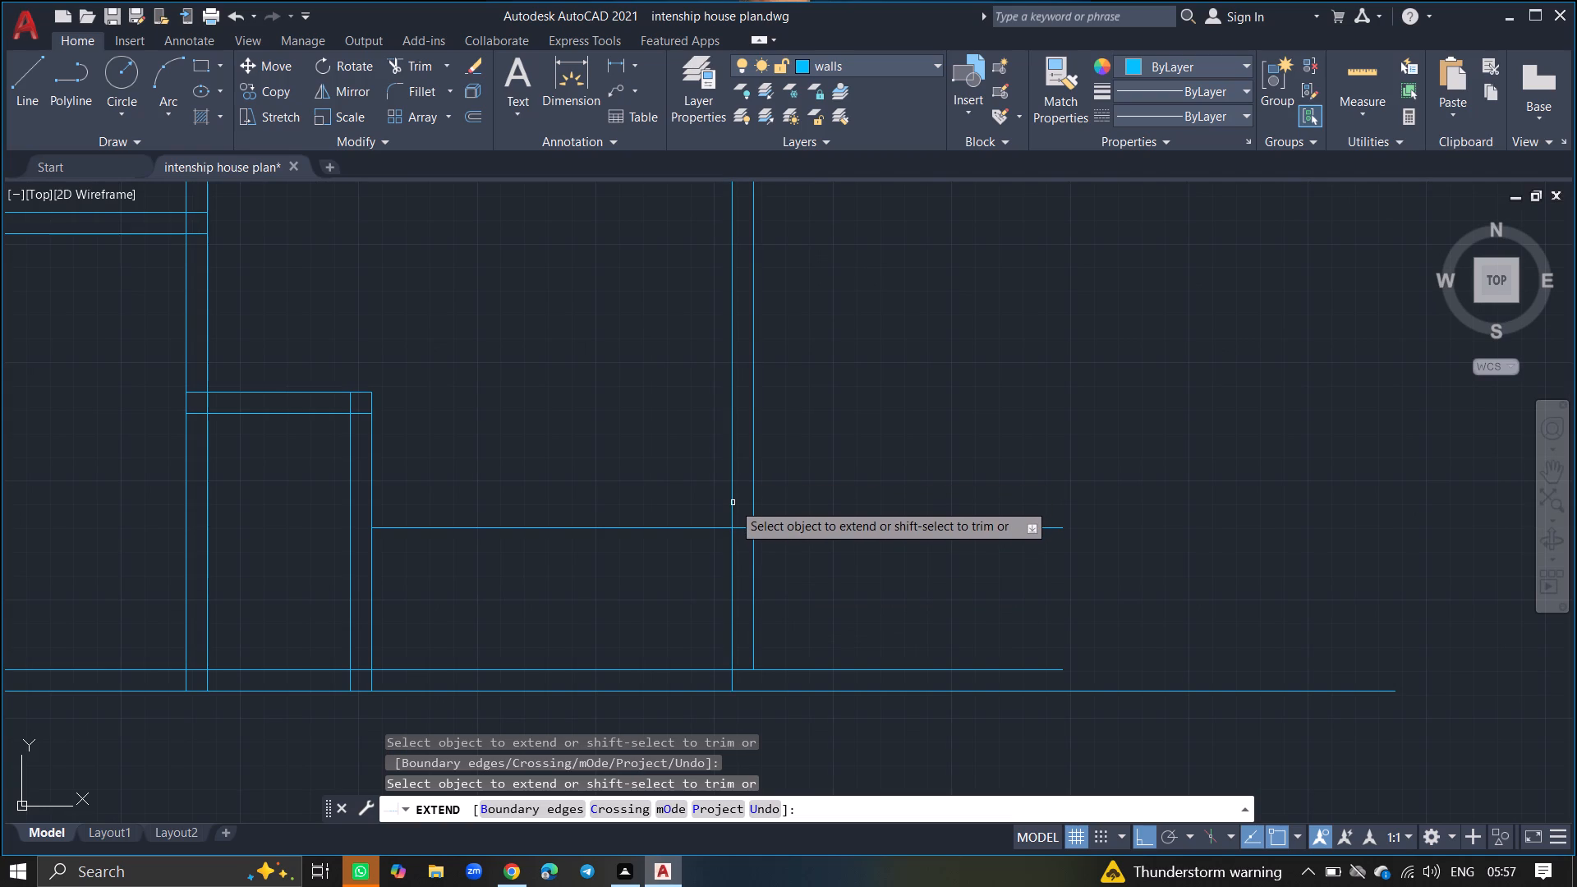
pyautogui.moveTo(754, 512); pyautogui.dragTo(810, 452)
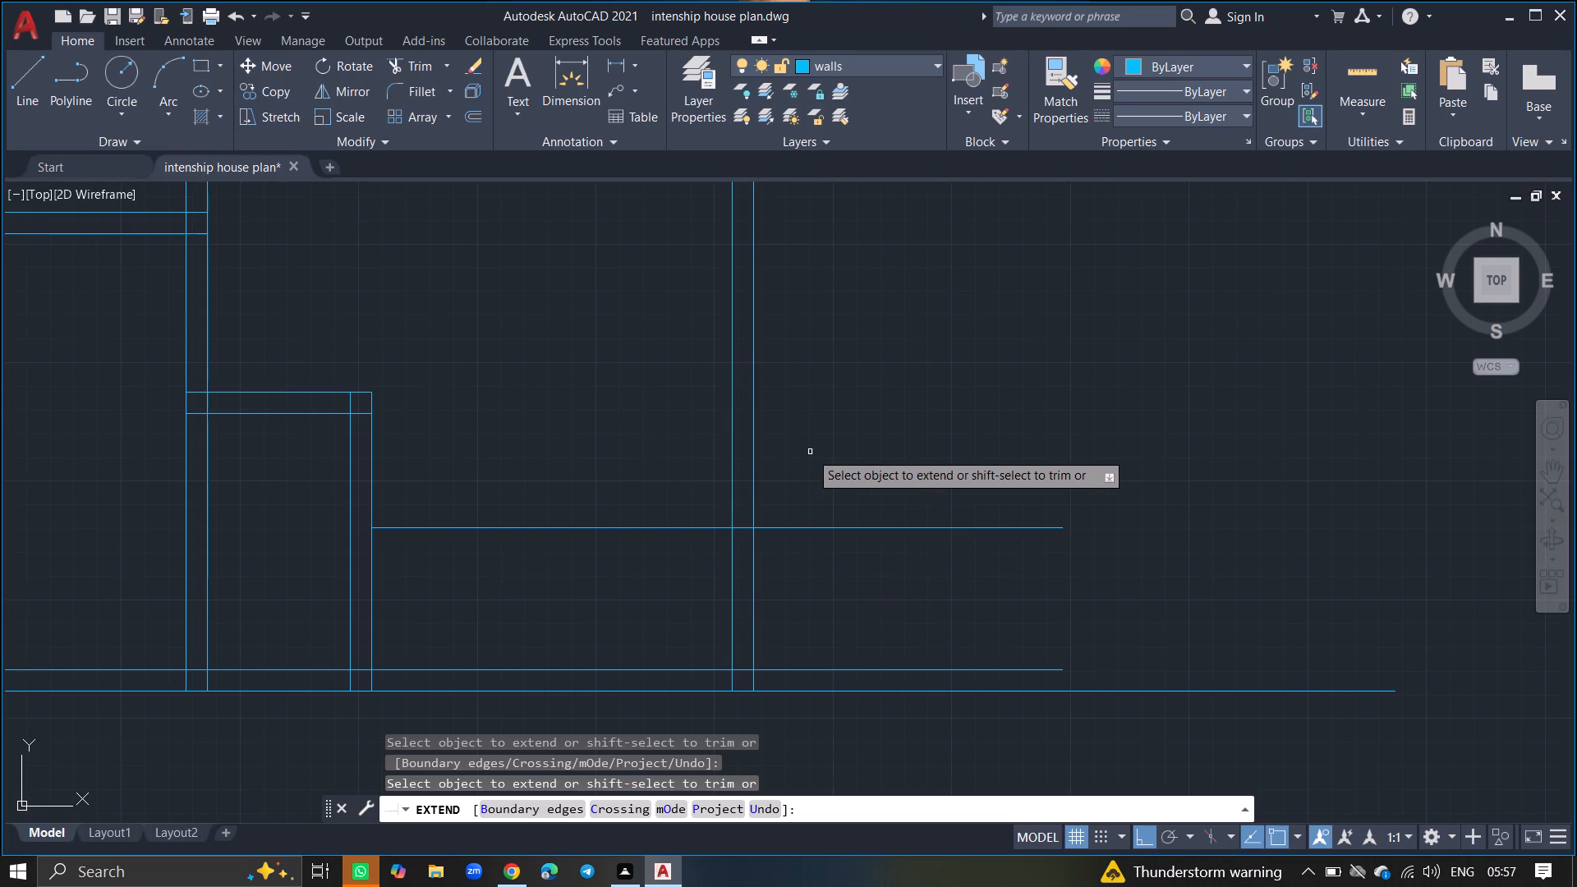
pyautogui.press('Return')
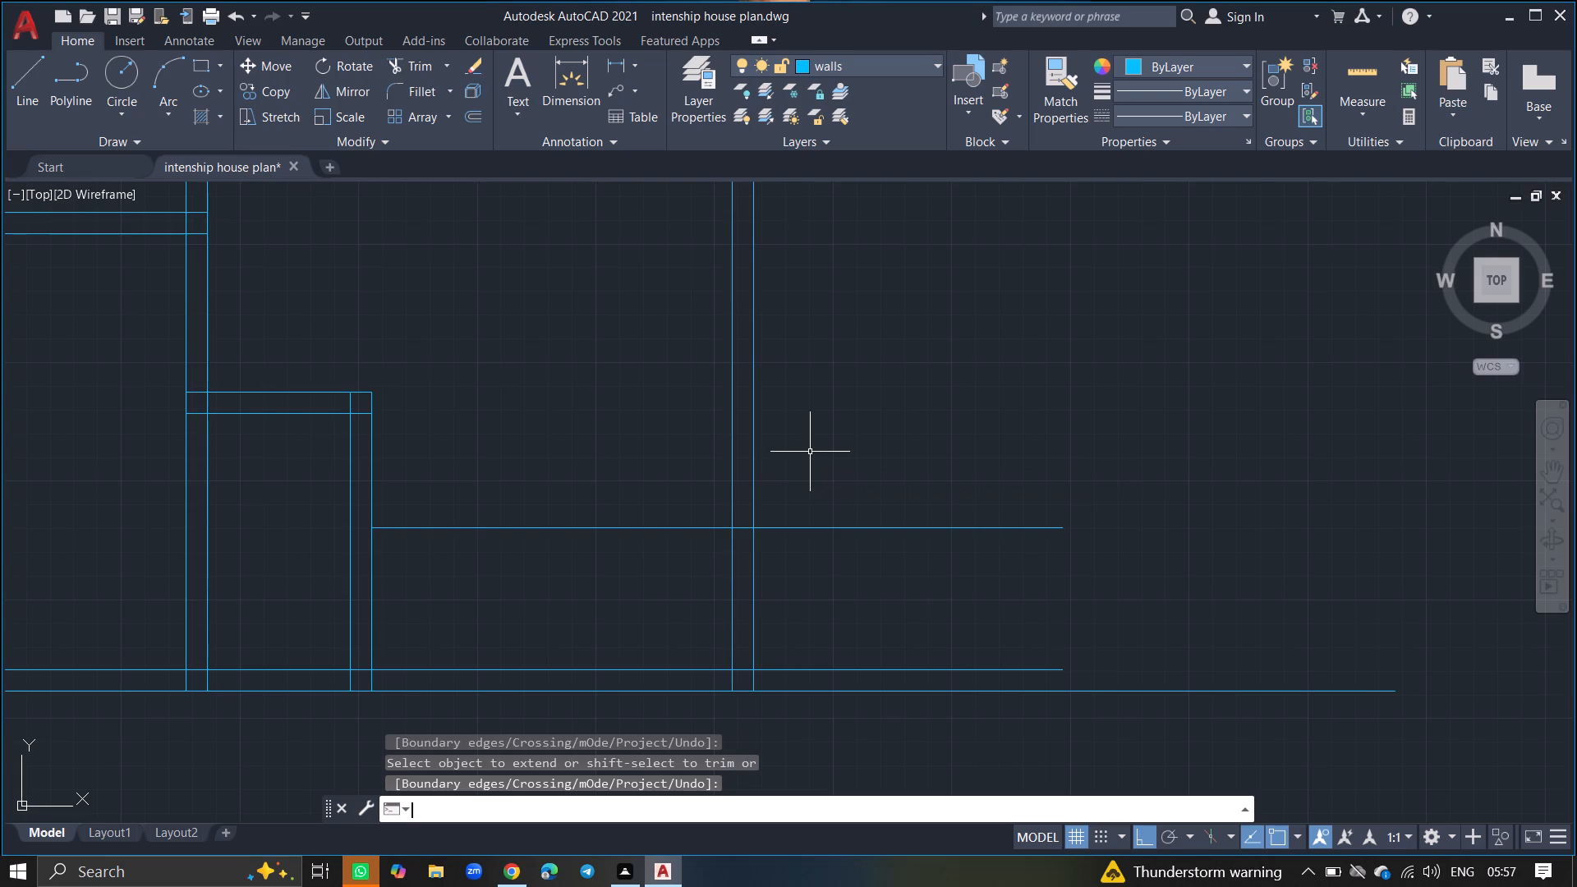
# Offset the horizontal line beside the small room 9" upward to form a wall.
pyautogui.write('off')
pyautogui.write('set')
pyautogui.press('Return')
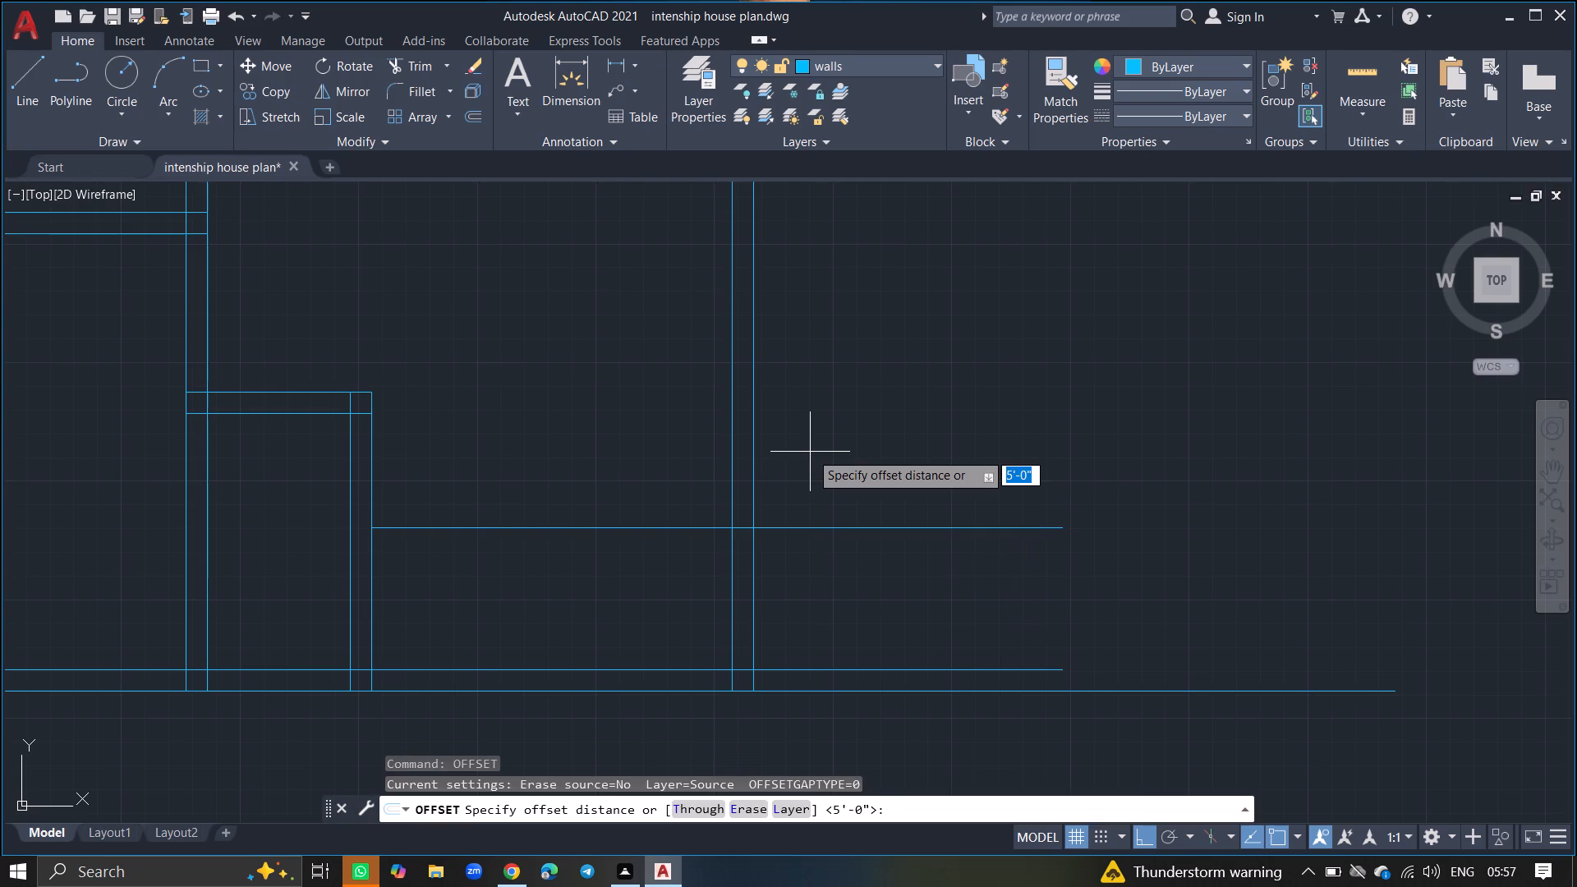
pyautogui.press('9')
pyautogui.hotkey('shift', '"')
pyautogui.press('Return')
pyautogui.click(656, 529)
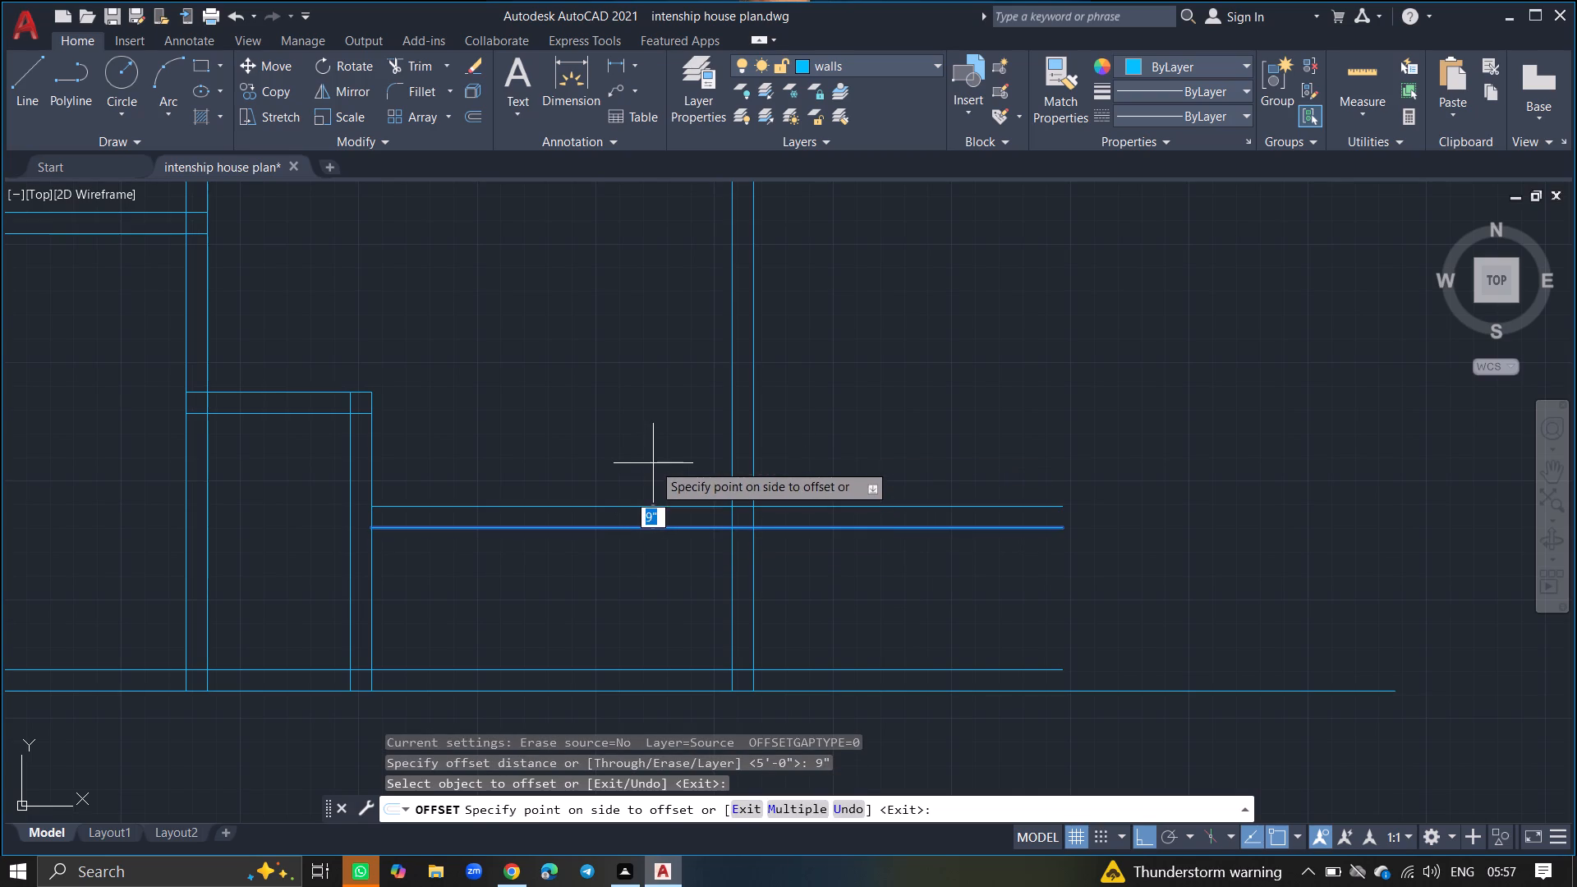
pyautogui.click(653, 463)
pyautogui.press('Return')
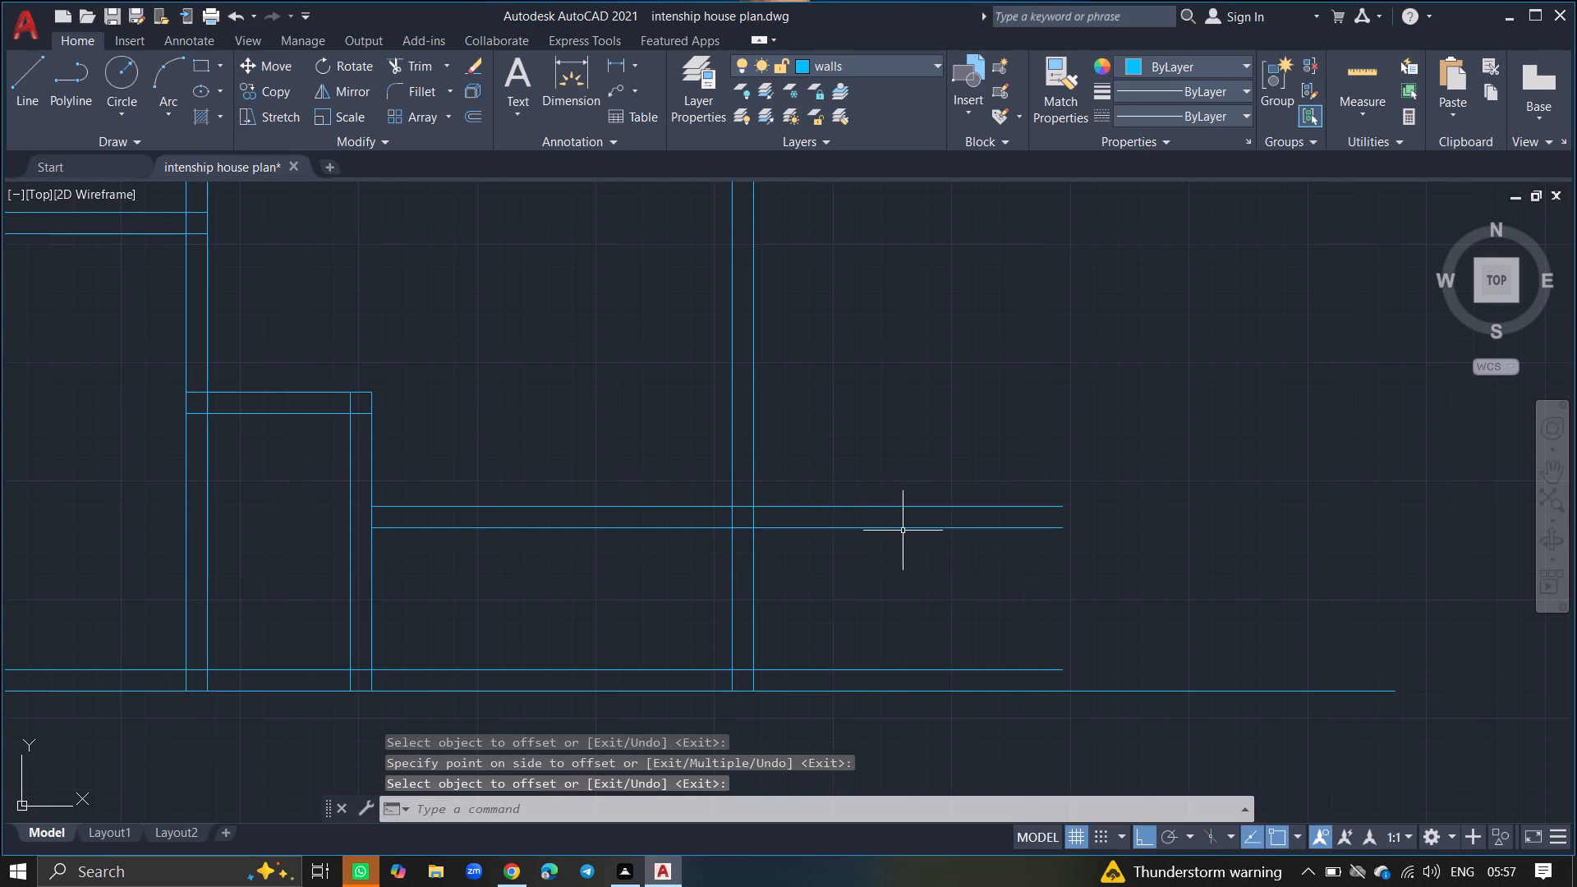
# Trim both lines of the new horizontal wall where they run right of the long vertical wall.
pyautogui.write('tr')
pyautogui.write('im')
pyautogui.press('Return')
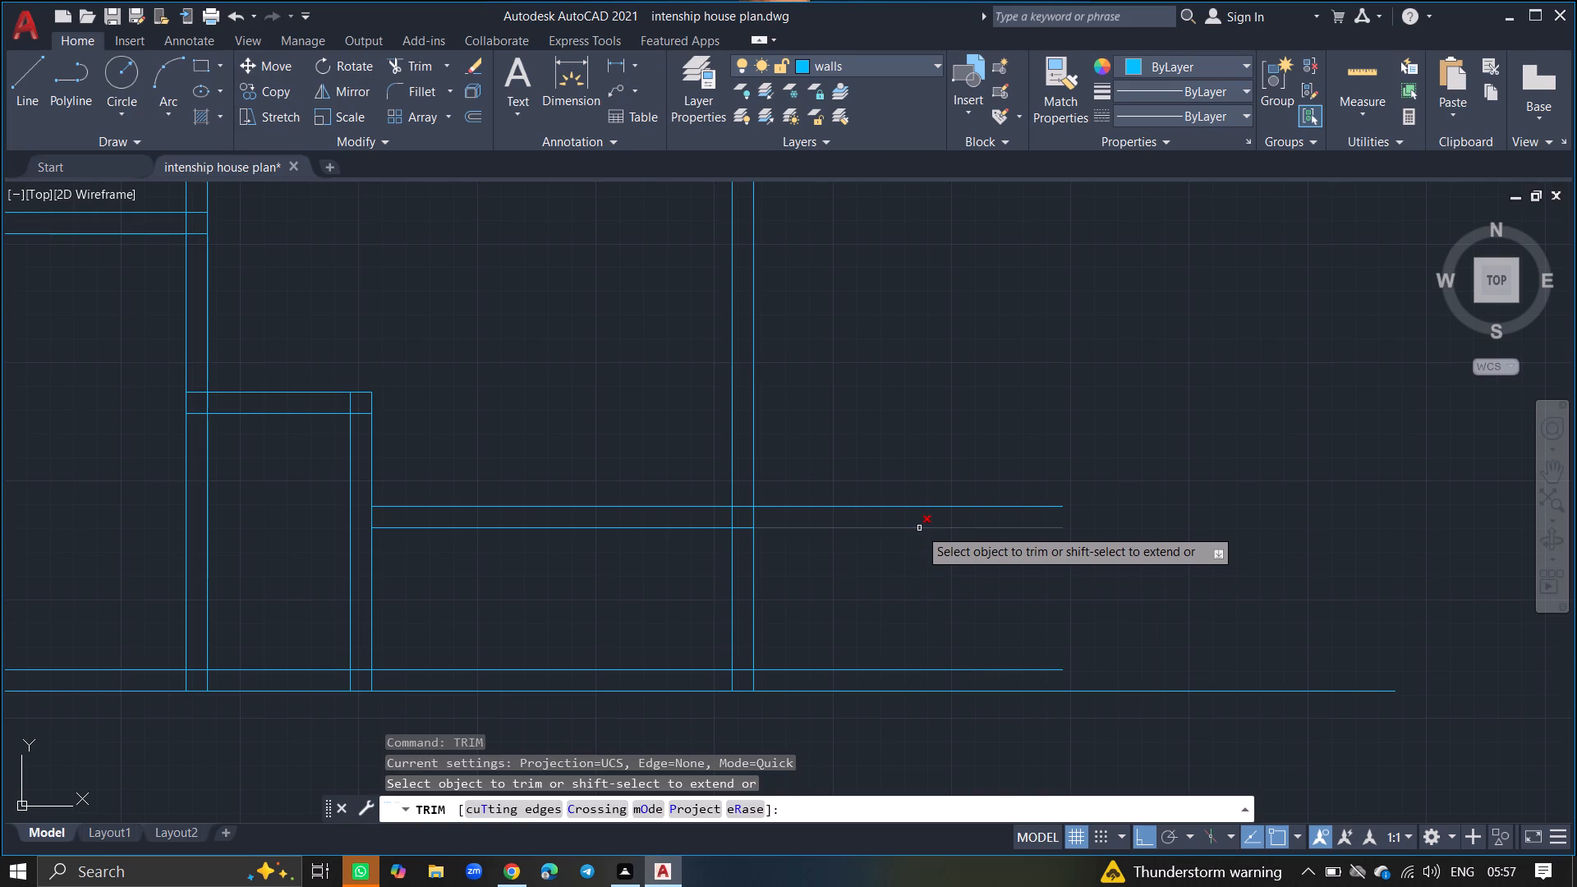
pyautogui.click(919, 528)
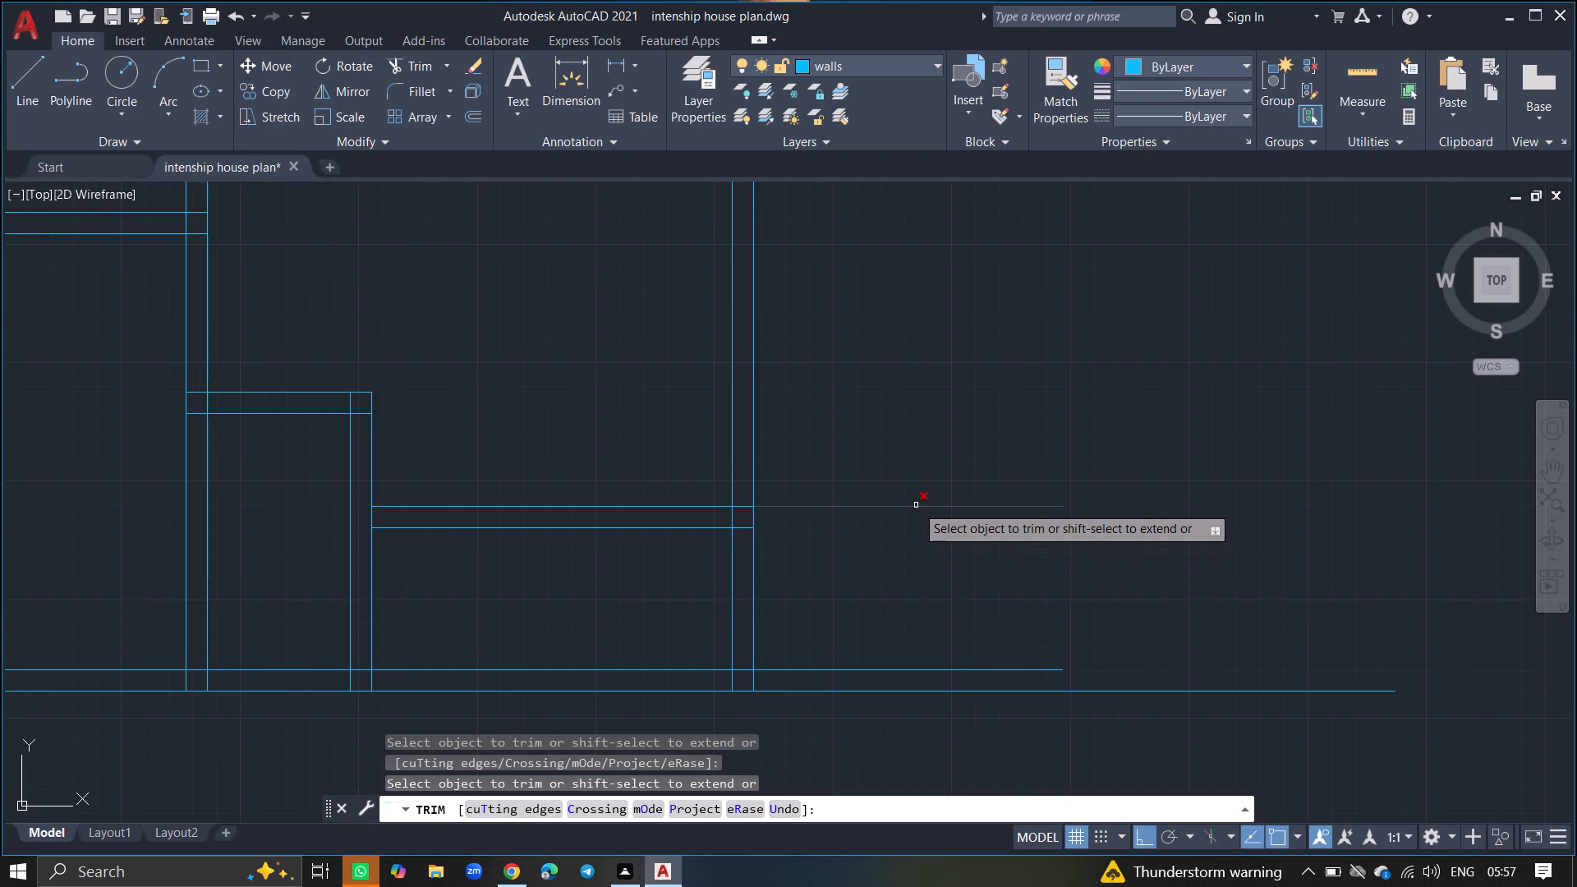
pyautogui.click(916, 505)
pyautogui.press('Return')
# Extend both lines of the house's right exterior wall down to the bottom wall's outer line.
pyautogui.keyDown('ctrl'); pyautogui.scroll(-3, 916, 505); pyautogui.keyUp('ctrl')
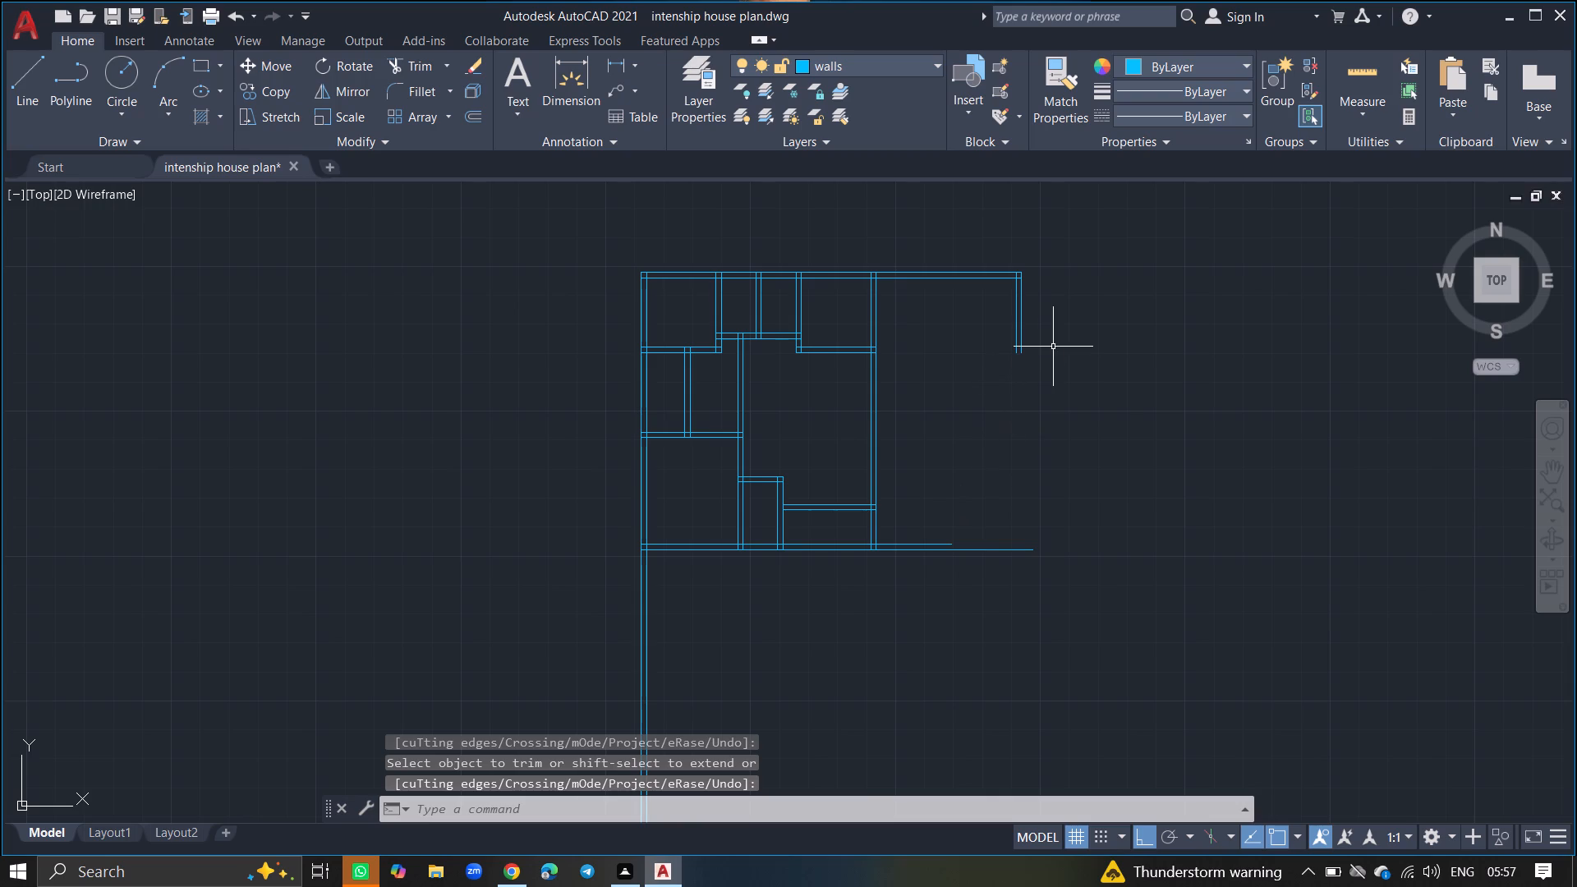
pyautogui.write('extend')
pyautogui.press('Return')
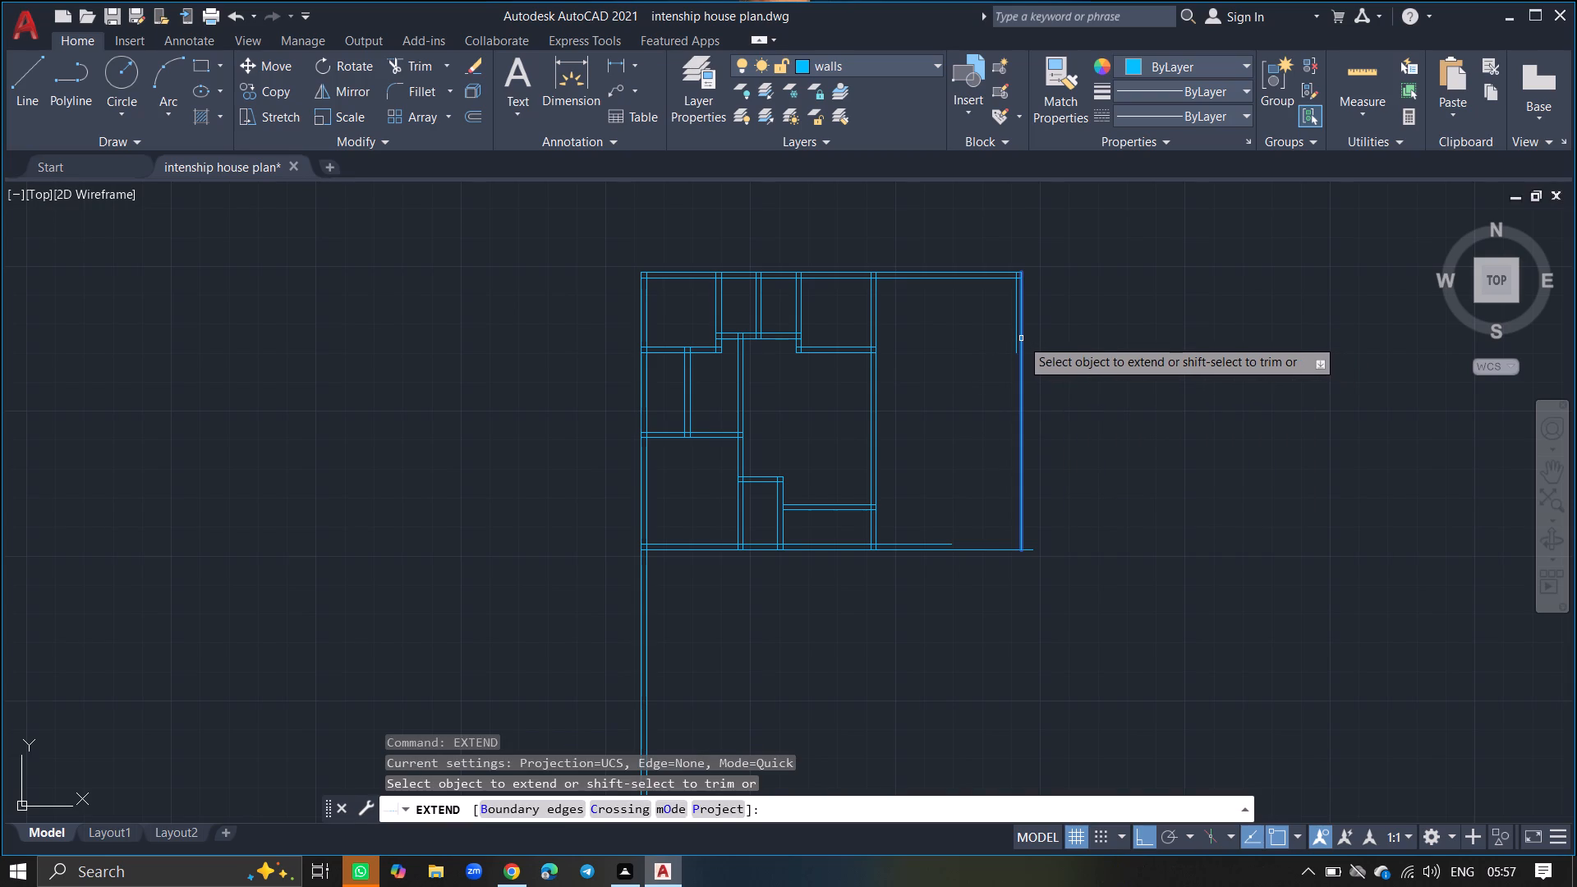
pyautogui.click(1021, 338)
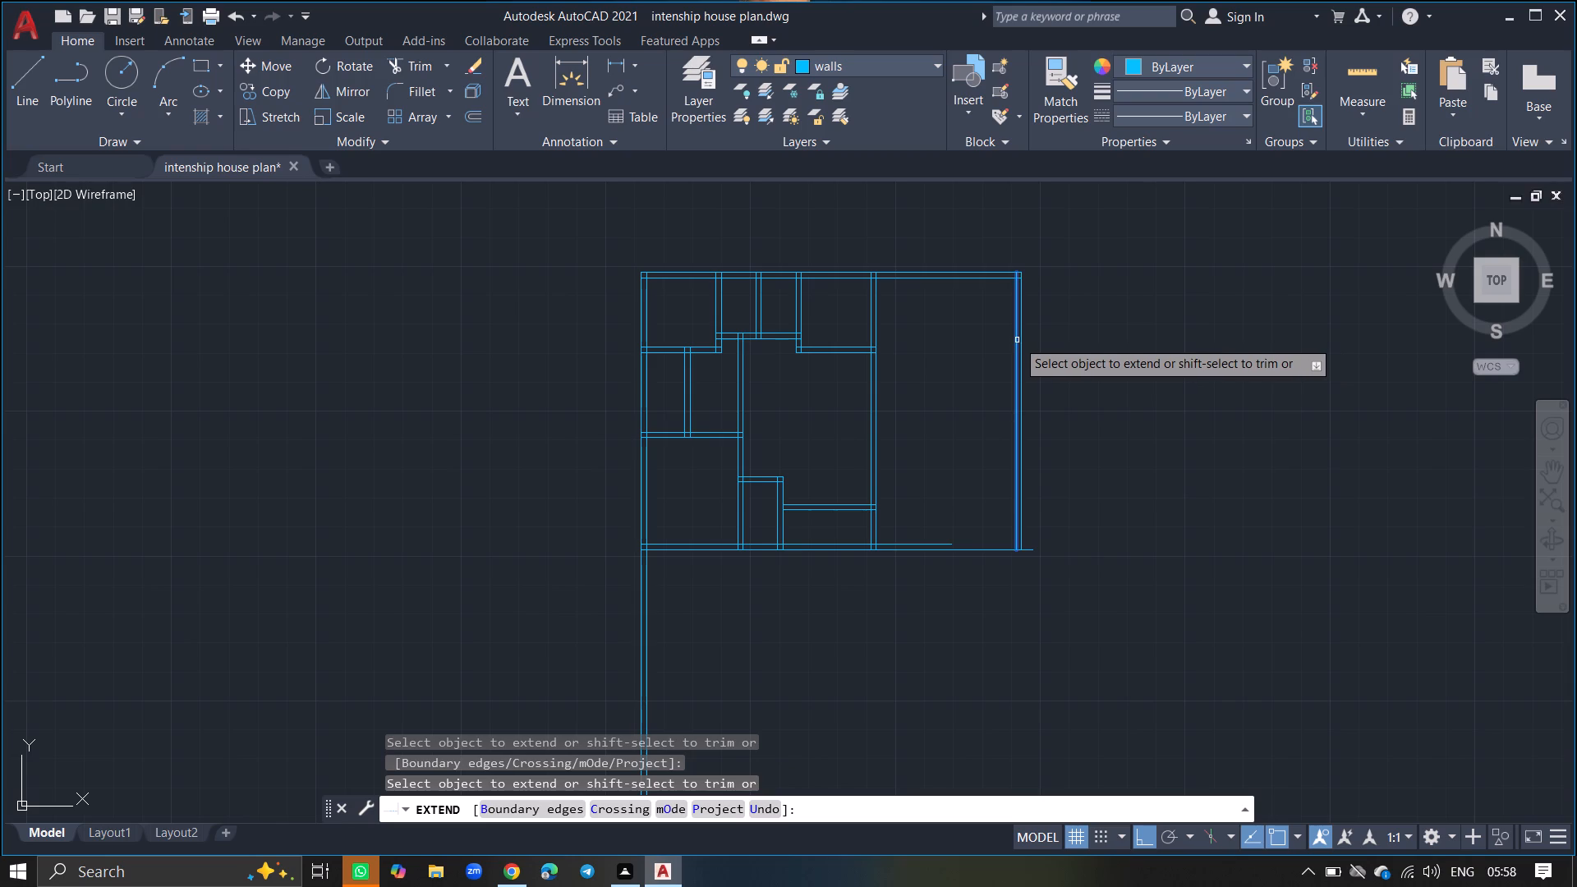
pyautogui.click(1017, 340)
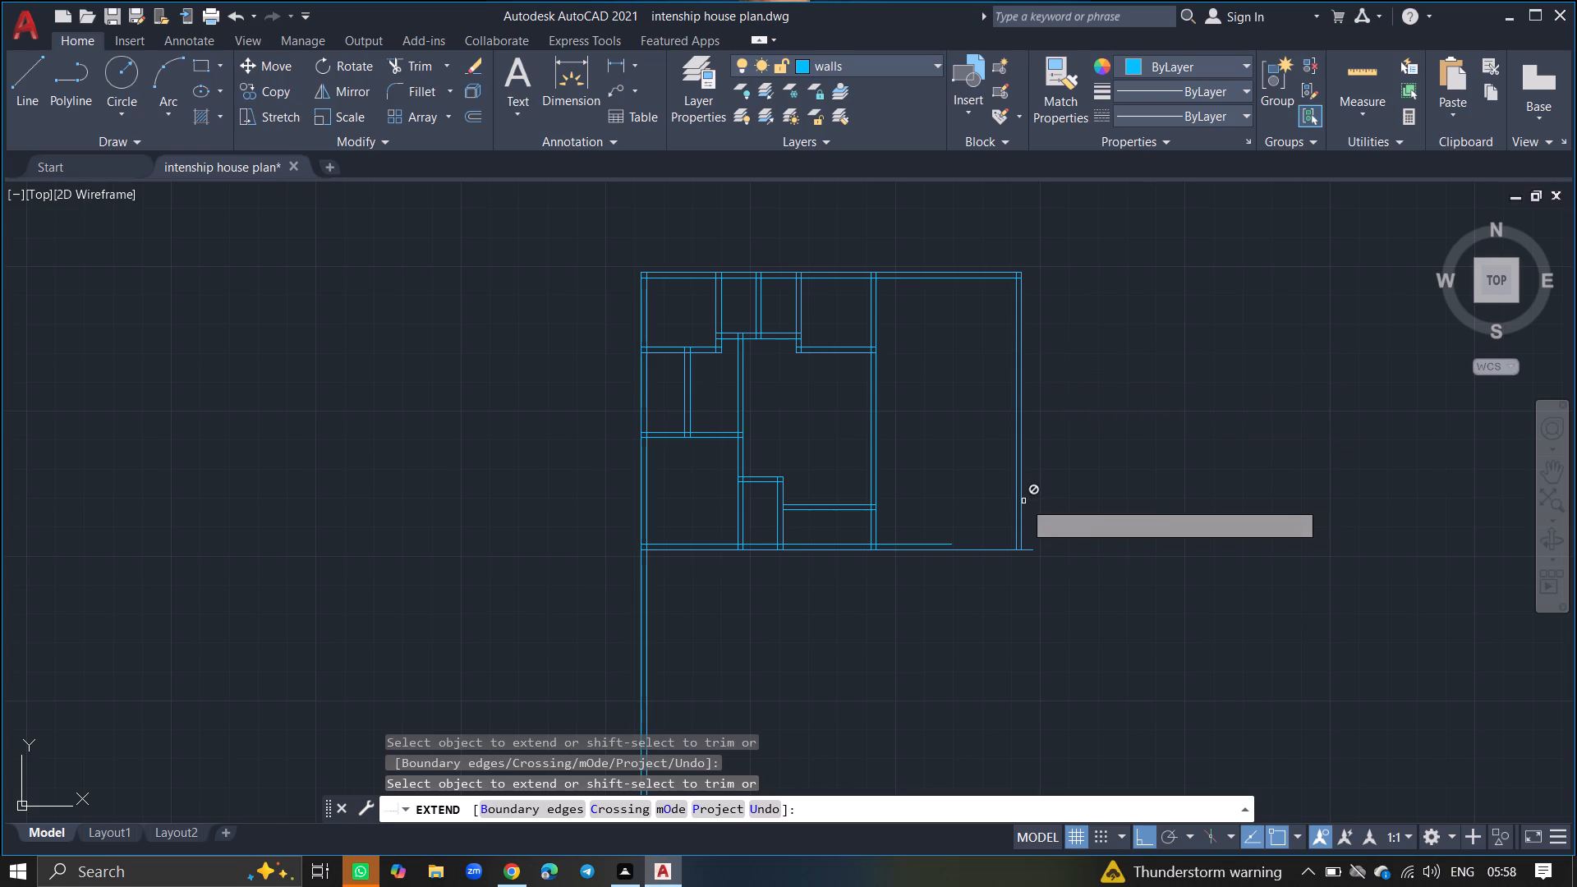
pyautogui.press('Return')
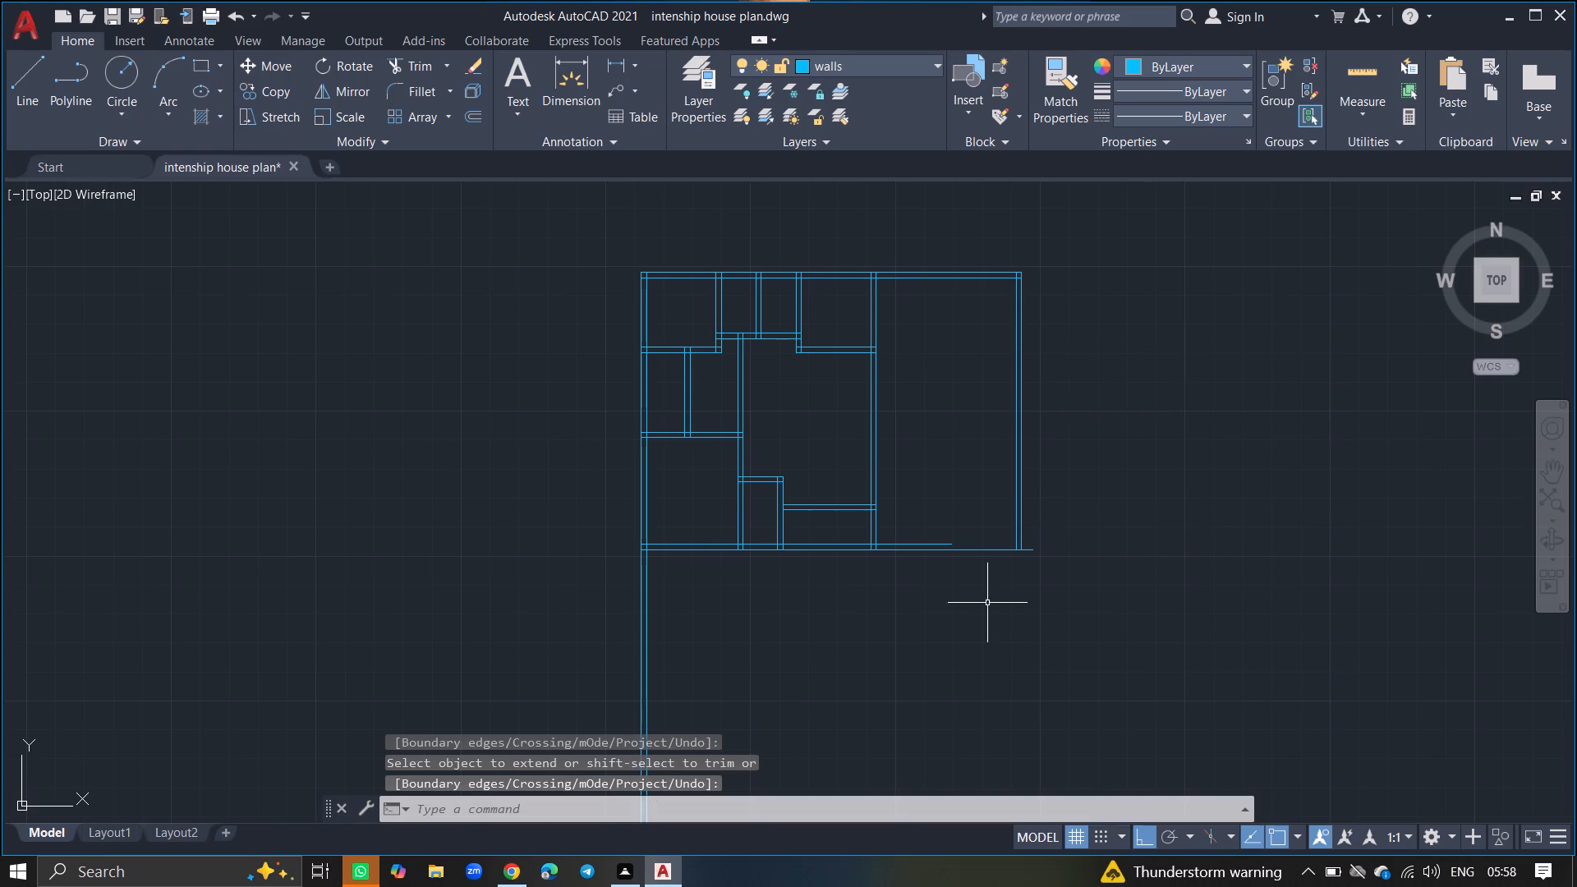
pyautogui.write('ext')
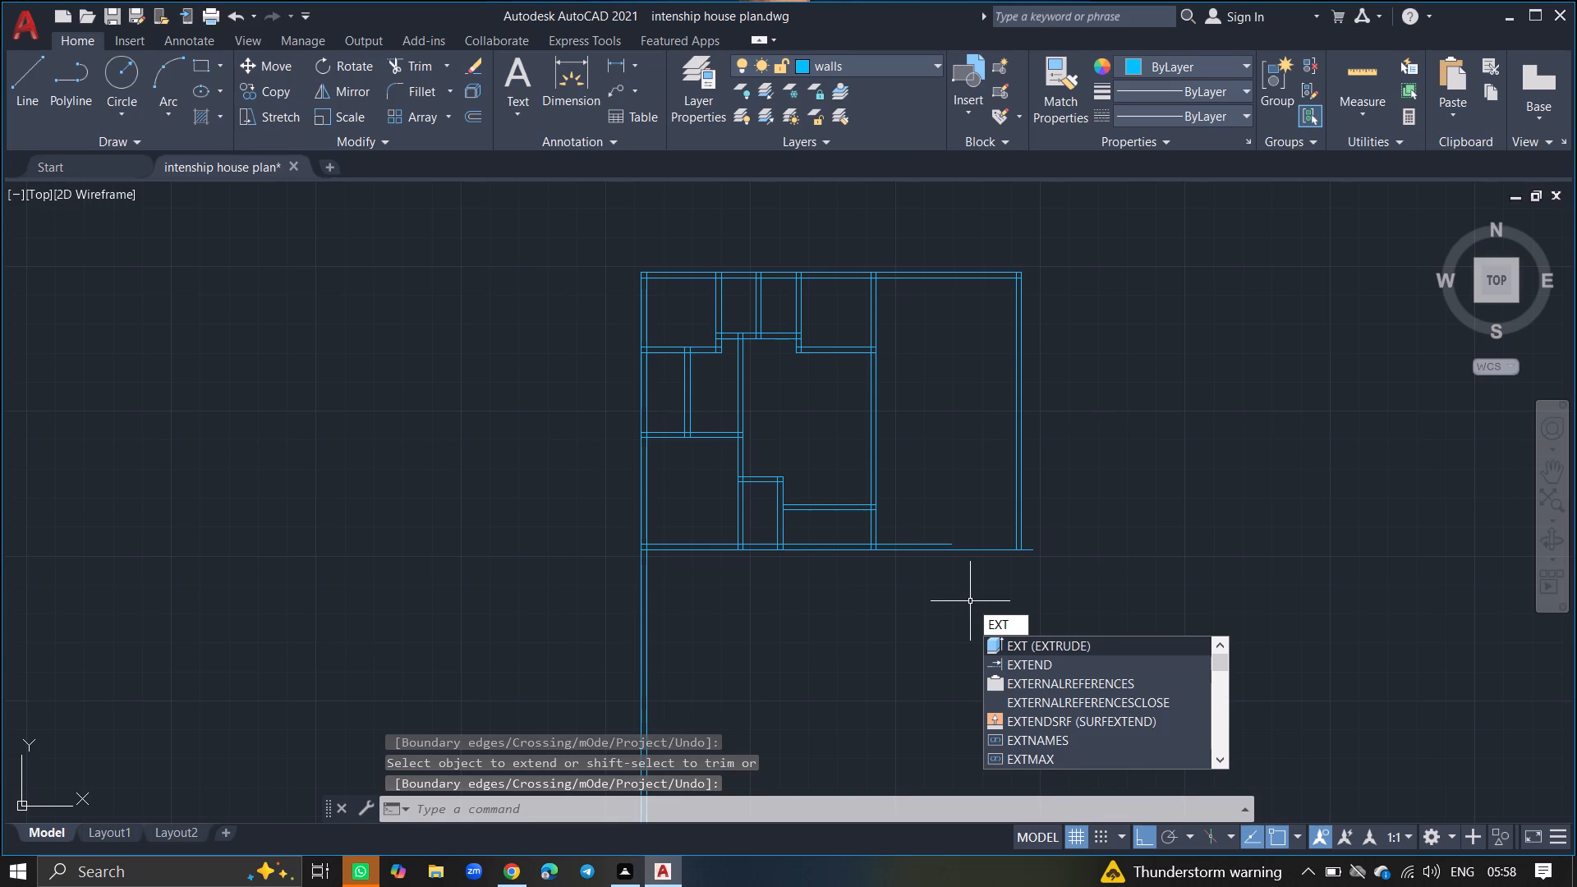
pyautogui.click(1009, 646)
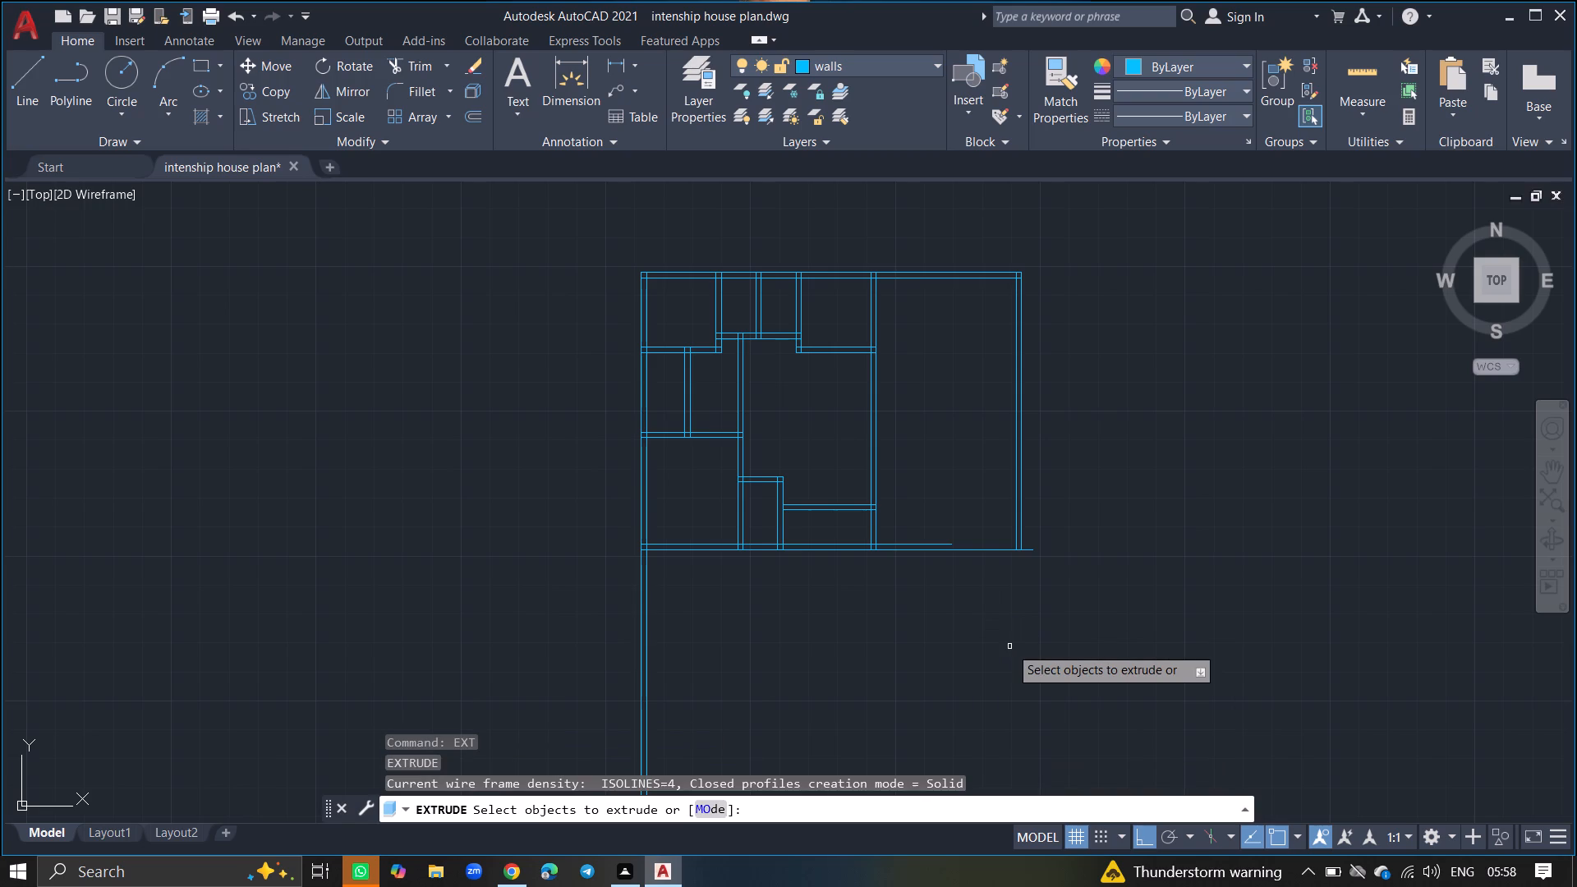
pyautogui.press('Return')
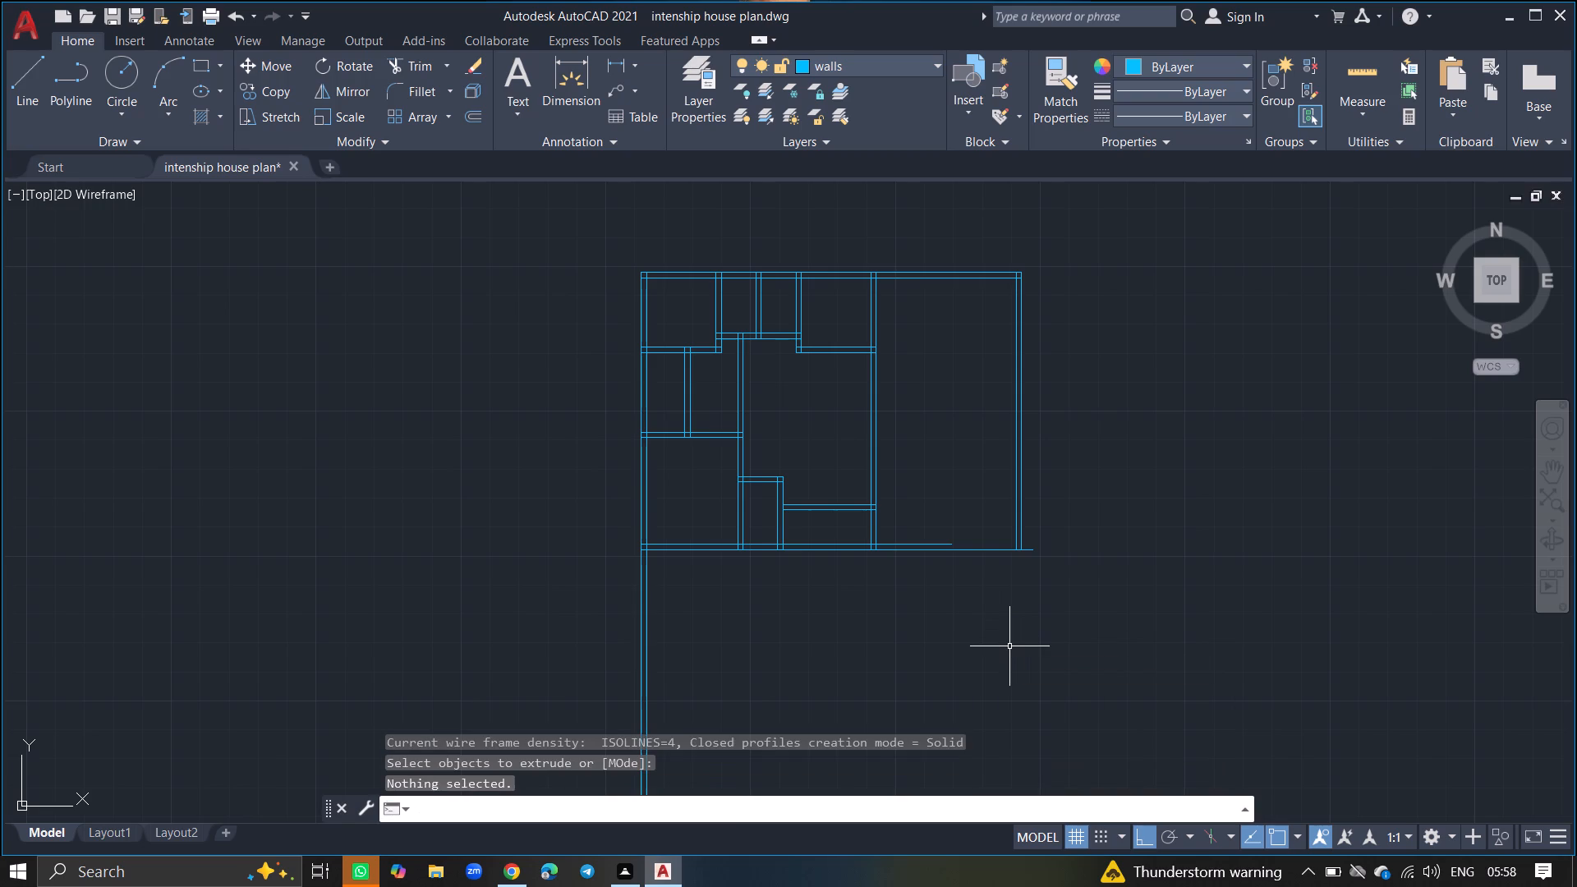
# Extend the bottom wall's inner line to the right exterior wall's outer line.
pyautogui.write('ex')
pyautogui.press('Return')
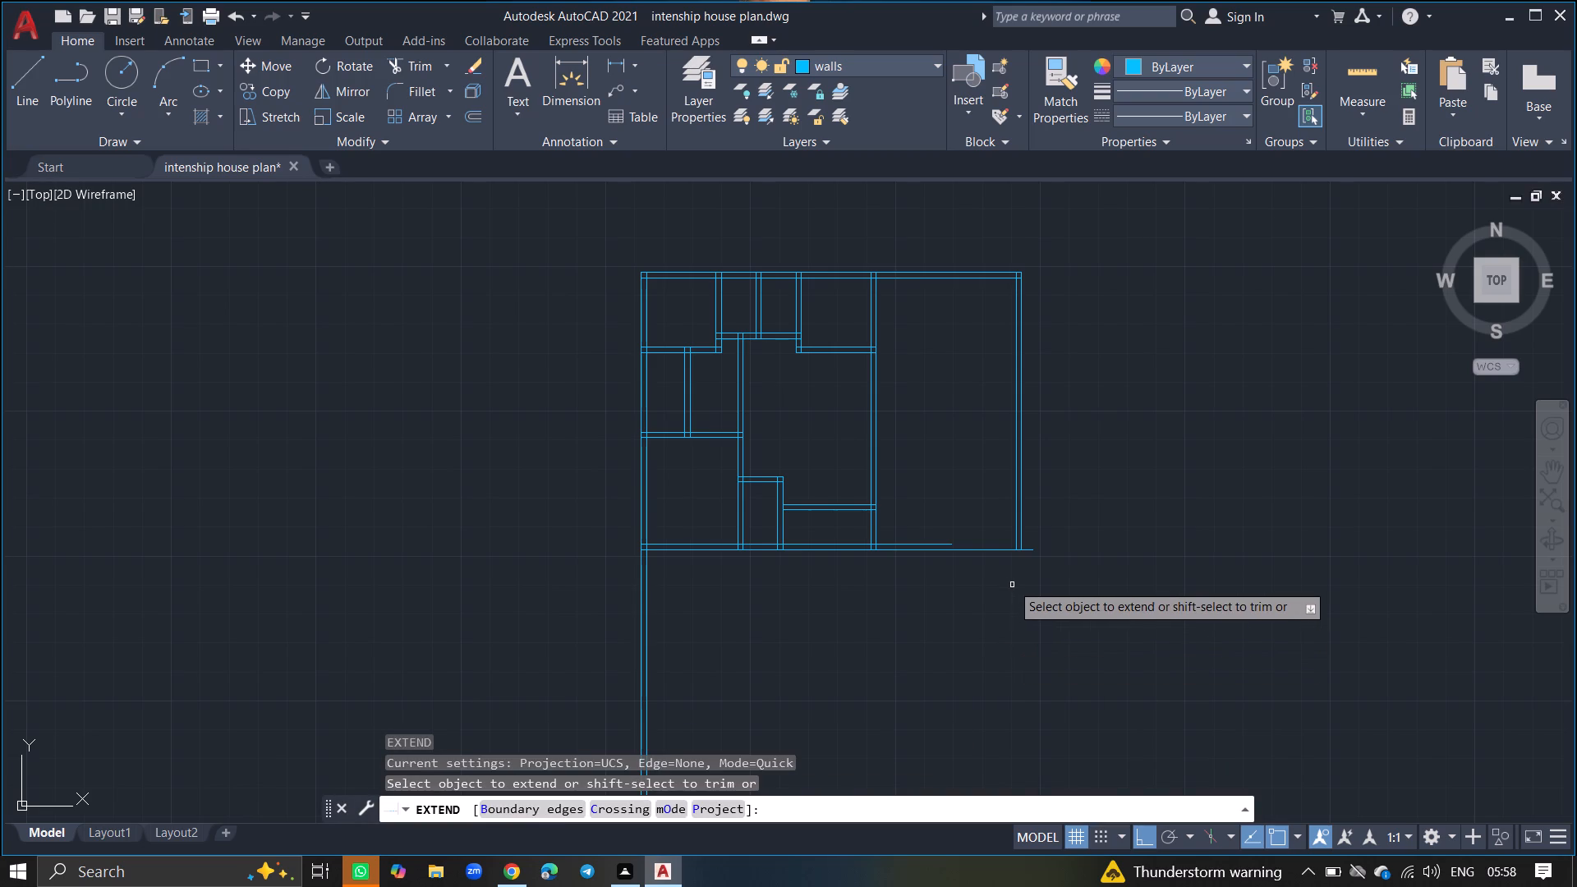
pyautogui.keyDown('ctrl'); pyautogui.scroll(7, 1009, 581); pyautogui.keyUp('ctrl')
pyautogui.keyDown('ctrl'); pyautogui.scroll(-5, 937, 508); pyautogui.keyUp('ctrl')
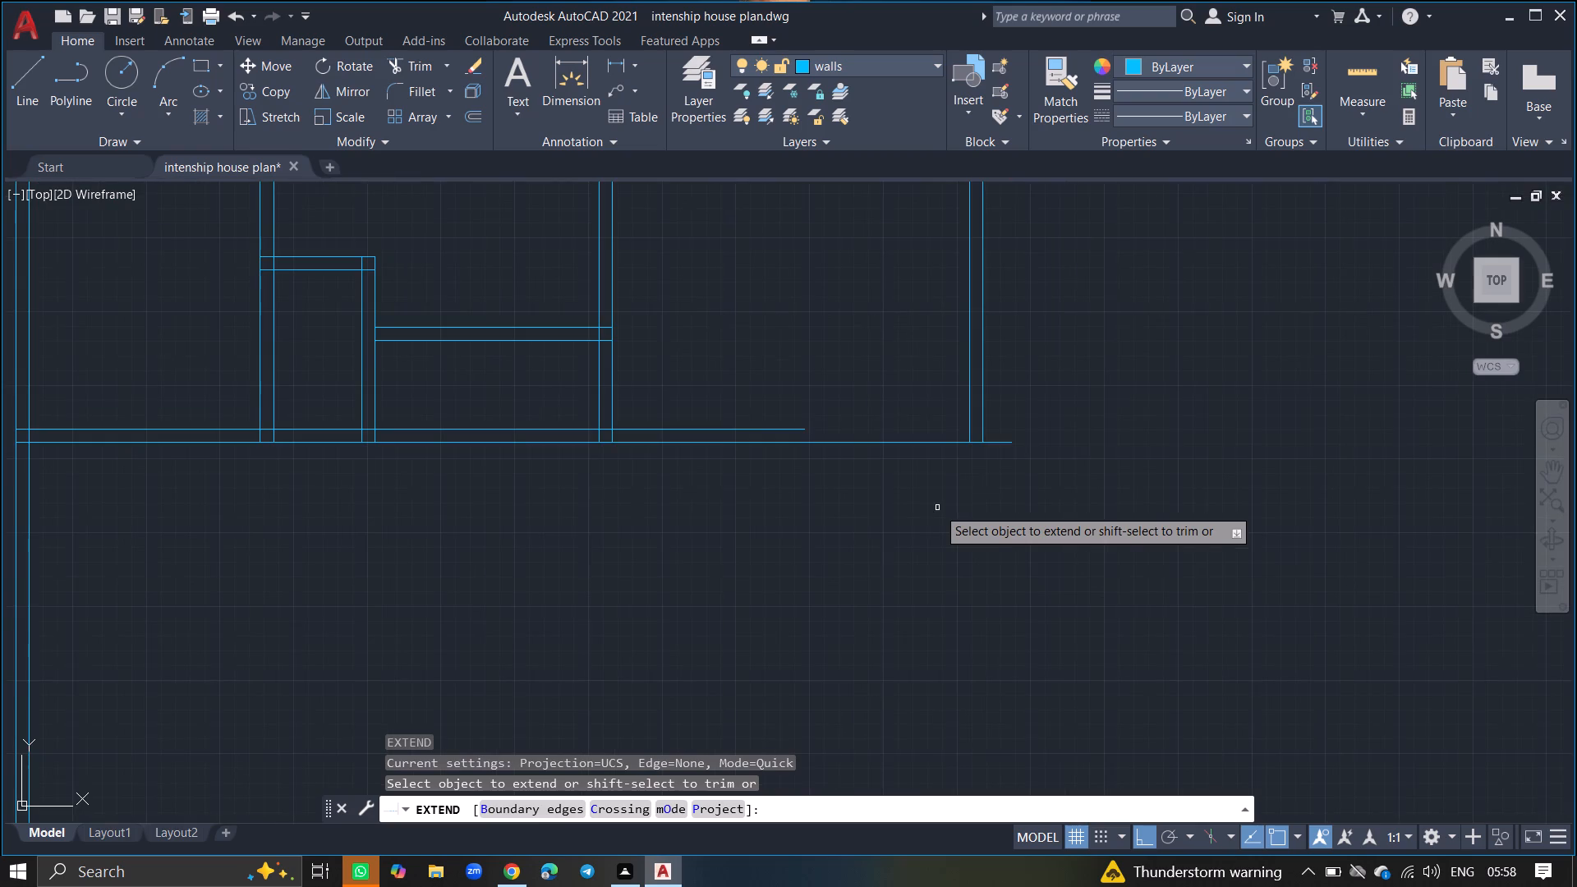
pyautogui.click(790, 426)
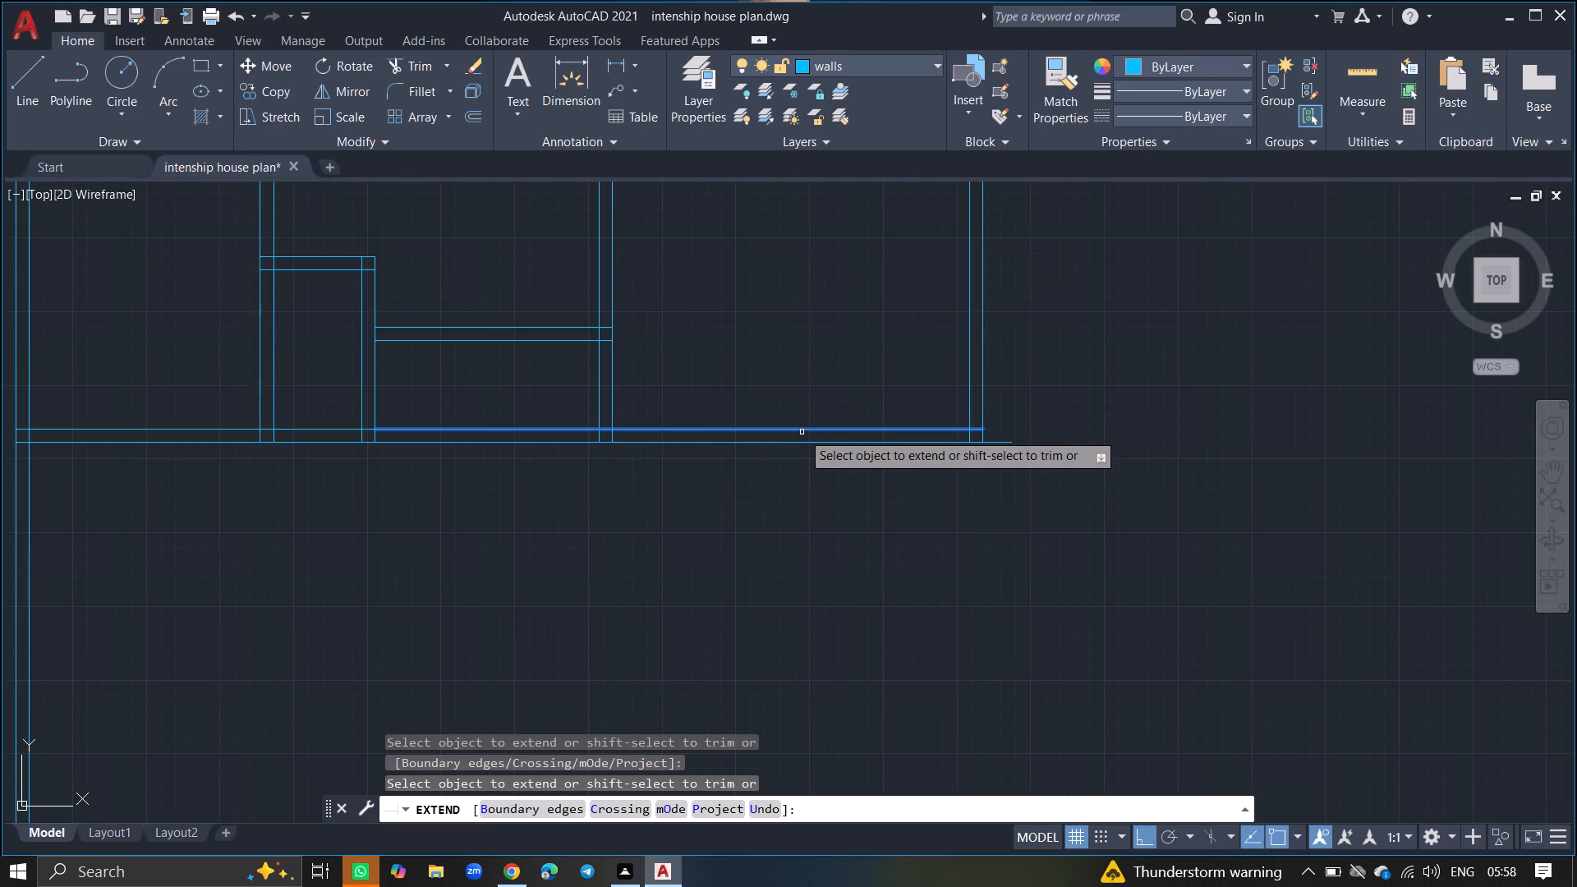
pyautogui.click(802, 432)
pyautogui.press('Return')
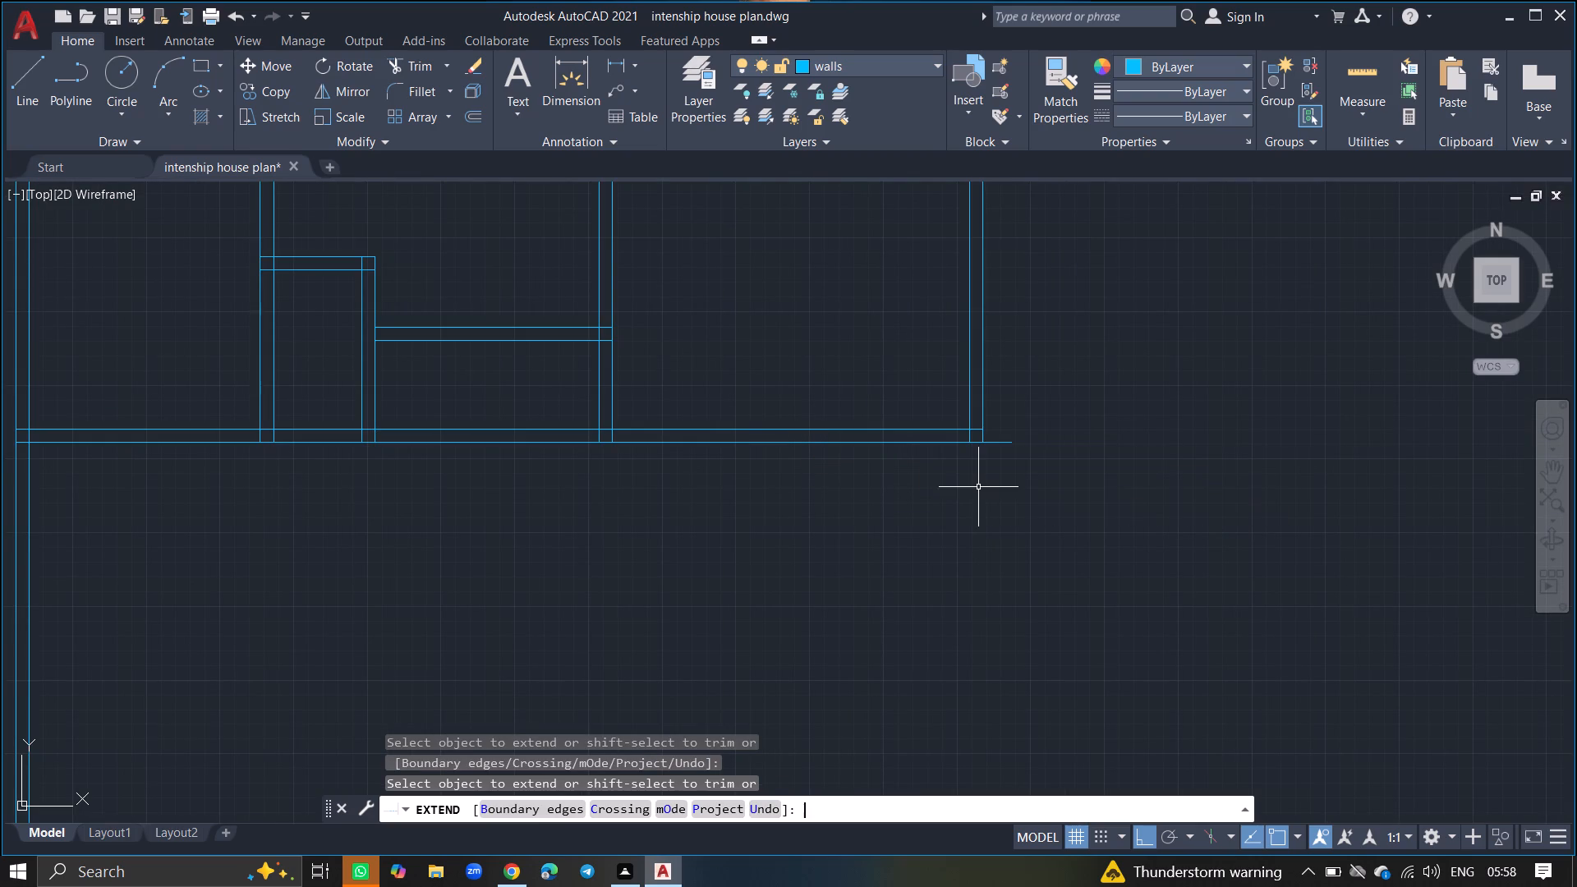
# Trim the bottom wall's outer line where it overshoots the right exterior wall.
pyautogui.keyDown('ctrl'); pyautogui.scroll(6, 996, 461); pyautogui.keyUp('ctrl')
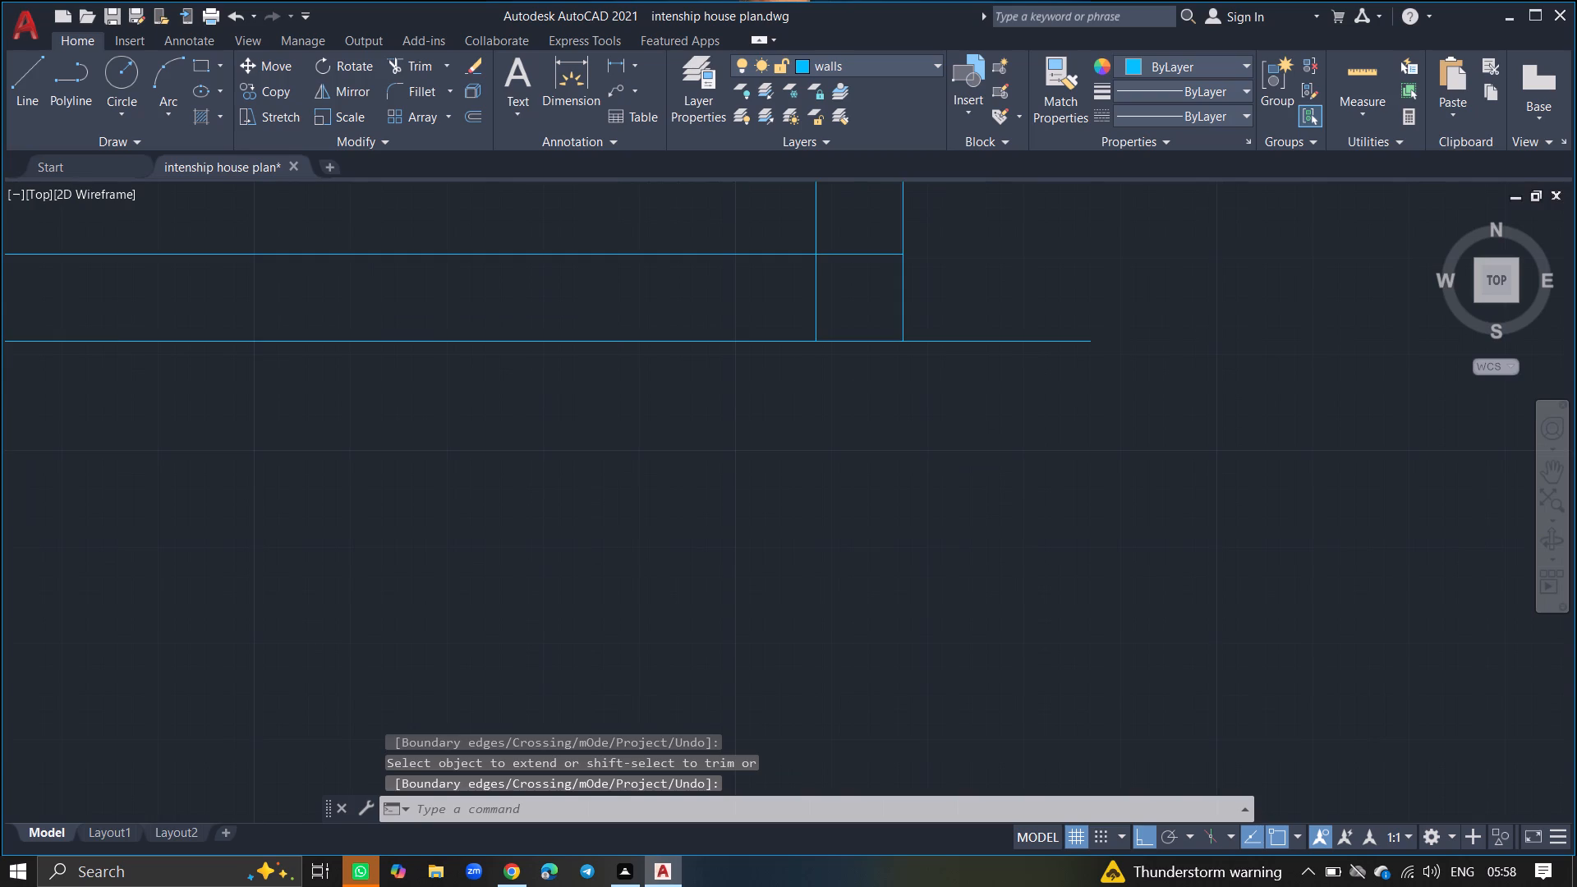
pyautogui.write('trim')
pyautogui.press('Return')
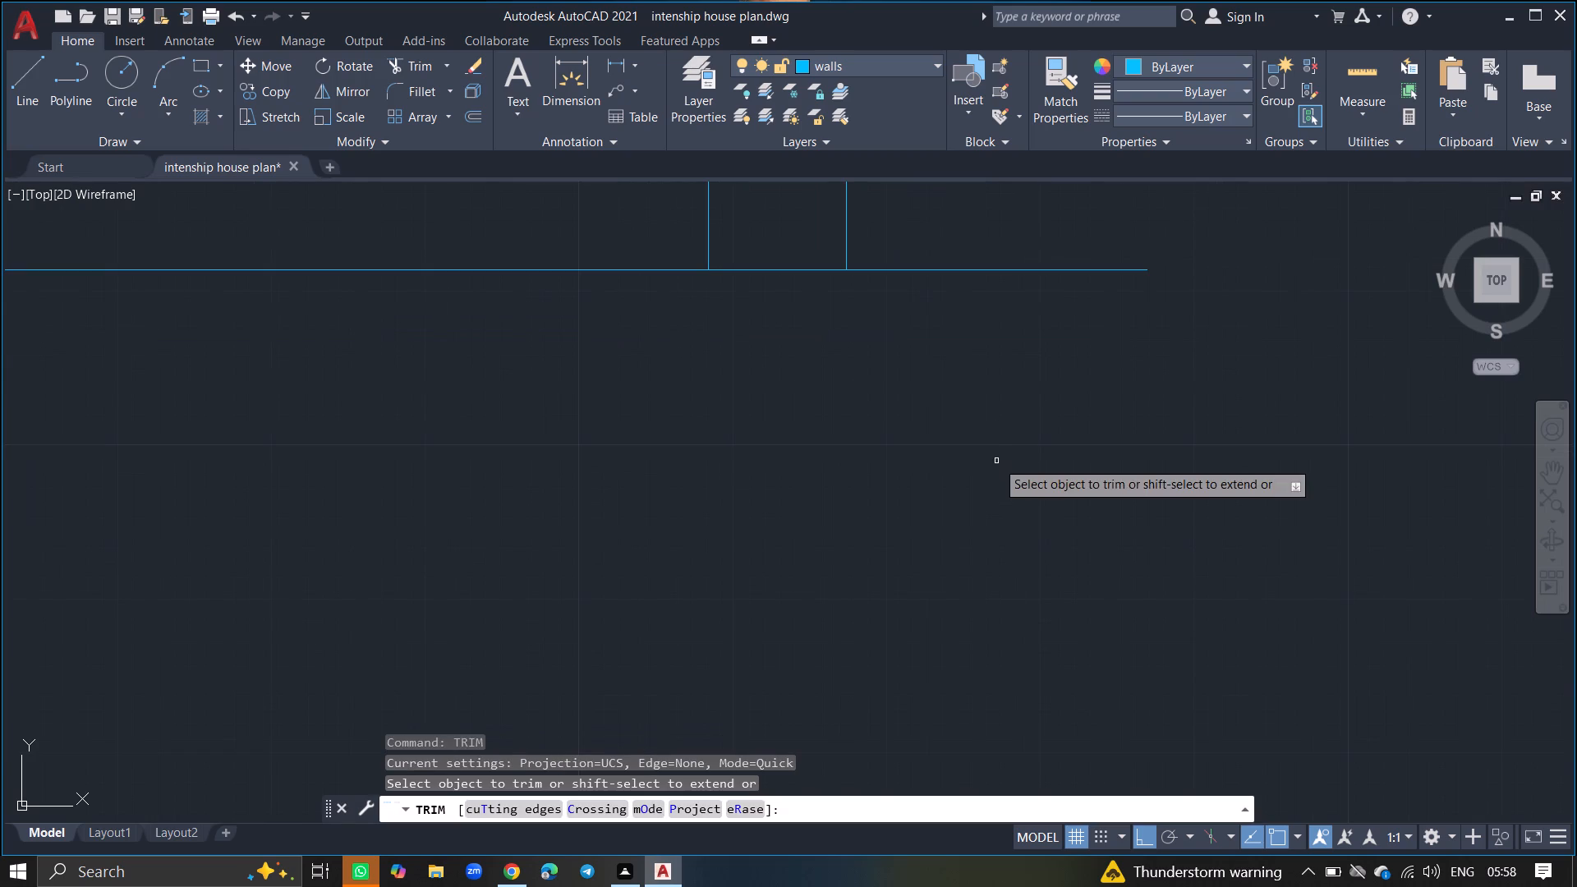
pyautogui.click(981, 271)
pyautogui.press('Return')
# Trim both lines of the left exterior wall where they run below the bottom wall.
pyautogui.keyDown('ctrl'); pyautogui.scroll(-1, 981, 271); pyautogui.keyUp('ctrl')
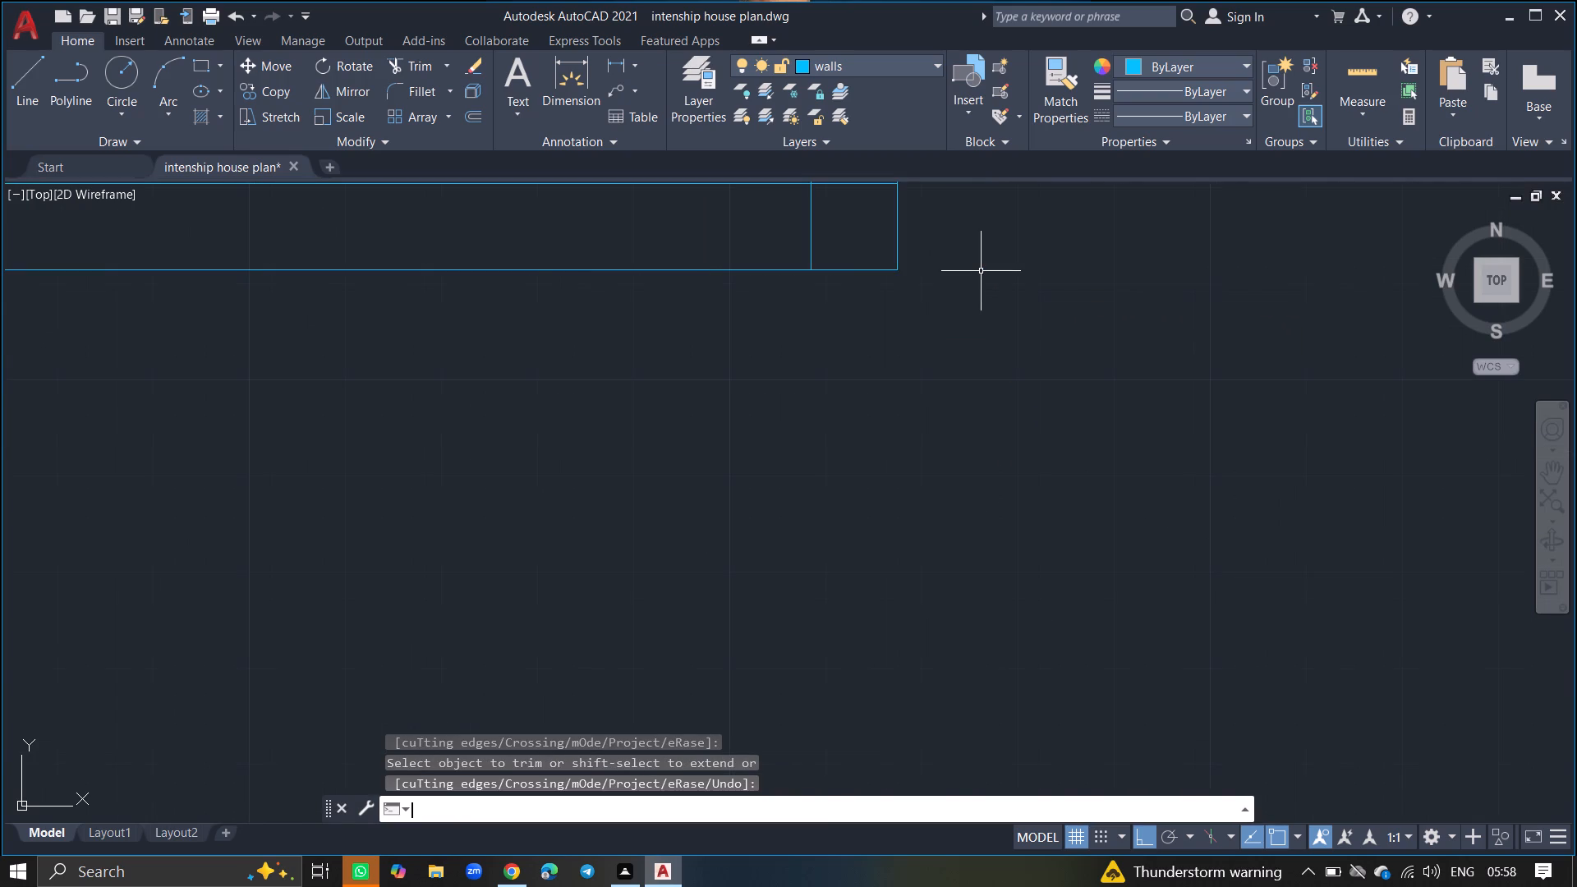
pyautogui.keyDown('ctrl'); pyautogui.scroll(-11, 981, 271); pyautogui.keyUp('ctrl')
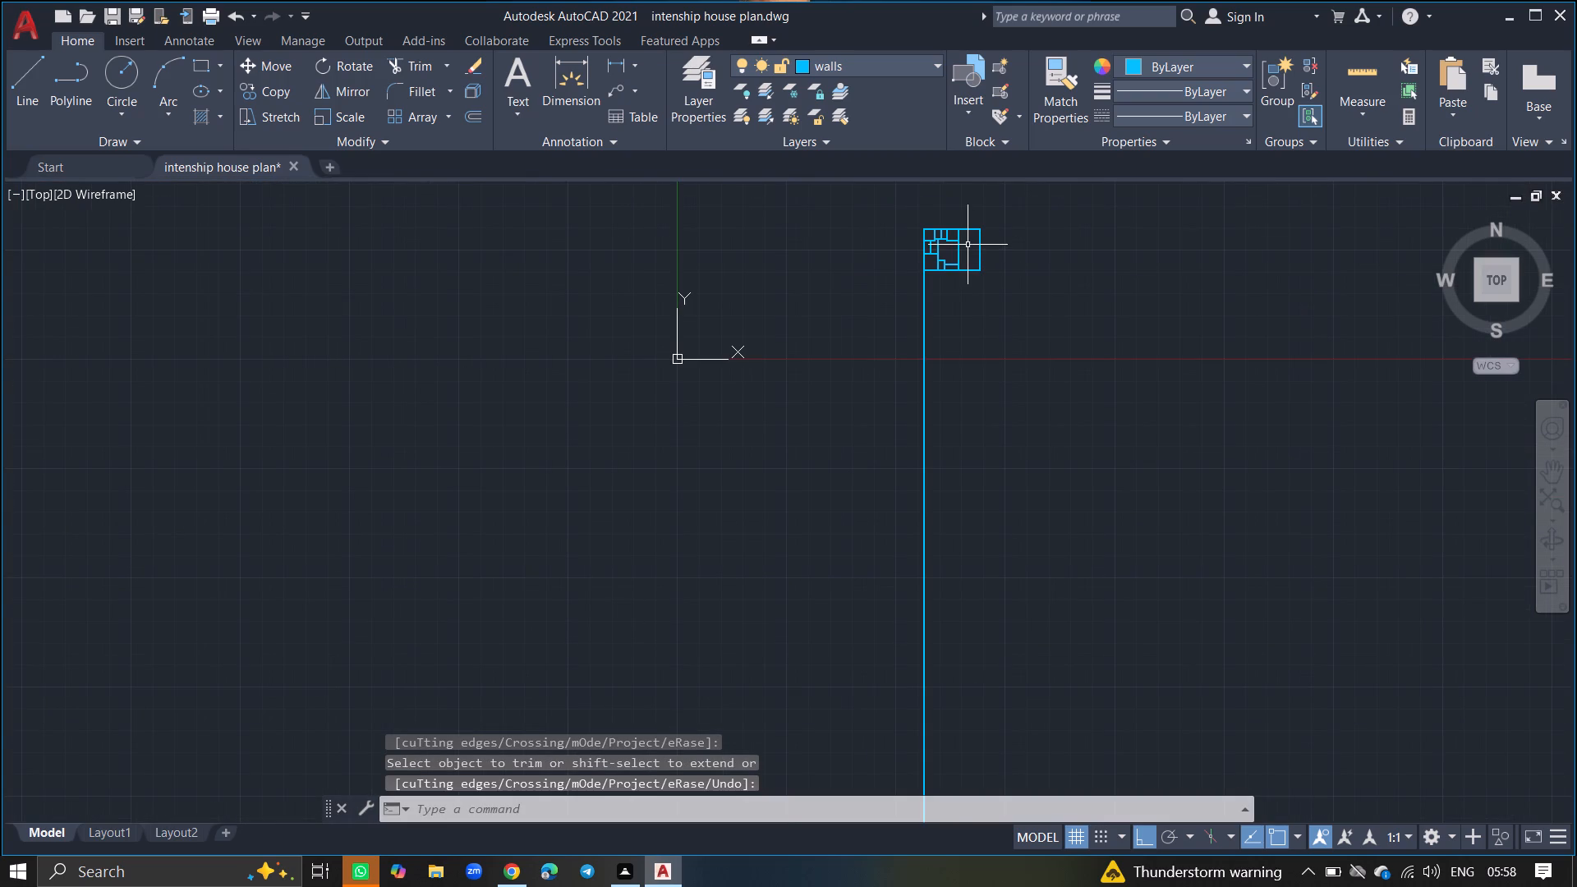
pyautogui.keyDown('ctrl'); pyautogui.scroll(4, 968, 245); pyautogui.keyUp('ctrl')
pyautogui.write('trim')
pyautogui.press('Return')
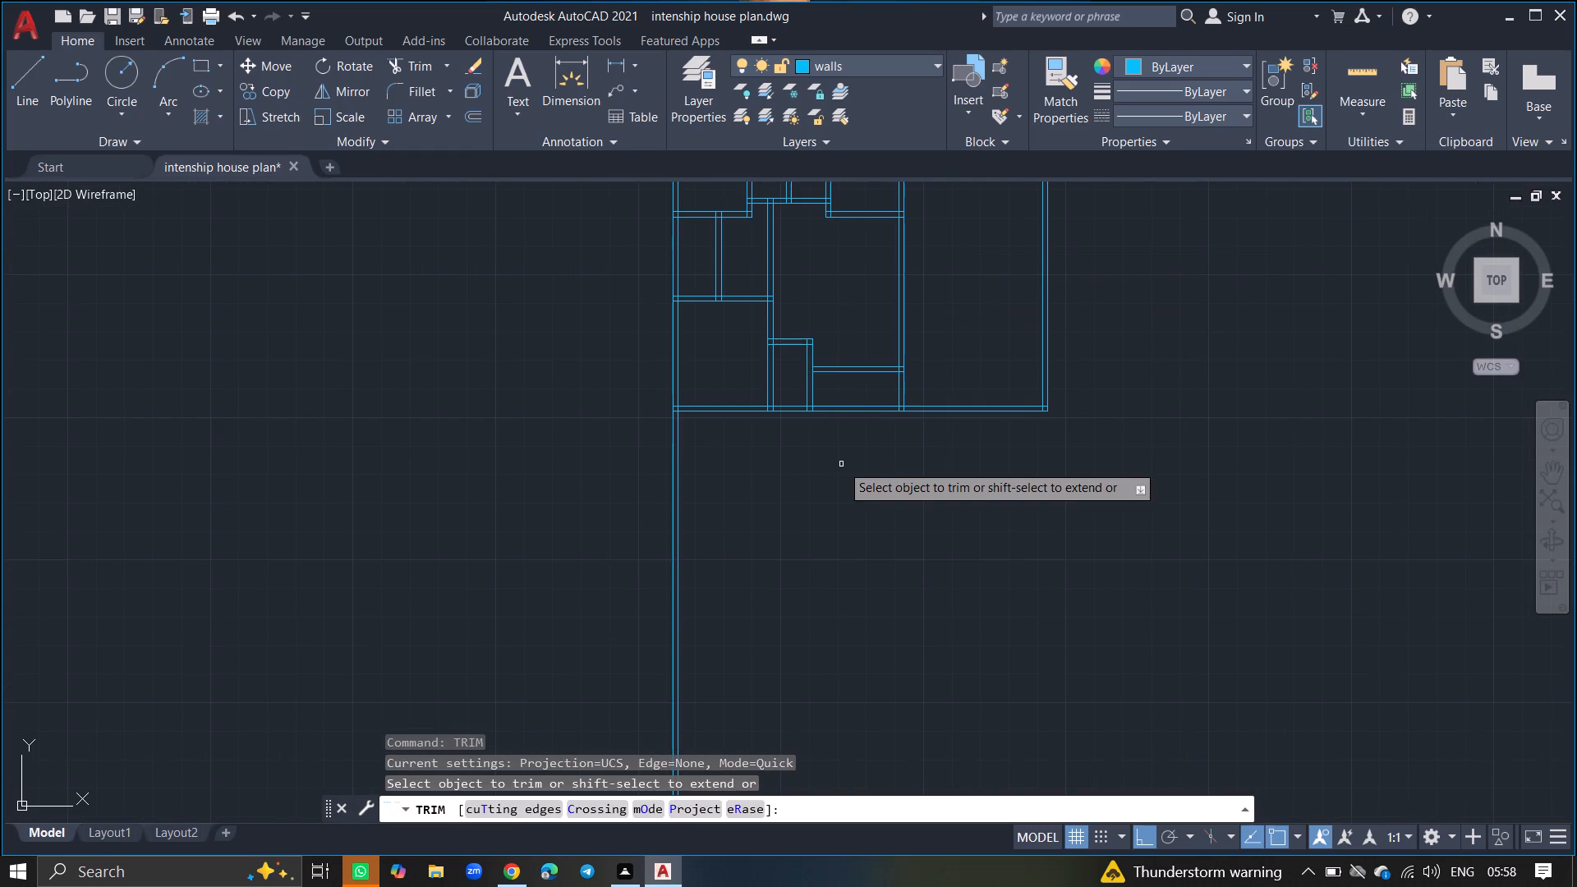
pyautogui.click(677, 466)
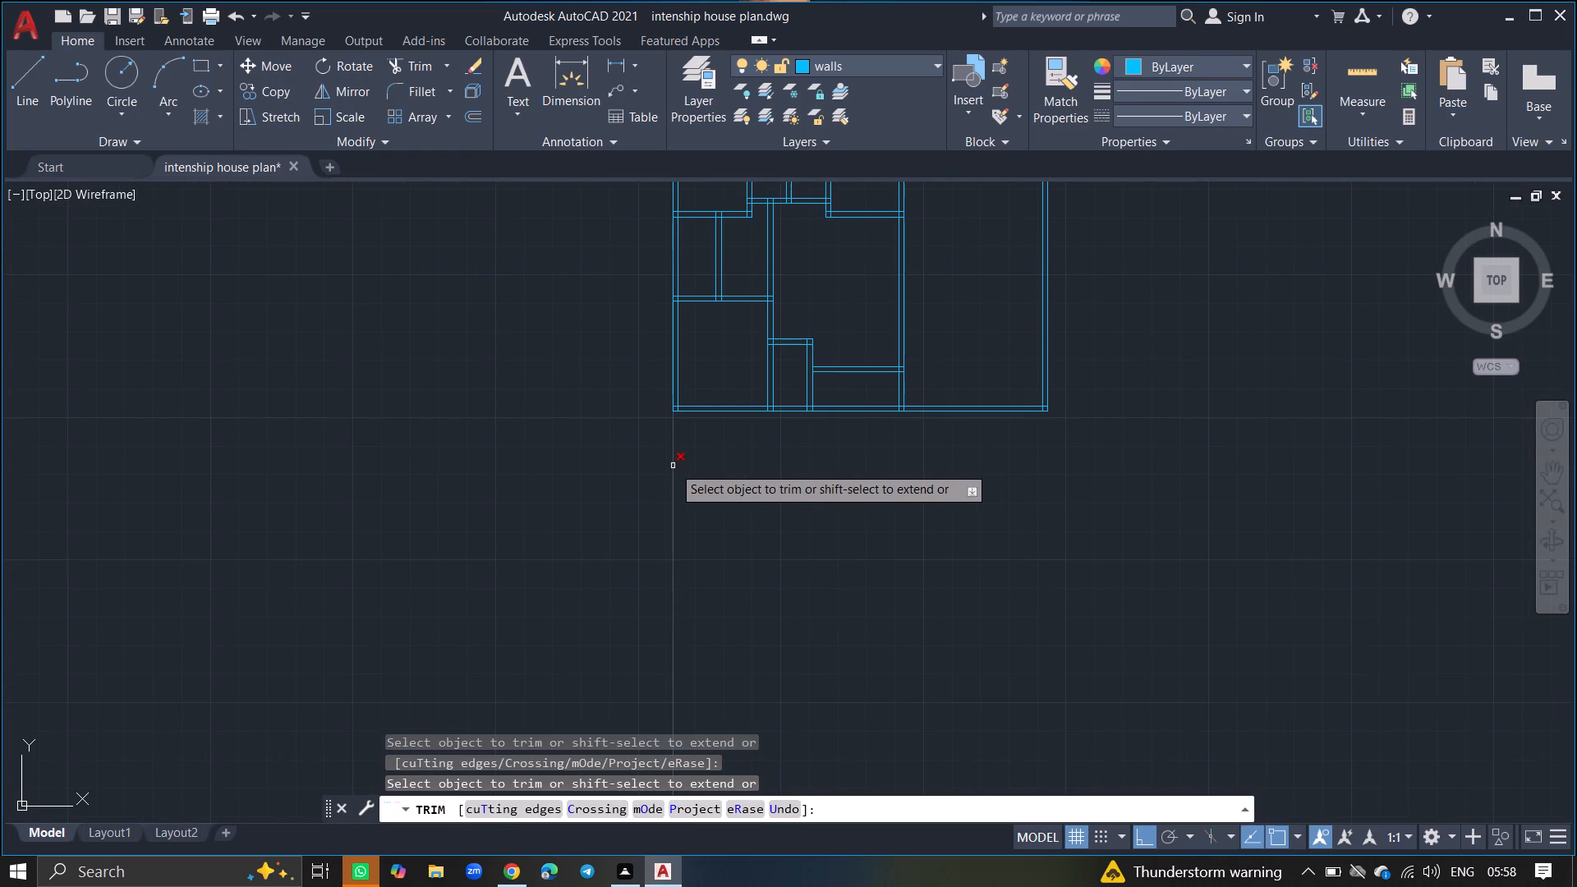
pyautogui.click(673, 466)
pyautogui.press('Return')
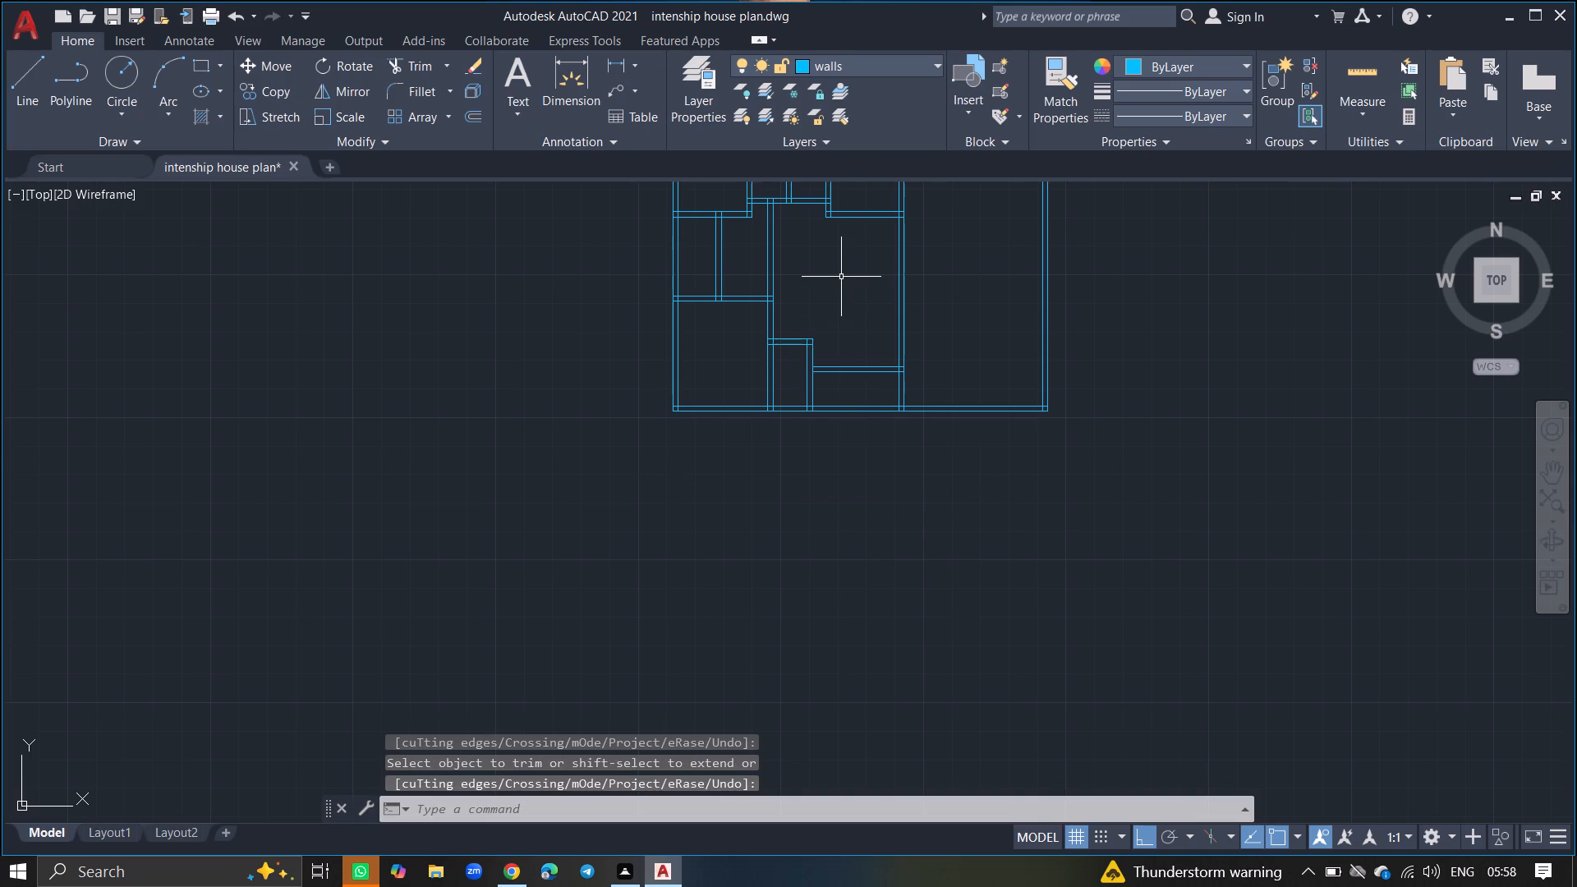
# Offset the upper line of the horizontal wall beside the small lower room 8' upward.
pyautogui.write('offset')
pyautogui.press('Return')
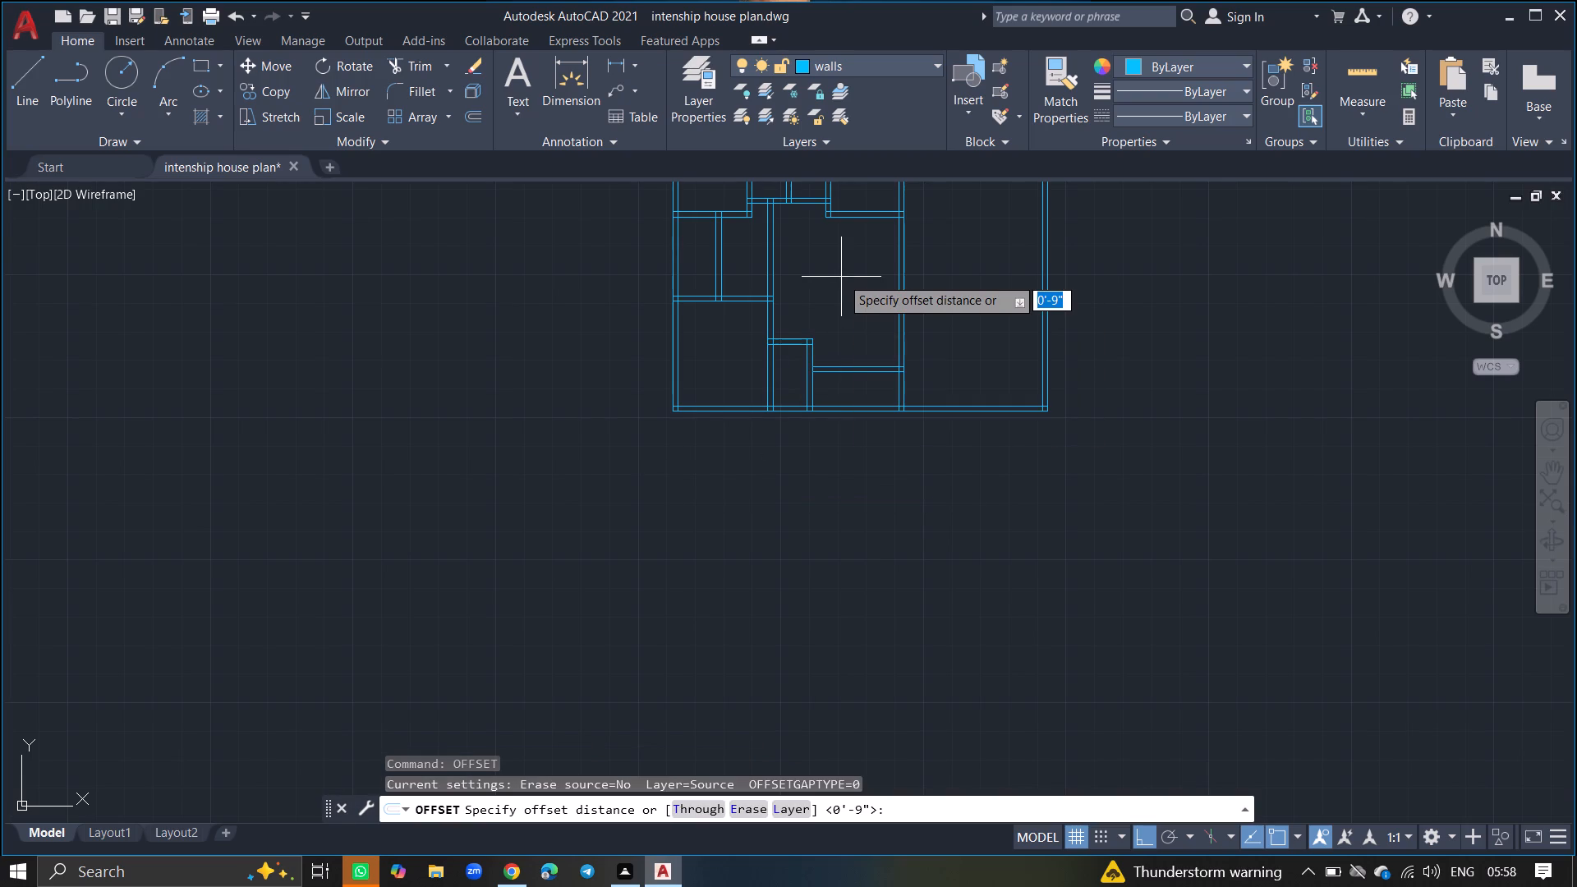
pyautogui.press('8')
pyautogui.press("'")
pyautogui.press('Return')
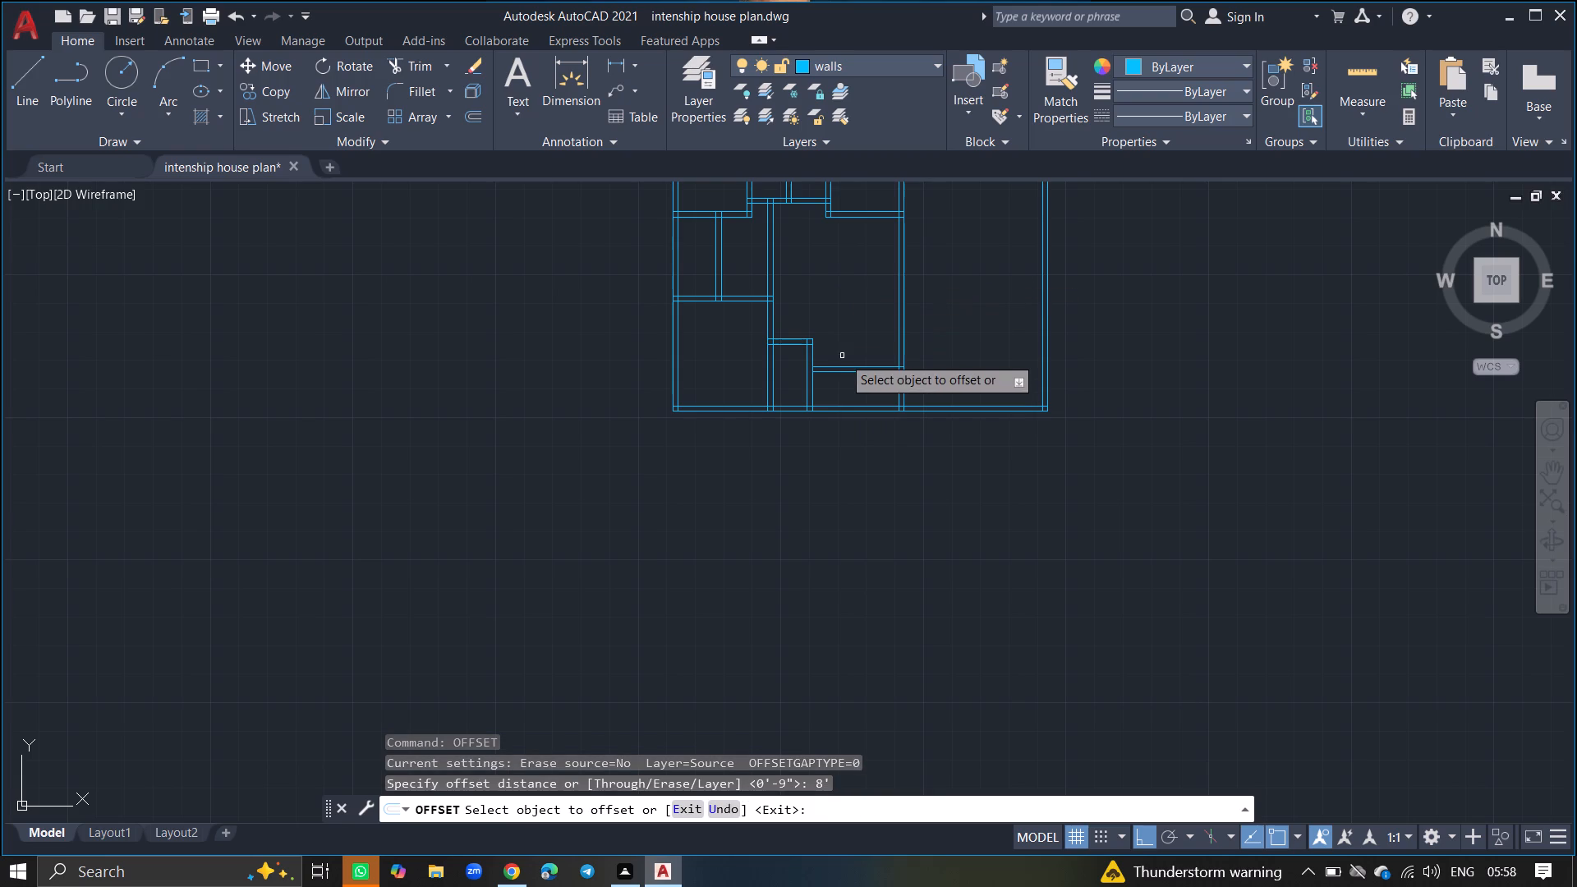
pyautogui.click(846, 365)
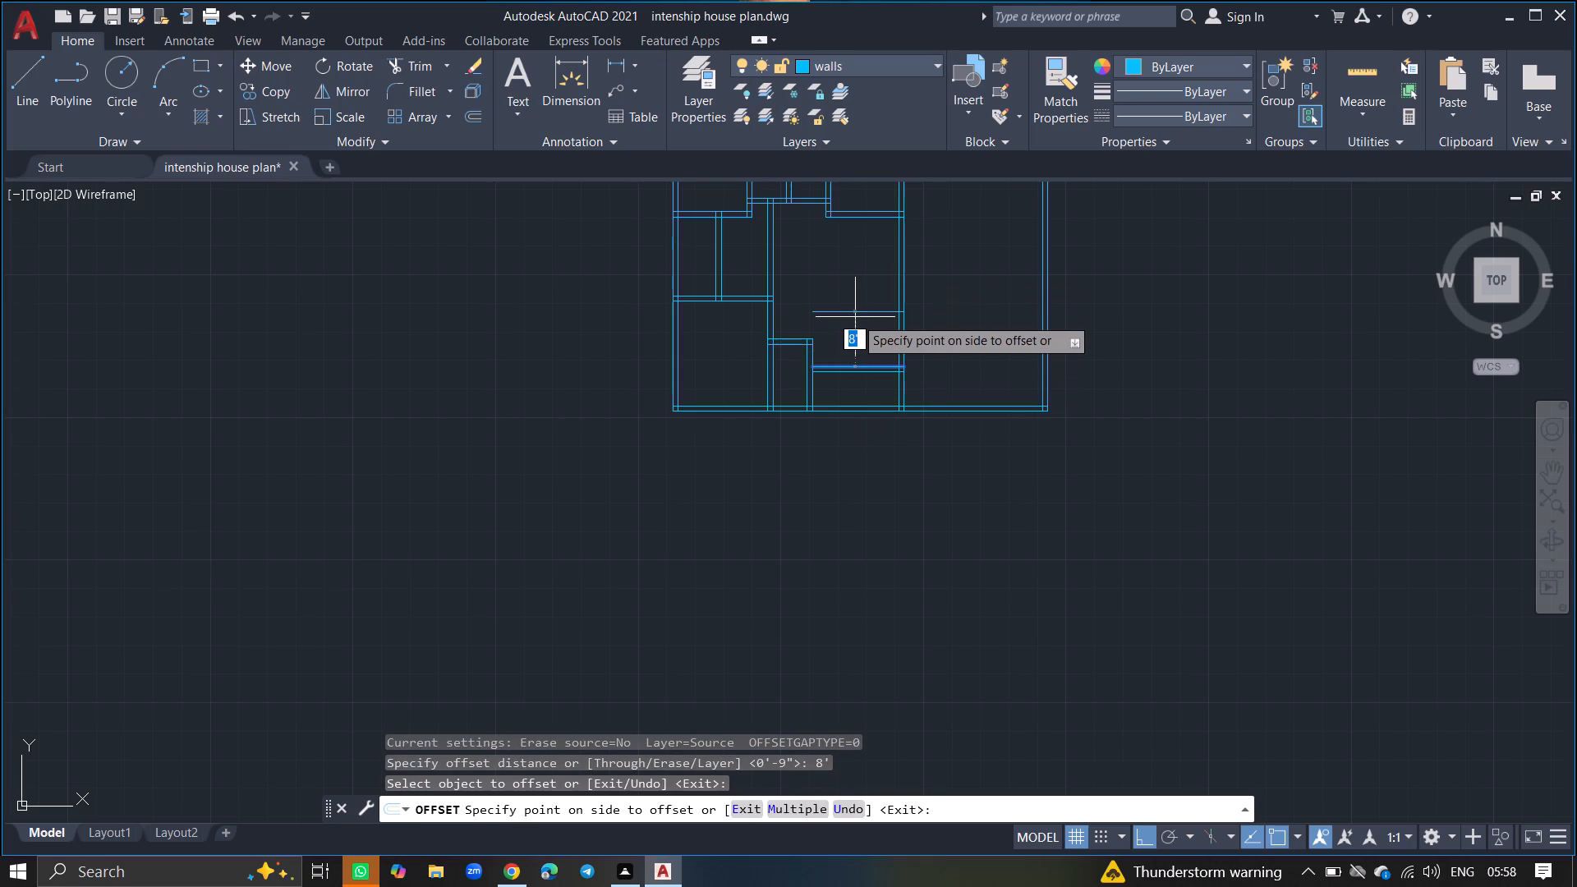
pyautogui.keyDown('ctrl'); pyautogui.scroll(4, 855, 315); pyautogui.keyUp('ctrl')
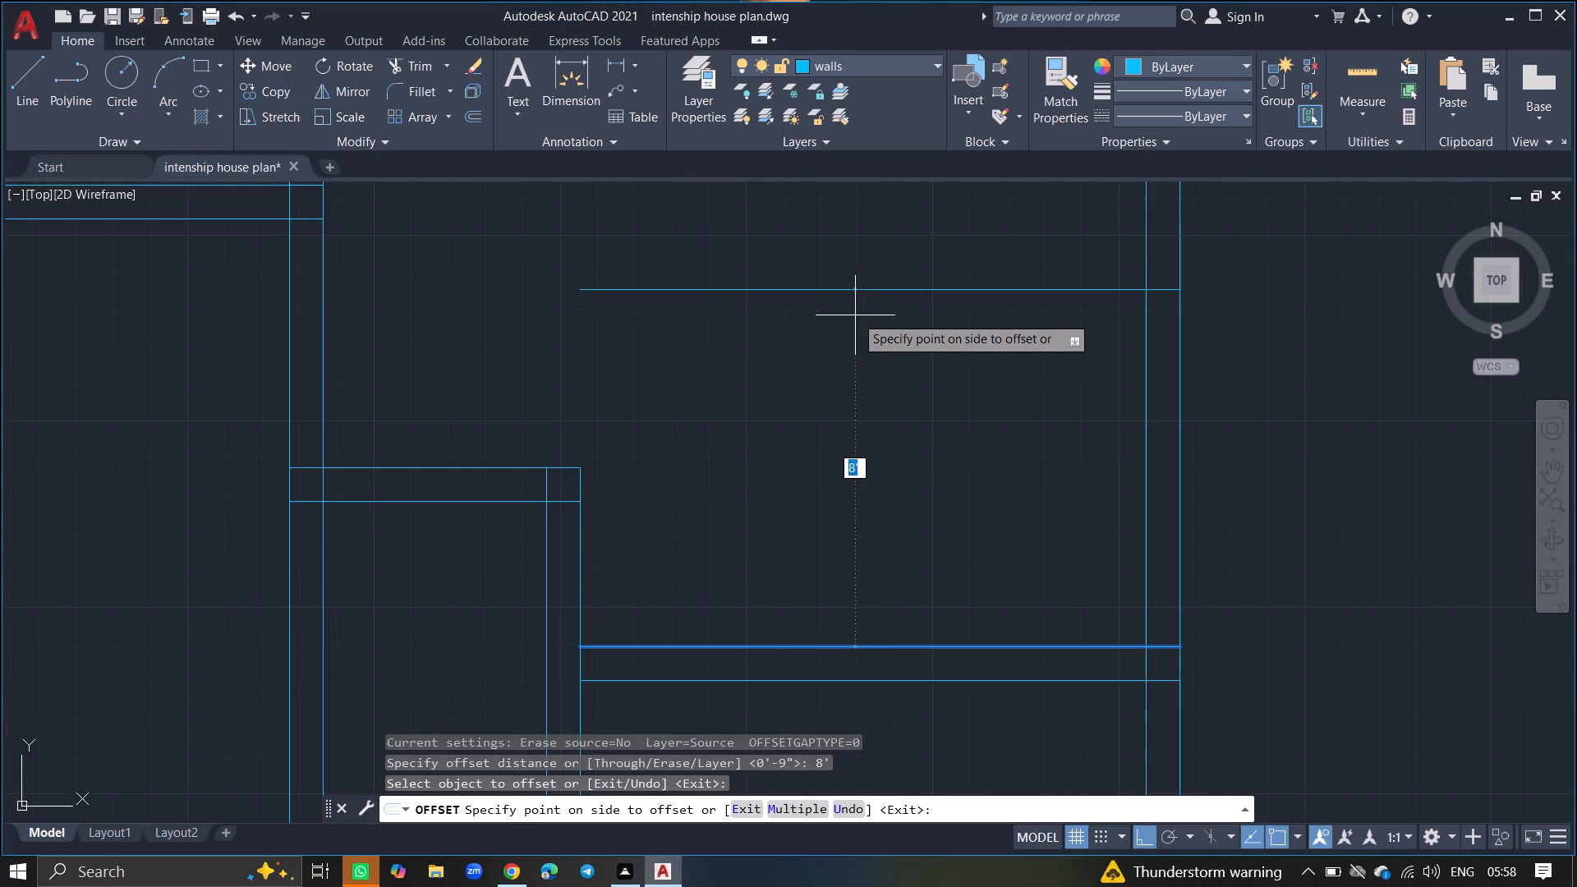
pyautogui.click(855, 315)
pyautogui.press('Return')
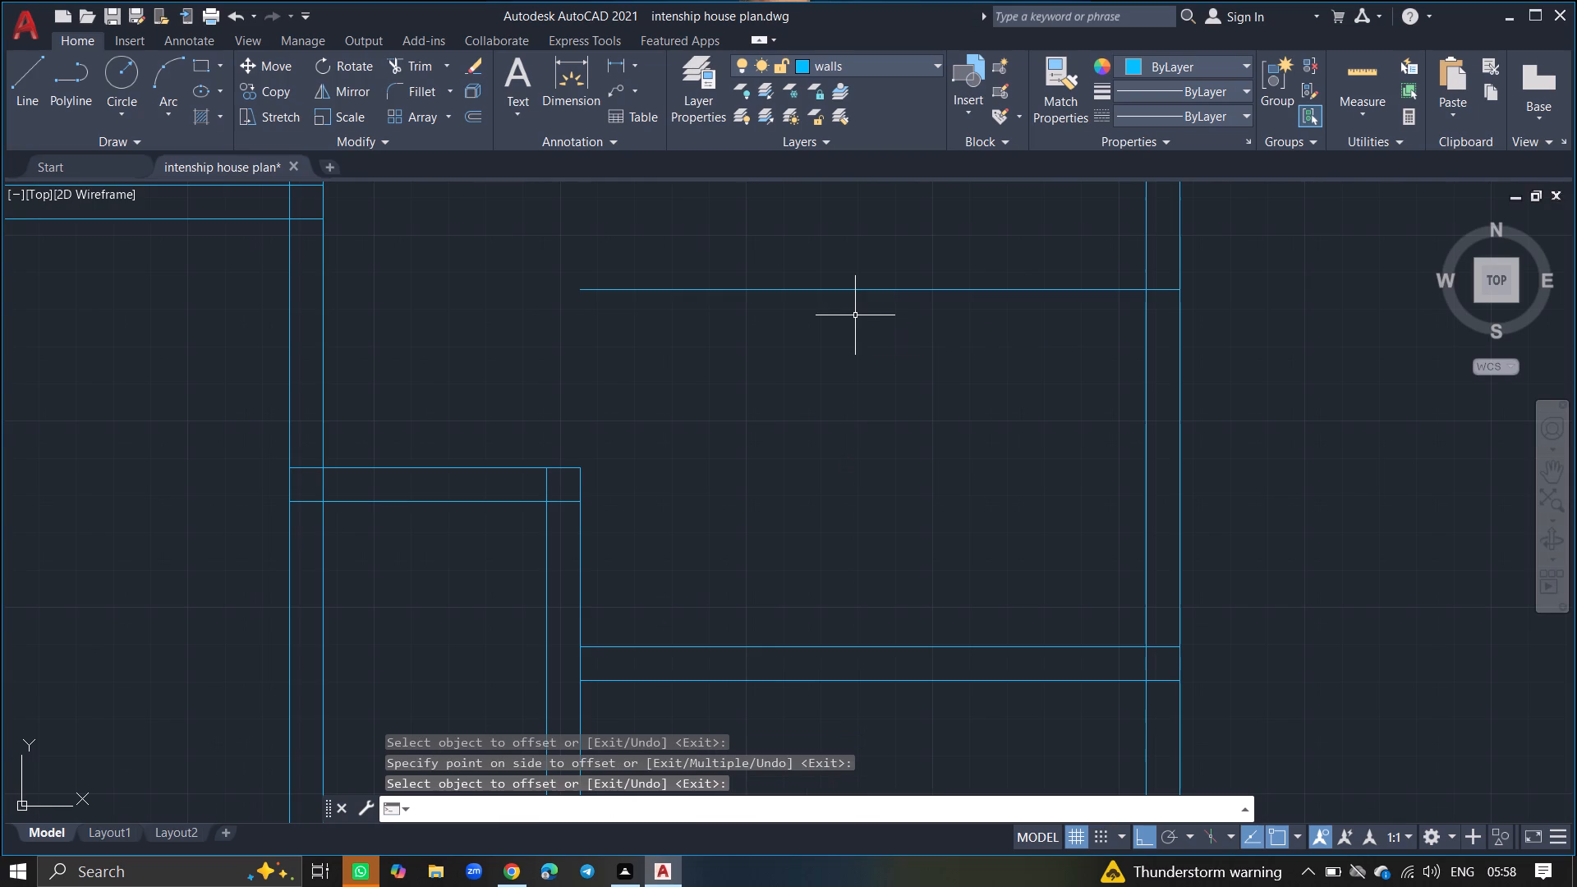
# Offset the new horizontal line 9" upward to form a wall.
pyautogui.write('off')
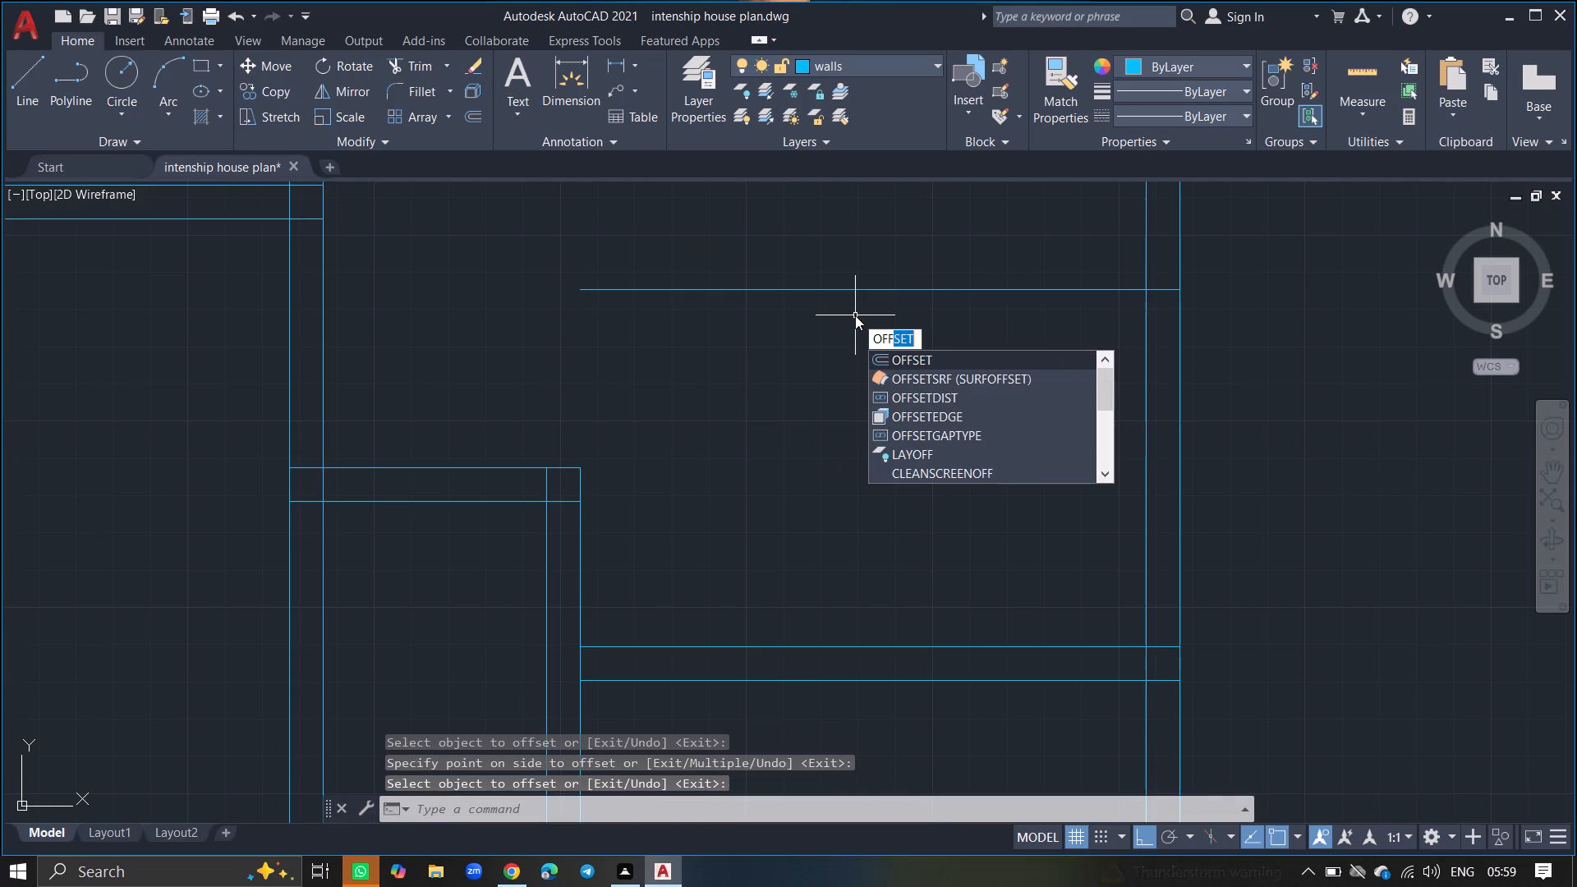
pyautogui.write('set')
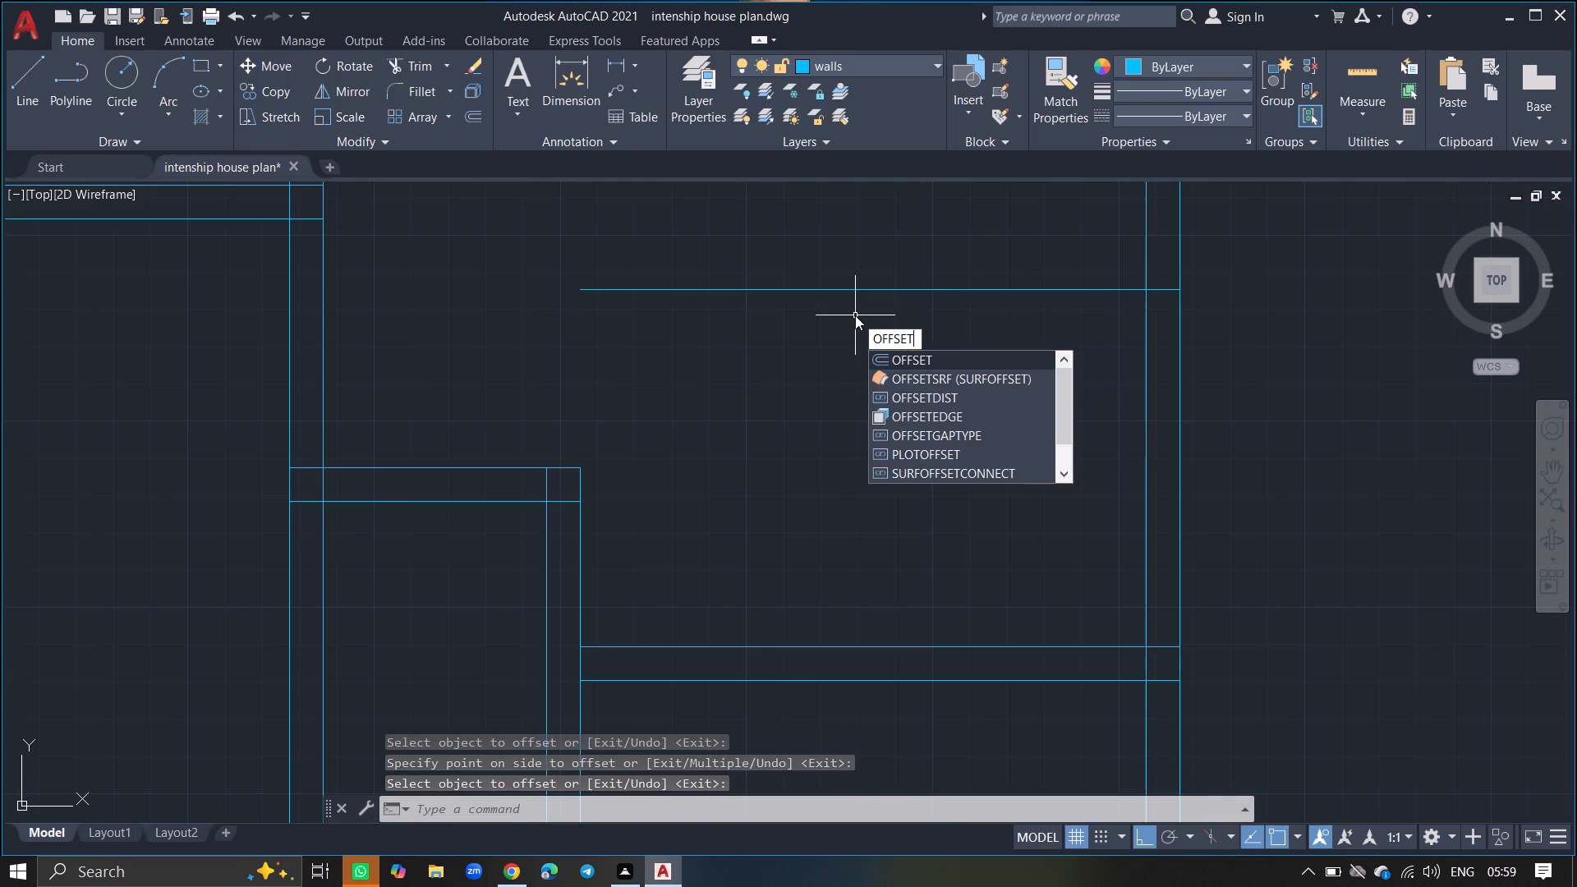
pyautogui.press('Return')
pyautogui.press('9')
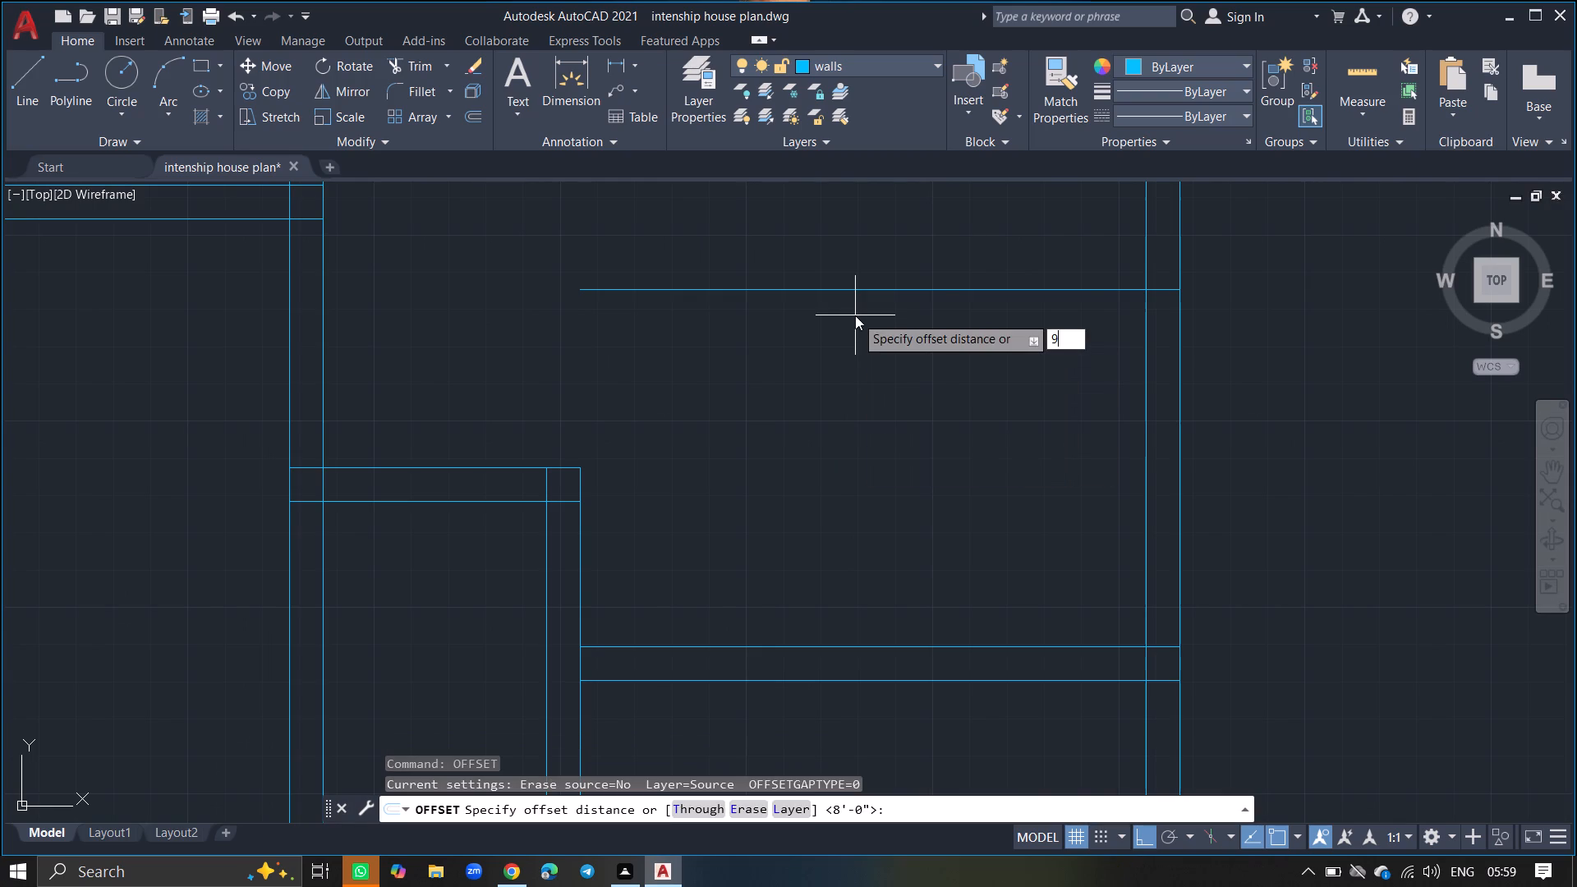
pyautogui.hotkey('shift', '"')
pyautogui.press('Return')
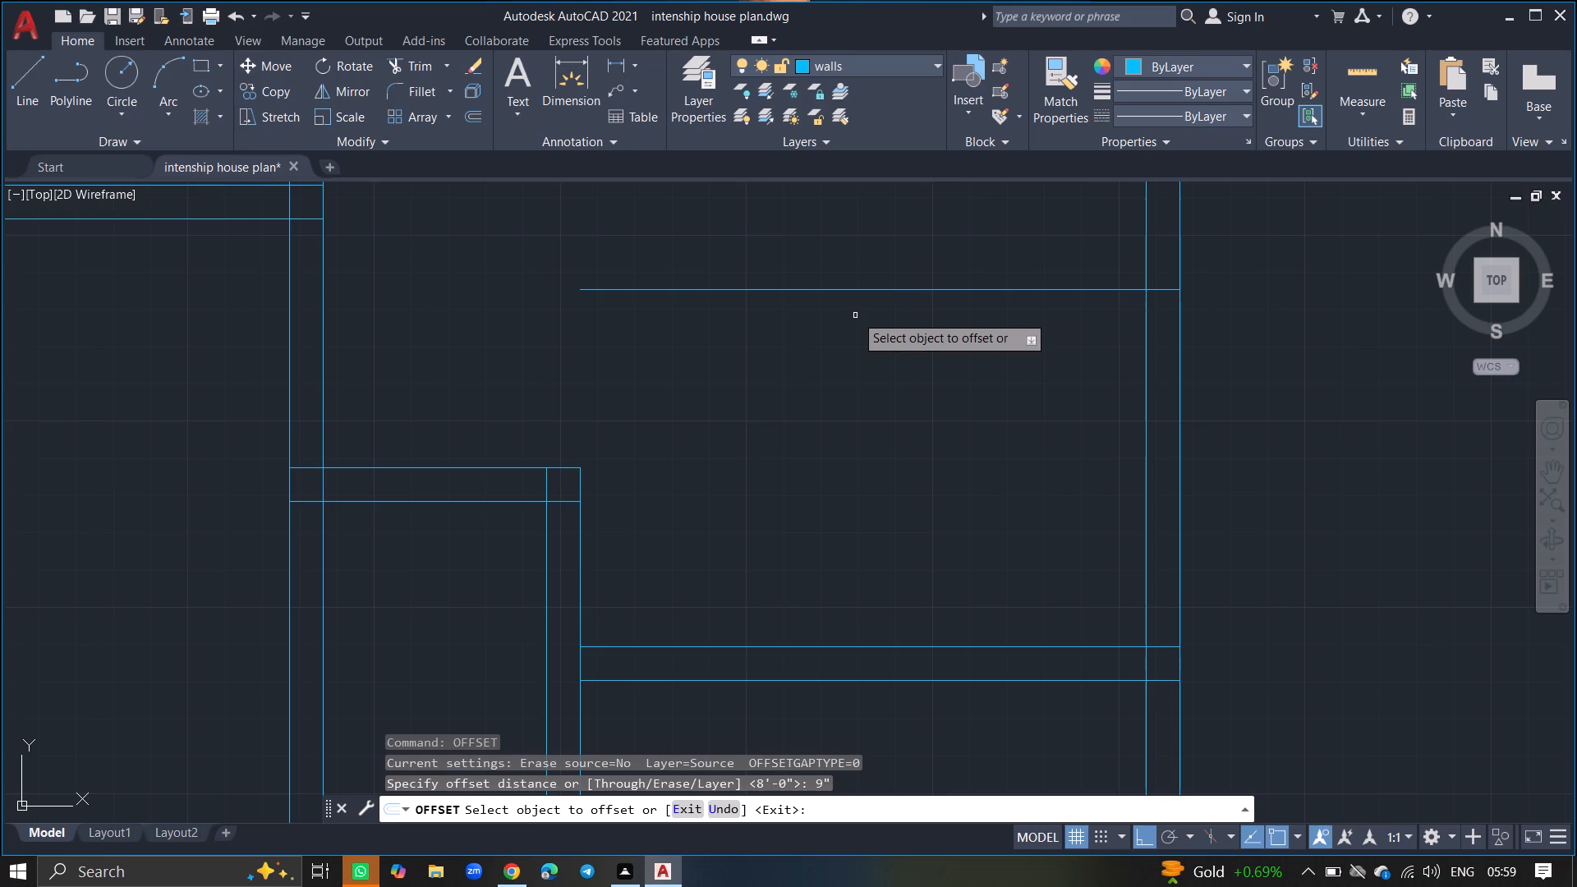
pyautogui.moveTo(855, 289); pyautogui.dragTo(848, 244)
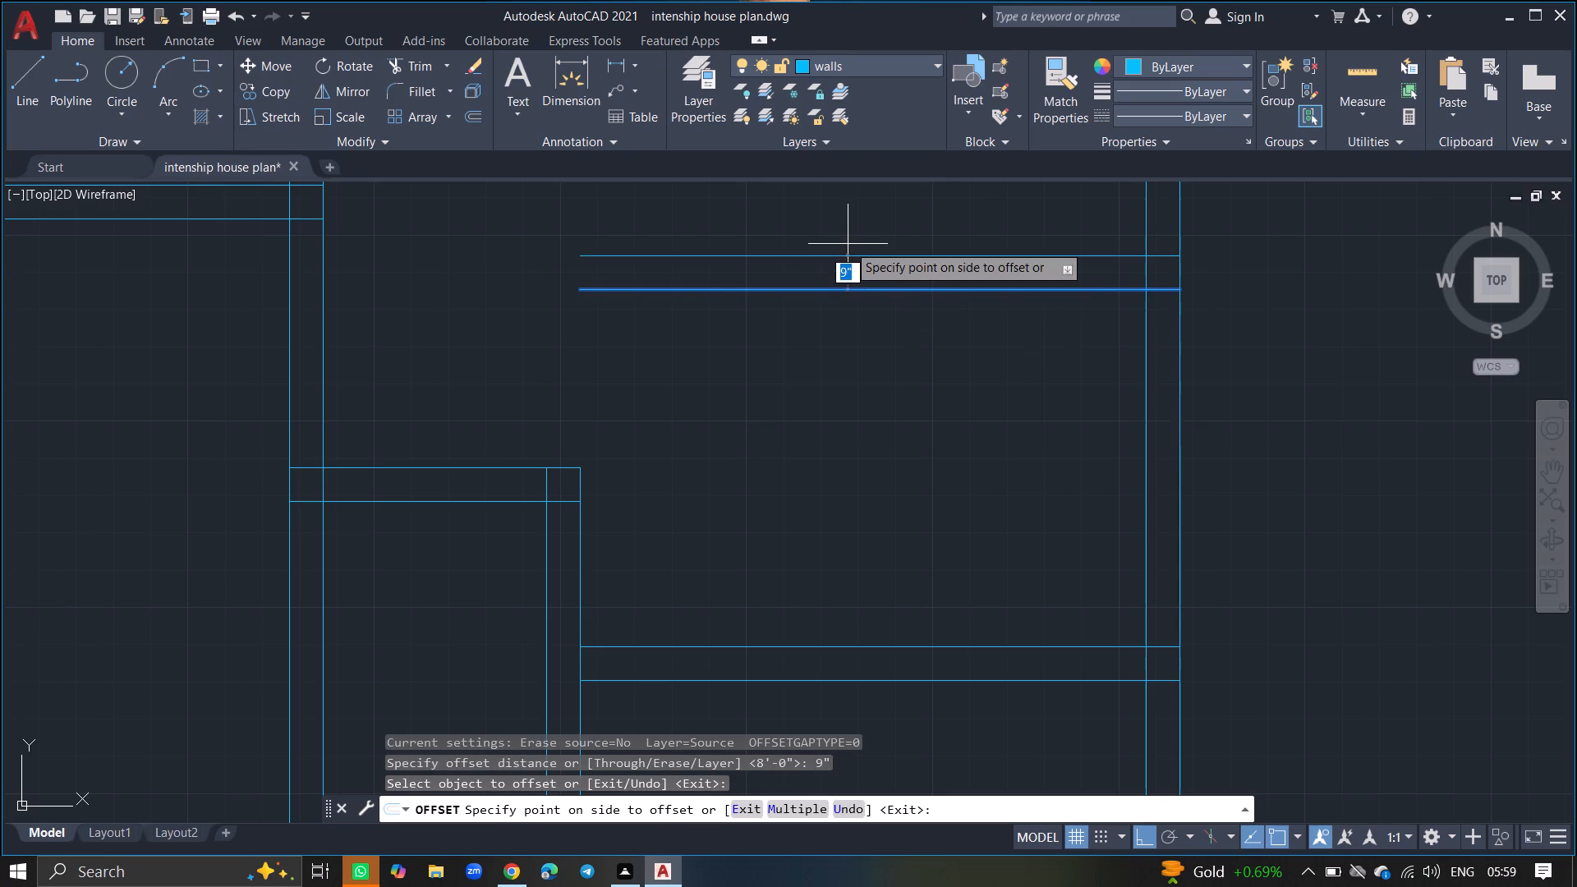
pyautogui.click(848, 244)
pyautogui.press('Return')
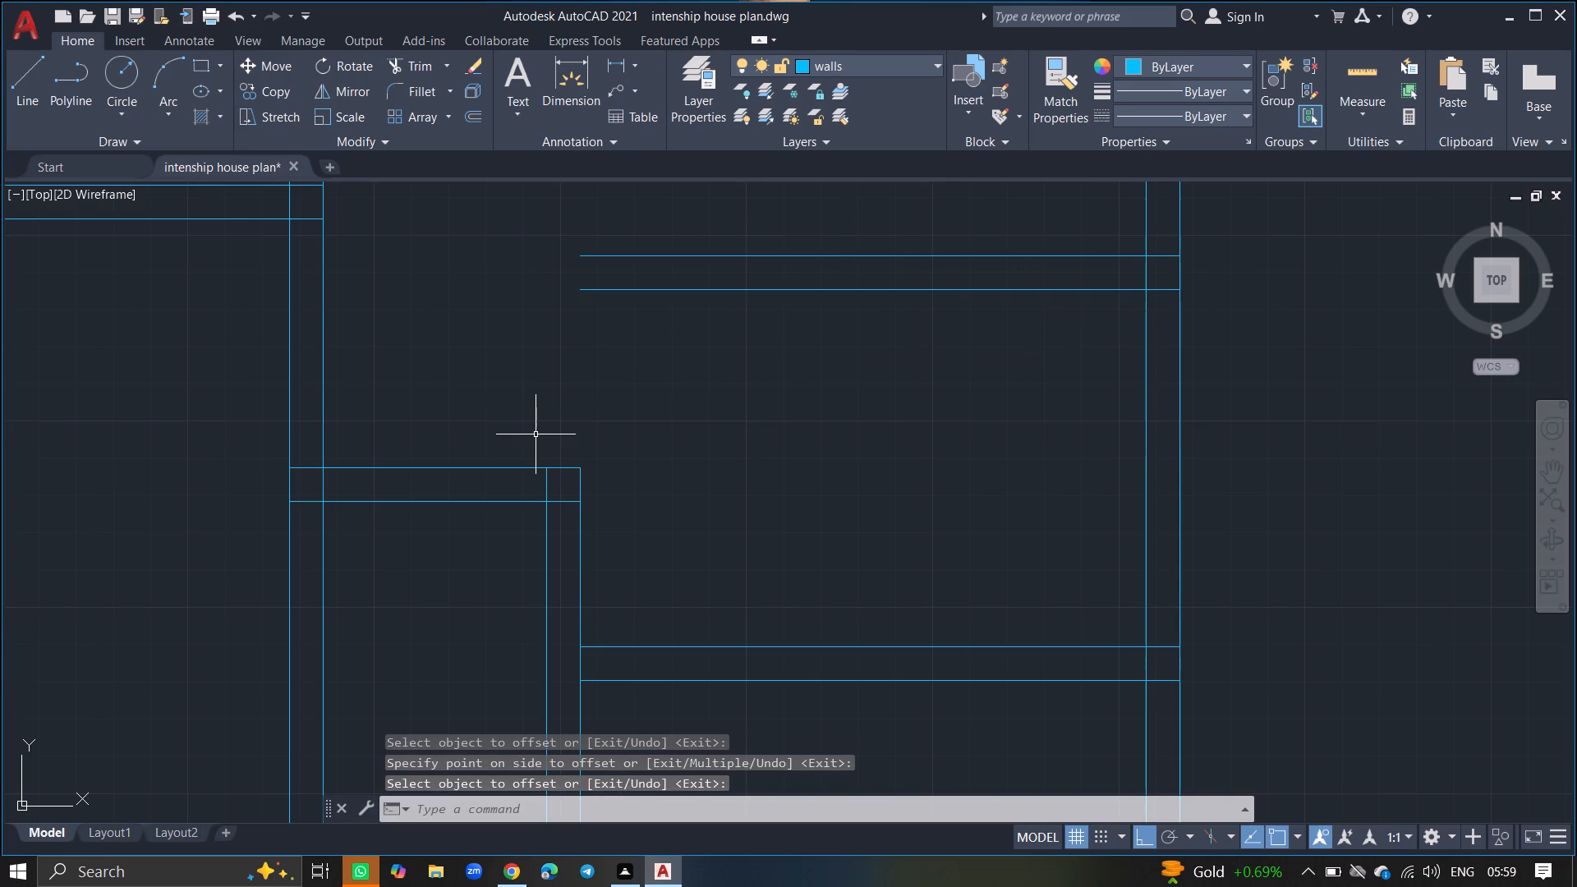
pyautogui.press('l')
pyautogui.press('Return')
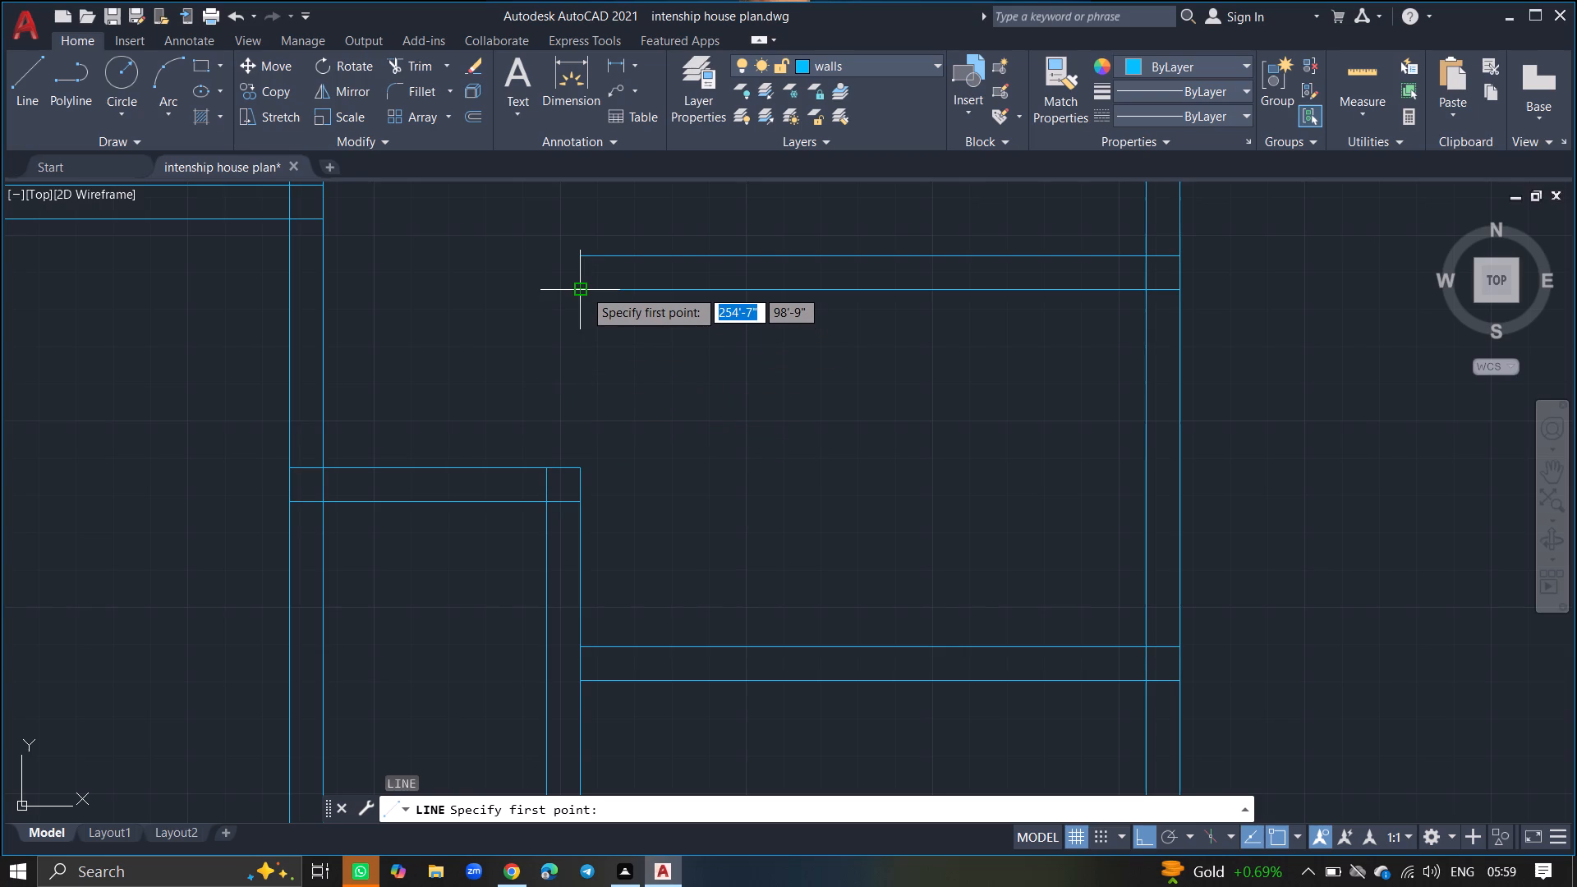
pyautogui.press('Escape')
# Extend both lines of the new horizontal wall left to the long vertical wall's right line.
pyautogui.write('ex')
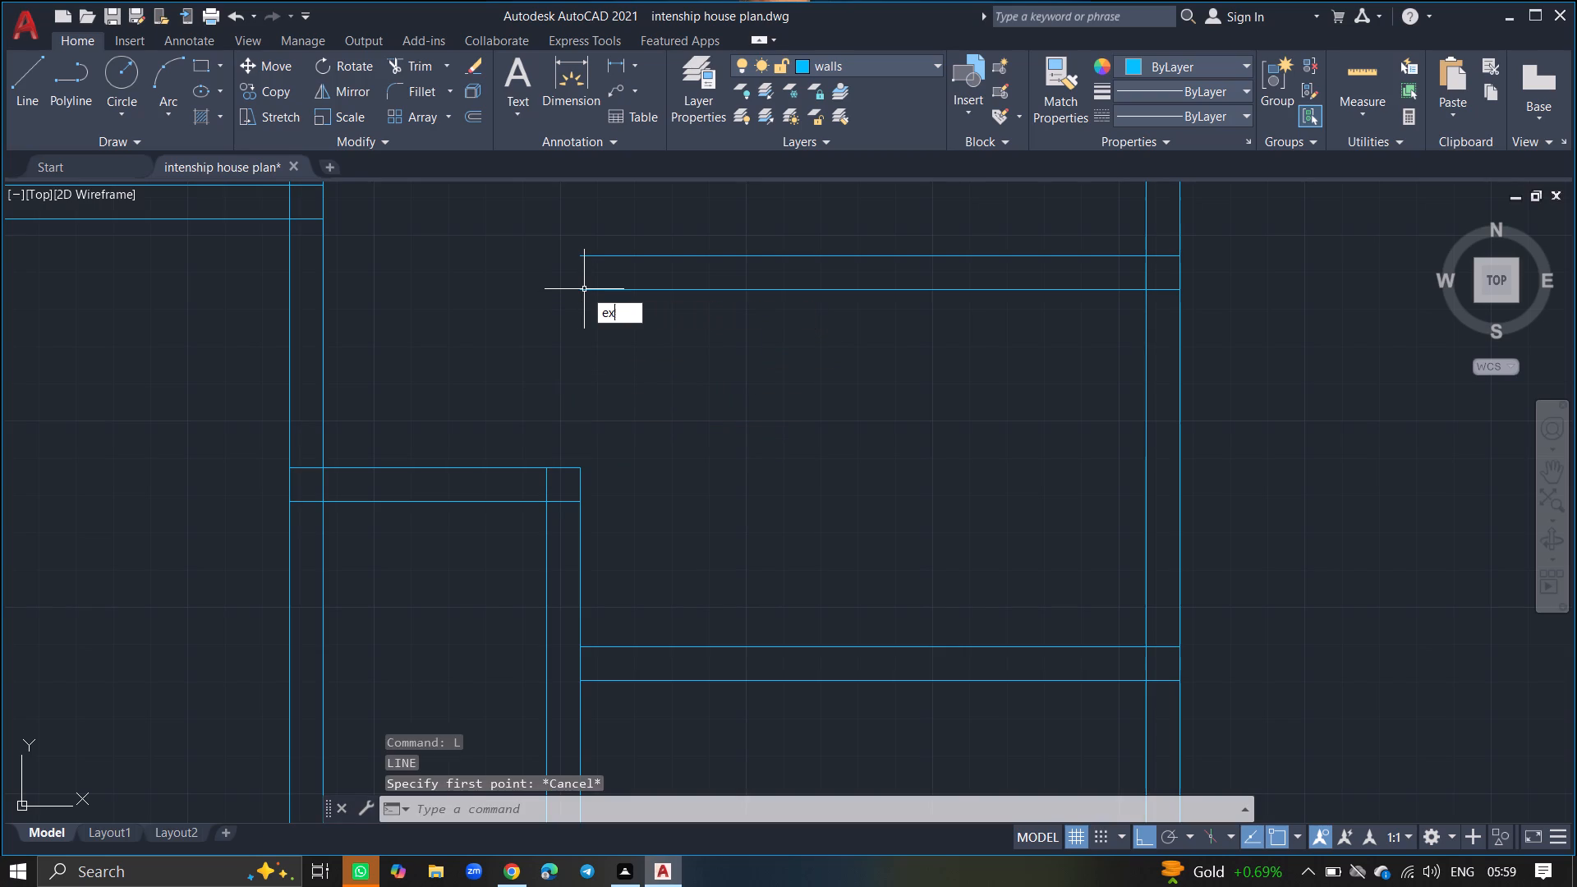
pyautogui.write('tend')
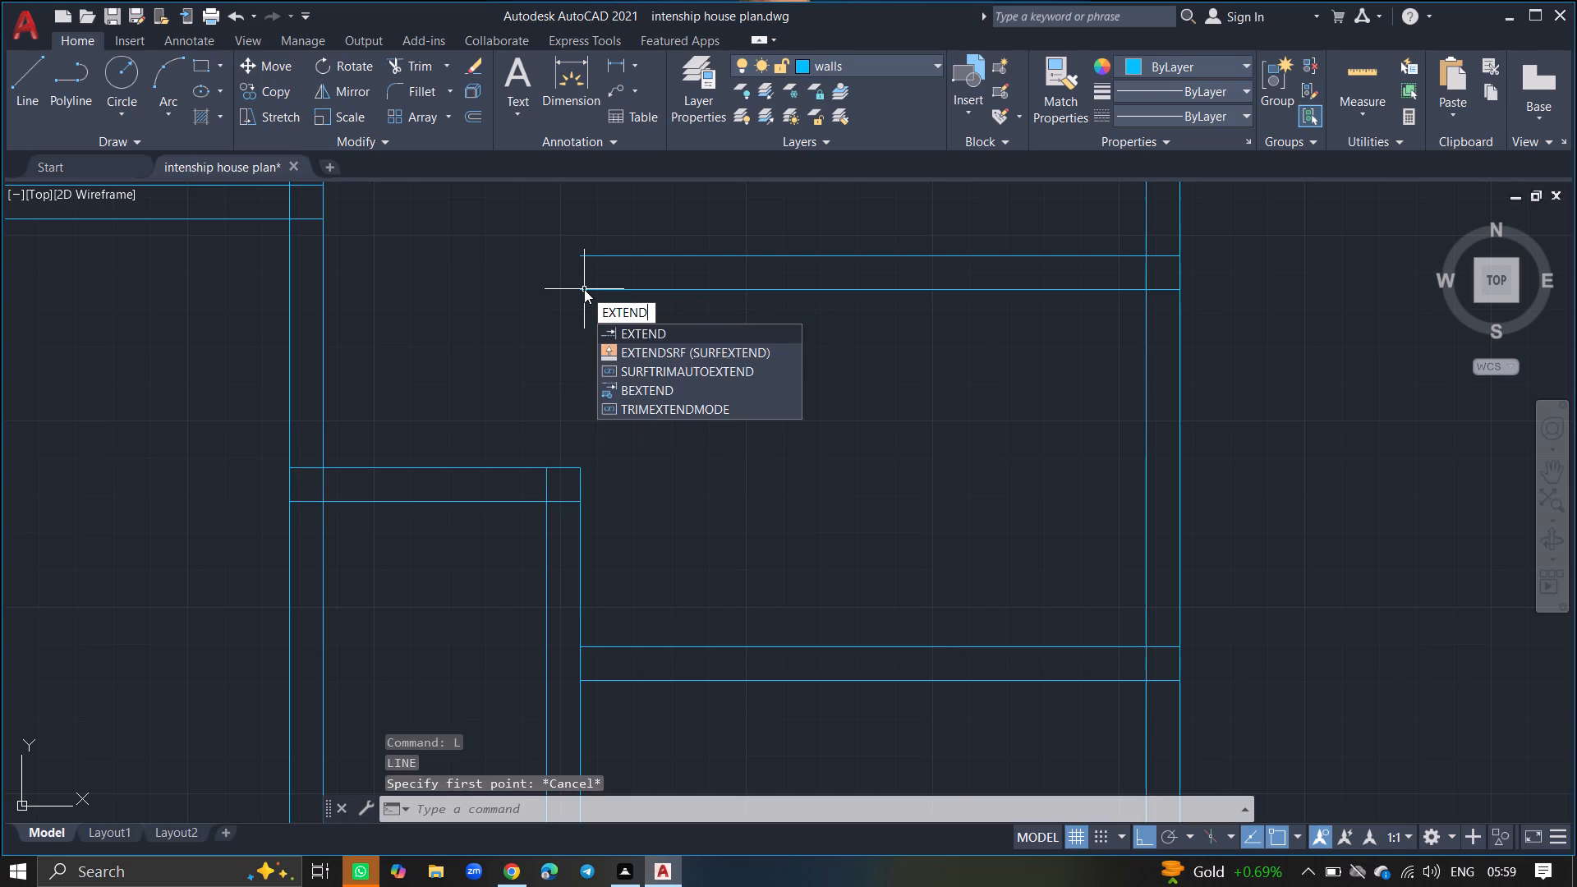
pyautogui.press('Return')
pyautogui.click(584, 289)
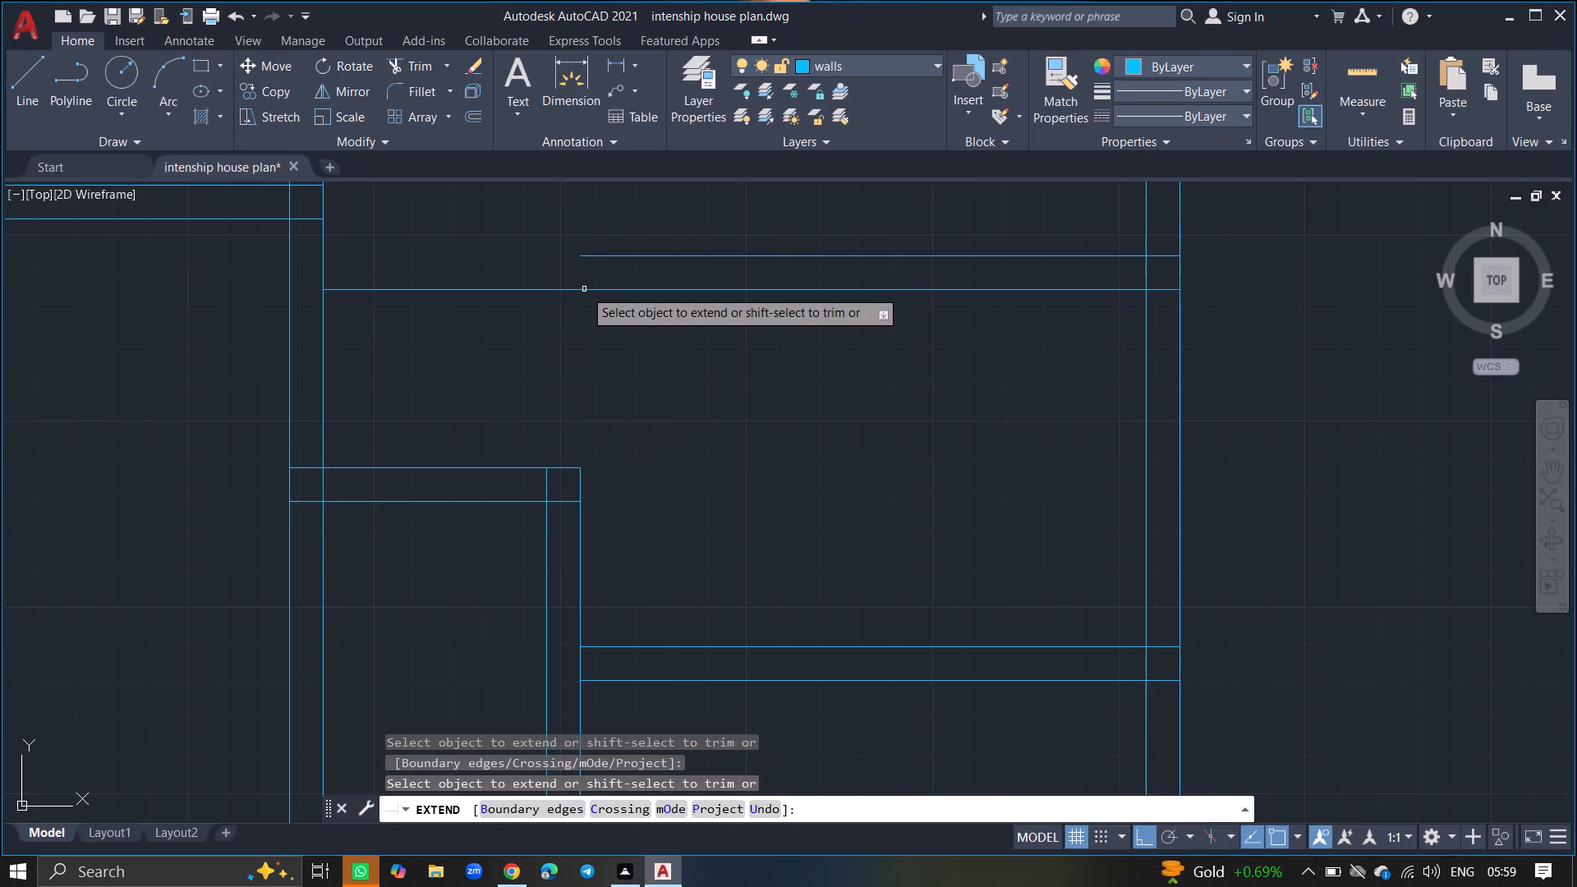
pyautogui.click(589, 256)
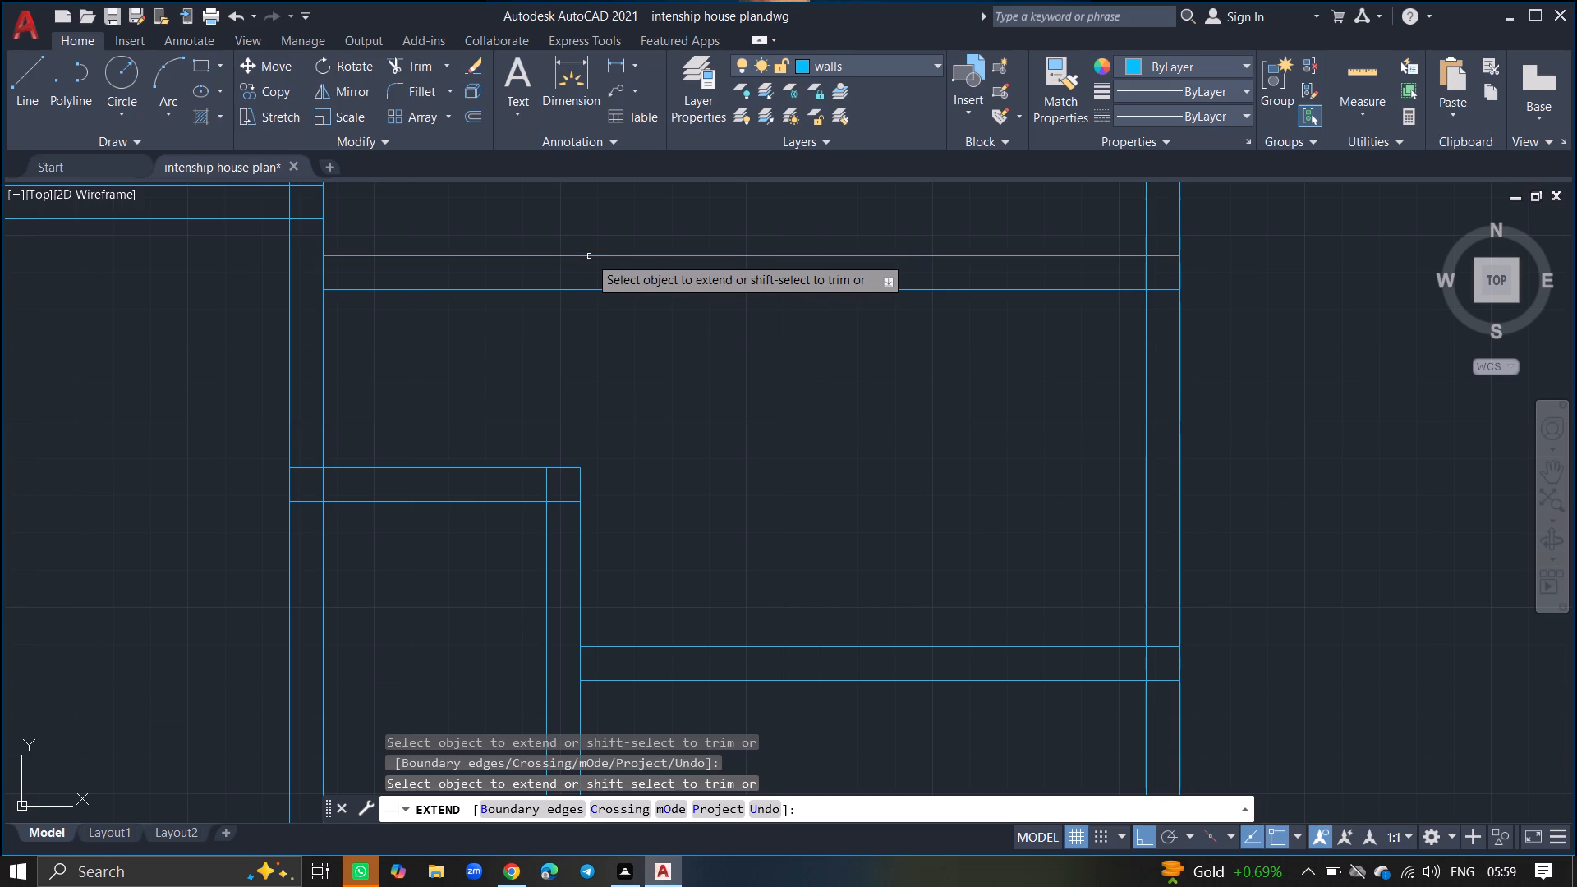
# Extend both lines of the small lower room's right wall up to the upper line of the new horizontal wall.
pyautogui.click(581, 517)
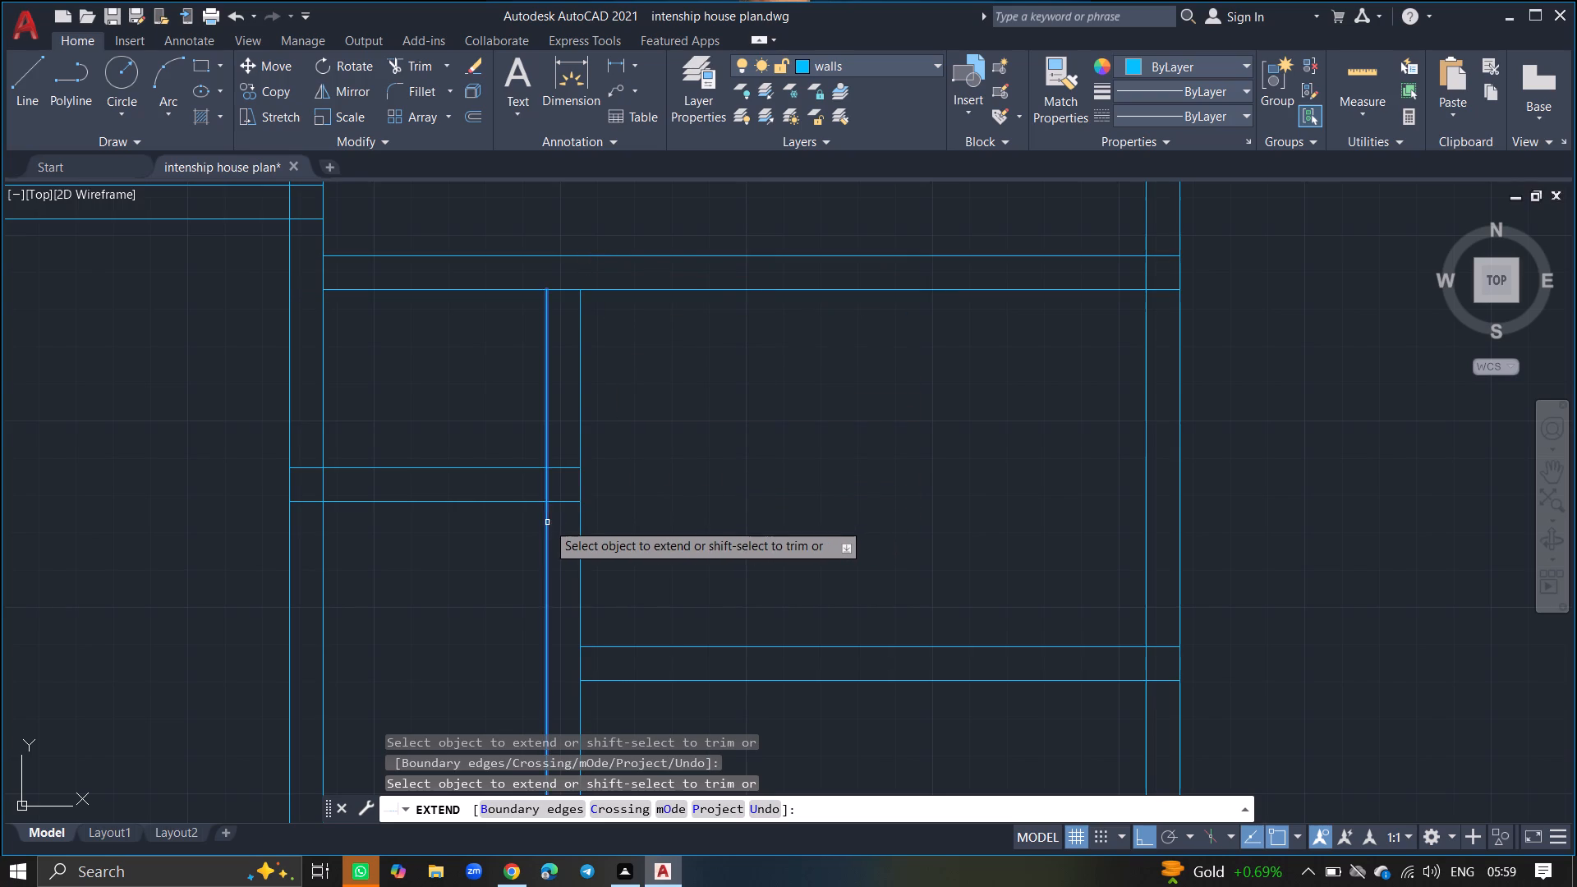
pyautogui.click(542, 522)
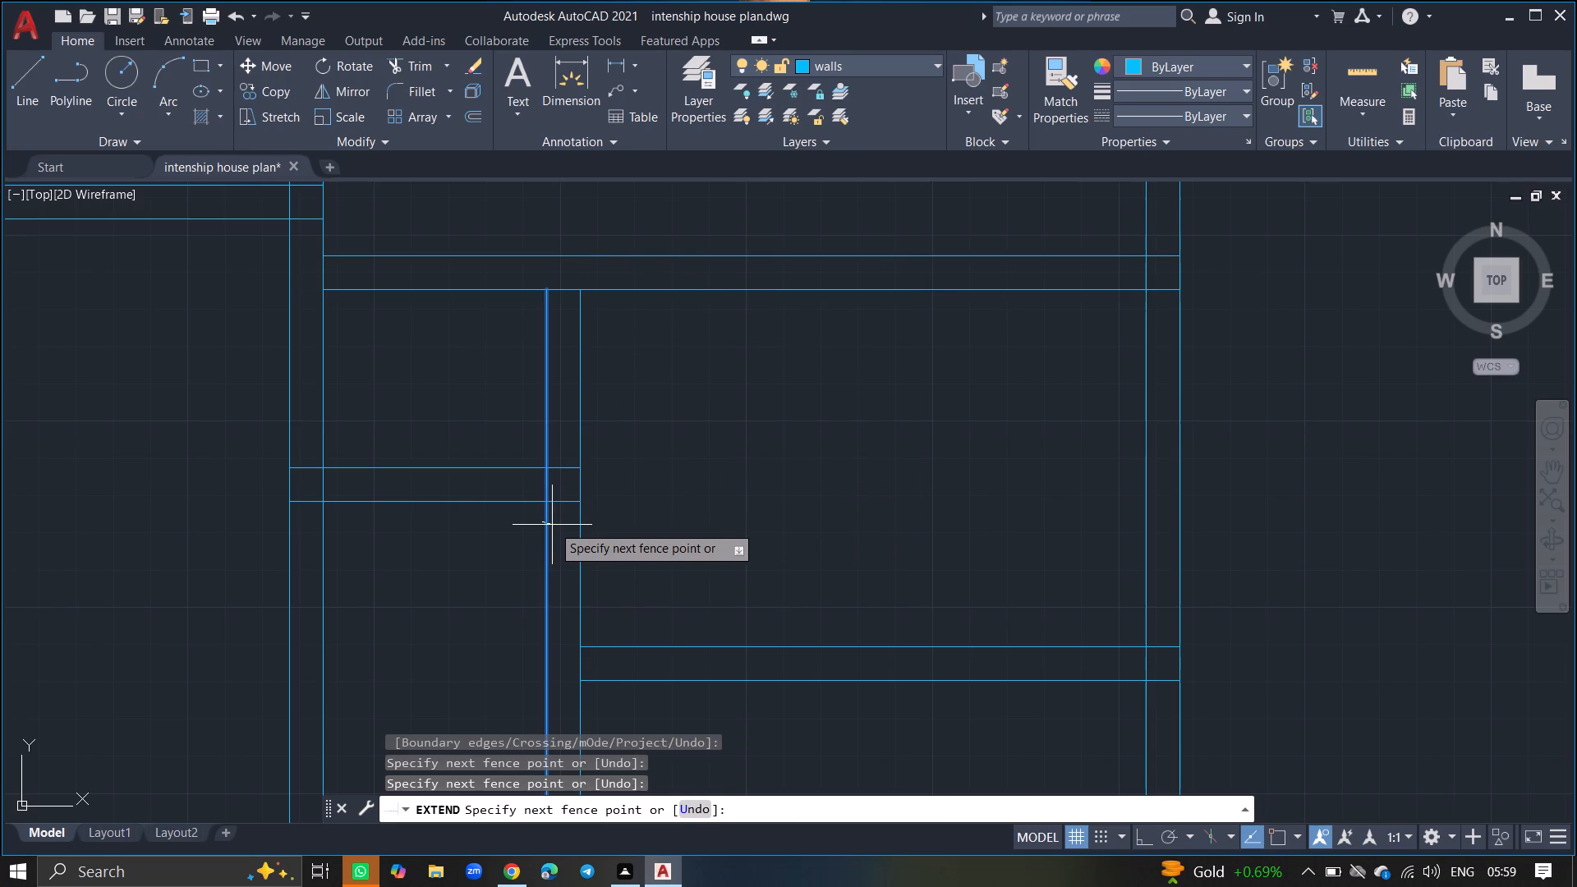
pyautogui.click(552, 525)
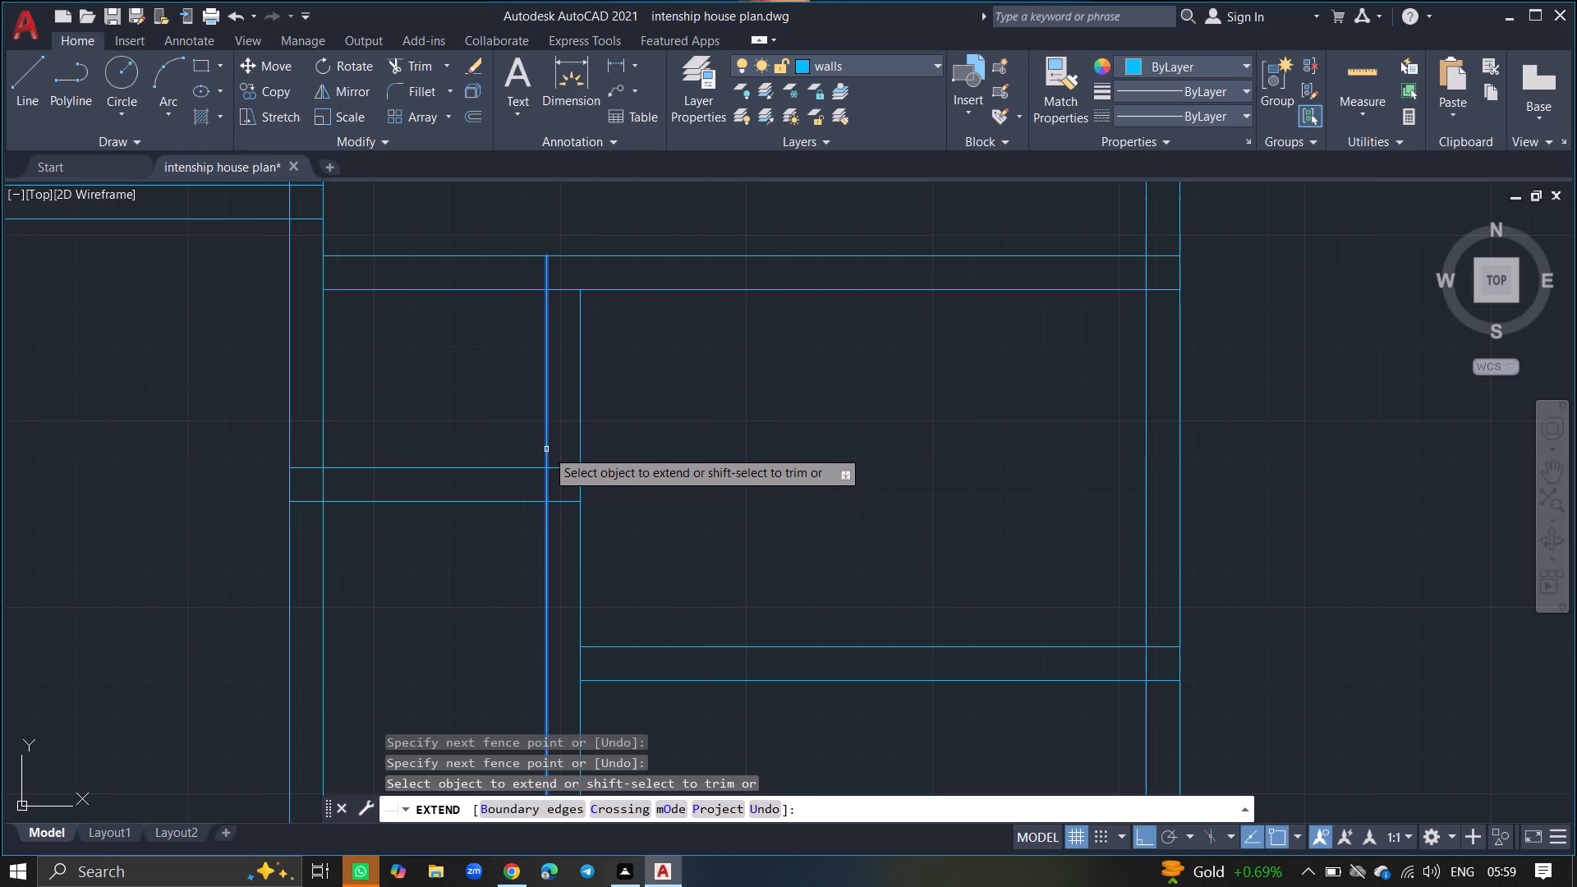
pyautogui.click(546, 449)
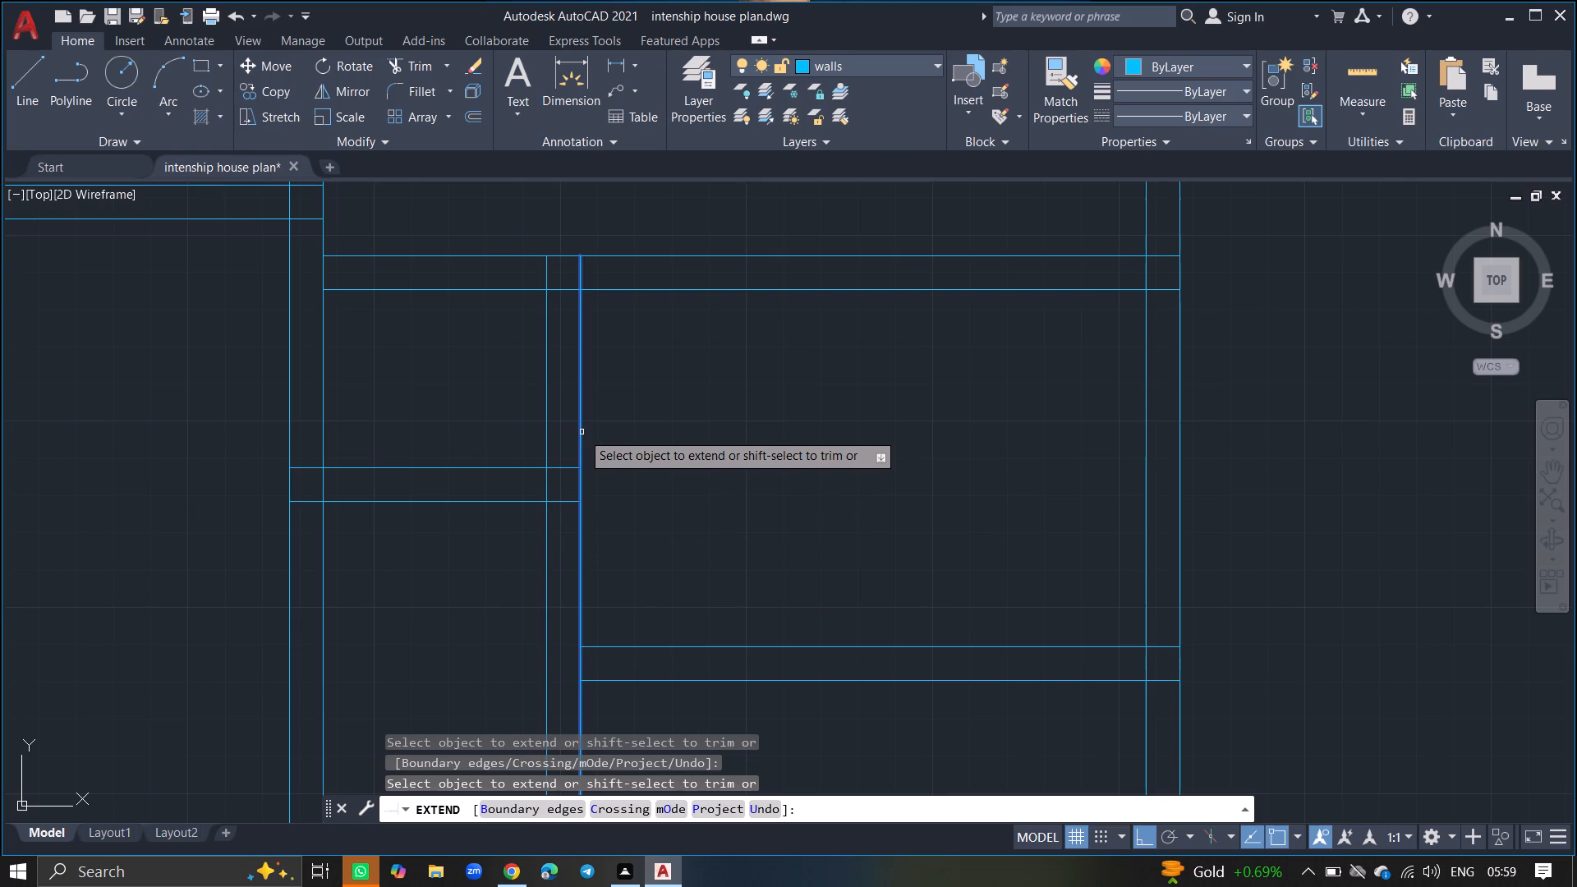
pyautogui.click(582, 432)
pyautogui.press('Return')
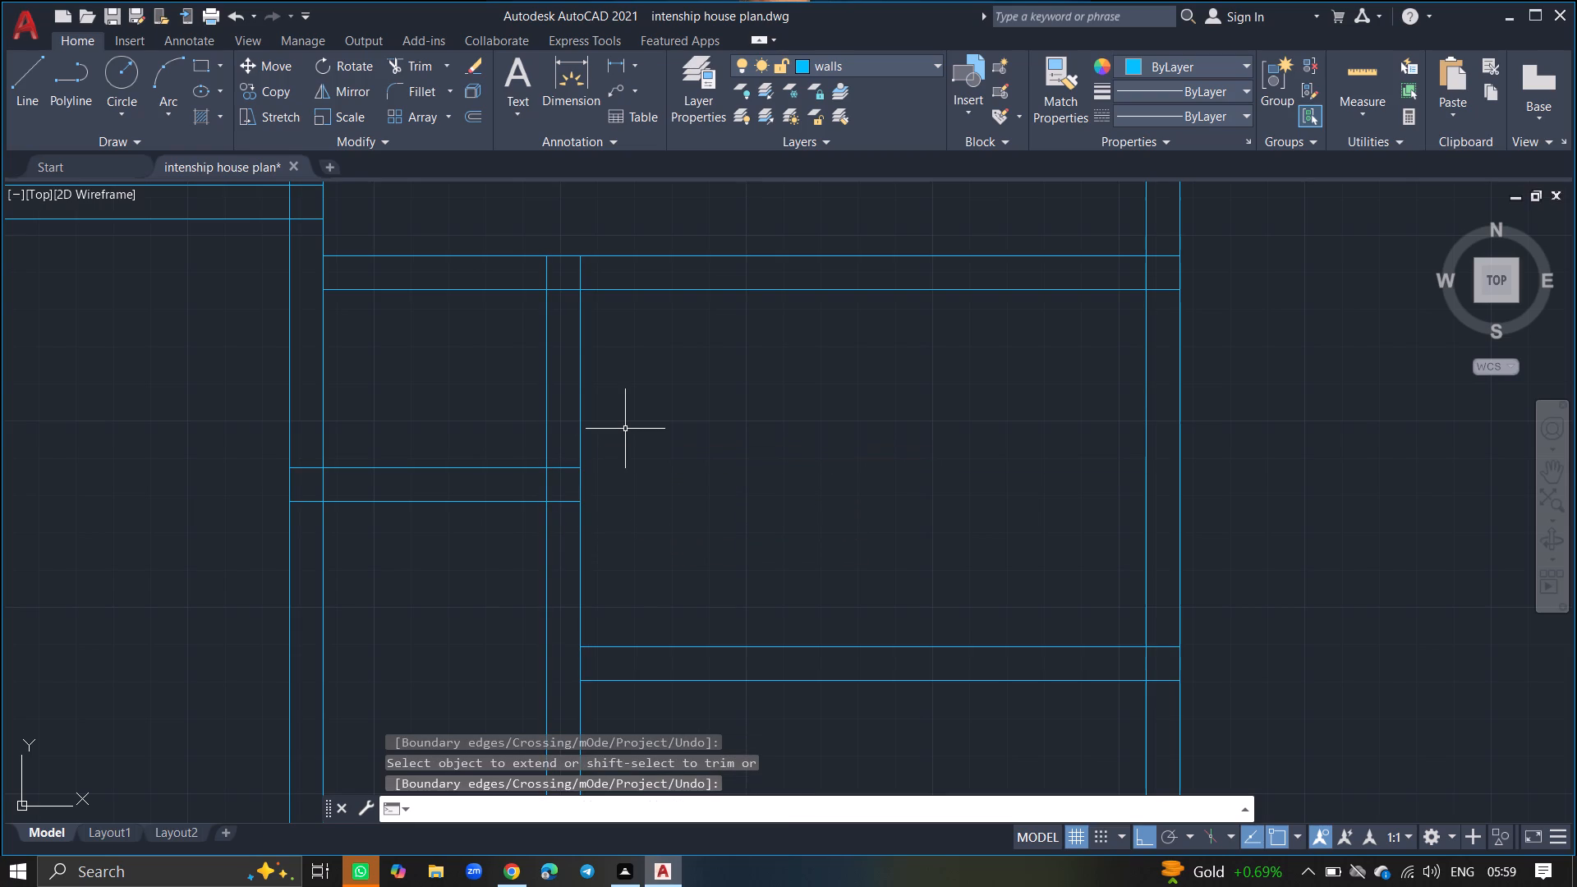
# Trim the extended vertical lines between the two horizontal walls, and both lines of the new horizontal wall left of them.
pyautogui.write('tr')
pyautogui.press('i')
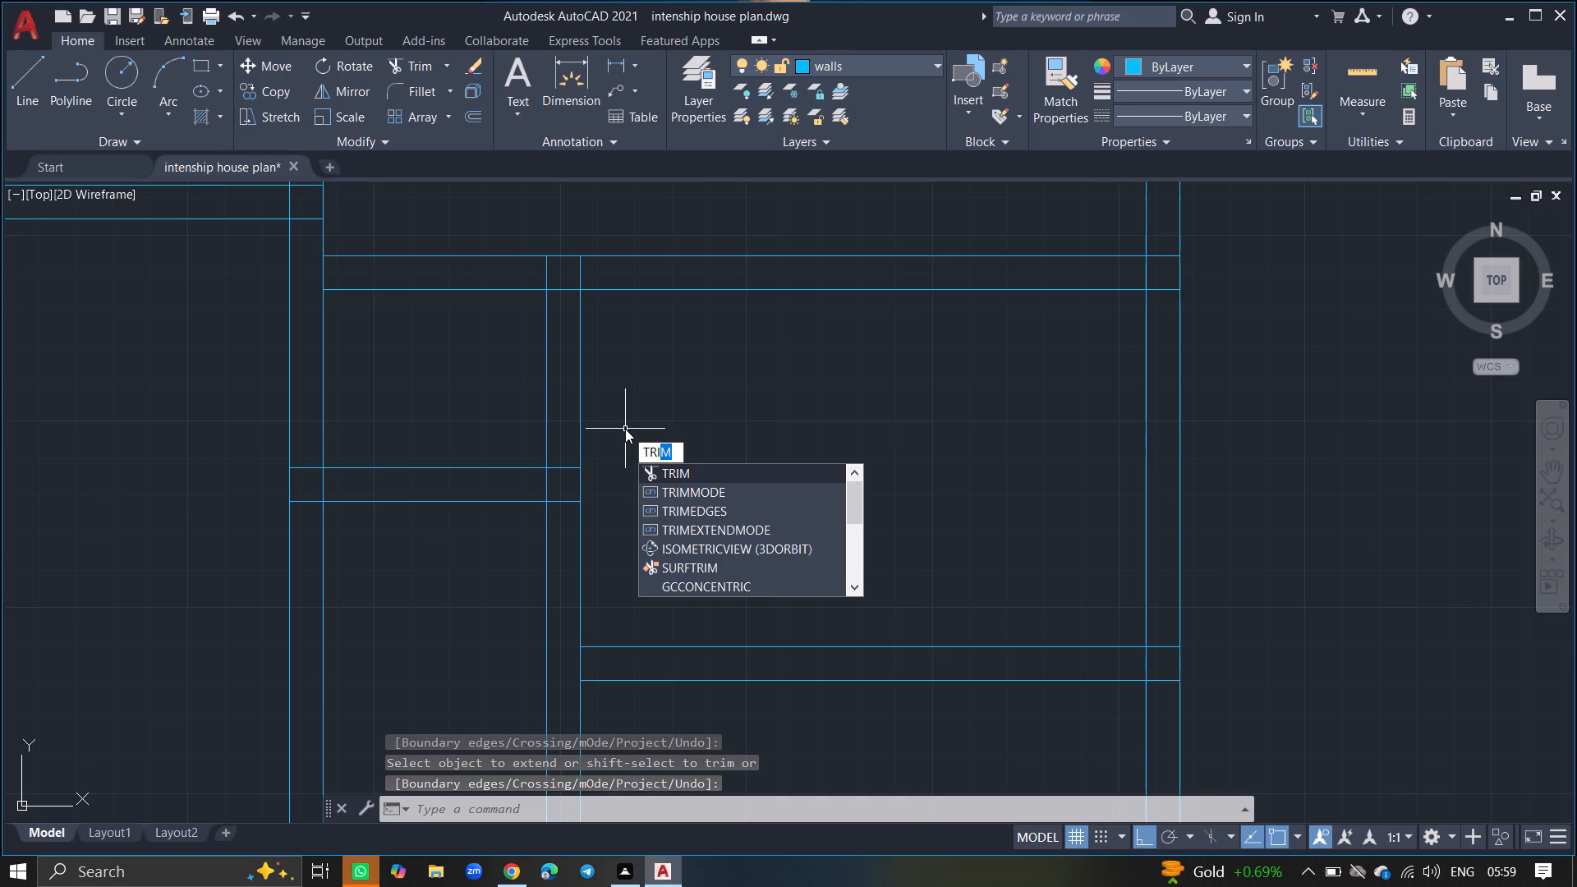
pyautogui.press('Return')
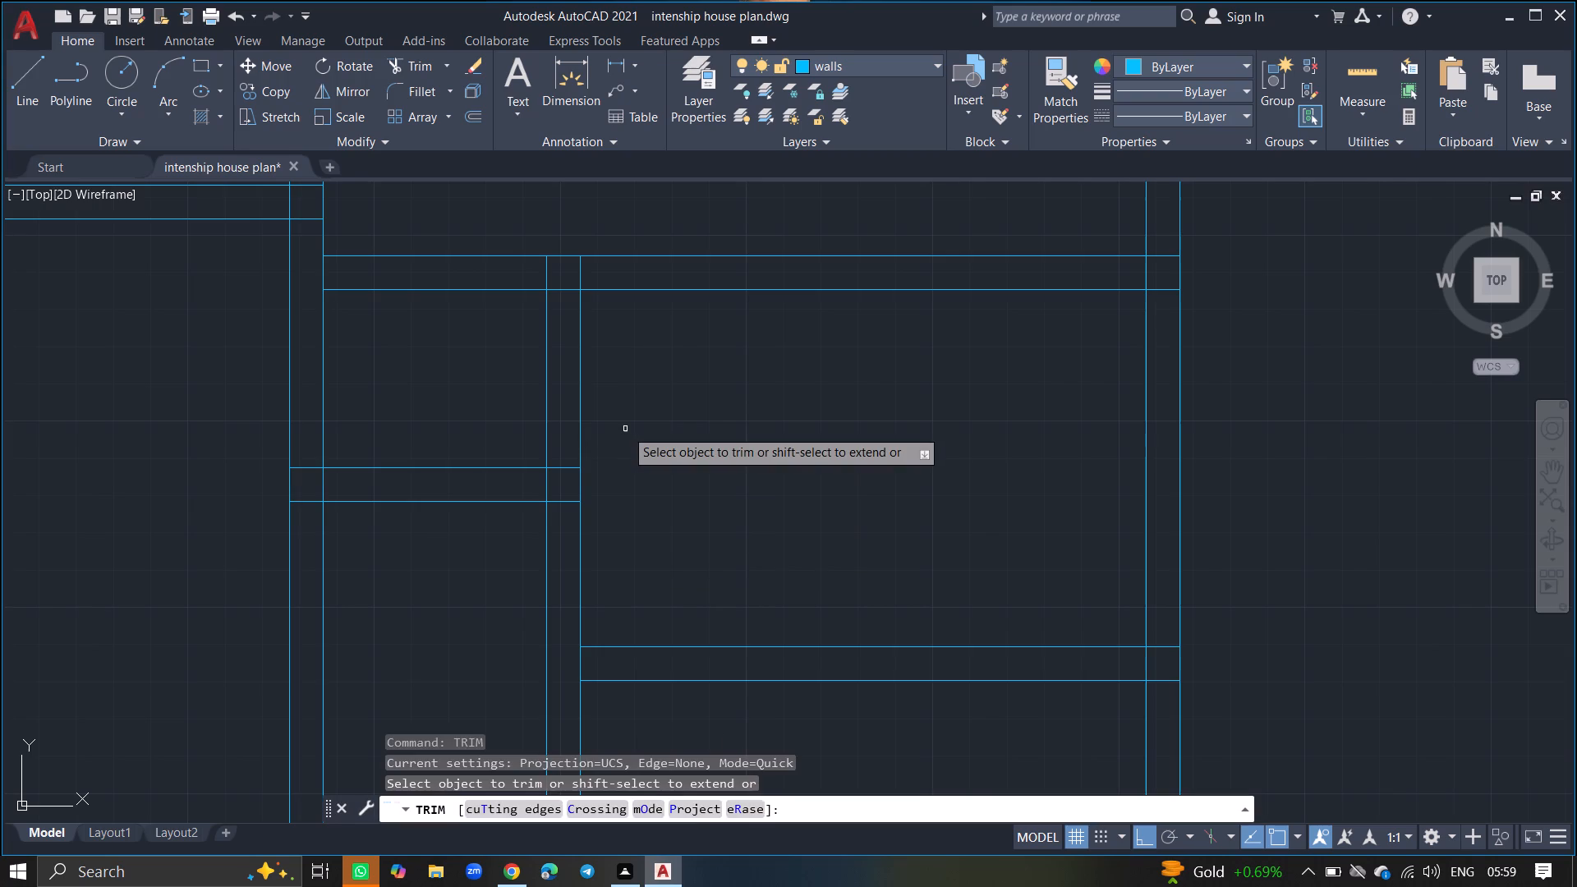
pyautogui.click(580, 413)
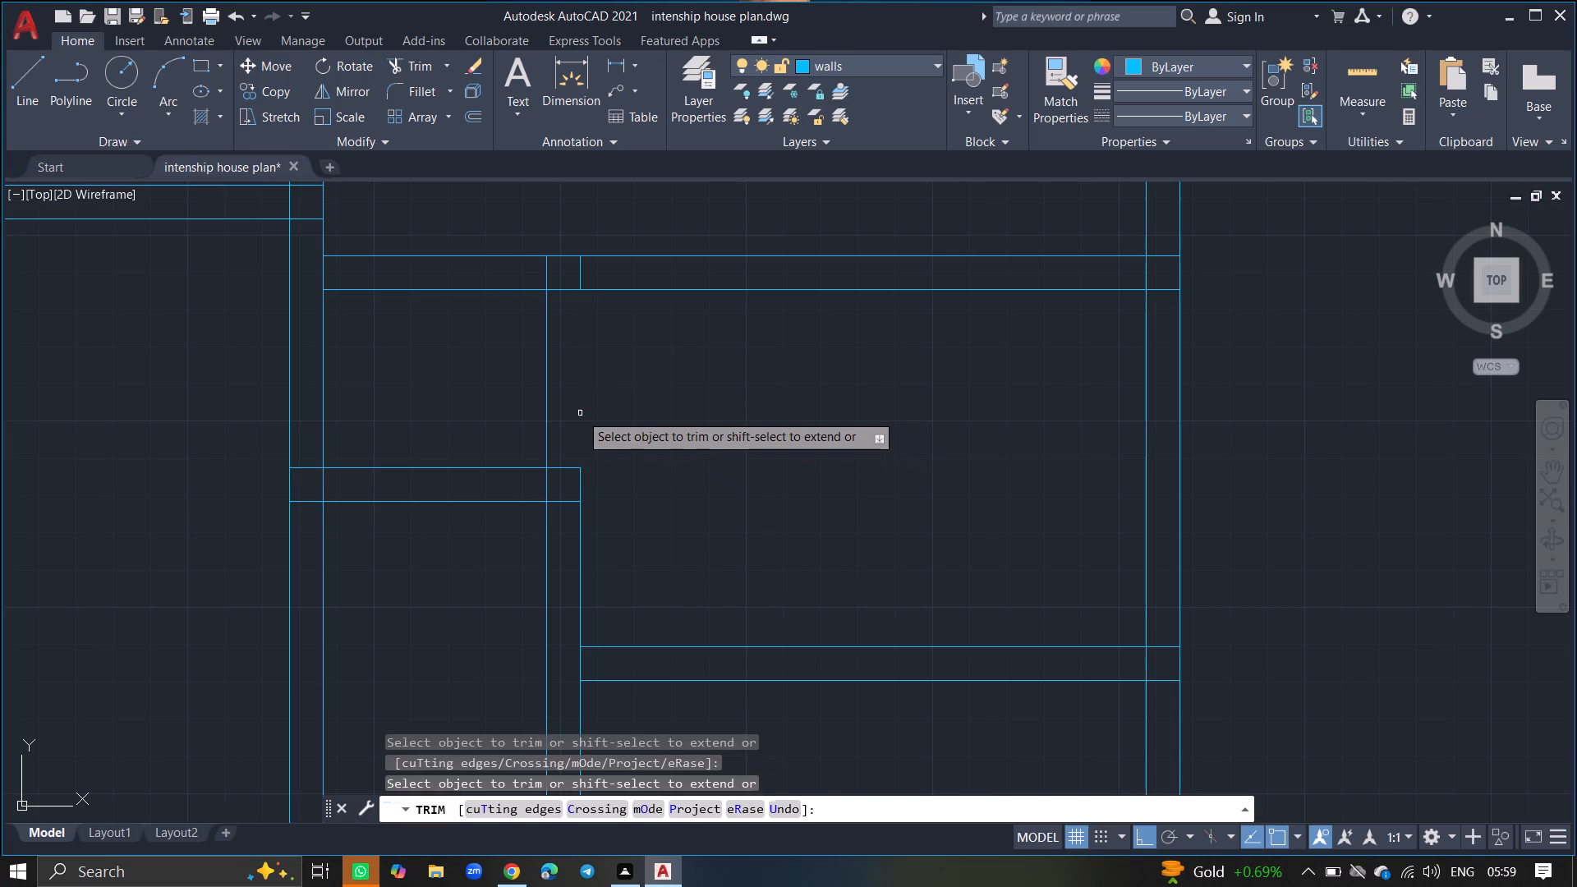
pyautogui.click(548, 402)
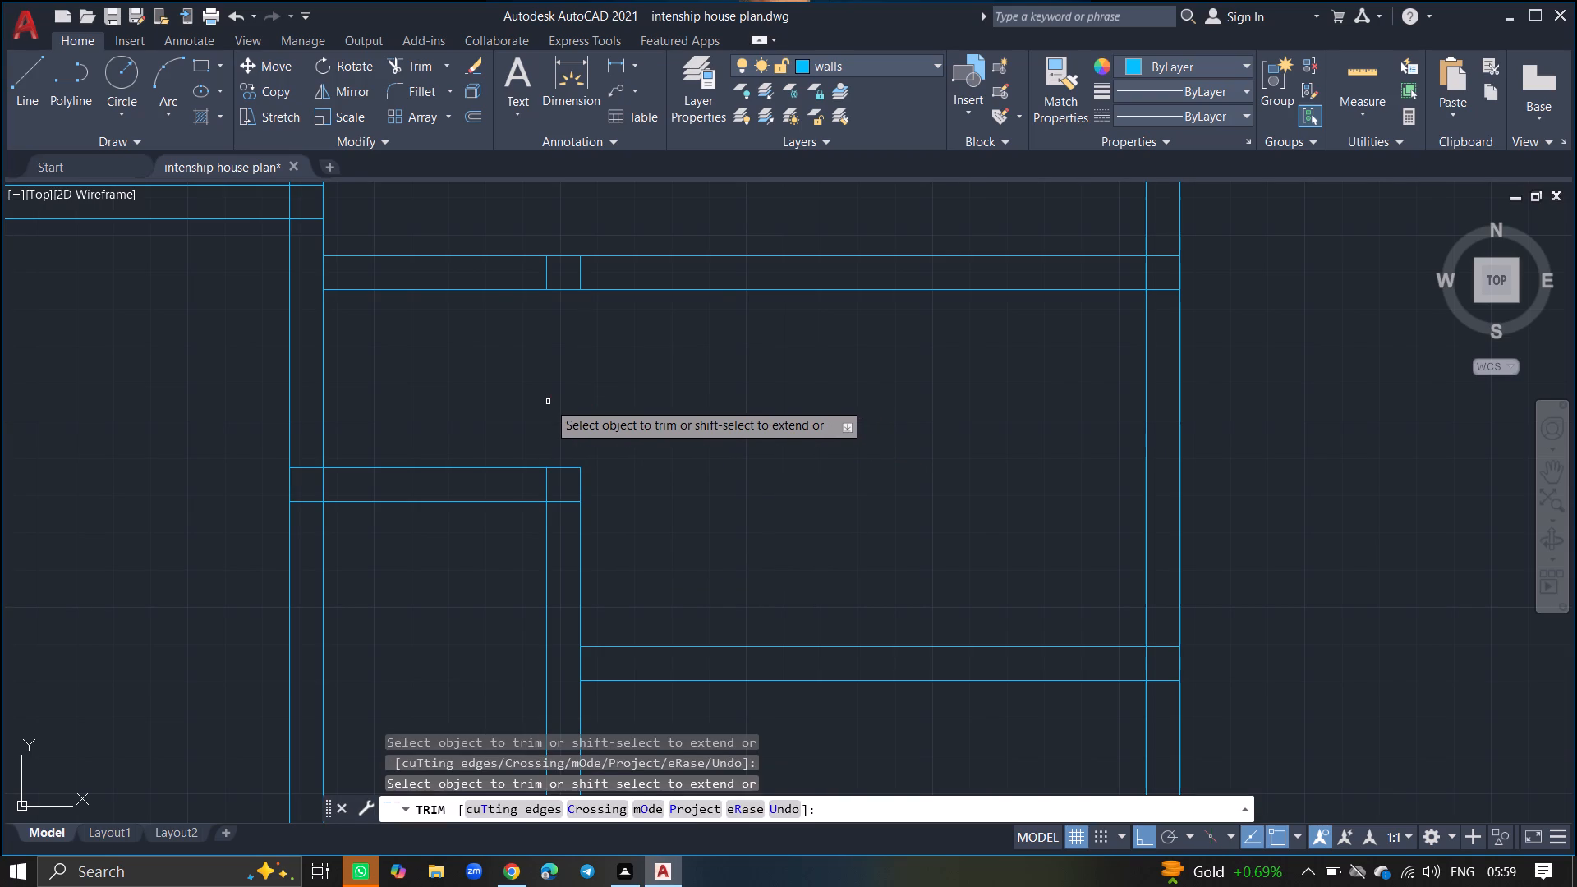
pyautogui.click(505, 289)
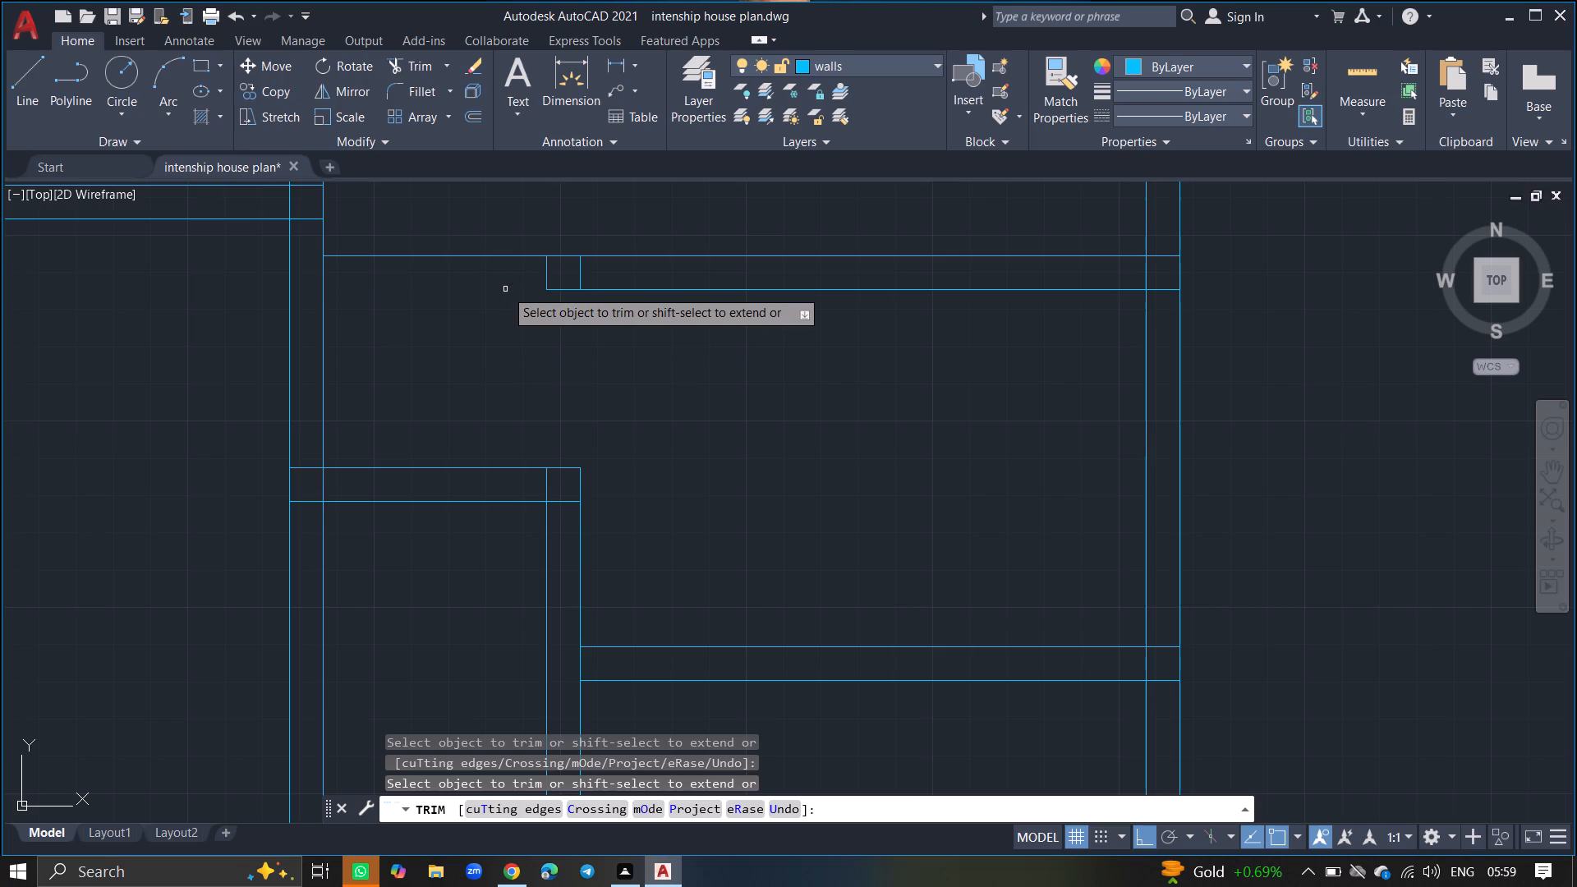
pyautogui.click(500, 256)
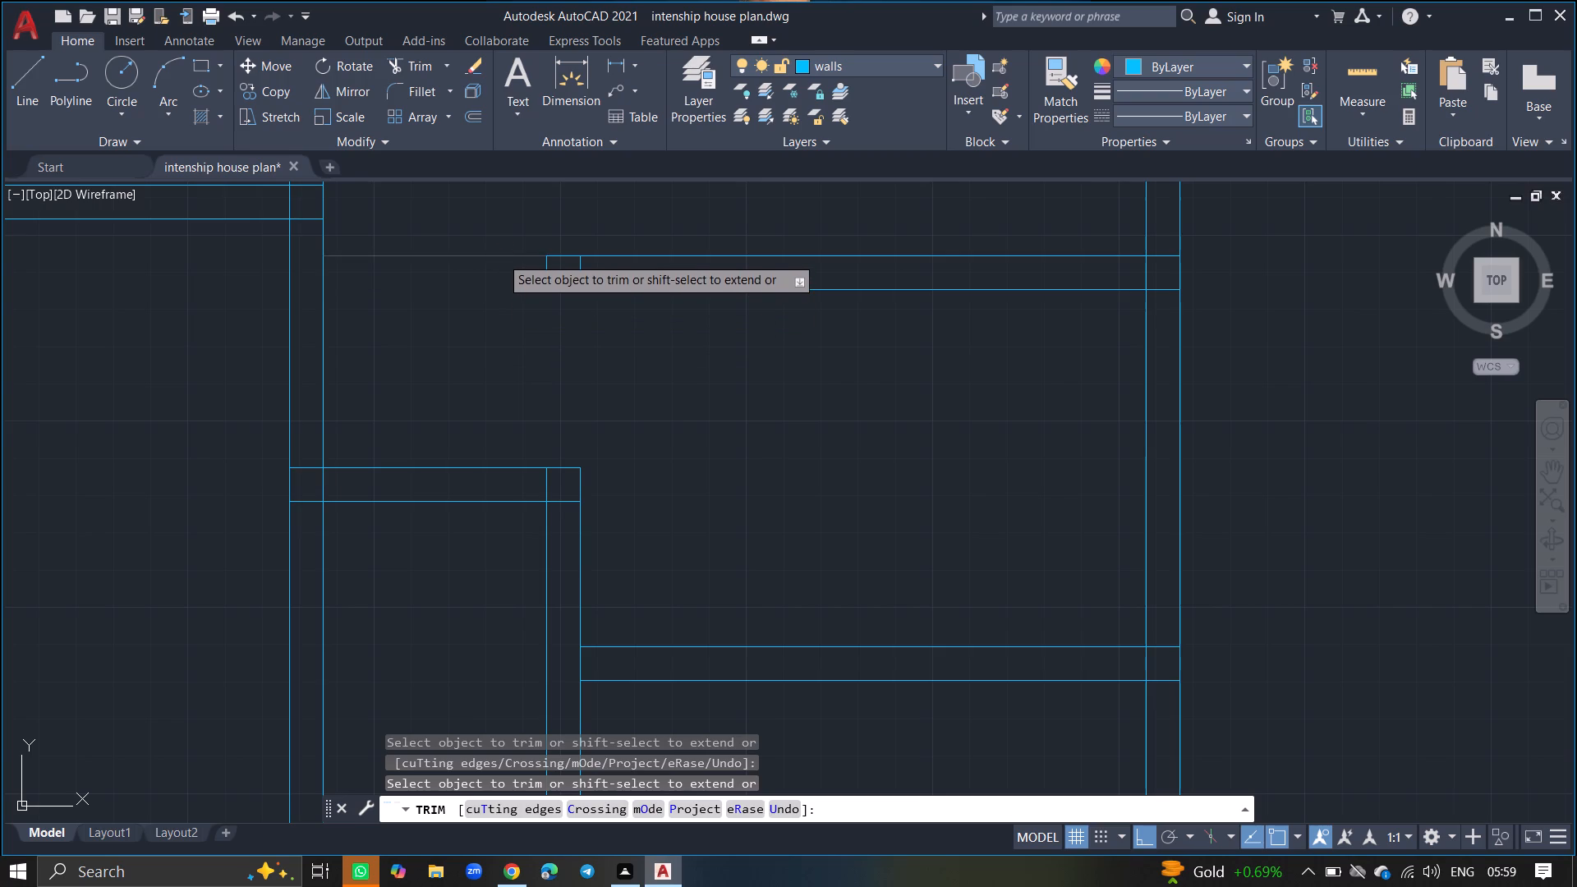
pyautogui.press('Return')
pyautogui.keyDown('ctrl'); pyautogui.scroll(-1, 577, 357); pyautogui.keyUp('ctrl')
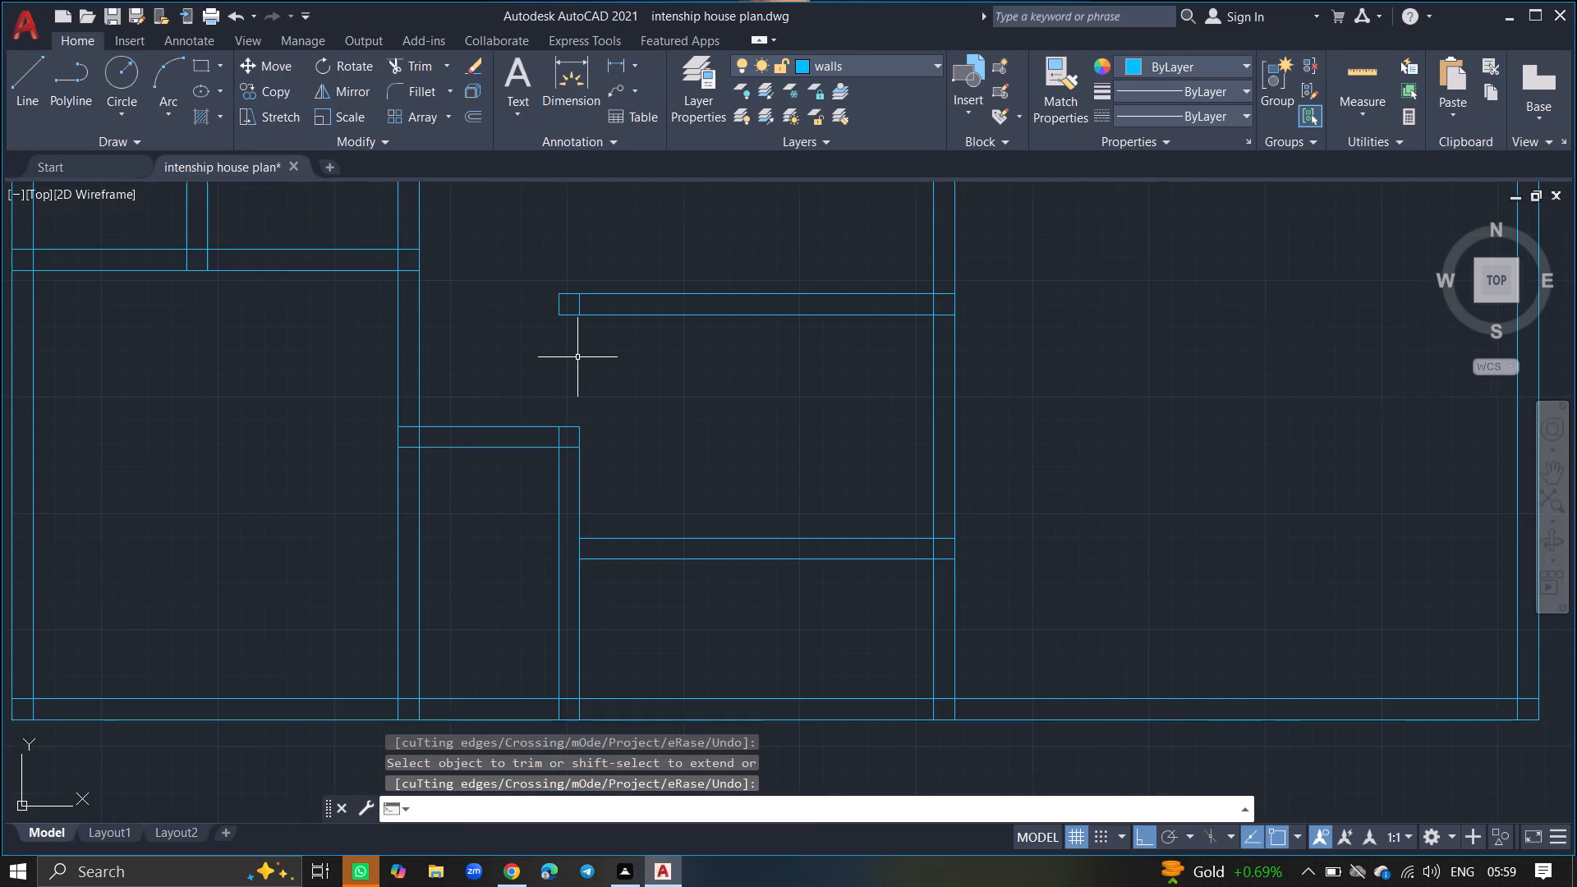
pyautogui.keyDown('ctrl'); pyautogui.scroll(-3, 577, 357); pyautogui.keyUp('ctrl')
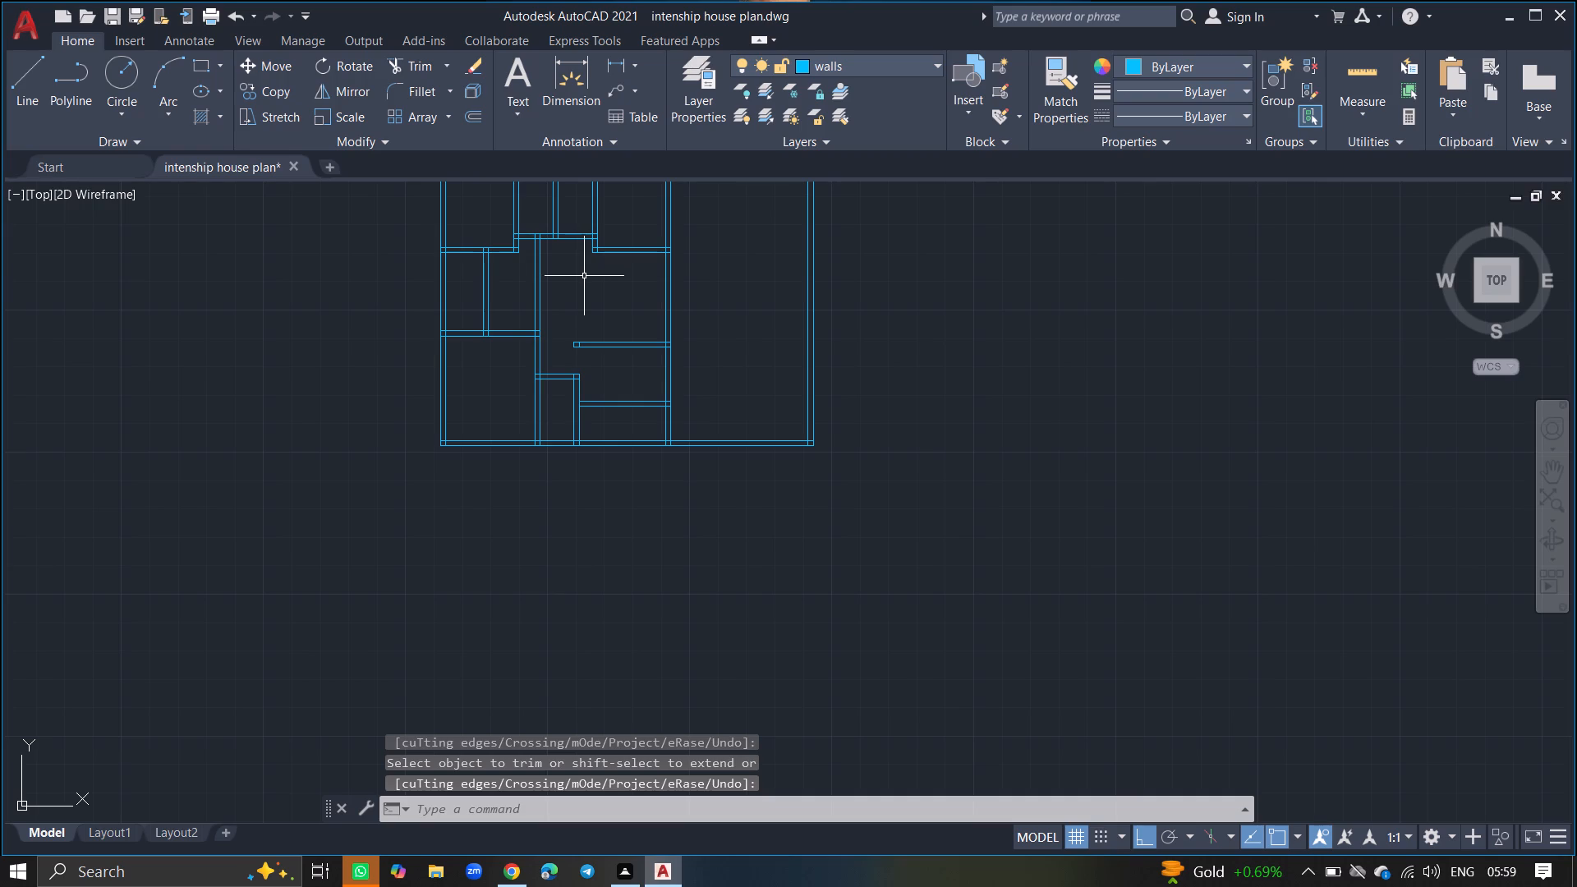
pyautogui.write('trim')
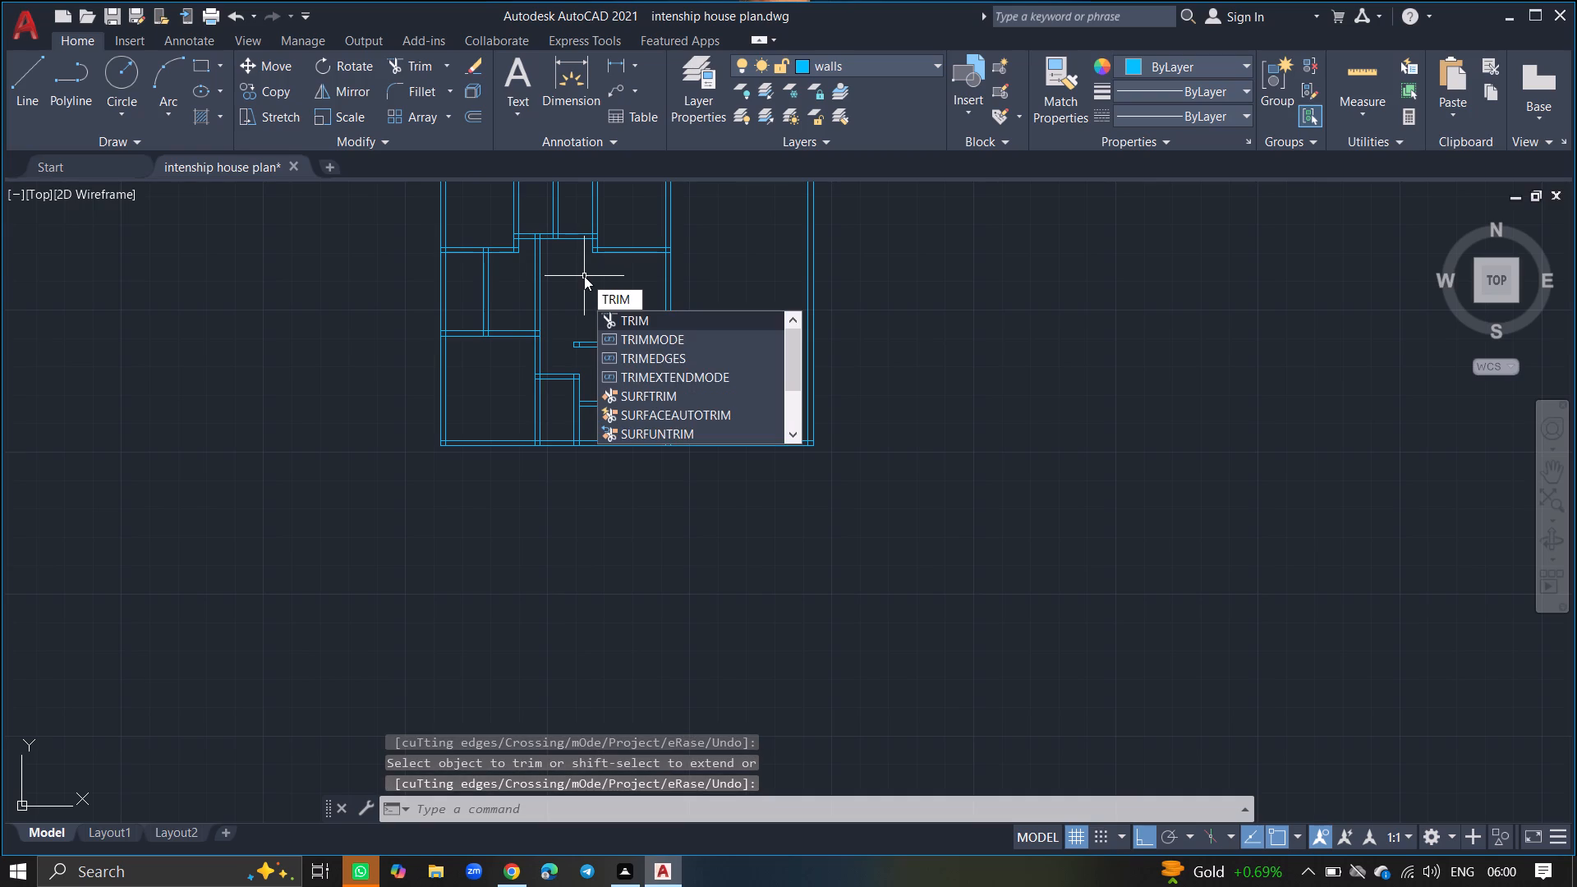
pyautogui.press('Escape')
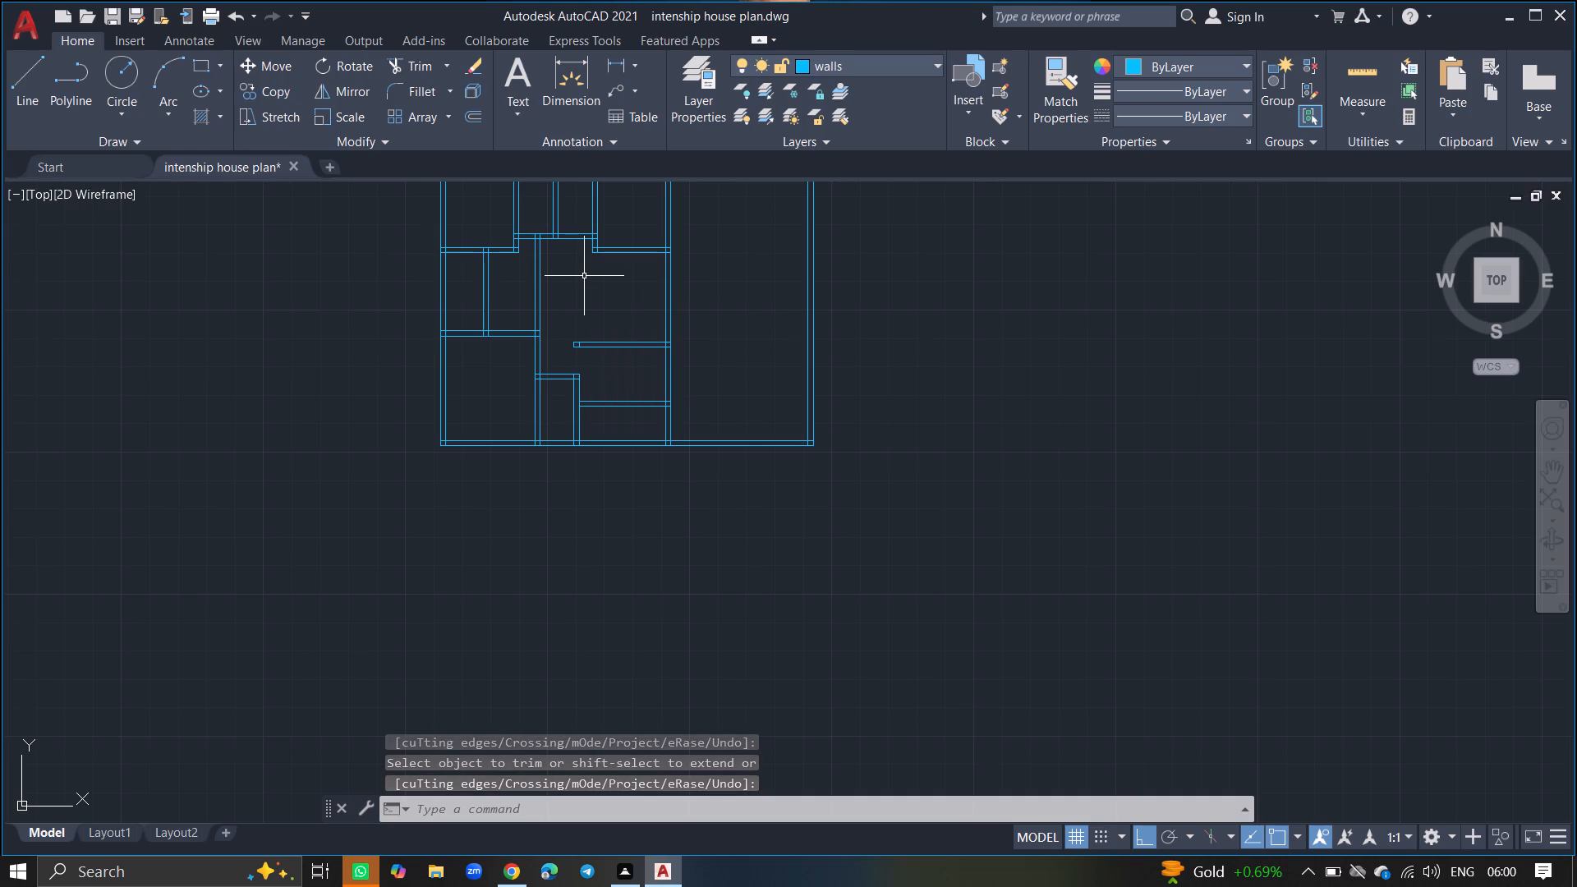
# Make the doors layer current.
pyautogui.keyDown('ctrl'); pyautogui.scroll(-3, 584, 276); pyautogui.keyUp('ctrl')
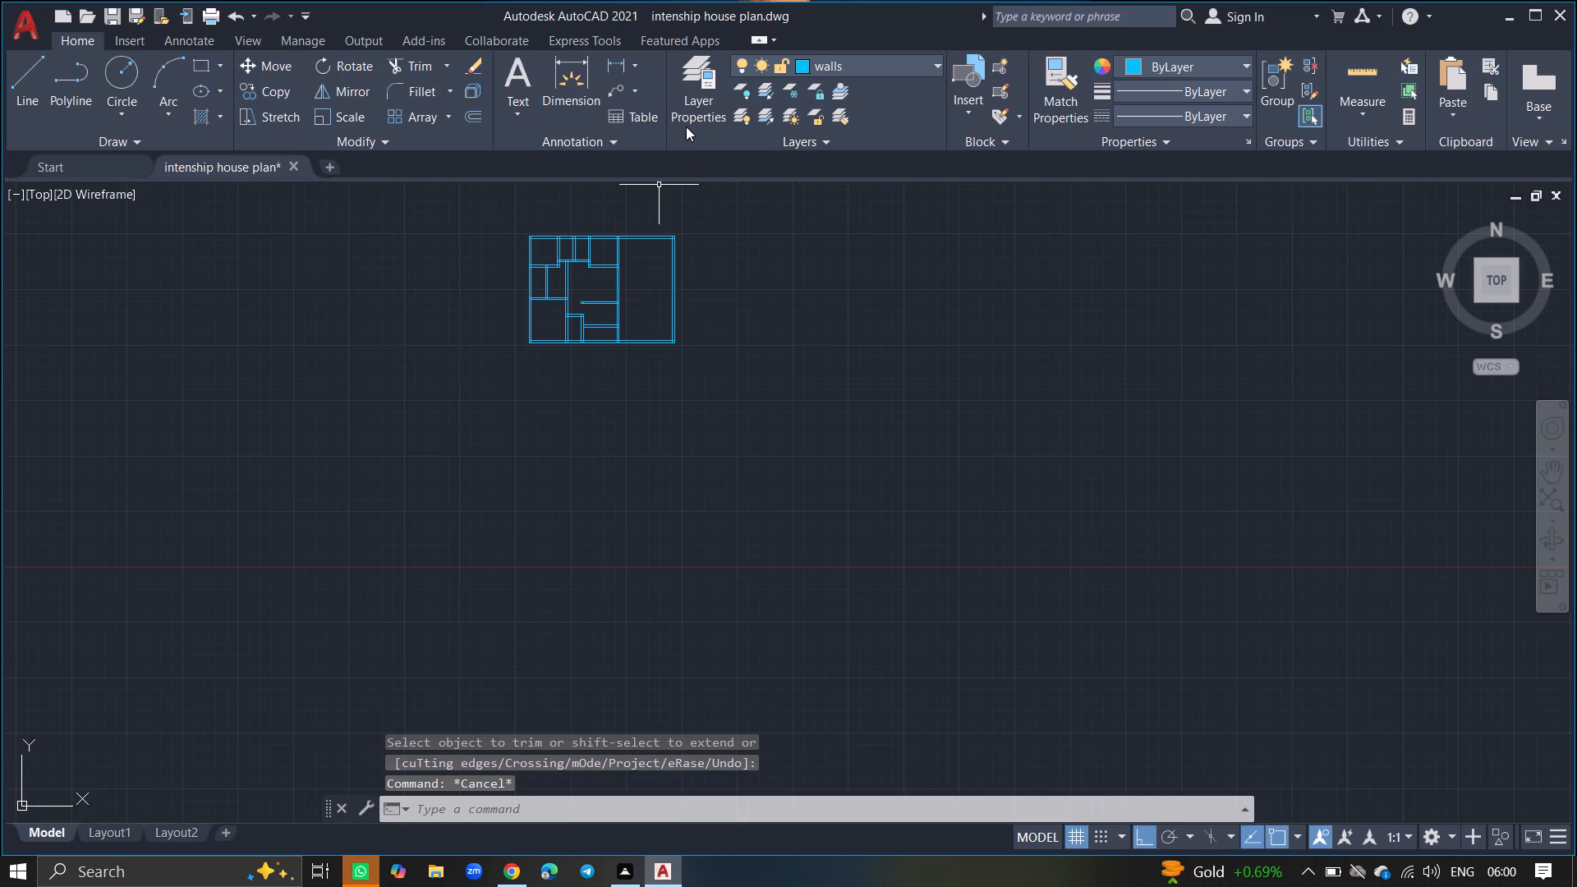
pyautogui.click(689, 117)
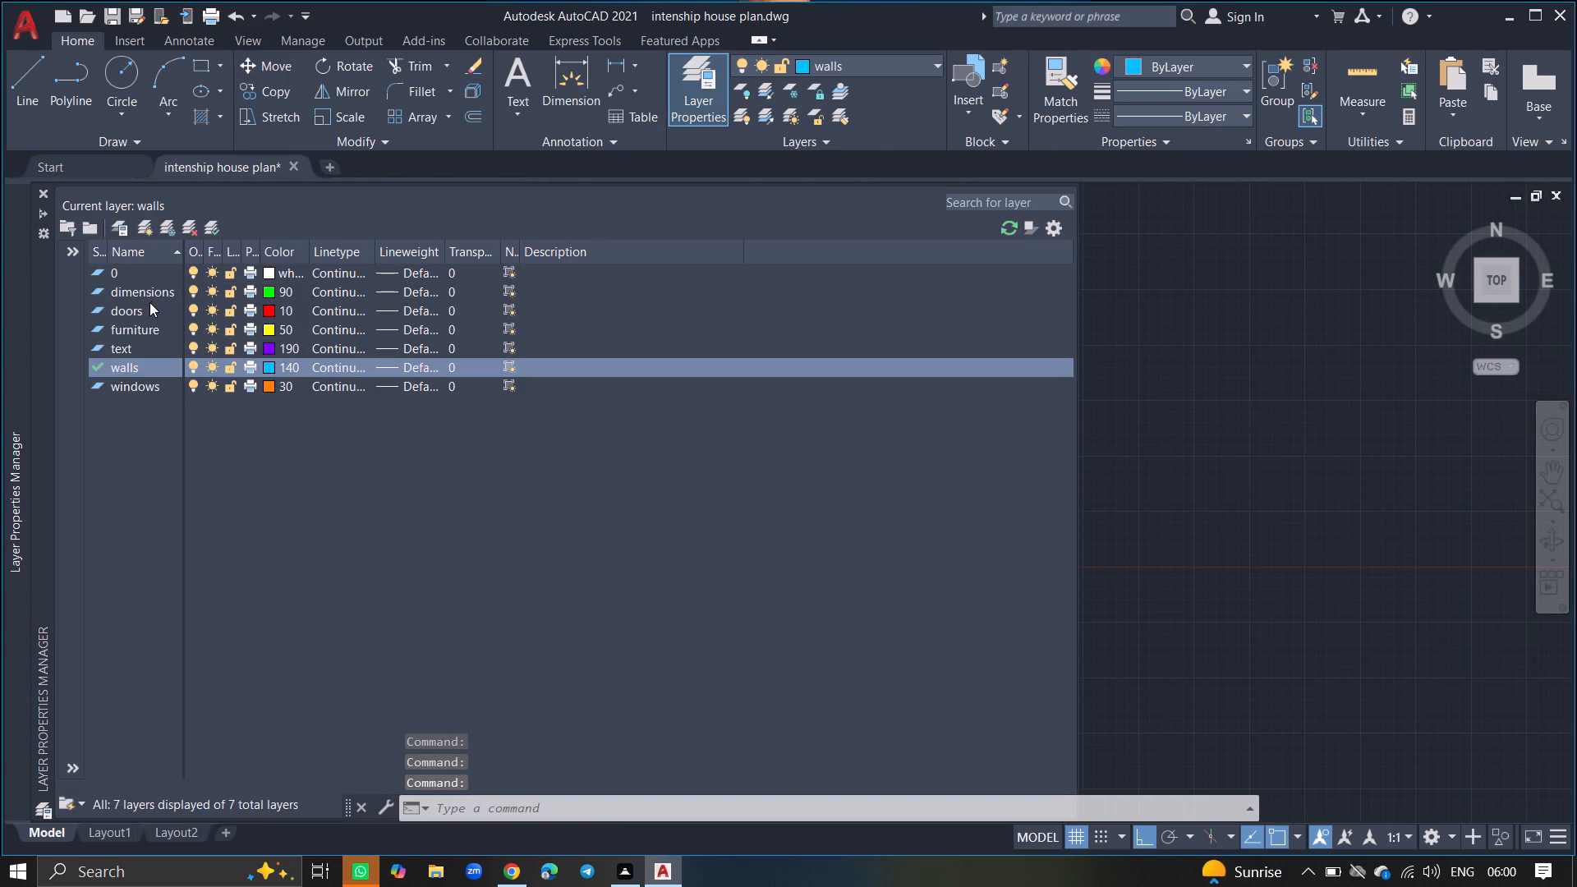
pyautogui.doubleClick(147, 305)
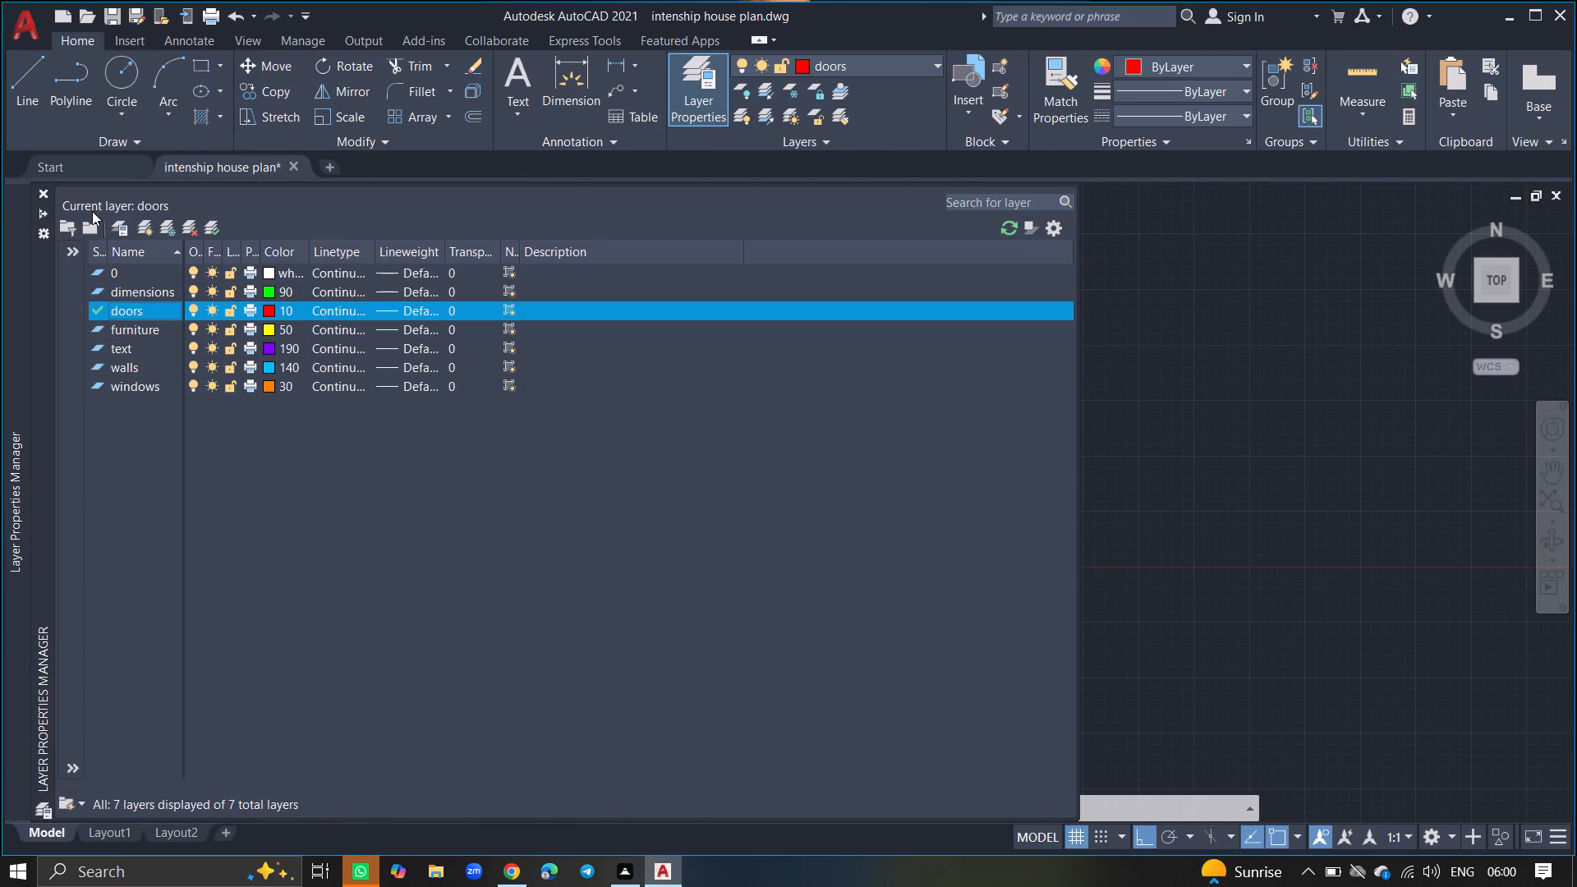
pyautogui.click(42, 190)
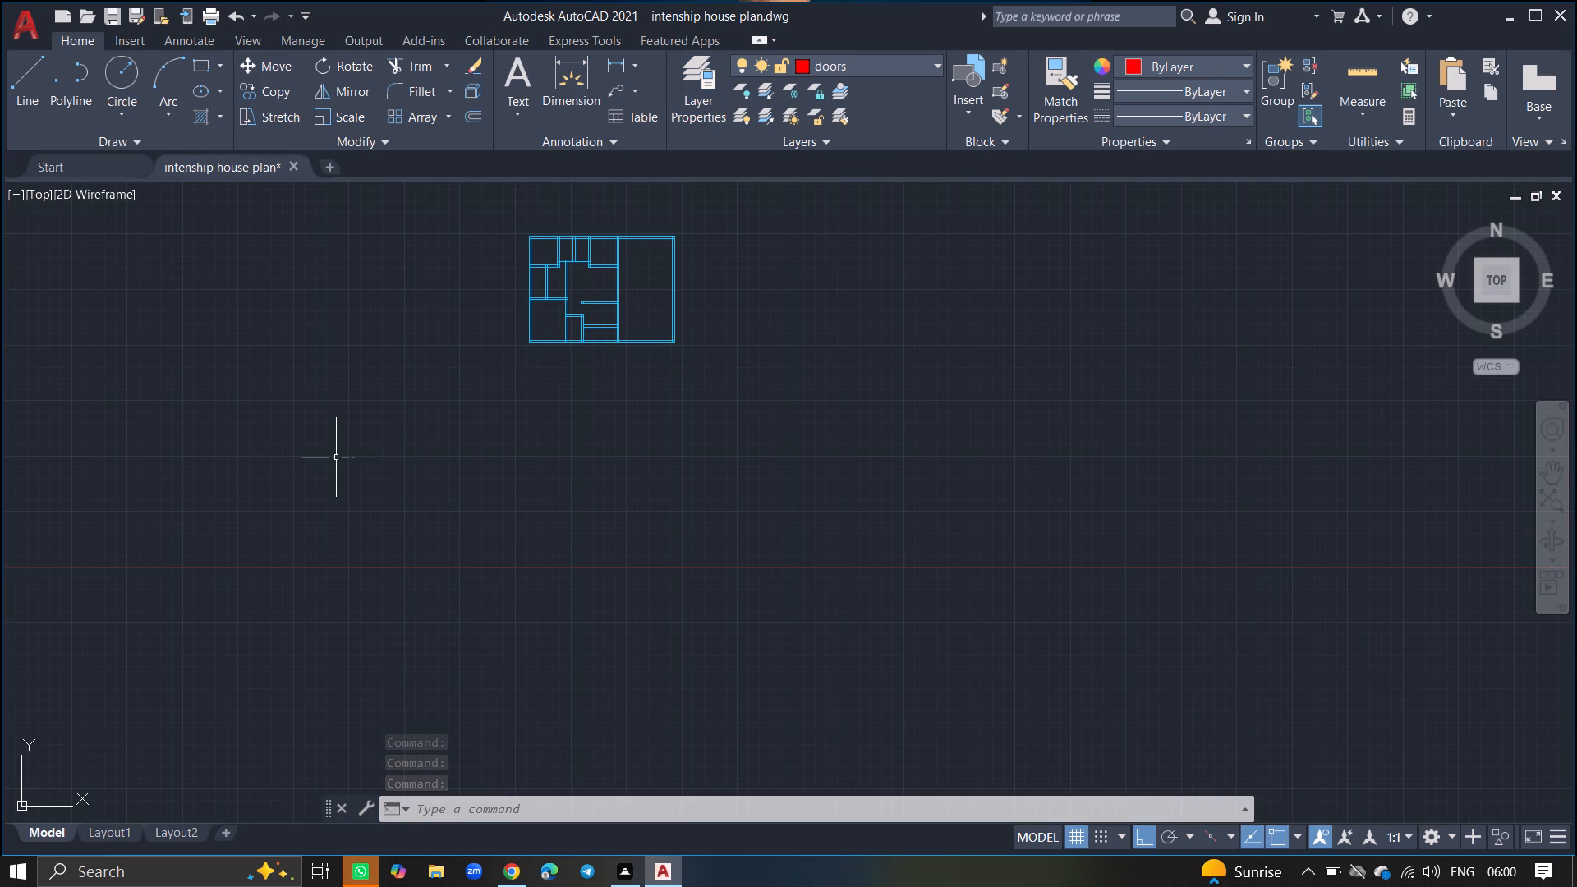
# Insert the Door - Imperial block from the architectural tool palette in the empty space beside the floor plan.
pyautogui.hotkey('ctrl', '3')
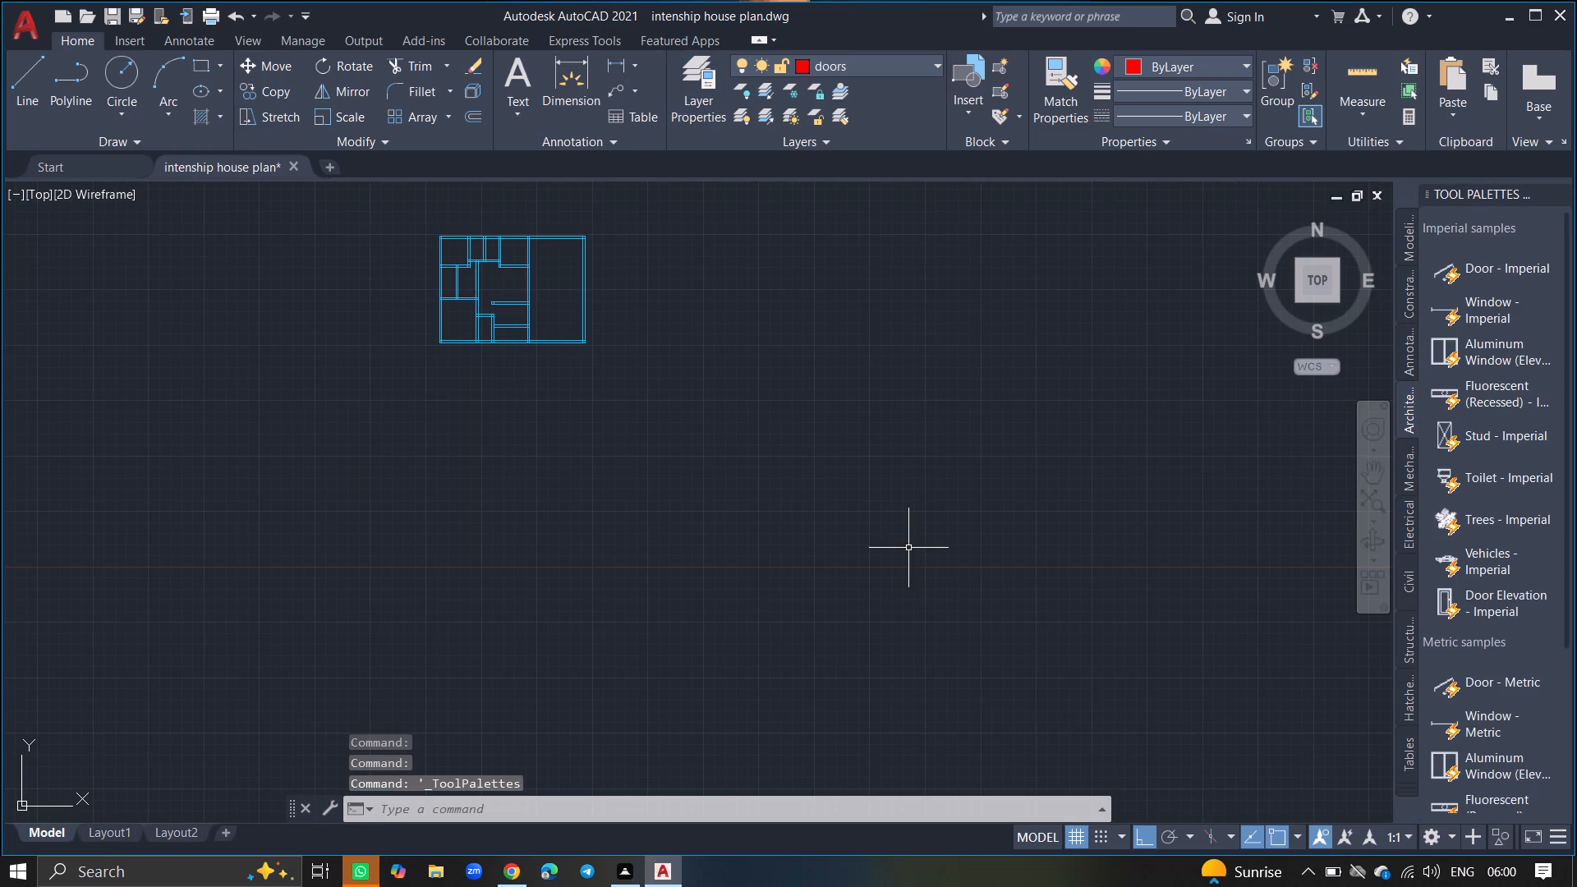
pyautogui.click(1450, 278)
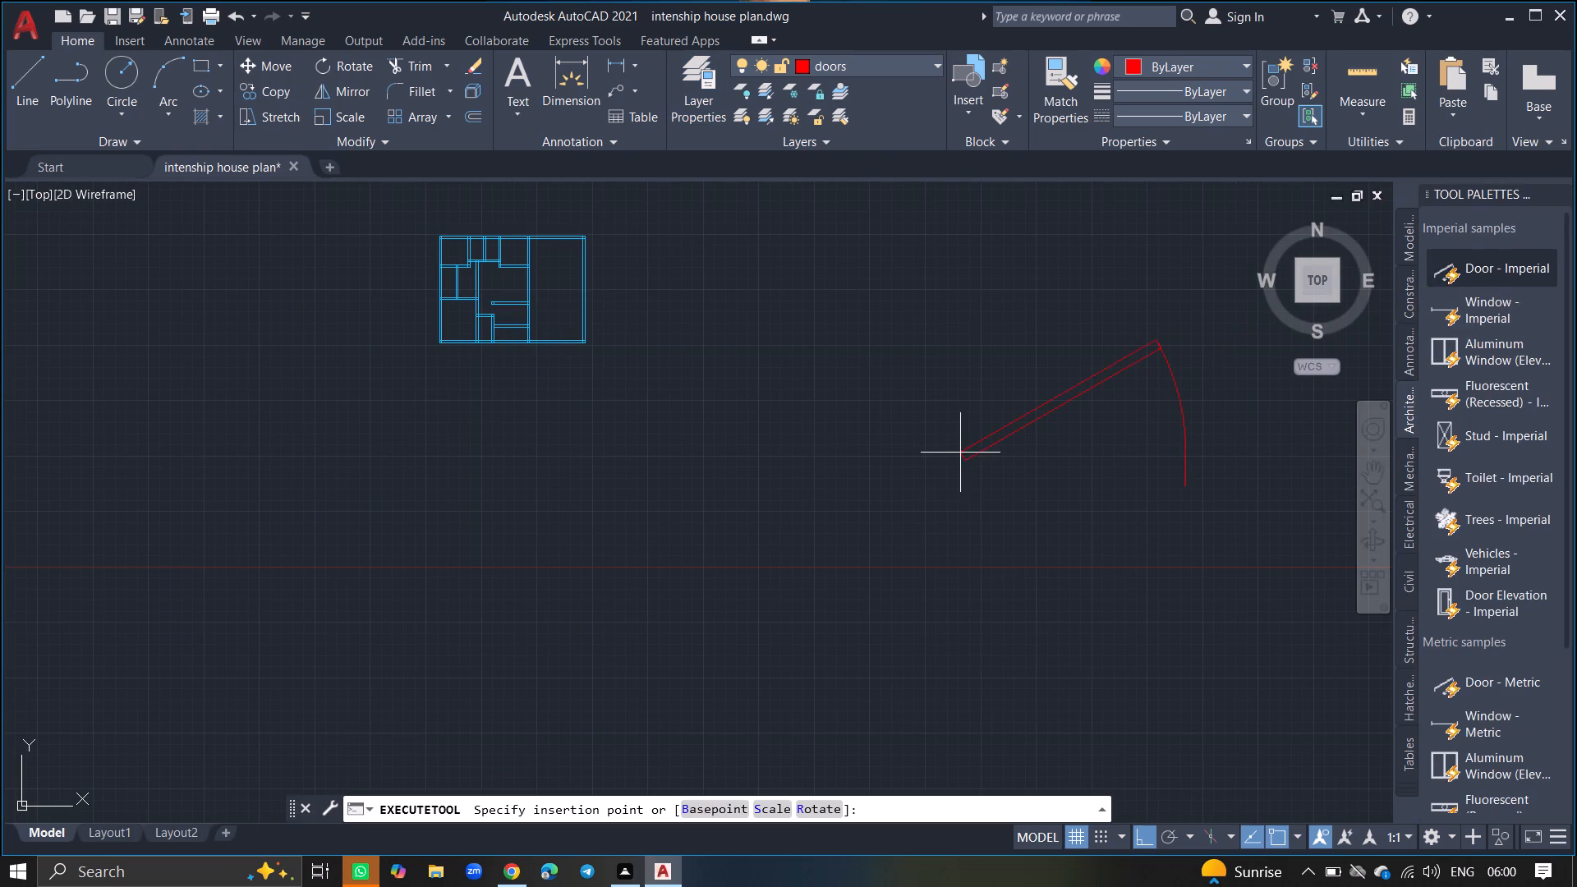
pyautogui.click(862, 502)
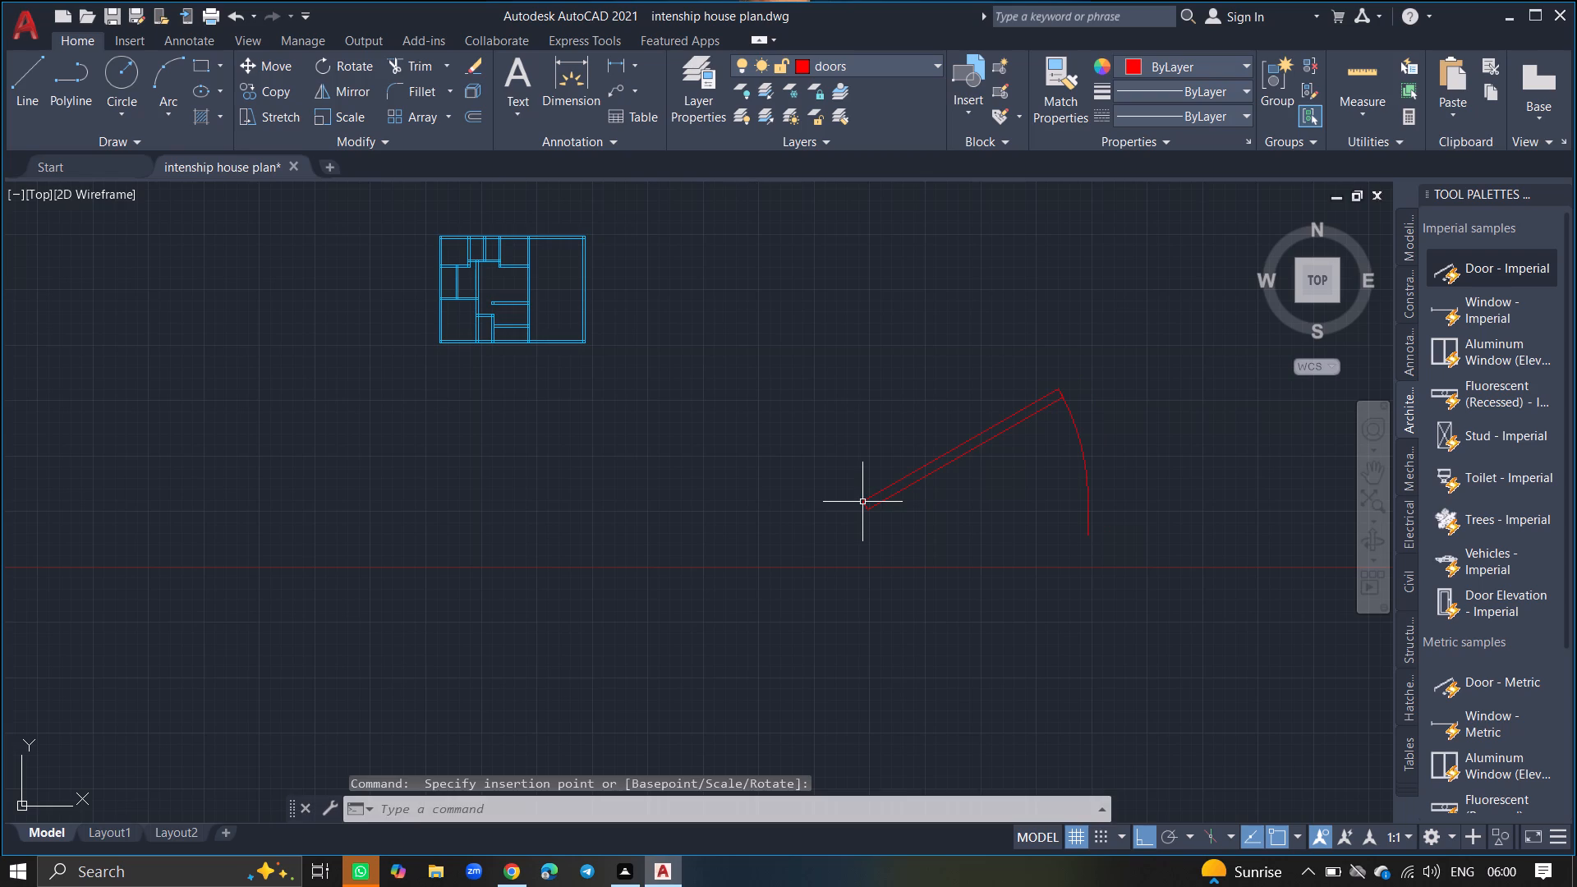
# Set the inserted door block's opening angle to Open 90º.
pyautogui.click(868, 499)
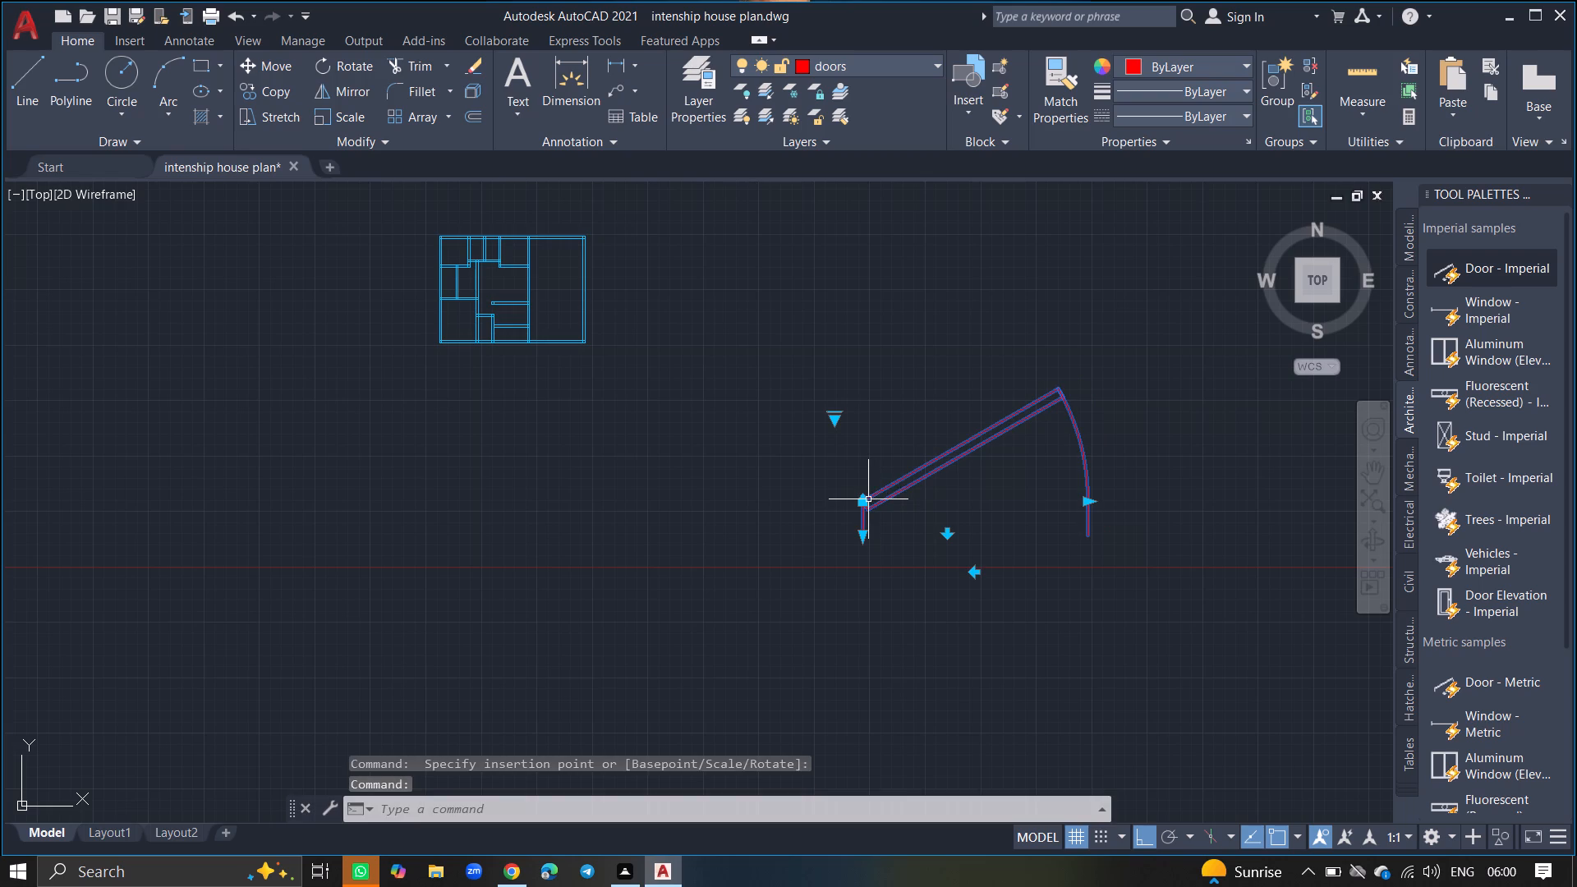
pyautogui.click(831, 419)
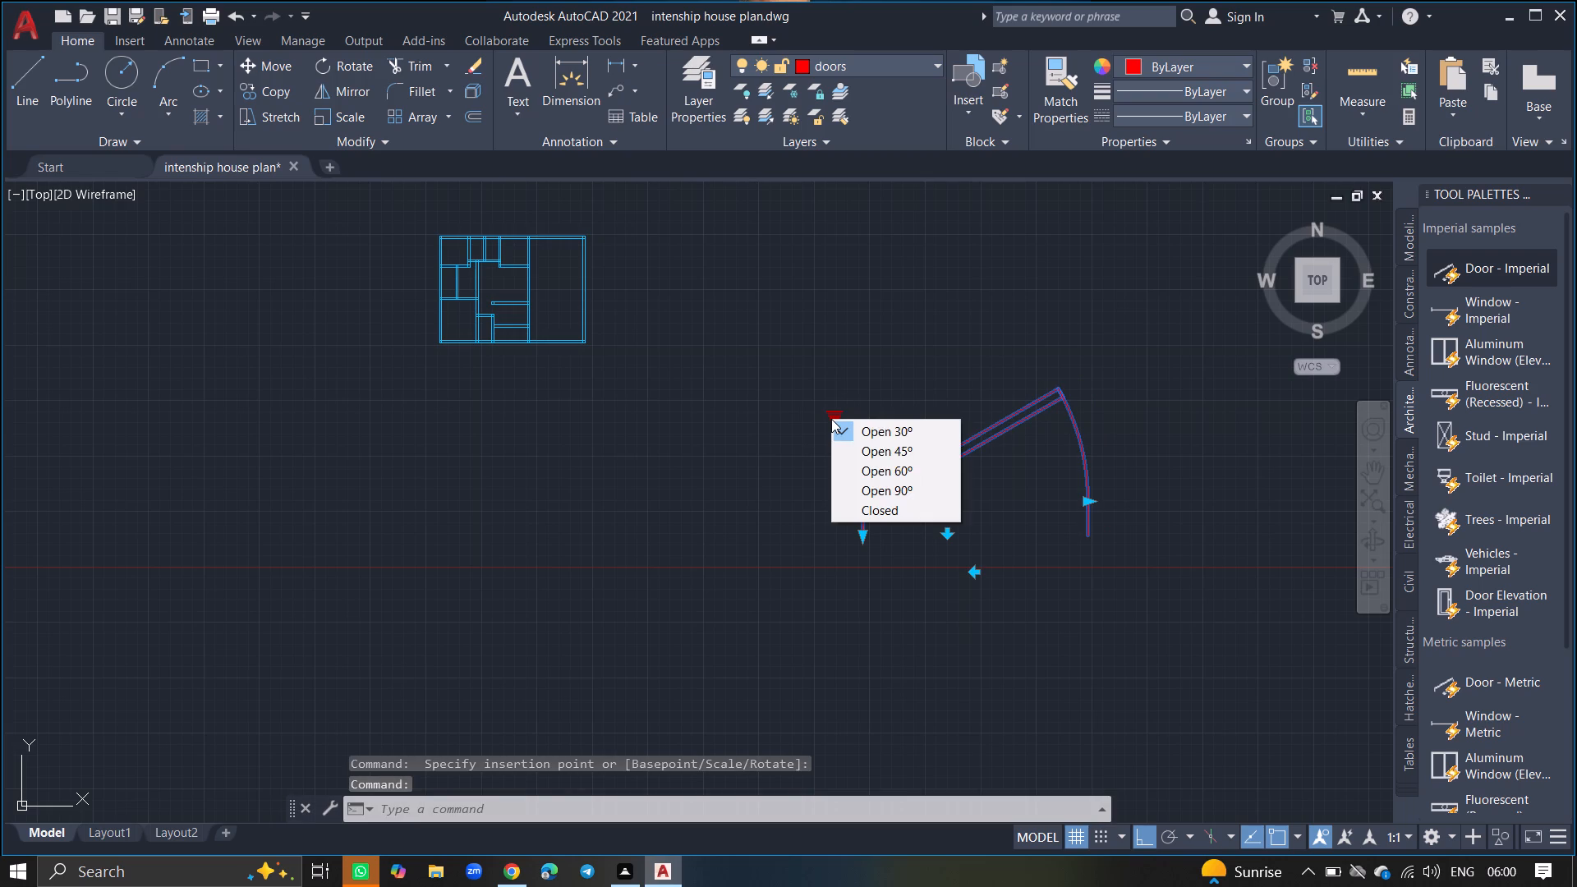
pyautogui.click(853, 494)
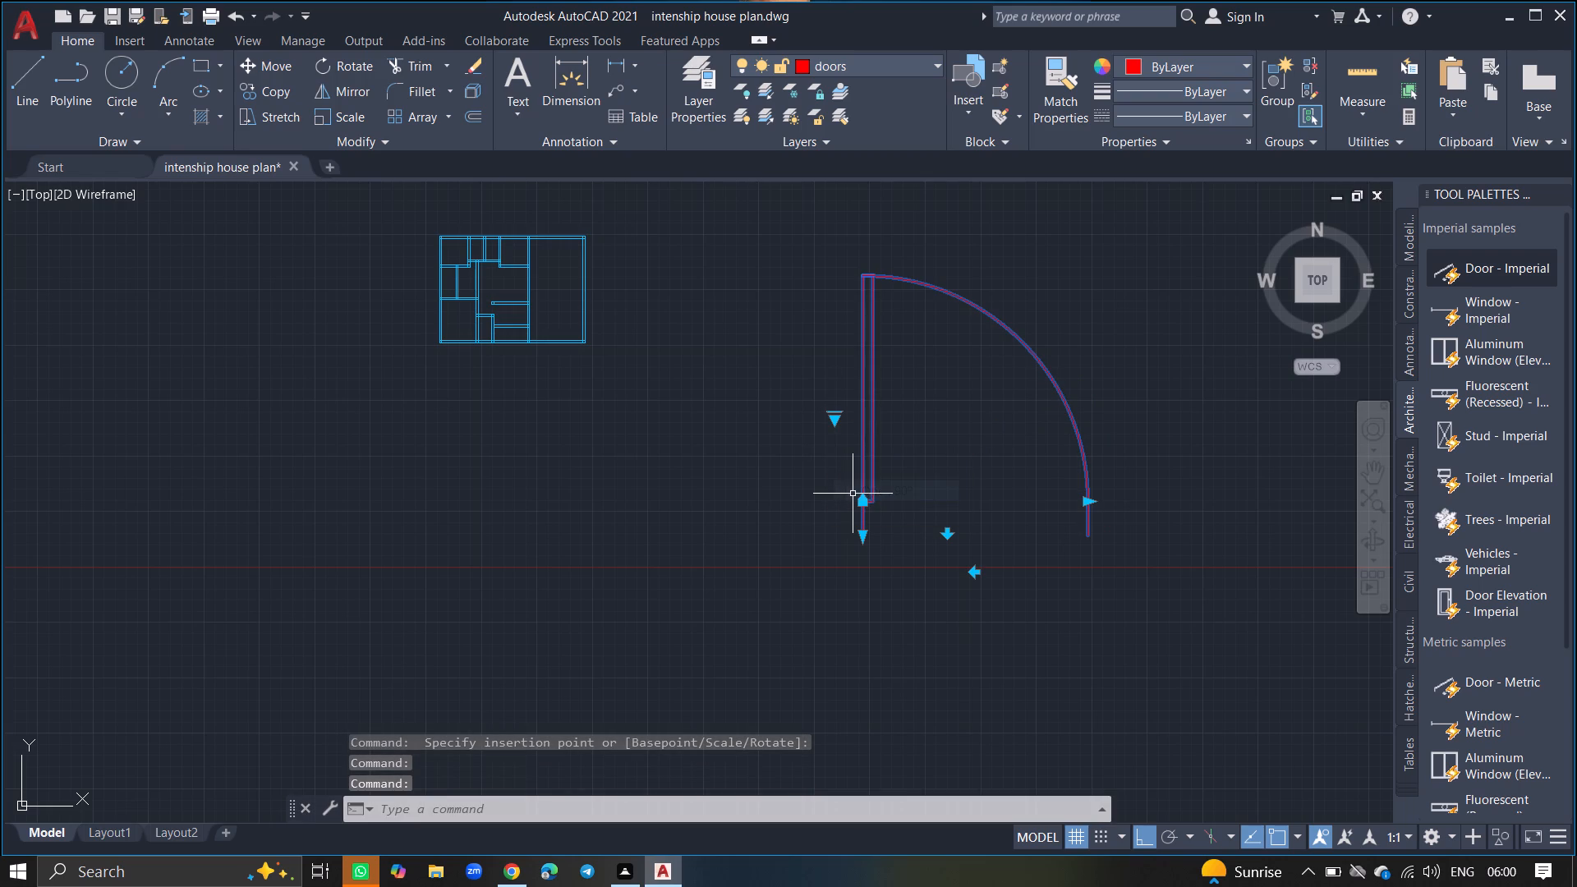
pyautogui.click(936, 516)
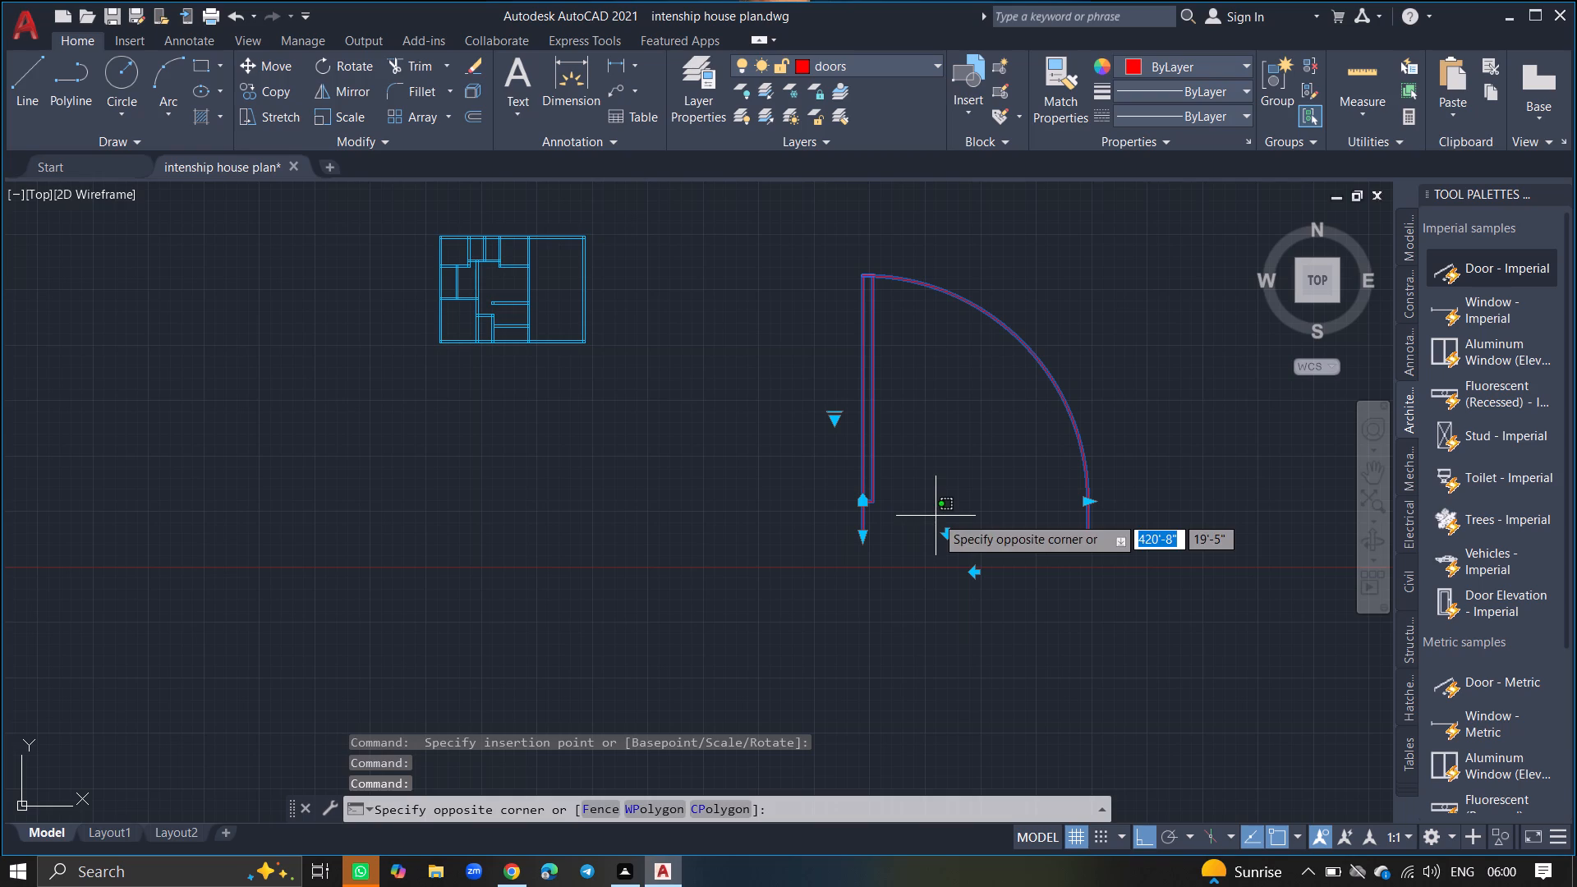
pyautogui.click(936, 516)
pyautogui.press('Escape')
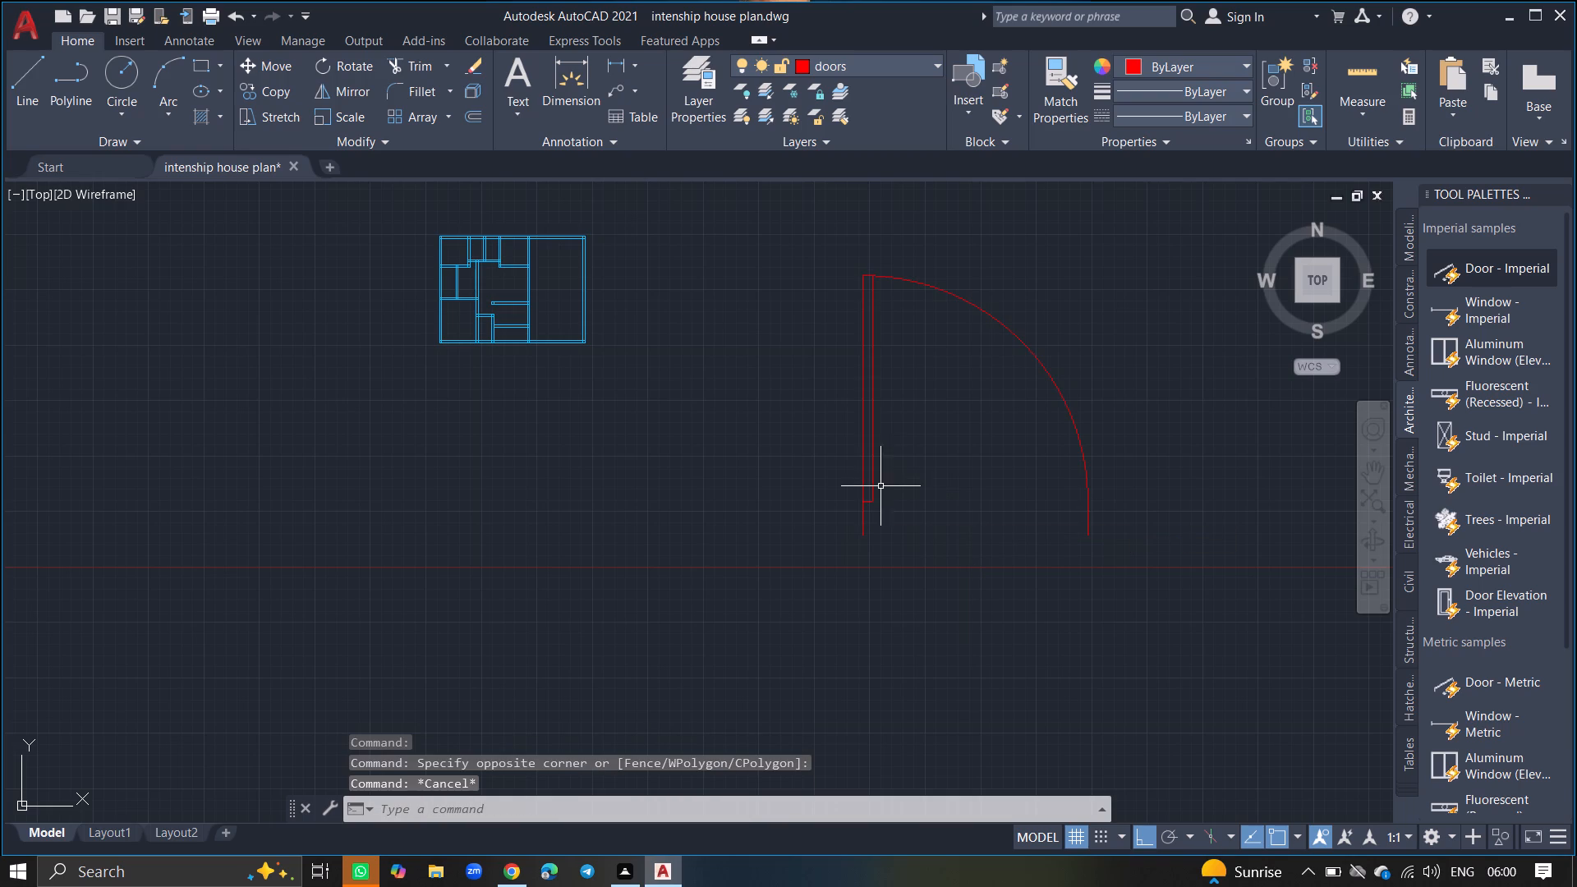
# Scale the door block down freehand, using a base point midway along the door leaf.
pyautogui.click(874, 486)
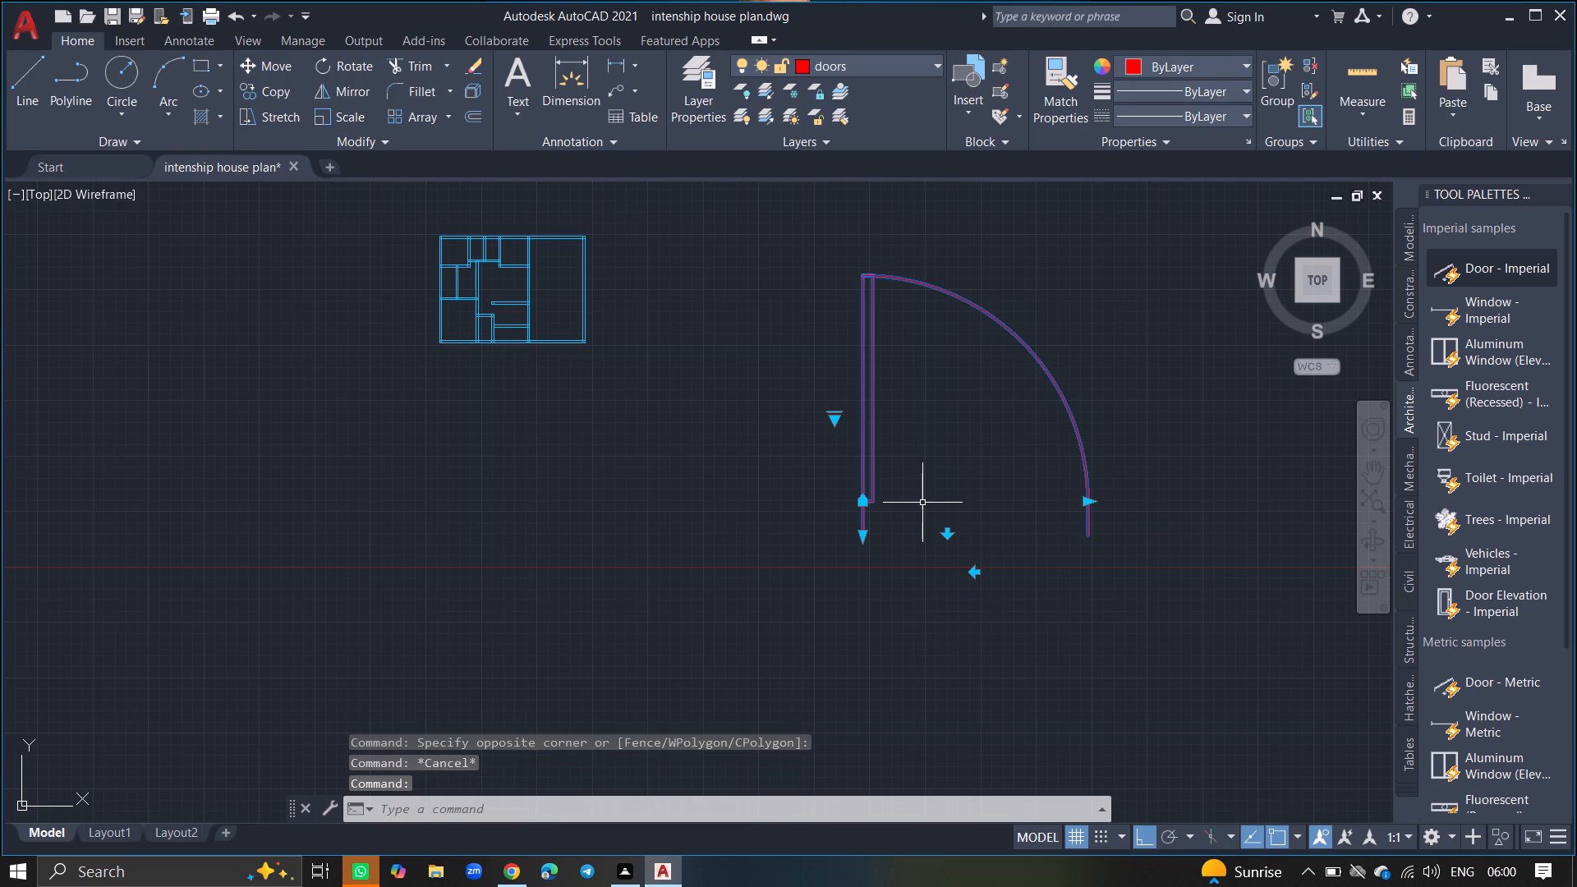
pyautogui.write('sc')
pyautogui.press('Return')
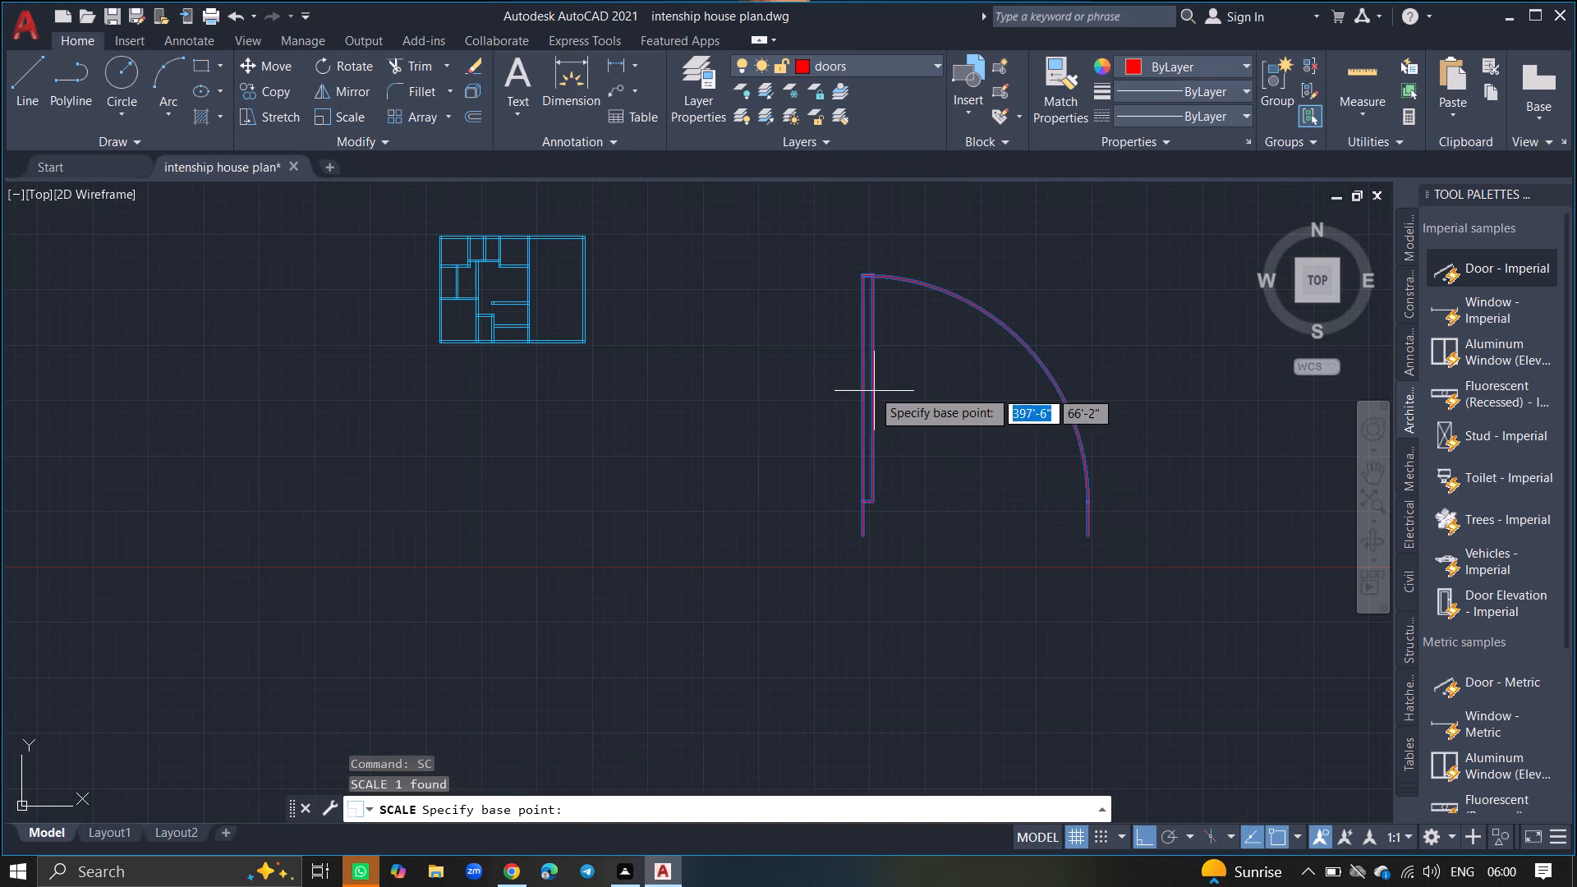
pyautogui.click(864, 388)
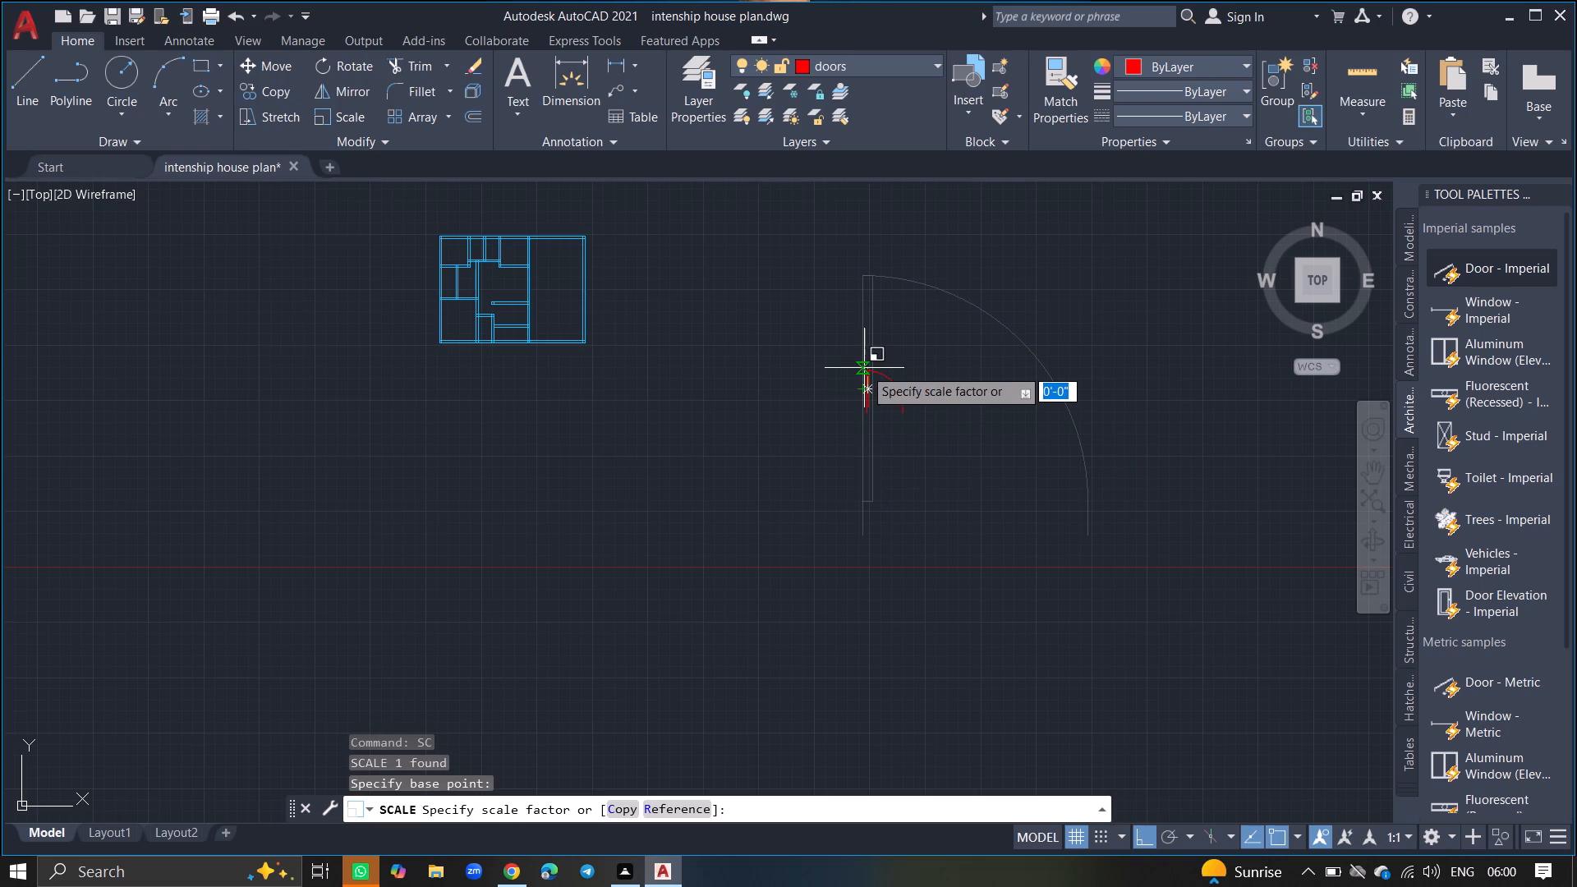
pyautogui.keyDown('ctrl'); pyautogui.scroll(9, 864, 371); pyautogui.keyUp('ctrl')
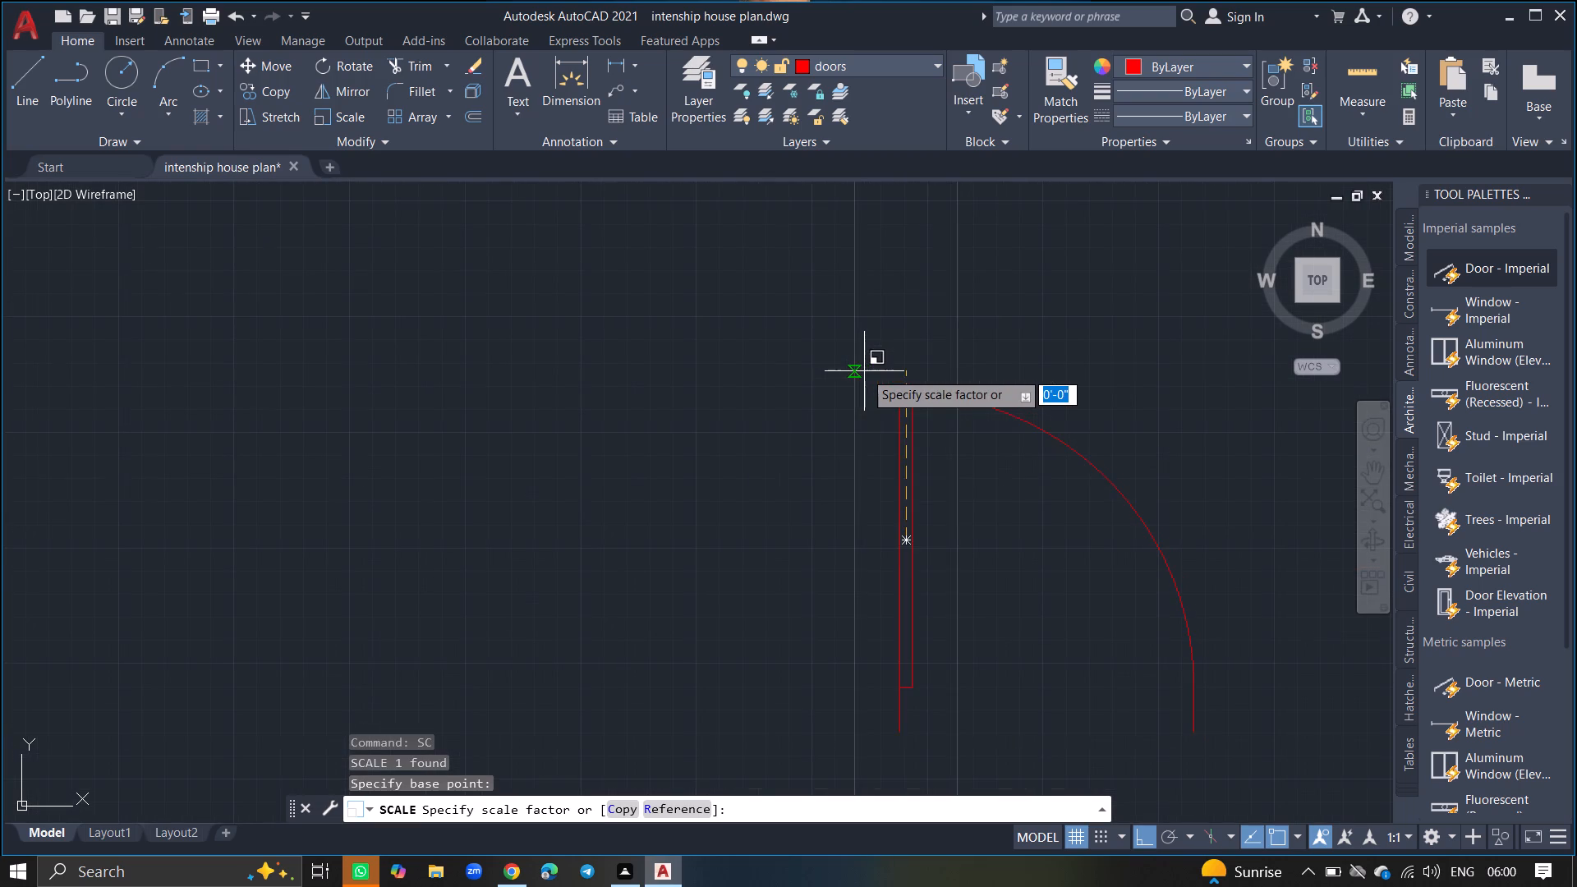
pyautogui.click(873, 456)
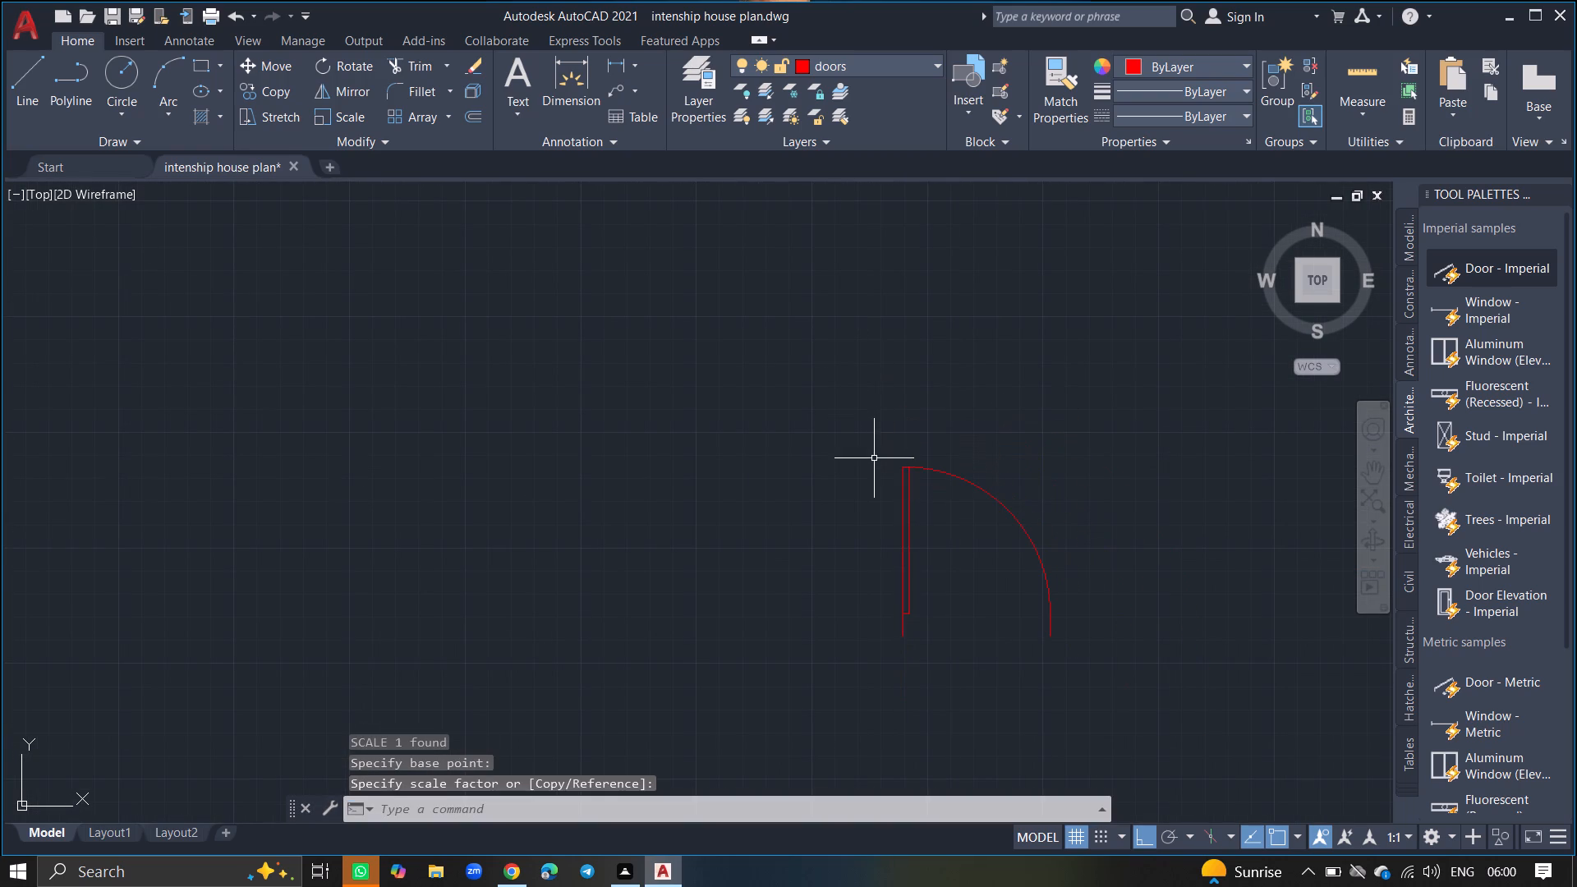
# Move the door block from the empty space onto the floor plan, over the junction of the horizontal wall and the short vertical wall, with Ortho off.
pyautogui.click(905, 479)
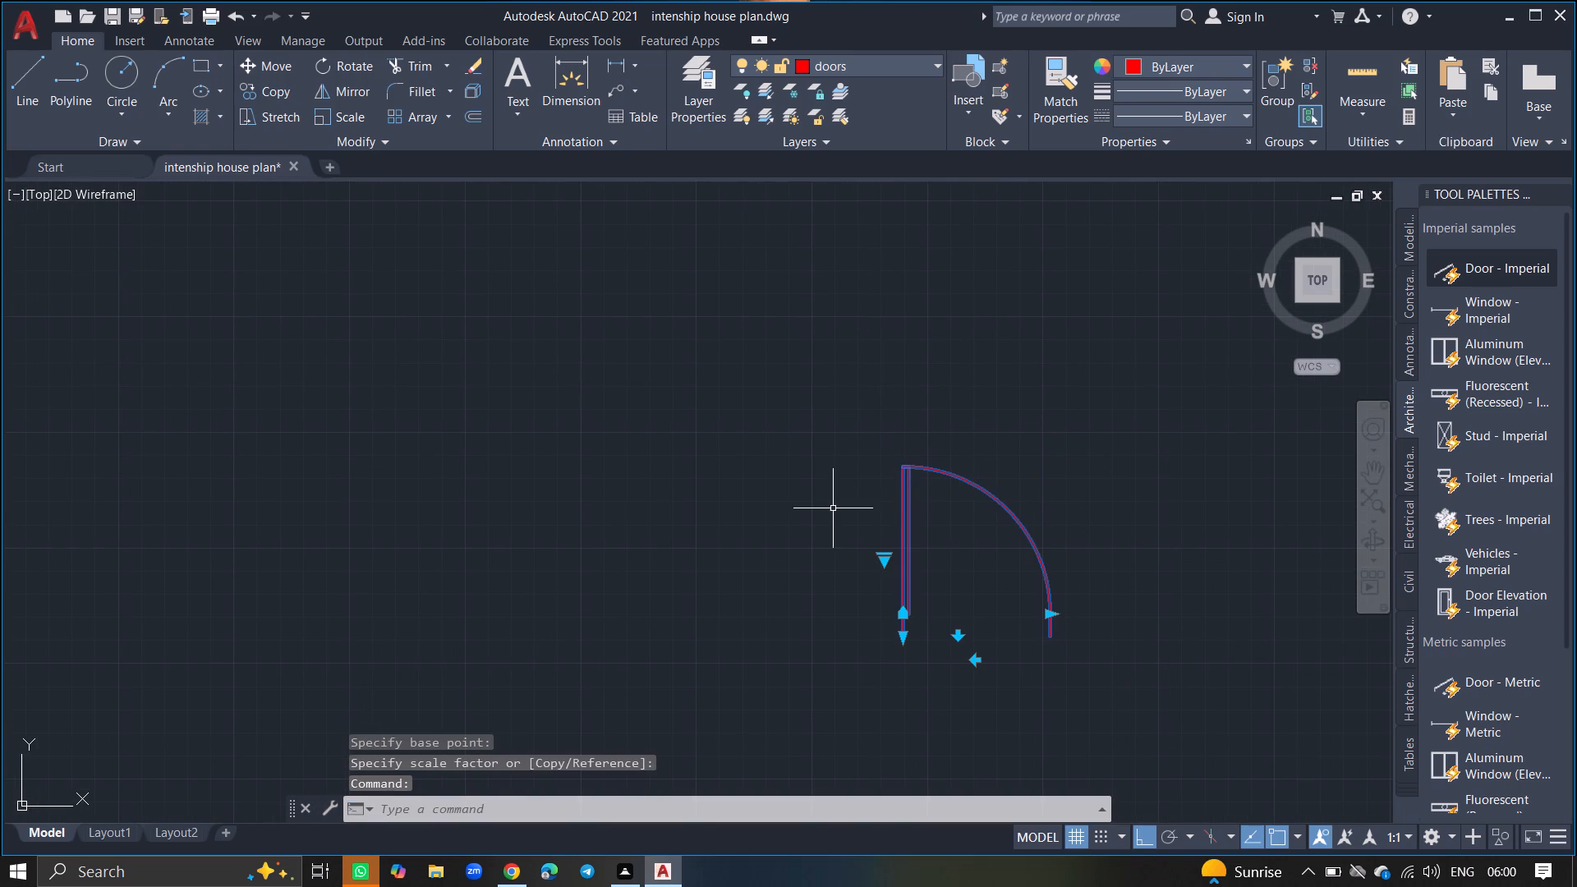
pyautogui.write('move')
pyautogui.press('Return')
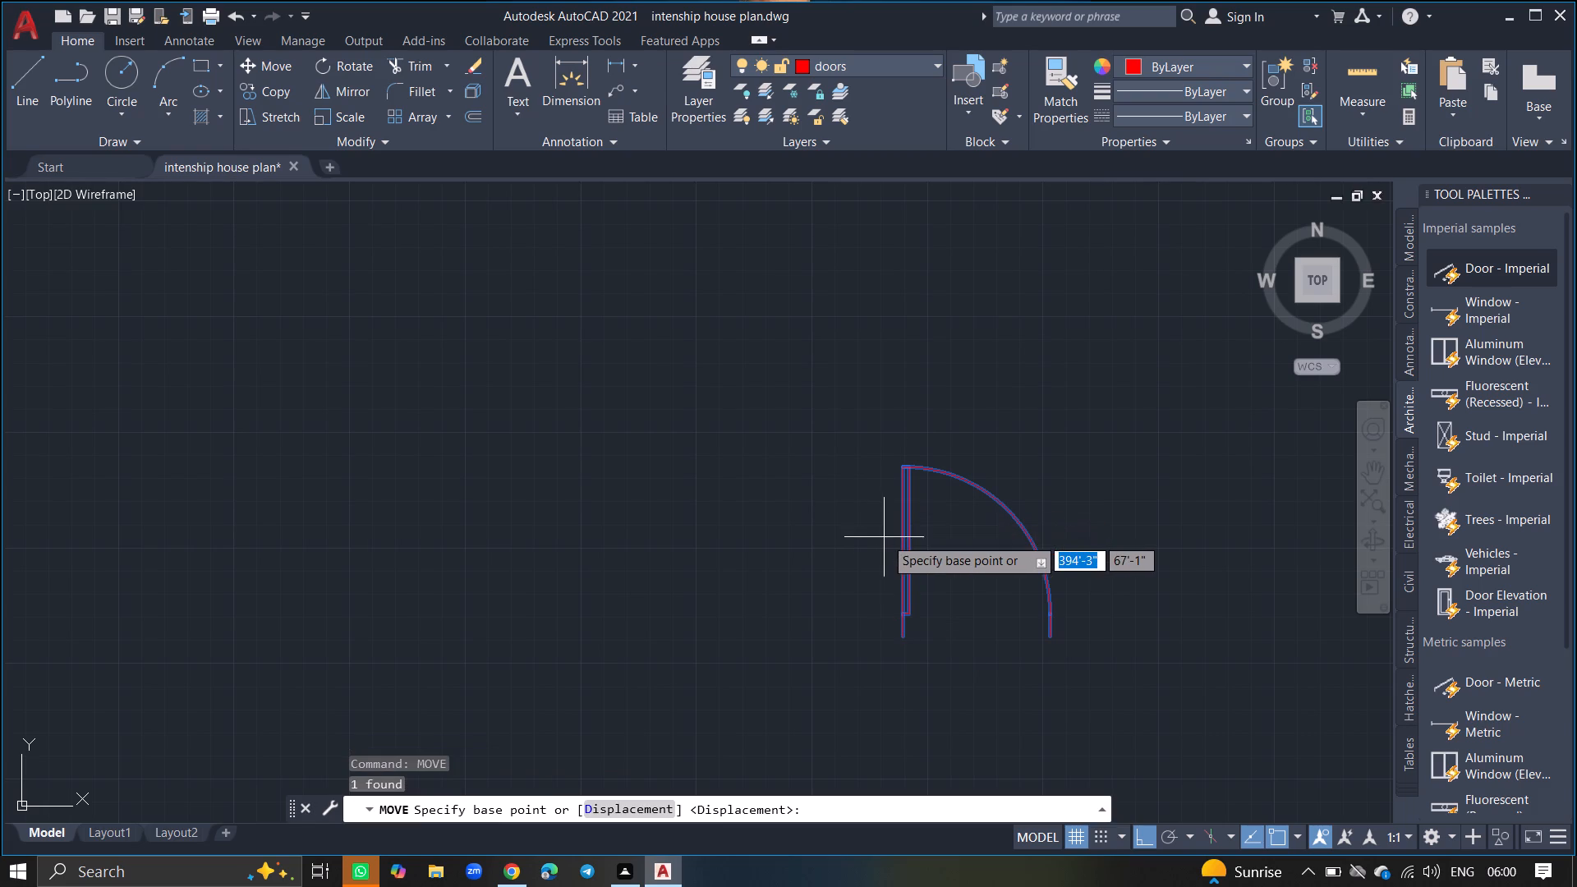
pyautogui.click(905, 544)
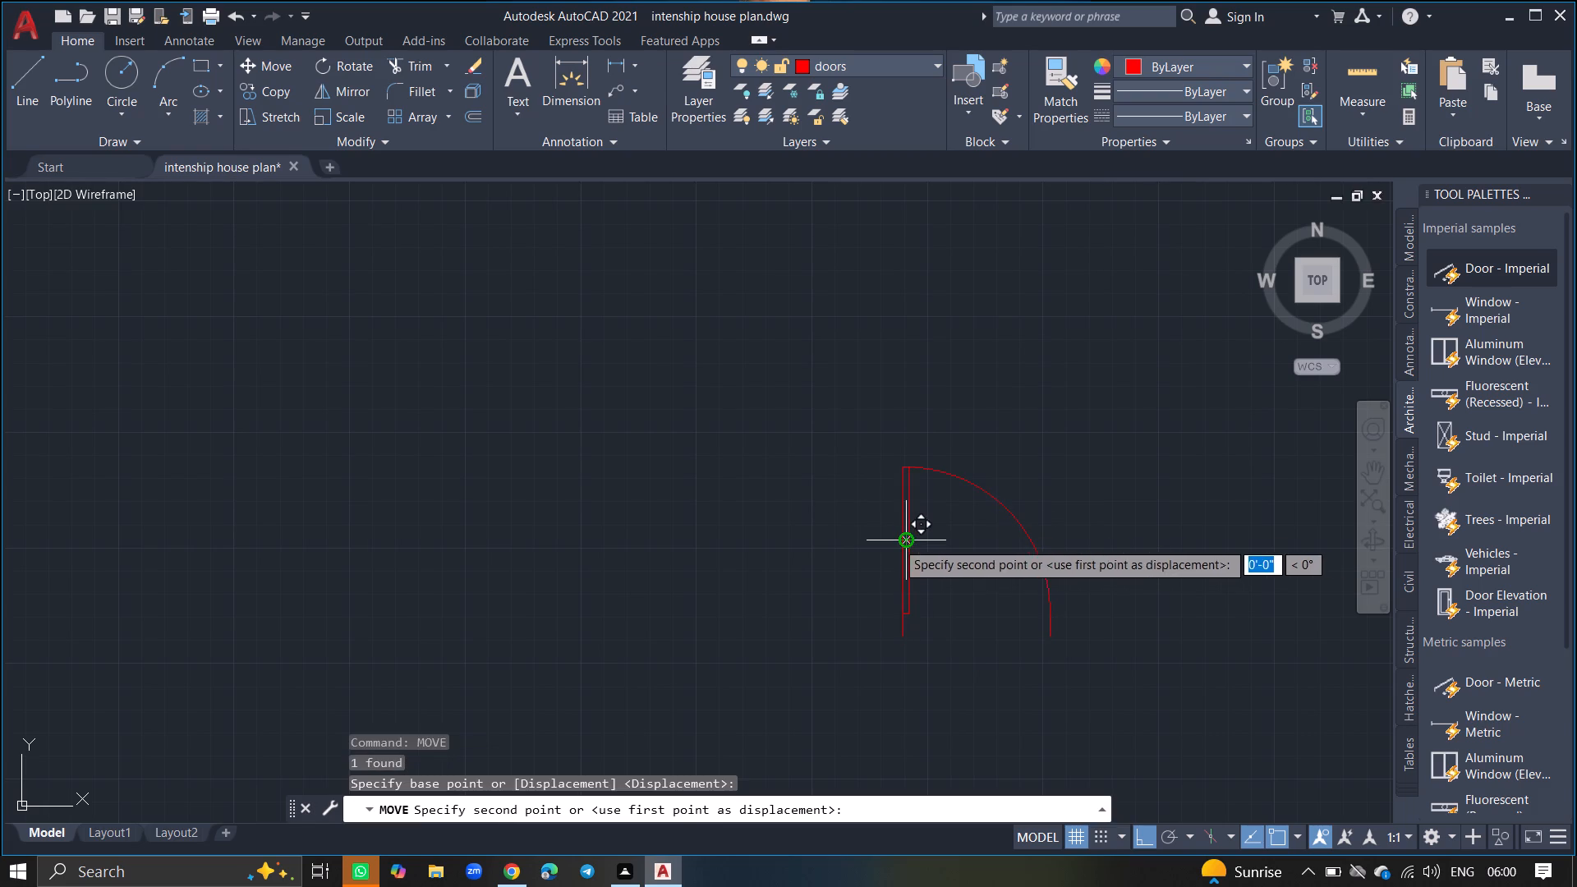
pyautogui.keyDown('ctrl'); pyautogui.scroll(-5, 699, 486); pyautogui.keyUp('ctrl')
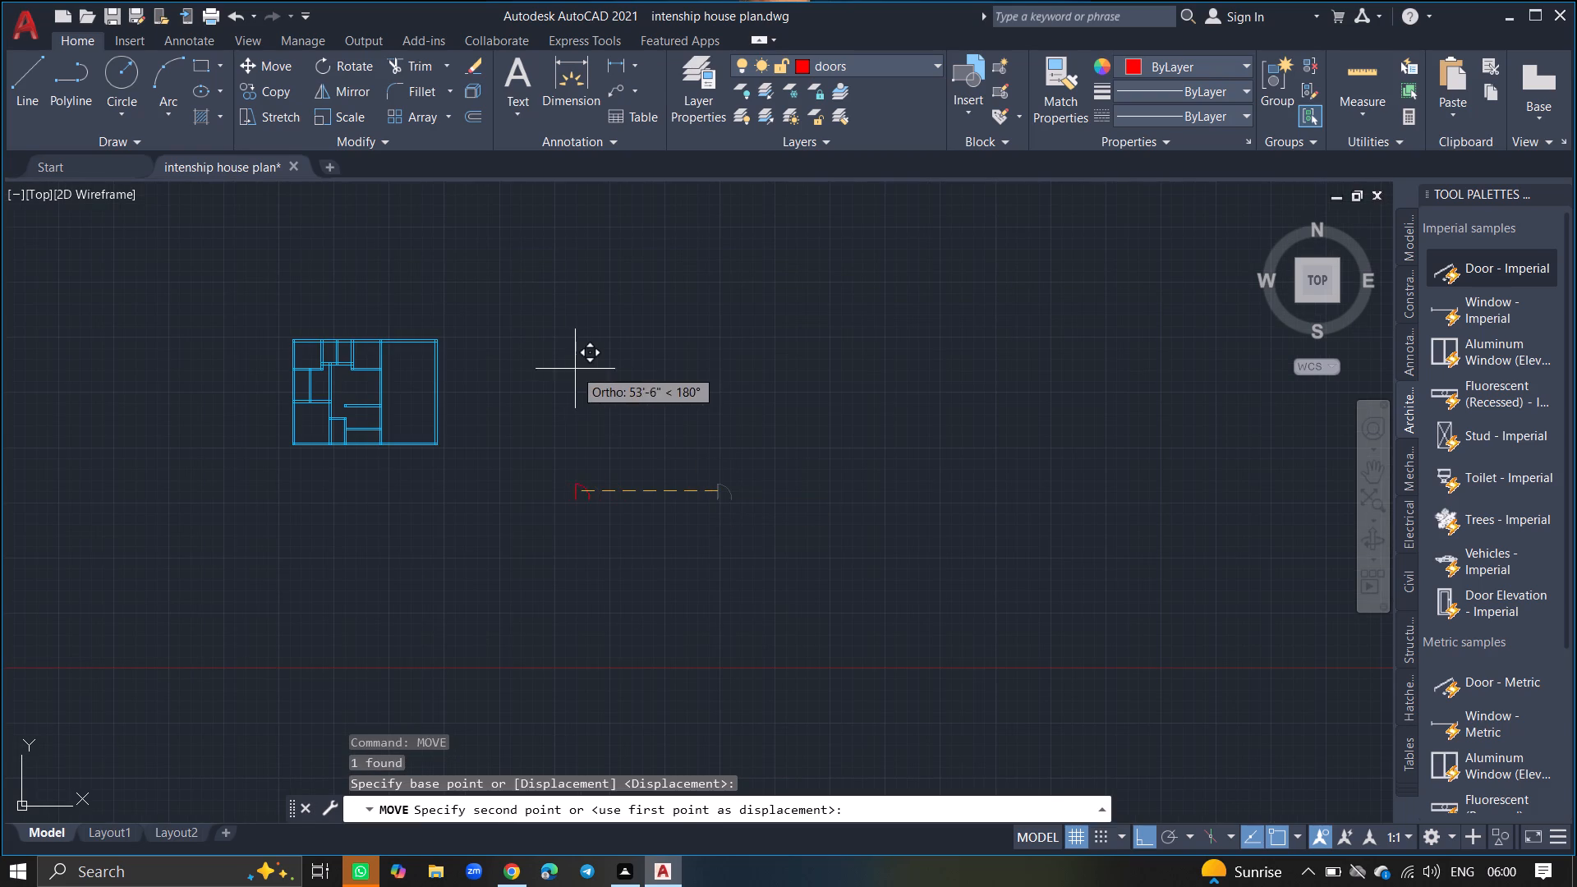
pyautogui.press('F8')
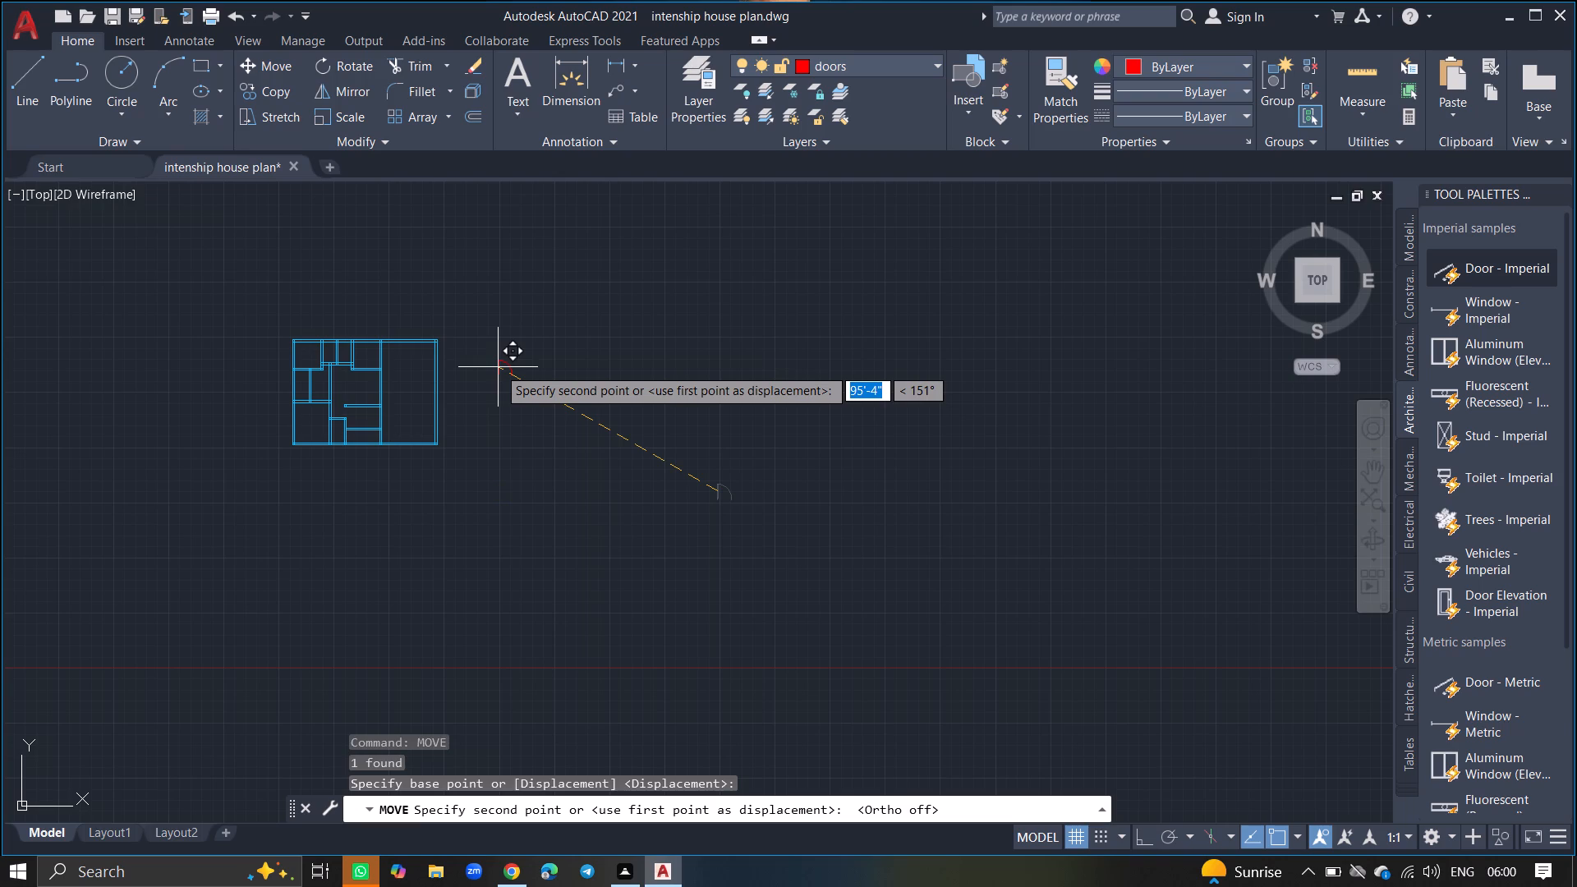
pyautogui.keyDown('ctrl'); pyautogui.scroll(7, 292, 341); pyautogui.keyUp('ctrl')
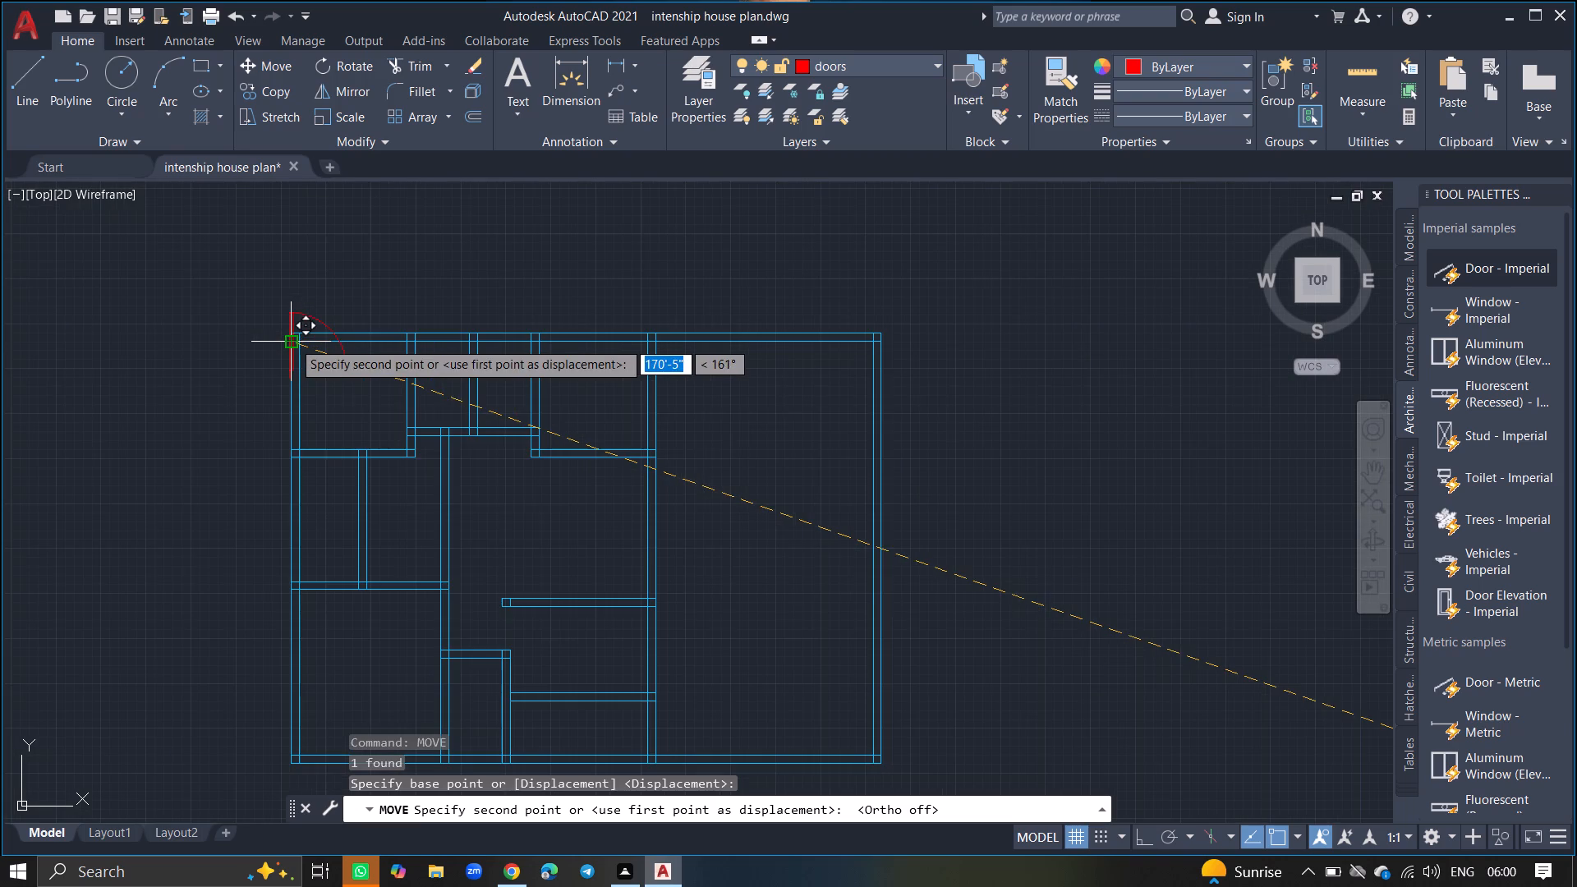
pyautogui.keyDown('ctrl'); pyautogui.scroll(4, 349, 454); pyautogui.keyUp('ctrl')
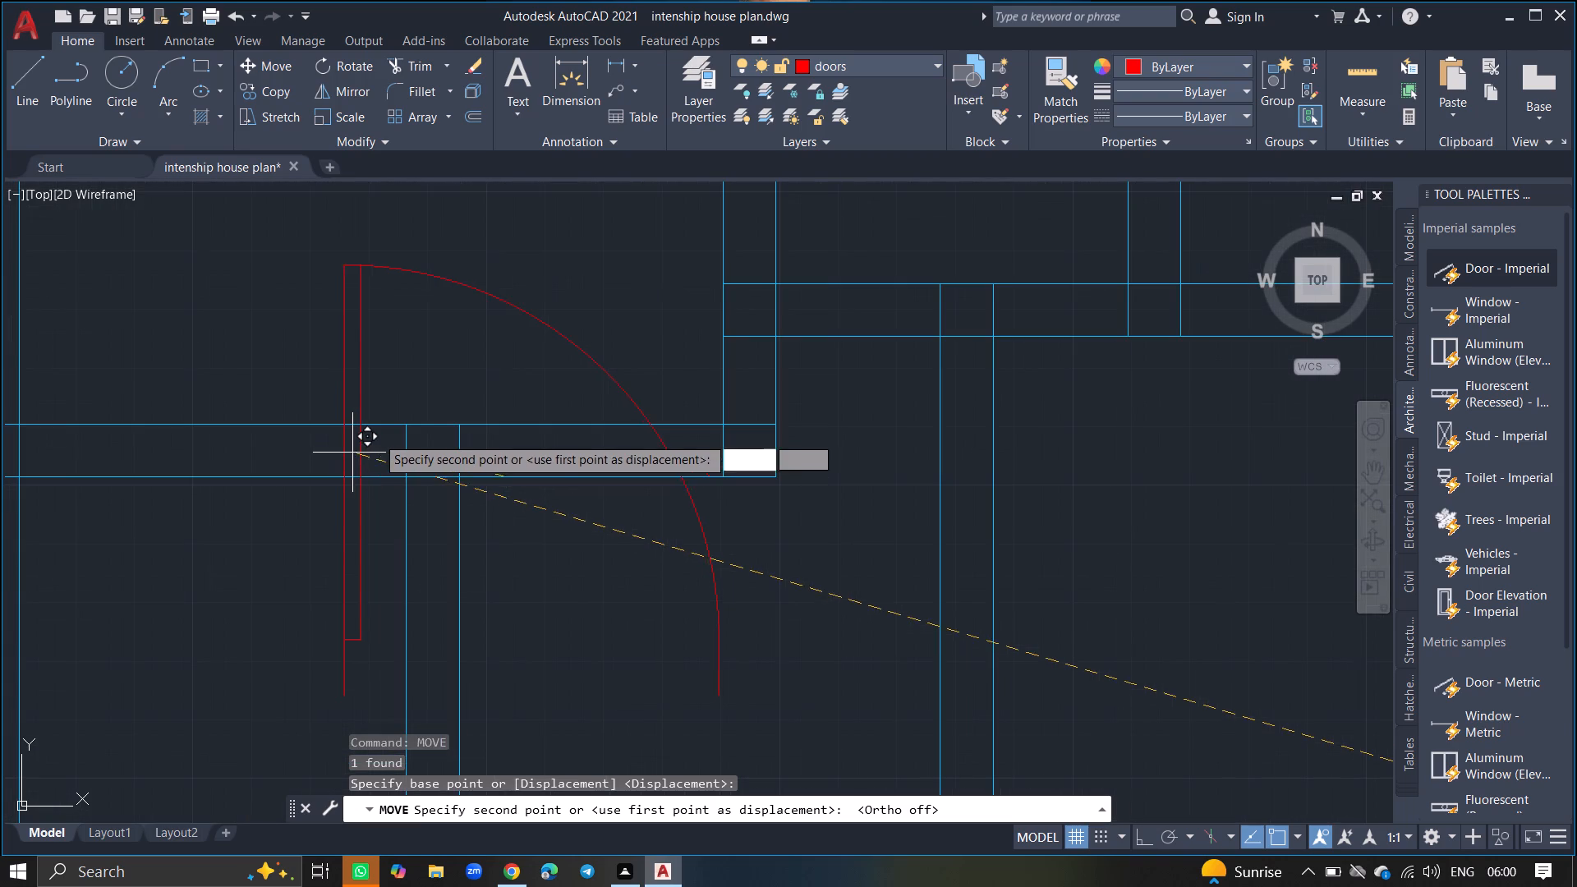
pyautogui.click(429, 403)
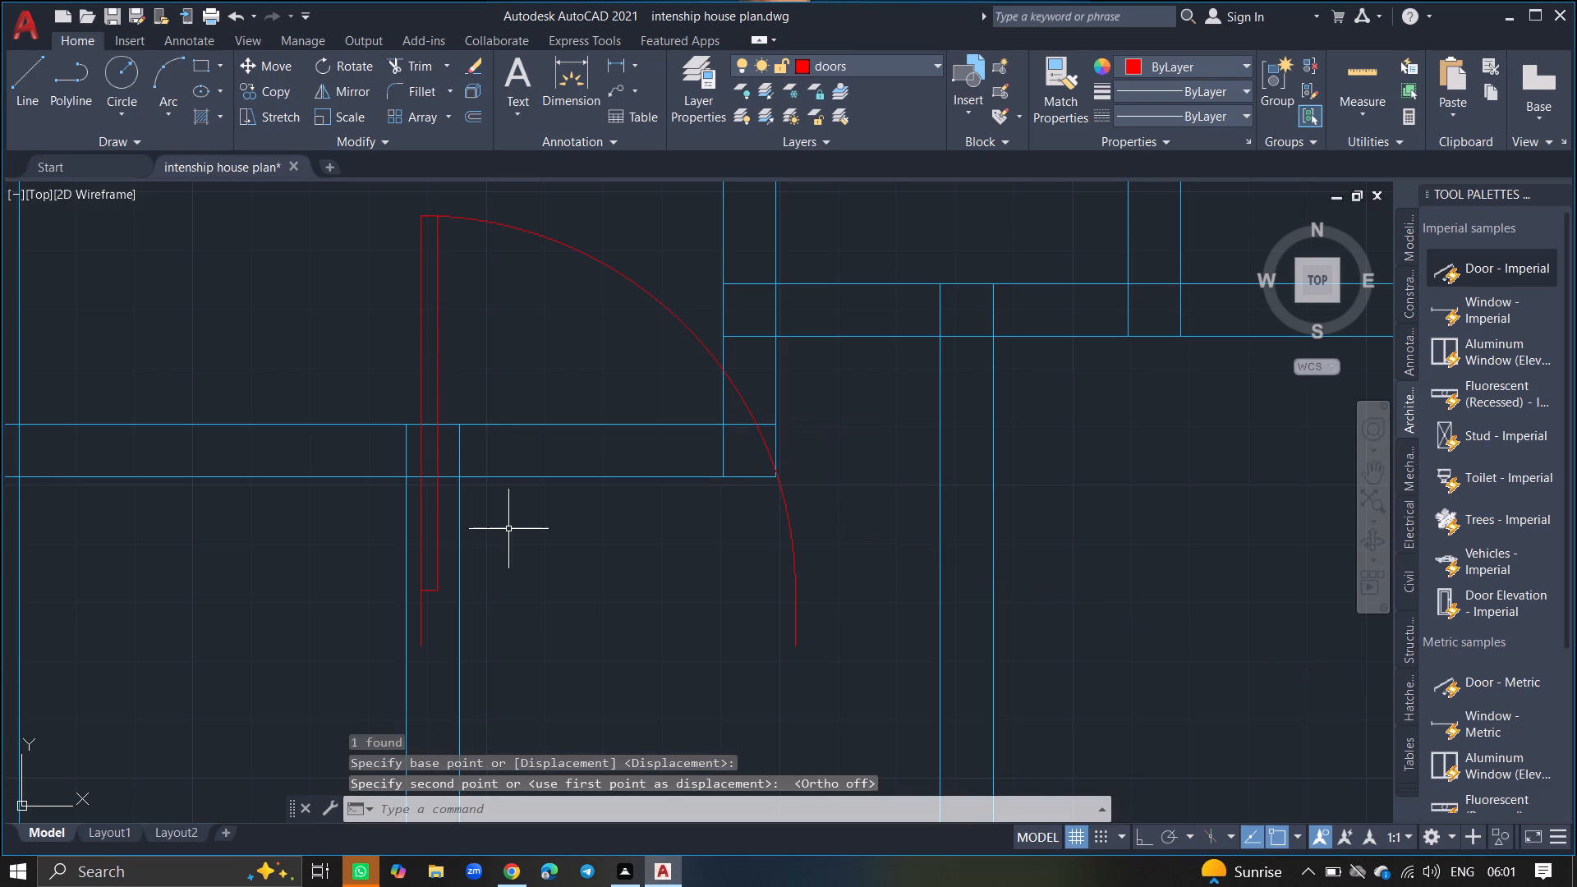
# Measure the clear horizontal wall length between the two vertical wall faces at the doorway with a linear dimension.
pyautogui.write('diml')
pyautogui.click(546, 574)
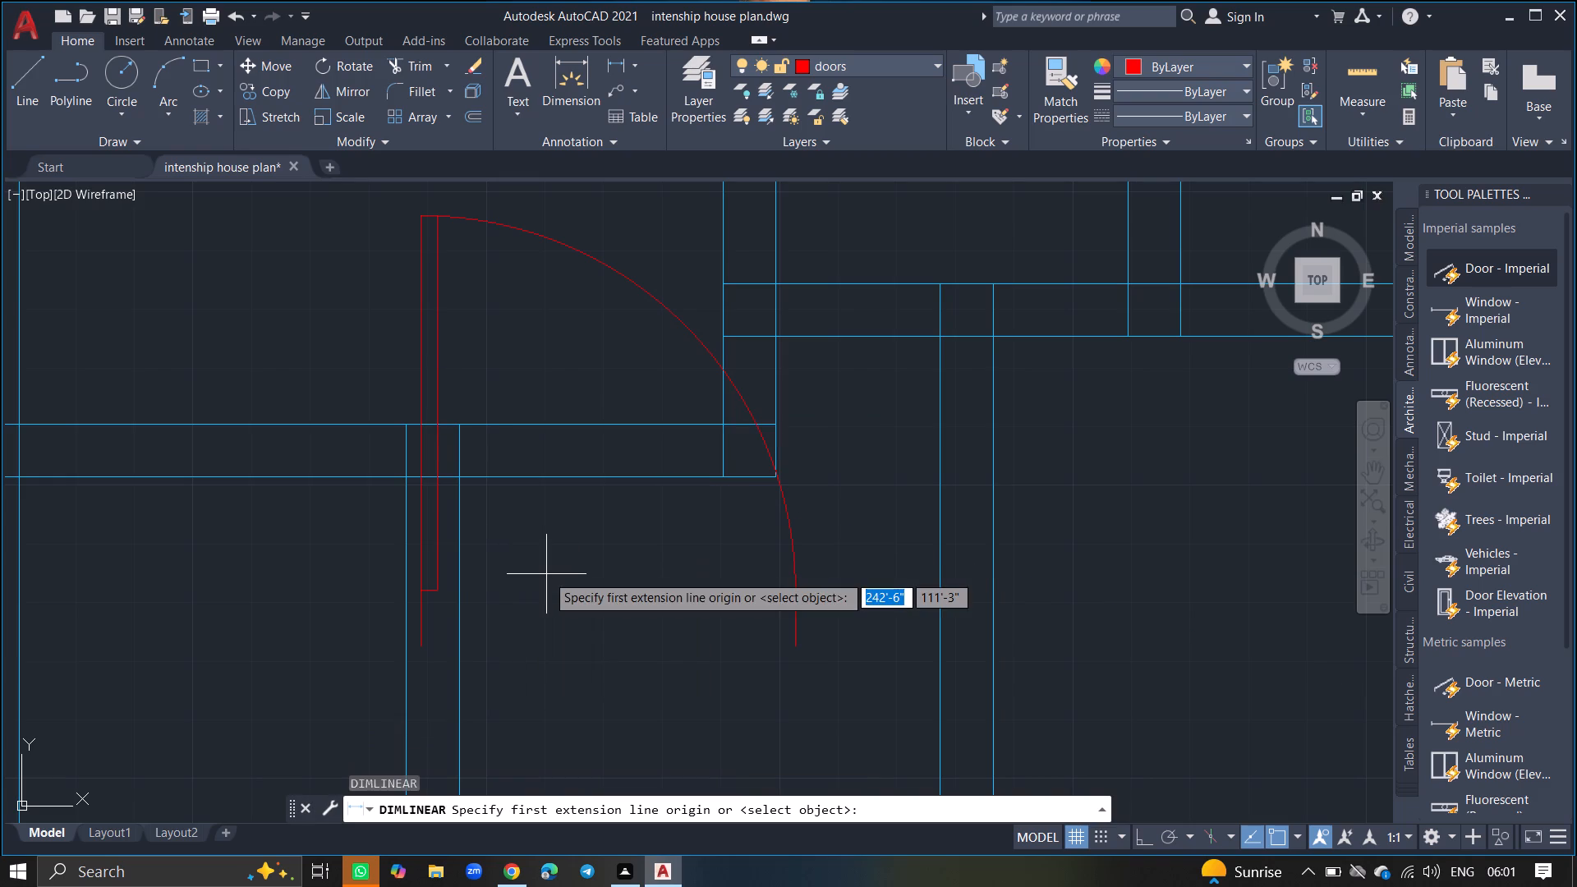
pyautogui.click(464, 473)
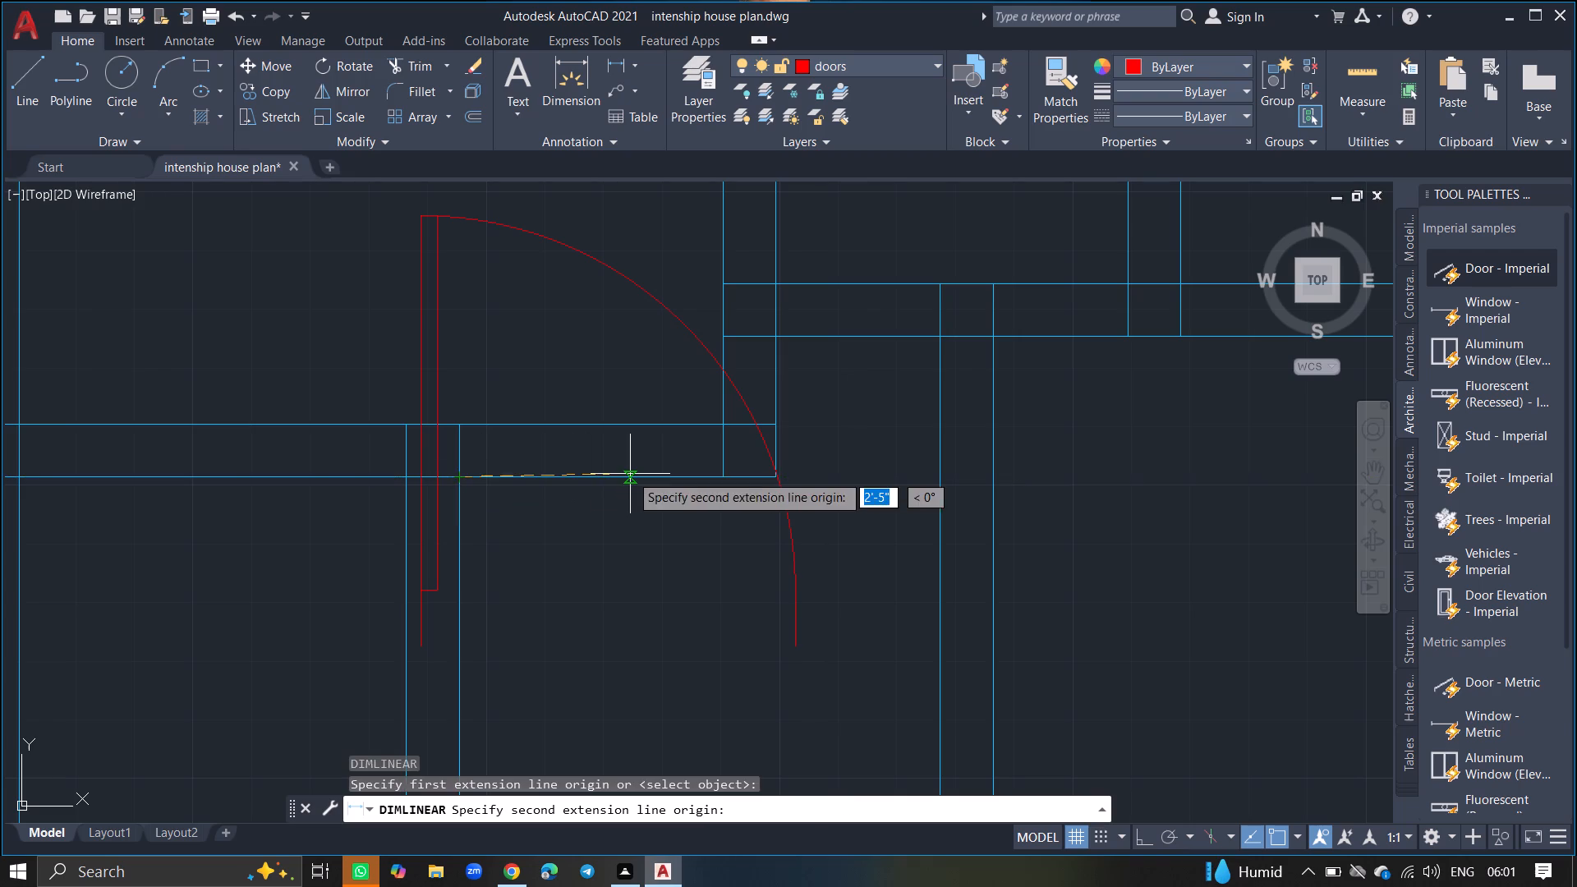
pyautogui.click(722, 476)
pyautogui.press('Escape')
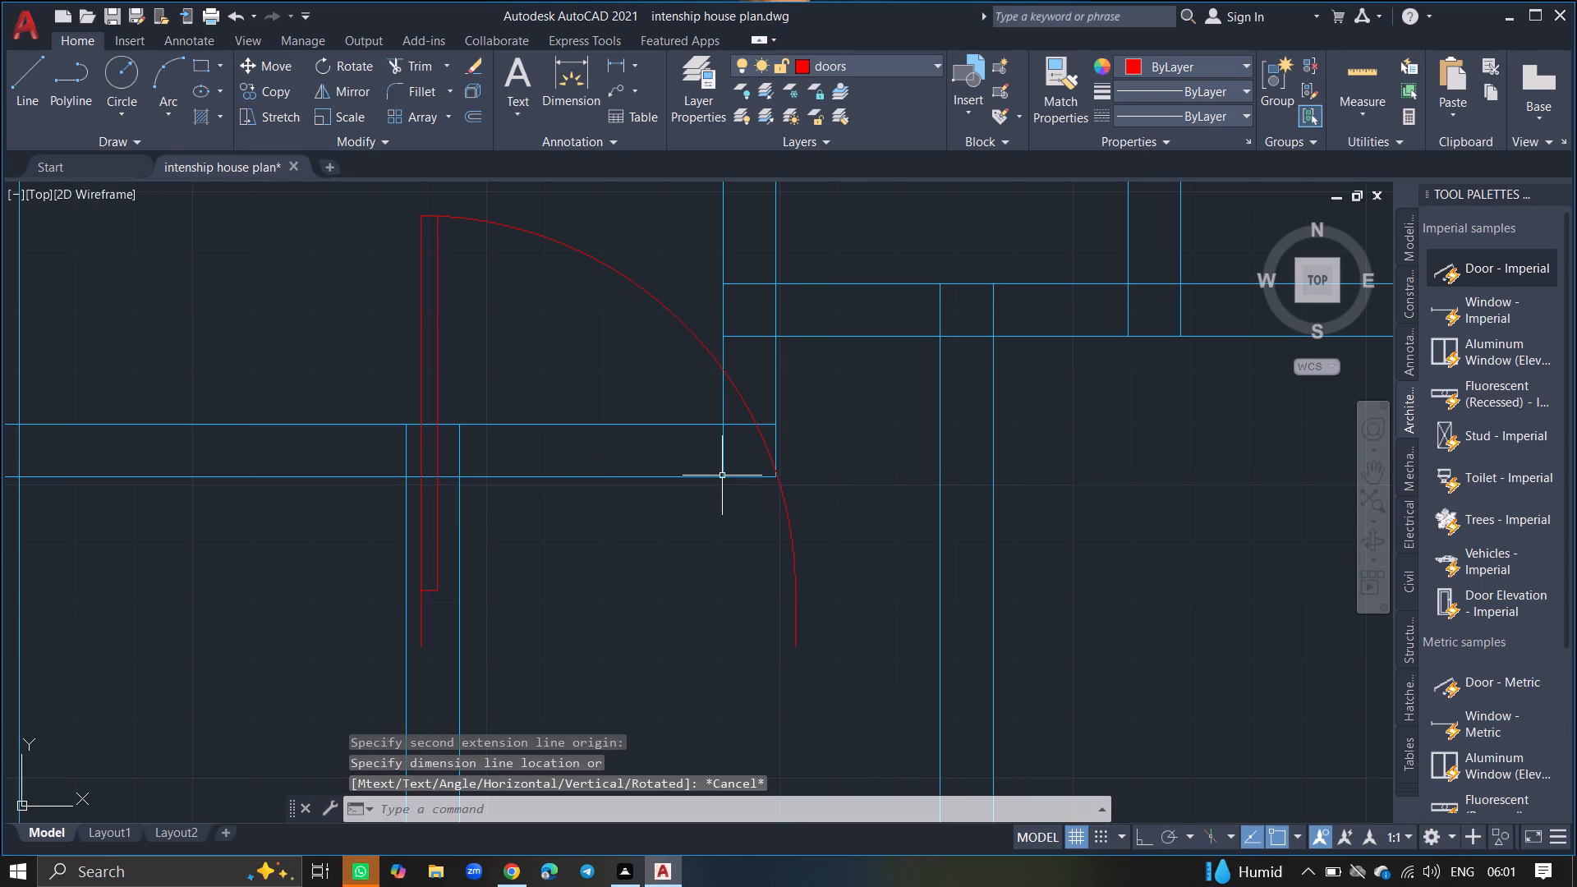
# Scale the door block by reference from its lower hinge-side endpoint, using its full opening width as the reference and 3'9" as the new length.
pyautogui.click(436, 556)
pyautogui.write('sc')
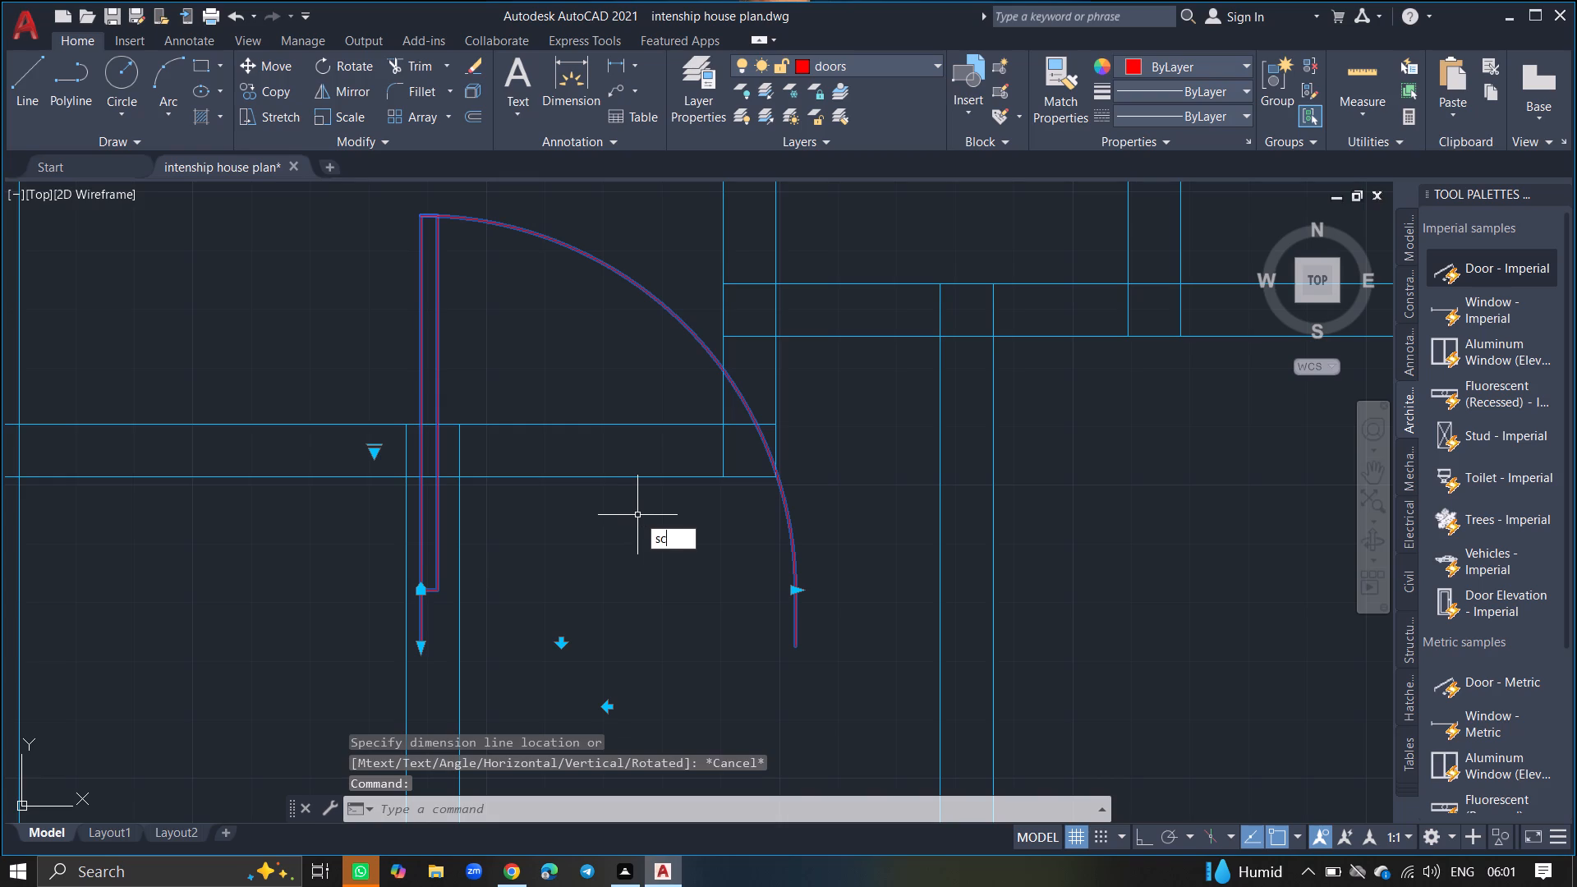
pyautogui.press('Return')
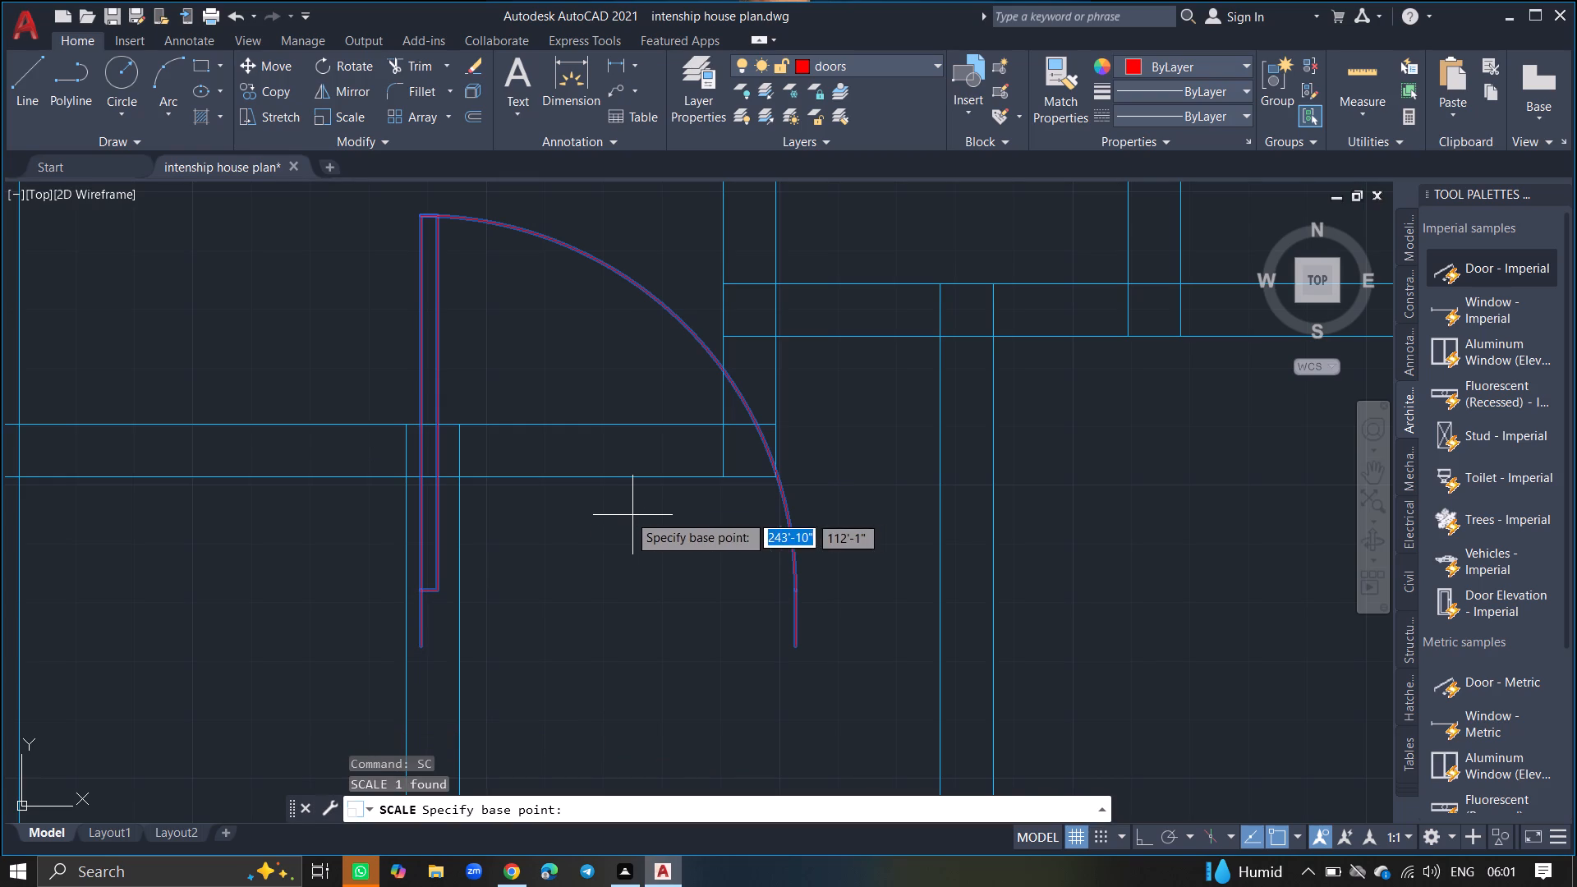
pyautogui.click(422, 646)
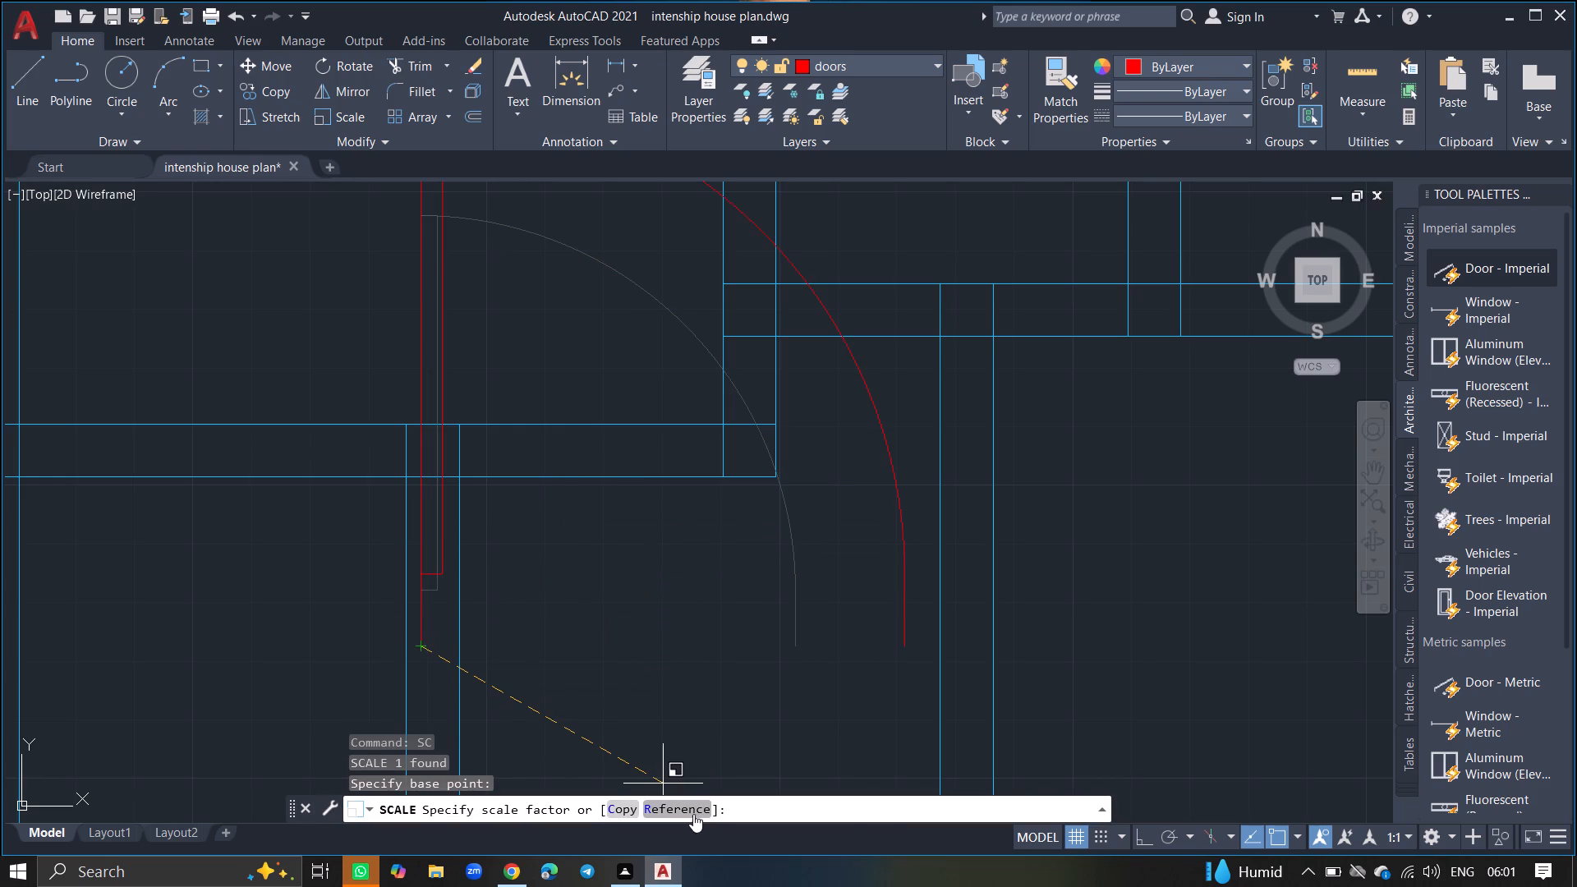
pyautogui.click(684, 803)
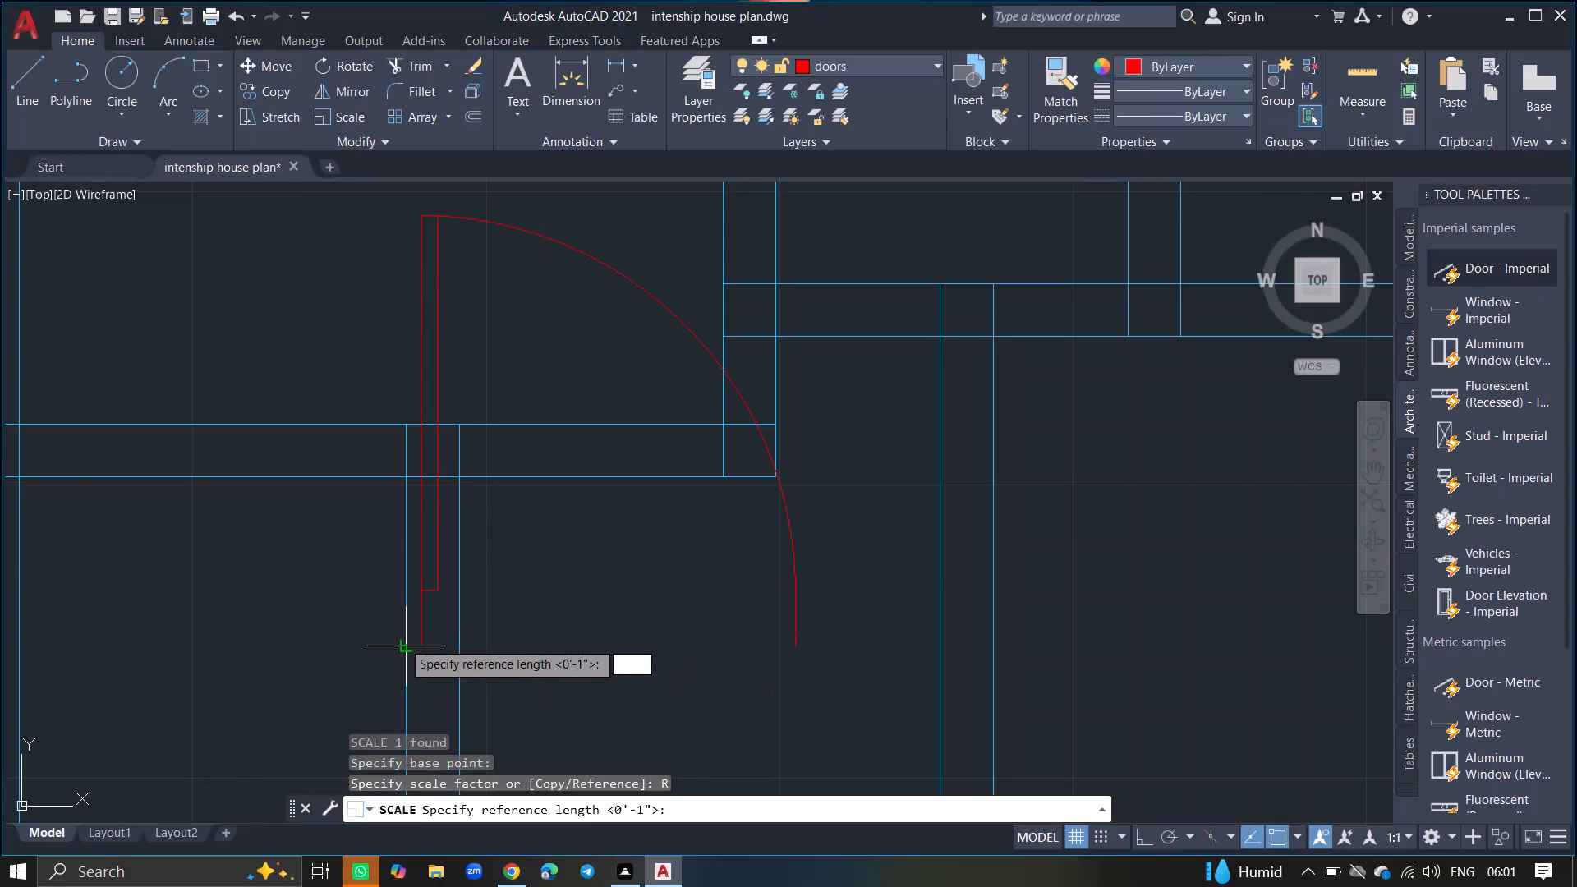
pyautogui.click(418, 642)
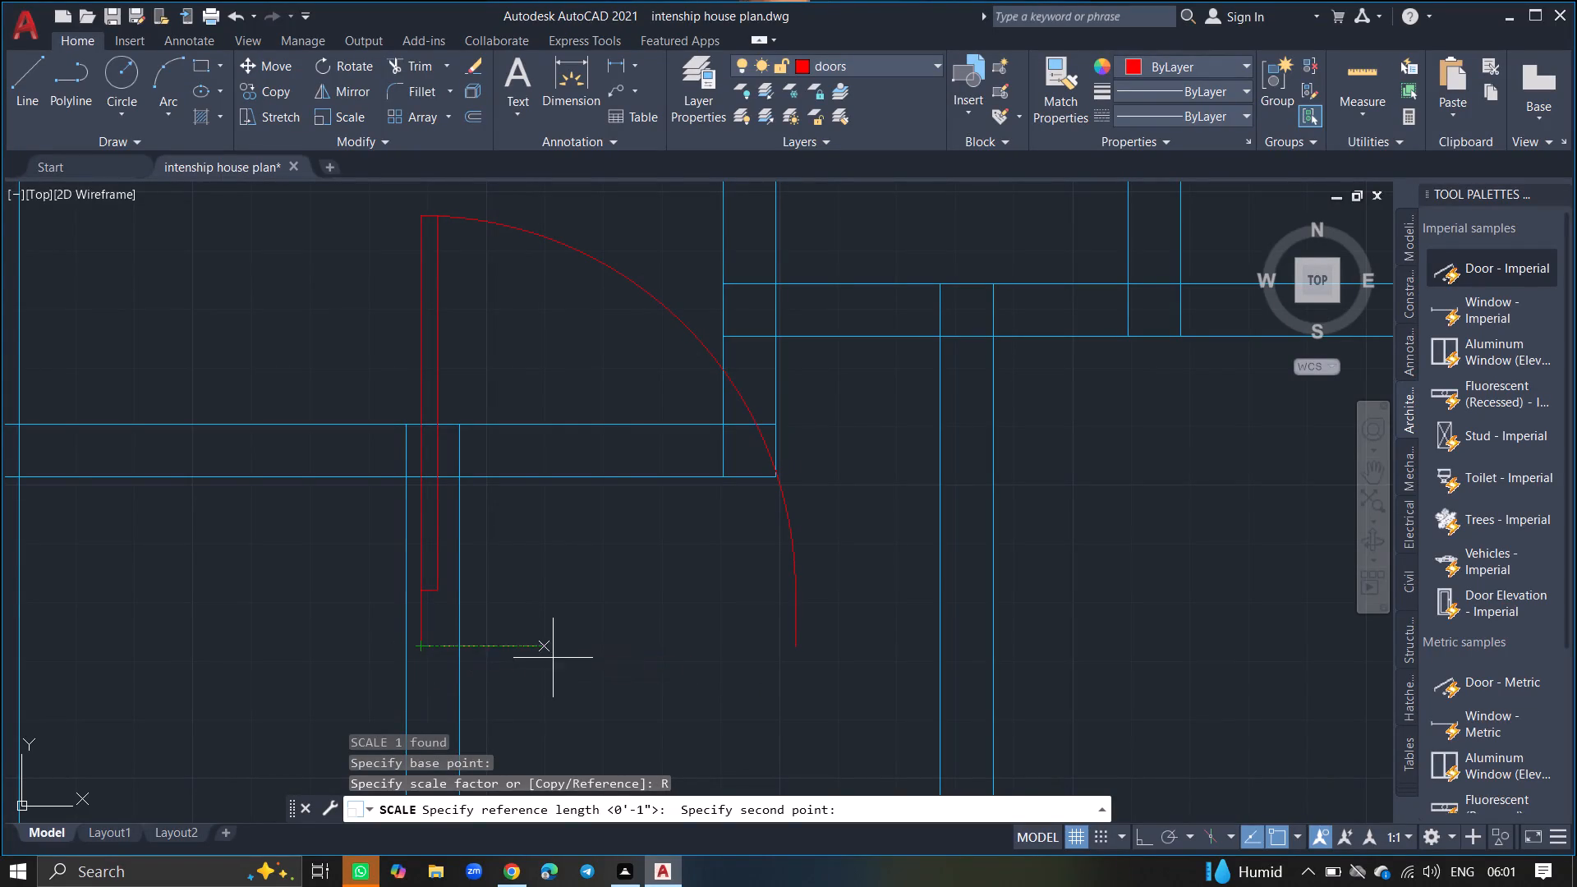
pyautogui.click(792, 644)
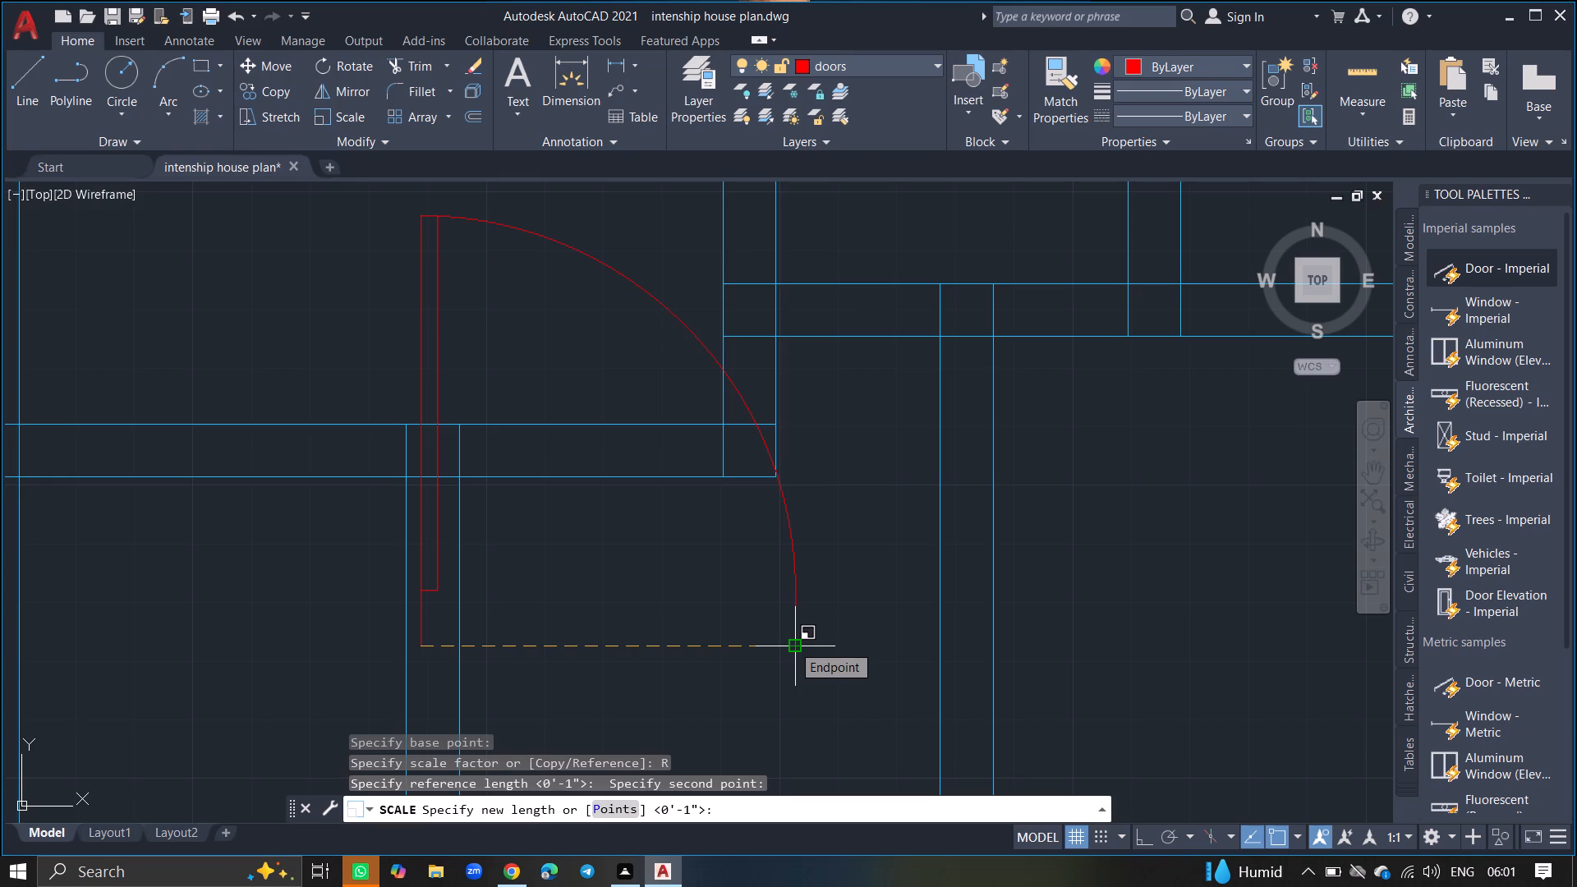
pyautogui.write("3'")
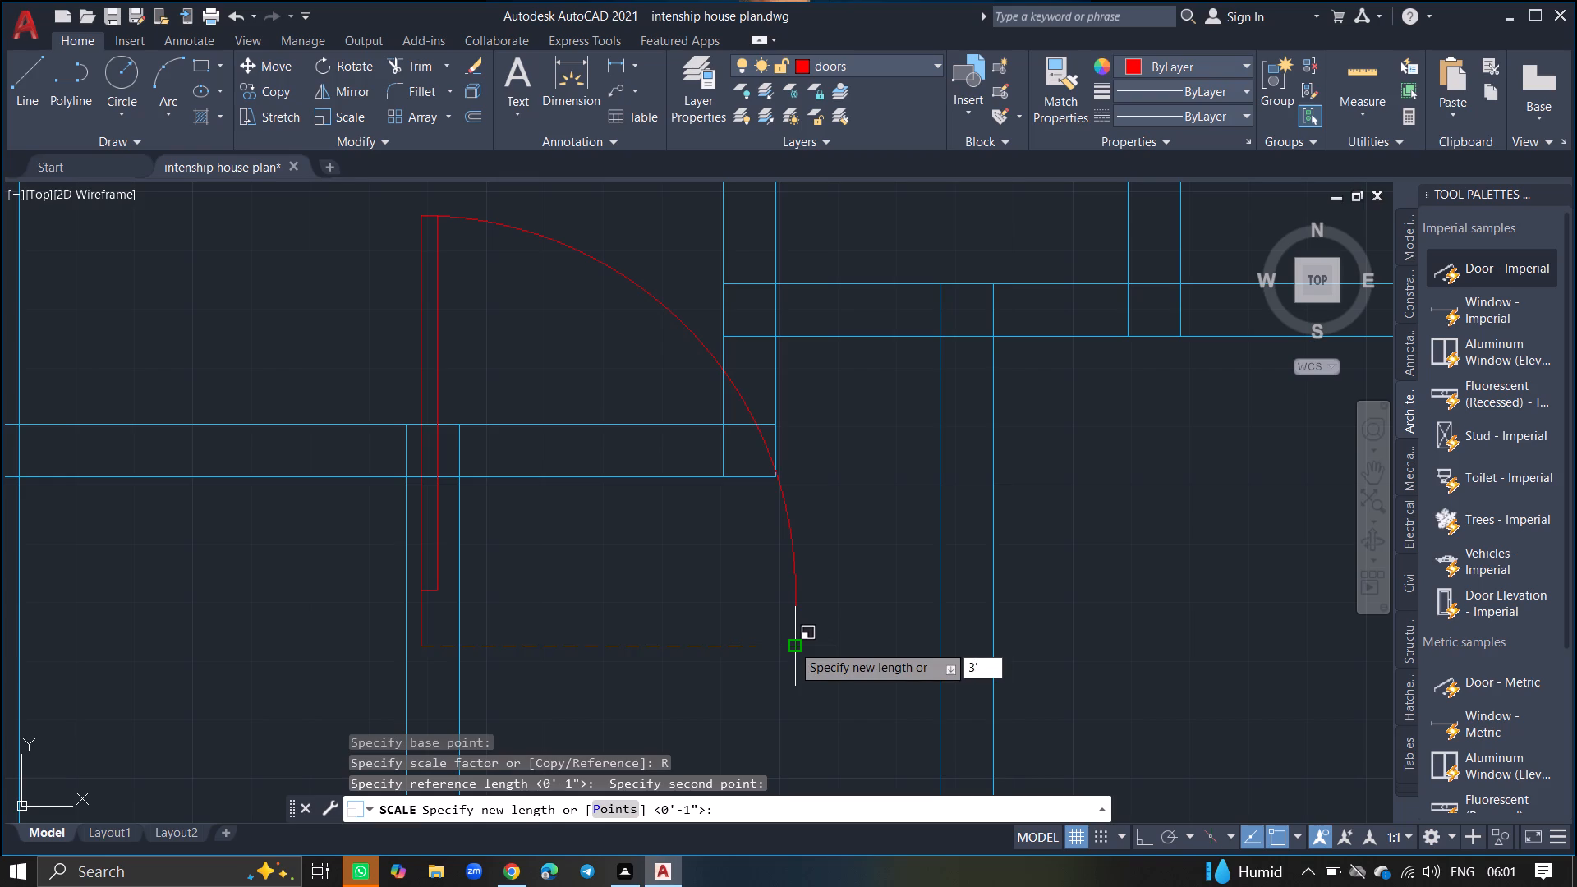
pyautogui.press('9')
pyautogui.hotkey('shift', '"')
pyautogui.press('Return')
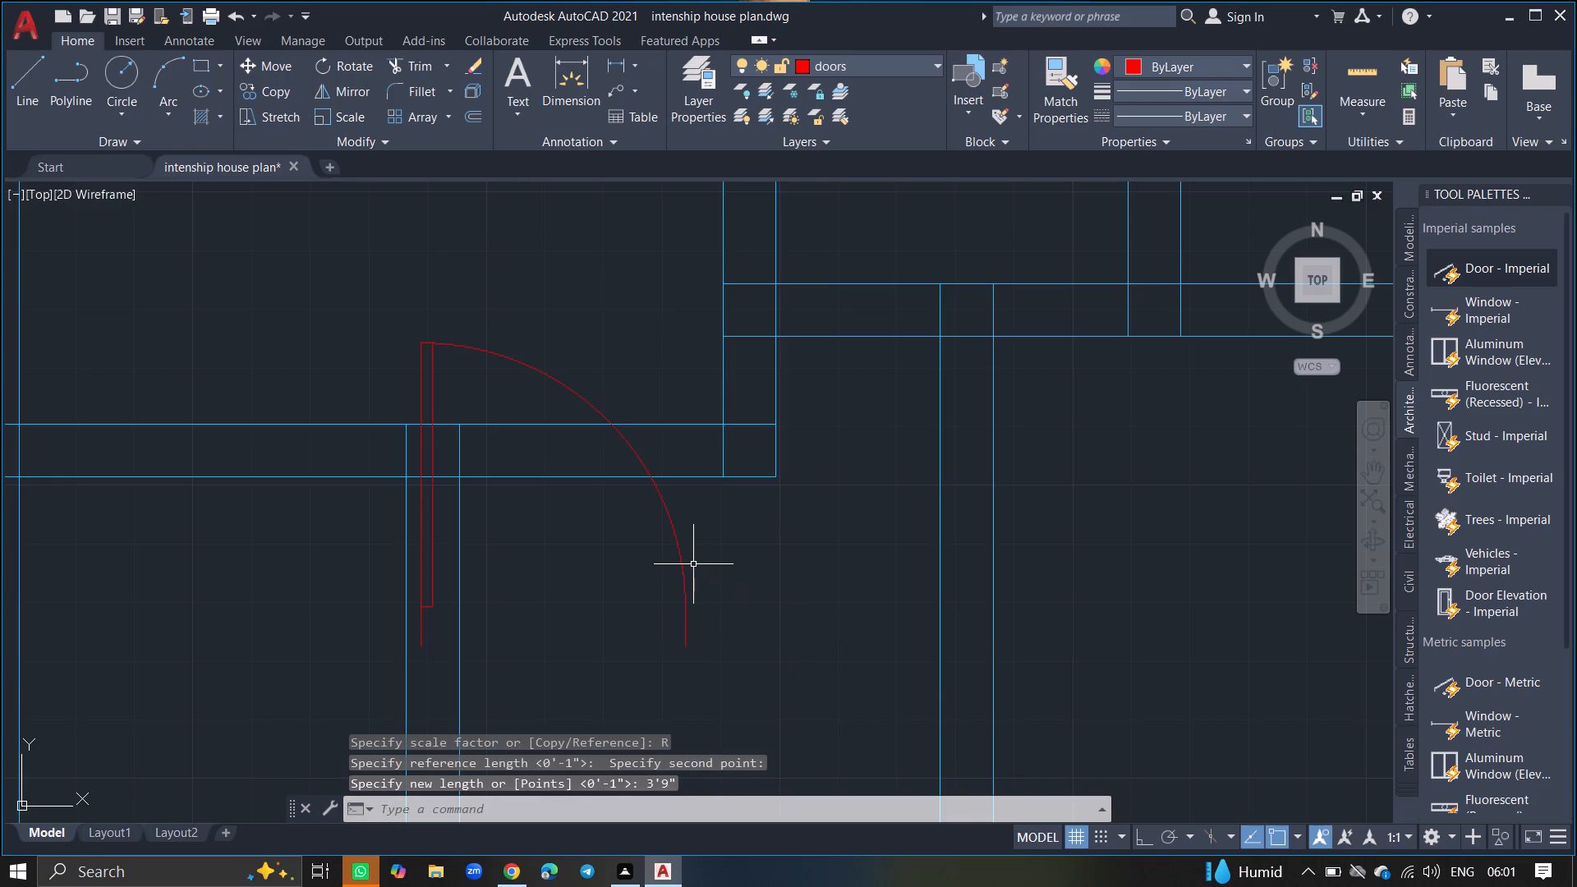
# Move the door block about 1'-8" up and across so it spans the horizontal wall between the two vertical wall faces.
pyautogui.click(678, 564)
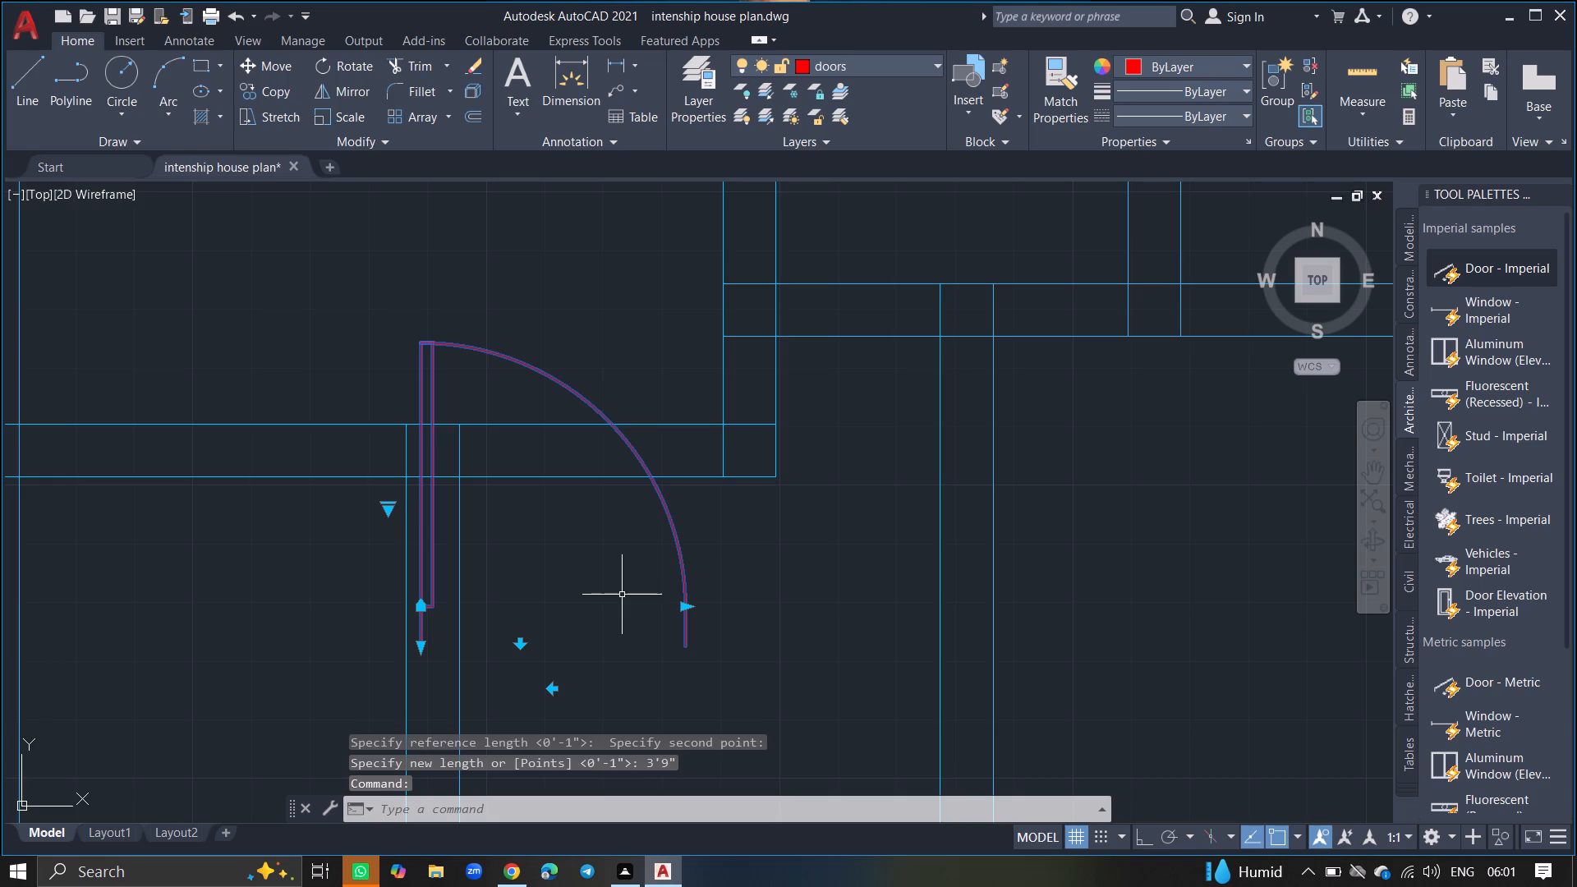
pyautogui.write('move')
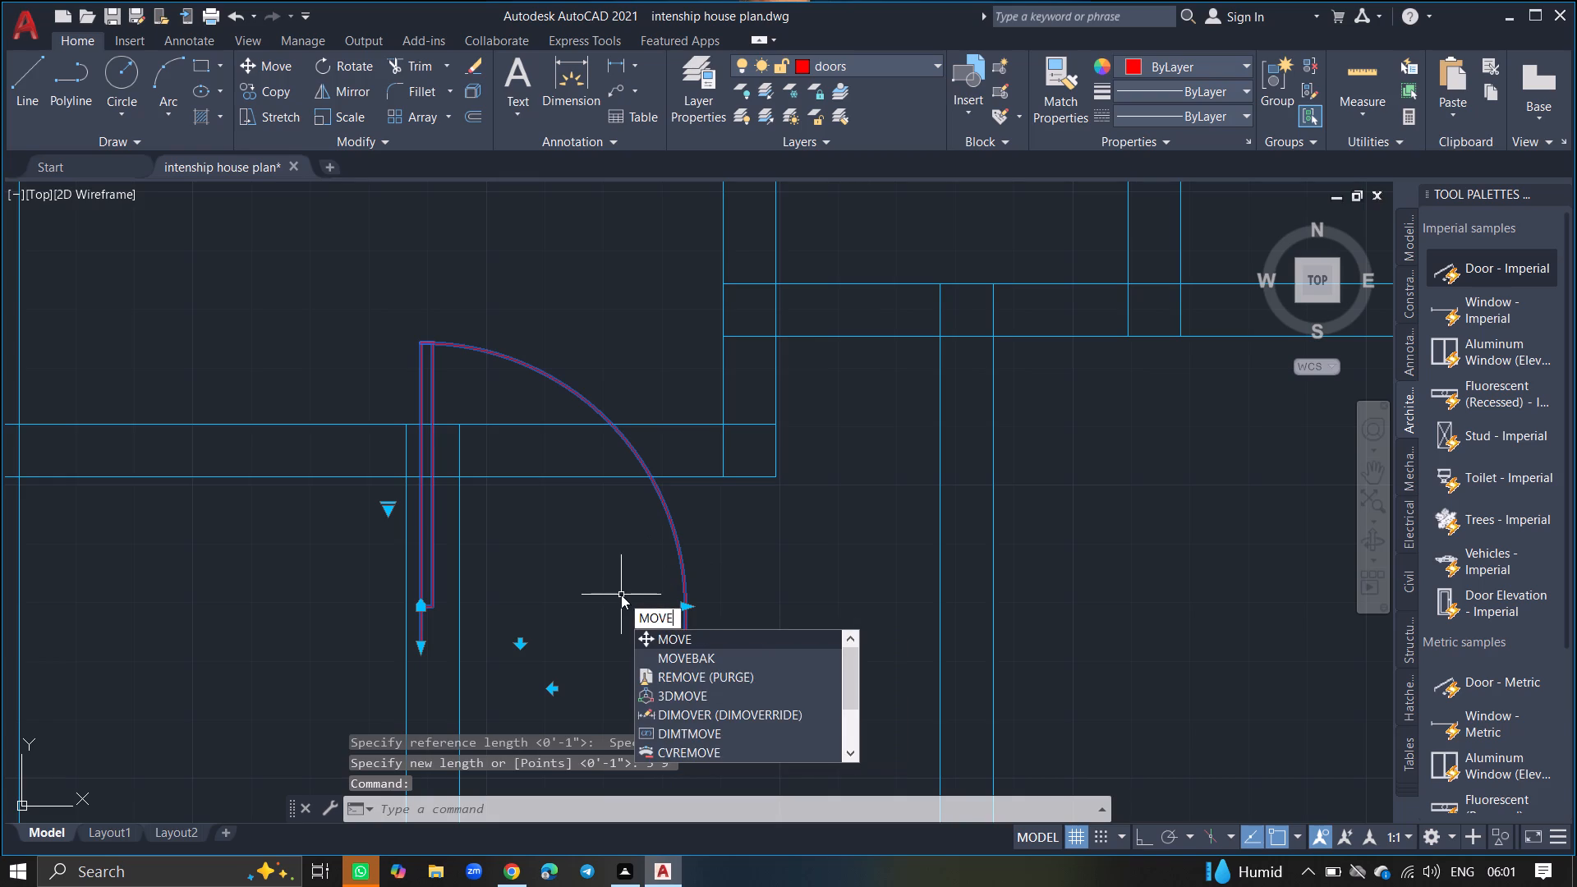
pyautogui.press('Return')
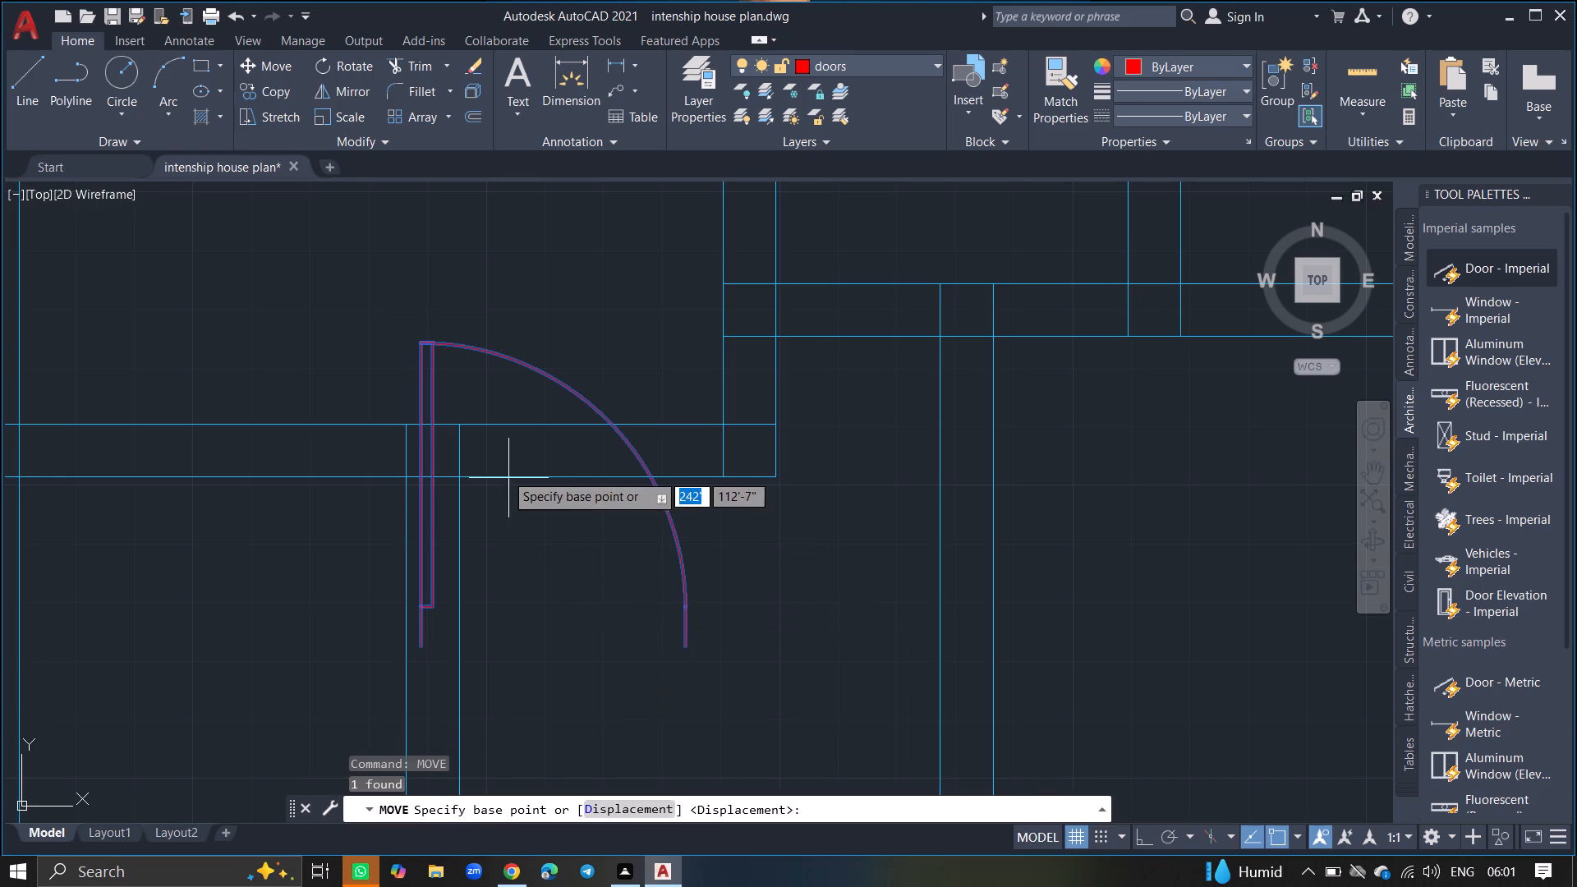
pyautogui.click(426, 476)
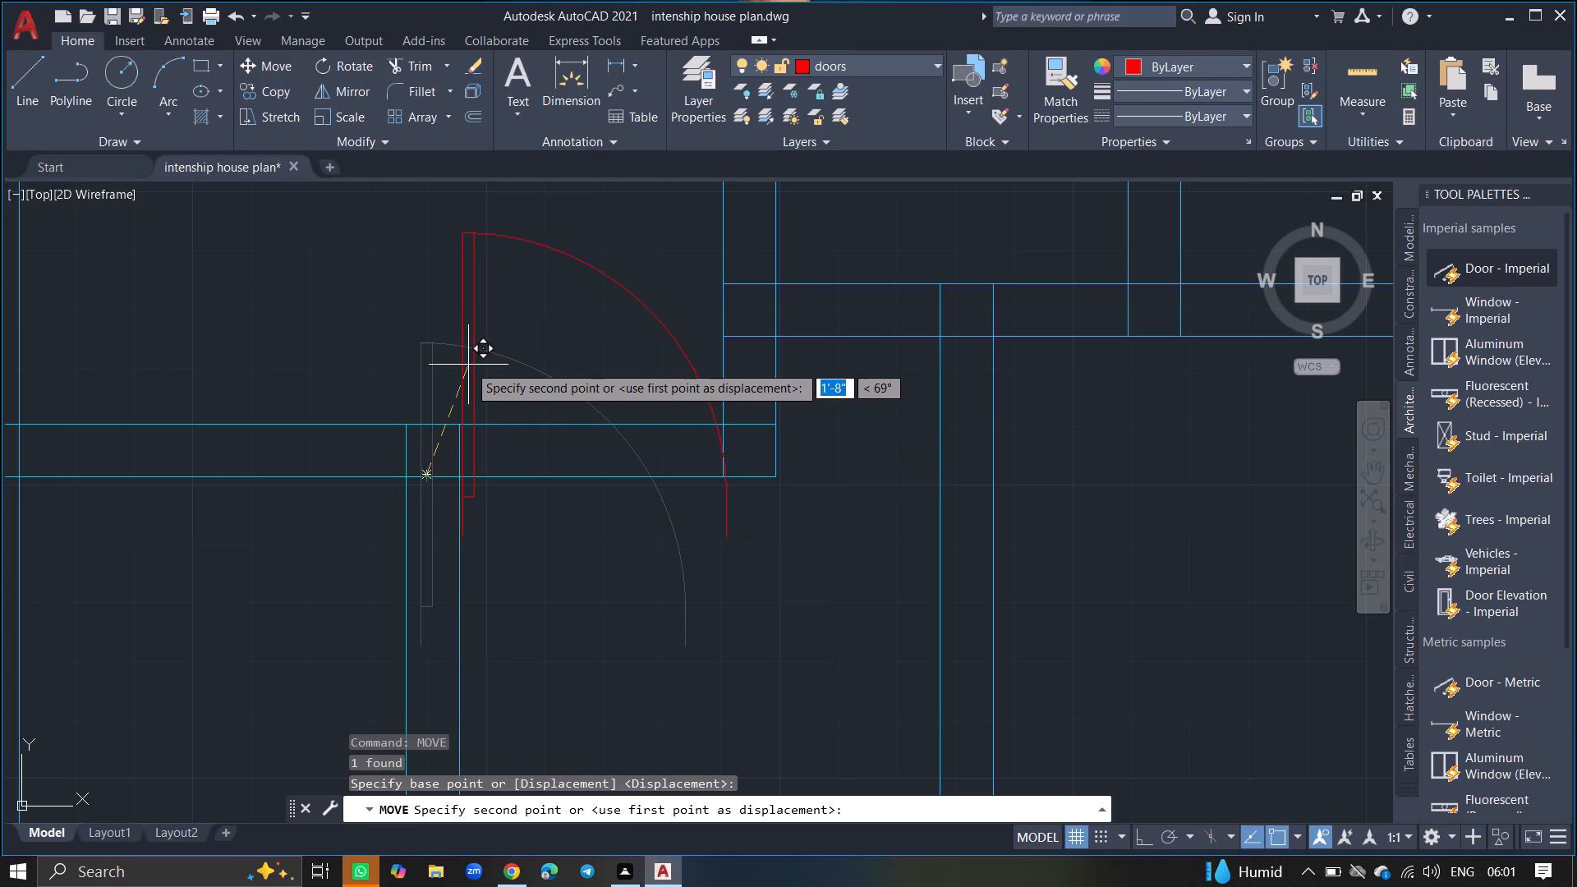
pyautogui.click(468, 365)
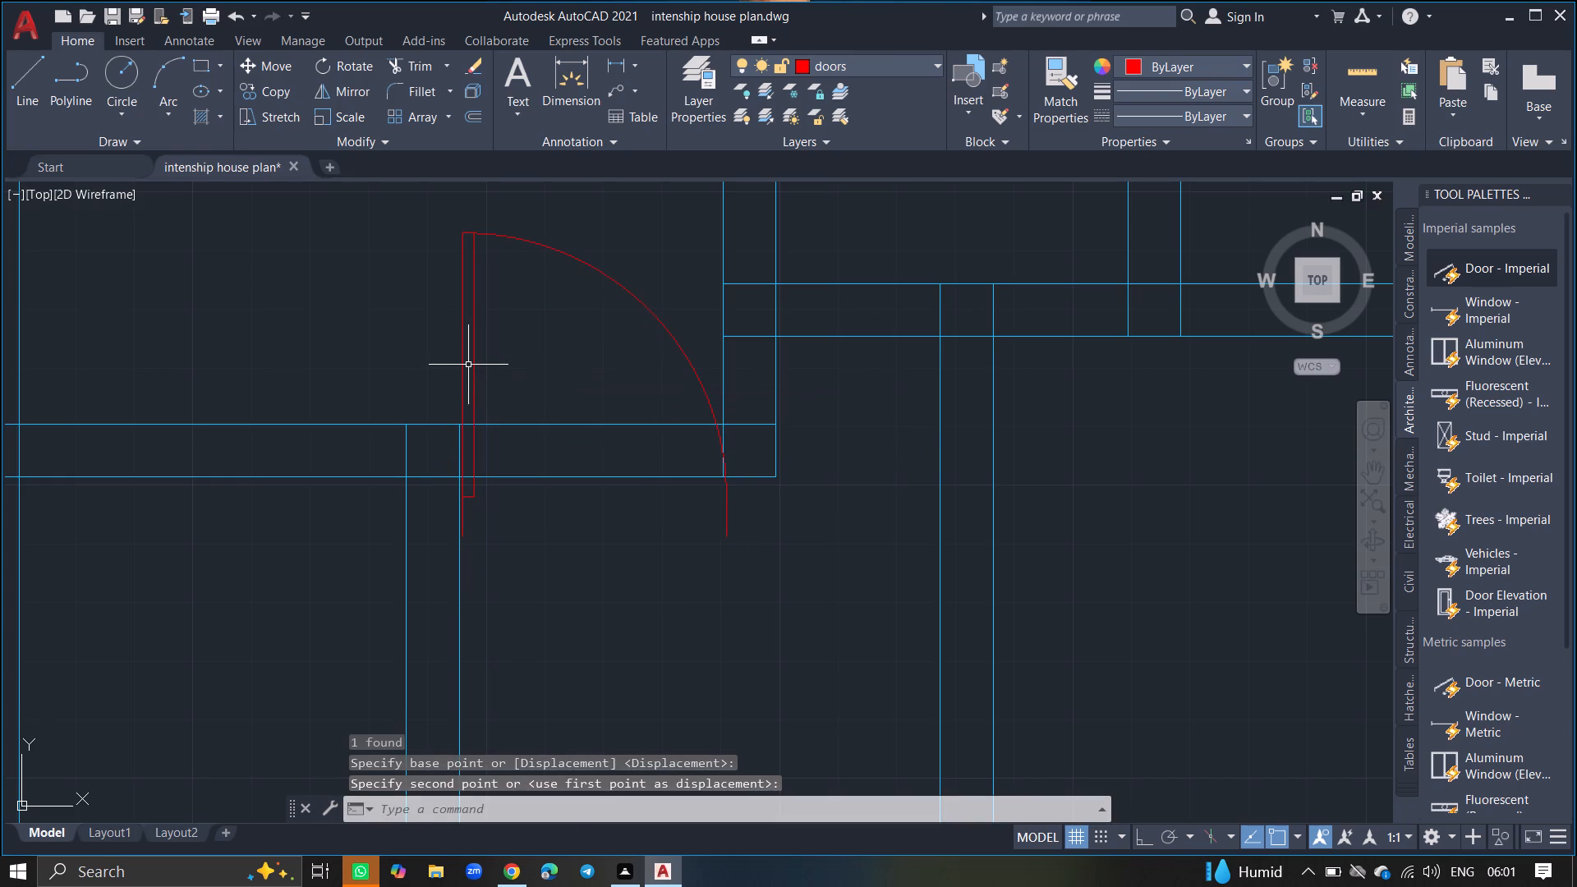
# Scale the door block down slightly freehand, using the midpoint of the door leaf as the base point.
pyautogui.click(468, 365)
pyautogui.click(397, 384)
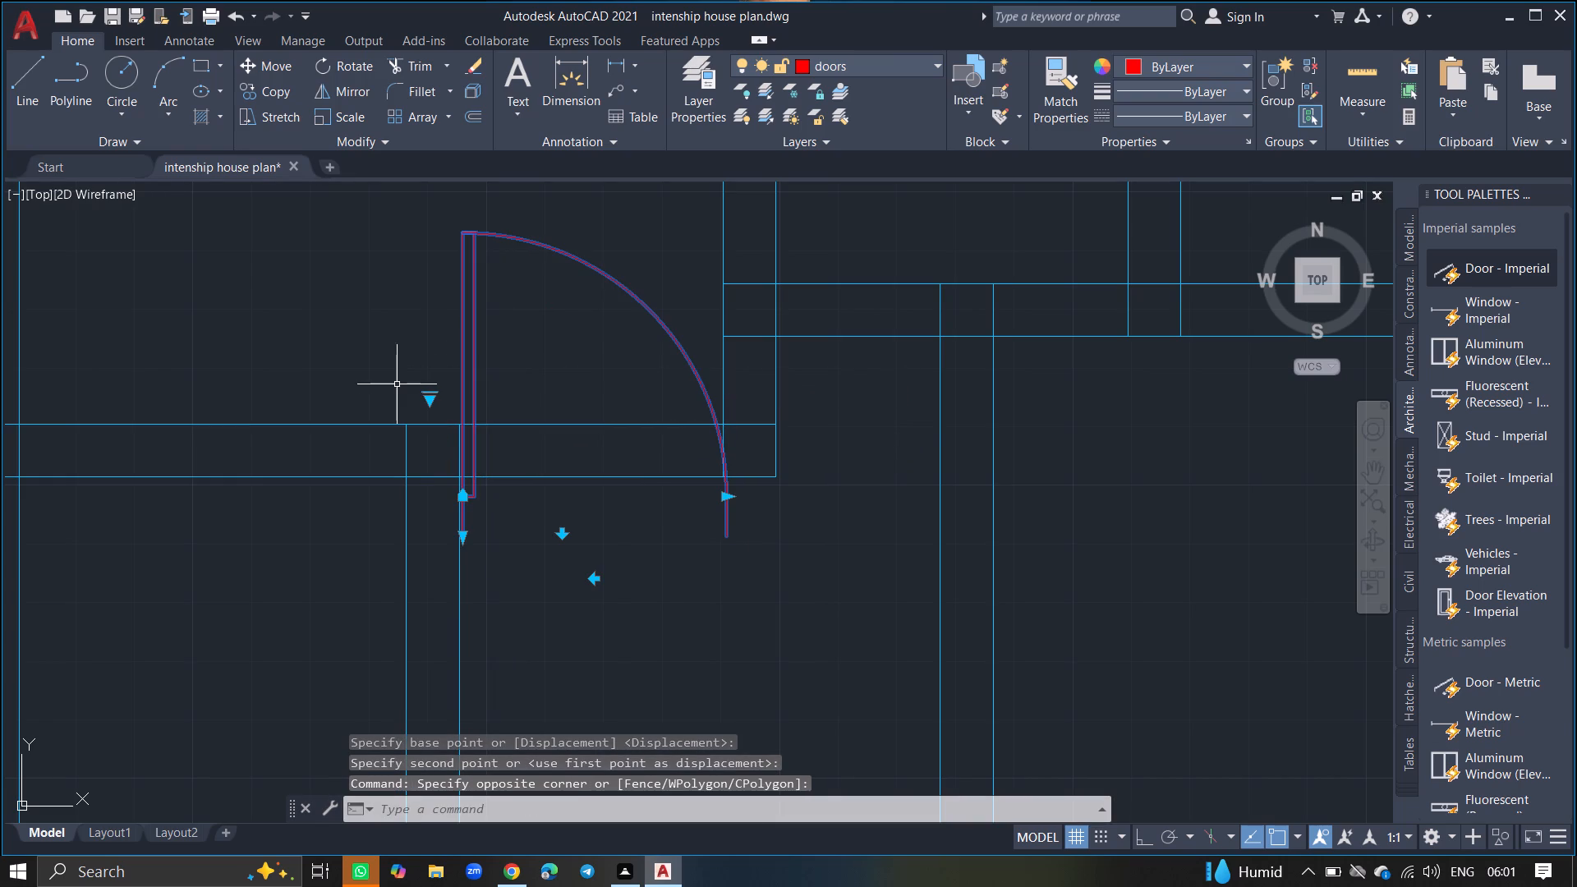
pyautogui.write('sc')
pyautogui.press('Return')
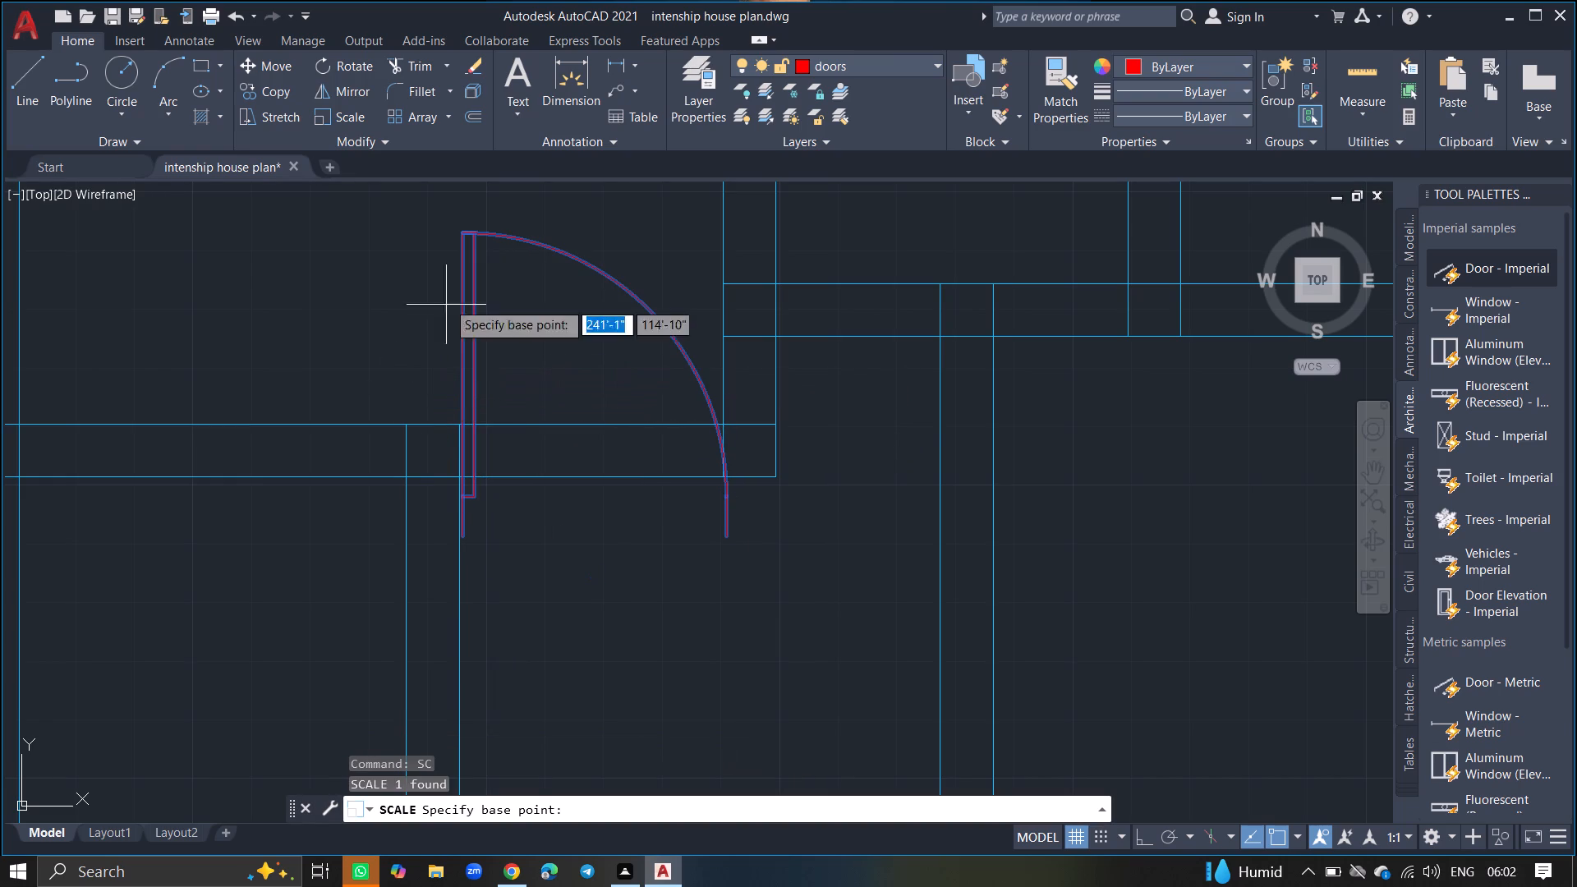
pyautogui.click(468, 367)
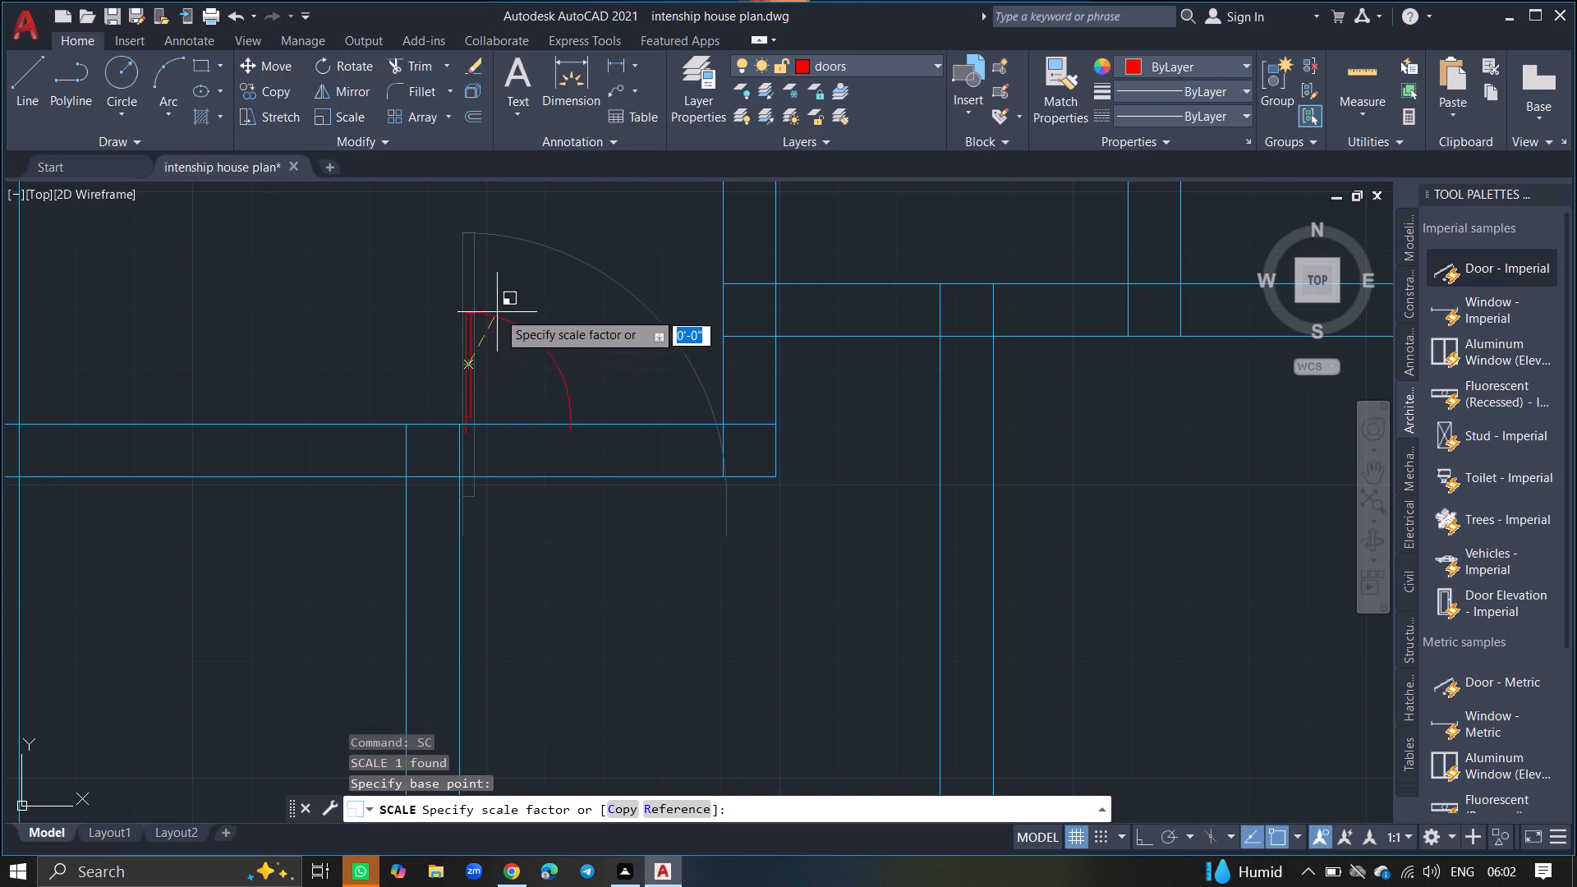
pyautogui.click(555, 257)
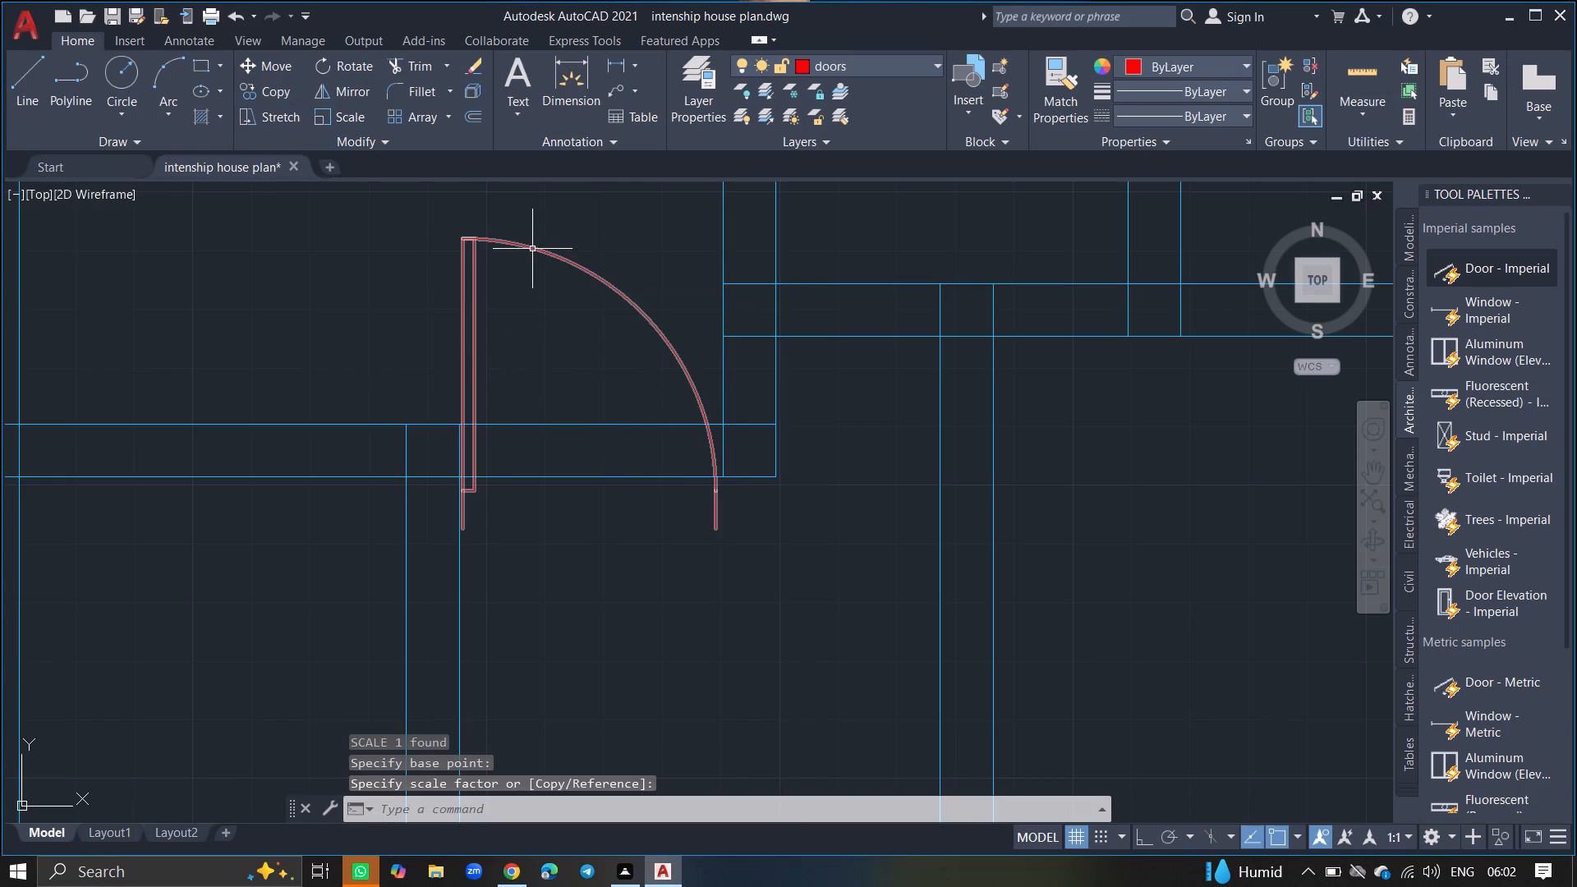
# Move the door block up about 7" so its jambs sit within the horizontal wall's thickness.
pyautogui.click(532, 248)
pyautogui.write('move')
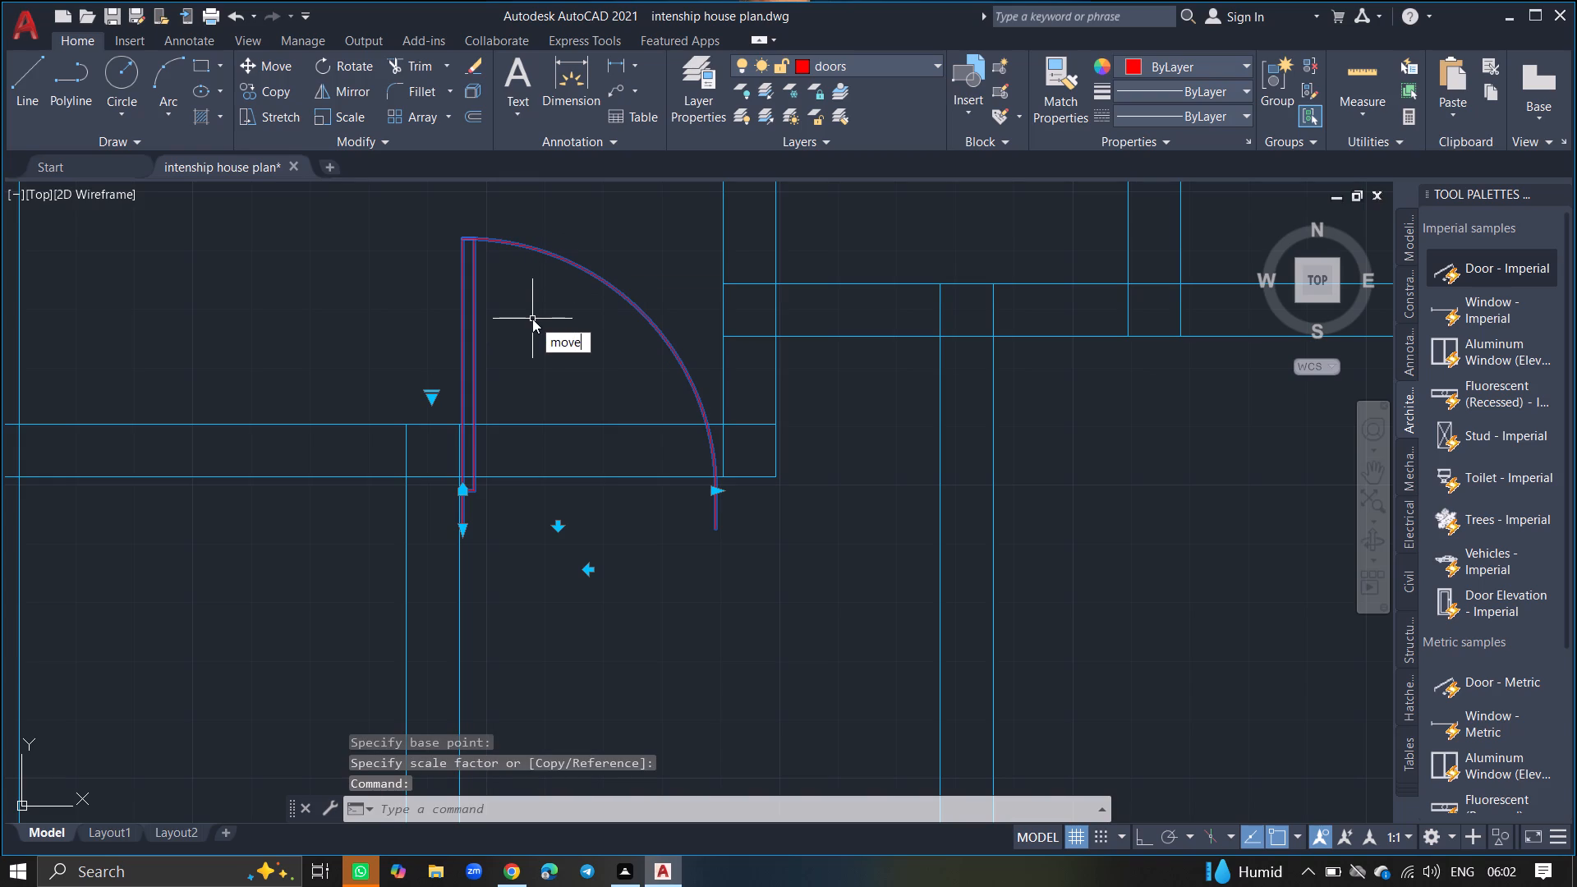
pyautogui.press('Return')
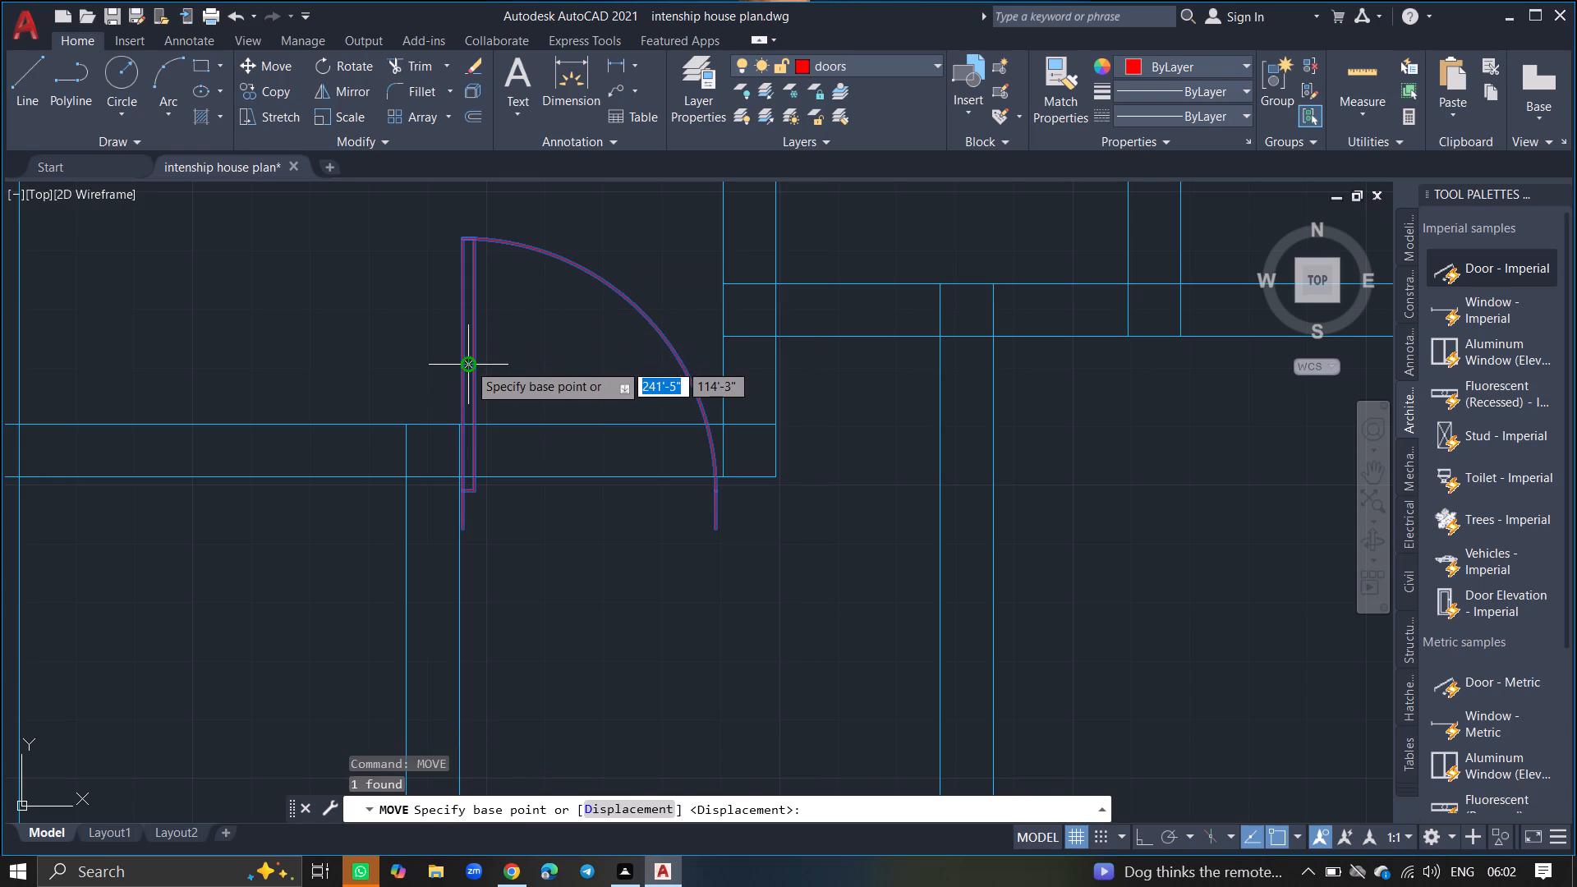
pyautogui.click(468, 363)
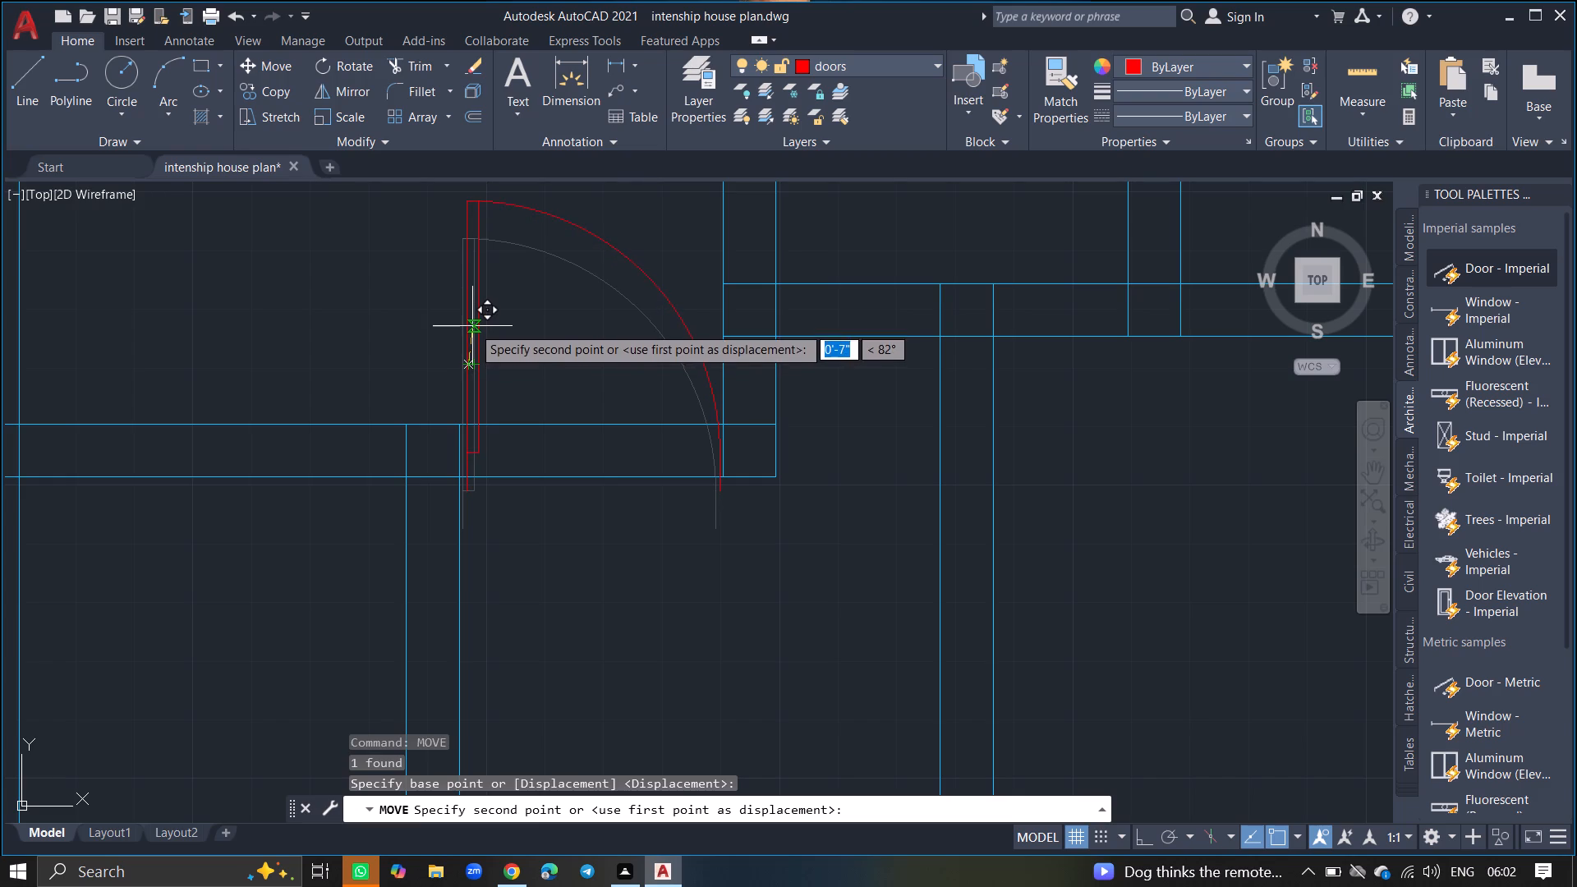
pyautogui.click(471, 321)
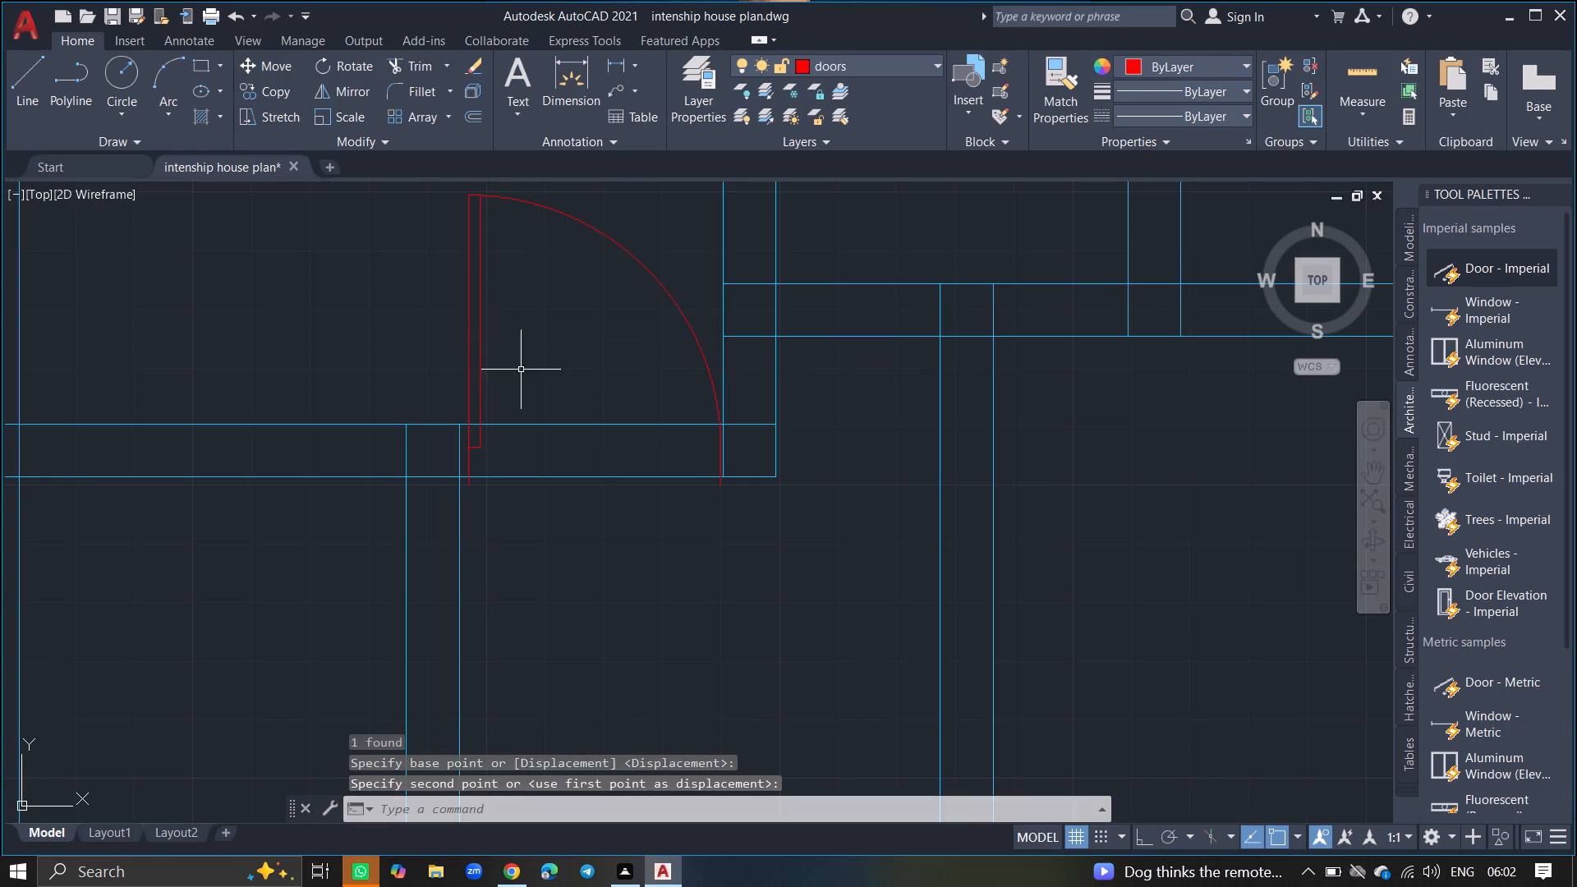
# Trim both horizontal wall lines across the door opening, including the short upper stub inside the door leaf.
pyautogui.write('trim')
pyautogui.press('Return')
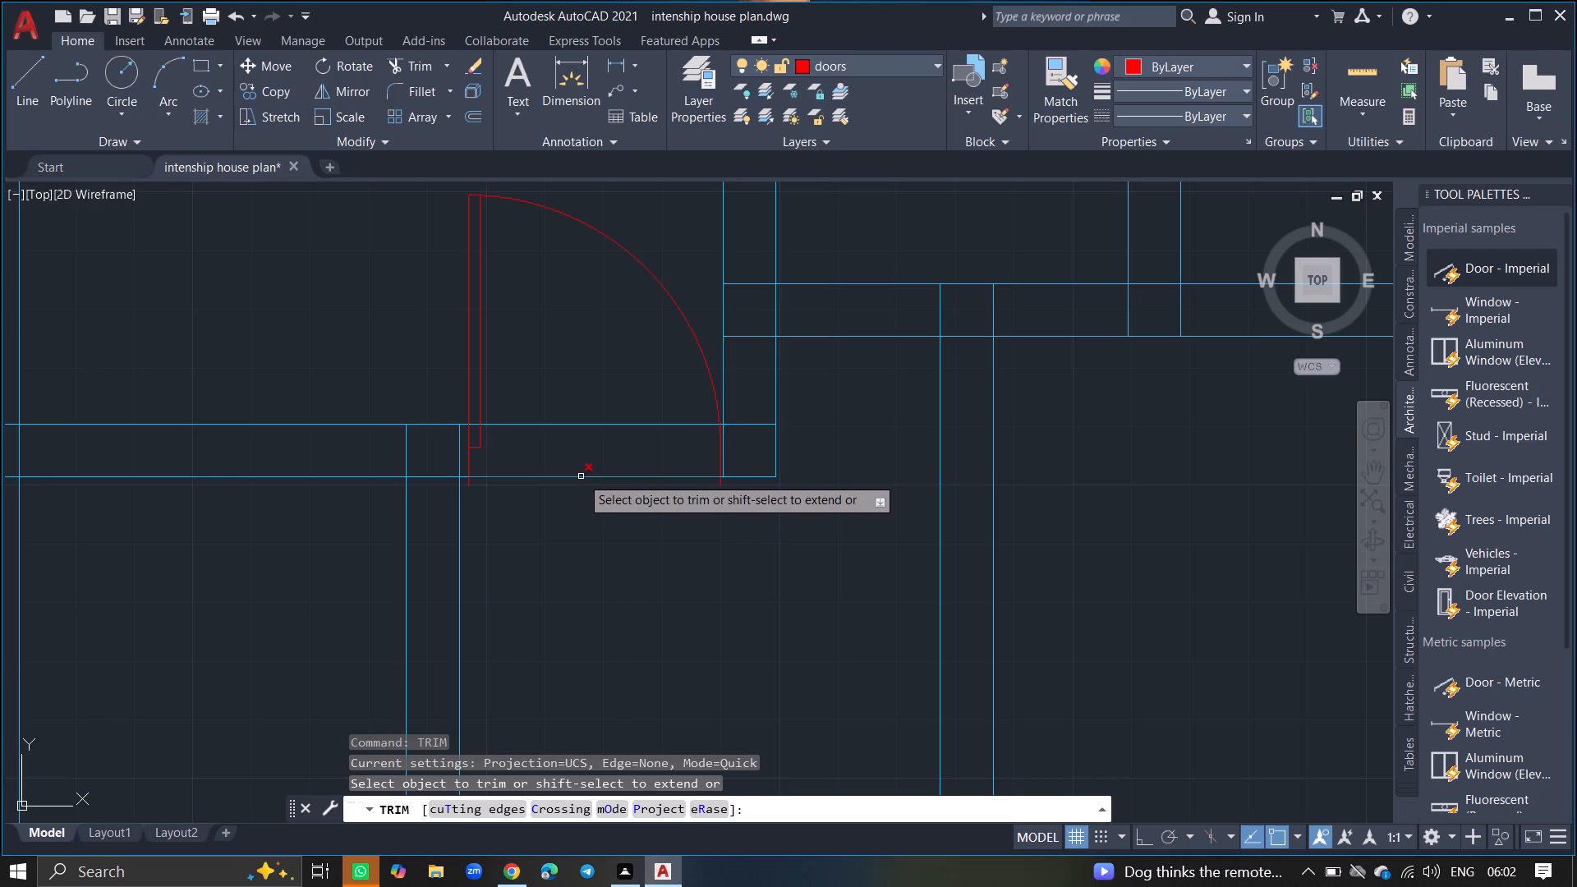
pyautogui.click(581, 476)
pyautogui.click(581, 476)
pyautogui.click(581, 476)
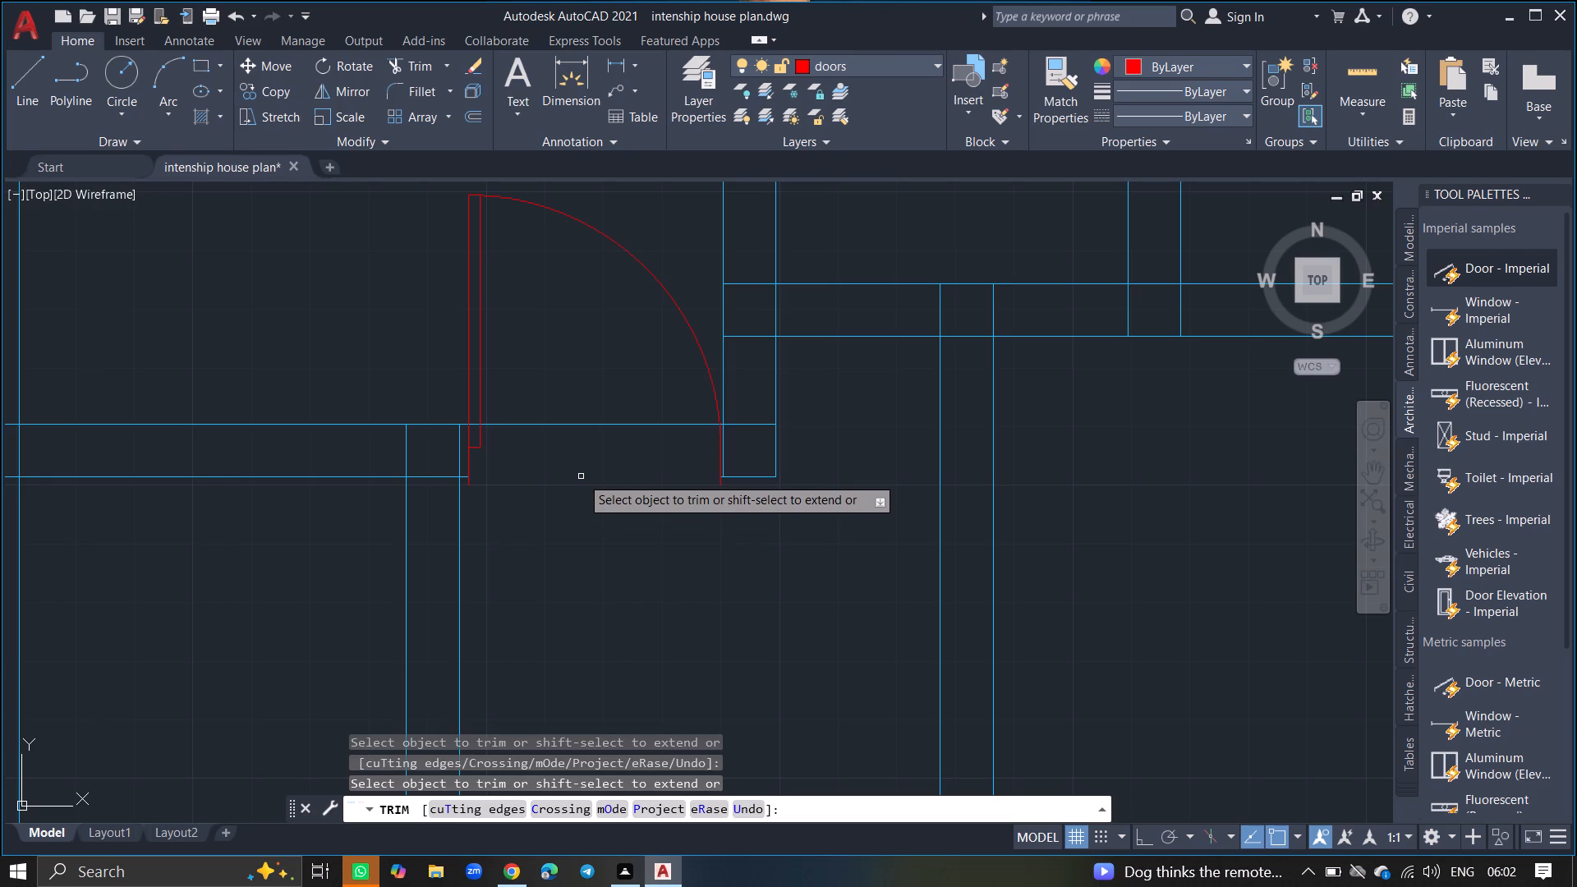
pyautogui.click(580, 425)
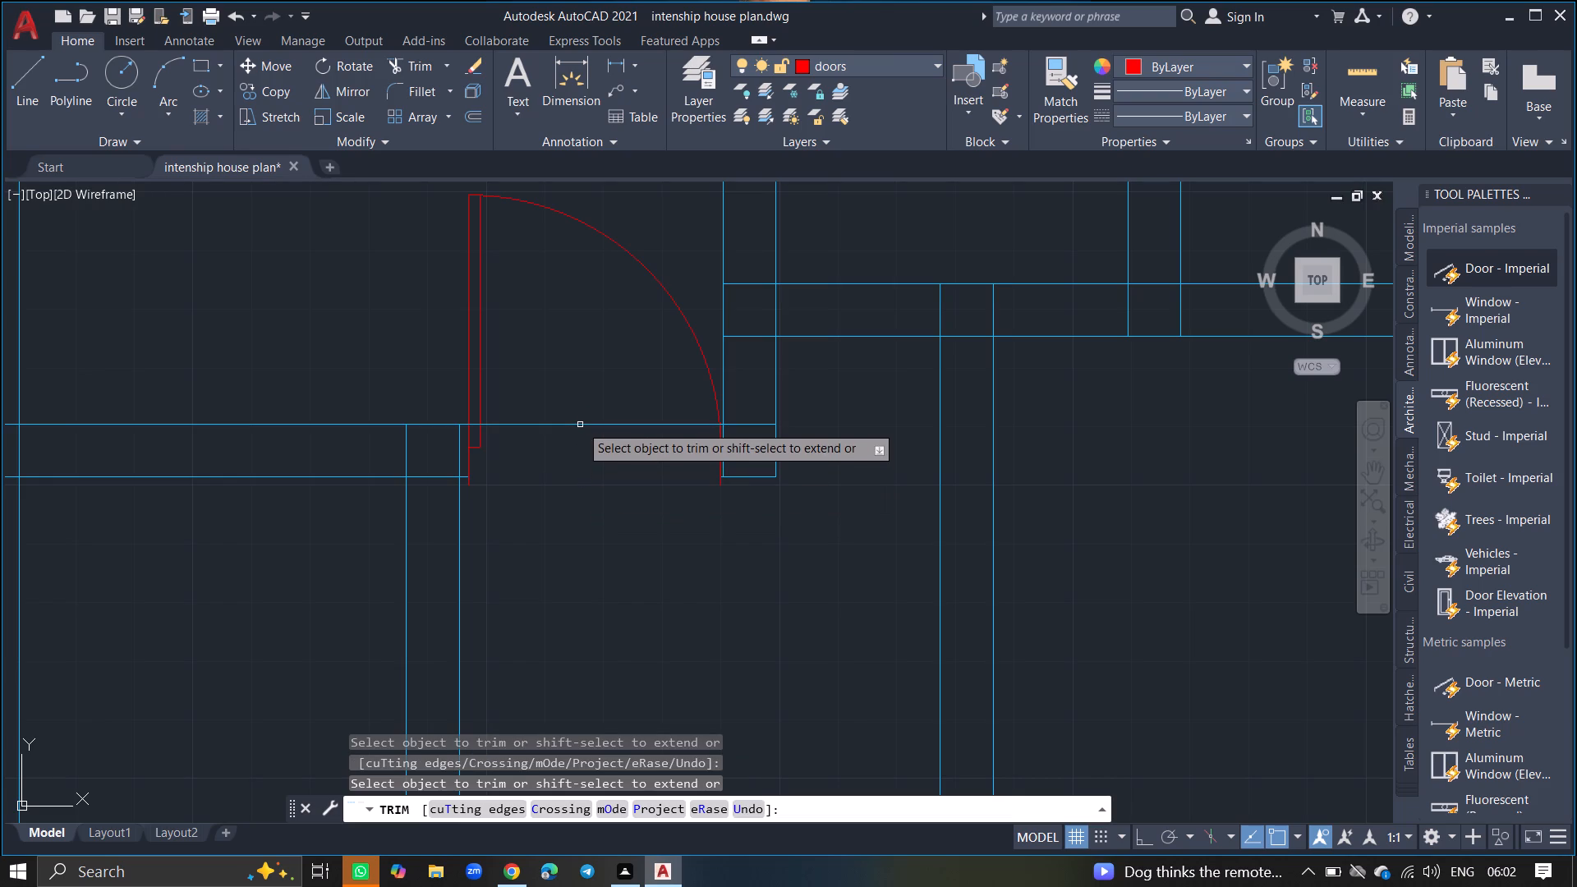
pyautogui.click(580, 425)
pyautogui.click(580, 425)
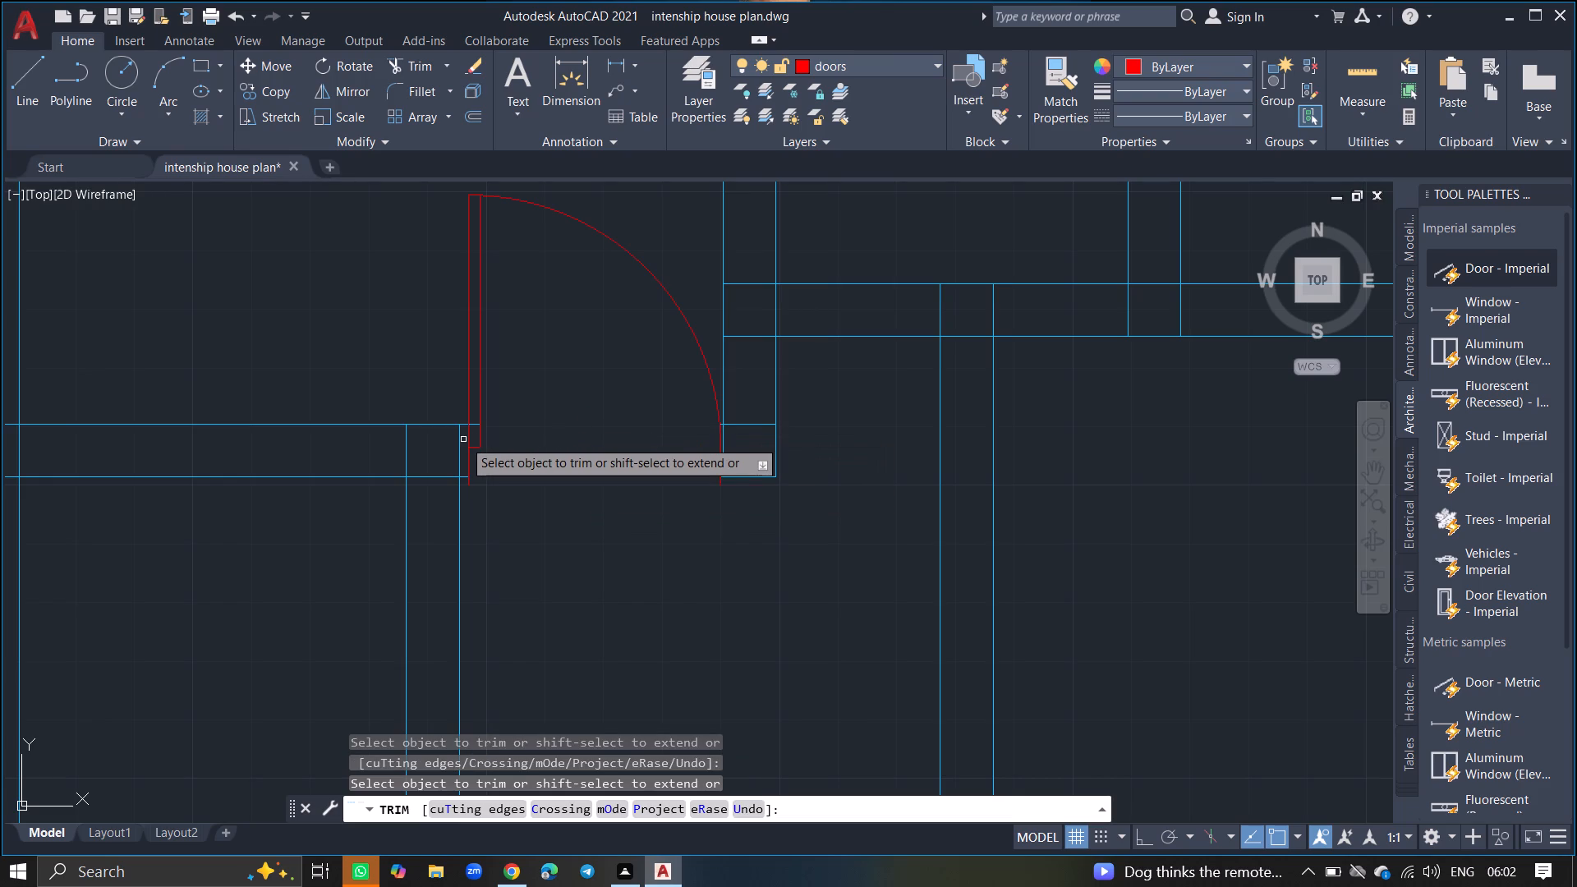
pyautogui.keyDown('ctrl'); pyautogui.scroll(4, 463, 439); pyautogui.keyUp('ctrl')
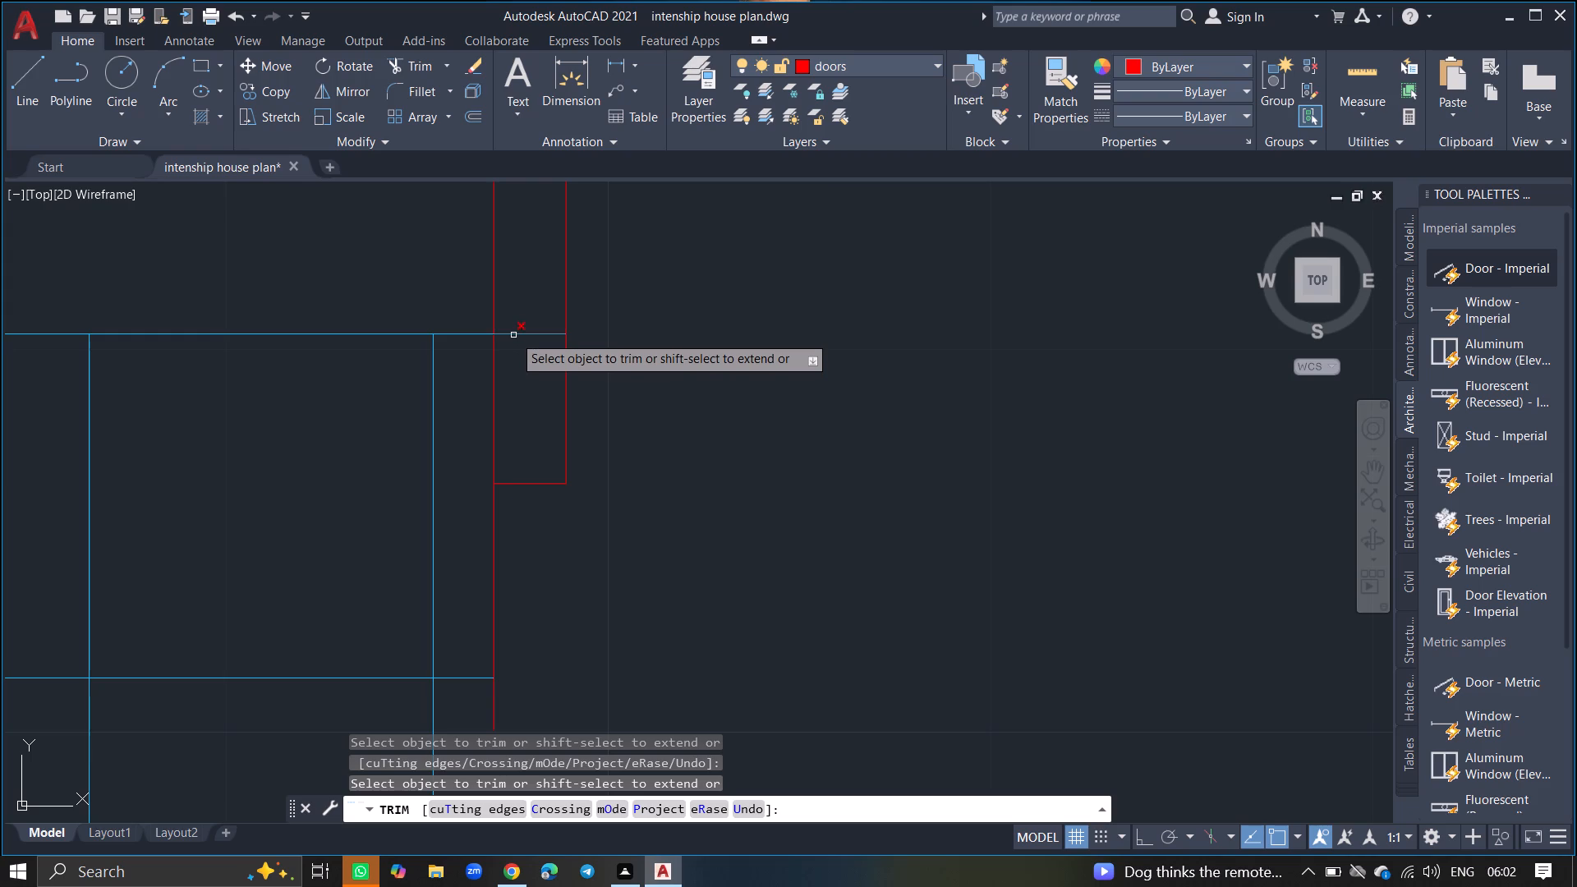
pyautogui.tripleClick(513, 335)
pyautogui.click(513, 335)
pyautogui.press('Return')
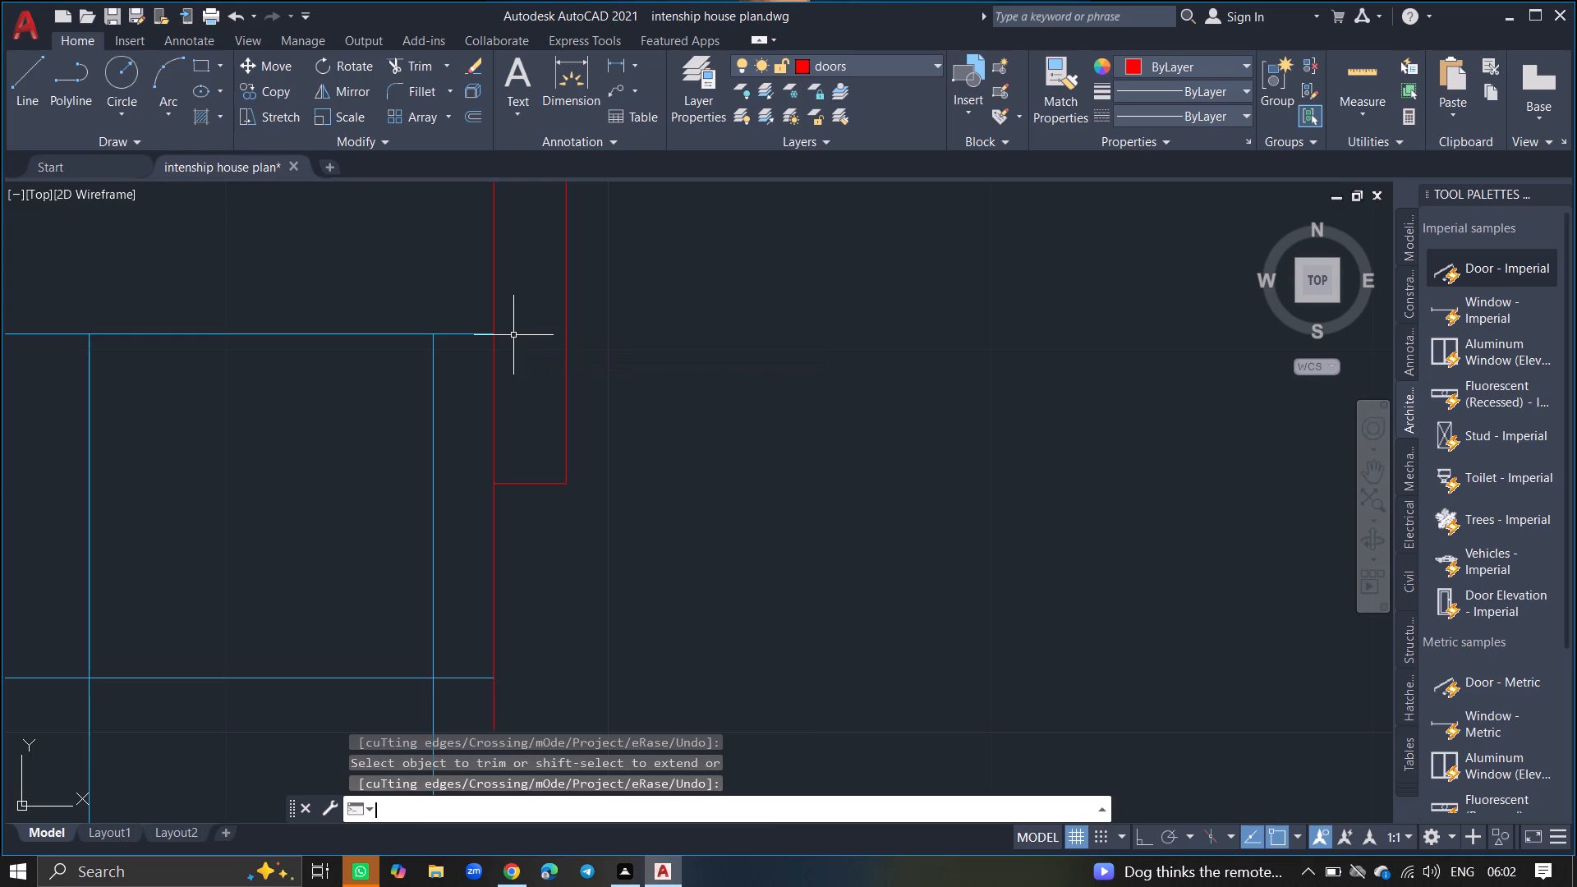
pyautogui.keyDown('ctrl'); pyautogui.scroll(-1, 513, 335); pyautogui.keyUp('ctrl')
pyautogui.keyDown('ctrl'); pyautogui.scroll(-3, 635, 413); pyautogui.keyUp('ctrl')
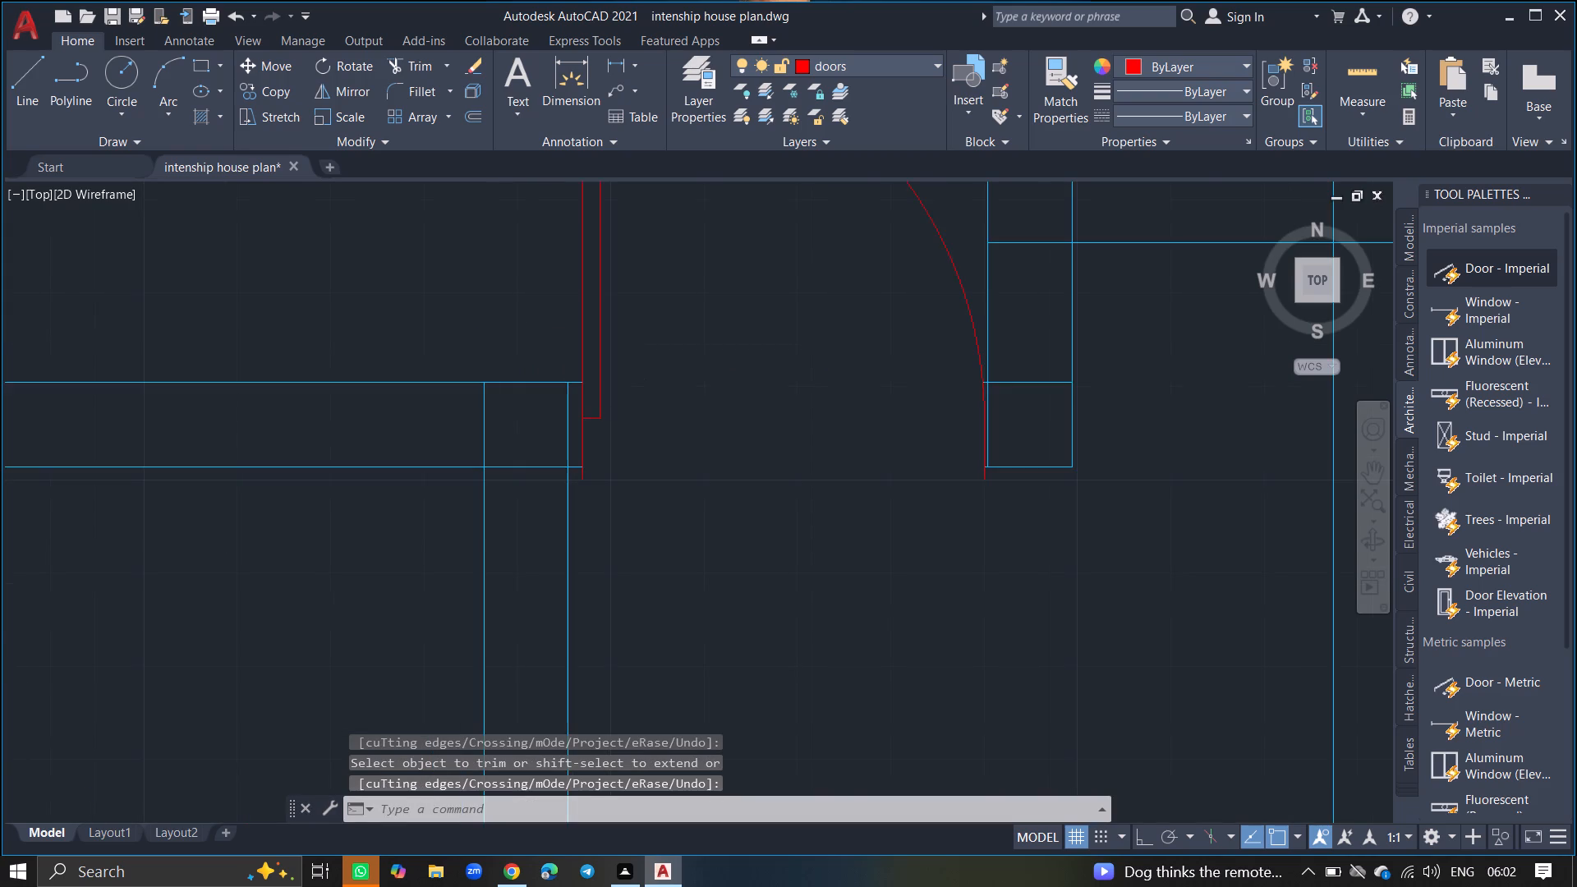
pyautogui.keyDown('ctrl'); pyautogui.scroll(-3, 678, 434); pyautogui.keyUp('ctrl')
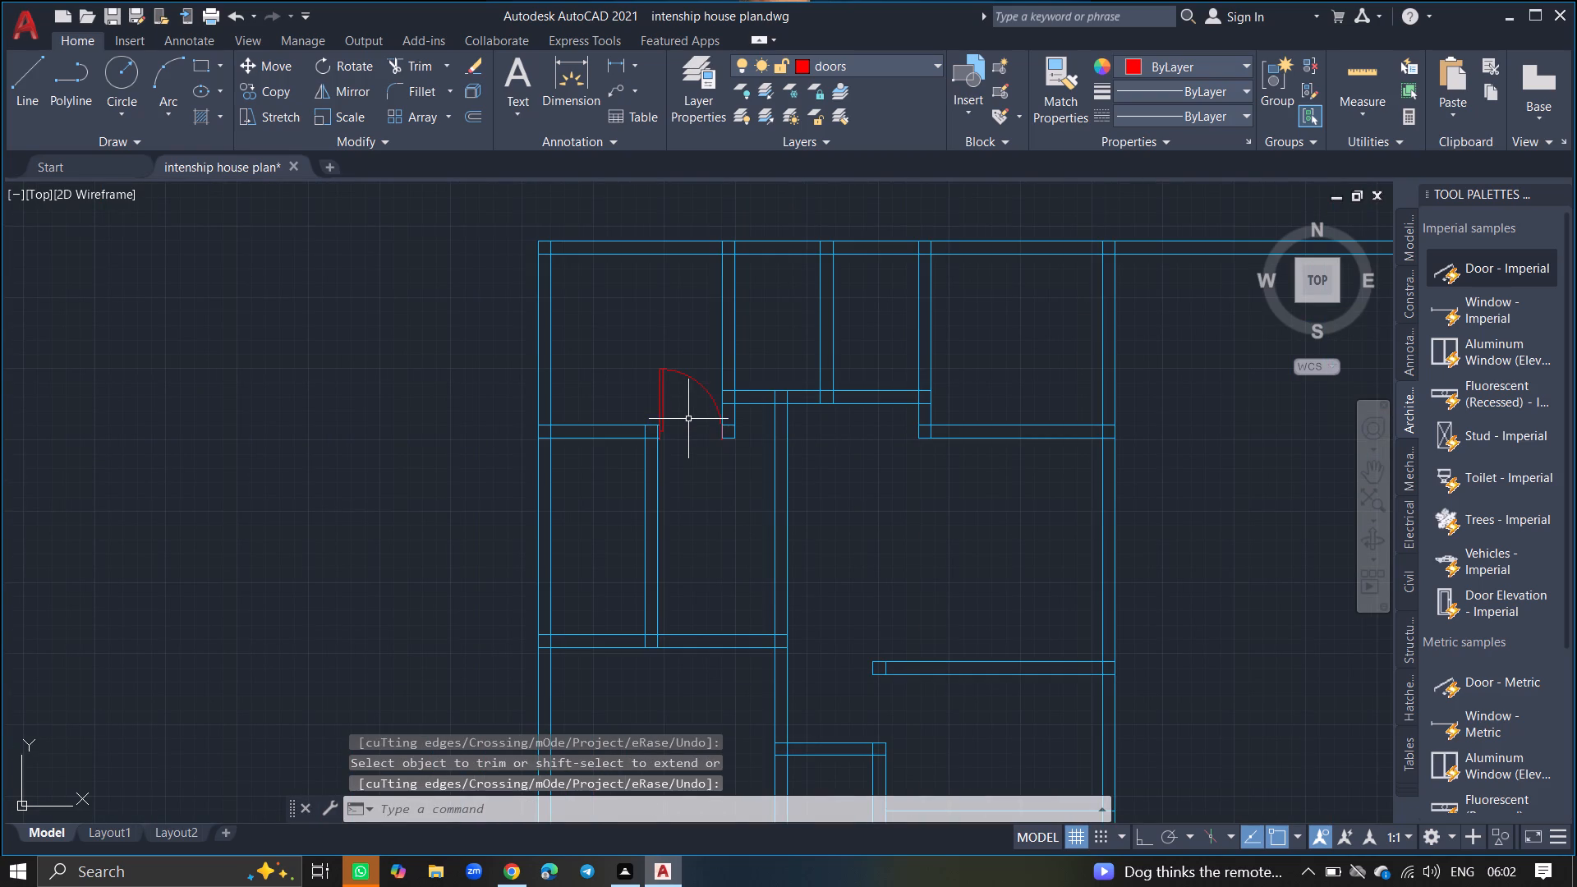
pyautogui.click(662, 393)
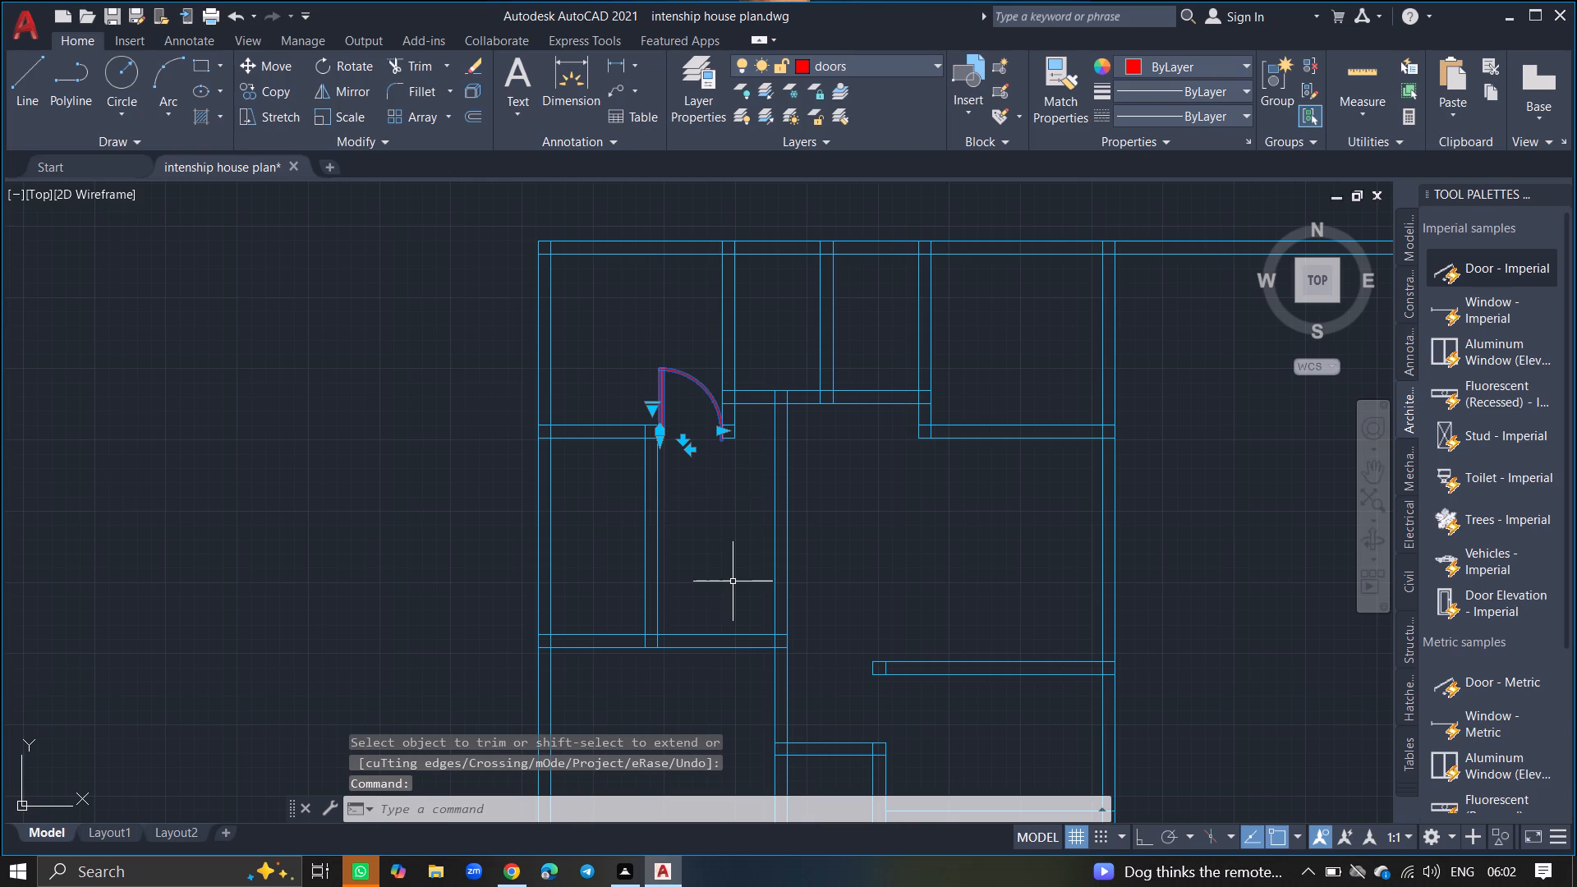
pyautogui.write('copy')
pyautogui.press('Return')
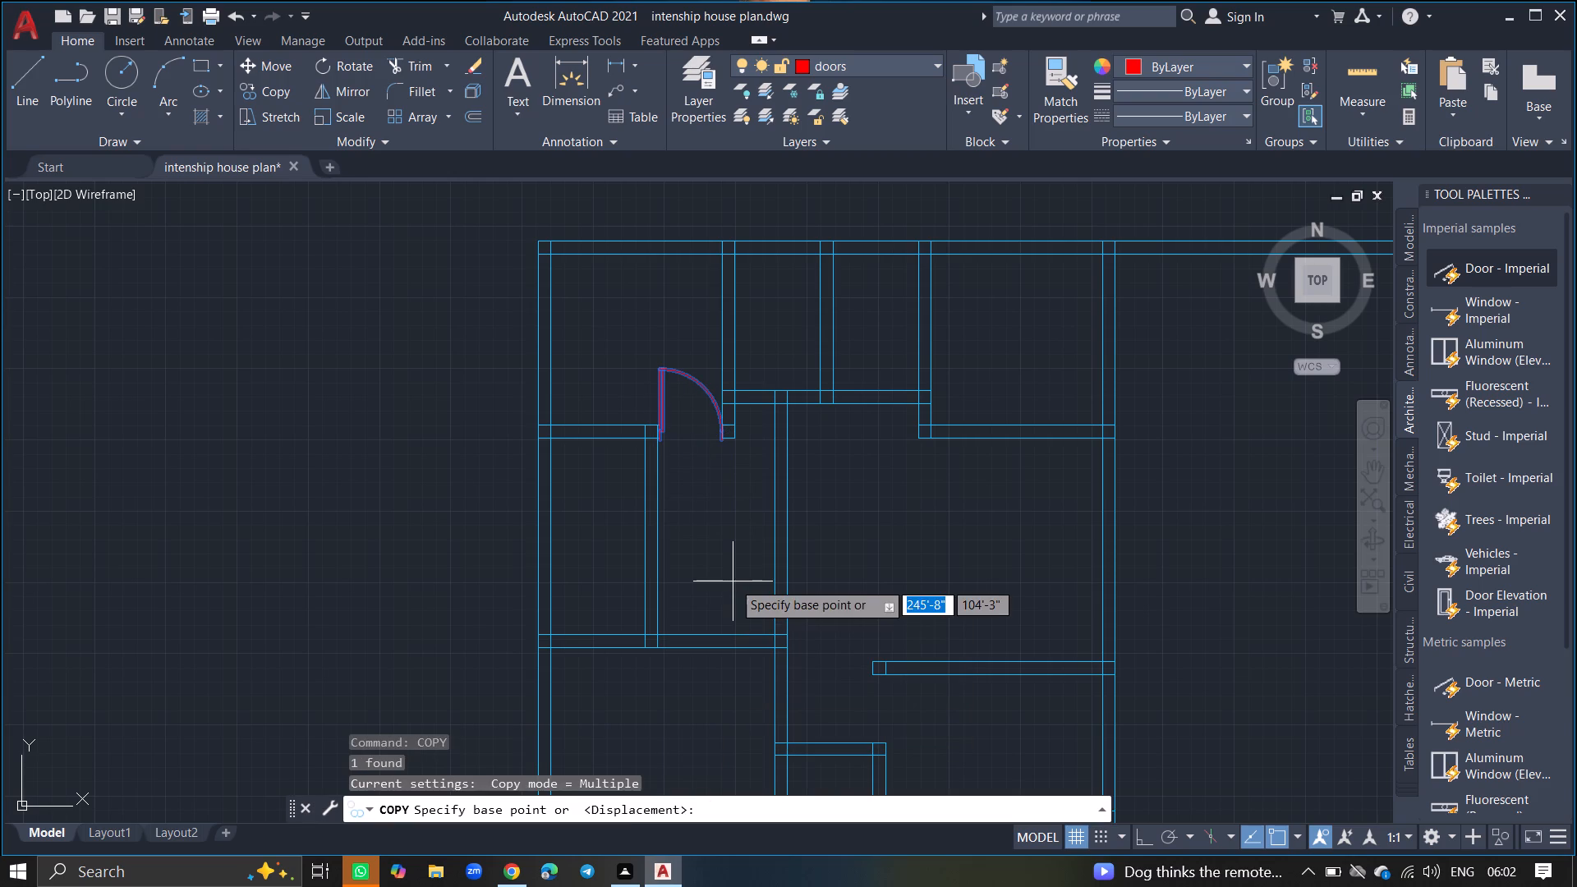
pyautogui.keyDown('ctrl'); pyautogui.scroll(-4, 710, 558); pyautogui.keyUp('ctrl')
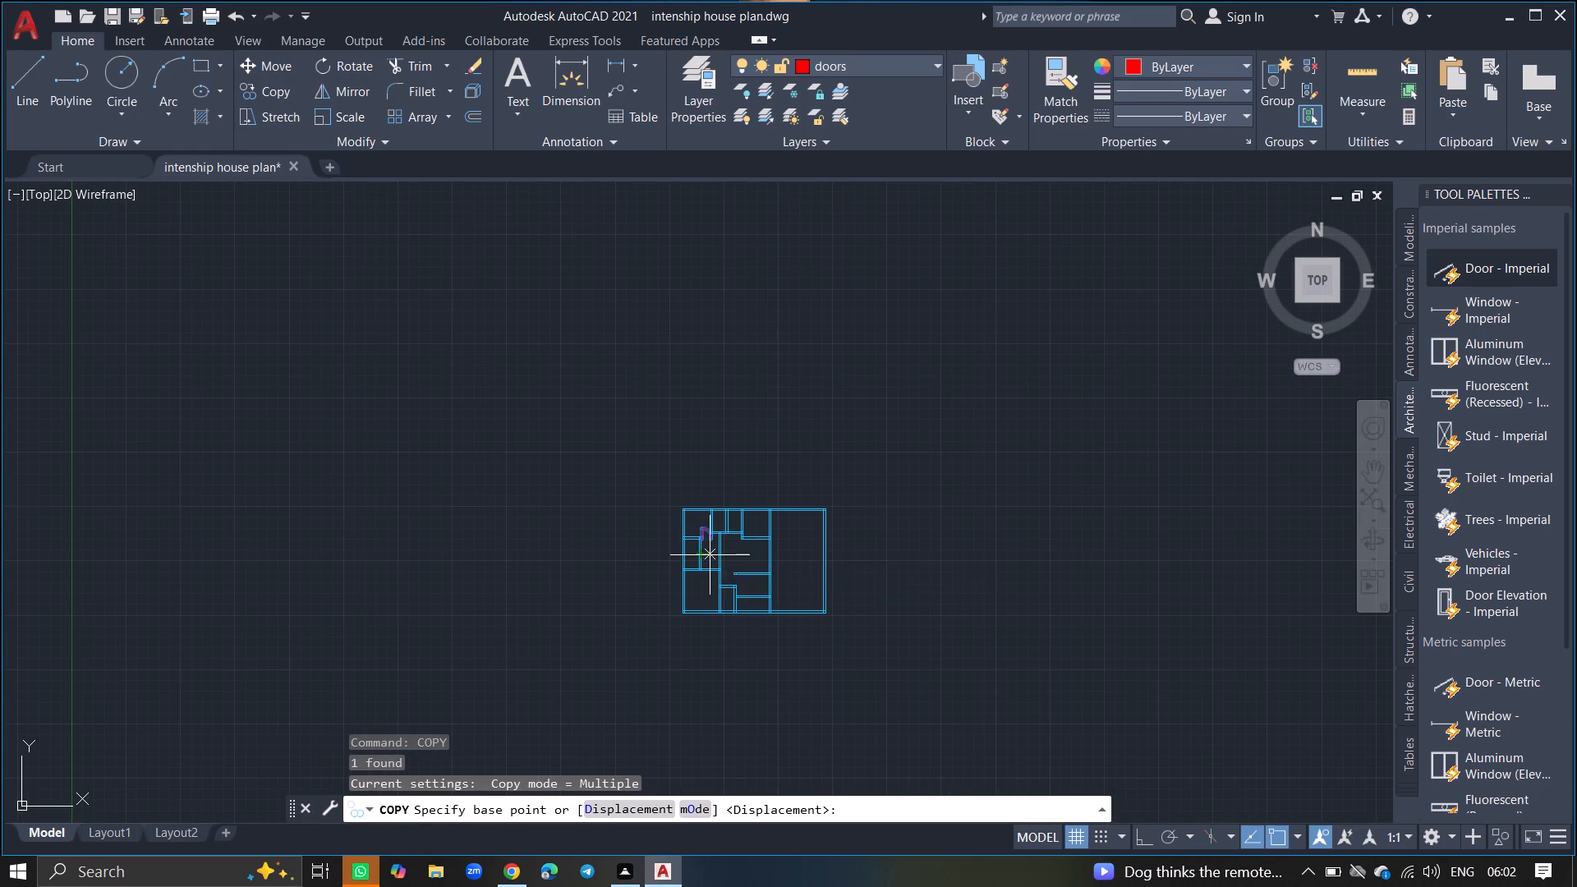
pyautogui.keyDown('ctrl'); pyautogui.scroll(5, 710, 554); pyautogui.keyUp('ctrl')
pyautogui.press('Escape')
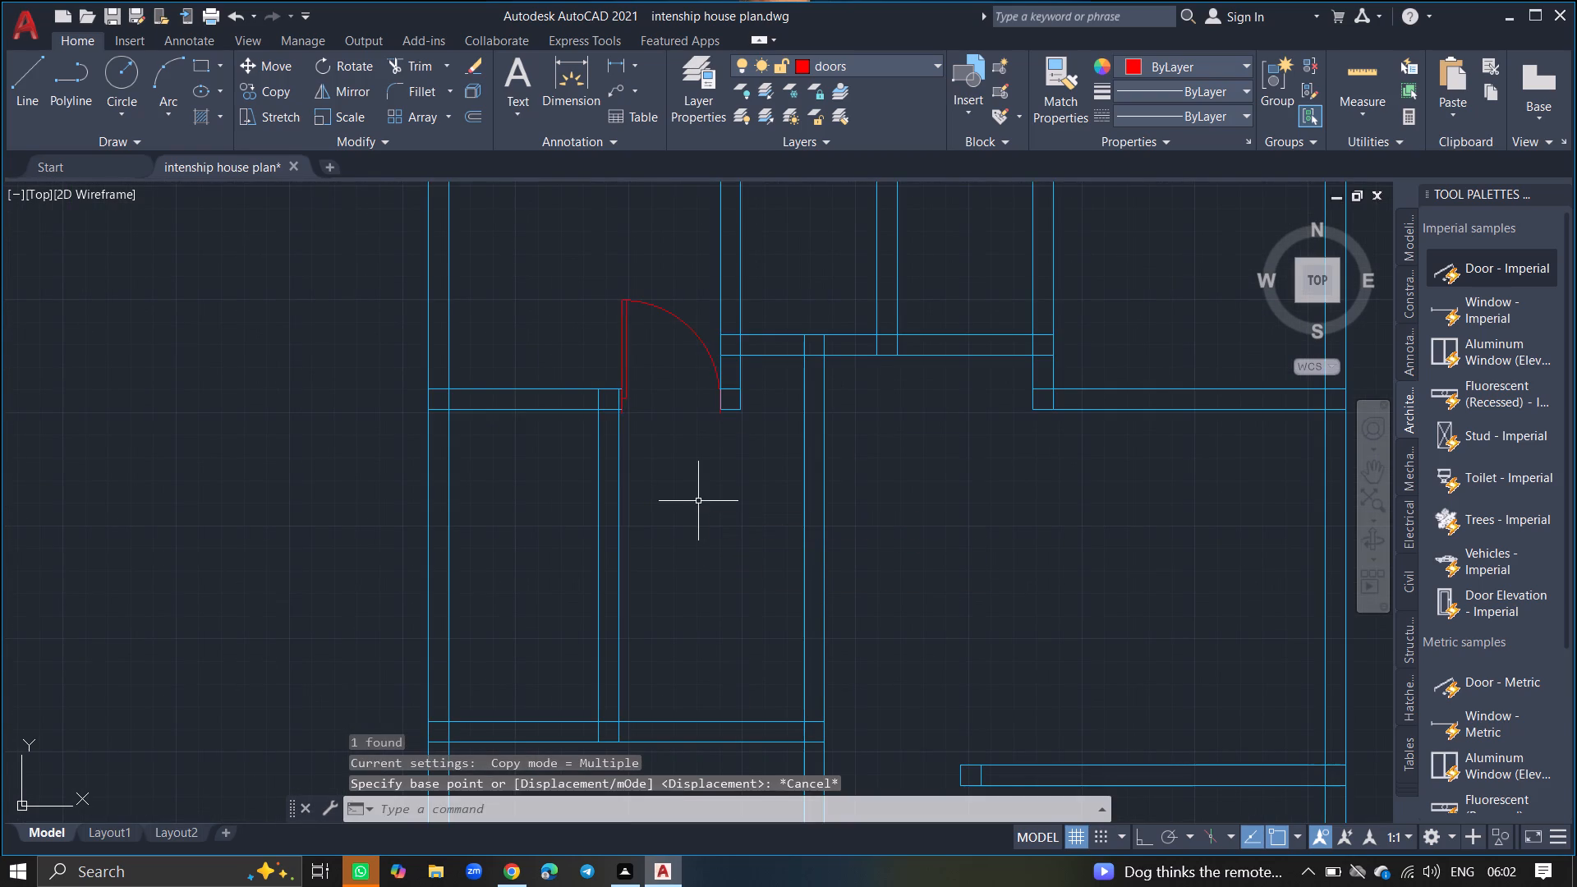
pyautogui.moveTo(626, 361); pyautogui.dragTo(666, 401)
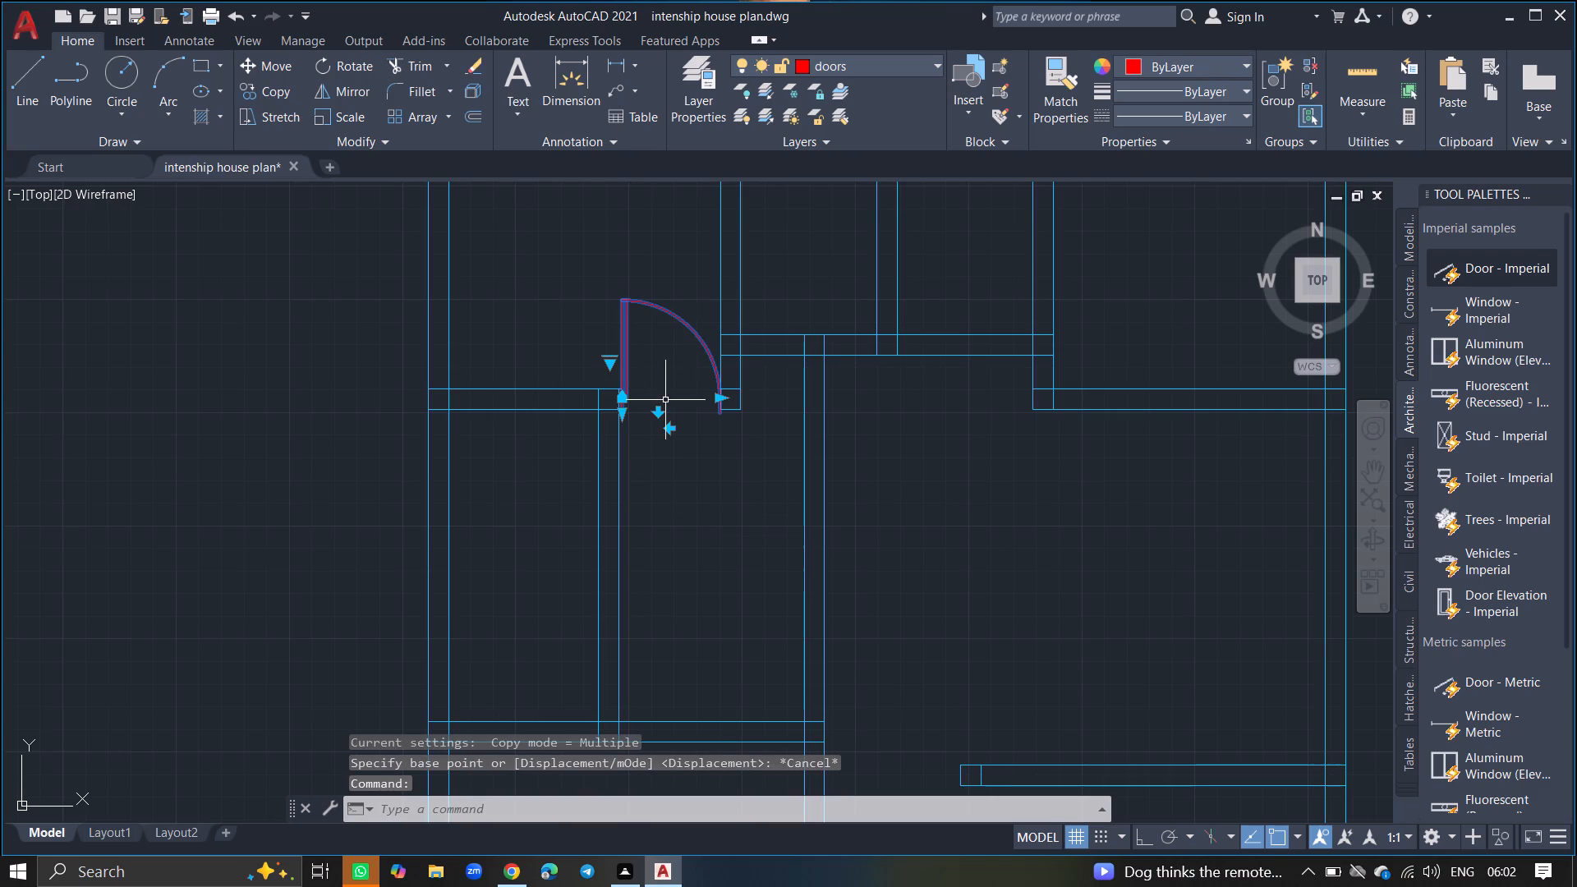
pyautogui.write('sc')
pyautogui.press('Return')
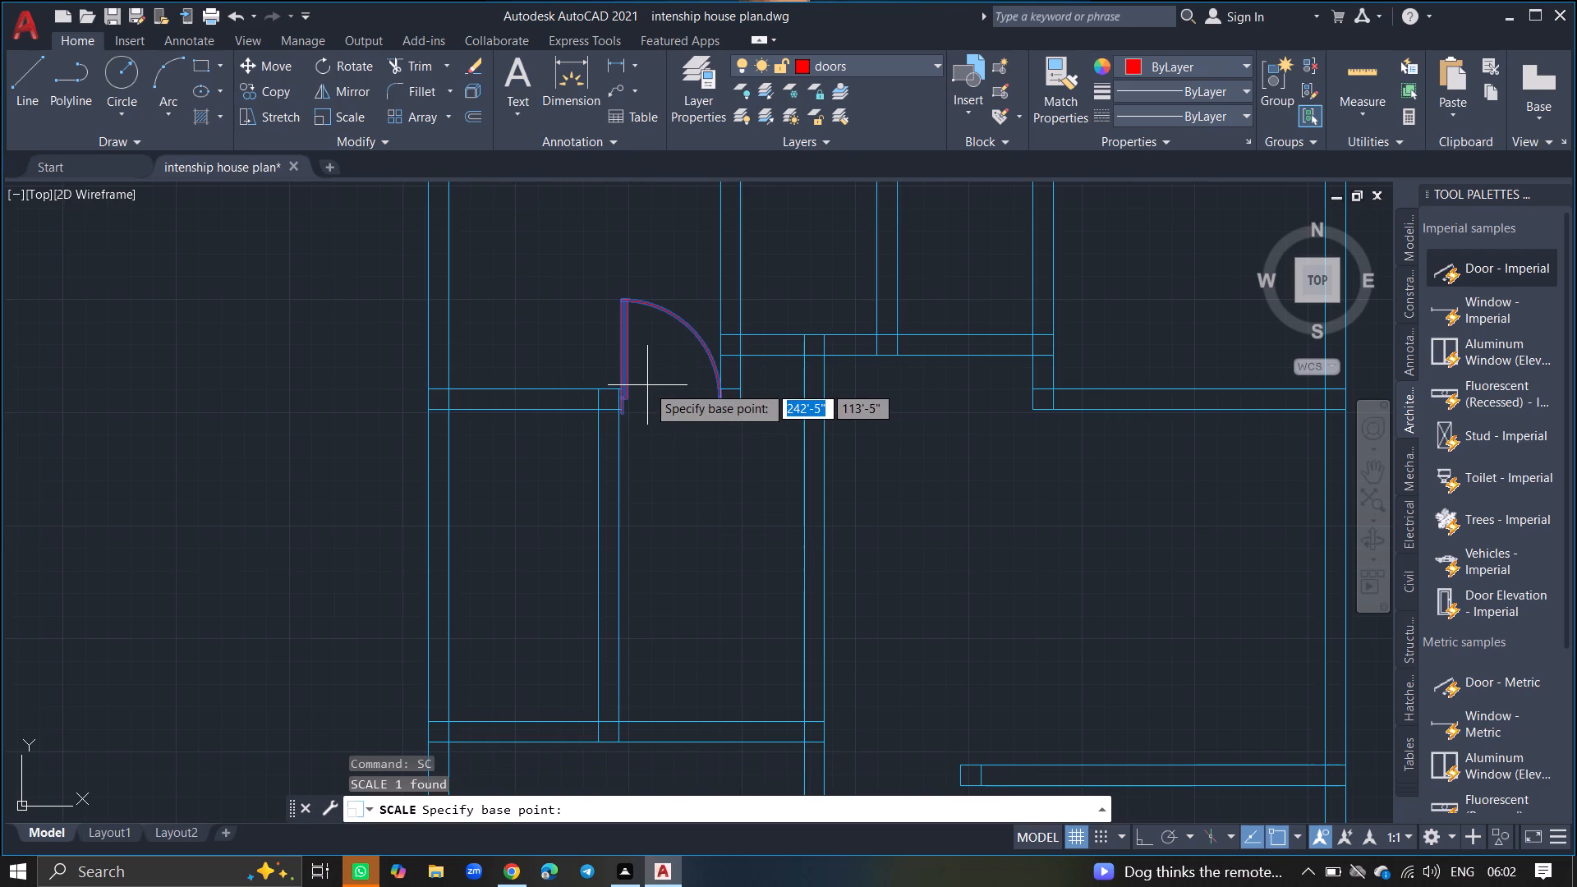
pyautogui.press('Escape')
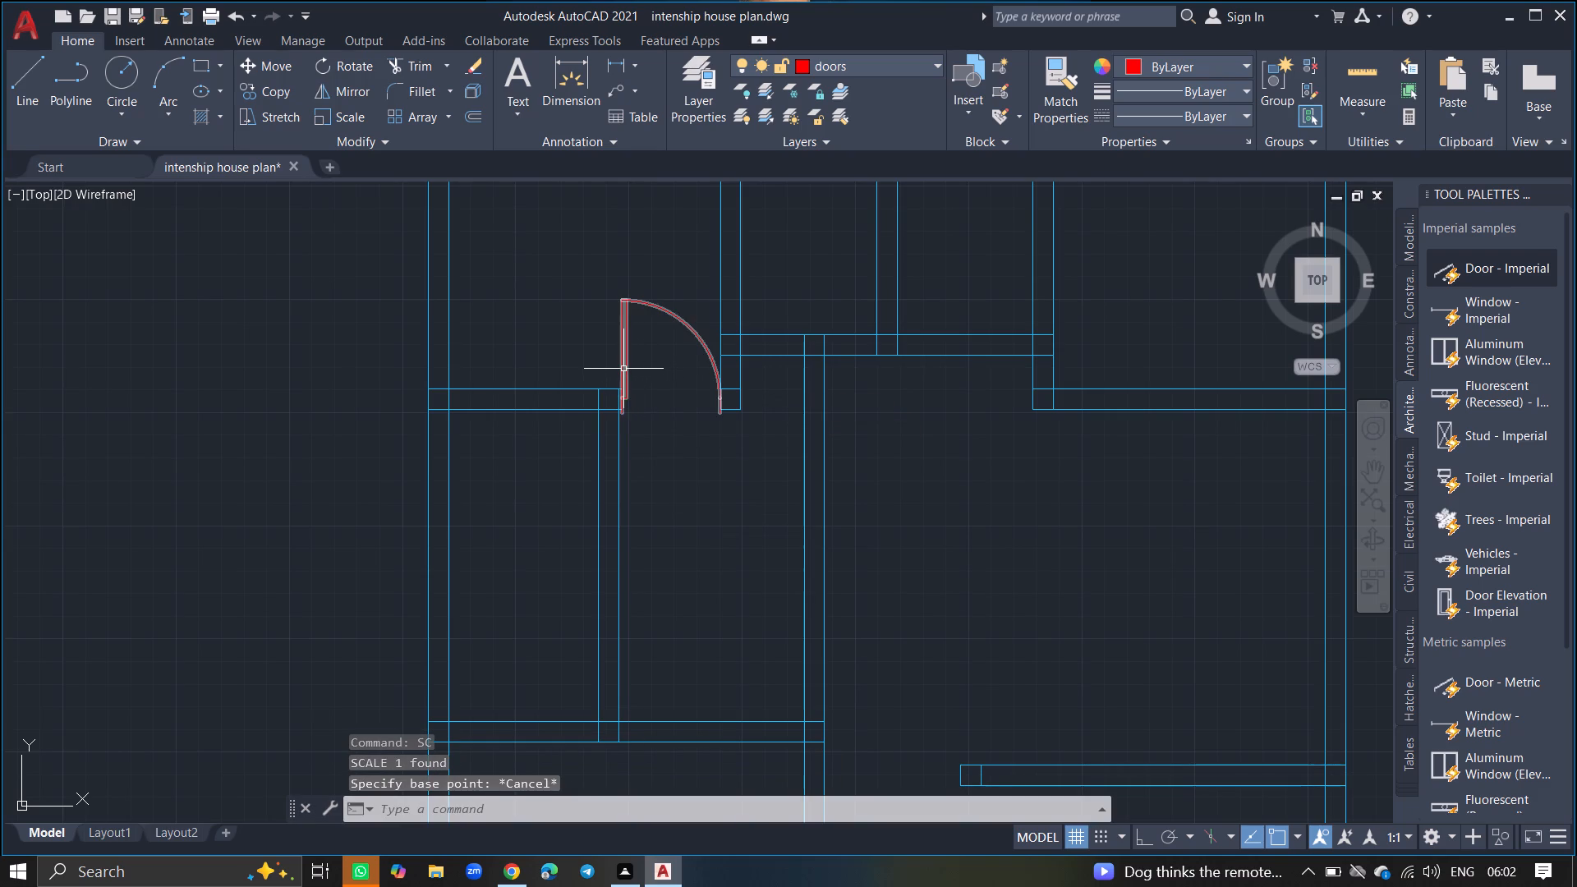
# Delete the door block from the trimmed wall opening.
pyautogui.click(623, 369)
pyautogui.press('Delete')
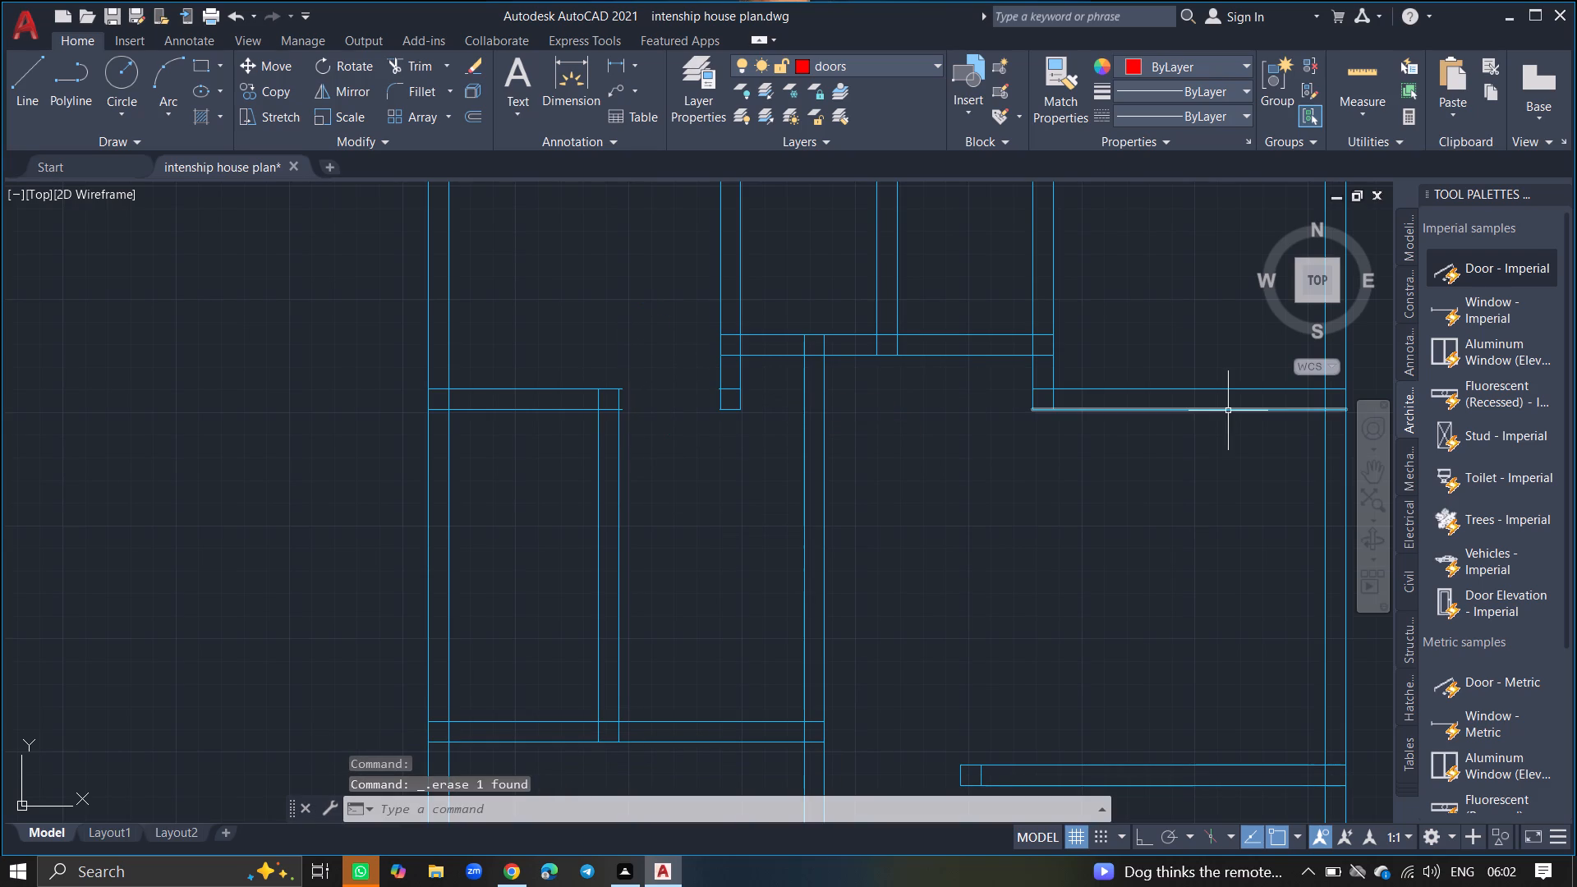
# Insert a new Door - Imperial block just below the wall opening and set its swing to Open 90º.
pyautogui.click(1463, 260)
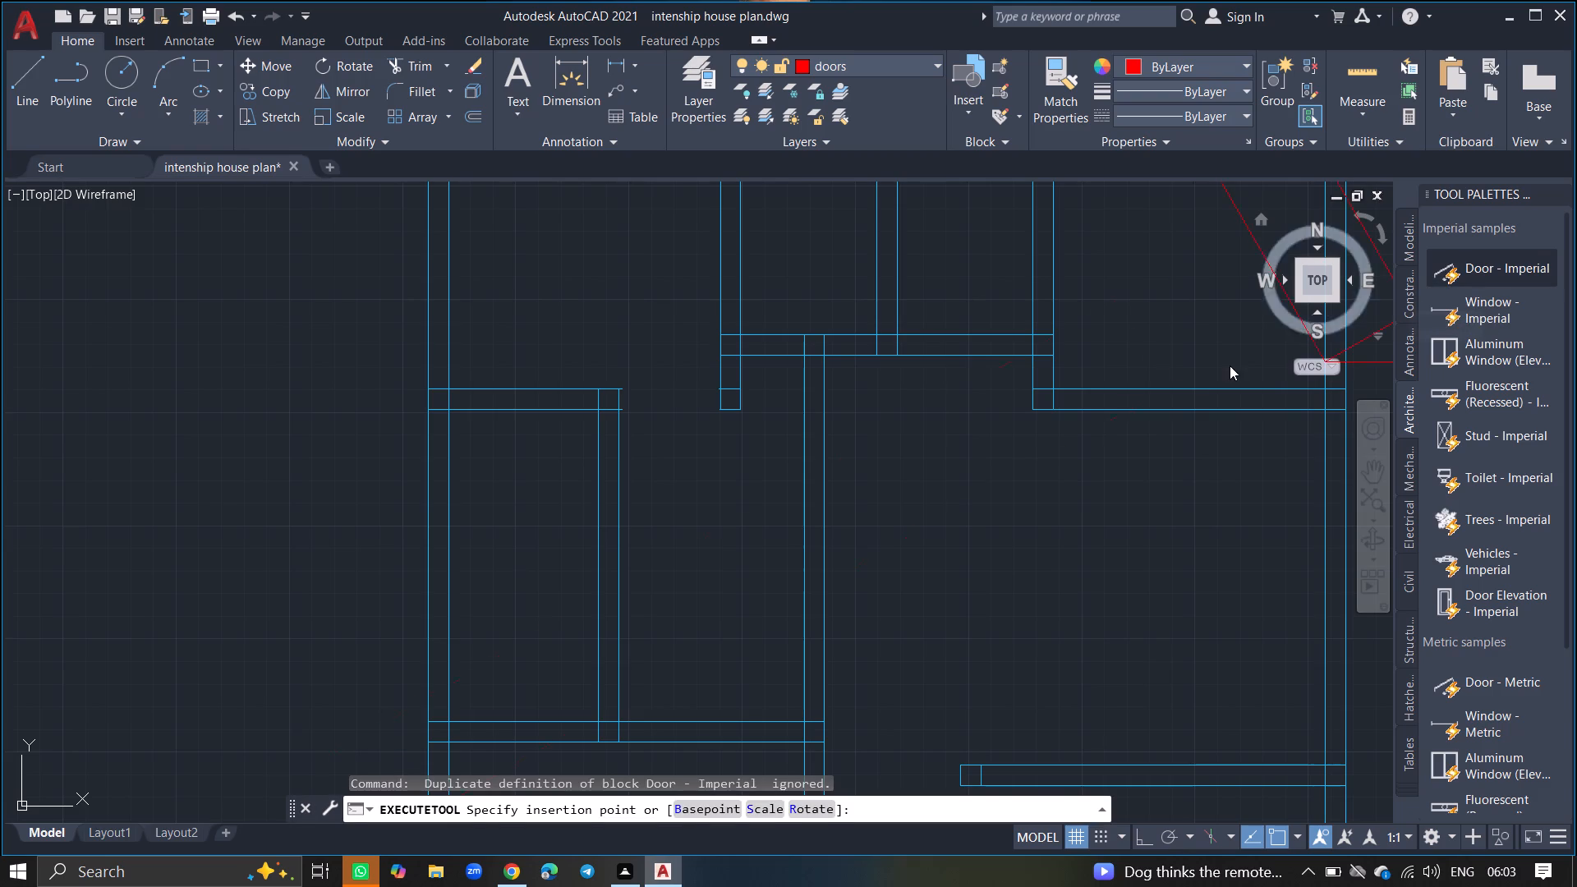
pyautogui.click(709, 484)
pyautogui.click(709, 484)
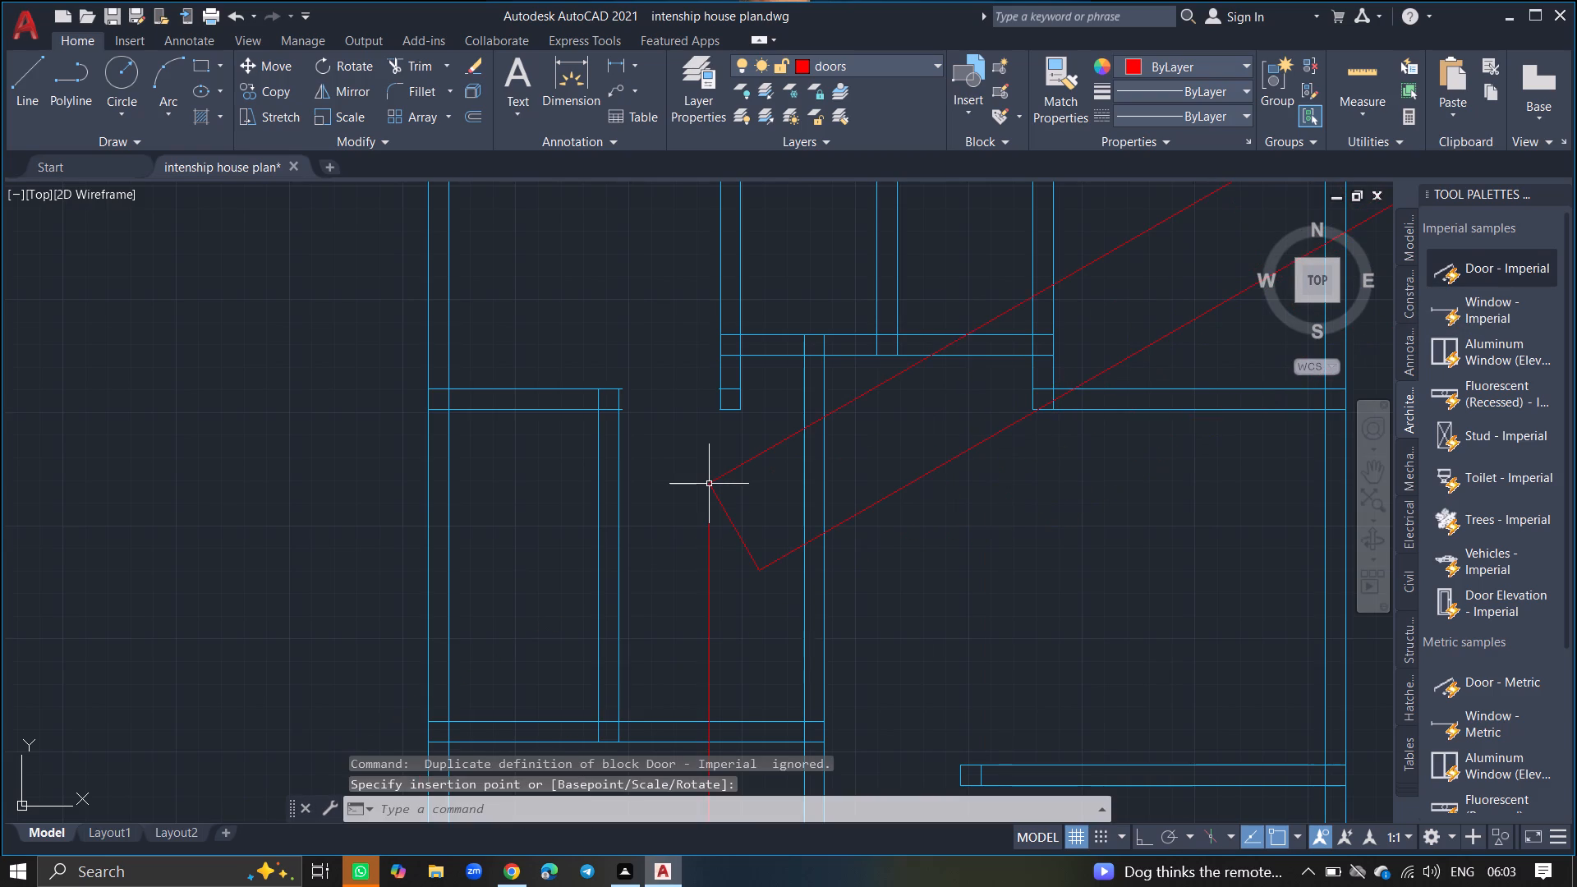
pyautogui.click(709, 484)
pyautogui.keyDown('ctrl'); pyautogui.scroll(-3, 709, 484); pyautogui.keyUp('ctrl')
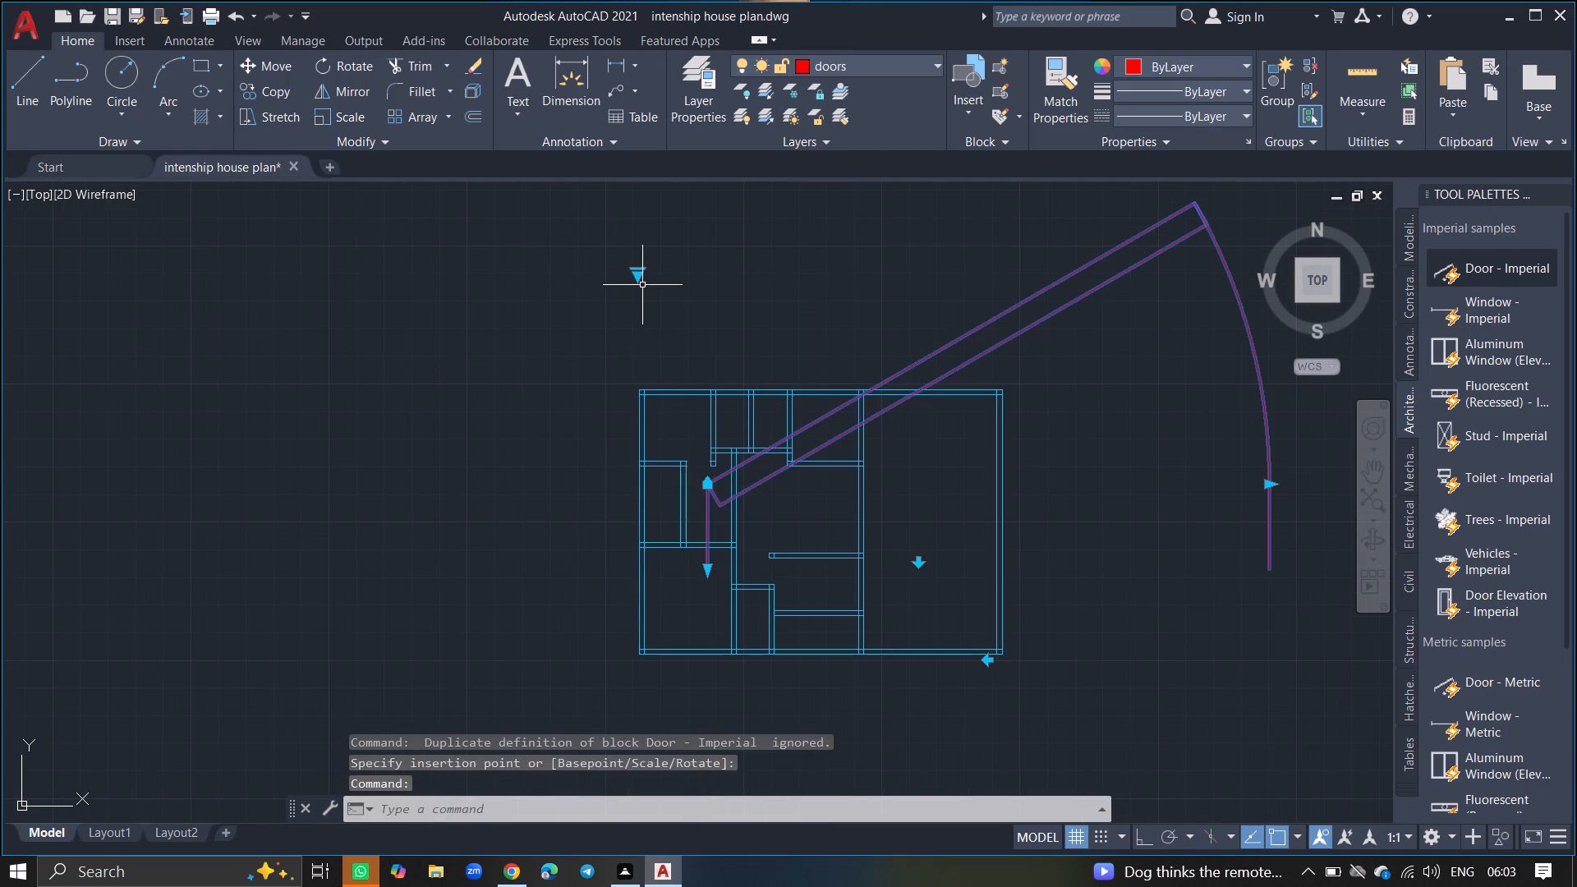
pyautogui.click(633, 270)
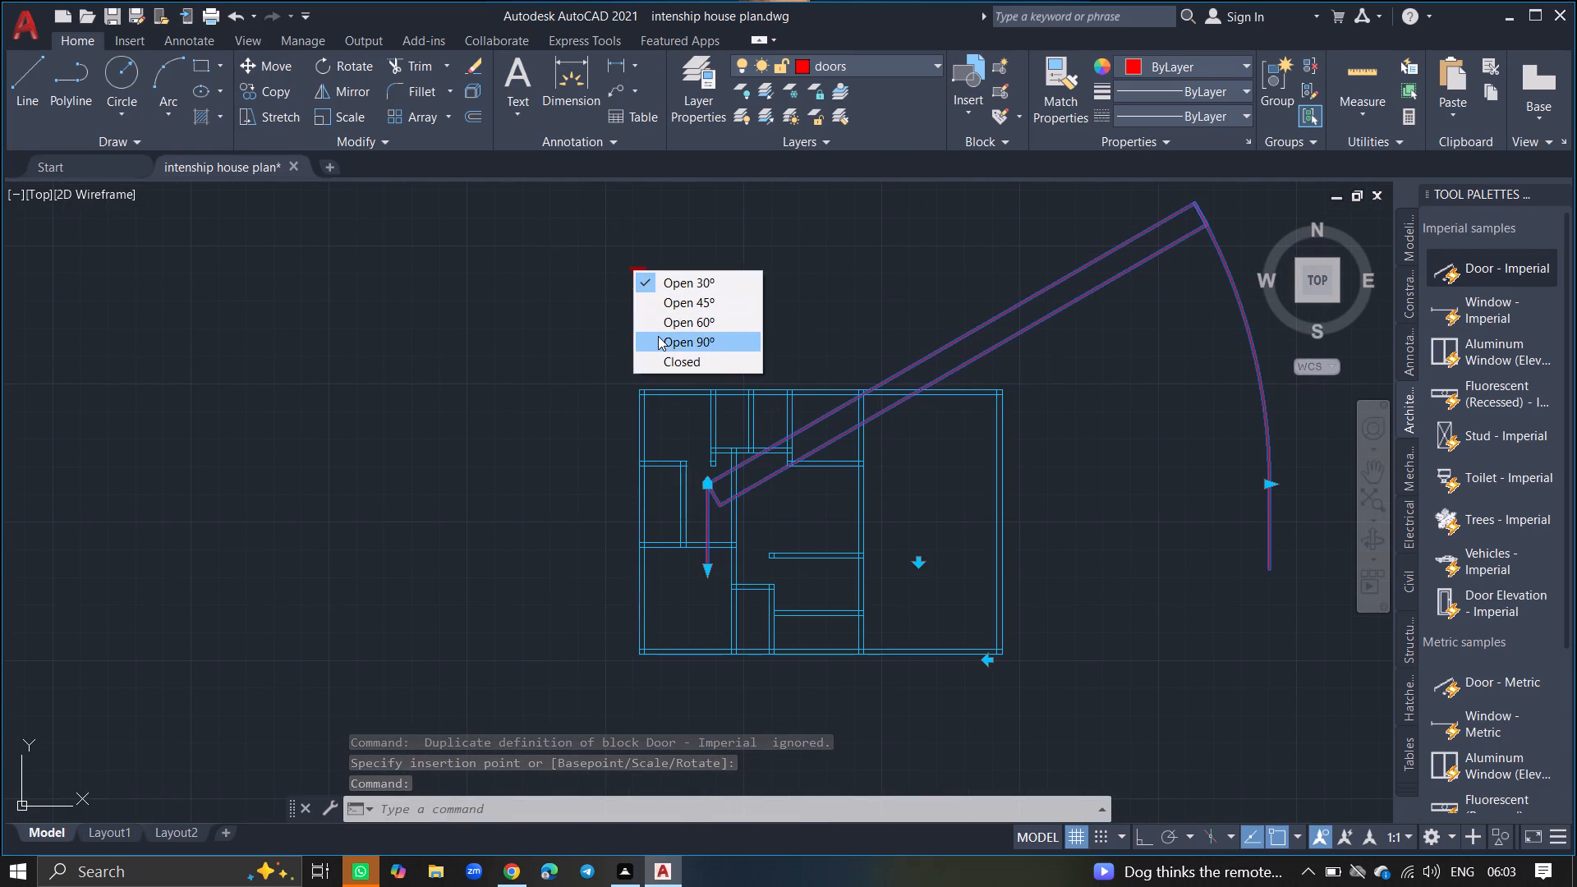
pyautogui.click(658, 336)
pyautogui.press('Escape')
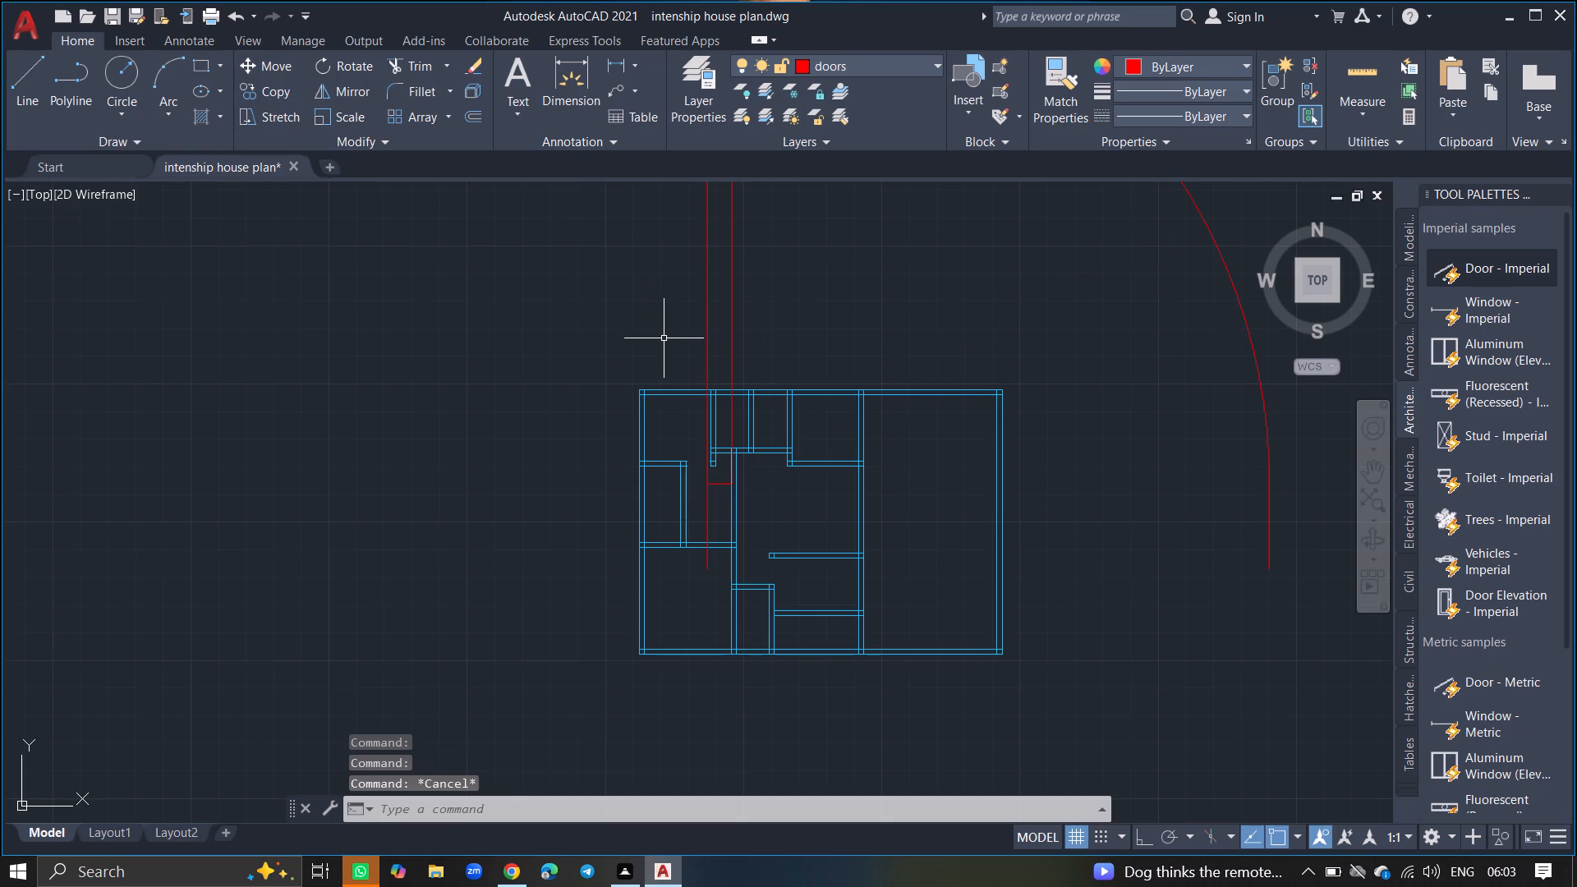
# Scale the oversized door block down freehand to less than the wall opening's width, using its lower hinge-side endpoint as the base point.
pyautogui.click(705, 315)
pyautogui.write('sc')
pyautogui.press('Return')
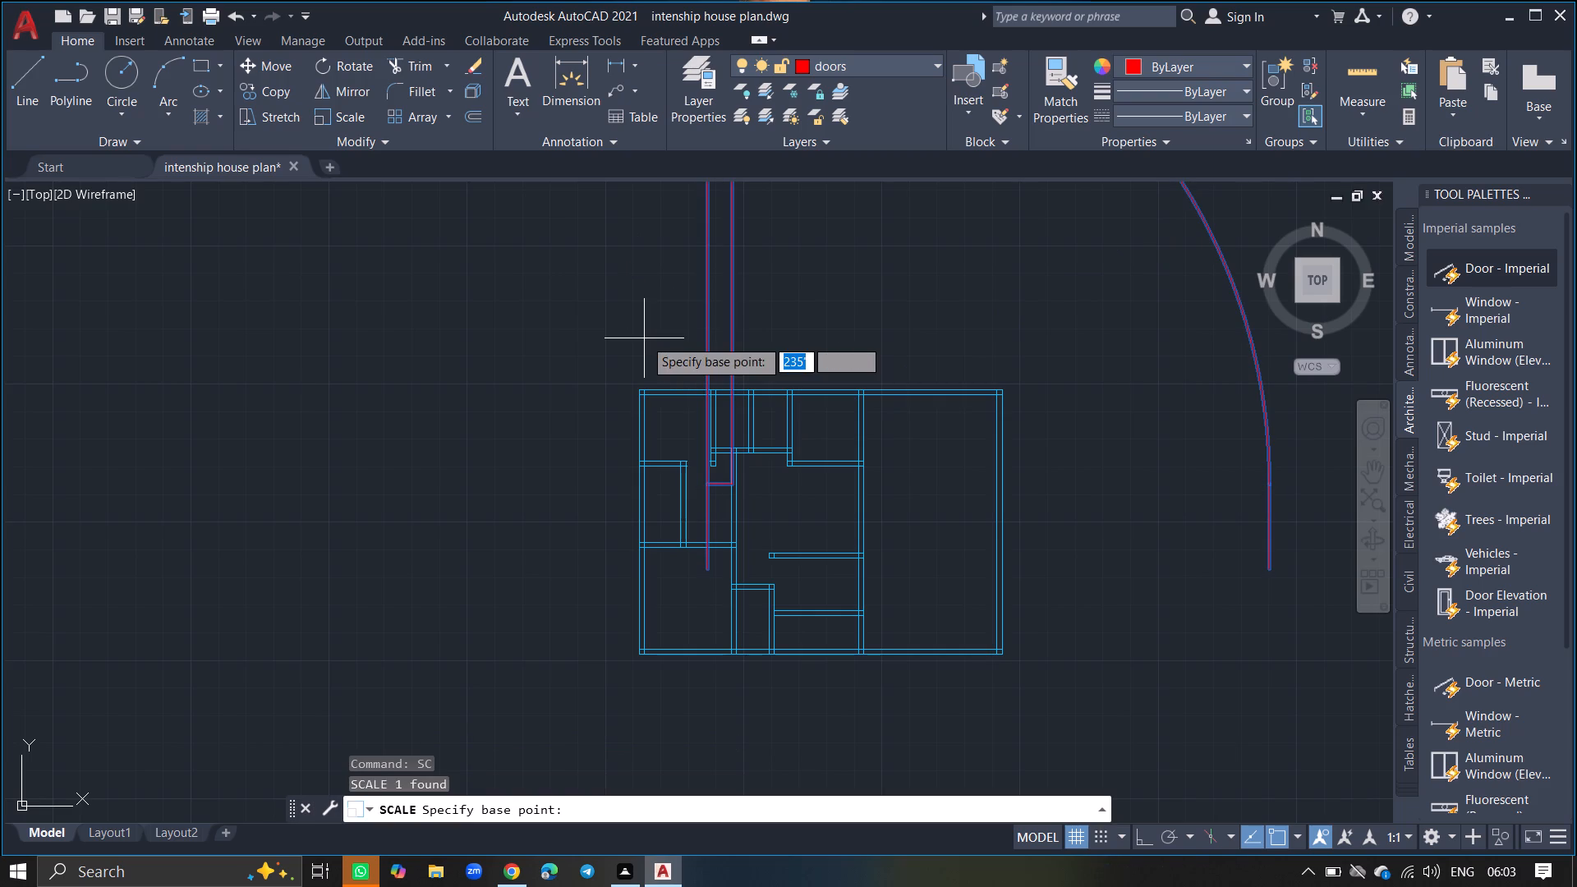
pyautogui.click(707, 566)
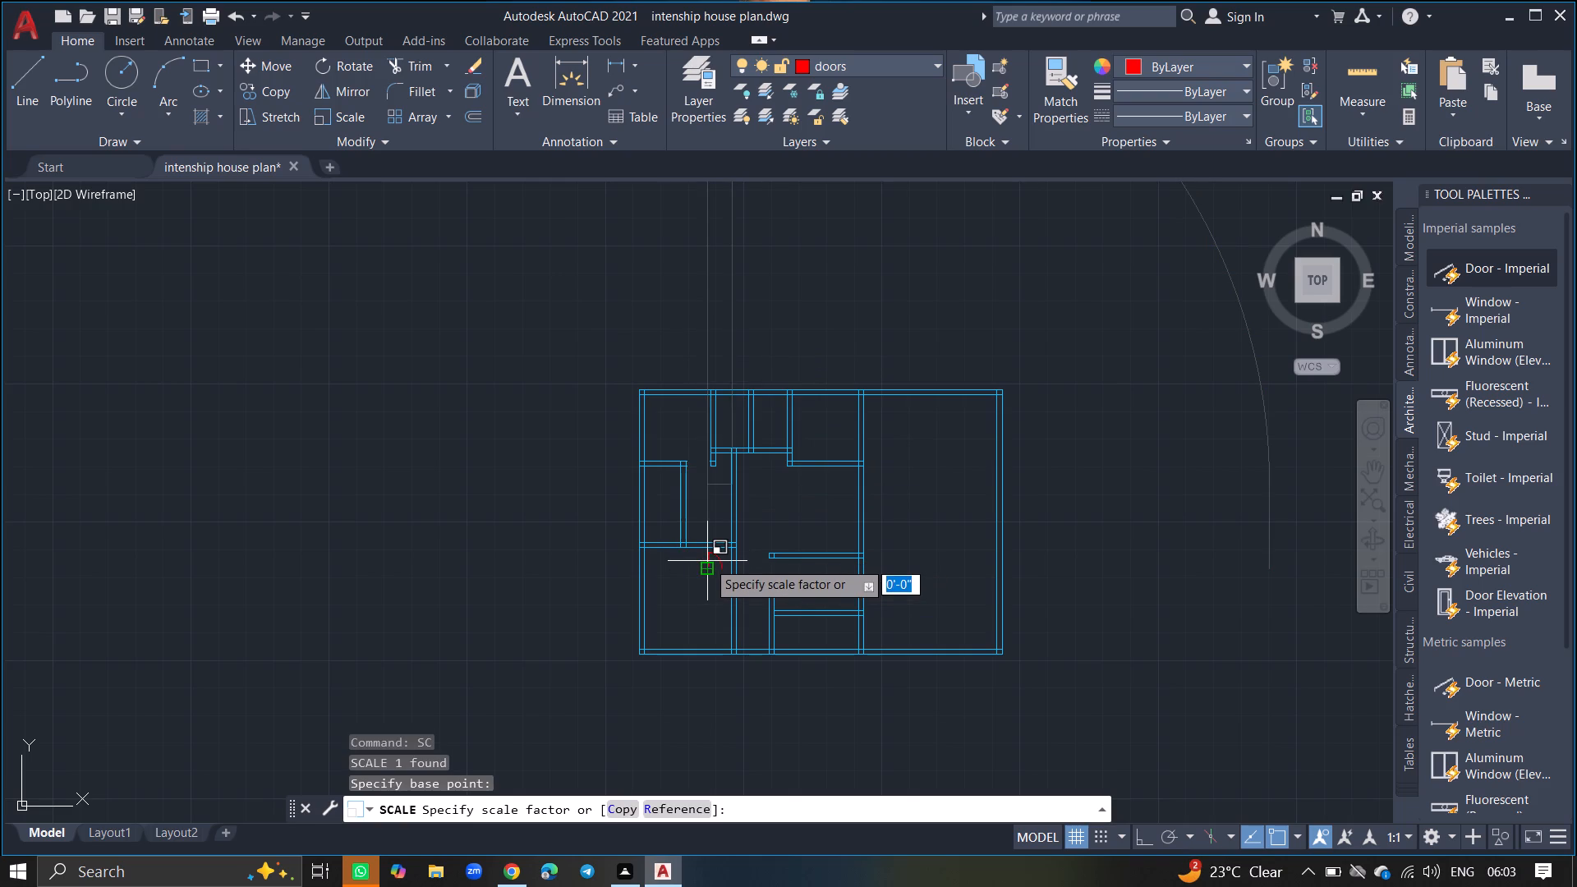
pyautogui.click(707, 561)
pyautogui.click(707, 561)
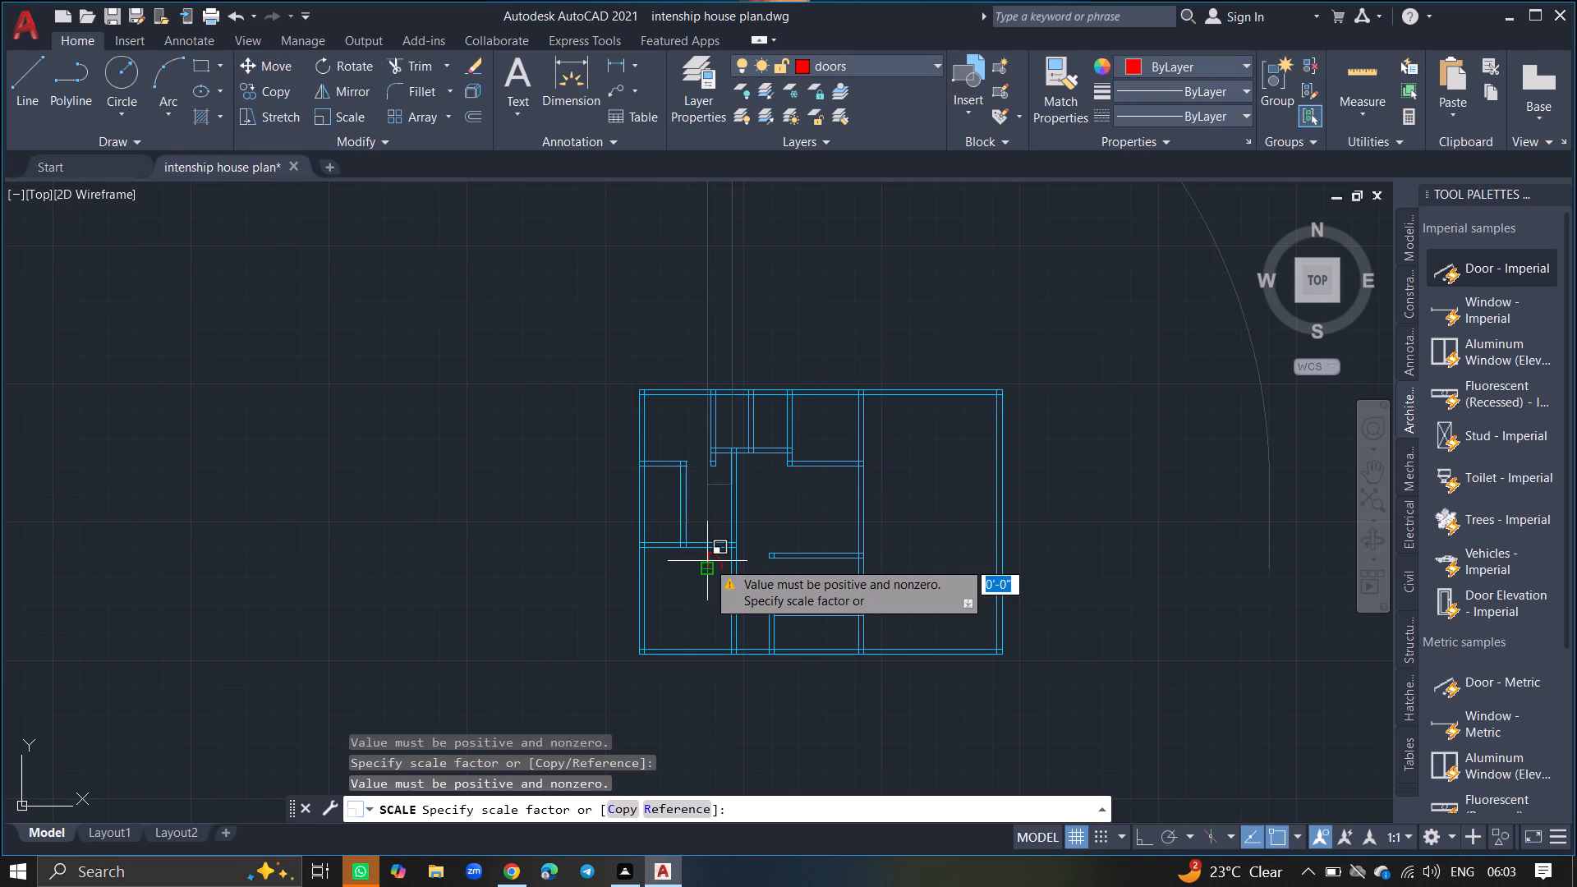
pyautogui.keyDown('ctrl'); pyautogui.scroll(3, 707, 561); pyautogui.keyUp('ctrl')
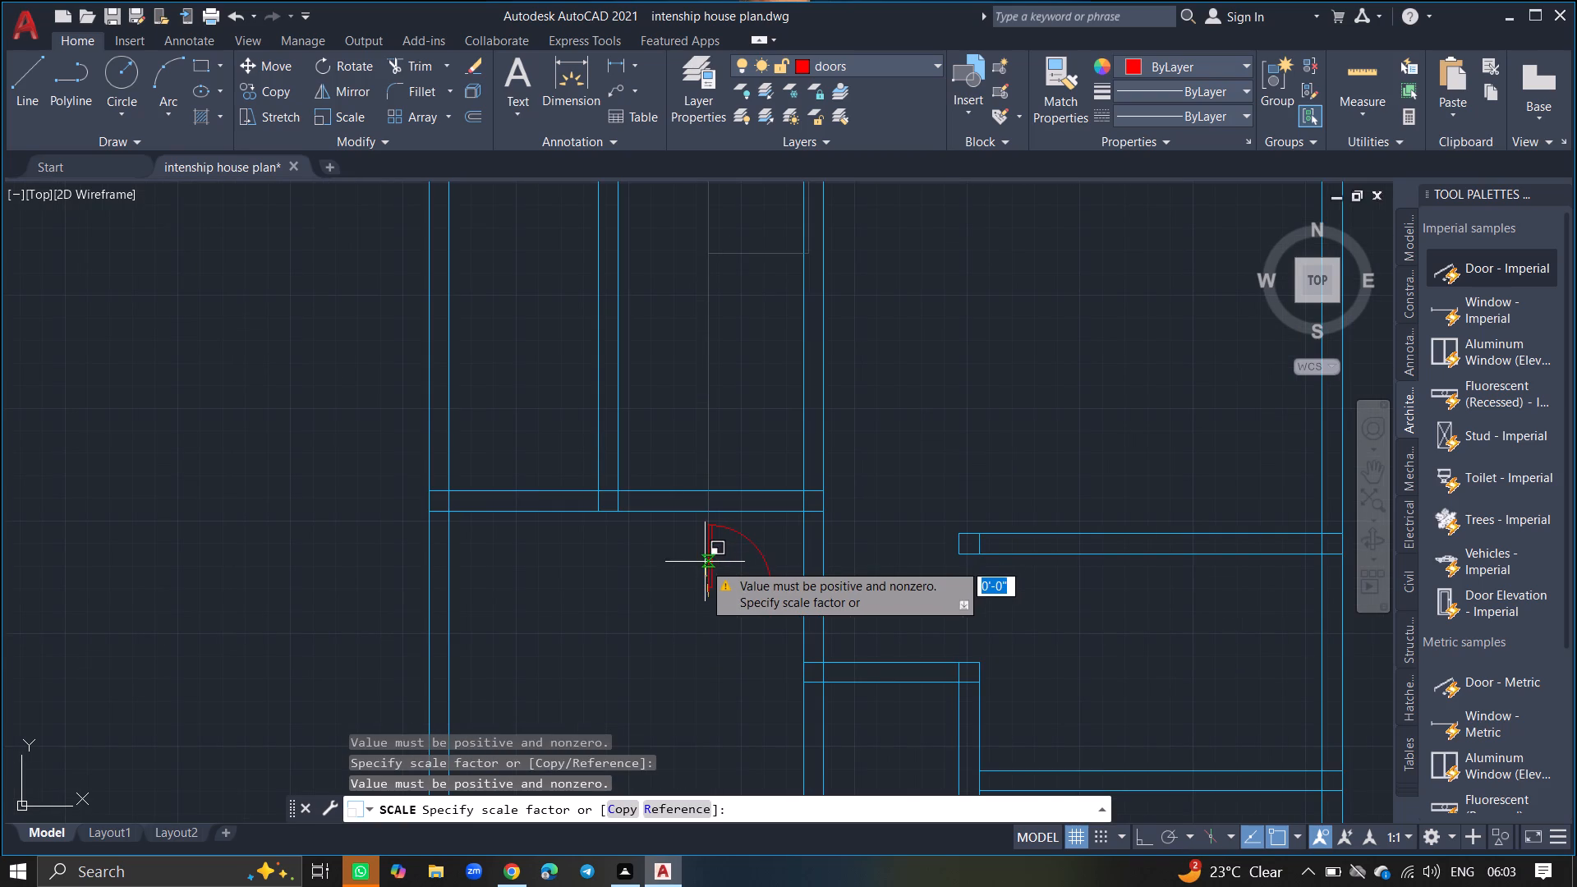
pyautogui.click(694, 565)
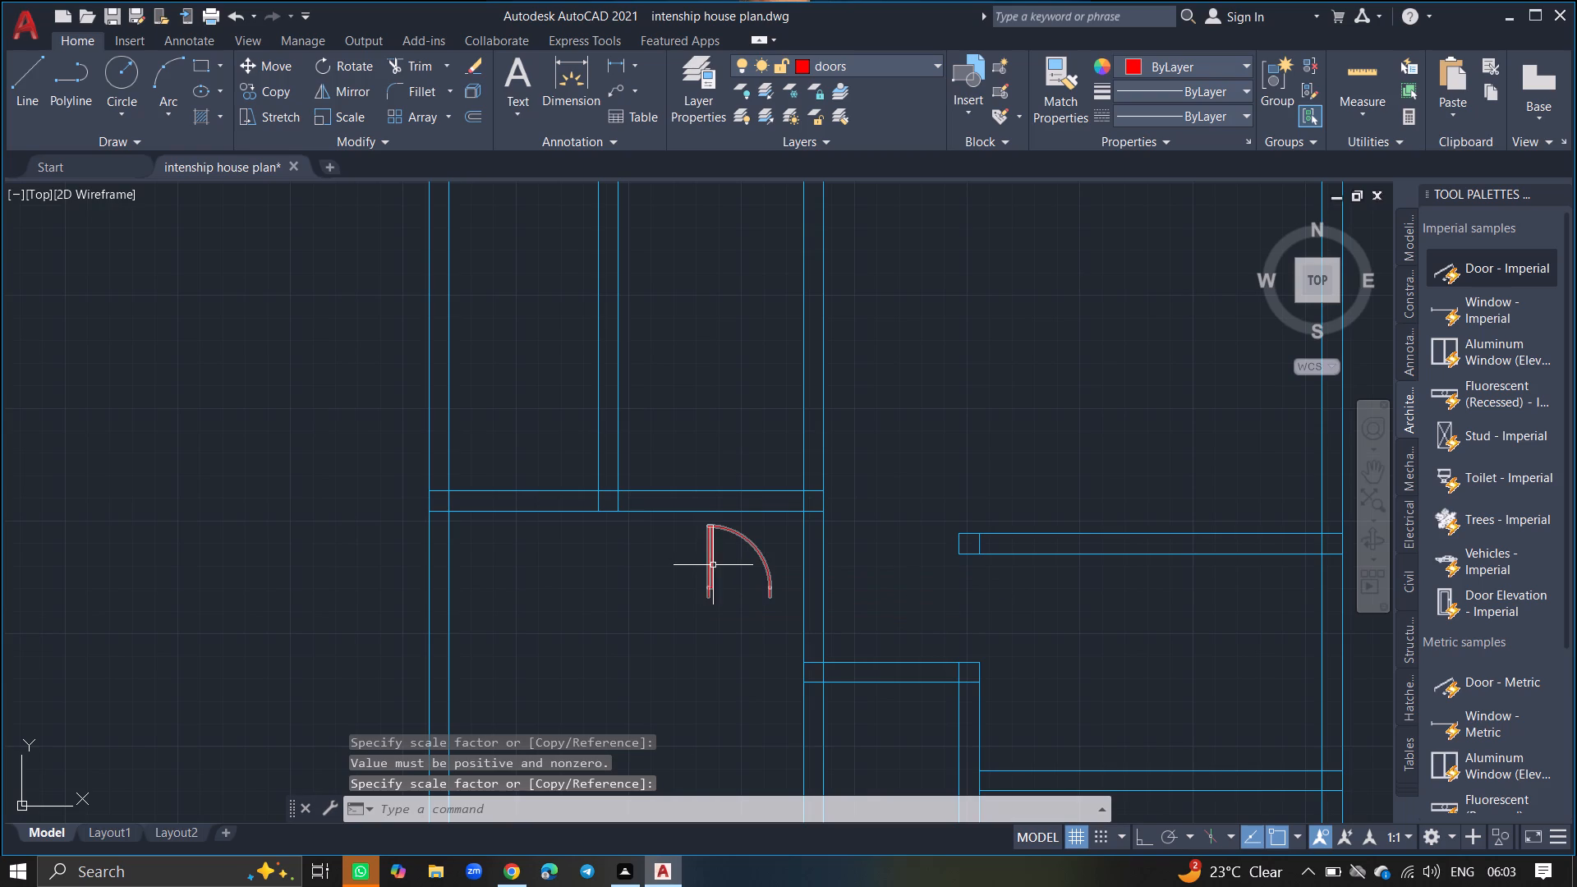
# Move the door block about 15'-8" up into the wall opening, leaving a gap to the wall ends on both sides.
pyautogui.click(709, 568)
pyautogui.write('move')
pyautogui.press('Return')
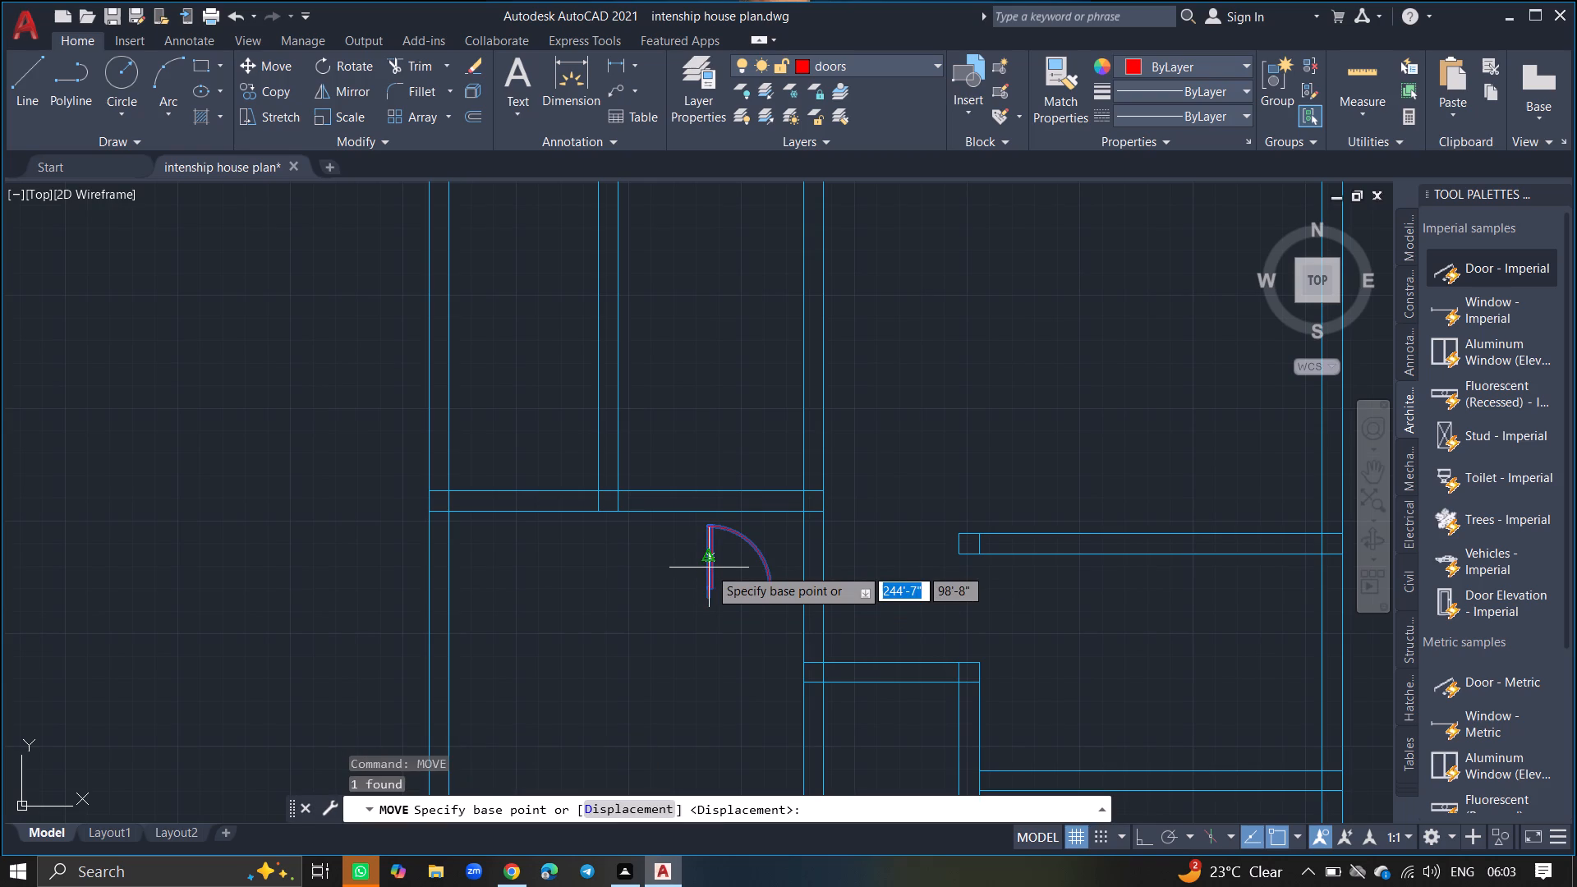
pyautogui.click(709, 568)
pyautogui.keyDown('ctrl'); pyautogui.scroll(-2, 697, 434); pyautogui.keyUp('ctrl')
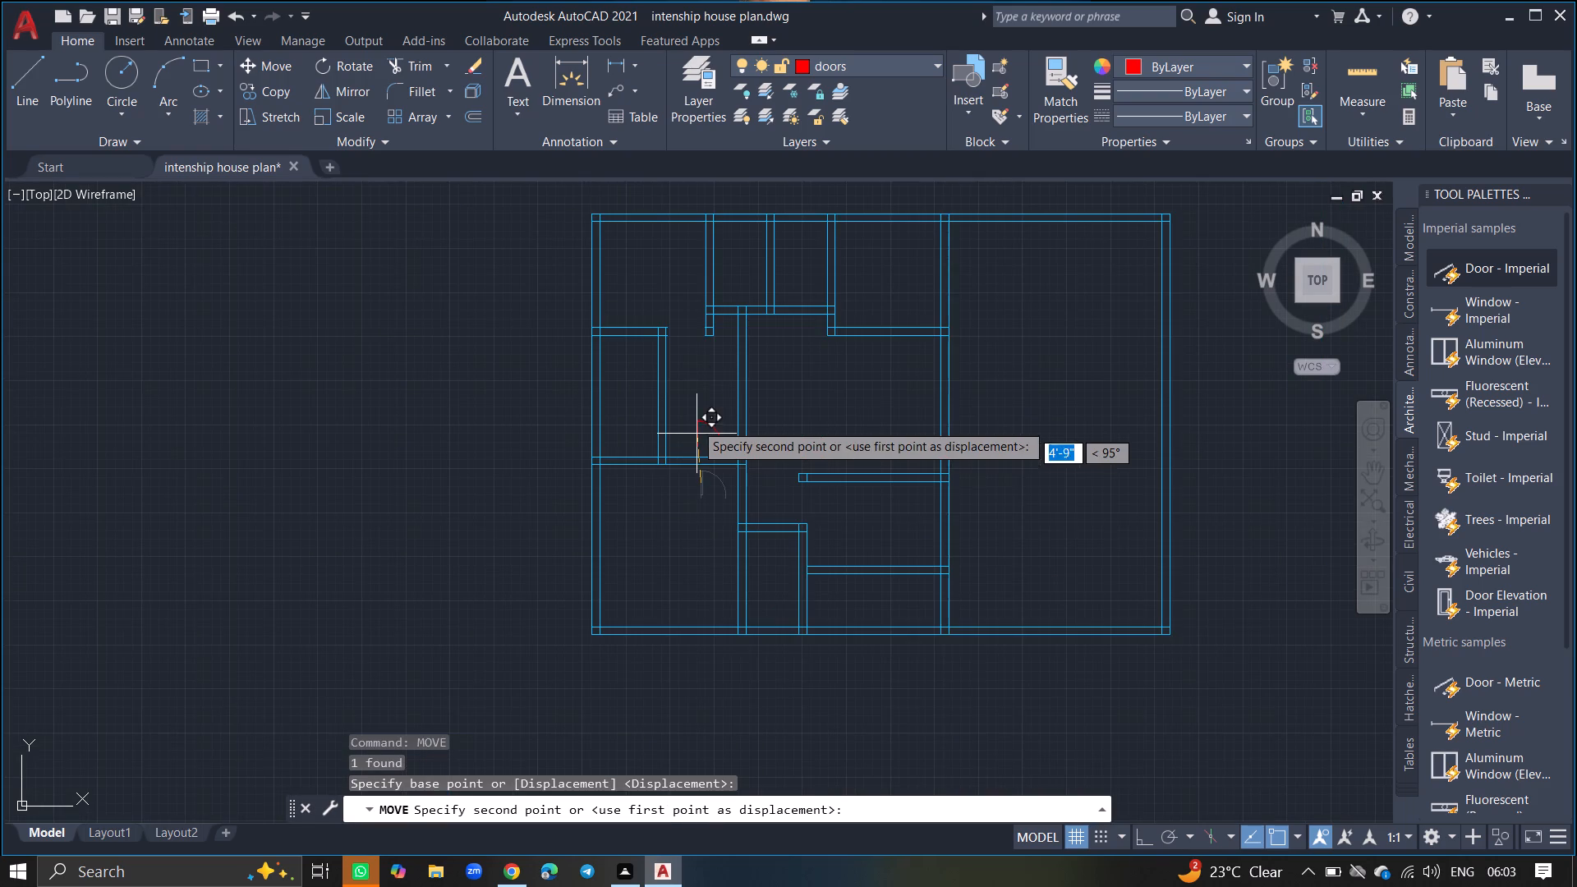
pyautogui.keyDown('ctrl'); pyautogui.scroll(6, 670, 316); pyautogui.keyUp('ctrl')
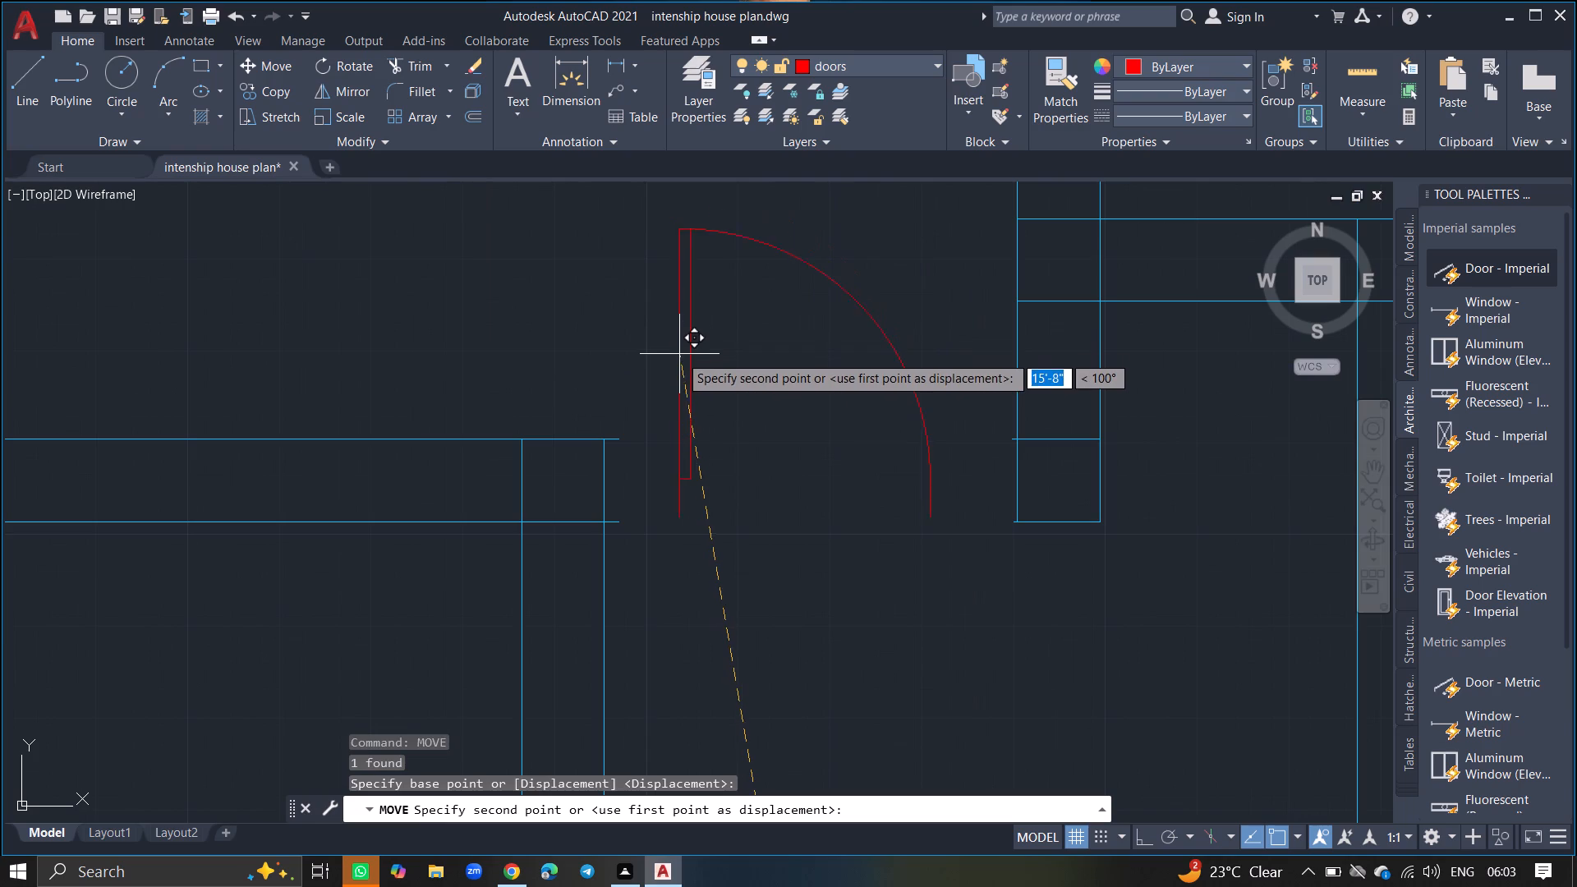
pyautogui.click(675, 368)
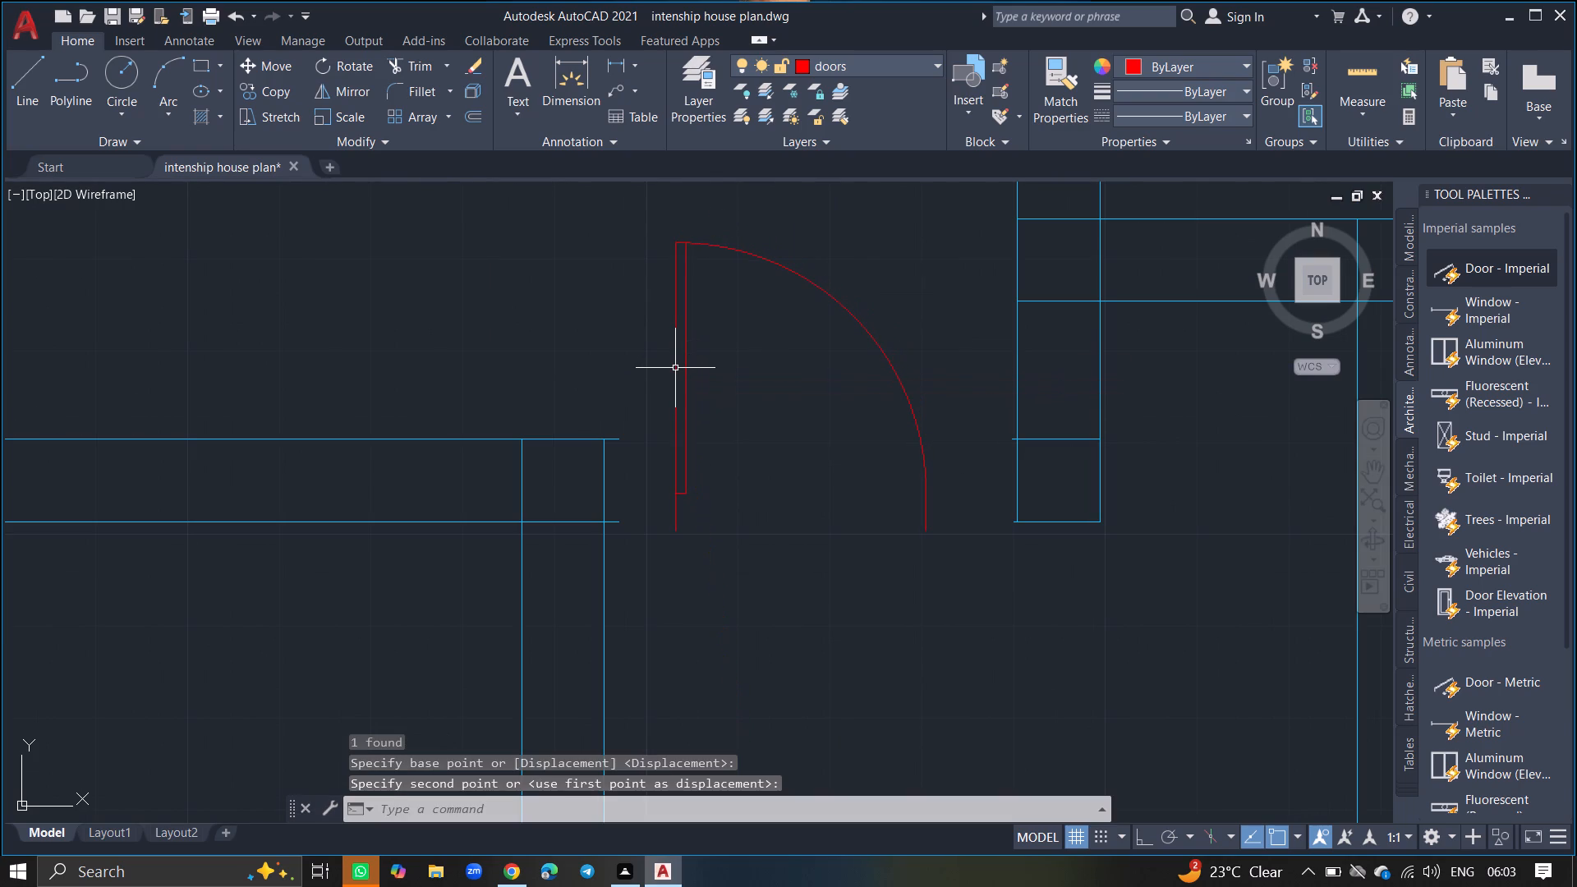
# Extend the upper and lower horizontal wall lines on both sides of the opening to meet the door block.
pyautogui.write('ex')
pyautogui.press('Return')
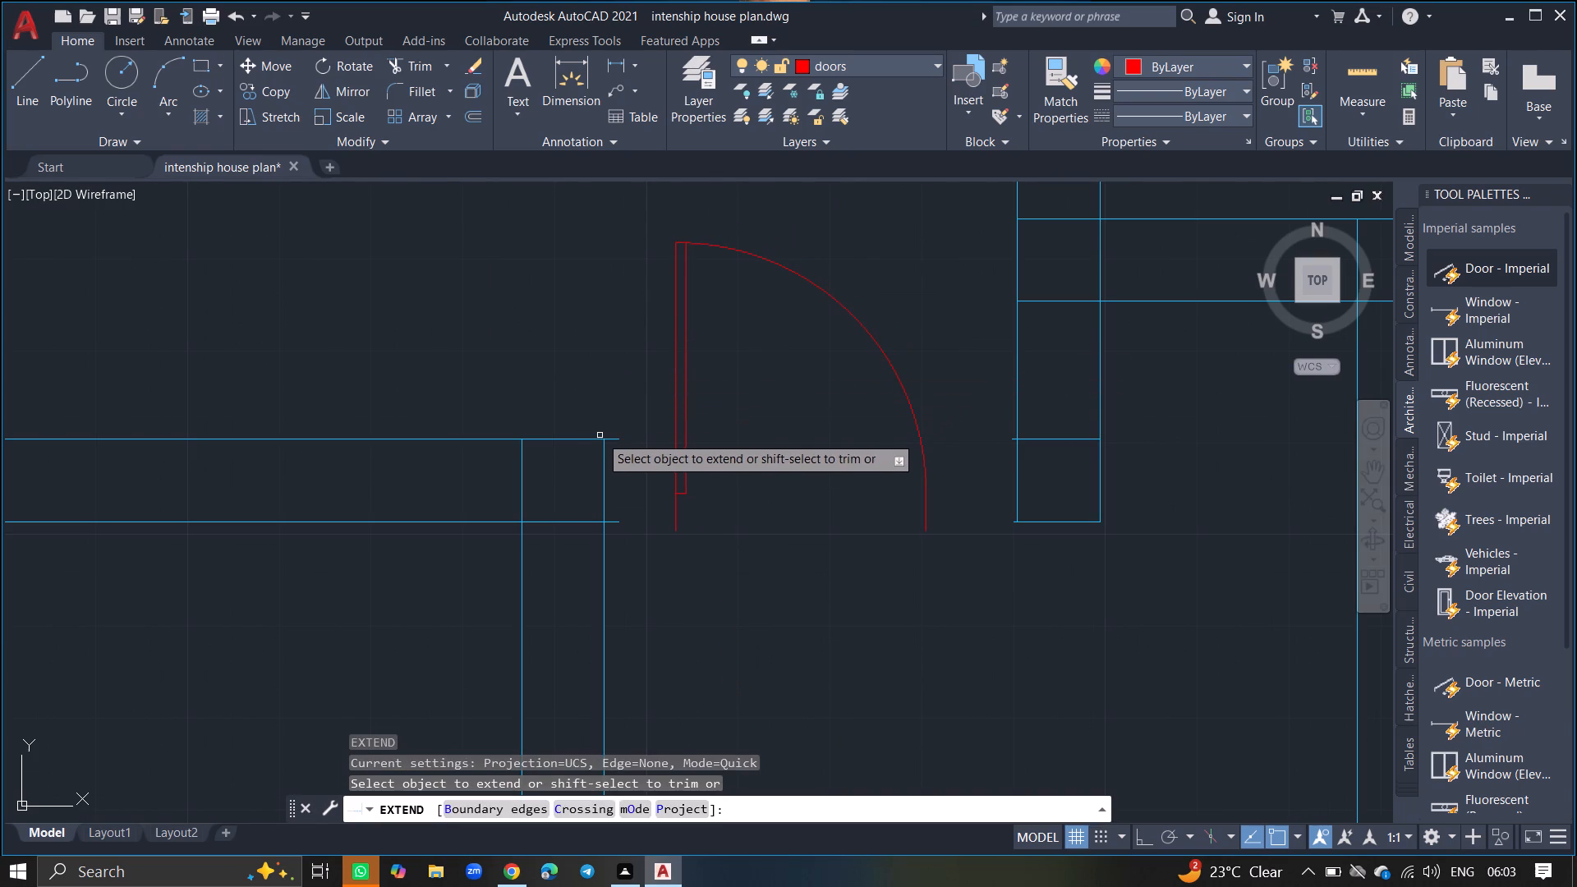
pyautogui.click(600, 438)
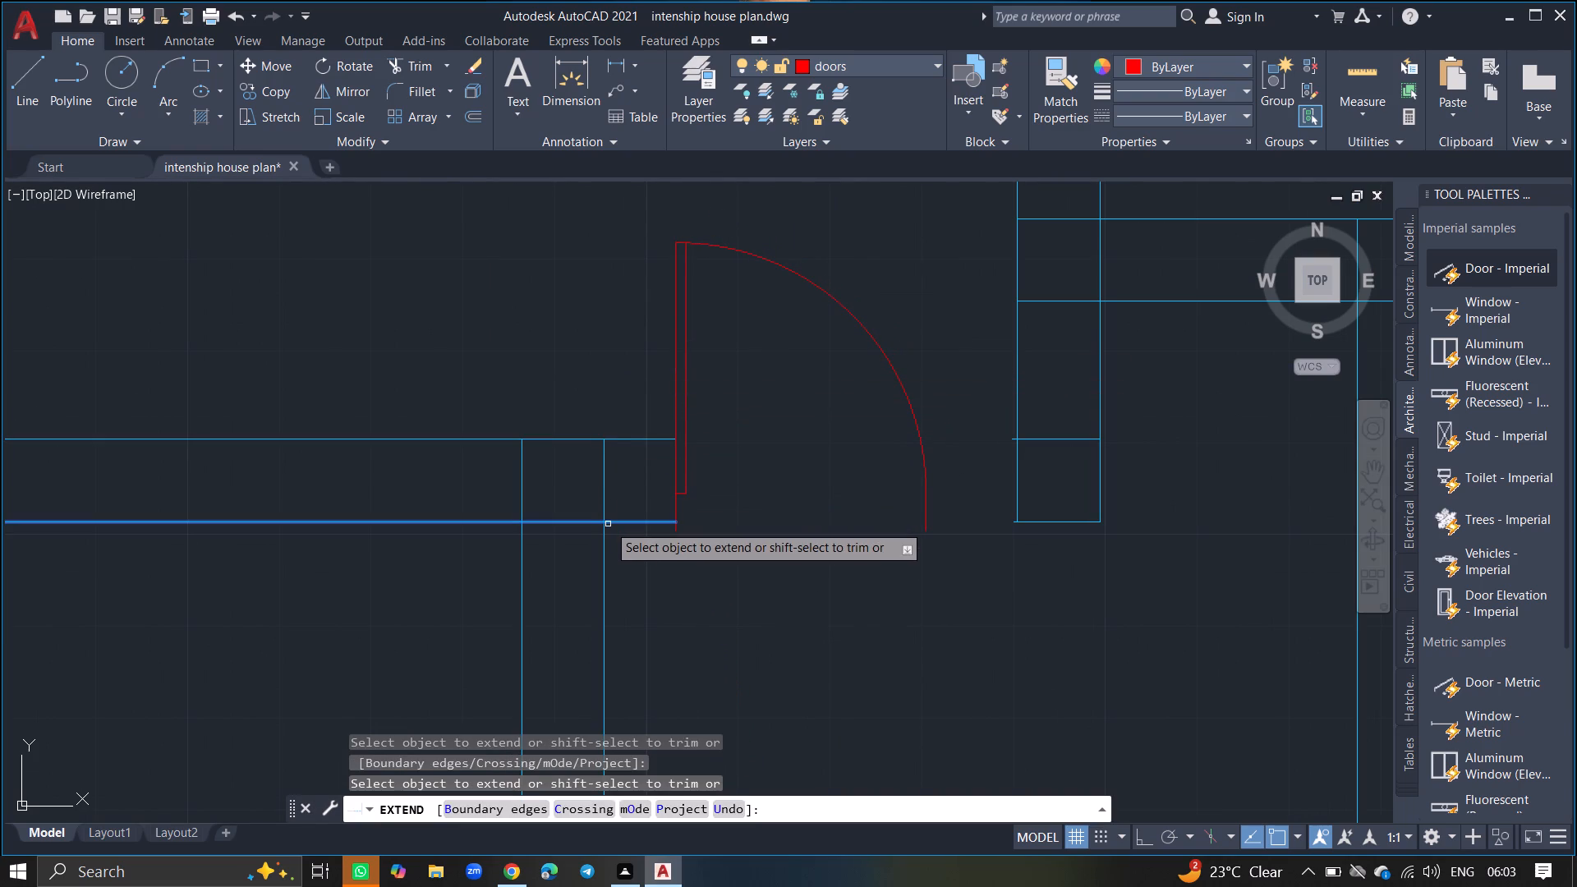
pyautogui.click(608, 524)
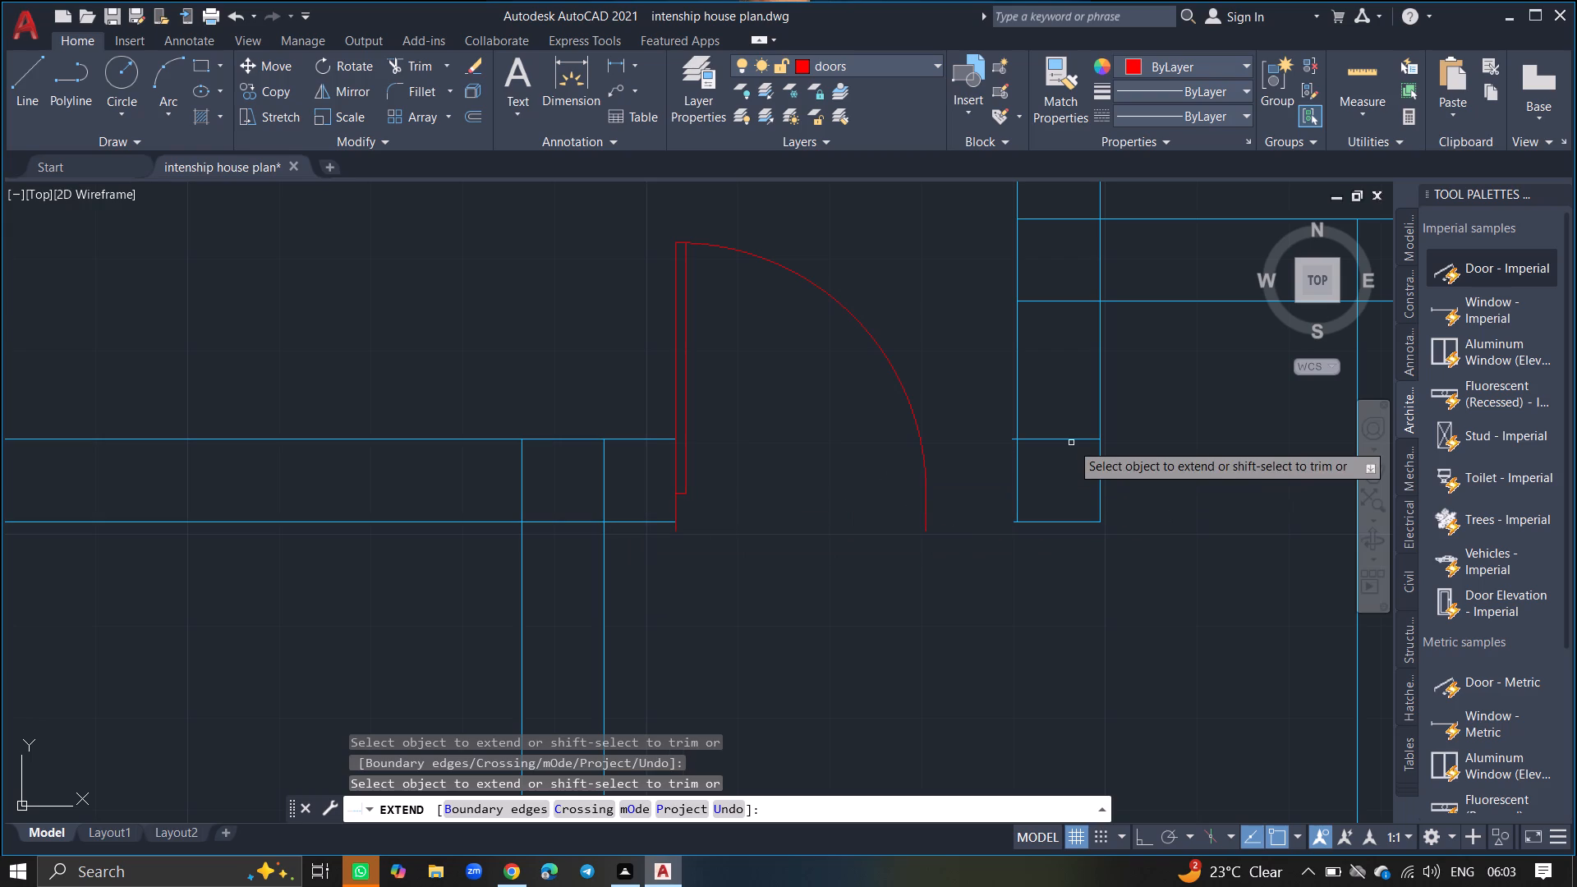
pyautogui.click(1025, 439)
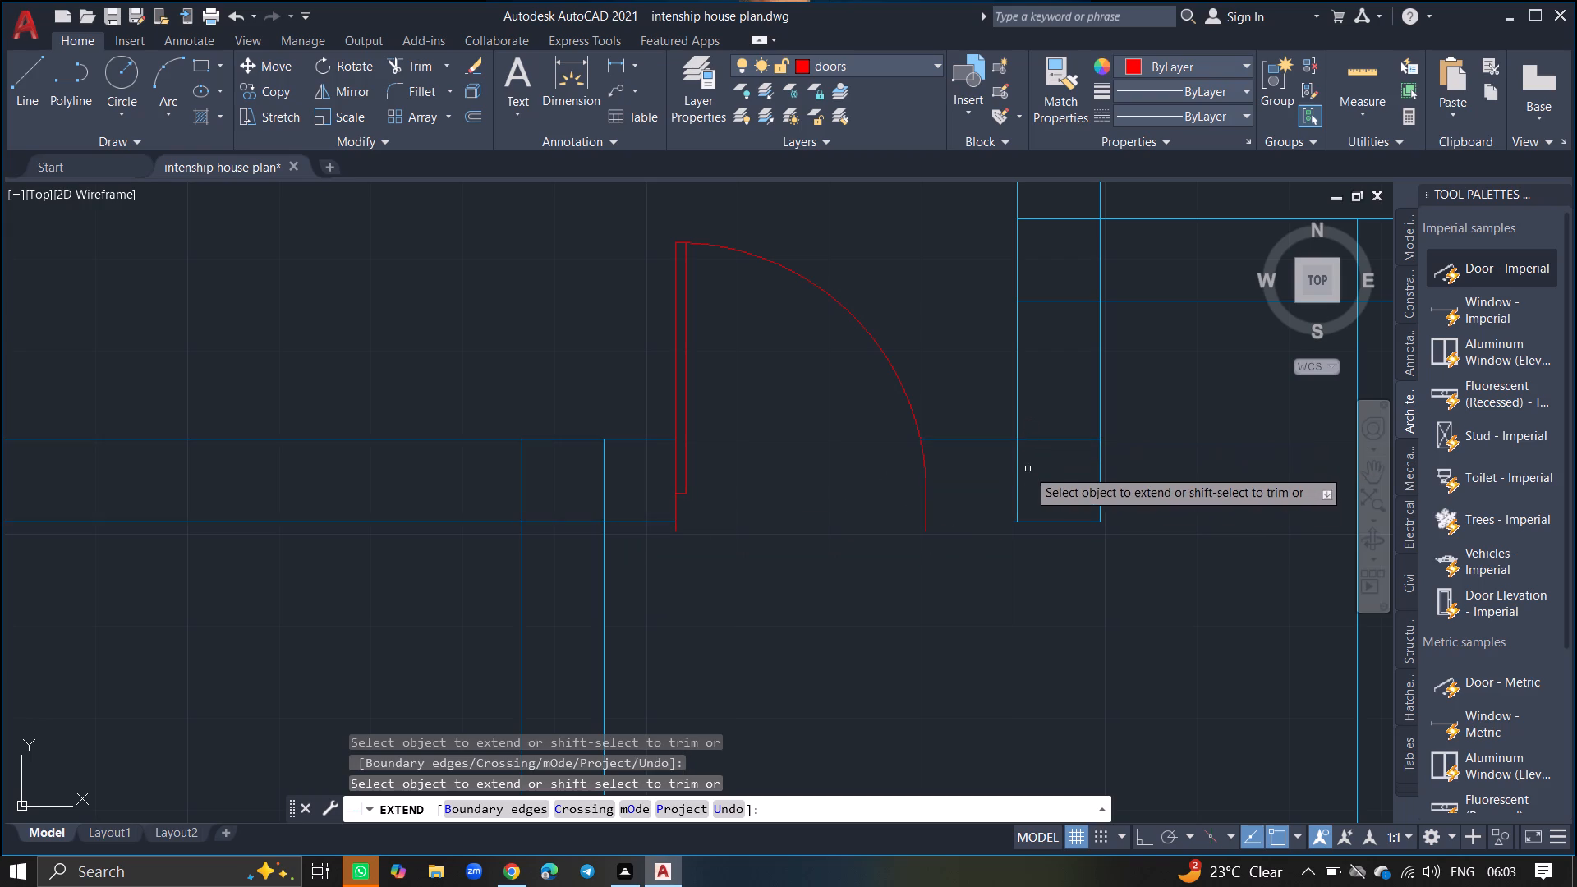
pyautogui.click(1032, 525)
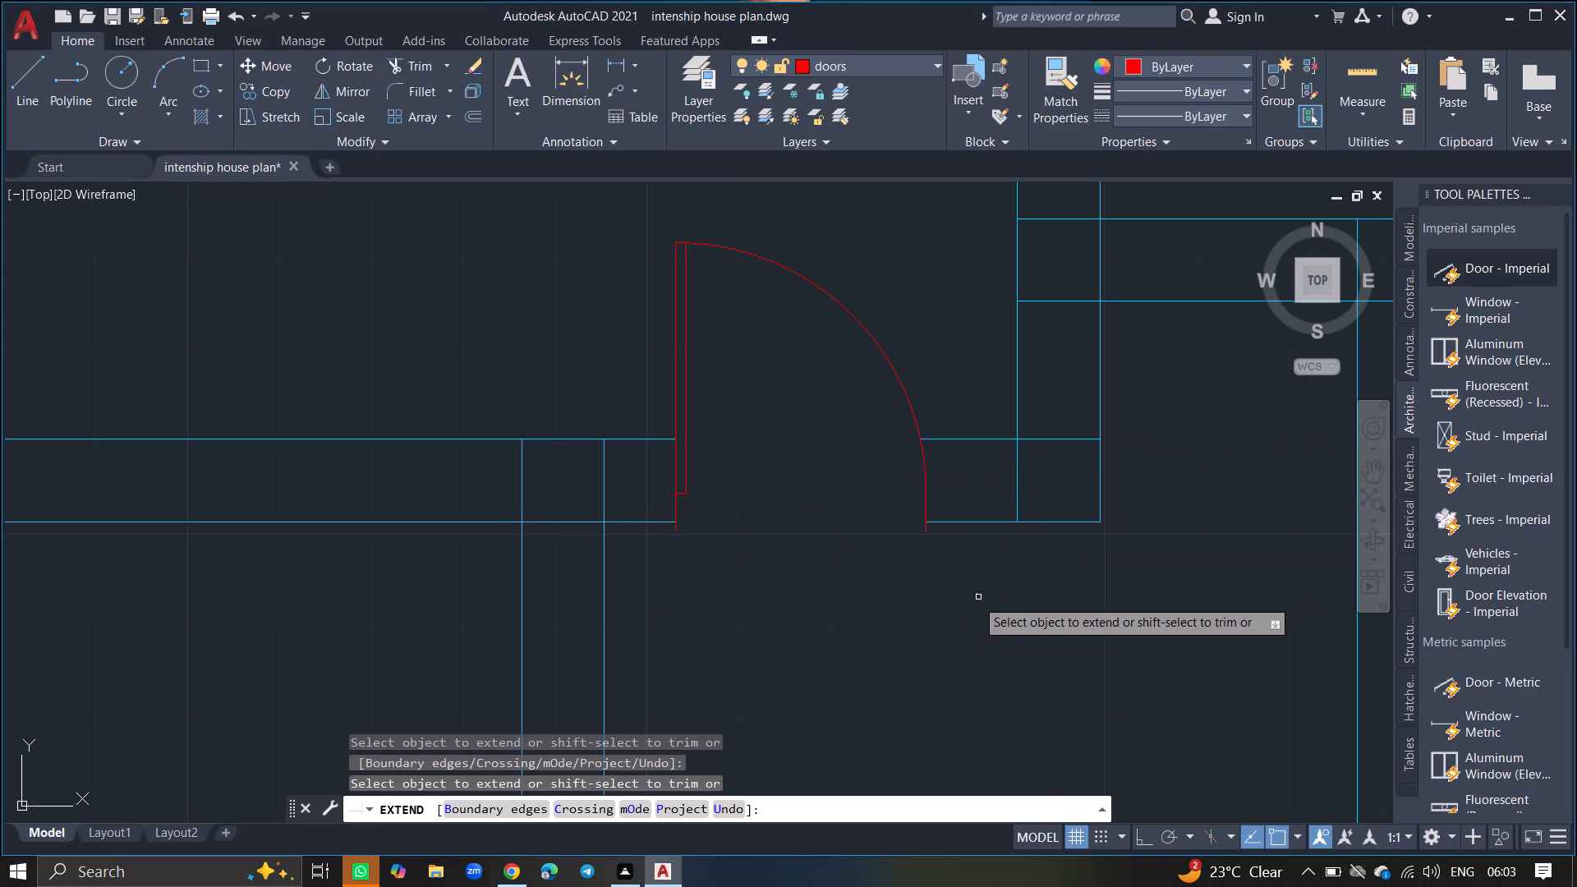
# Copy the fitted door block about 15'-10" horizontally to the matching lower wall of the room beyond the two small rooms.
pyautogui.press('Return')
pyautogui.keyDown('ctrl'); pyautogui.scroll(-4, 949, 610); pyautogui.keyUp('ctrl')
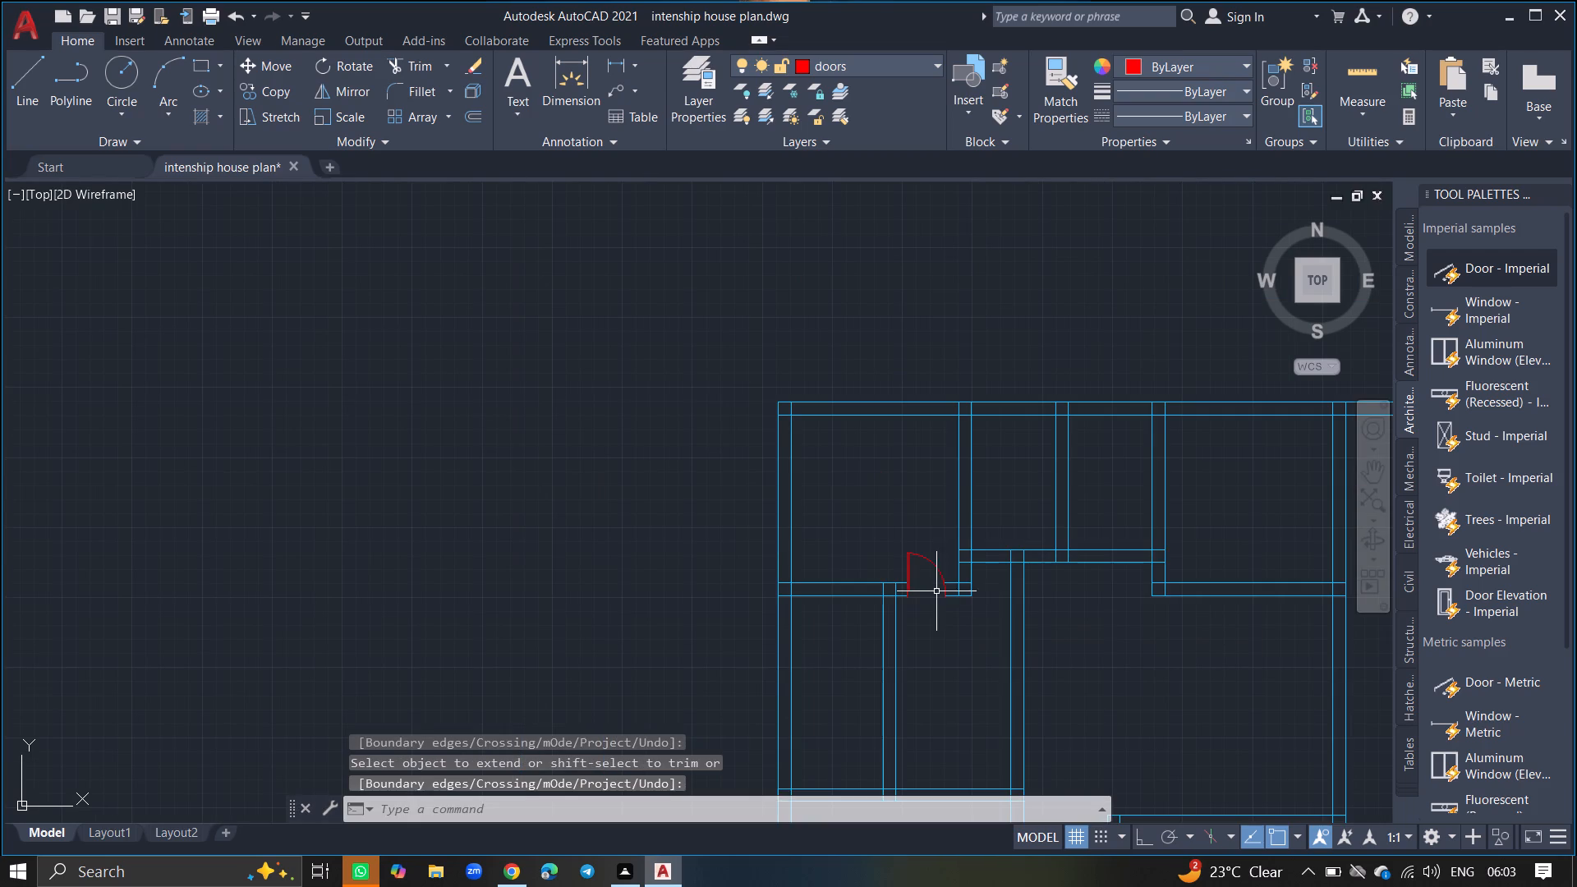
pyautogui.click(908, 562)
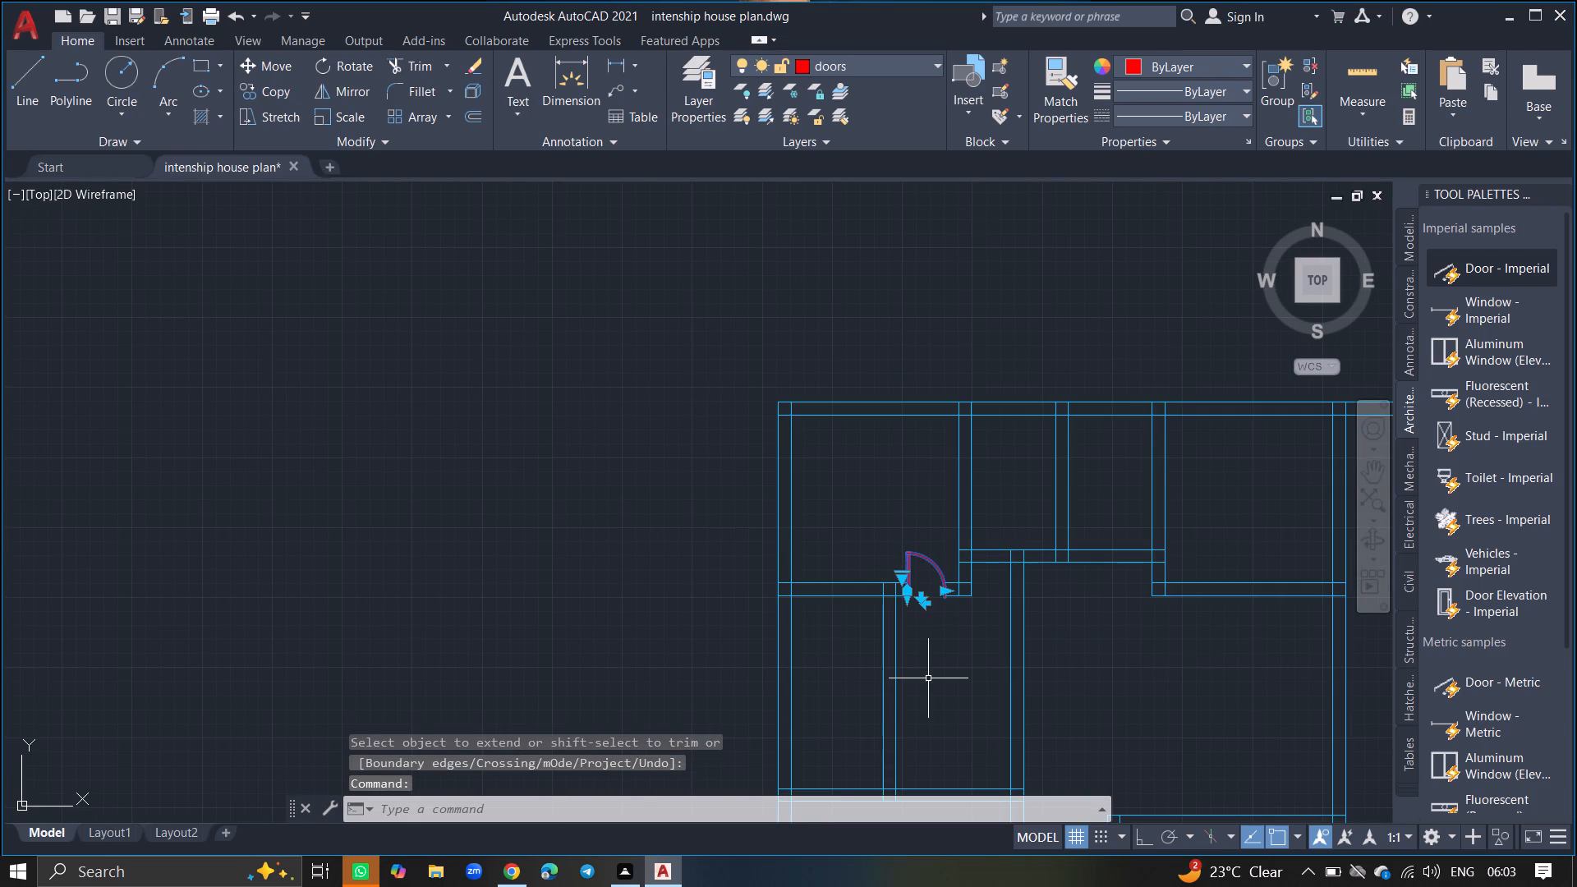
pyautogui.write('copy')
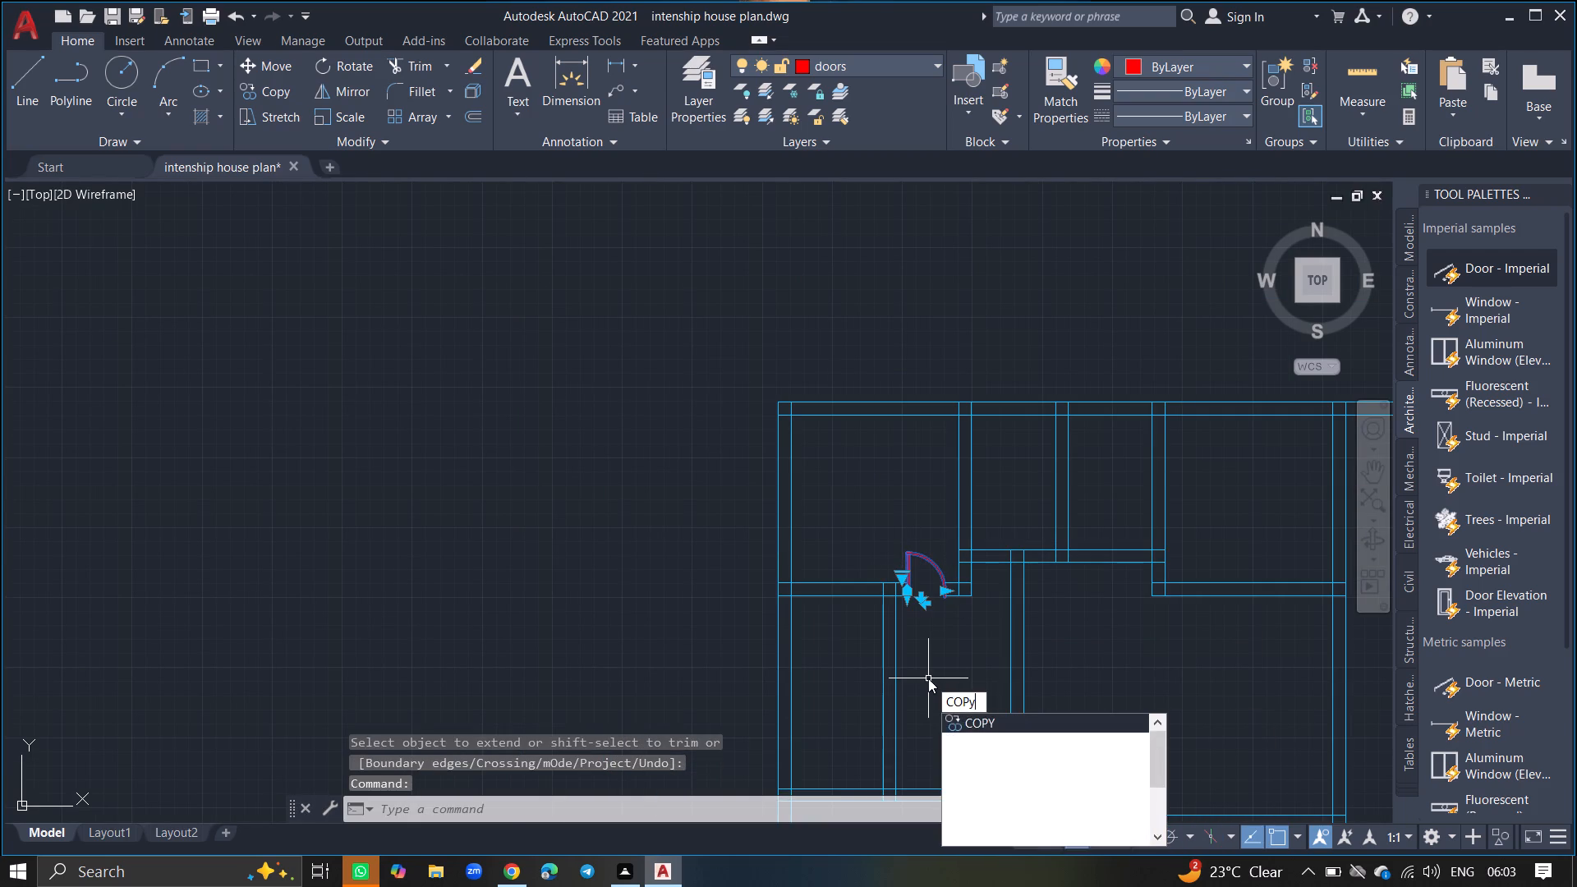
pyautogui.press('Return')
pyautogui.click(907, 557)
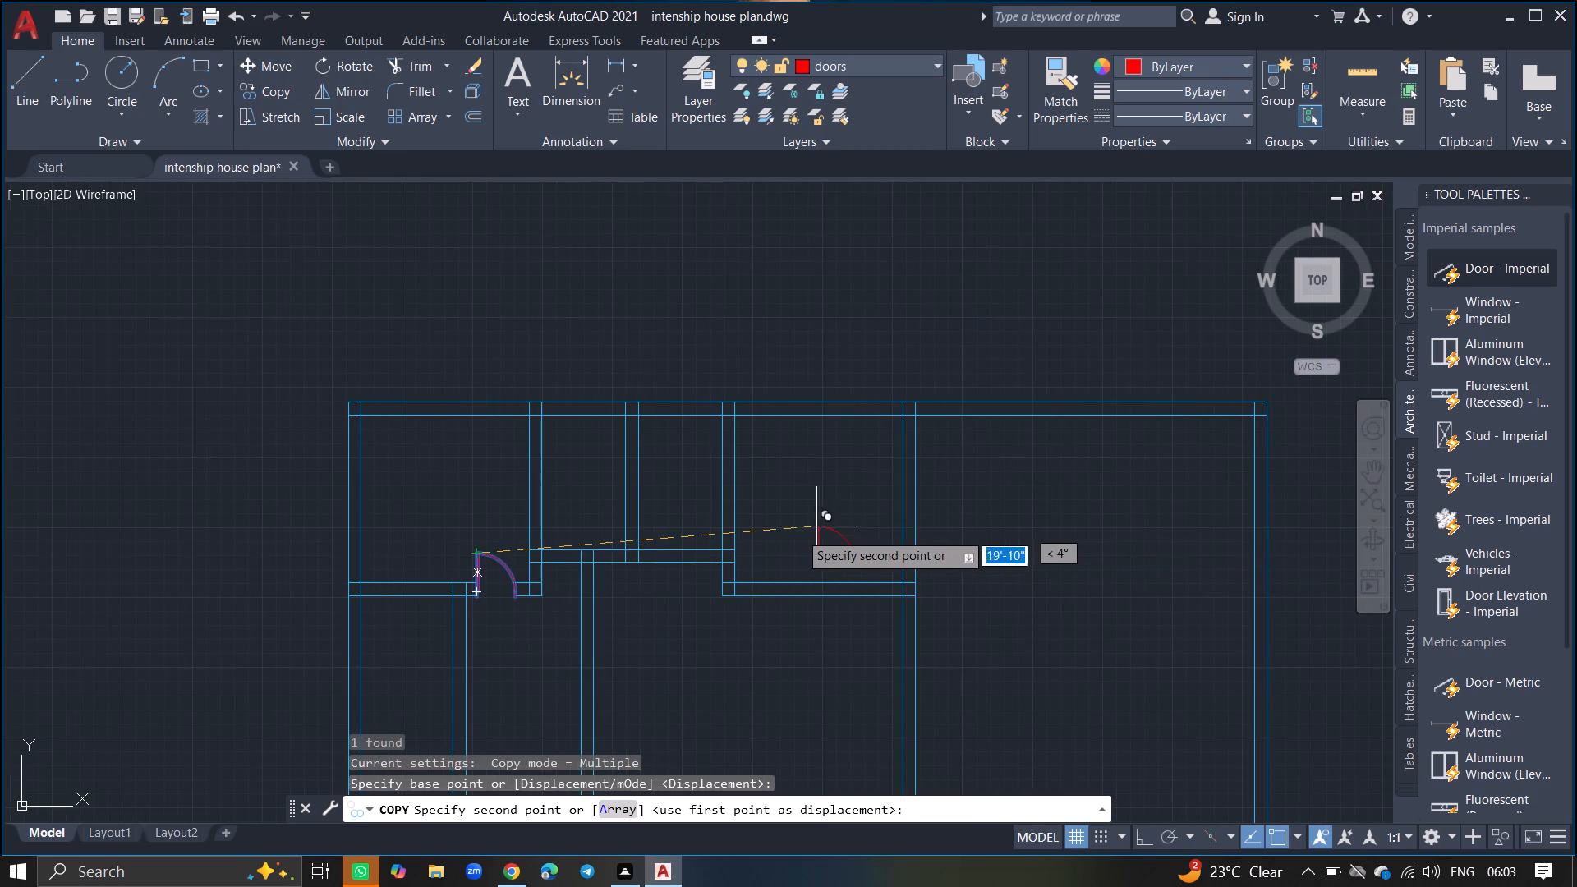
pyautogui.keyDown('ctrl'); pyautogui.scroll(5, 759, 568); pyautogui.keyUp('ctrl')
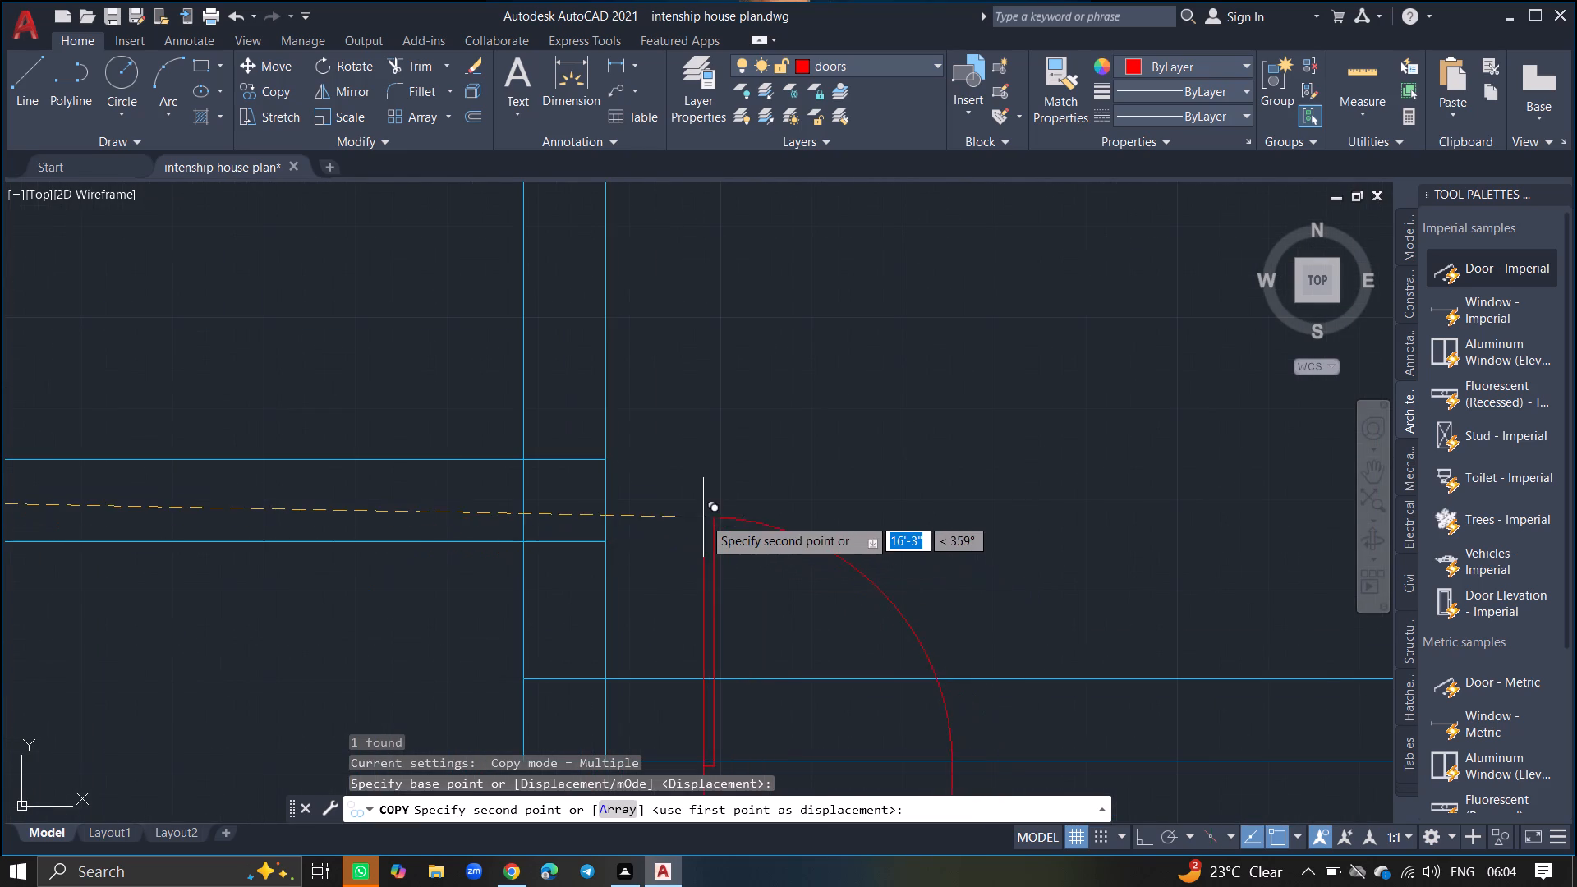
pyautogui.keyDown('ctrl'); pyautogui.scroll(-3, 703, 517); pyautogui.keyUp('ctrl')
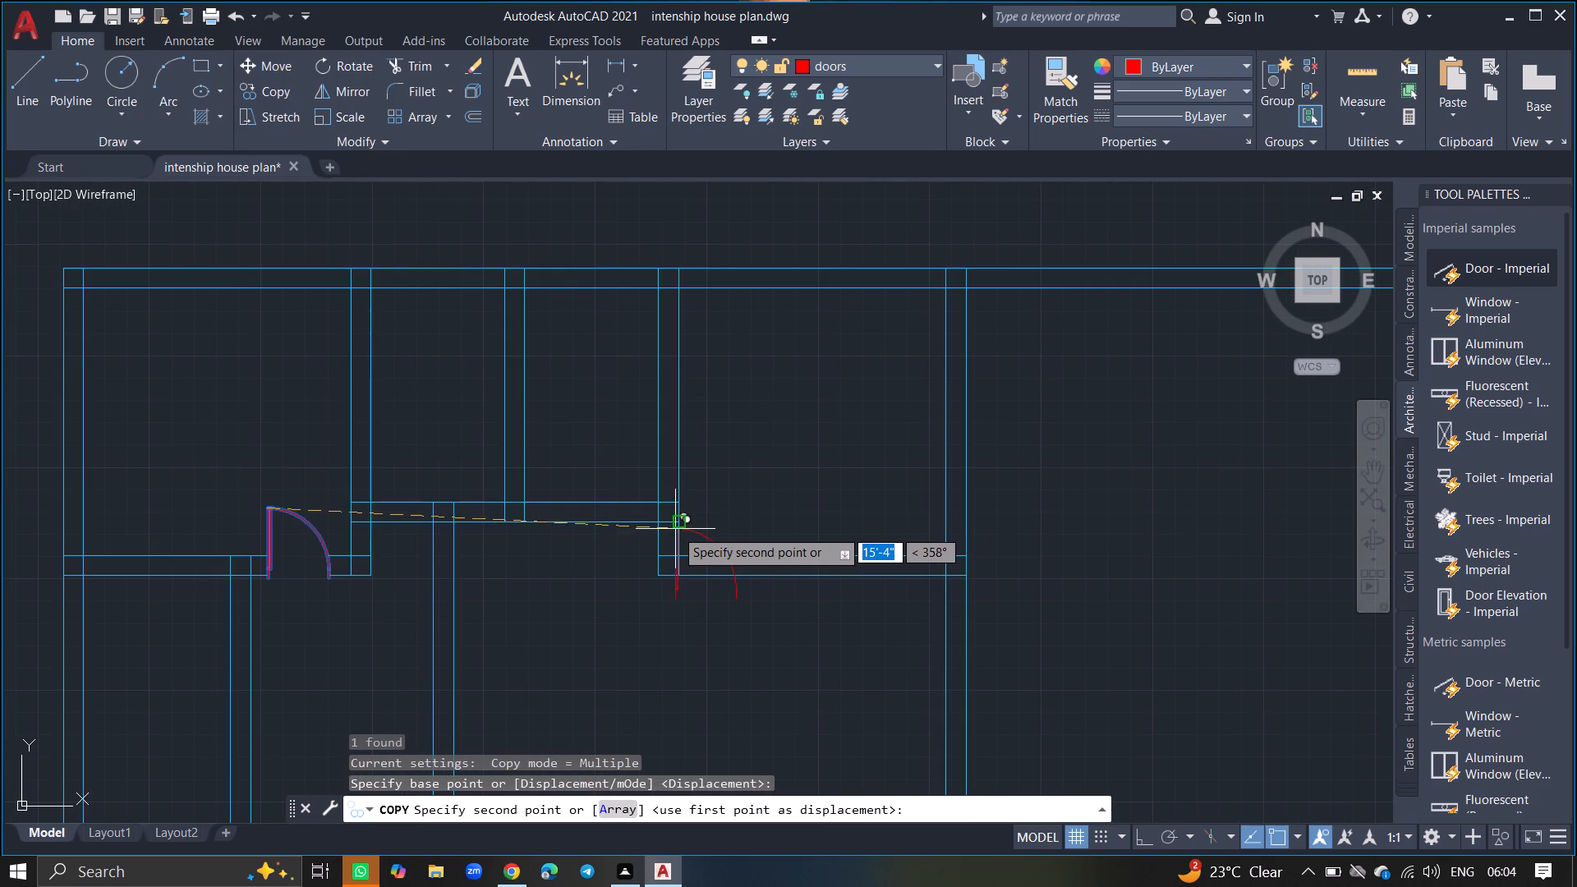
pyautogui.keyDown('ctrl'); pyautogui.scroll(4, 691, 512); pyautogui.keyUp('ctrl')
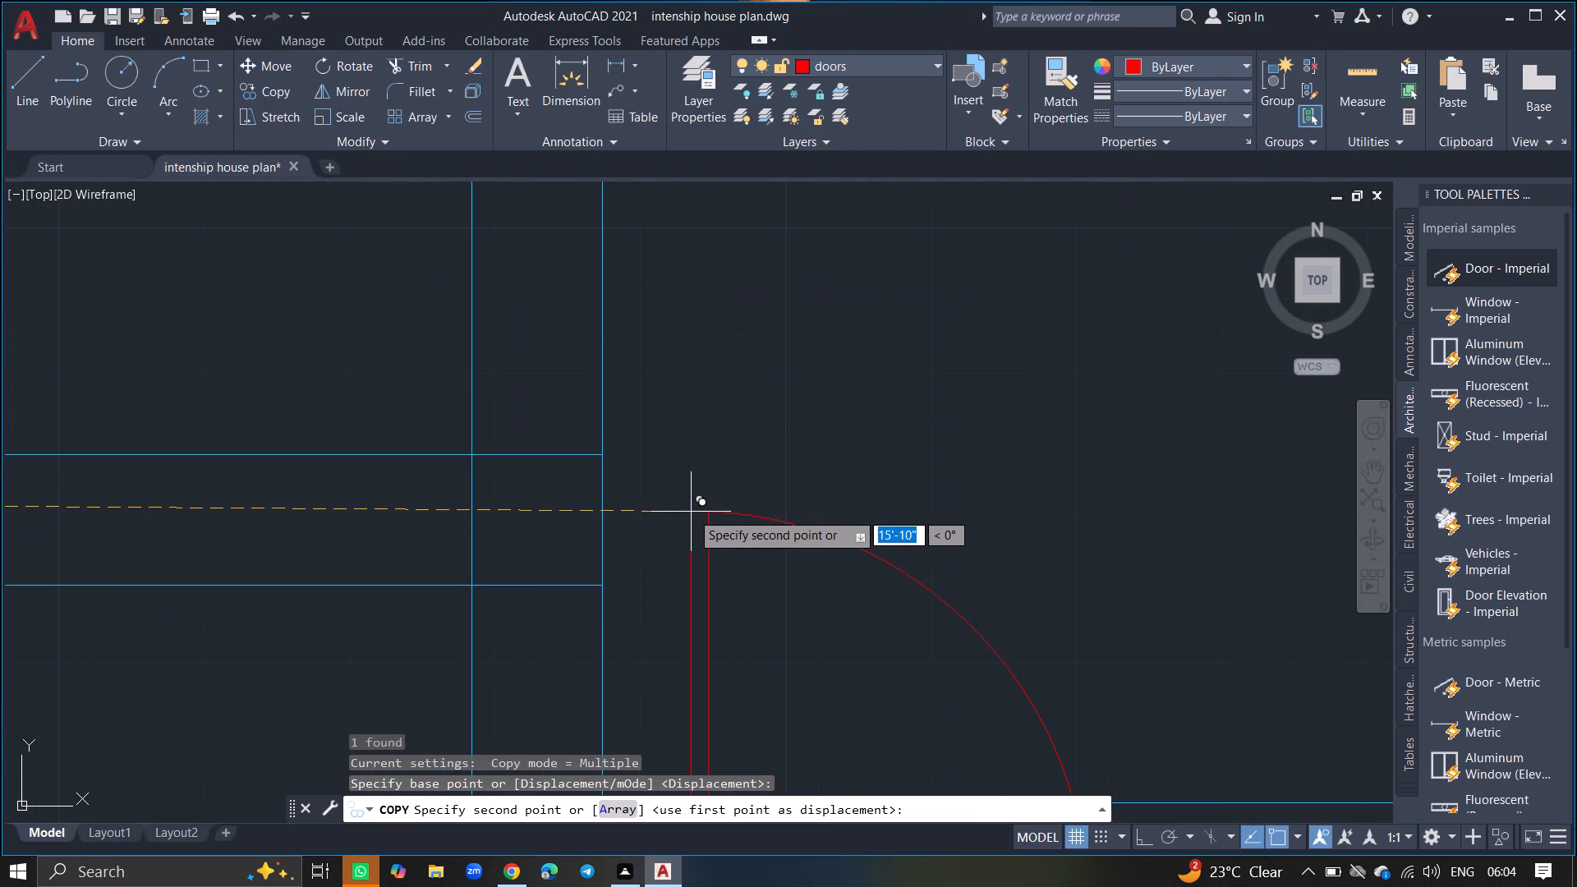
pyautogui.click(691, 512)
pyautogui.press('Return')
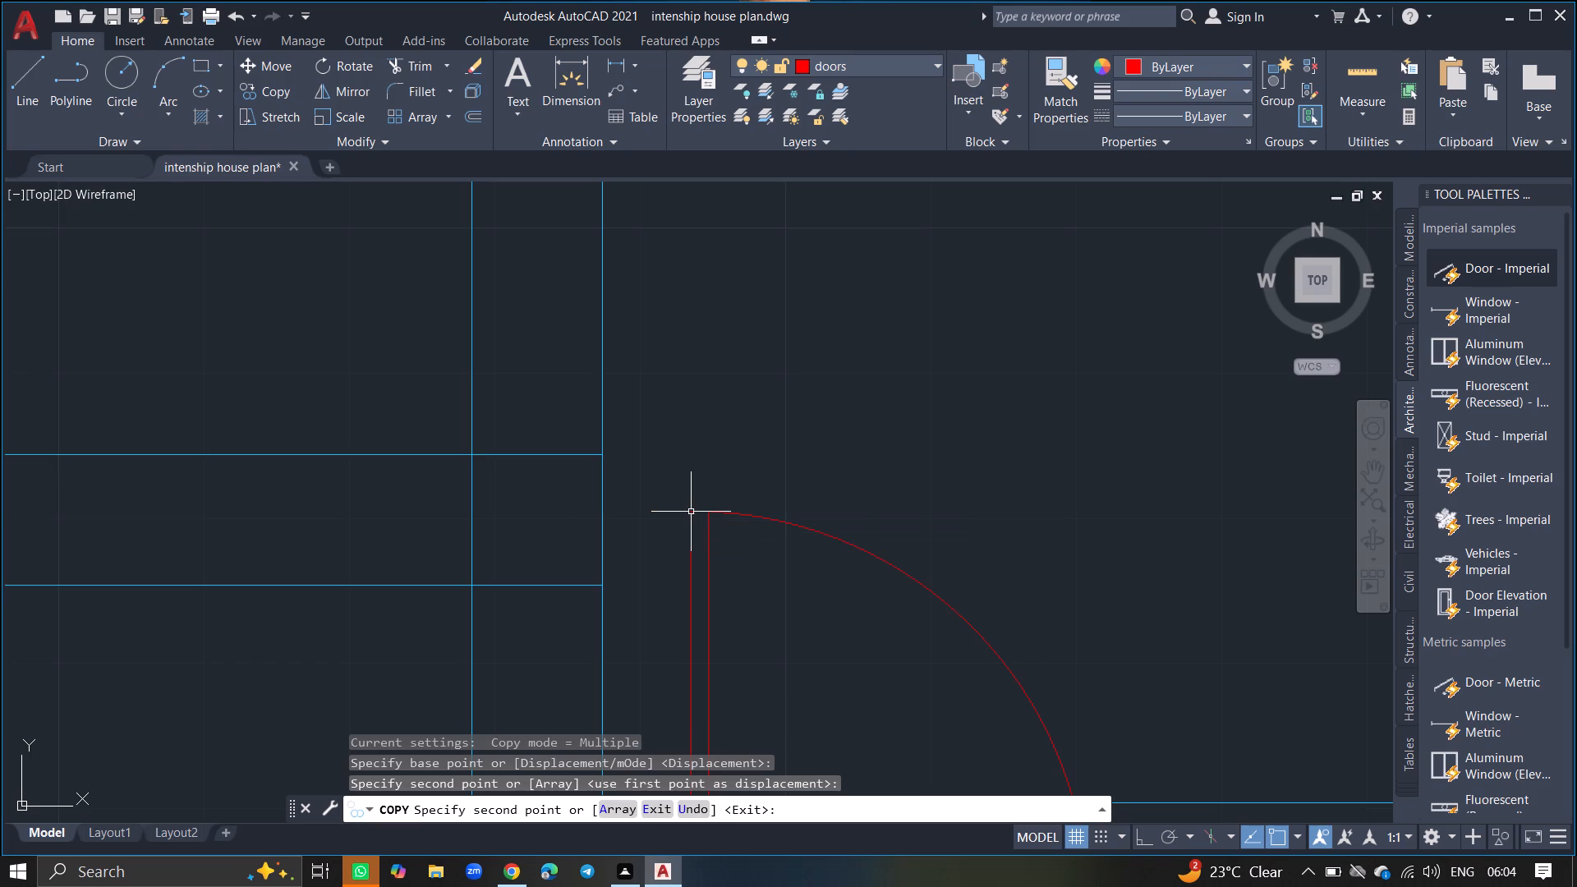
pyautogui.keyDown('ctrl'); pyautogui.scroll(-3, 691, 512); pyautogui.keyUp('ctrl')
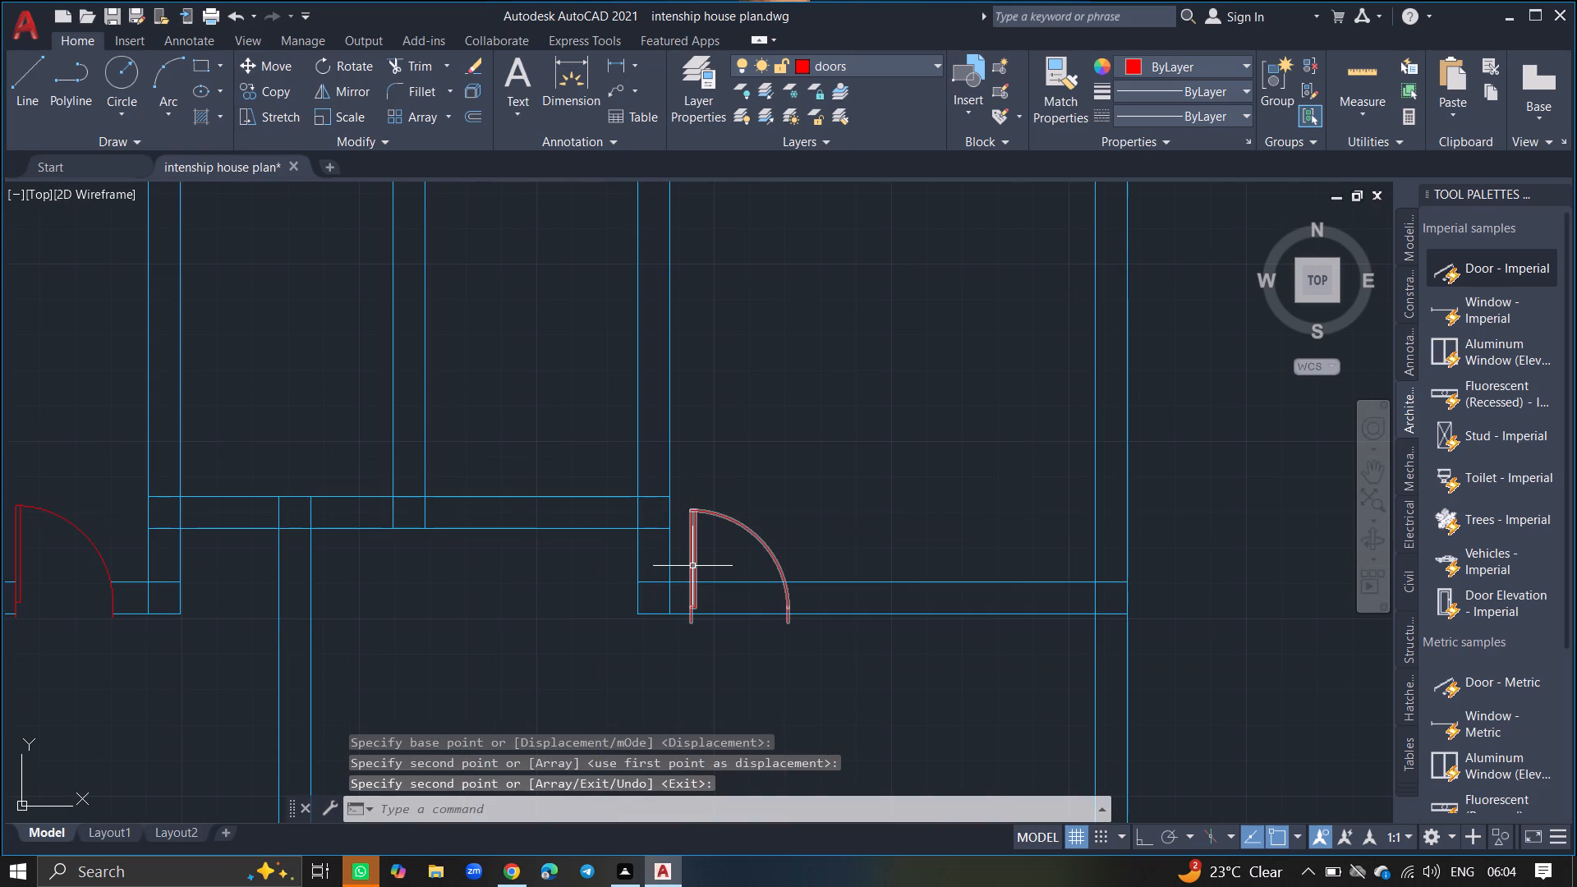
pyautogui.click(692, 566)
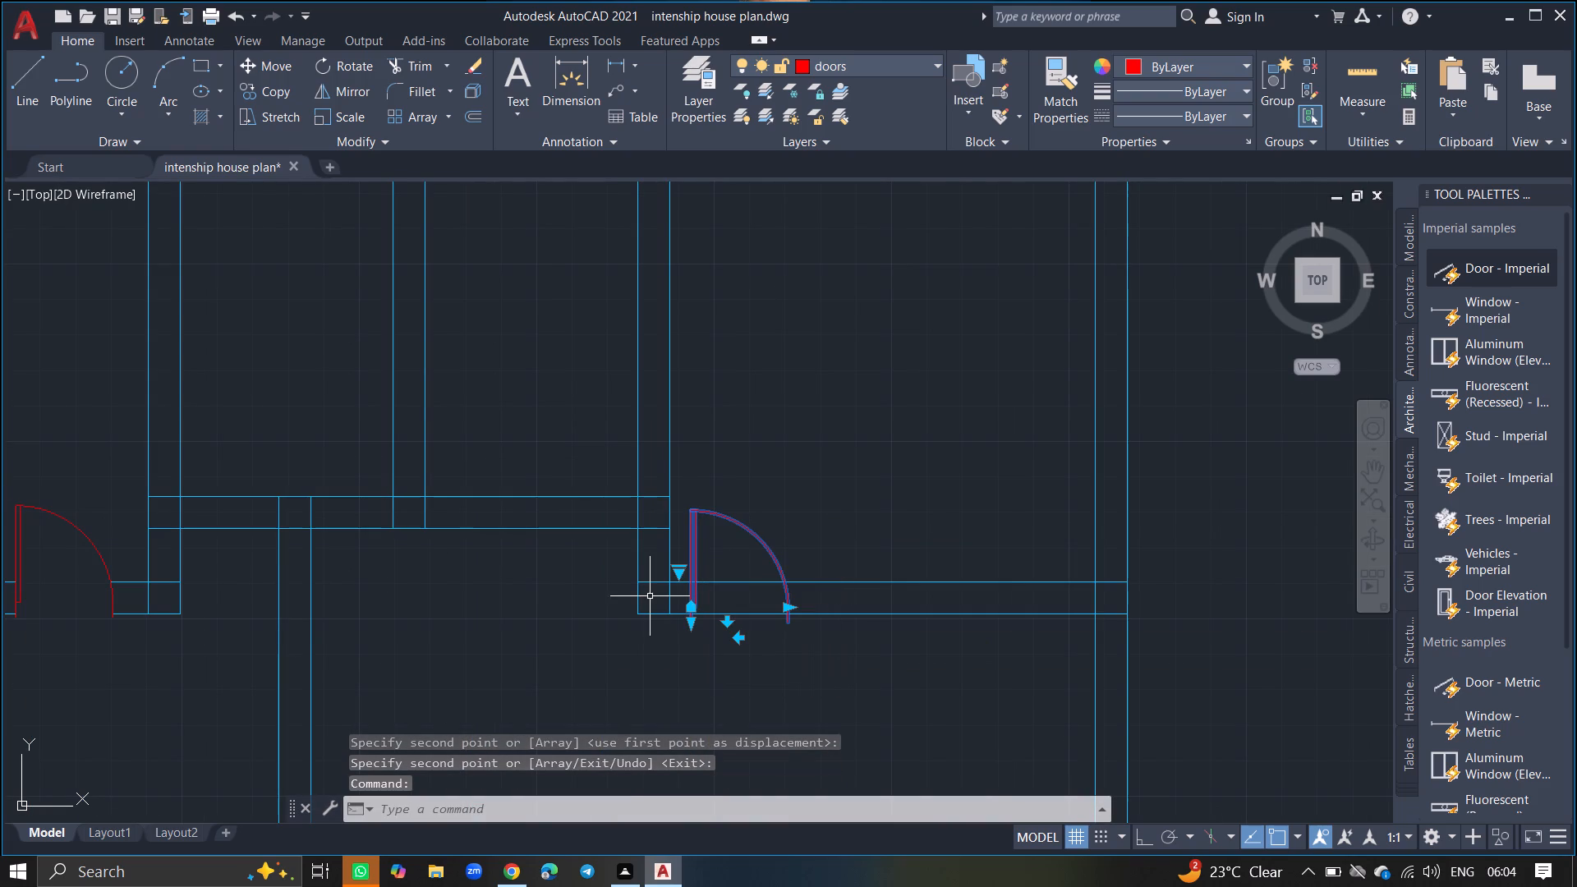
pyautogui.press('Escape')
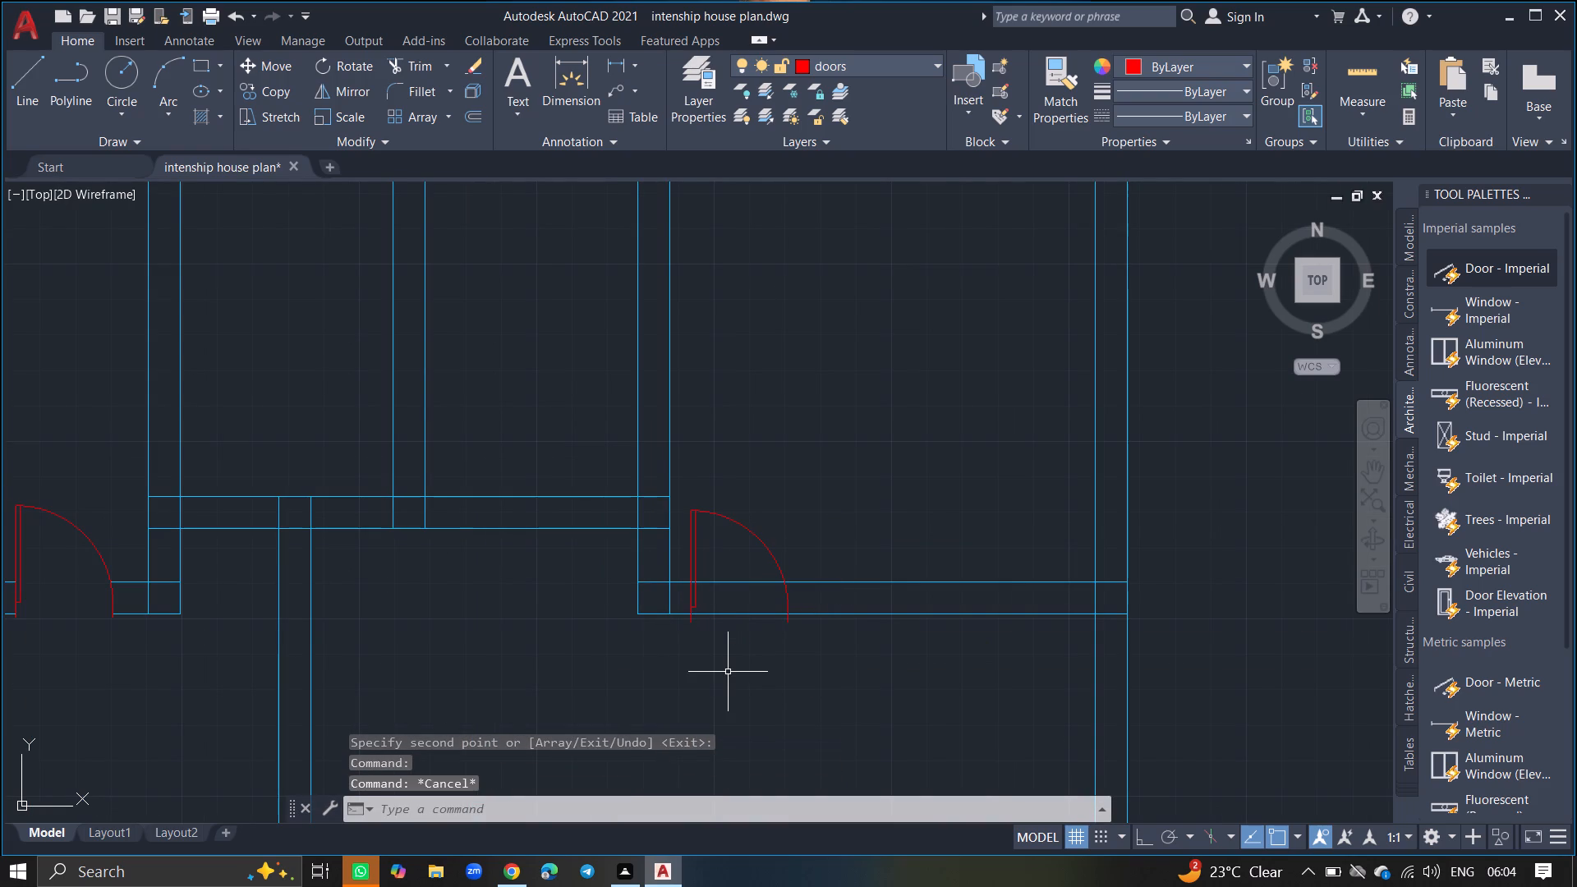
# Trim the upper and lower wall lines inside the copied door's opening, including the short piece crossing the door leaf.
pyautogui.write('tr')
pyautogui.write('im')
pyautogui.press('Return')
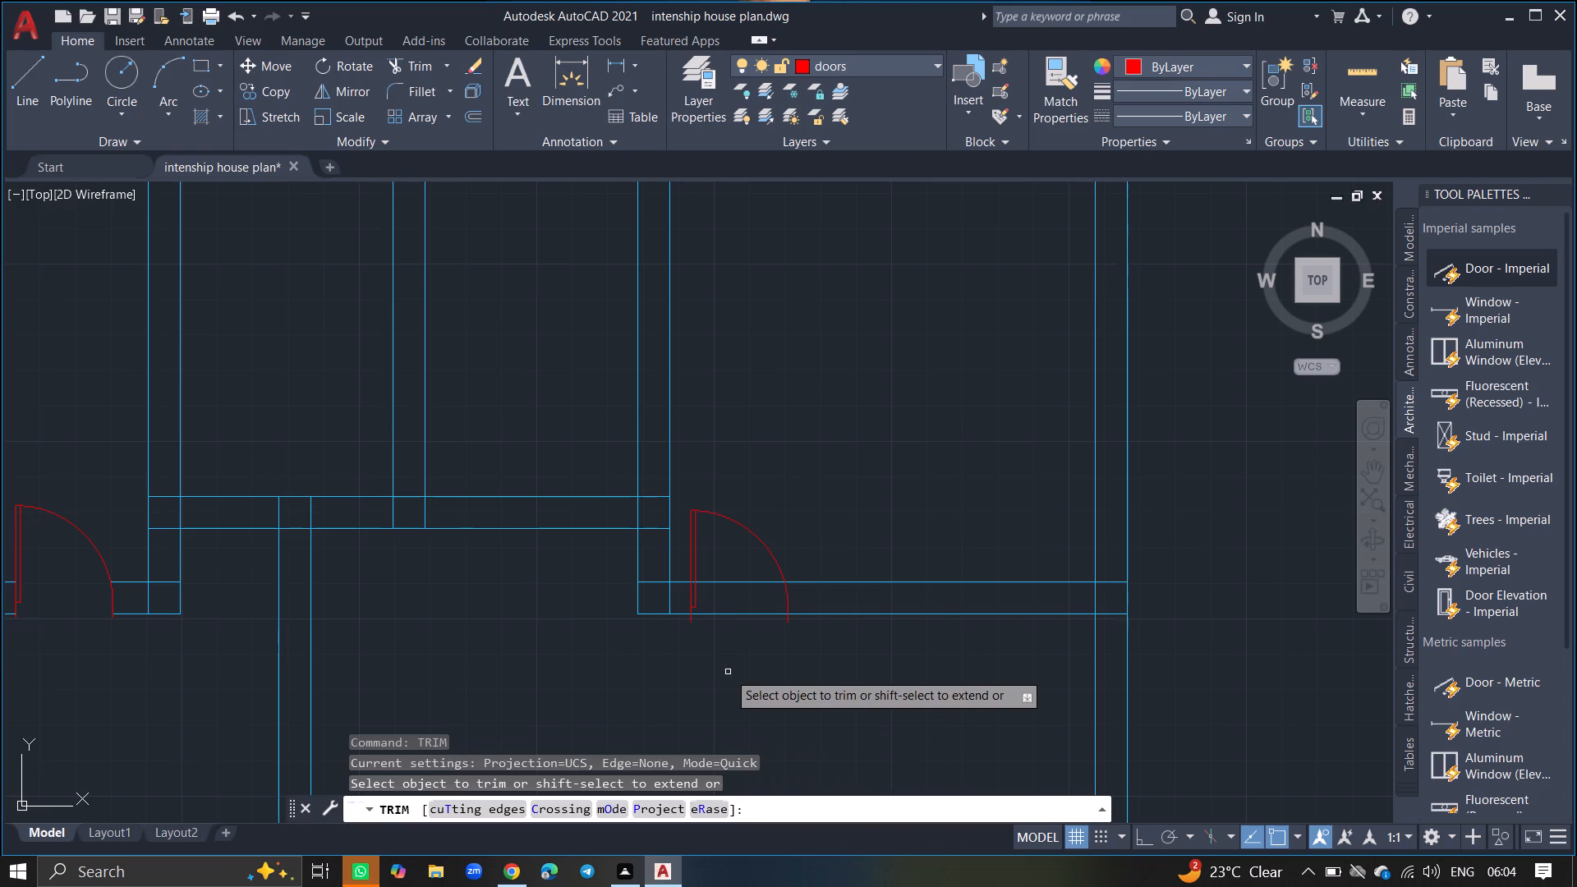
pyautogui.click(741, 614)
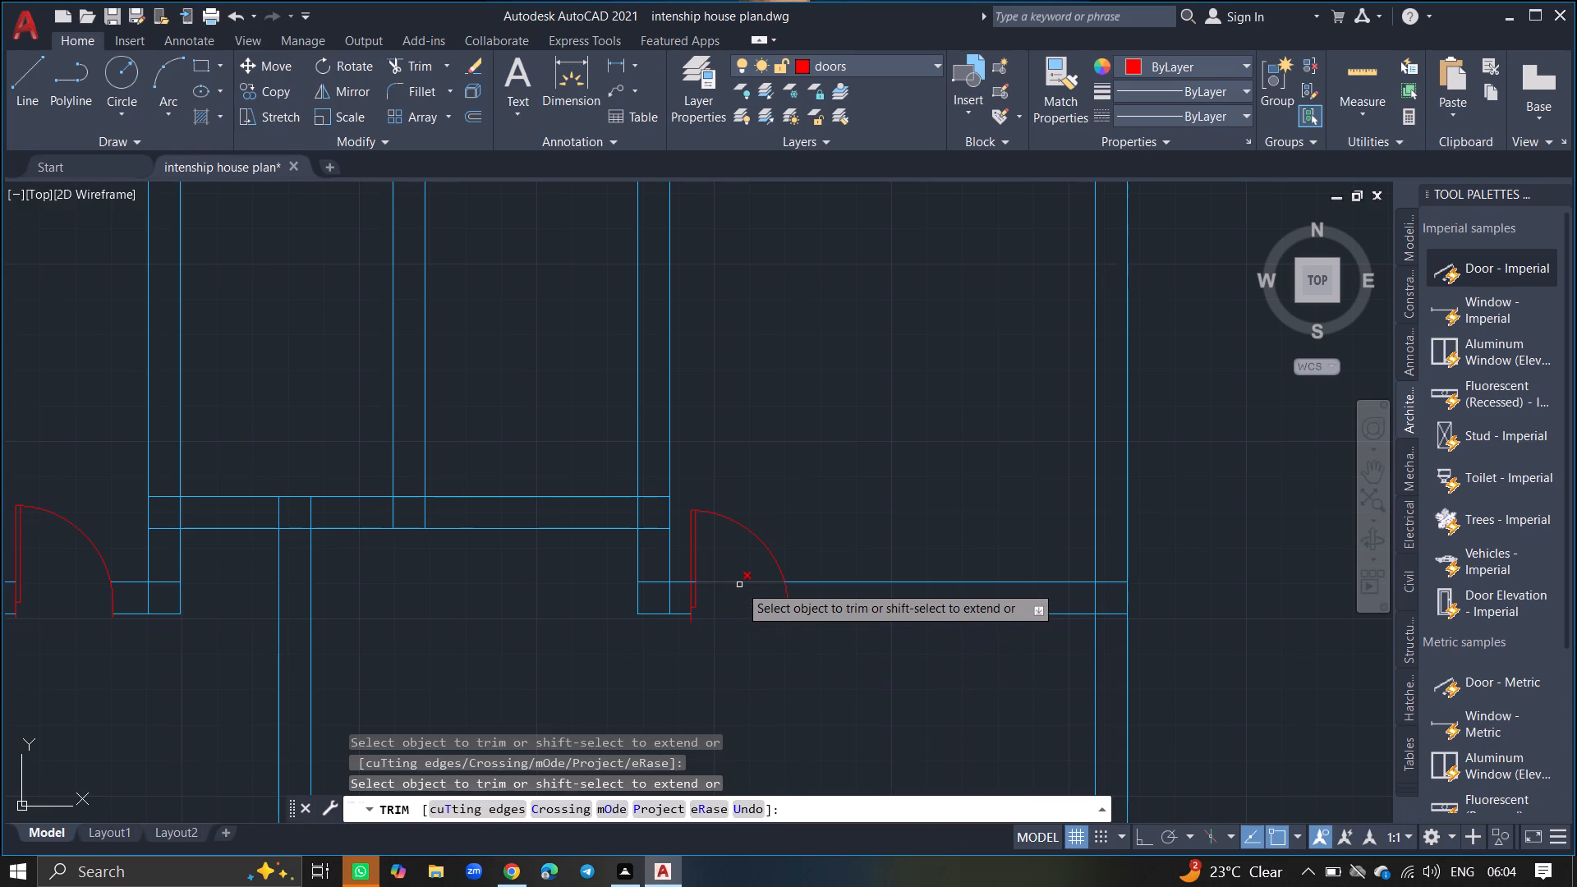
pyautogui.click(739, 581)
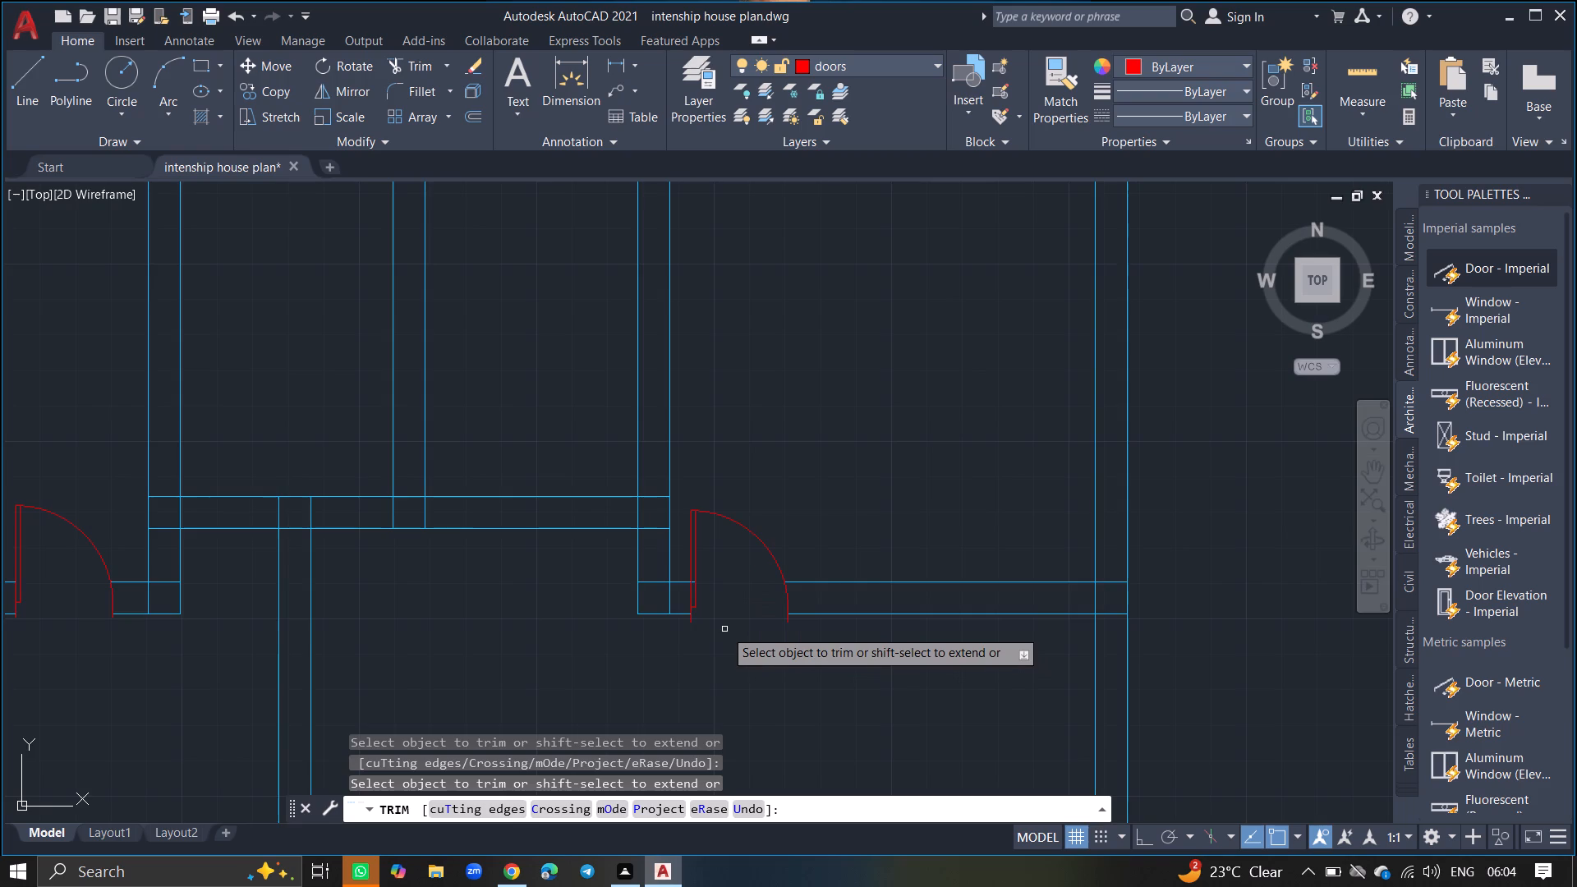
pyautogui.keyDown('ctrl'); pyautogui.scroll(3, 724, 629); pyautogui.keyUp('ctrl')
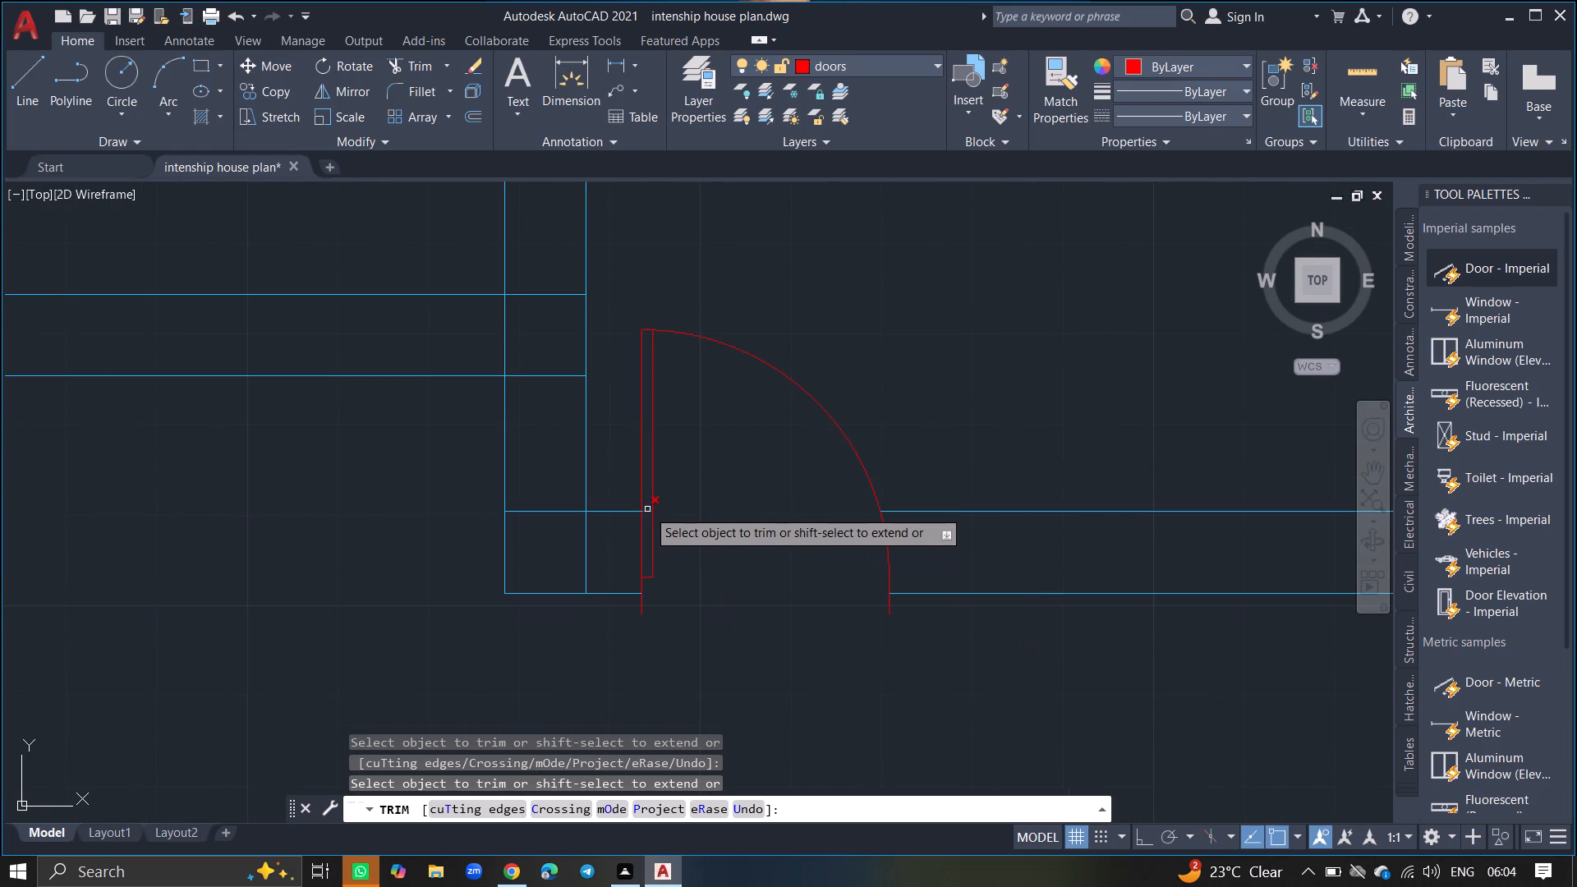
pyautogui.click(646, 509)
pyautogui.press('Return')
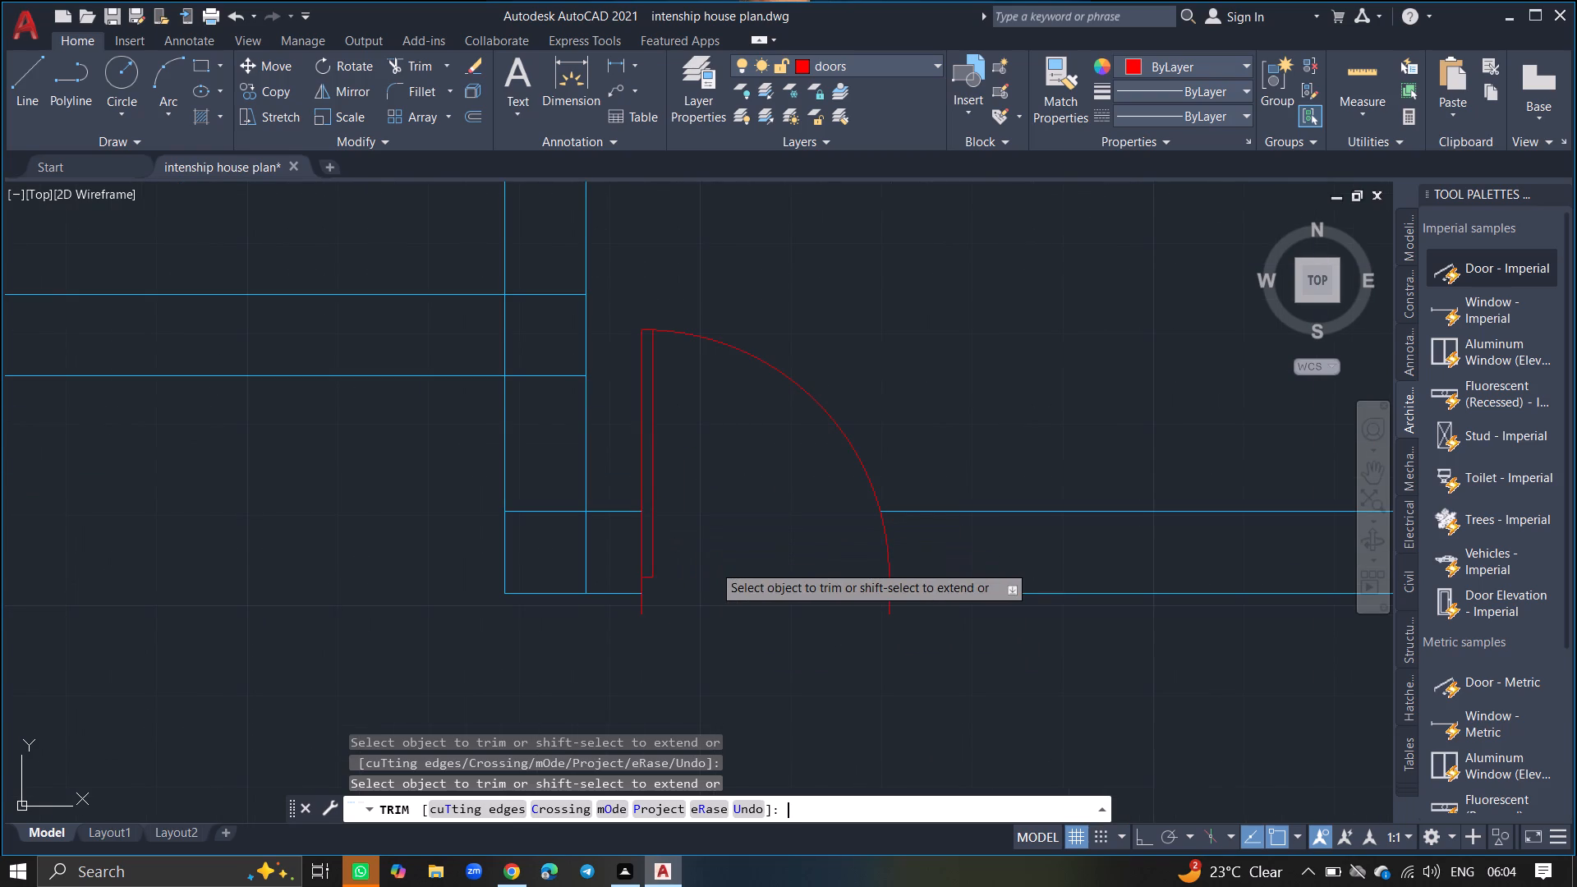
# Insert another Door - Imperial block just outside the plan's upper-left corner and set its swing to Open 90º.
pyautogui.keyDown('ctrl'); pyautogui.scroll(-7, 713, 564); pyautogui.keyUp('ctrl')
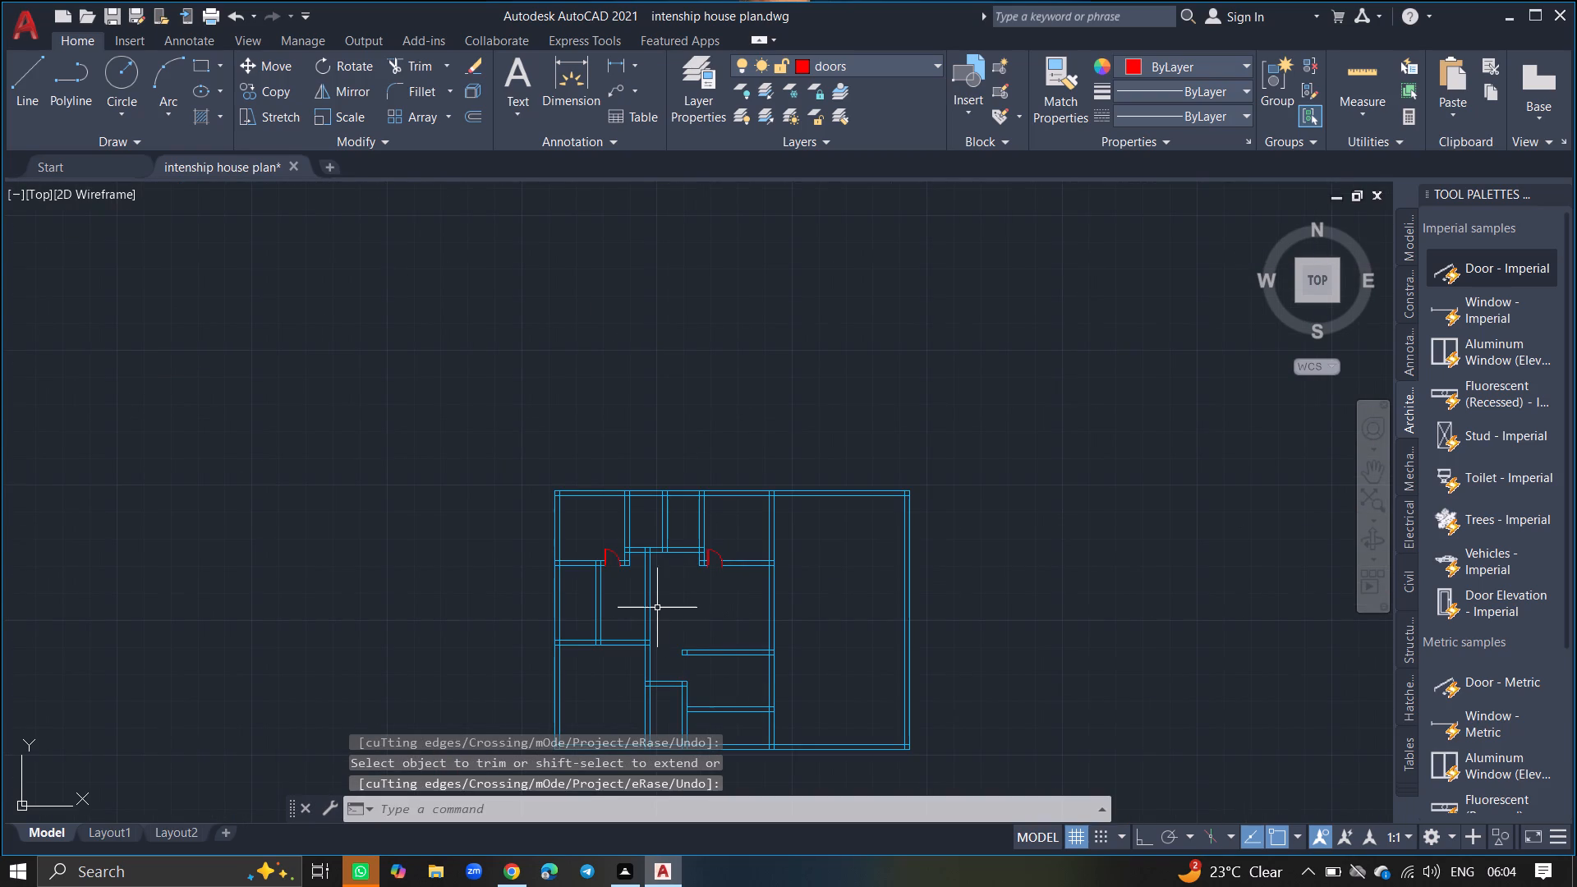
pyautogui.click(1486, 312)
pyautogui.press('Escape')
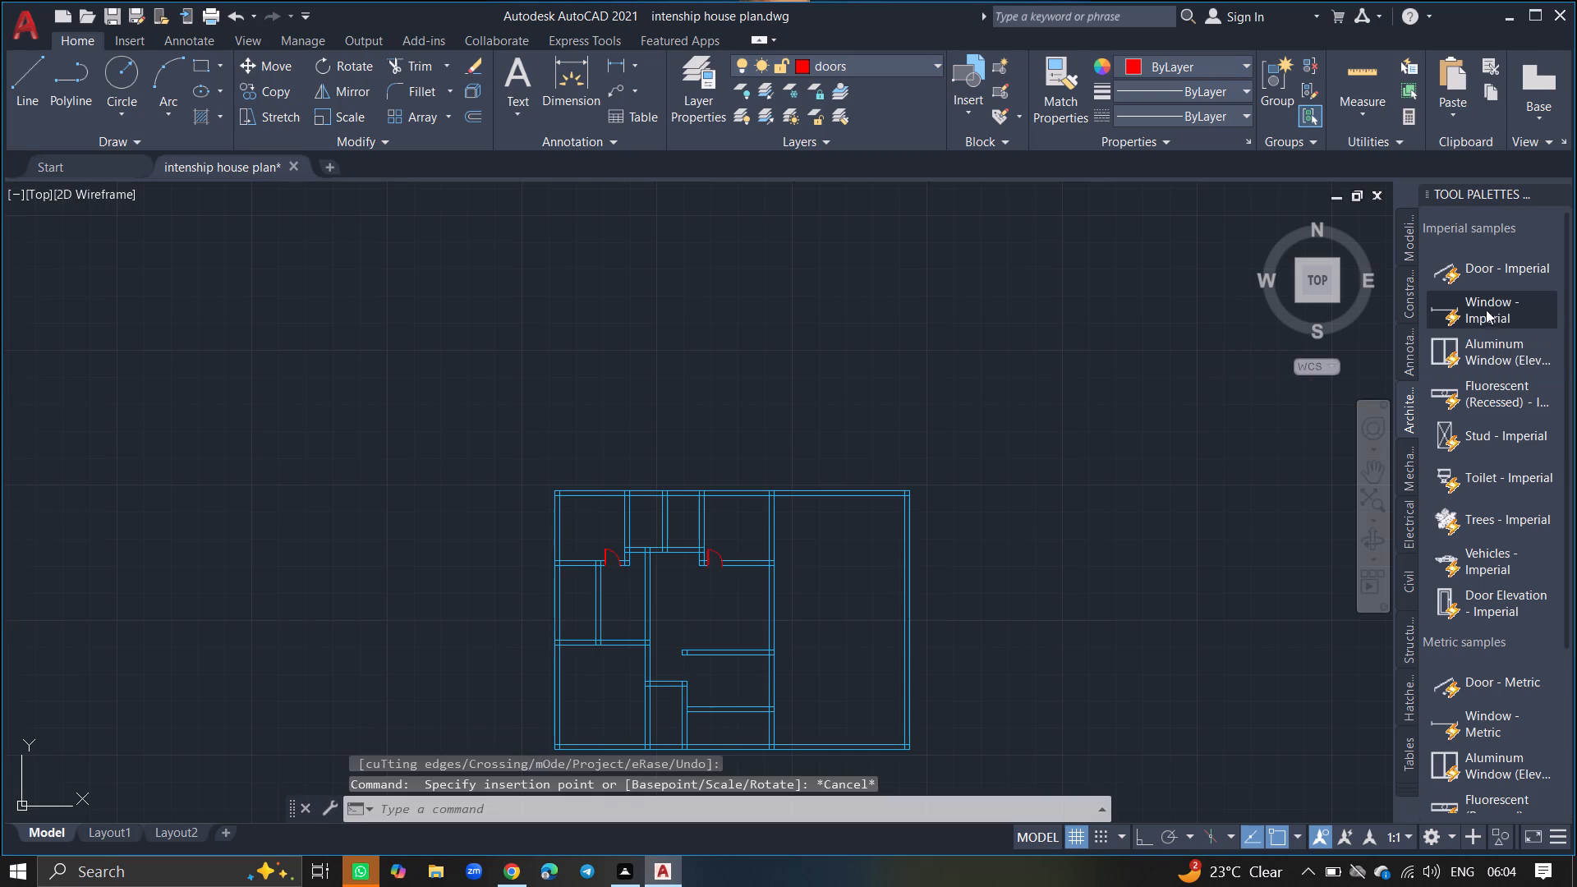
pyautogui.click(1486, 273)
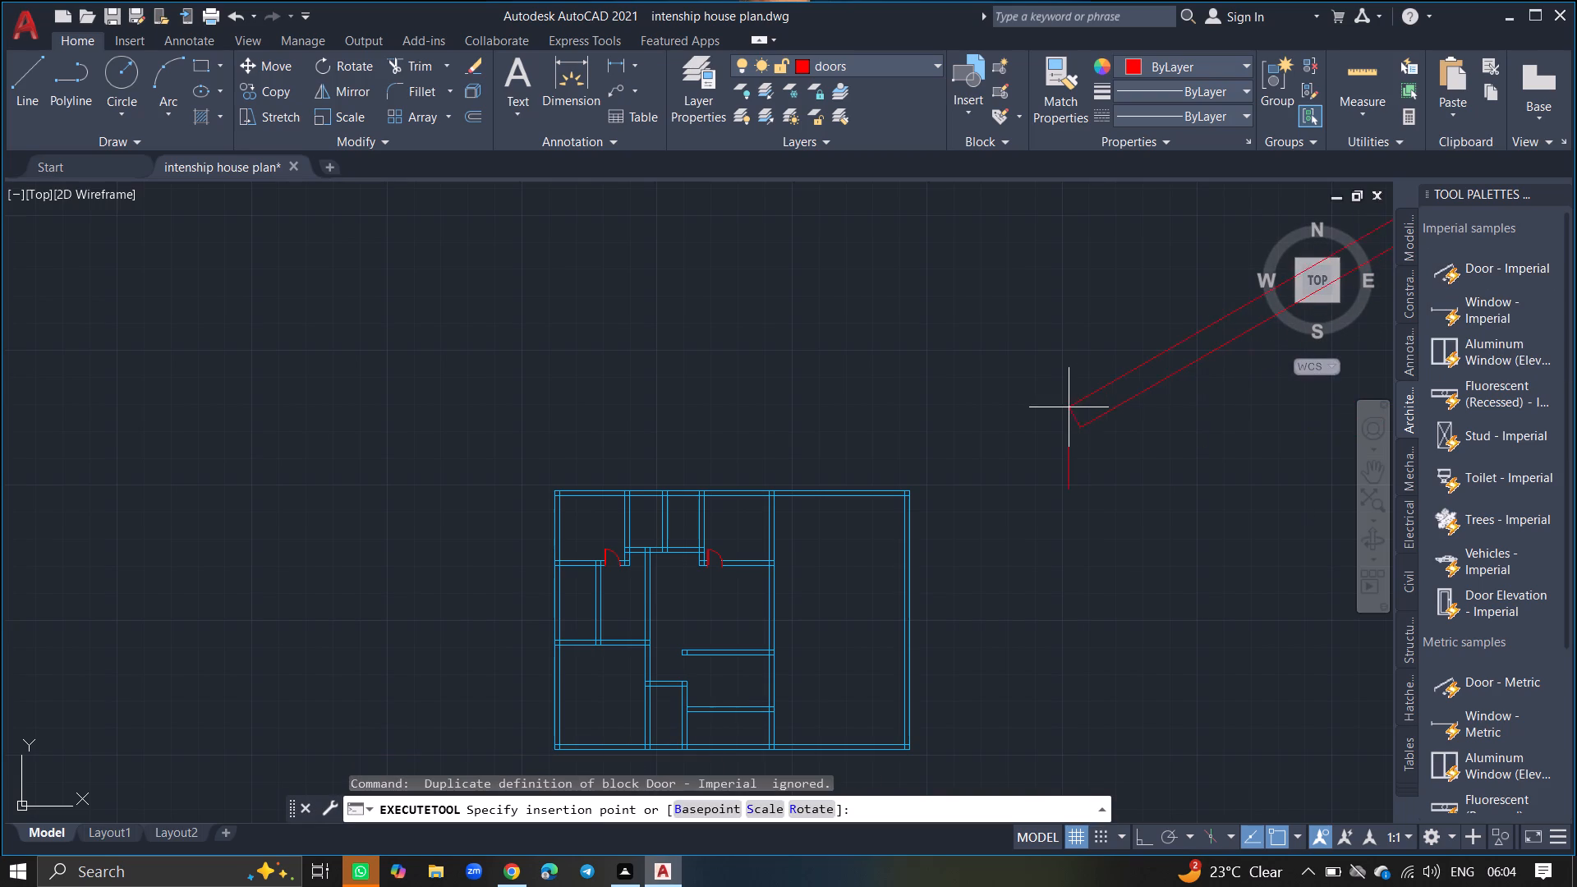
pyautogui.click(537, 504)
pyautogui.click(537, 504)
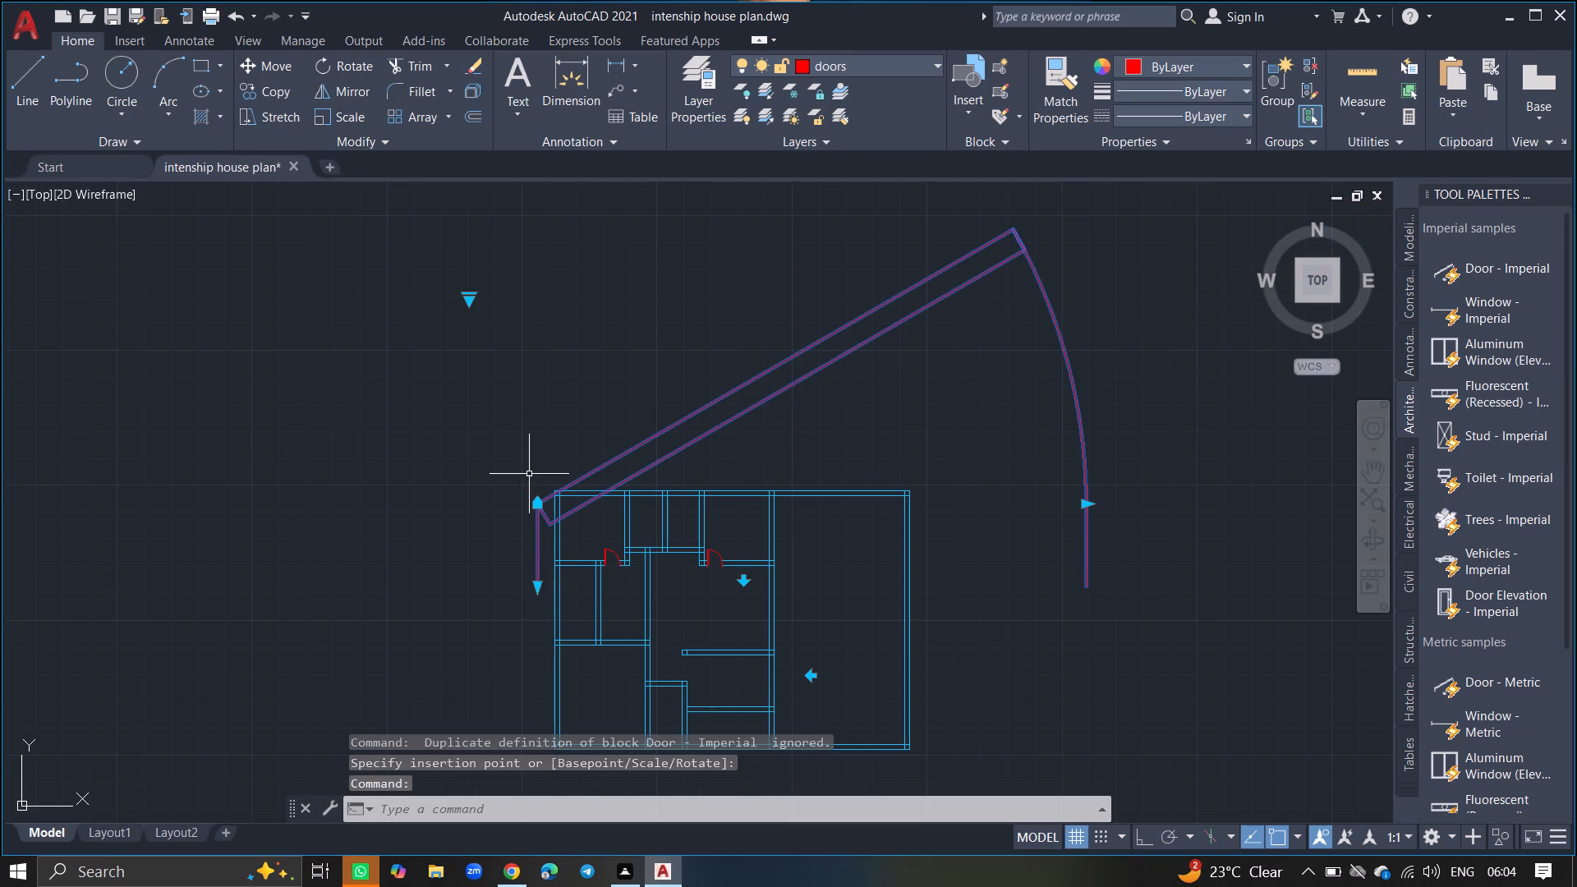
pyautogui.click(471, 297)
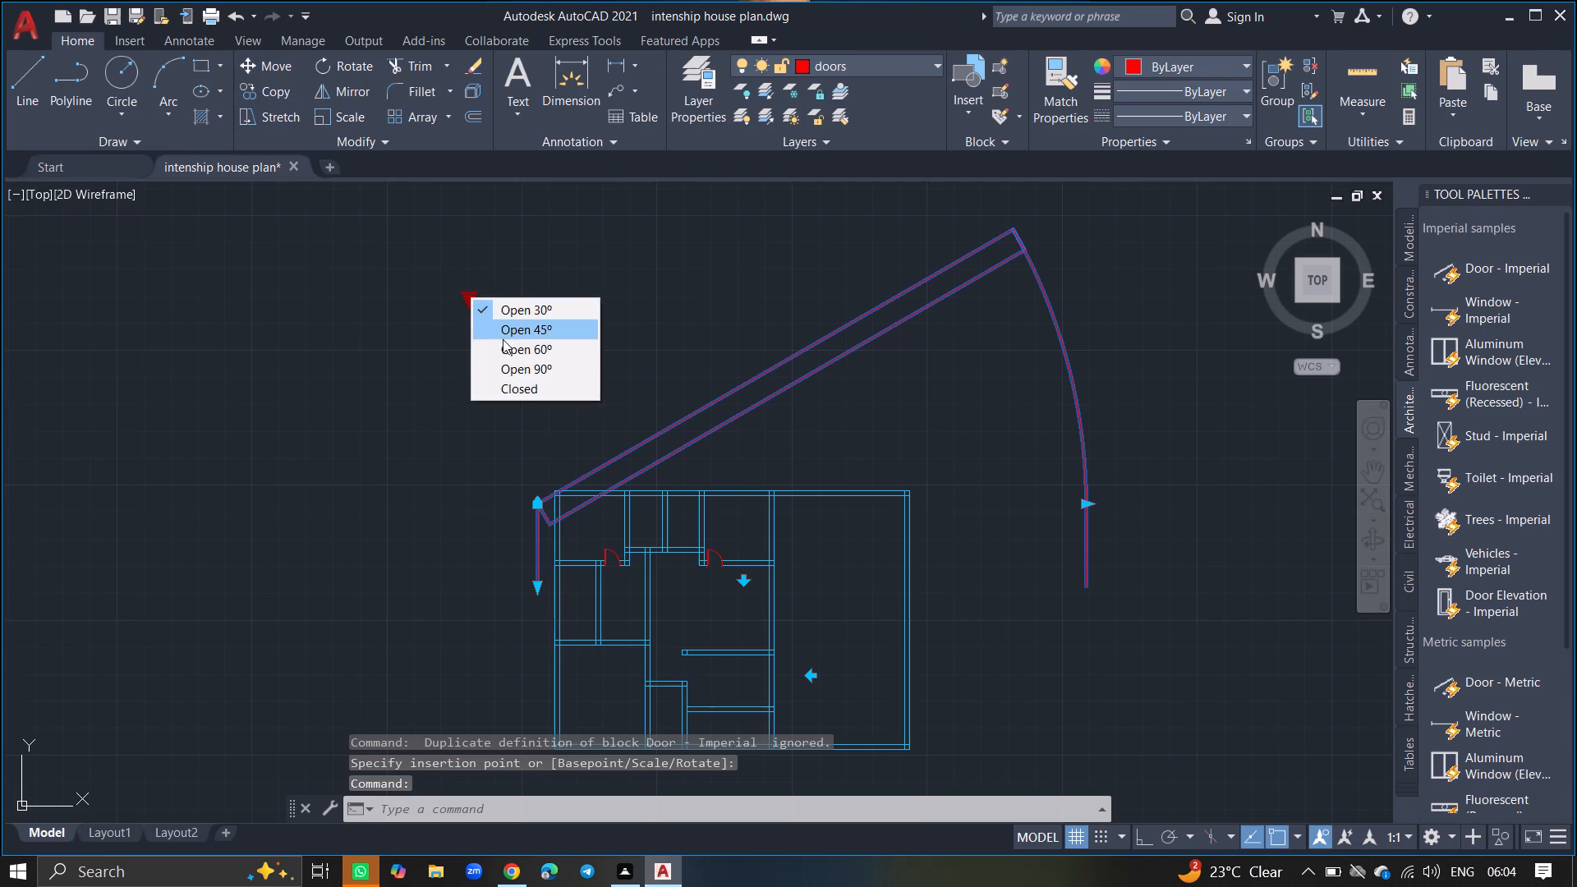
pyautogui.click(509, 364)
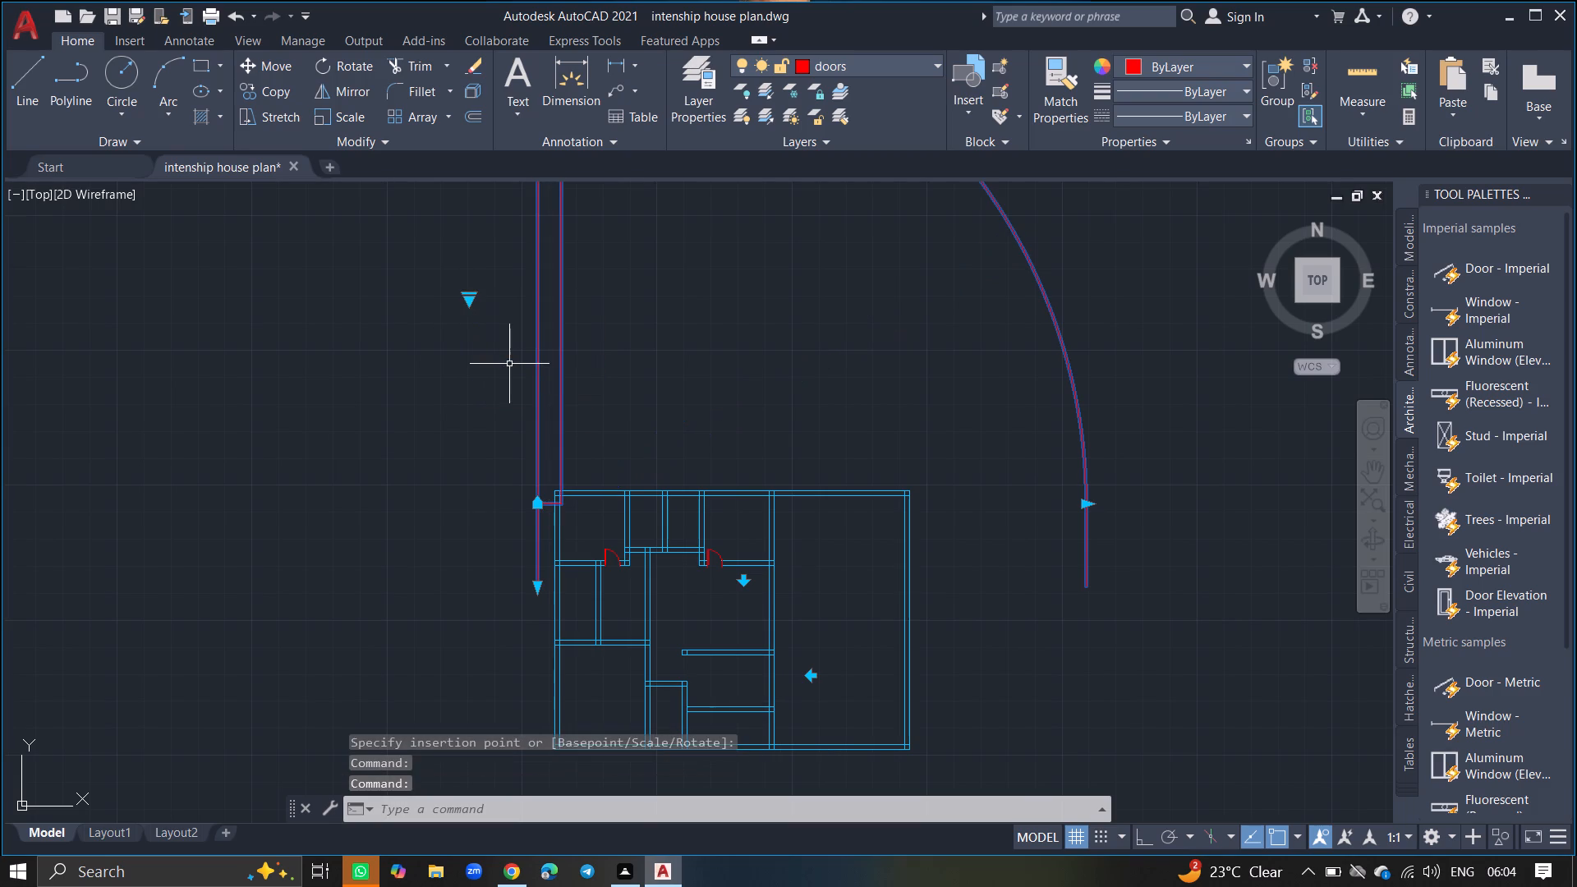
pyautogui.press('Escape')
pyautogui.keyDown('ctrl'); pyautogui.scroll(-4, 509, 364); pyautogui.keyUp('ctrl')
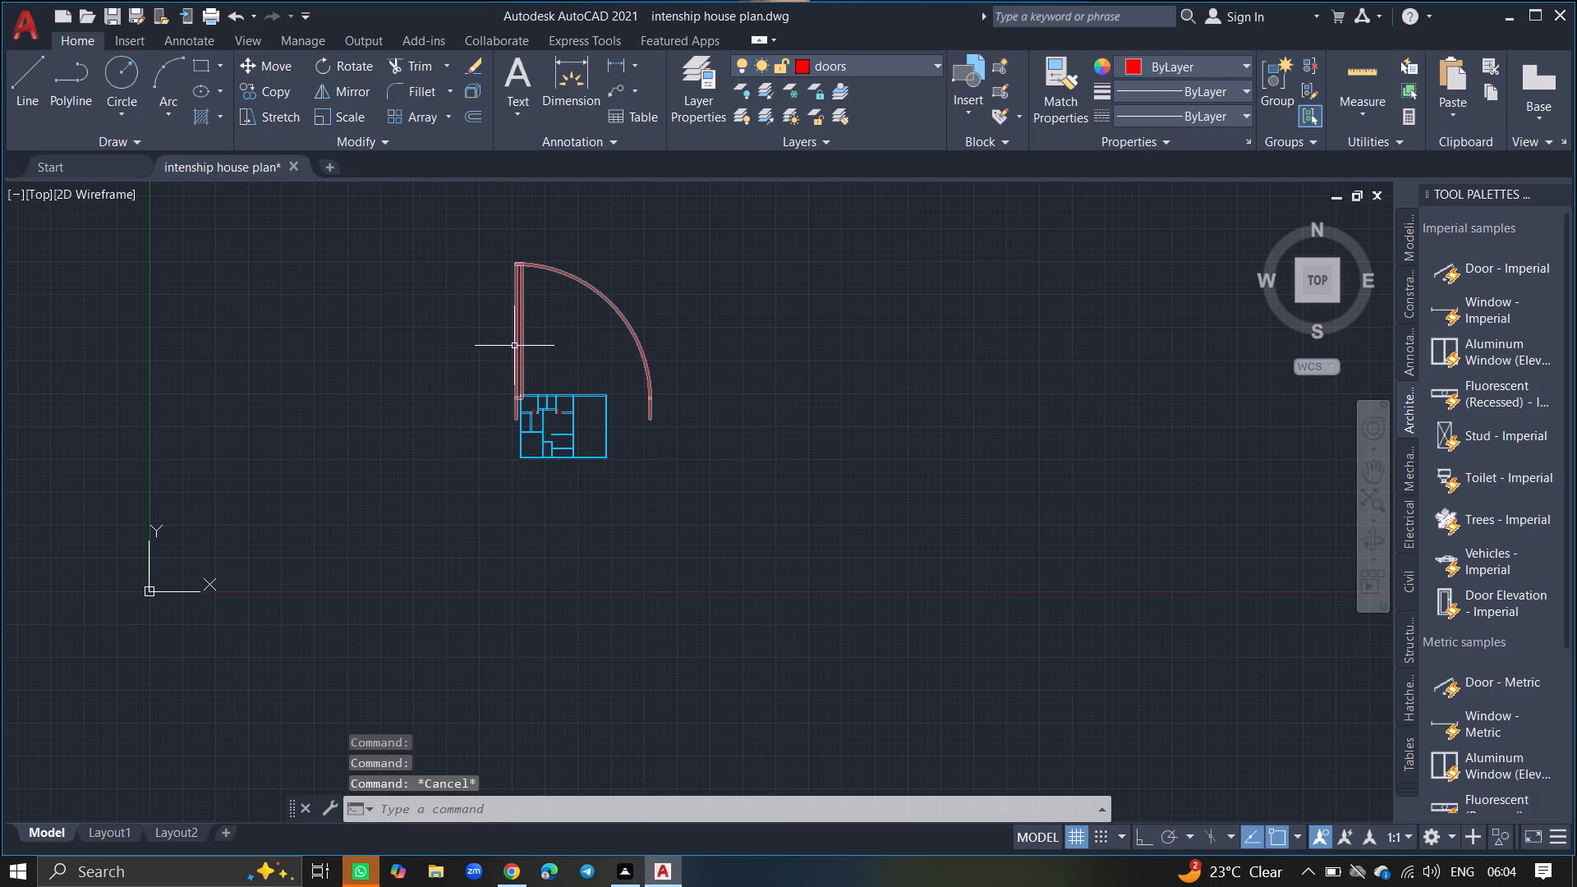
pyautogui.click(517, 343)
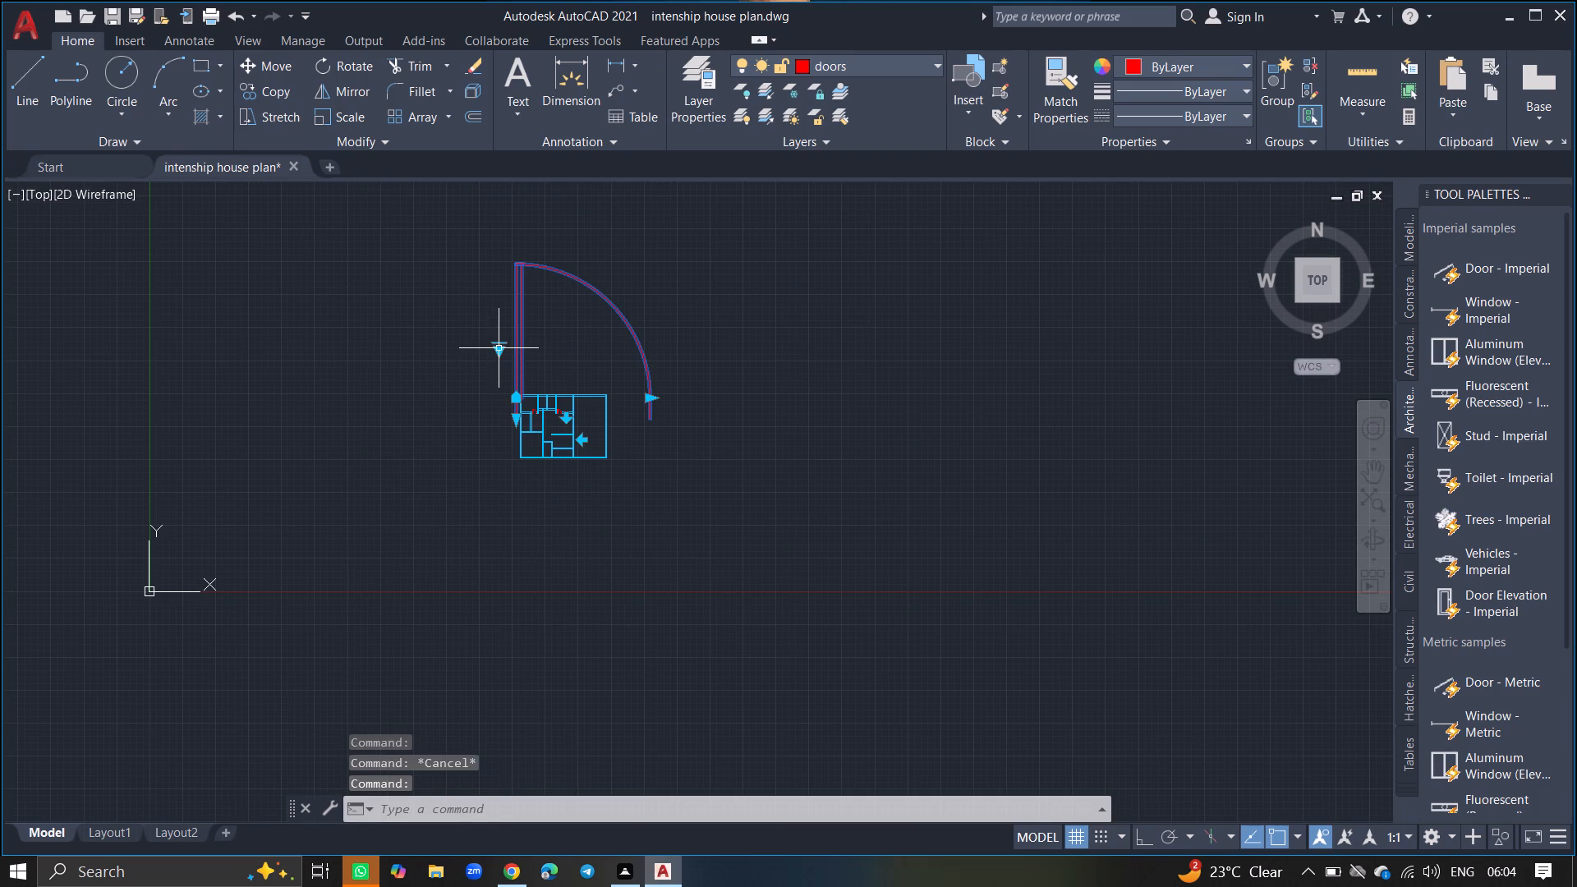
pyautogui.click(499, 350)
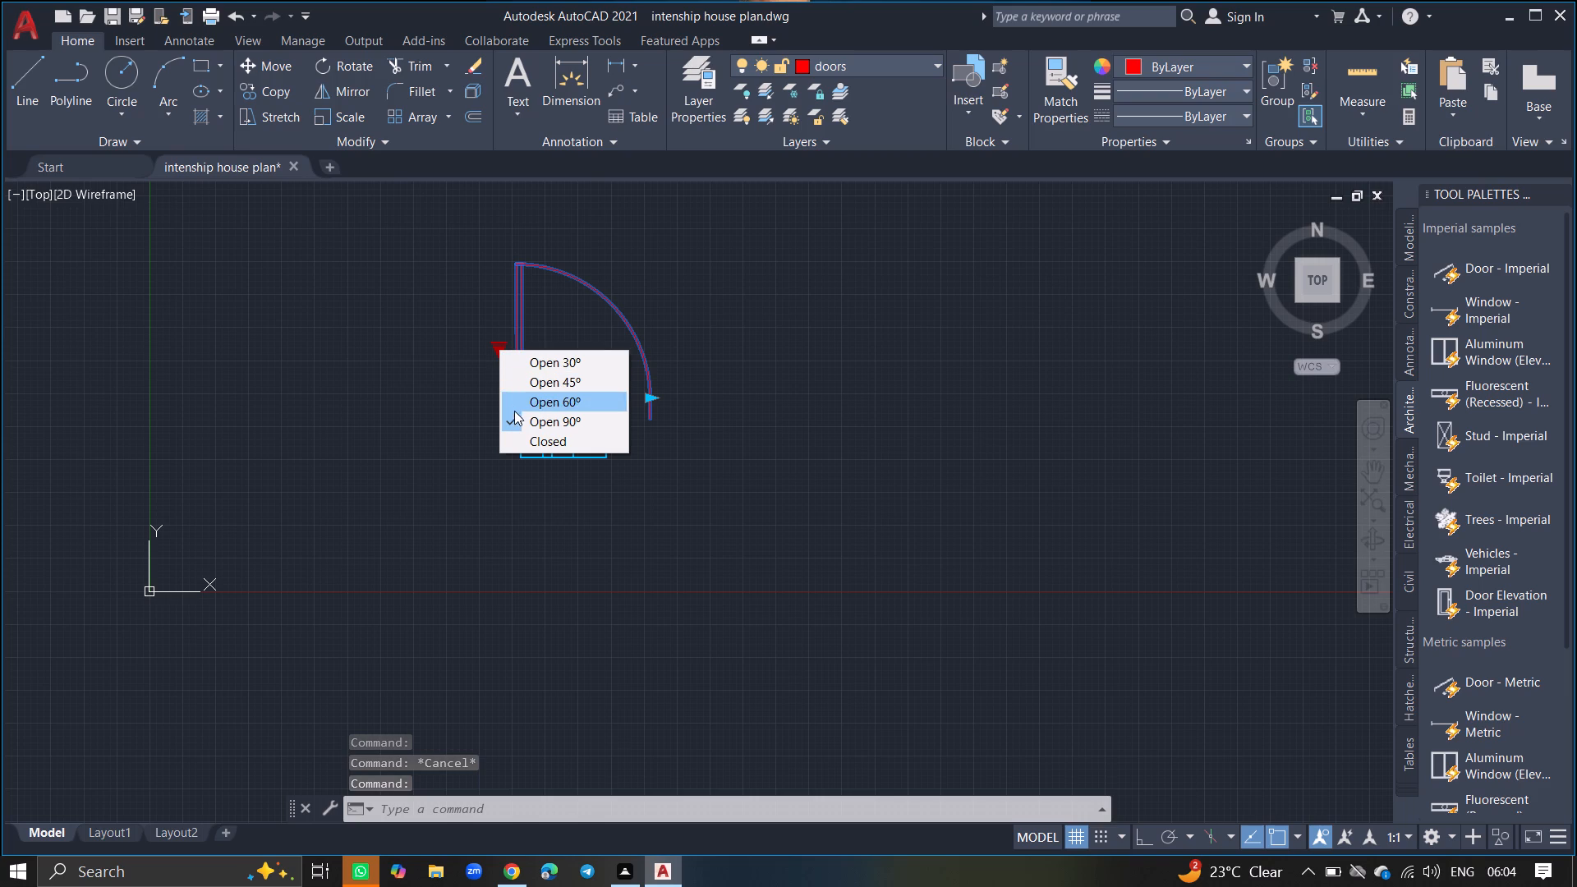
pyautogui.click(514, 414)
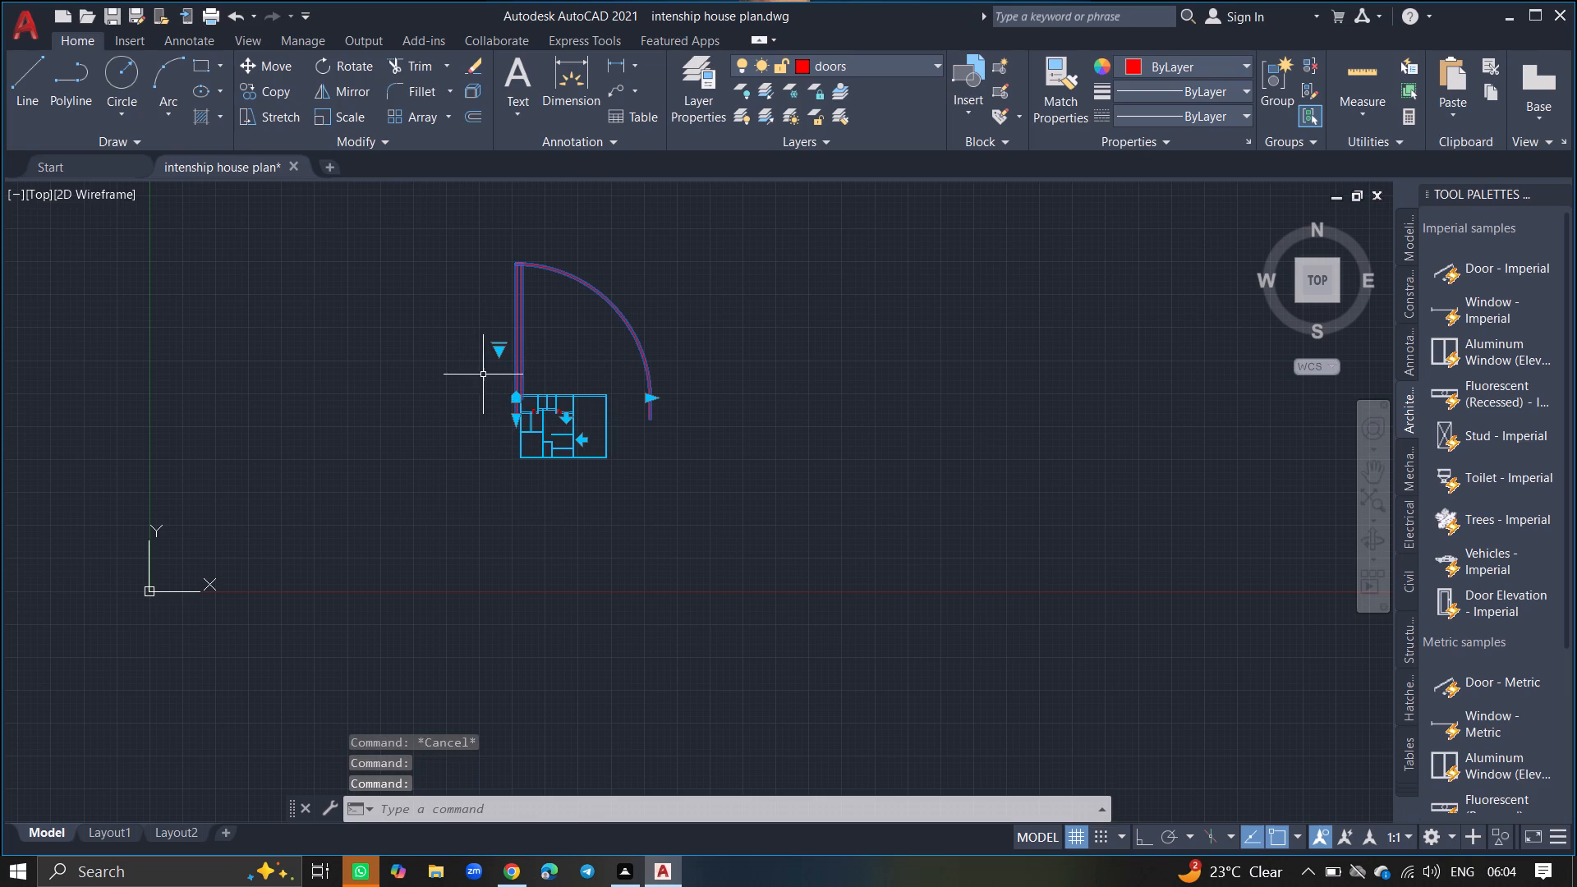
pyautogui.press('Escape')
# Scale the oversized door block down freehand to slightly wider than a small upper room, using the centre of its leaf as base point.
pyautogui.click(516, 342)
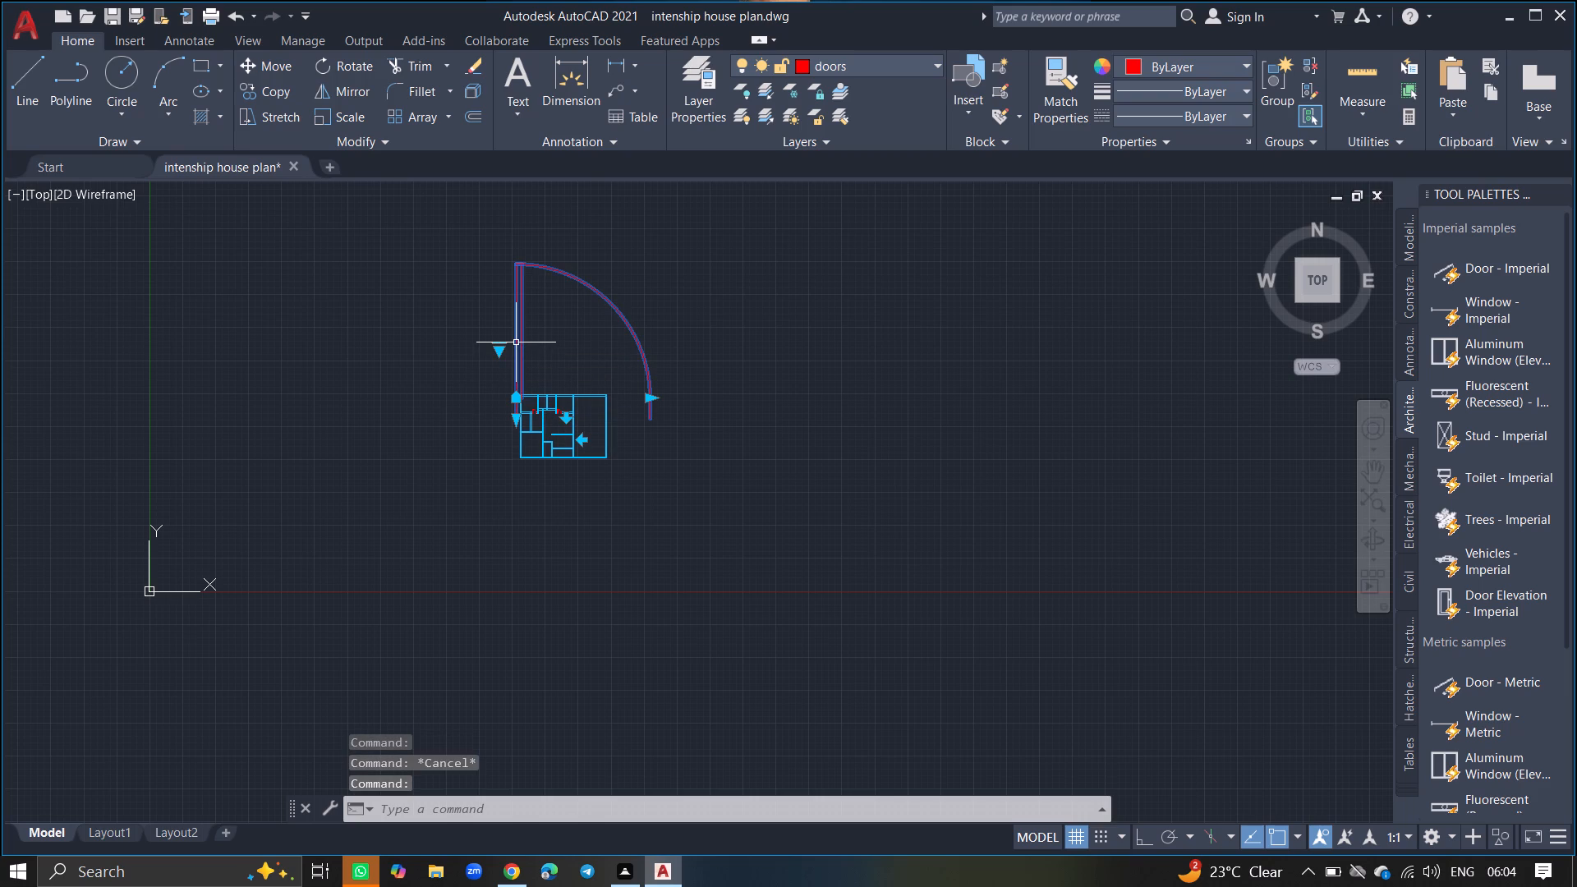
pyautogui.write('sc')
pyautogui.press('Return')
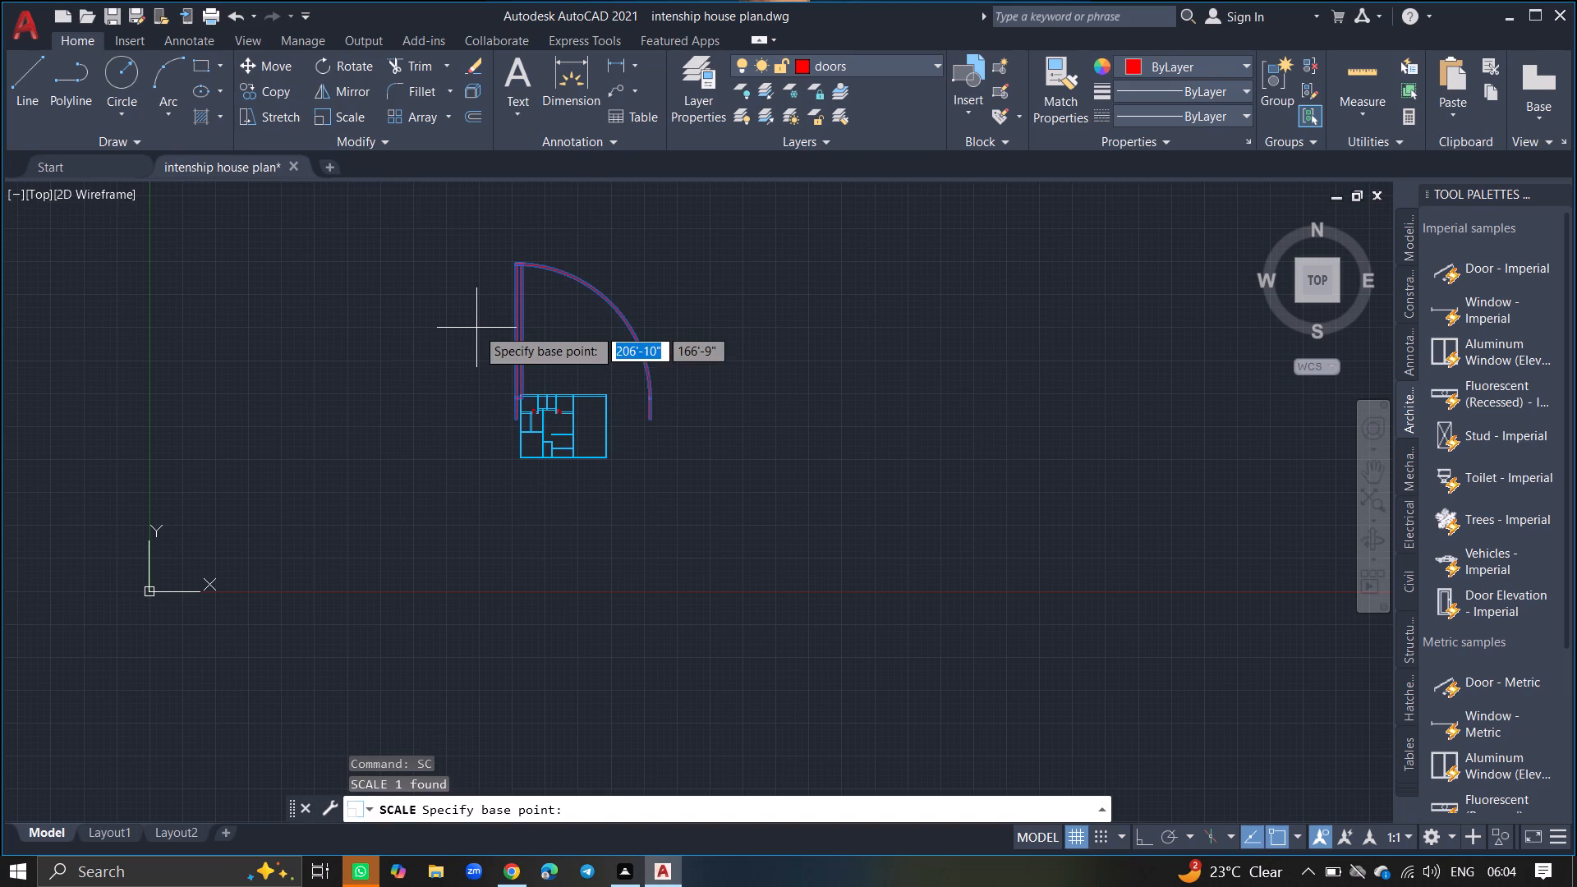
pyautogui.click(519, 329)
pyautogui.keyDown('ctrl'); pyautogui.scroll(6, 524, 318); pyautogui.keyUp('ctrl')
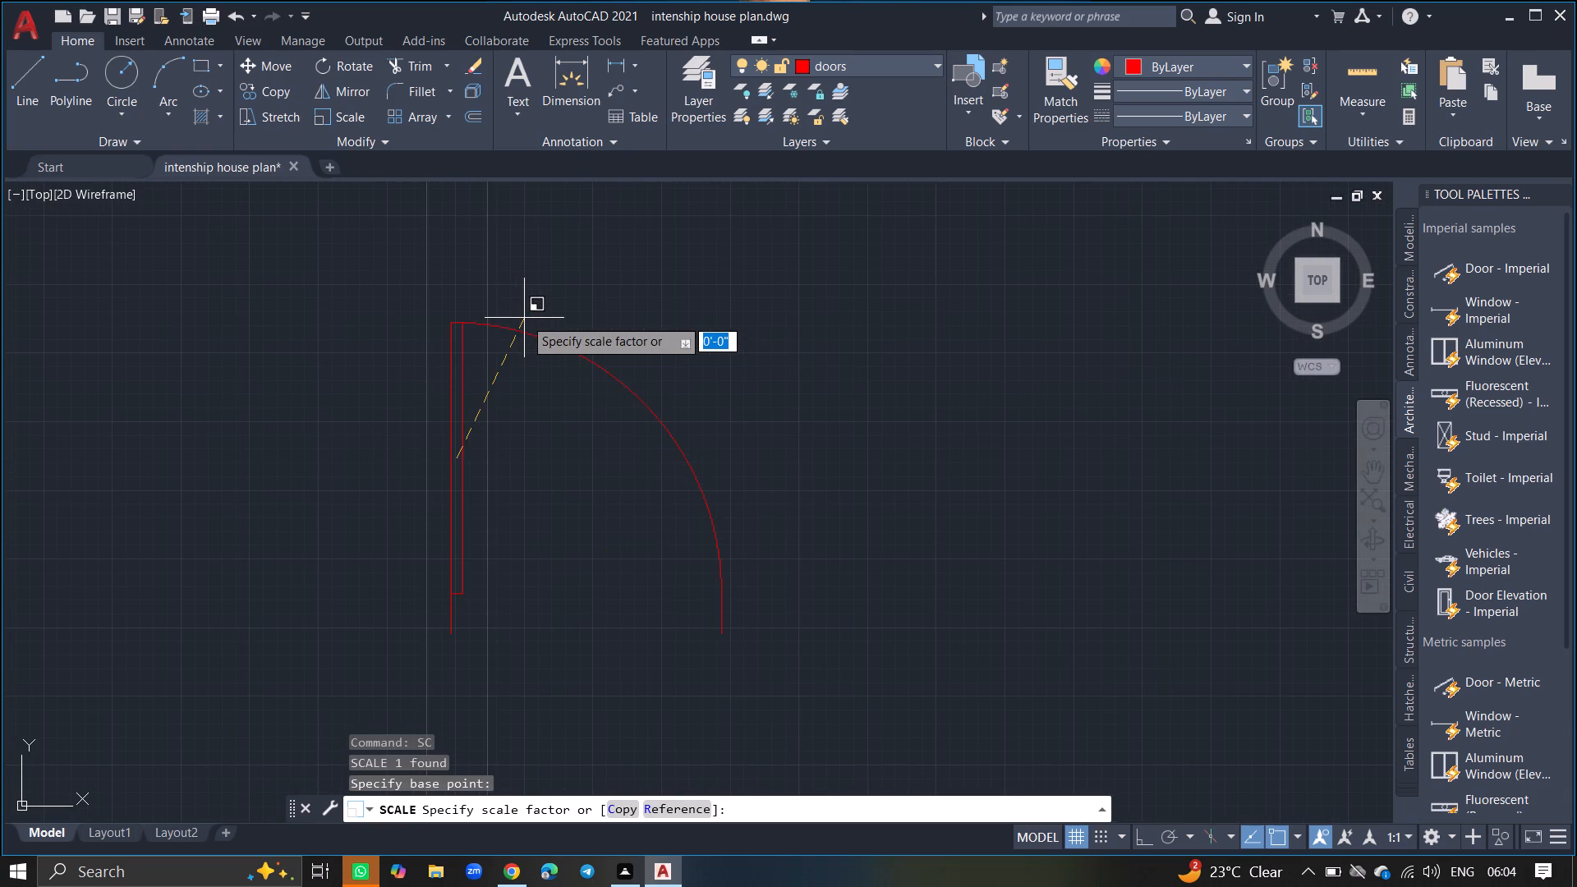
pyautogui.click(480, 408)
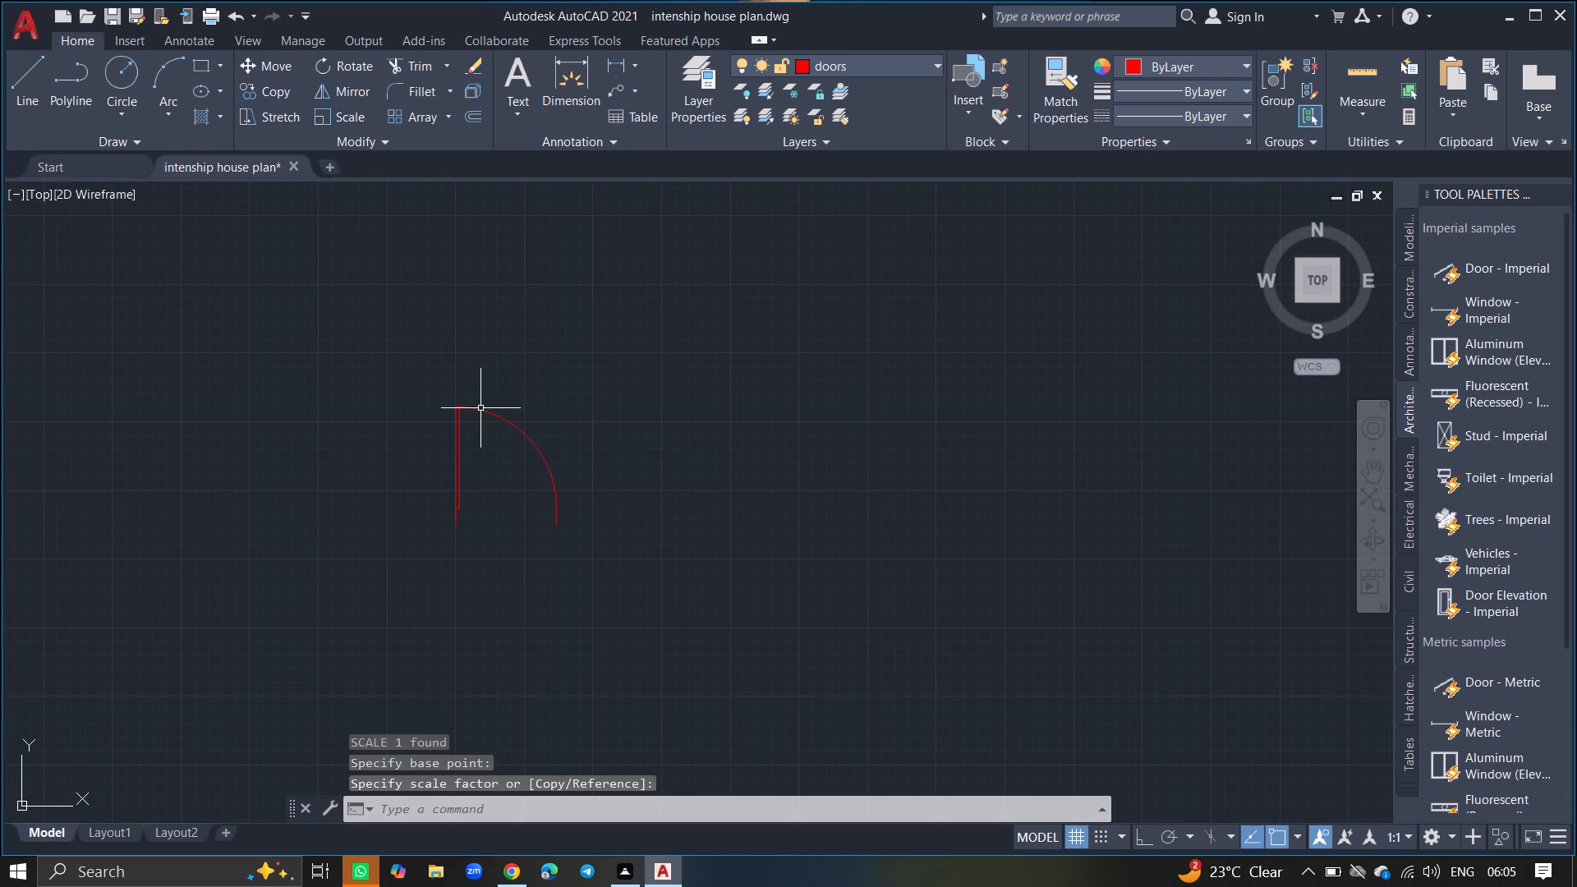
# Move the new door block from outside the plan by its leaf's centre, about 48' down into the first small upper room.
pyautogui.click(456, 418)
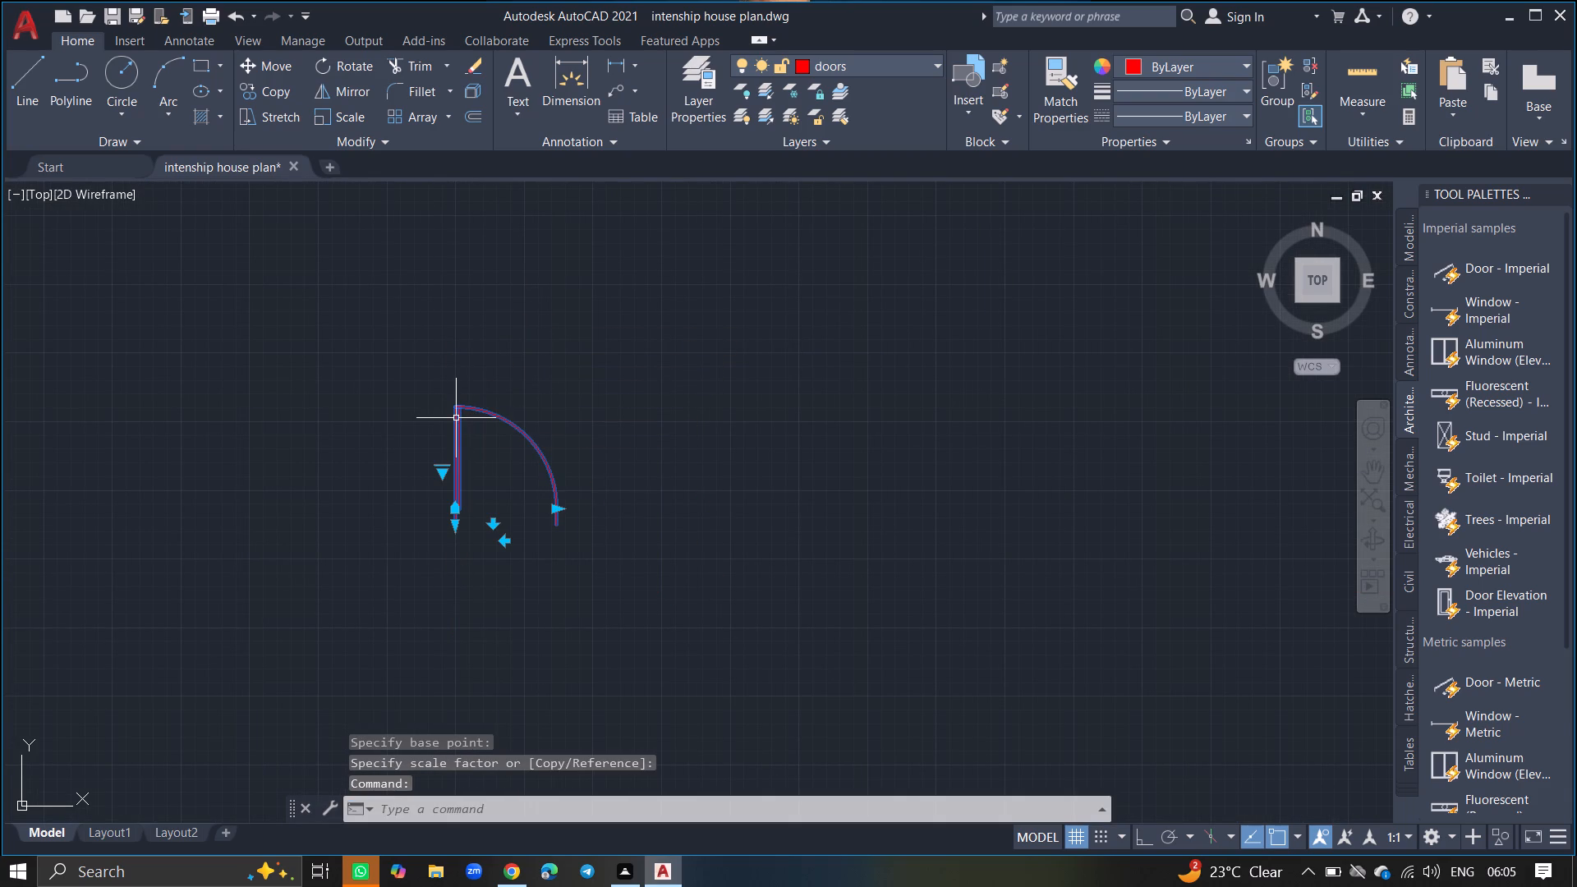
pyautogui.write('move')
pyautogui.press('Return')
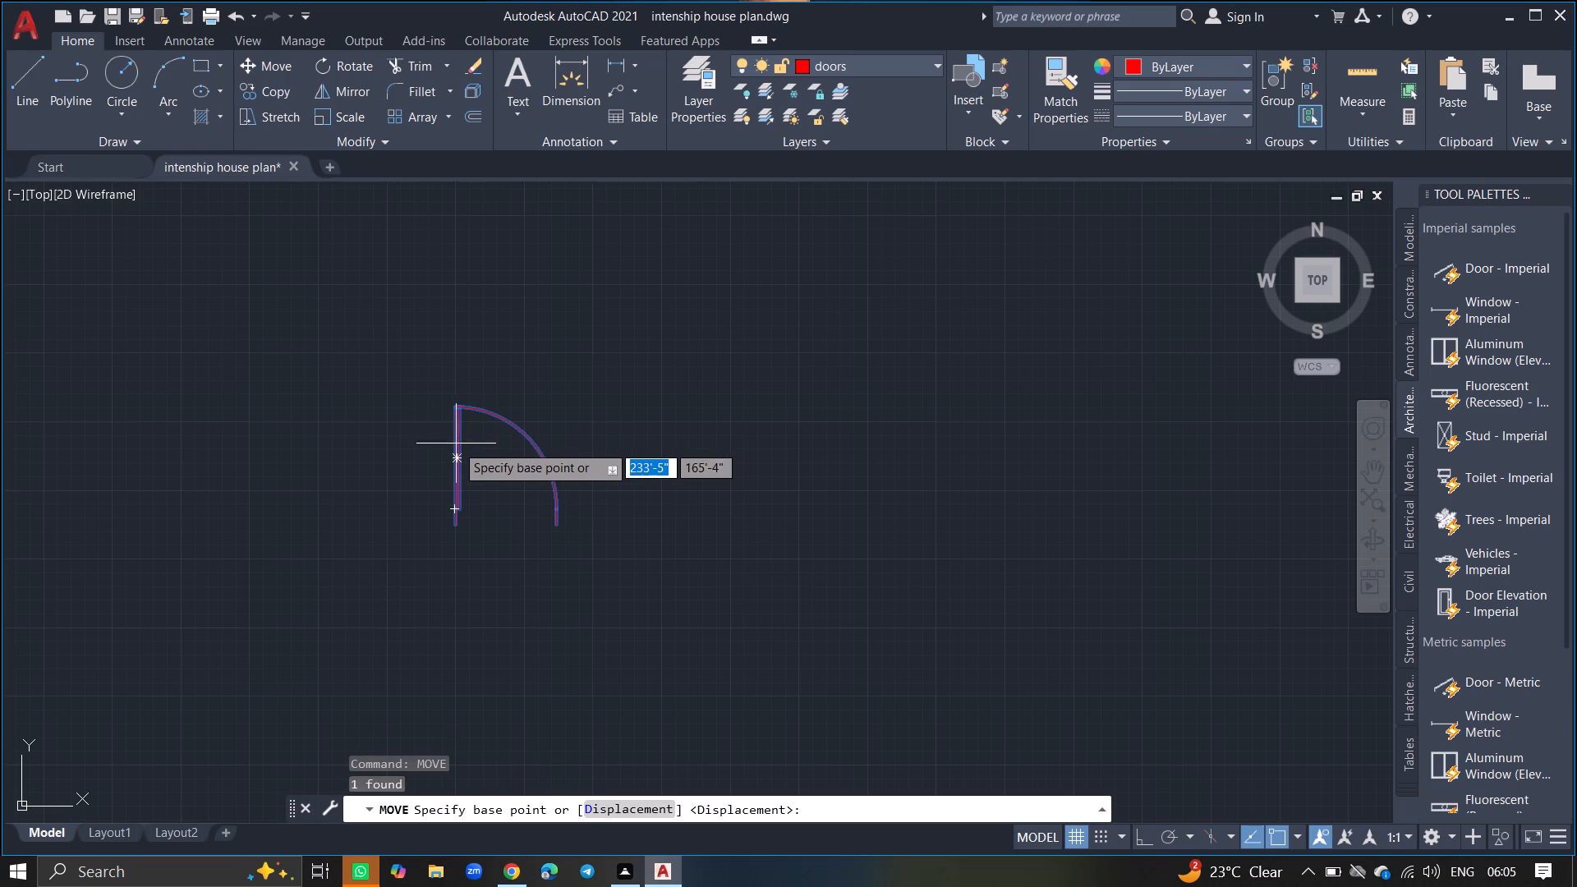
pyautogui.click(455, 456)
pyautogui.keyDown('ctrl'); pyautogui.scroll(-2, 536, 367); pyautogui.keyUp('ctrl')
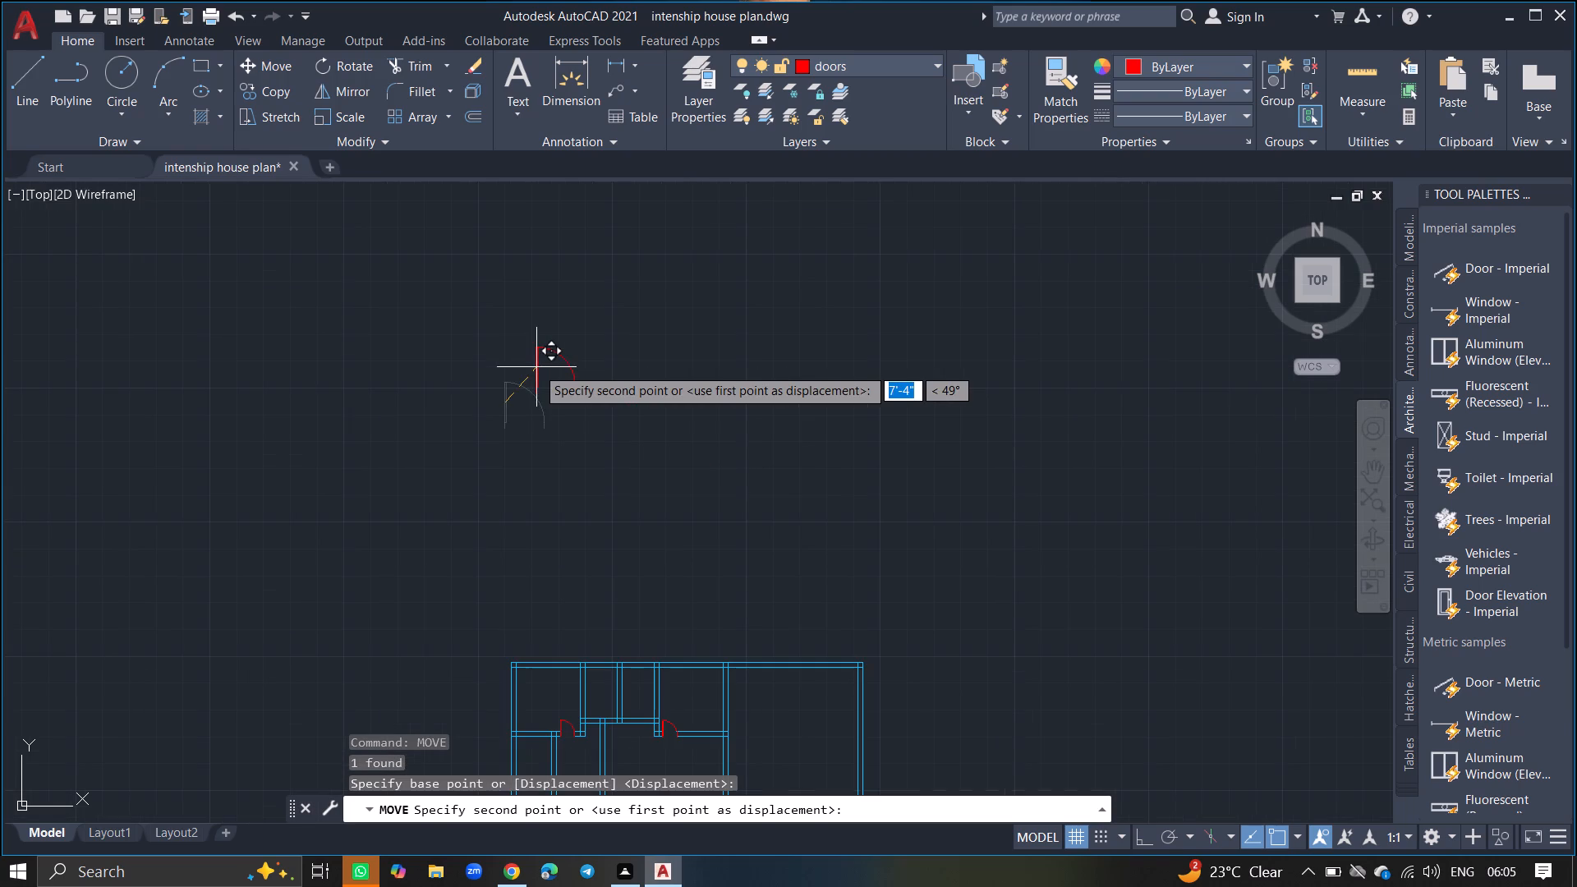
pyautogui.keyDown('ctrl'); pyautogui.scroll(-3, 573, 462); pyautogui.keyUp('ctrl')
pyautogui.keyDown('ctrl'); pyautogui.scroll(17, 573, 513); pyautogui.keyUp('ctrl')
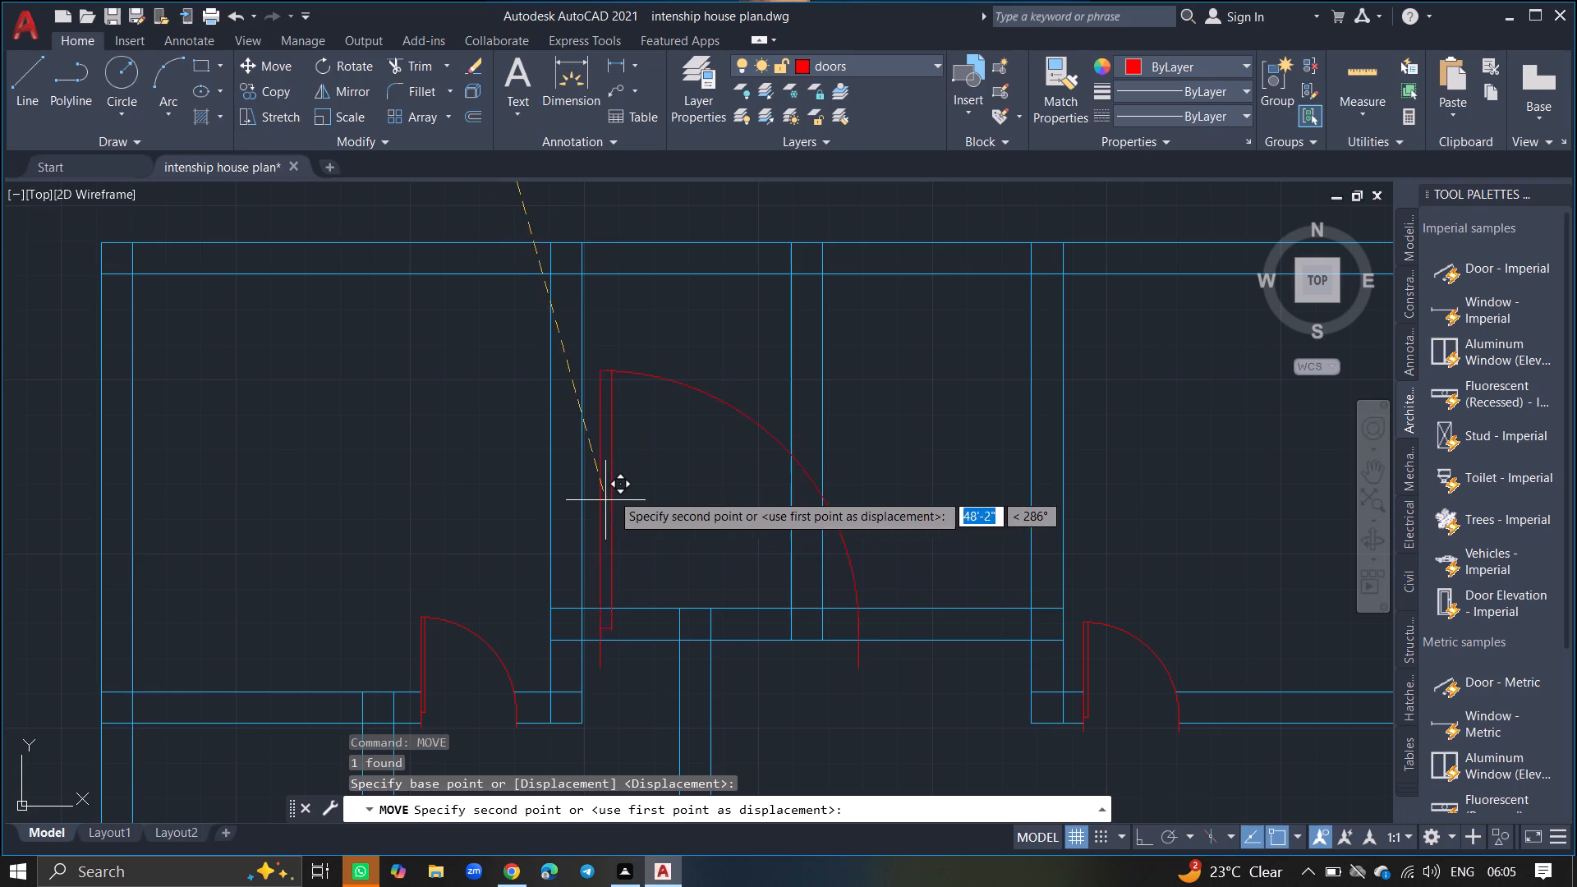
pyautogui.click(618, 479)
# Scale the door block down freehand about its leaf's centre to roughly half the size of the neighbouring doors.
pyautogui.click(624, 479)
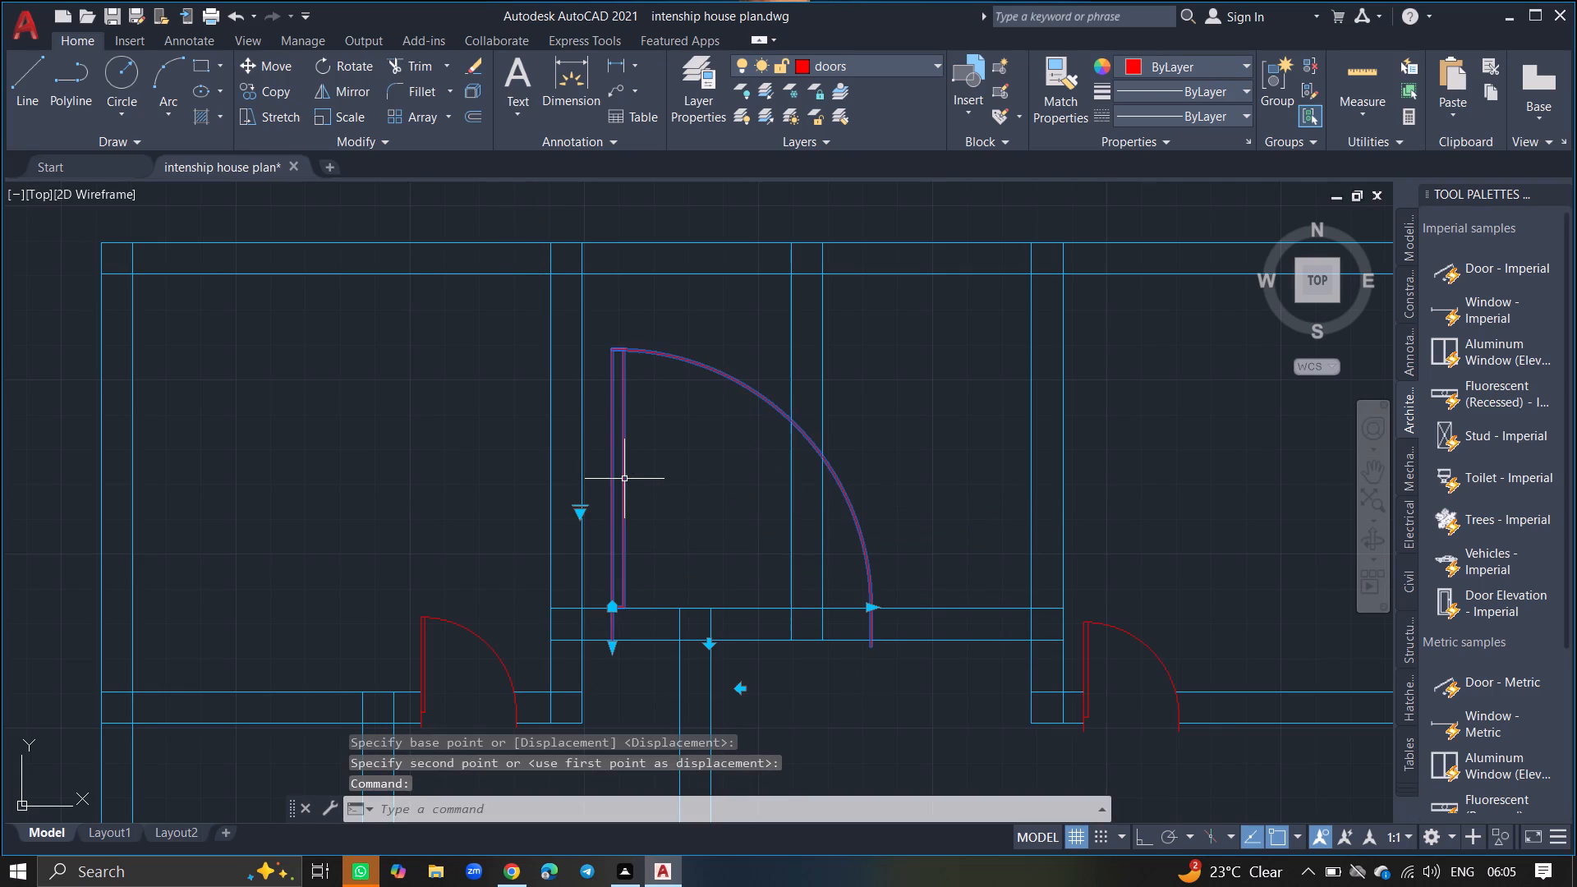
pyautogui.write('sc')
pyautogui.press('Return')
pyautogui.click(618, 480)
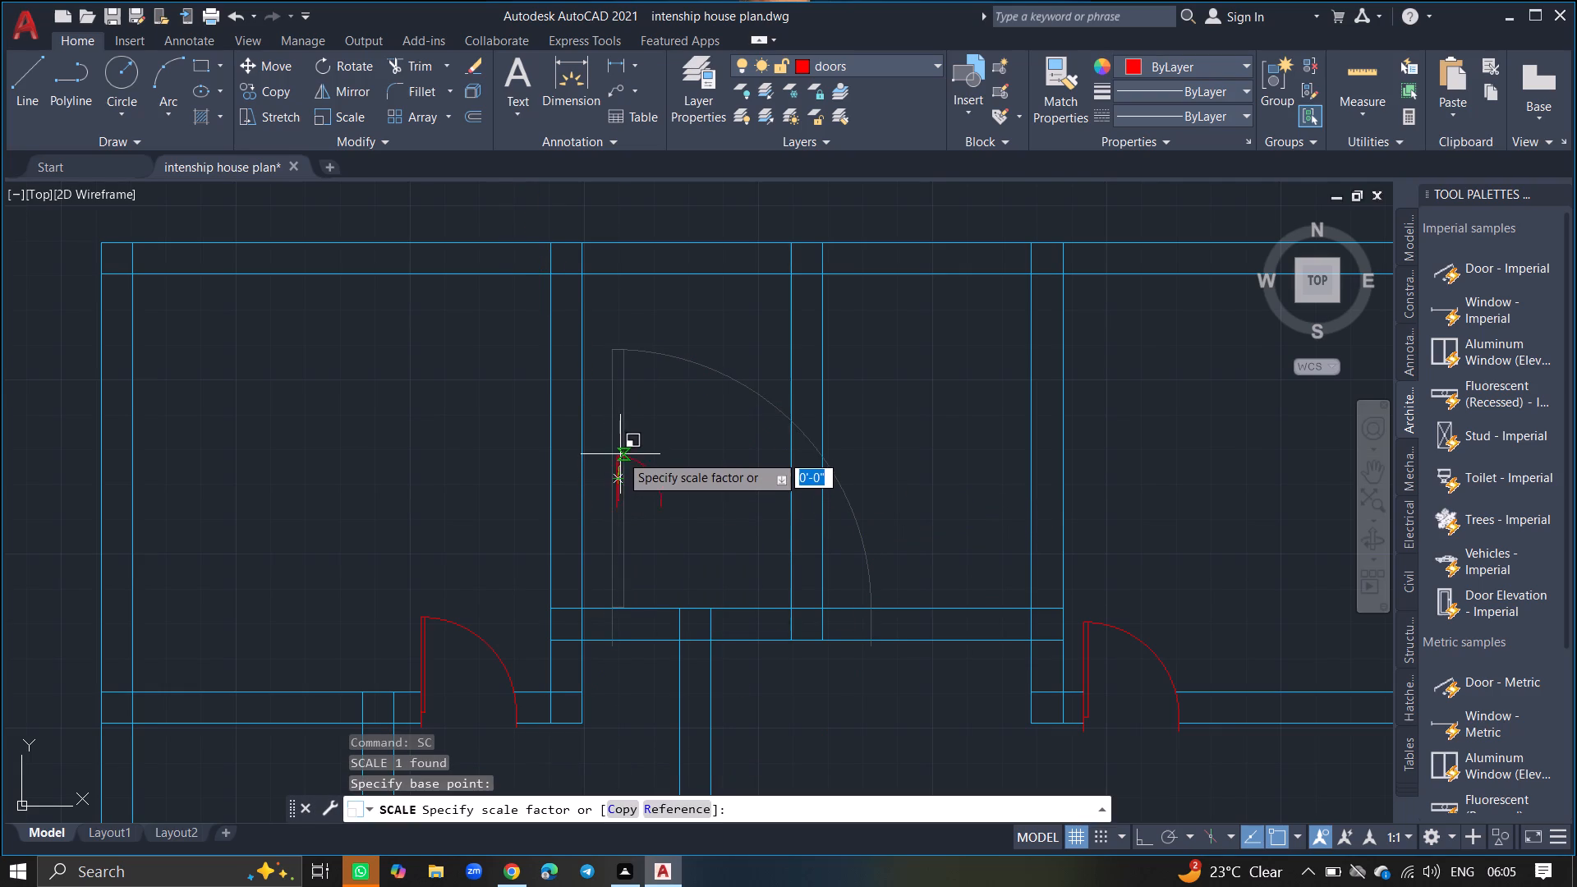
pyautogui.click(621, 450)
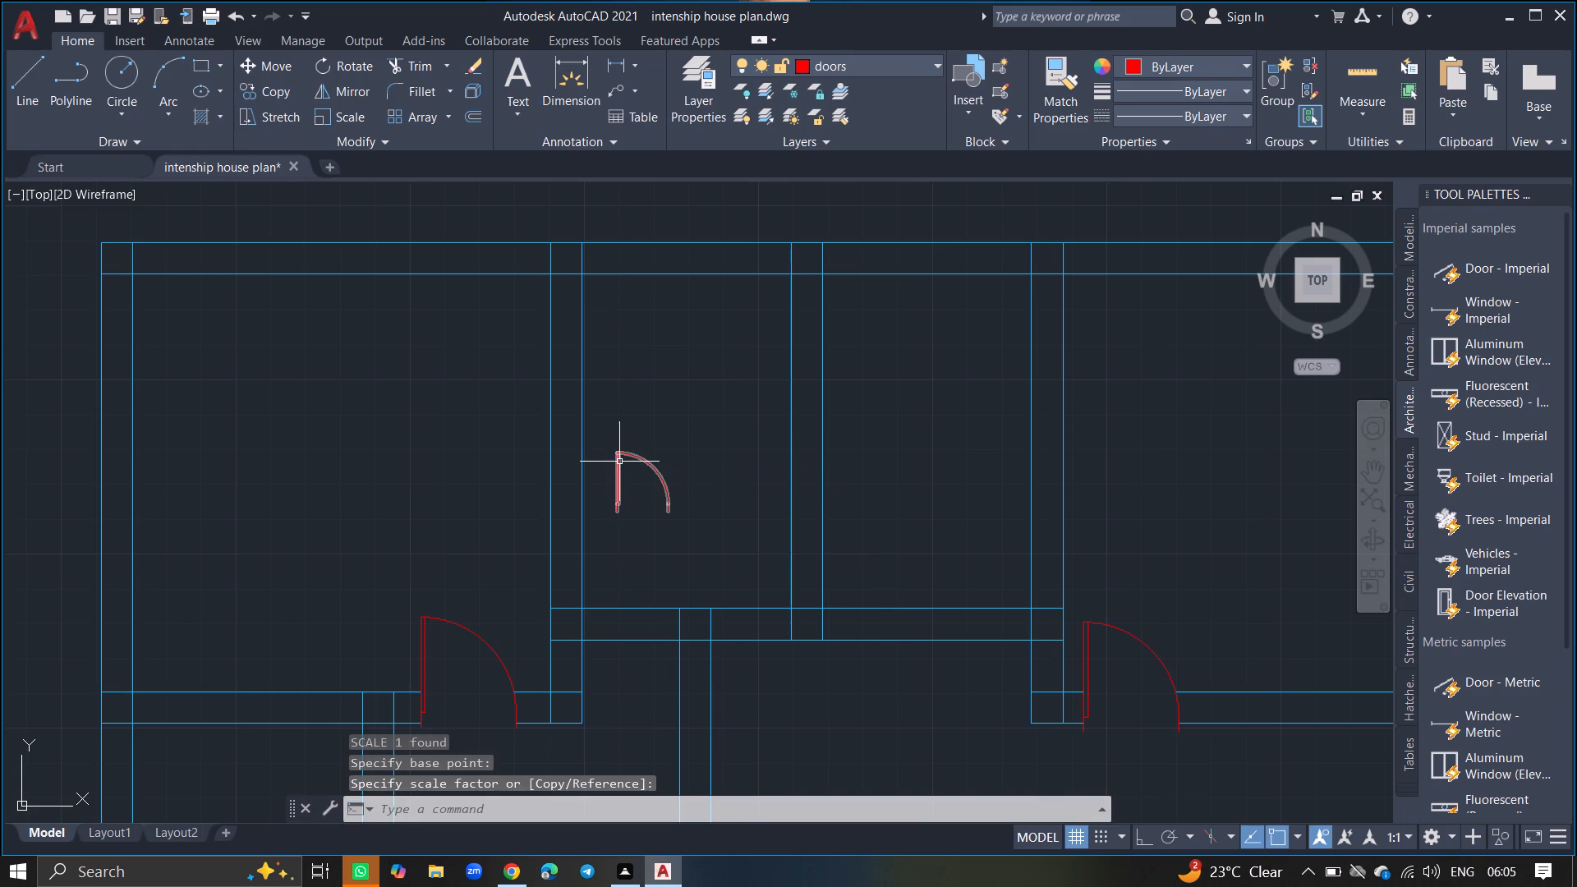
# Rotate the small door block 90° counterclockwise about the centre of its leaf, so the leaf lies horizontal.
pyautogui.click(618, 462)
pyautogui.write('ro')
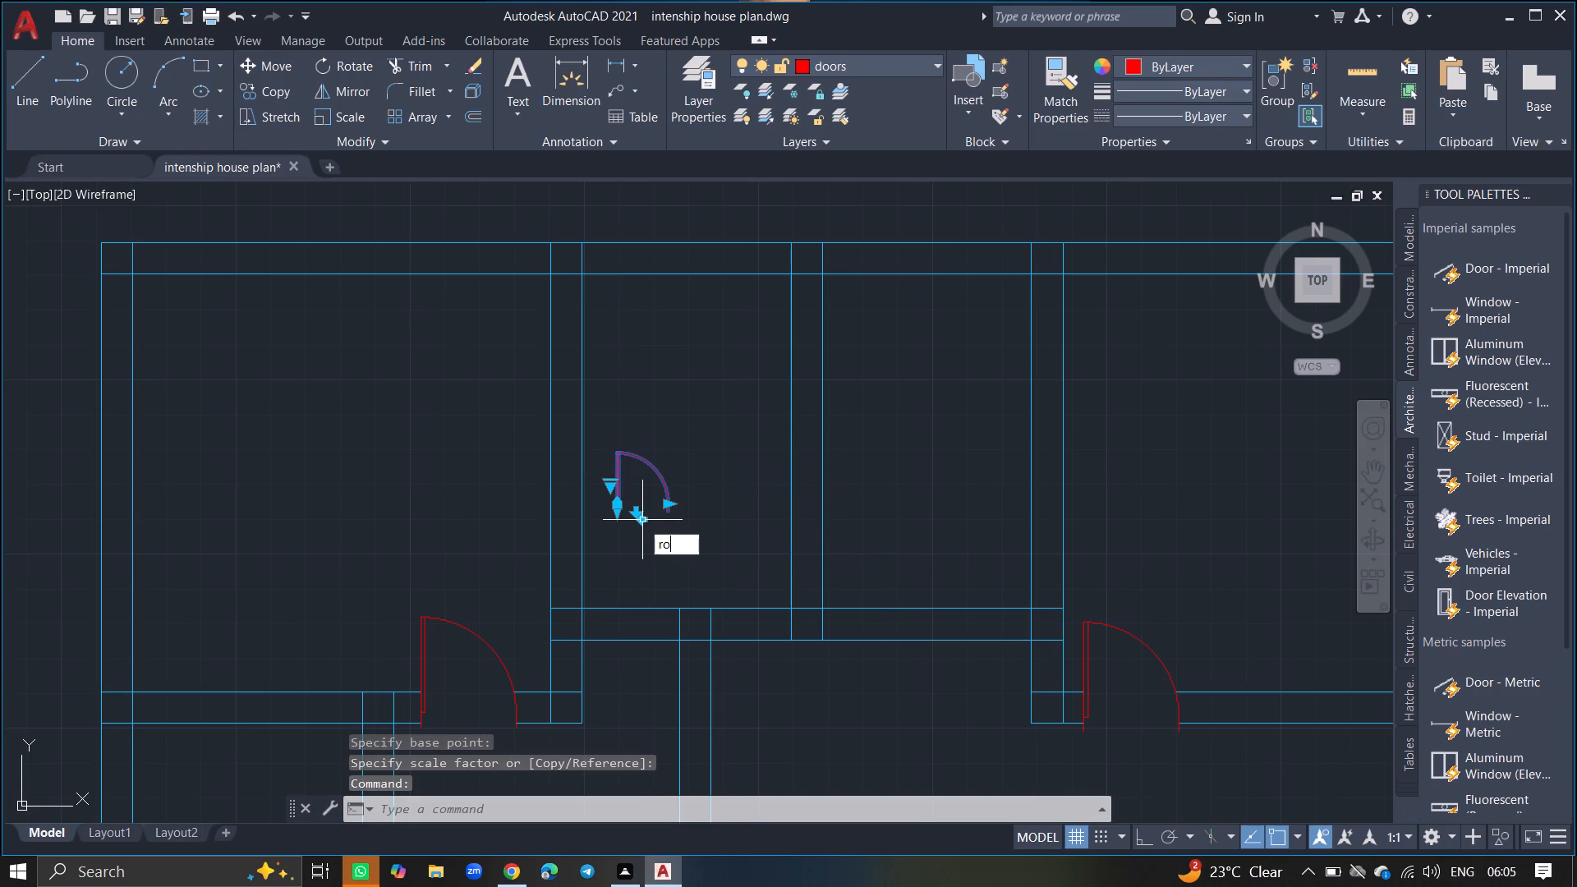
pyautogui.press('Return')
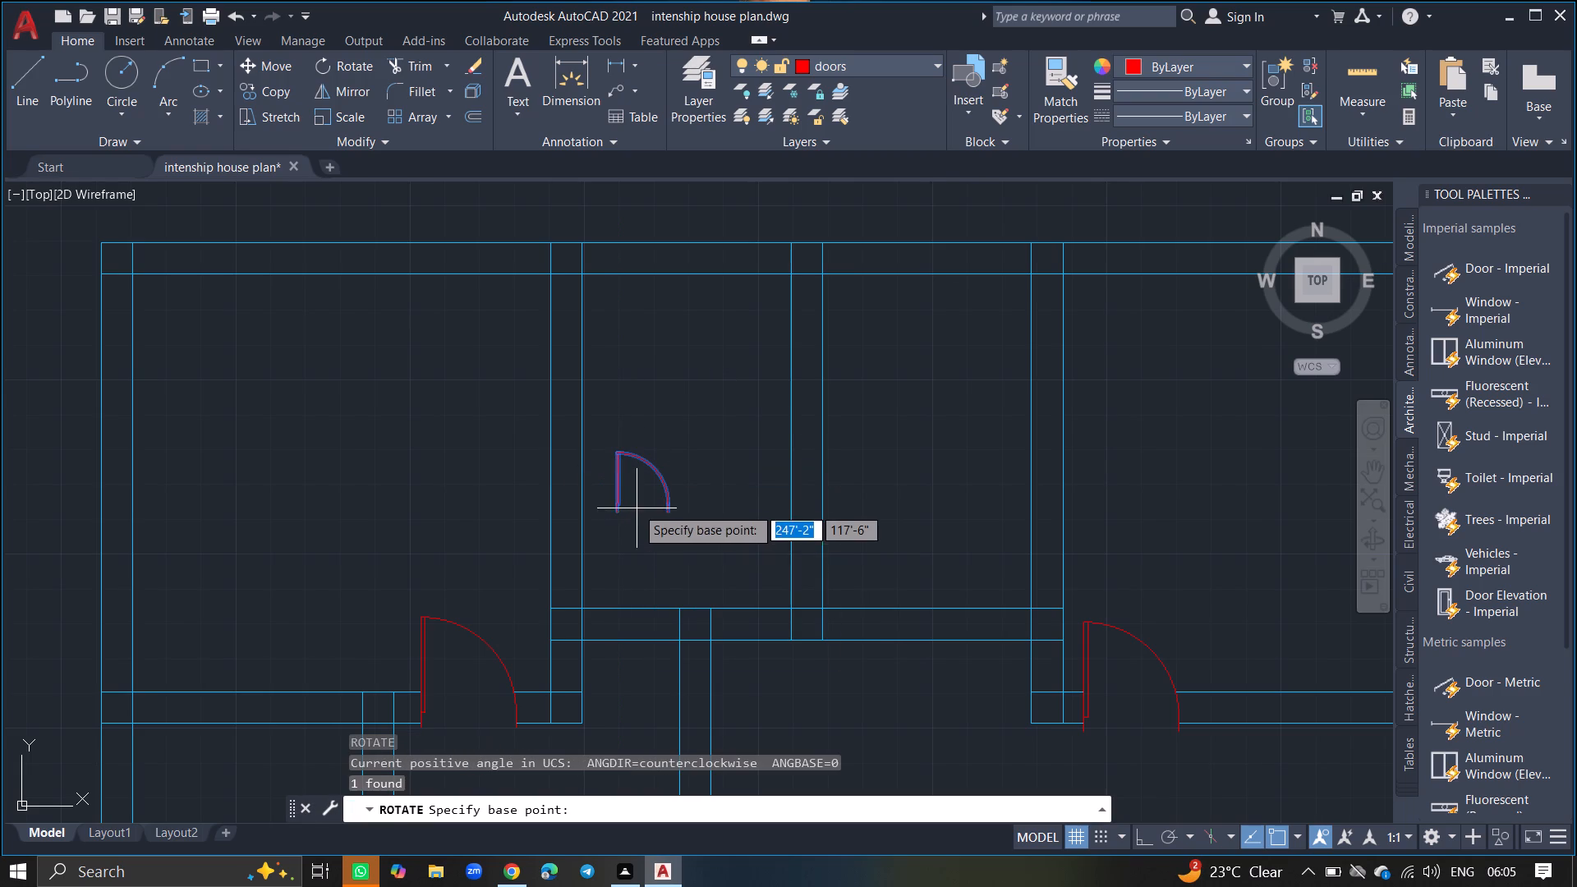
pyautogui.click(619, 482)
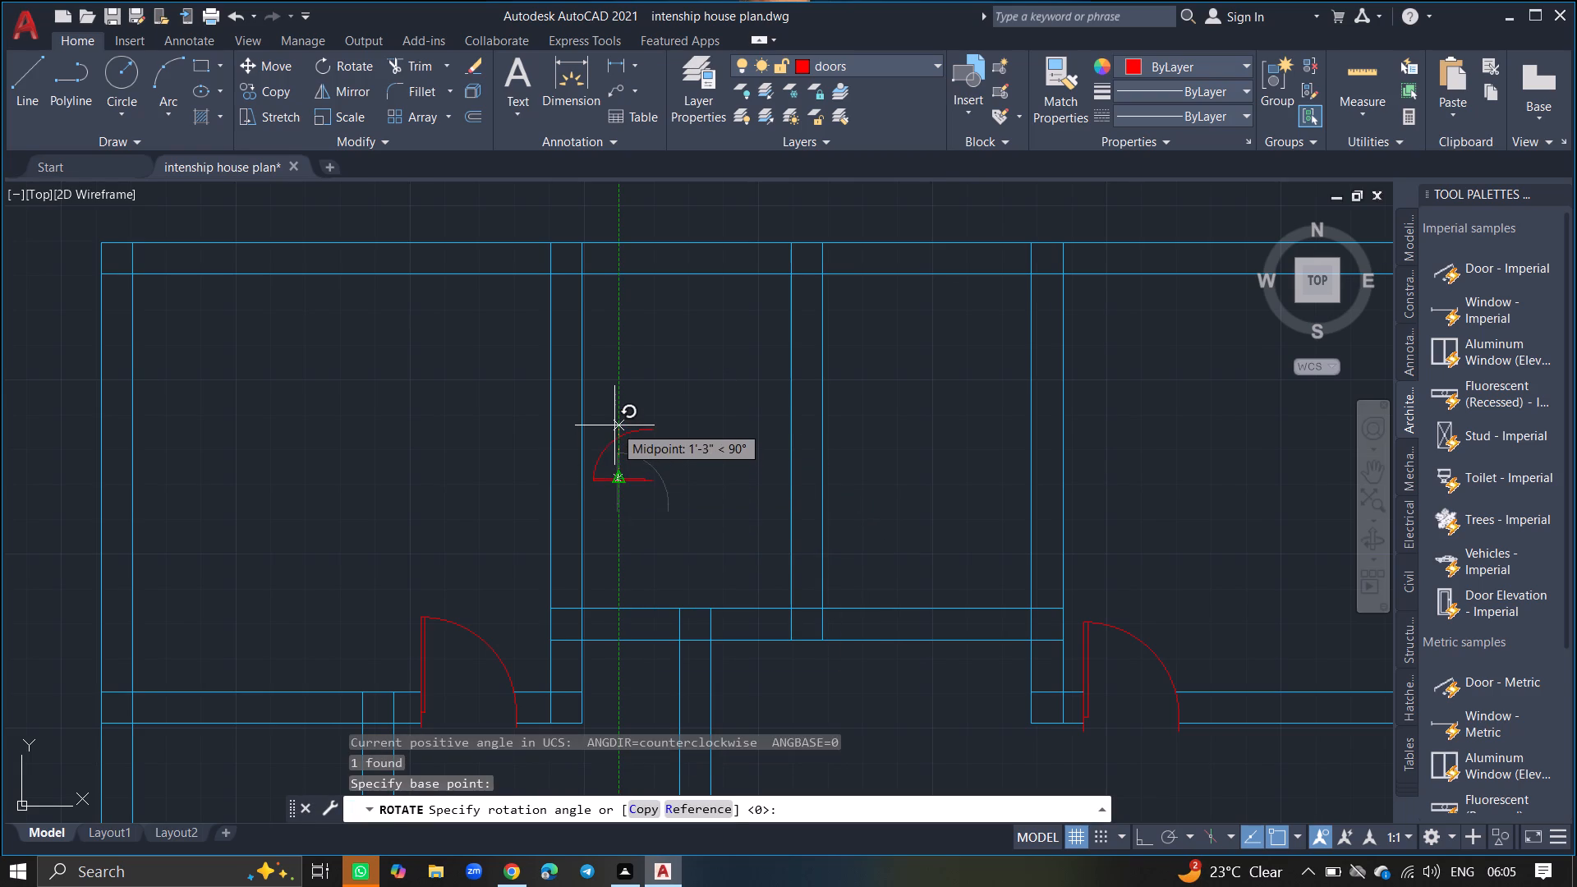
pyautogui.click(614, 425)
# Move the rotated door block so the arc end of its leaf meets the room-side line of the small room's left vertical wall.
pyautogui.moveTo(614, 439); pyautogui.dragTo(631, 444)
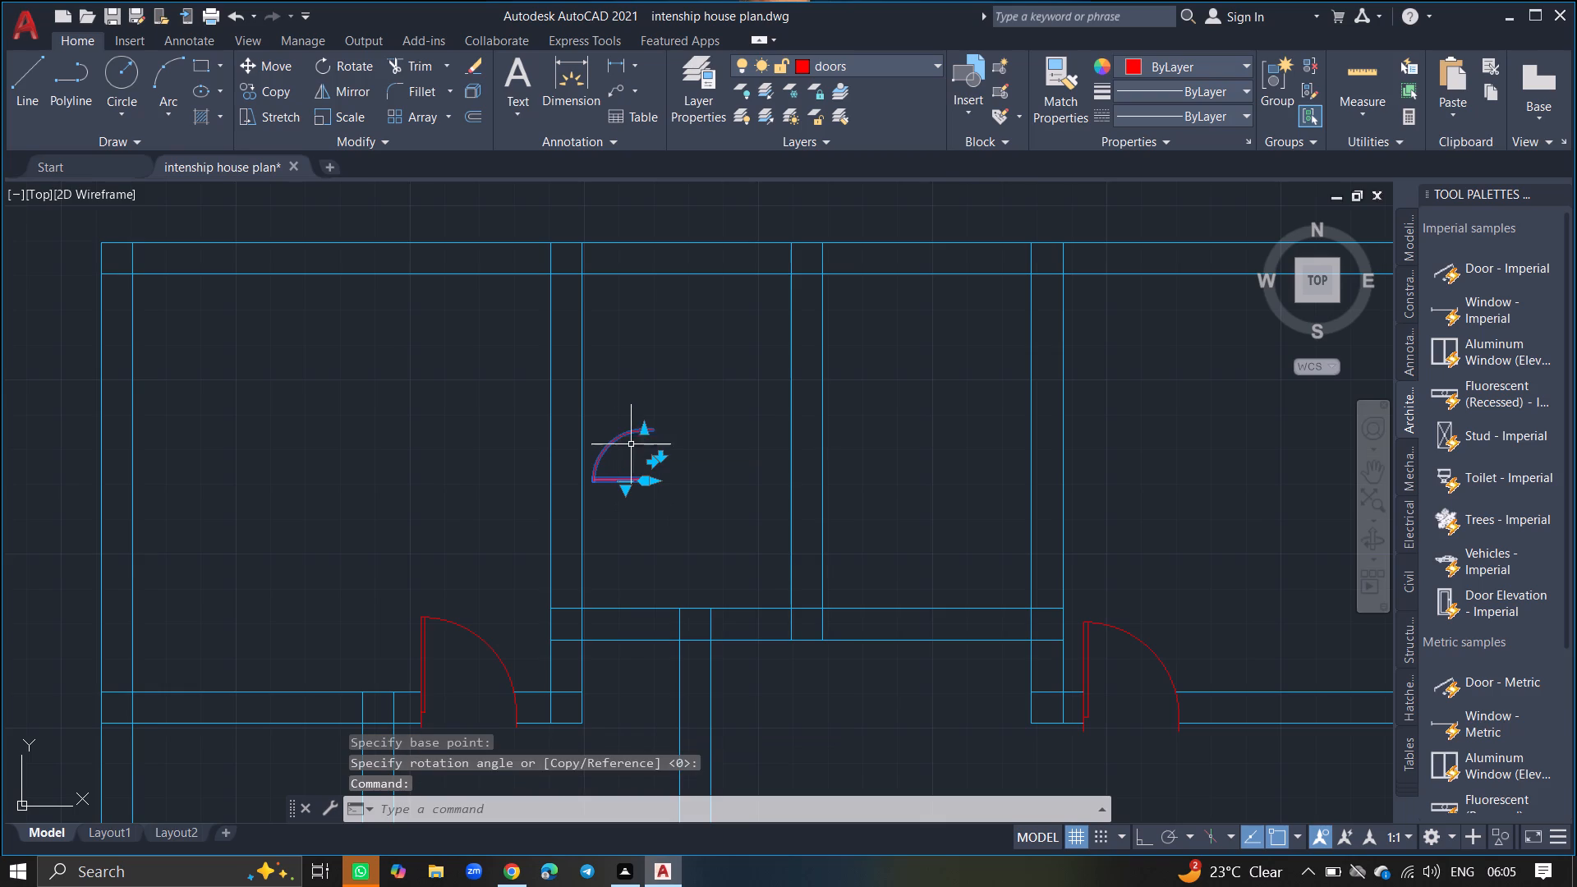
pyautogui.moveTo(631, 444); pyautogui.dragTo(710, 466)
pyautogui.write('move')
pyautogui.press('Return')
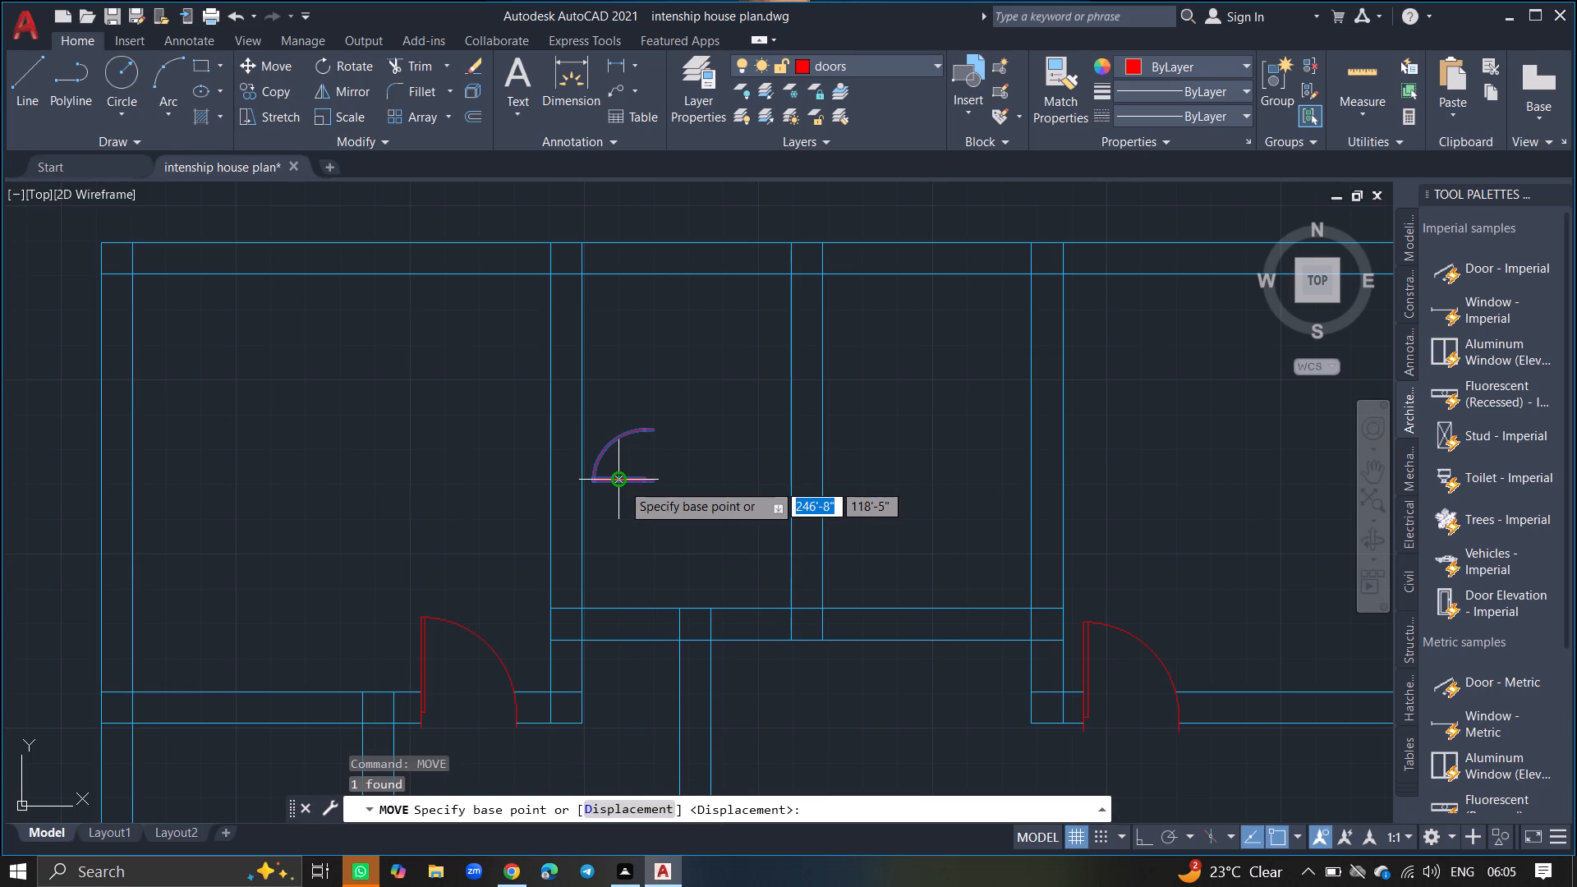
pyautogui.click(622, 483)
pyautogui.keyDown('ctrl'); pyautogui.scroll(7, 571, 462); pyautogui.keyUp('ctrl')
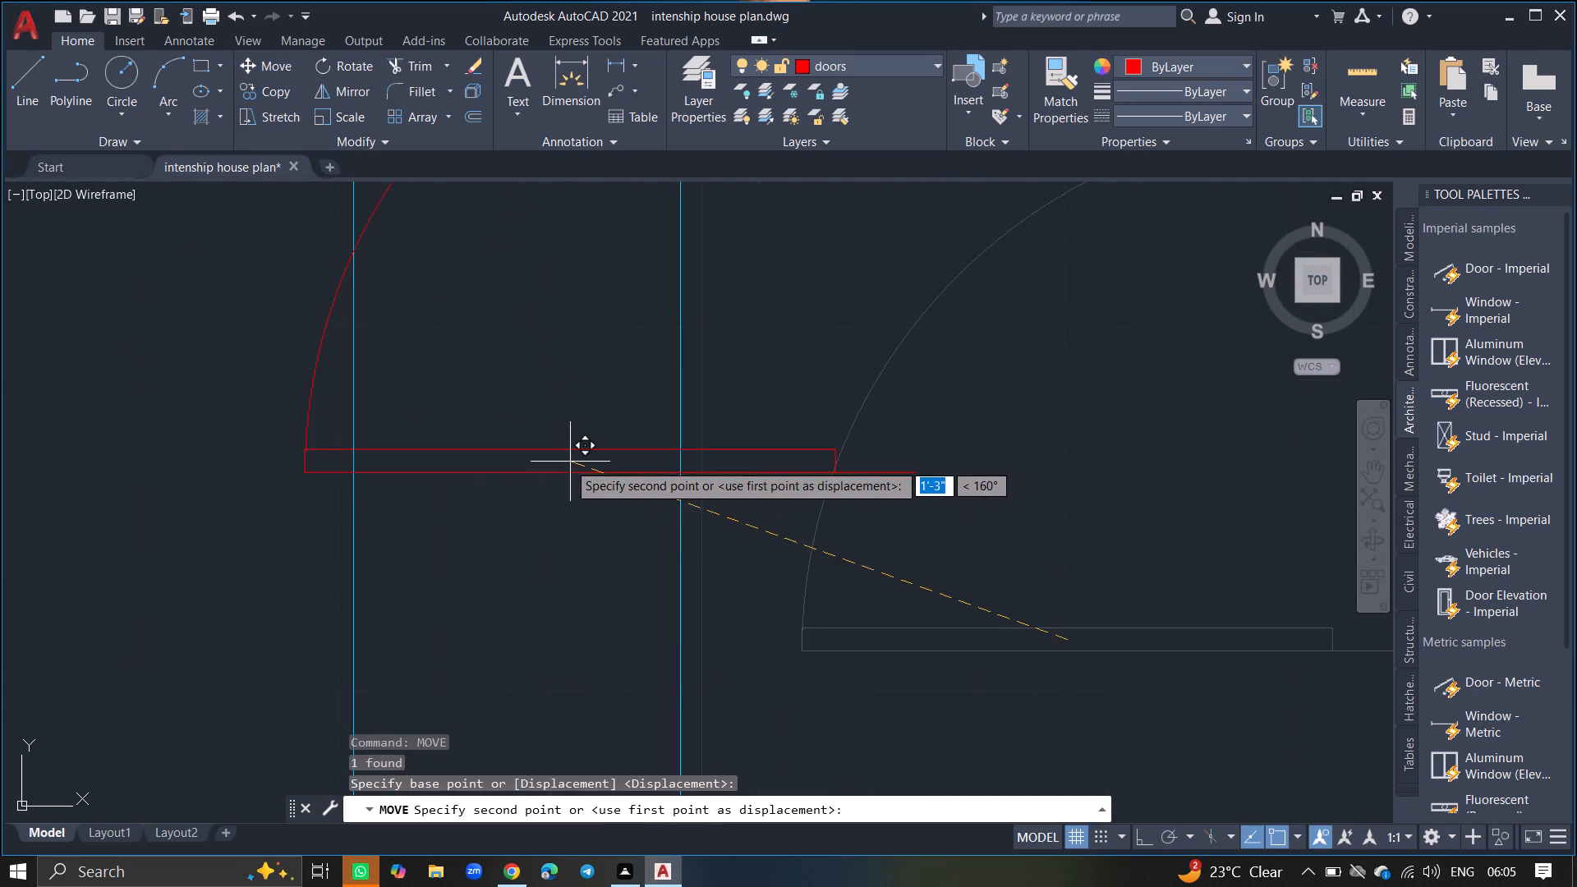
pyautogui.keyDown('ctrl'); pyautogui.scroll(-3, 509, 514); pyautogui.keyUp('ctrl')
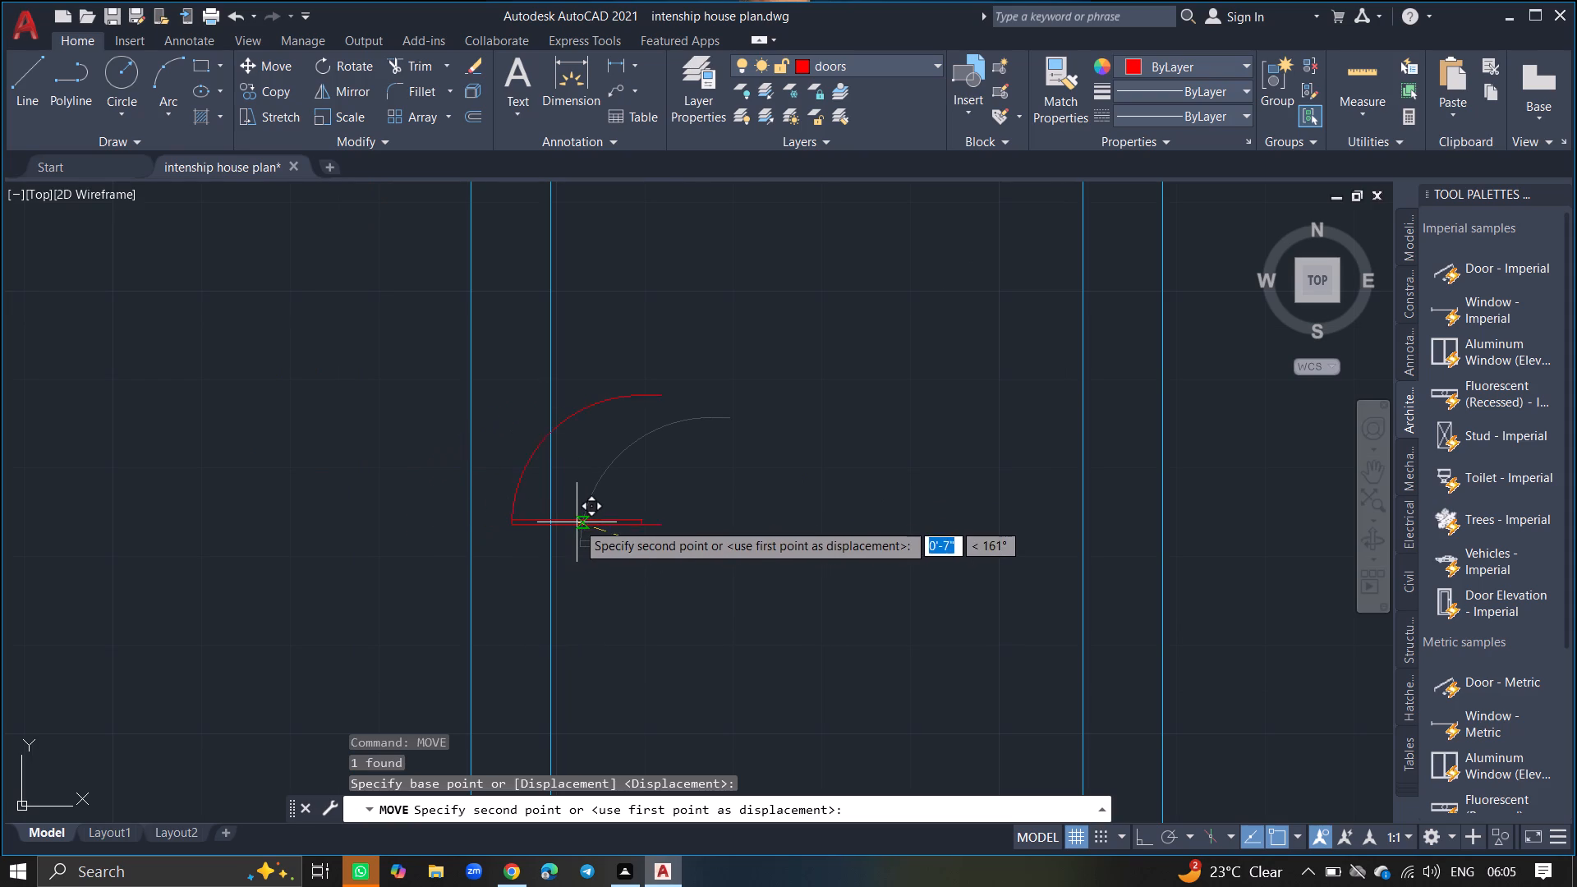
pyautogui.click(615, 522)
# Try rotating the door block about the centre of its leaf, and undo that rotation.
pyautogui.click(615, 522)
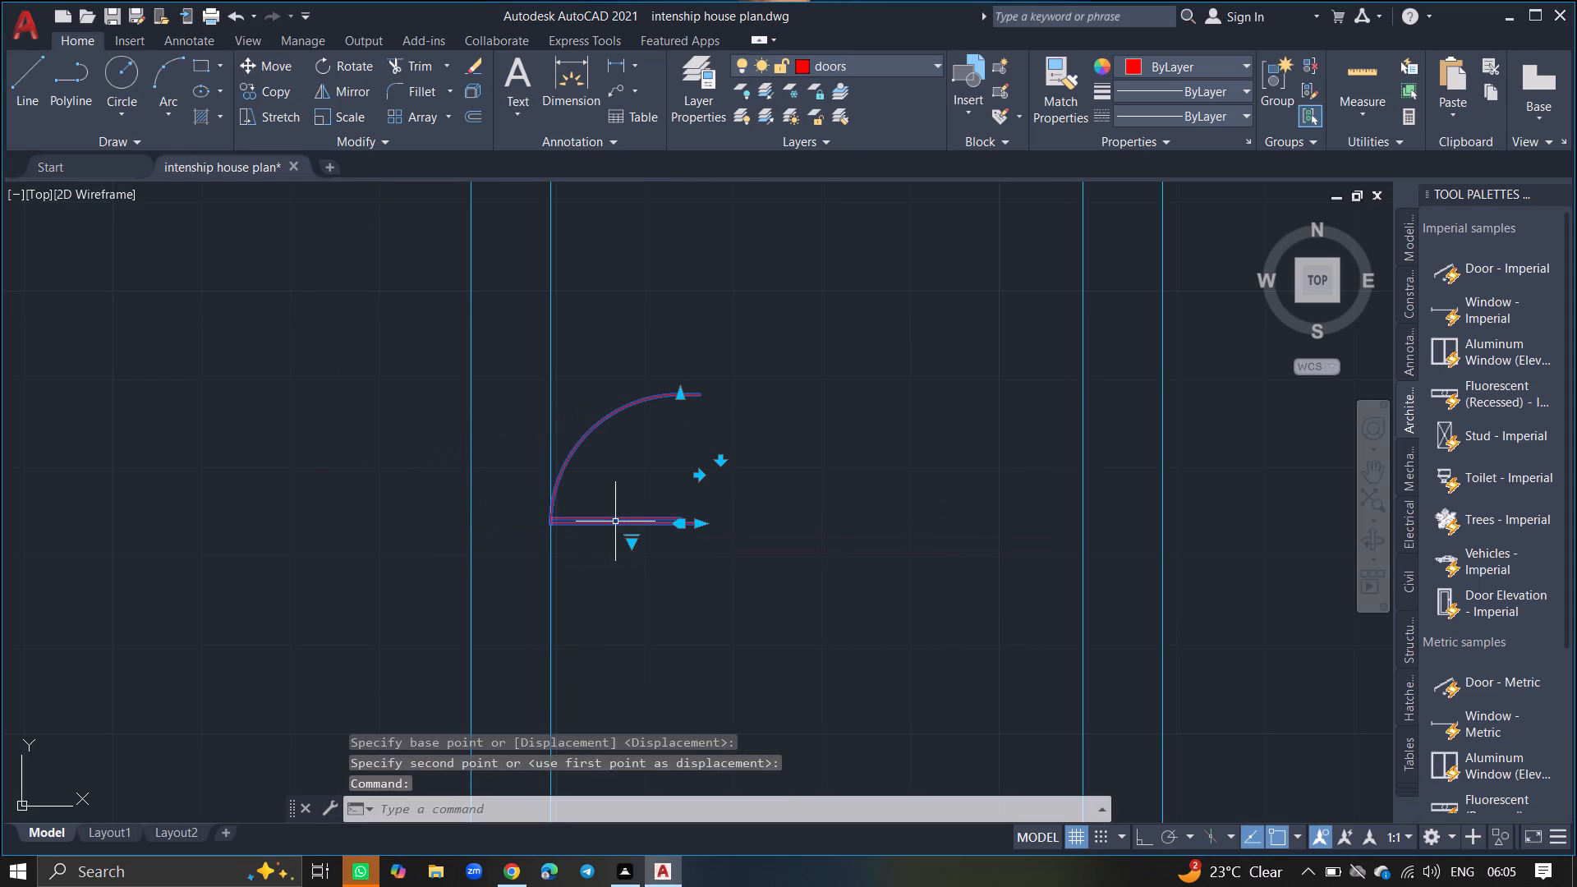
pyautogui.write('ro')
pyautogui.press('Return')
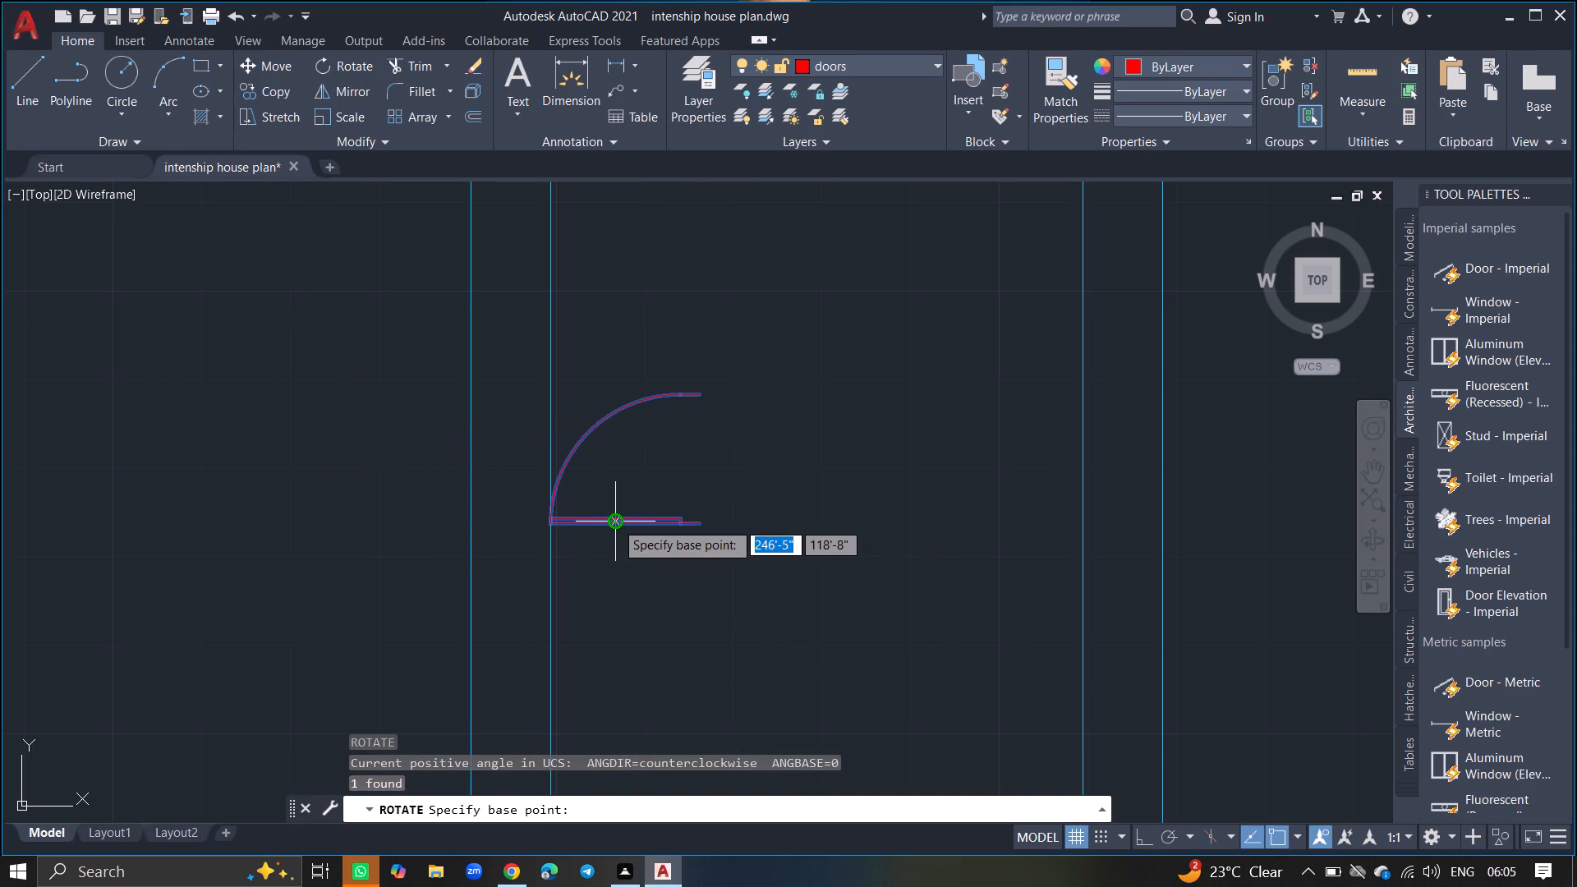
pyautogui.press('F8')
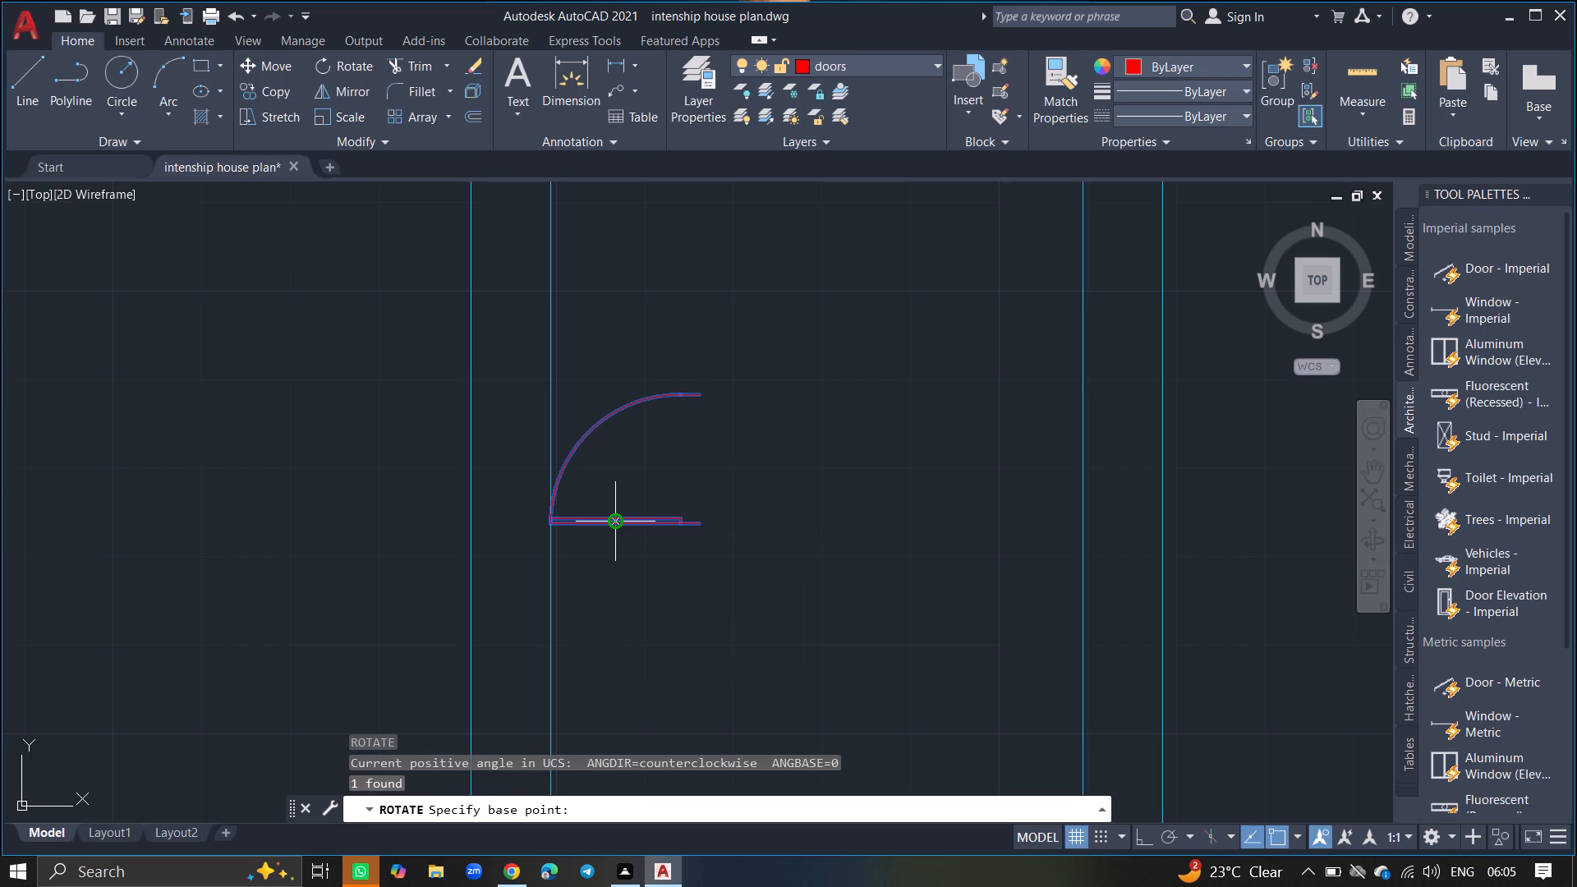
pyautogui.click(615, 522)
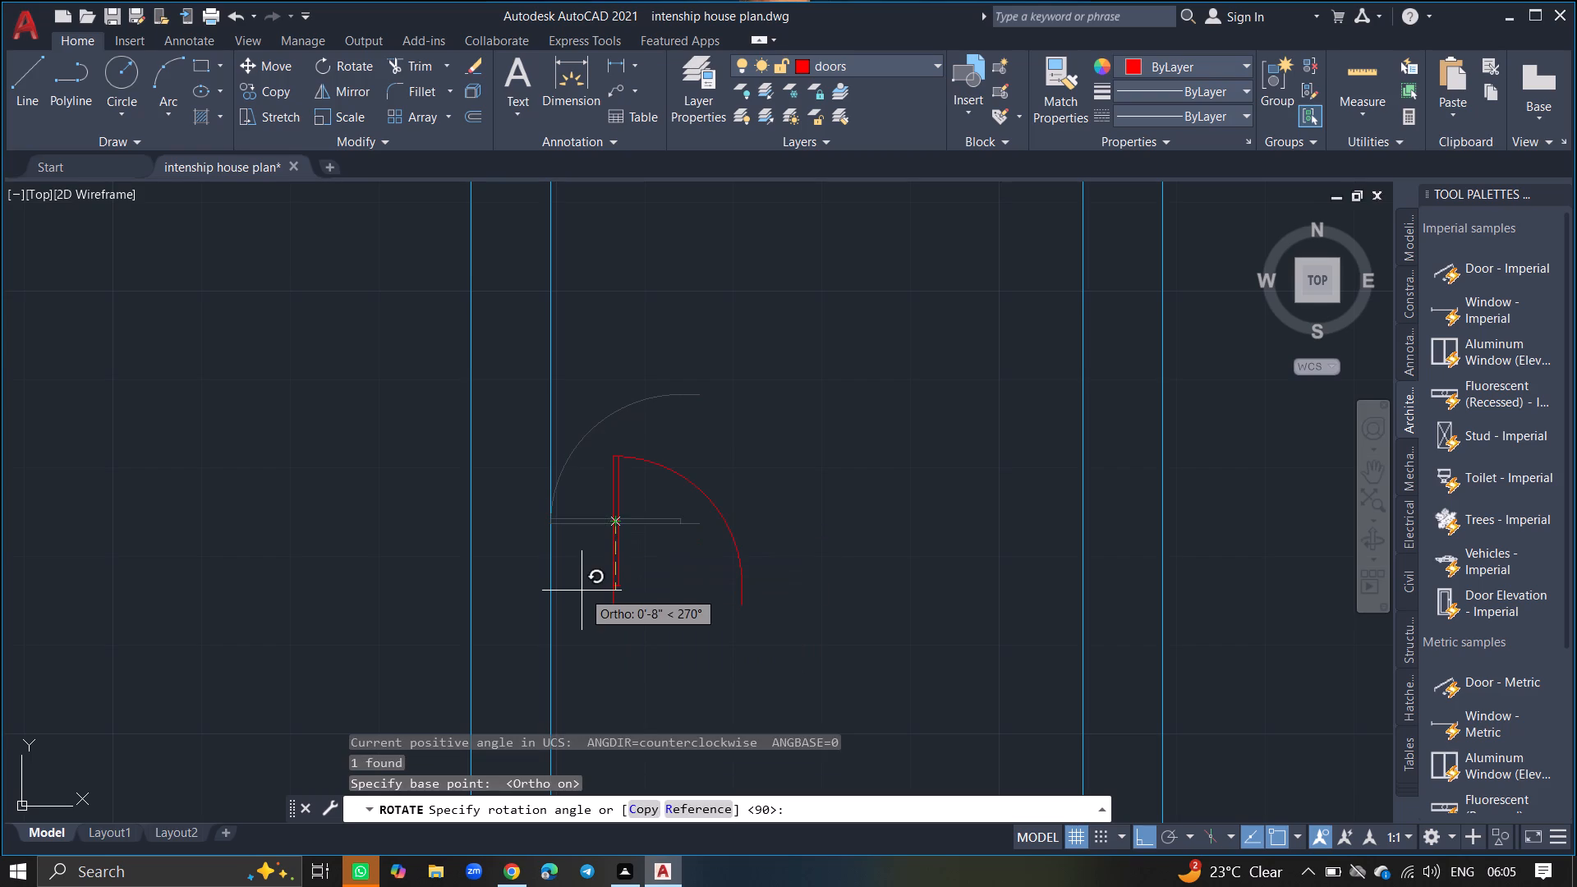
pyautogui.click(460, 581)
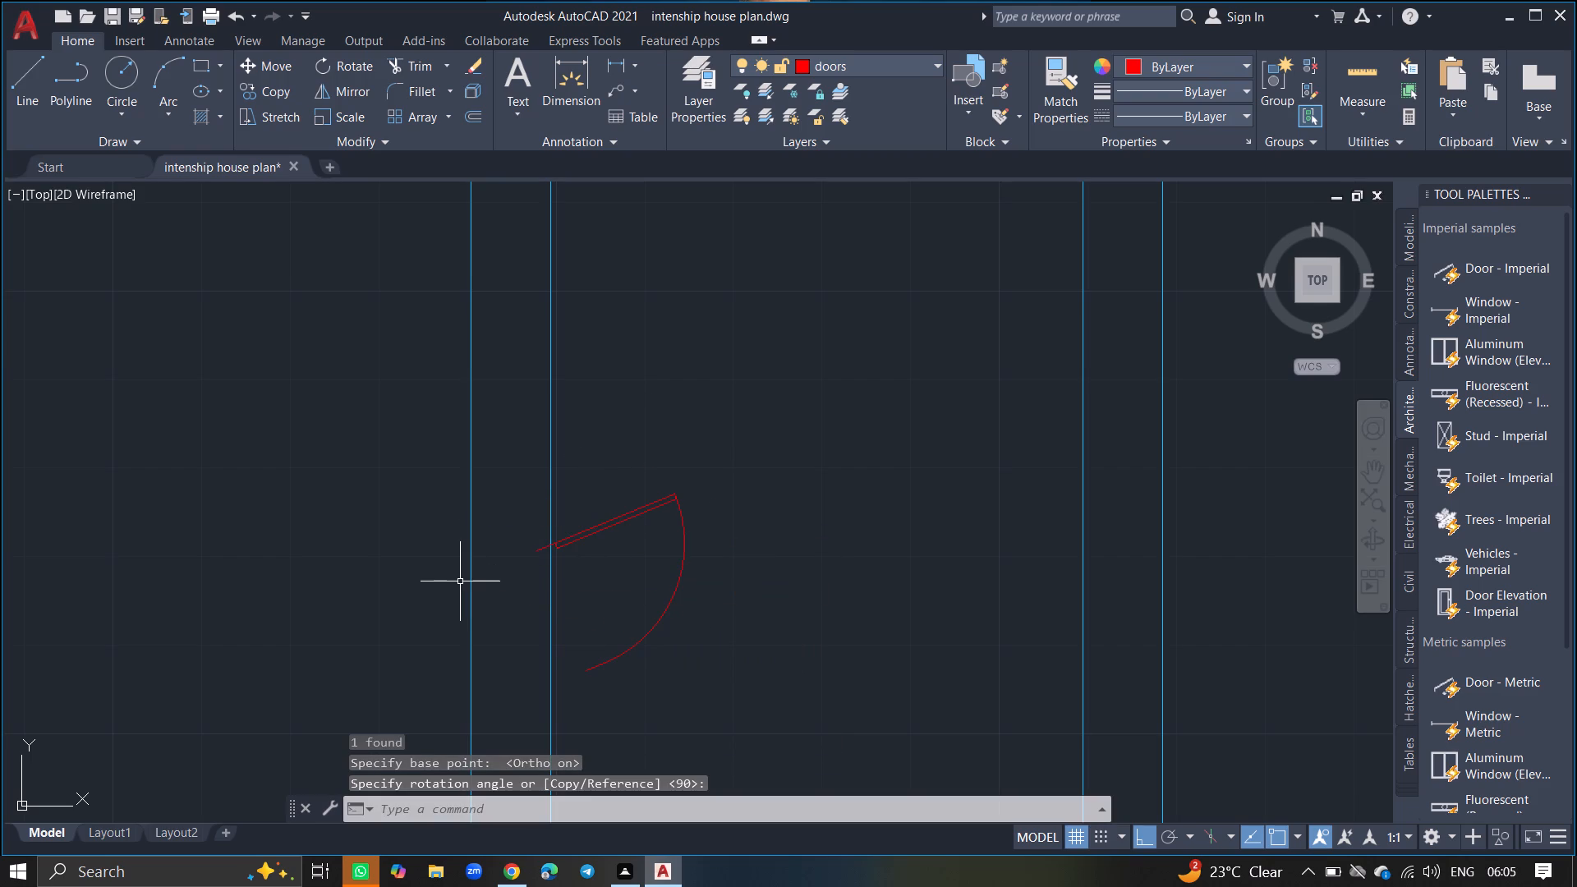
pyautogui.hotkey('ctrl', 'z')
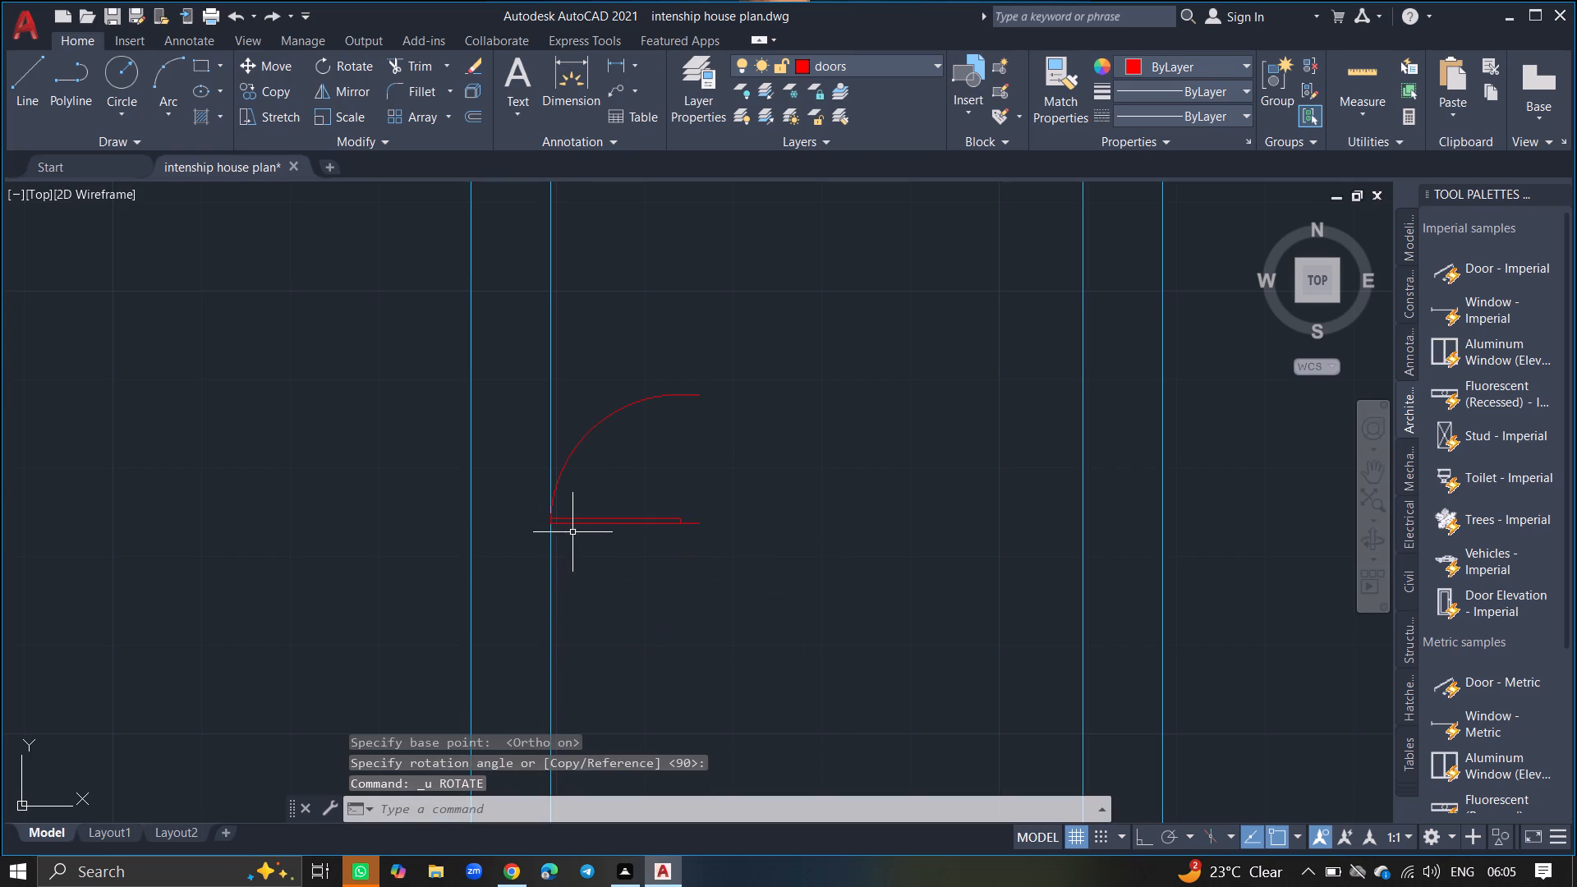
# Rotate the door block 180° about the leaf end touching the wall line, using Ortho to keep the leaf horizontal.
pyautogui.click(572, 522)
pyautogui.write('ro')
pyautogui.press('Return')
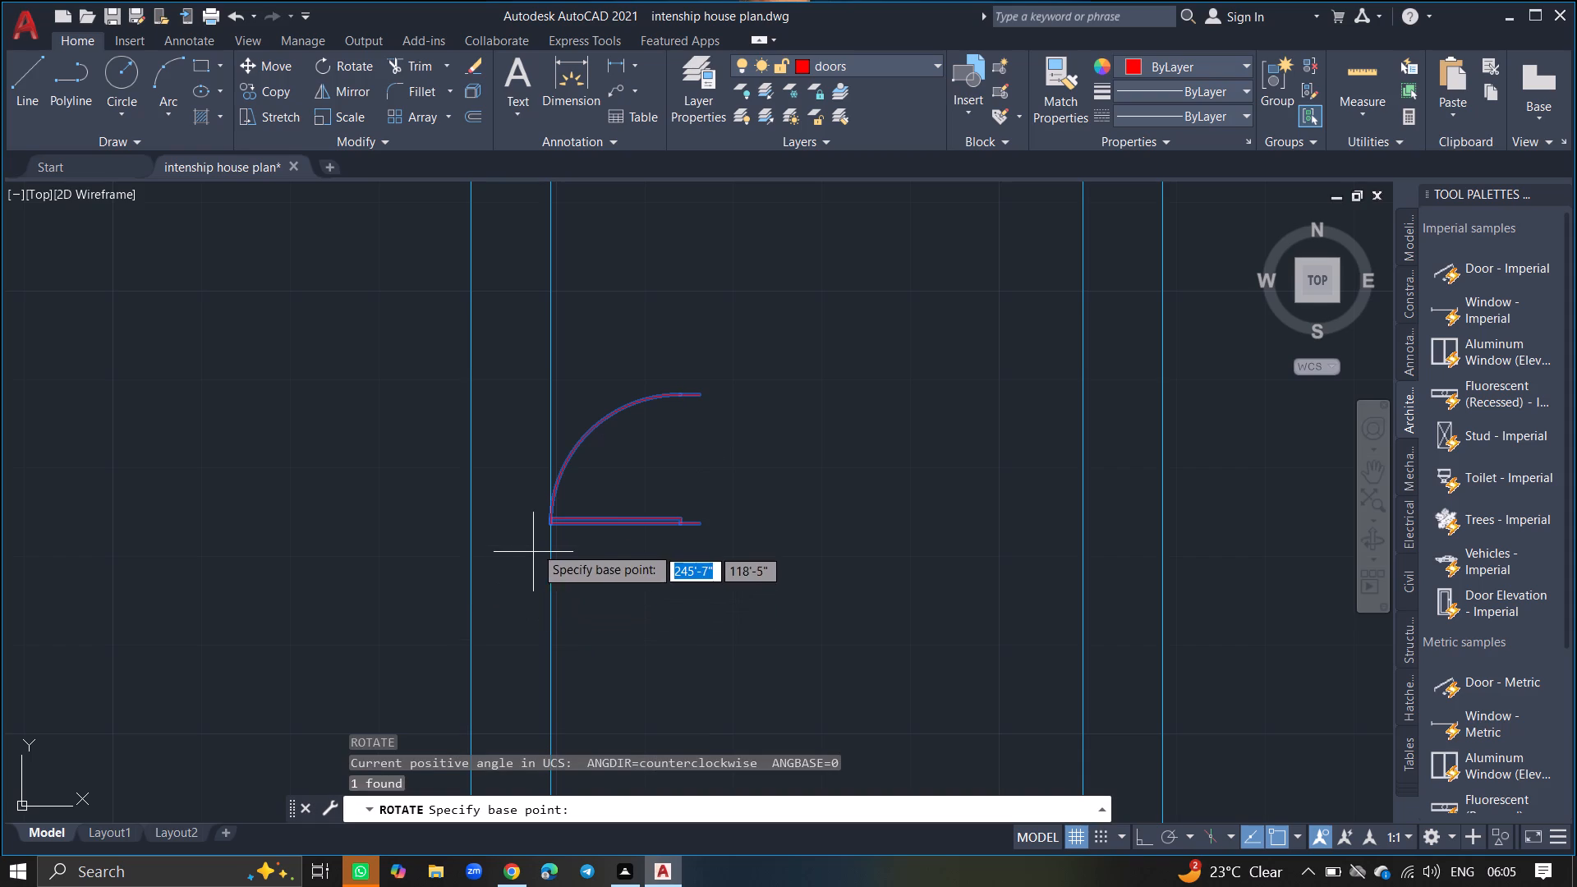
pyautogui.click(554, 517)
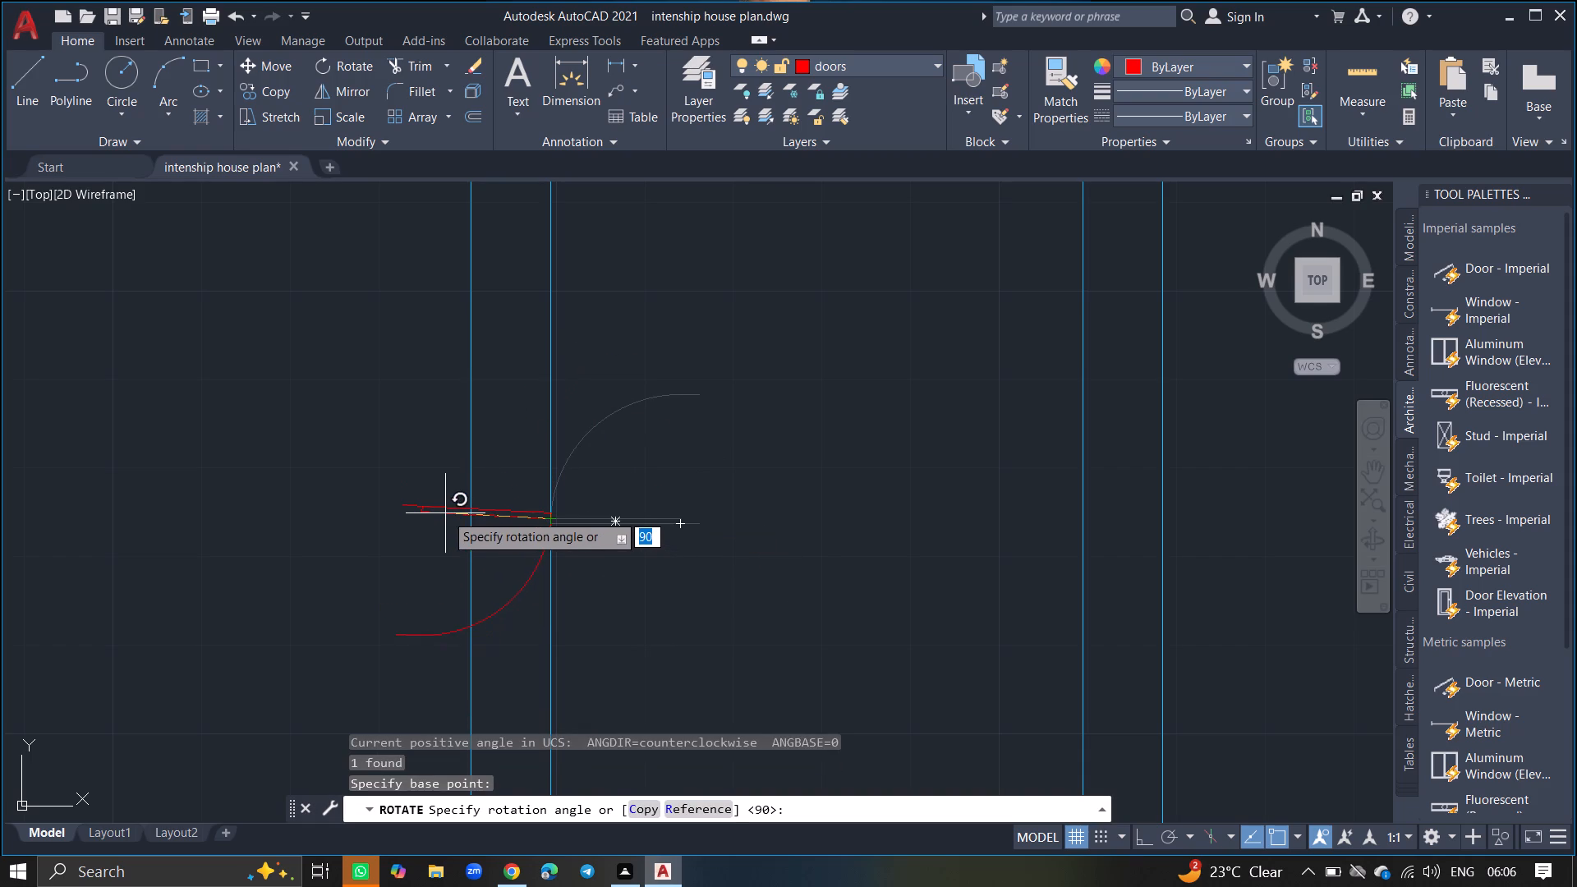
pyautogui.press('F8')
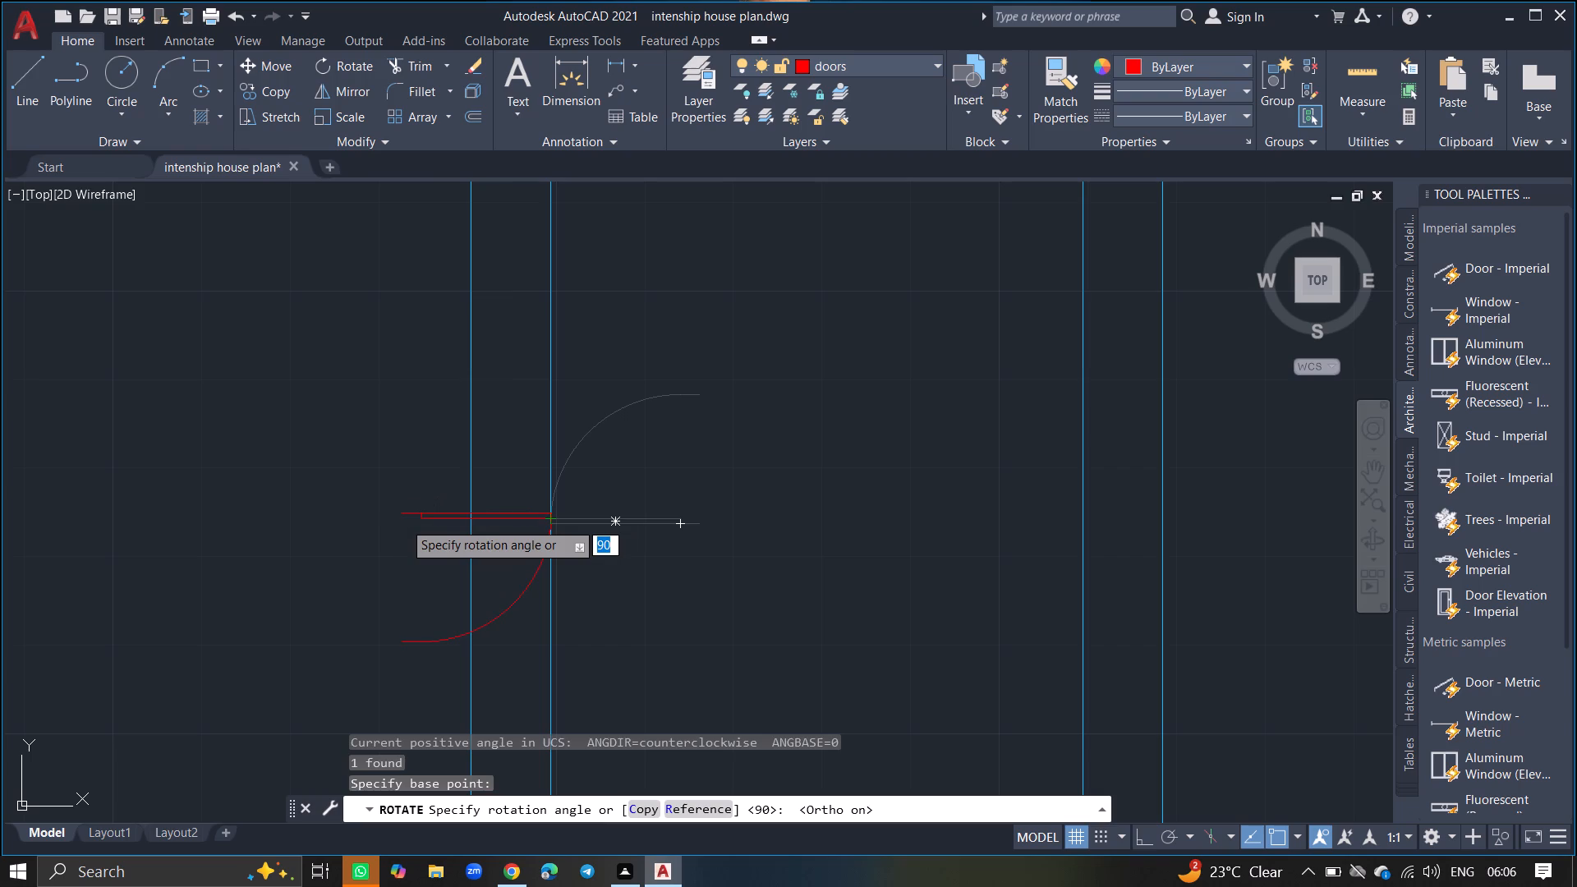
pyautogui.click(403, 522)
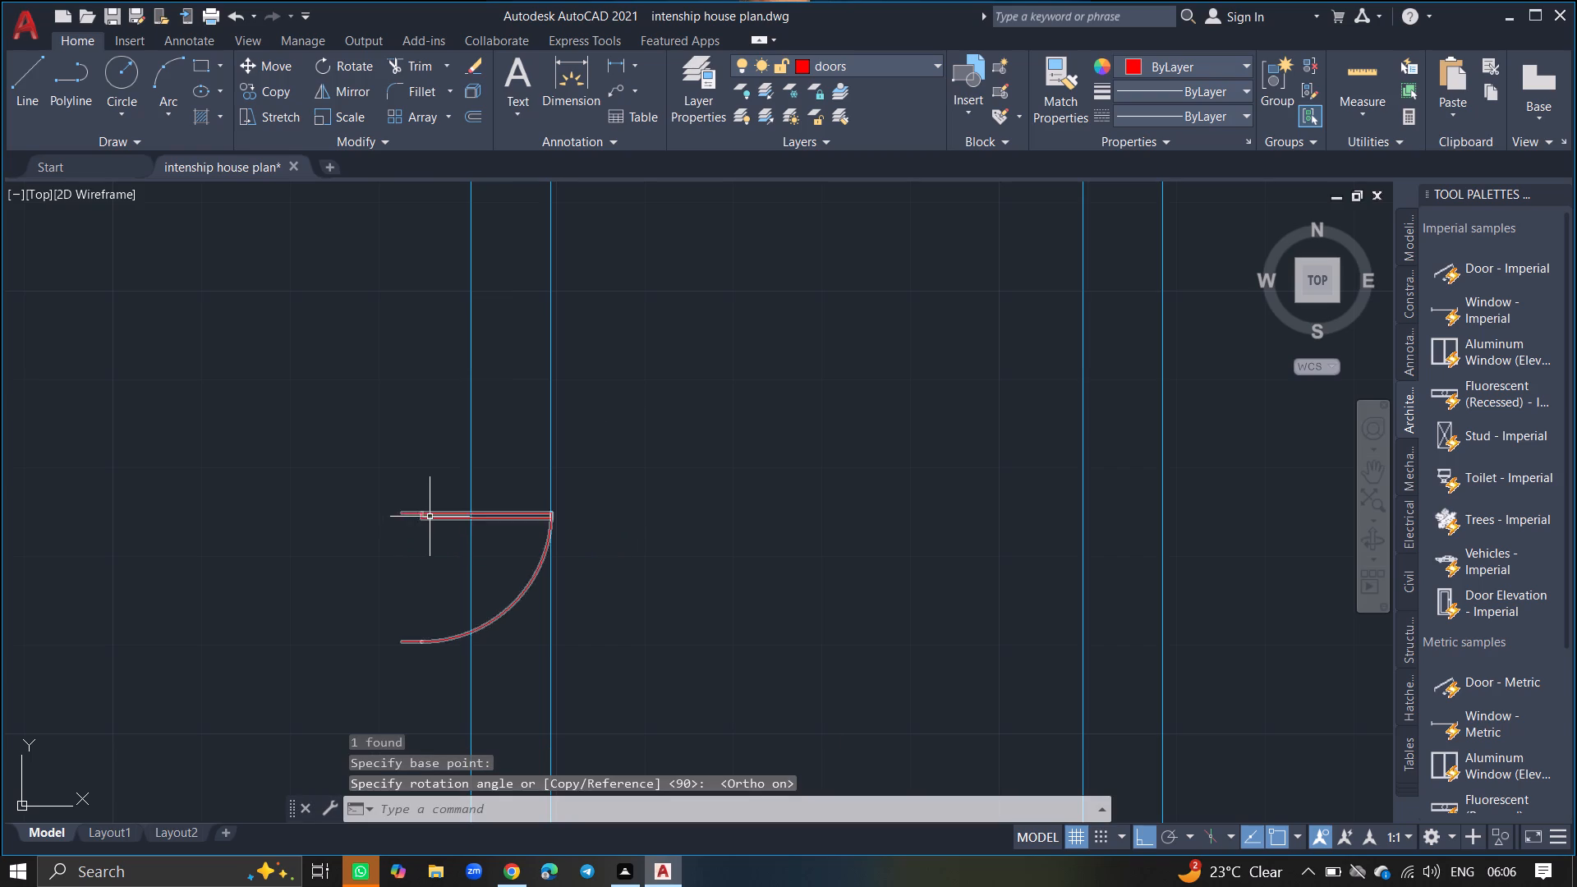
# Move the door block by its leaf's centre about 11" at 49° onto the wall's room-side line, with Ortho off.
pyautogui.click(430, 515)
pyautogui.write('move')
pyautogui.press('Return')
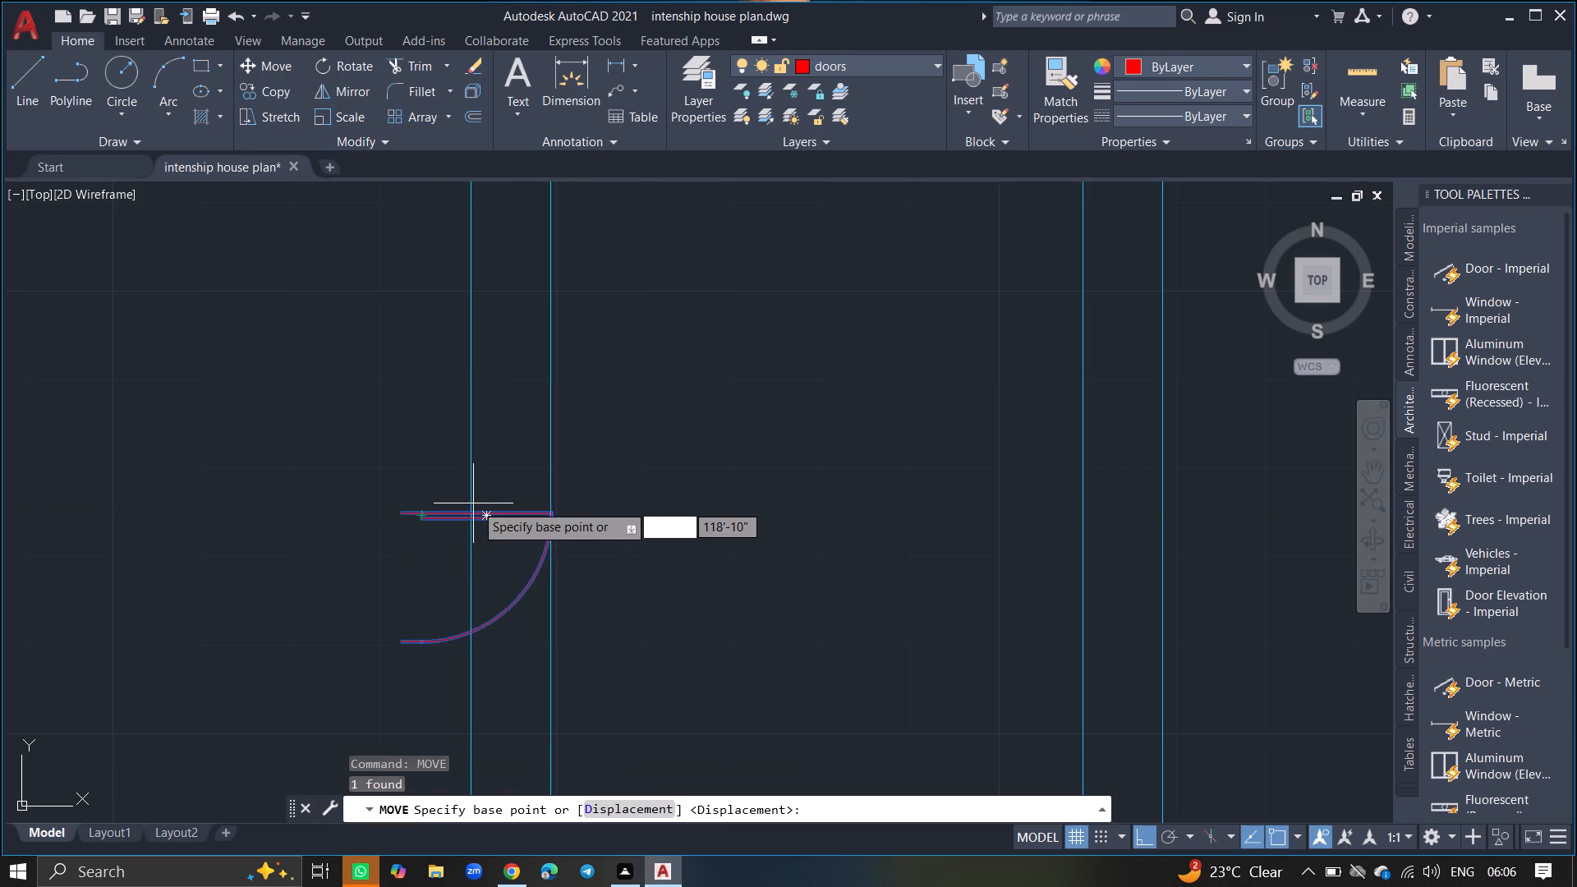
pyautogui.click(491, 512)
pyautogui.keyDown('ctrl'); pyautogui.scroll(-3, 564, 443); pyautogui.keyUp('ctrl')
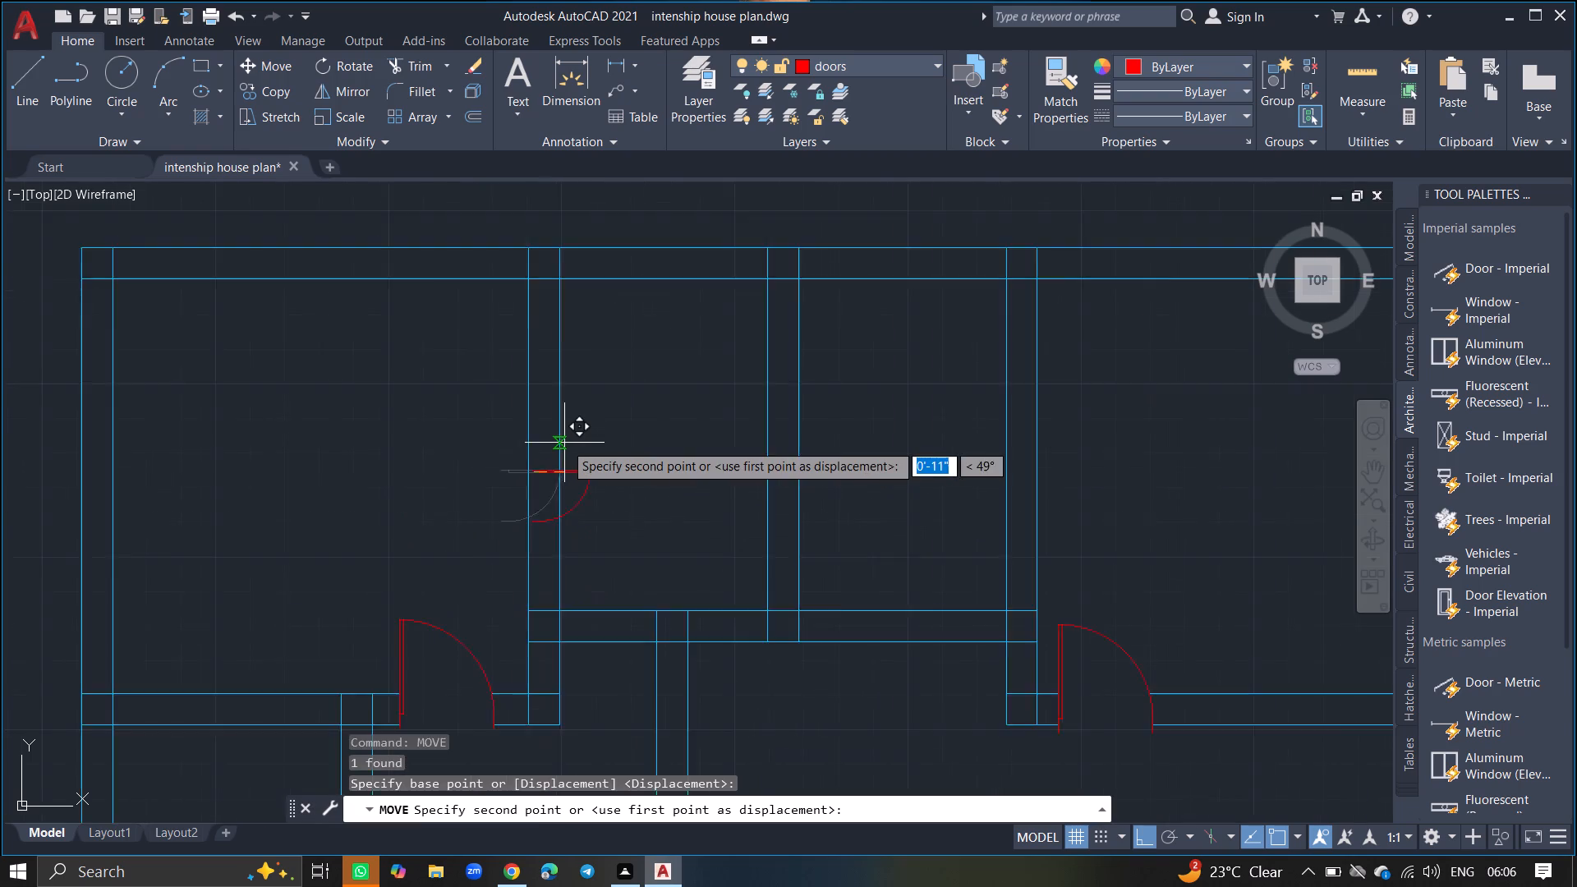
pyautogui.keyDown('ctrl'); pyautogui.scroll(-1, 564, 443); pyautogui.keyUp('ctrl')
pyautogui.keyDown('ctrl'); pyautogui.scroll(5, 561, 443); pyautogui.keyUp('ctrl')
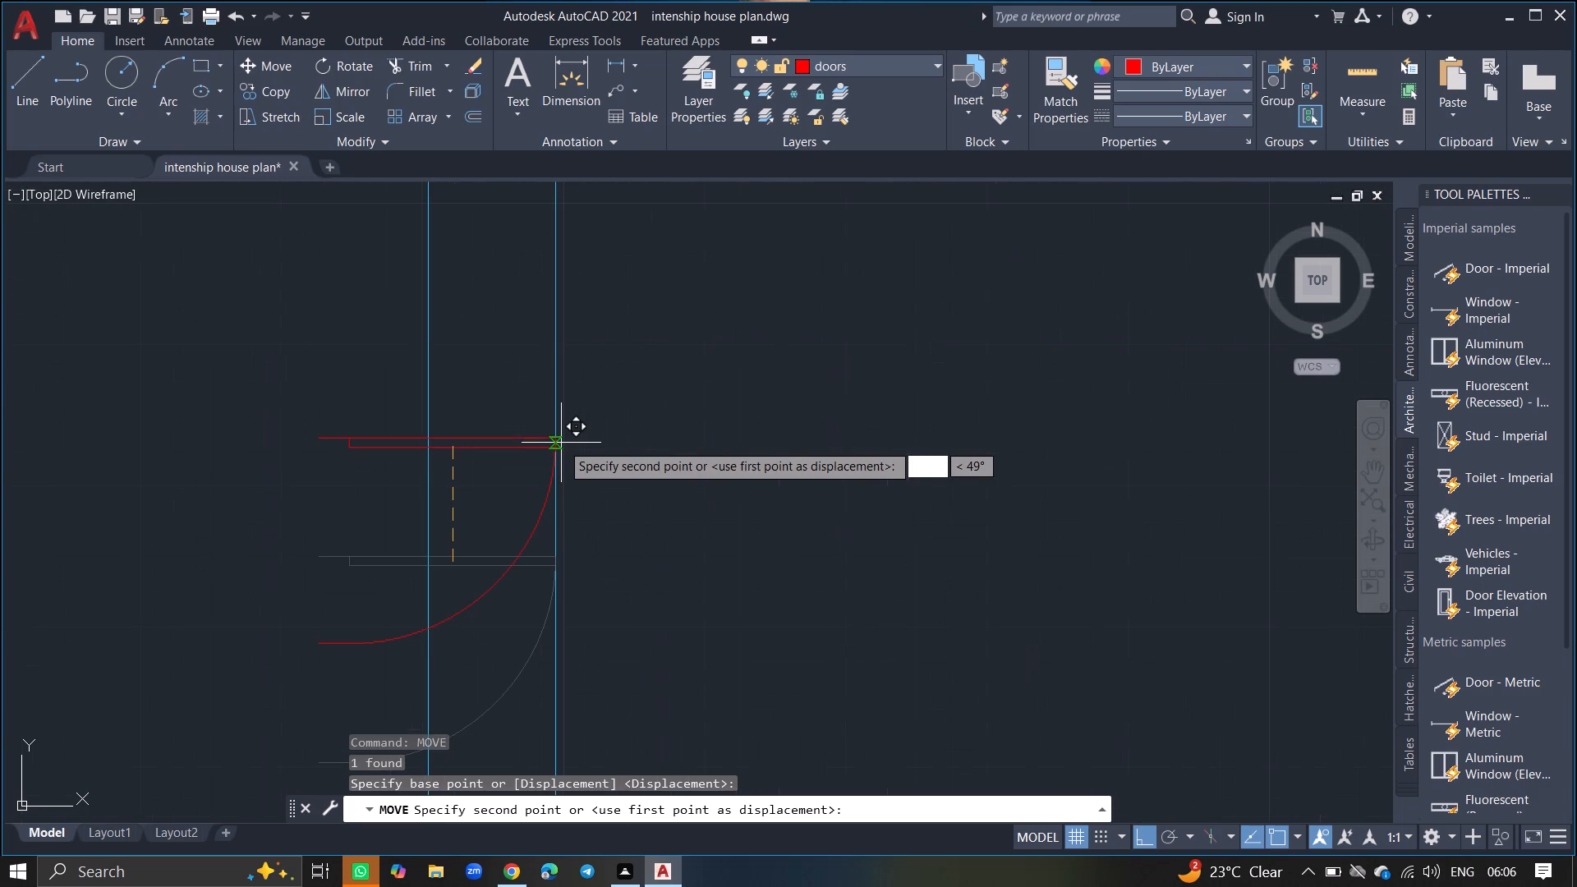
pyautogui.press('F8')
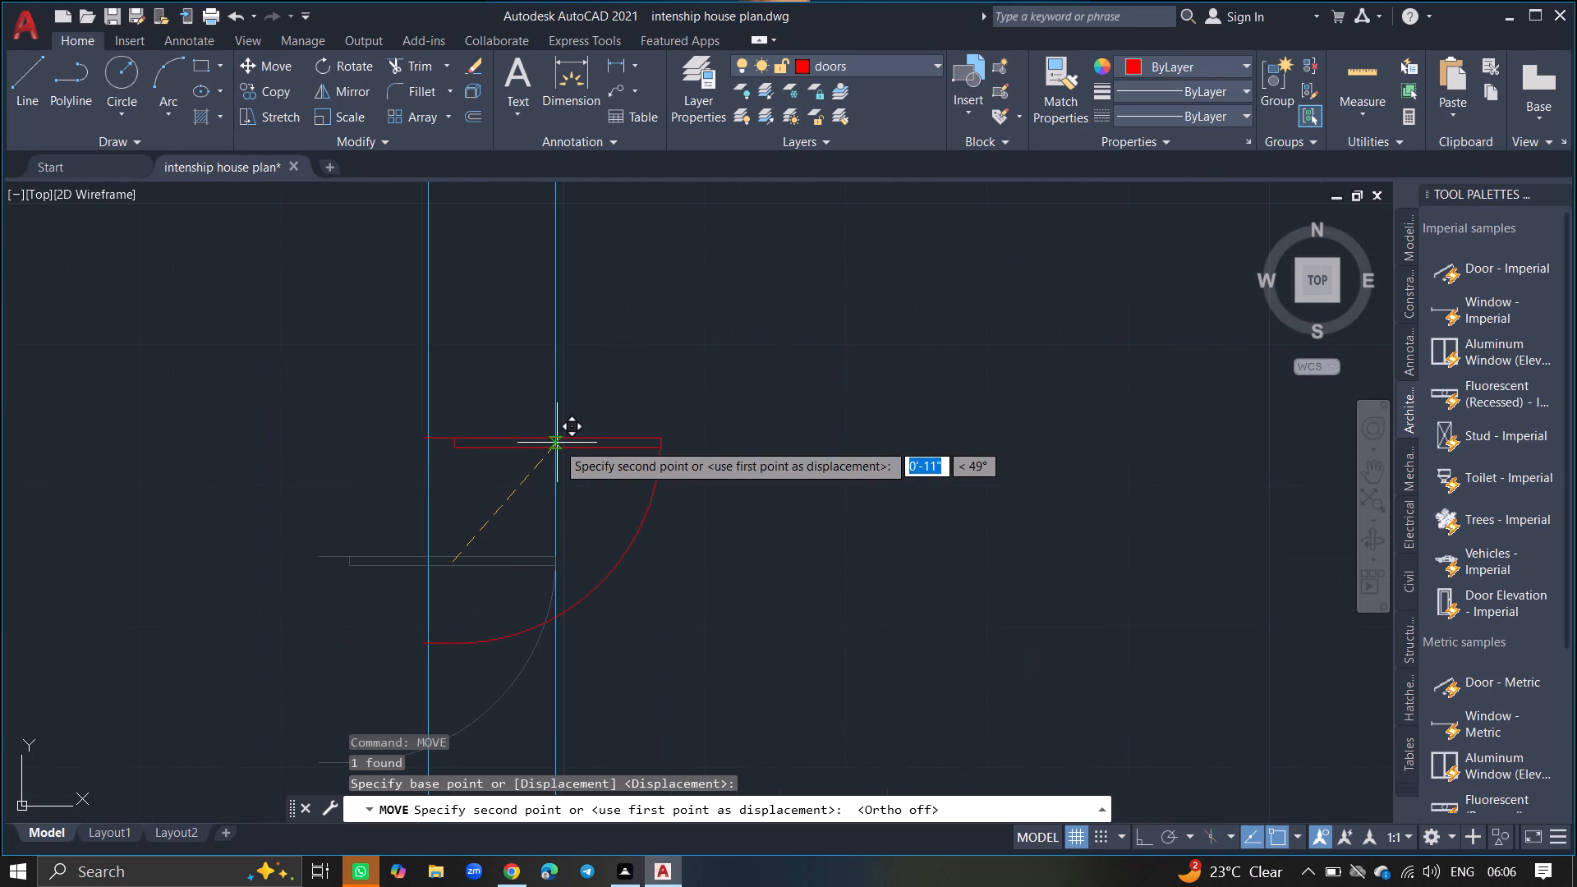
pyautogui.click(557, 443)
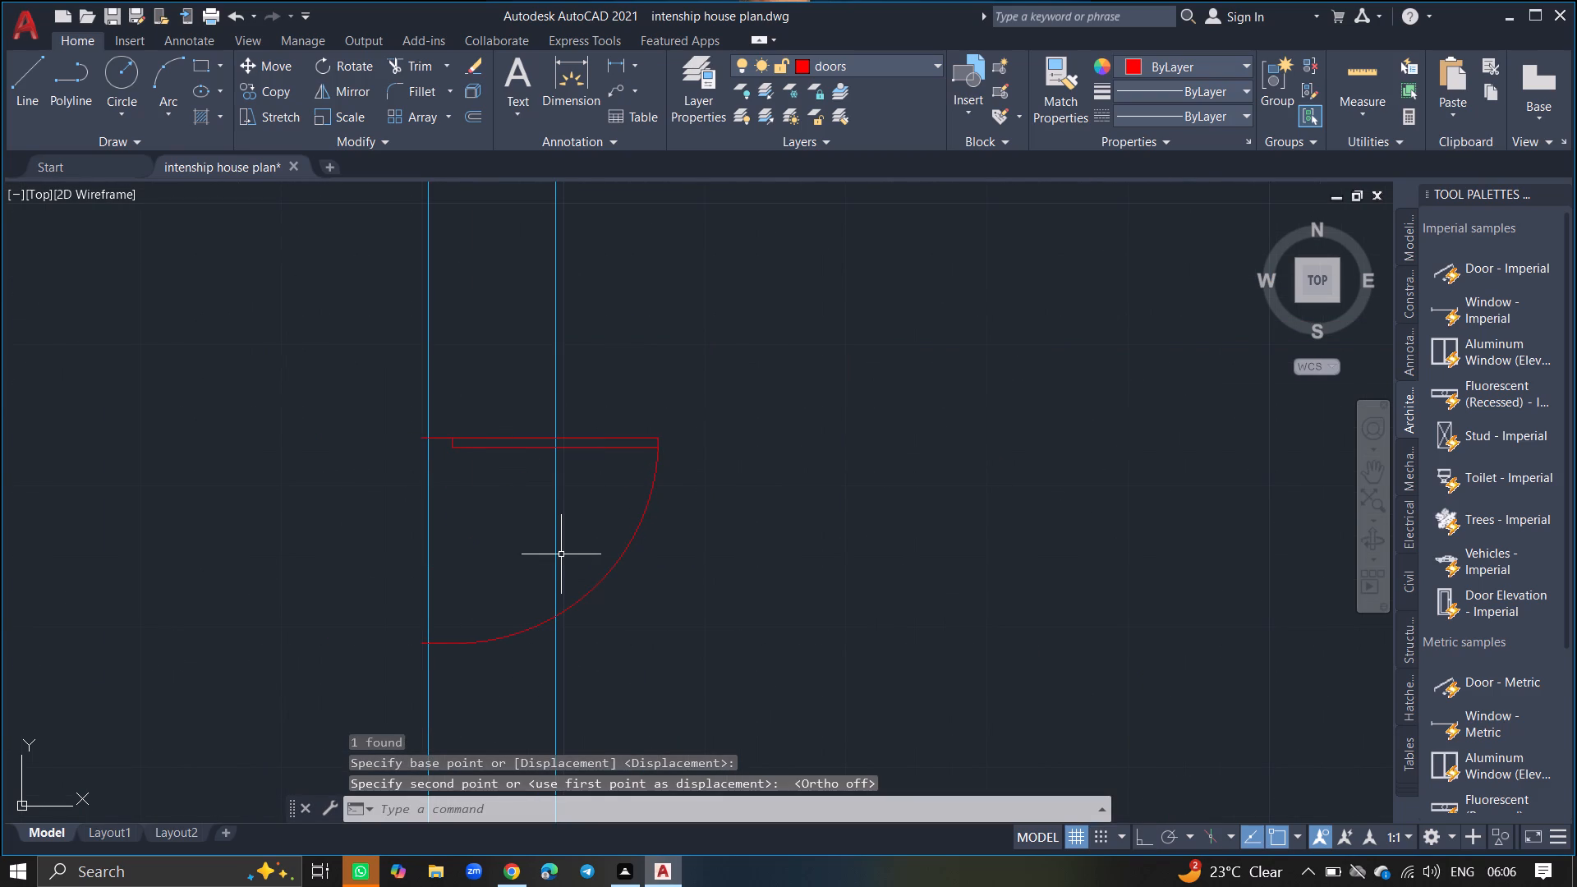
# Trim both vertical wall lines inside the small room's door opening, including the short piece crossing the door leaf.
pyautogui.write('trim')
pyautogui.press('Return')
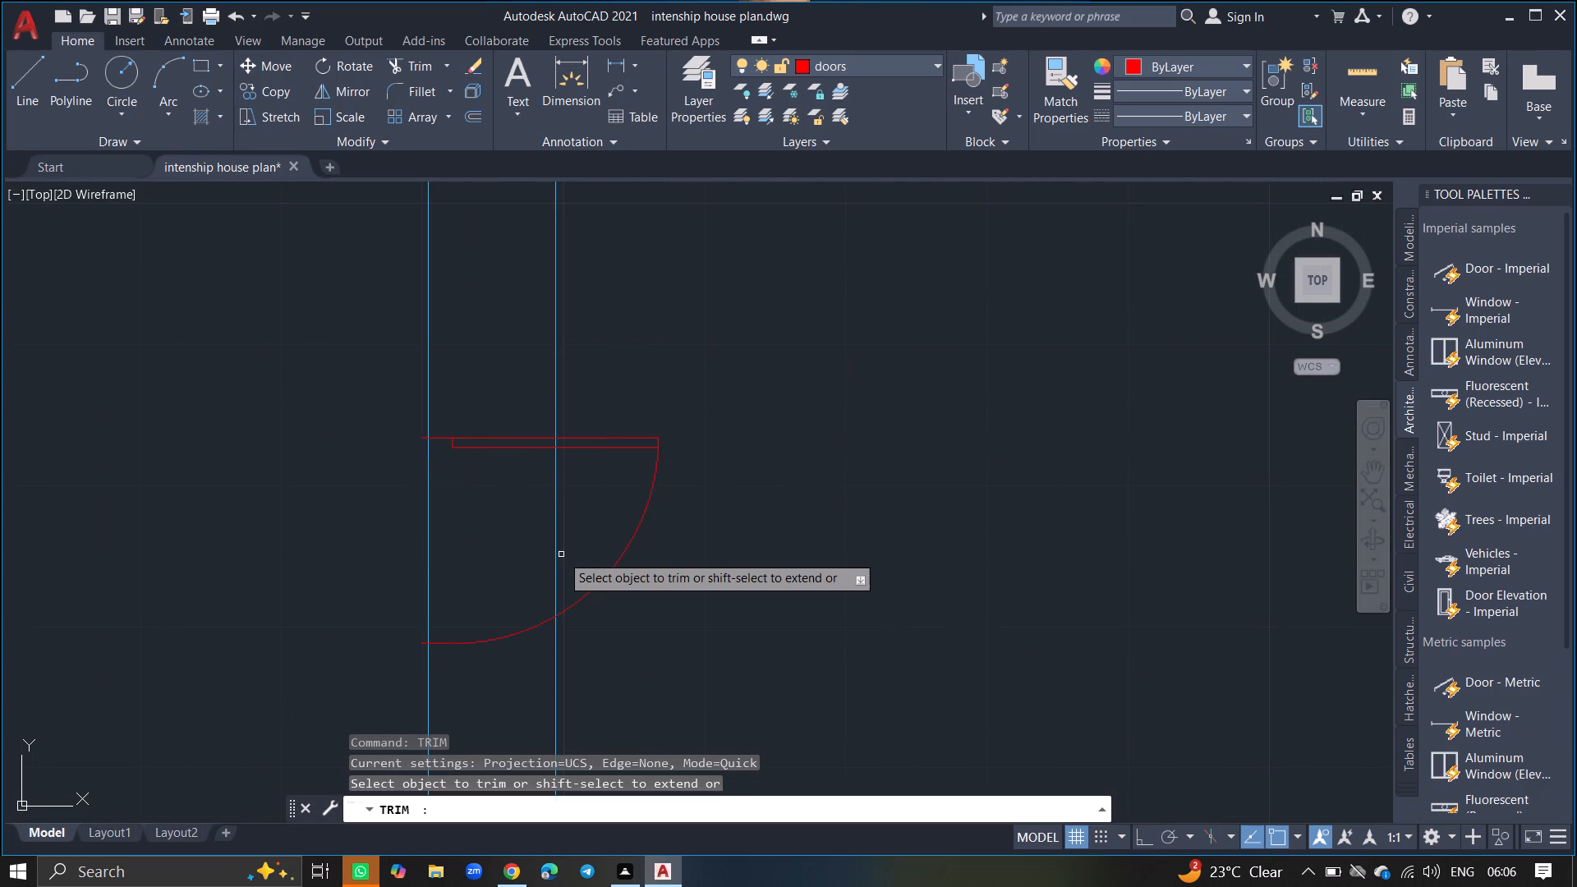
pyautogui.click(557, 555)
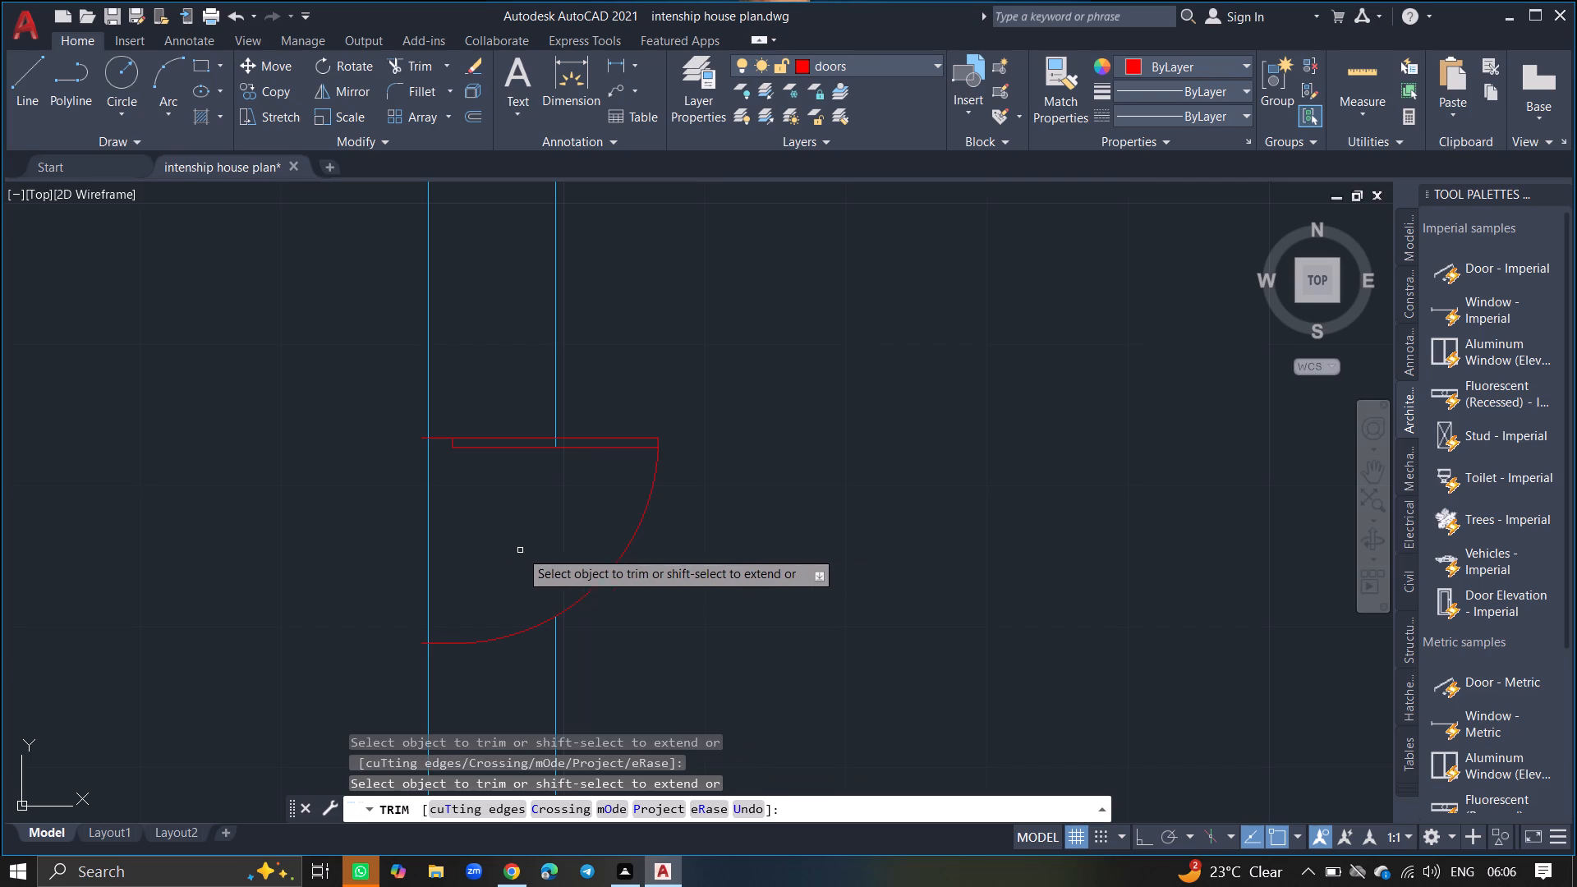
pyautogui.click(428, 555)
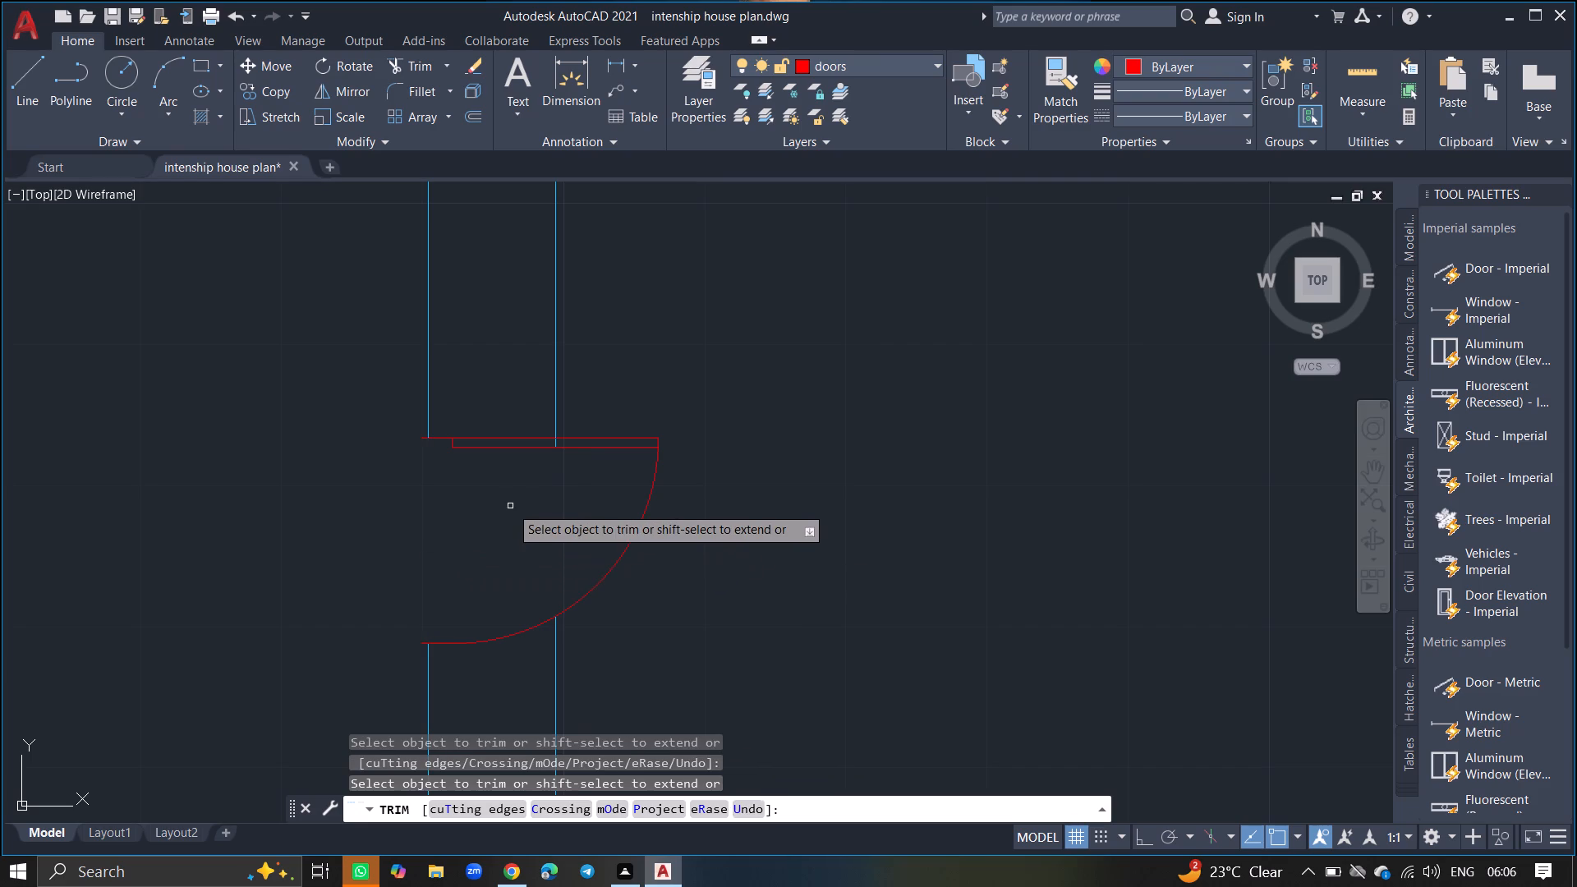
pyautogui.keyDown('ctrl'); pyautogui.scroll(4, 522, 496); pyautogui.keyUp('ctrl')
pyautogui.keyDown('ctrl'); pyautogui.scroll(-3, 563, 439); pyautogui.keyUp('ctrl')
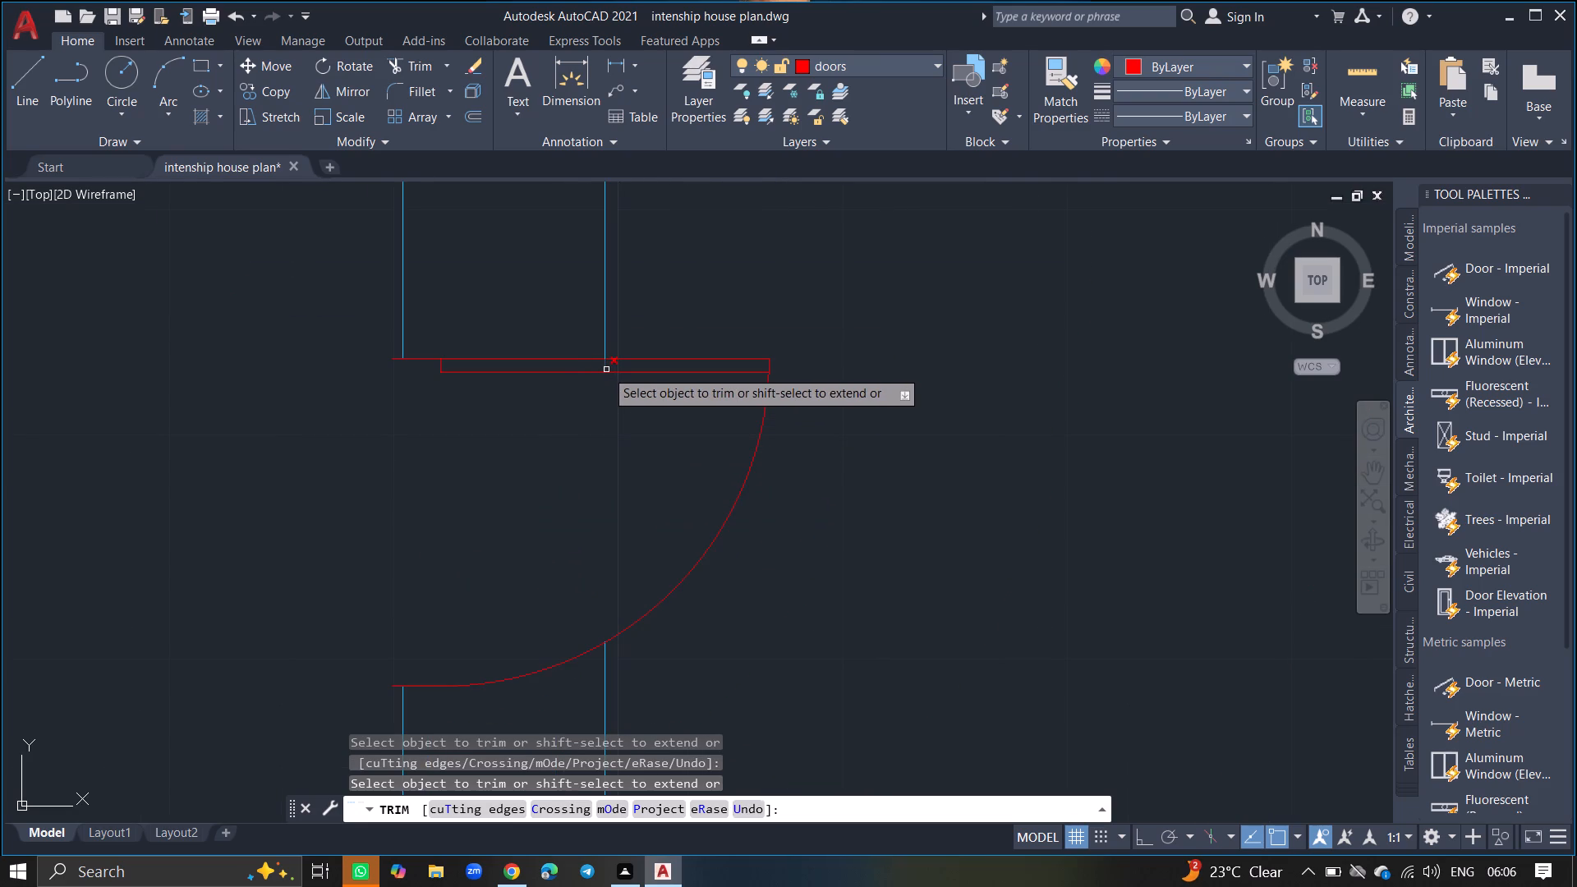
pyautogui.click(605, 370)
pyautogui.press('Return')
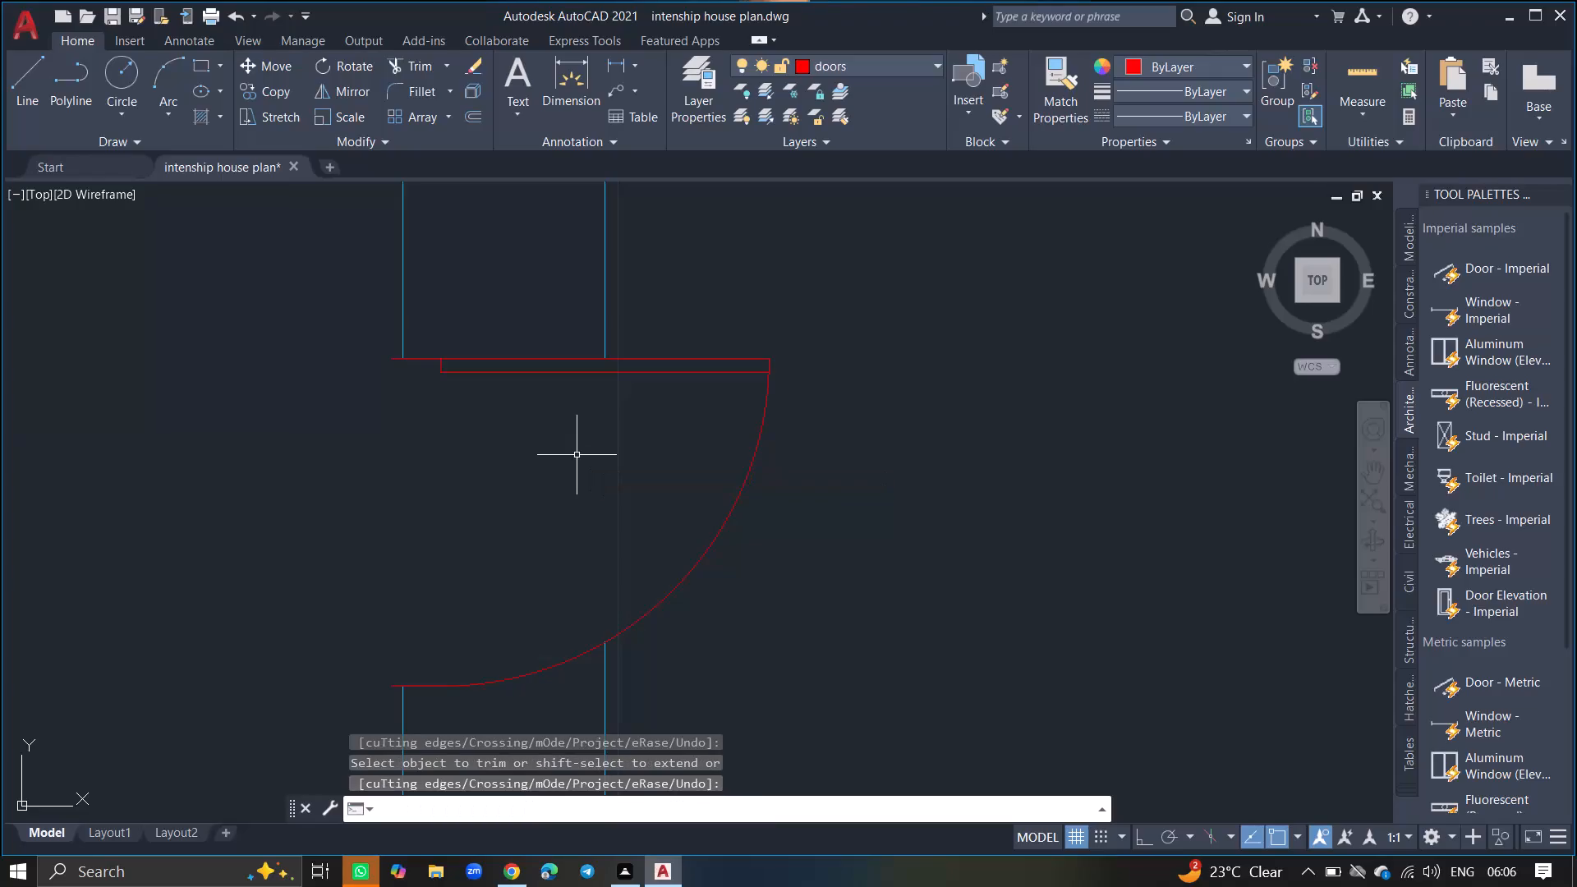
# Copy the small room's door block from its leaf end about 11'-4" at 2° to the wall beyond the adjoining small room.
pyautogui.keyDown('ctrl'); pyautogui.scroll(-3, 577, 455); pyautogui.keyUp('ctrl')
pyautogui.keyDown('ctrl'); pyautogui.scroll(-2, 657, 490); pyautogui.keyUp('ctrl')
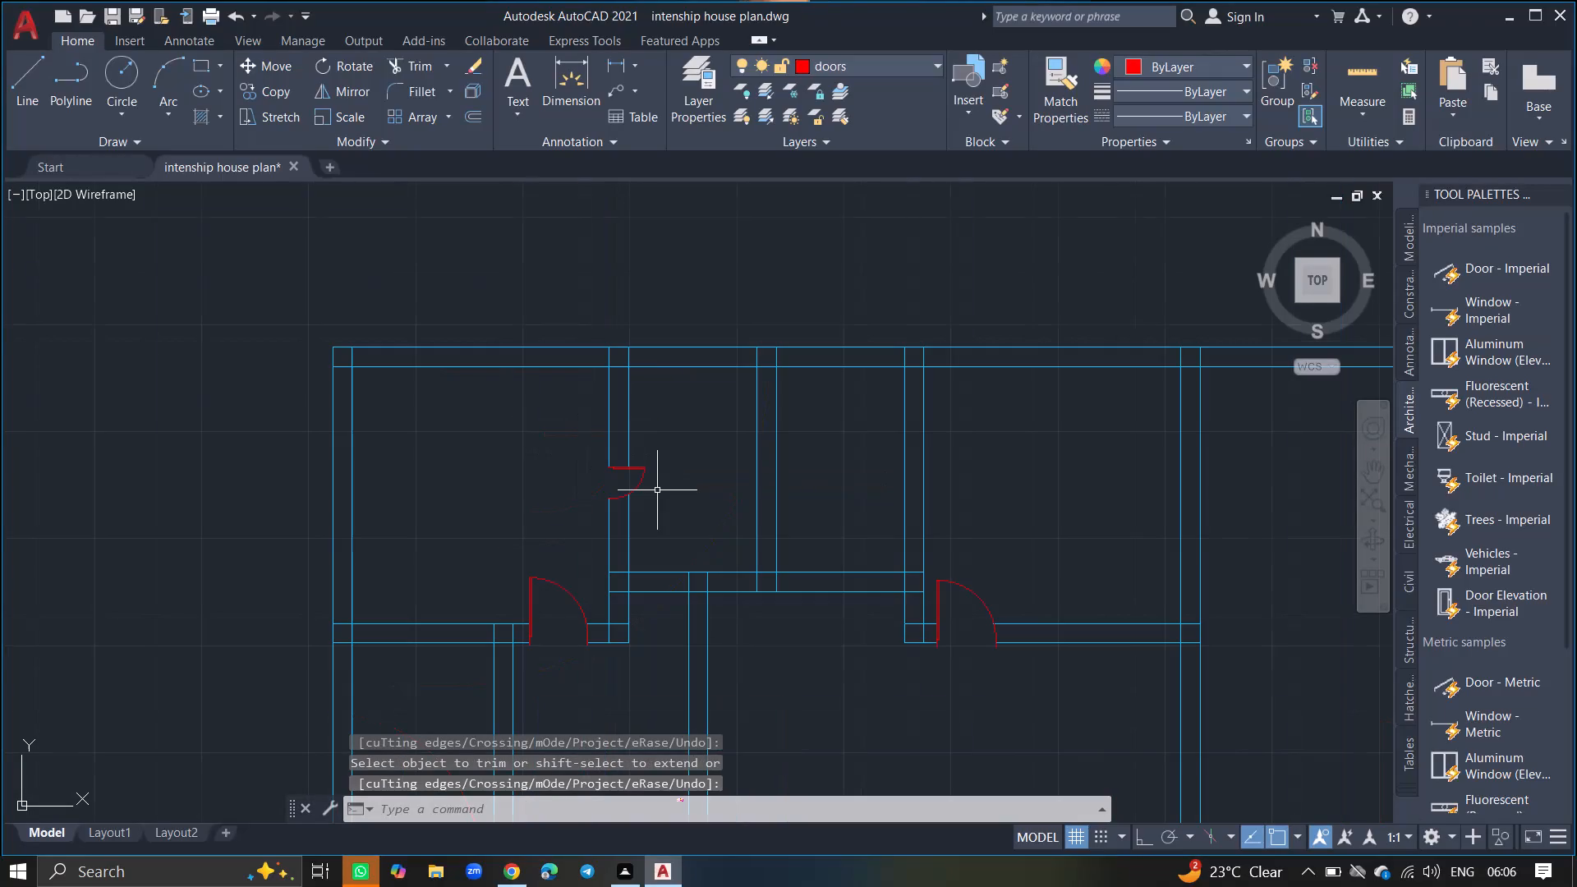
pyautogui.moveTo(641, 482); pyautogui.dragTo(710, 508)
pyautogui.write('copy')
pyautogui.press('Return')
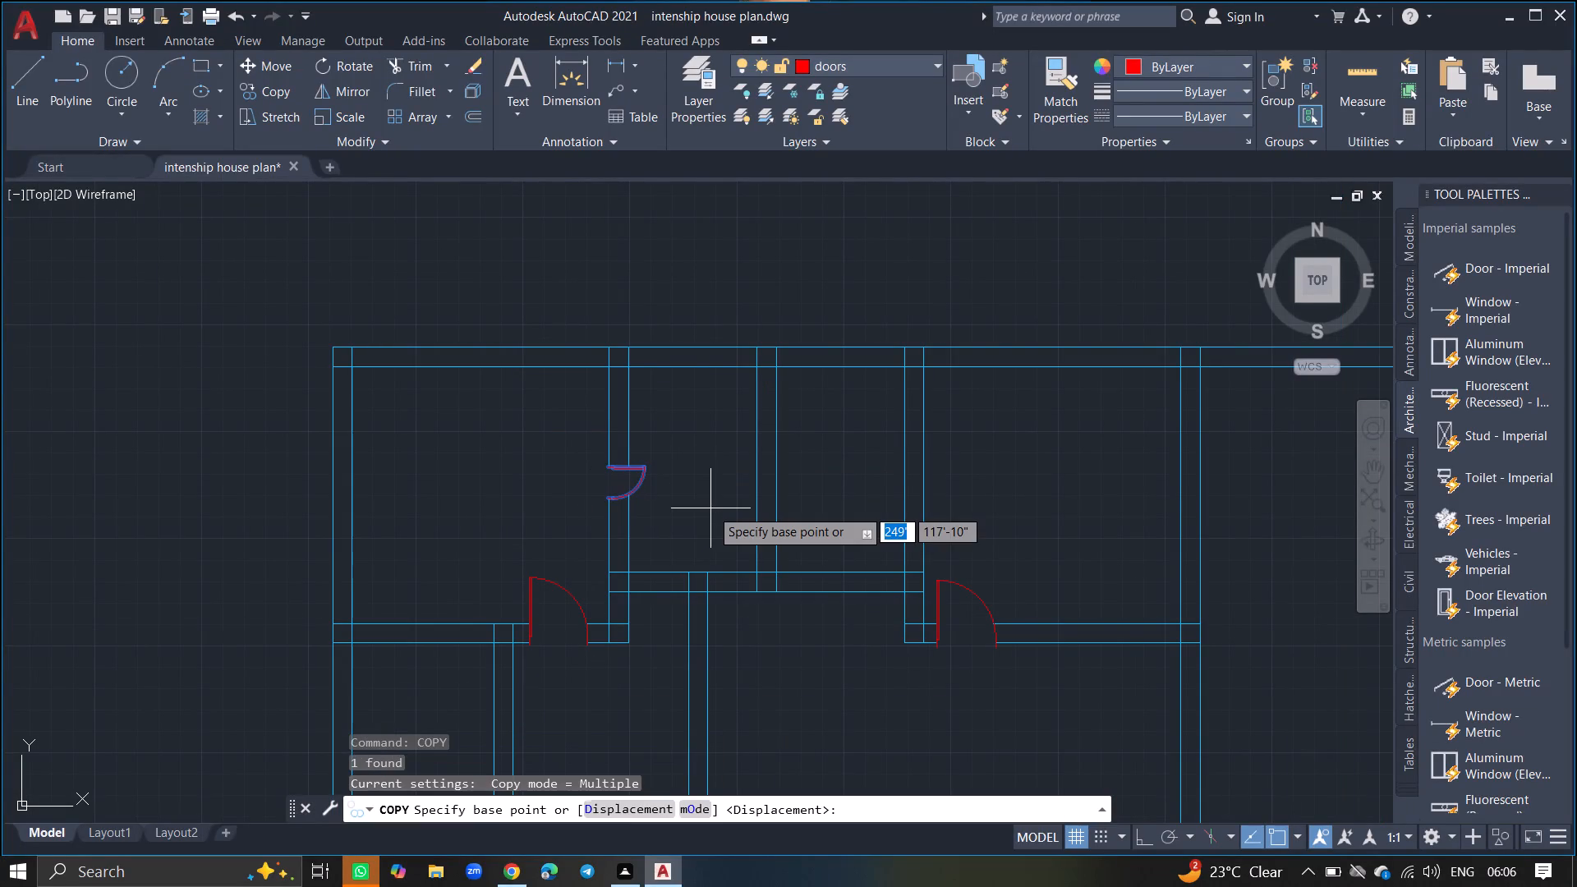
pyautogui.click(647, 472)
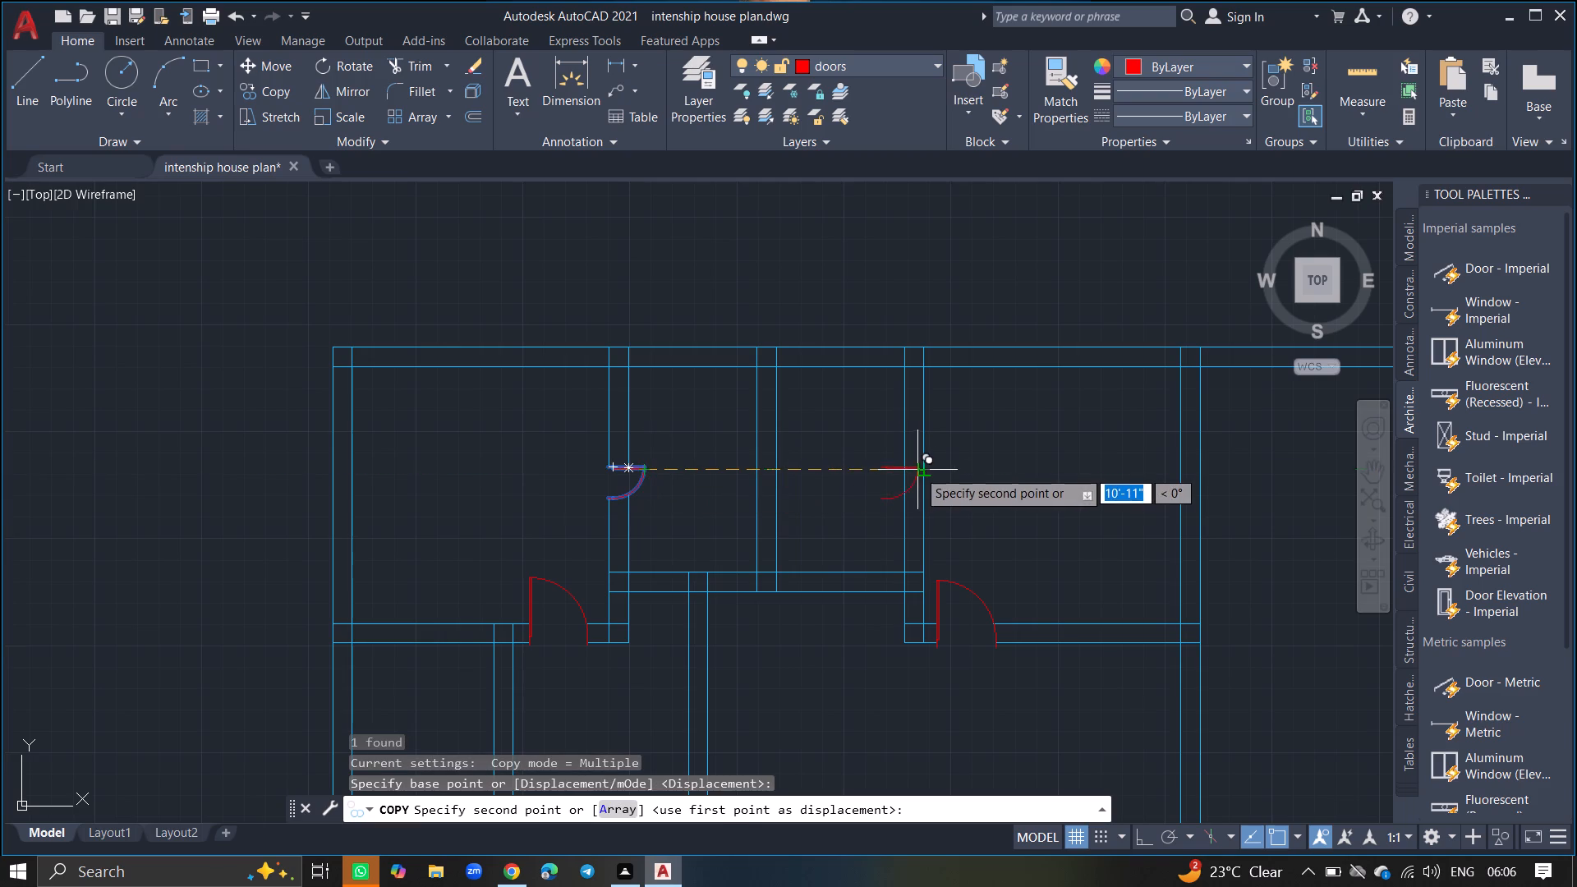
pyautogui.keyDown('ctrl'); pyautogui.scroll(2, 965, 453); pyautogui.keyUp('ctrl')
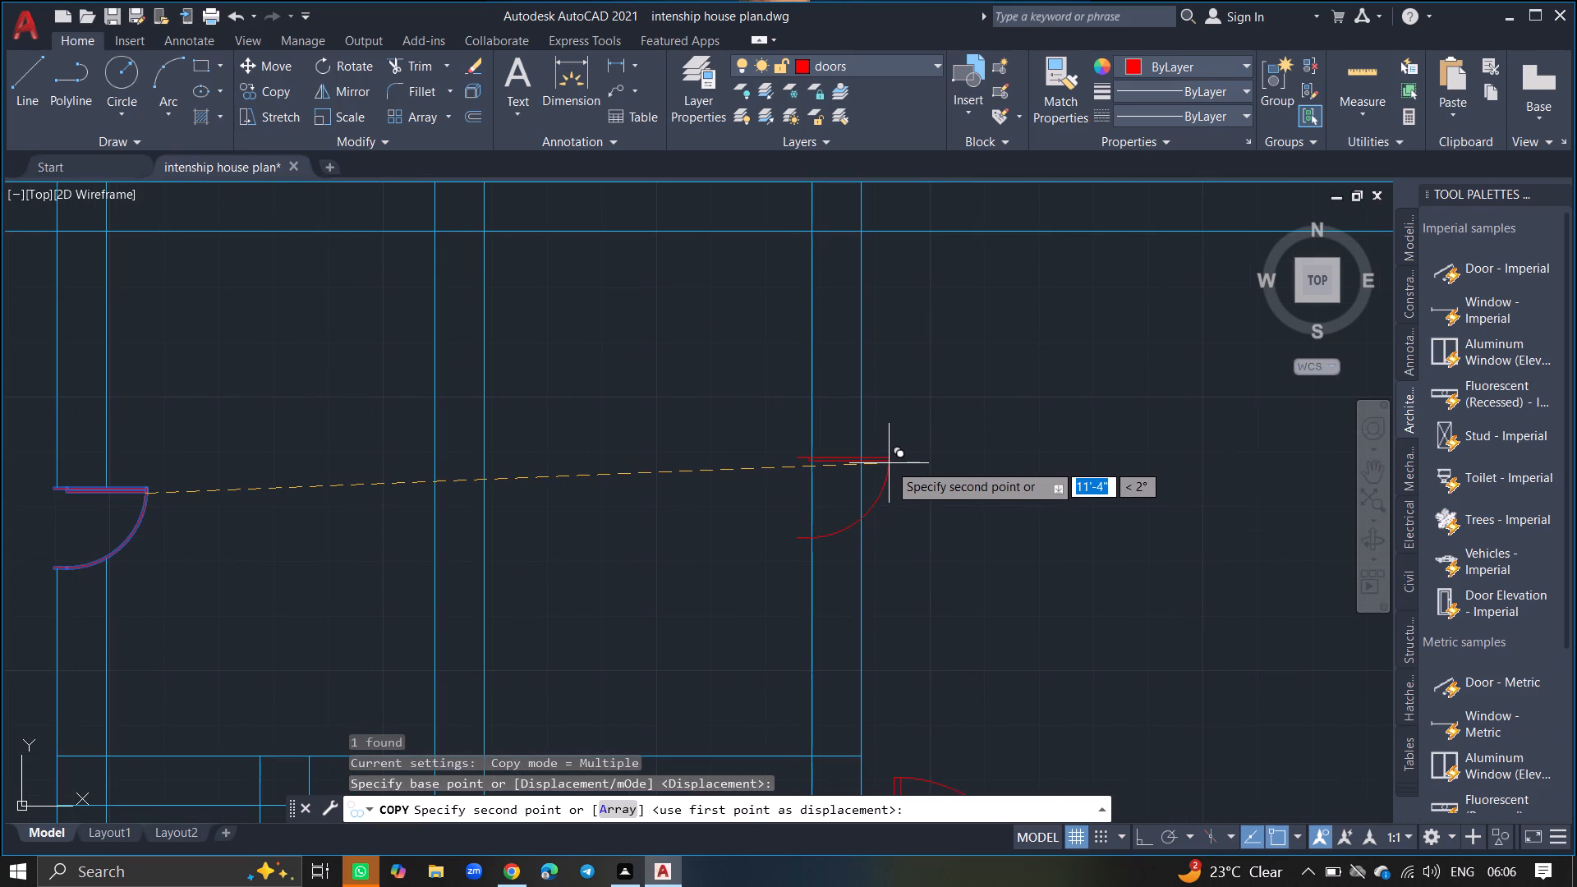
pyautogui.click(889, 463)
pyautogui.press('Escape')
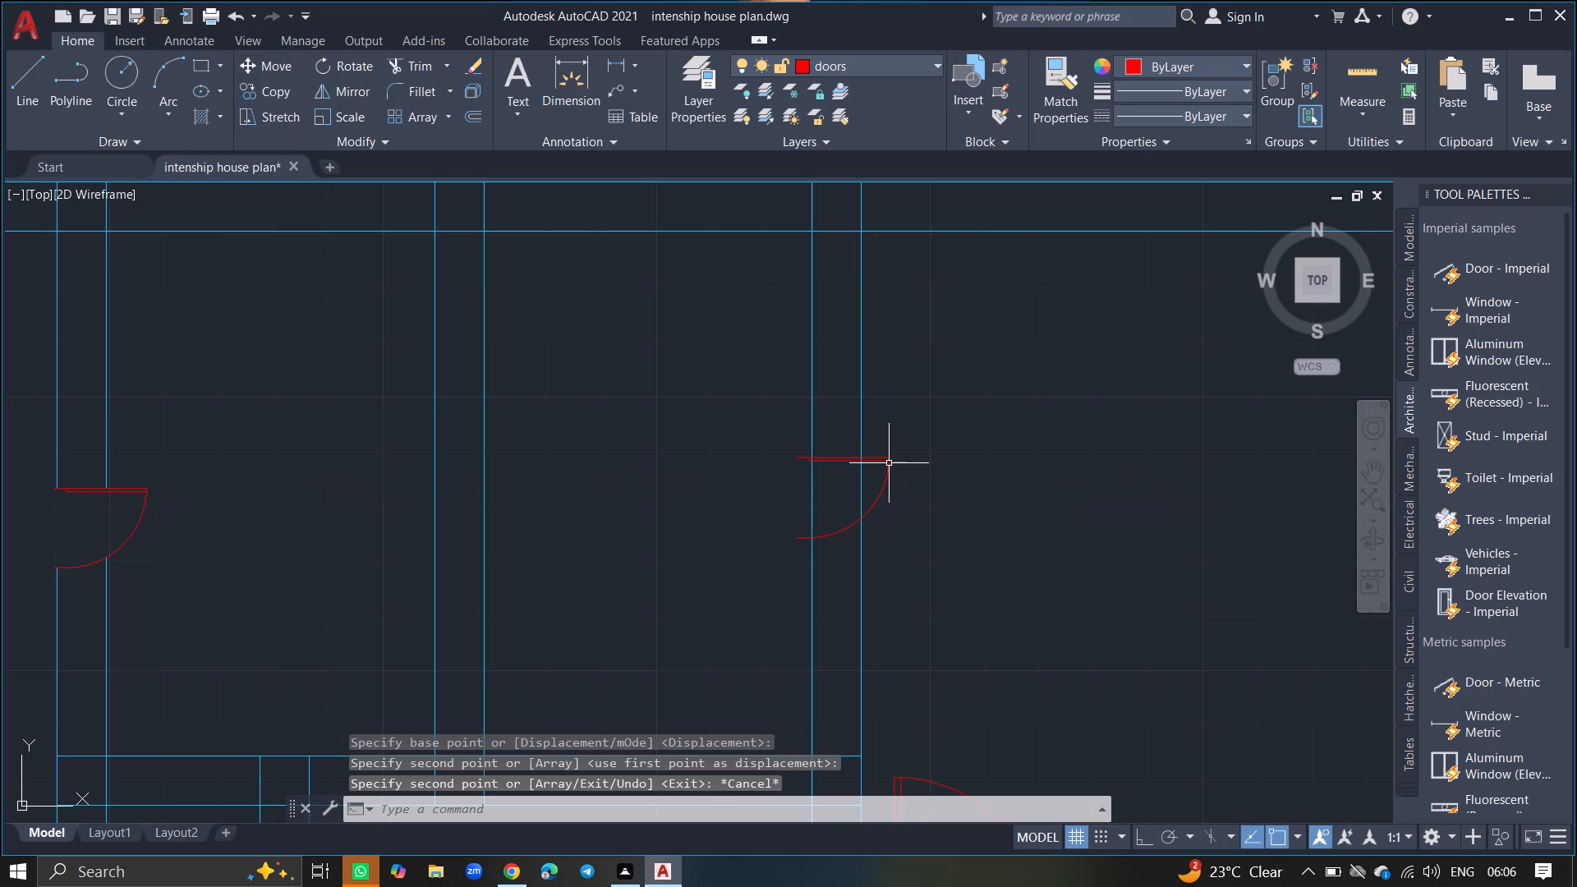
# Rotate the copied door block 180° about its leaf's free end, using Ortho to keep the leaf horizontal.
pyautogui.click(889, 463)
pyautogui.write('ro')
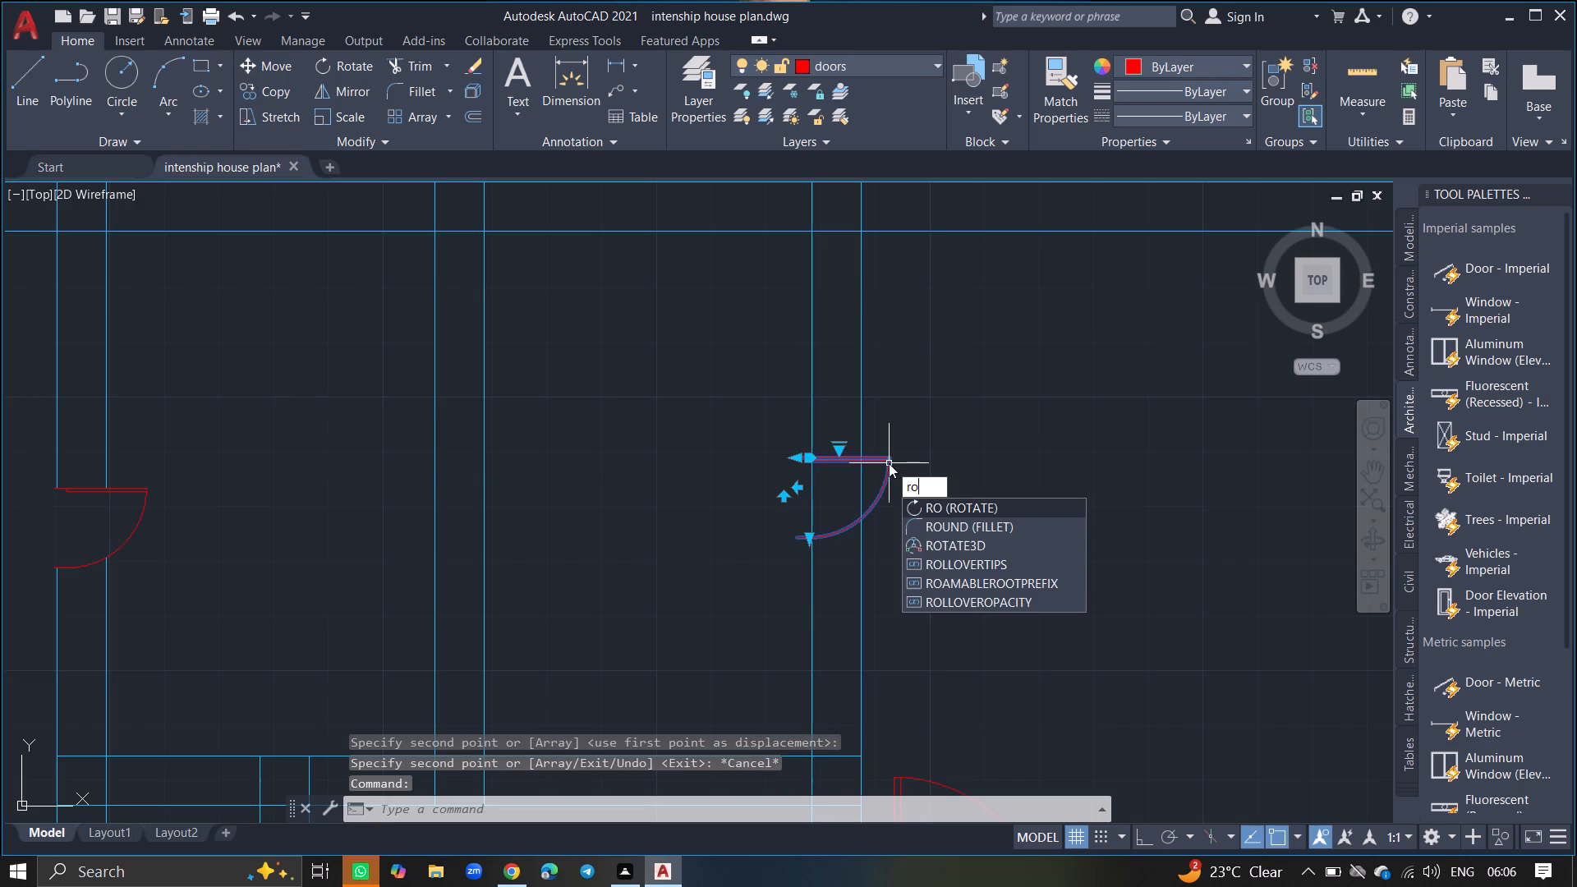
pyautogui.press('Return')
pyautogui.click(889, 463)
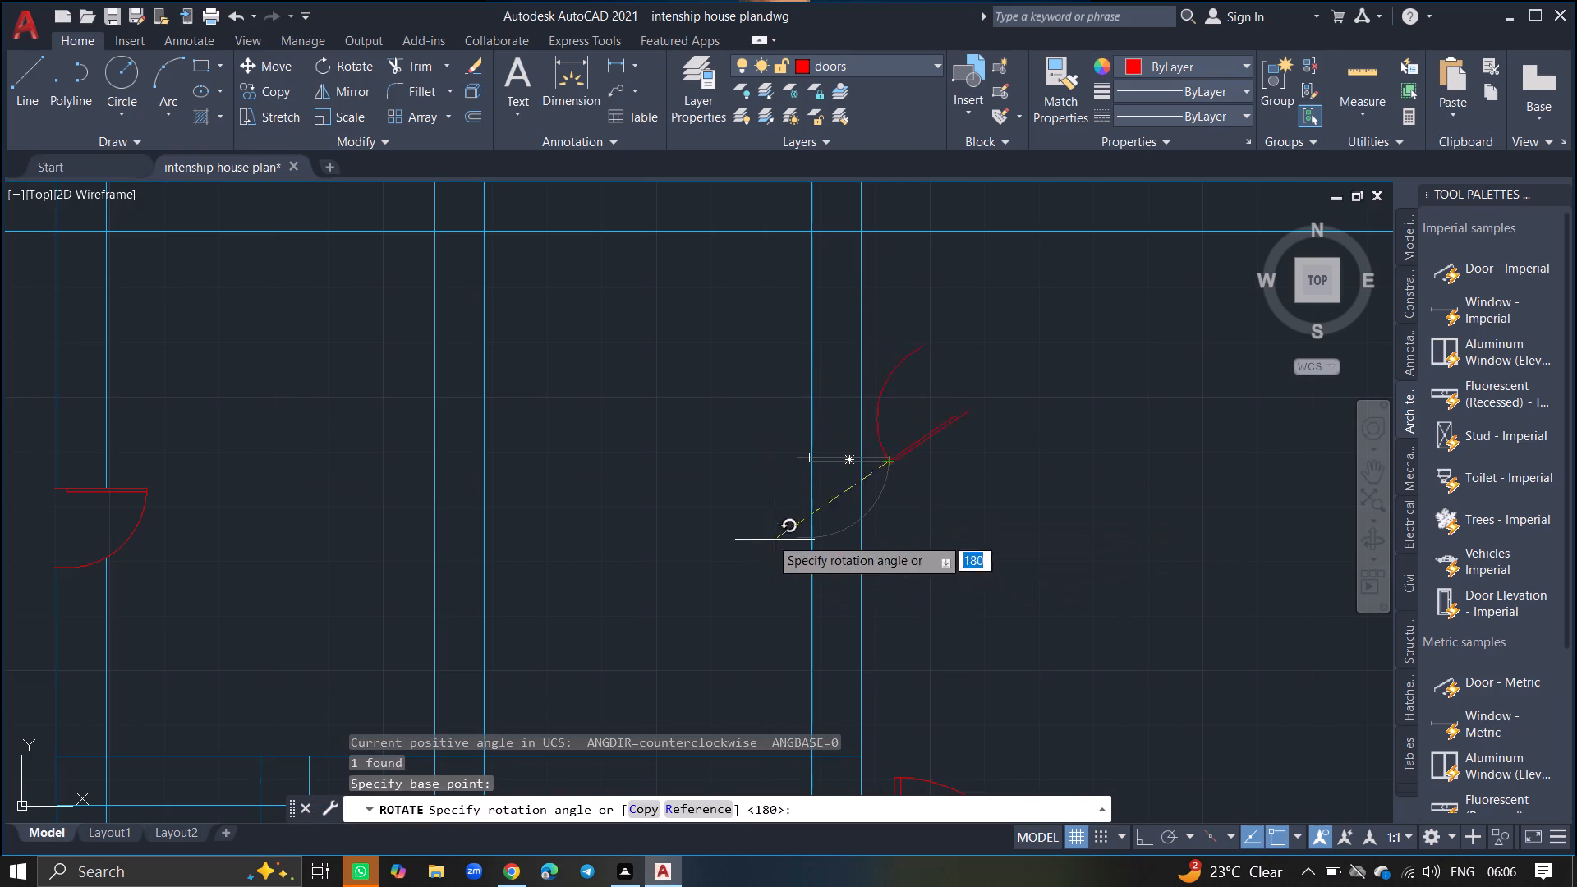
pyautogui.press('F8')
pyautogui.click(715, 450)
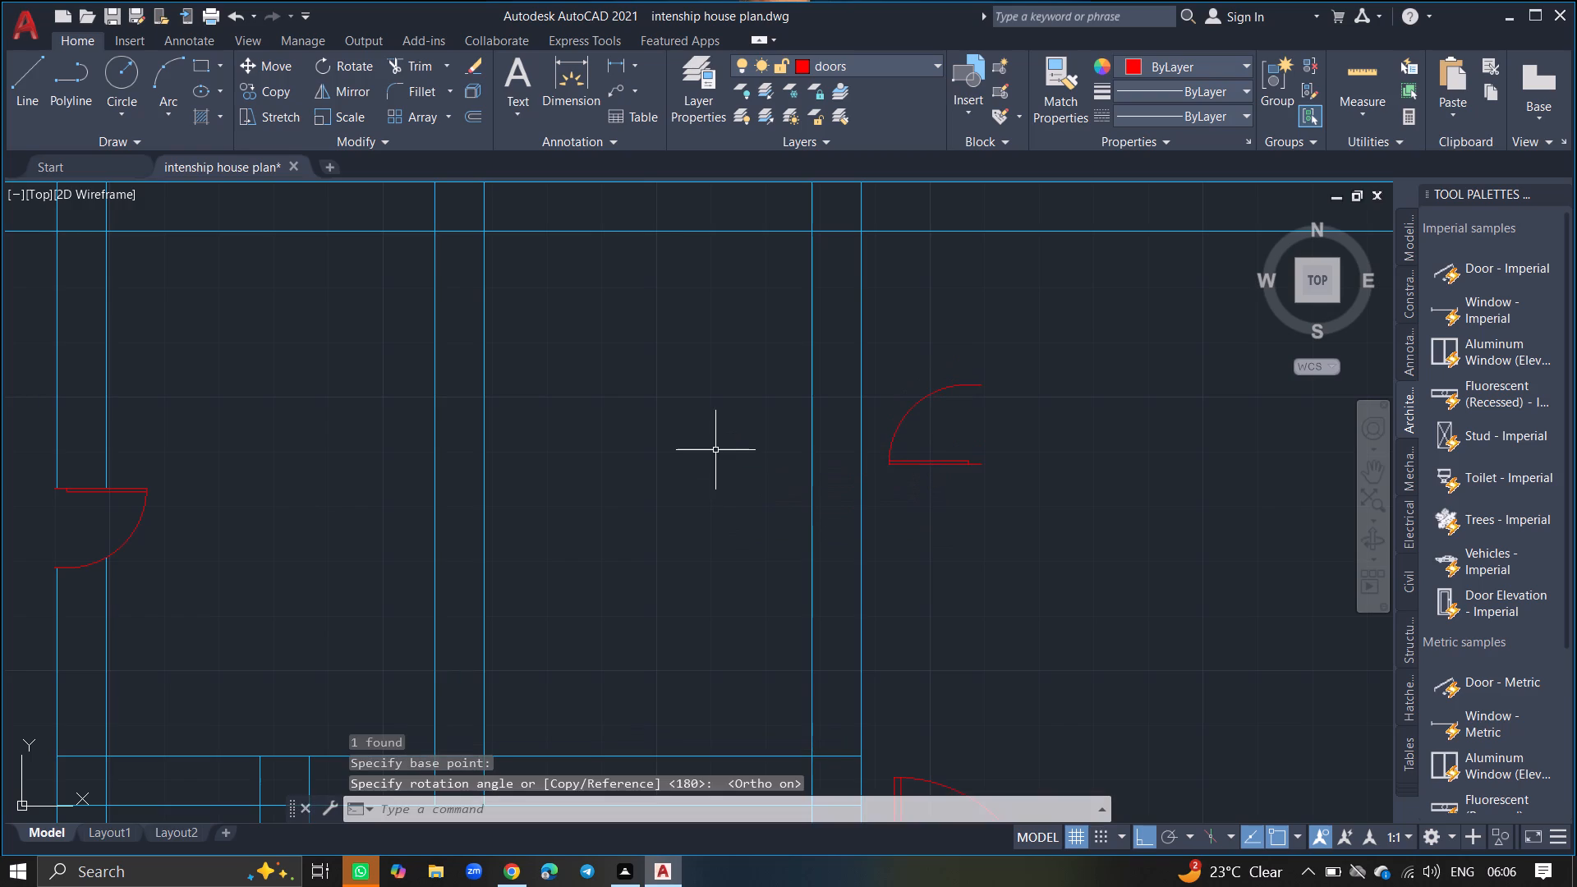
# Move the rotated door block about 1'-10" at 180° with Ortho, so it sits in the vertical wall and swings into the small room.
pyautogui.click(889, 461)
pyautogui.write('move')
pyautogui.press('Return')
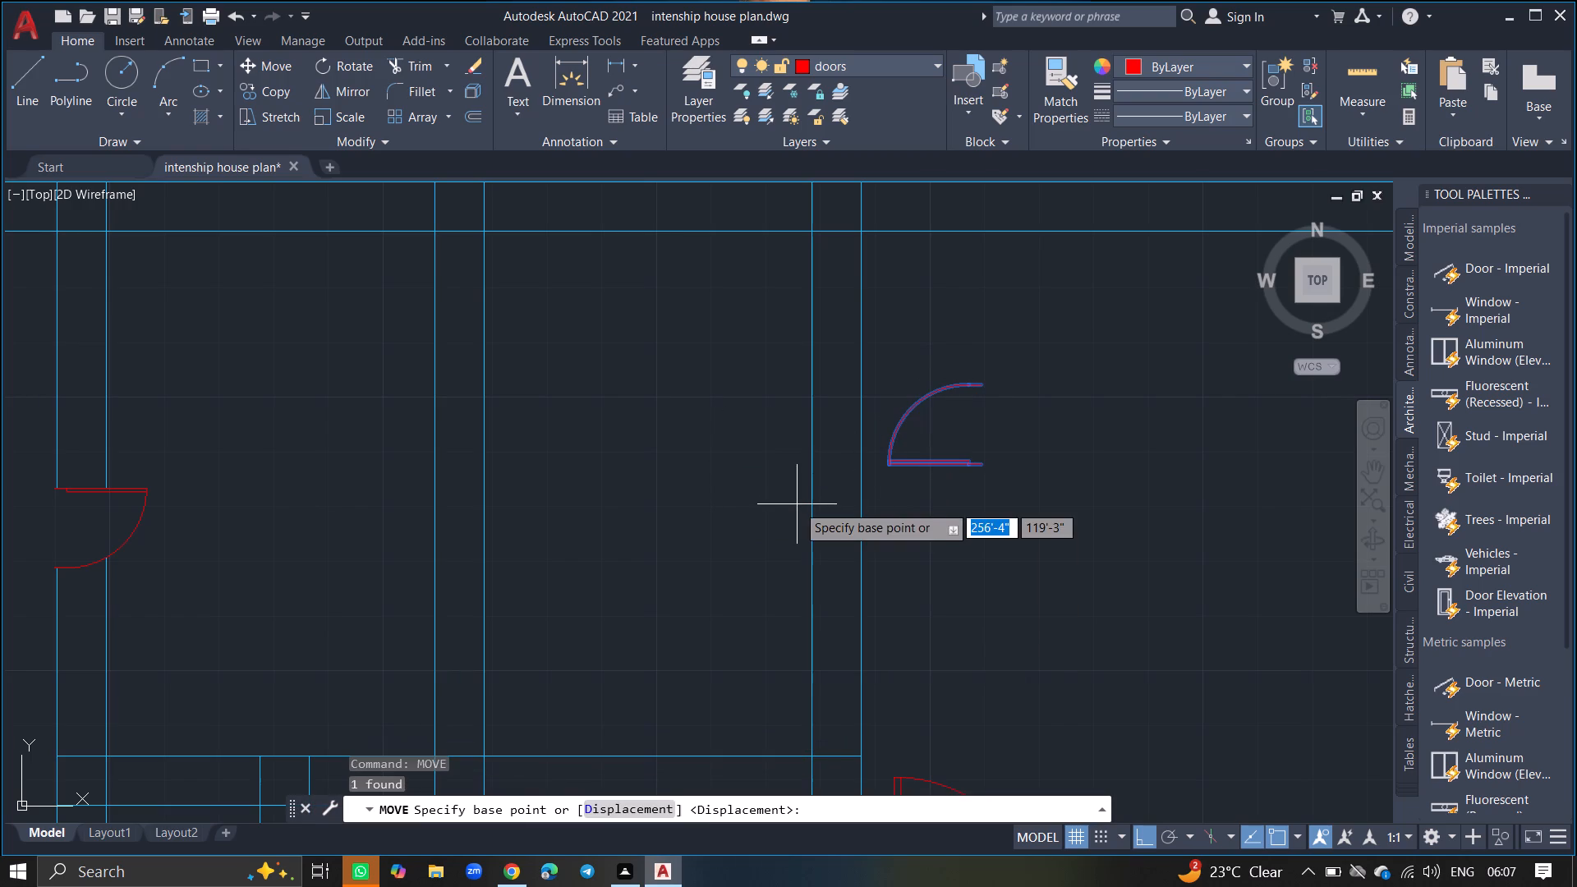
pyautogui.click(895, 467)
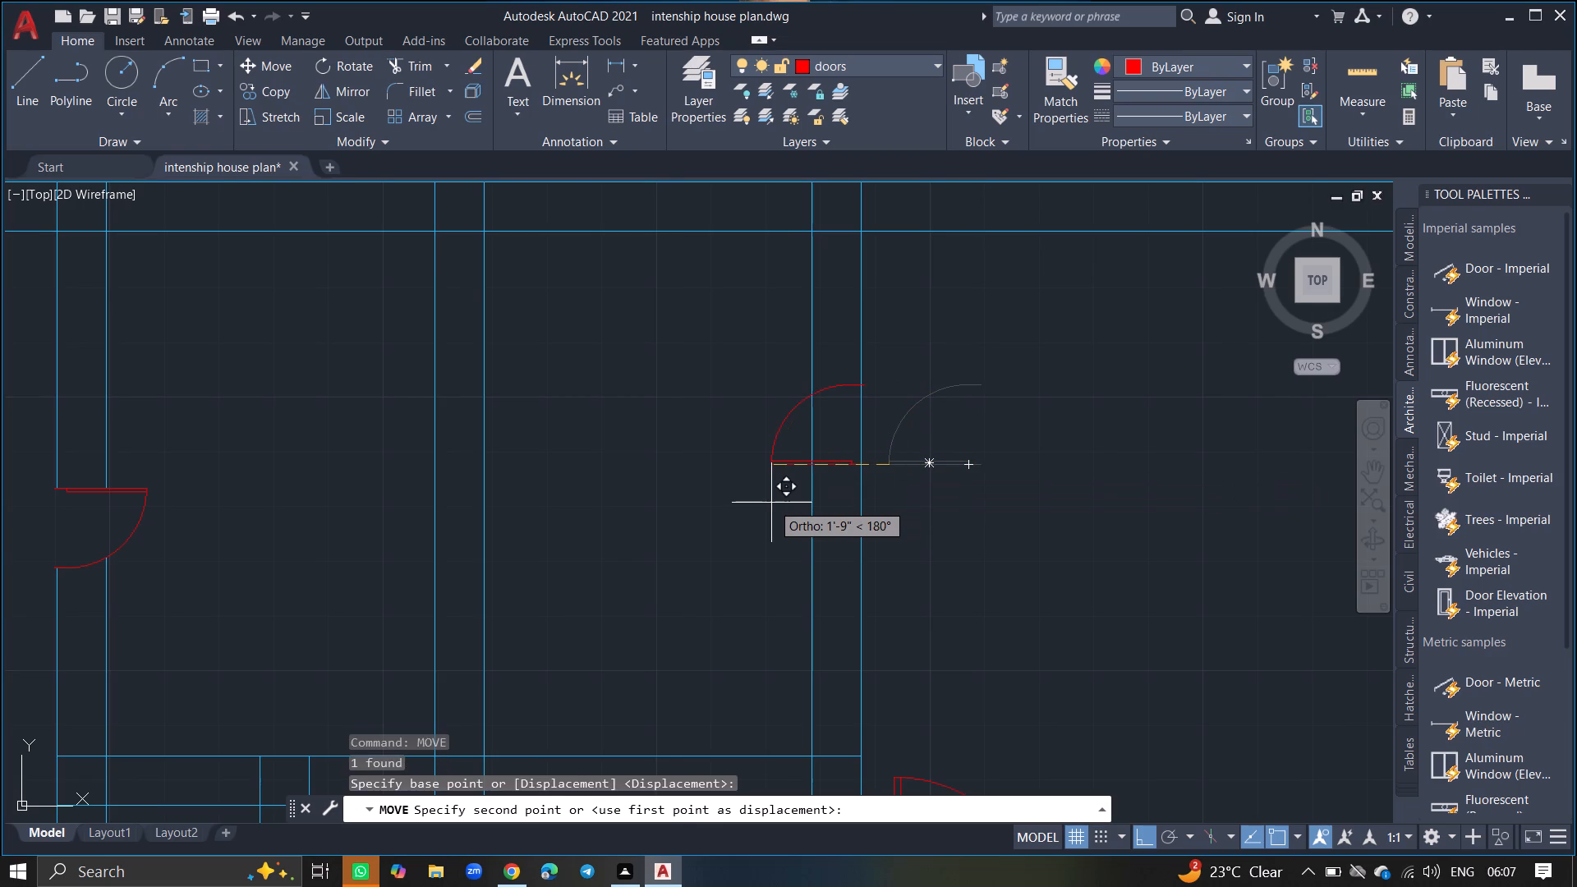
pyautogui.keyDown('ctrl'); pyautogui.scroll(3, 771, 503); pyautogui.keyUp('ctrl')
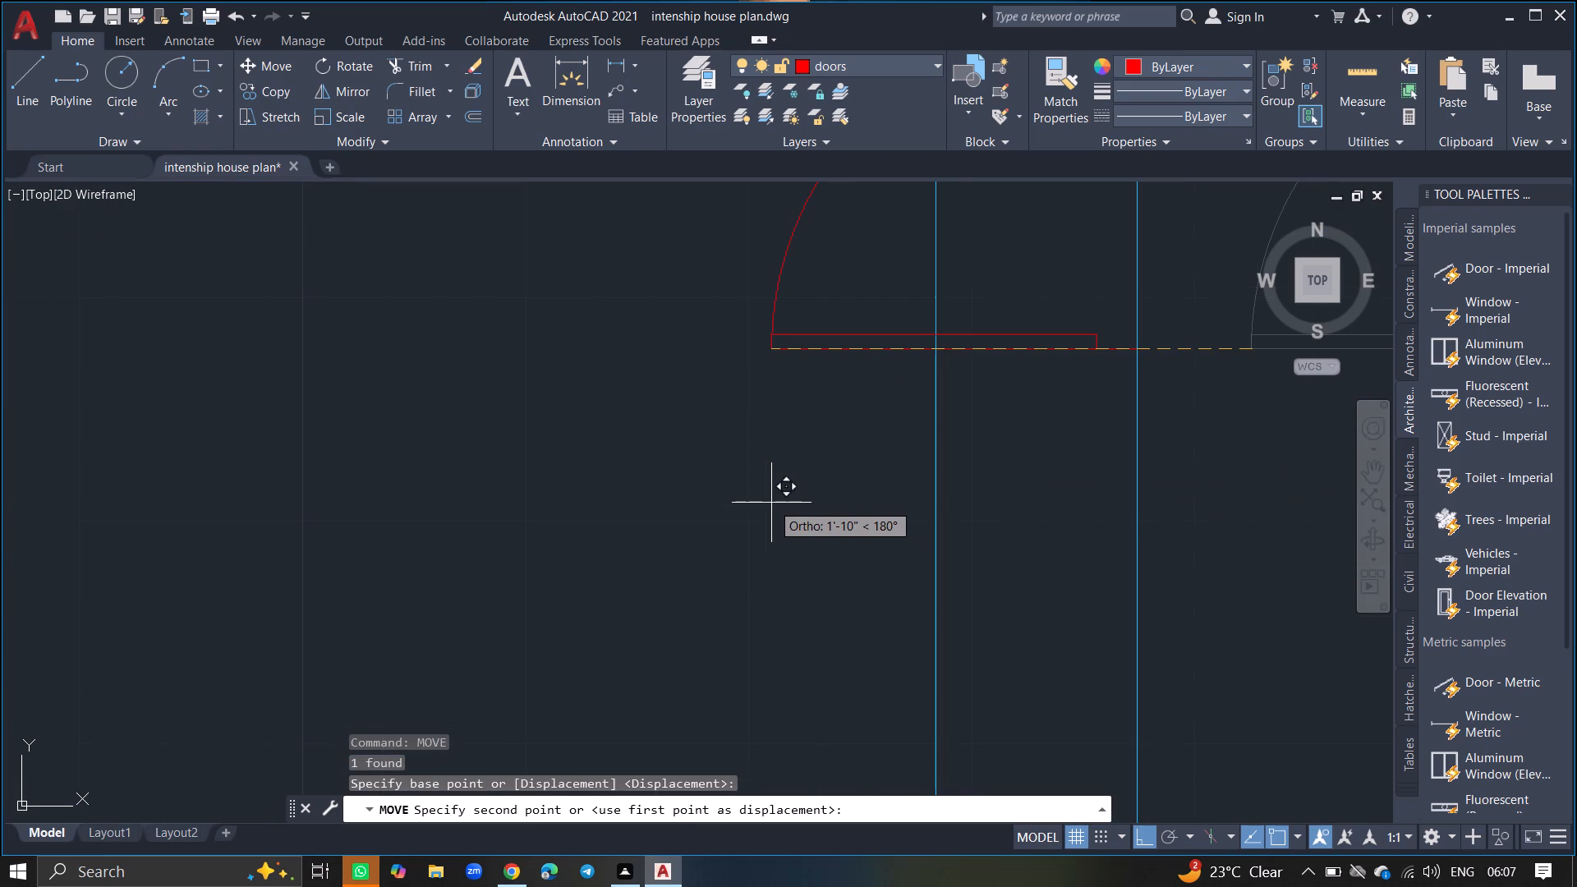
pyautogui.click(771, 503)
# Trim both vertical wall lines inside the copied door's opening, including the short piece crossing the door leaf.
pyautogui.write('trim')
pyautogui.press('Return')
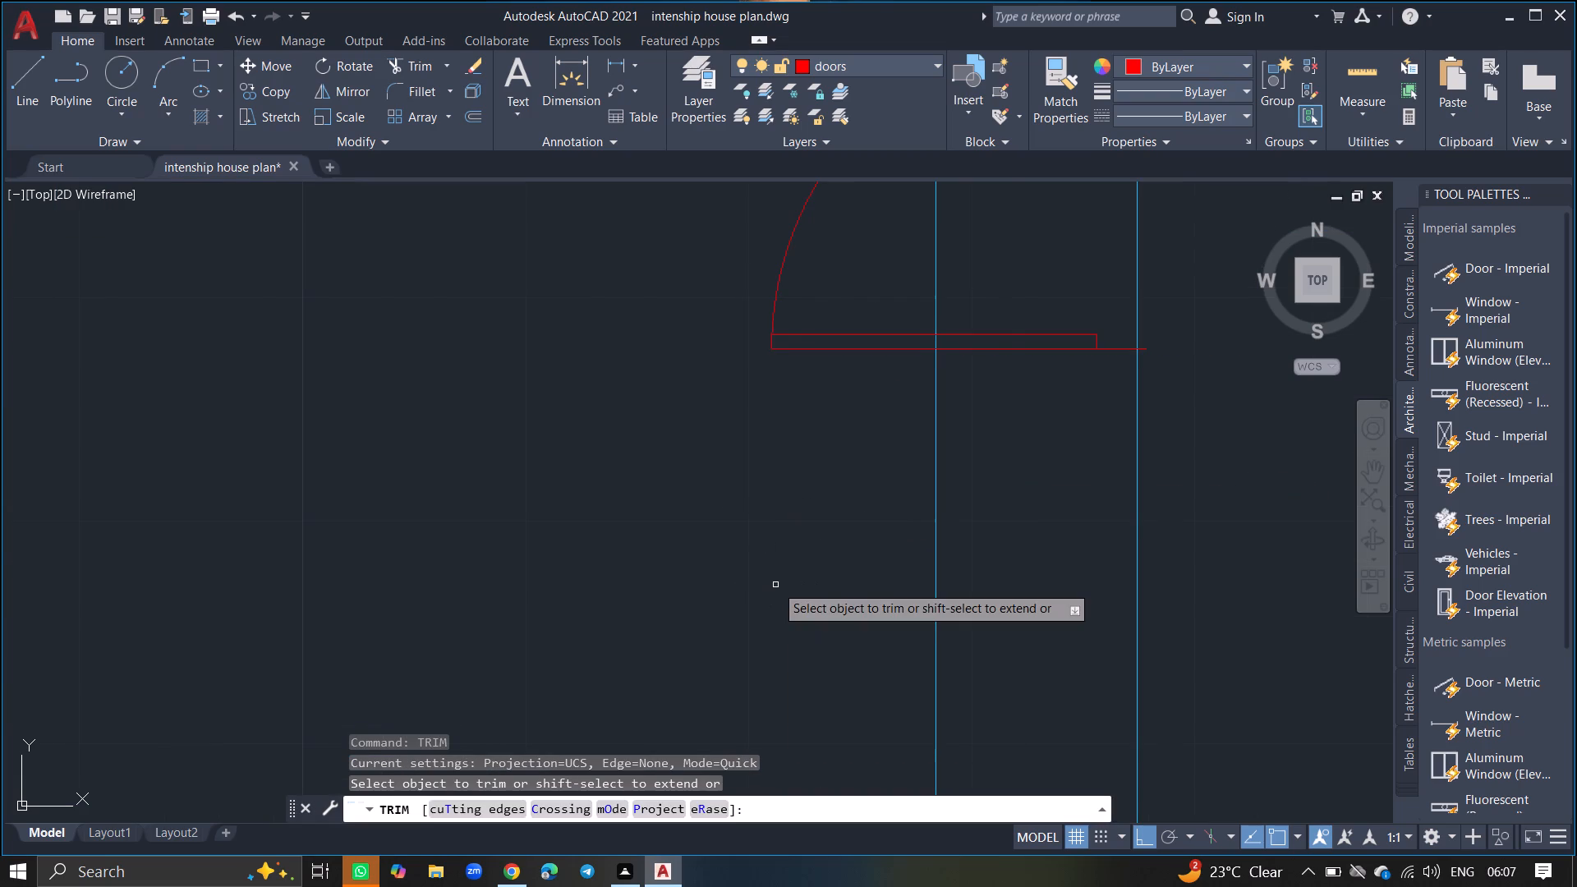
pyautogui.keyDown('ctrl'); pyautogui.scroll(-6, 775, 585); pyautogui.keyUp('ctrl')
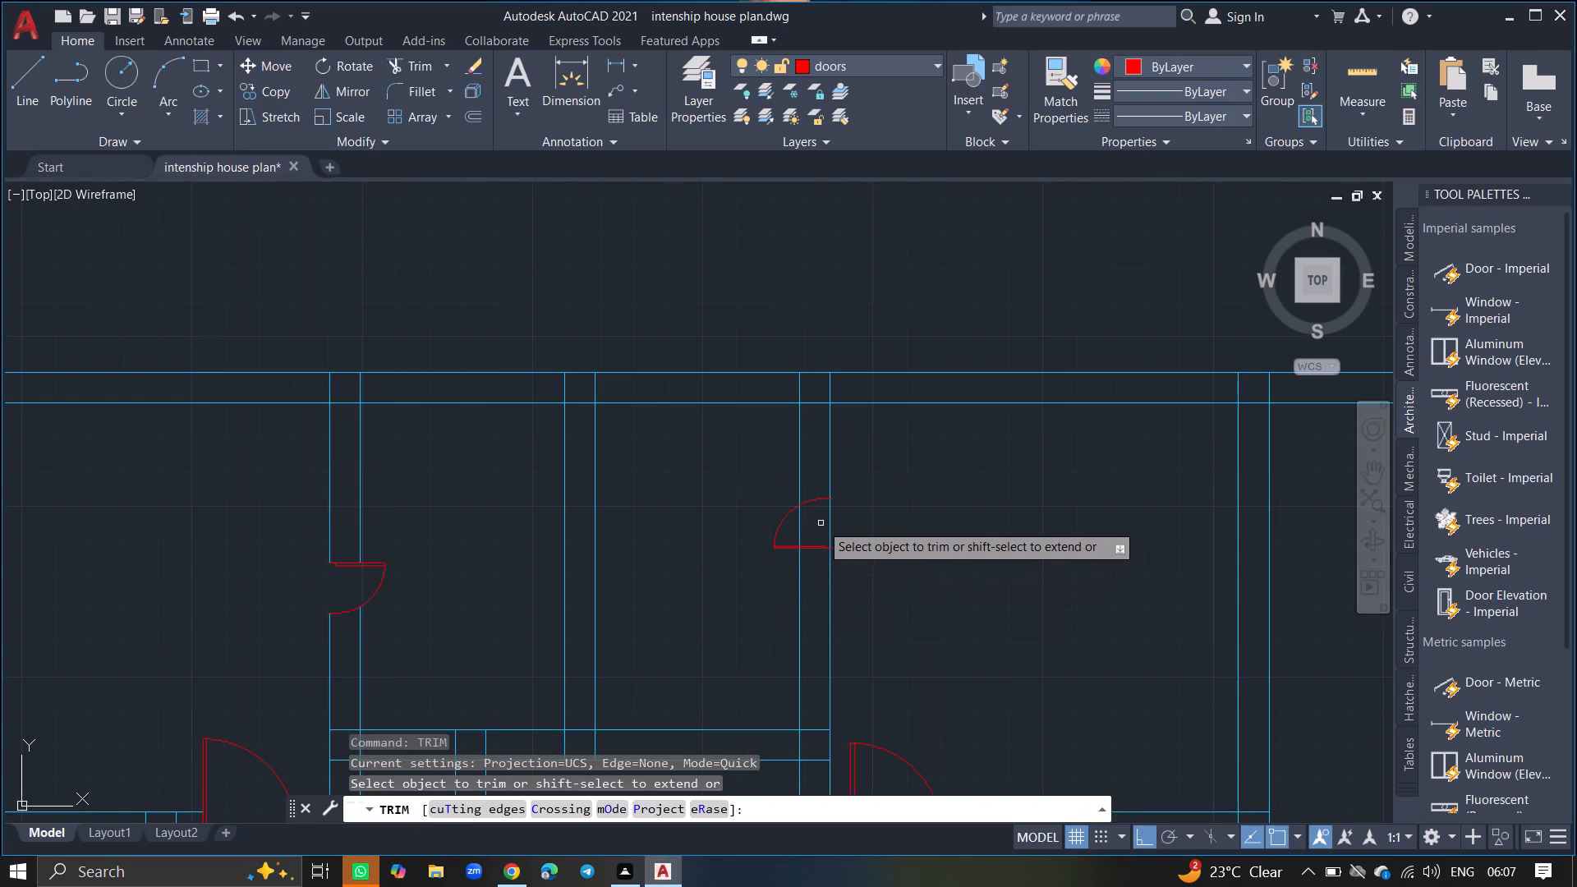
pyautogui.click(831, 523)
pyautogui.keyDown('ctrl'); pyautogui.scroll(4, 831, 523); pyautogui.keyUp('ctrl')
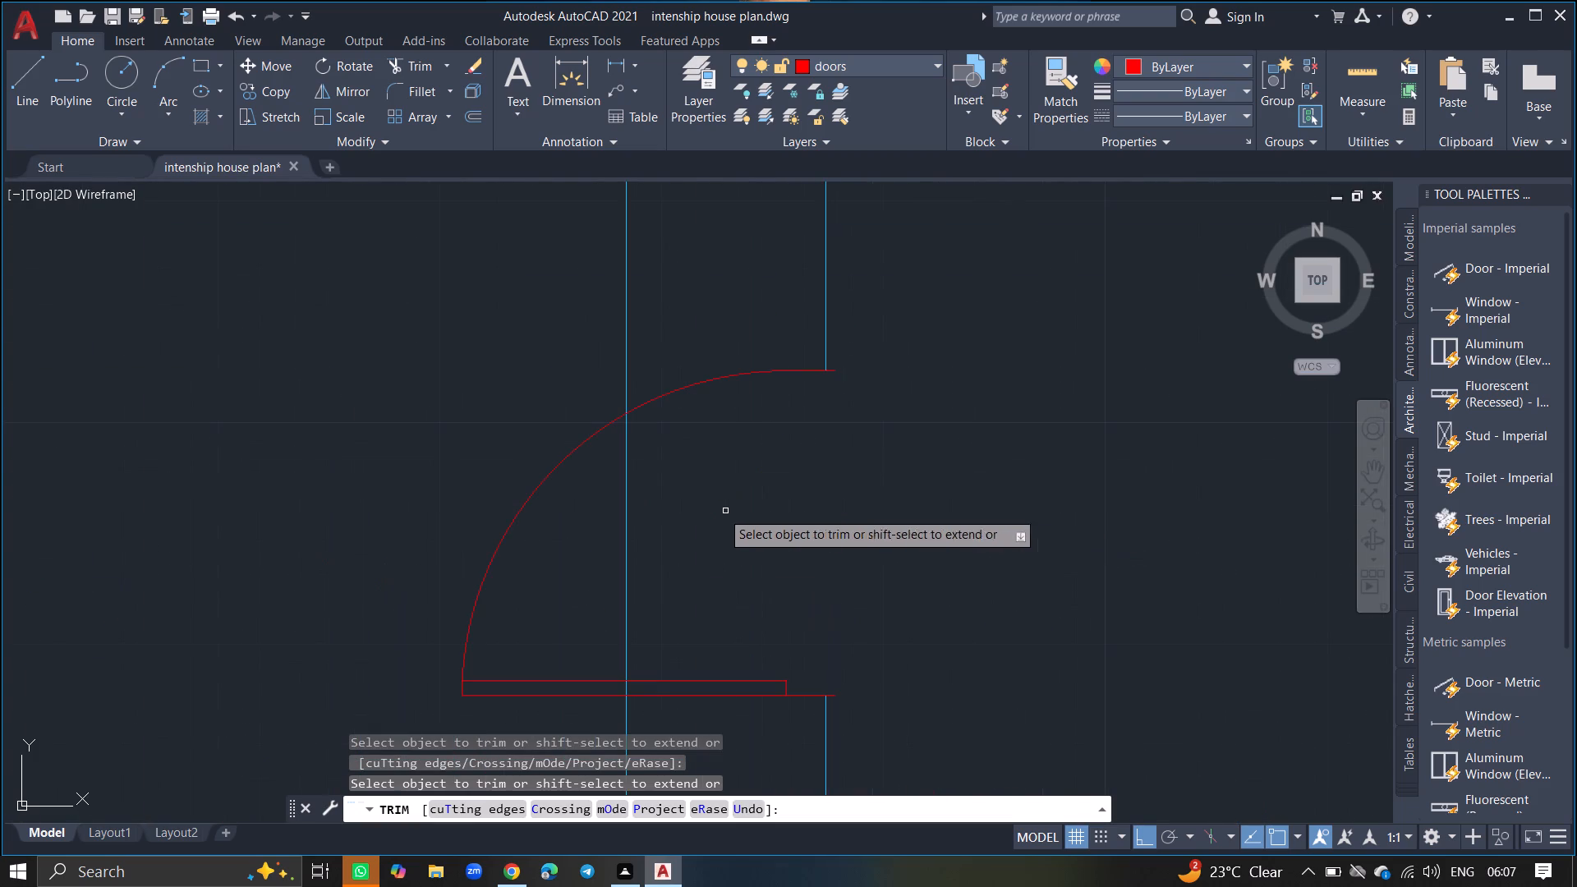
pyautogui.click(627, 531)
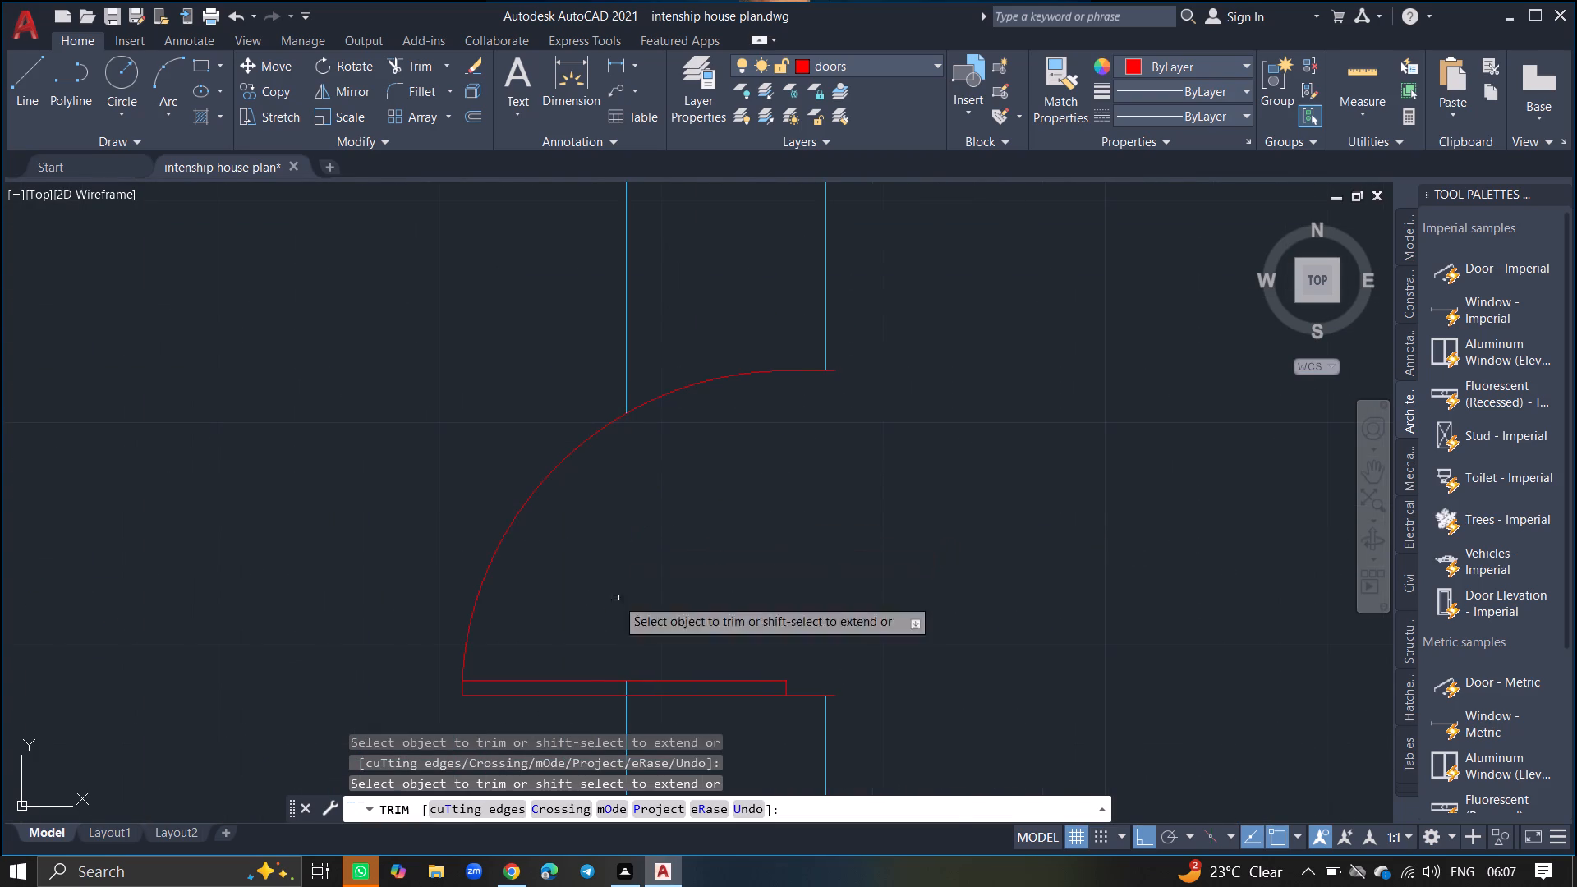
pyautogui.keyDown('ctrl'); pyautogui.scroll(5, 613, 696); pyautogui.keyUp('ctrl')
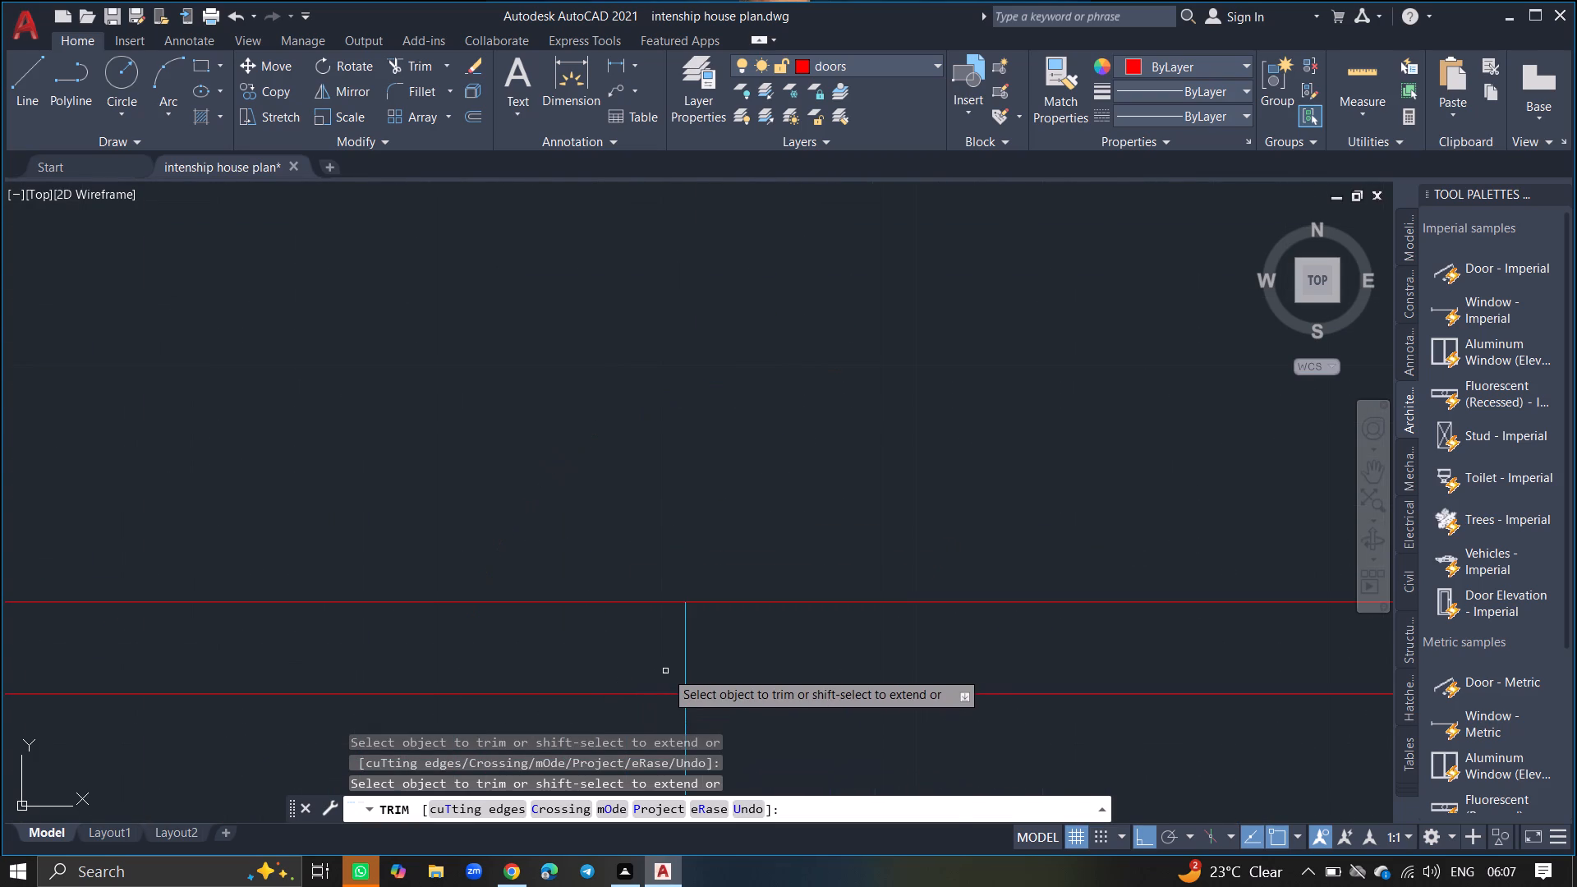
pyautogui.click(687, 664)
pyautogui.press('Return')
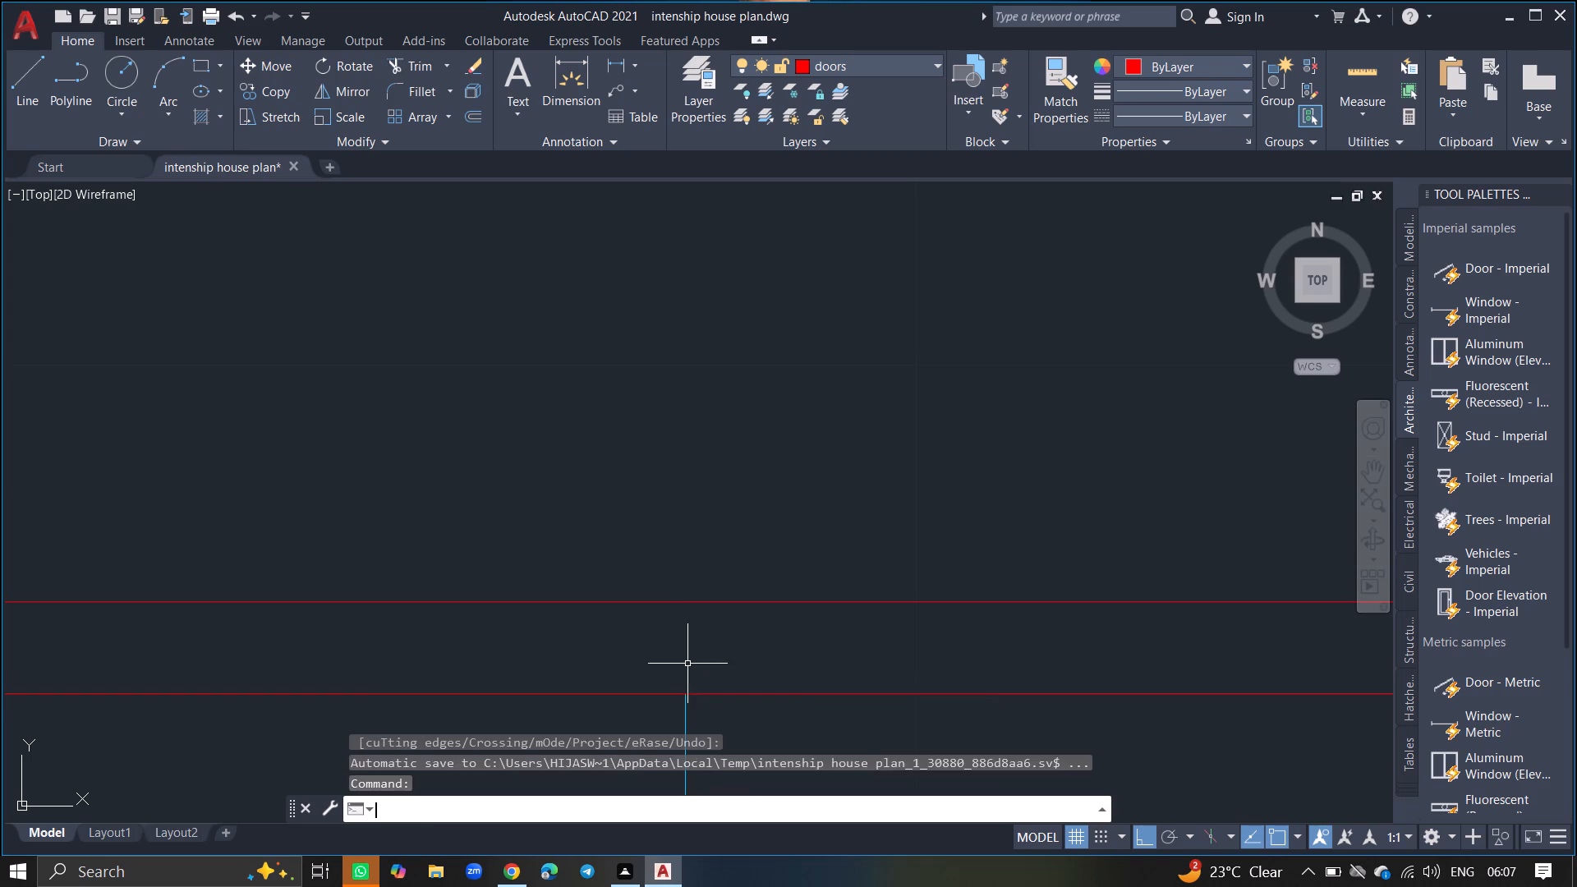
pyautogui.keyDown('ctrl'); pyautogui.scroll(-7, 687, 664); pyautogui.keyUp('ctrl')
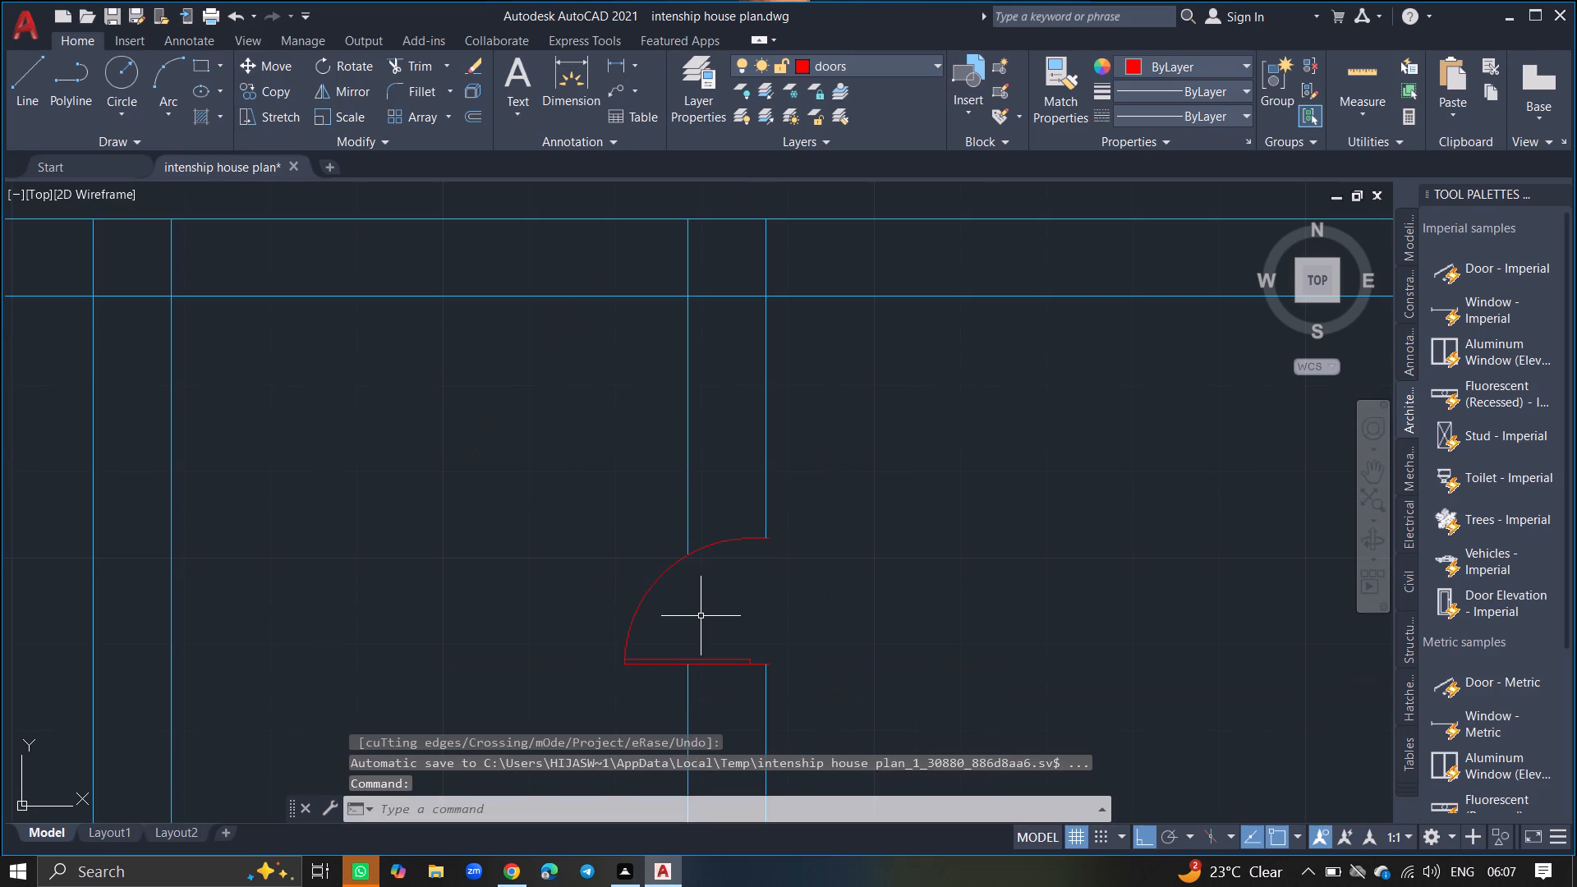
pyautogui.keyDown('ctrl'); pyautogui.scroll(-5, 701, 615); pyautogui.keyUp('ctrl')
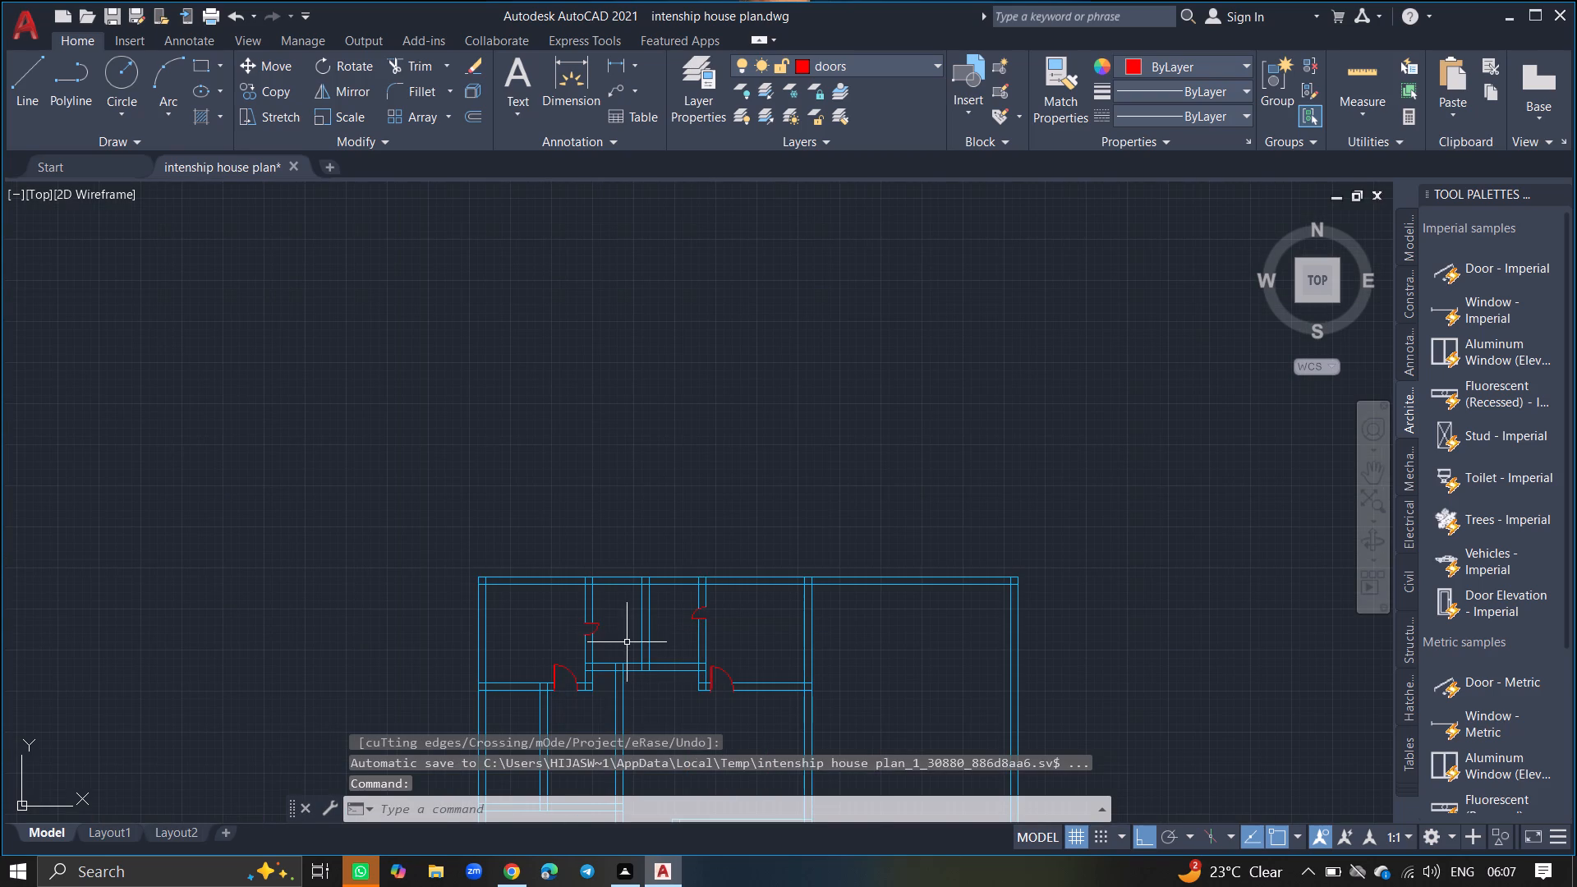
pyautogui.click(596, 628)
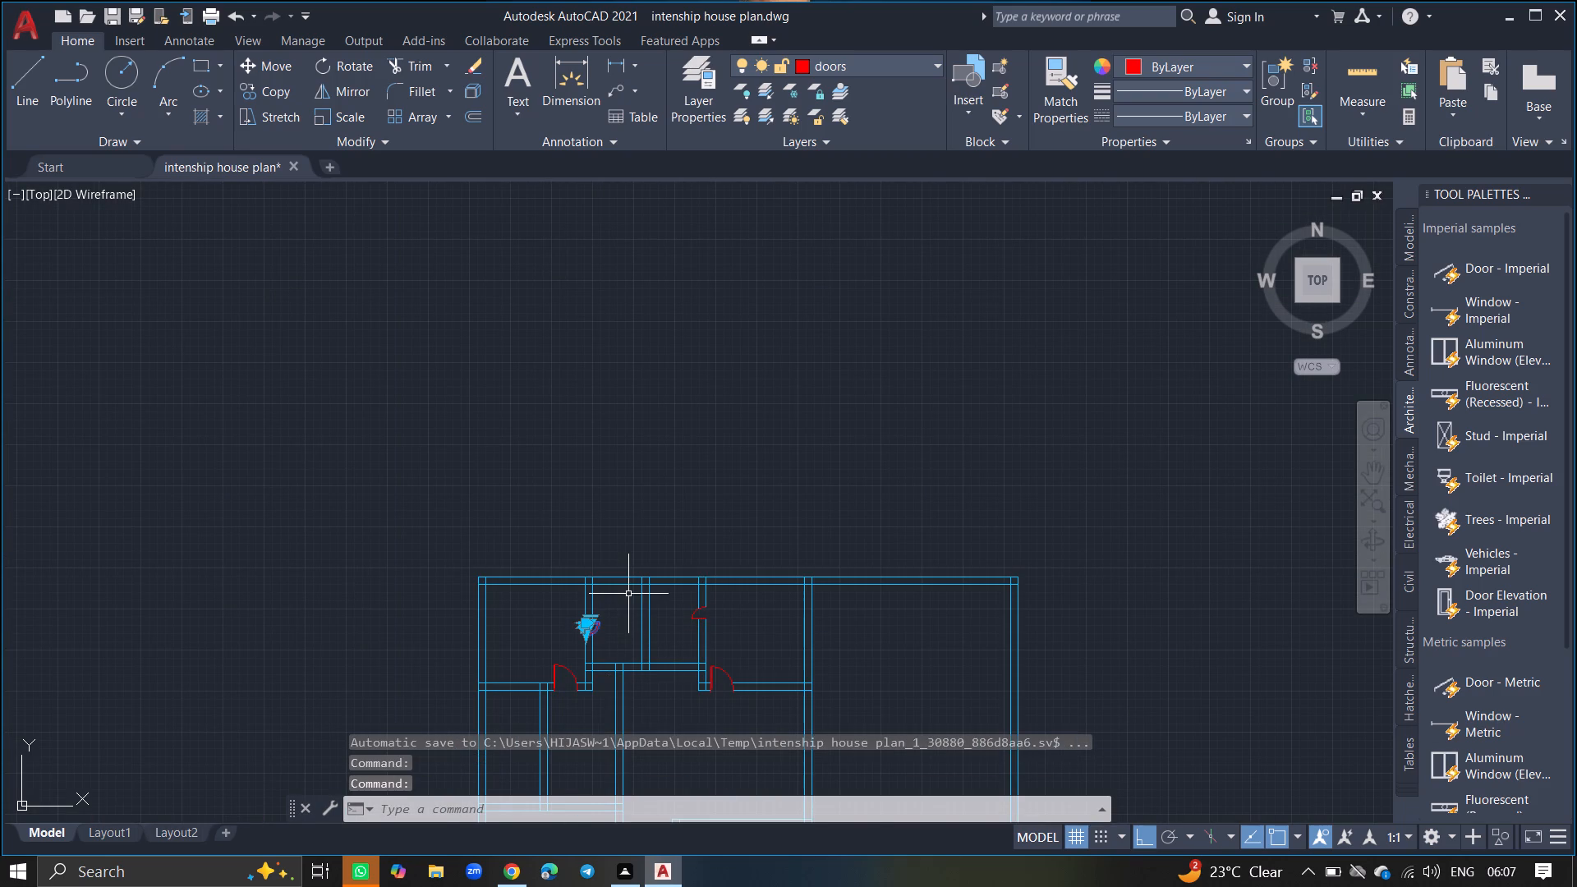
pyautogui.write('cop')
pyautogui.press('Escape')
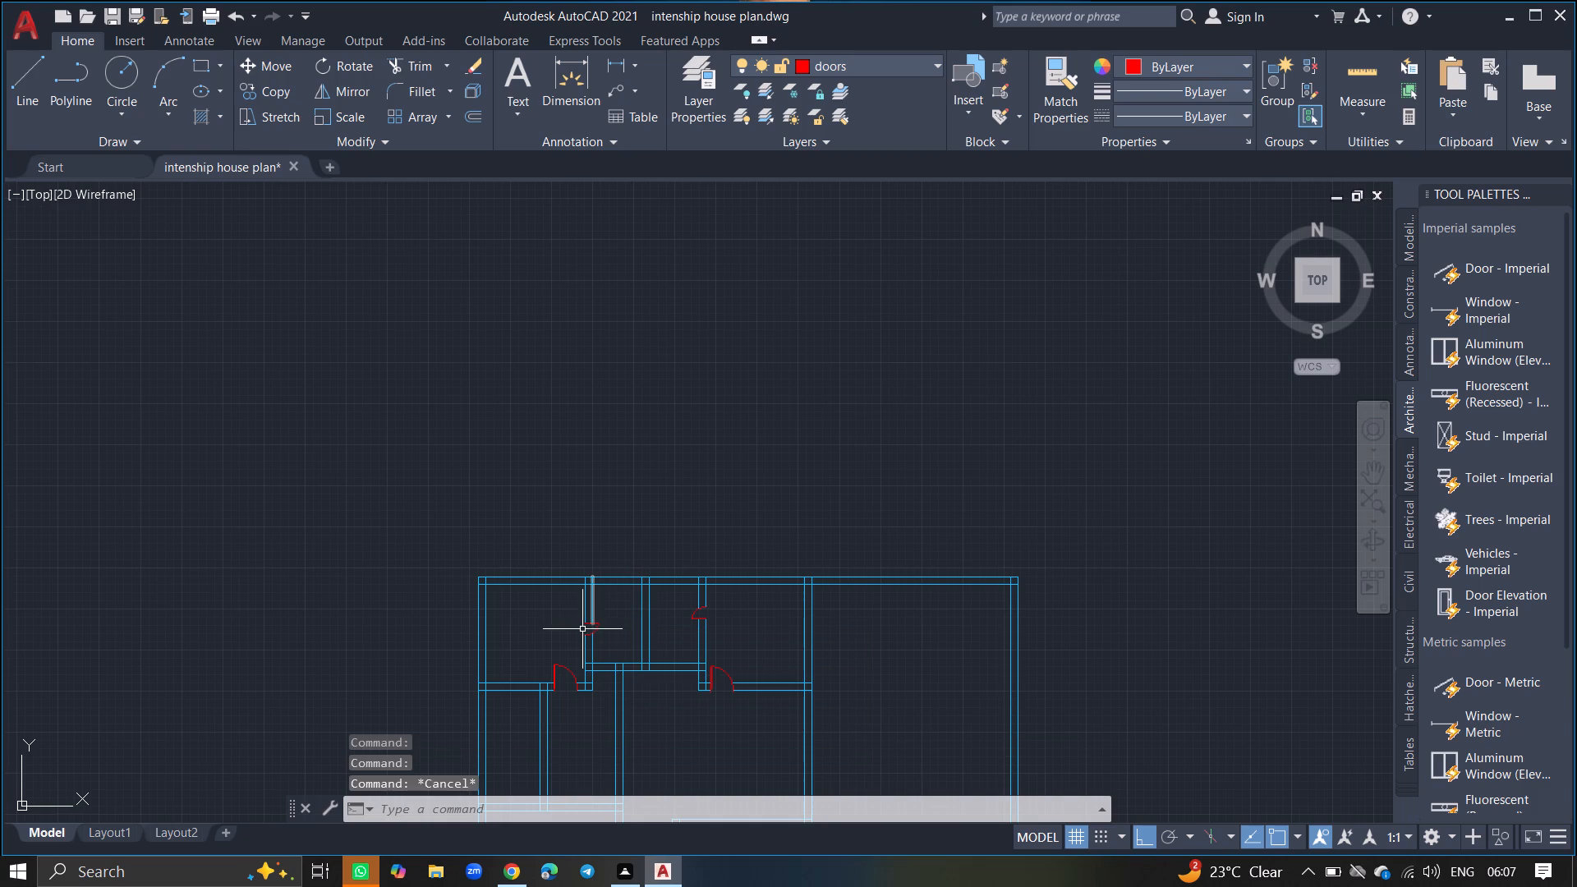
# Scale up the first small room's door block about its leaf's free end to roughly 1.5 times its size.
pyautogui.keyDown('ctrl'); pyautogui.scroll(4, 595, 649); pyautogui.keyUp('ctrl')
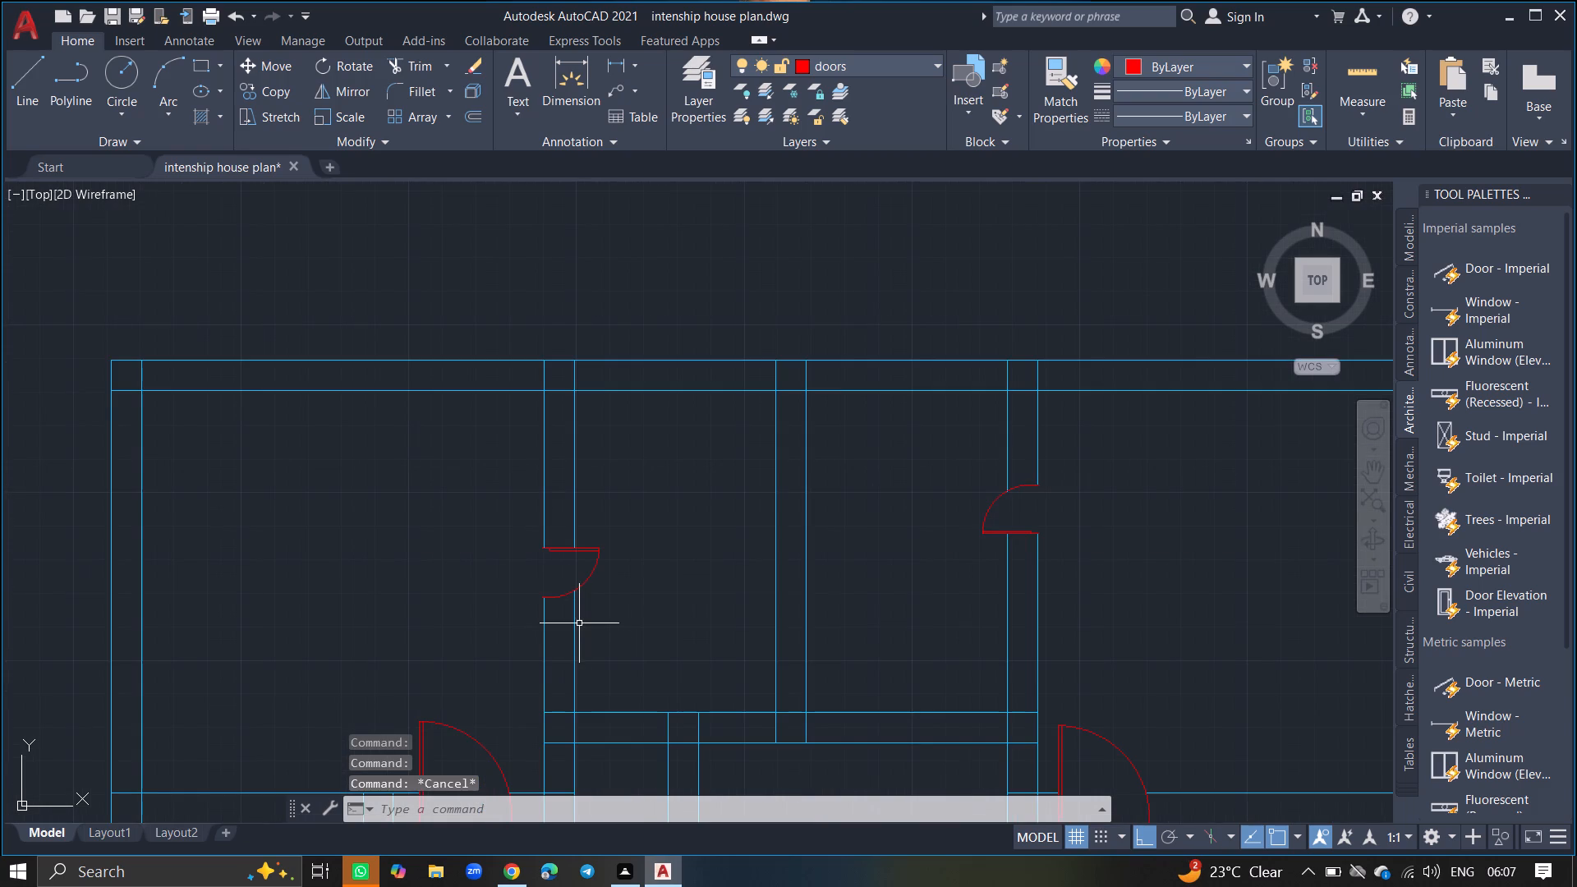
pyautogui.moveTo(570, 592); pyautogui.dragTo(641, 629)
pyautogui.write('sc')
pyautogui.press('Return')
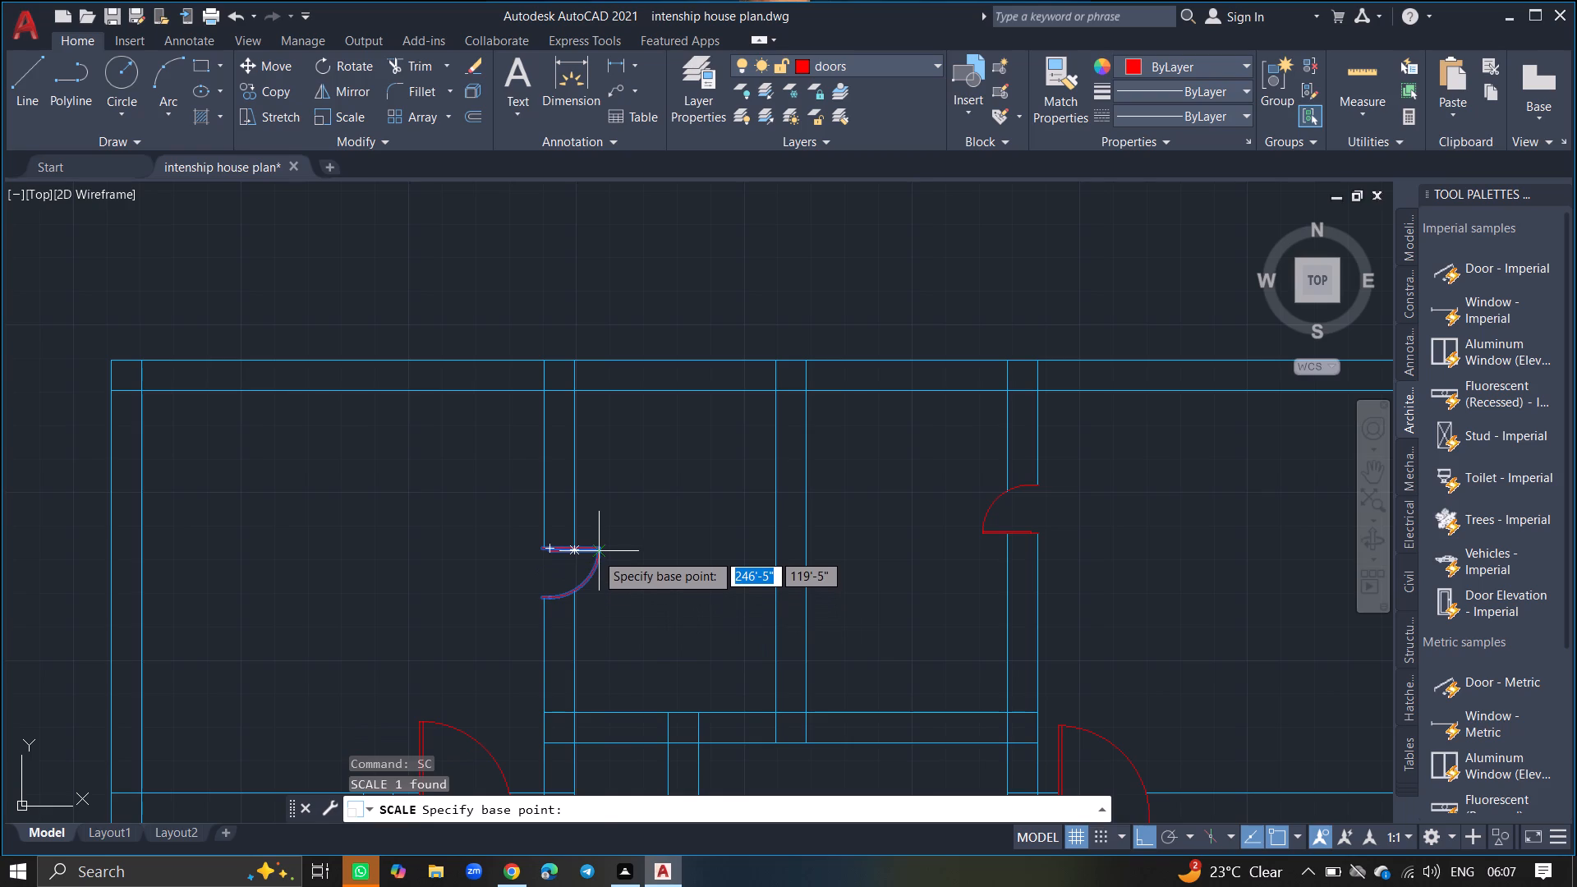
pyautogui.click(595, 552)
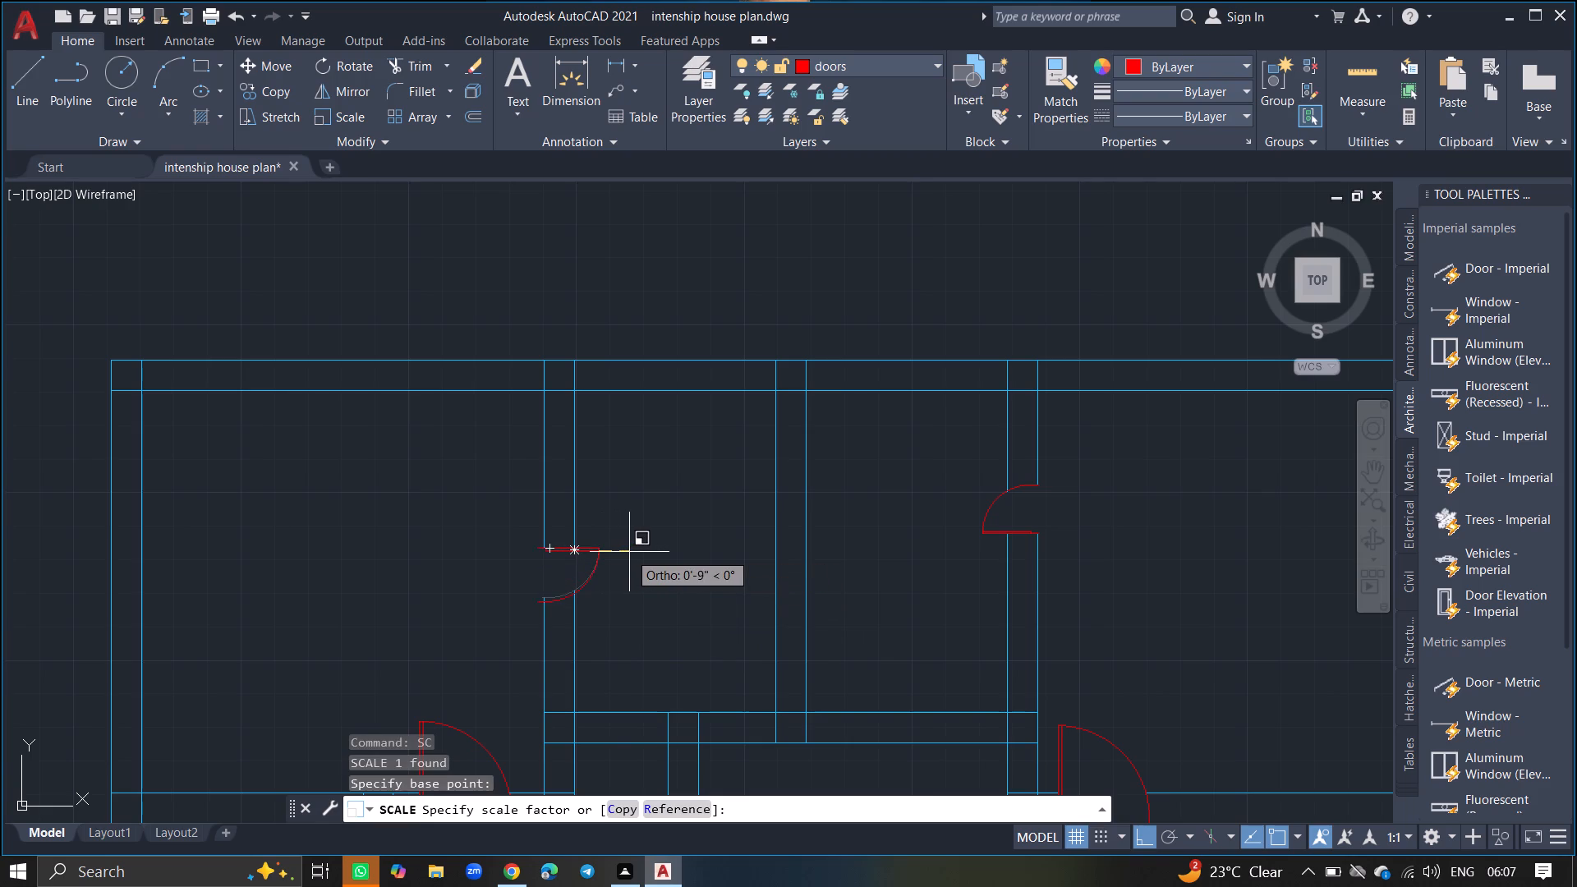
pyautogui.click(639, 552)
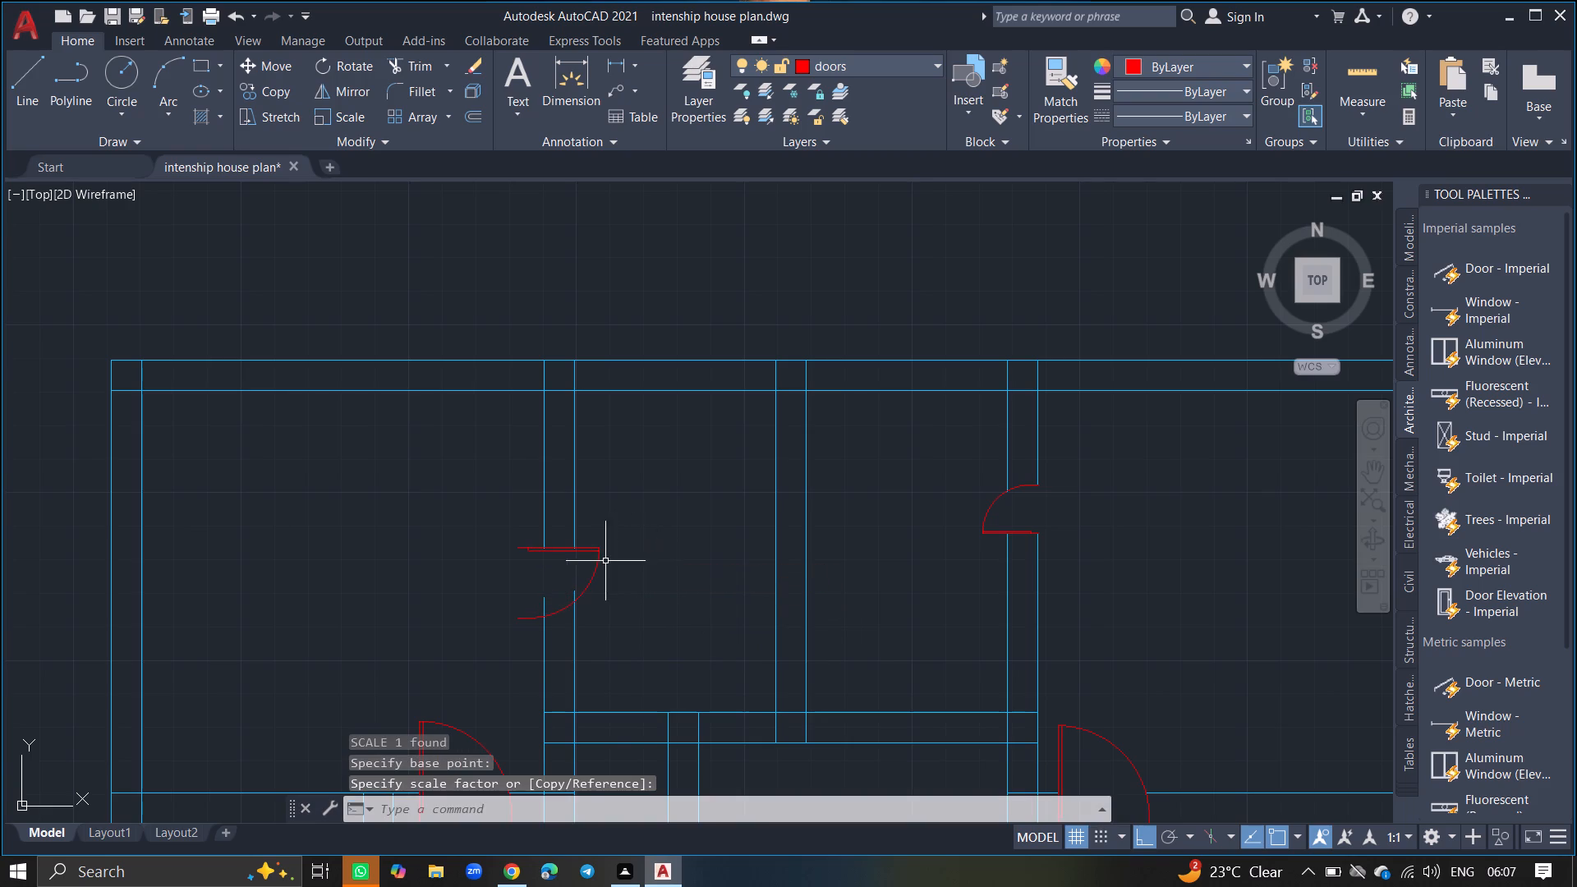
# Move the enlarged door block about 7" at 0° with Ortho, lining up its jamb end with the wall's far line.
pyautogui.click(597, 560)
pyautogui.write('move')
pyautogui.press('Return')
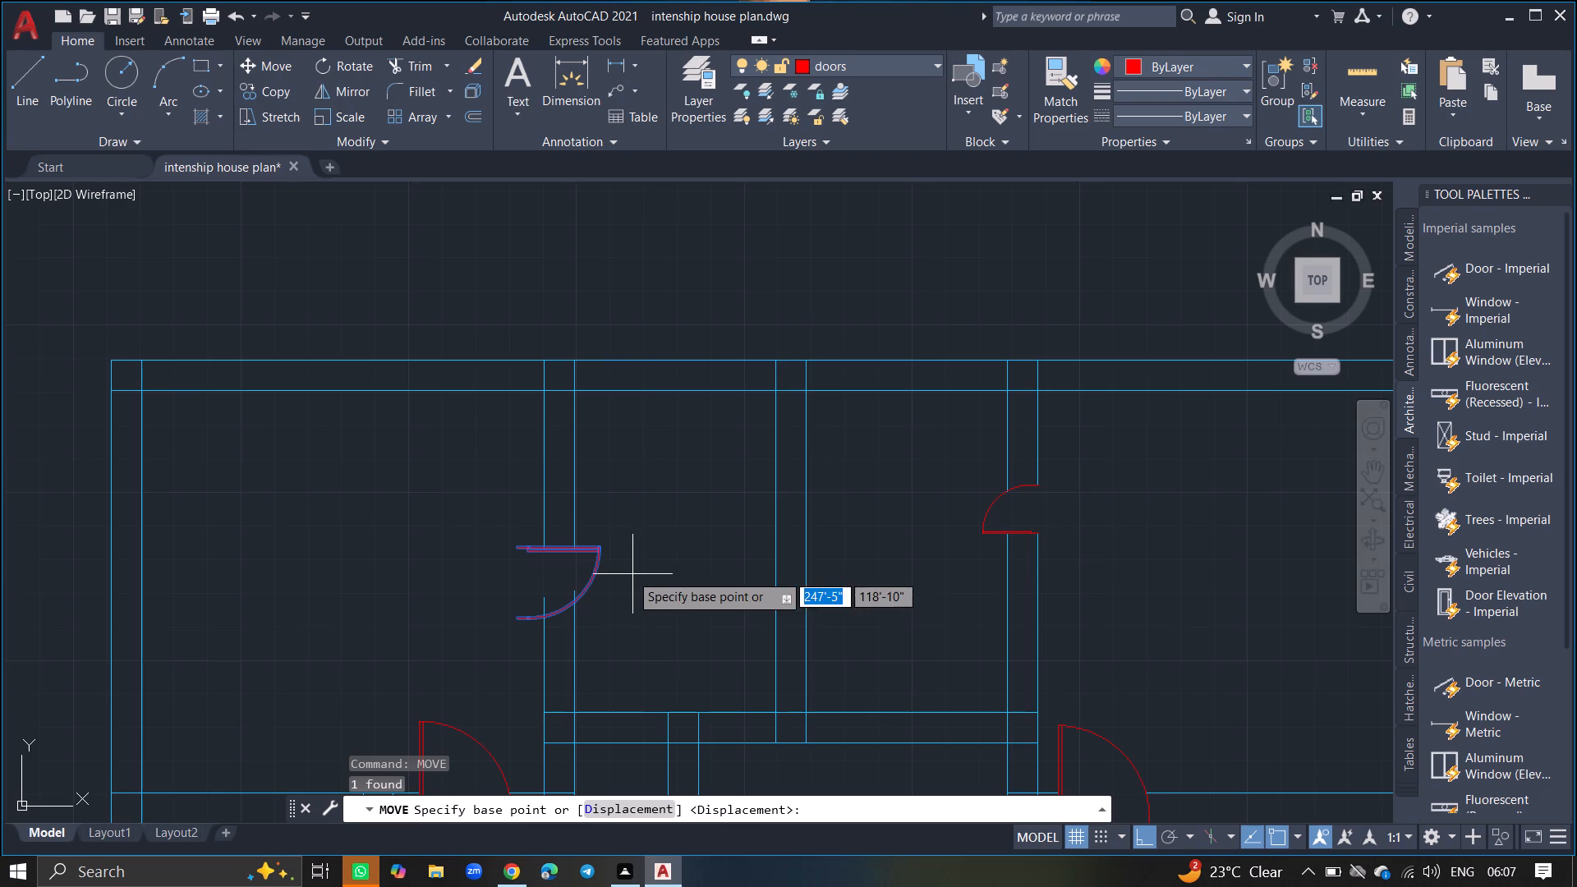
pyautogui.click(596, 544)
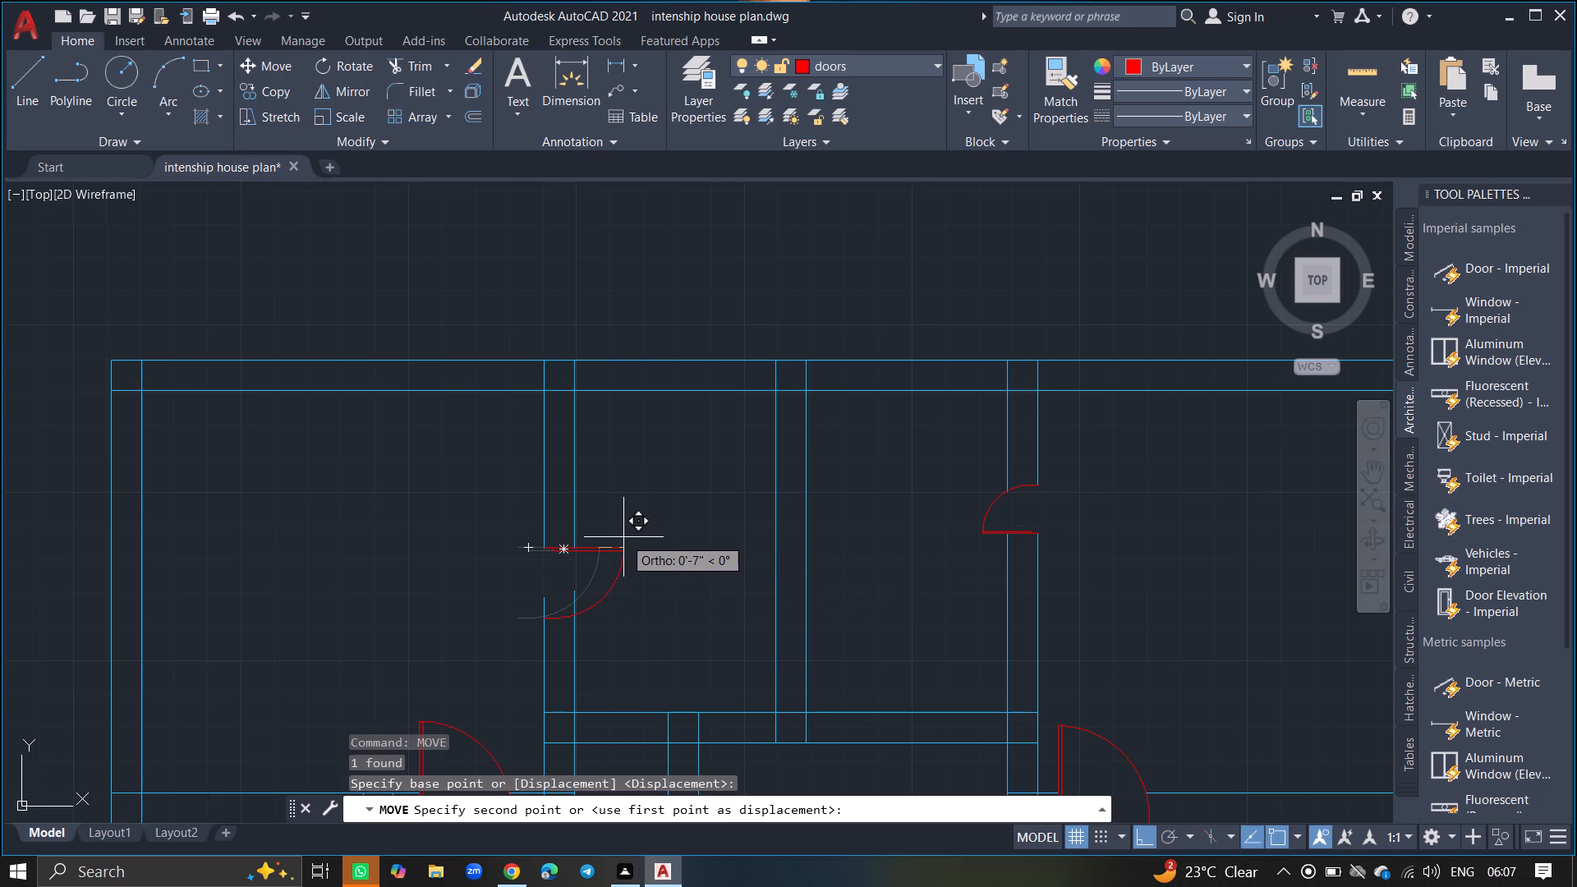
pyautogui.click(623, 537)
# Delete the smaller rotated door block from the opening in the second small room's wall.
pyautogui.keyDown('ctrl'); pyautogui.scroll(-4, 643, 554); pyautogui.keyUp('ctrl')
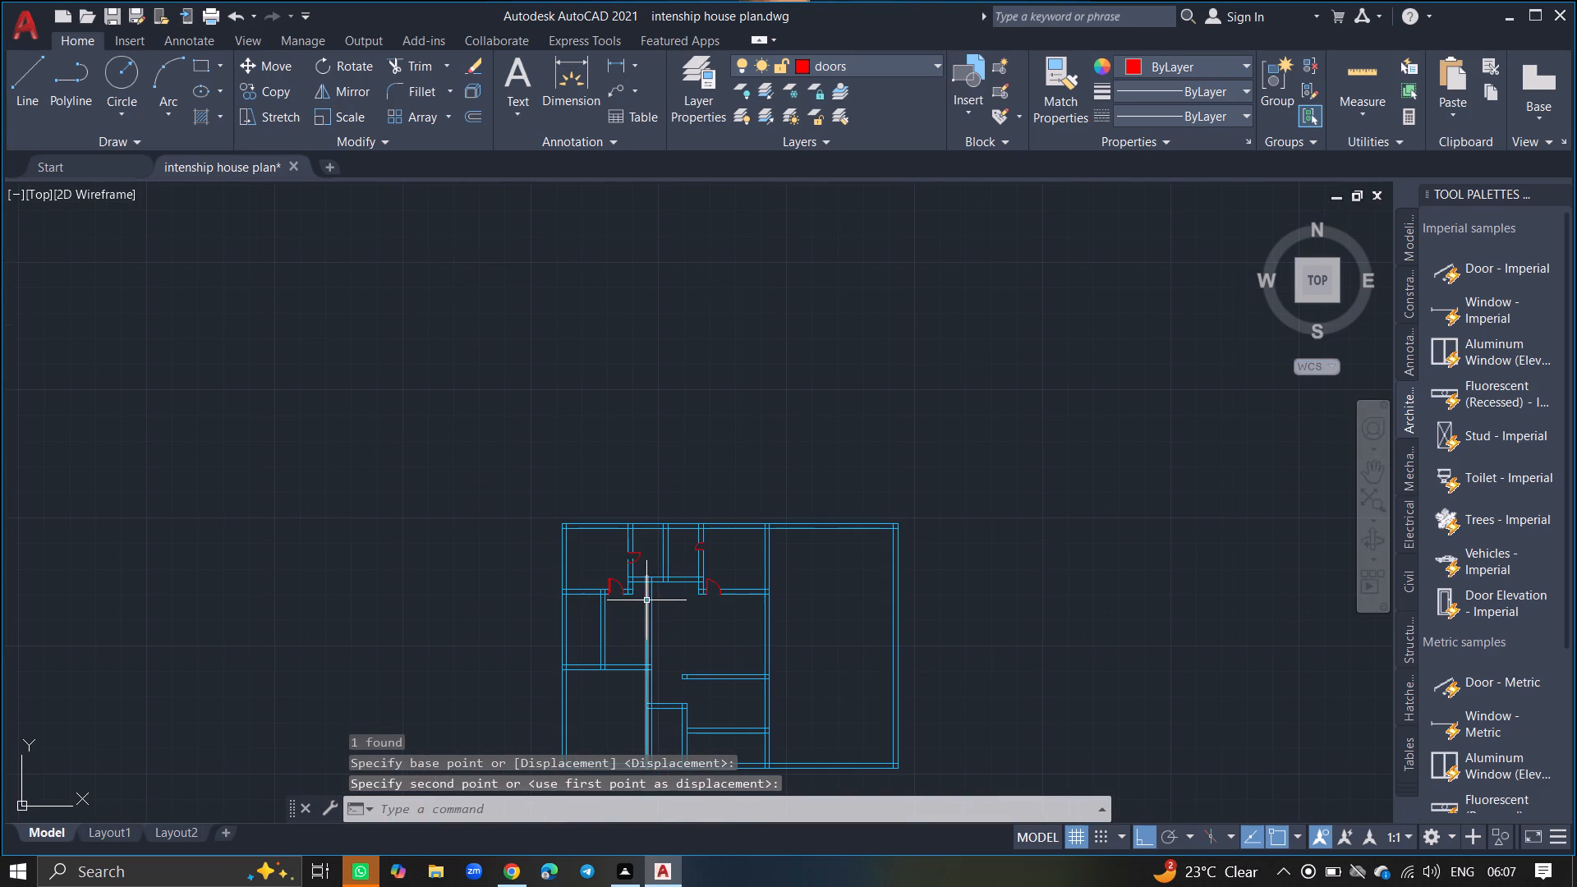
pyautogui.keyDown('ctrl'); pyautogui.scroll(7, 640, 582); pyautogui.keyUp('ctrl')
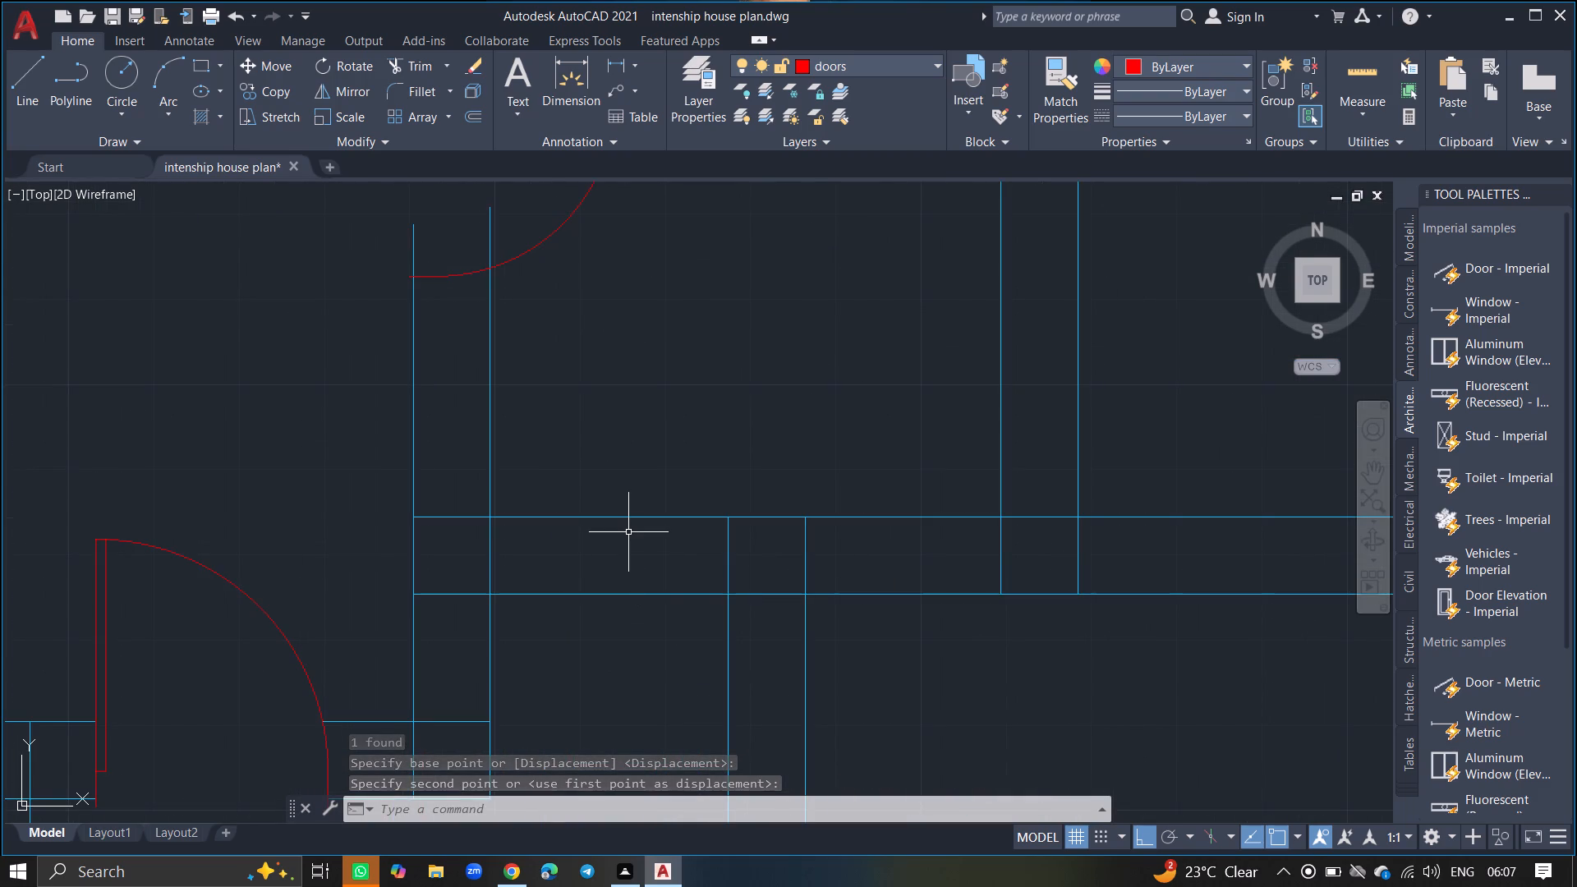
pyautogui.keyDown('ctrl'); pyautogui.scroll(-3, 628, 532); pyautogui.keyUp('ctrl')
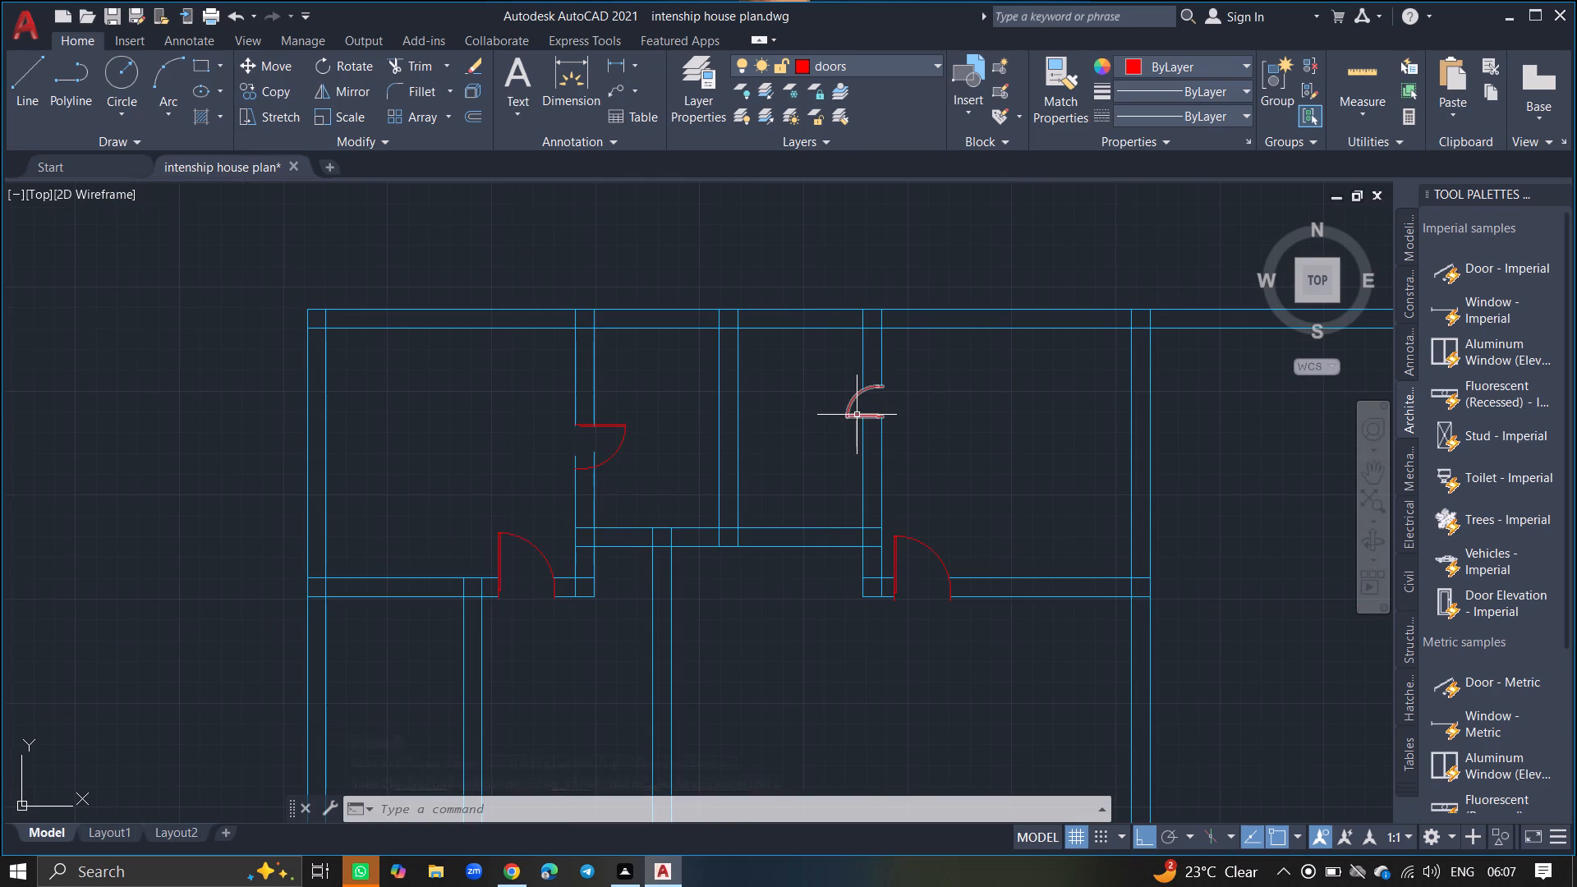
pyautogui.click(857, 415)
pyautogui.press('Delete')
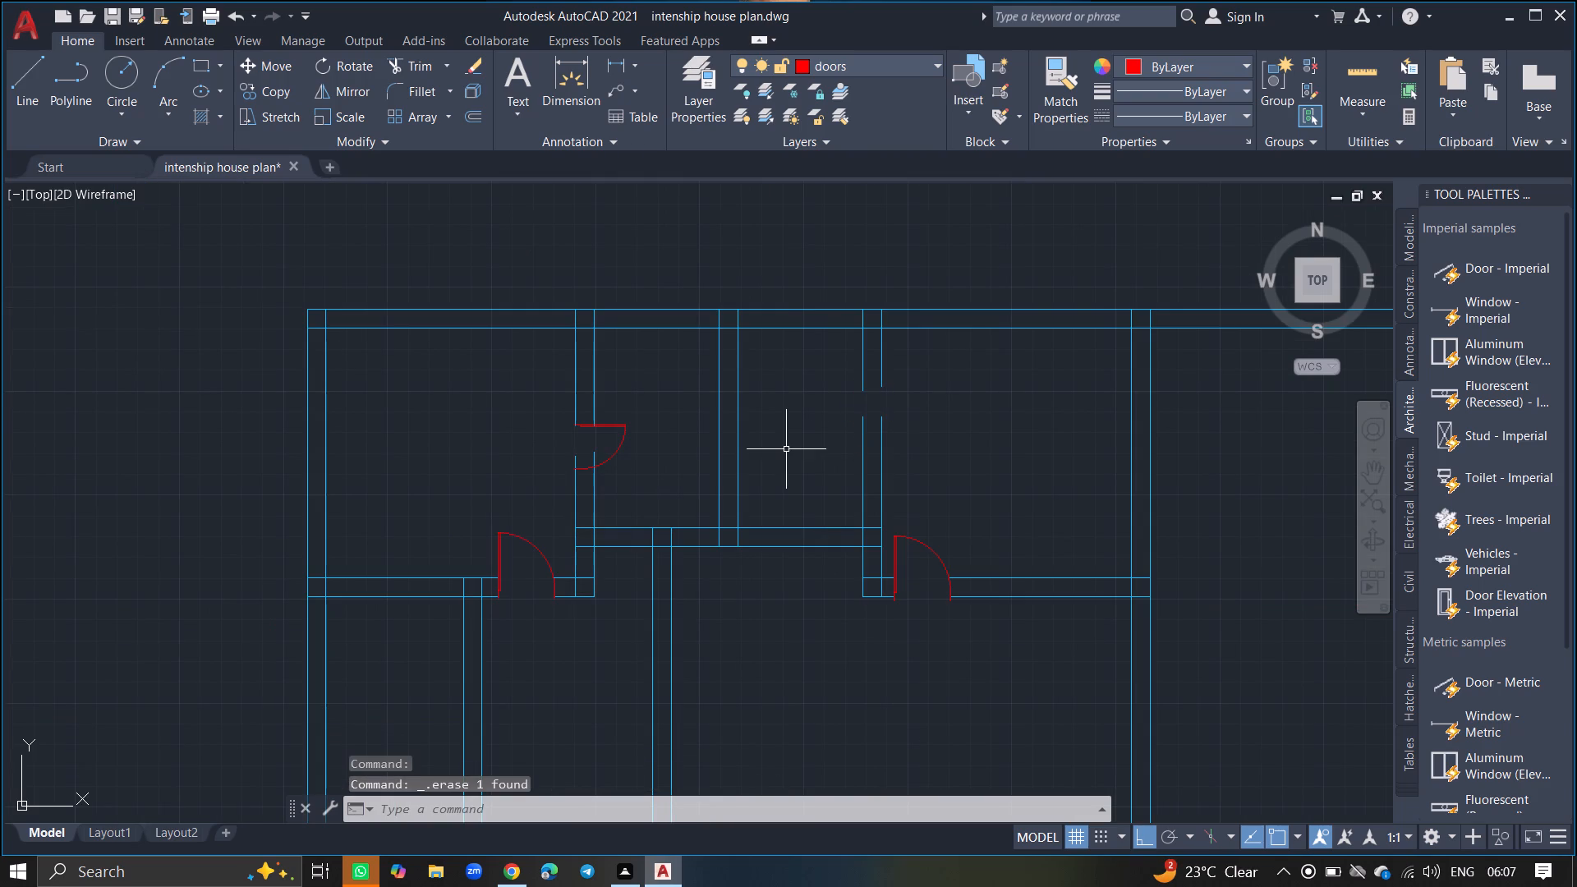
# Copy the enlarged door block horizontally from its leaf end into the second small room, just short of the empty wall opening.
pyautogui.click(624, 434)
pyautogui.write('copy')
pyautogui.press('Return')
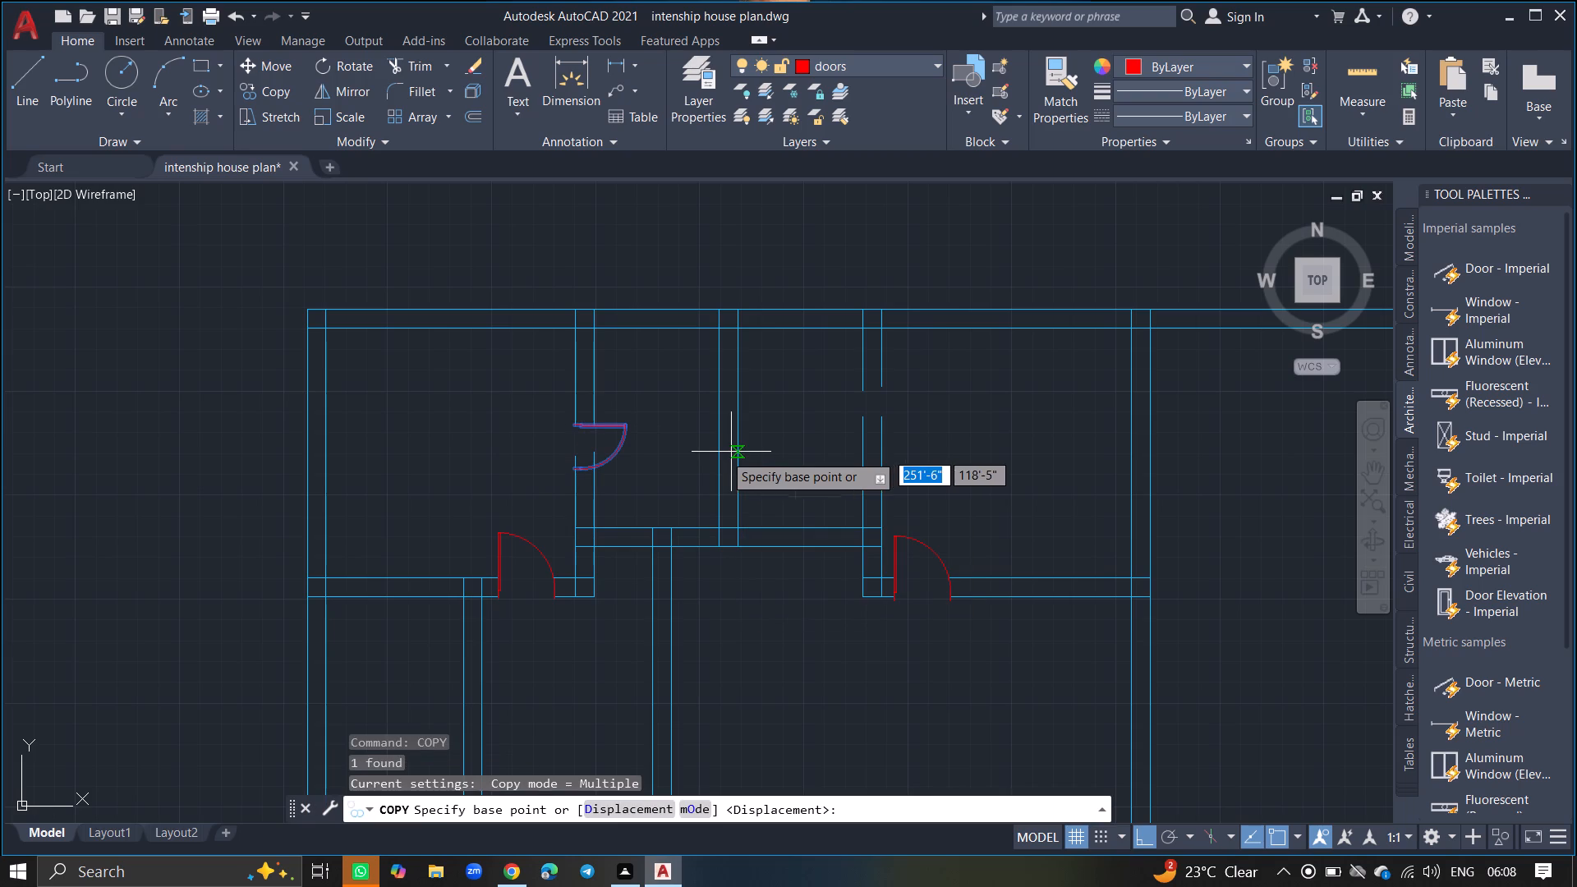
pyautogui.click(626, 428)
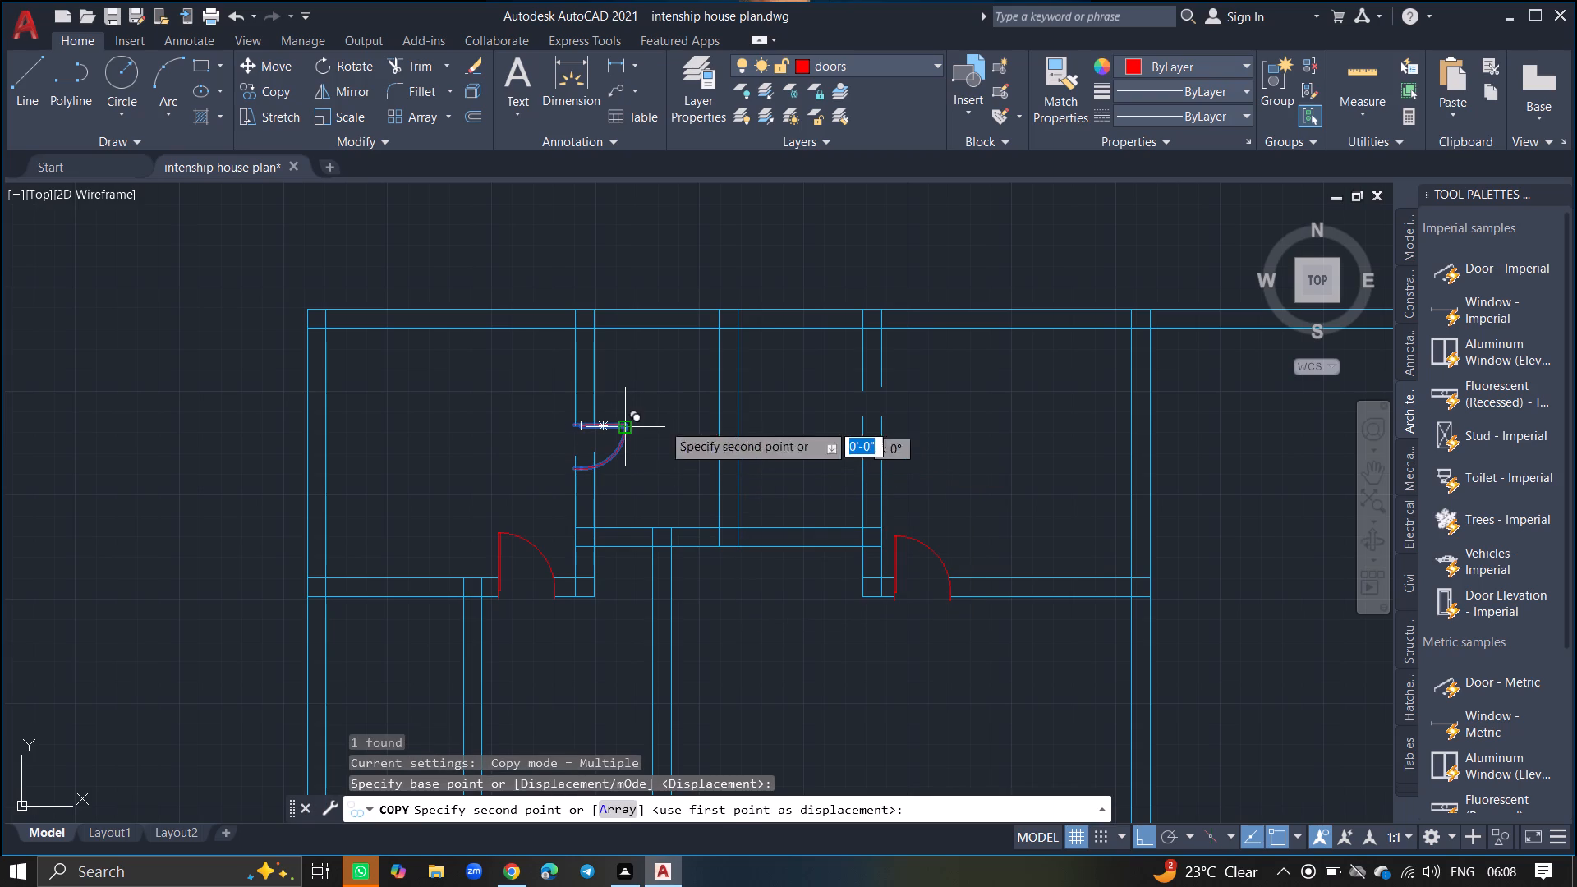
pyautogui.click(823, 417)
pyautogui.press('Return')
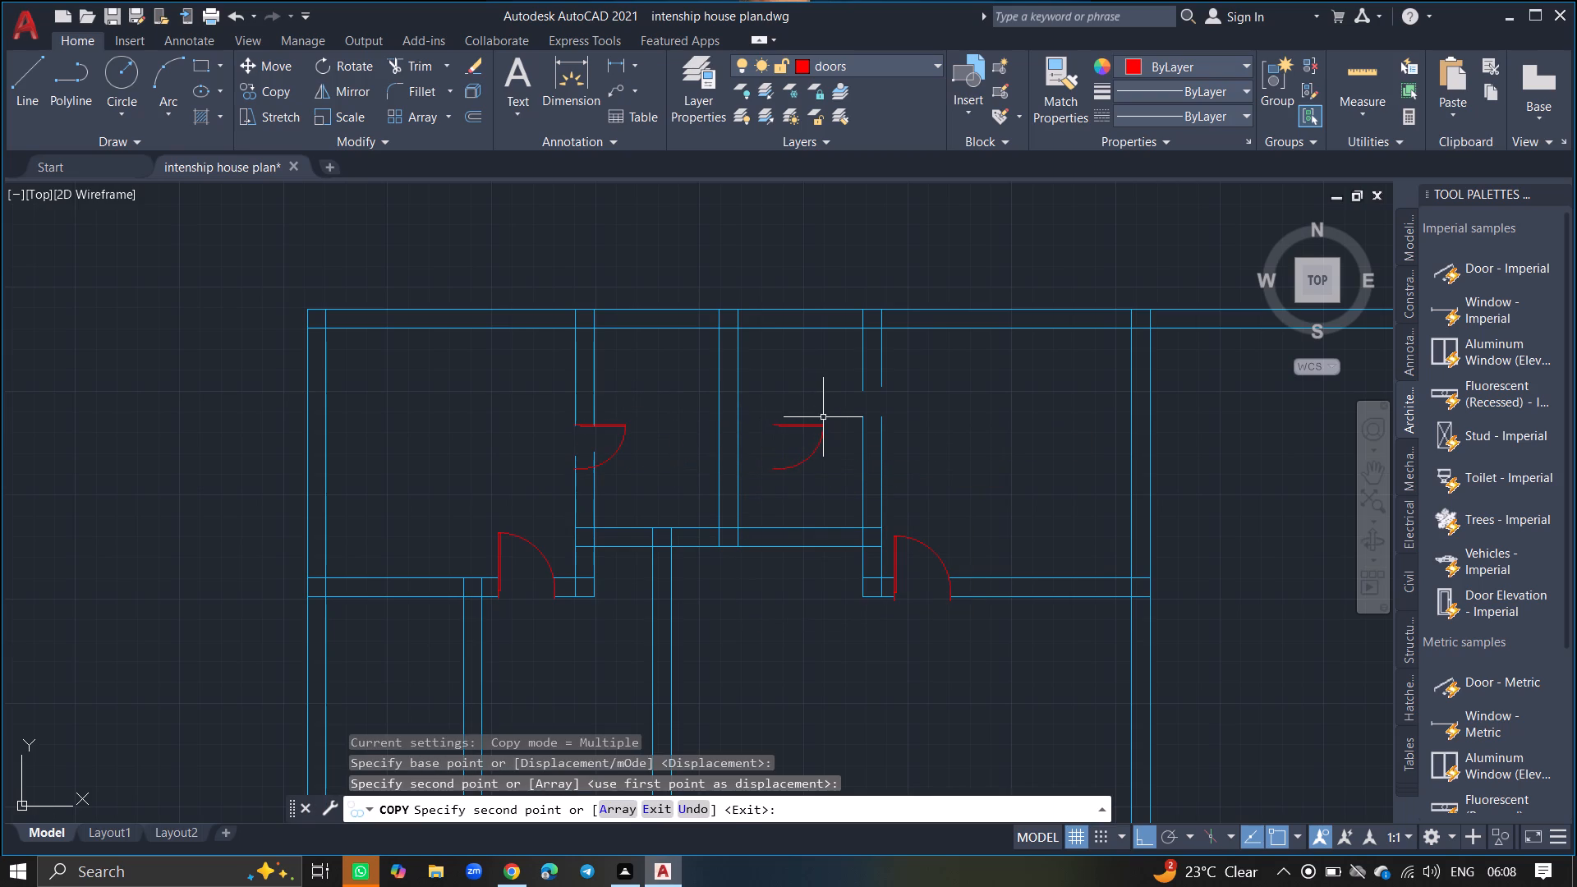
# Trim the two wall line stubs inside the first small room's door opening back to the door's swing arc.
pyautogui.keyDown('ctrl'); pyautogui.scroll(6, 584, 468); pyautogui.keyUp('ctrl')
pyautogui.write('trim')
pyautogui.press('Return')
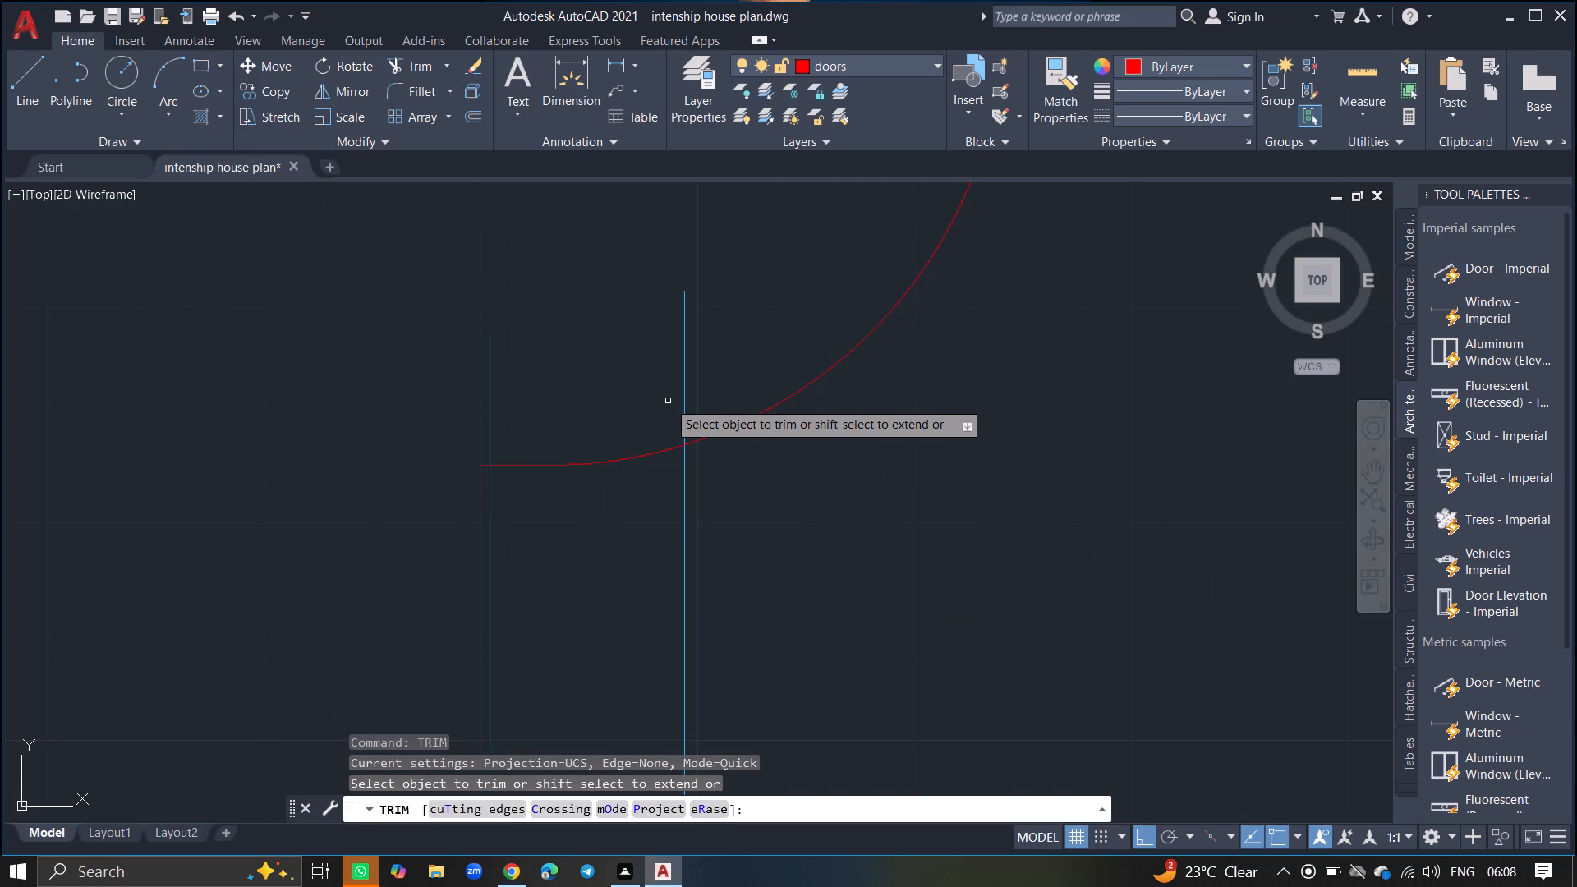
pyautogui.click(683, 400)
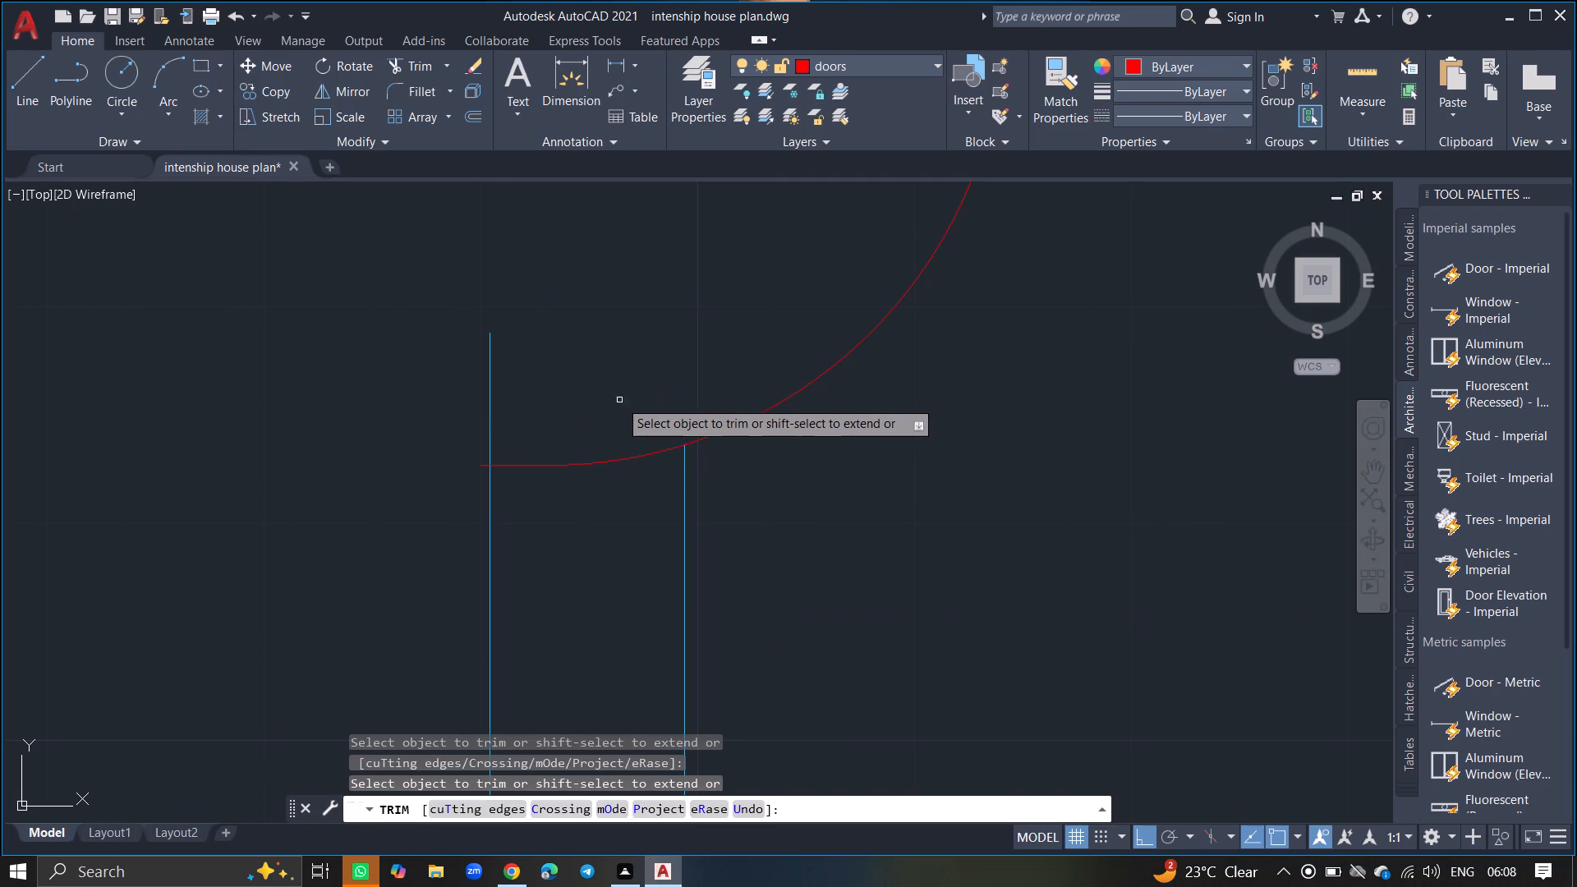
pyautogui.click(490, 419)
pyautogui.press('Return')
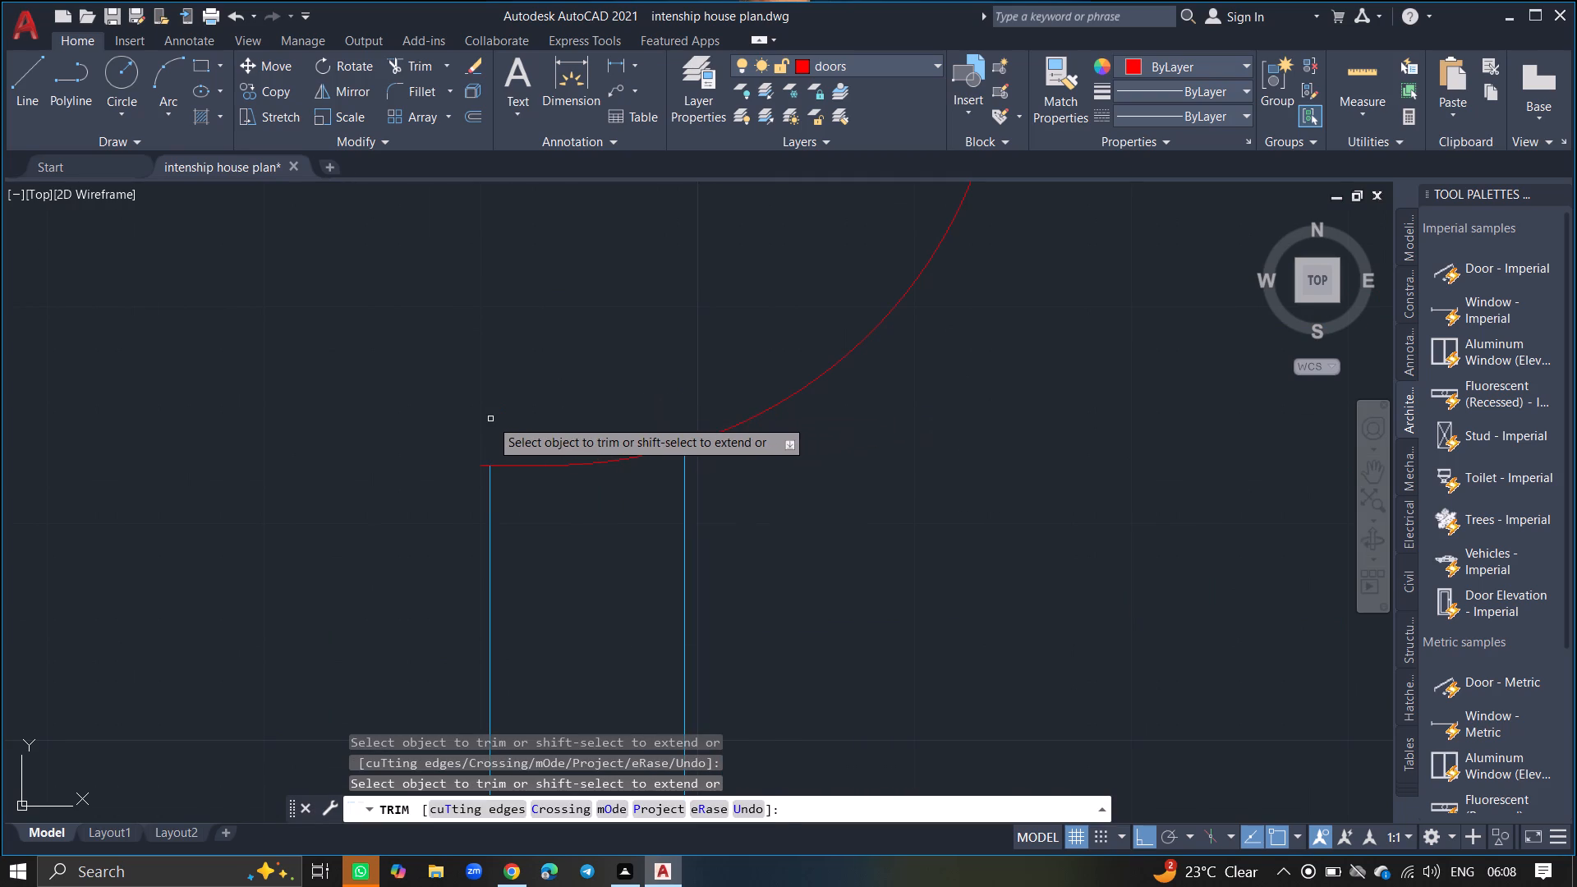
# Rotate the copied door block in the second small room 180° about its leaf's free end with Ortho.
pyautogui.keyDown('ctrl'); pyautogui.scroll(-6, 490, 419); pyautogui.keyUp('ctrl')
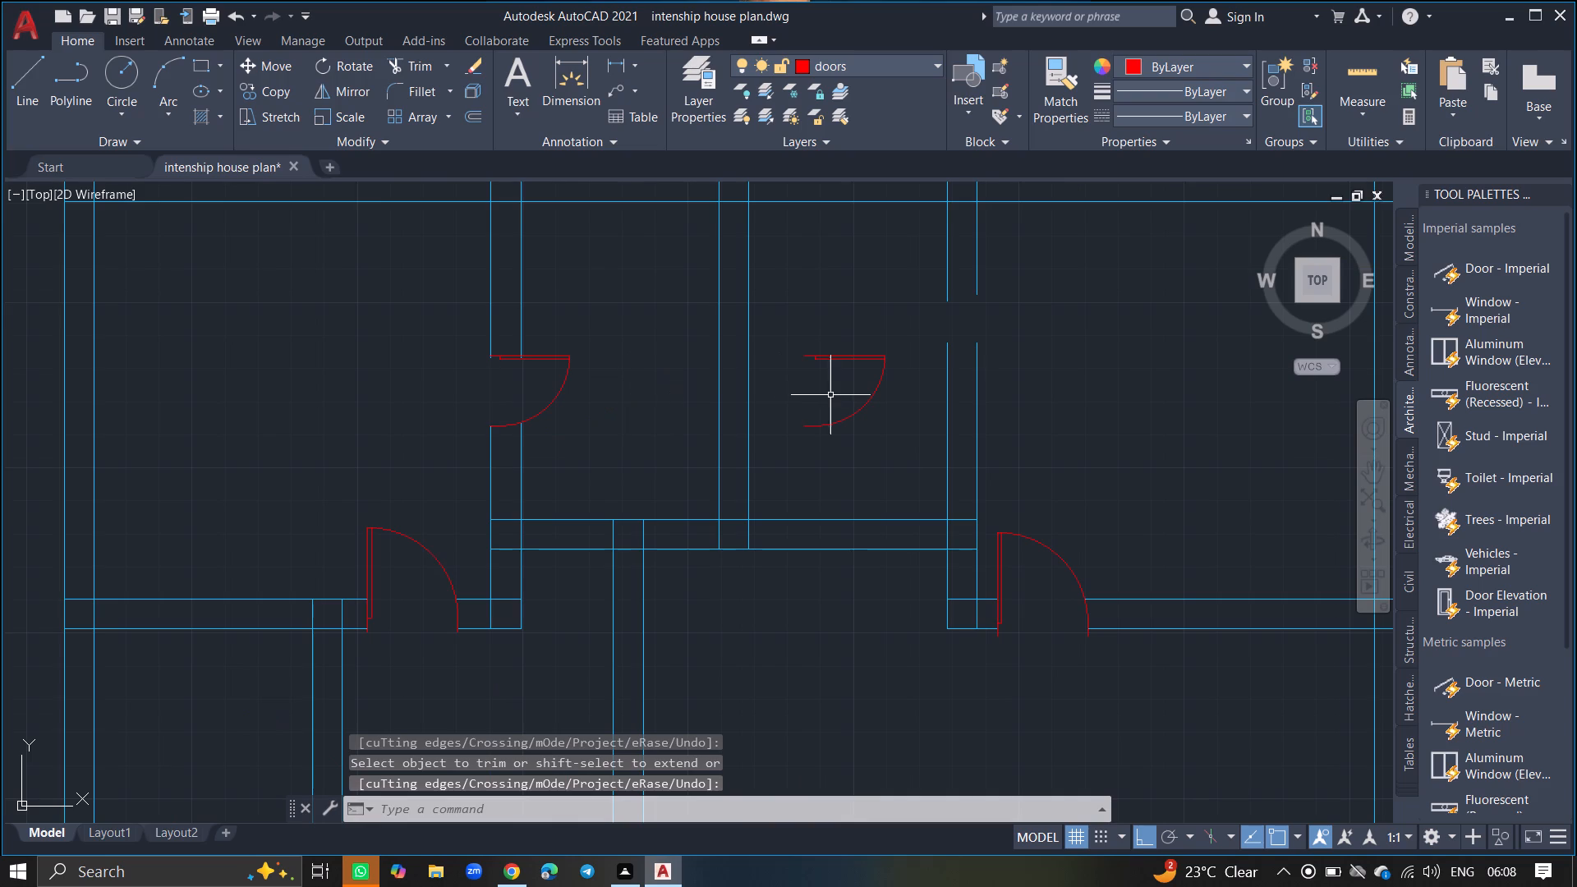
pyautogui.click(886, 363)
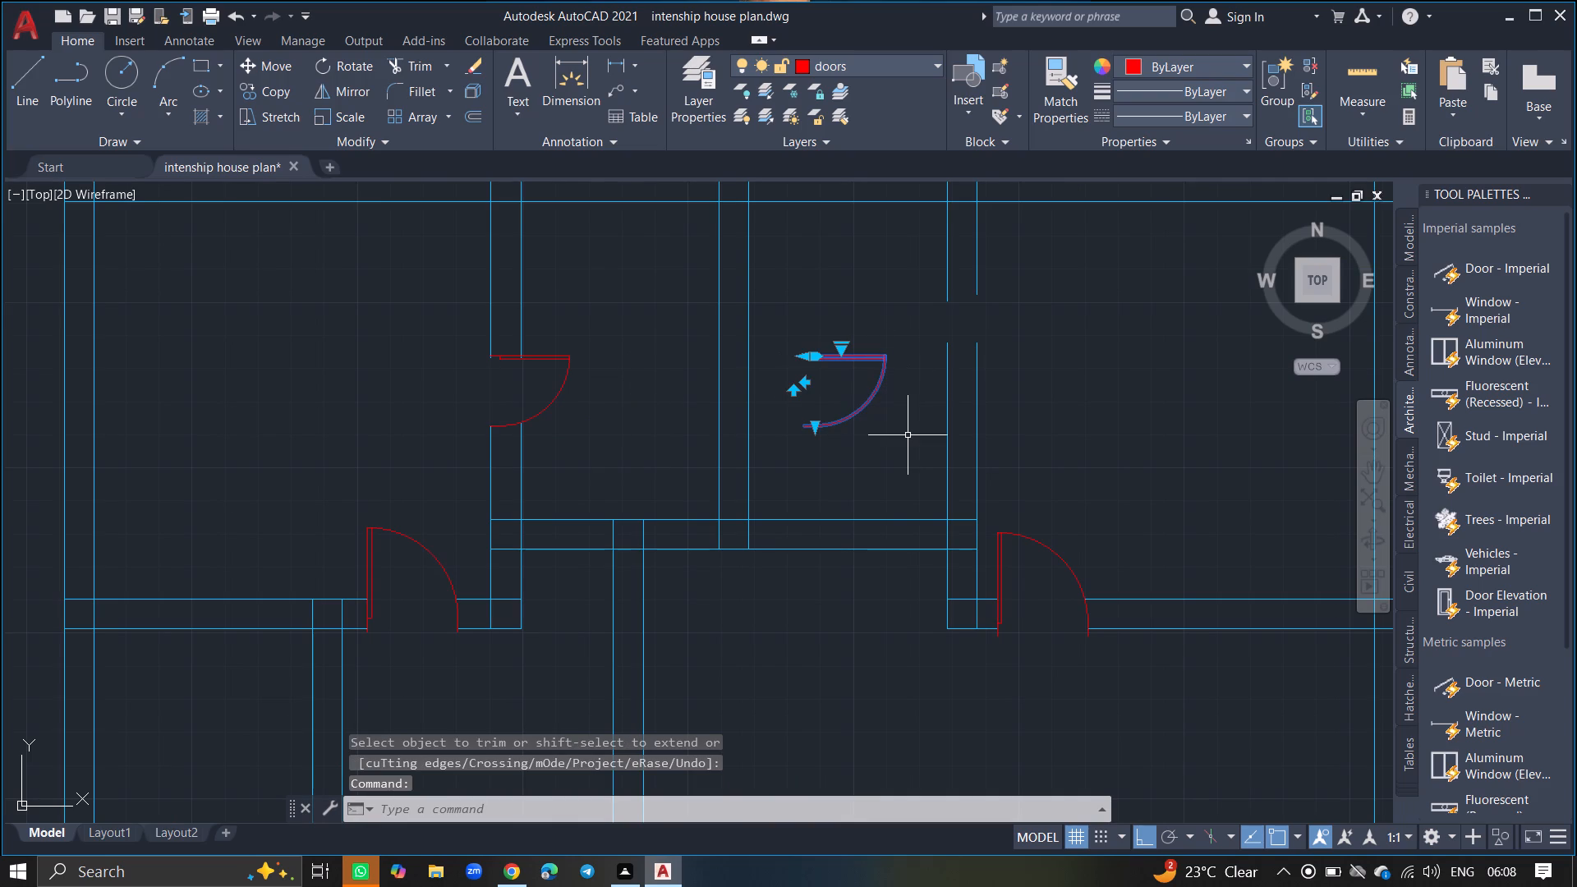
pyautogui.write('ro')
pyautogui.press('Return')
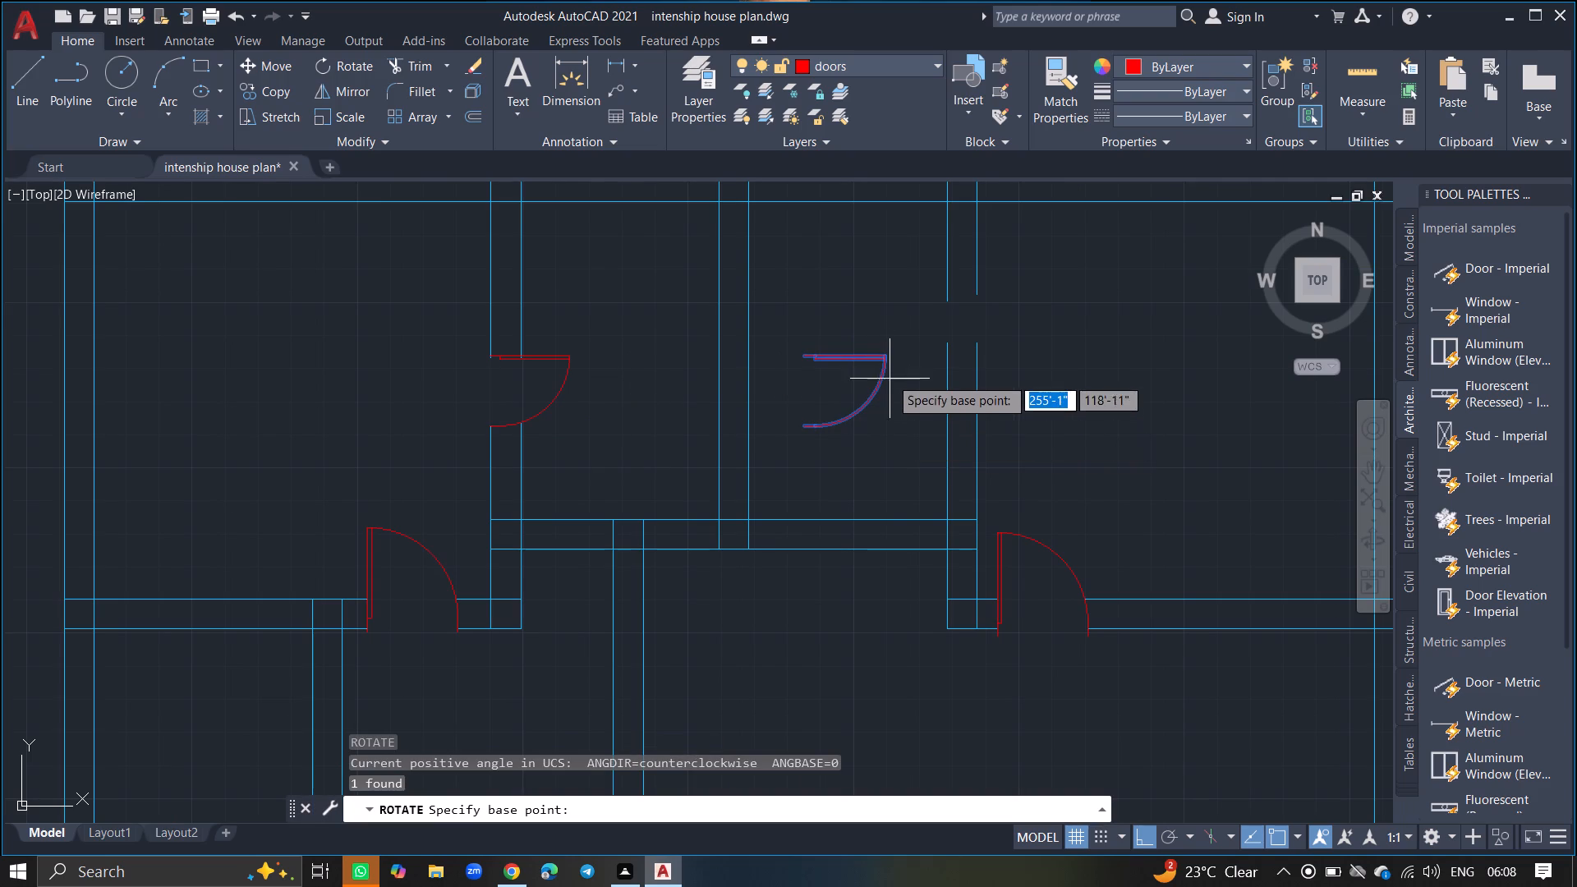
pyautogui.click(883, 352)
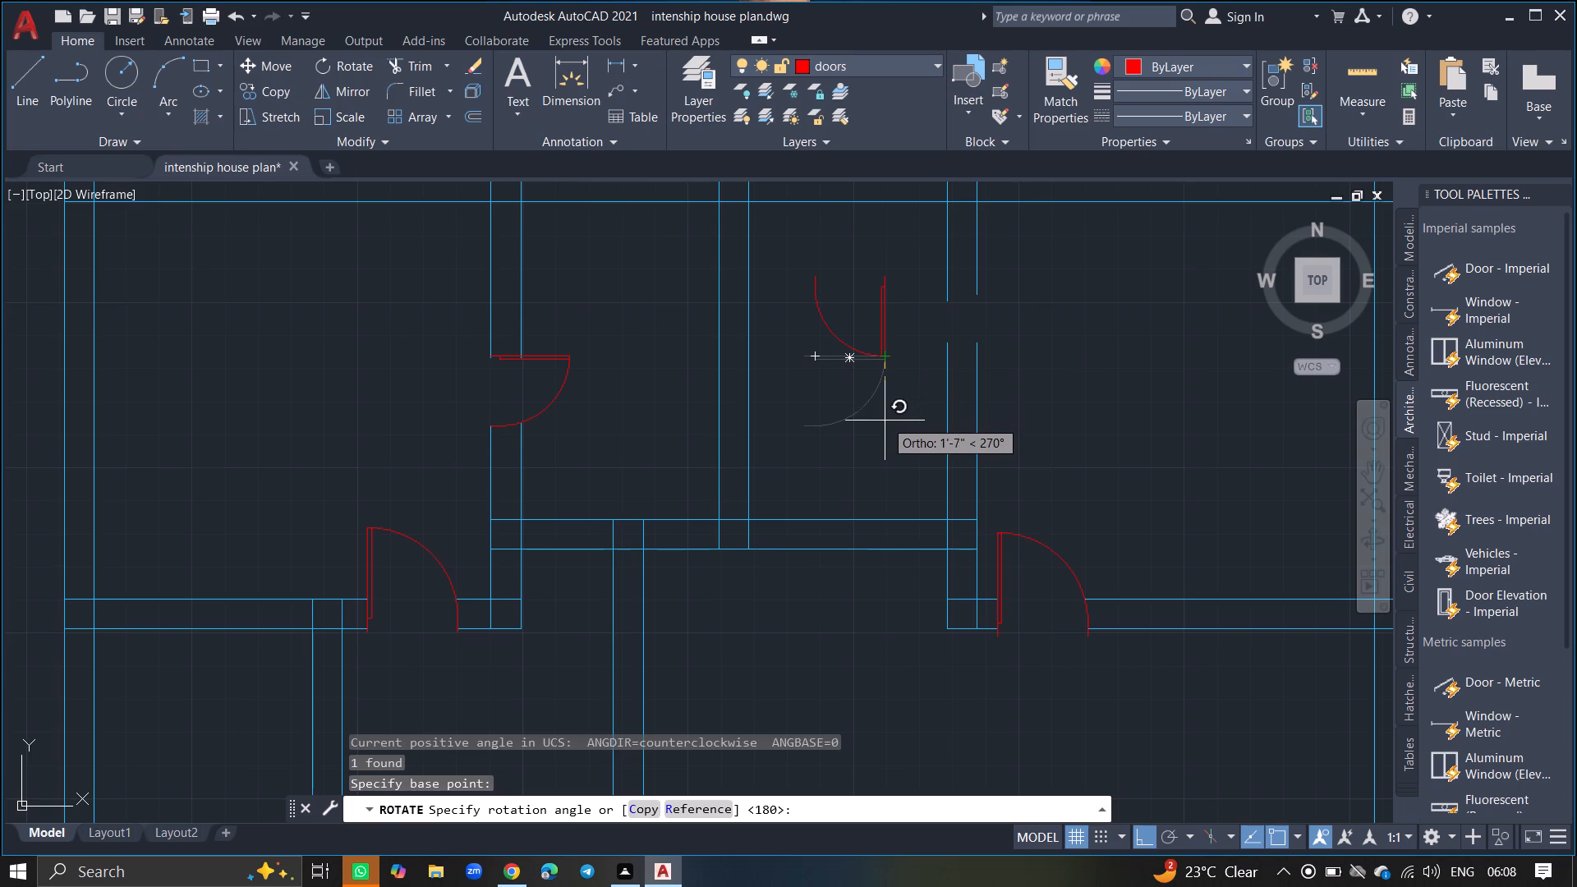
pyautogui.click(781, 411)
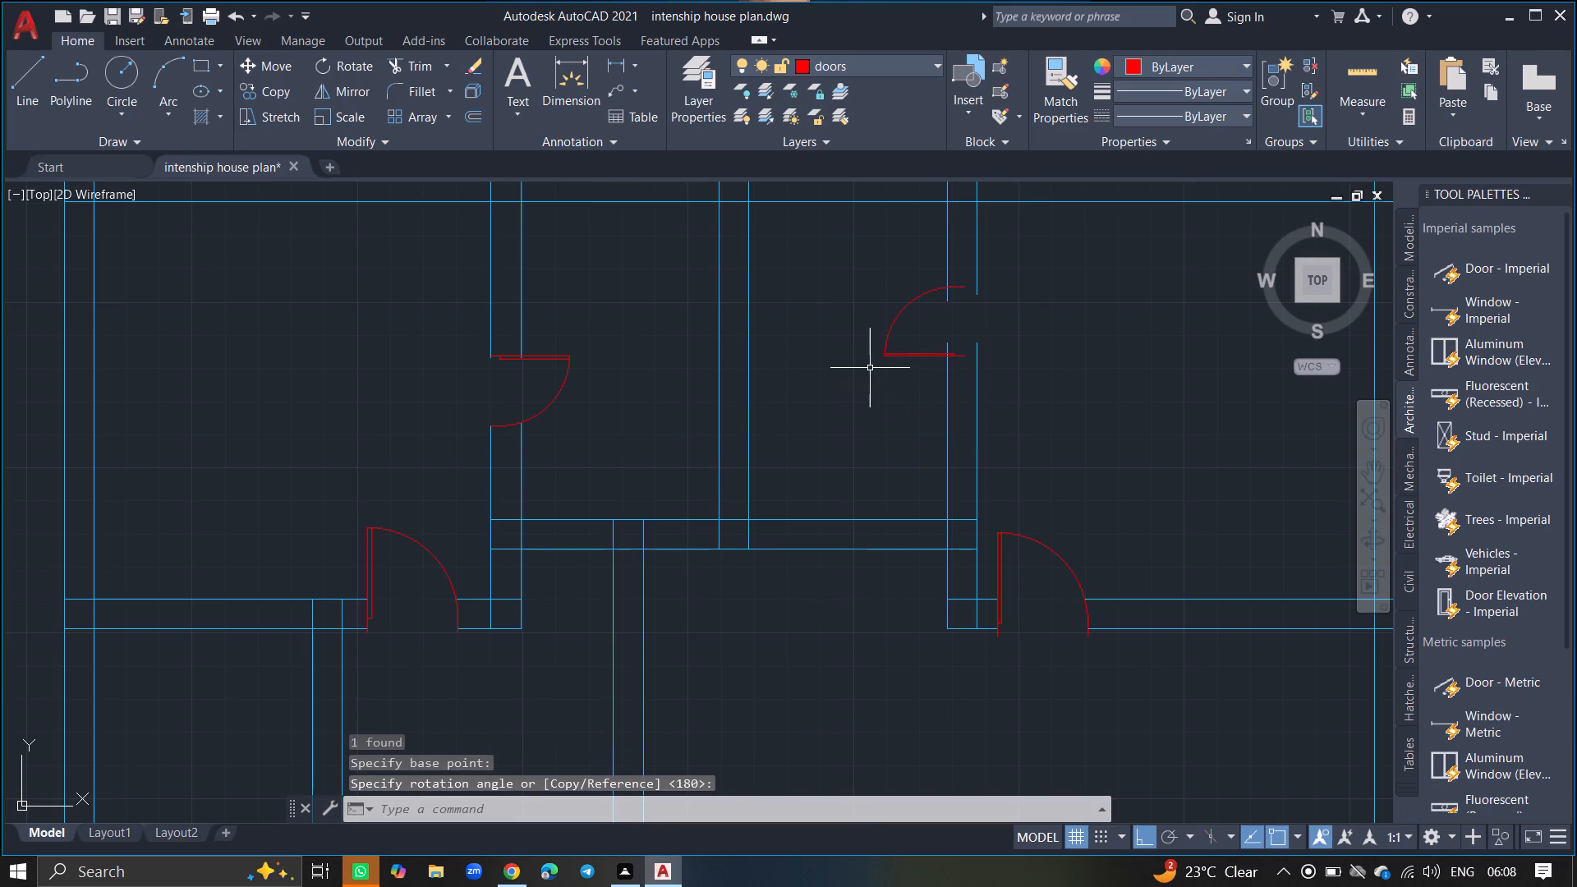
# Move the rotated door block about 6" at 0° from its leaf's free end, across the second small room's wall opening.
pyautogui.moveTo(882, 354); pyautogui.dragTo(857, 375)
pyautogui.write('move')
pyautogui.press('Return')
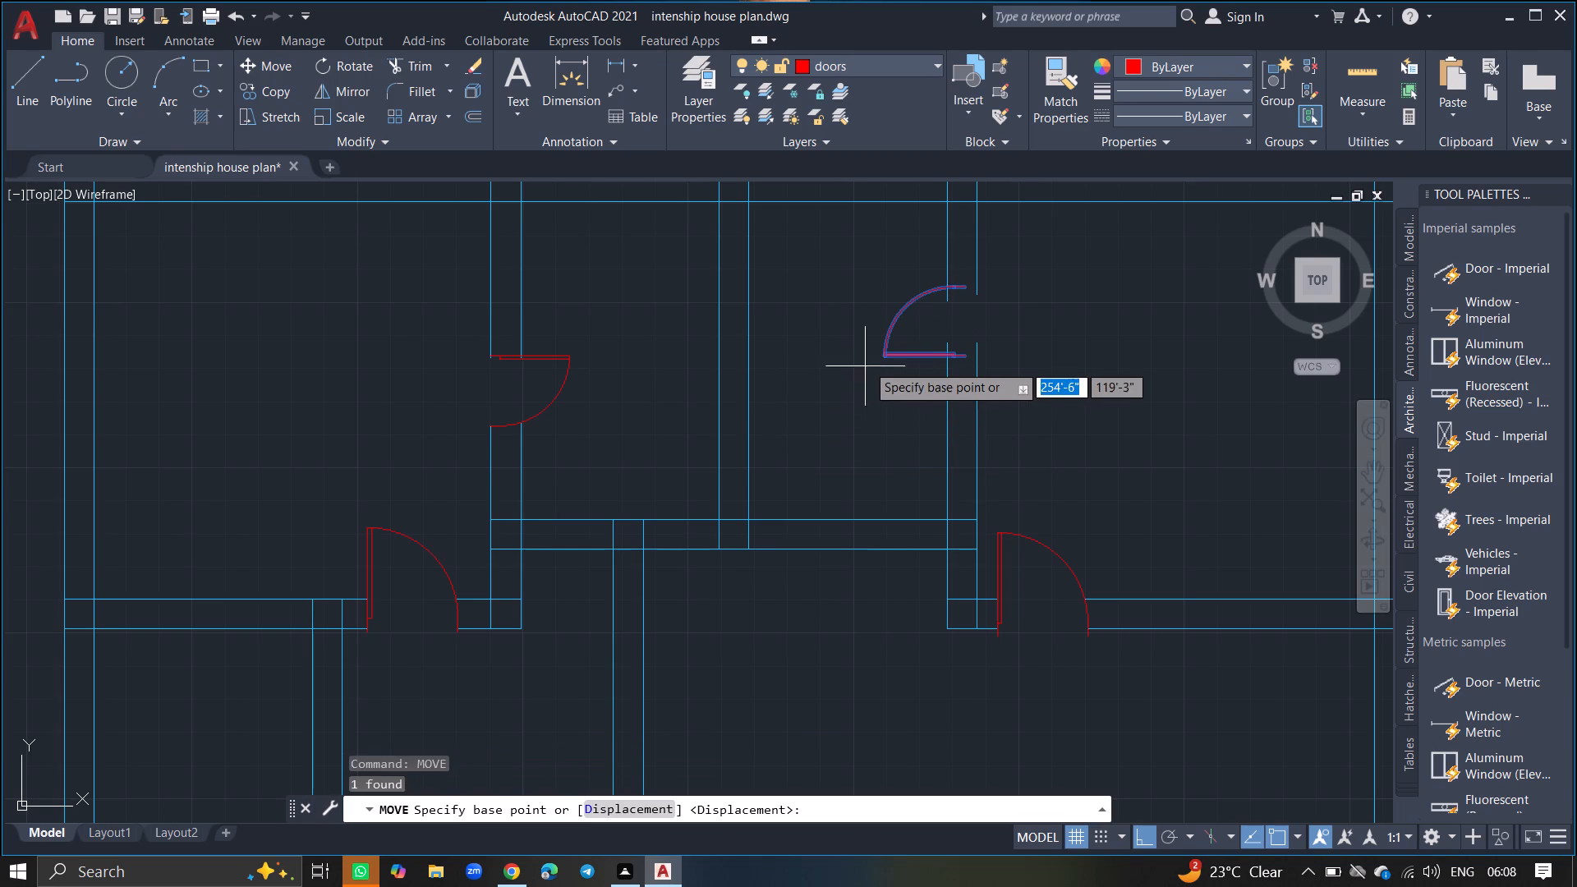
pyautogui.click(887, 352)
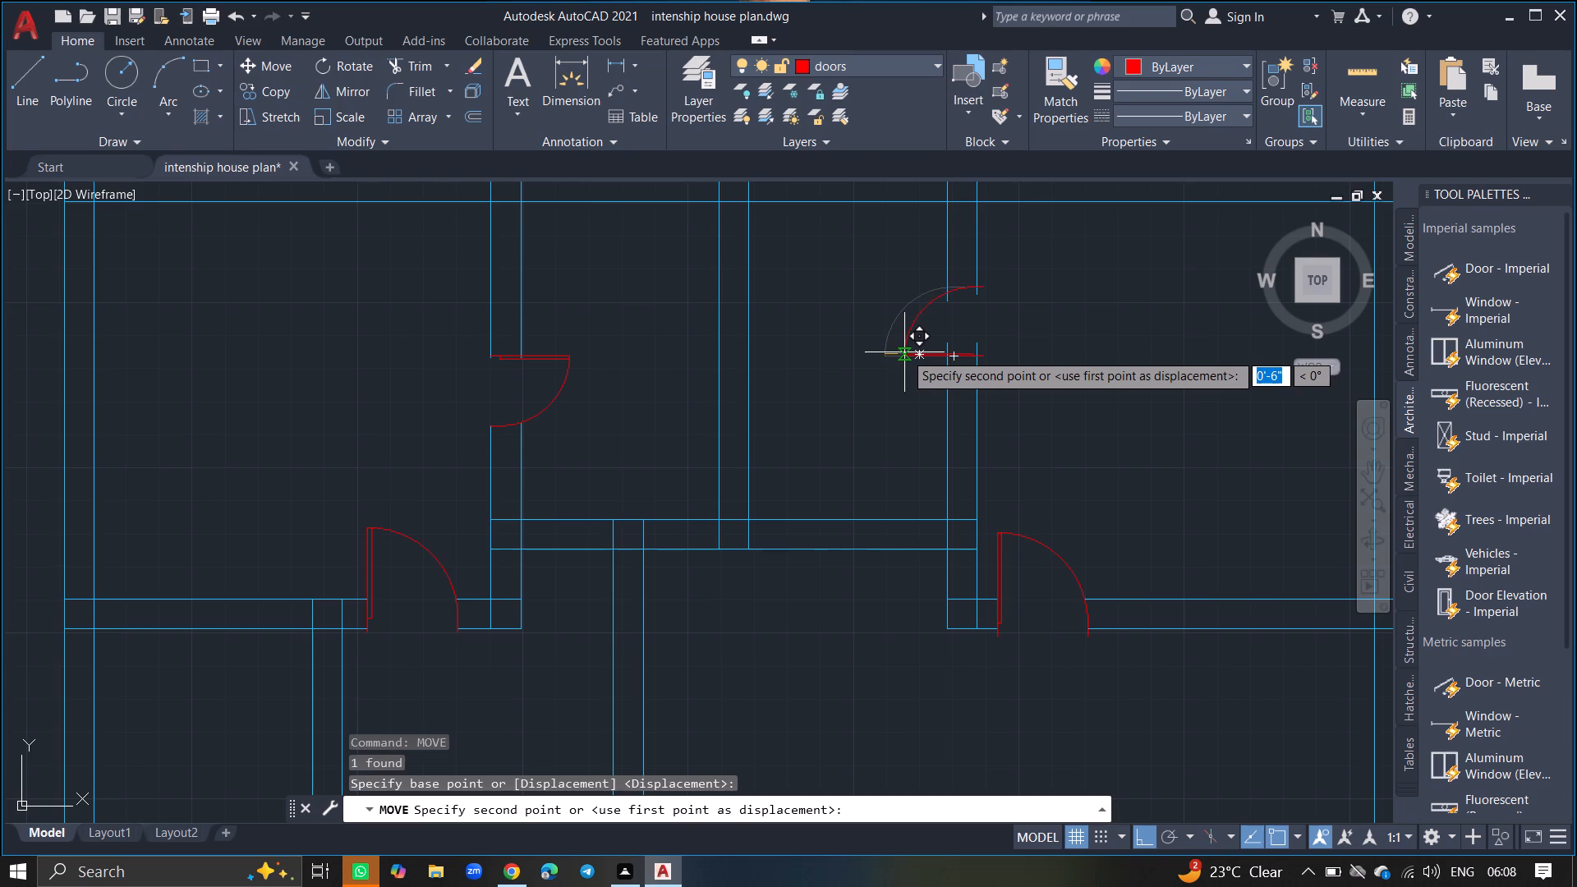
pyautogui.keyDown('ctrl'); pyautogui.scroll(4, 904, 361); pyautogui.keyUp('ctrl')
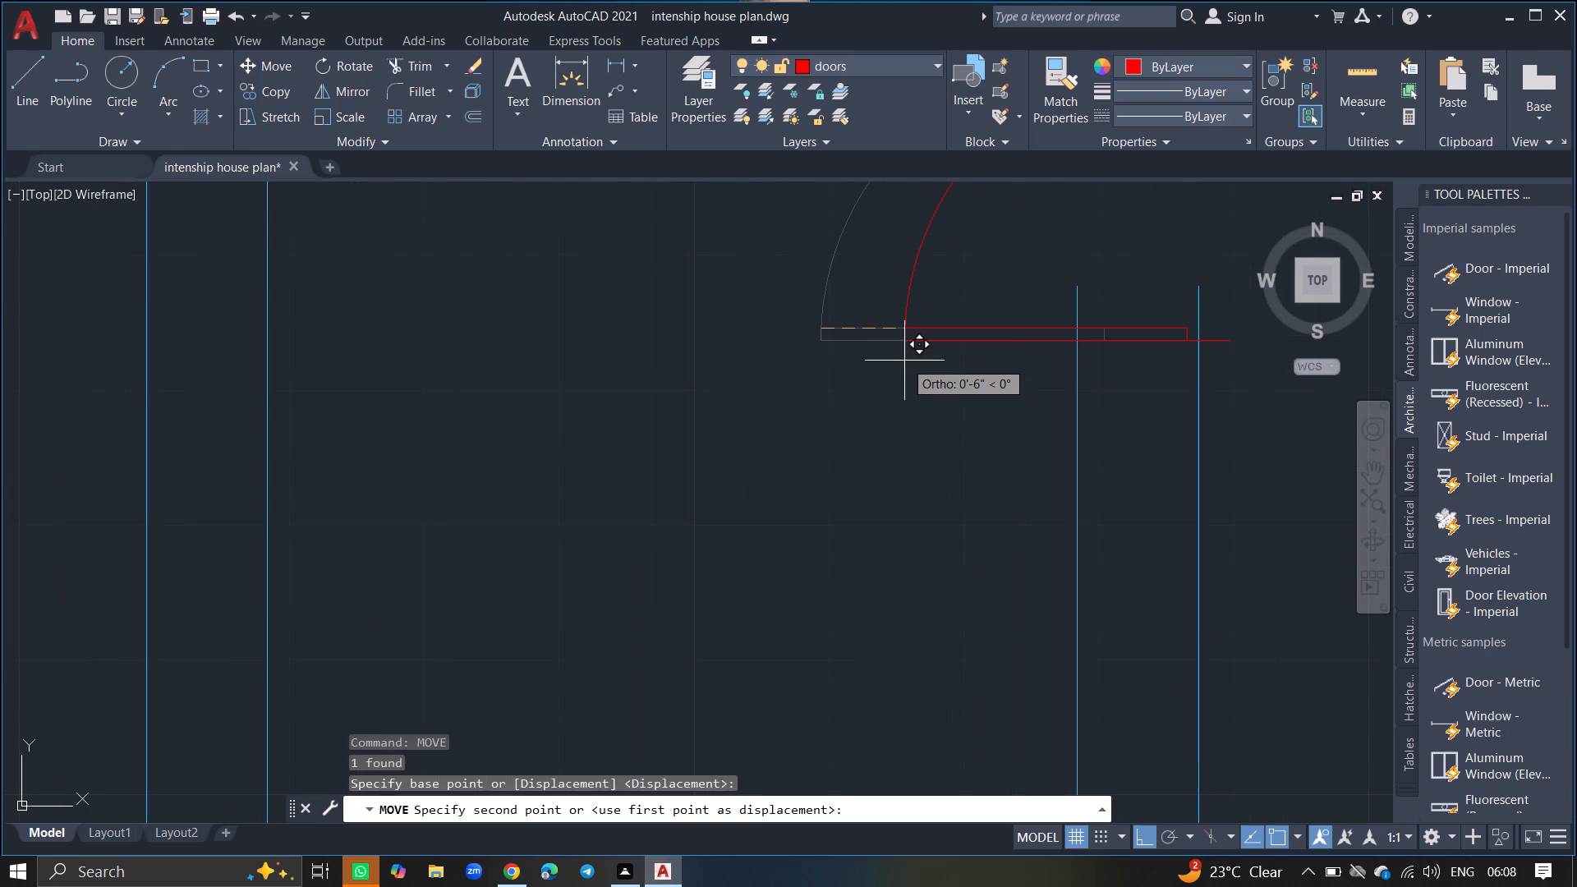
pyautogui.click(904, 361)
pyautogui.keyDown('ctrl'); pyautogui.scroll(-4, 1023, 314); pyautogui.keyUp('ctrl')
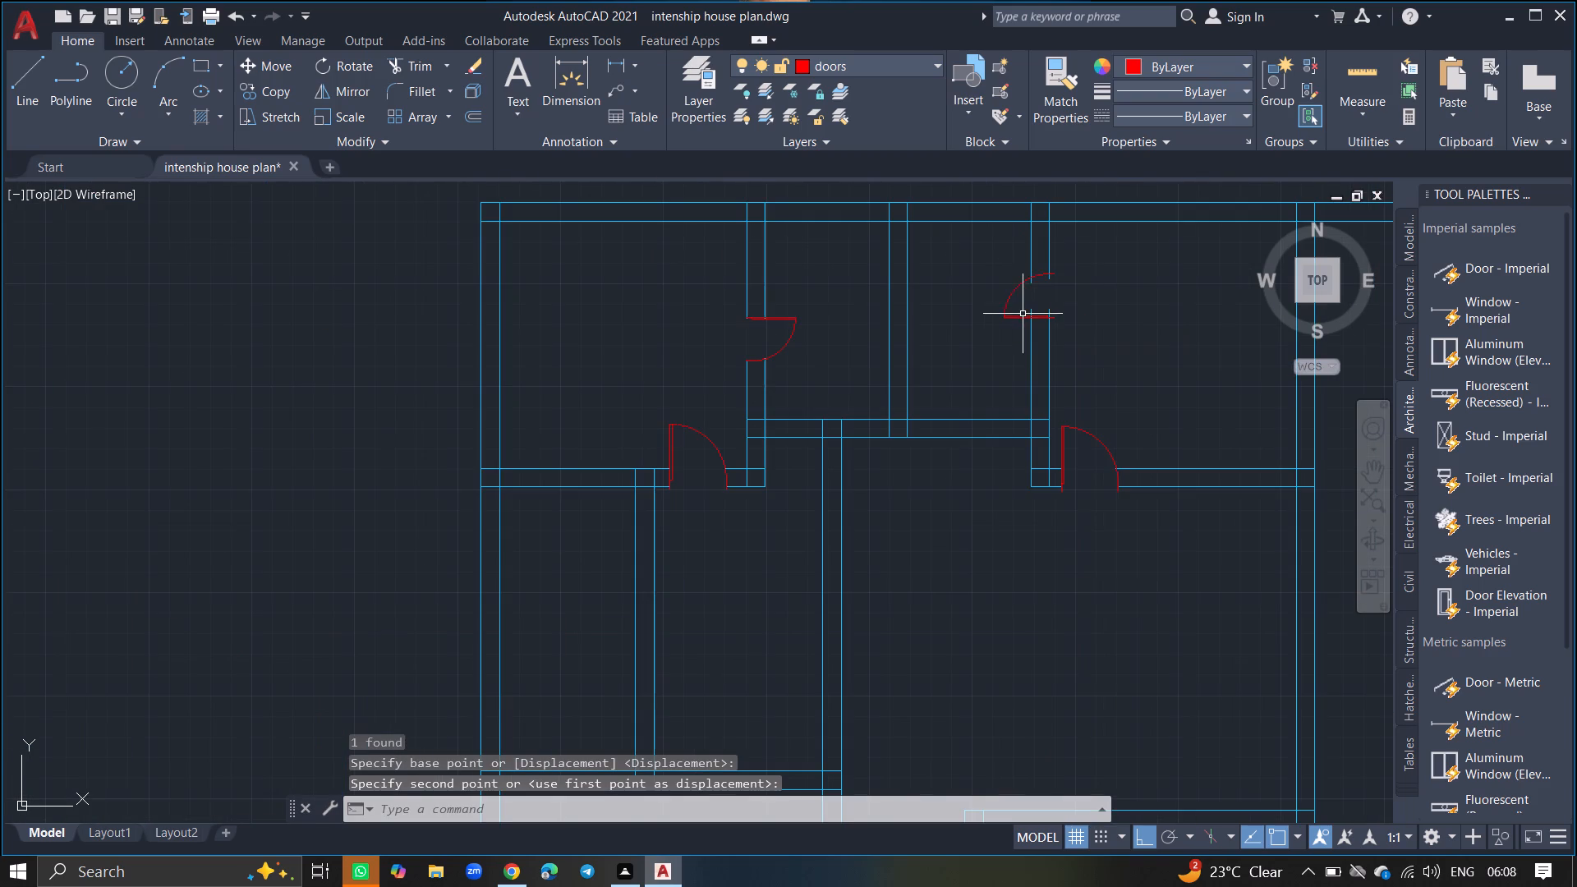
# Trim the four wall line ends inside the second small room's opening back to the door's arc and leaf.
pyautogui.keyDown('ctrl'); pyautogui.scroll(5, 1060, 269); pyautogui.keyUp('ctrl')
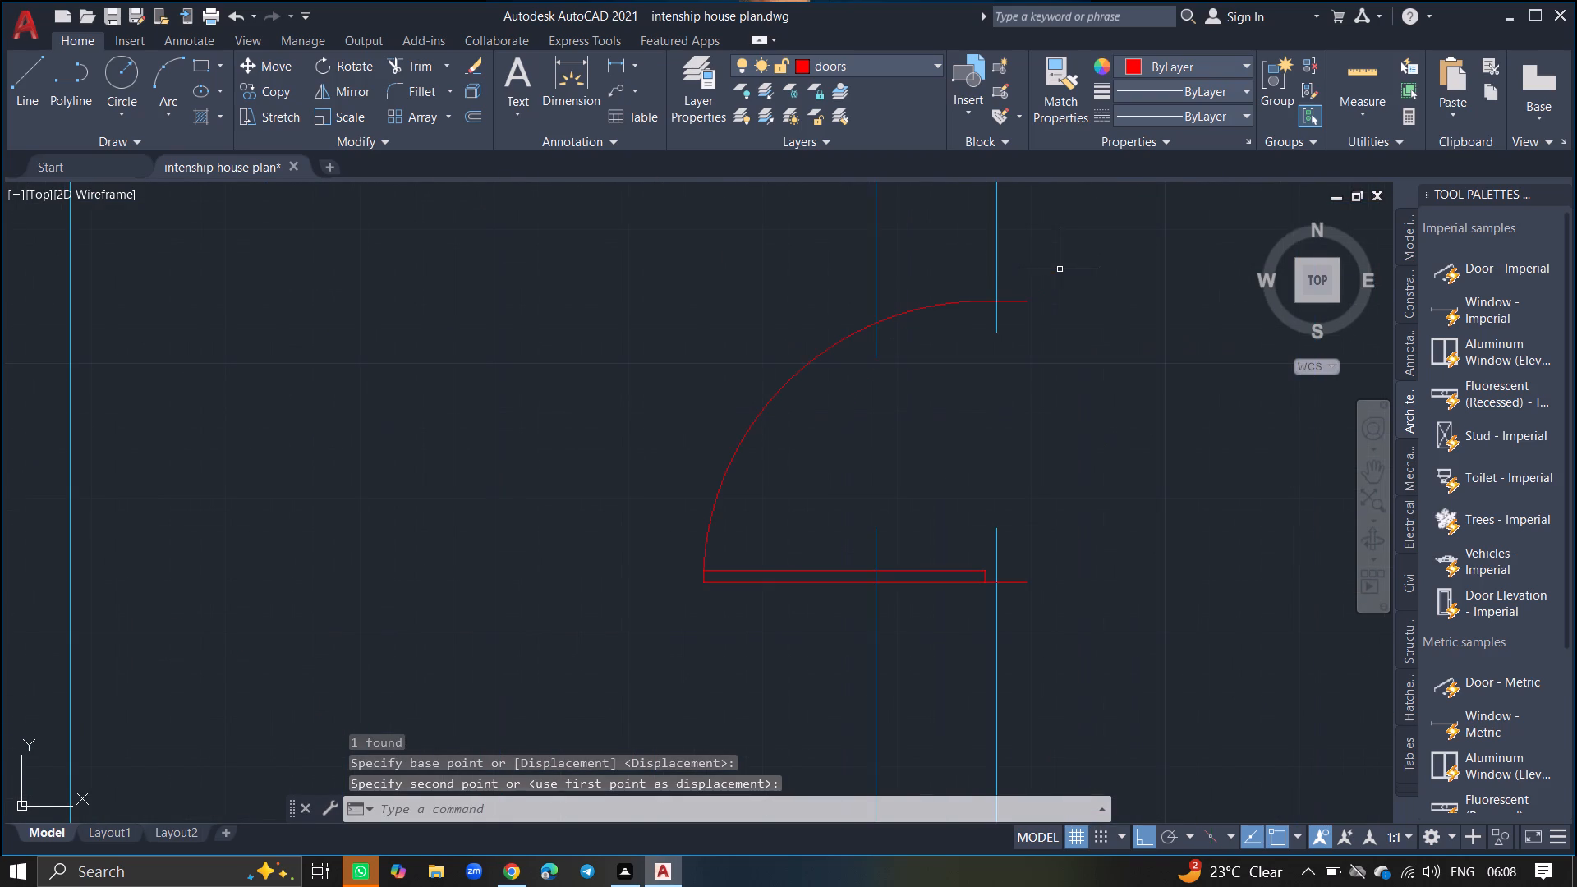
pyautogui.write('tr')
pyautogui.press('Return')
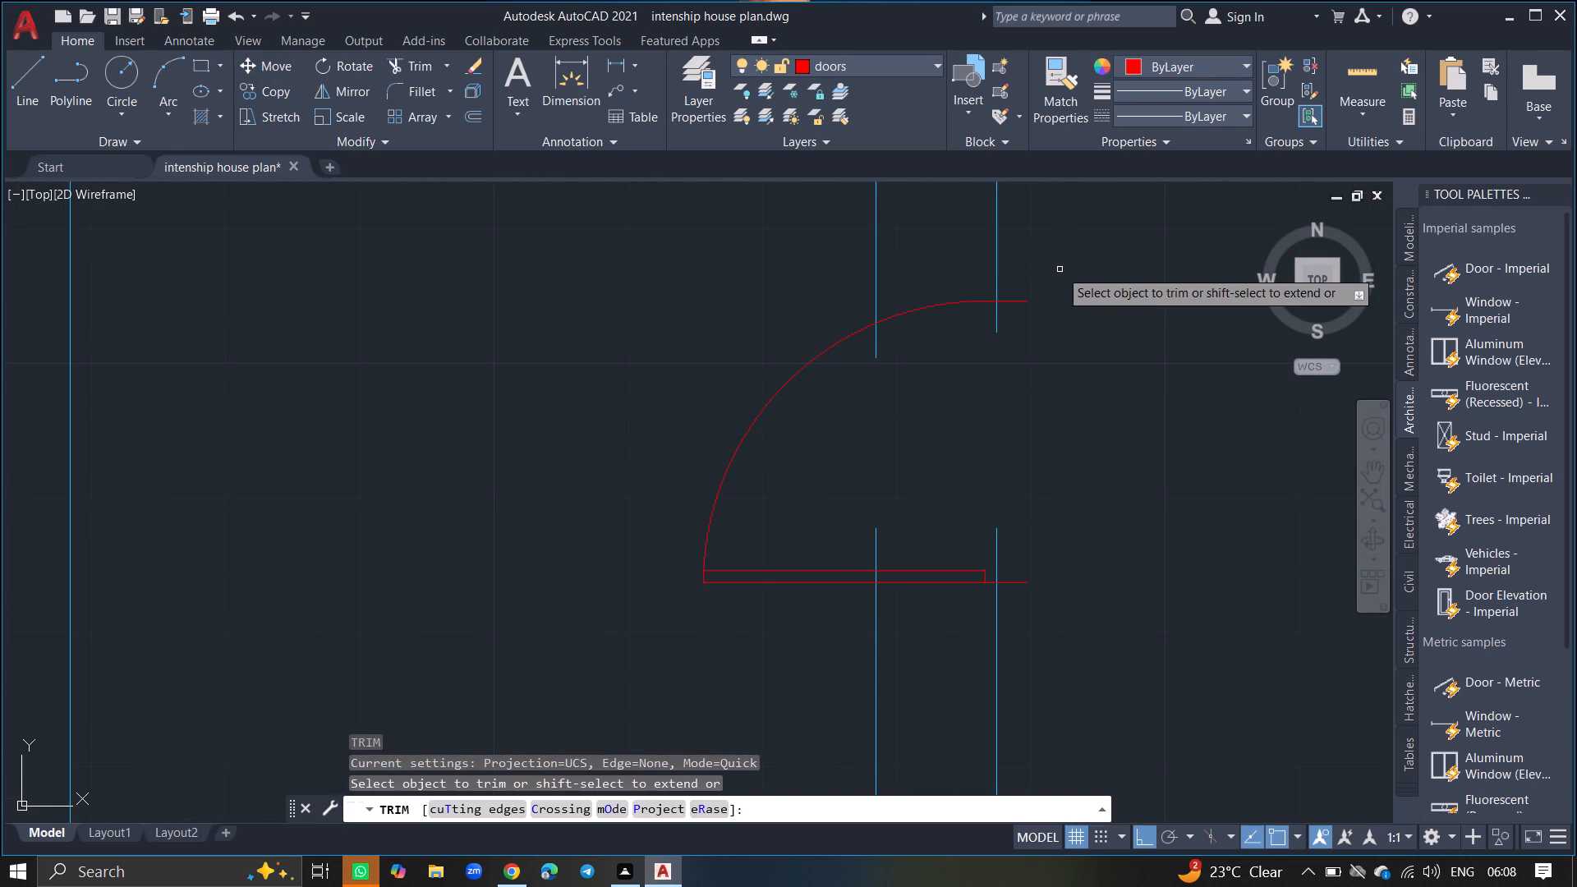
pyautogui.click(995, 323)
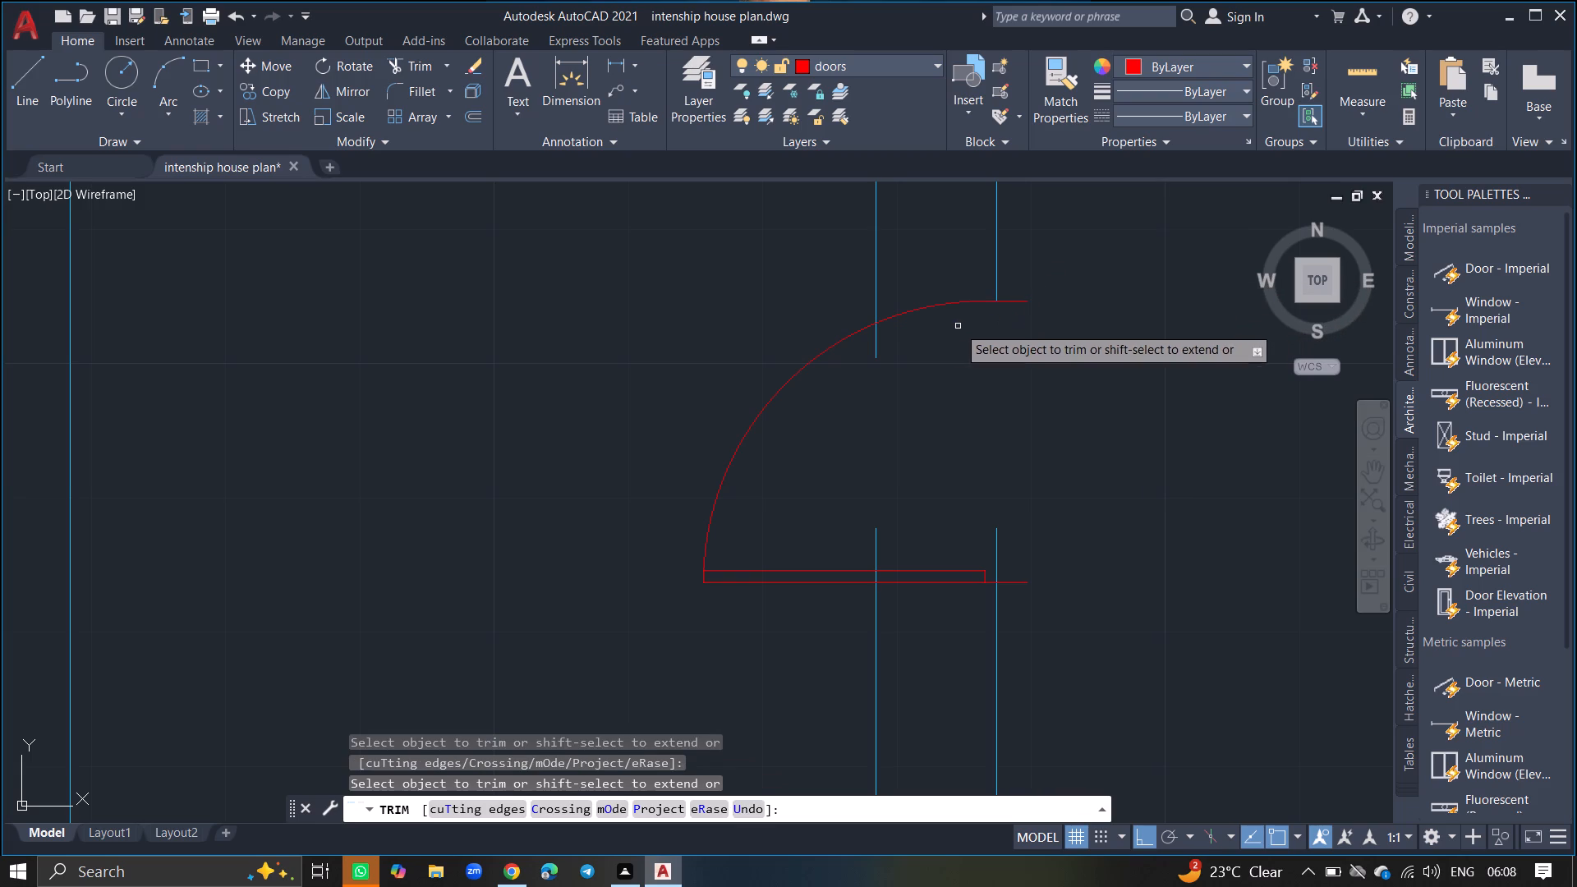
pyautogui.click(876, 342)
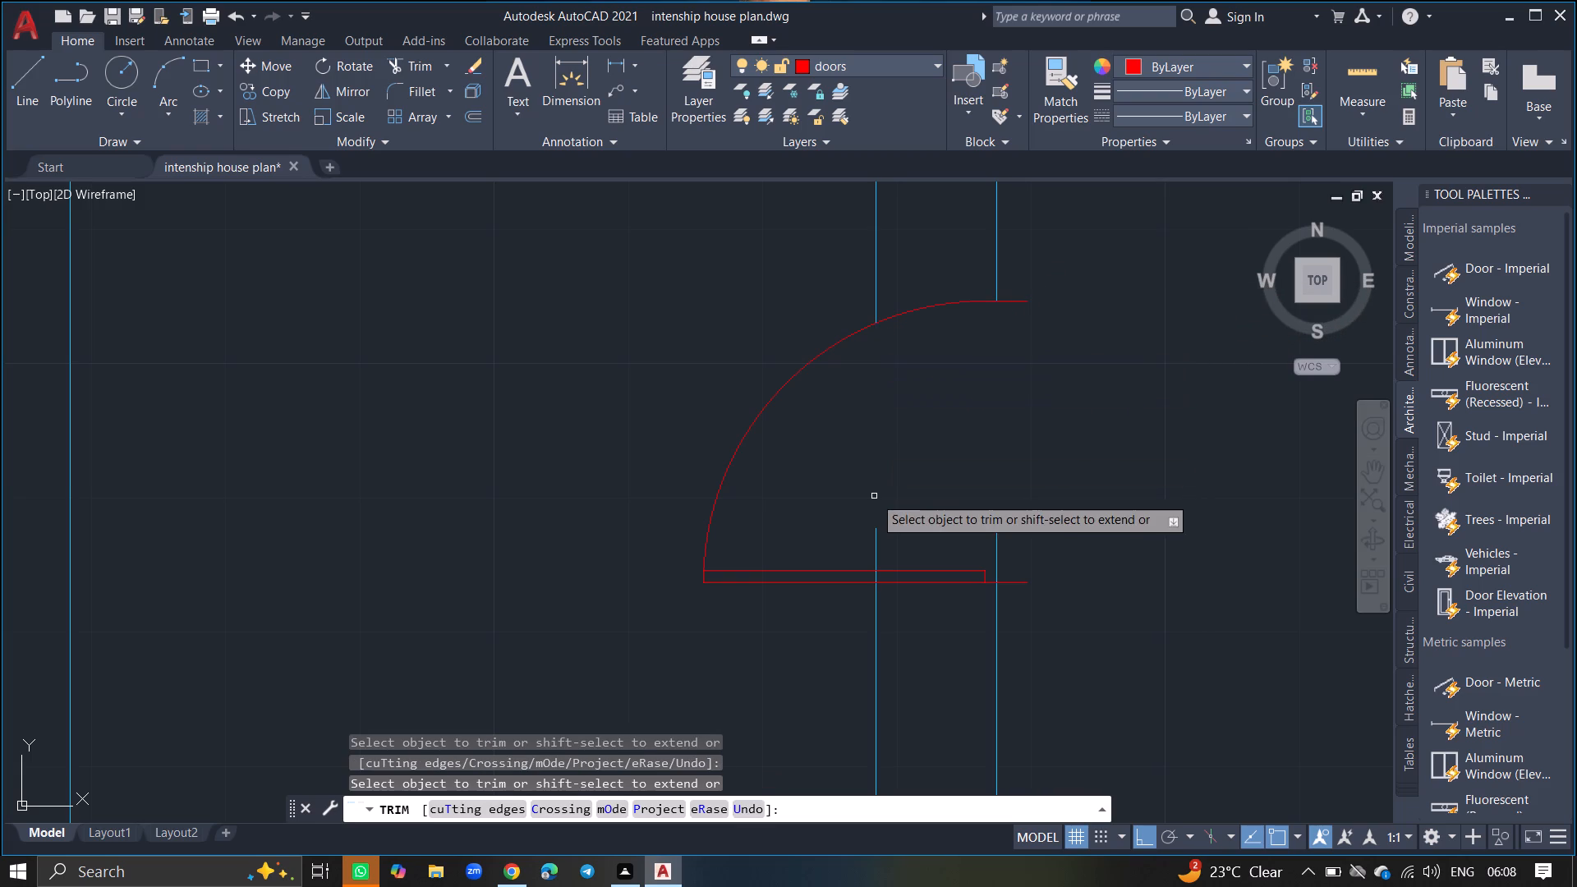
pyautogui.click(878, 535)
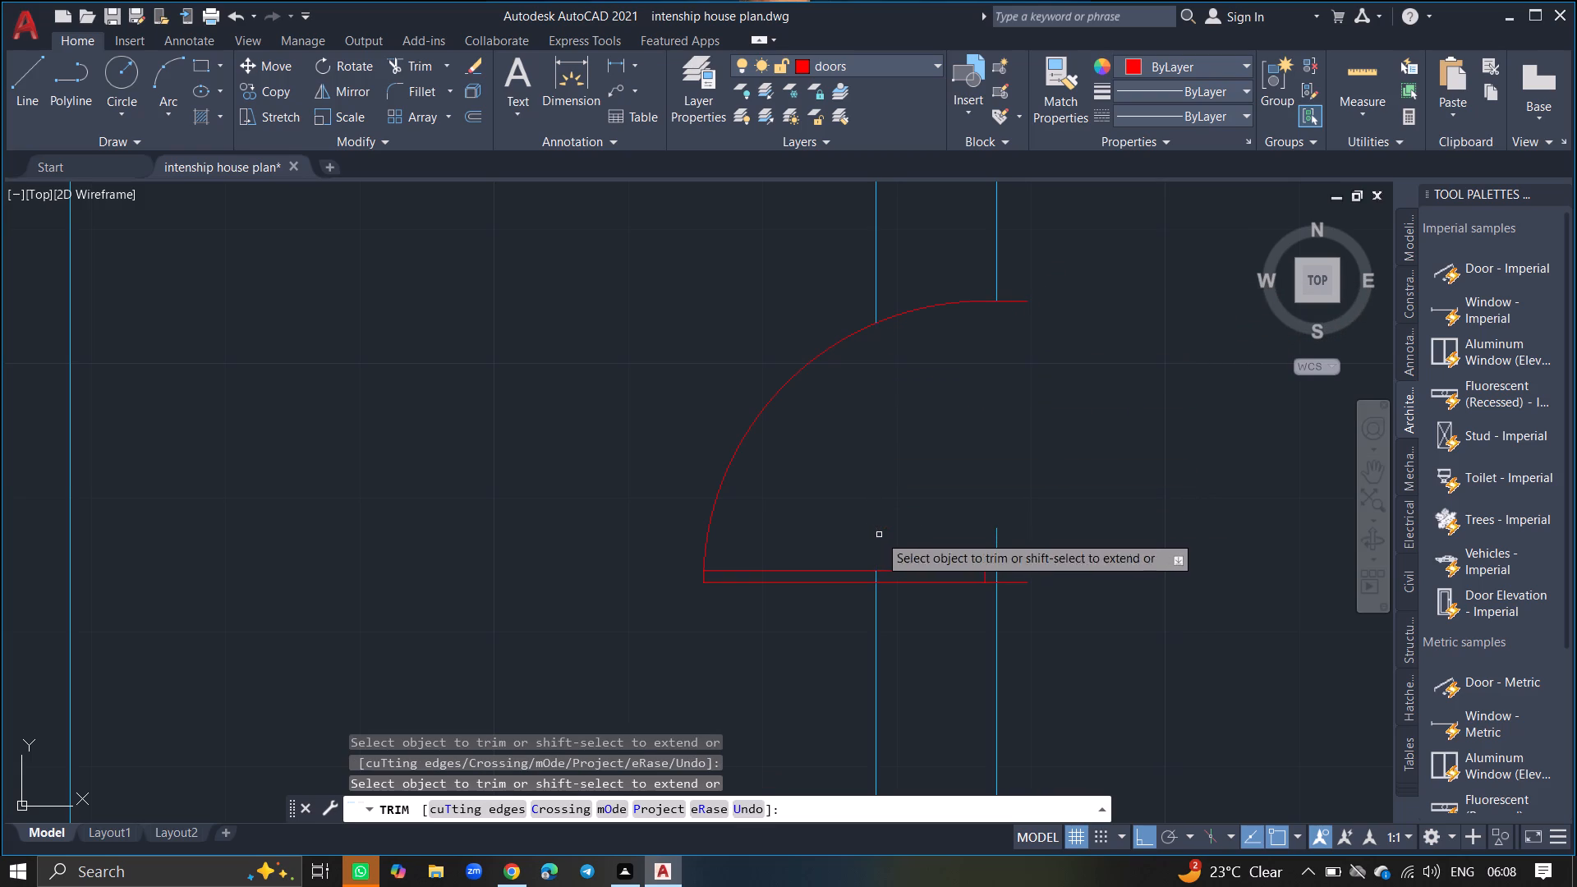
pyautogui.click(997, 541)
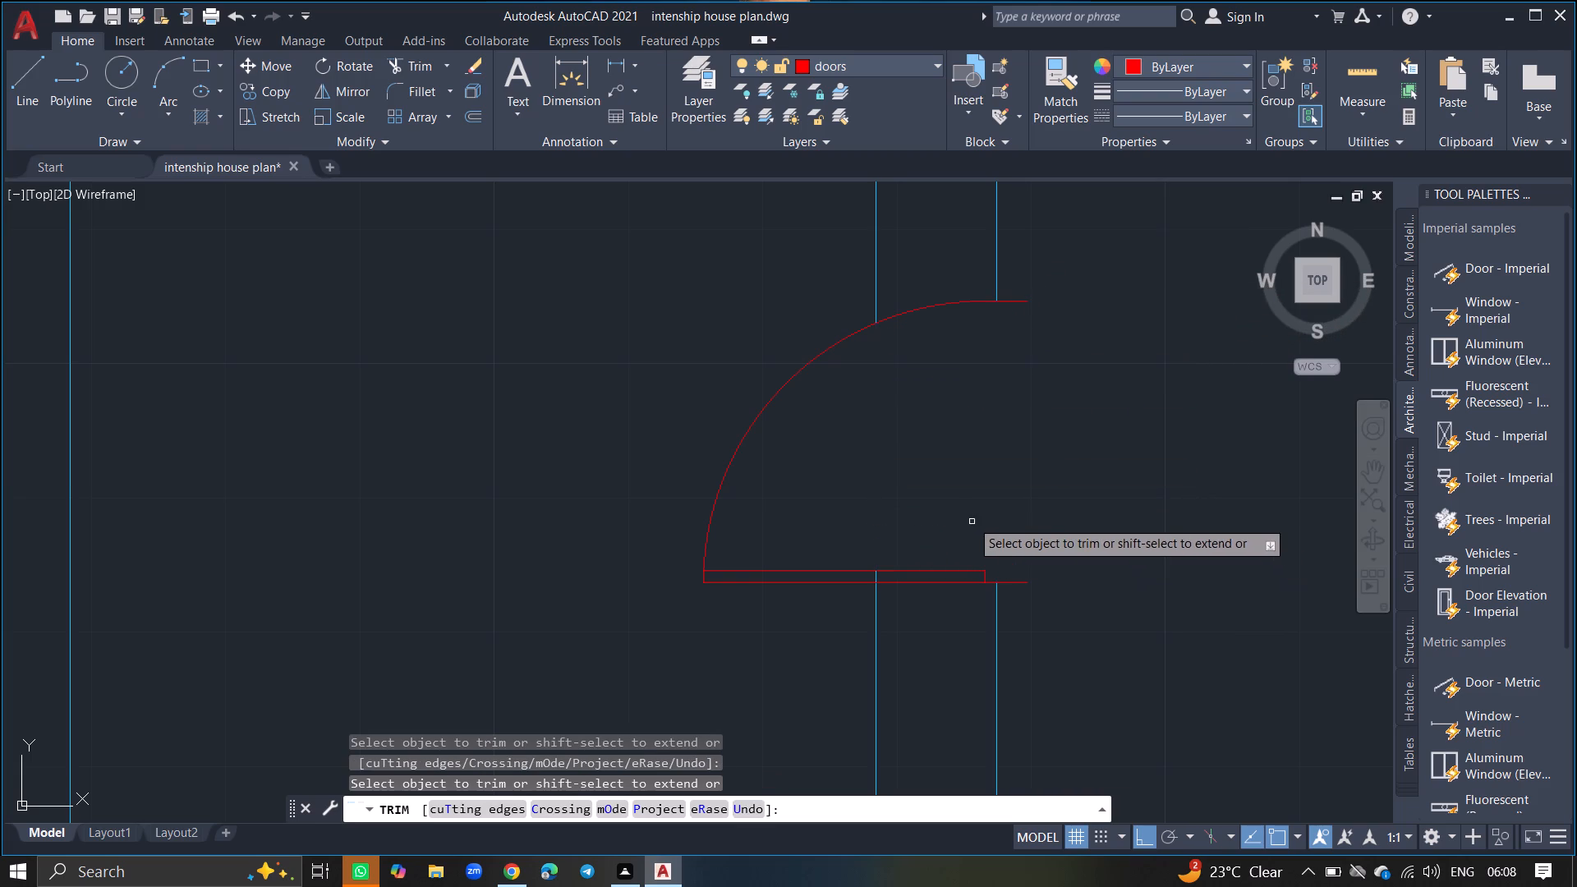
pyautogui.press('Return')
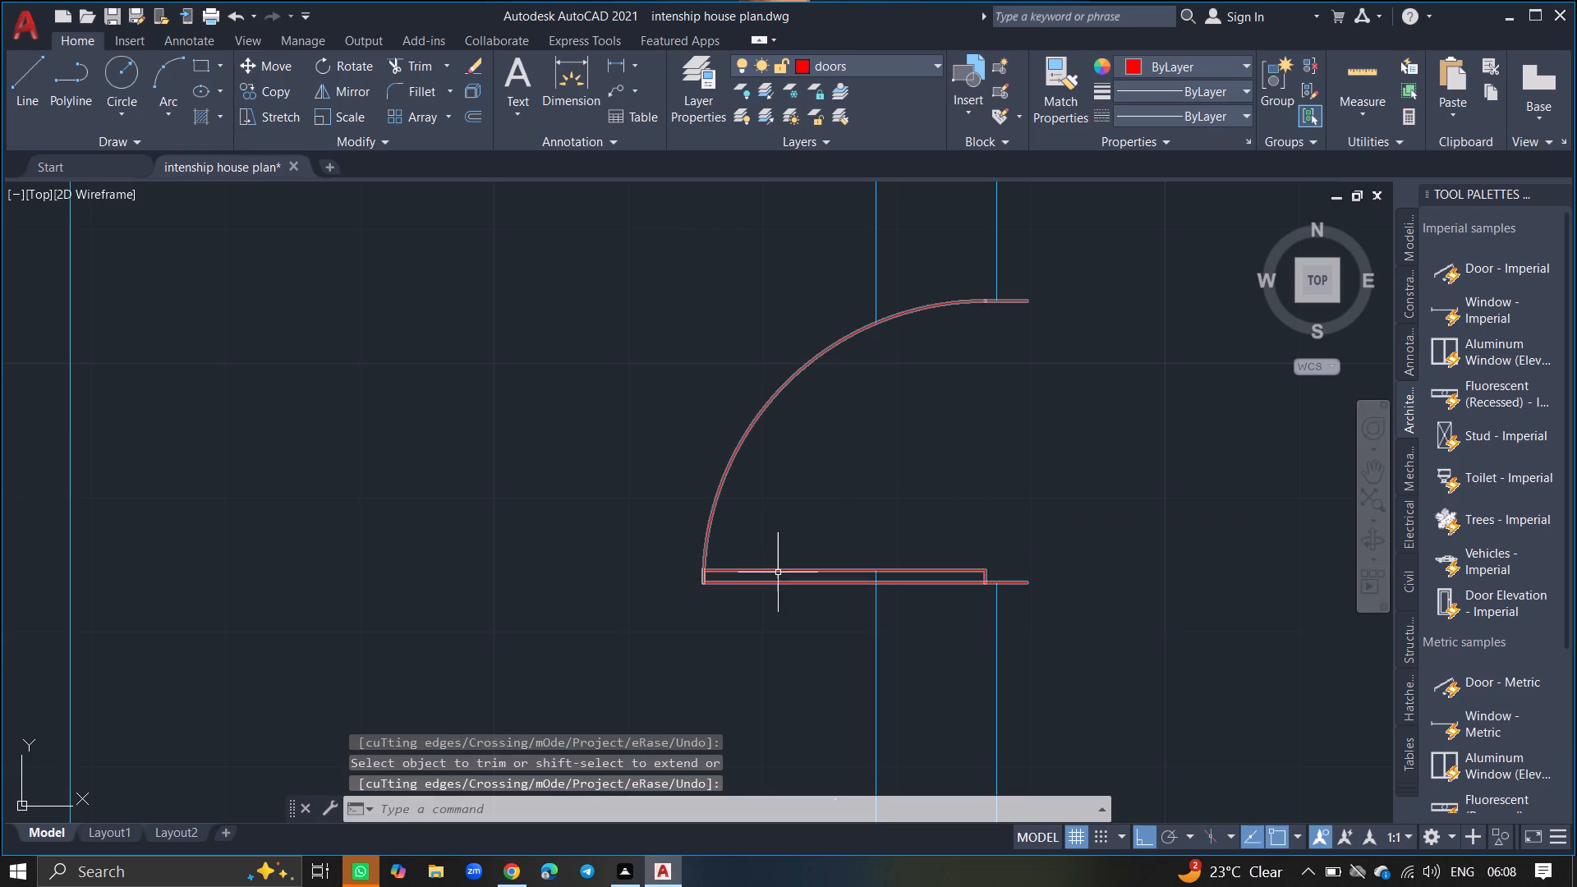
# Move the second small room's door block about 2" at 180°, lining up its jamb end with the wall's far line.
pyautogui.click(777, 573)
pyautogui.write('move')
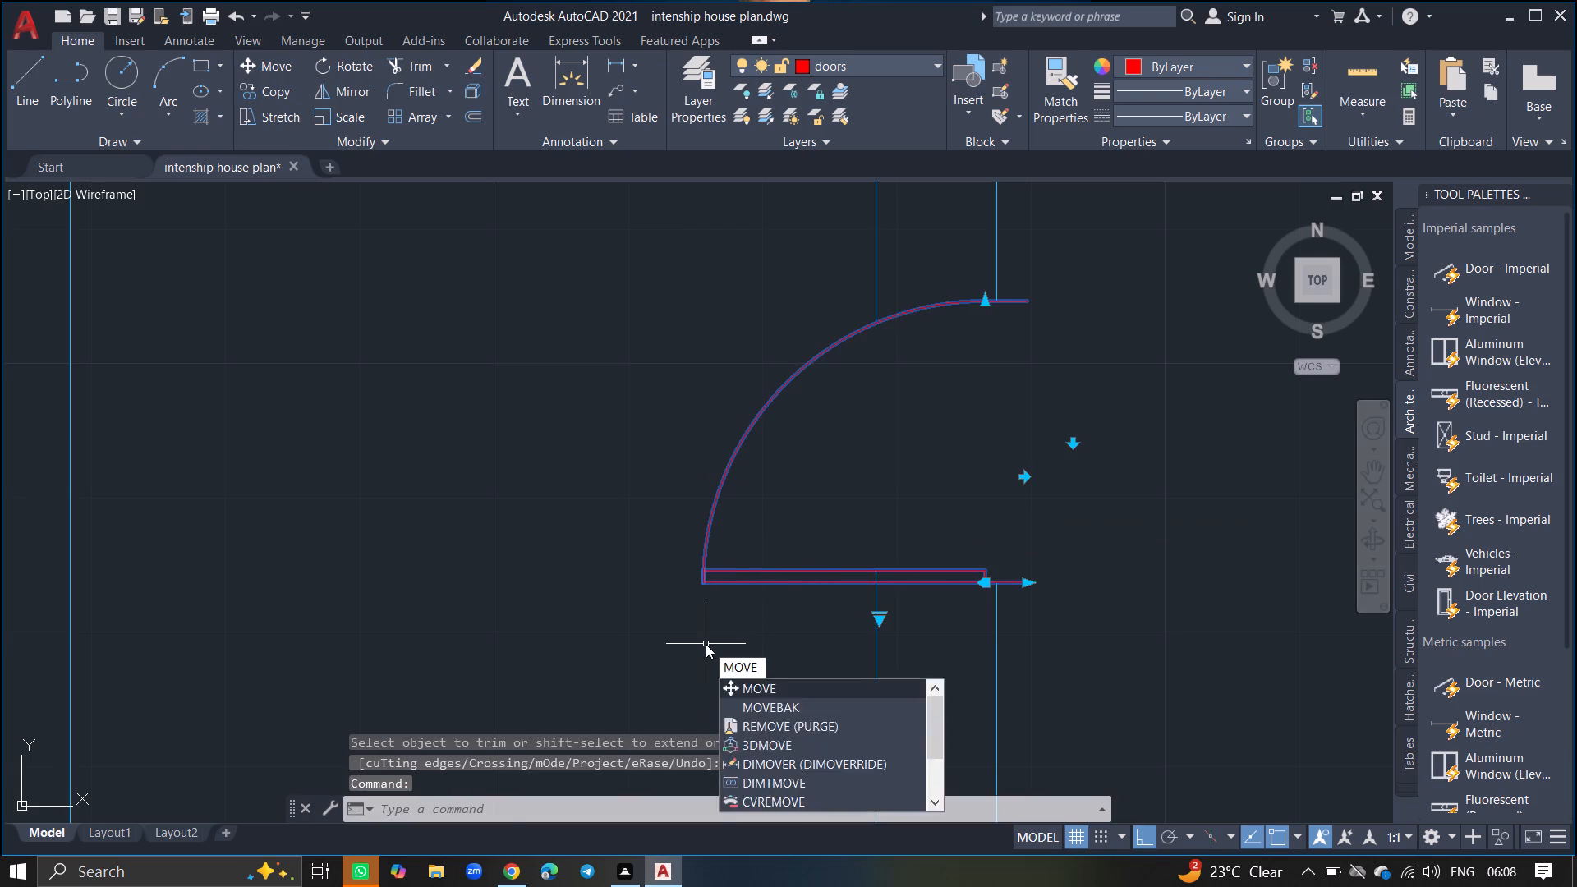
pyautogui.press('Return')
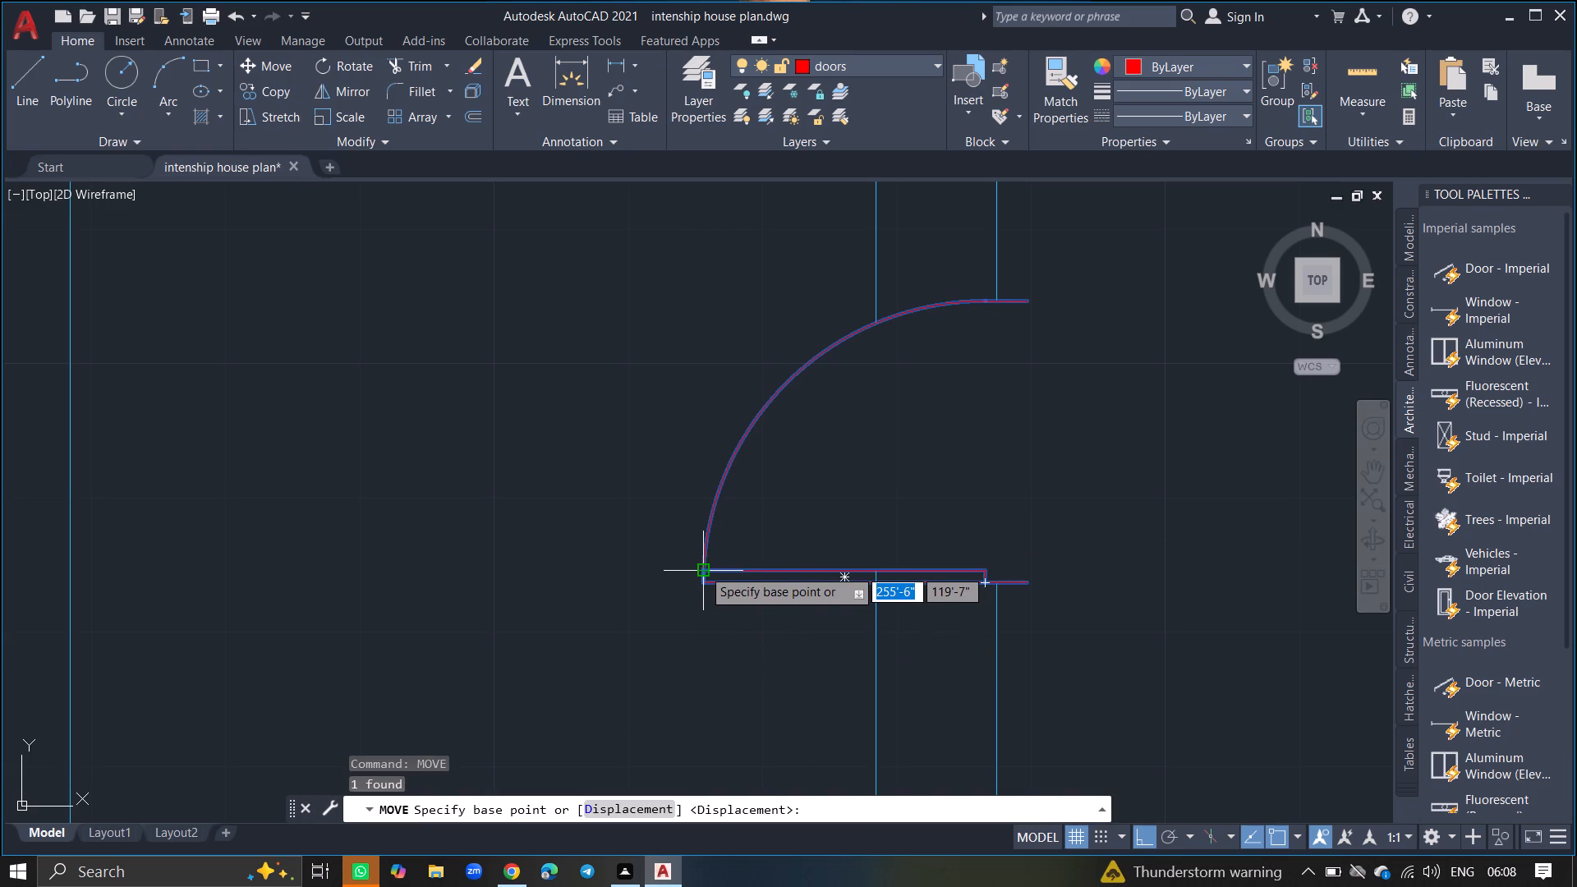
pyautogui.click(702, 568)
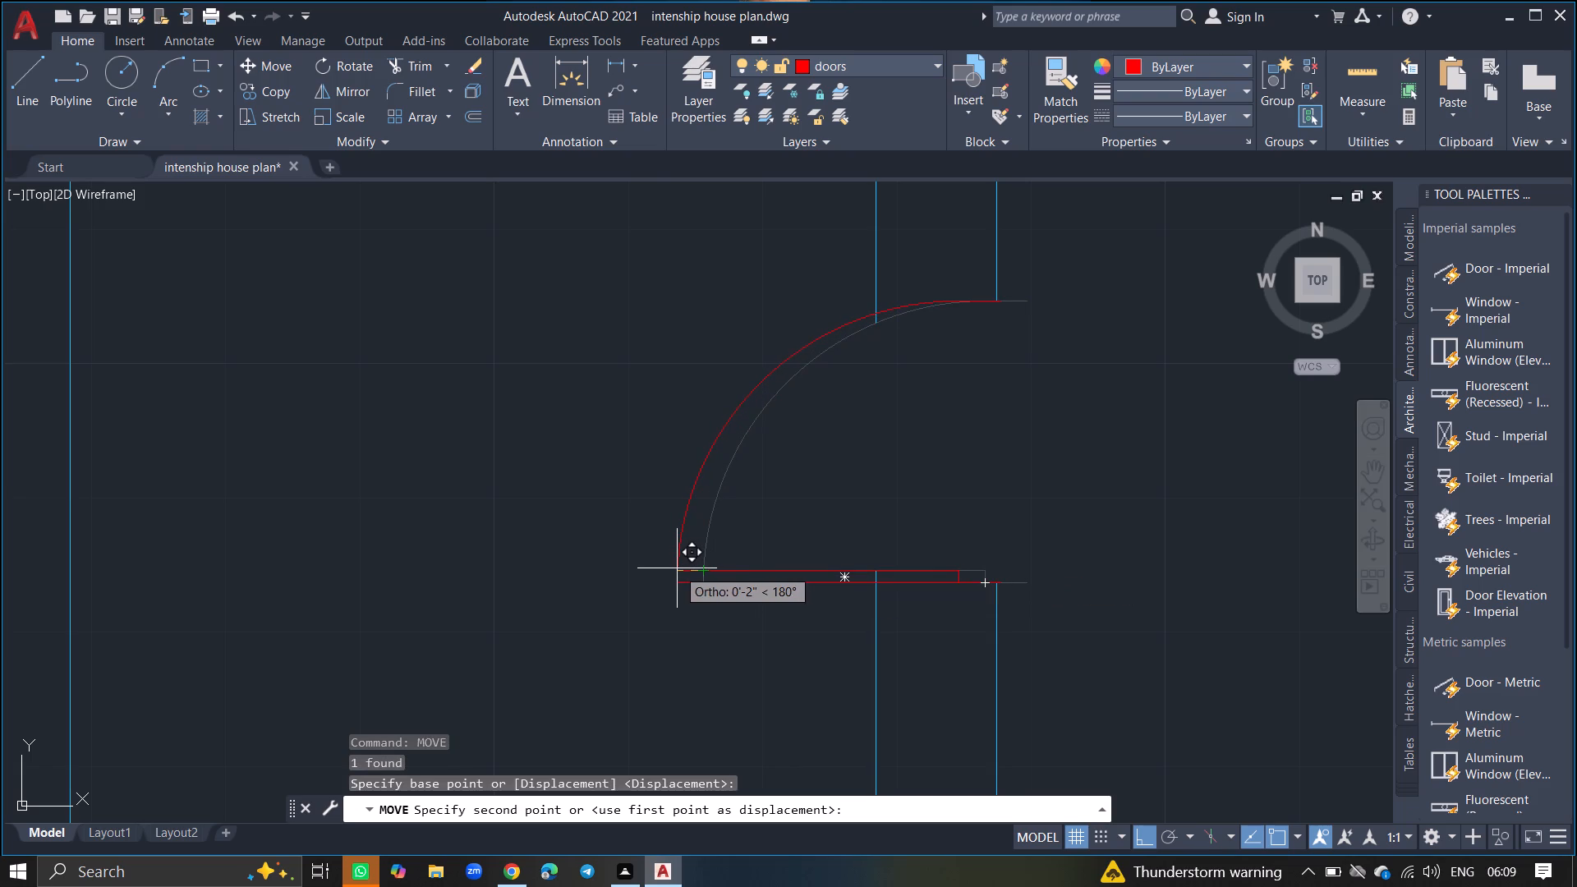
pyautogui.click(677, 568)
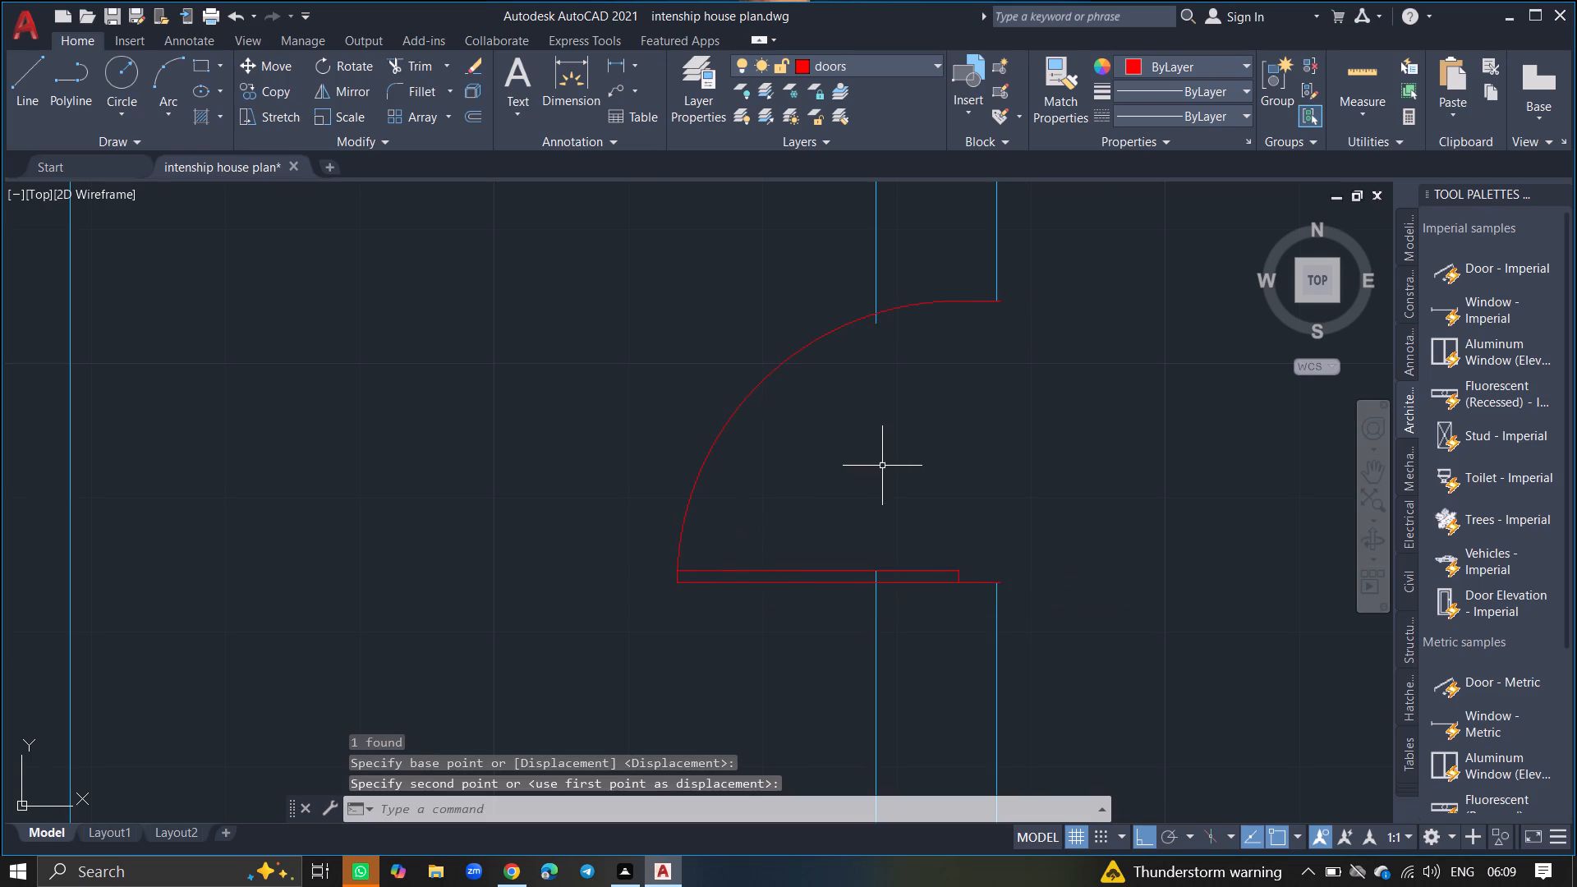
# Trim the short wall line piece left inside the leaf of the second small room's door.
pyautogui.write('trim')
pyautogui.press('Return')
pyautogui.keyDown('ctrl'); pyautogui.scroll(4, 909, 636); pyautogui.keyUp('ctrl')
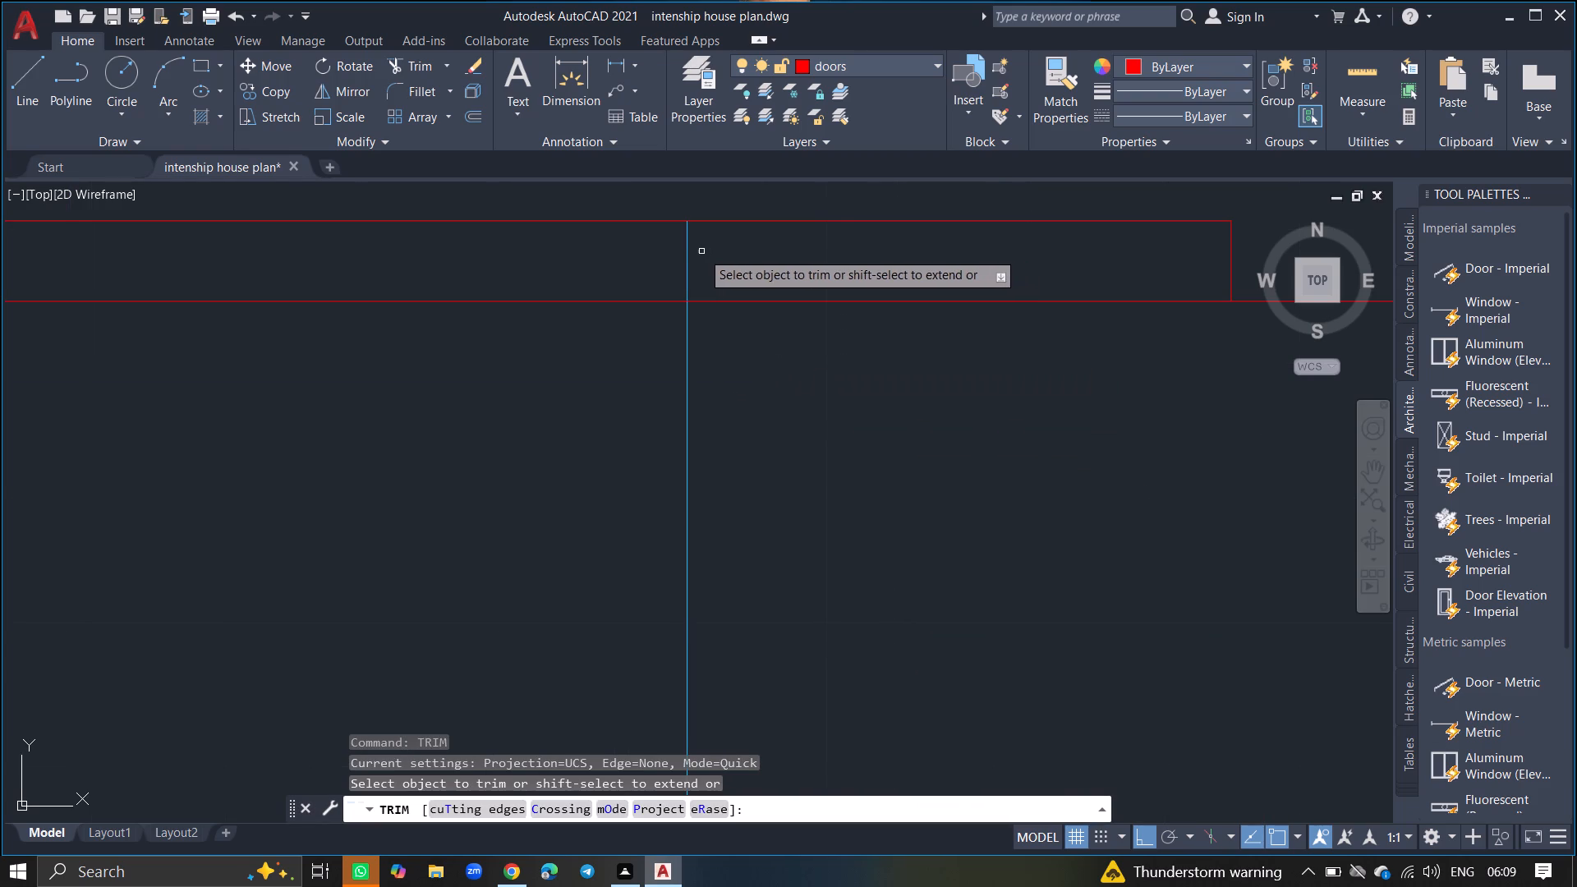
pyautogui.click(687, 257)
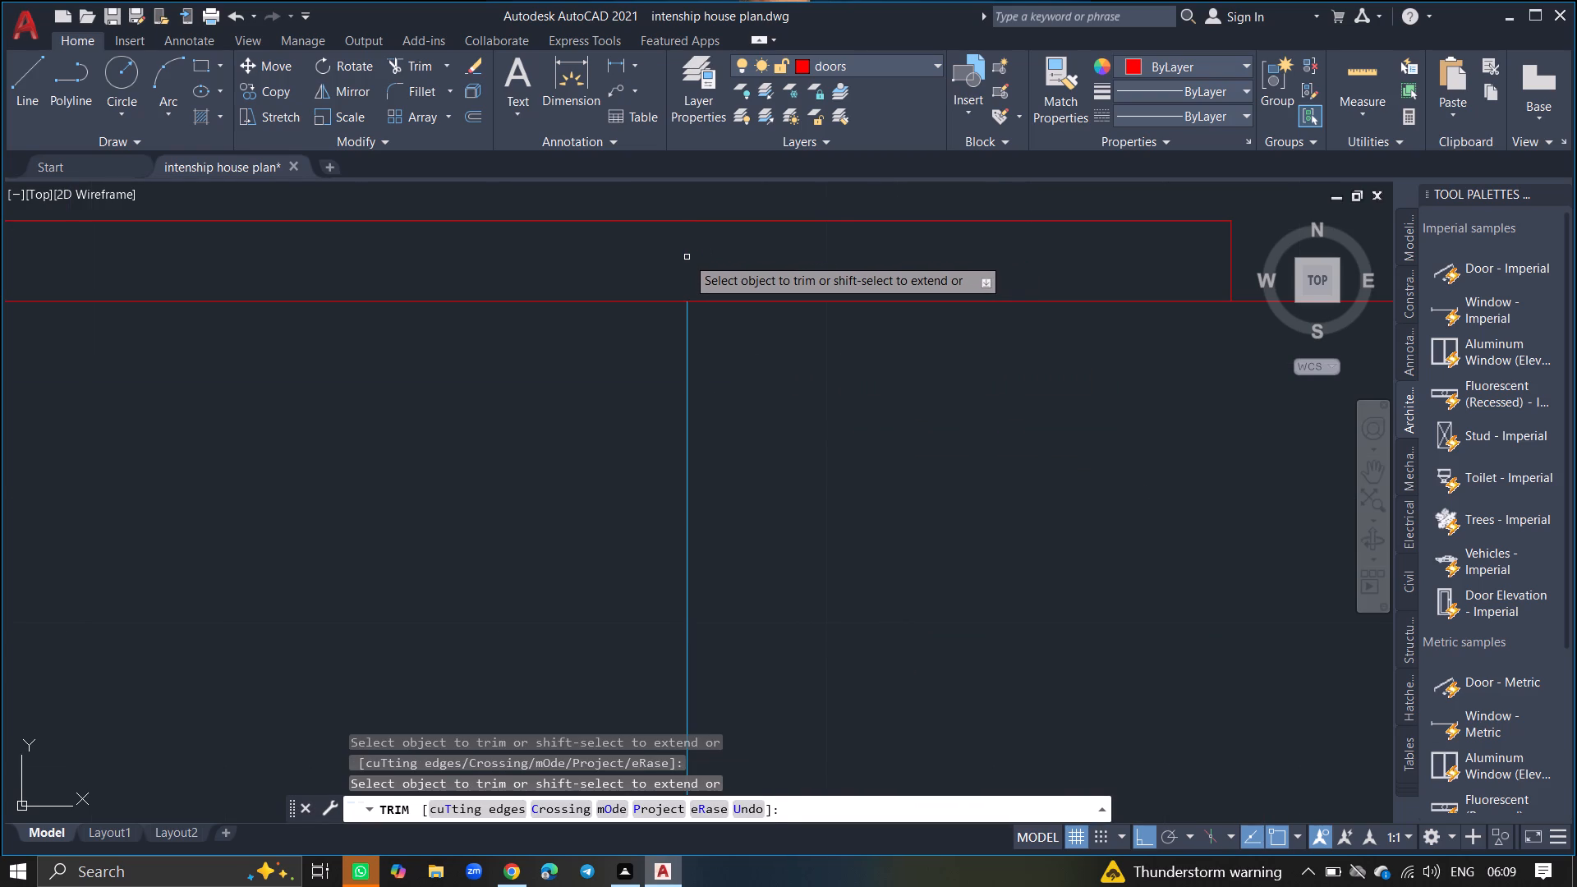
pyautogui.press('Return')
pyautogui.keyDown('ctrl'); pyautogui.scroll(-5, 687, 257); pyautogui.keyUp('ctrl')
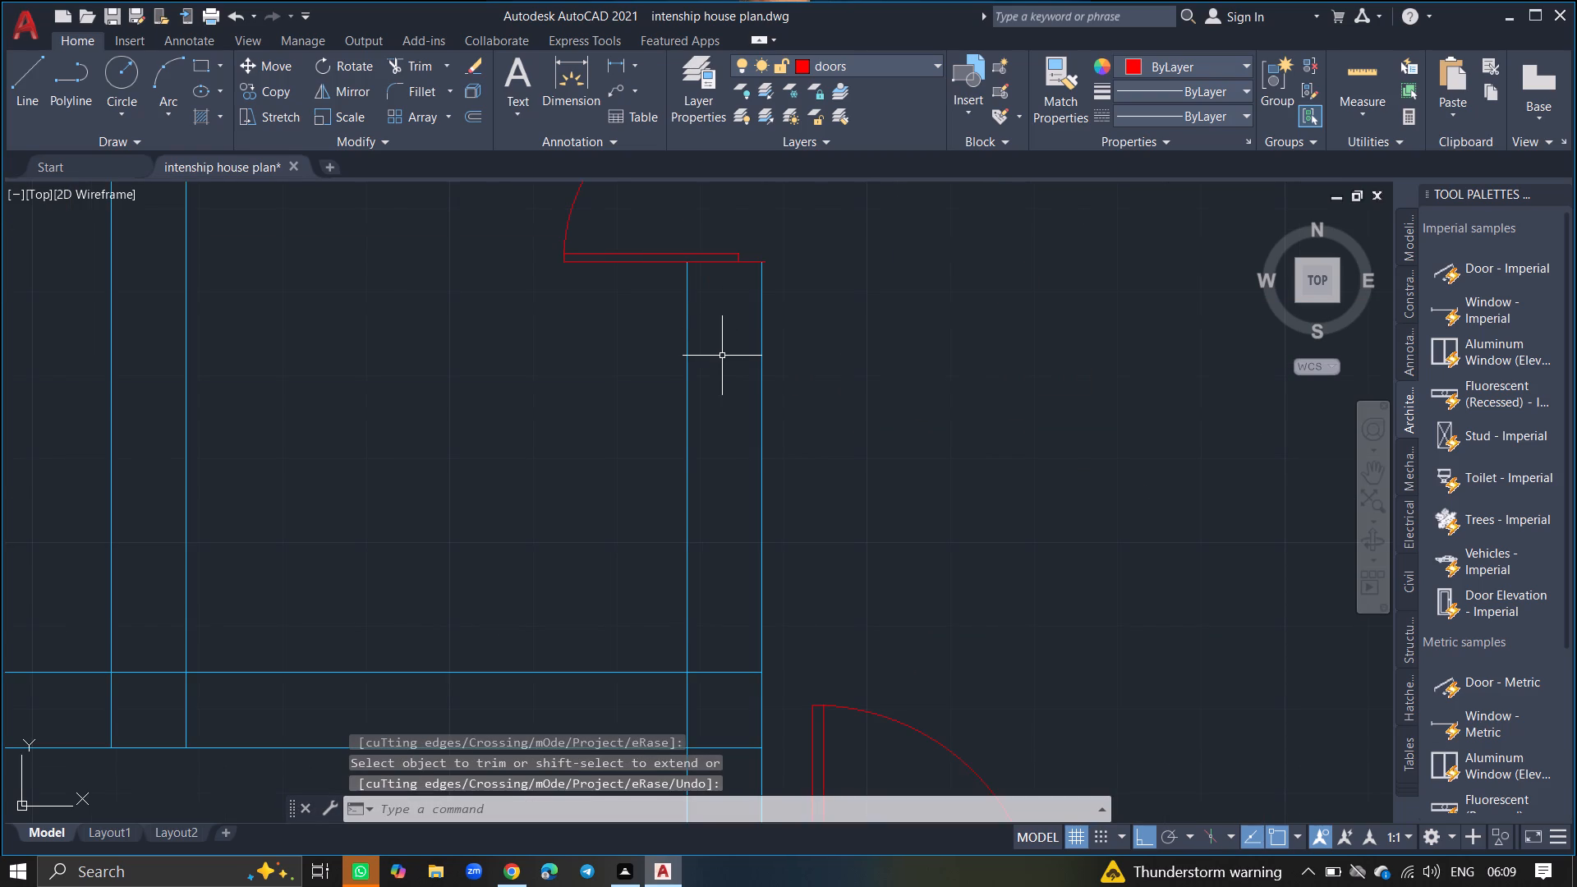
pyautogui.keyDown('ctrl'); pyautogui.scroll(-3, 723, 362); pyautogui.keyUp('ctrl')
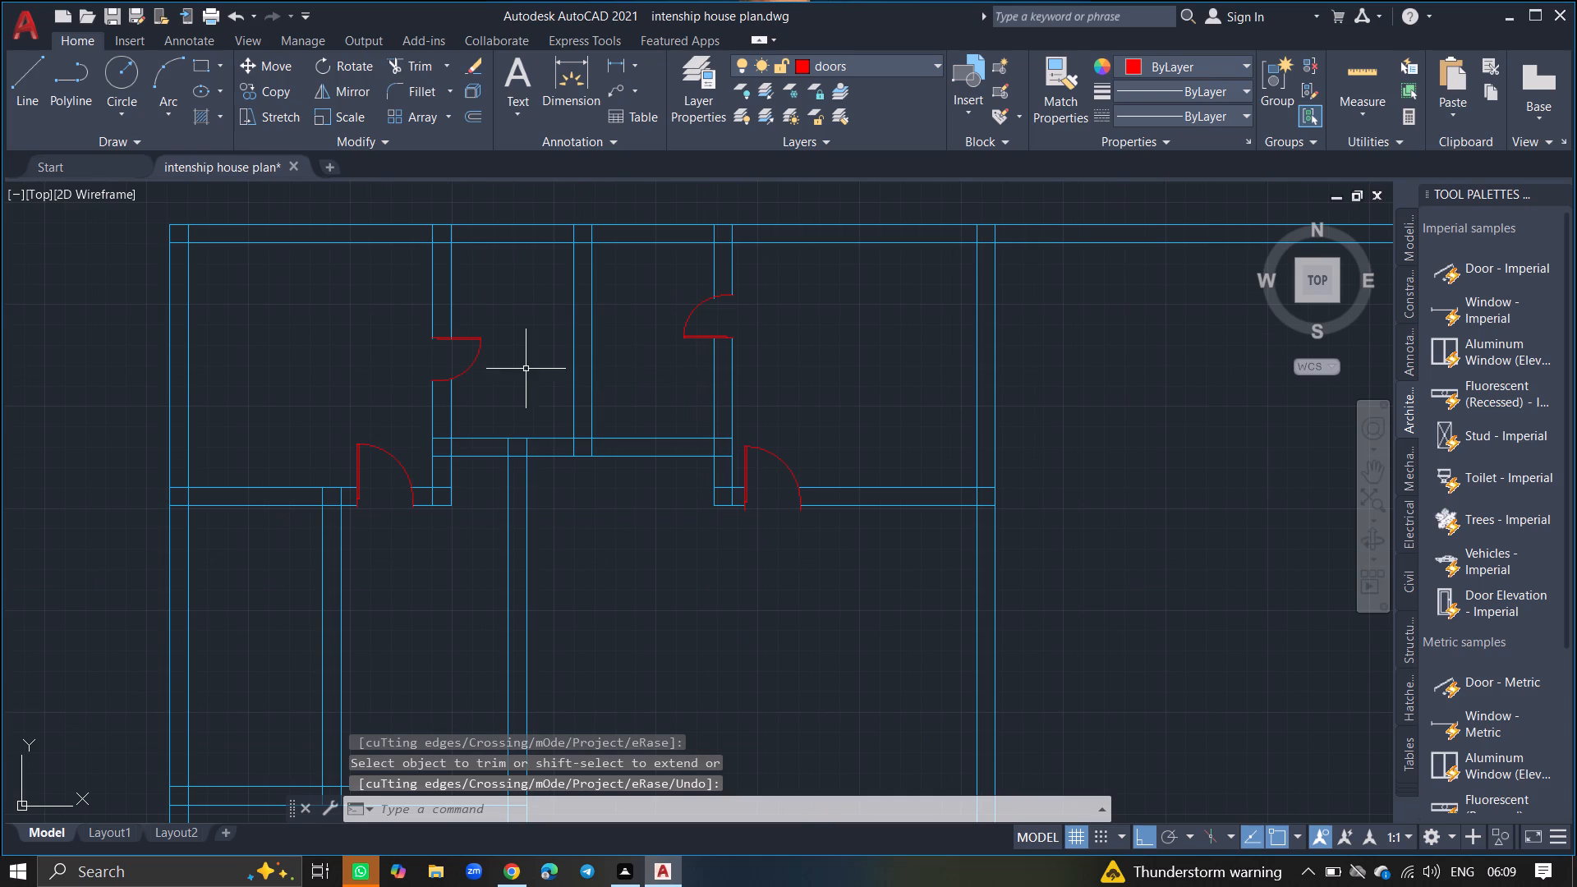
# Copy the first small room's door block about 30'-4" at 276° with Ortho off, onto the wall of the small room at the plan's bottom.
pyautogui.click(475, 359)
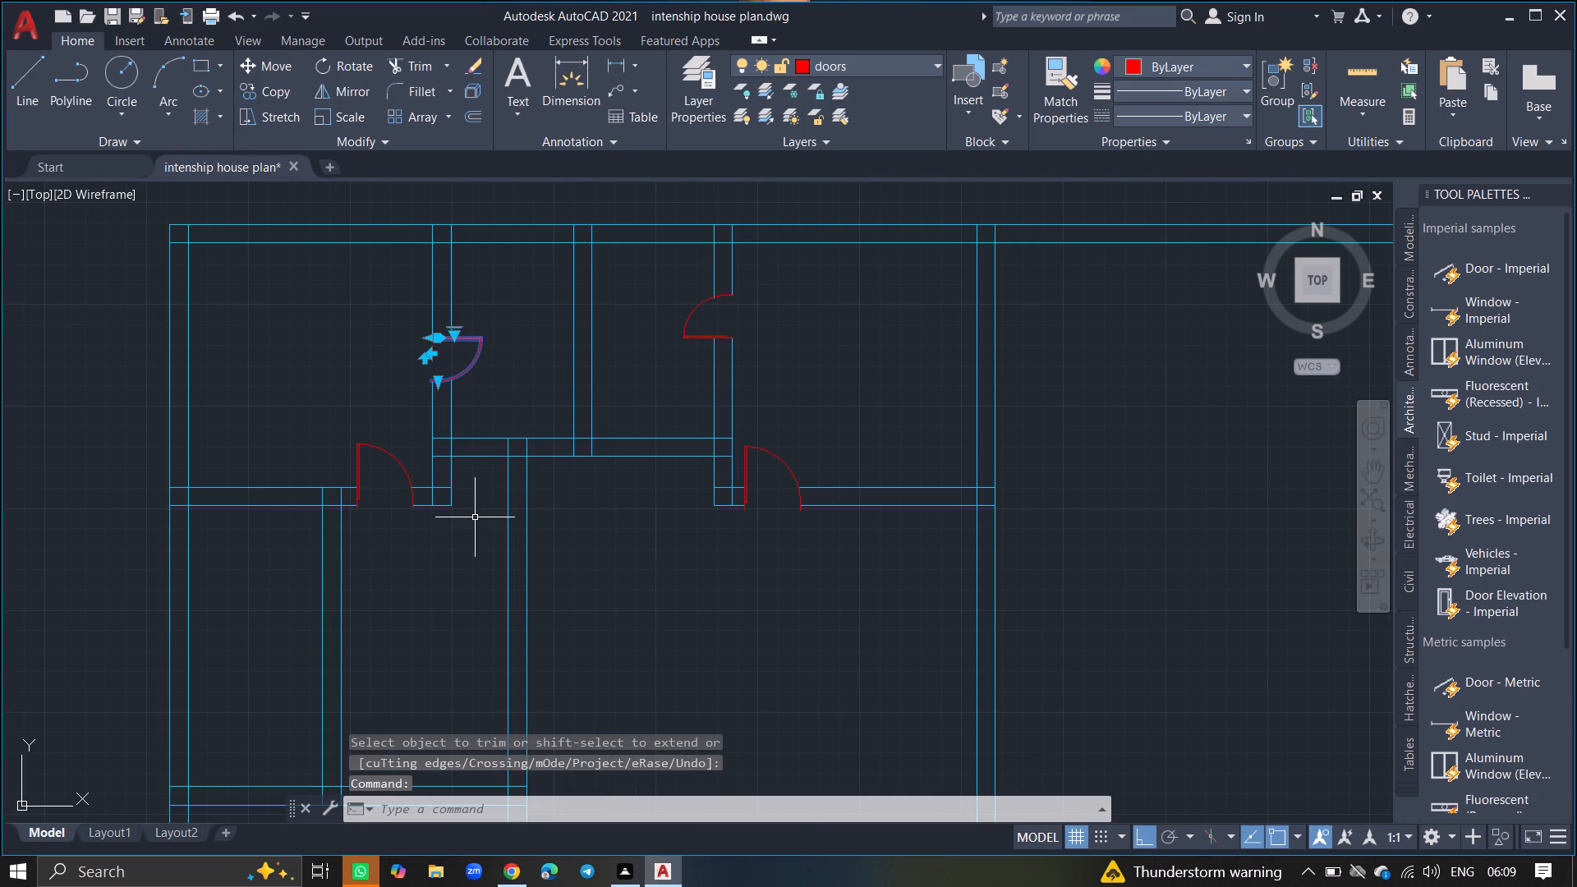
pyautogui.write('copy')
pyautogui.press('Return')
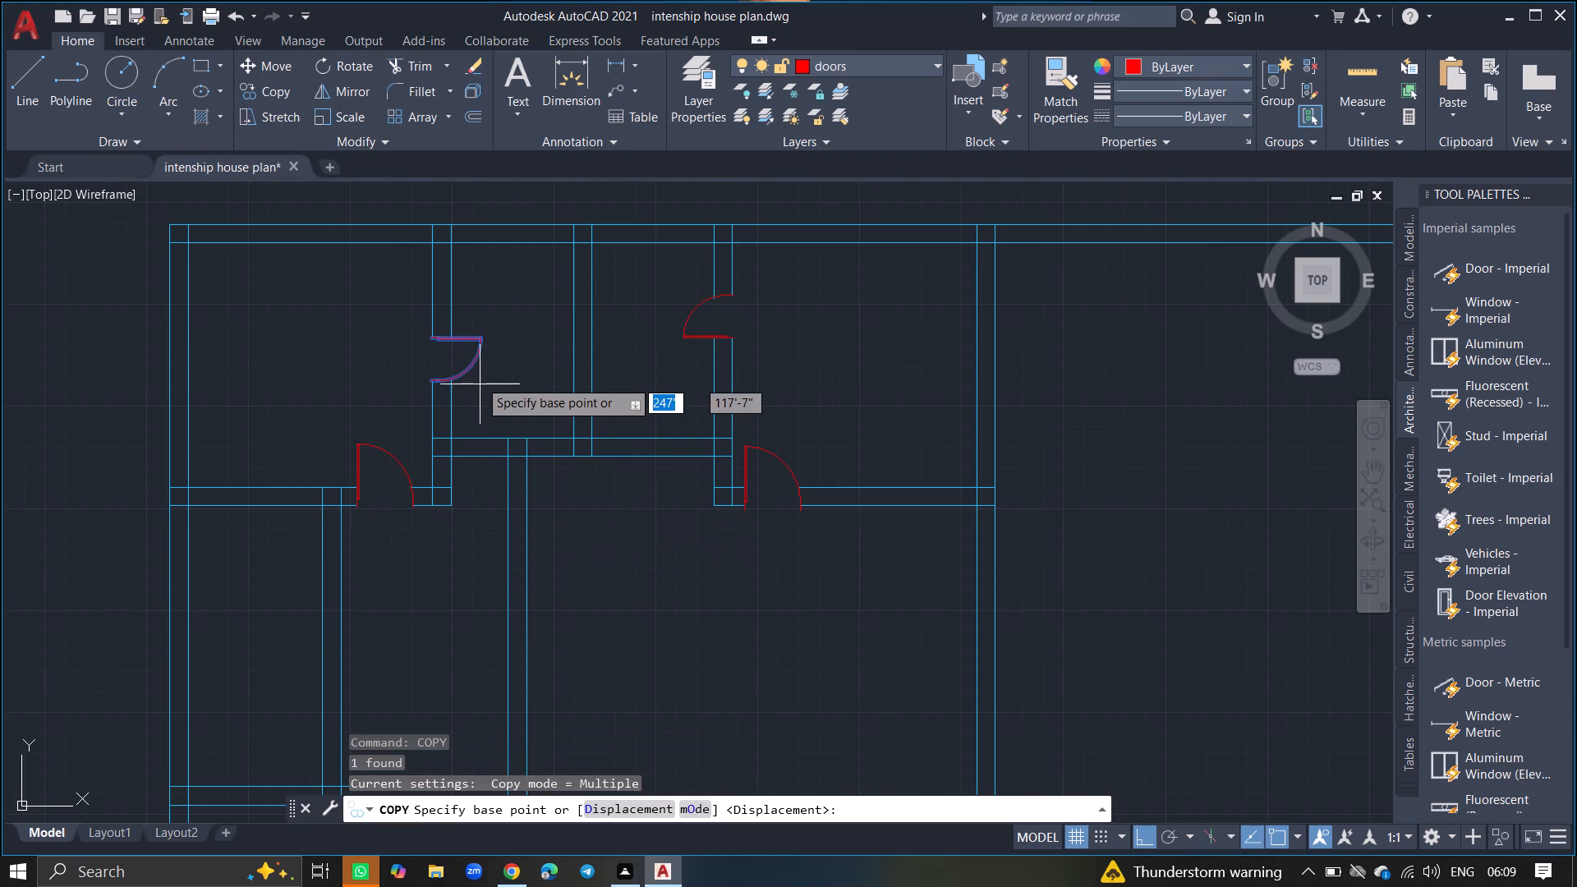
pyautogui.click(479, 343)
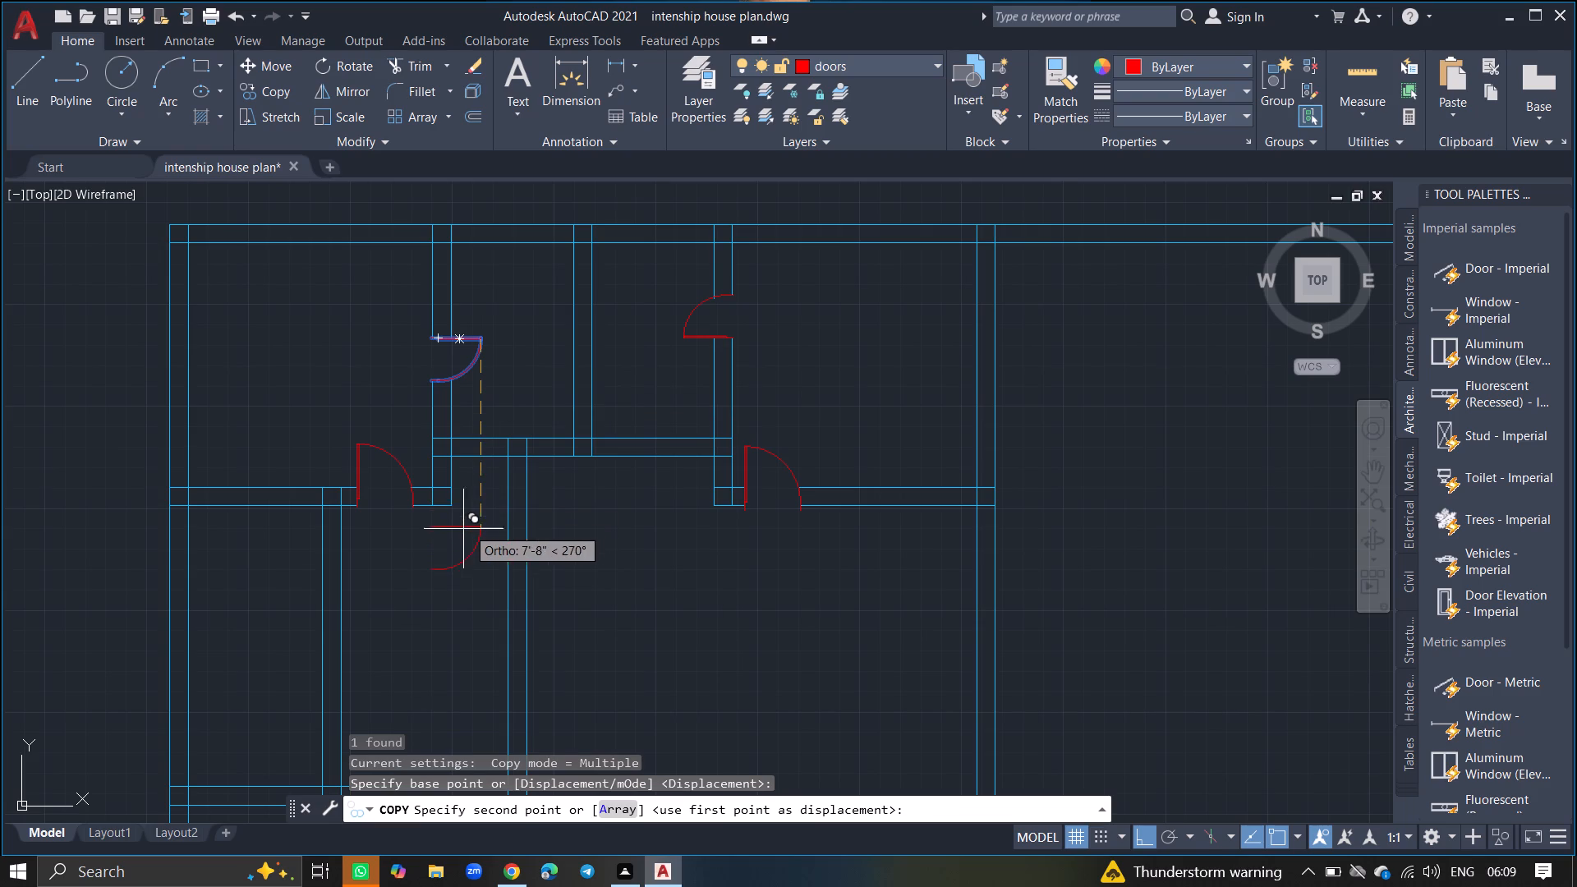
pyautogui.keyDown('ctrl'); pyautogui.scroll(-4, 448, 542); pyautogui.keyUp('ctrl')
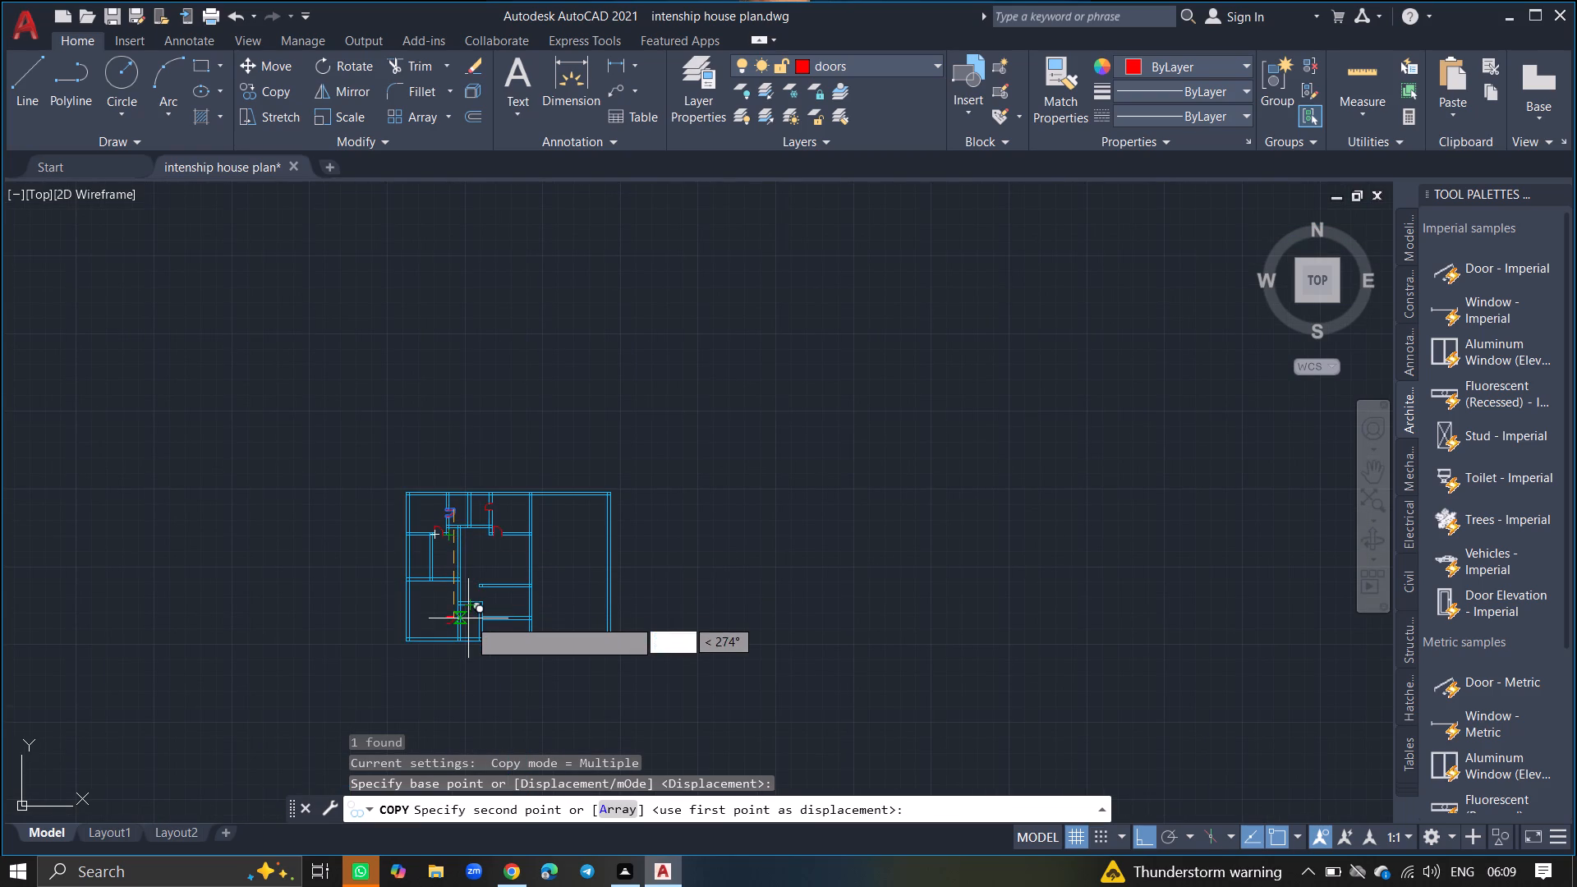
pyautogui.keyDown('ctrl'); pyautogui.scroll(5, 468, 618); pyautogui.keyUp('ctrl')
pyautogui.press('F8')
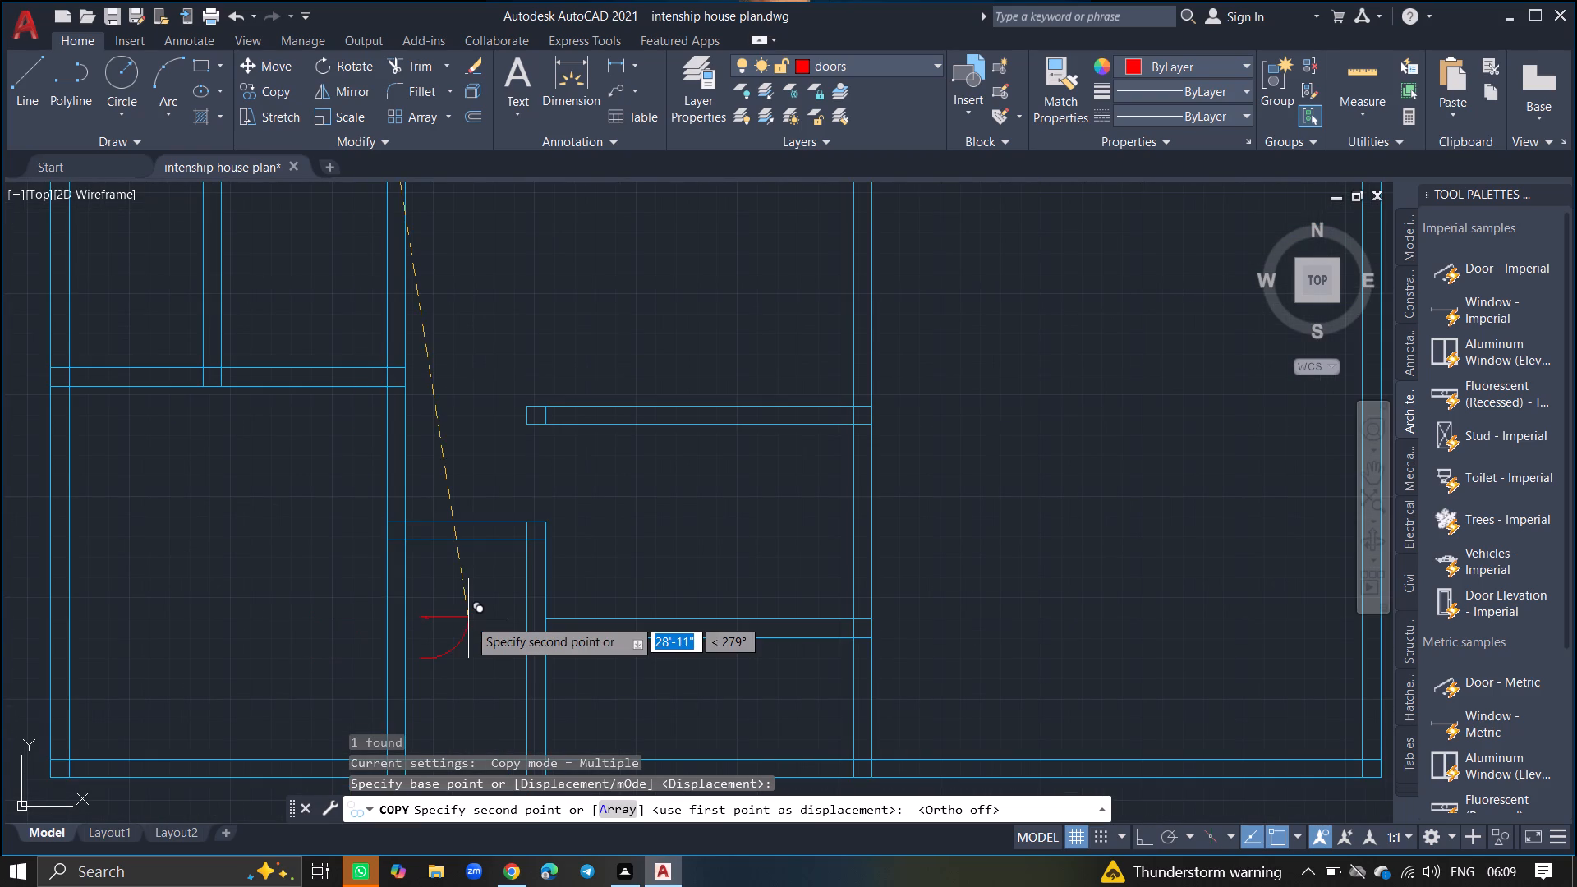
pyautogui.click(432, 658)
pyautogui.press('Return')
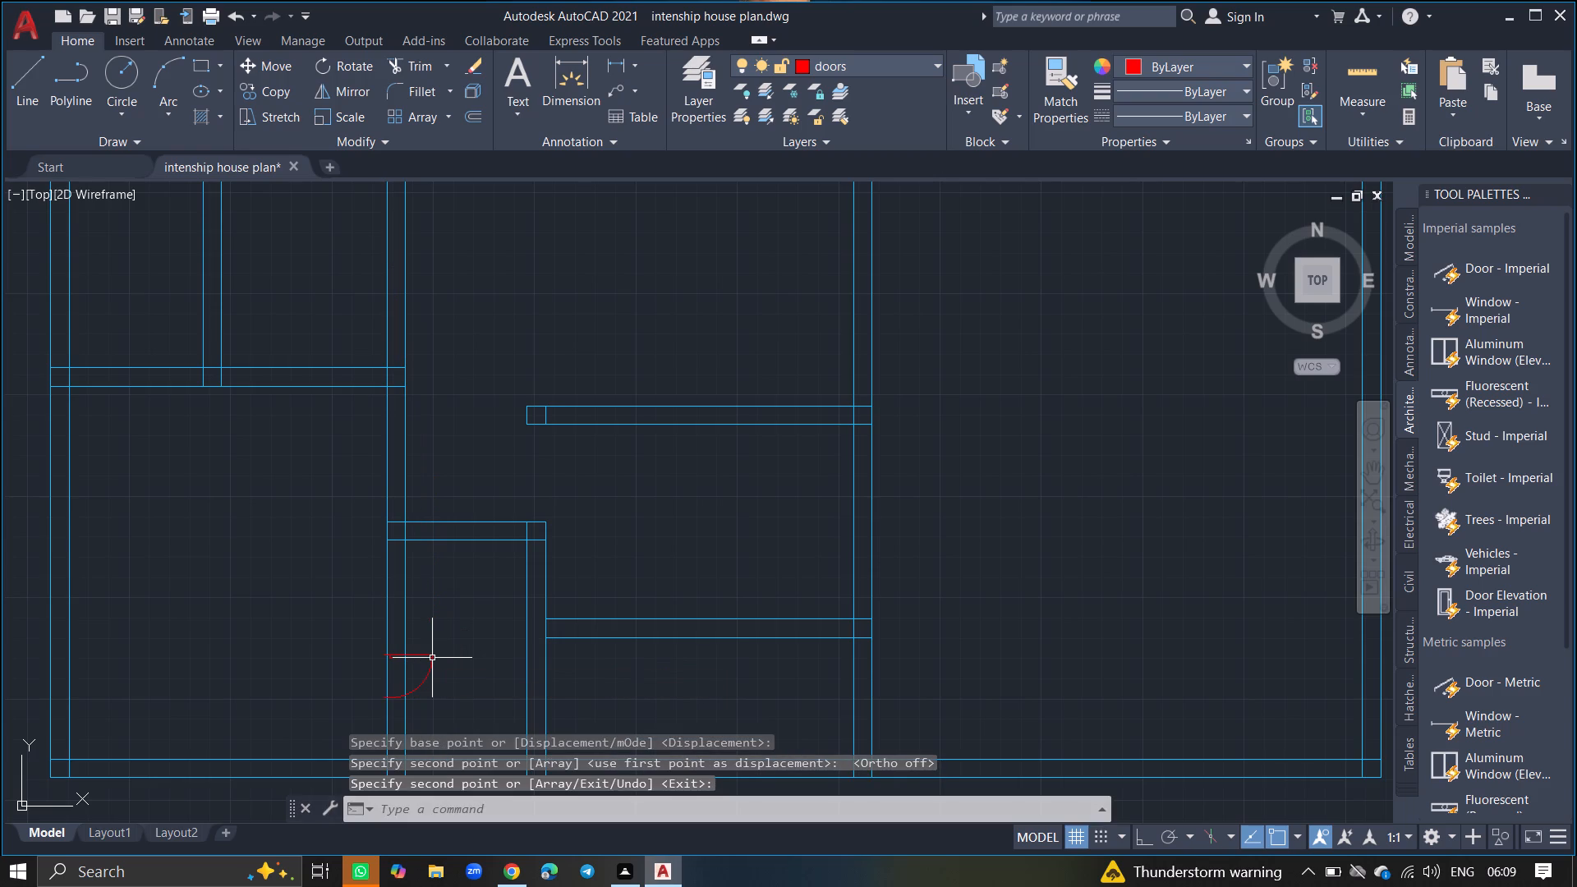
# Trim away both wall lines above the arc of the copied door on the small room at the plan's bottom.
pyautogui.write('trim')
pyautogui.press('Return')
pyautogui.keyDown('ctrl'); pyautogui.scroll(5, 383, 709); pyautogui.keyUp('ctrl')
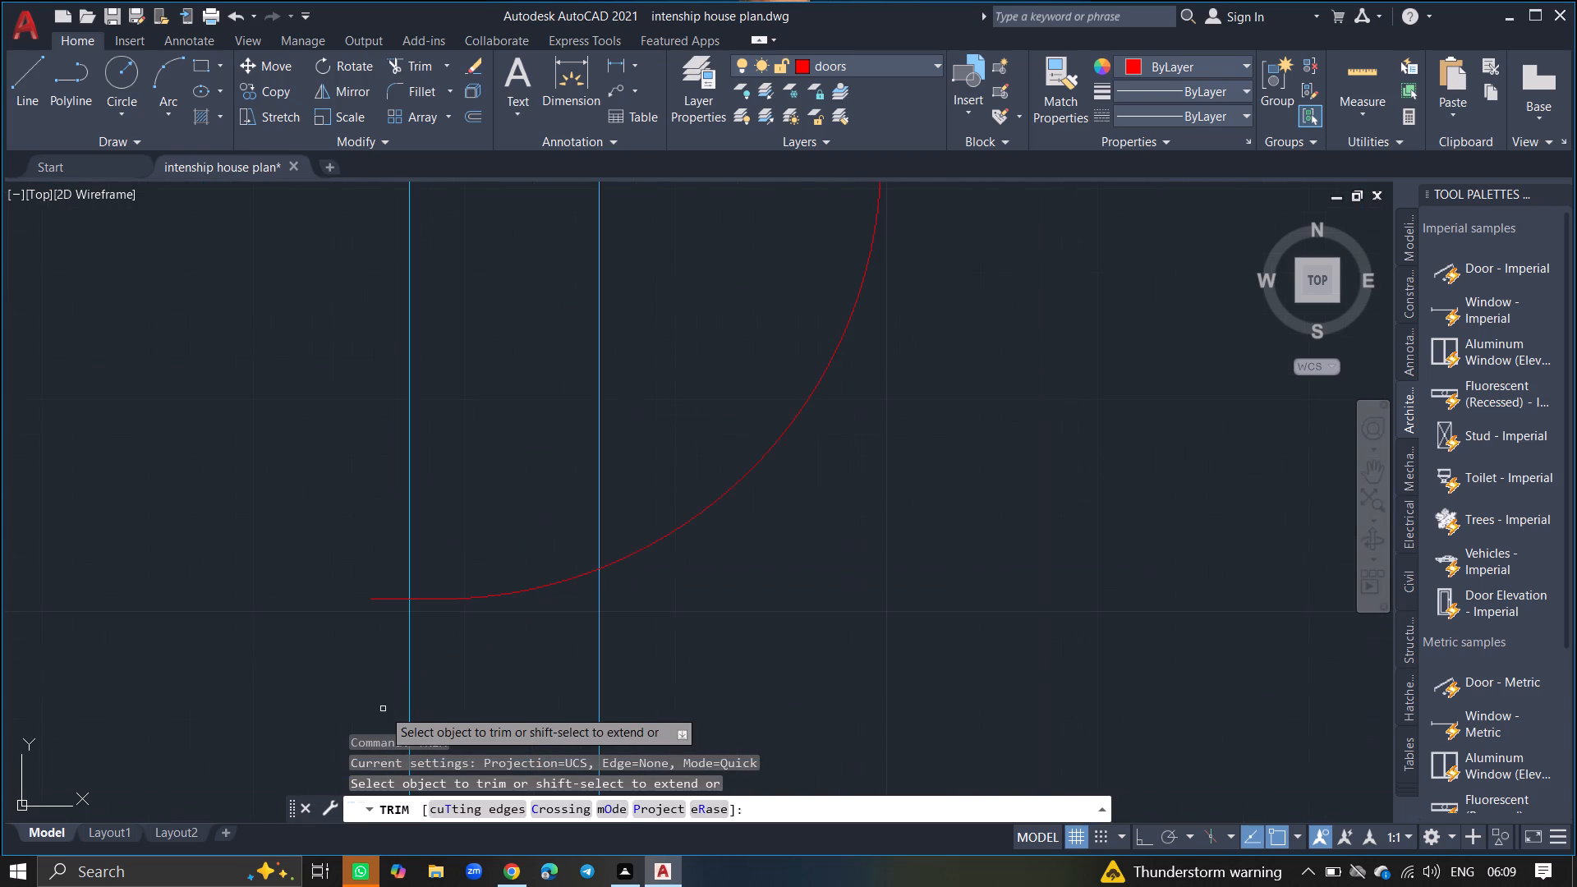
pyautogui.click(409, 490)
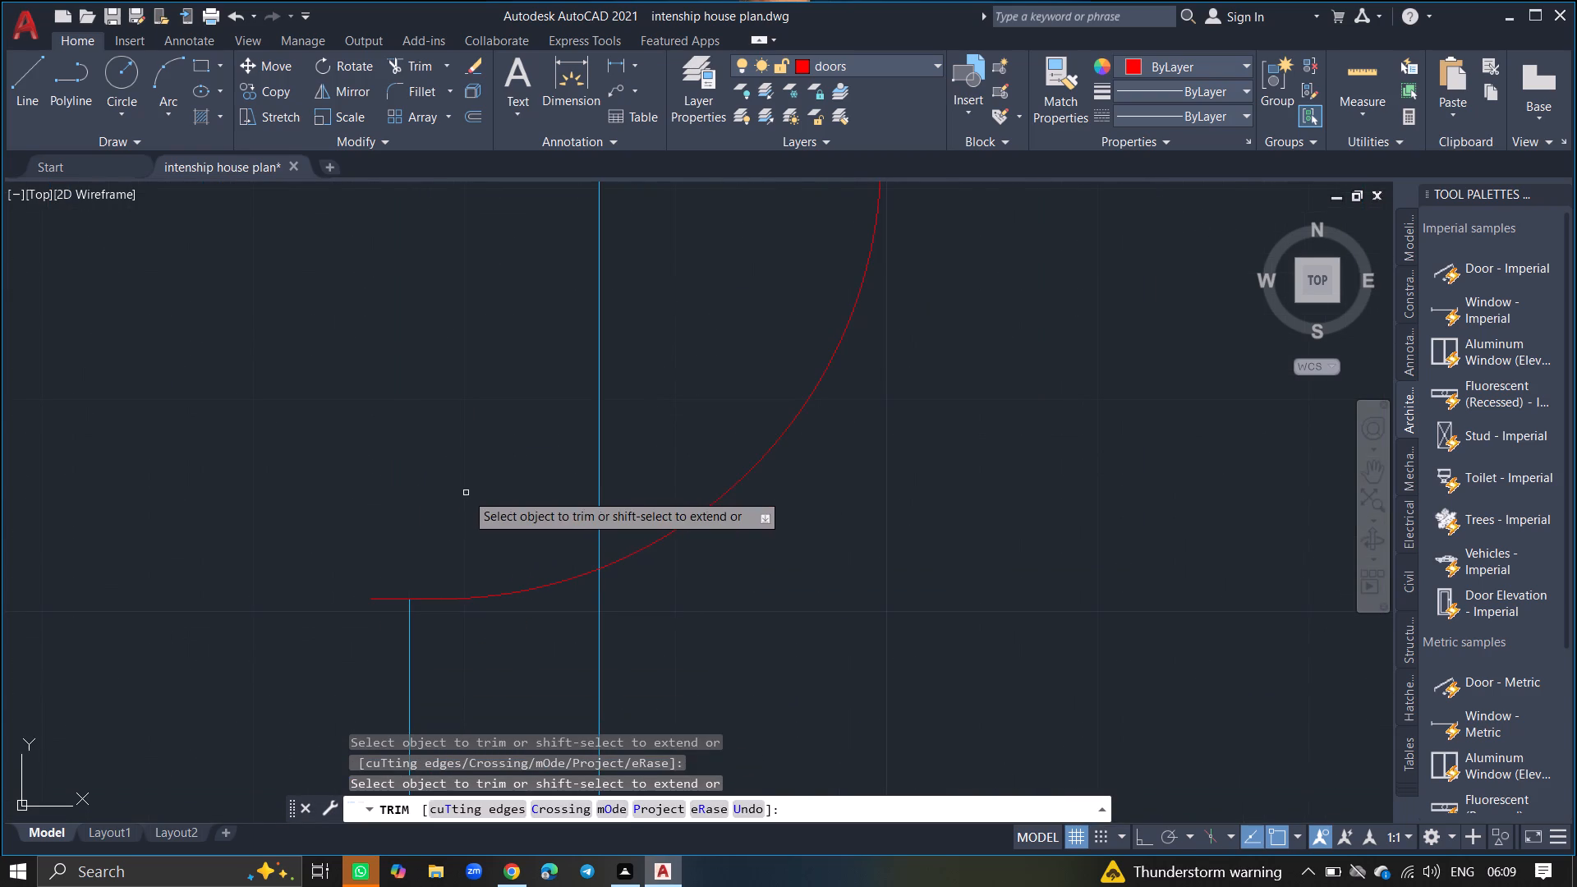
pyautogui.click(600, 480)
pyautogui.keyDown('ctrl'); pyautogui.scroll(-2, 600, 480); pyautogui.keyUp('ctrl')
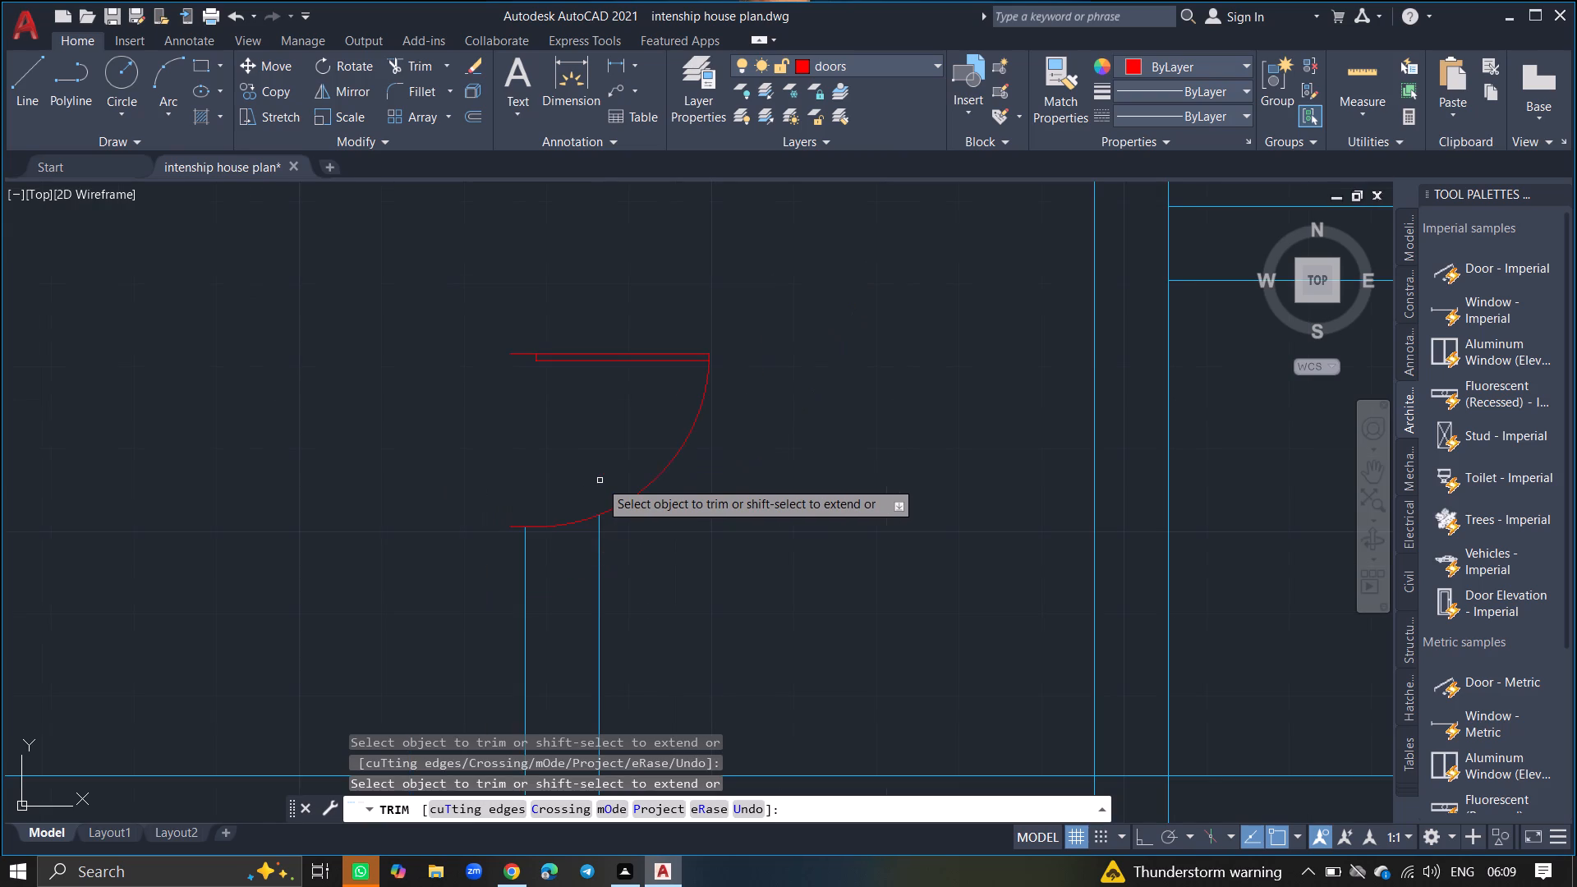
pyautogui.press('Return')
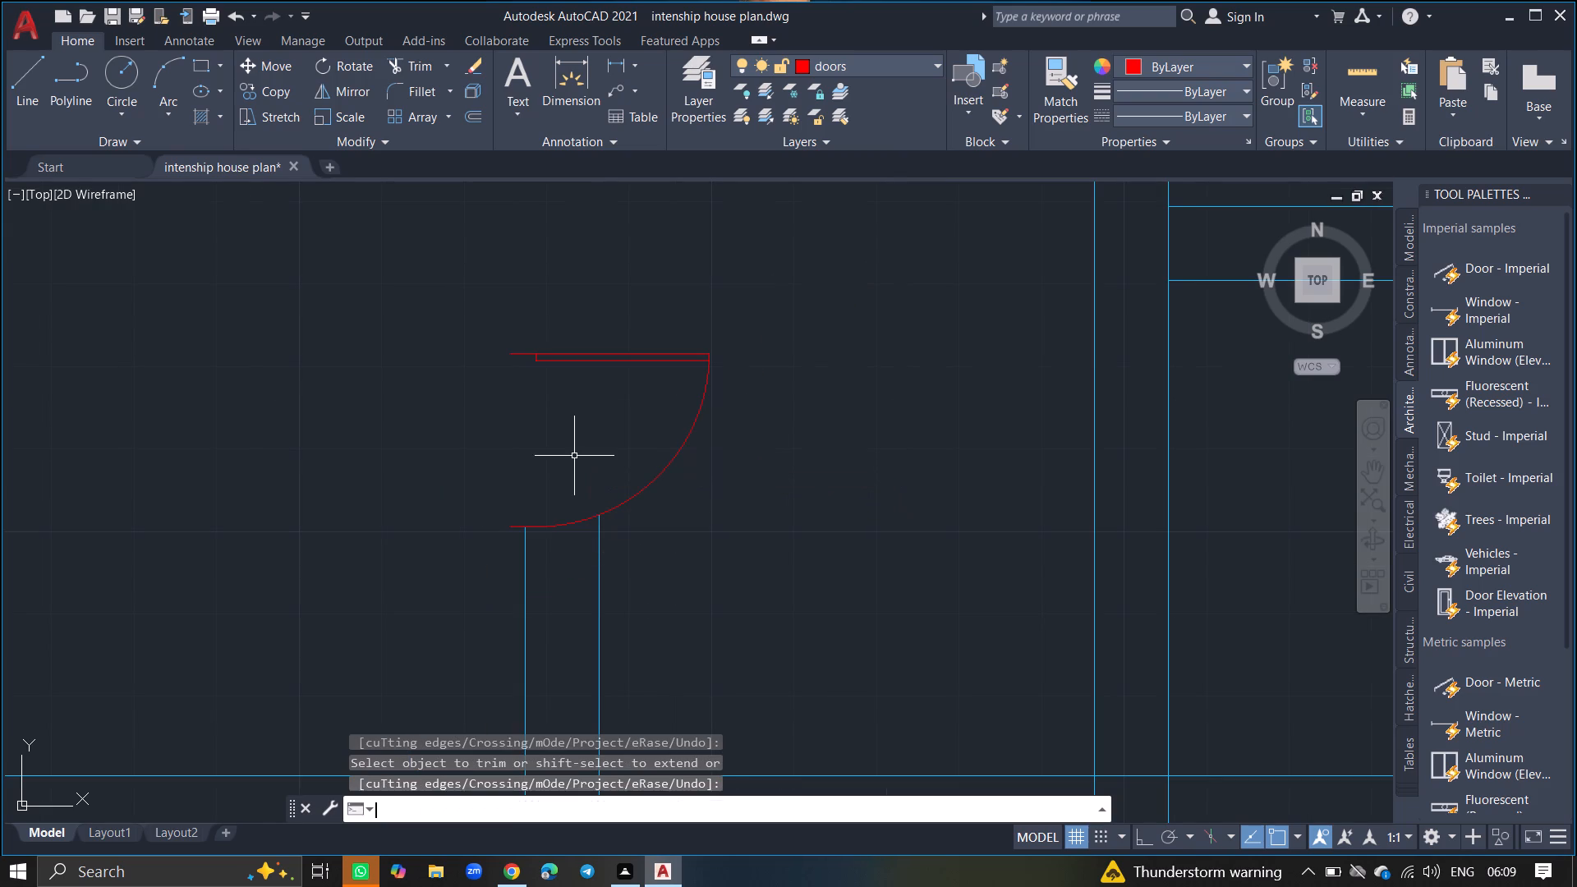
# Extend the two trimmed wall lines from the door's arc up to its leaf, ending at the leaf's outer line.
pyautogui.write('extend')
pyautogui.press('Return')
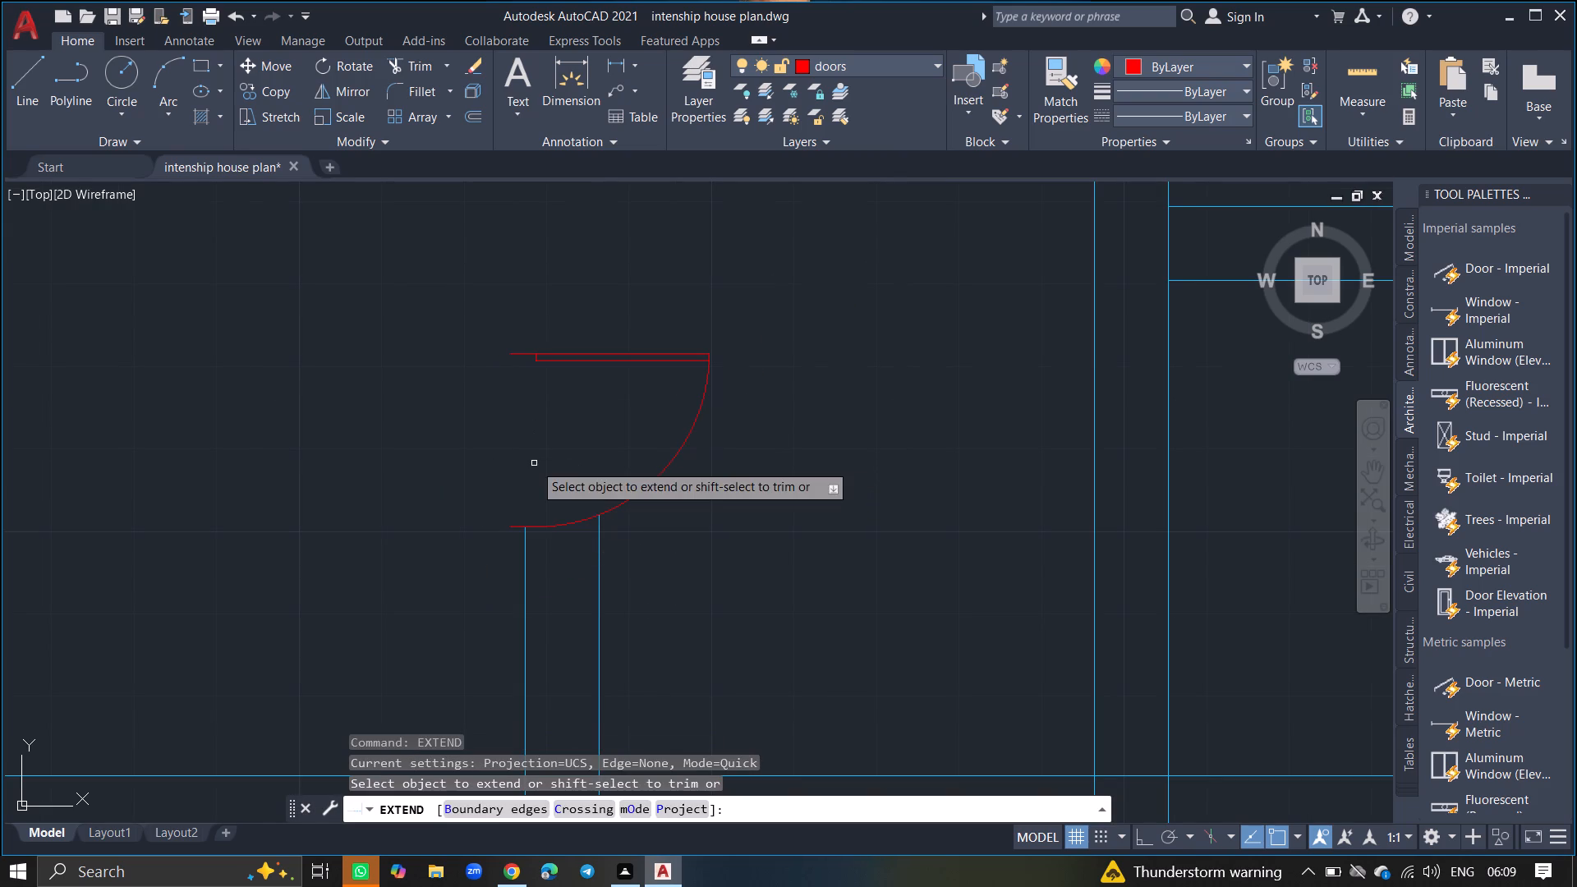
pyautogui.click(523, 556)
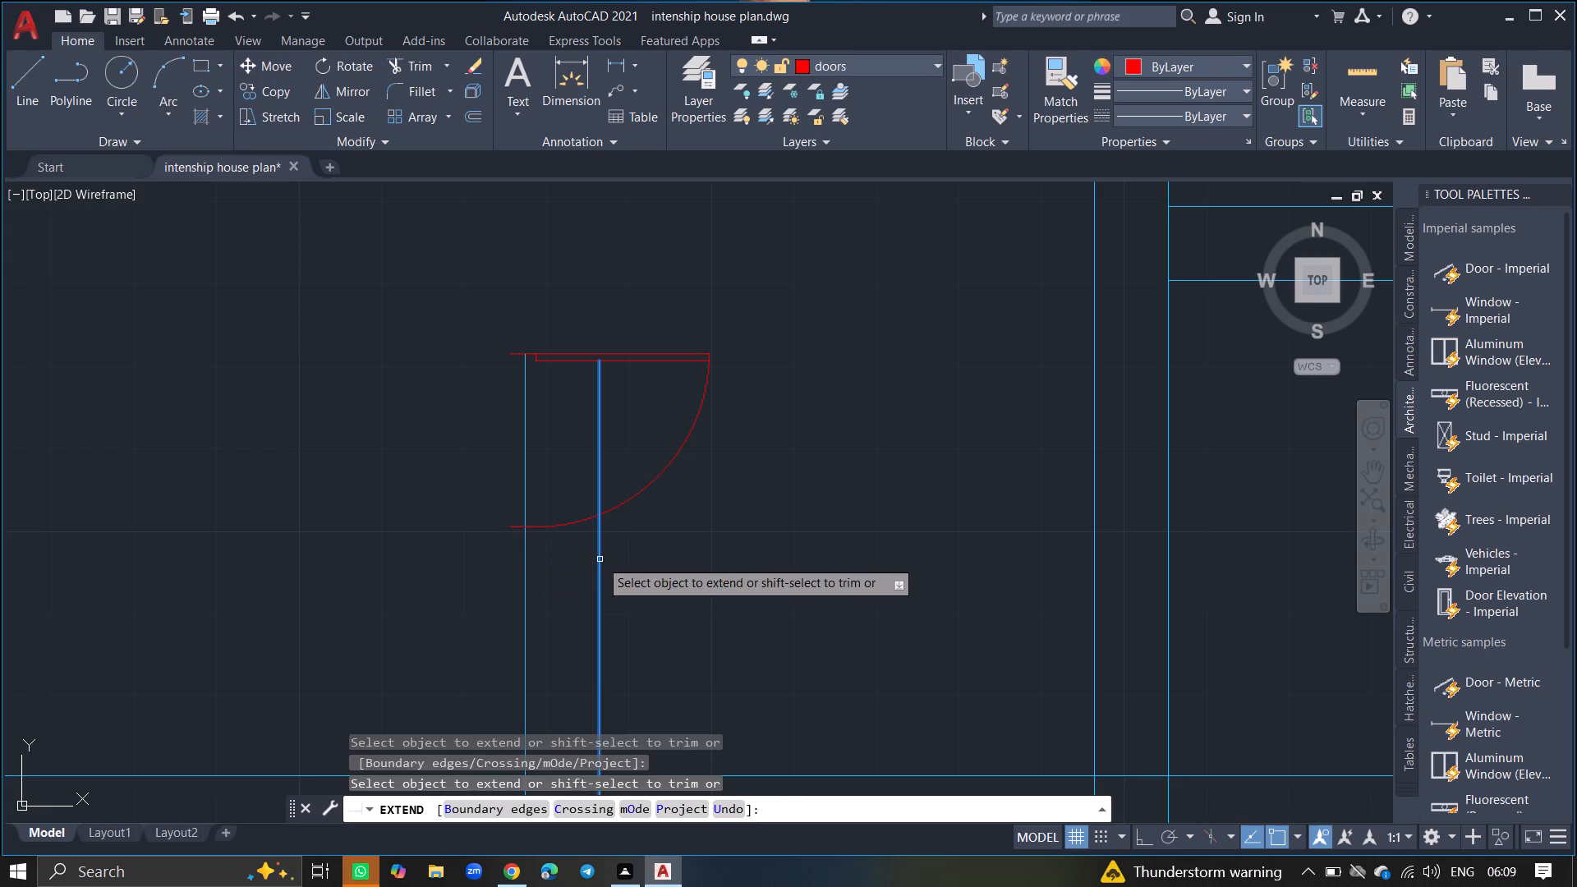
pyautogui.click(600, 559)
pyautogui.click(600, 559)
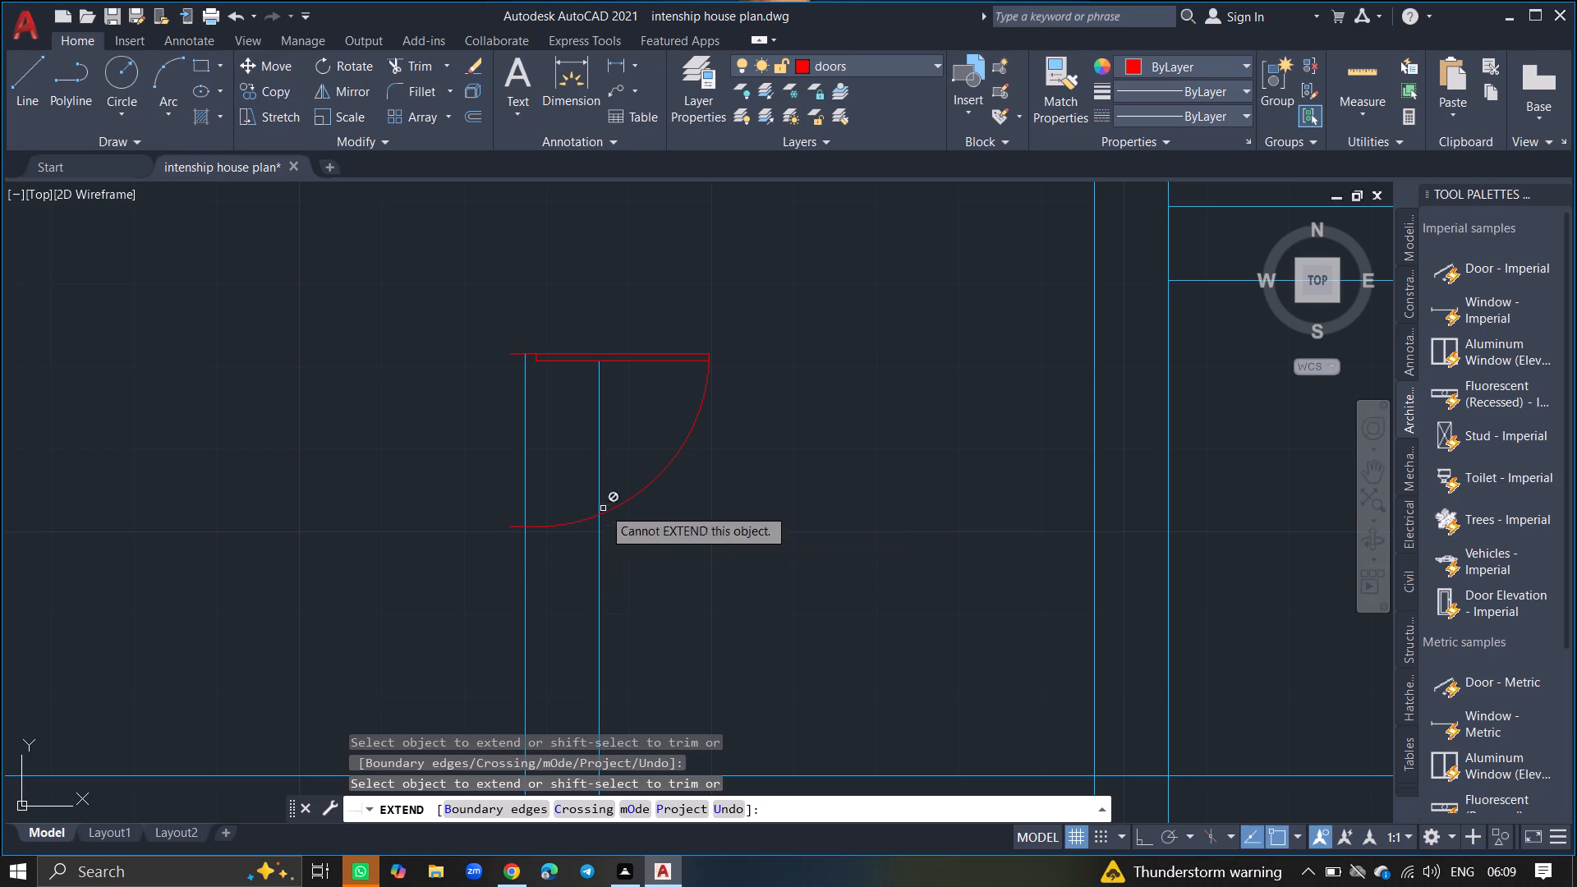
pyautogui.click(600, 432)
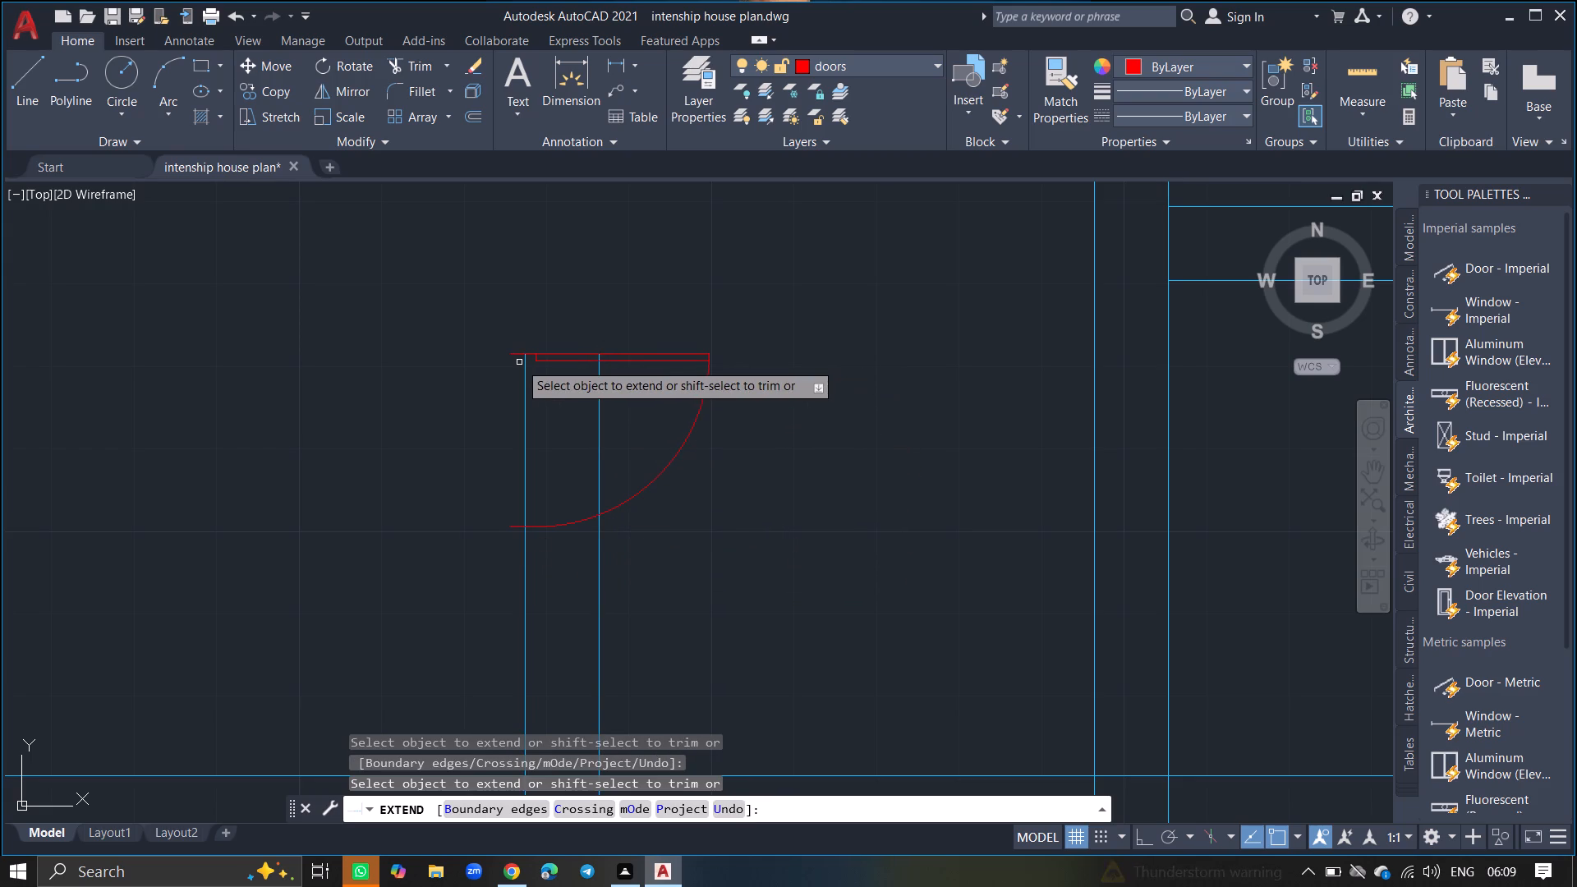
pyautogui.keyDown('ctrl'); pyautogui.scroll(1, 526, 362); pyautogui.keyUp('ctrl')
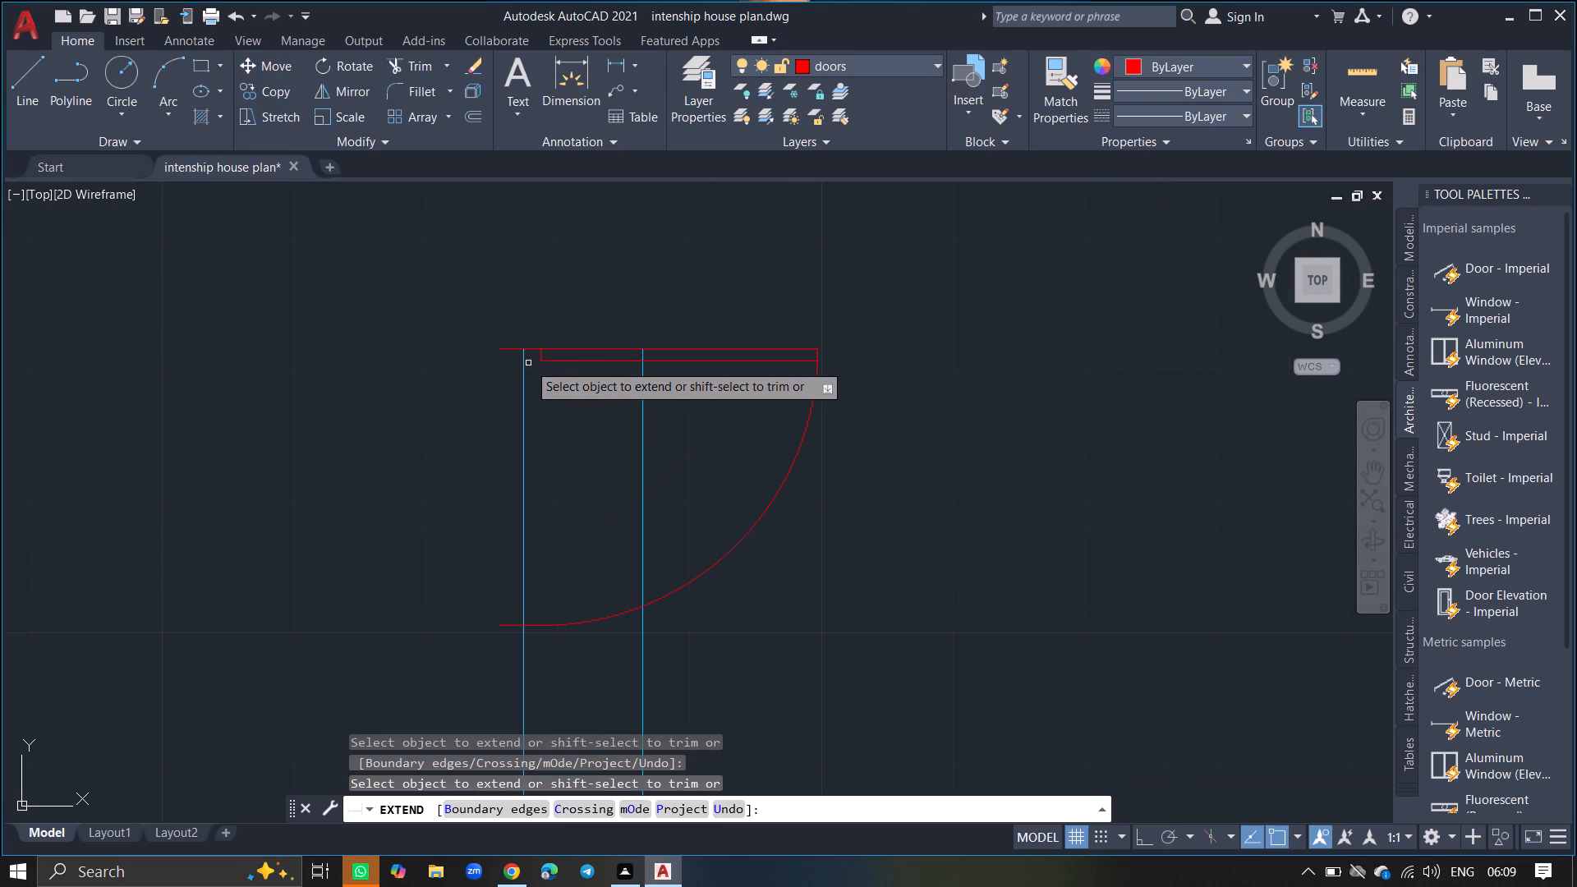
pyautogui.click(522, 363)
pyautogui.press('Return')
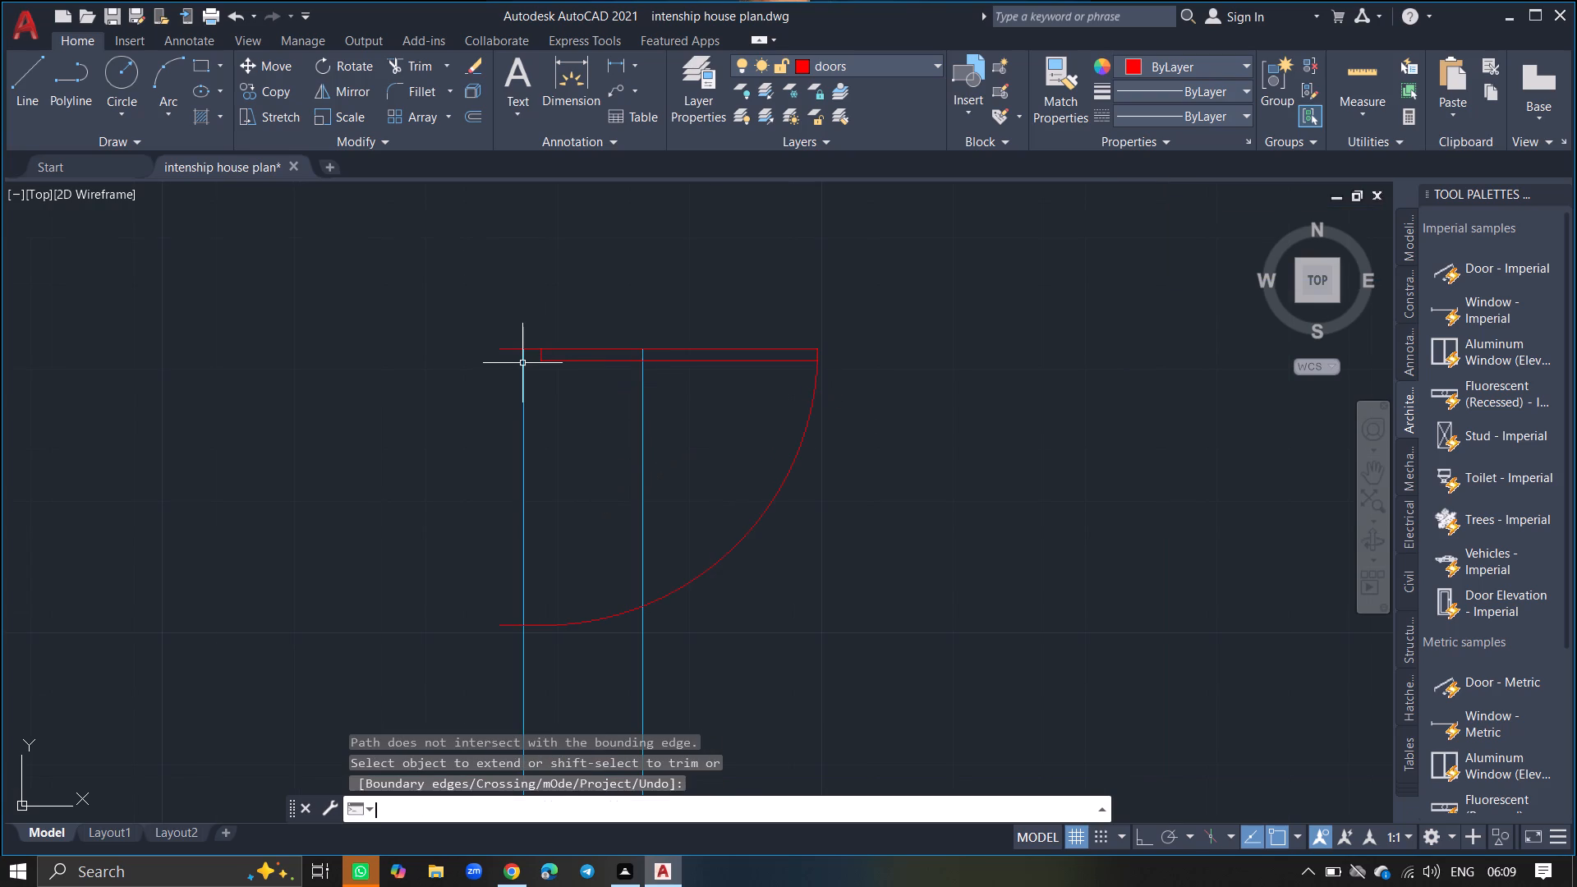
# Erase the copied door block from the bottom small room's wall.
pyautogui.click(547, 347)
pyautogui.press('Delete')
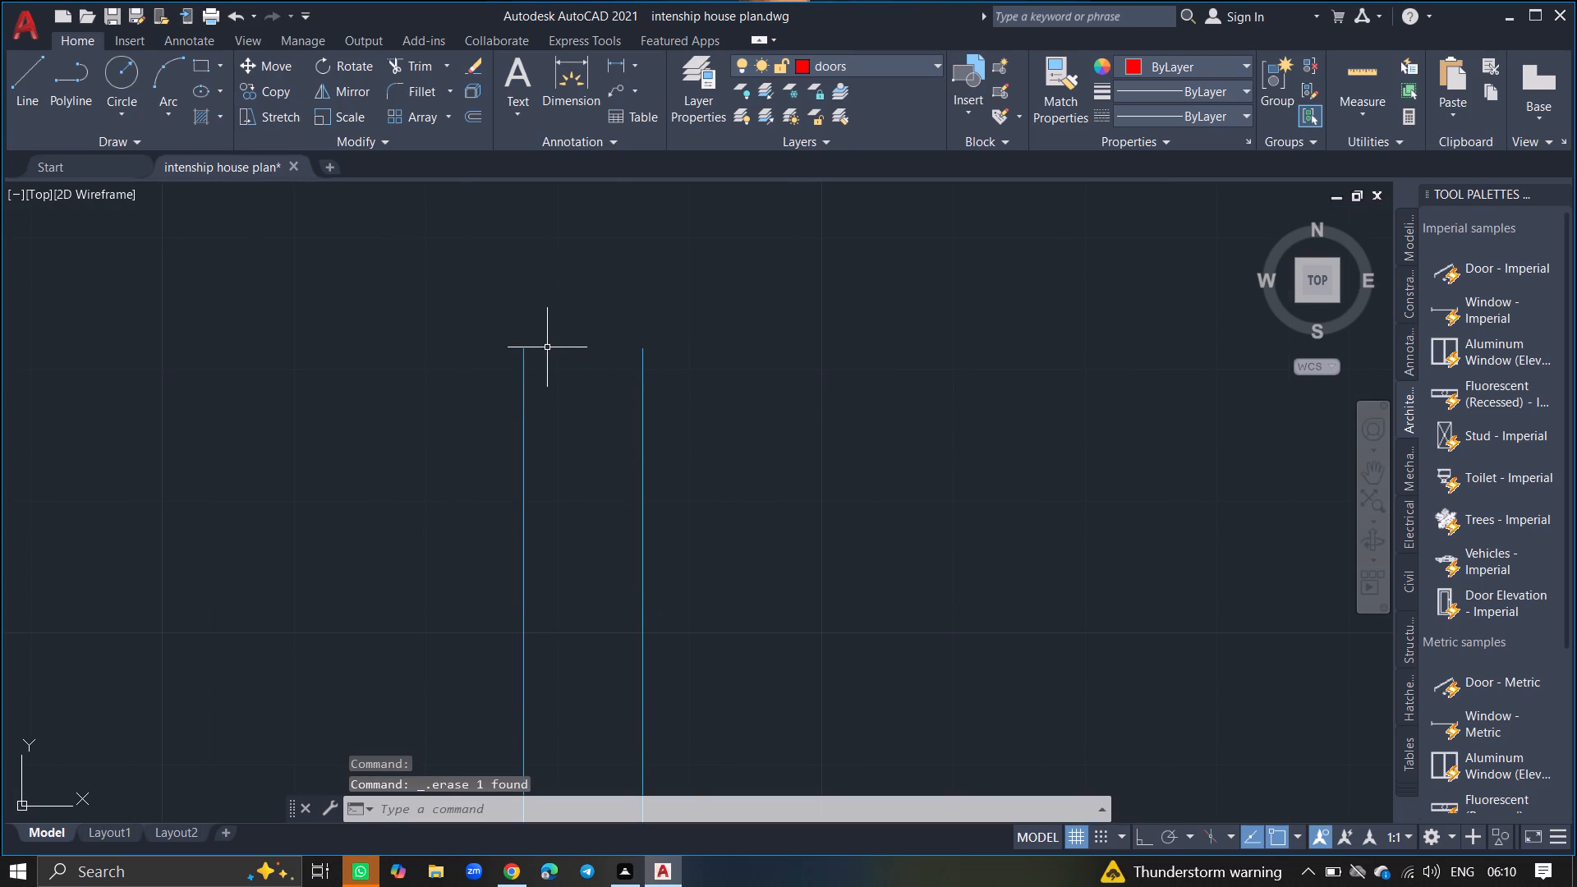
# Extend both trimmed wall lines up to the outer line of the bottom small room's upper wall.
pyautogui.write('ex')
pyautogui.write('tend')
pyautogui.press('Return')
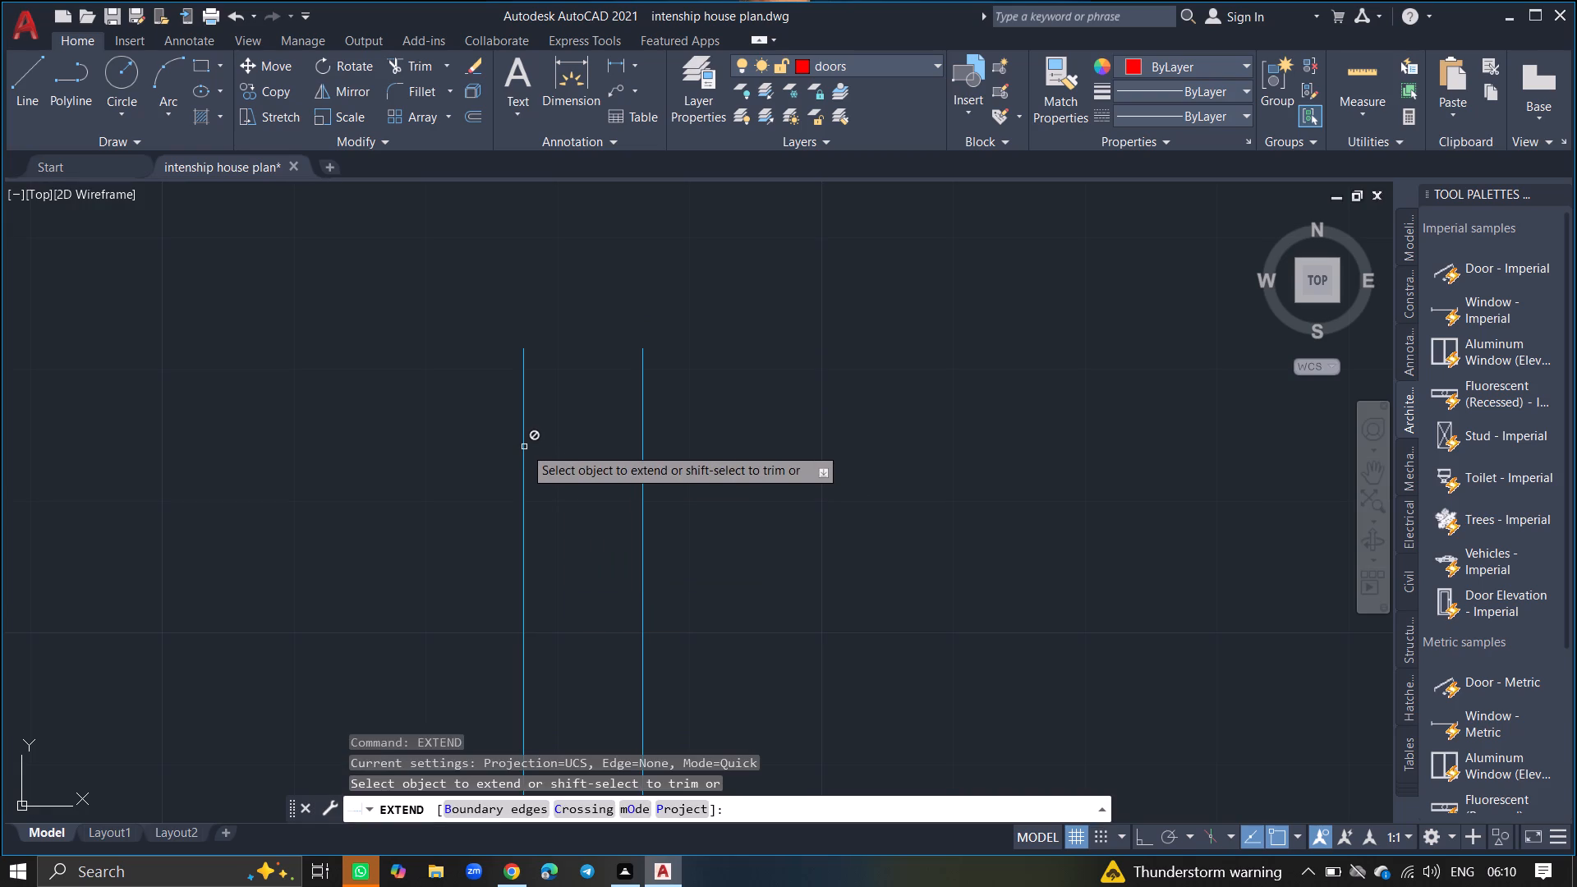
pyautogui.keyDown('ctrl'); pyautogui.scroll(-5, 524, 447); pyautogui.keyUp('ctrl')
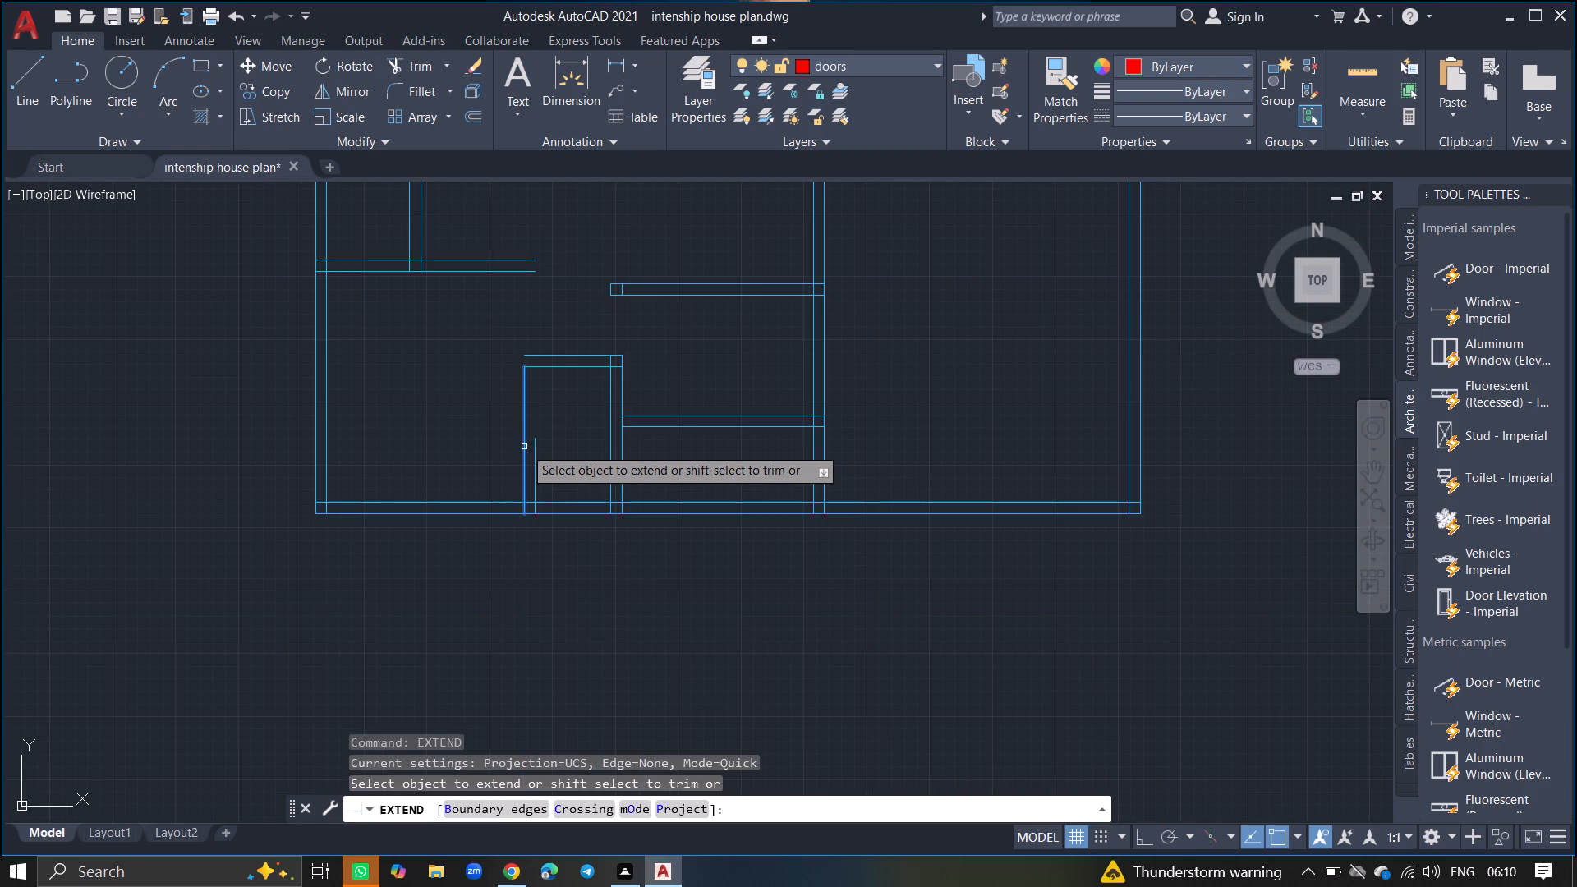
pyautogui.click(524, 447)
pyautogui.click(523, 430)
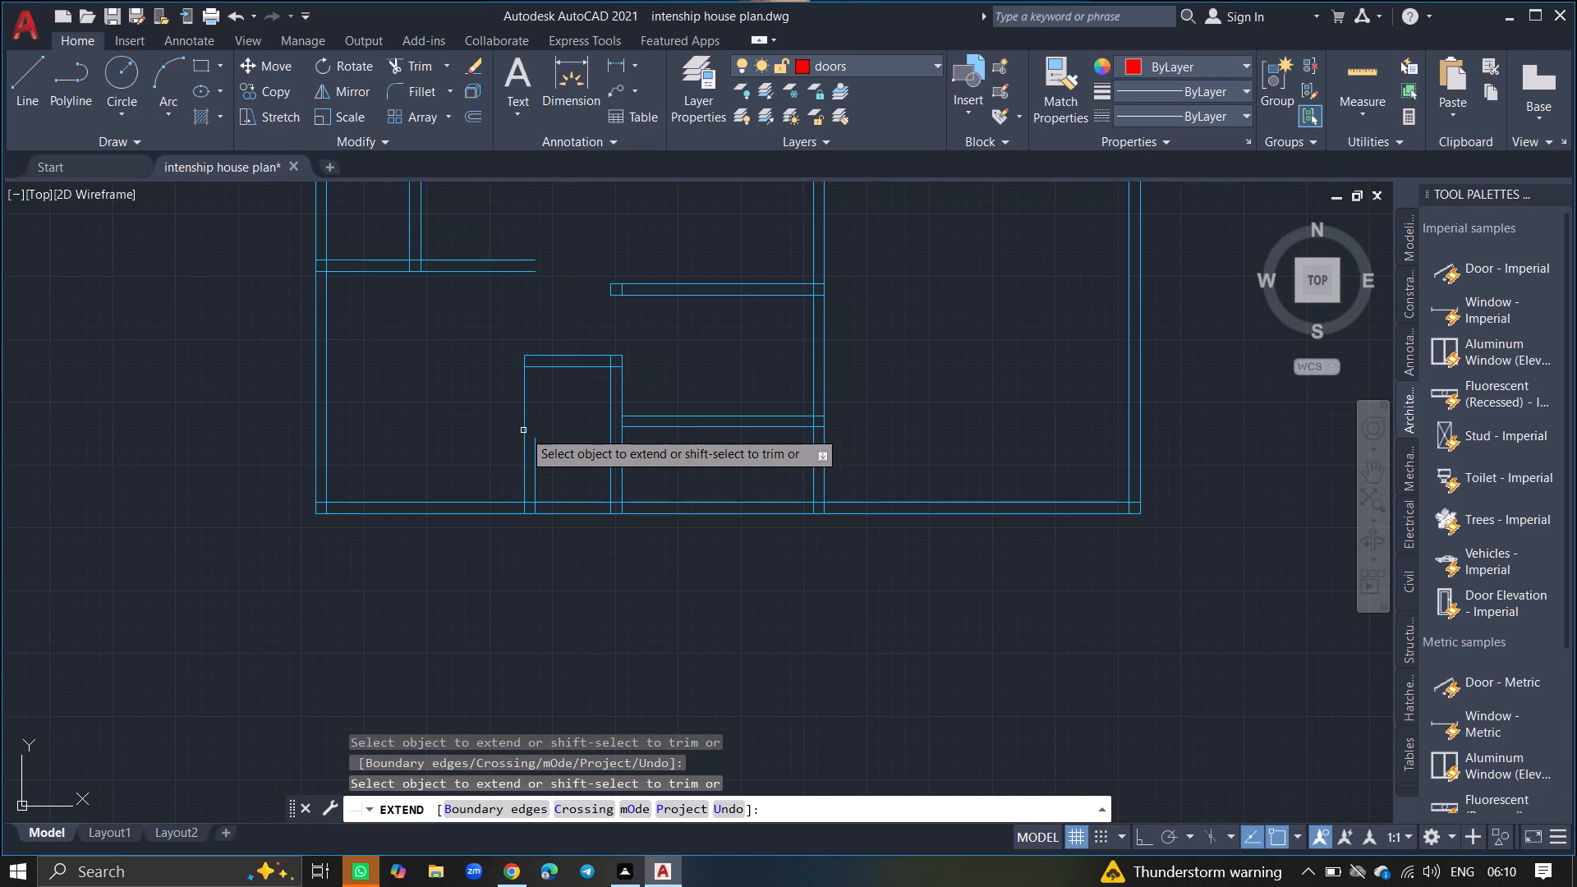
pyautogui.click(536, 440)
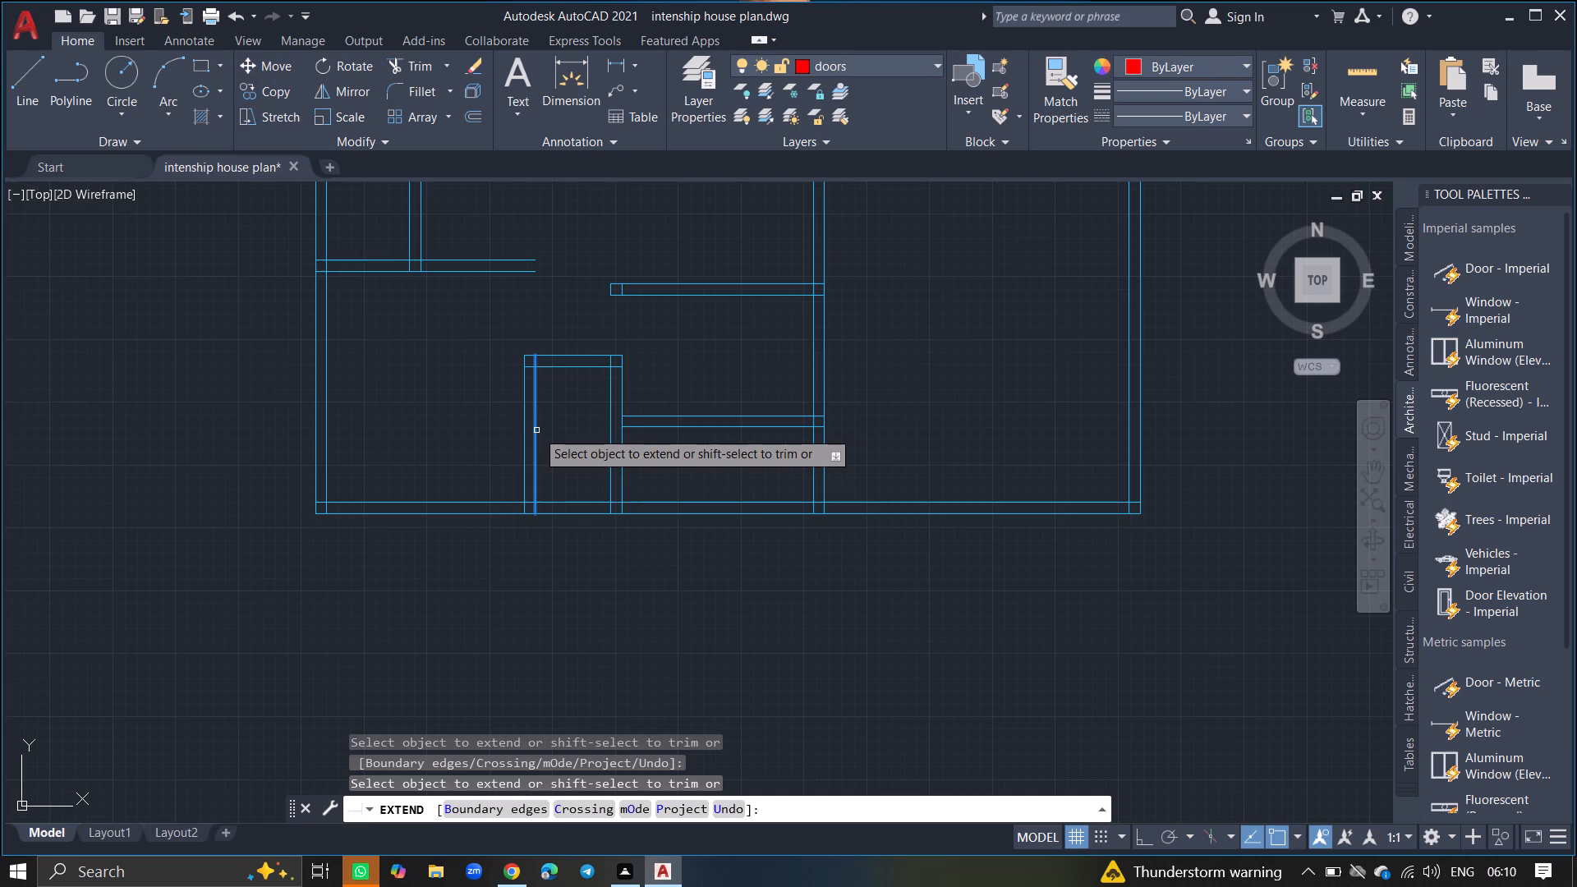
pyautogui.click(536, 430)
pyautogui.press('Return')
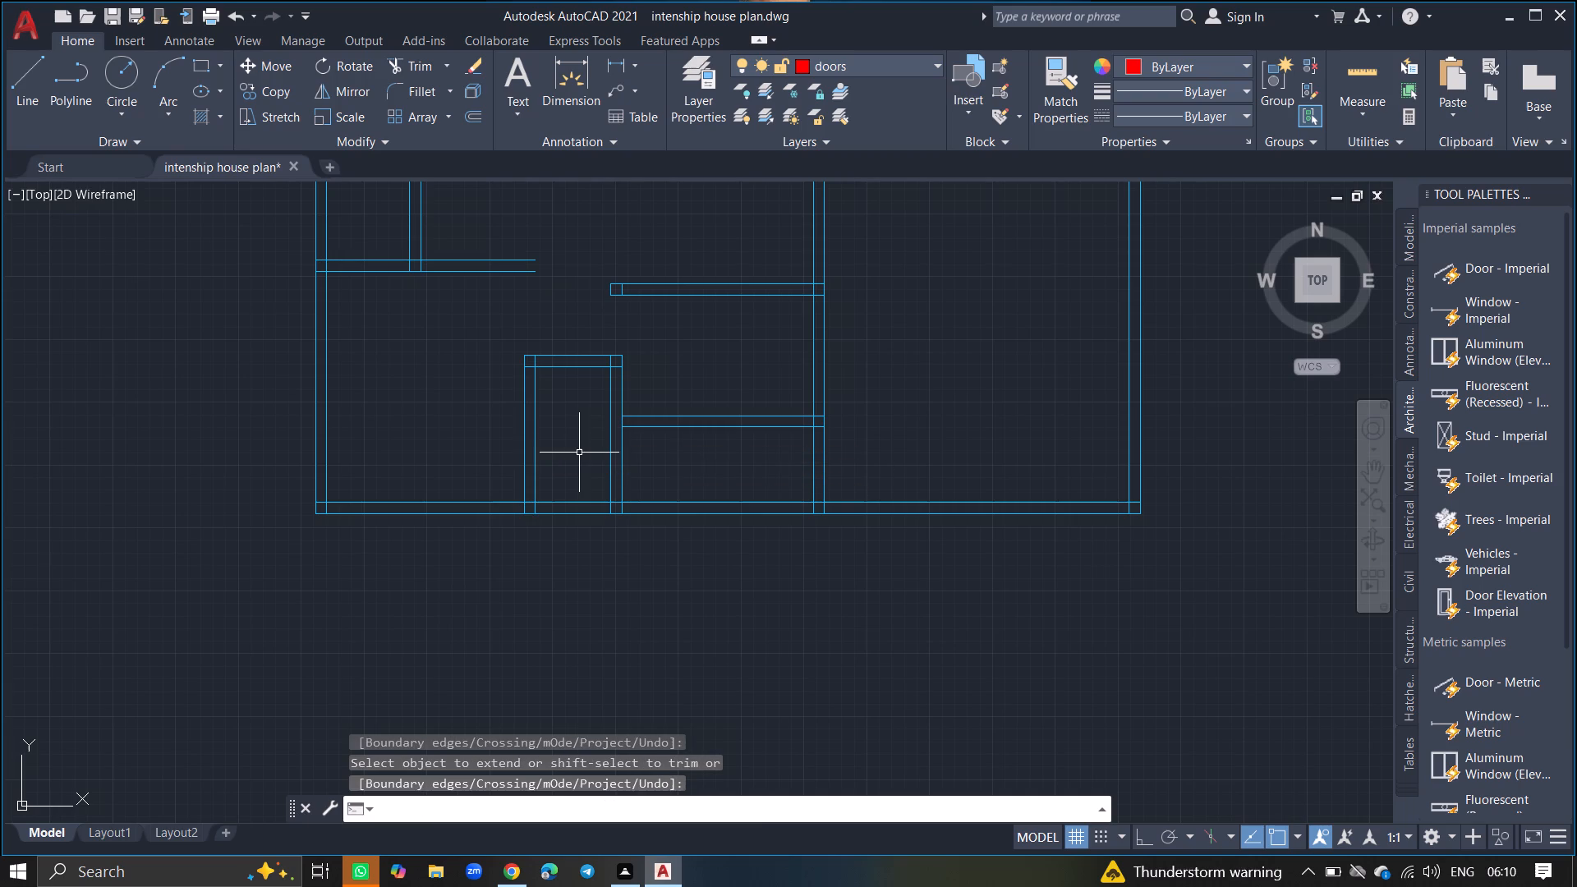
# Copy the first small room's door block about 30'-3" at 276° onto the side wall of the small room at the plan's bottom.
pyautogui.keyDown('ctrl'); pyautogui.scroll(-3, 579, 453); pyautogui.keyUp('ctrl')
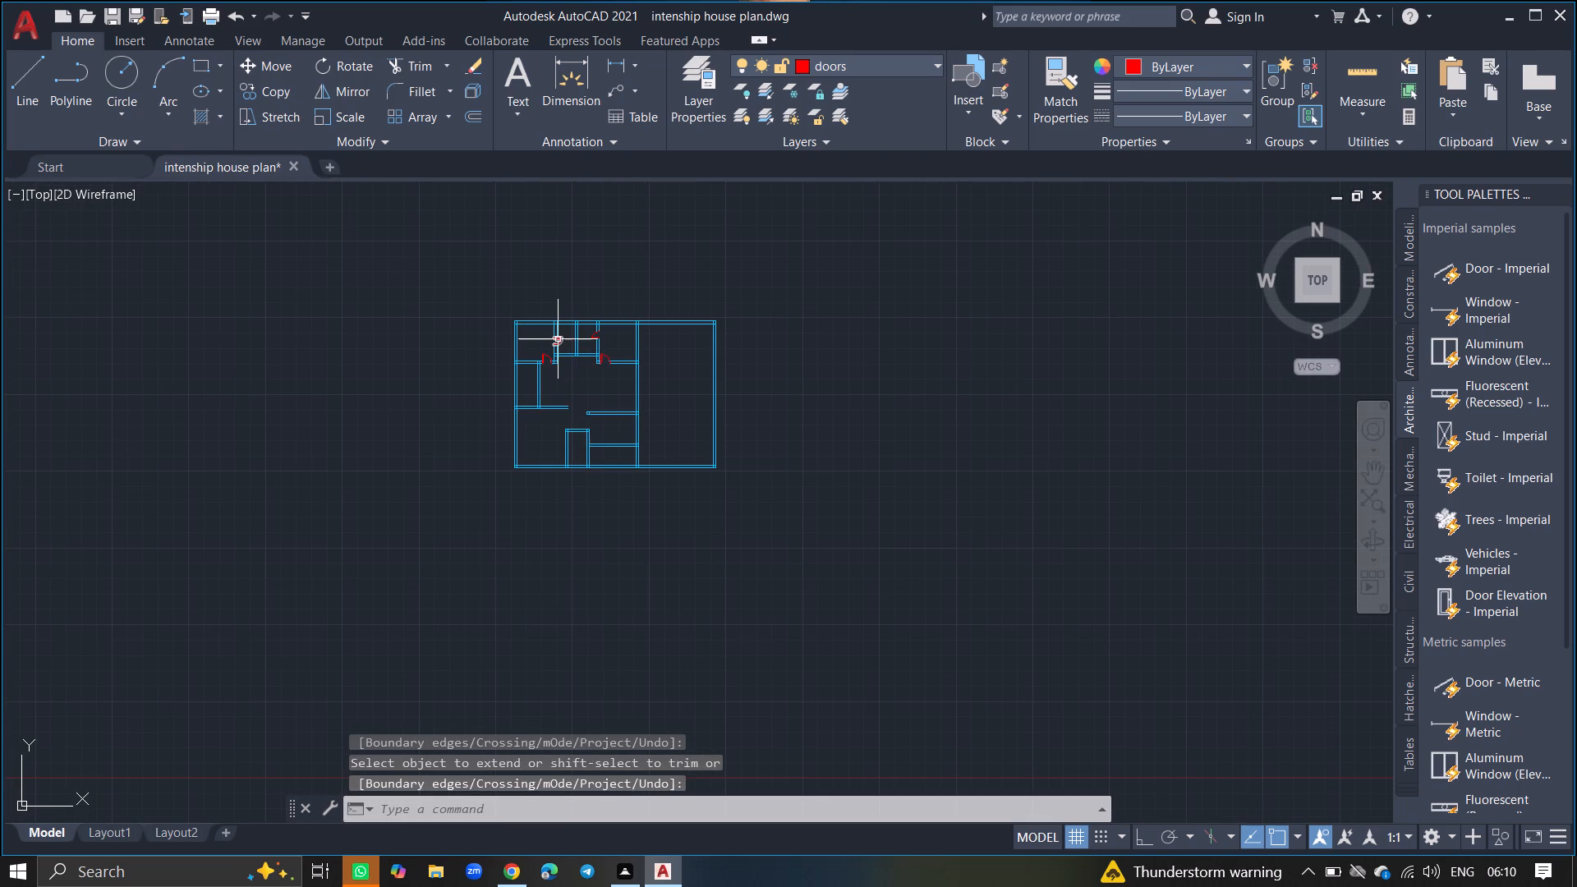
pyautogui.click(558, 339)
pyautogui.write('copy')
pyautogui.press('Return')
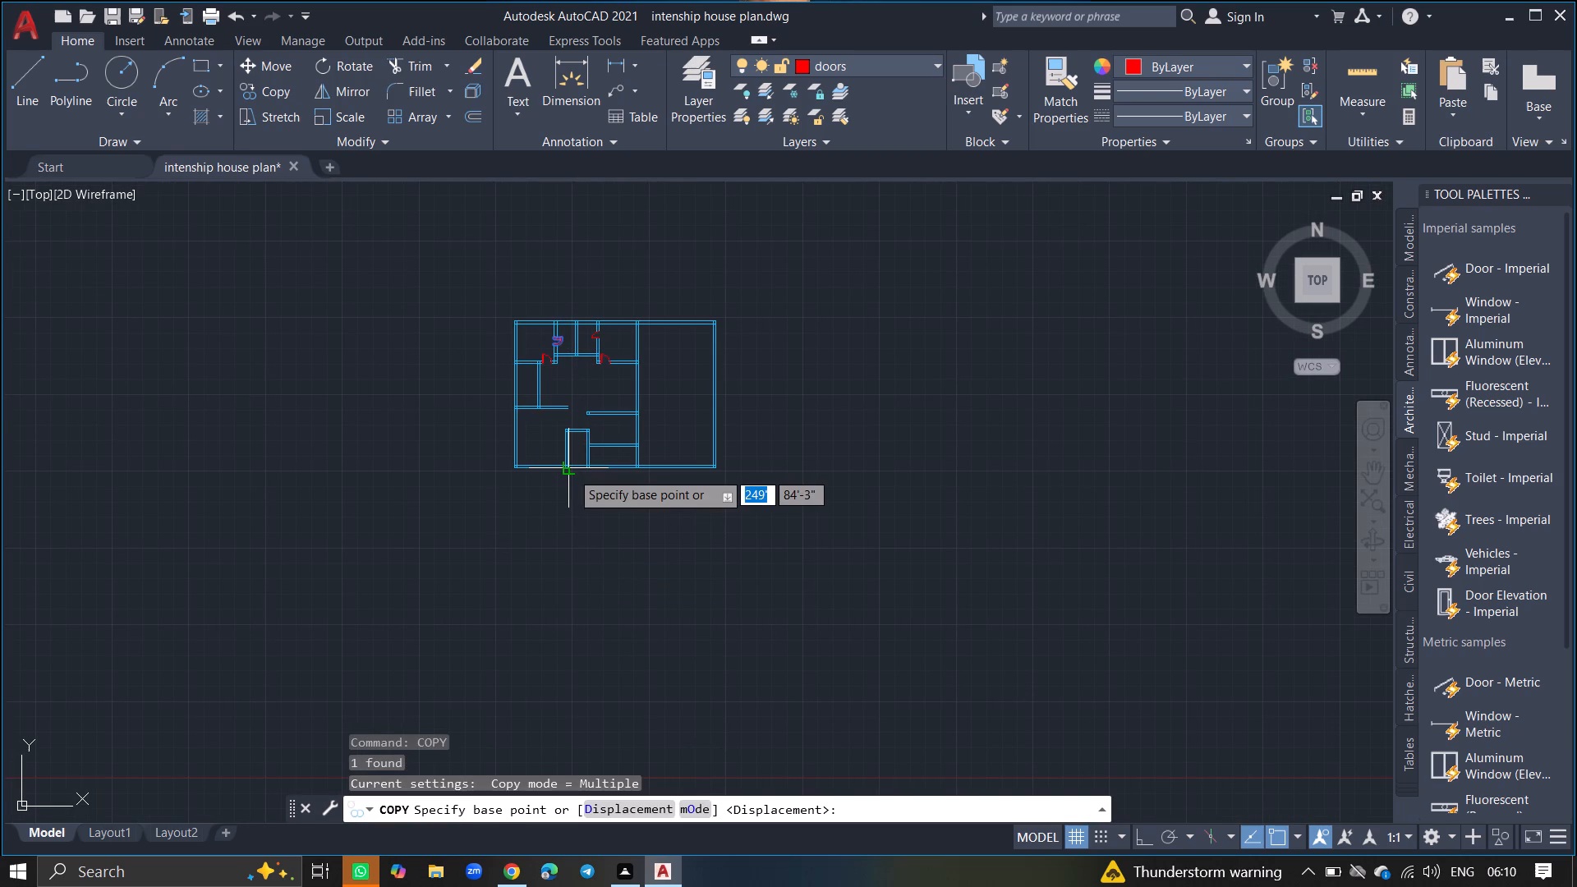
pyautogui.keyDown('ctrl'); pyautogui.scroll(2, 564, 322); pyautogui.keyUp('ctrl')
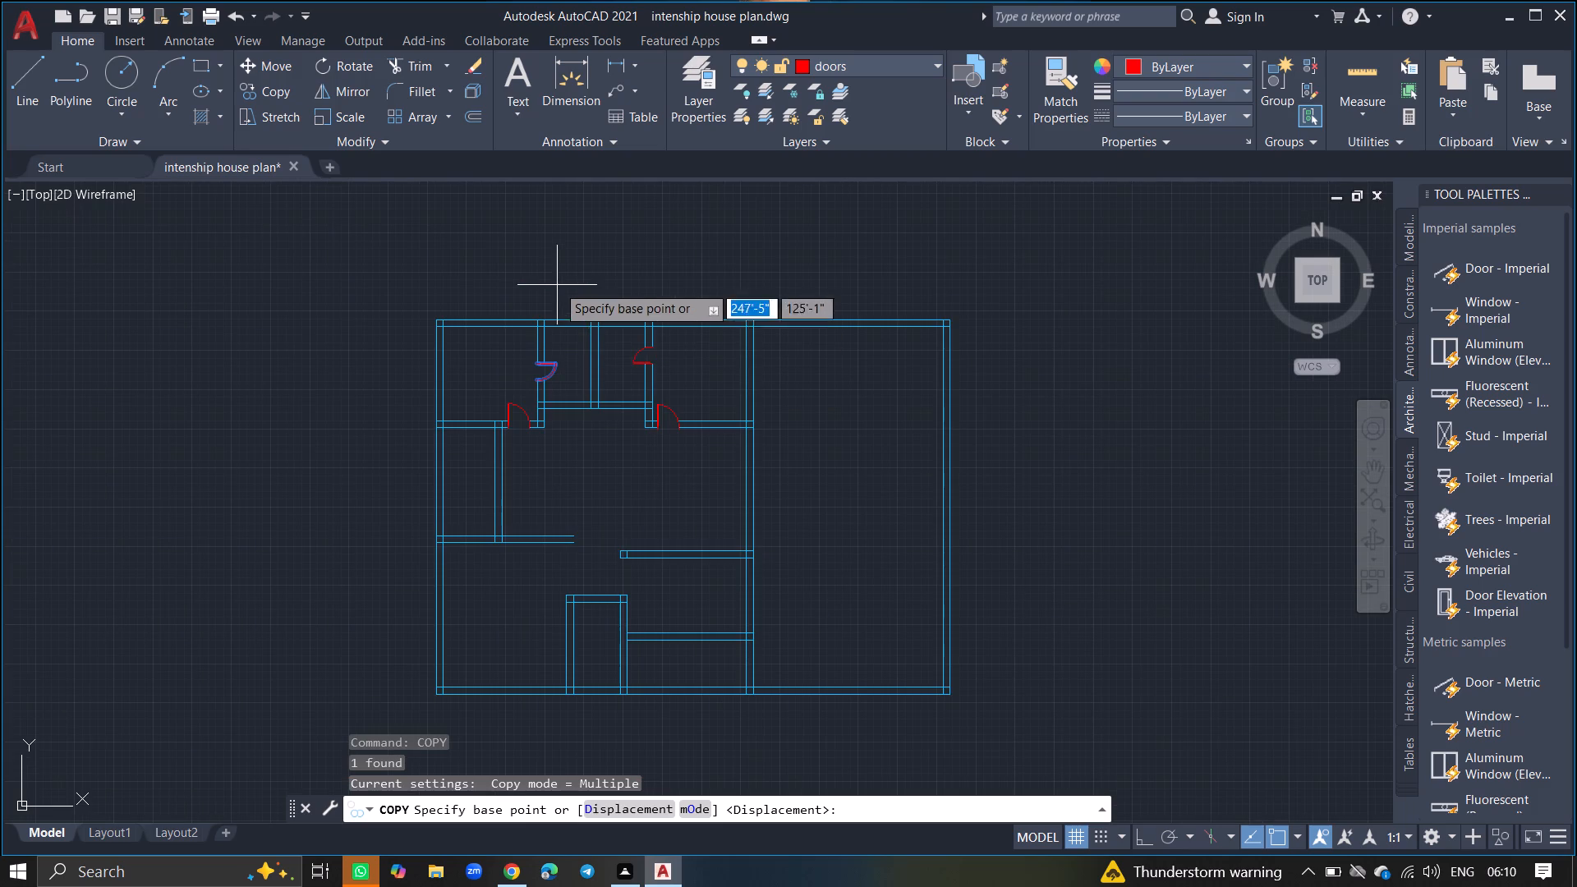
pyautogui.click(554, 366)
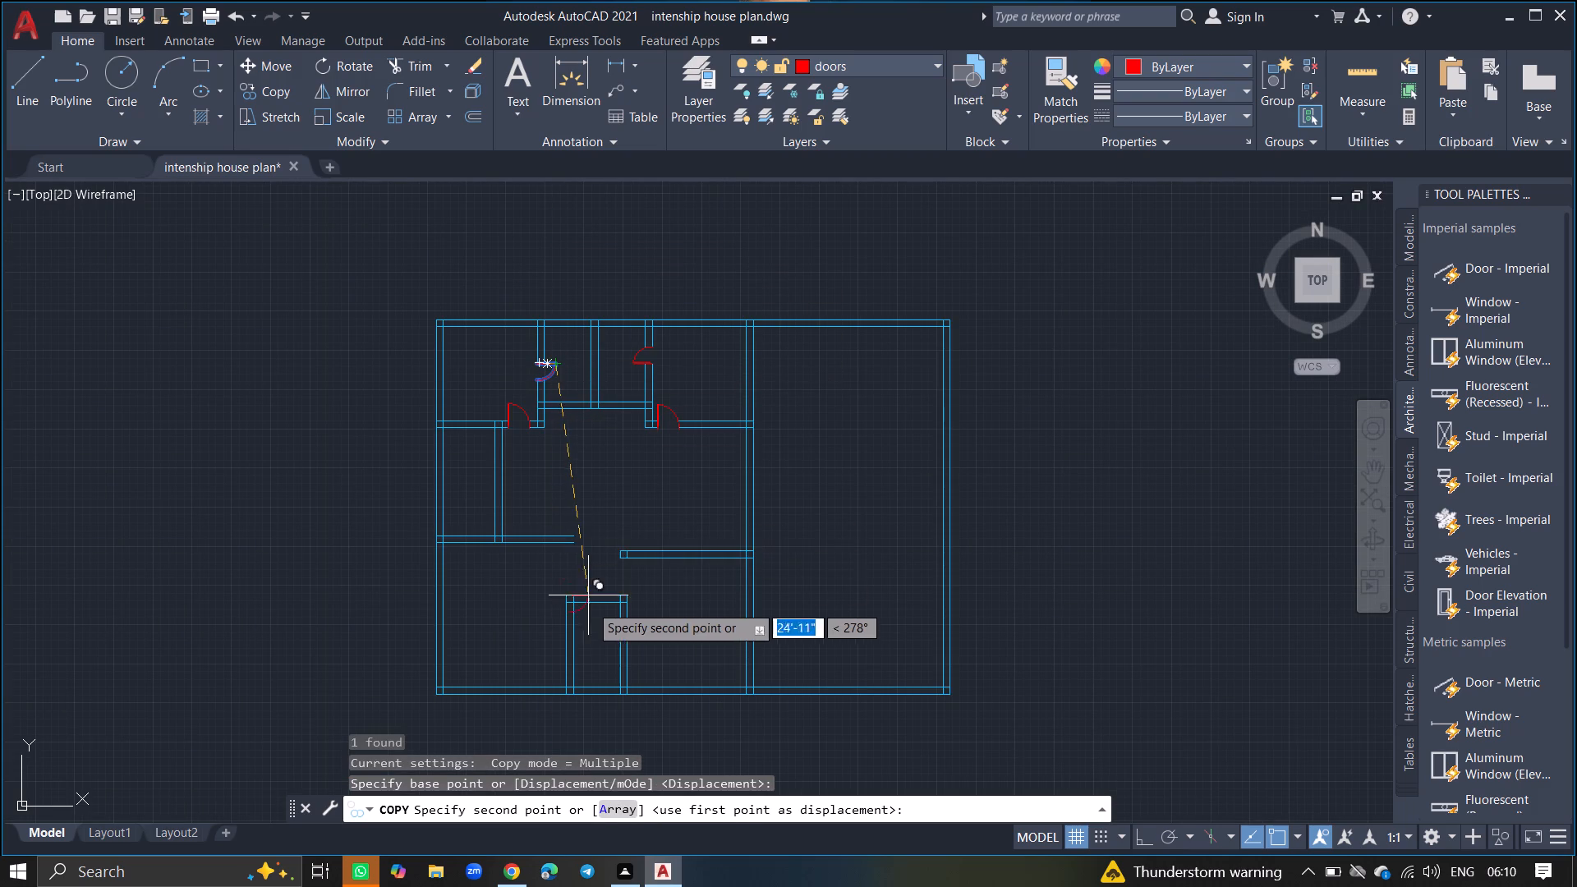
pyautogui.keyDown('ctrl'); pyautogui.scroll(4, 592, 626); pyautogui.keyUp('ctrl')
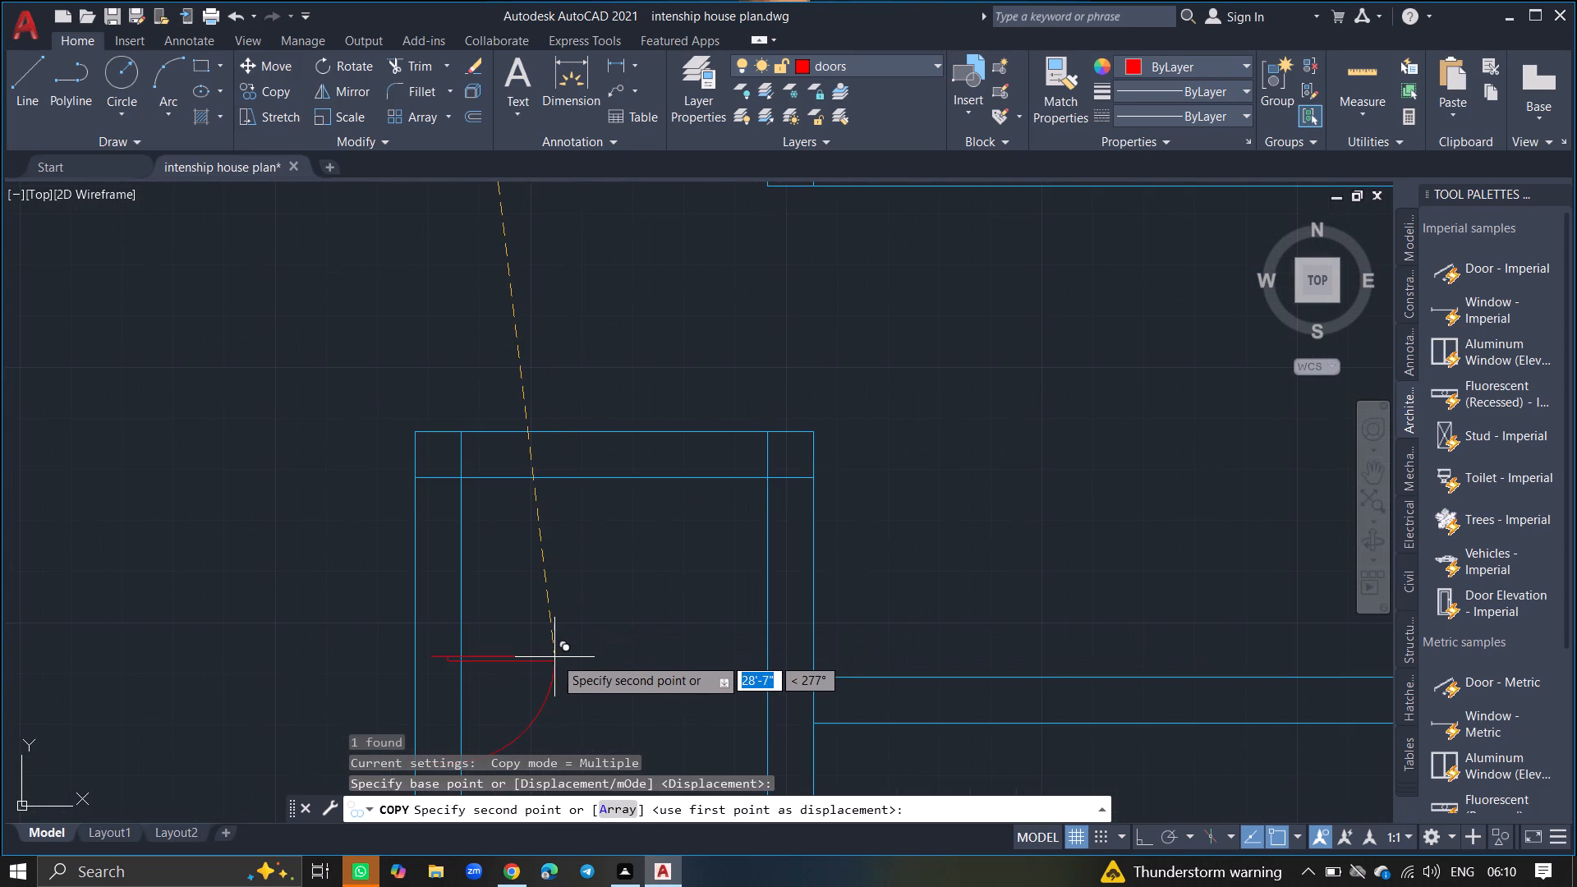
pyautogui.keyDown('ctrl'); pyautogui.scroll(-3, 554, 657); pyautogui.keyUp('ctrl')
pyautogui.keyDown('ctrl'); pyautogui.scroll(4, 553, 682); pyautogui.keyUp('ctrl')
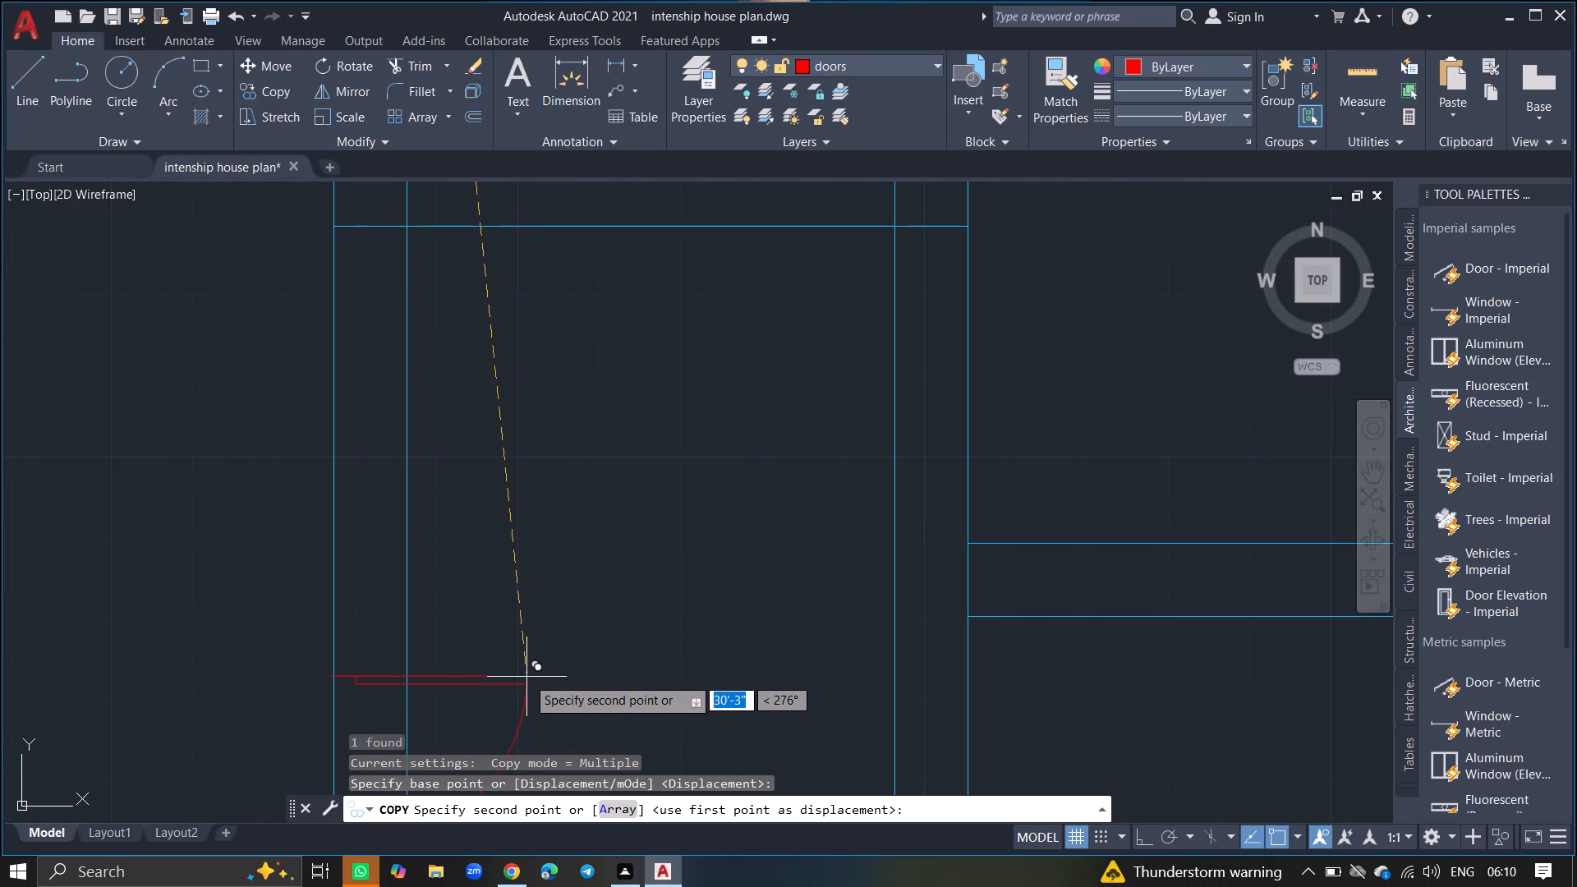
pyautogui.click(526, 677)
pyautogui.press('Return')
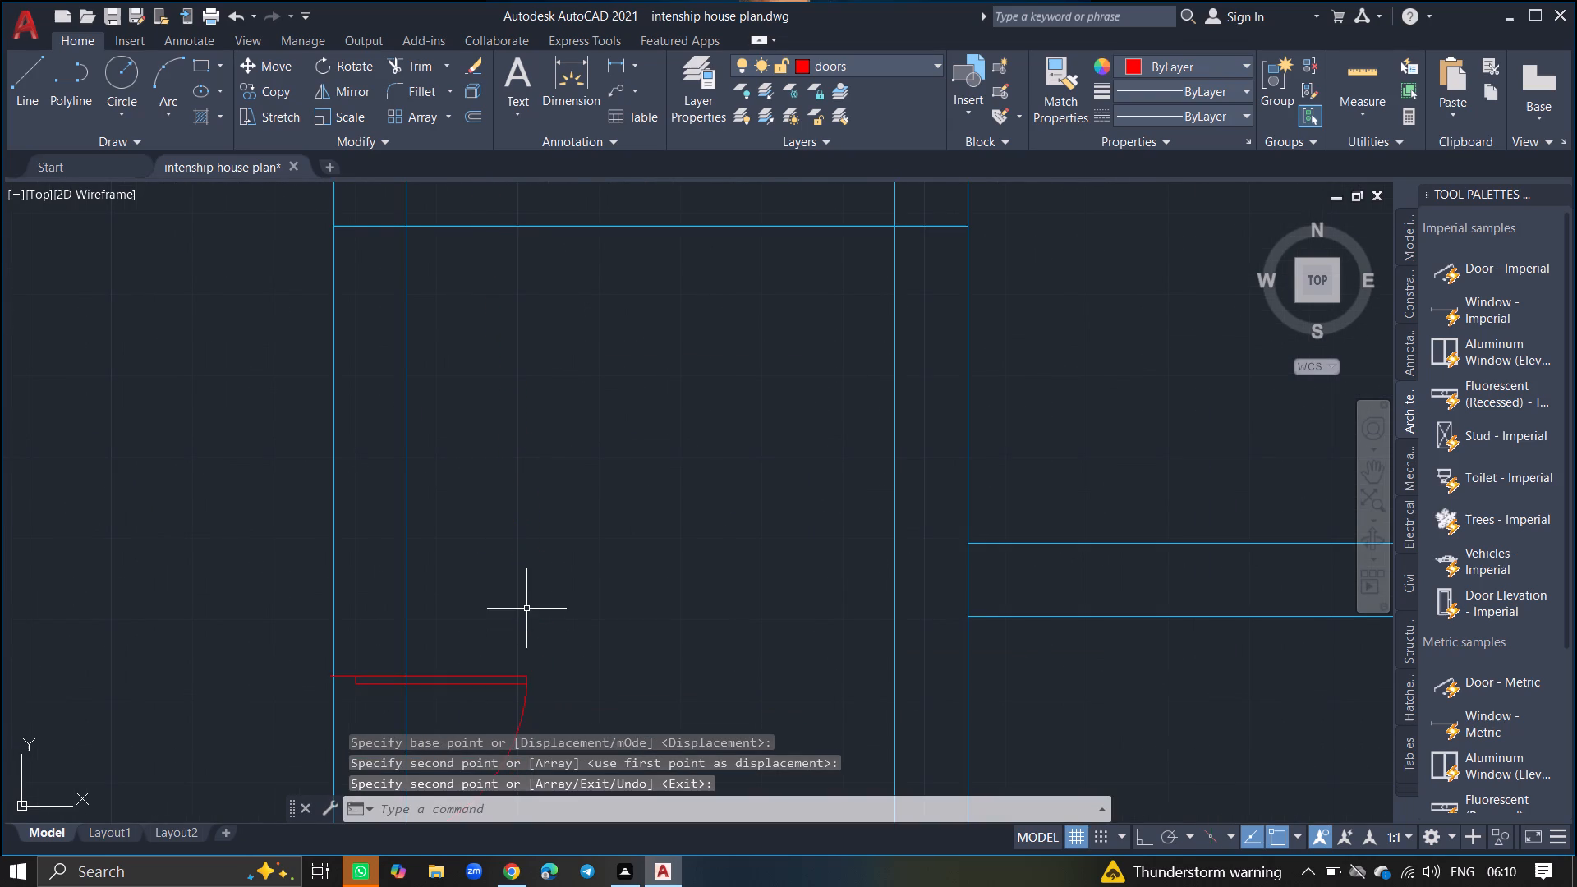
# Trim both wall lines inside the bottom small room's door opening, including the short piece left within the door leaf.
pyautogui.keyDown('ctrl'); pyautogui.scroll(-4, 526, 609); pyautogui.keyUp('ctrl')
pyautogui.keyDown('ctrl'); pyautogui.scroll(5, 515, 664); pyautogui.keyUp('ctrl')
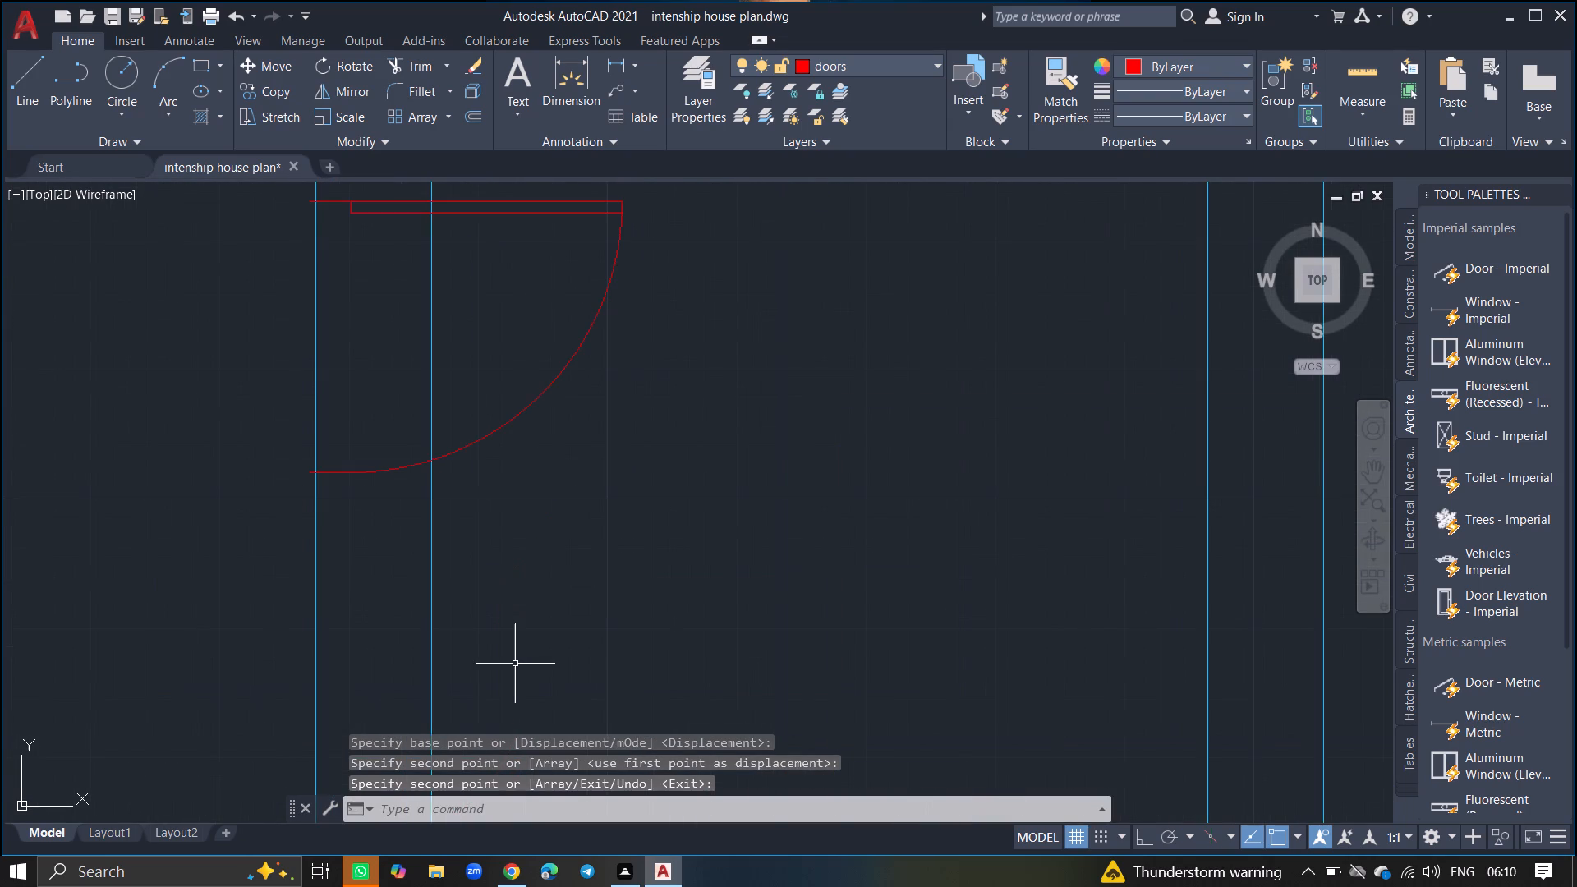
pyautogui.write('trim')
pyautogui.press('Return')
pyautogui.click(428, 375)
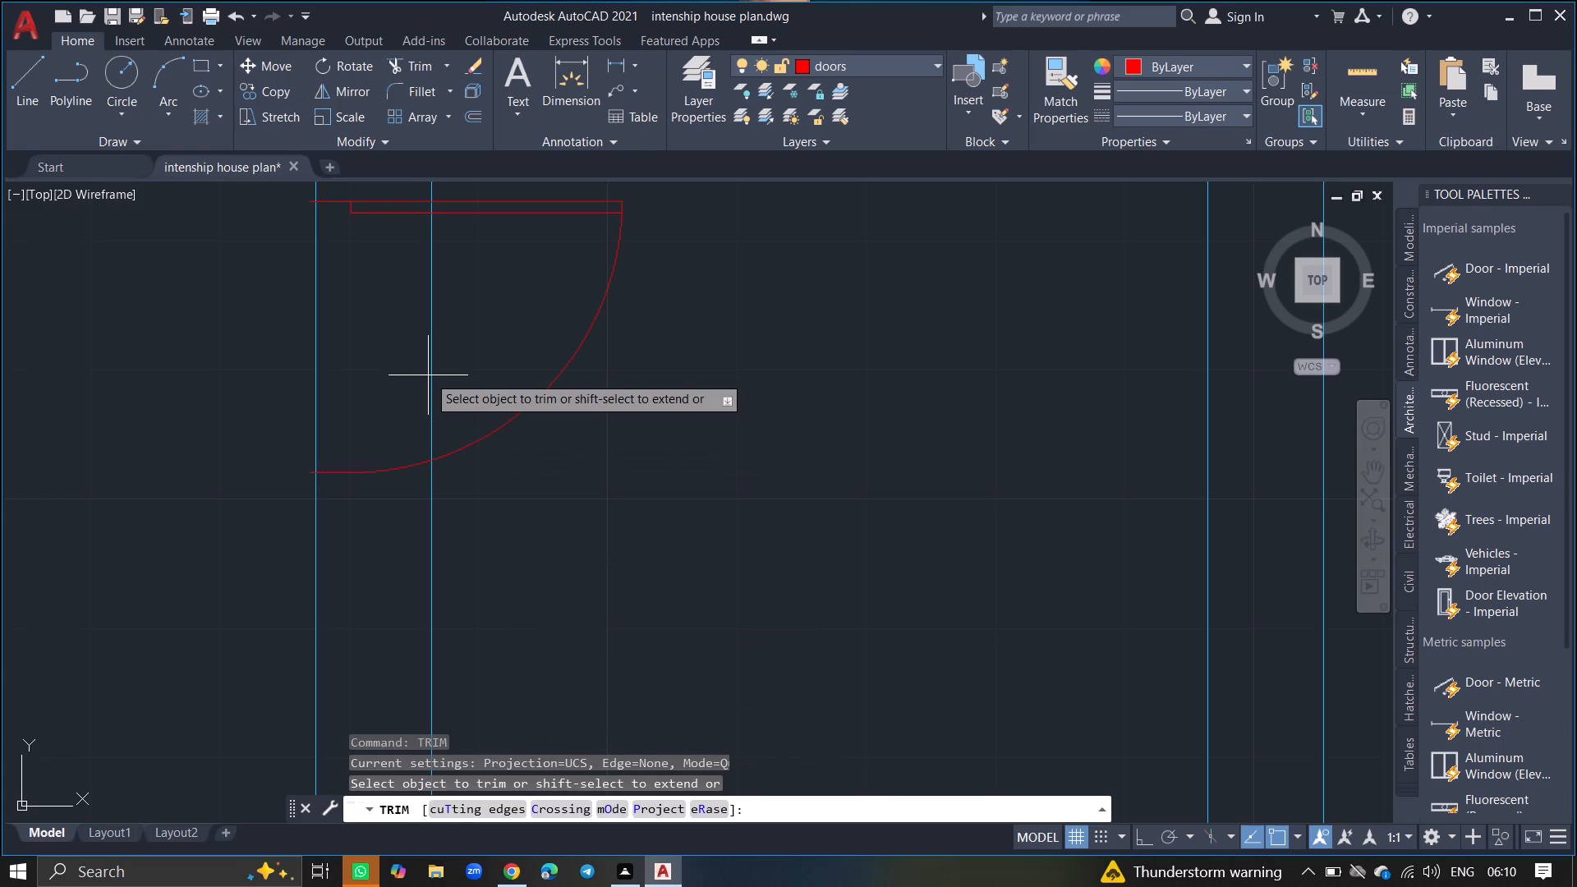
pyautogui.click(459, 376)
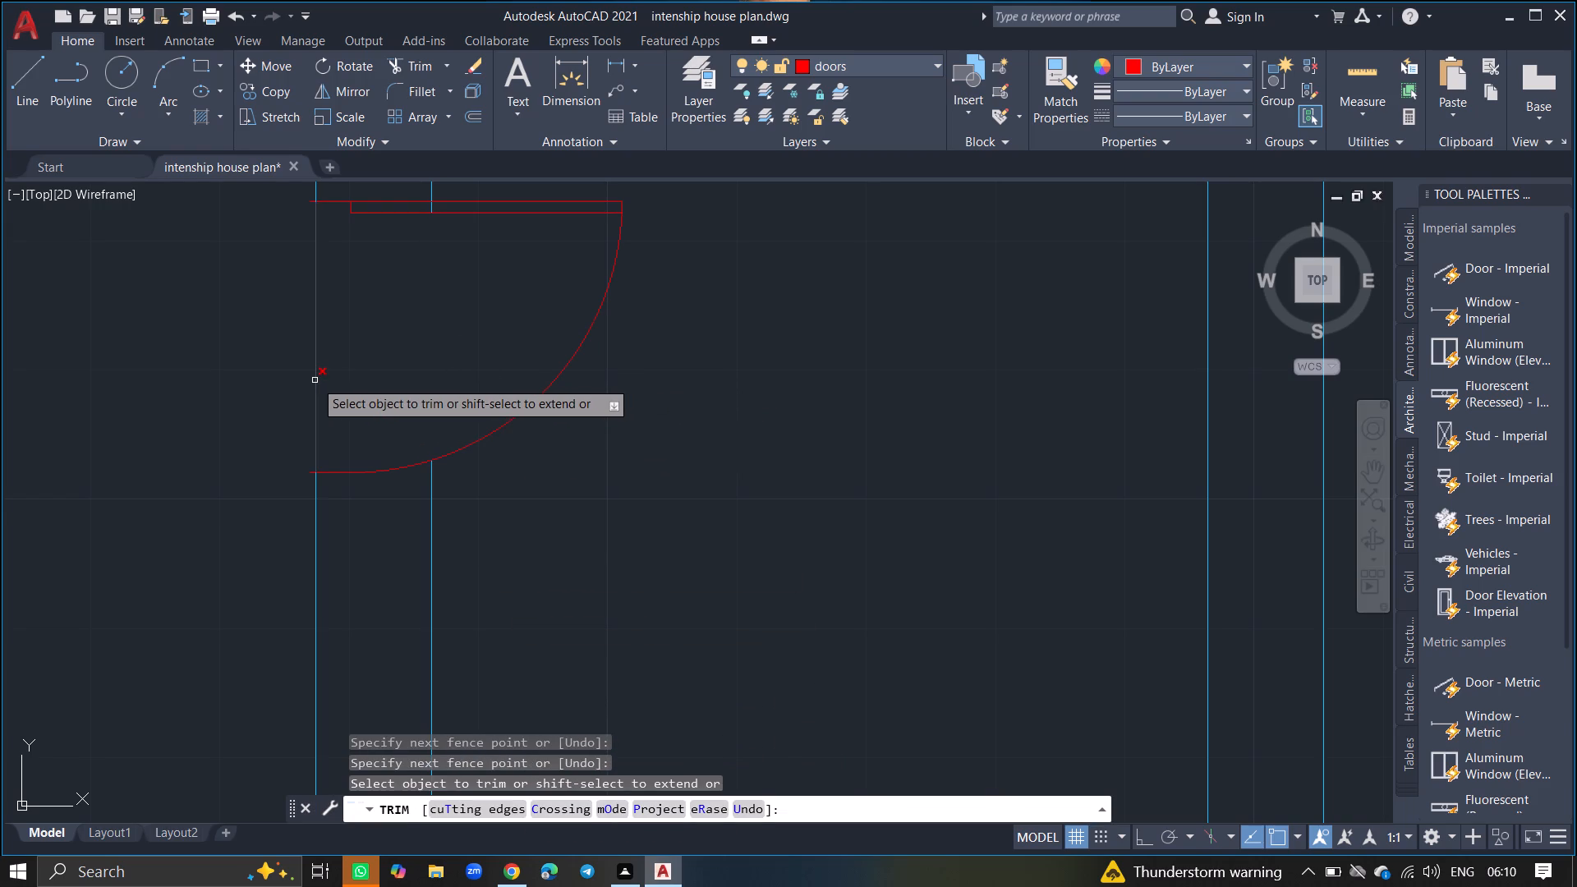
pyautogui.click(315, 380)
pyautogui.keyDown('ctrl'); pyautogui.scroll(-2, 315, 380); pyautogui.keyUp('ctrl')
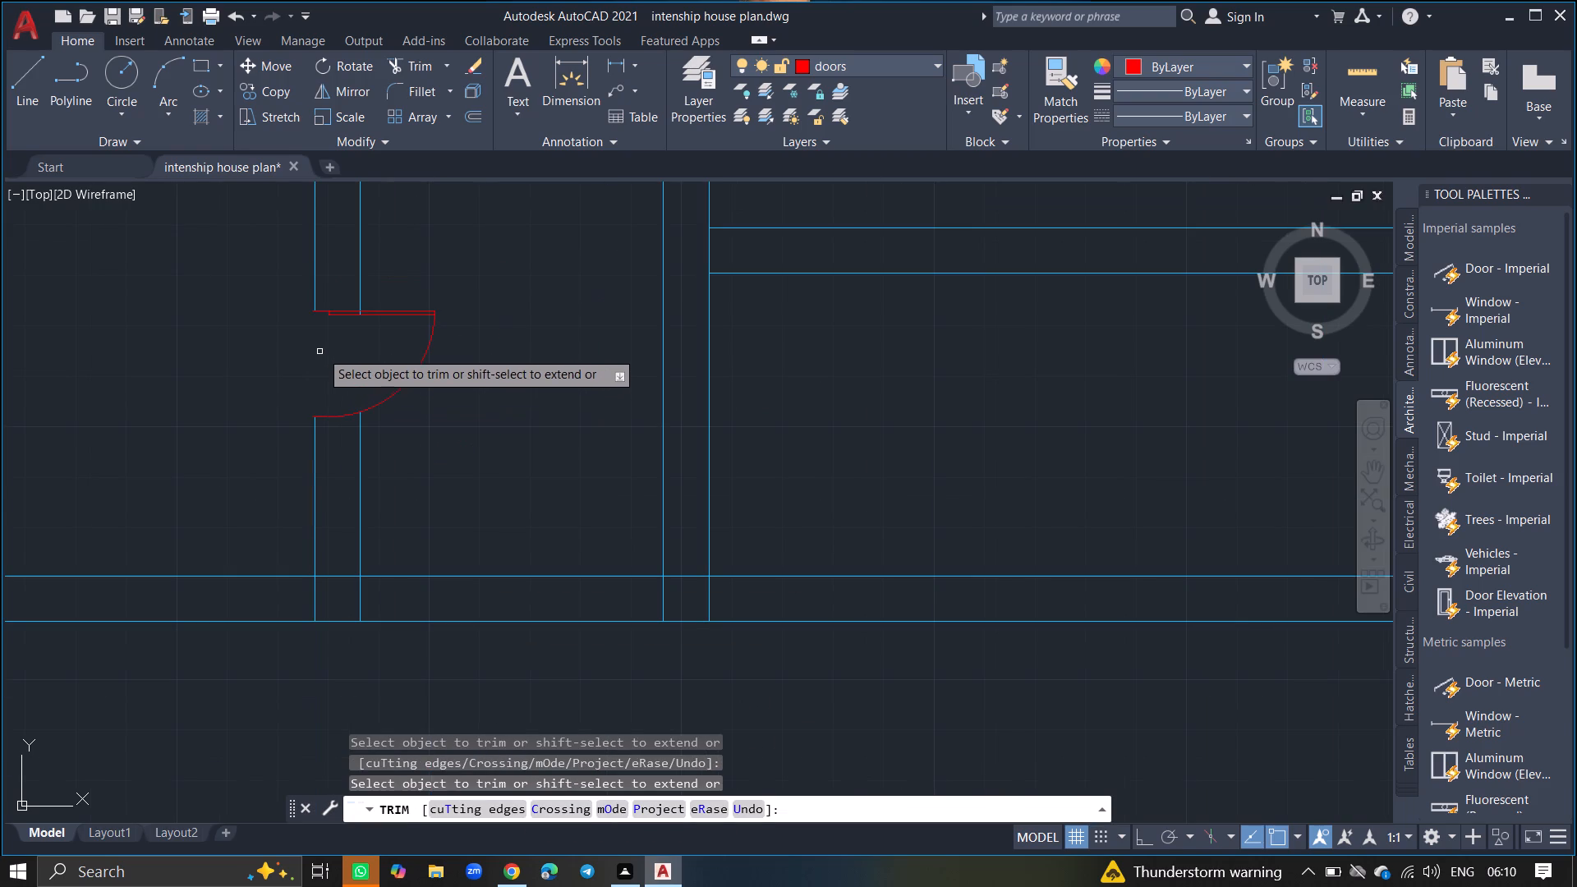
pyautogui.keyDown('ctrl'); pyautogui.scroll(8, 366, 315); pyautogui.keyUp('ctrl')
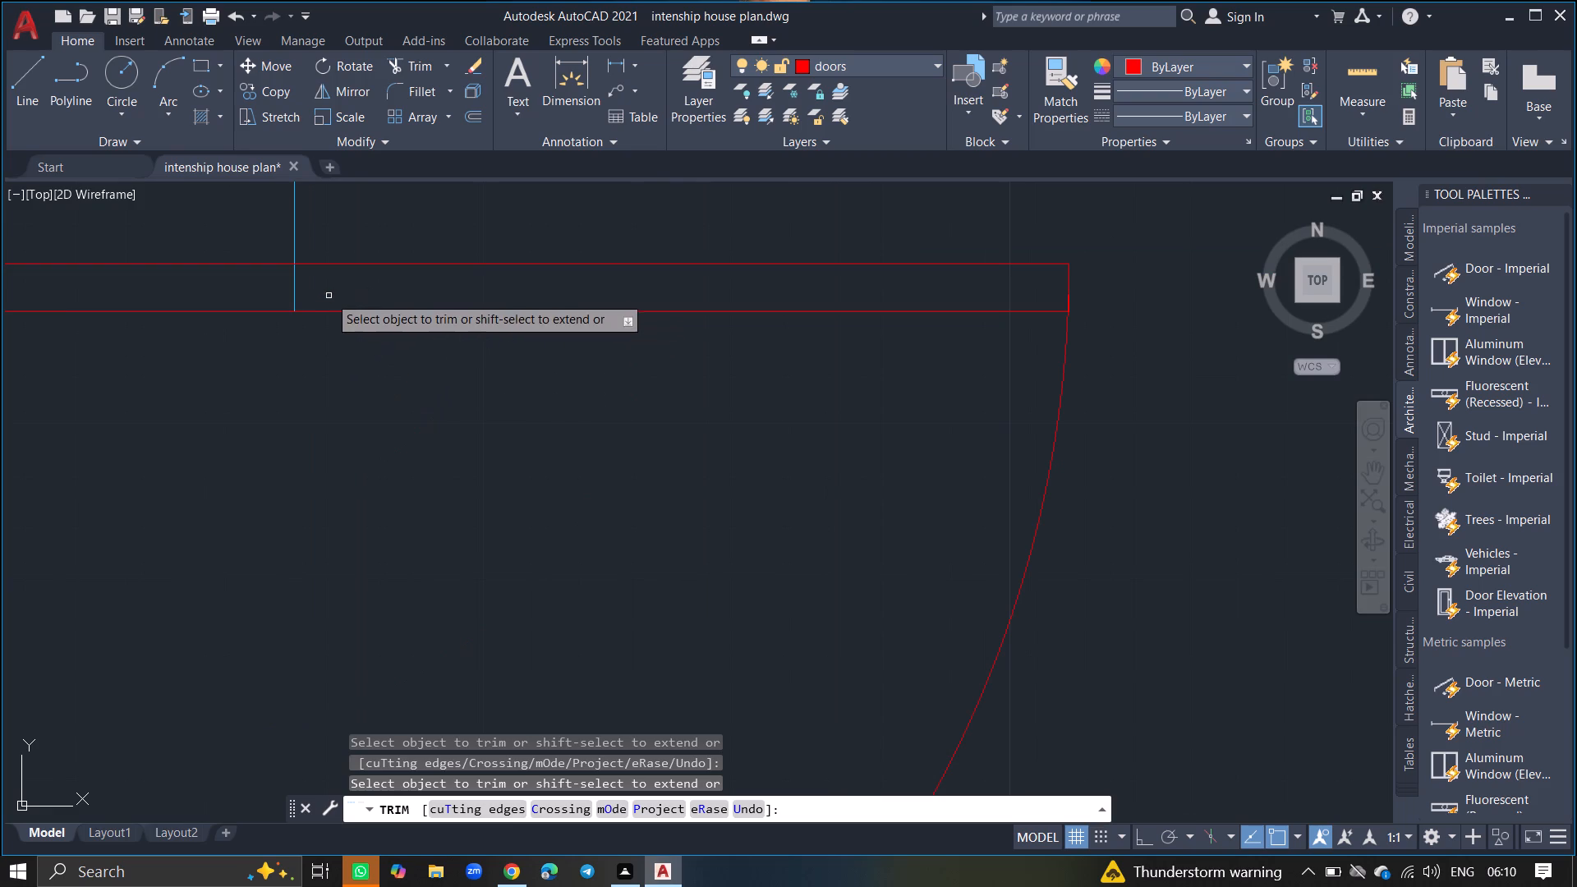
pyautogui.click(296, 294)
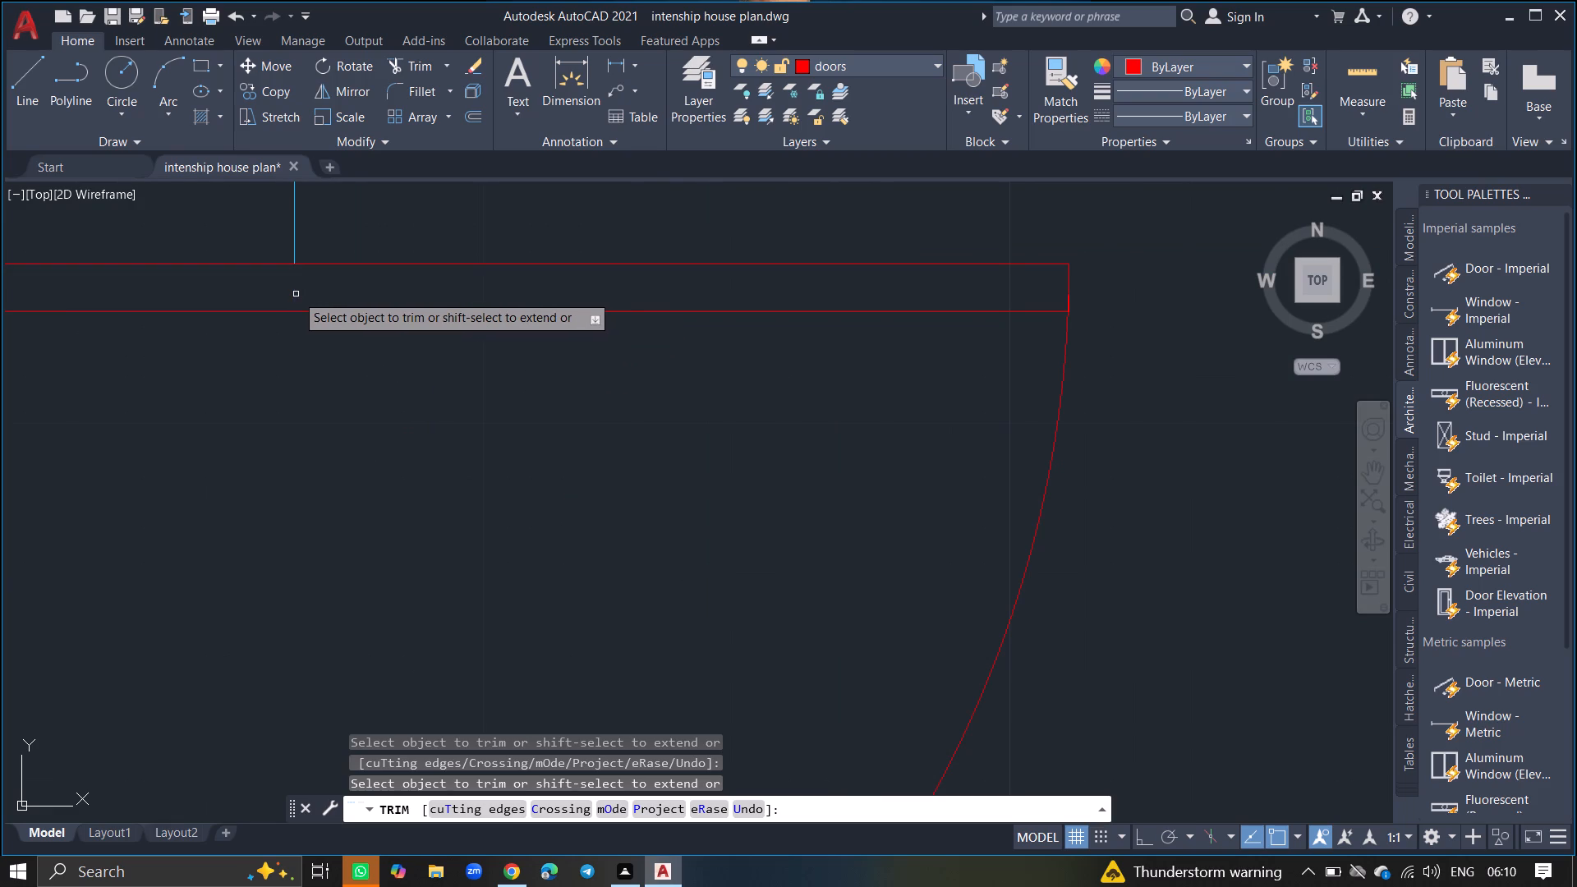
pyautogui.keyDown('ctrl'); pyautogui.scroll(-3, 296, 294); pyautogui.keyUp('ctrl')
pyautogui.press('Return')
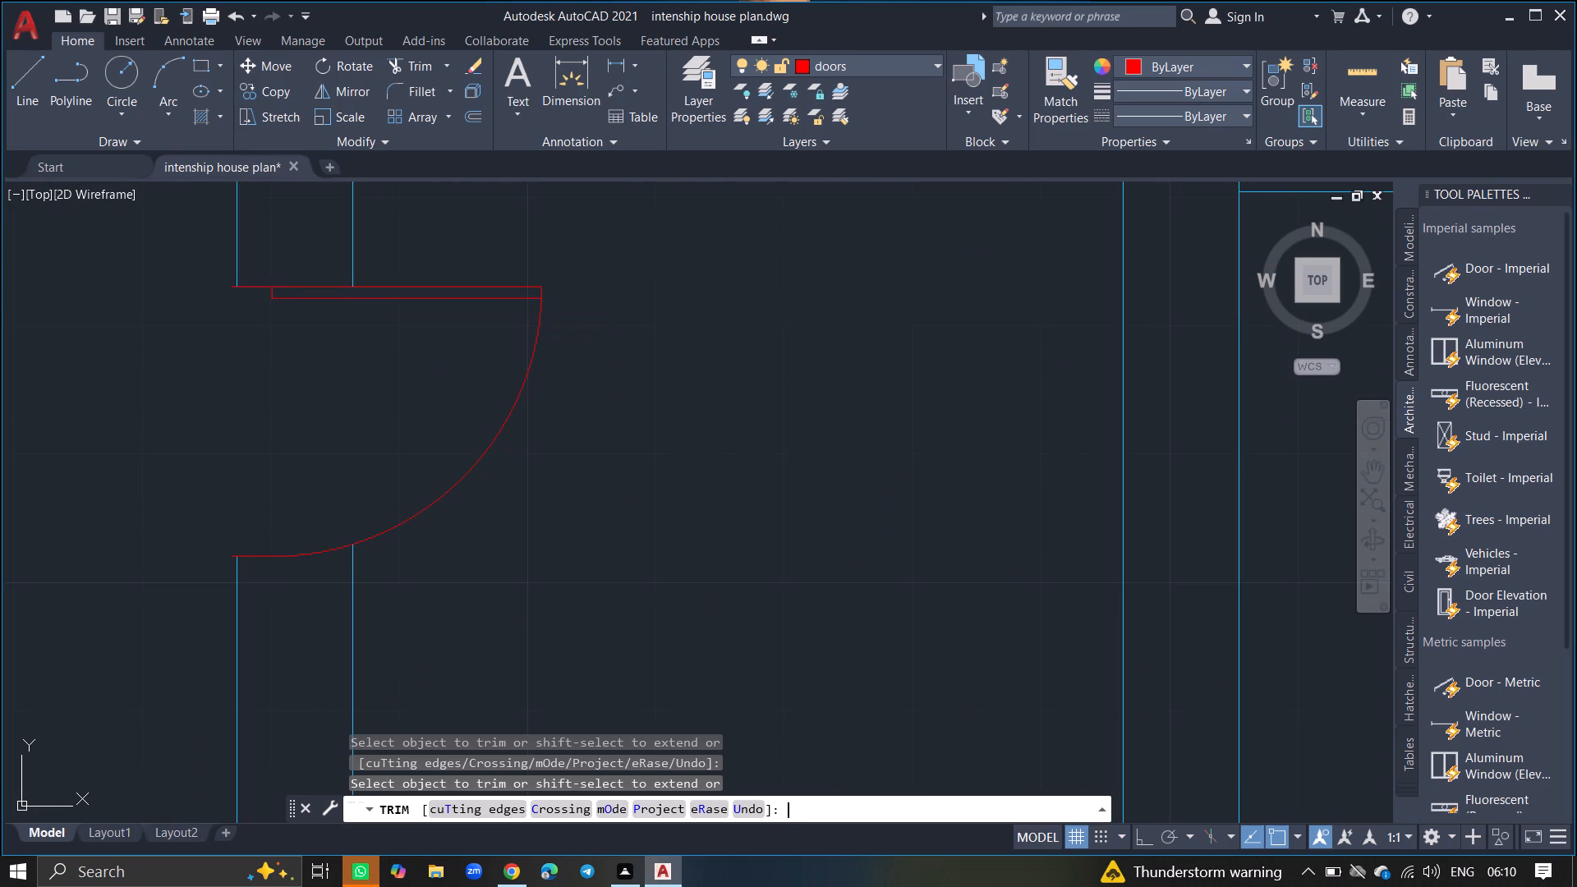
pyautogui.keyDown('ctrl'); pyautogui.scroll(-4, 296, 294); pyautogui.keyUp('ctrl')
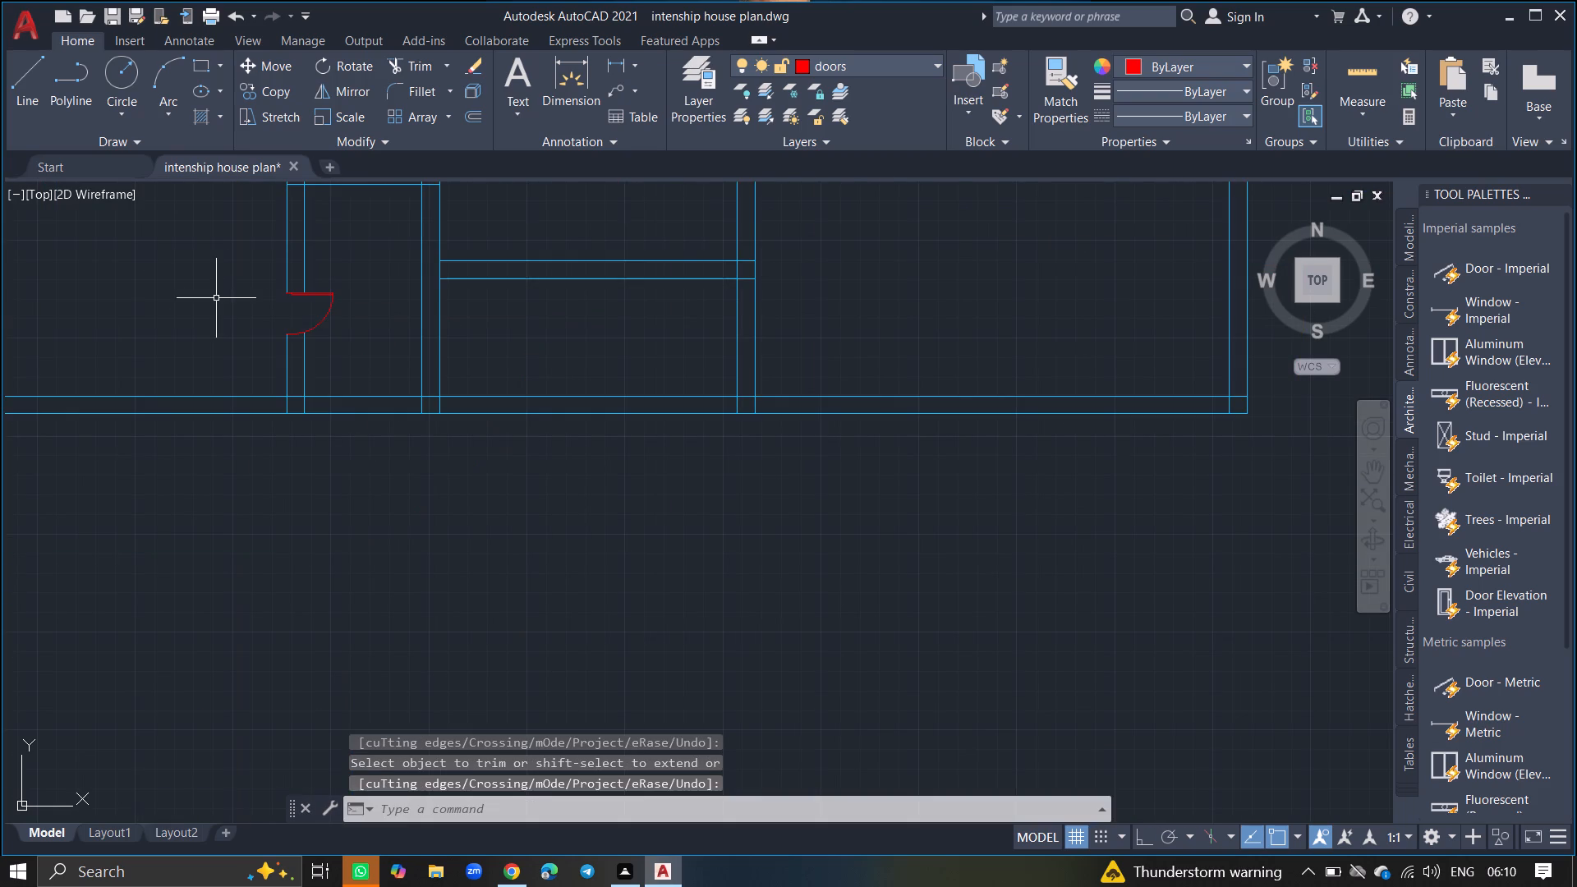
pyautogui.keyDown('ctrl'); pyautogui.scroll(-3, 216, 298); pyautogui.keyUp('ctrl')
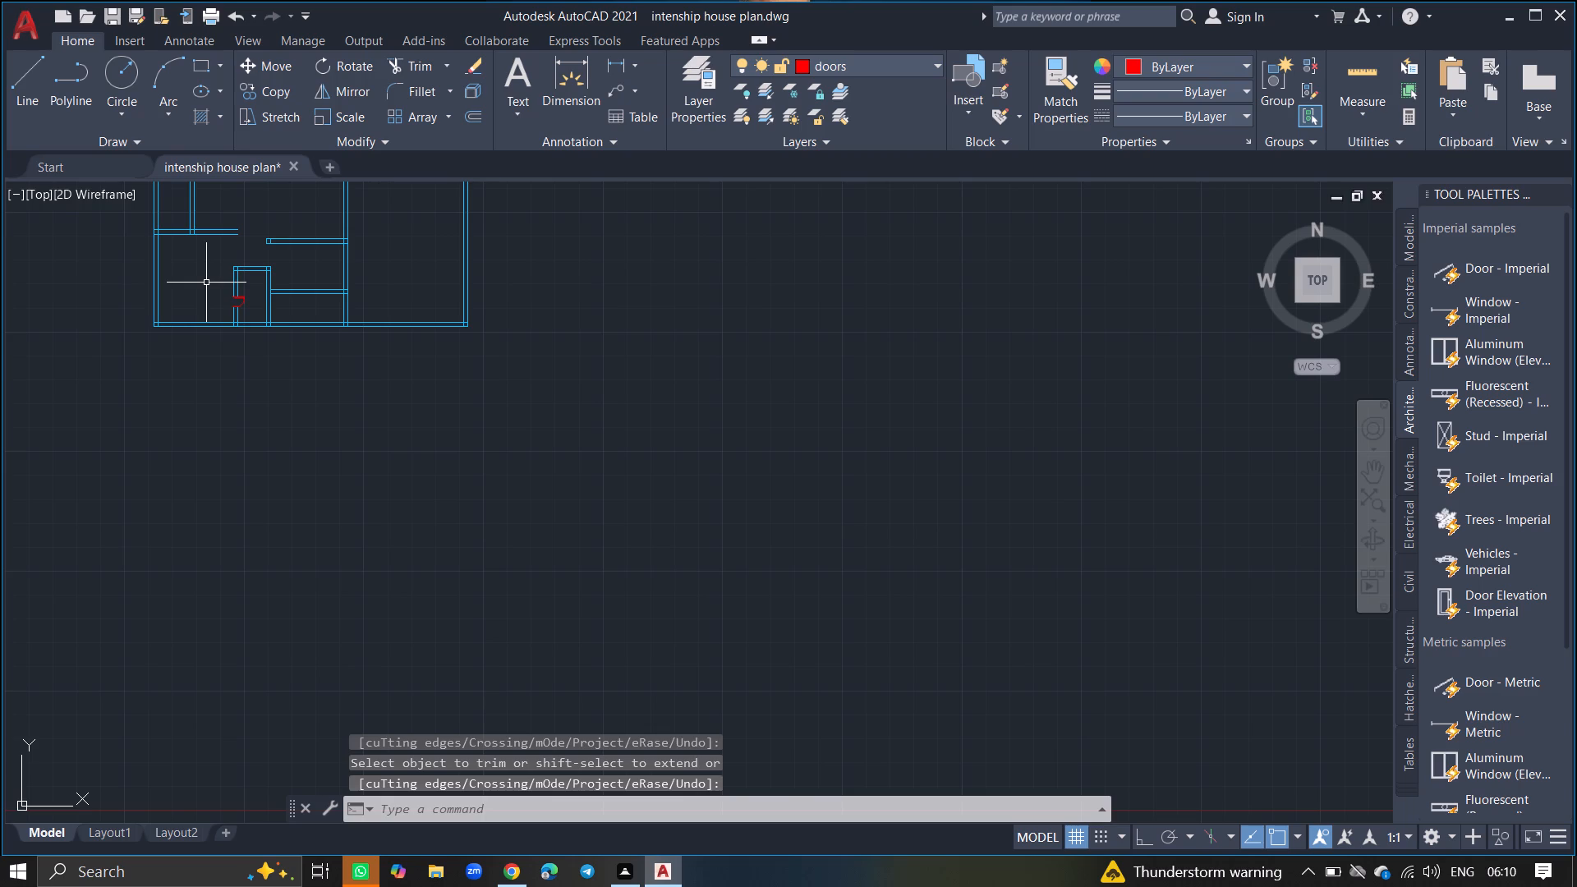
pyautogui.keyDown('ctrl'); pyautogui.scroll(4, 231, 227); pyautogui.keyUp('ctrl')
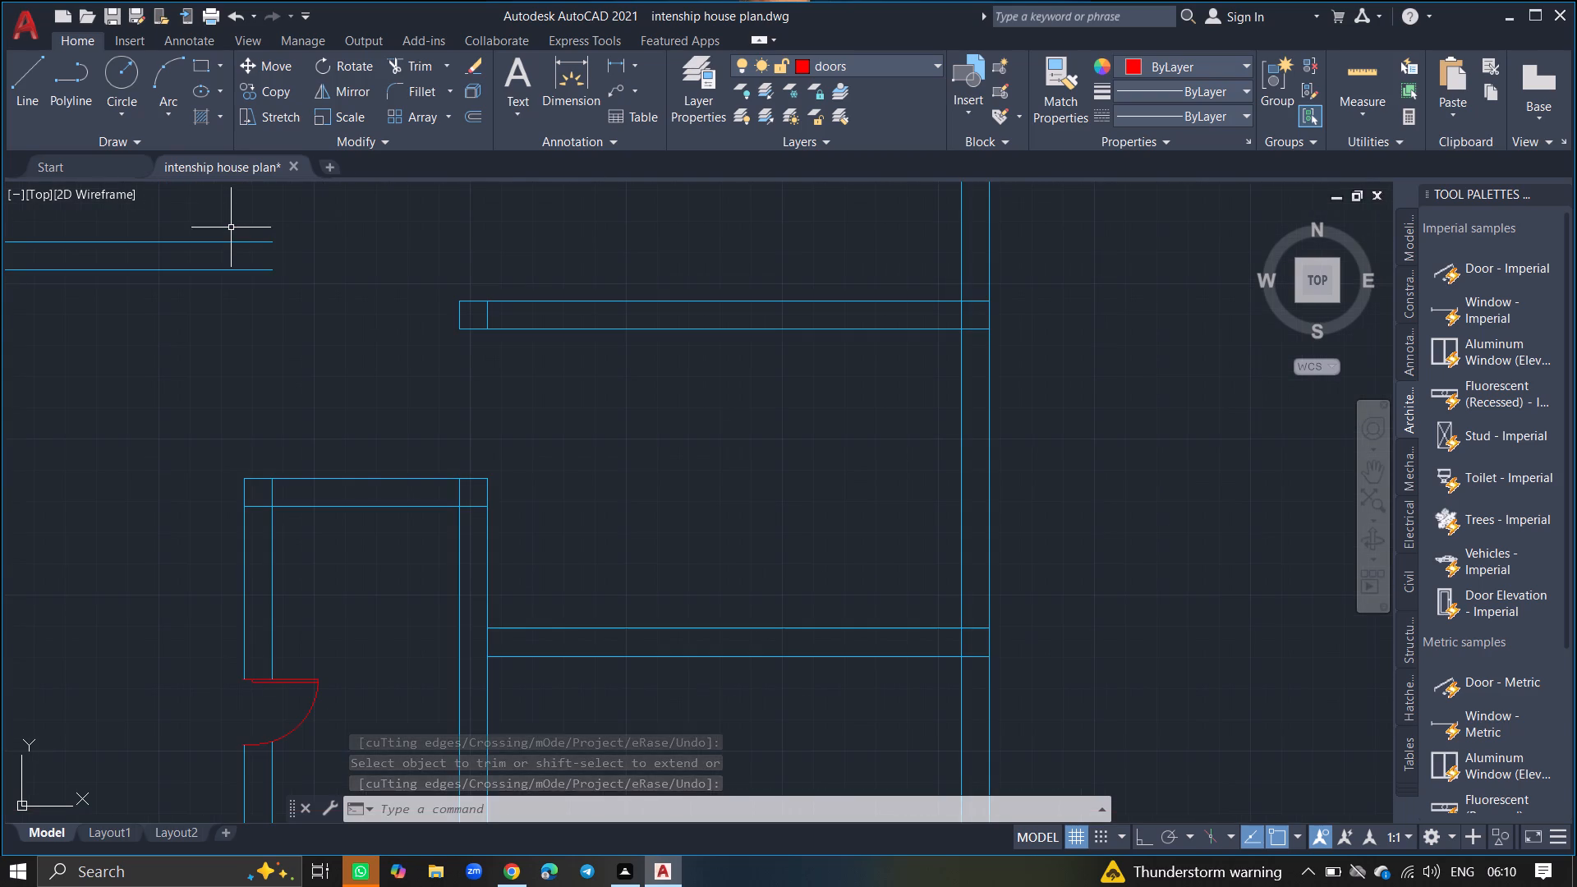
# Extend both side wall lines above the bottom small room's door up to the outer line of the bottom-left room's upper wall.
pyautogui.write('extend')
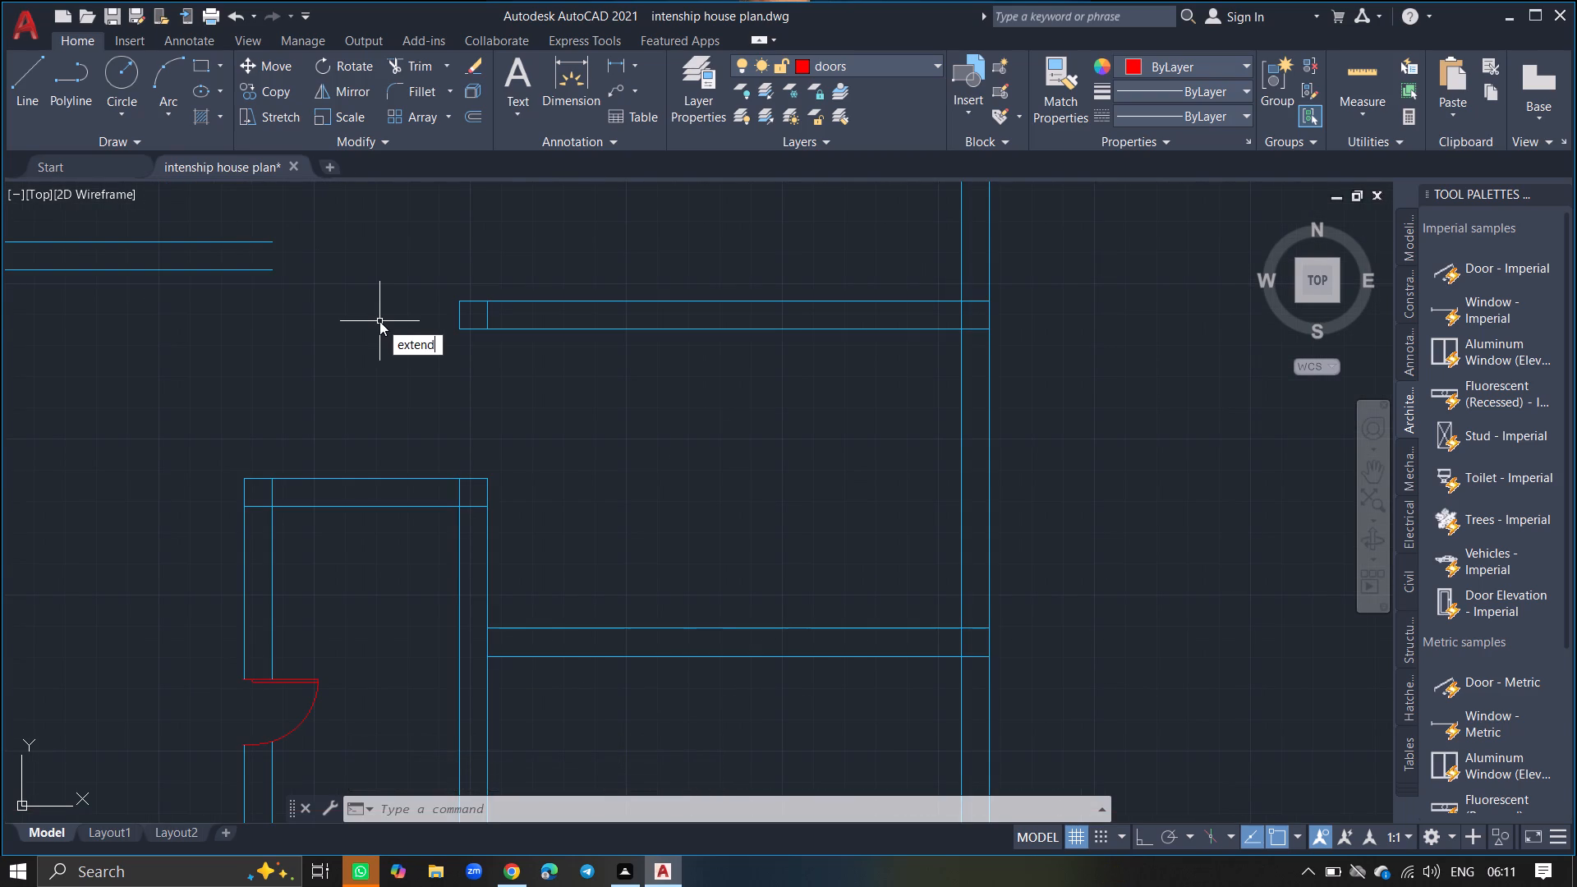
pyautogui.press('Return')
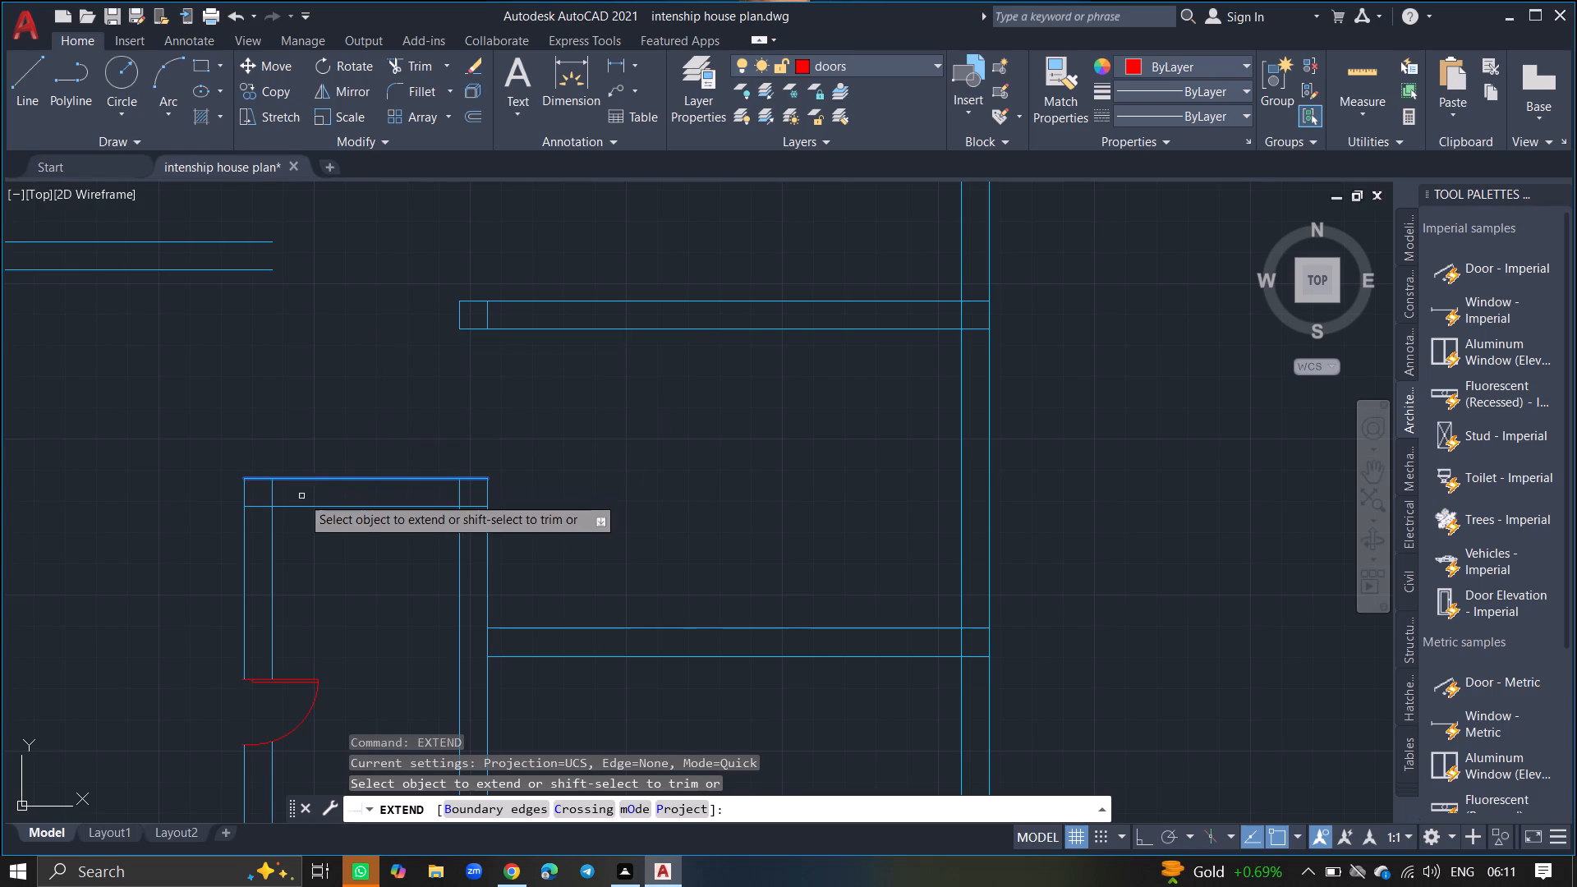
pyautogui.click(266, 537)
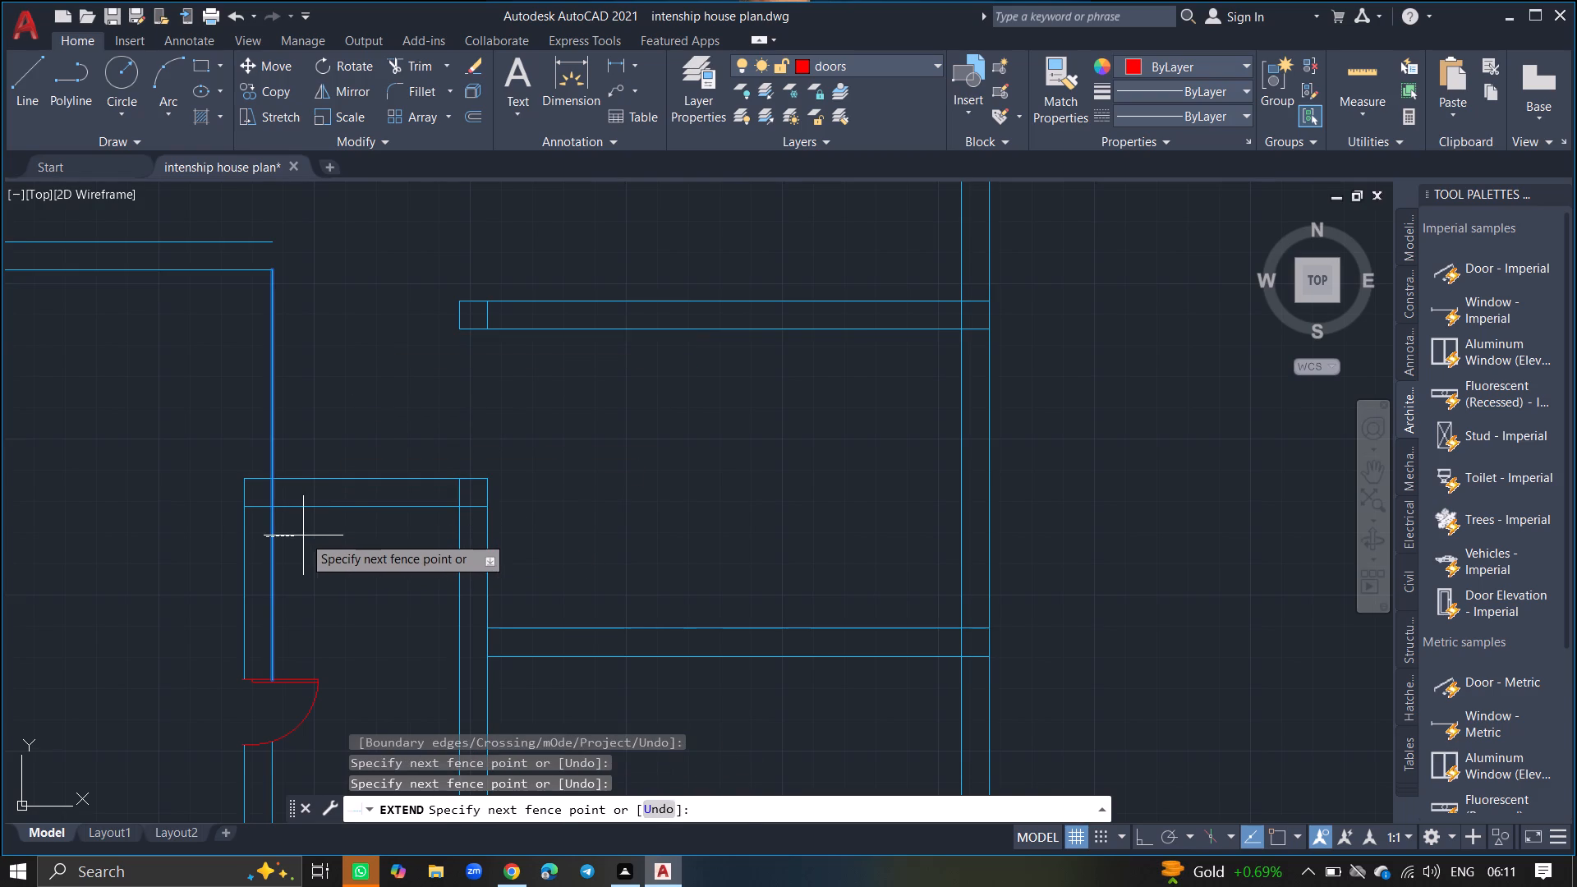
pyautogui.click(303, 535)
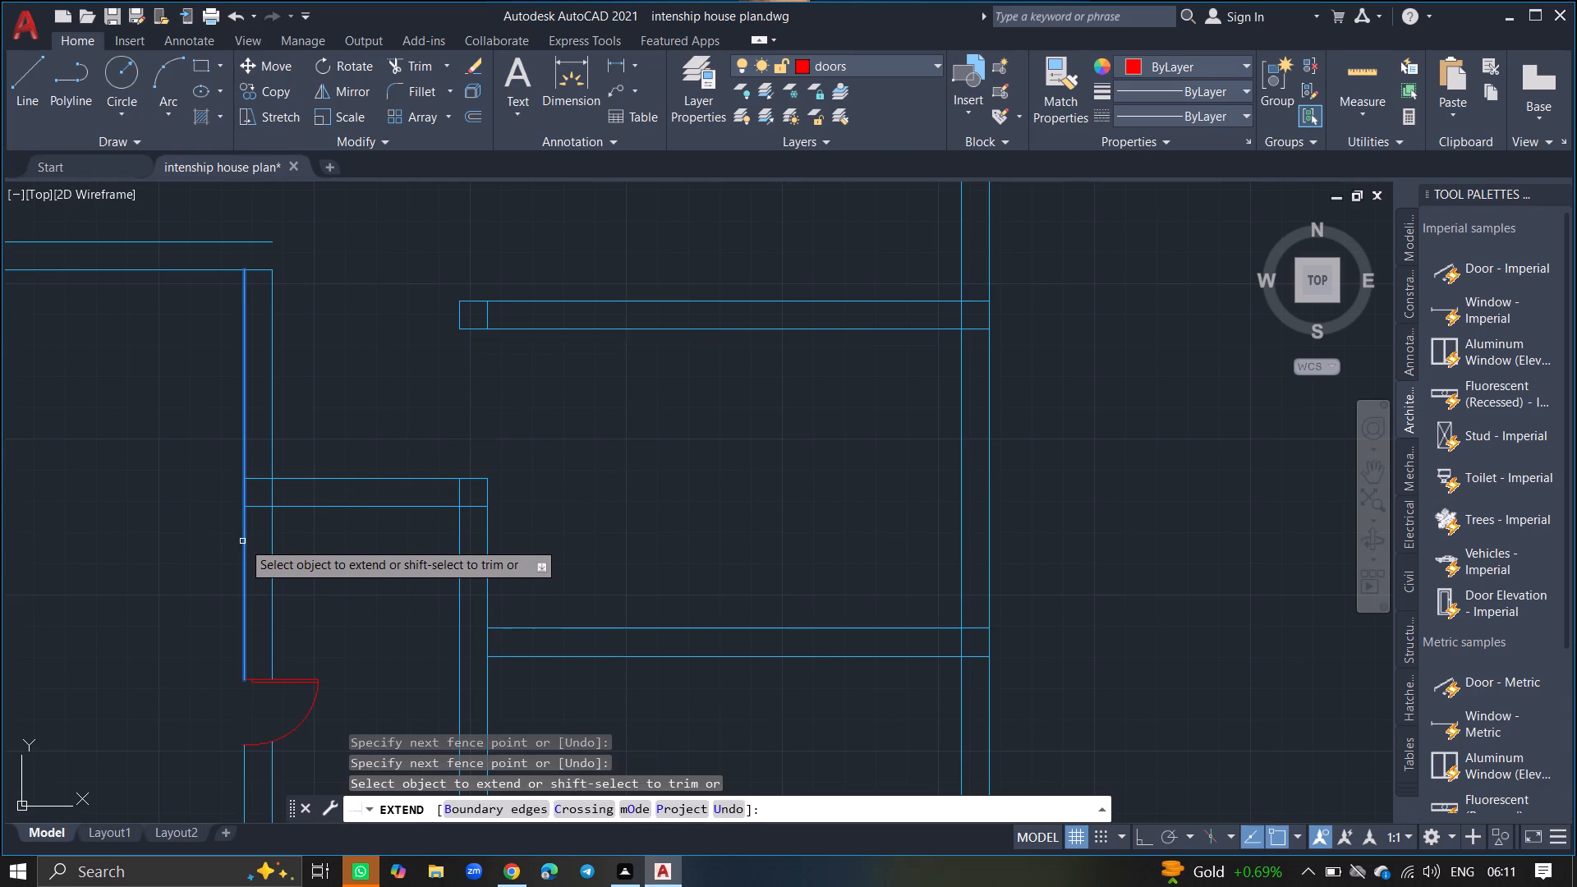
pyautogui.click(243, 540)
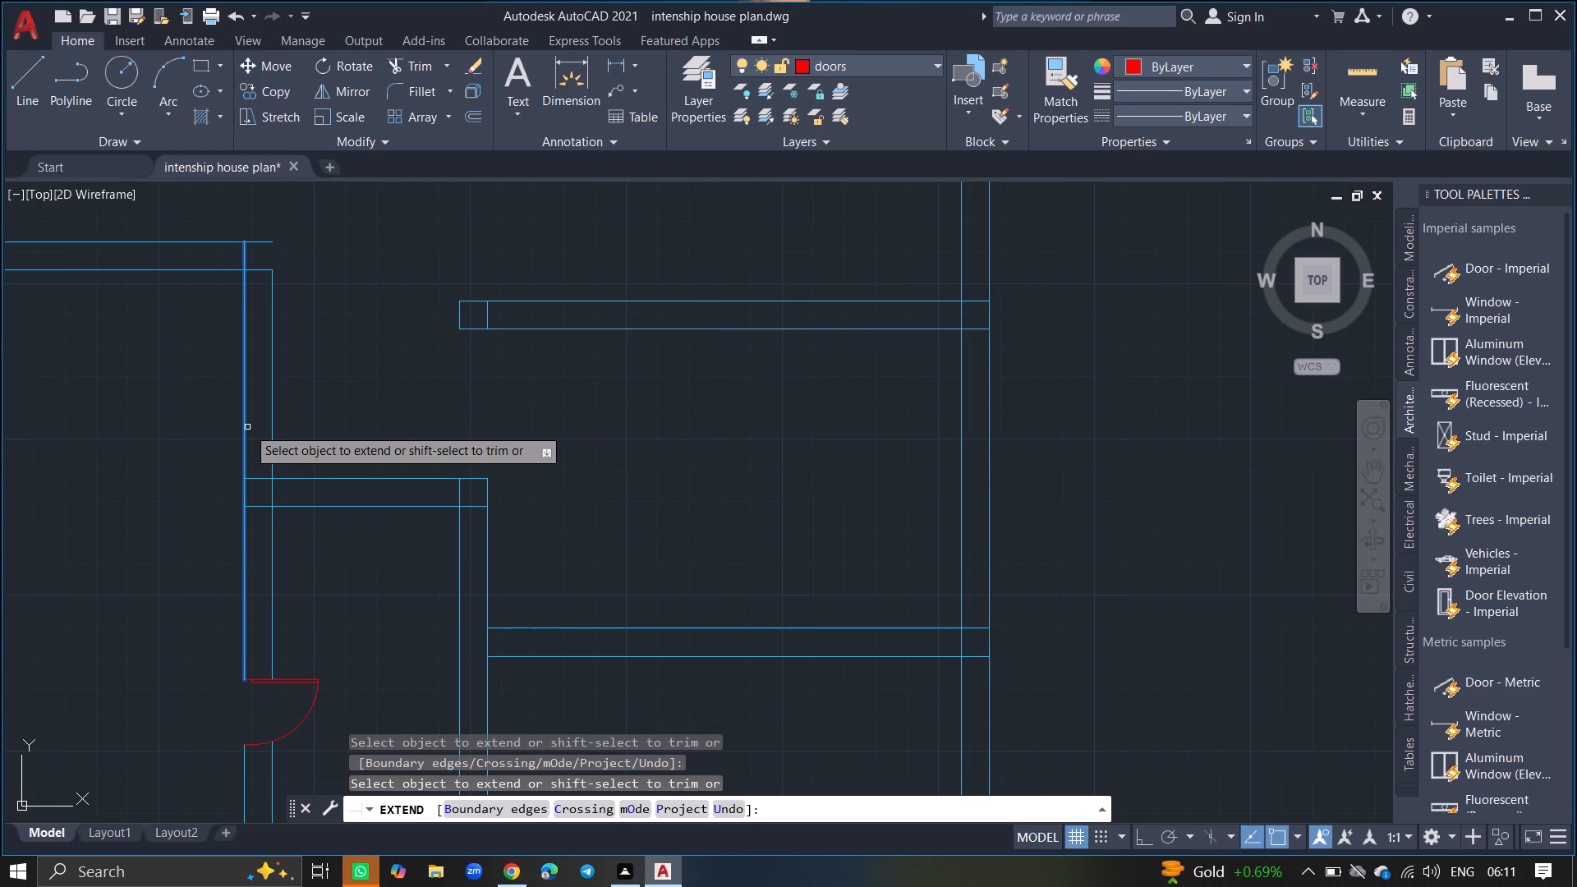
pyautogui.click(245, 390)
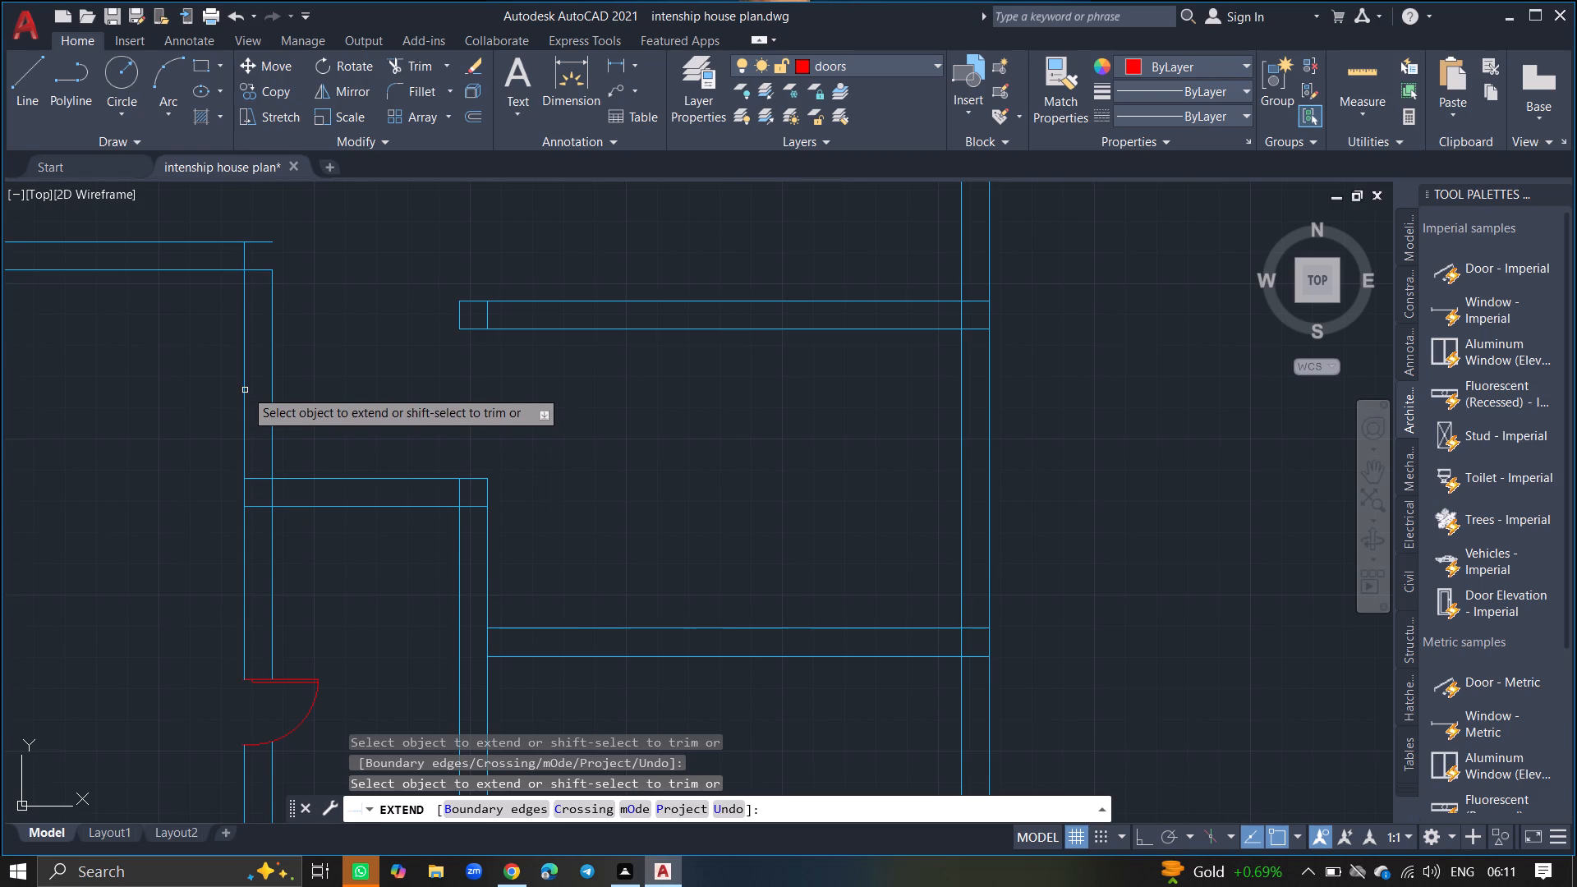
pyautogui.click(272, 378)
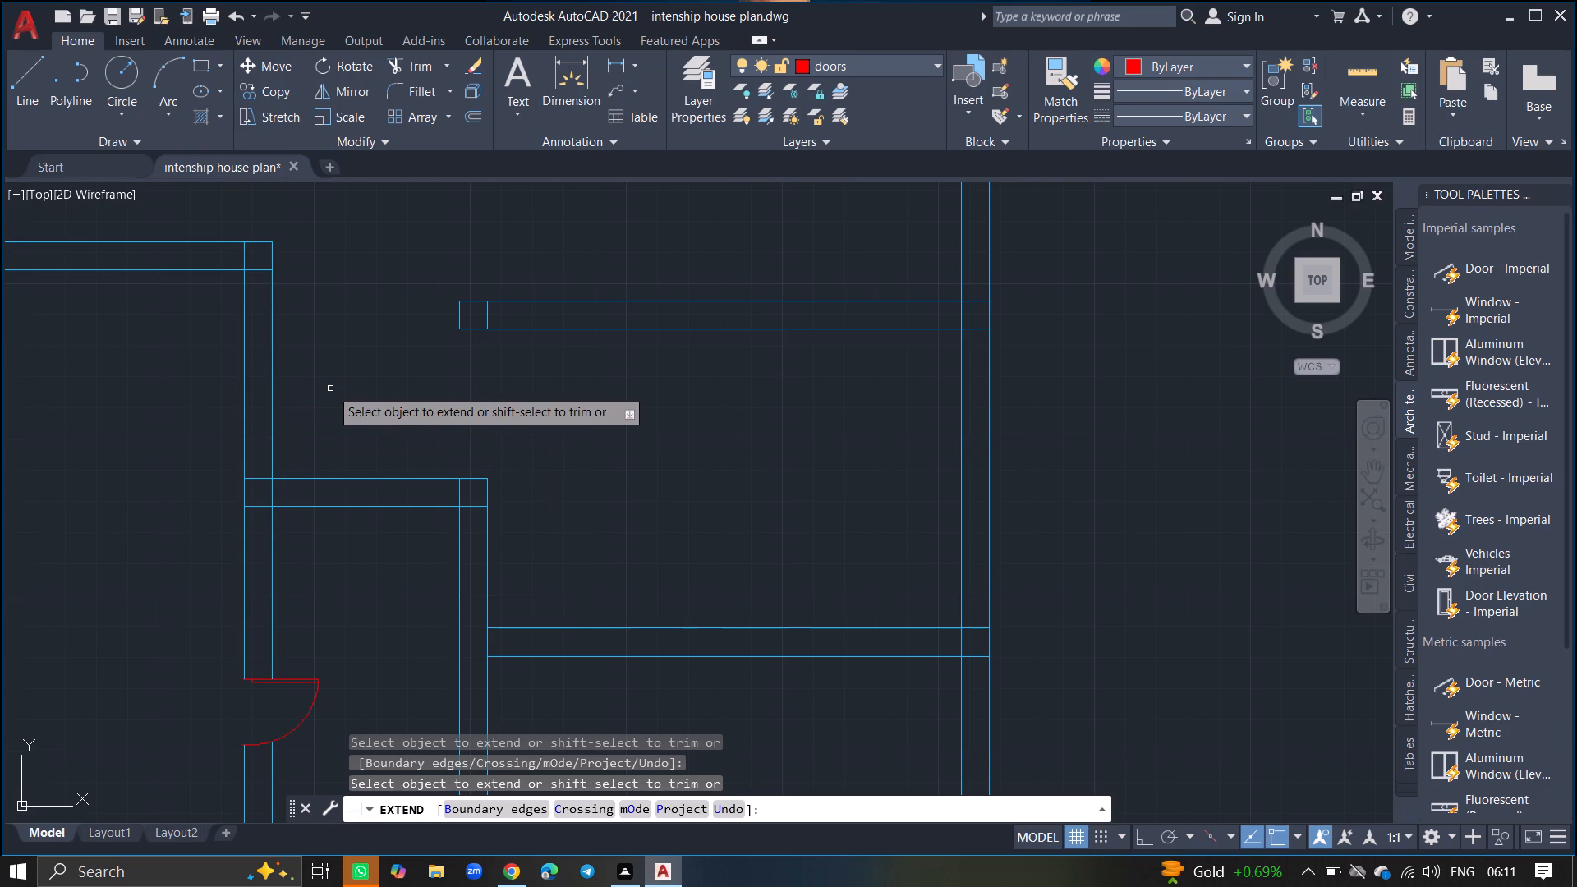
pyautogui.press('Return')
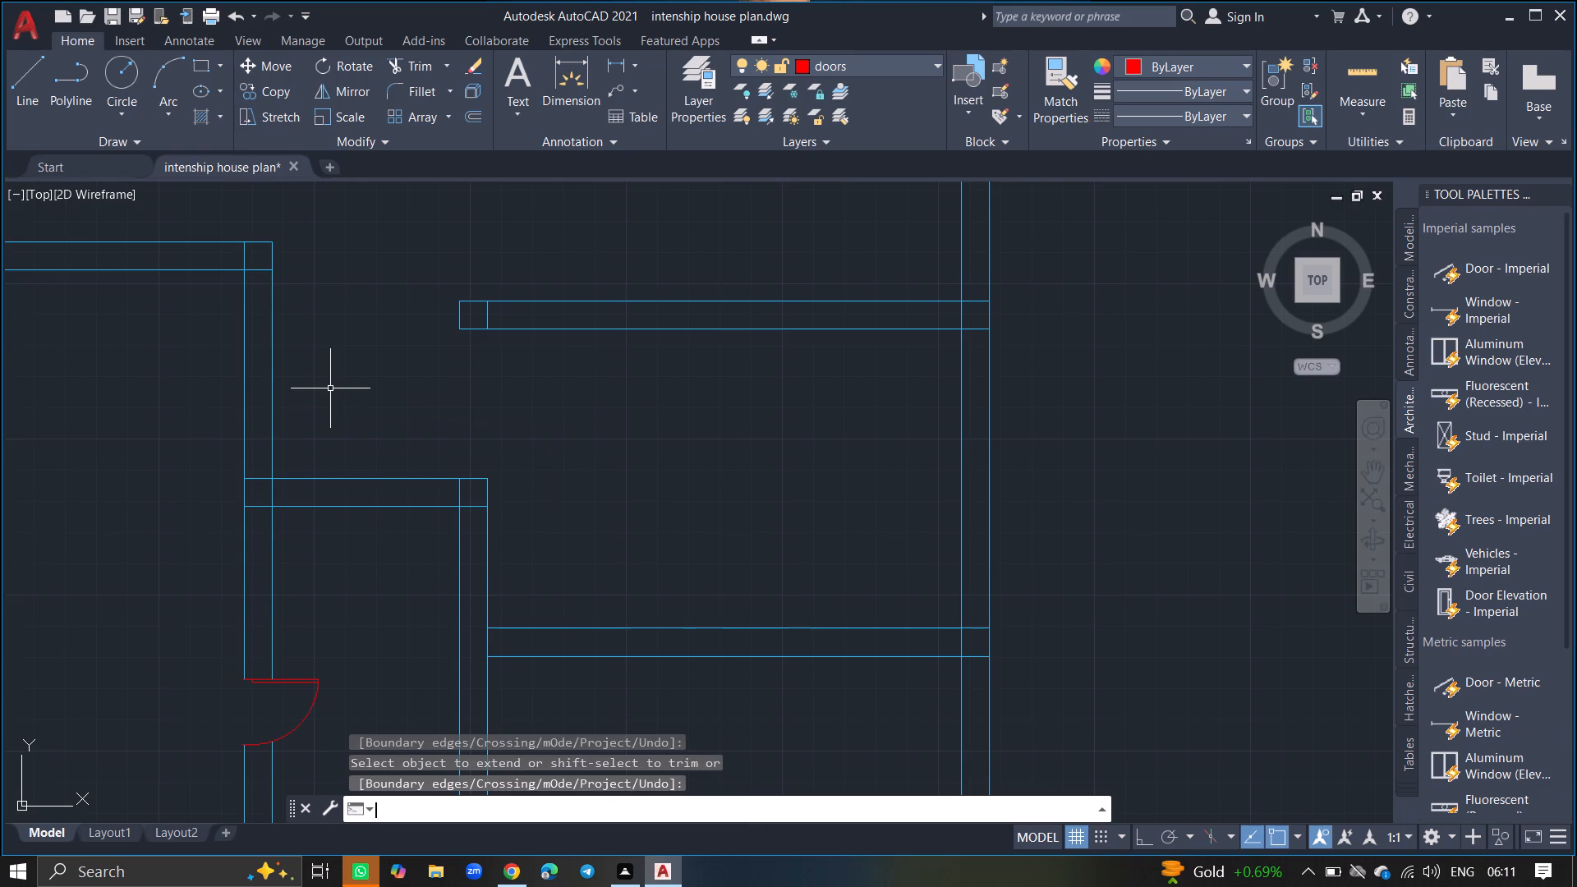
# Copy the door block from the upper-left room's lower wall into the bottom-left room, just below its upper wall.
pyautogui.keyDown('ctrl'); pyautogui.scroll(-2, 330, 388); pyautogui.keyUp('ctrl')
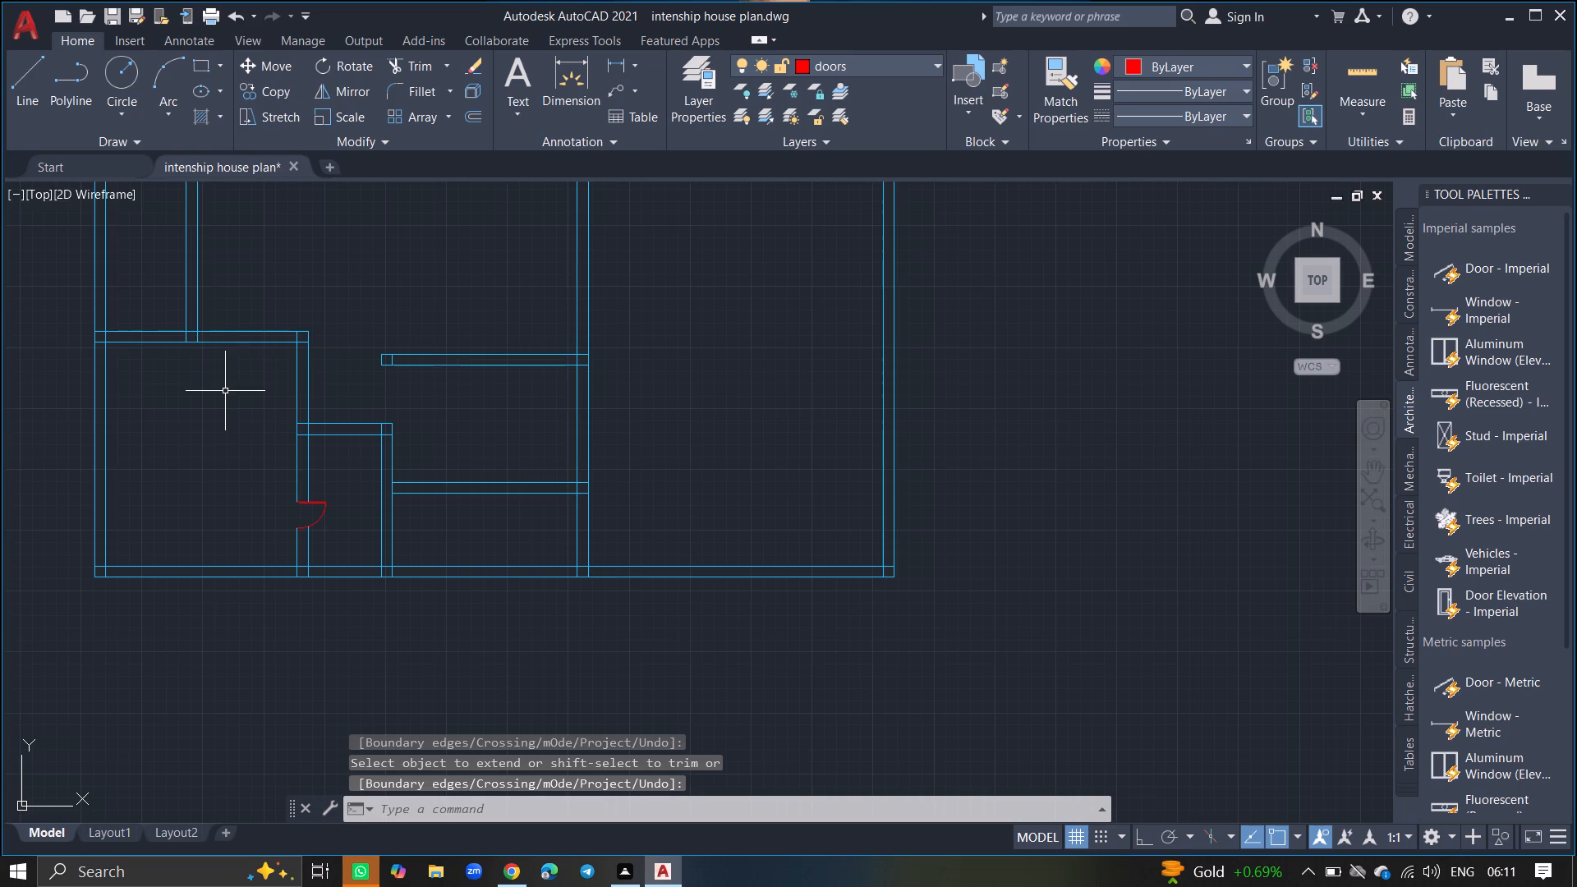
pyautogui.keyDown('ctrl'); pyautogui.scroll(-2, 225, 391); pyautogui.keyUp('ctrl')
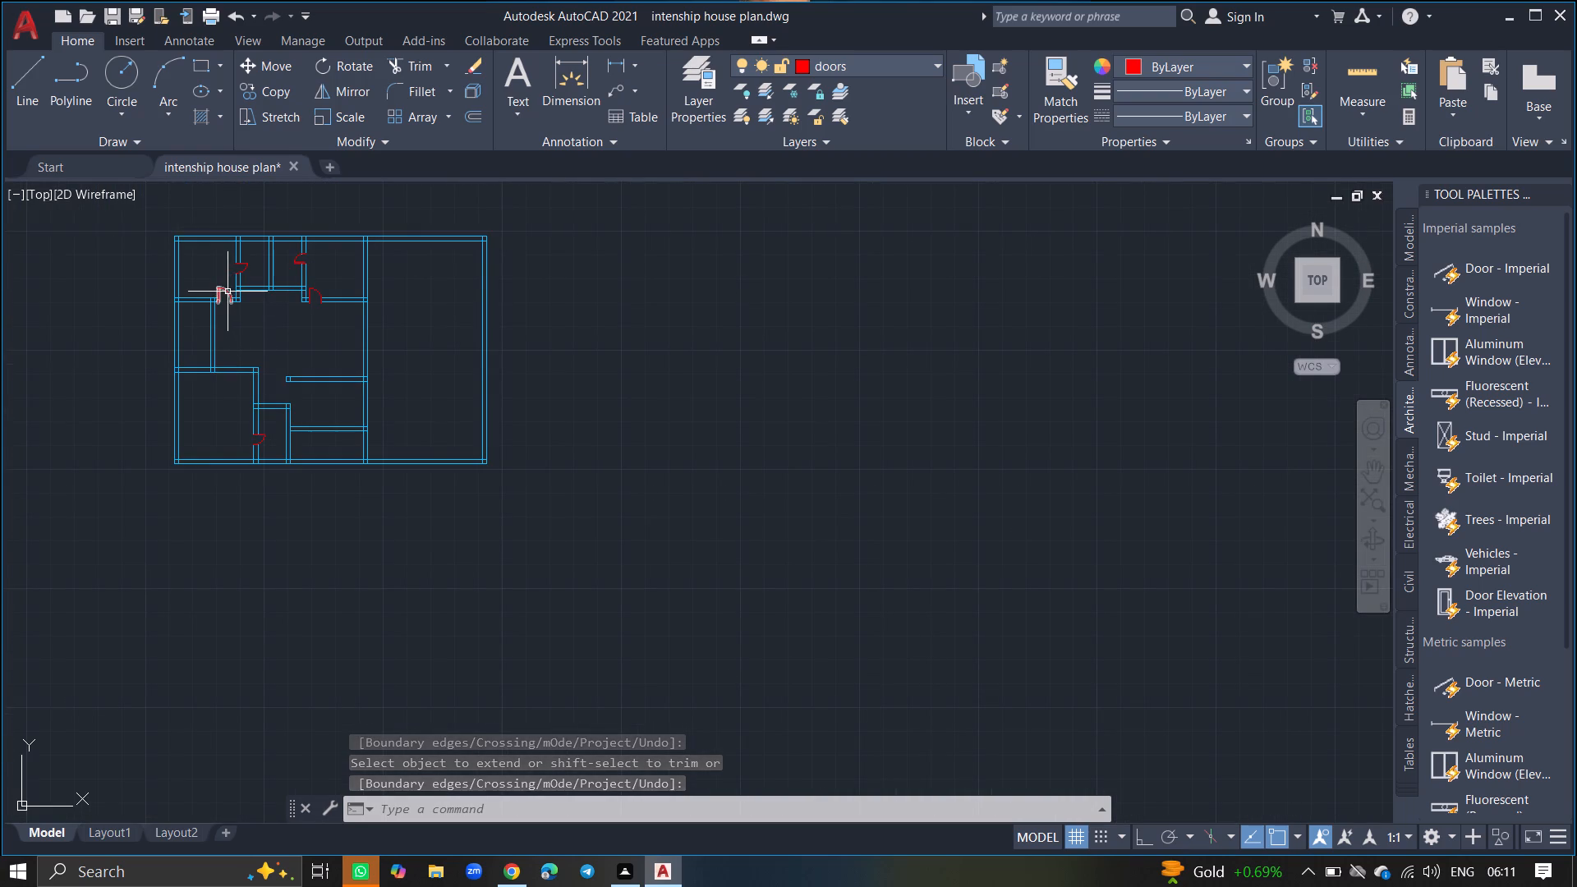
pyautogui.click(228, 292)
pyautogui.write('copy')
pyautogui.press('Return')
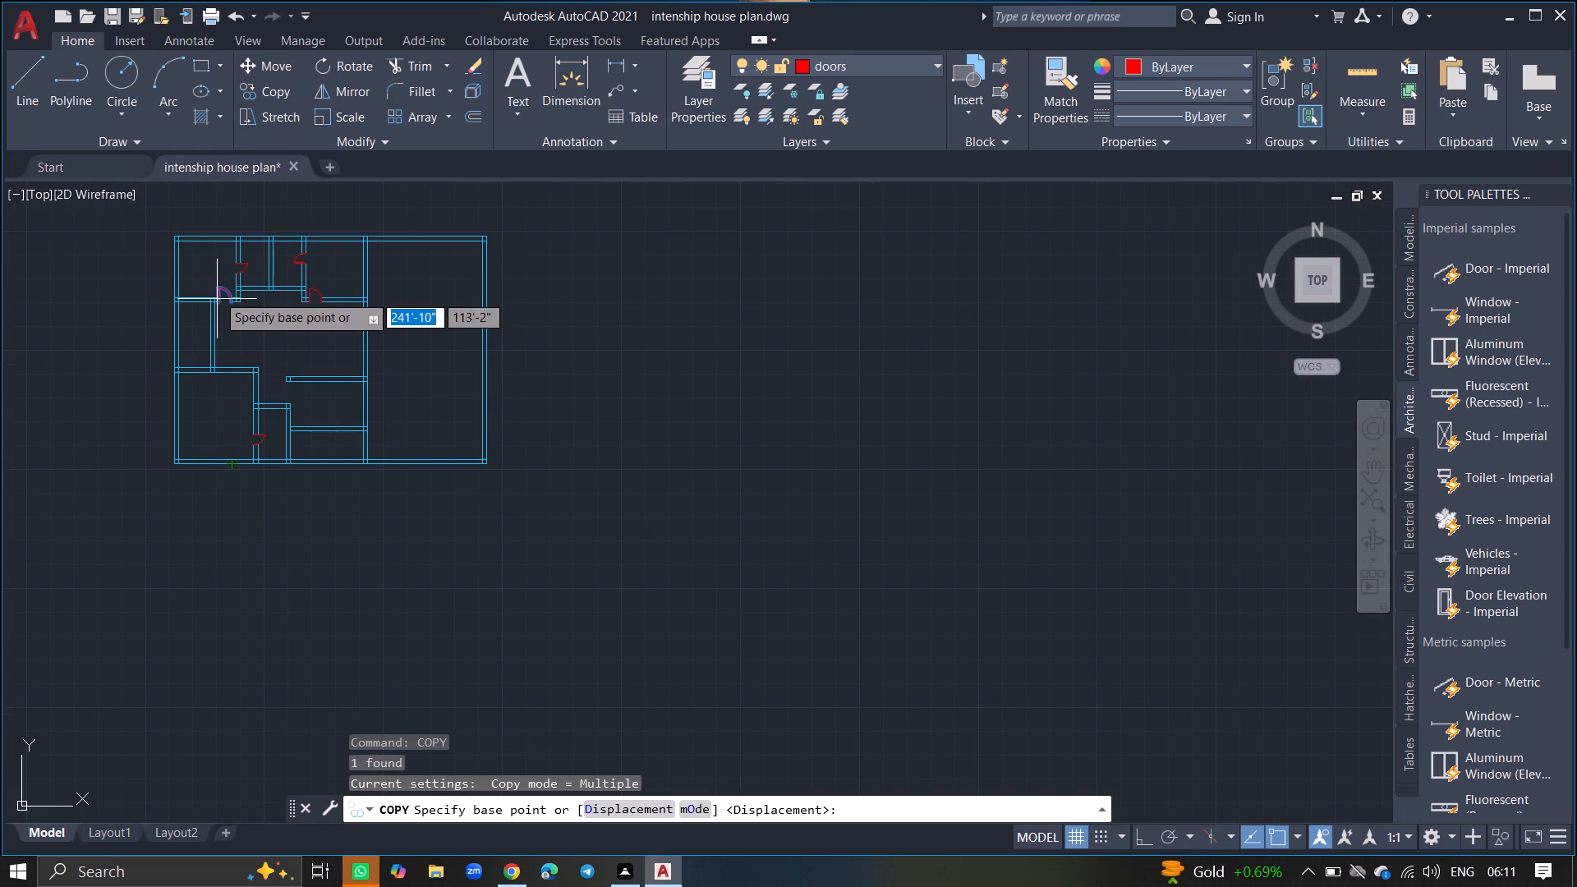
pyautogui.click(221, 291)
pyautogui.keyDown('ctrl'); pyautogui.scroll(3, 228, 397); pyautogui.keyUp('ctrl')
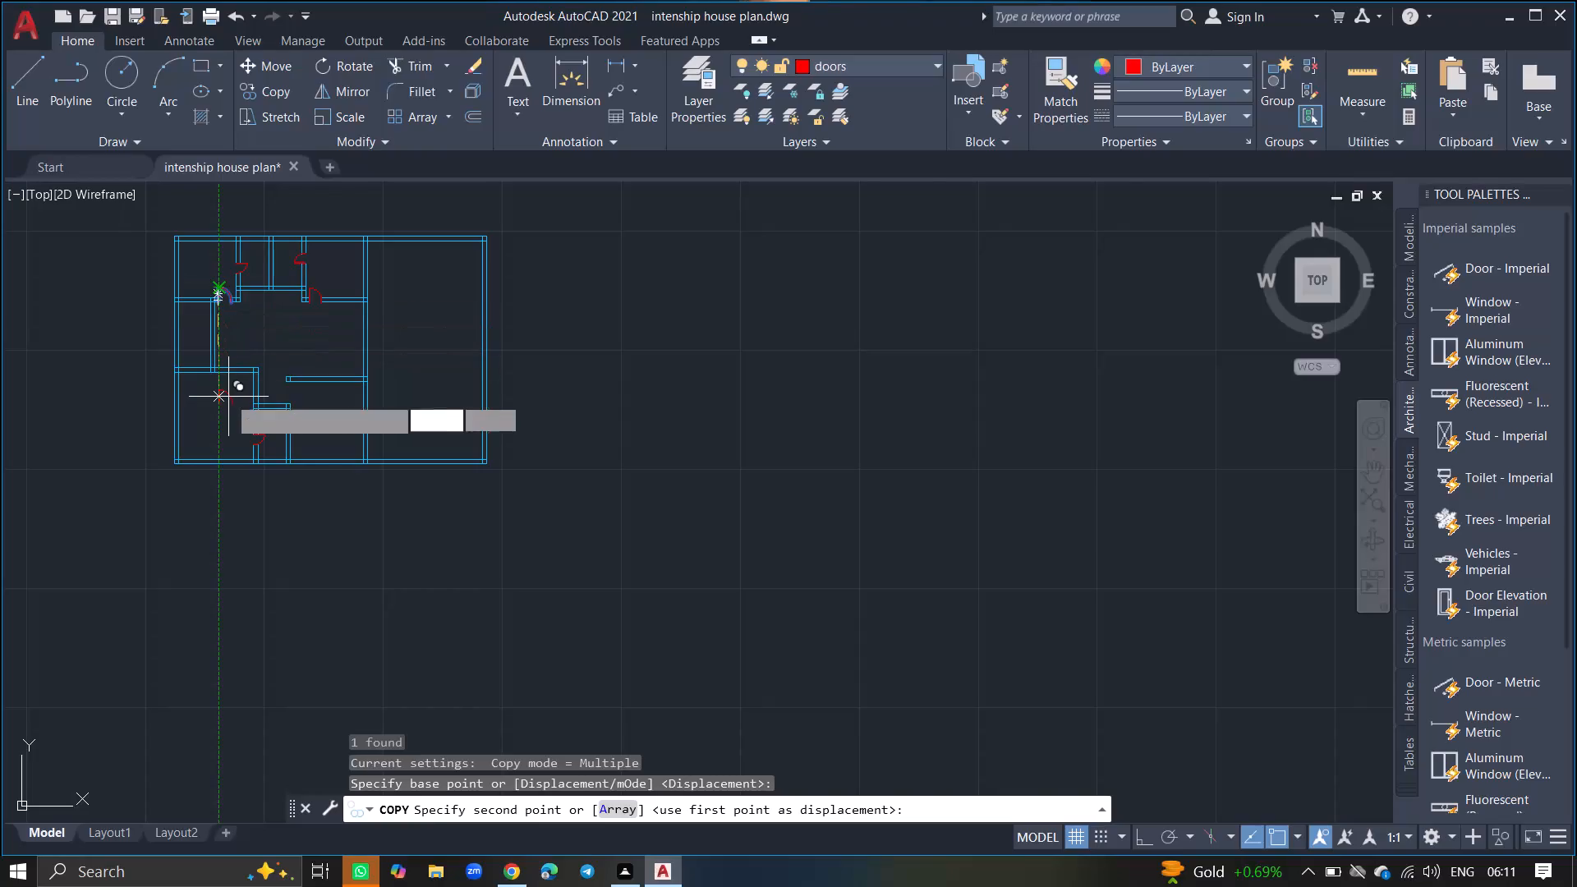
pyautogui.keyDown('ctrl'); pyautogui.scroll(2, 228, 397); pyautogui.keyUp('ctrl')
pyautogui.click(241, 370)
pyautogui.press('Return')
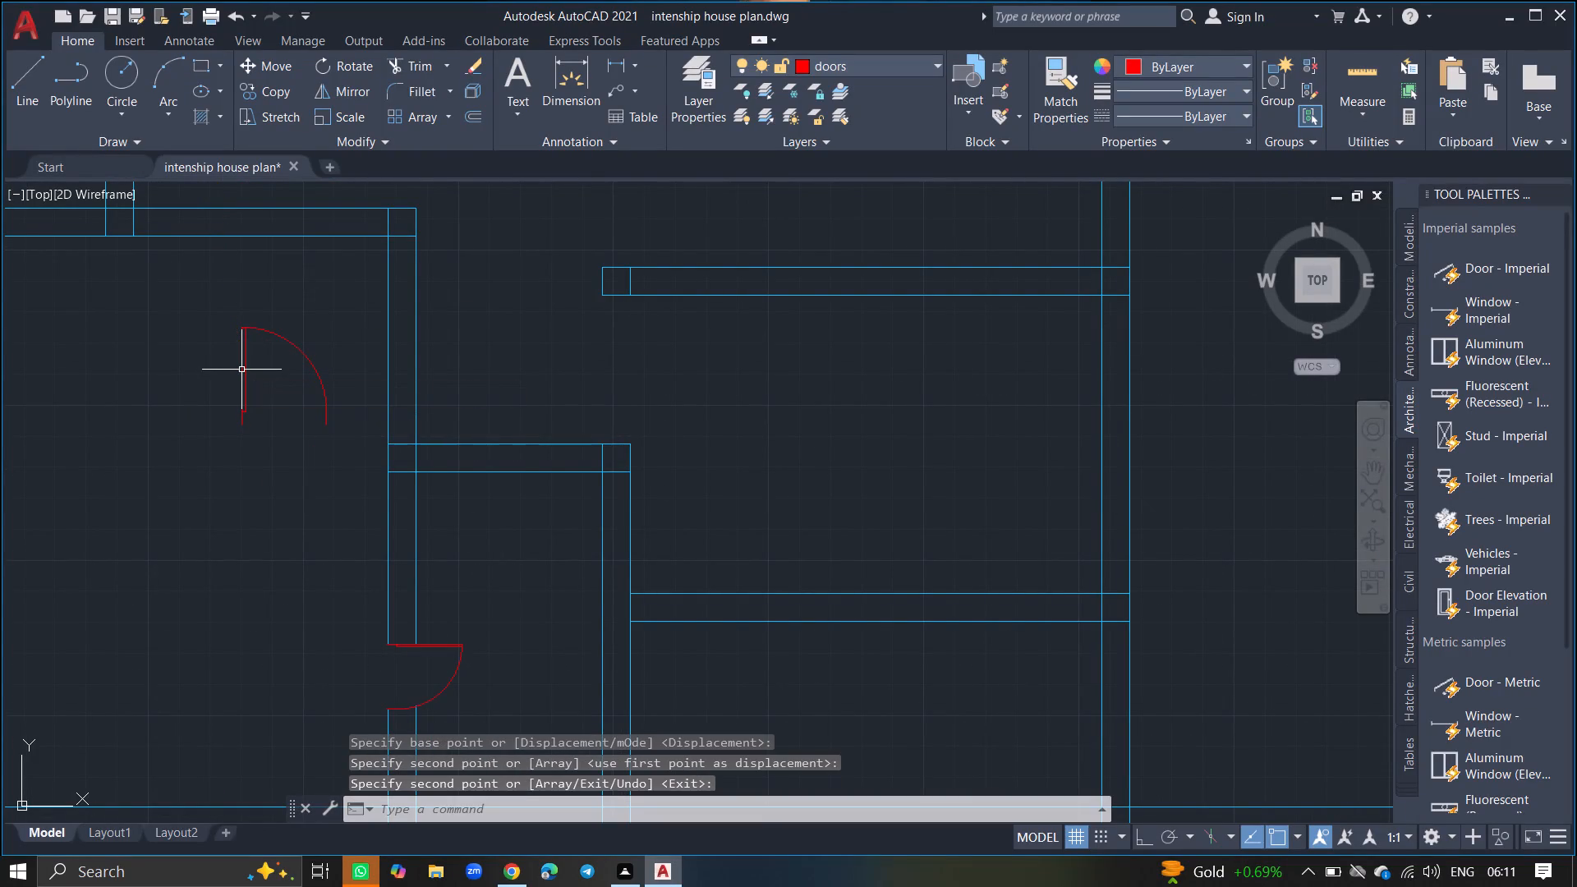
# Rotate the copied door block in the bottom-left room by 180°.
pyautogui.click(241, 370)
pyautogui.write('ro')
pyautogui.press('Return')
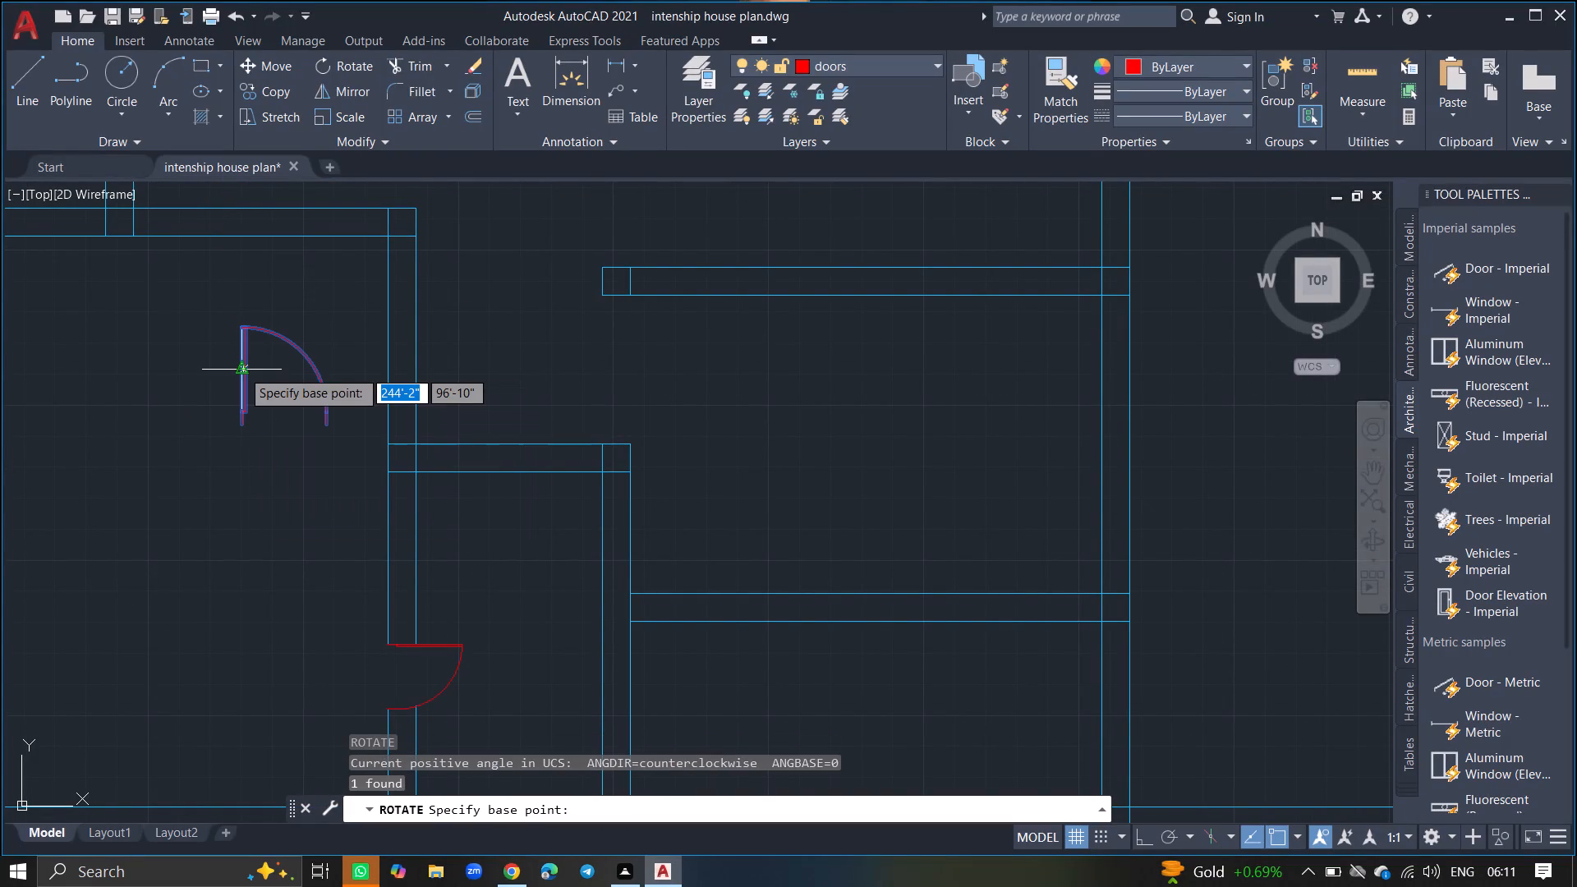
pyautogui.click(241, 370)
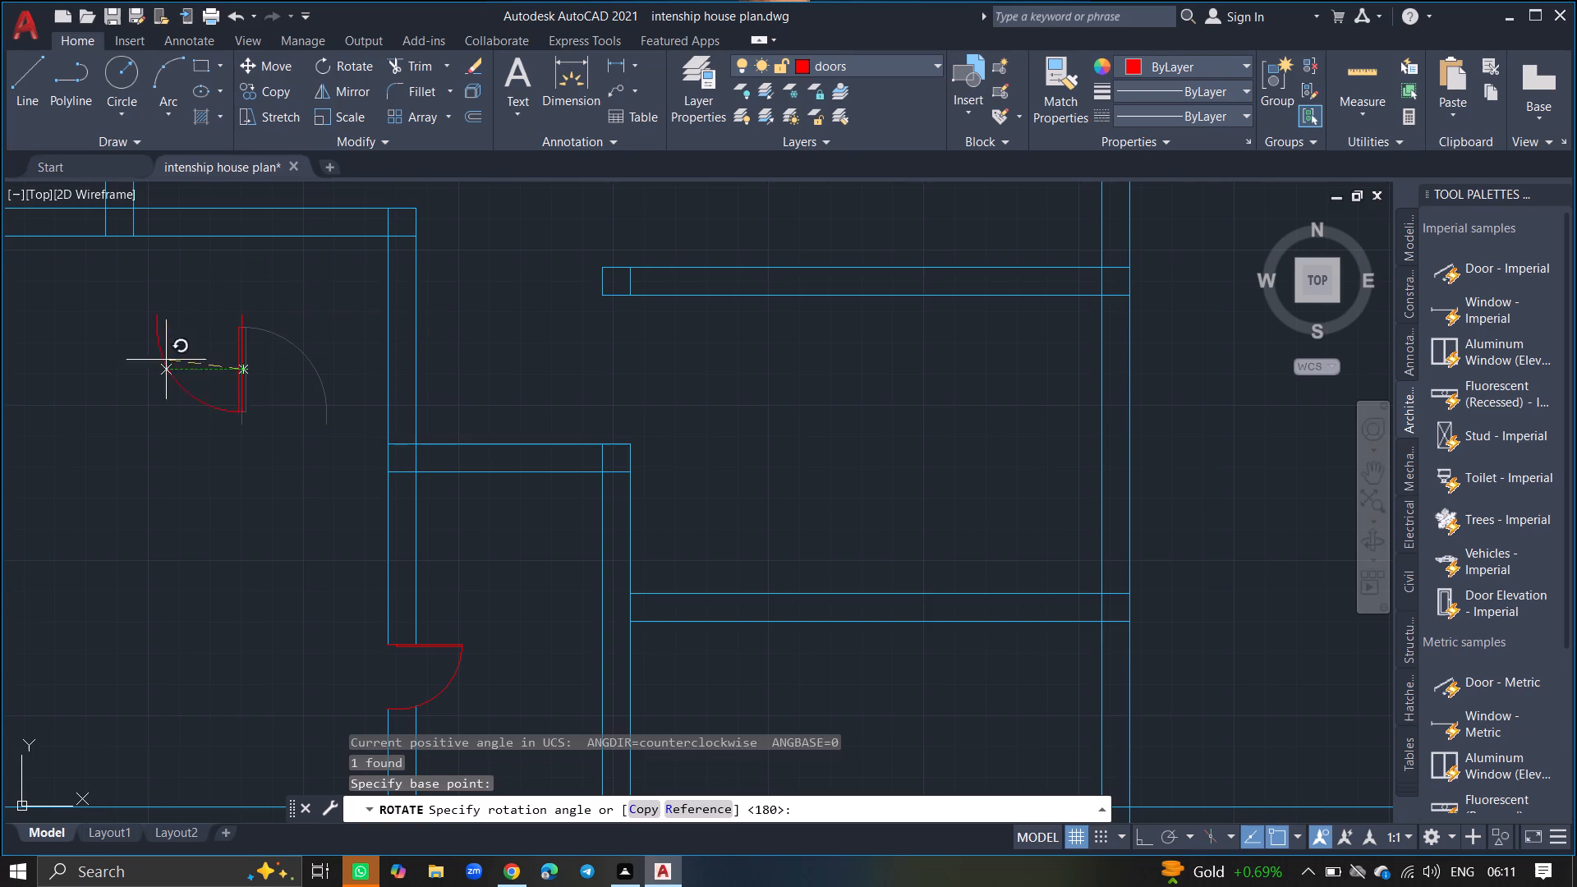
pyautogui.click(167, 371)
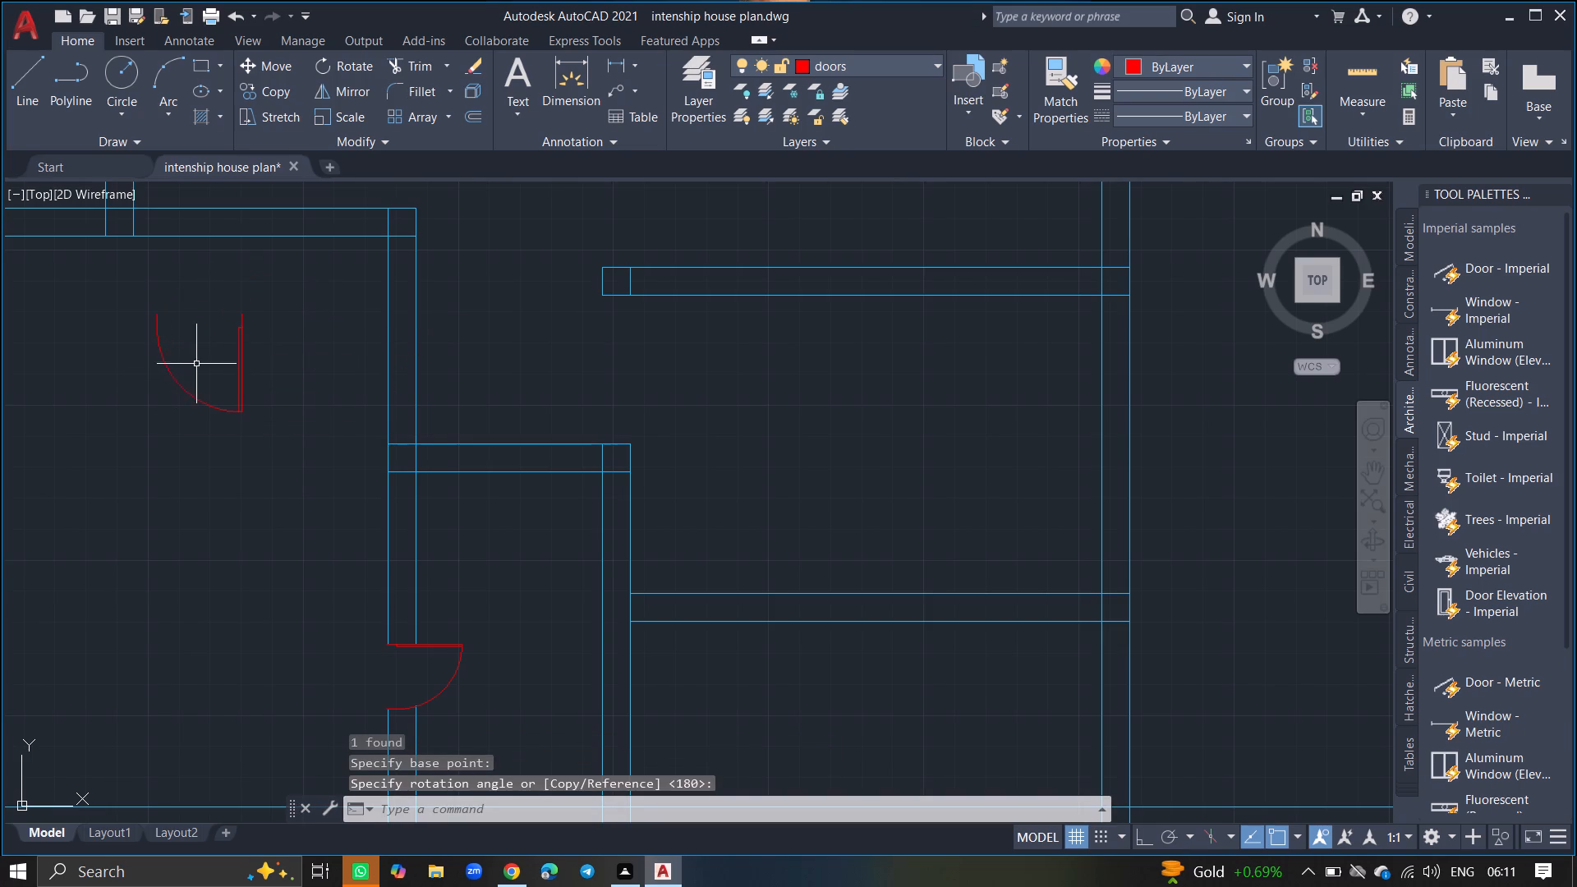
# Move the rotated door block about 3'-10" at 48° onto the bottom-left room's upper wall, near the corner.
pyautogui.click(241, 360)
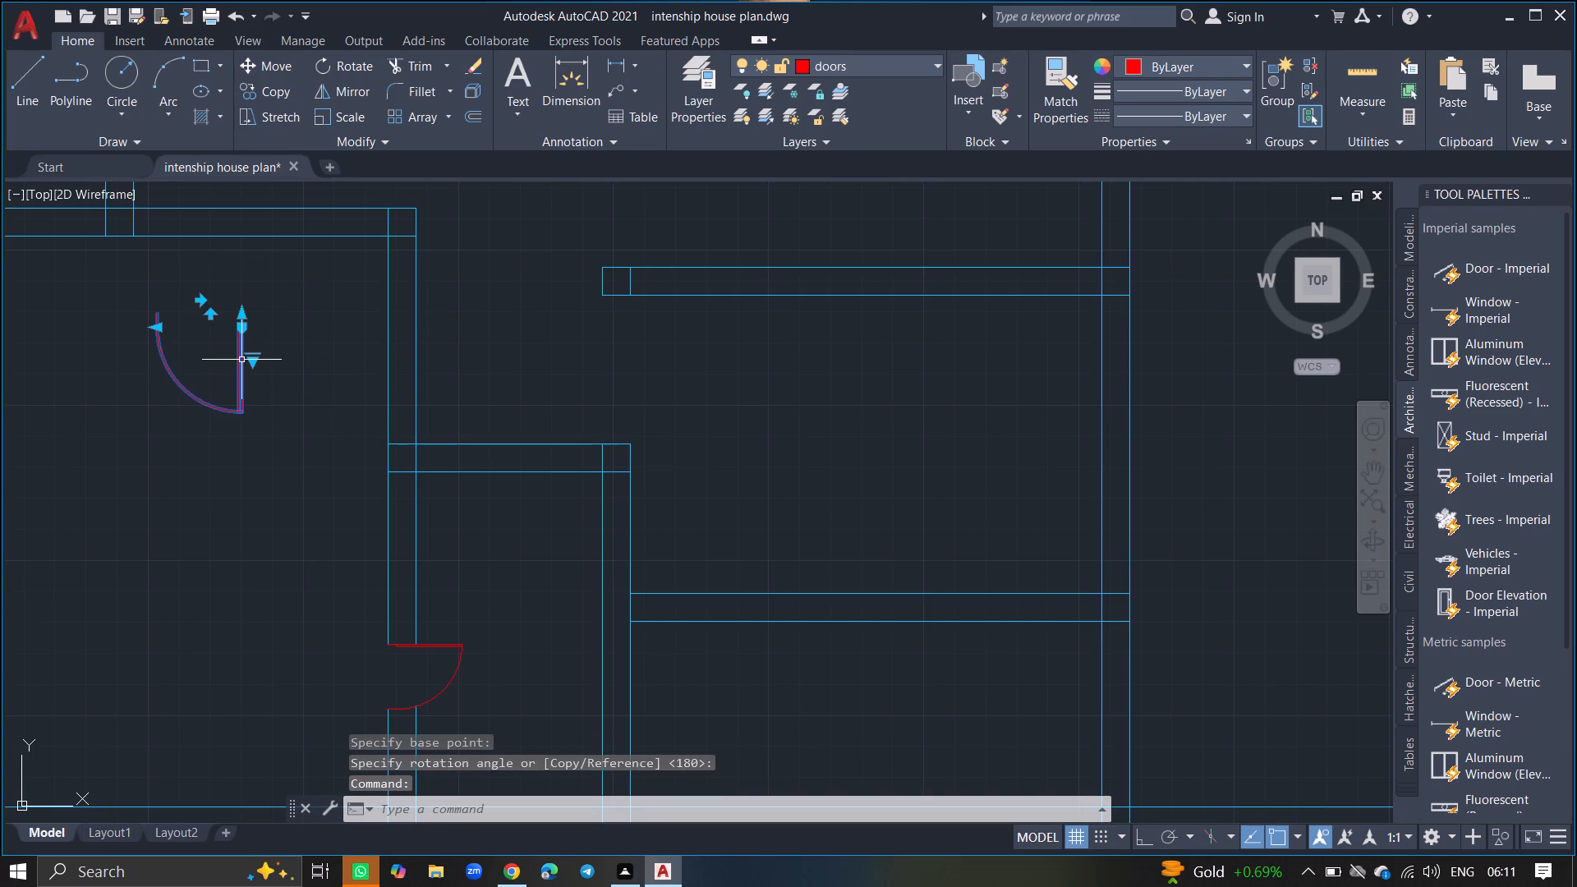
pyautogui.write('move')
pyautogui.press('Return')
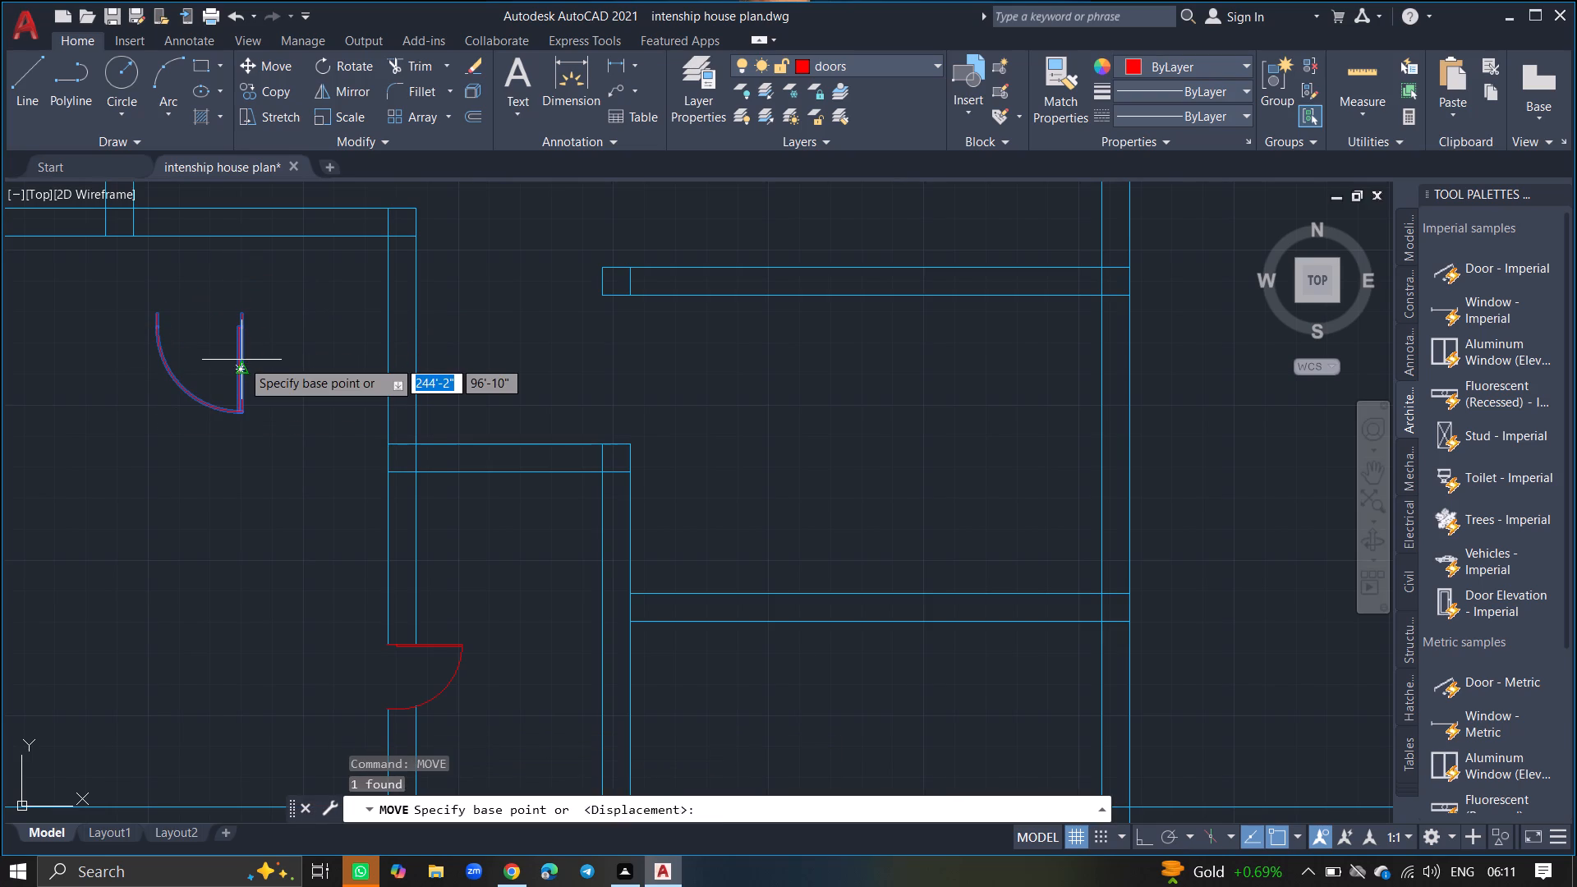
pyautogui.click(240, 370)
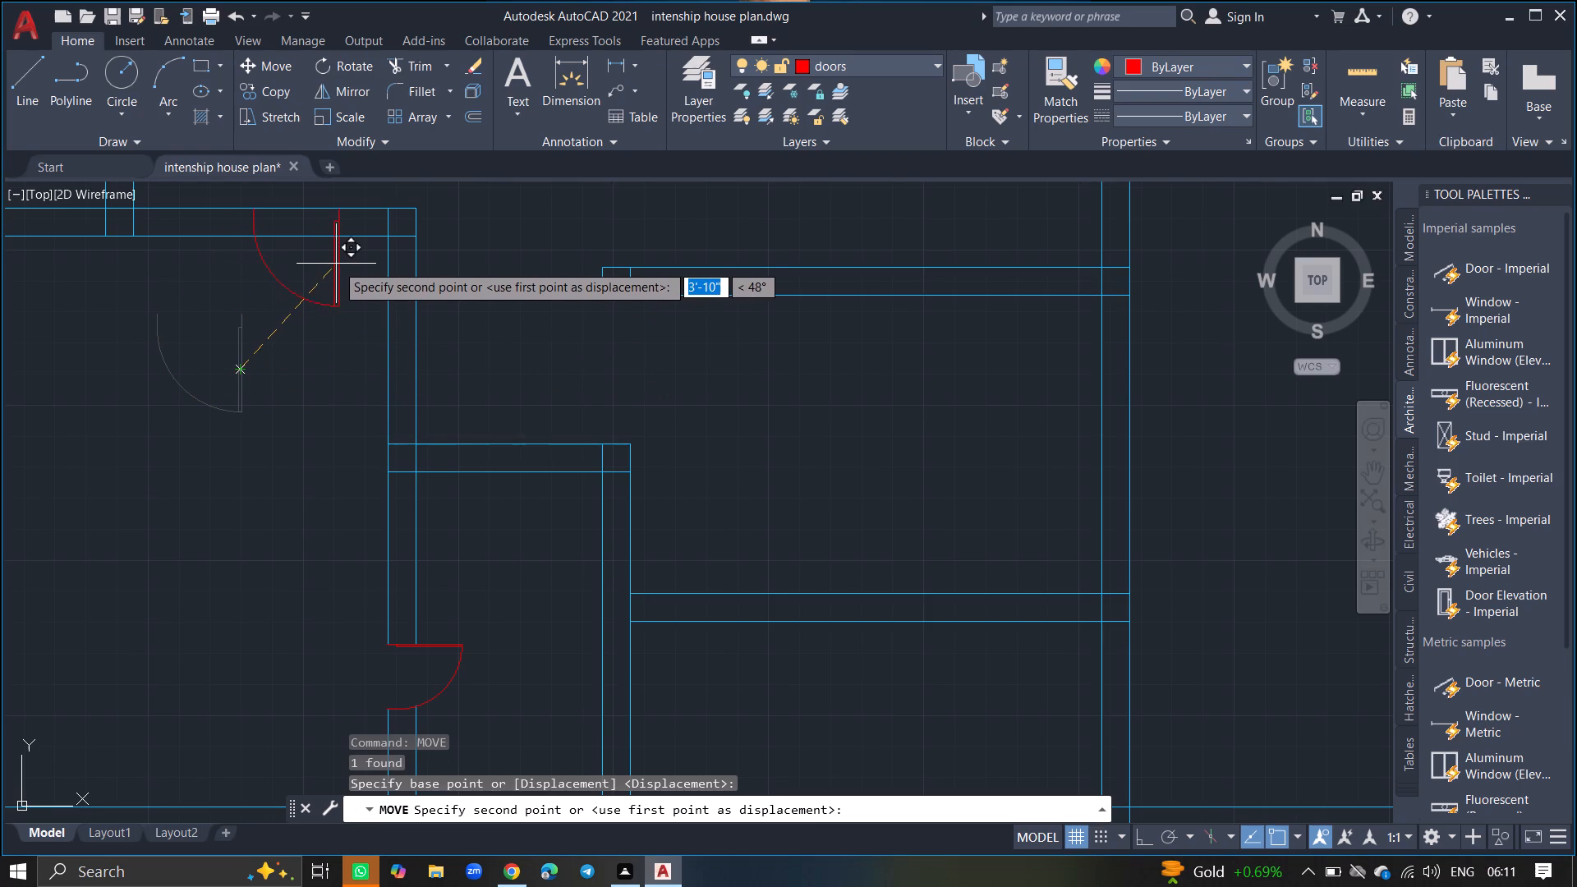
pyautogui.click(336, 262)
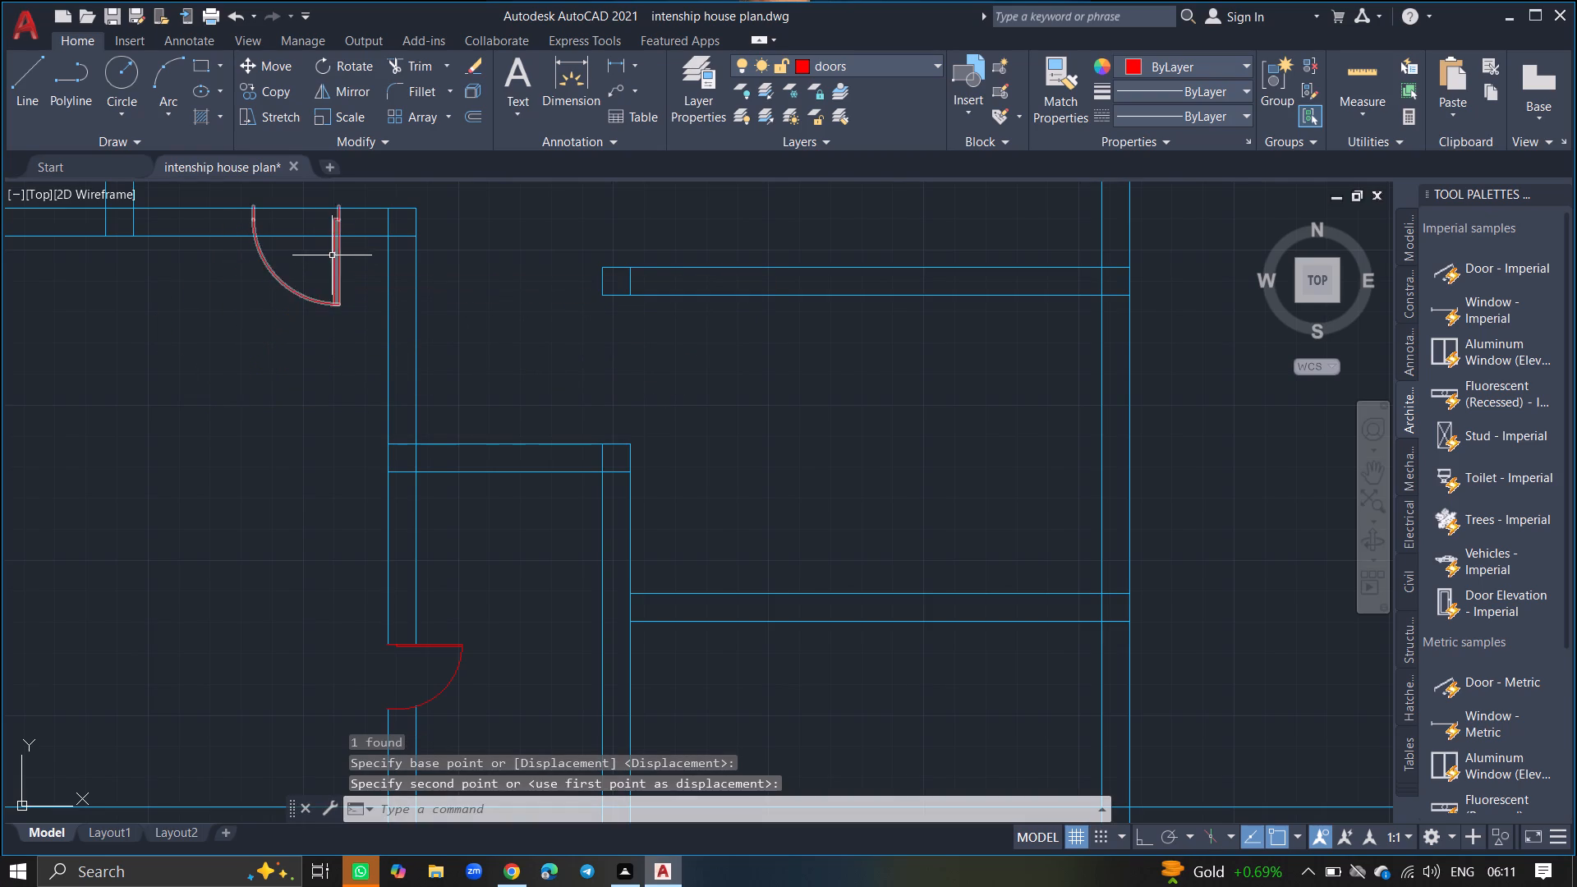
# Trim both lines of the bottom-left room's upper wall back to the door's hinge side, including the short piece within the door leaf.
pyautogui.keyDown('ctrl'); pyautogui.scroll(4, 303, 194); pyautogui.keyUp('ctrl')
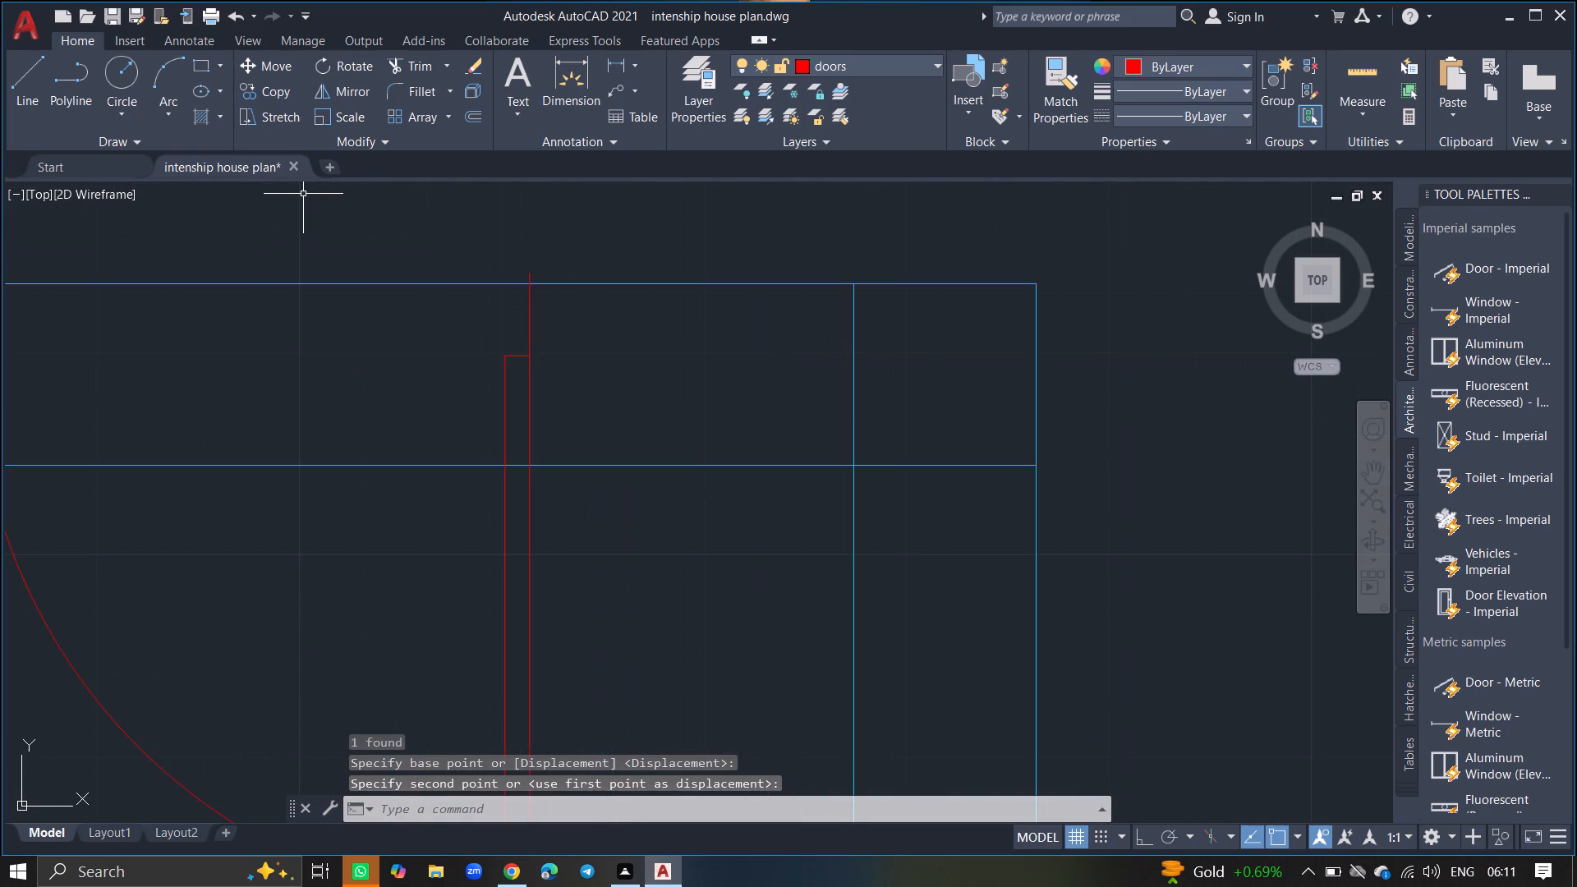
pyautogui.write('trim')
pyautogui.press('Return')
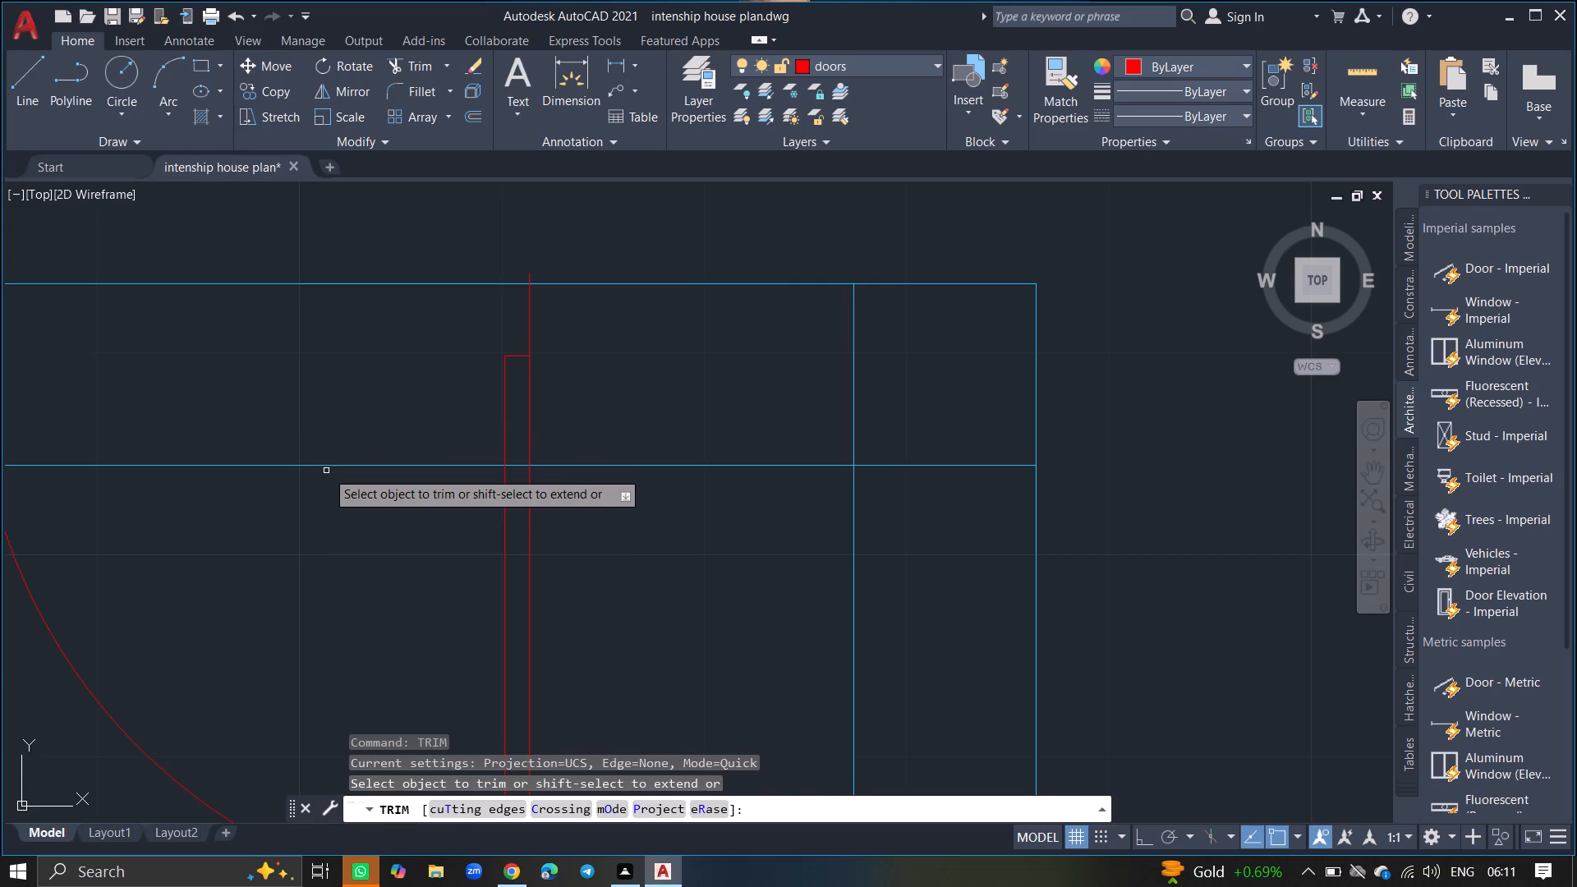
pyautogui.click(326, 471)
pyautogui.click(361, 355)
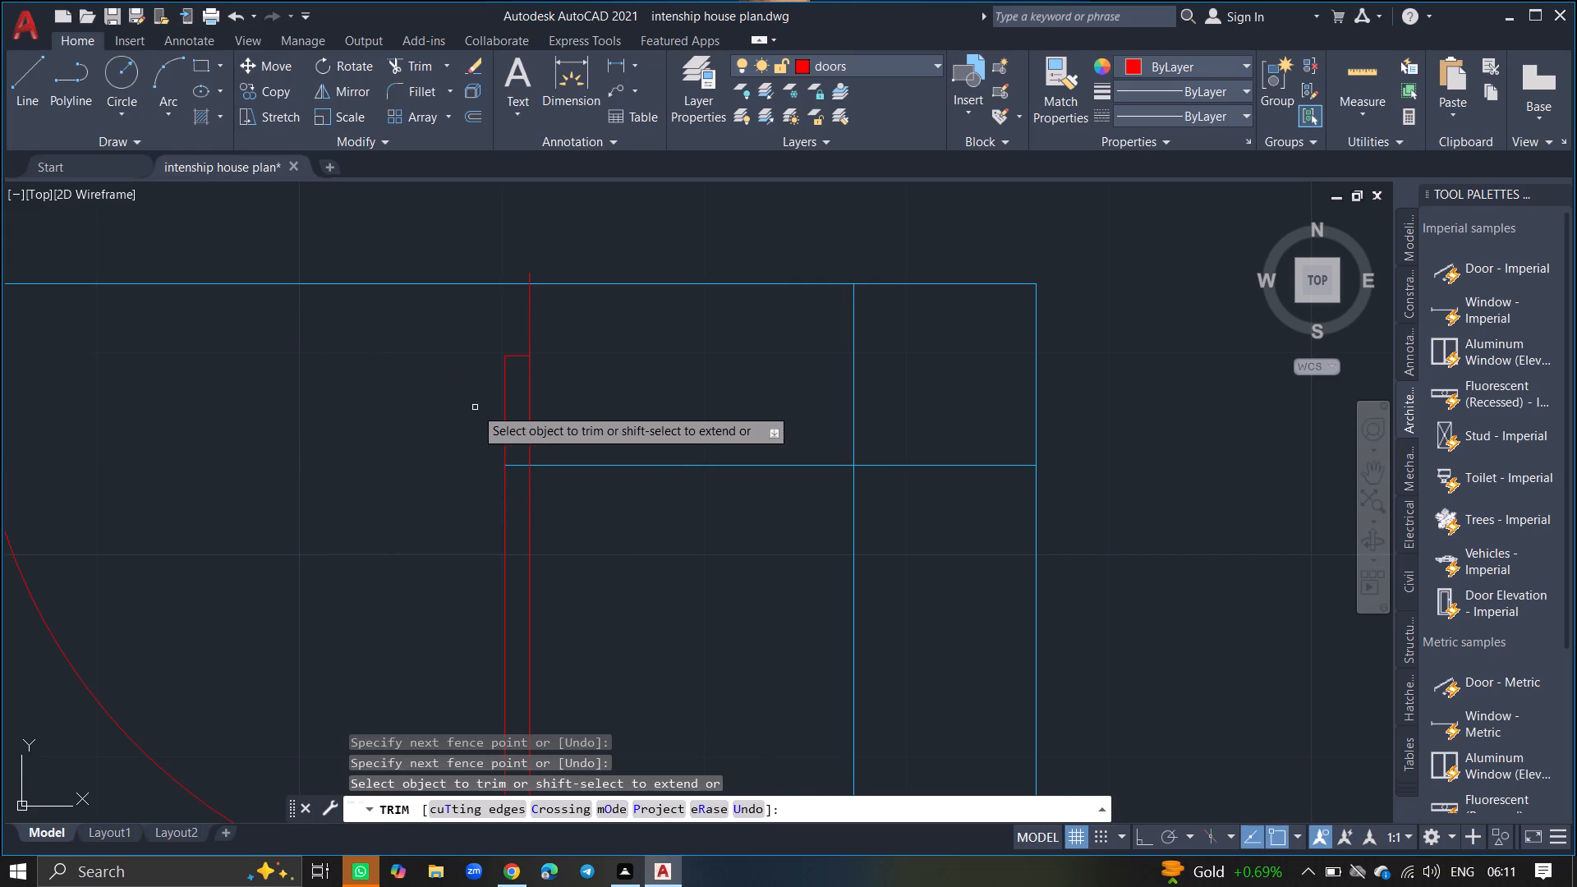
pyautogui.click(516, 467)
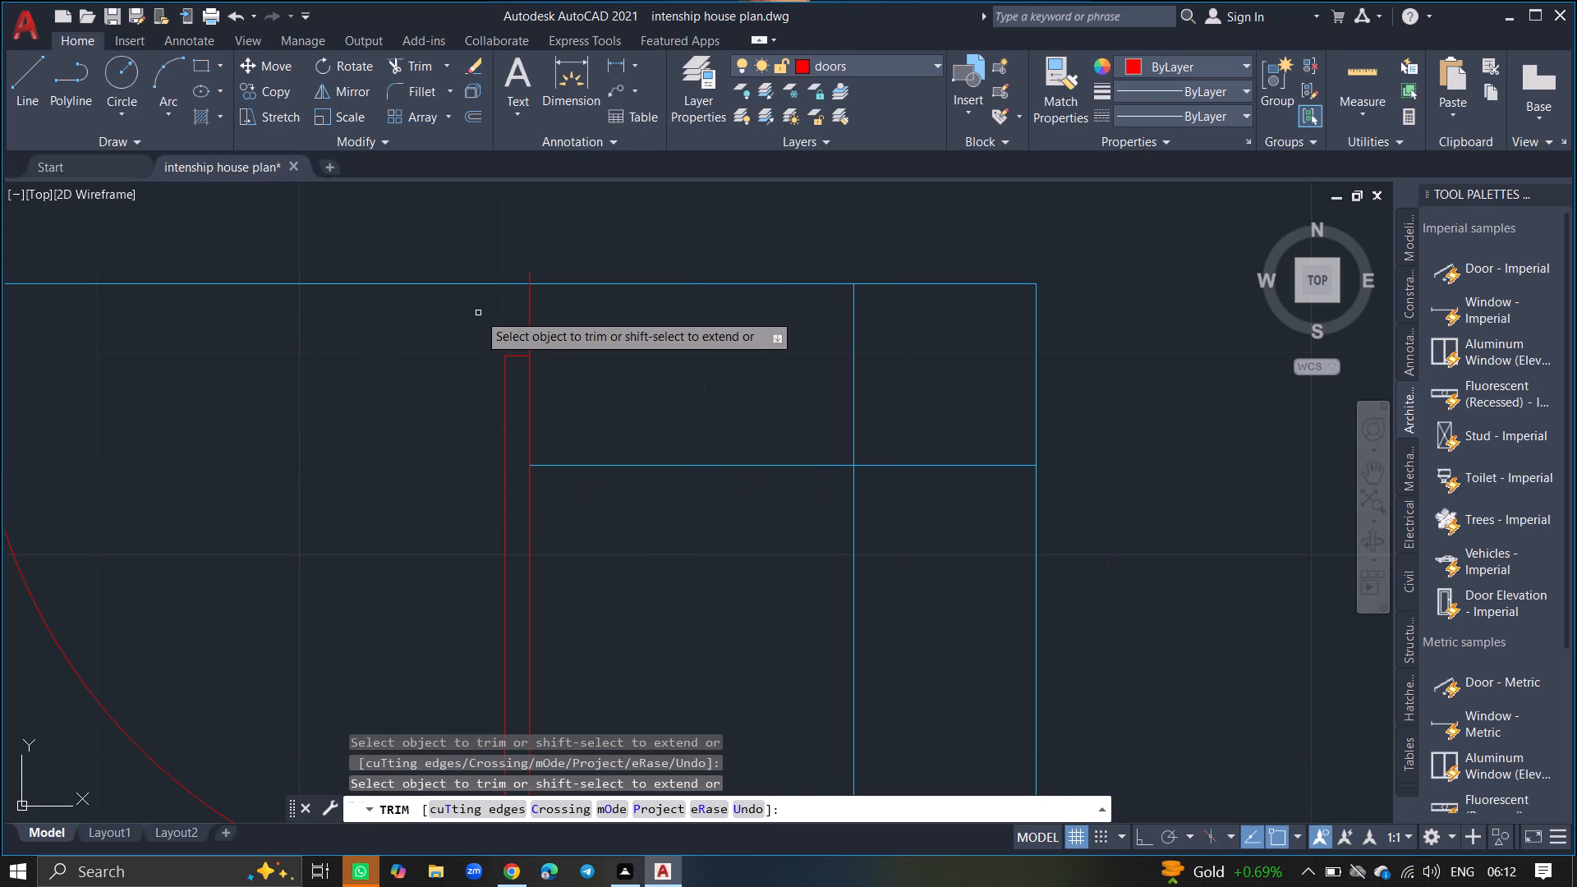
pyautogui.click(476, 283)
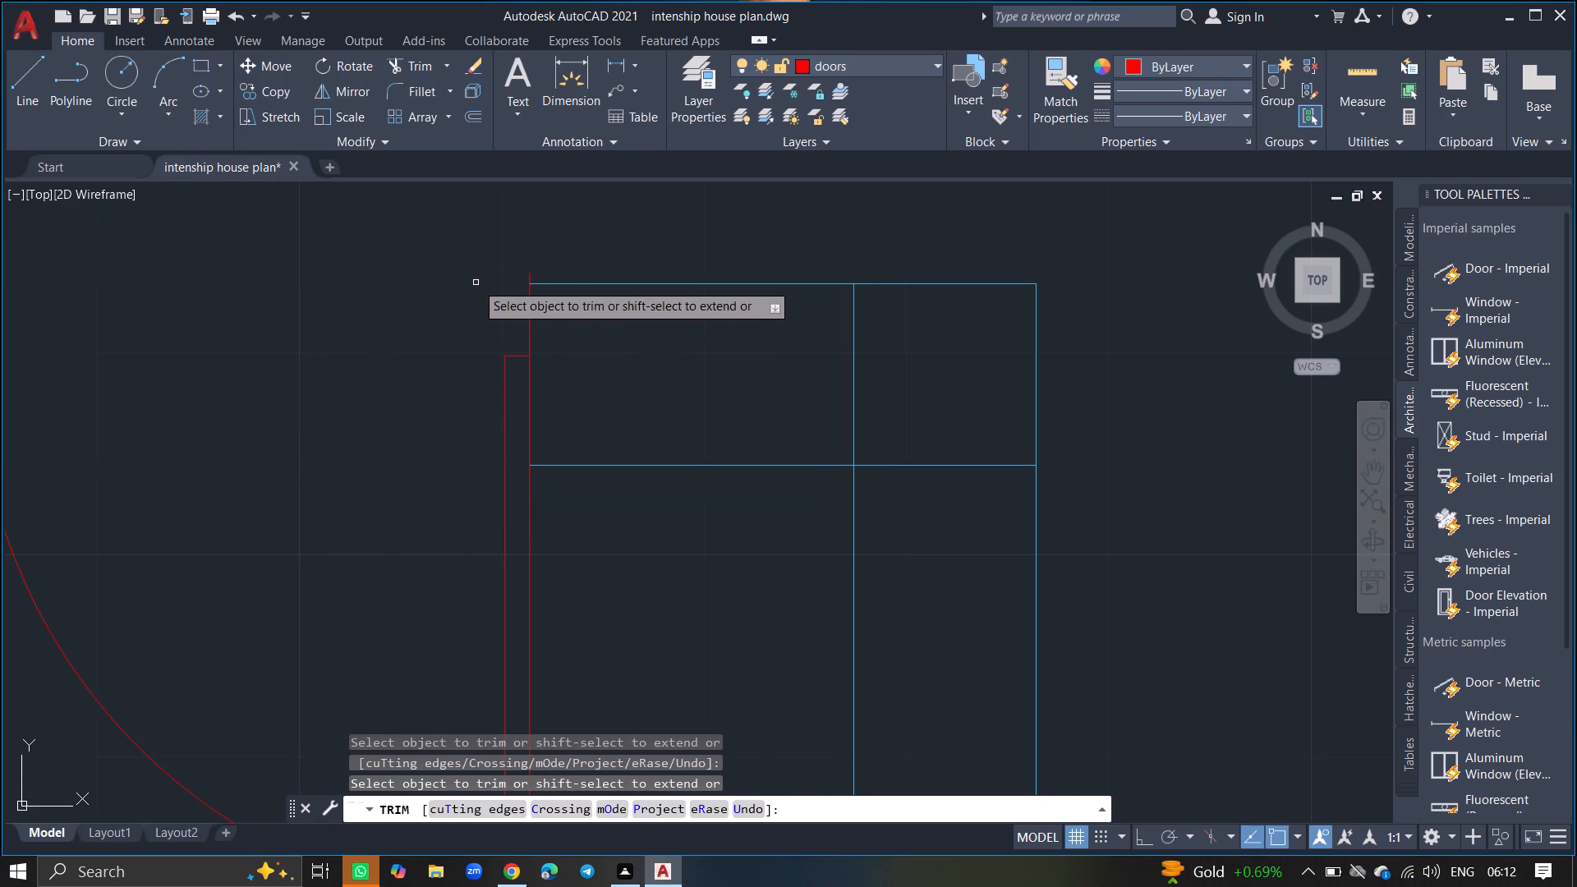
pyautogui.keyDown('ctrl'); pyautogui.scroll(-3, 476, 283); pyautogui.keyUp('ctrl')
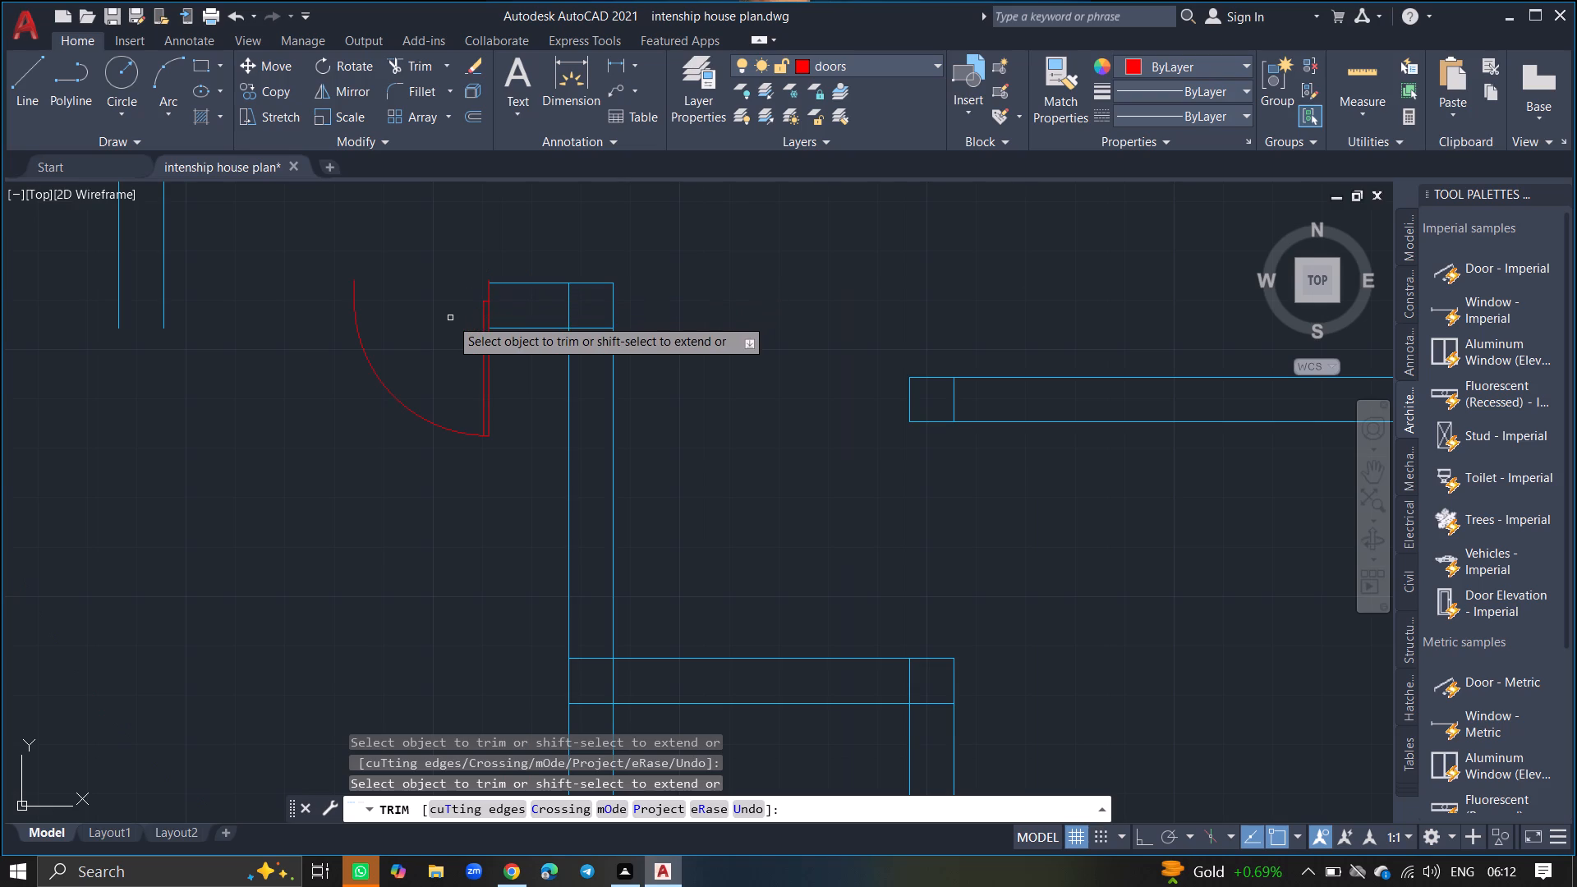
pyautogui.press('Escape')
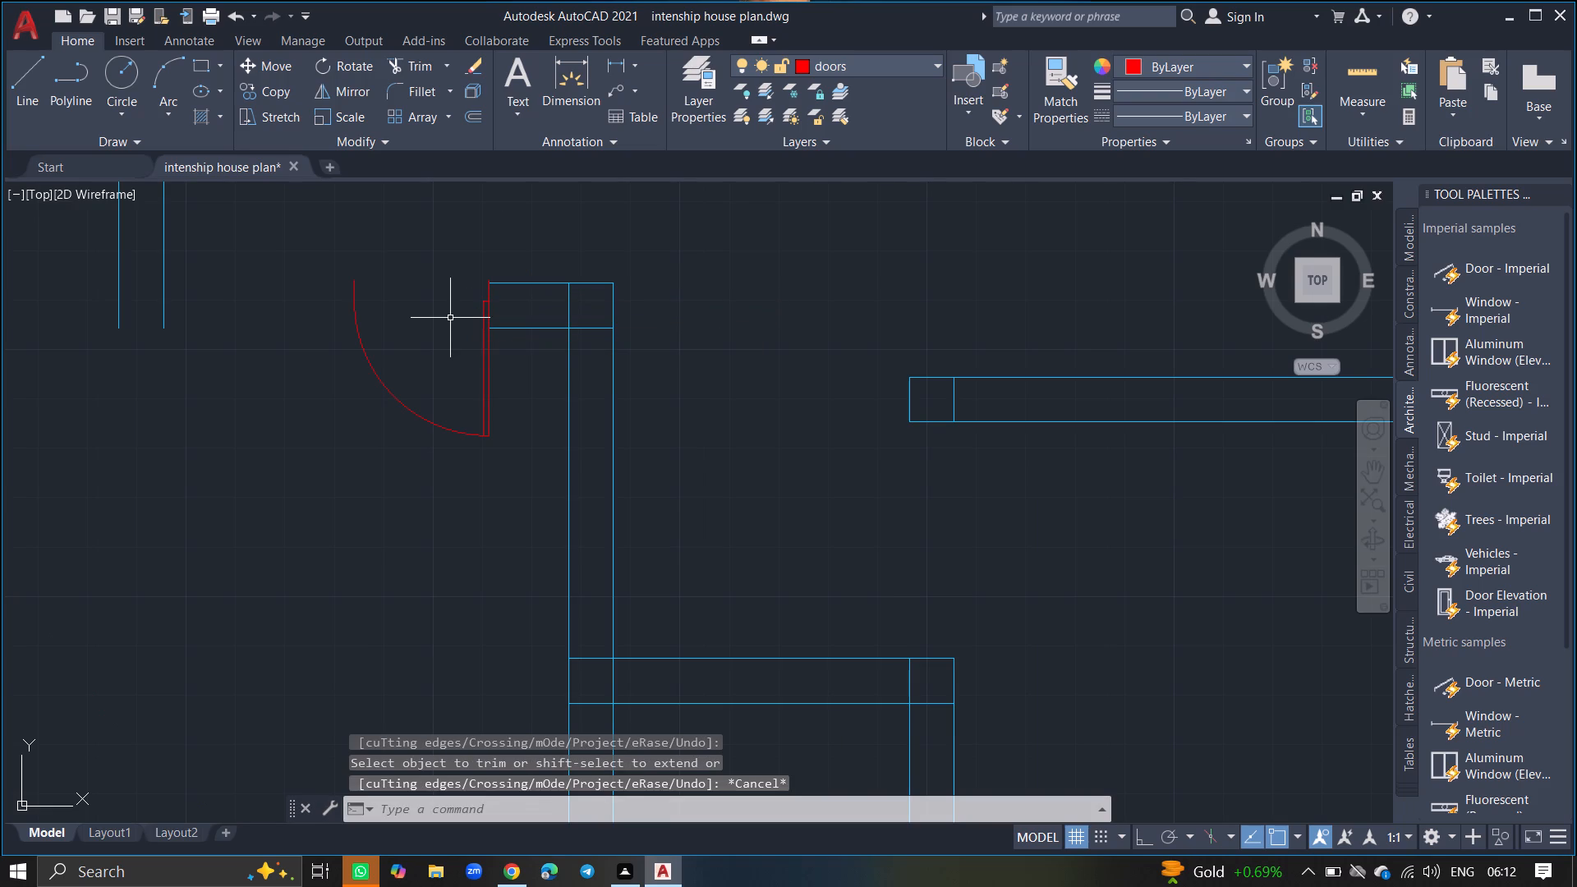
# Extend both trimmed lines of the bottom-left room's upper wall back across the door opening to the nearer line of the partition wall.
pyautogui.write('ex')
pyautogui.press('Return')
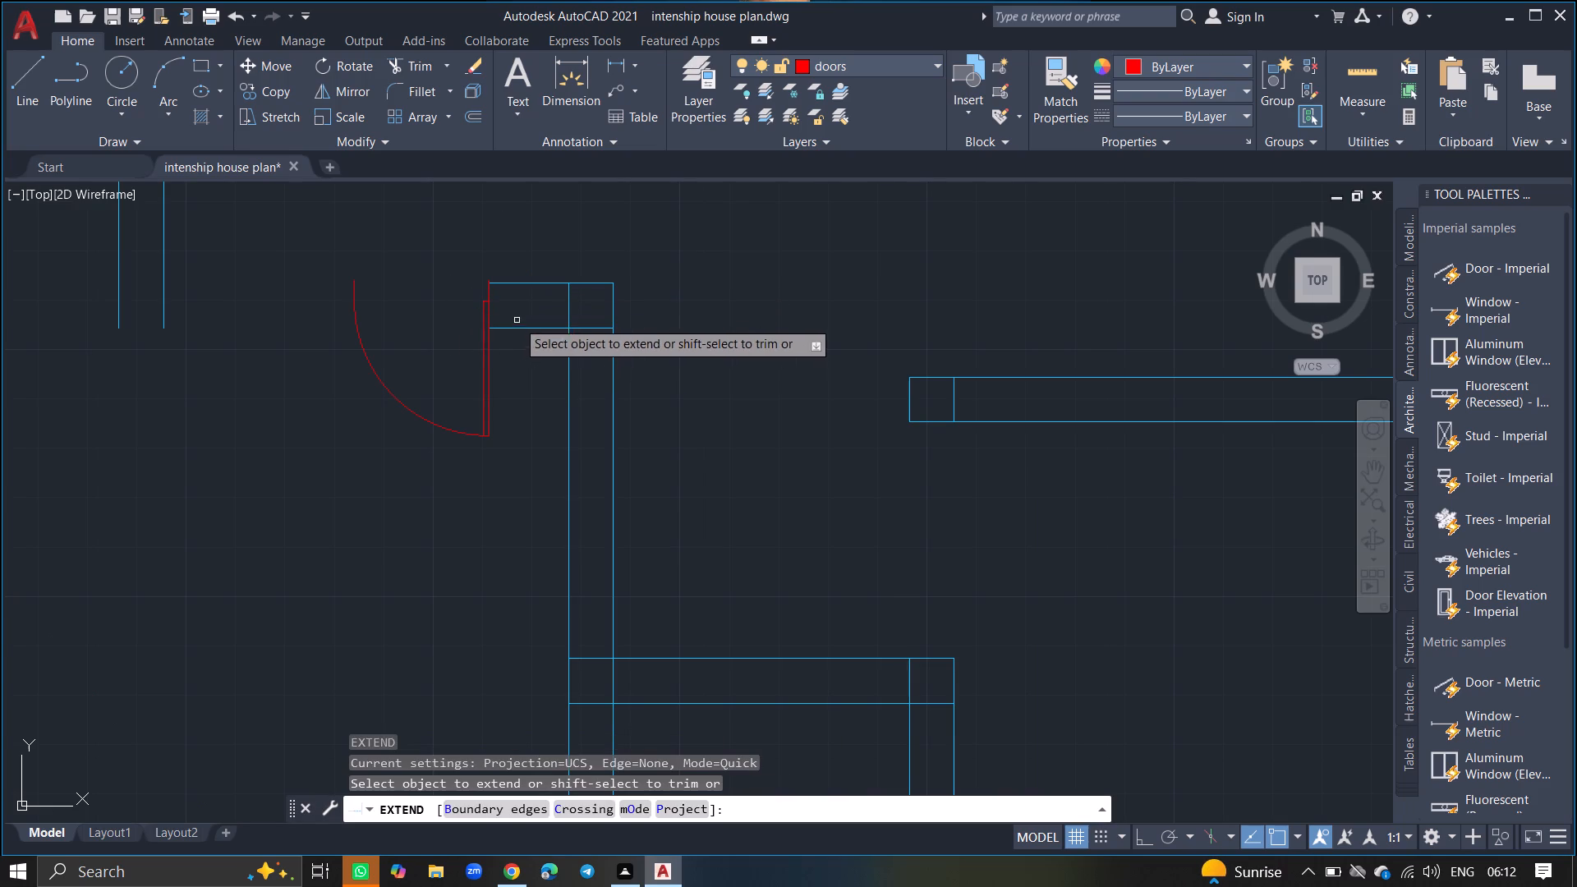
pyautogui.click(517, 326)
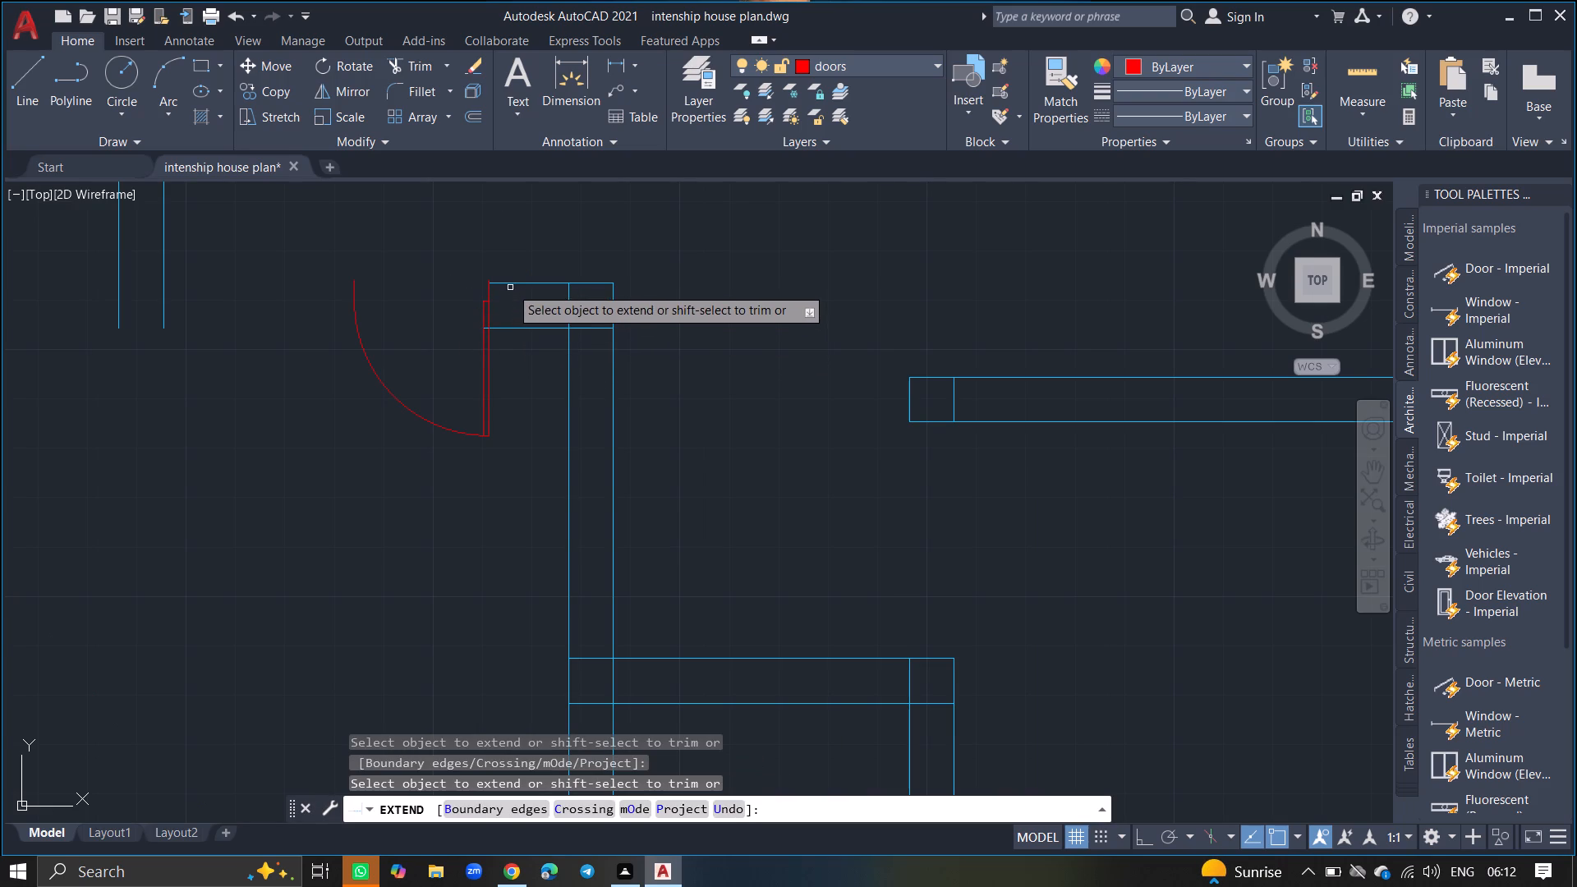
pyautogui.moveTo(506, 281); pyautogui.dragTo(494, 330)
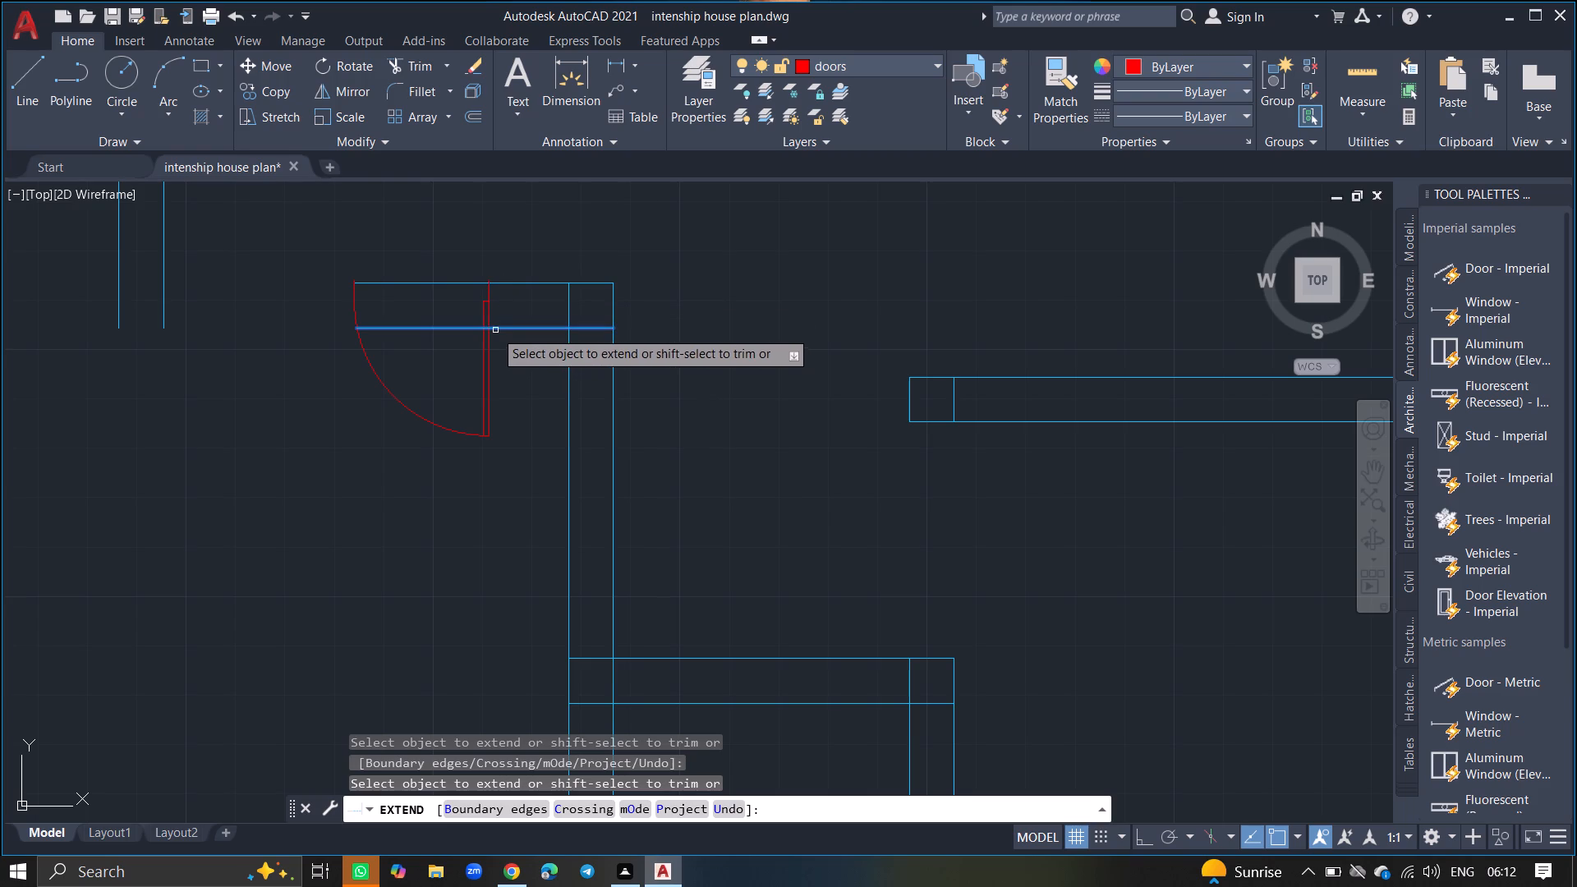
pyautogui.moveTo(494, 330); pyautogui.dragTo(491, 329)
pyautogui.click(491, 329)
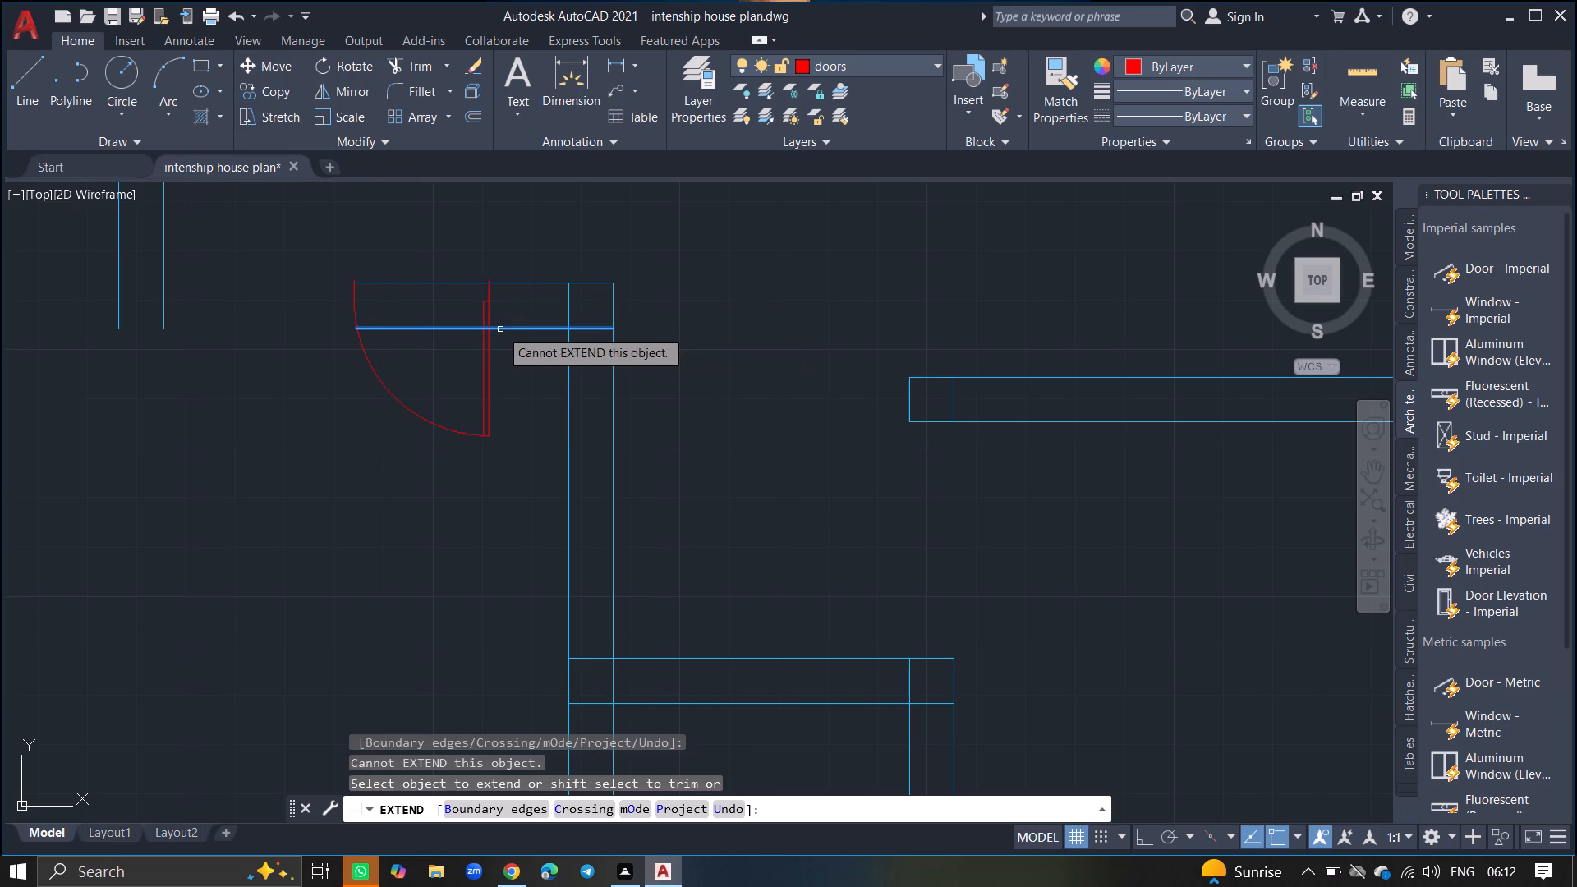
pyautogui.click(513, 329)
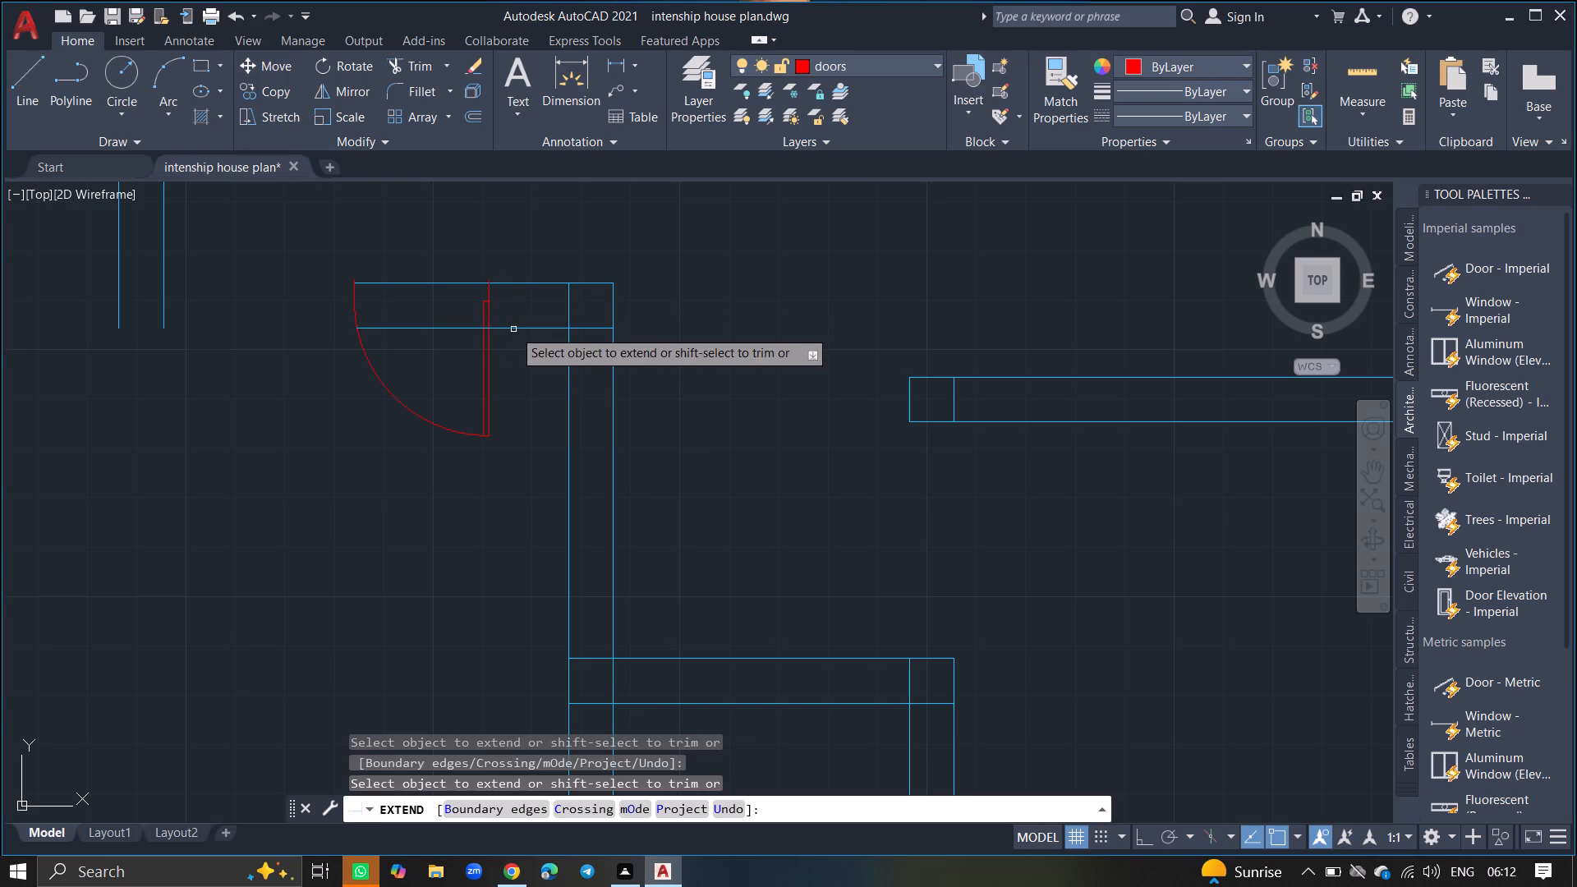
pyautogui.click(512, 329)
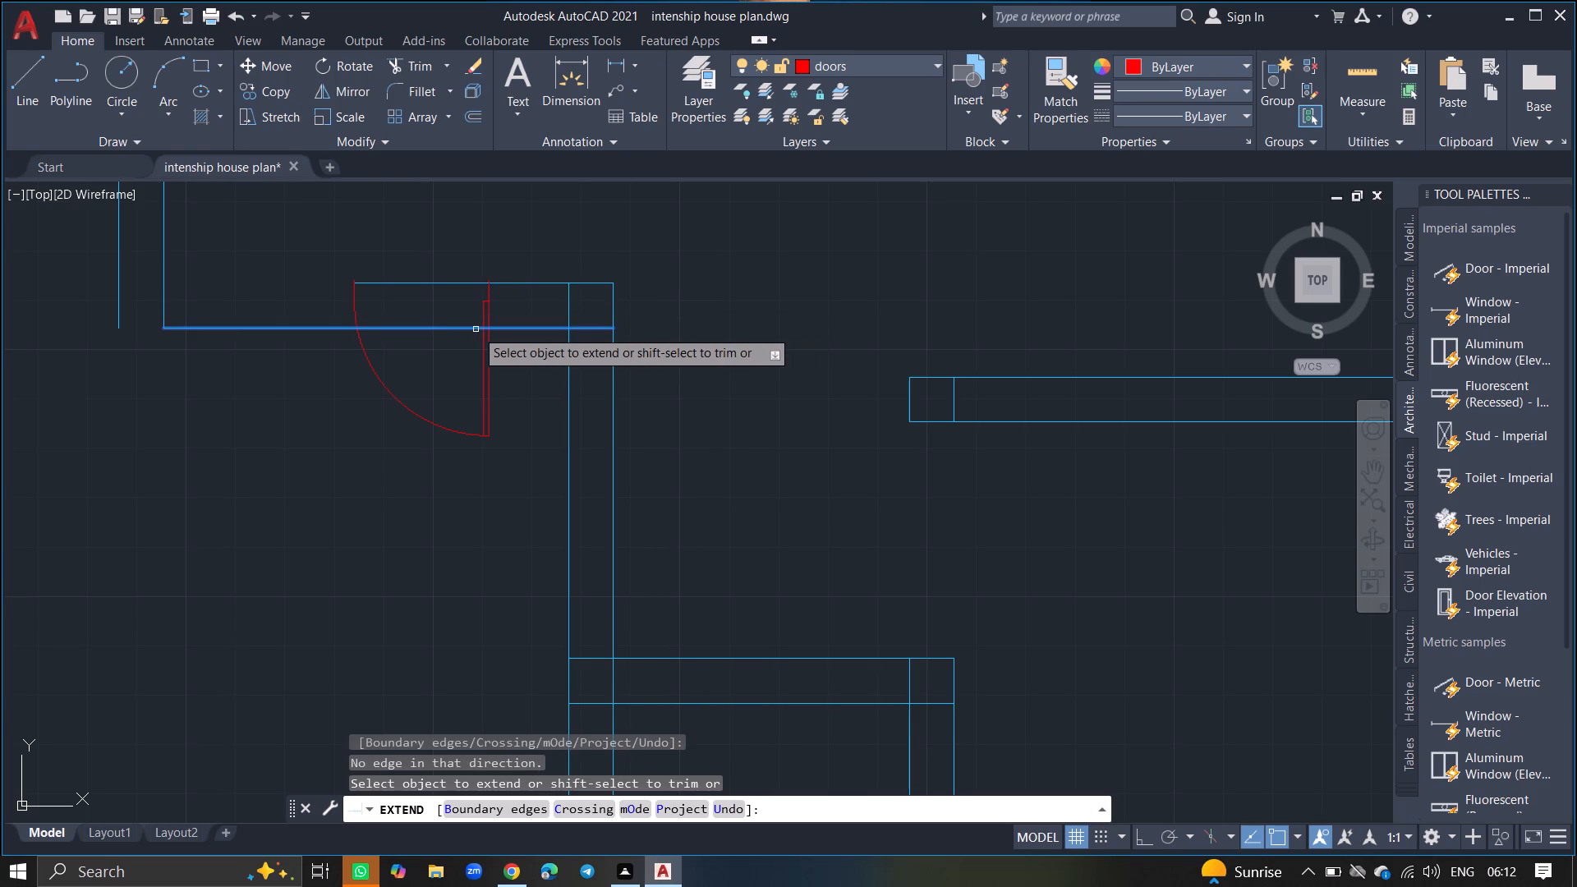
pyautogui.click(461, 329)
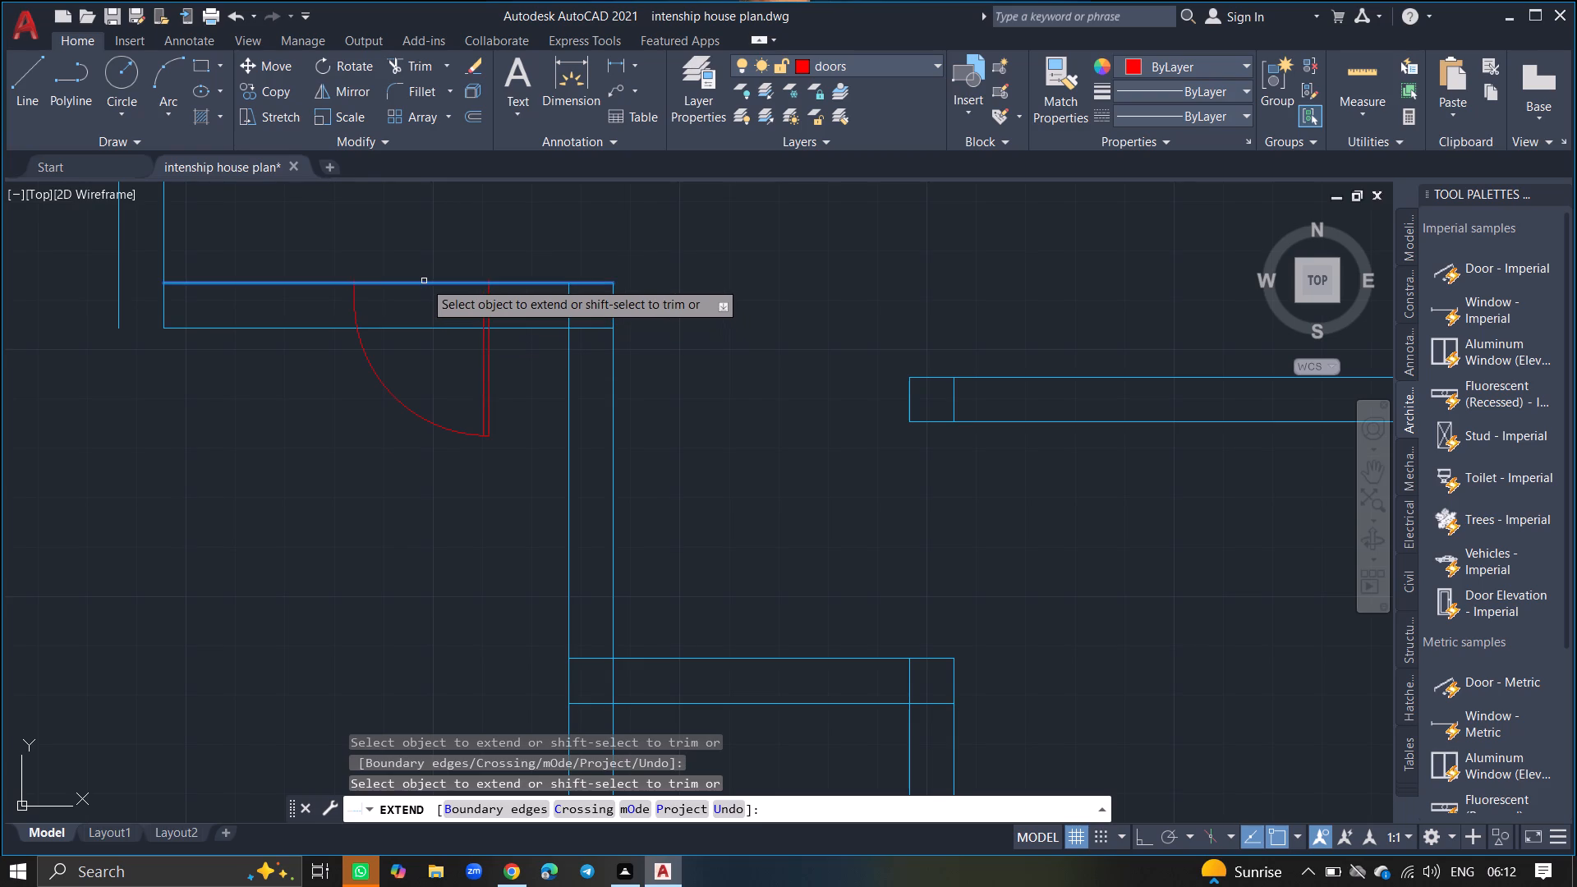
pyautogui.click(424, 281)
pyautogui.press('Return')
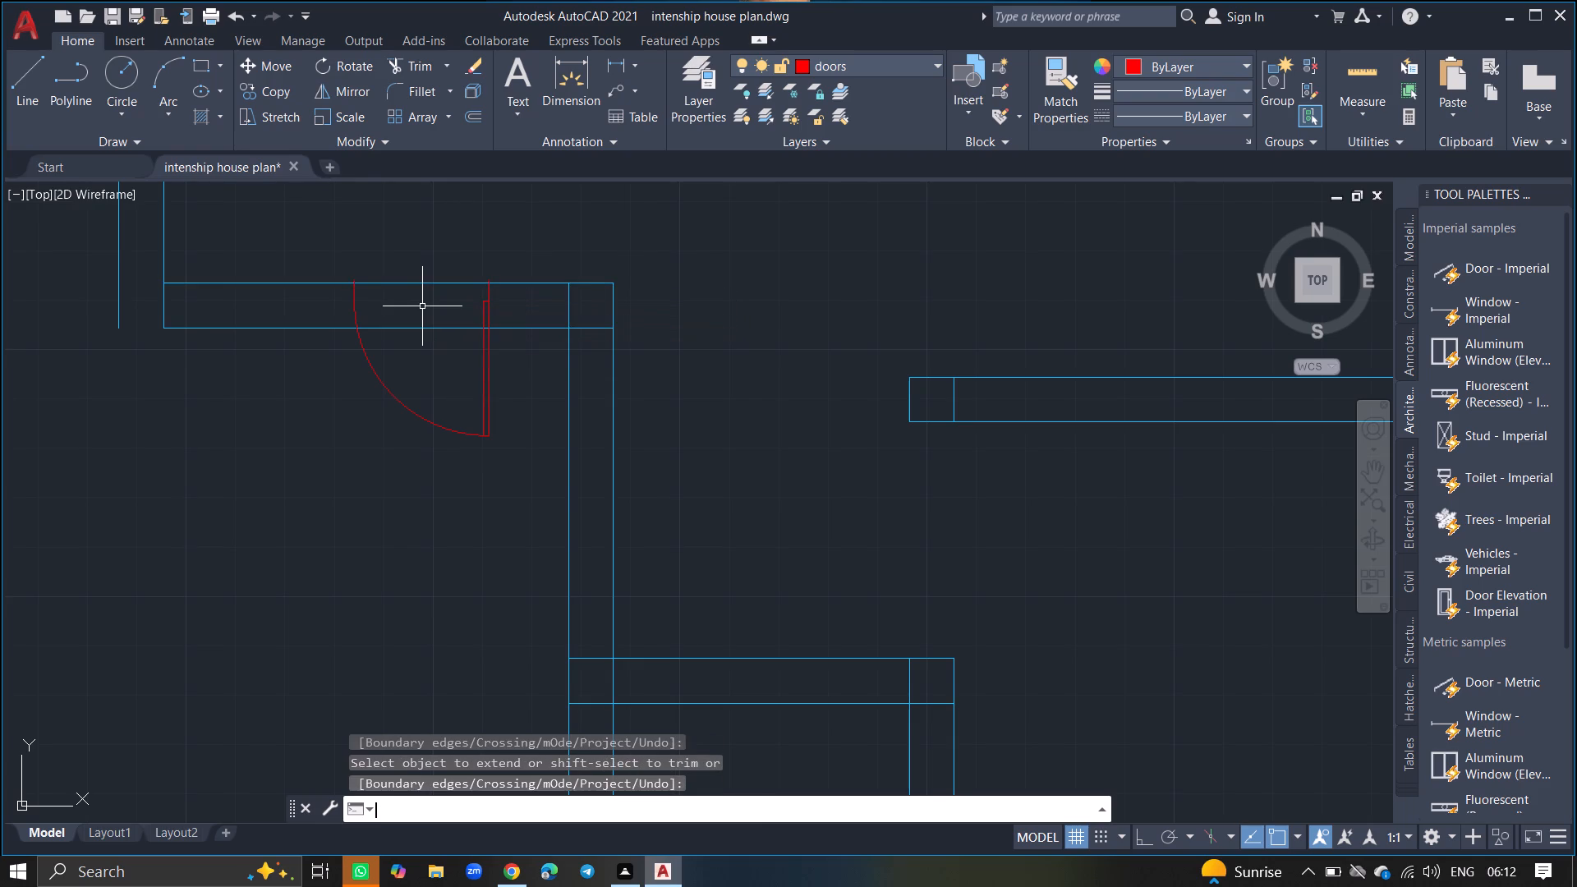
# Trim both lines of the bottom-left room's upper wall across the door opening, including the short piece within the door leaf.
pyautogui.write('trim')
pyautogui.press('Return')
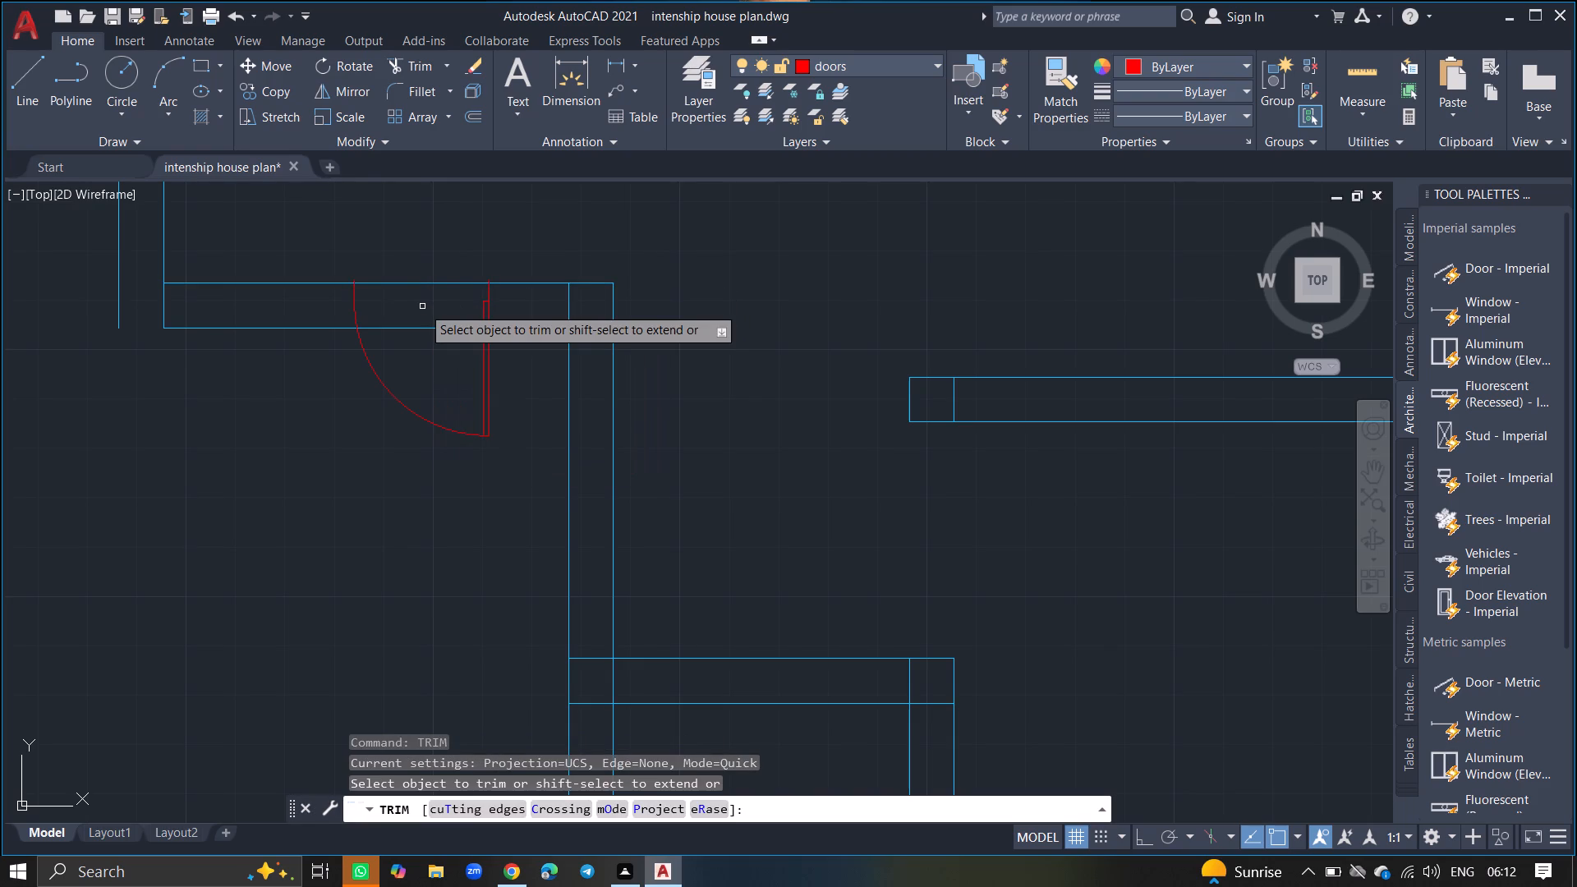
pyautogui.click(428, 284)
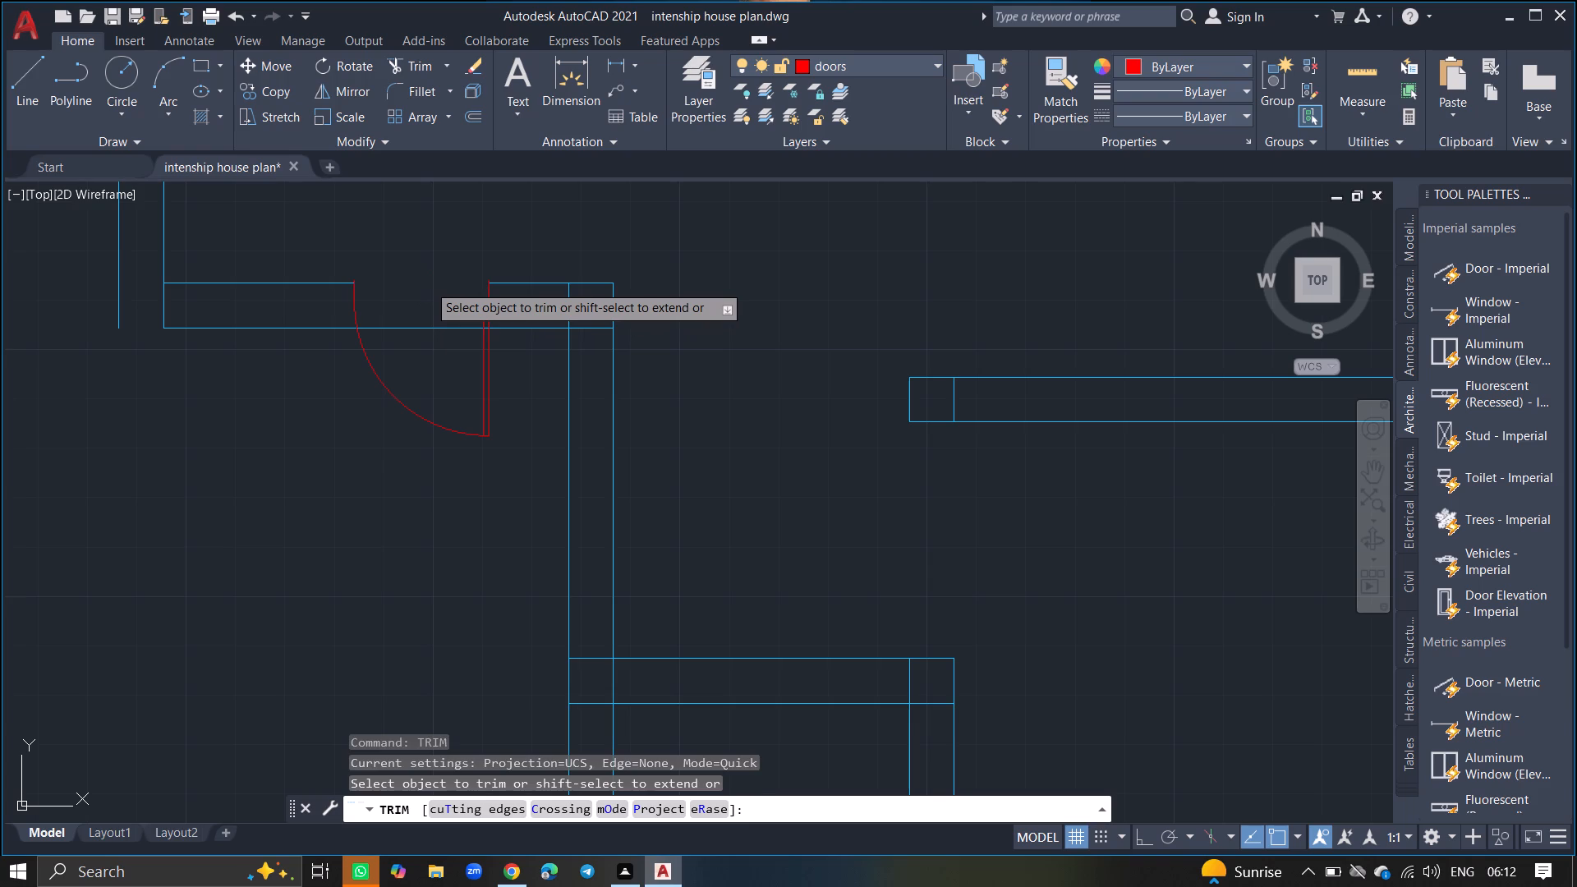
pyautogui.click(425, 326)
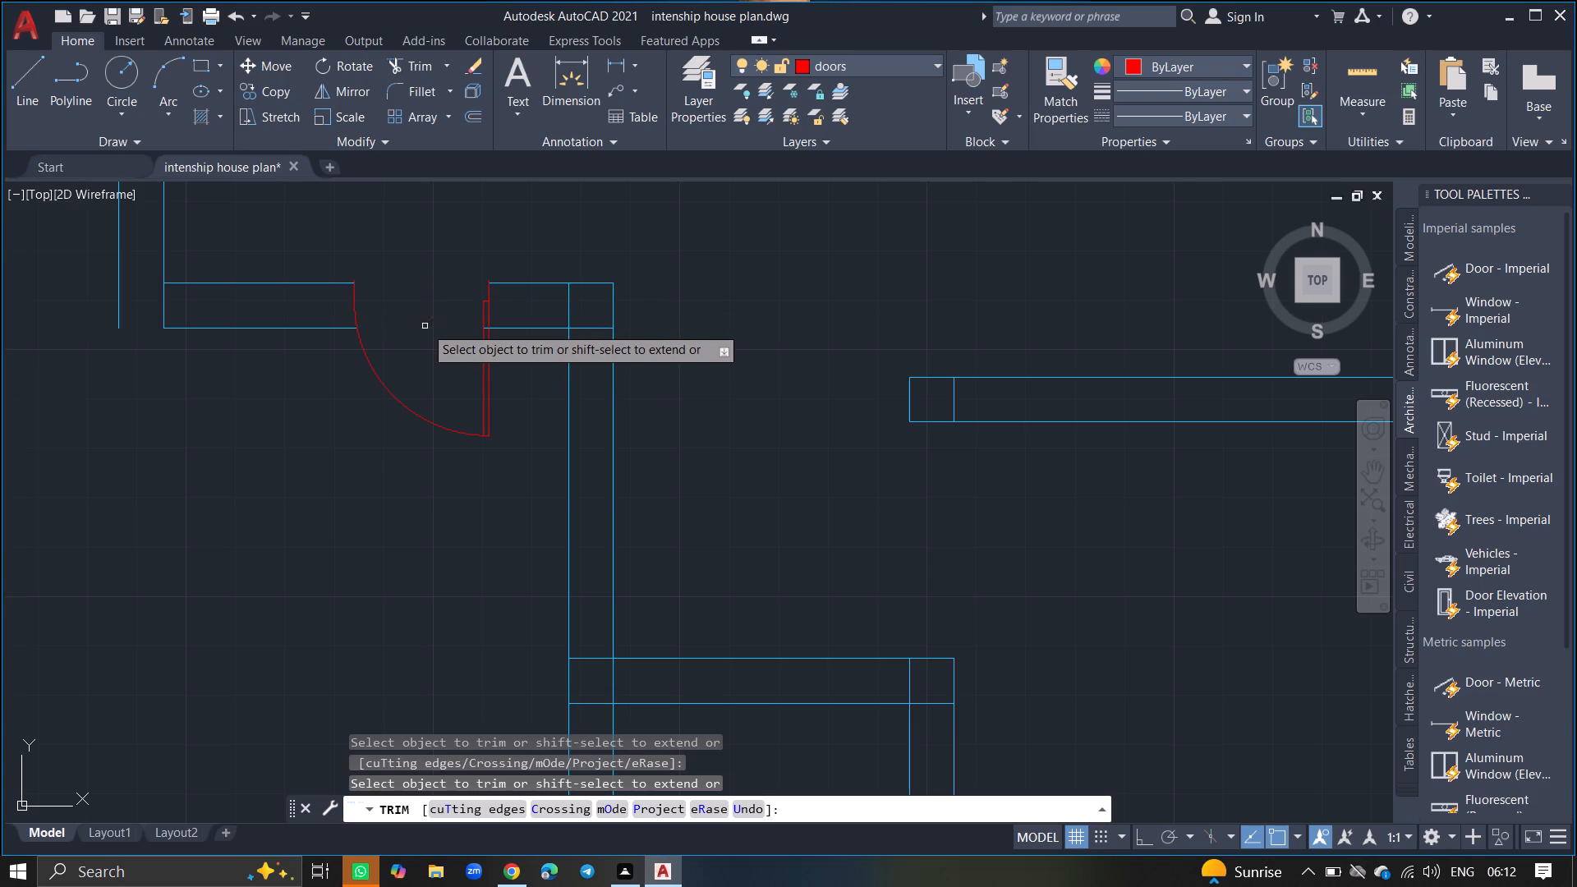
pyautogui.keyDown('ctrl'); pyautogui.scroll(4, 476, 332); pyautogui.keyUp('ctrl')
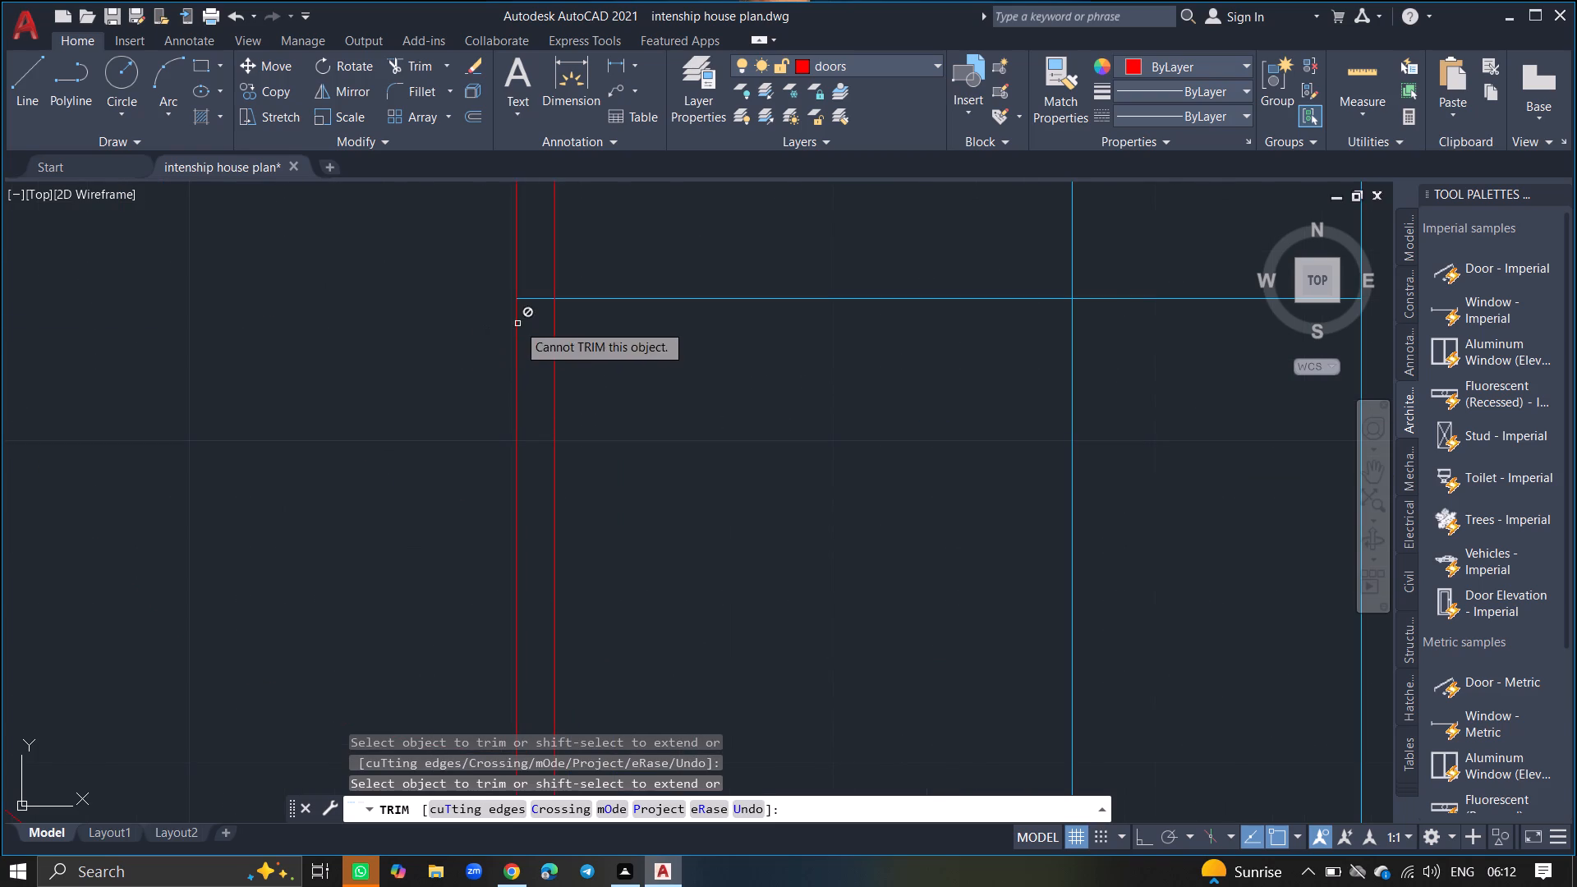
pyautogui.click(527, 297)
pyautogui.press('Return')
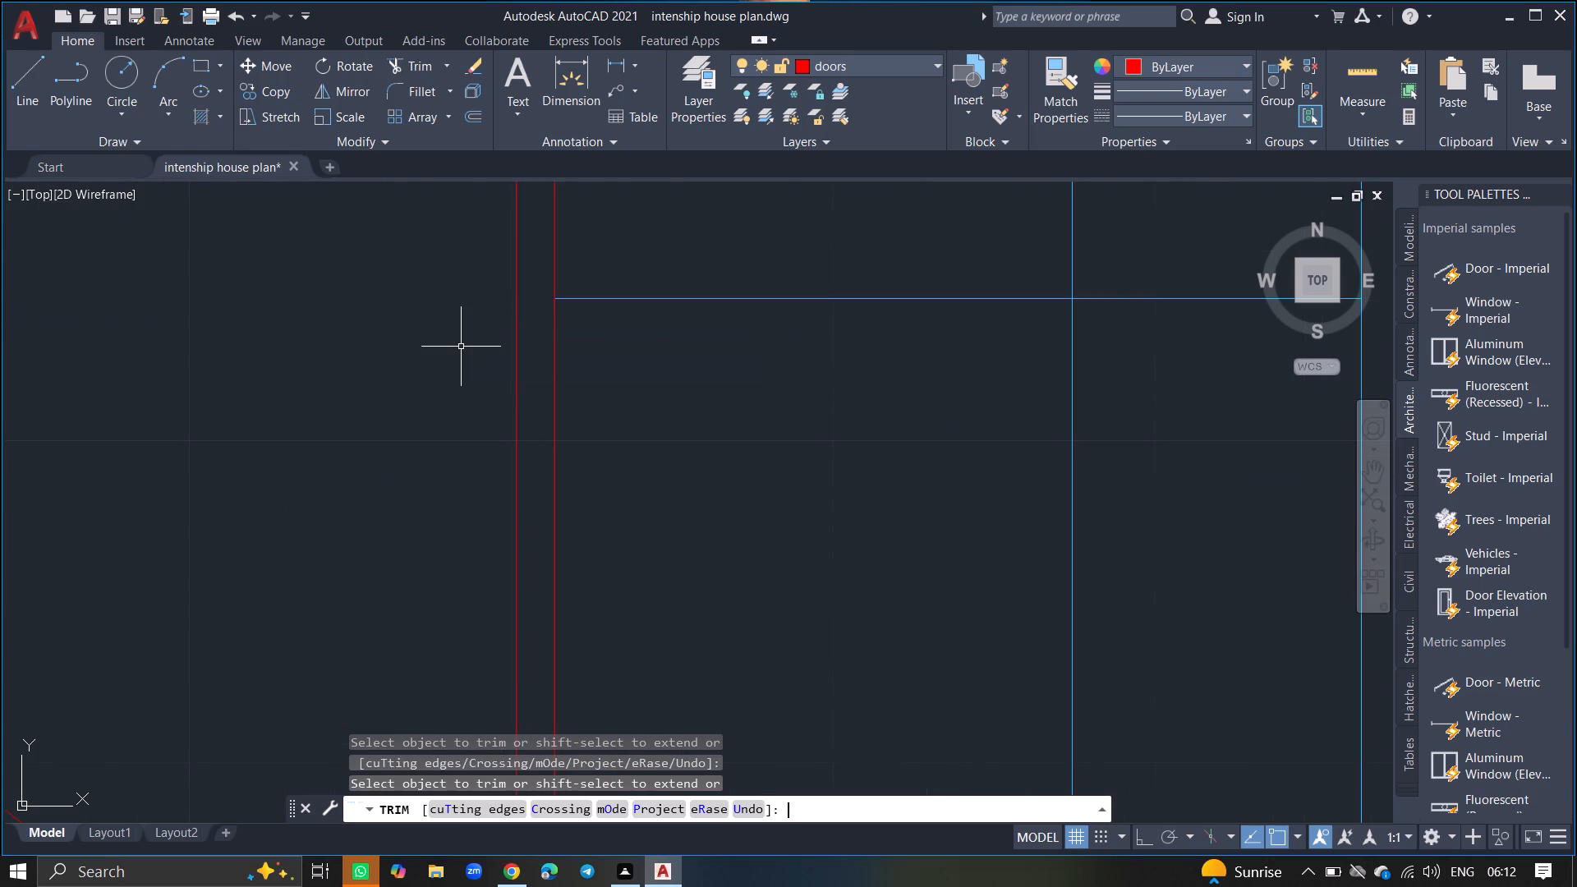
# Extend both lines of the bottom-left room's upper wall, on the door's swing side, to the far line of the partition wall at the corner.
pyautogui.keyDown('ctrl'); pyautogui.scroll(-5, 461, 347); pyautogui.keyUp('ctrl')
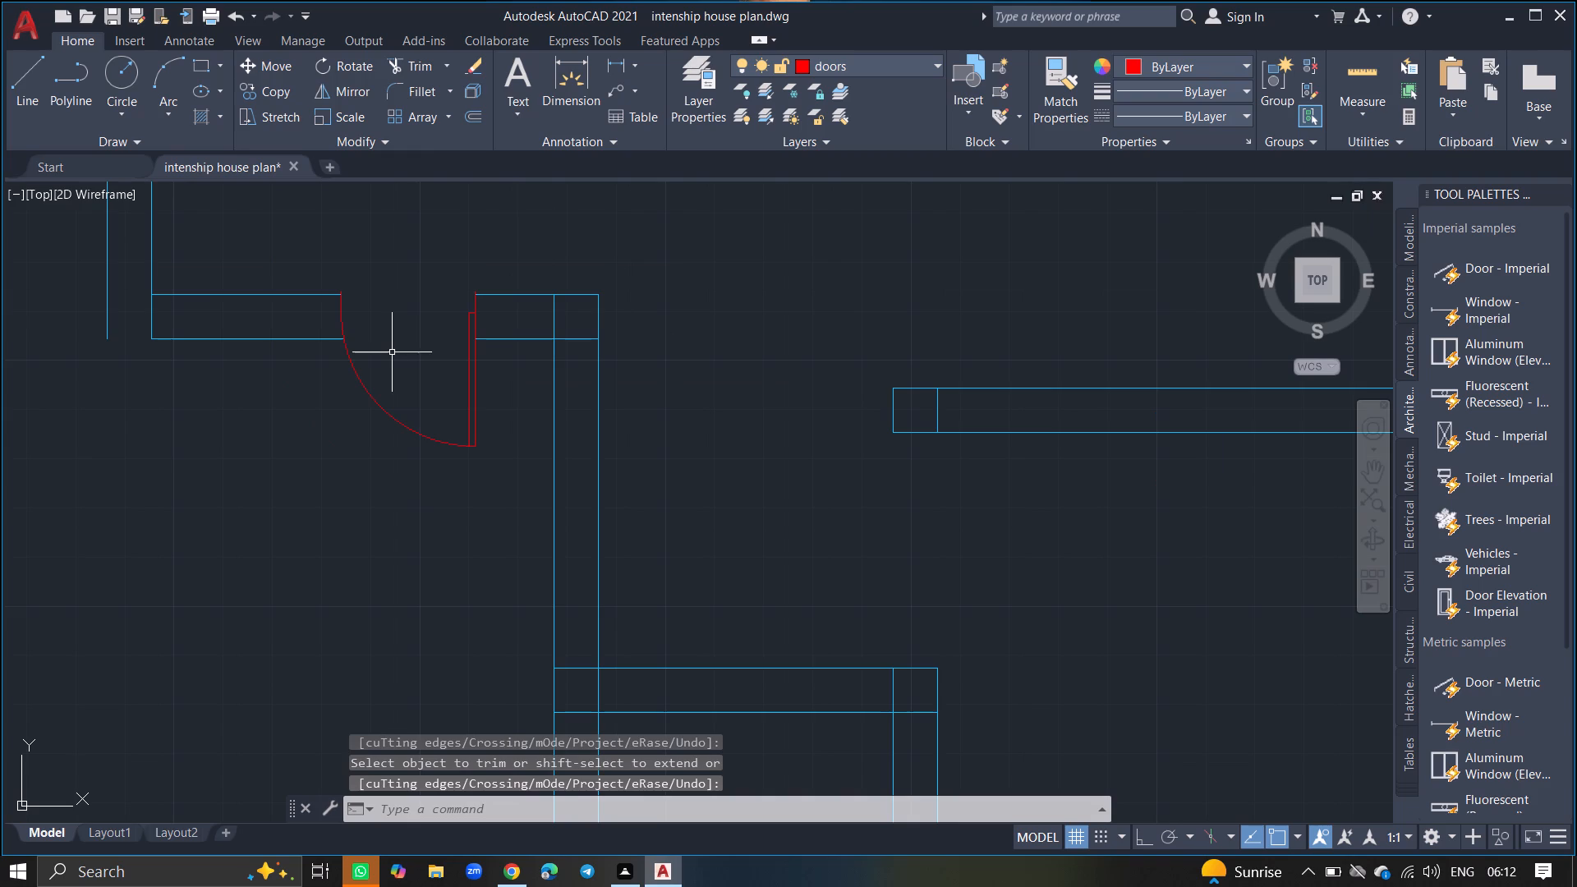
pyautogui.write('ex')
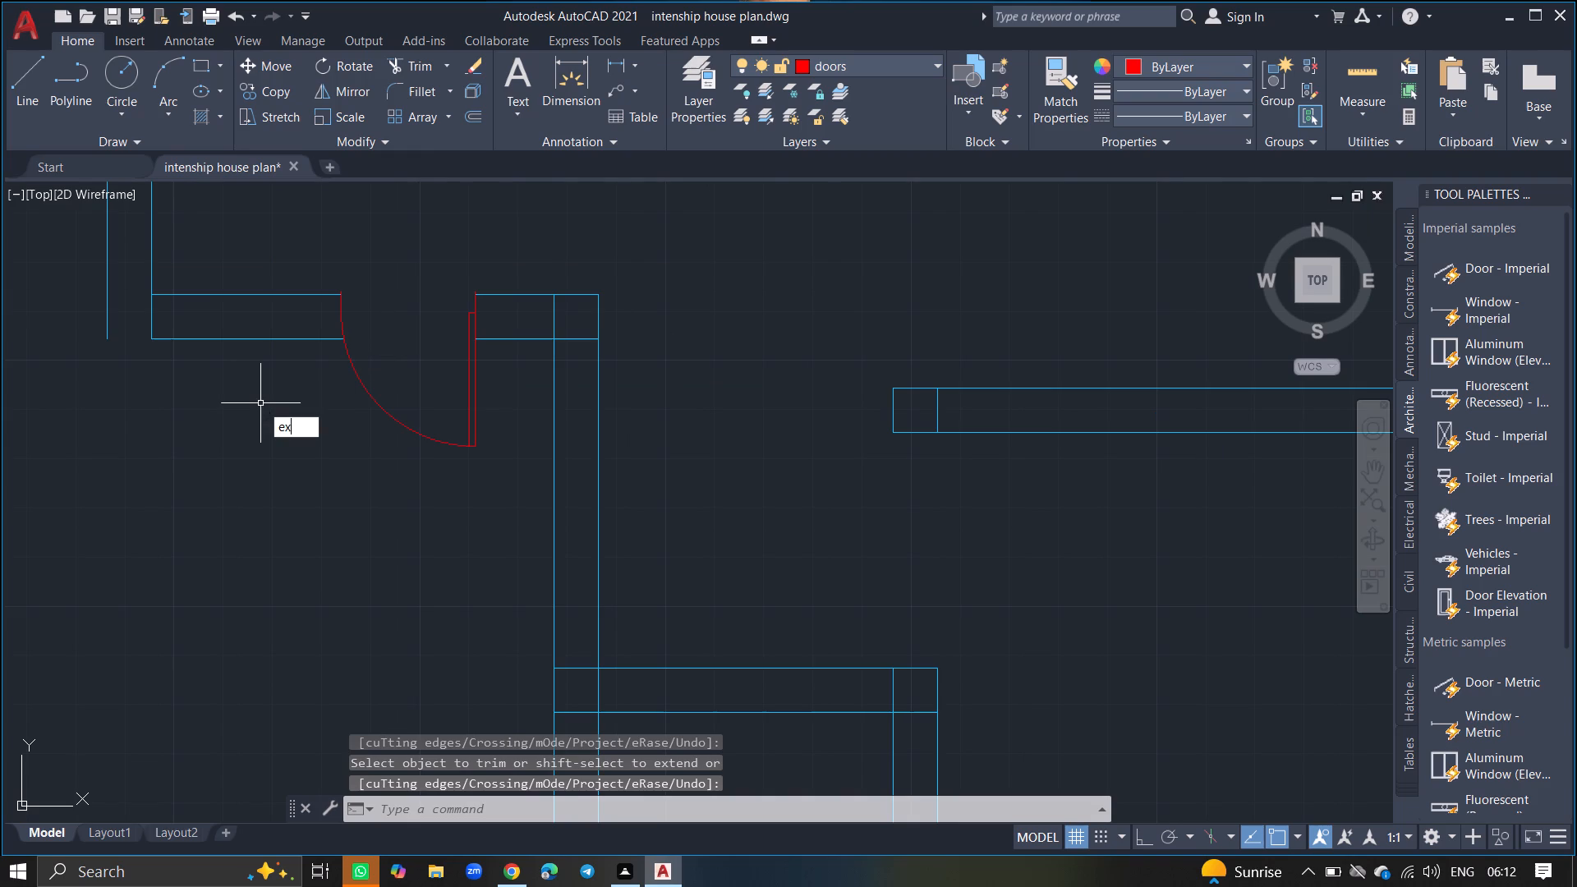
pyautogui.press('Return')
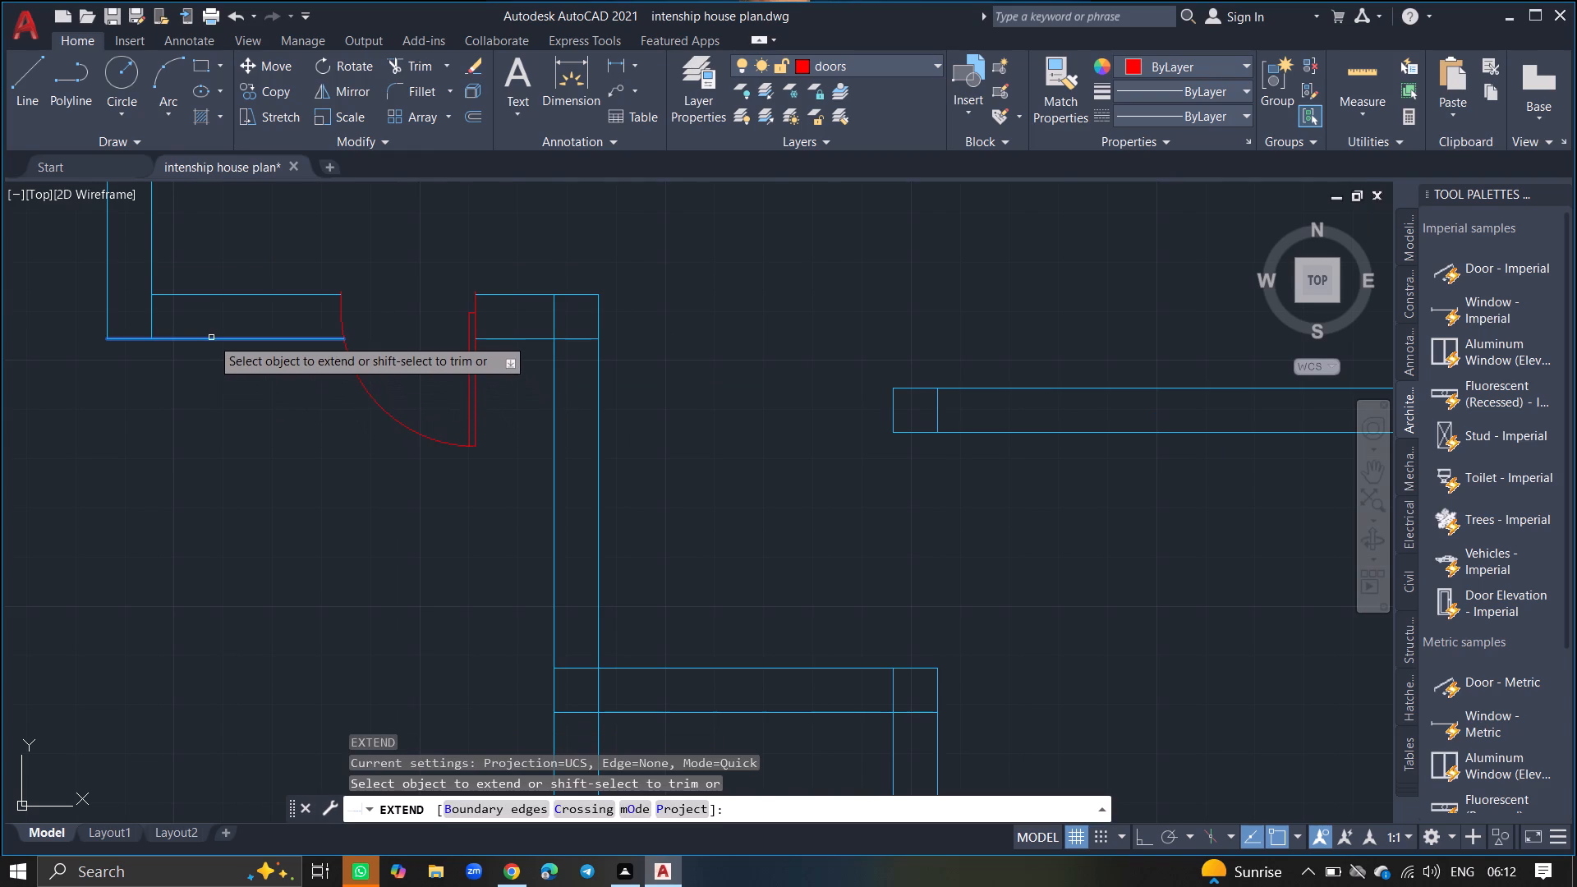
pyautogui.click(211, 338)
pyautogui.click(205, 295)
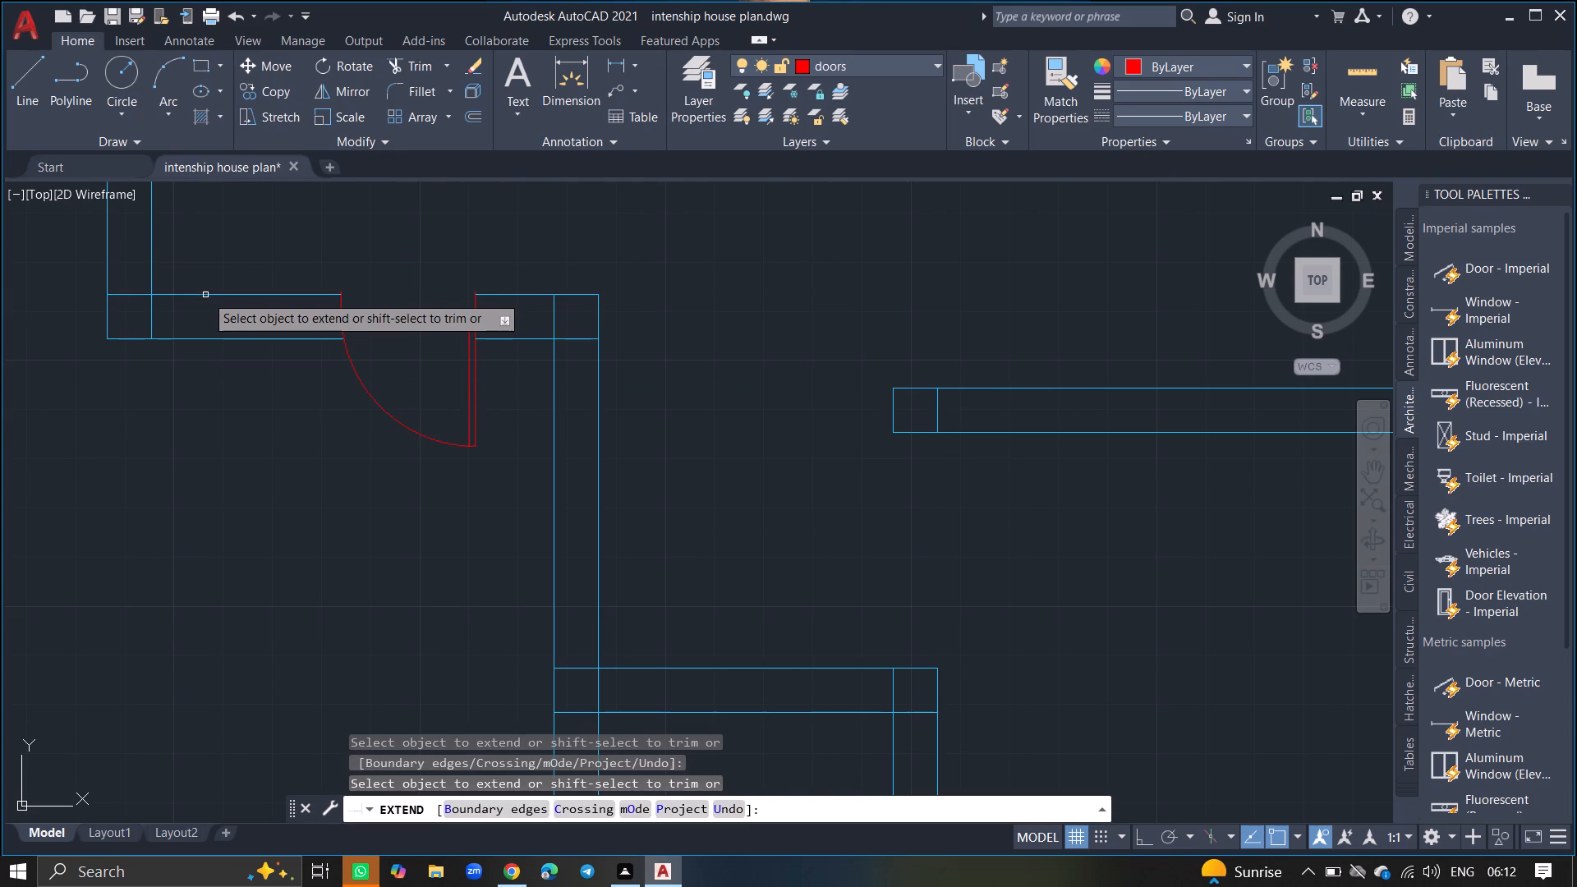
pyautogui.press('Return')
# Copy the door block between the bottom-left room and the small room into the adjacent bottom-middle room, just below its upper wall.
pyautogui.keyDown('ctrl'); pyautogui.scroll(-3, 181, 402); pyautogui.keyUp('ctrl')
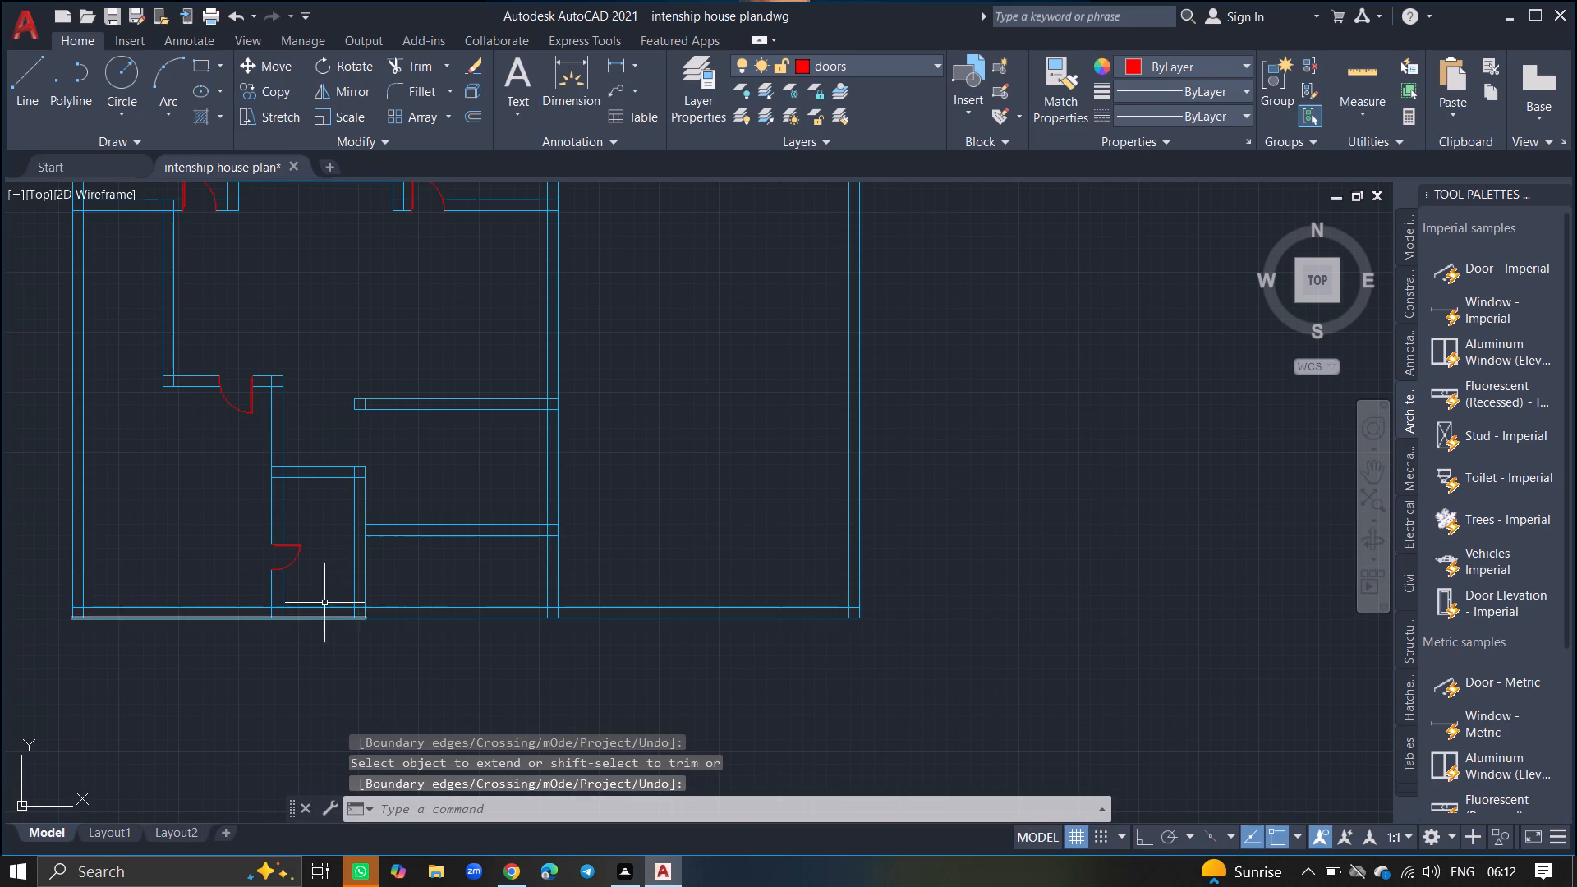
pyautogui.click(297, 560)
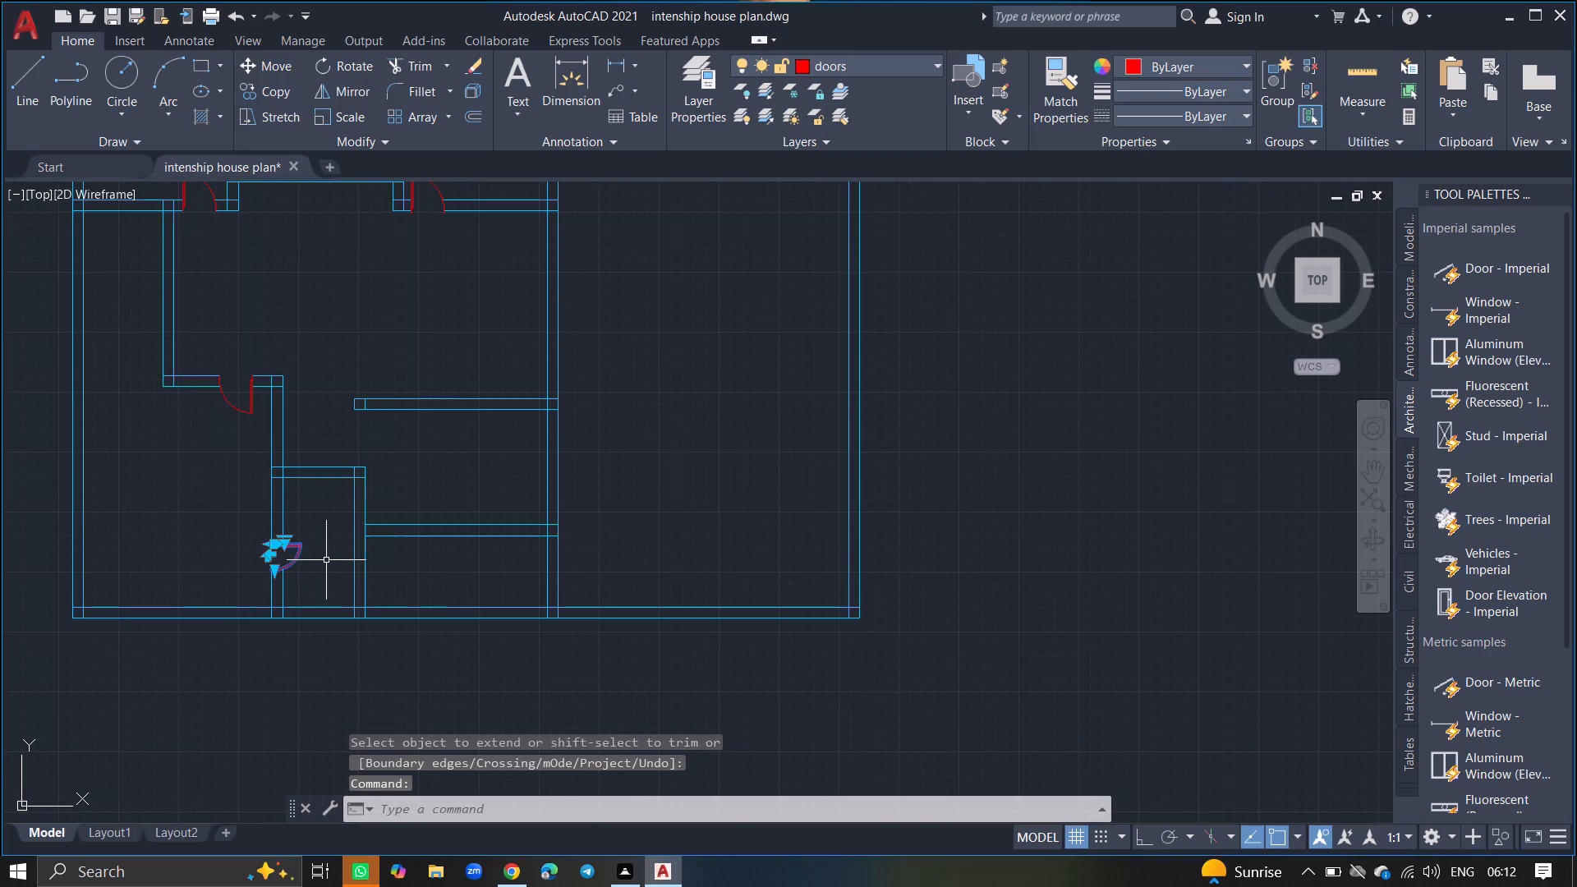
pyautogui.write('copy')
pyautogui.press('Return')
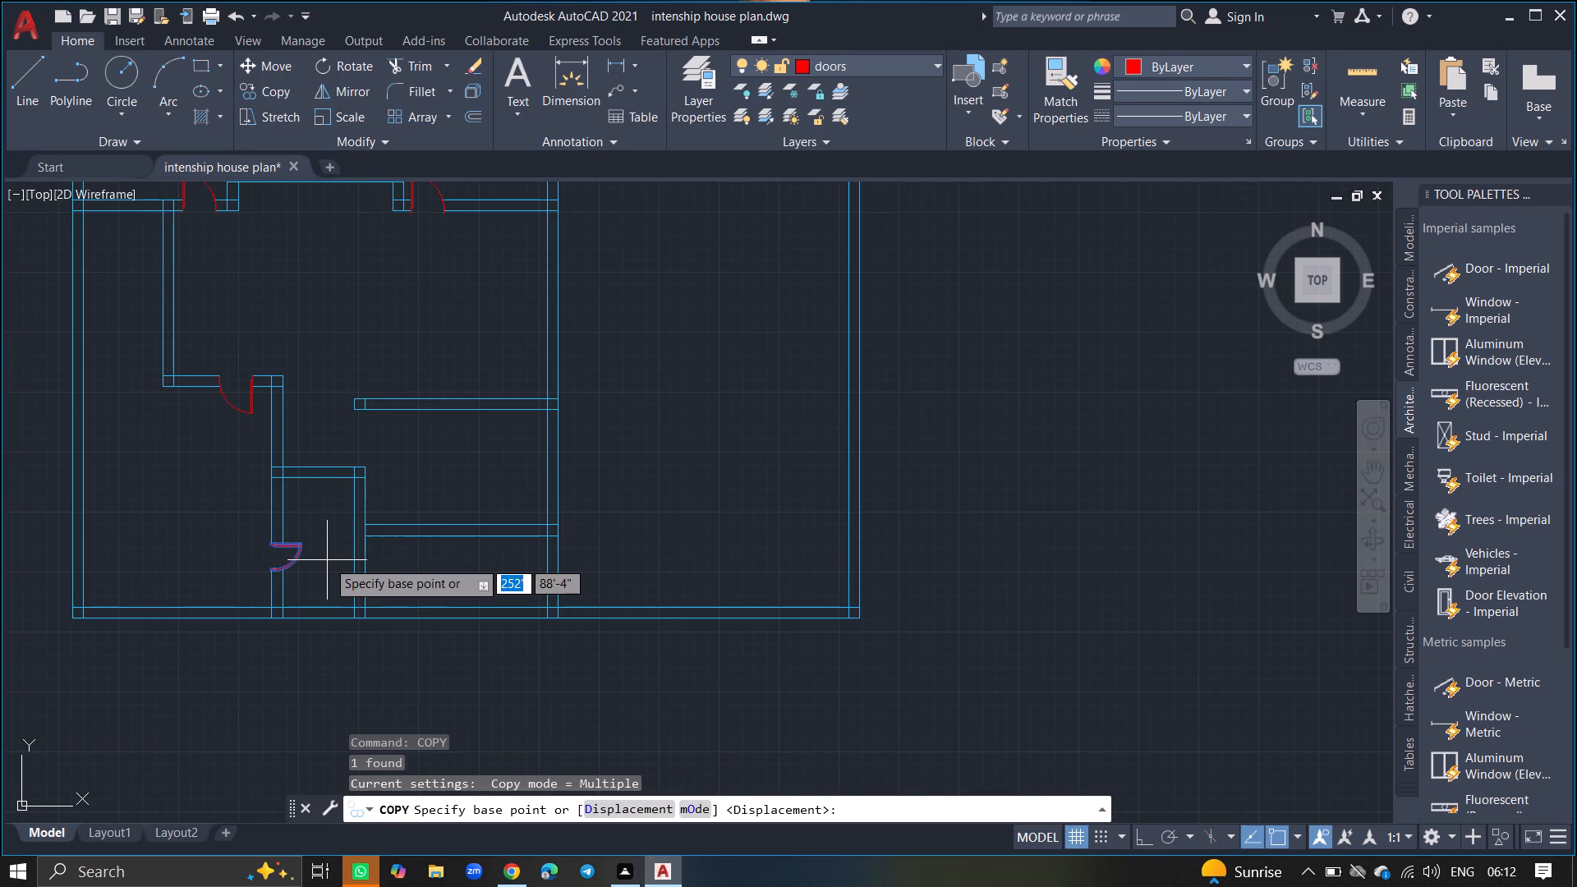
pyautogui.click(290, 549)
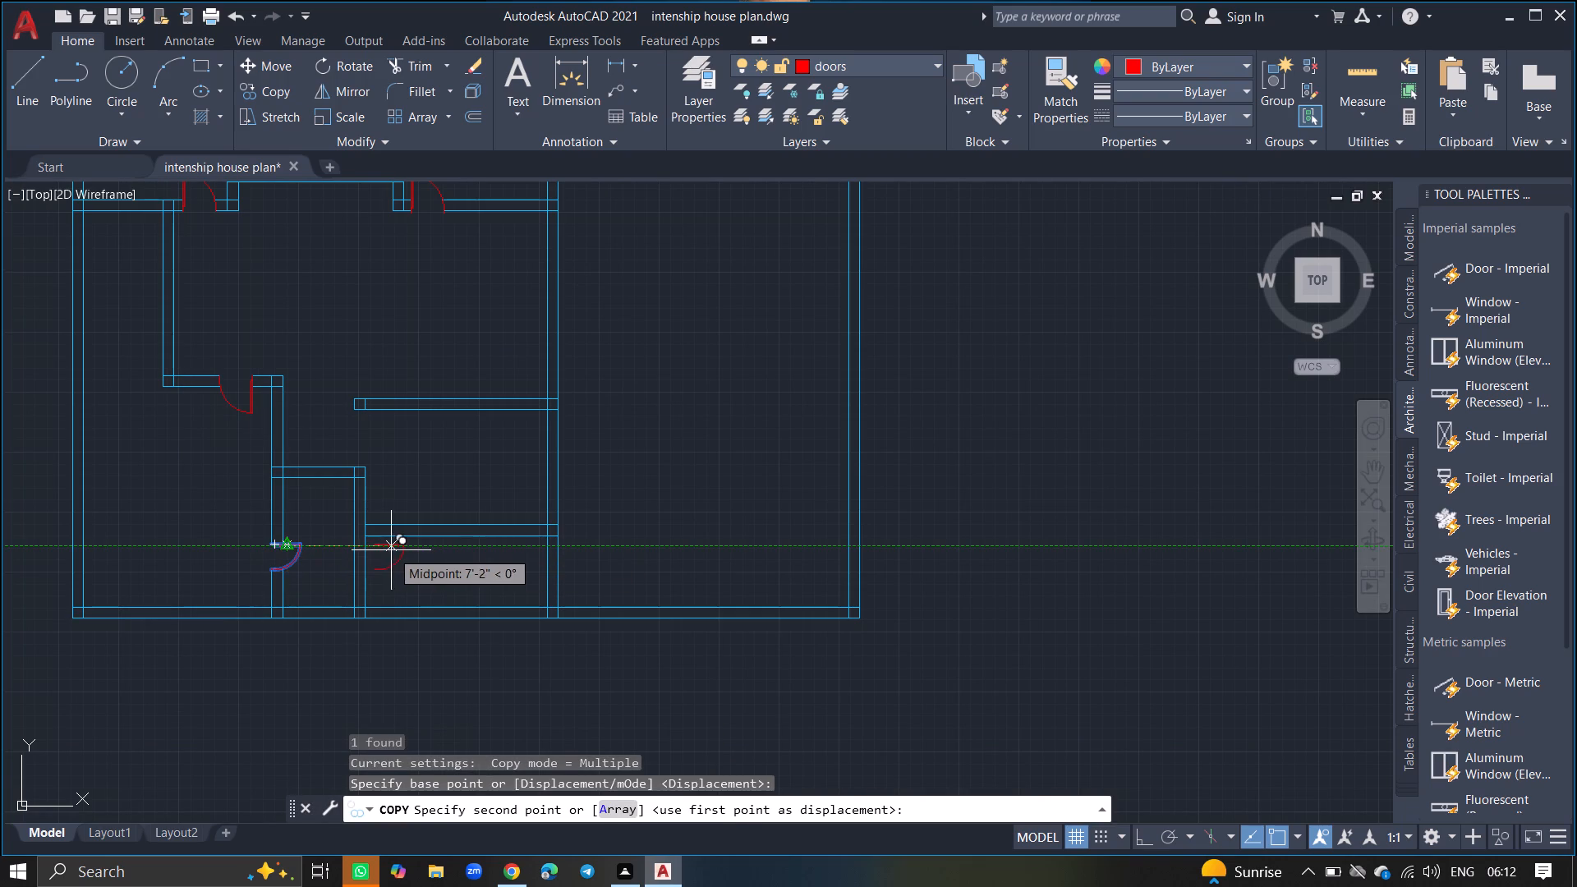
pyautogui.click(415, 549)
pyautogui.press('Return')
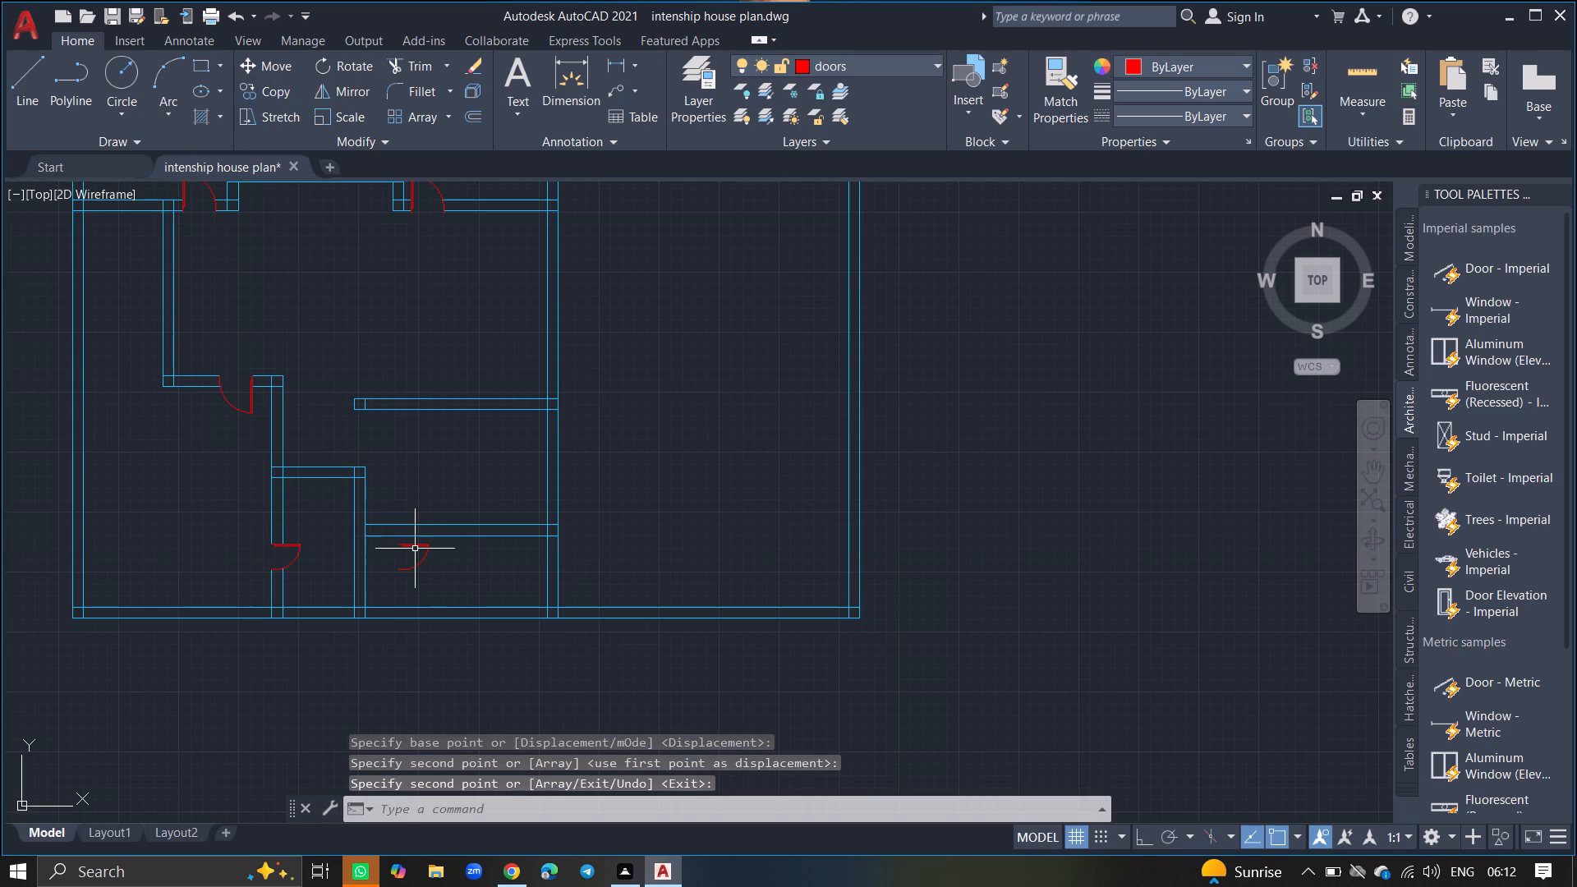
# Rotate the copied door block in the bottom-middle room by 270° about the centre of its leaf.
pyautogui.click(417, 543)
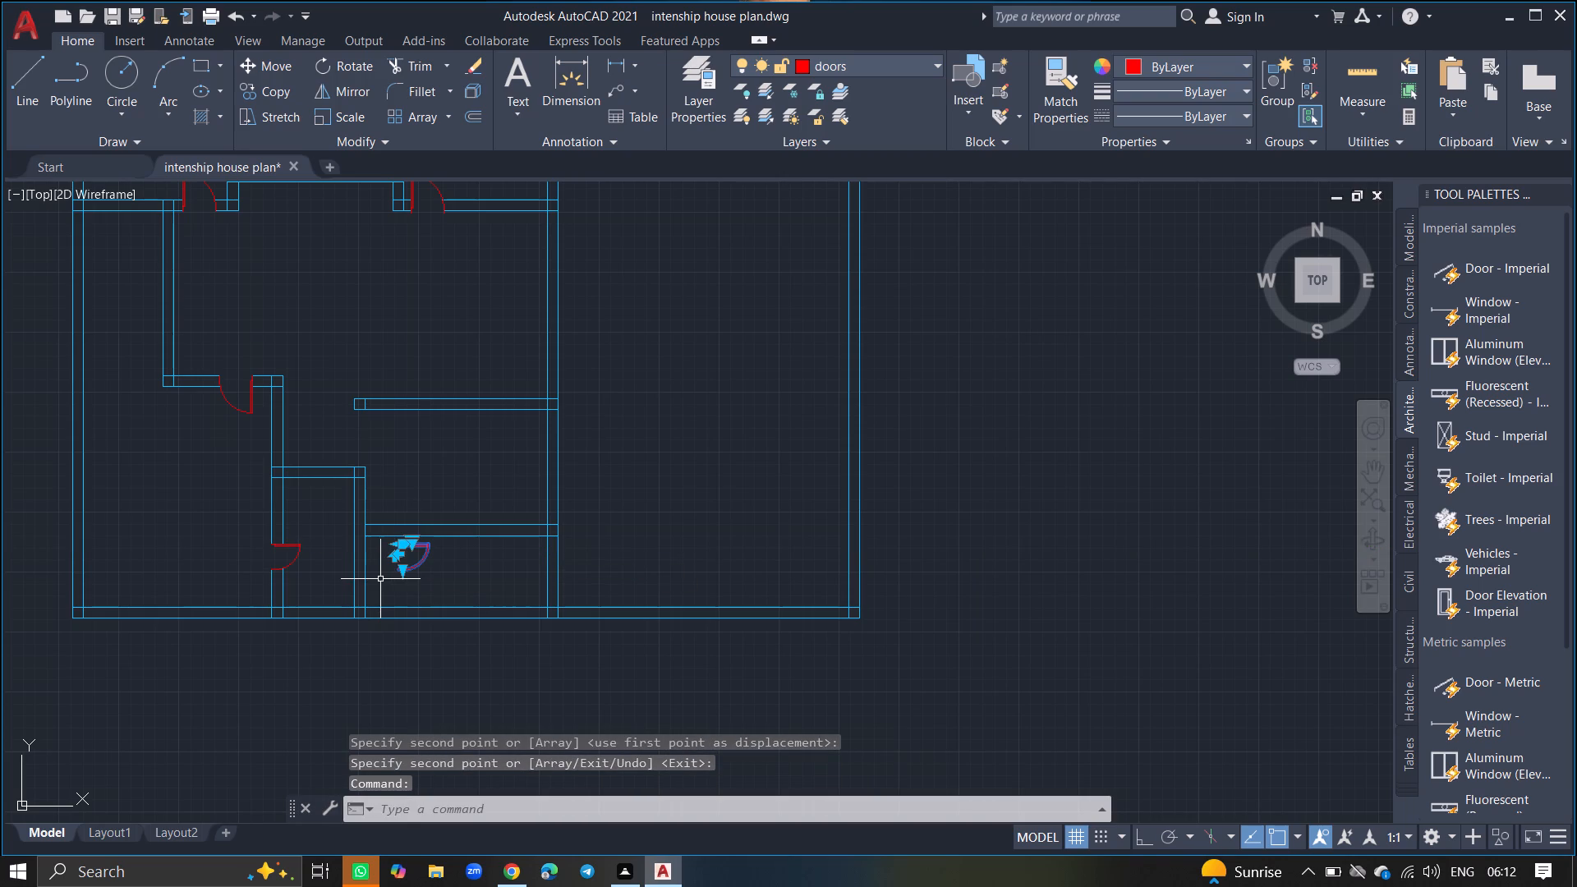
pyautogui.write('ro')
pyautogui.press('Return')
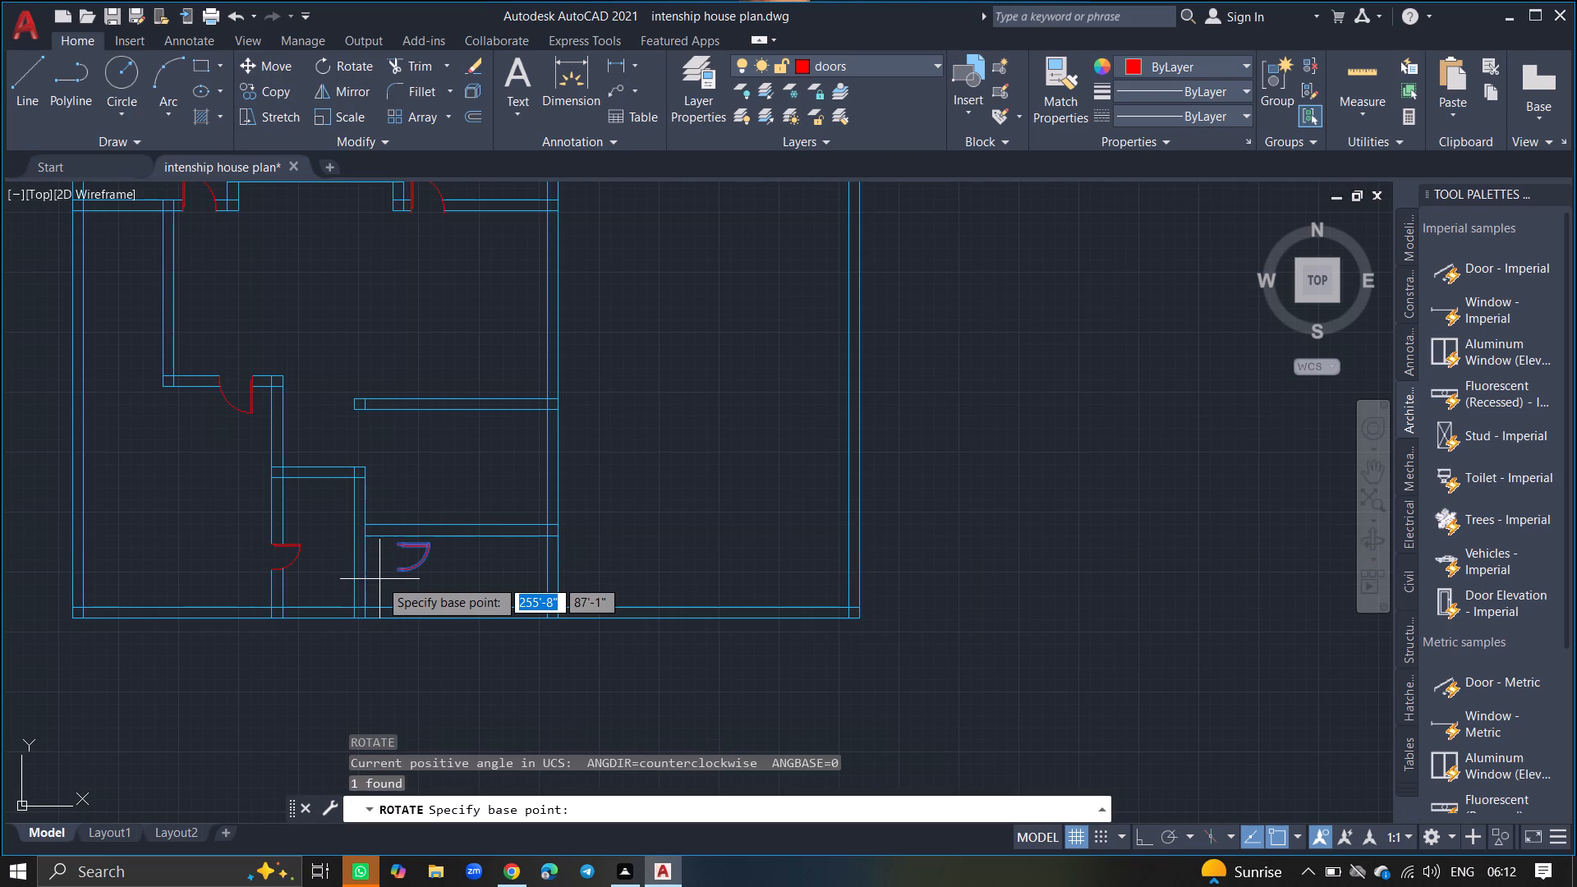
pyautogui.keyDown('ctrl'); pyautogui.scroll(5, 379, 579); pyautogui.keyUp('ctrl')
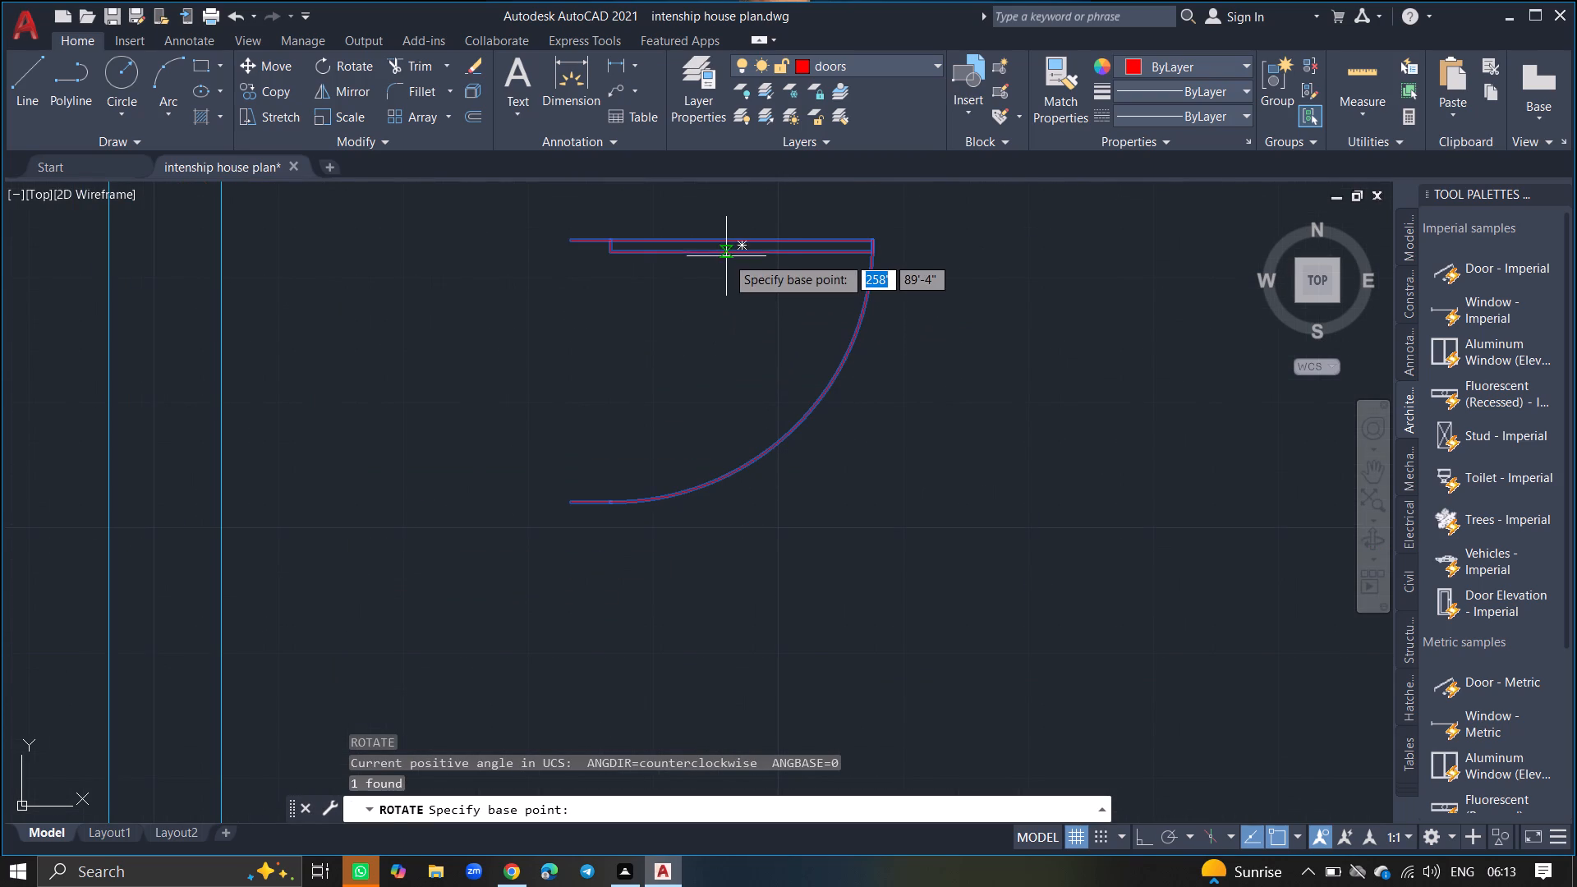
pyautogui.click(738, 246)
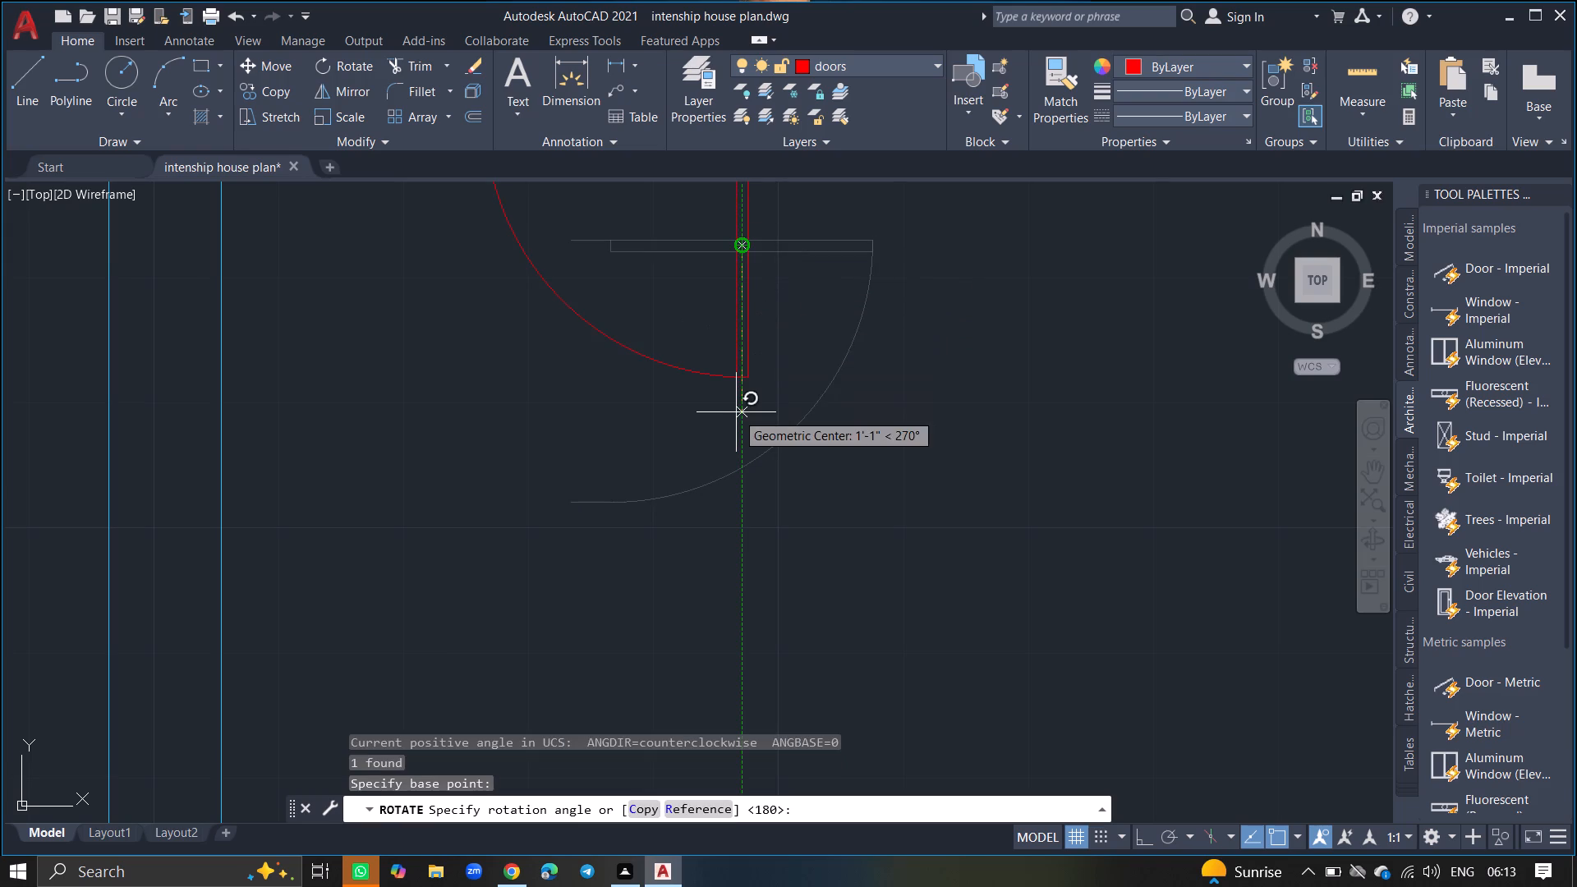
pyautogui.click(736, 412)
# Move the rotated door block about 4" at 96° onto the bottom-middle room's upper wall.
pyautogui.keyDown('ctrl'); pyautogui.scroll(-6, 736, 412); pyautogui.keyUp('ctrl')
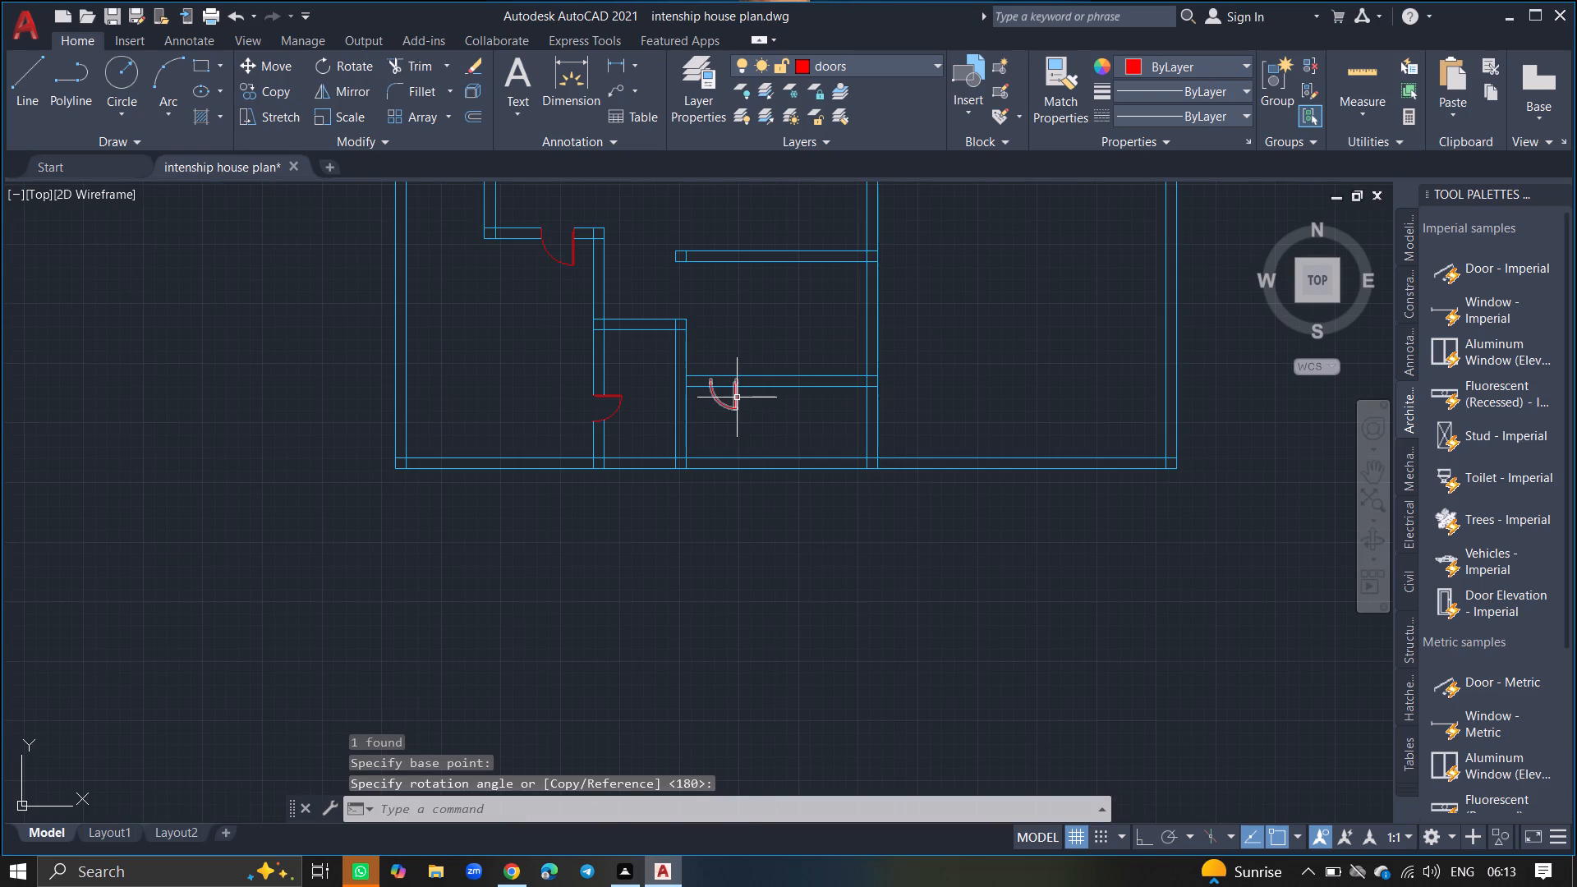
pyautogui.click(737, 398)
pyautogui.write('move')
pyautogui.press('Return')
pyautogui.keyDown('ctrl'); pyautogui.scroll(6, 812, 441); pyautogui.keyUp('ctrl')
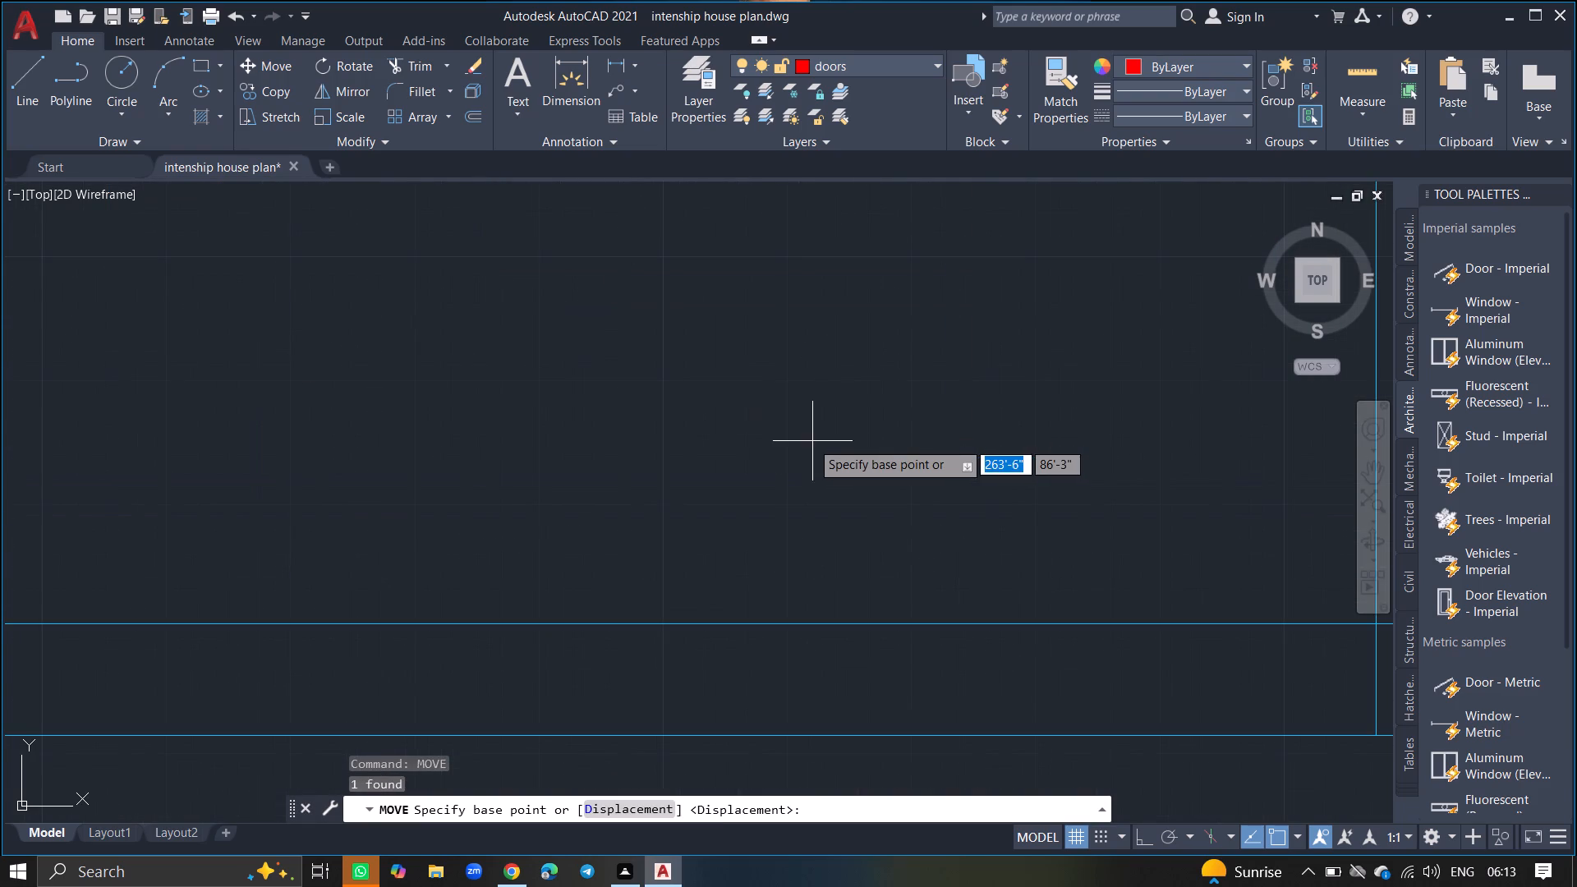
pyautogui.keyDown('ctrl'); pyautogui.scroll(-4, 738, 414); pyautogui.keyUp('ctrl')
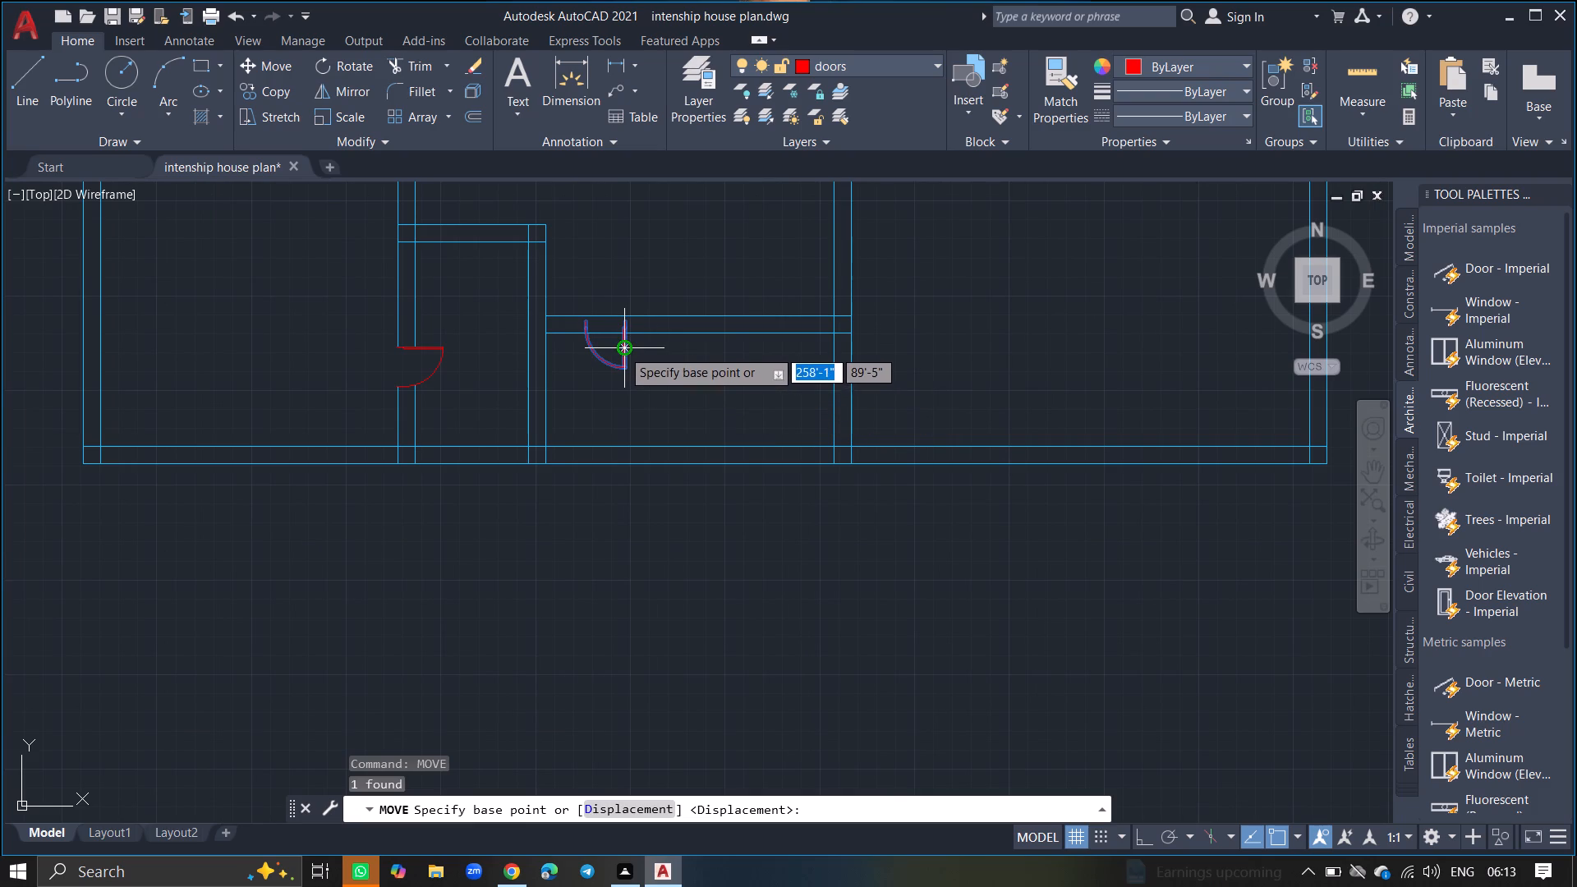
pyautogui.click(622, 345)
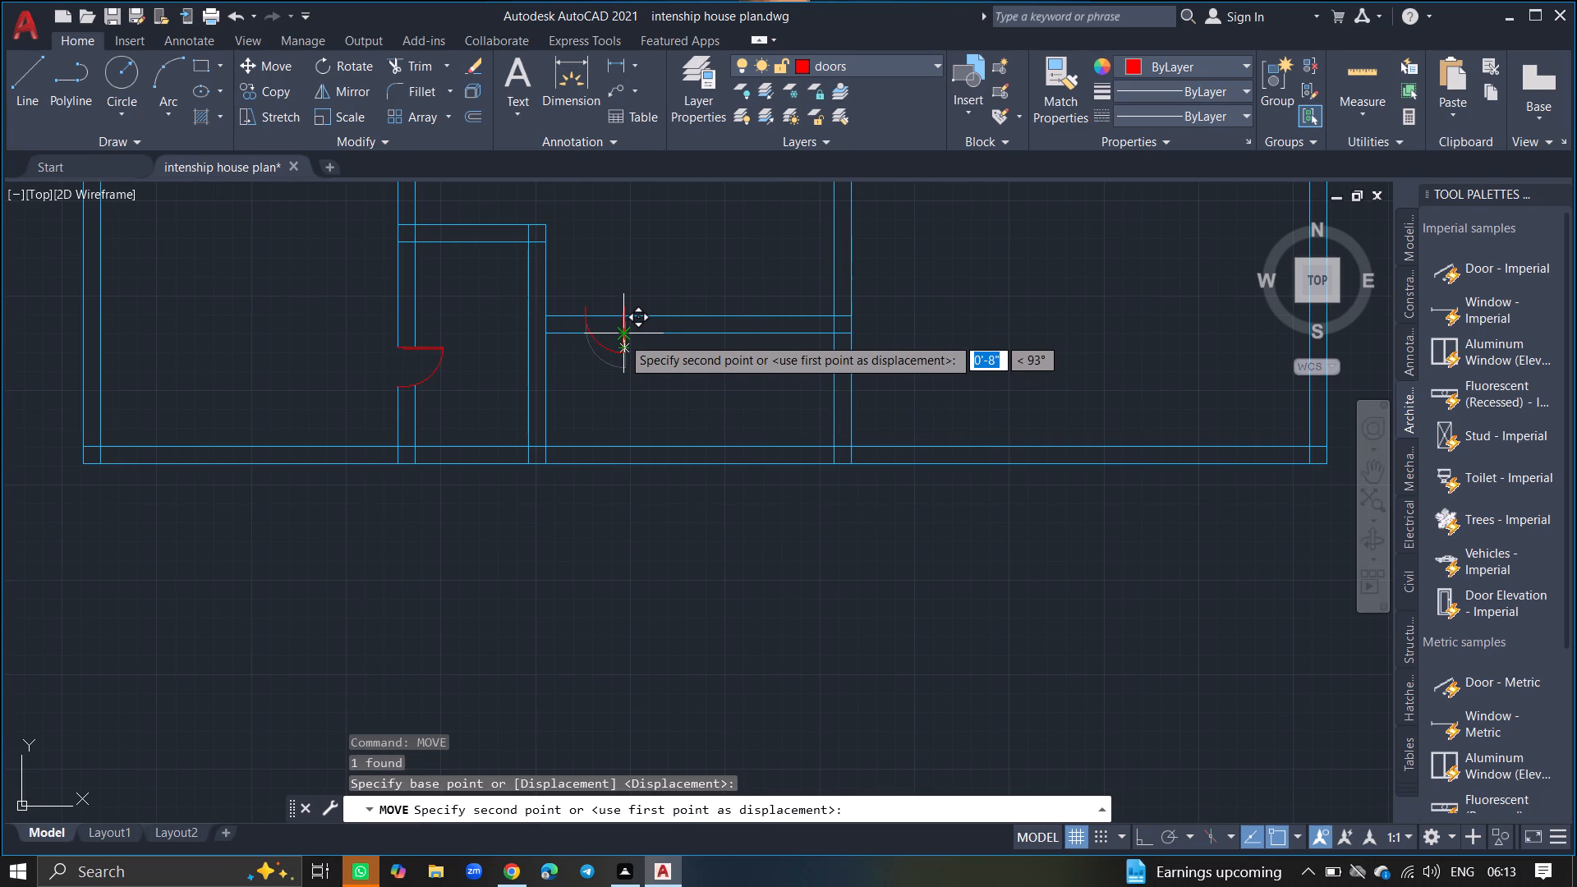
pyautogui.keyDown('ctrl'); pyautogui.scroll(3, 621, 339); pyautogui.keyUp('ctrl')
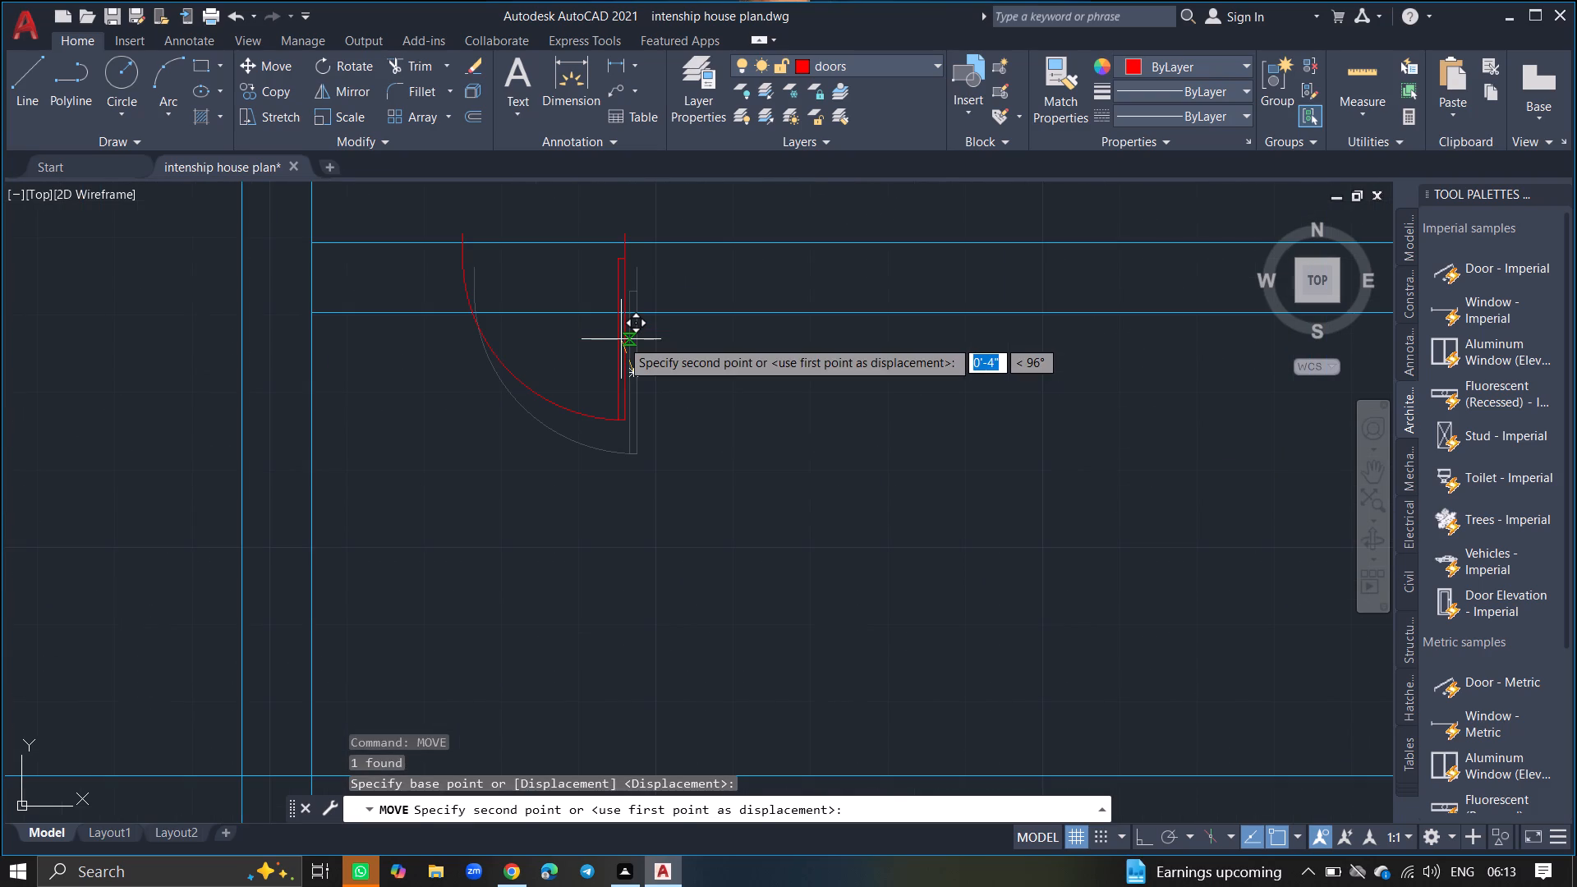
pyautogui.click(621, 339)
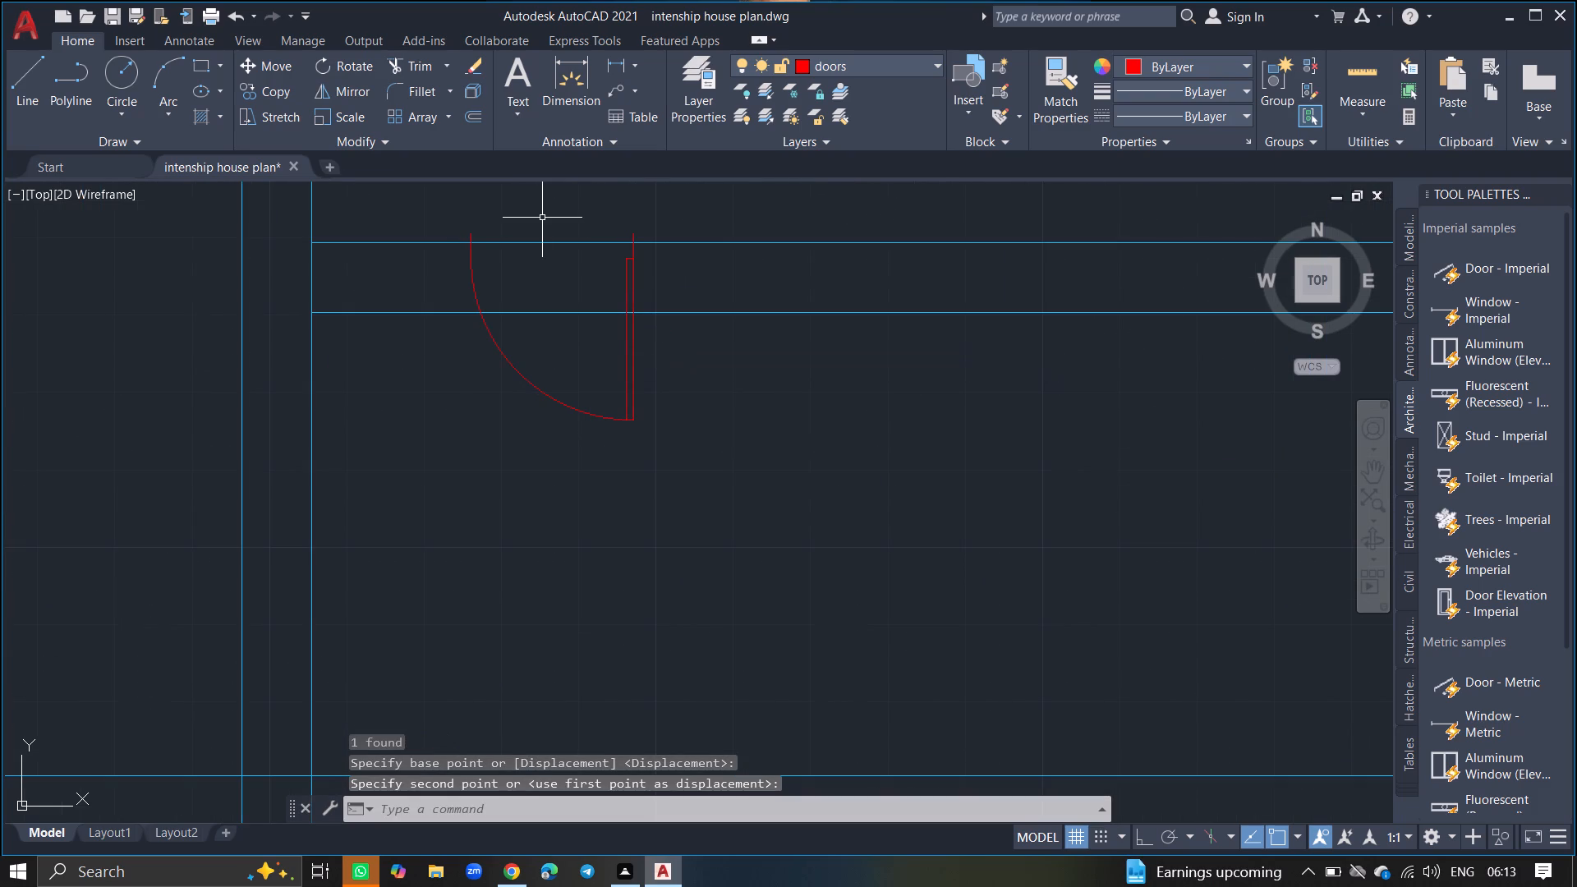
# Trim both lines of the bottom-middle room's upper wall across the door opening, including the short piece within the door leaf.
pyautogui.write('trim')
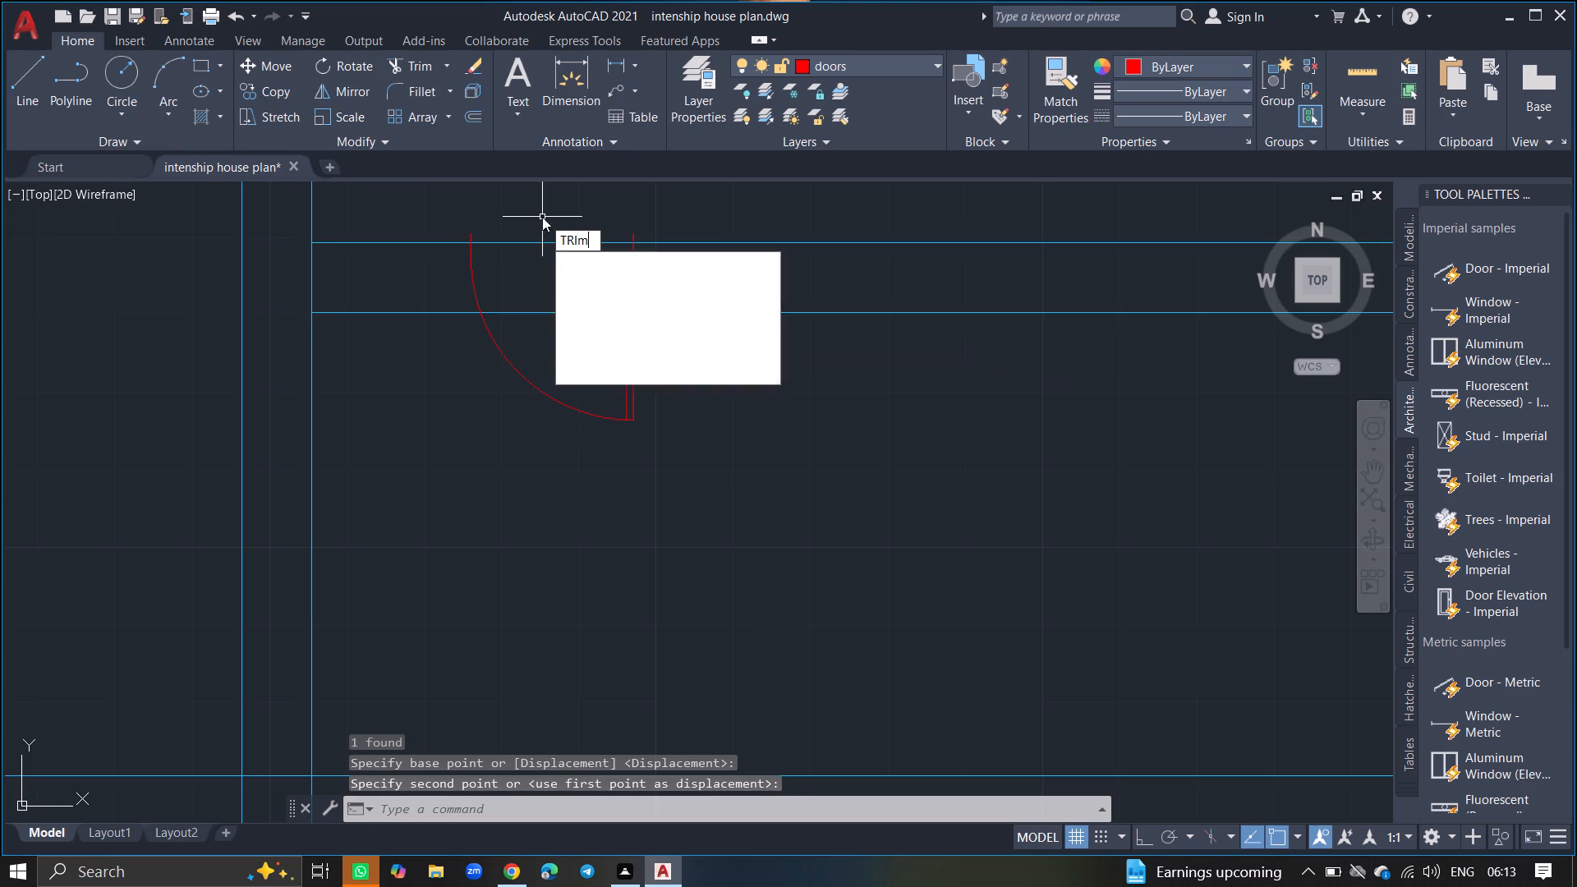
pyautogui.press('Return')
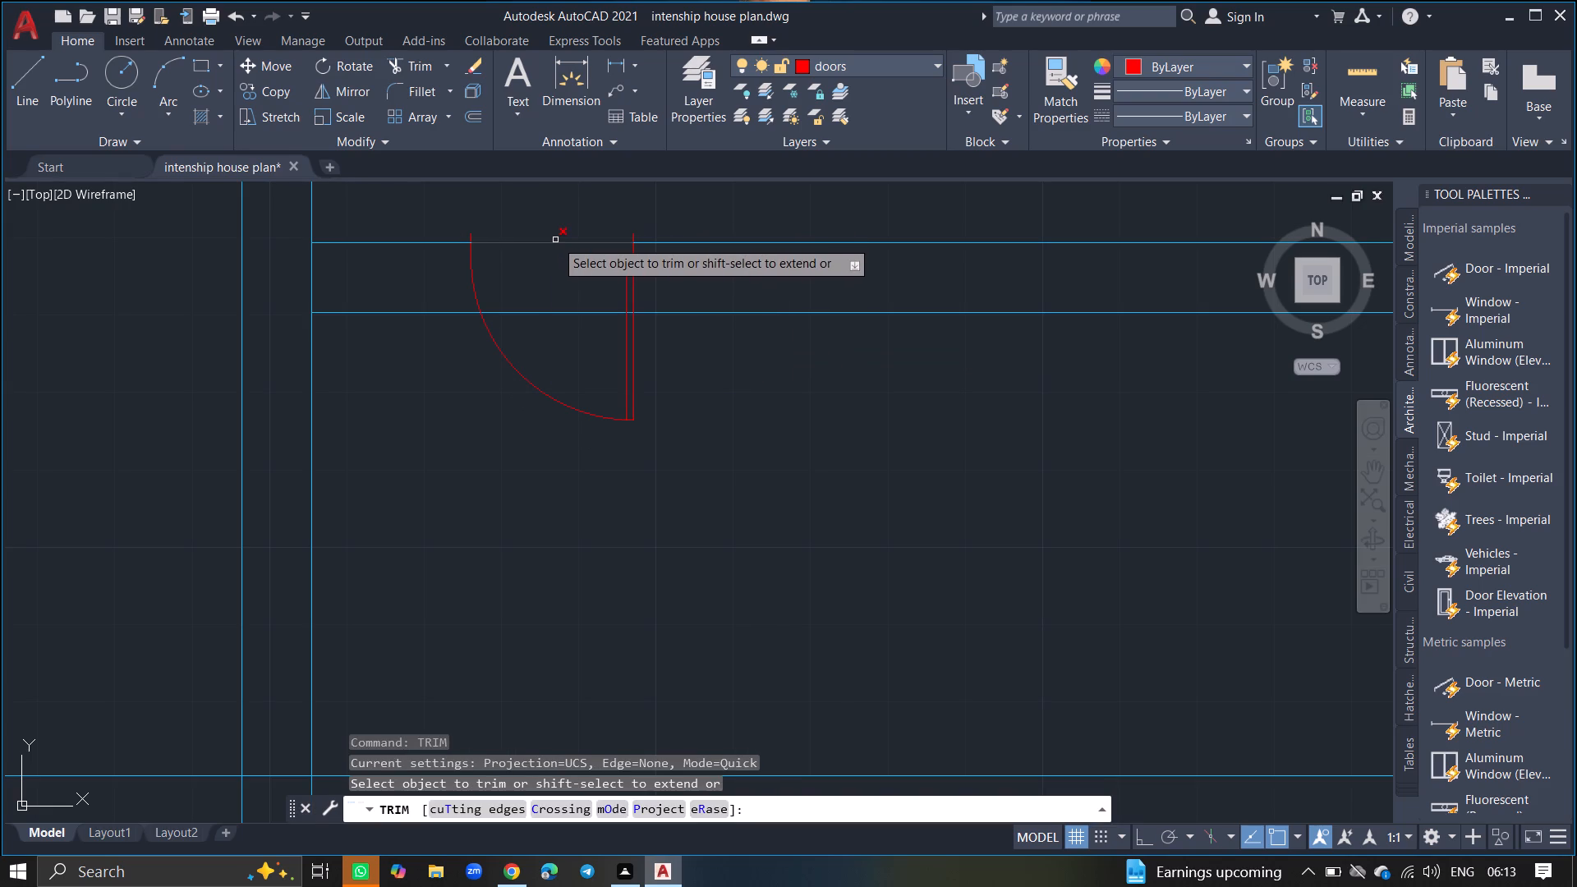
pyautogui.click(555, 243)
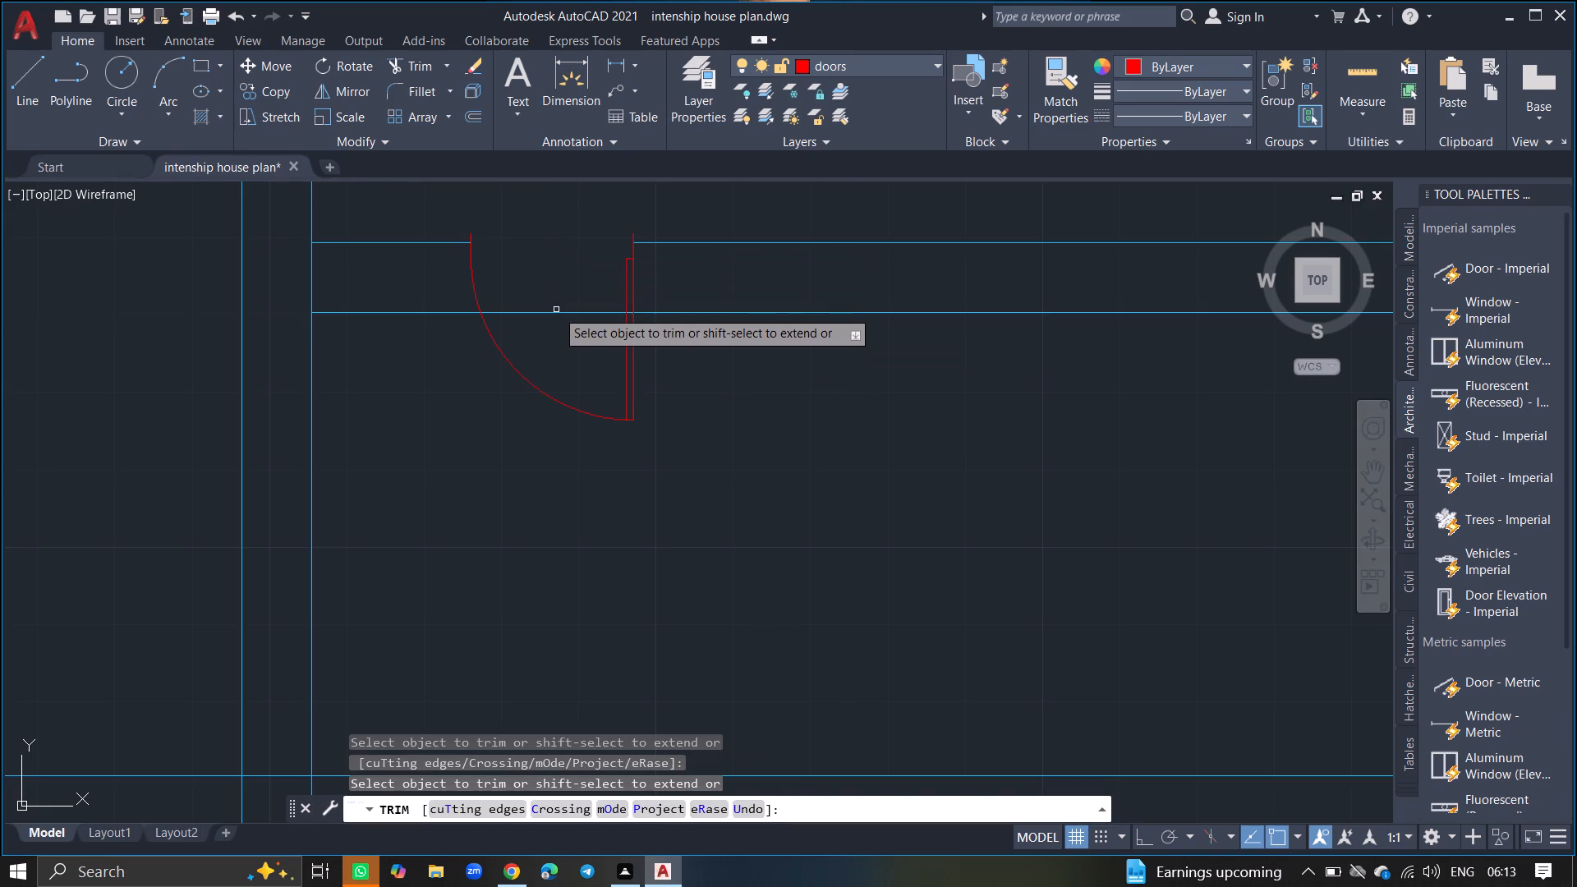
pyautogui.click(556, 313)
pyautogui.keyDown('ctrl'); pyautogui.scroll(6, 609, 292); pyautogui.keyUp('ctrl')
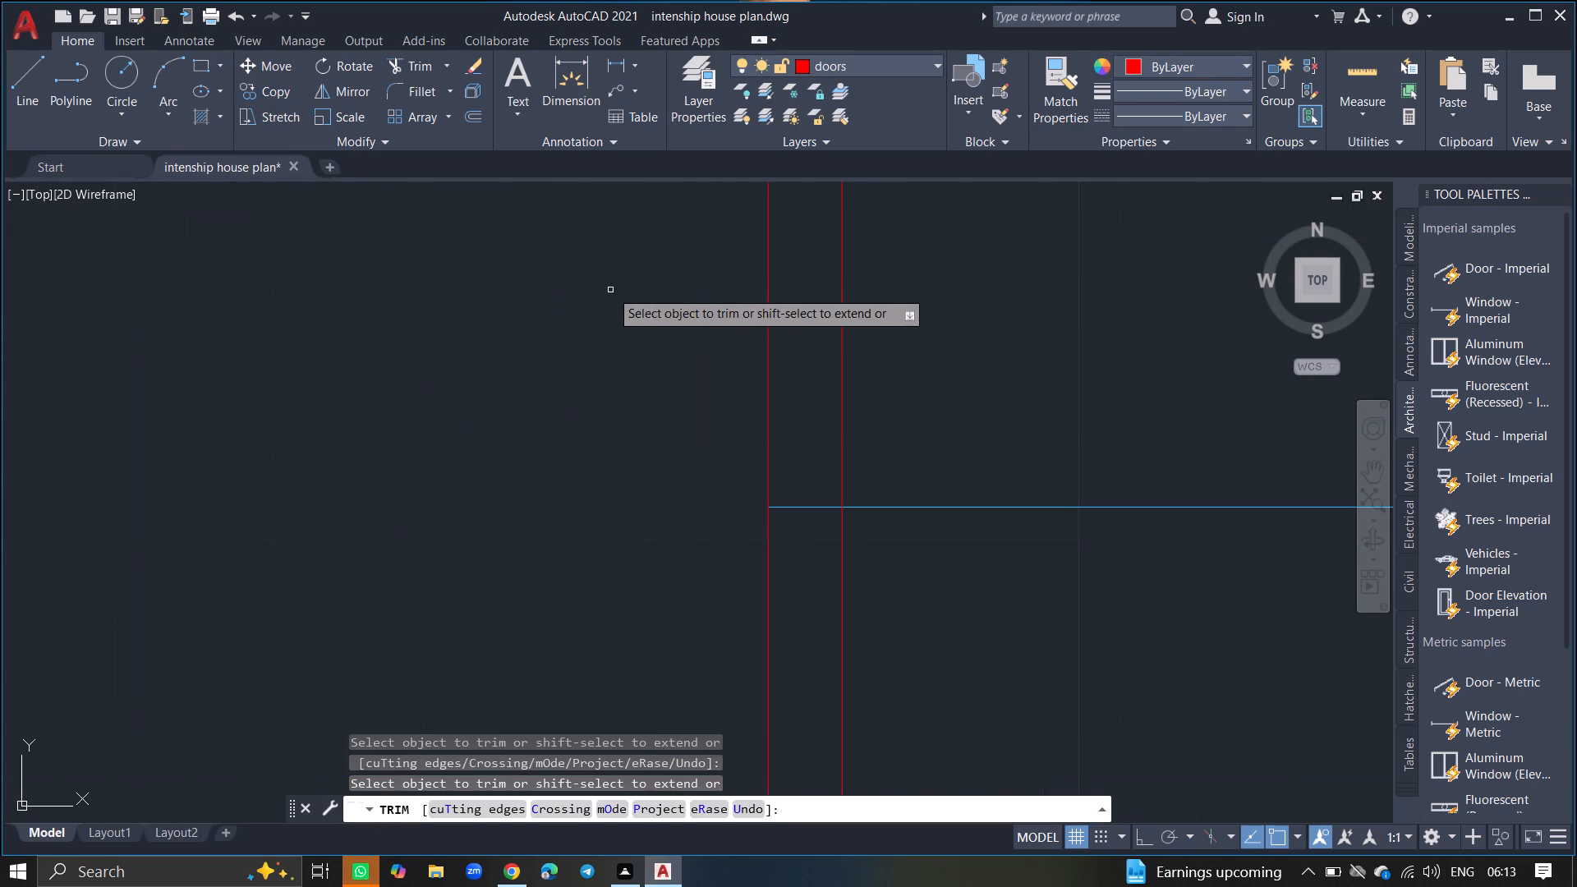
pyautogui.click(793, 508)
pyautogui.keyDown('ctrl'); pyautogui.scroll(-4, 793, 508); pyautogui.keyUp('ctrl')
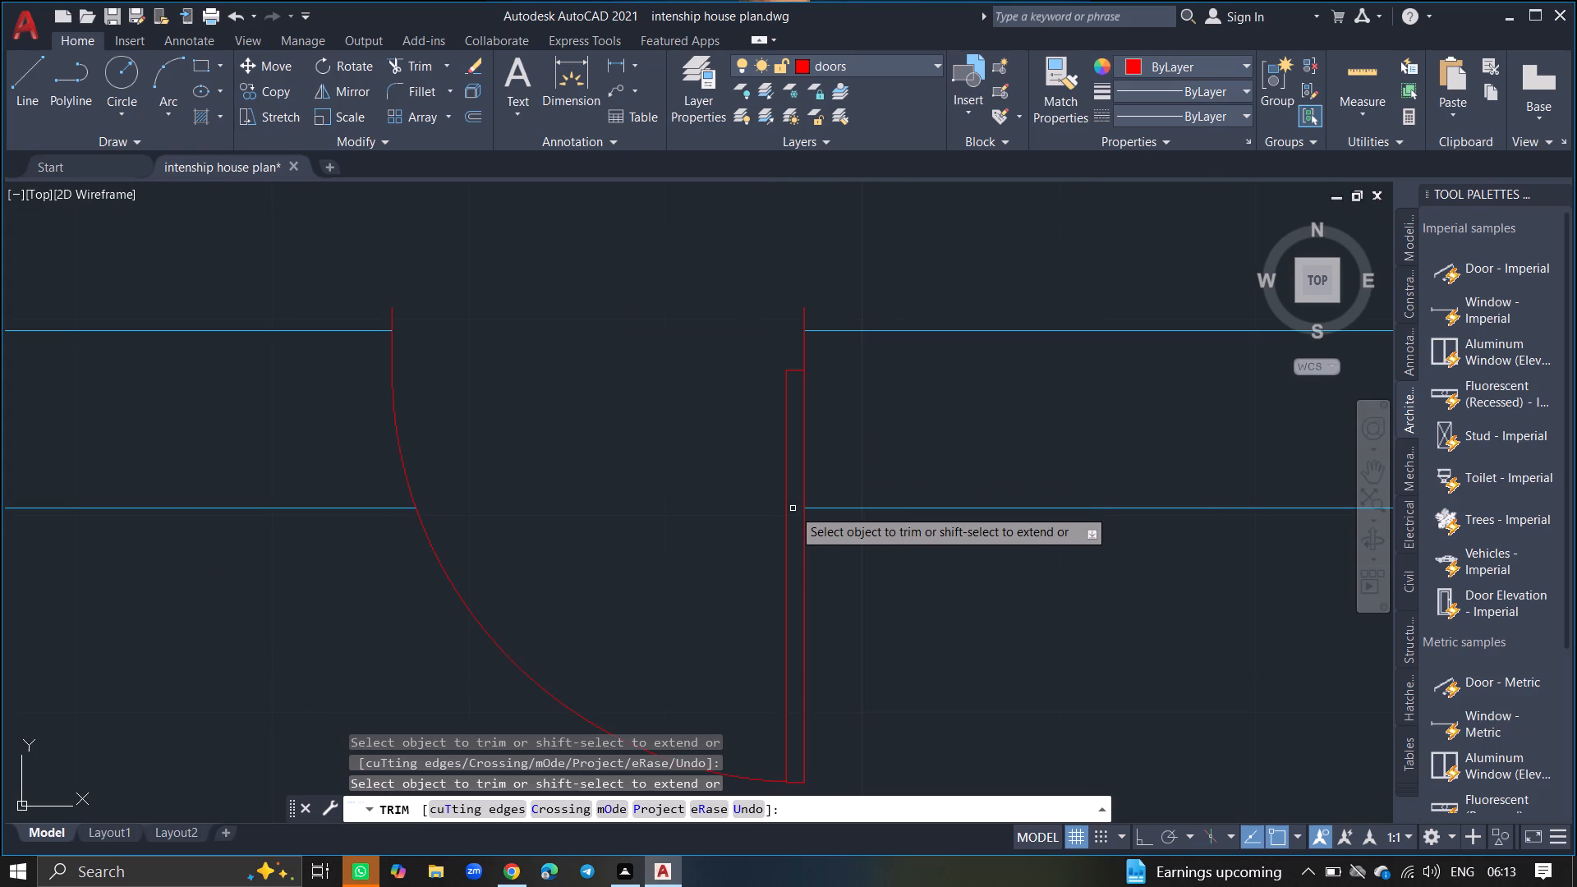
pyautogui.press('Return')
# Make the windows layer current.
pyautogui.keyDown('ctrl'); pyautogui.scroll(-5, 708, 424); pyautogui.keyUp('ctrl')
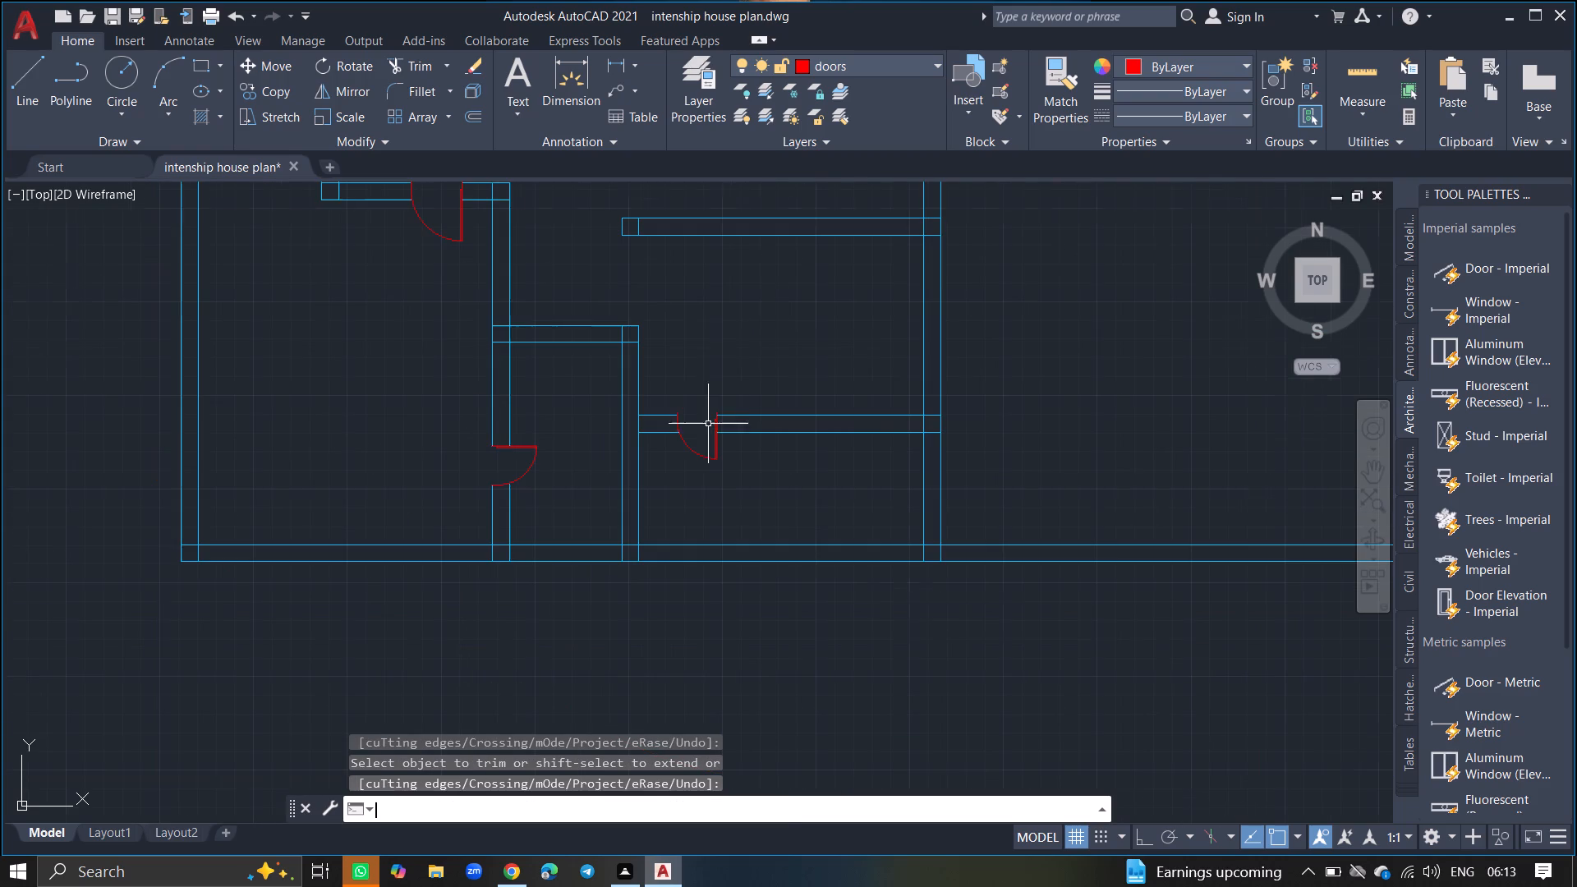
pyautogui.keyDown('ctrl'); pyautogui.scroll(-3, 715, 351); pyautogui.keyUp('ctrl')
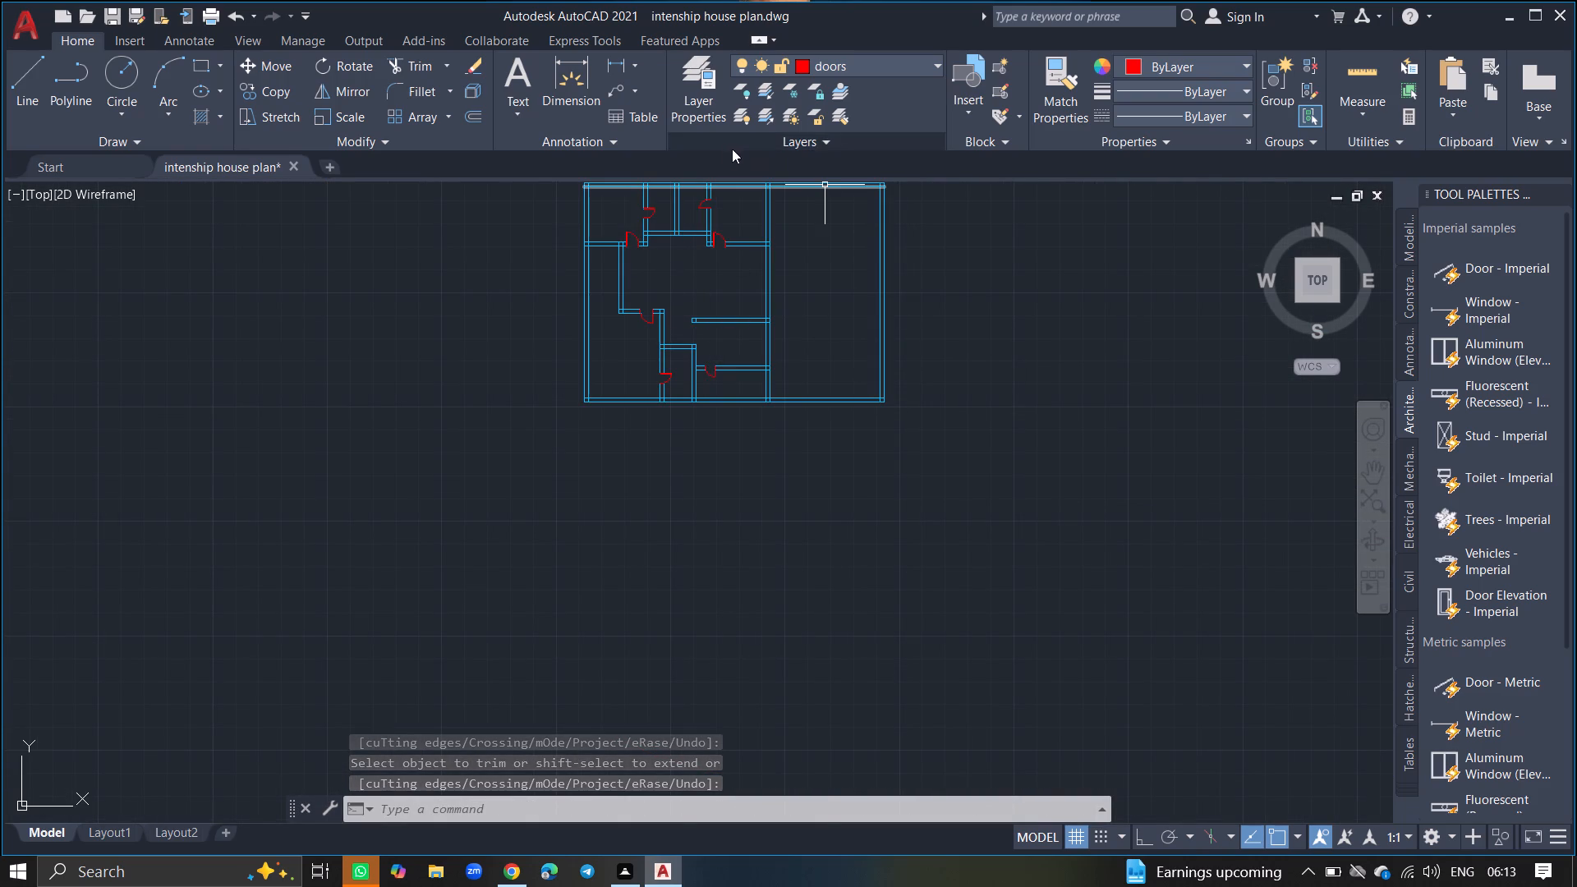
pyautogui.click(693, 114)
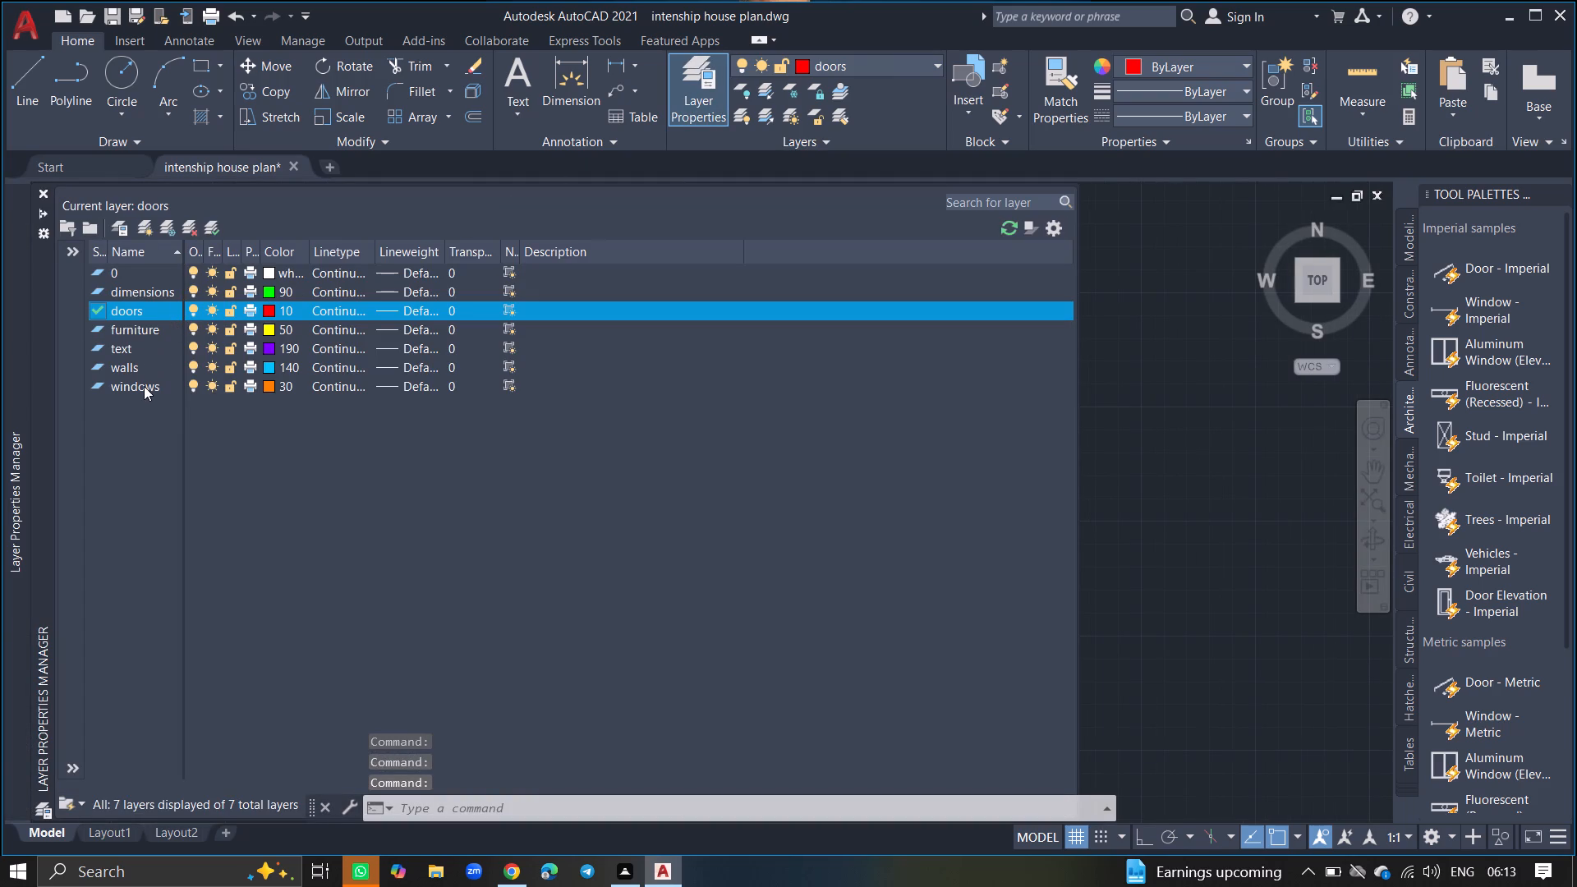
pyautogui.doubleClick(144, 386)
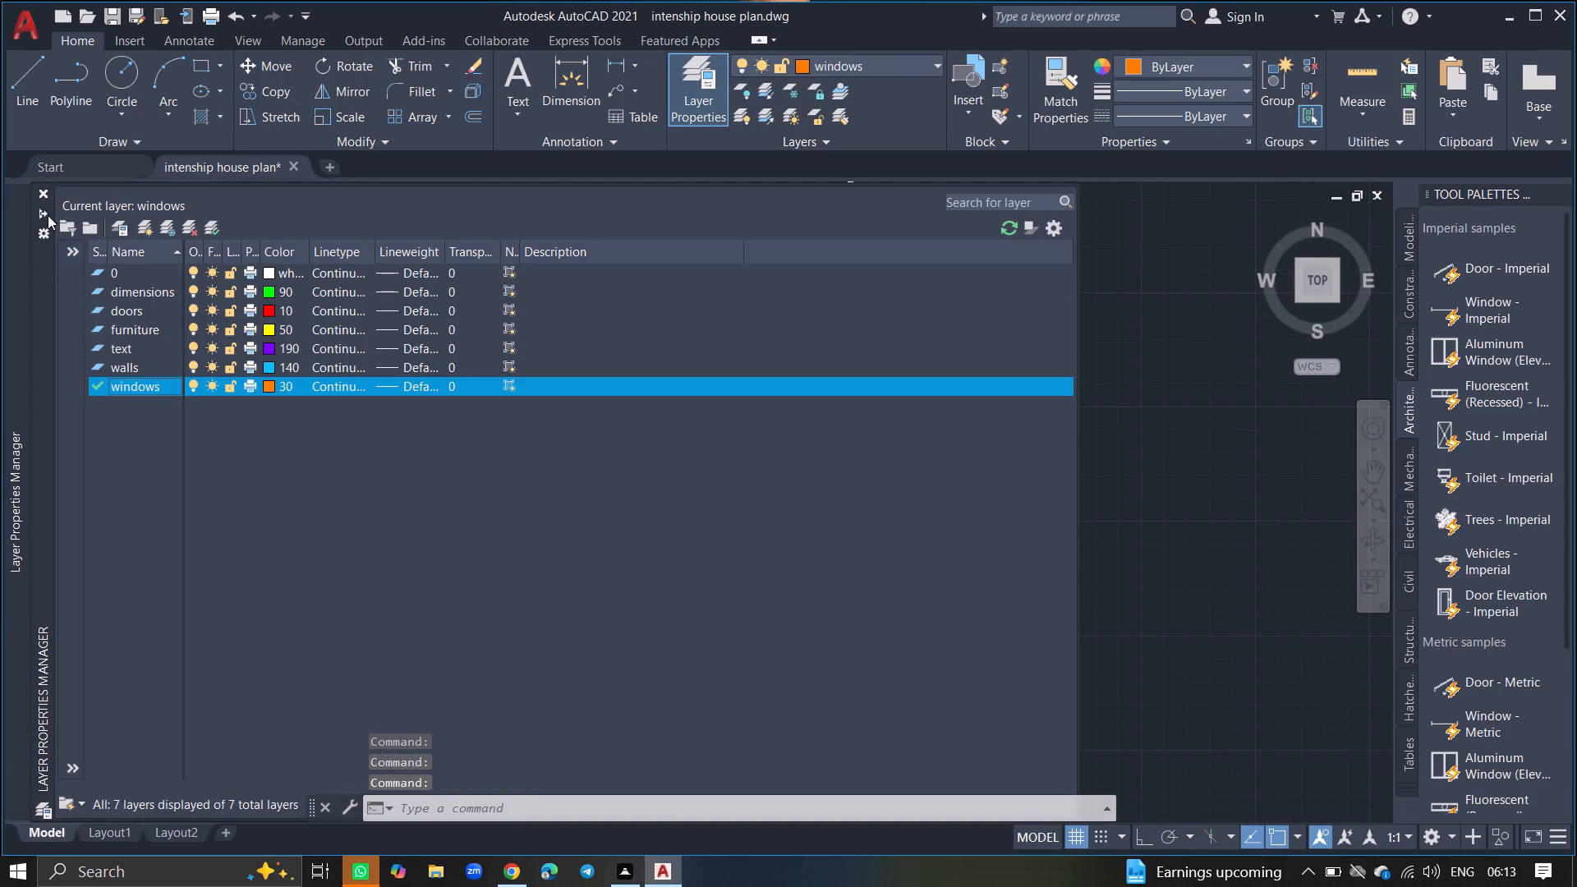
pyautogui.click(40, 190)
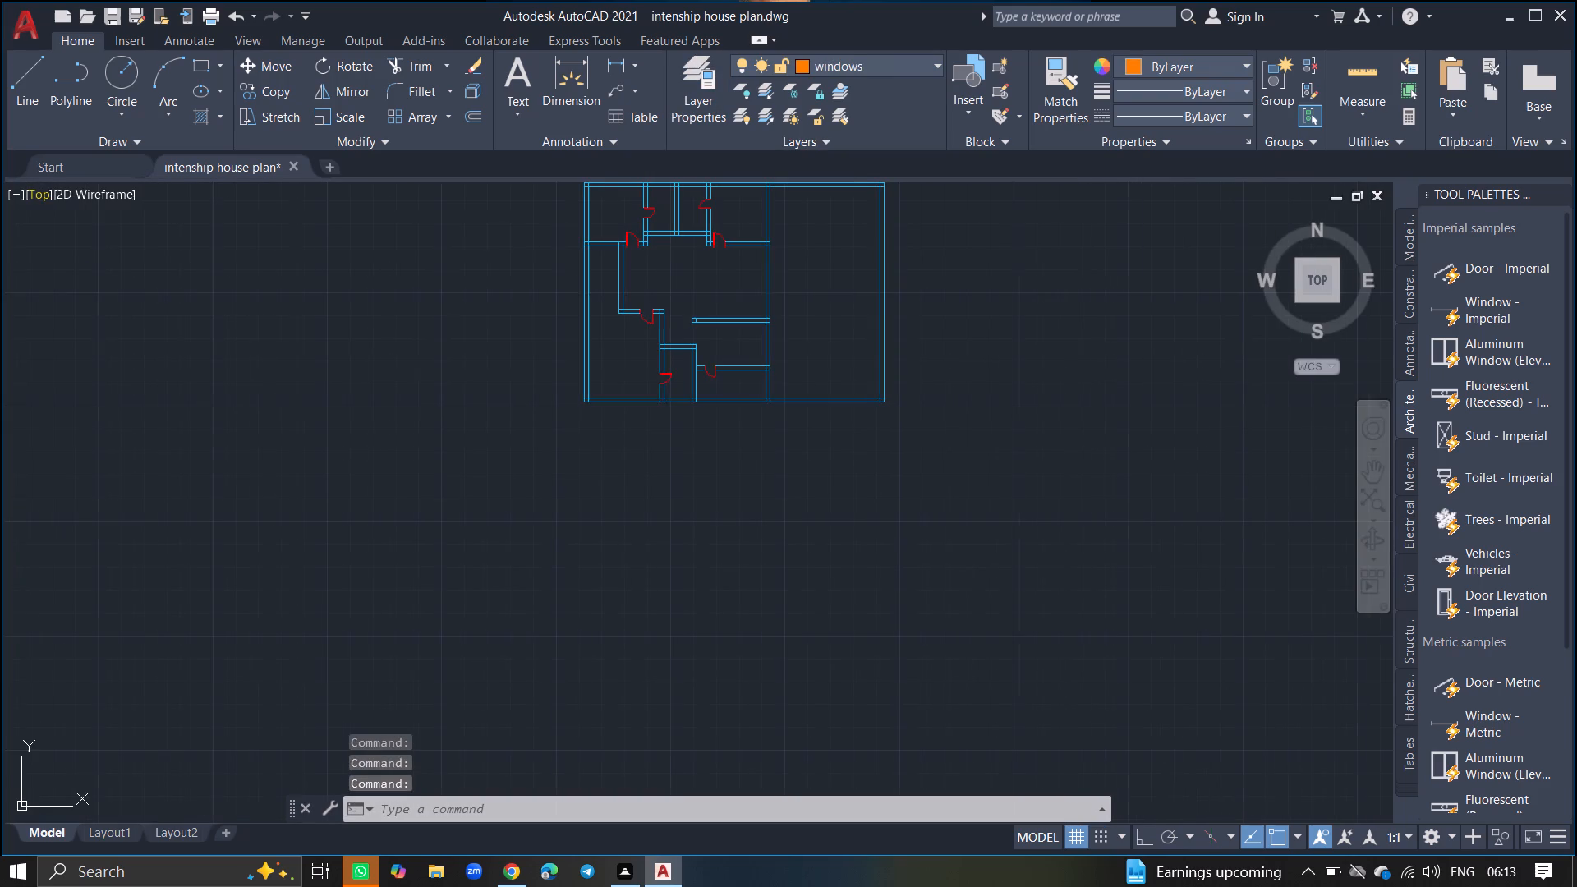
# Insert a Window - Imperial block in the empty area below the floor plan.
pyautogui.click(1455, 267)
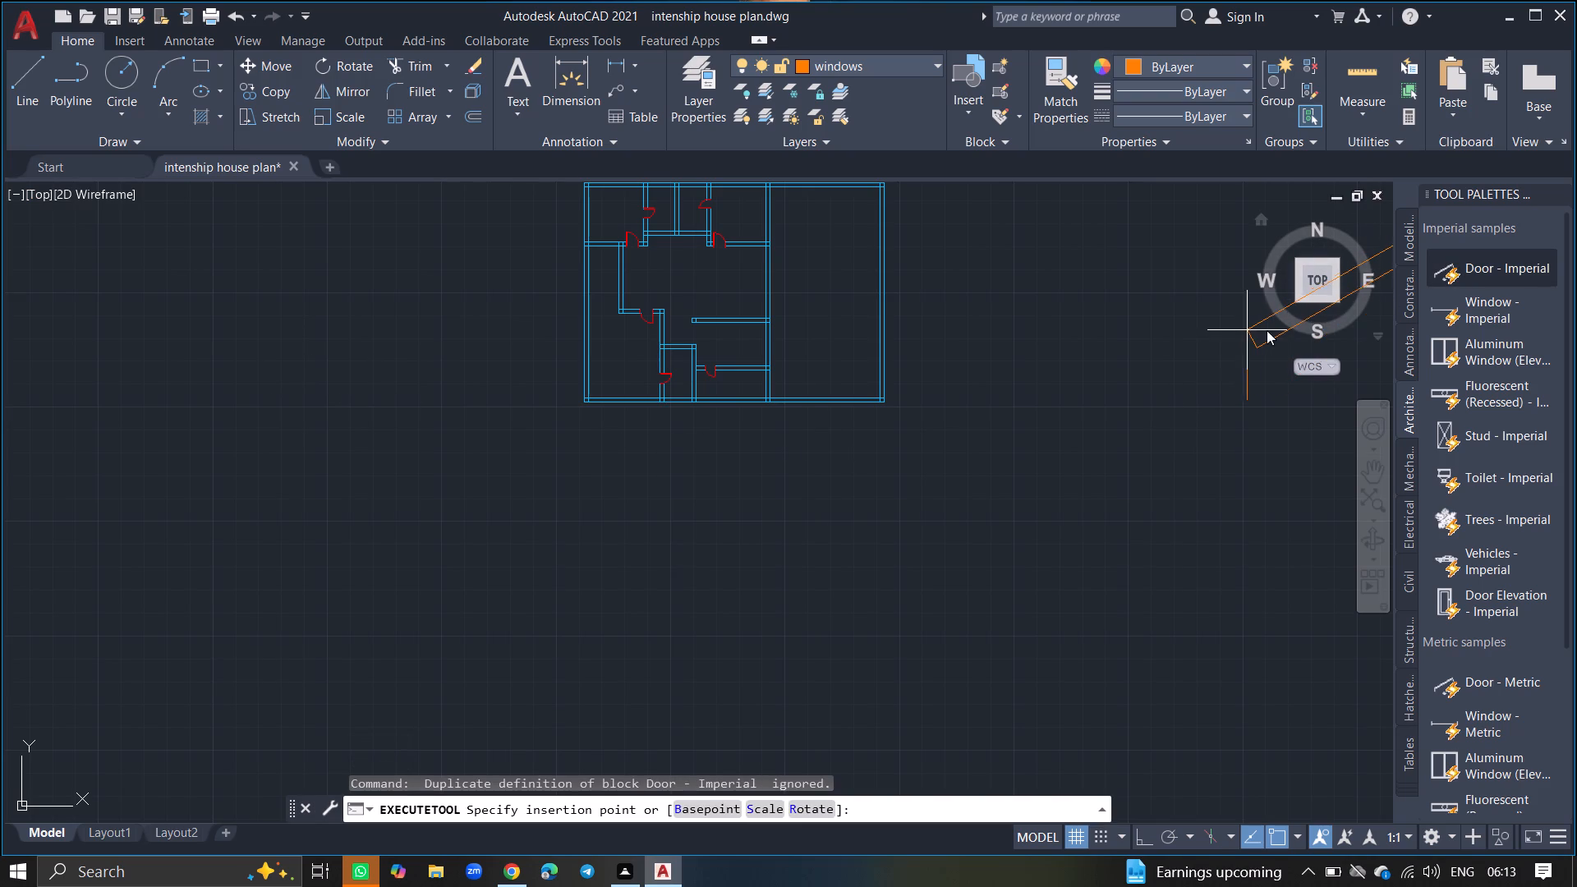
pyautogui.click(1503, 300)
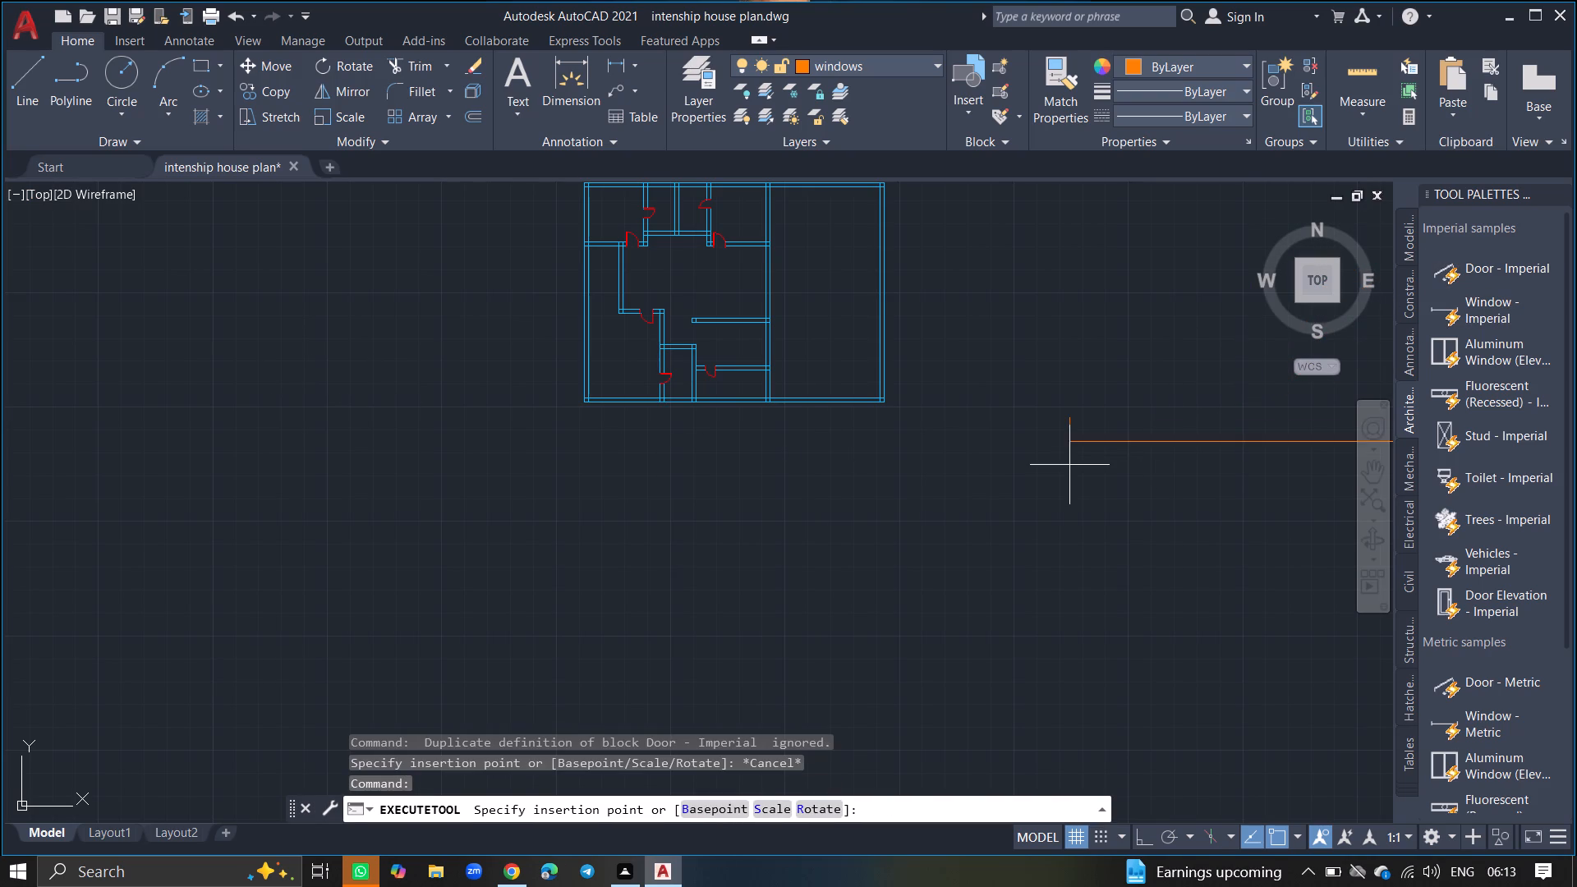
pyautogui.click(572, 528)
pyautogui.keyDown('ctrl'); pyautogui.scroll(-1, 572, 528); pyautogui.keyUp('ctrl')
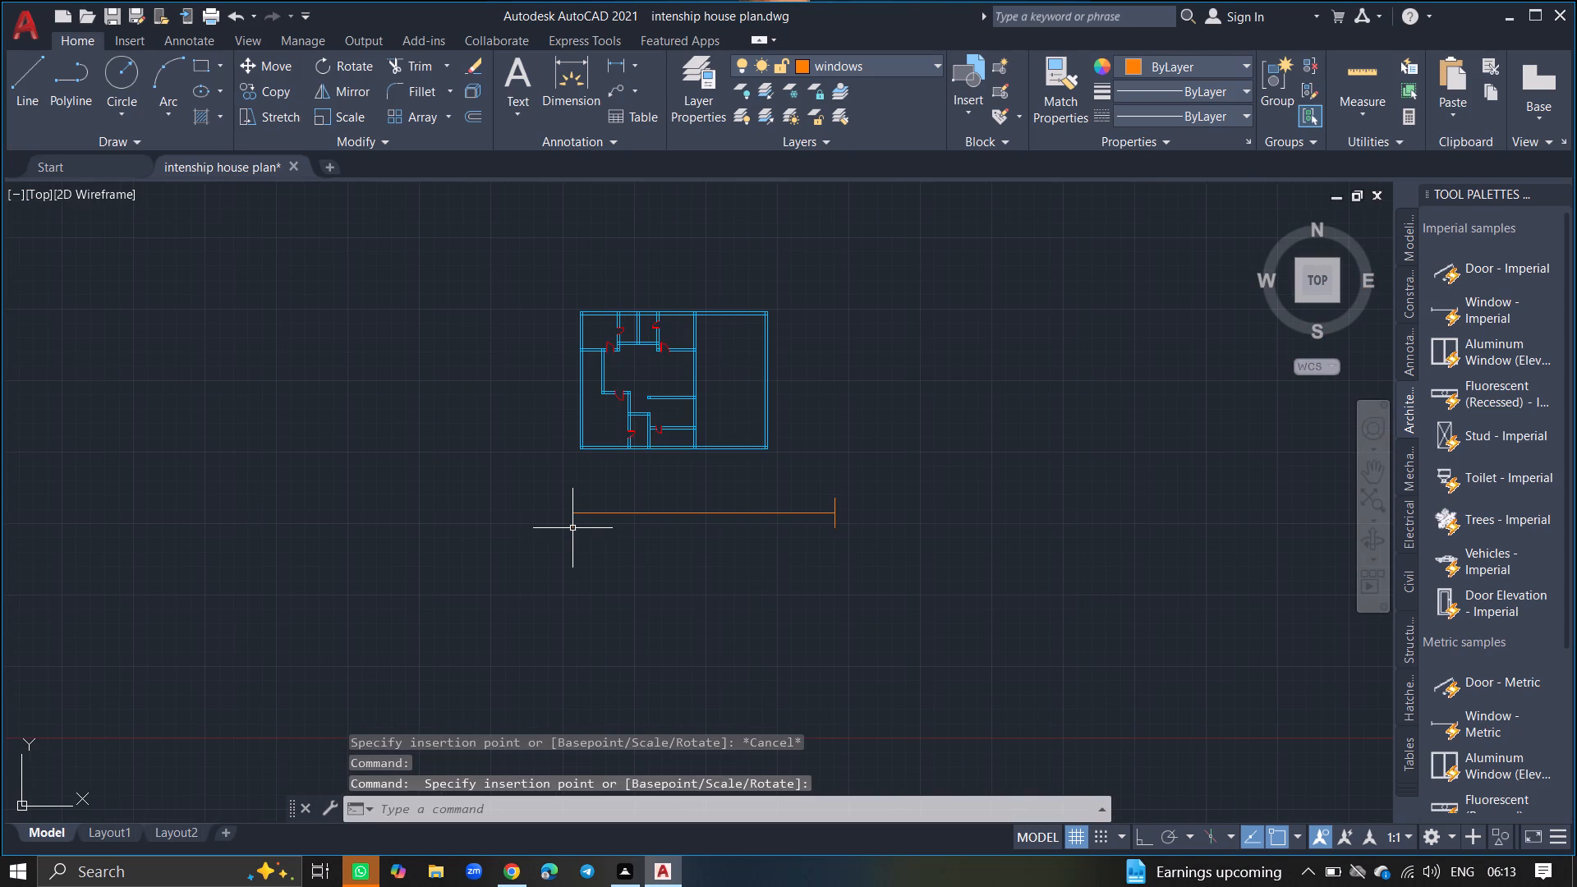
# Scale the inserted window block down freehand about its left end to a small fraction of its size.
pyautogui.click(572, 528)
pyautogui.click(572, 528)
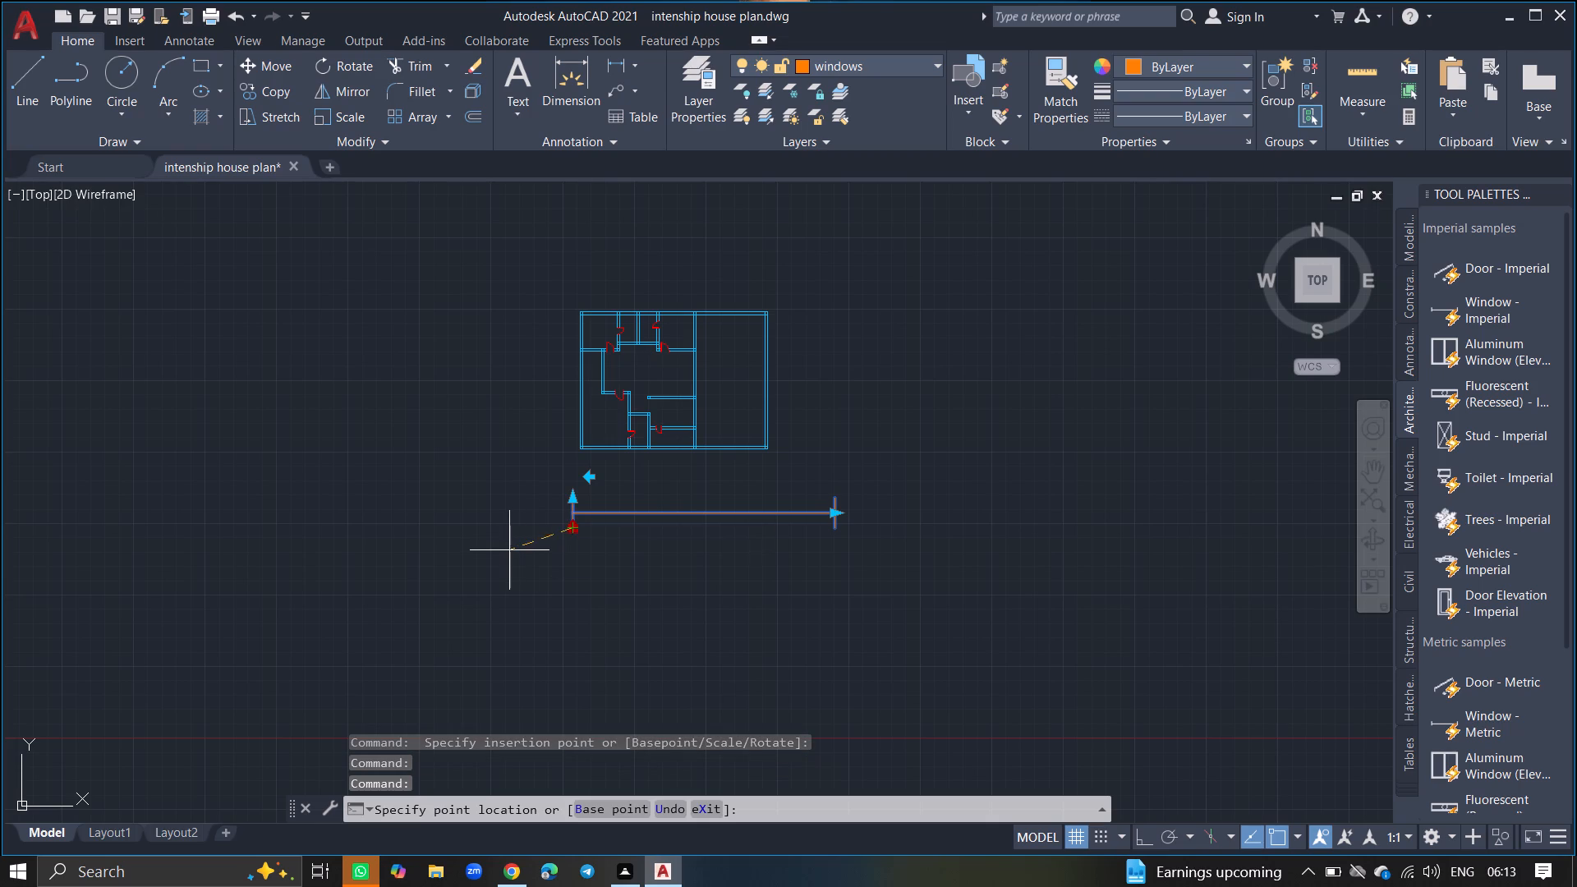
pyautogui.press('Escape')
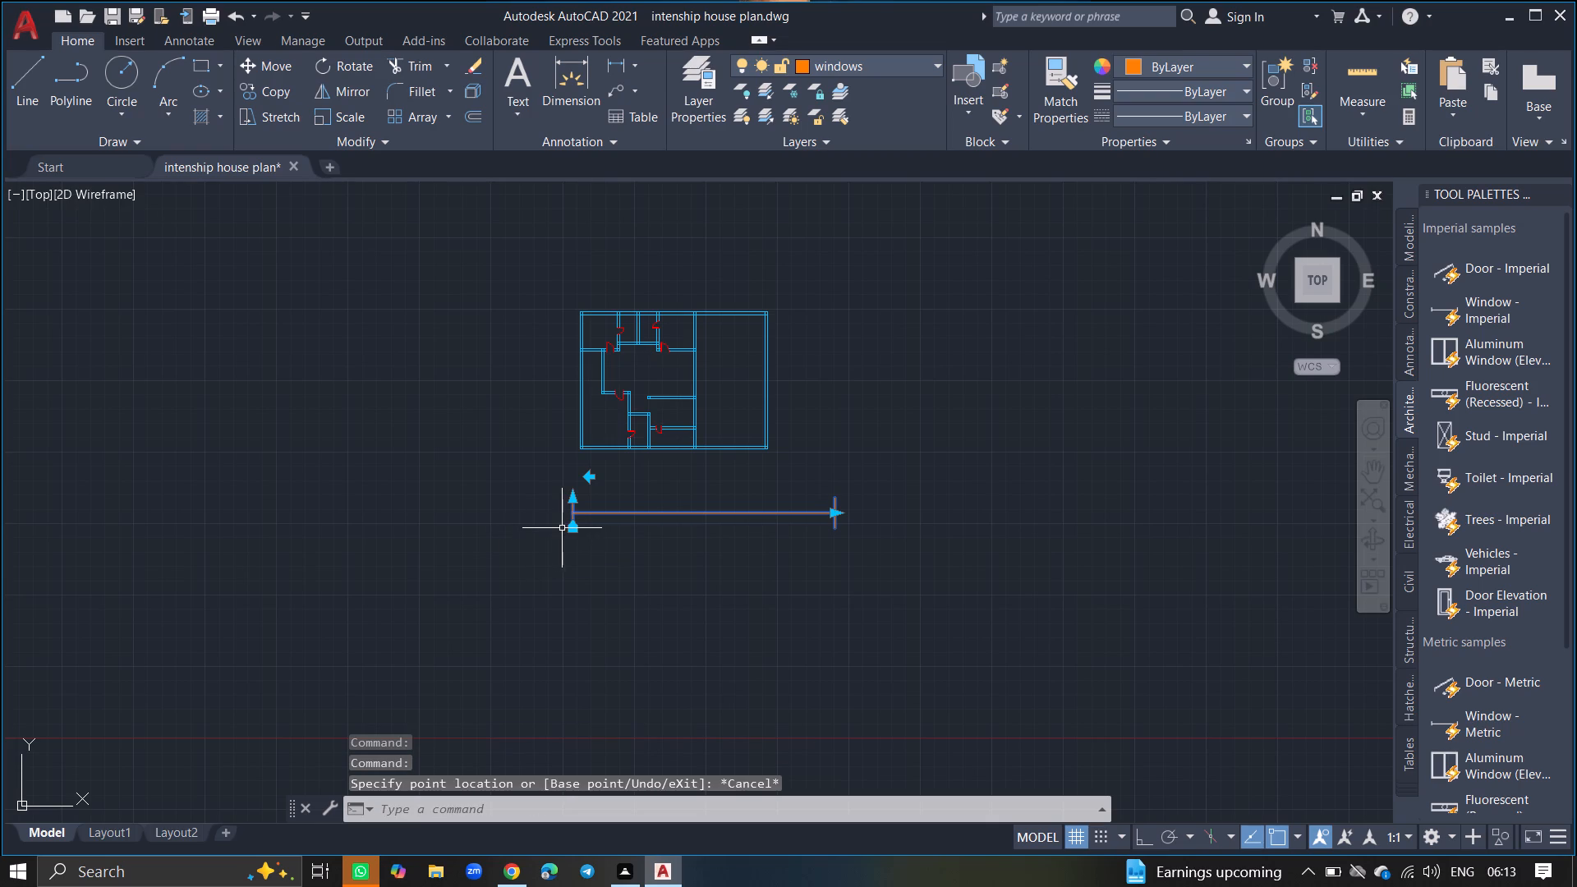
pyautogui.write('sc')
pyautogui.press('Return')
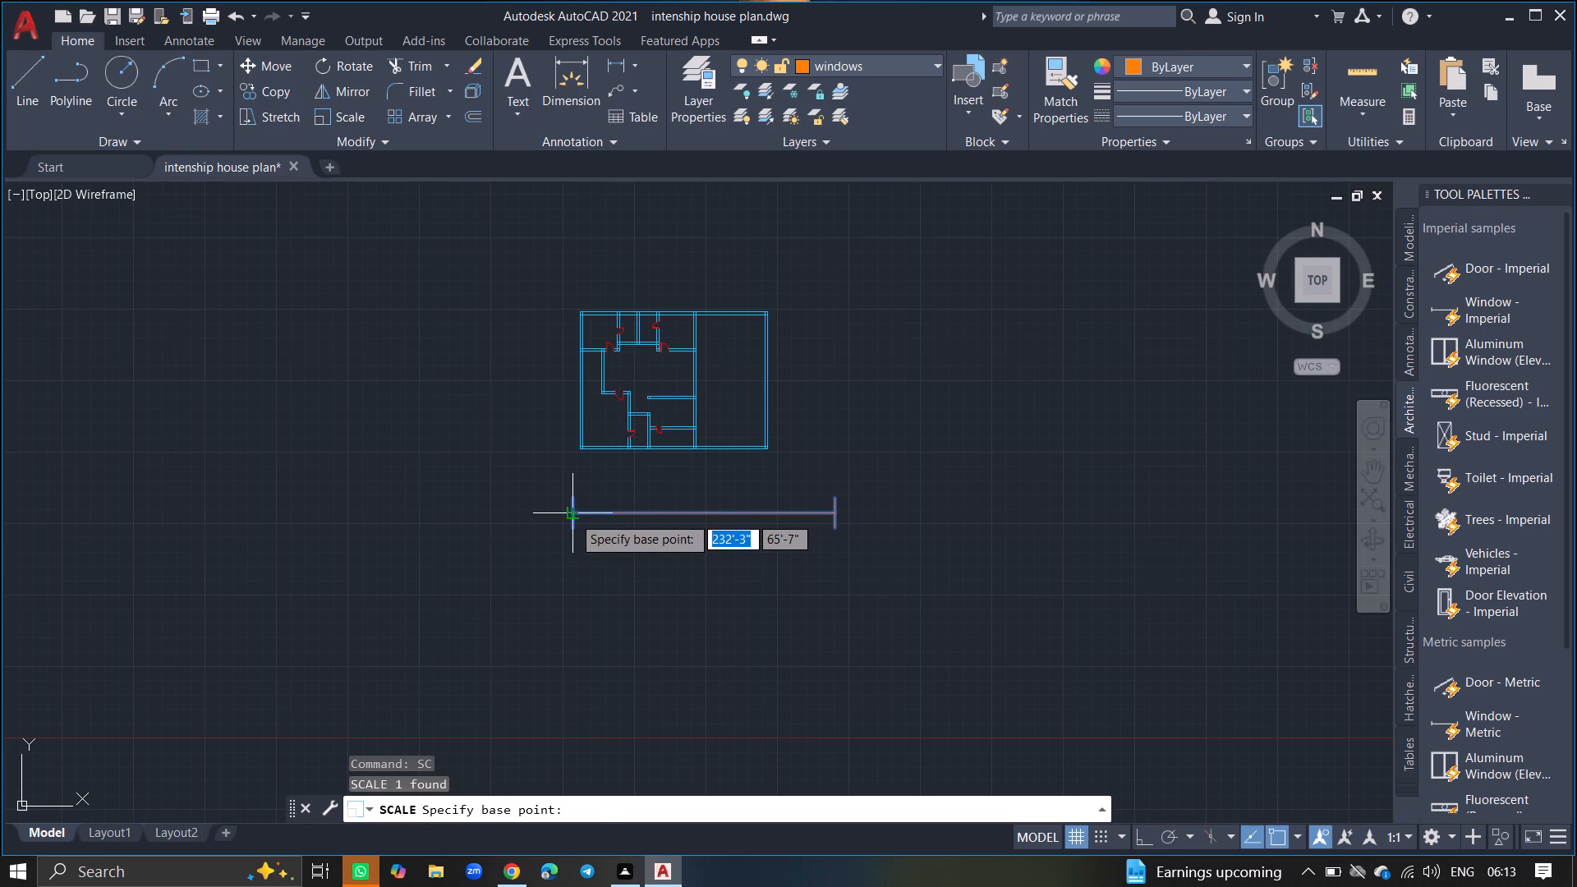
pyautogui.click(572, 516)
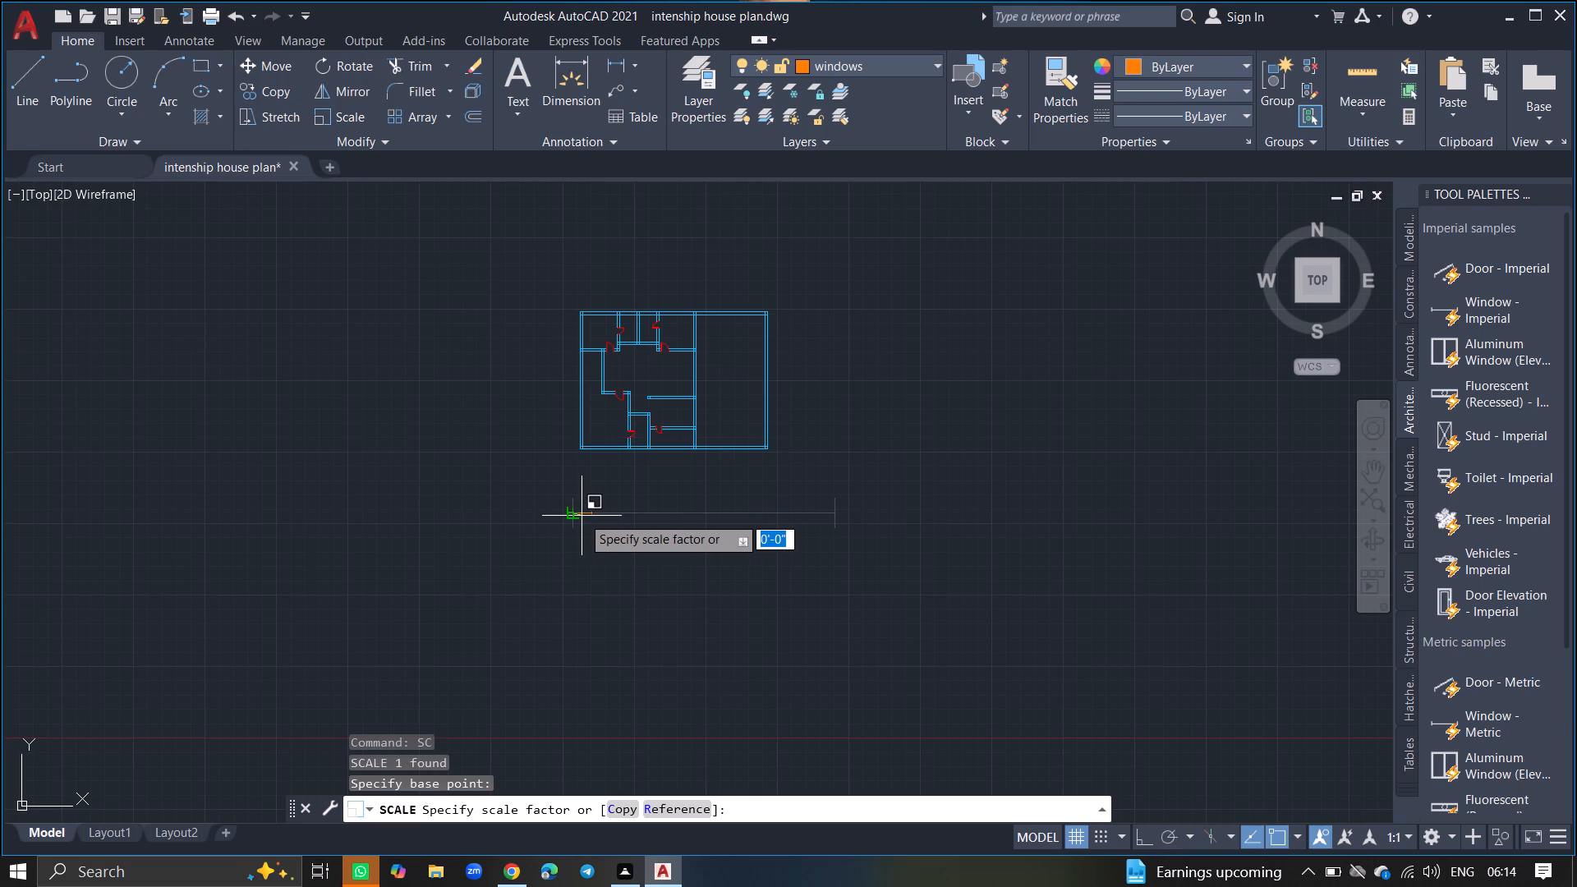
pyautogui.keyDown('ctrl'); pyautogui.scroll(4, 582, 516); pyautogui.keyUp('ctrl')
pyautogui.click(582, 516)
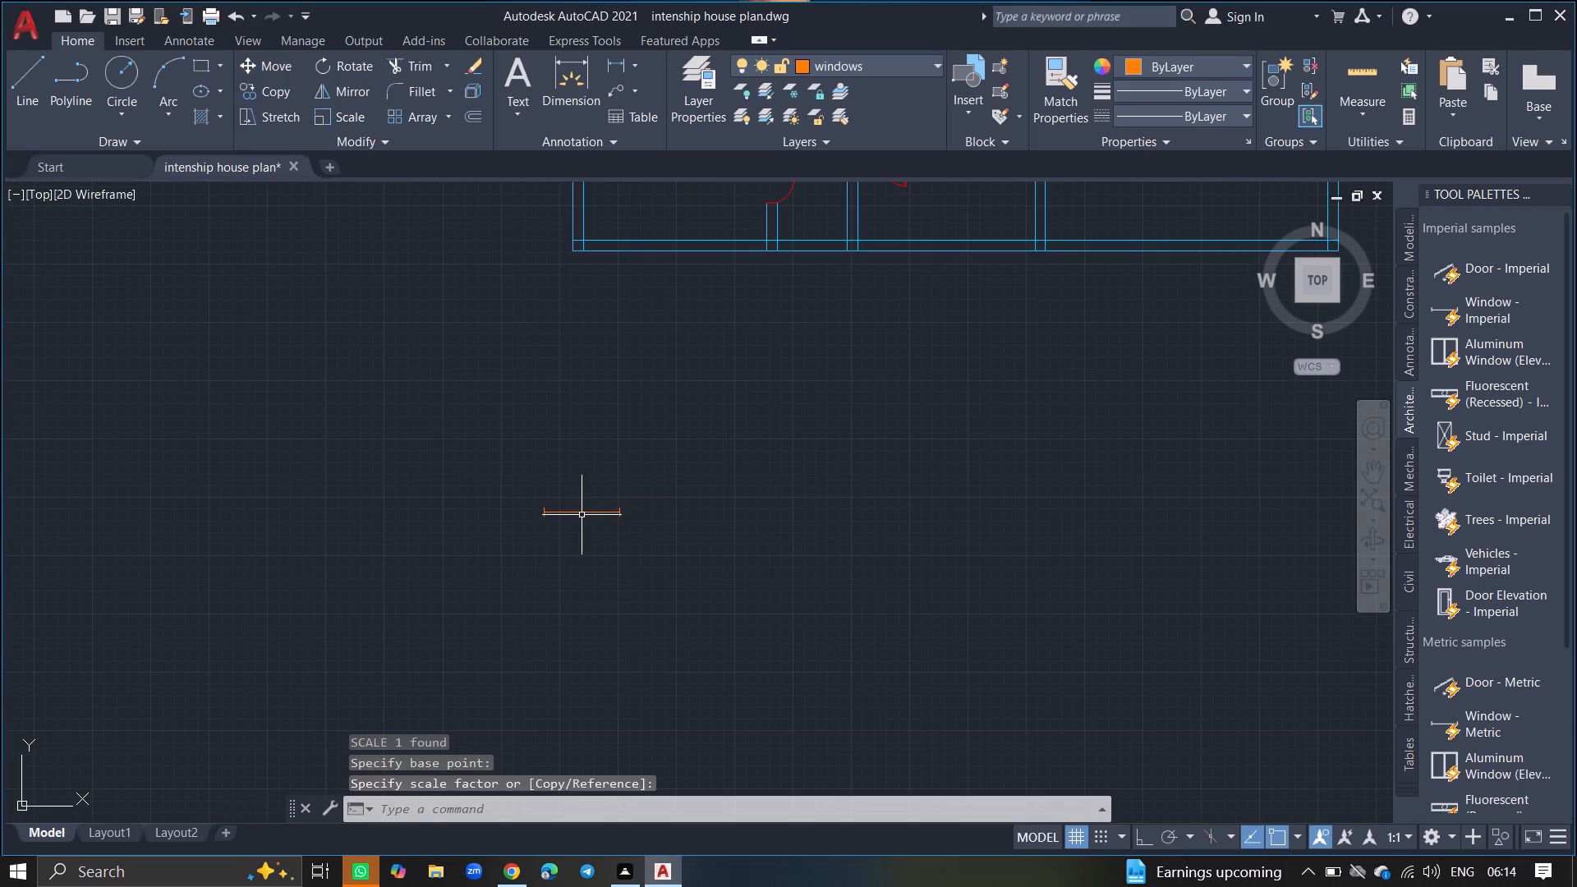
# Move the window block by its midpoint about 19'-11" at 73° into the bottom-left room's lower exterior wall.
pyautogui.click(582, 512)
pyautogui.write('move')
pyautogui.press('Return')
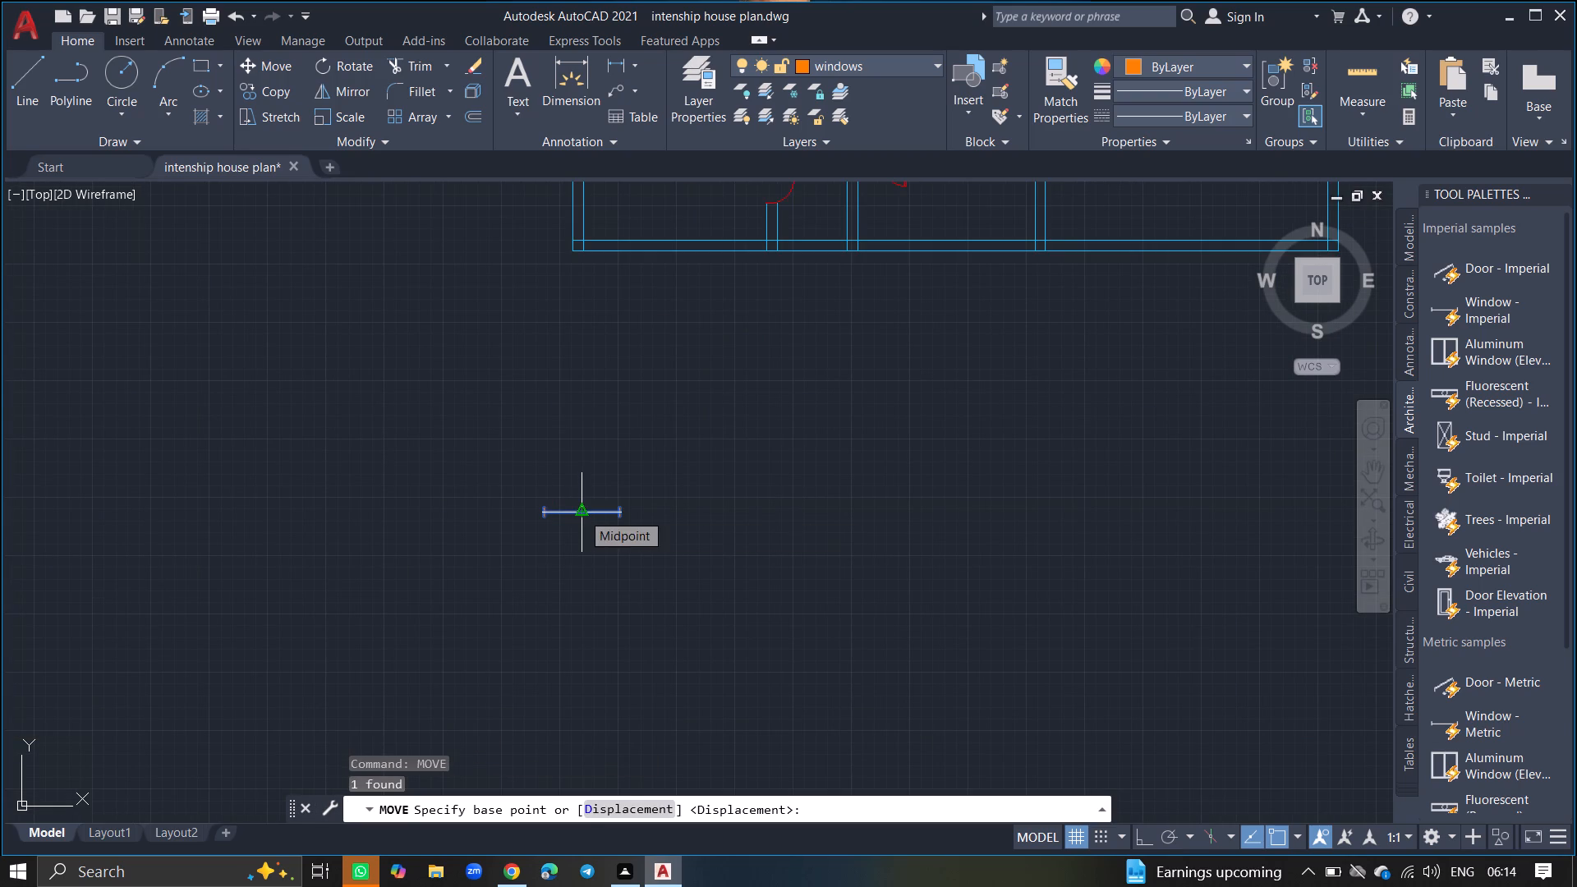
pyautogui.click(582, 512)
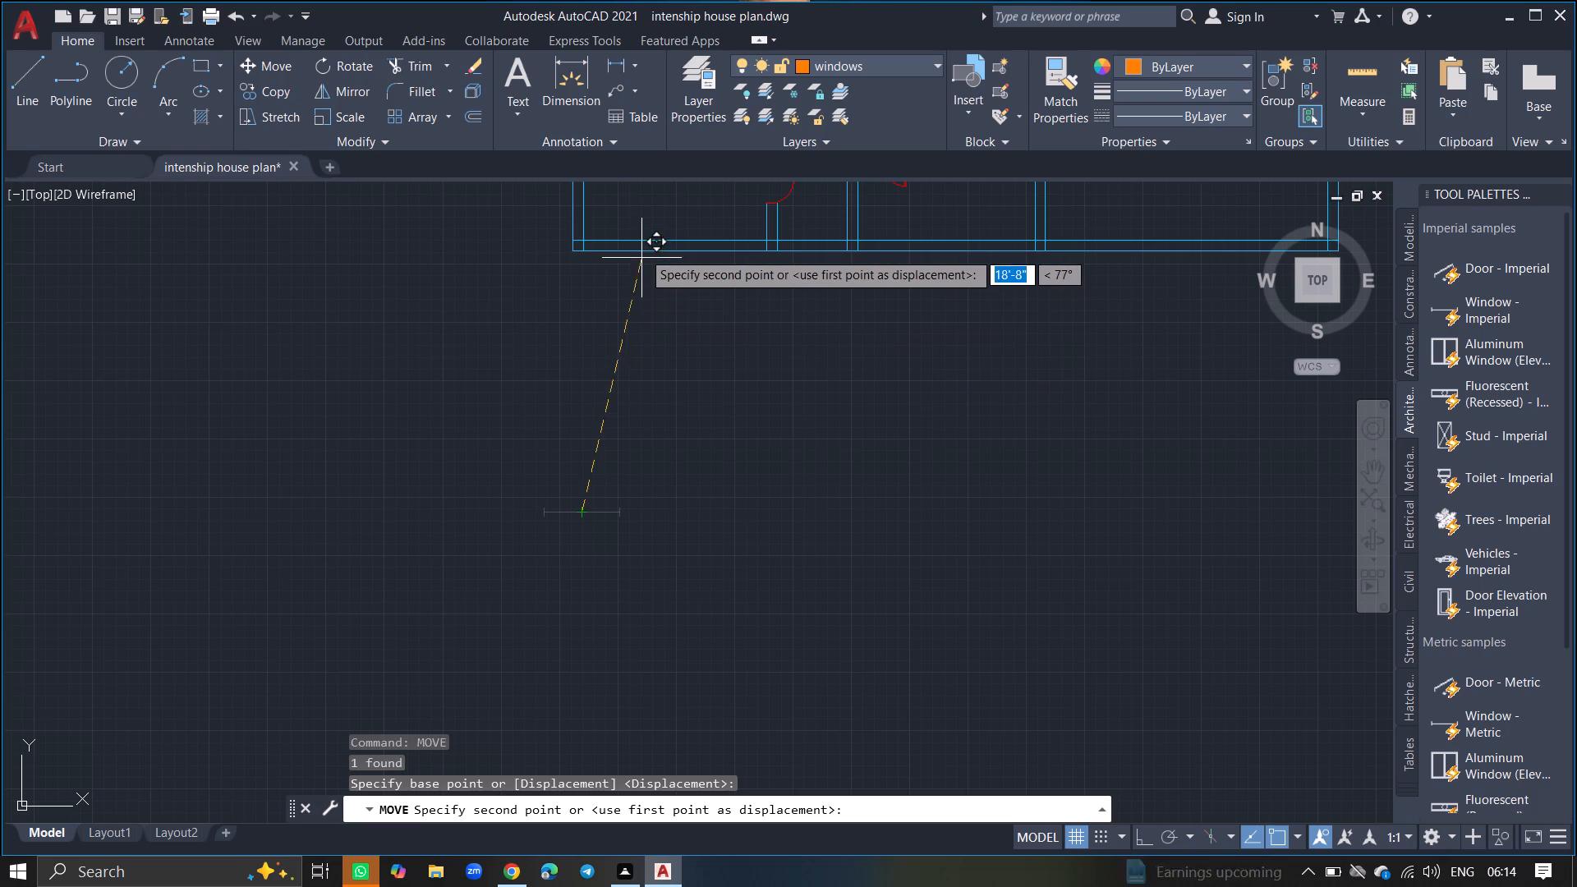
pyautogui.keyDown('ctrl'); pyautogui.scroll(4, 652, 232); pyautogui.keyUp('ctrl')
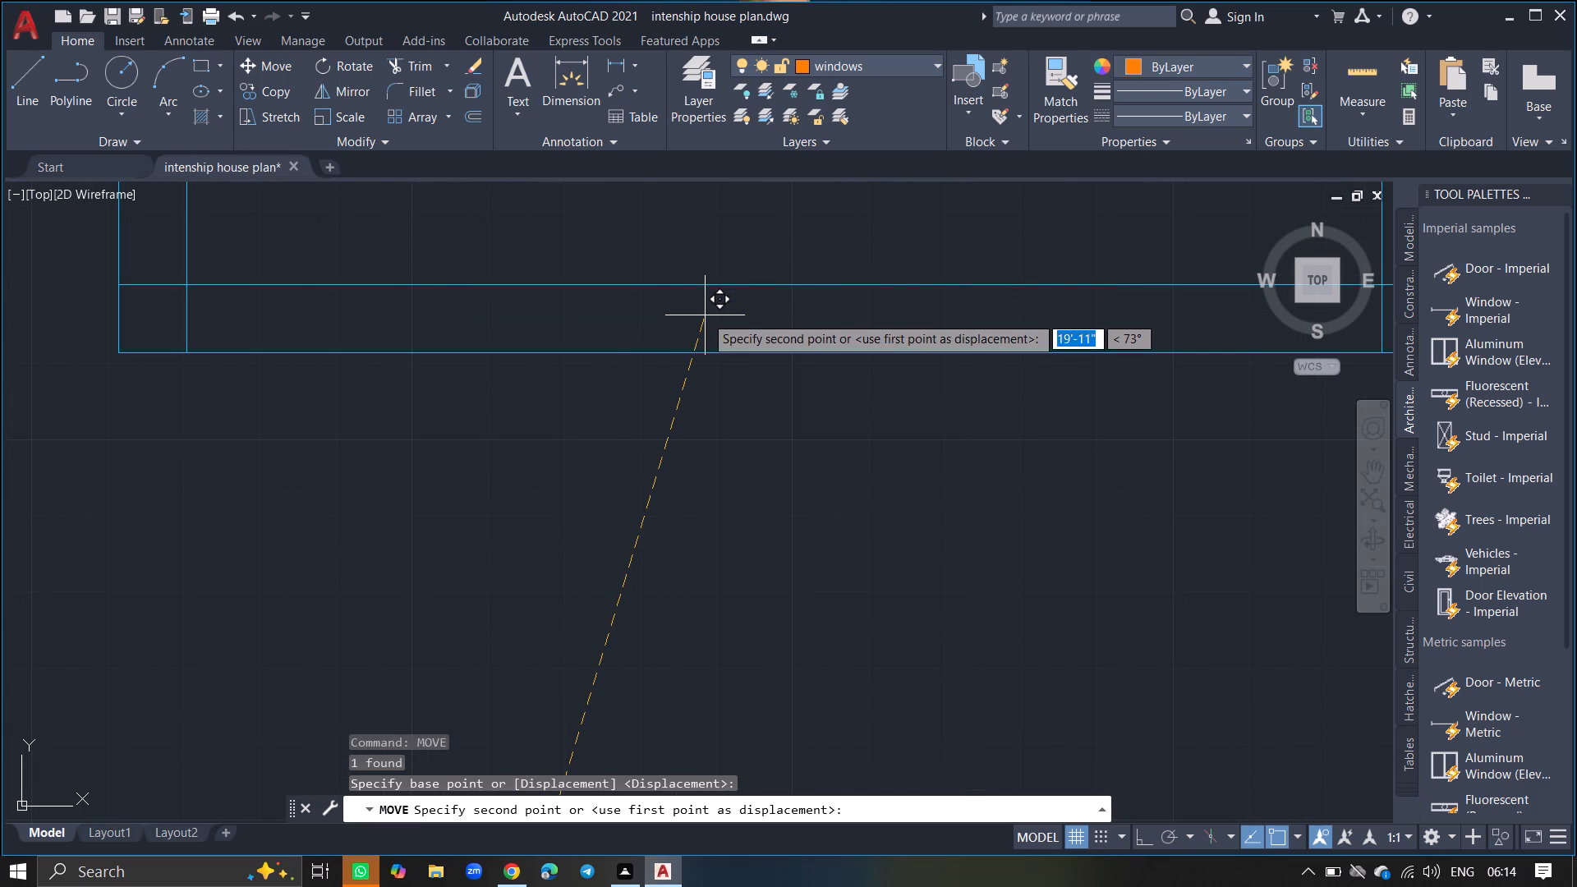
pyautogui.click(706, 315)
pyautogui.keyDown('ctrl'); pyautogui.scroll(-3, 706, 315); pyautogui.keyUp('ctrl')
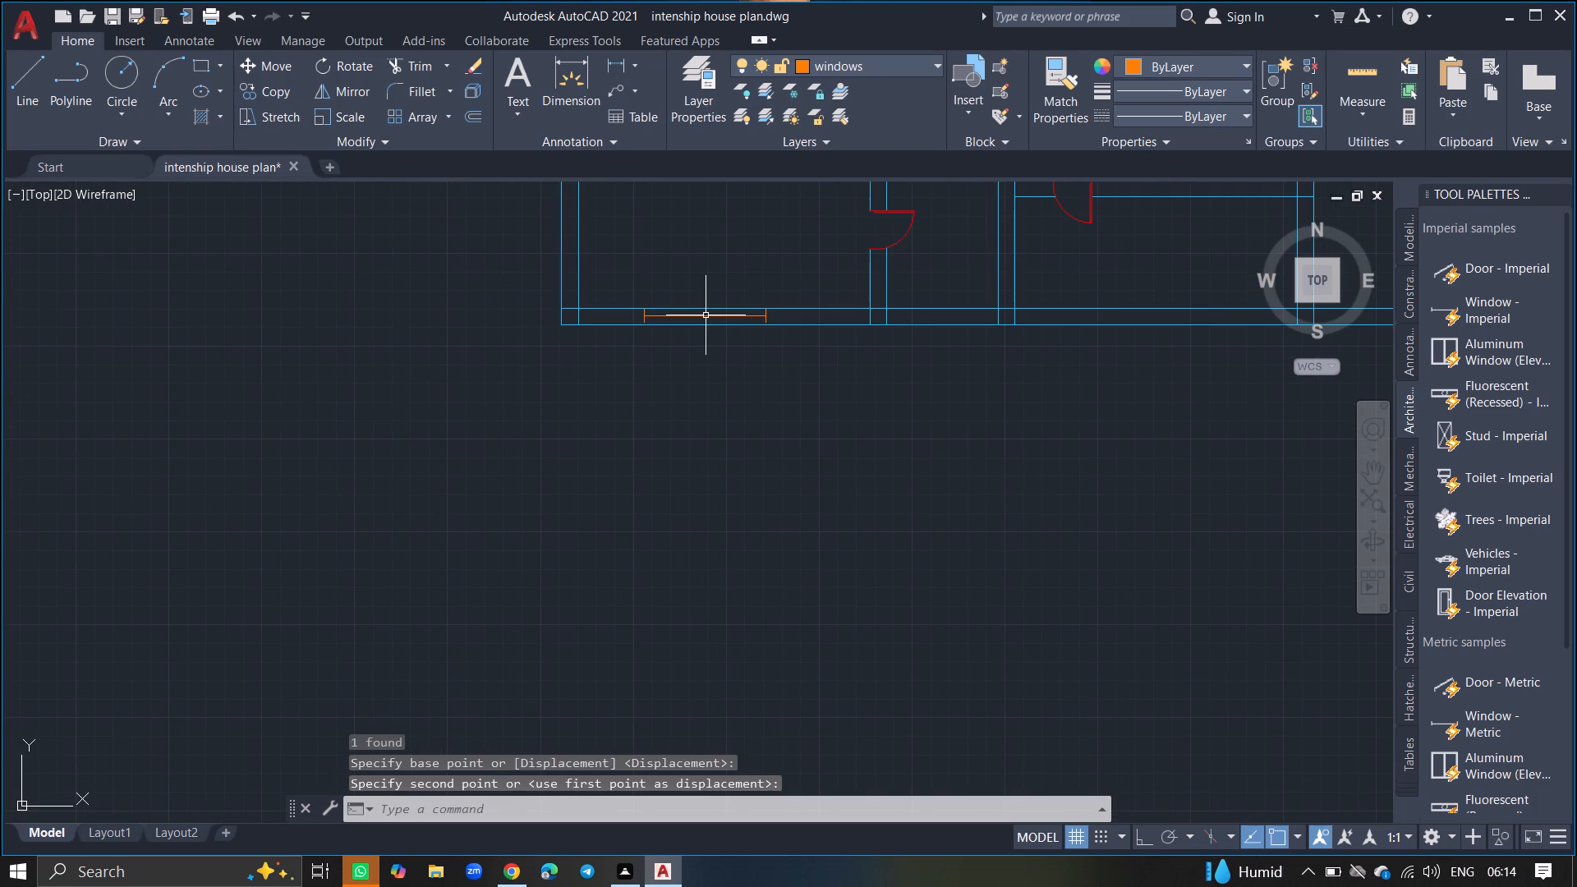
pyautogui.click(706, 315)
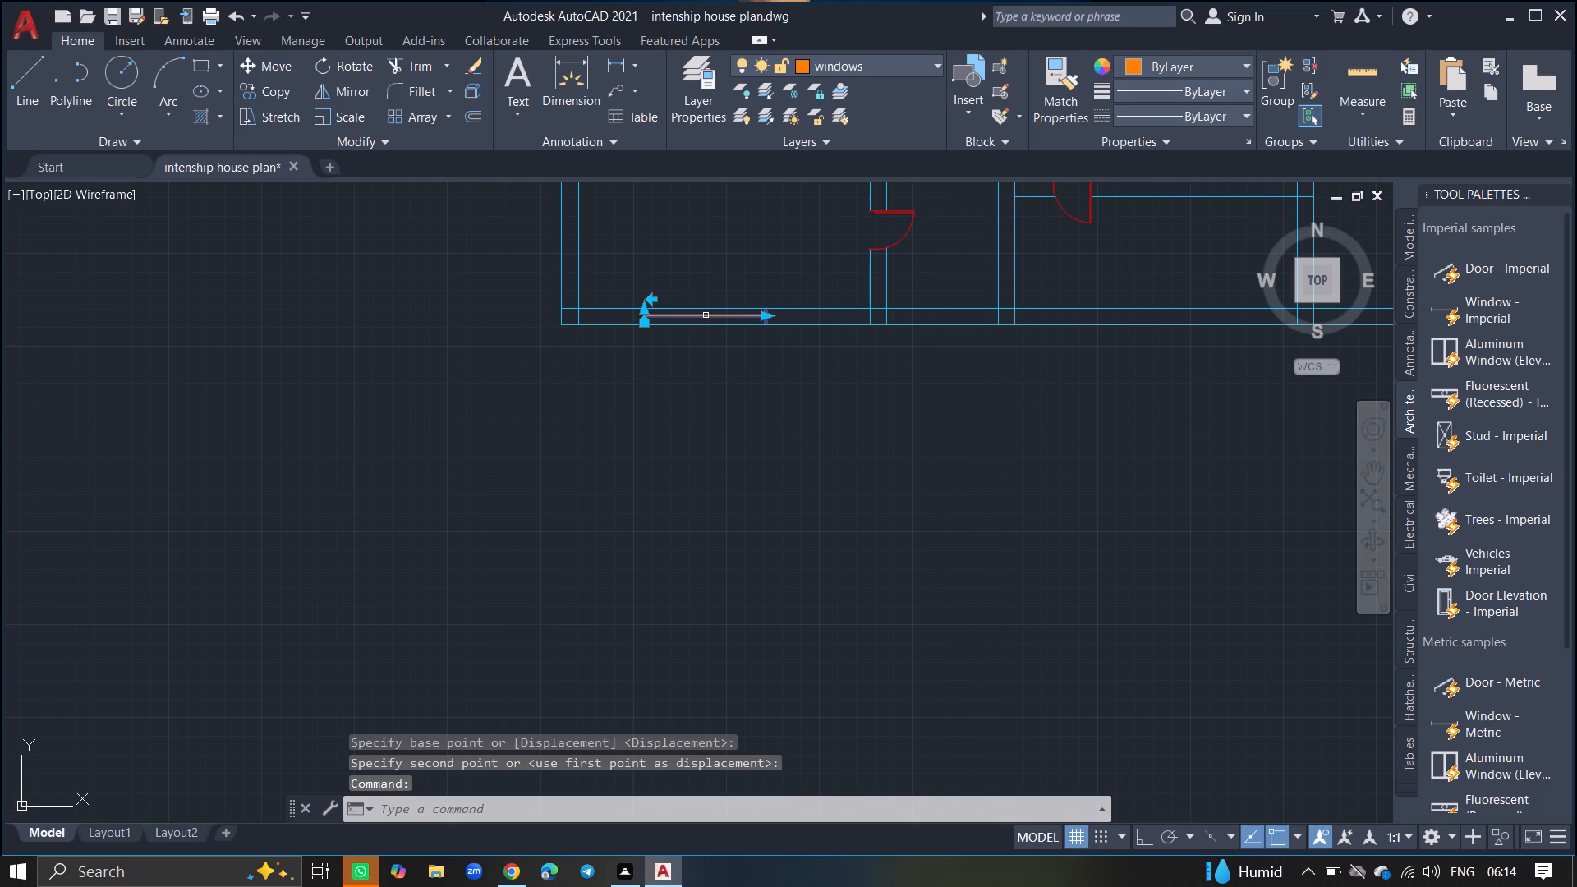
pyautogui.press('Escape')
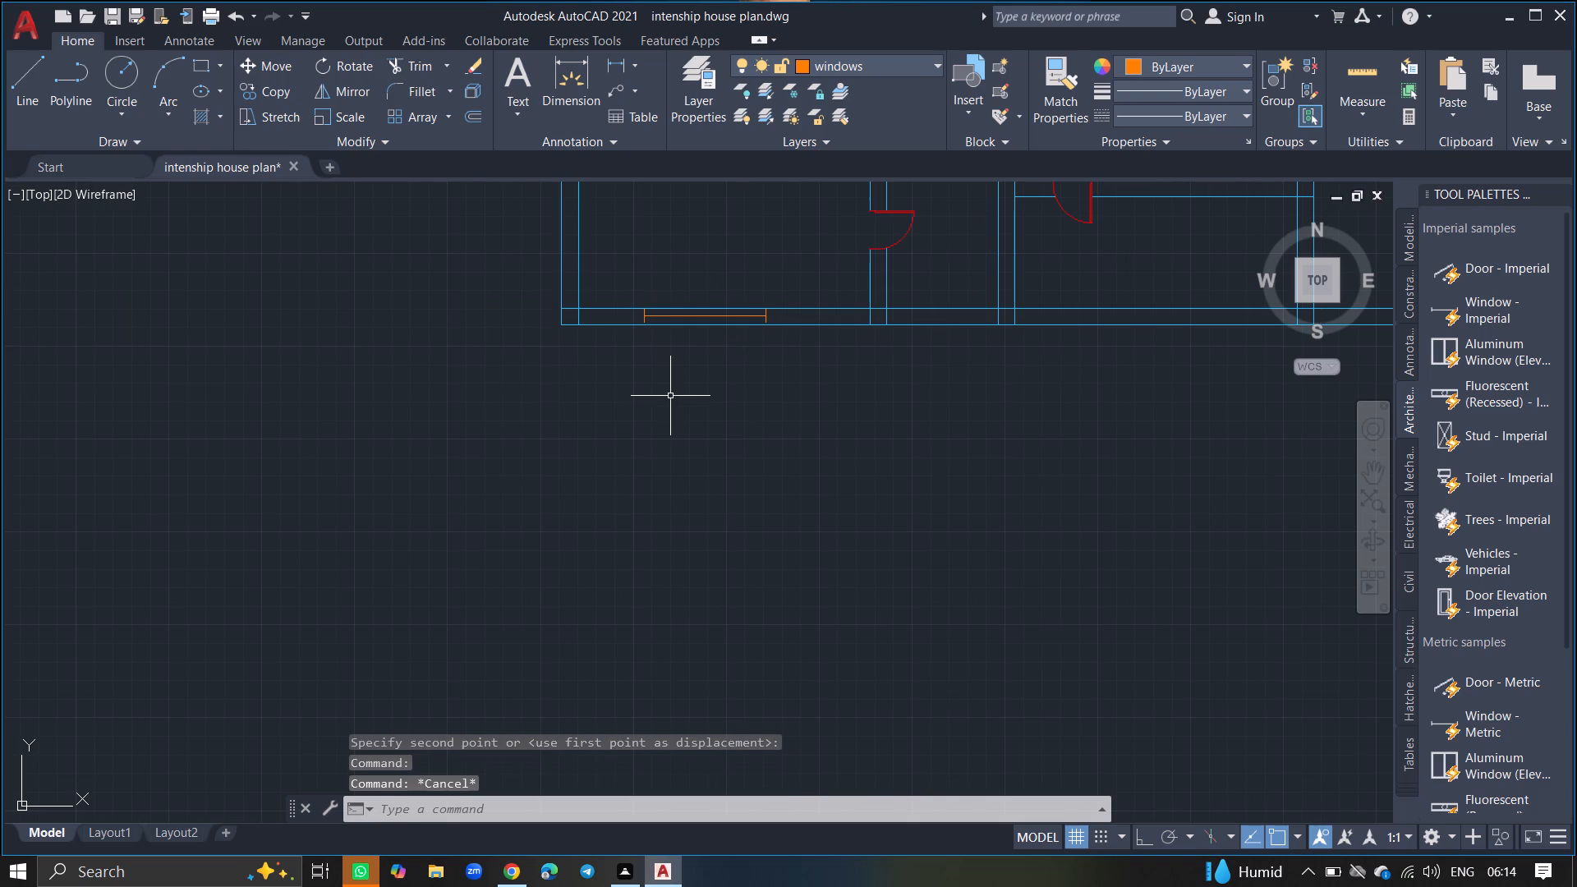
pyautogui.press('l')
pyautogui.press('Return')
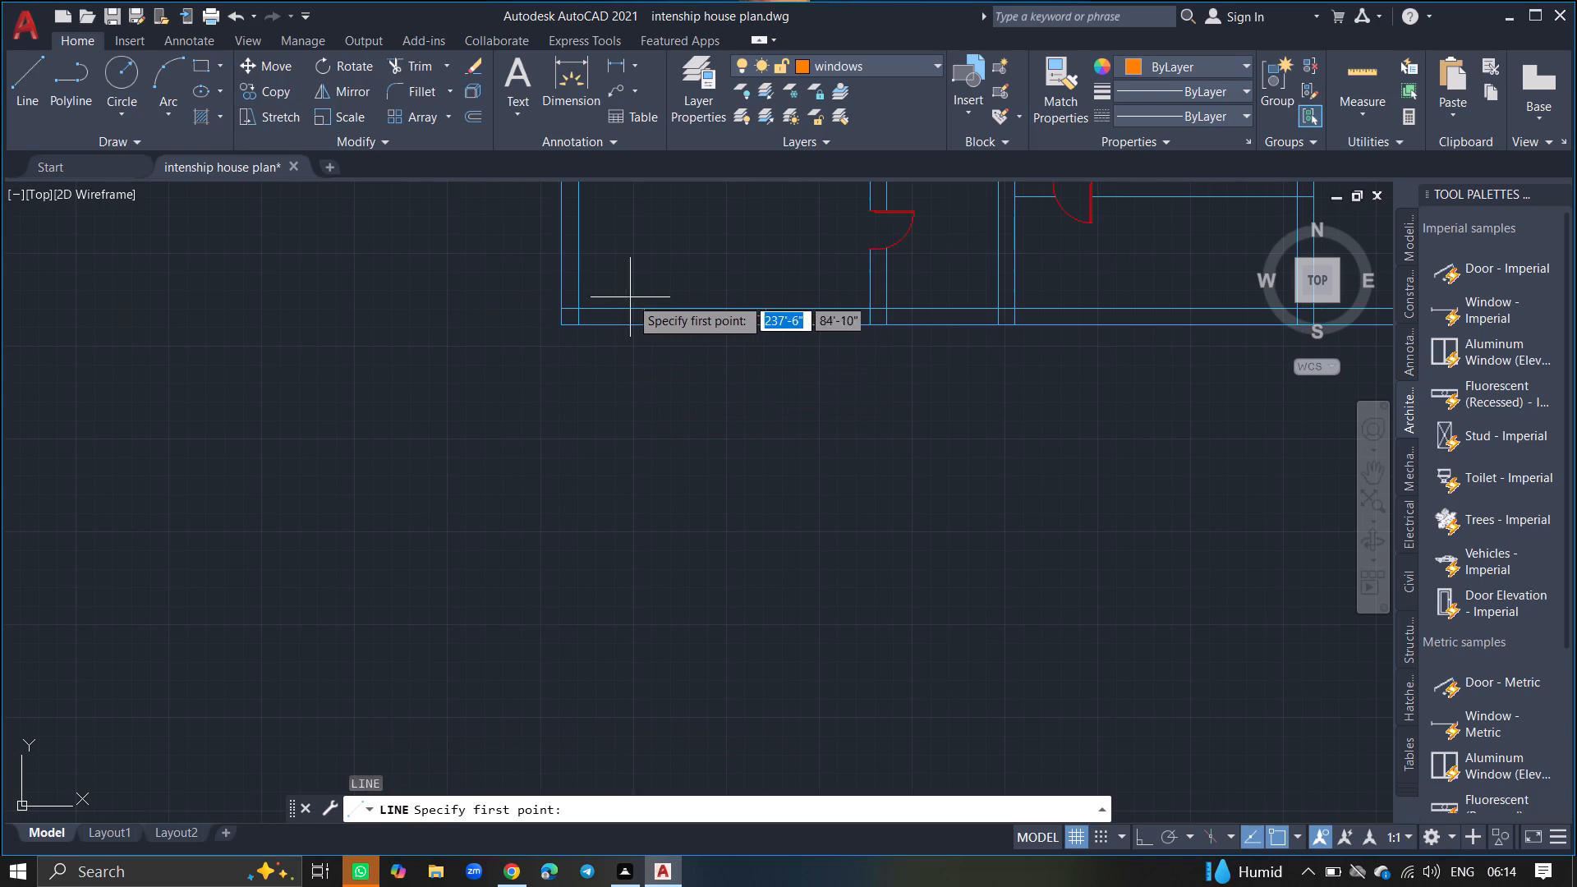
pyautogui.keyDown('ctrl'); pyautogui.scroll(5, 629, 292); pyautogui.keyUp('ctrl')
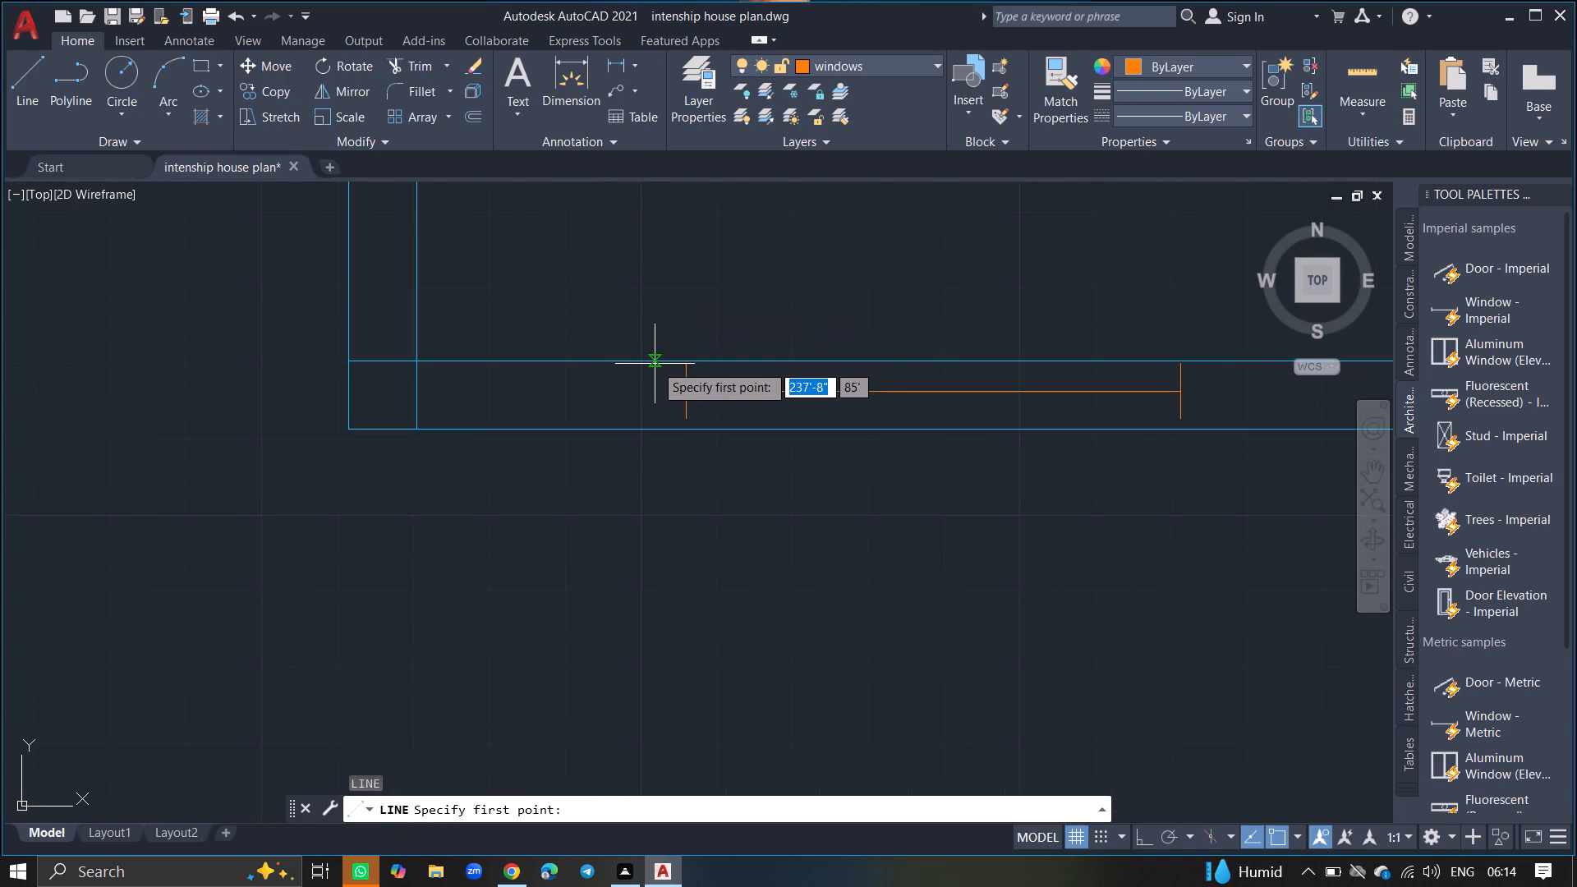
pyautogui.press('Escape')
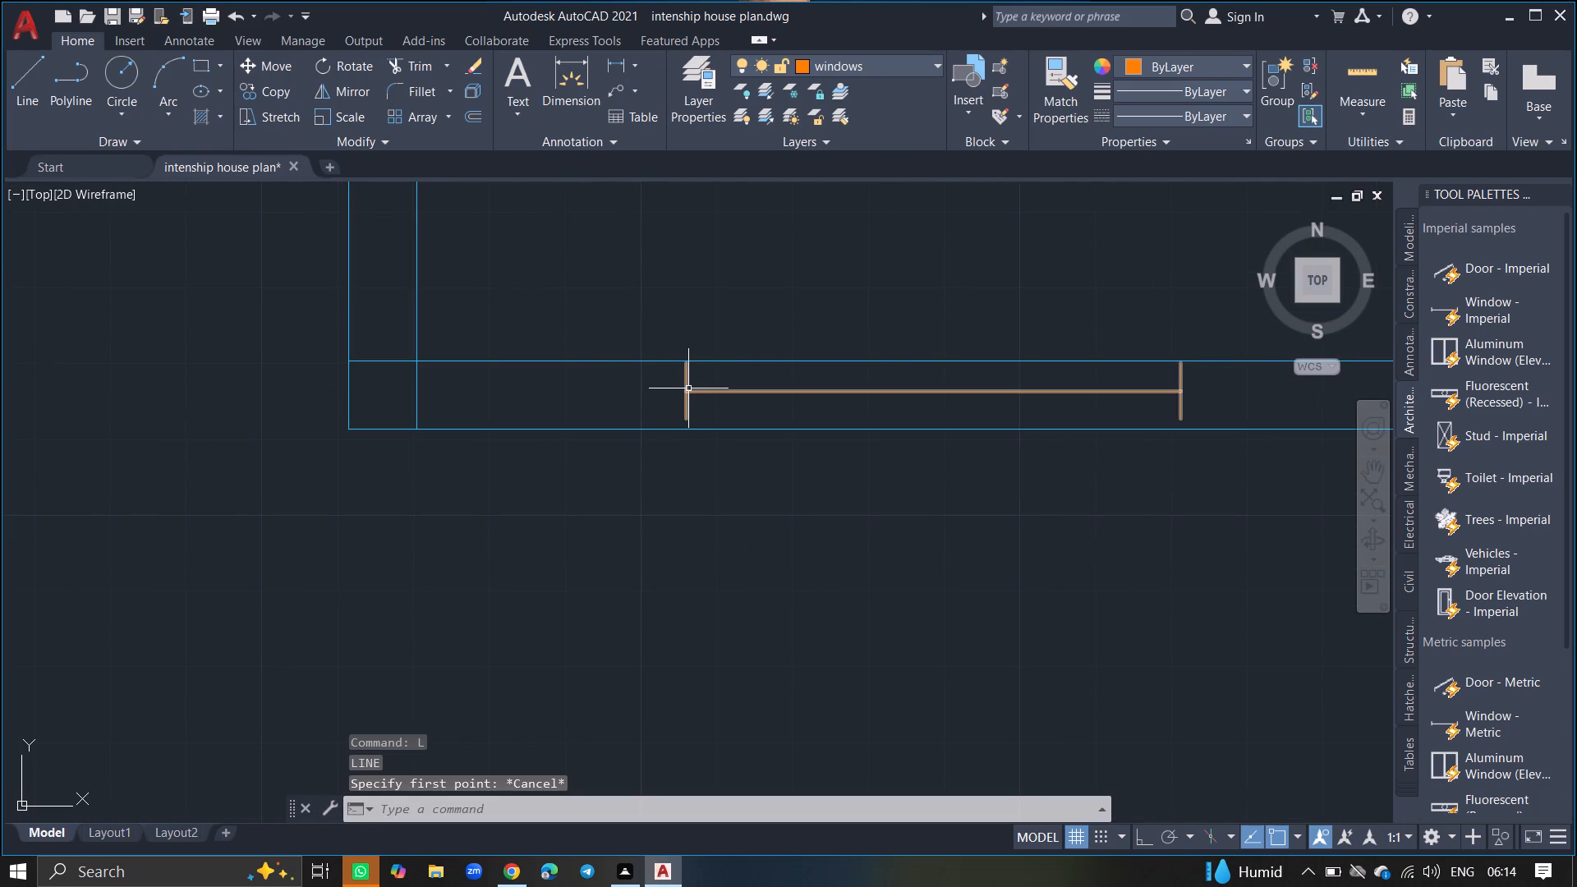
# Scale the window block down a little more about its left end so it sits within the wall thickness.
pyautogui.click(689, 388)
pyautogui.write('sc')
pyautogui.press('Return')
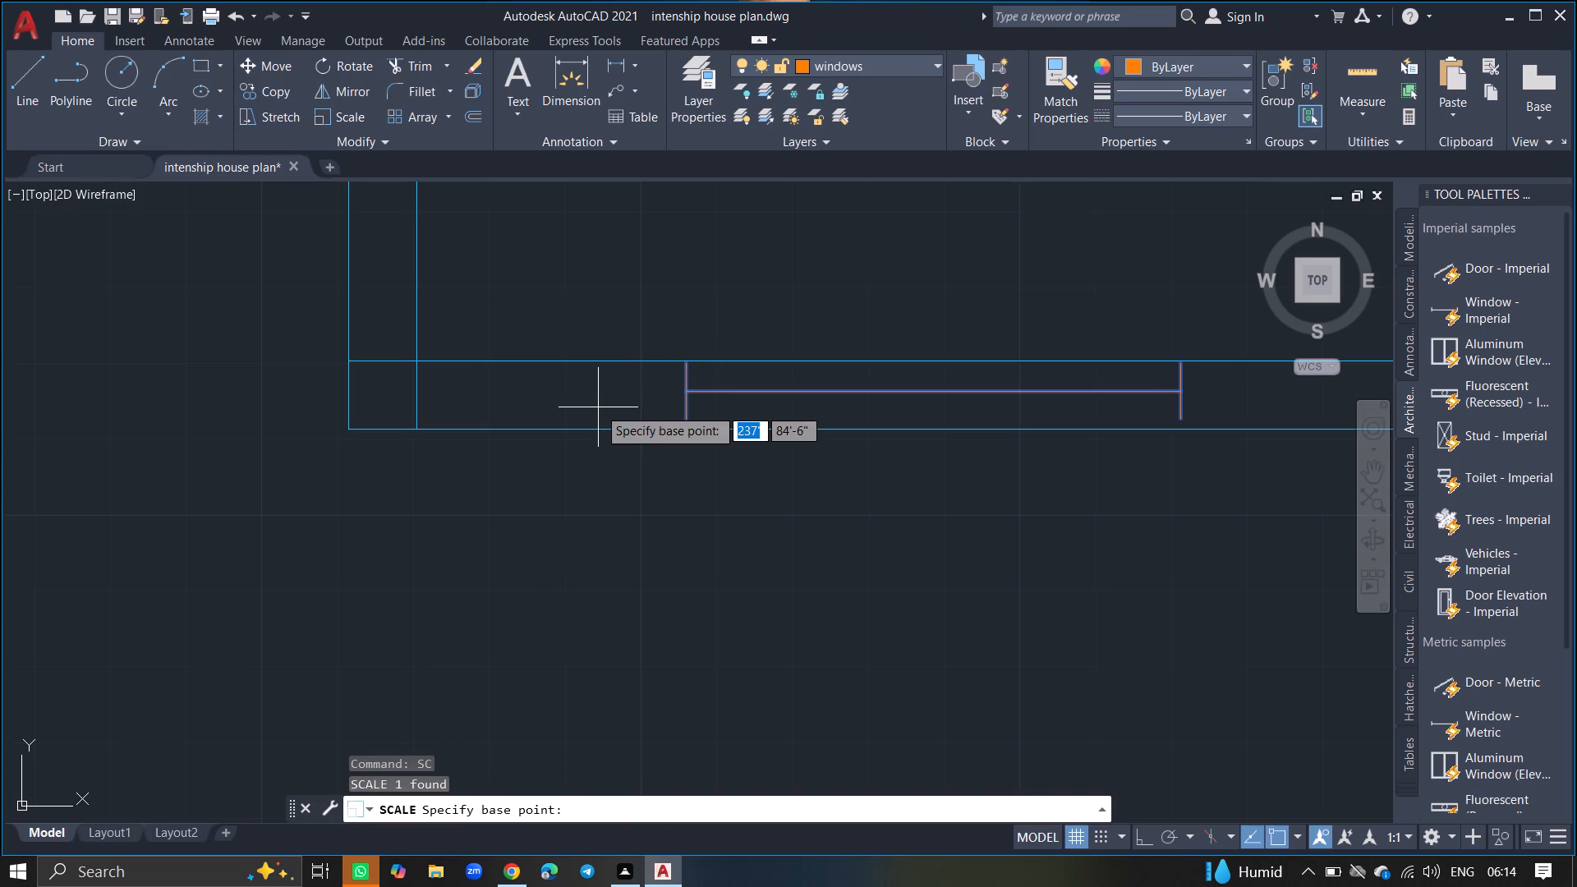
pyautogui.click(686, 389)
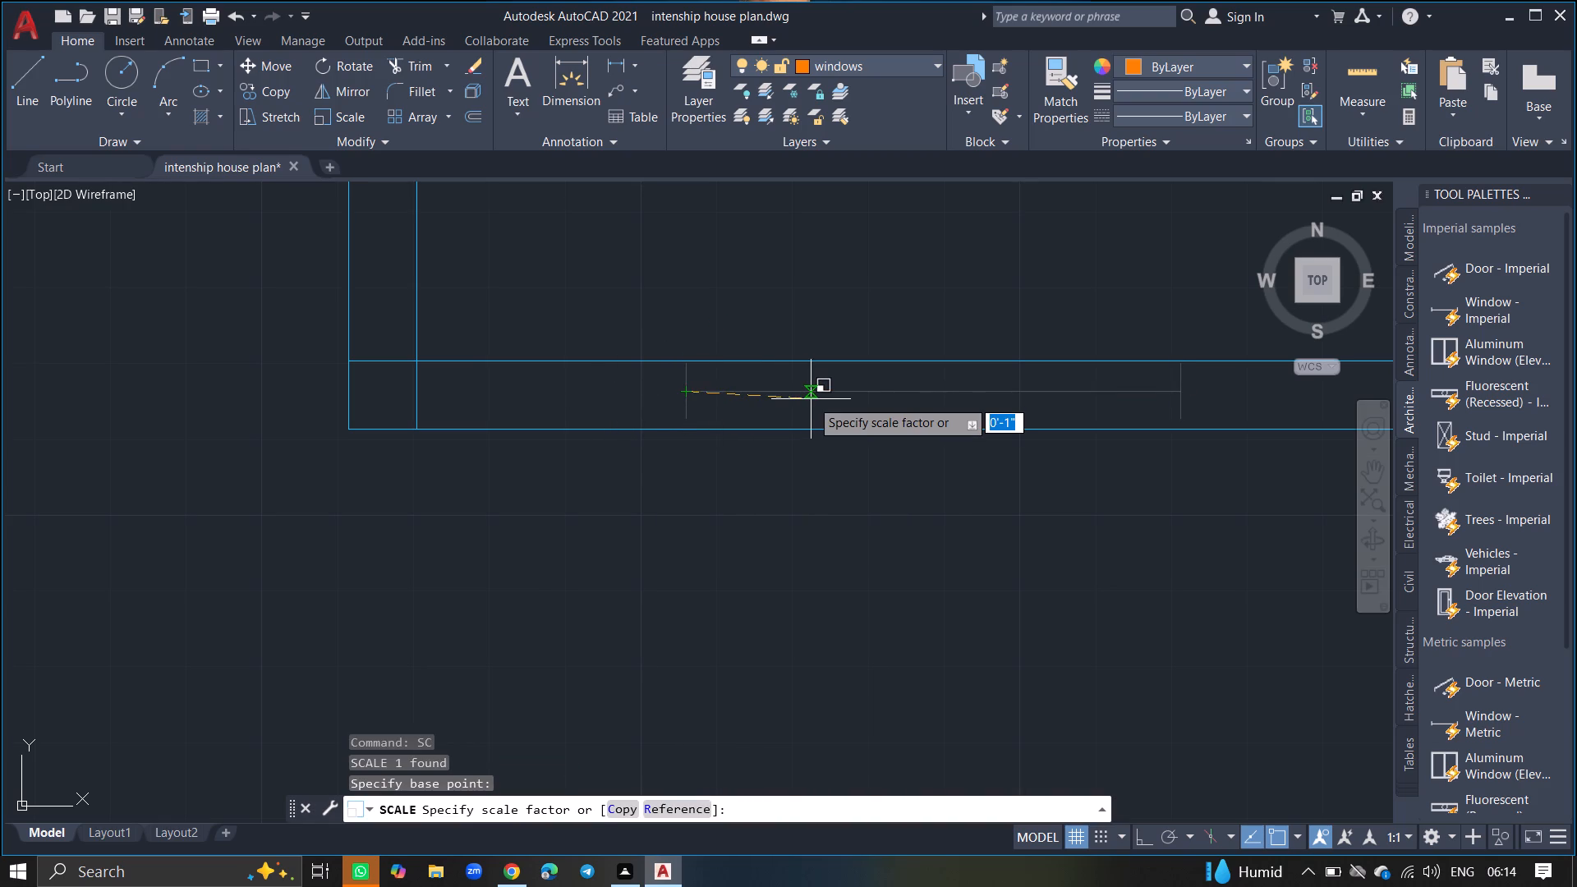
pyautogui.click(864, 396)
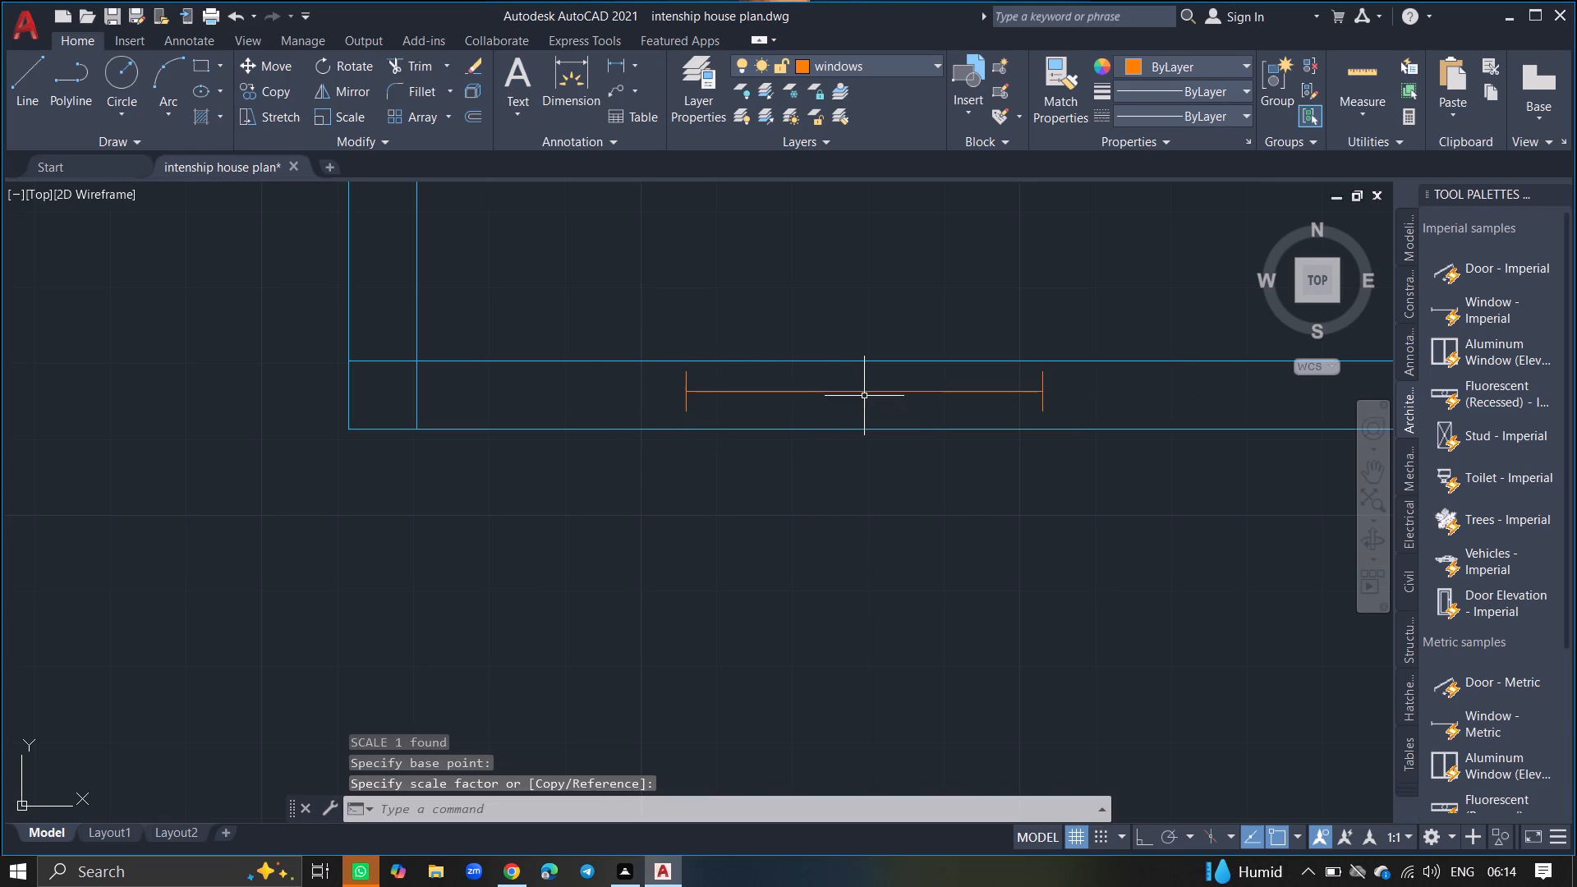
# Draw a vertical 9" line across the lower wall just outside each end of the bottom-left room's window.
pyautogui.press('l')
pyautogui.press('Return')
pyautogui.keyDown('ctrl'); pyautogui.scroll(5, 672, 383); pyautogui.keyUp('ctrl')
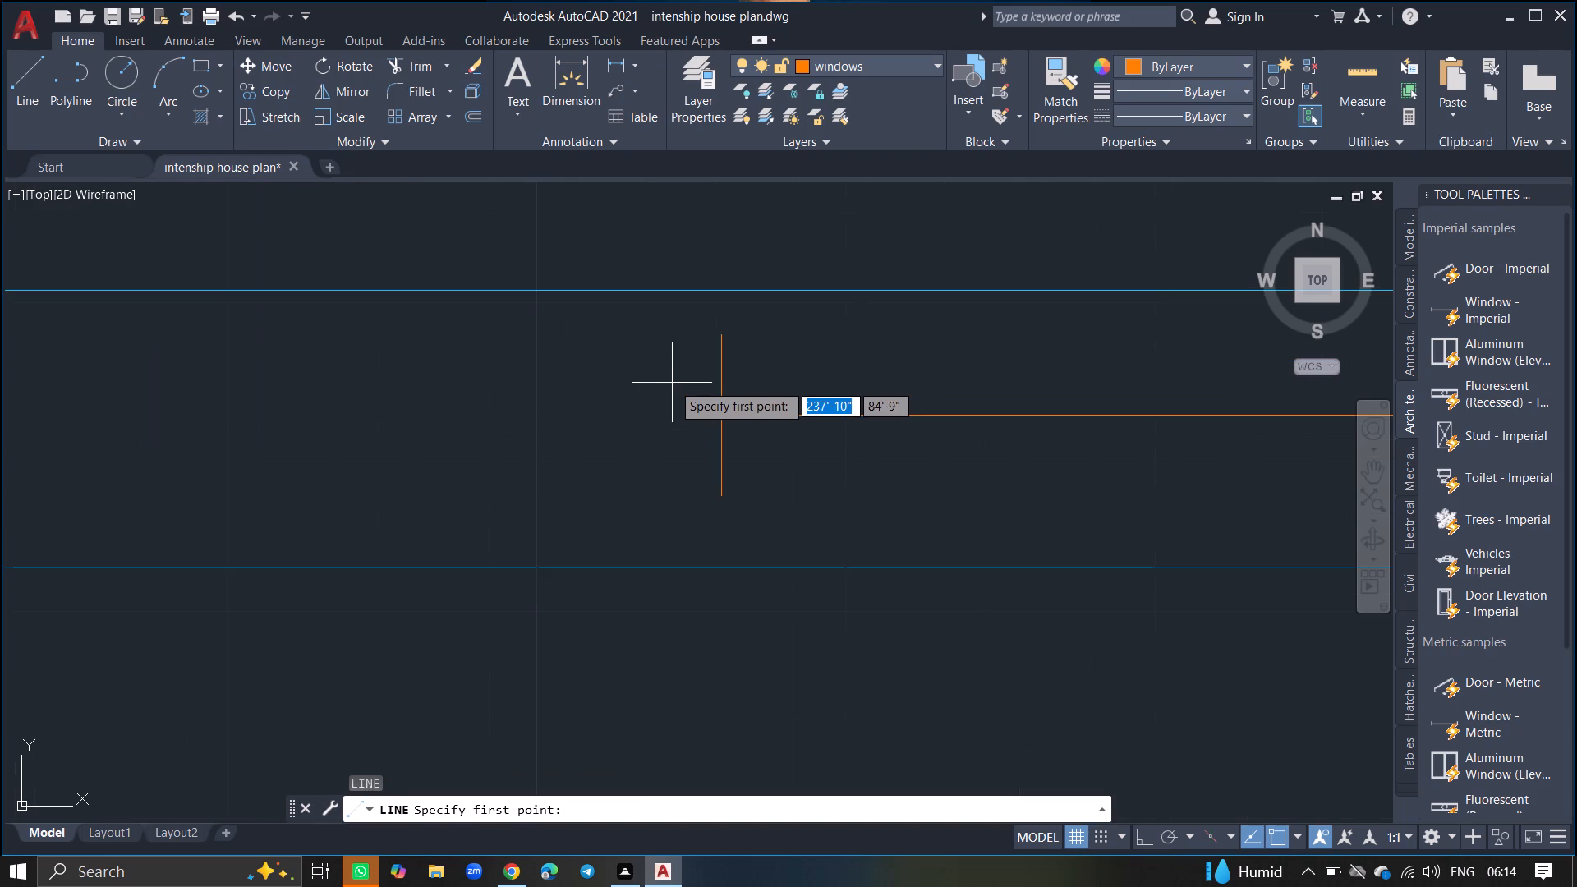
pyautogui.click(701, 292)
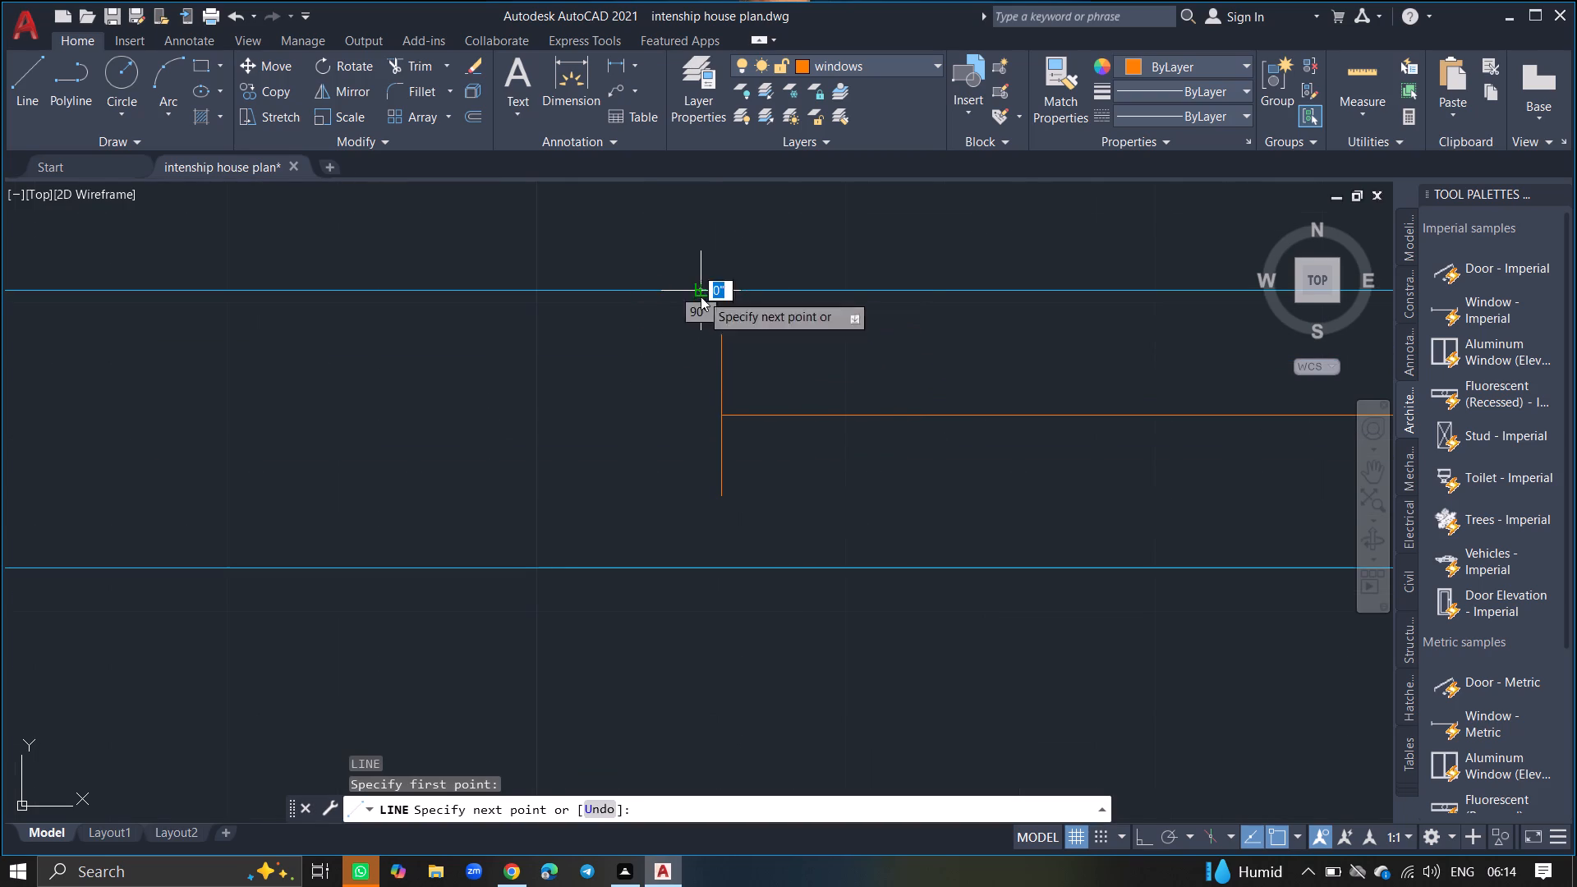
pyautogui.click(700, 568)
pyautogui.press('Return')
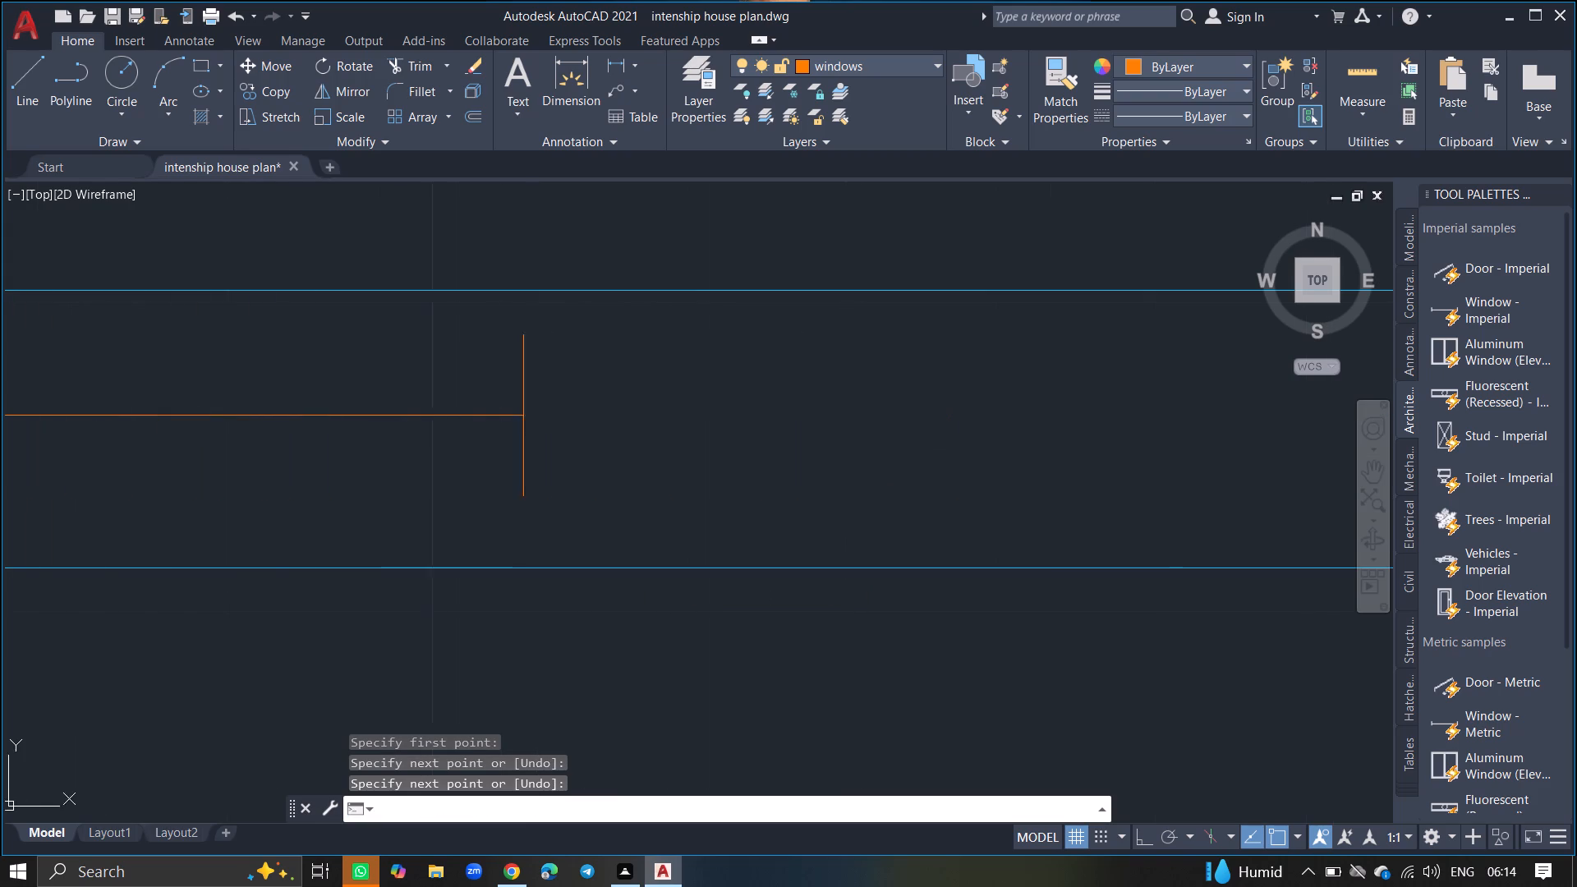
pyautogui.press('l')
pyautogui.press('Return')
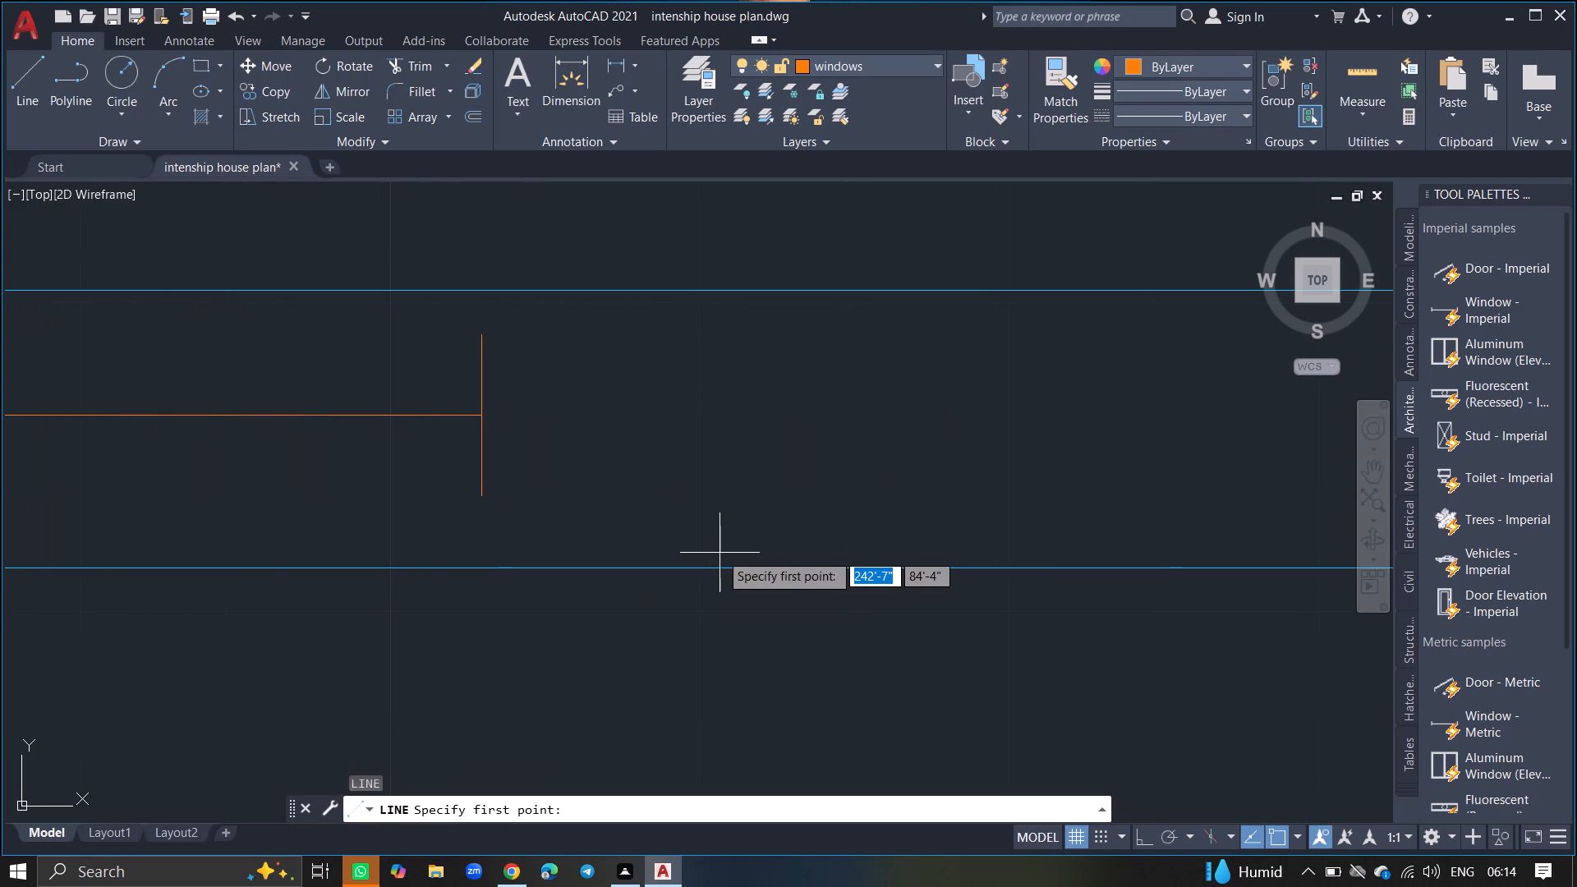
pyautogui.click(513, 571)
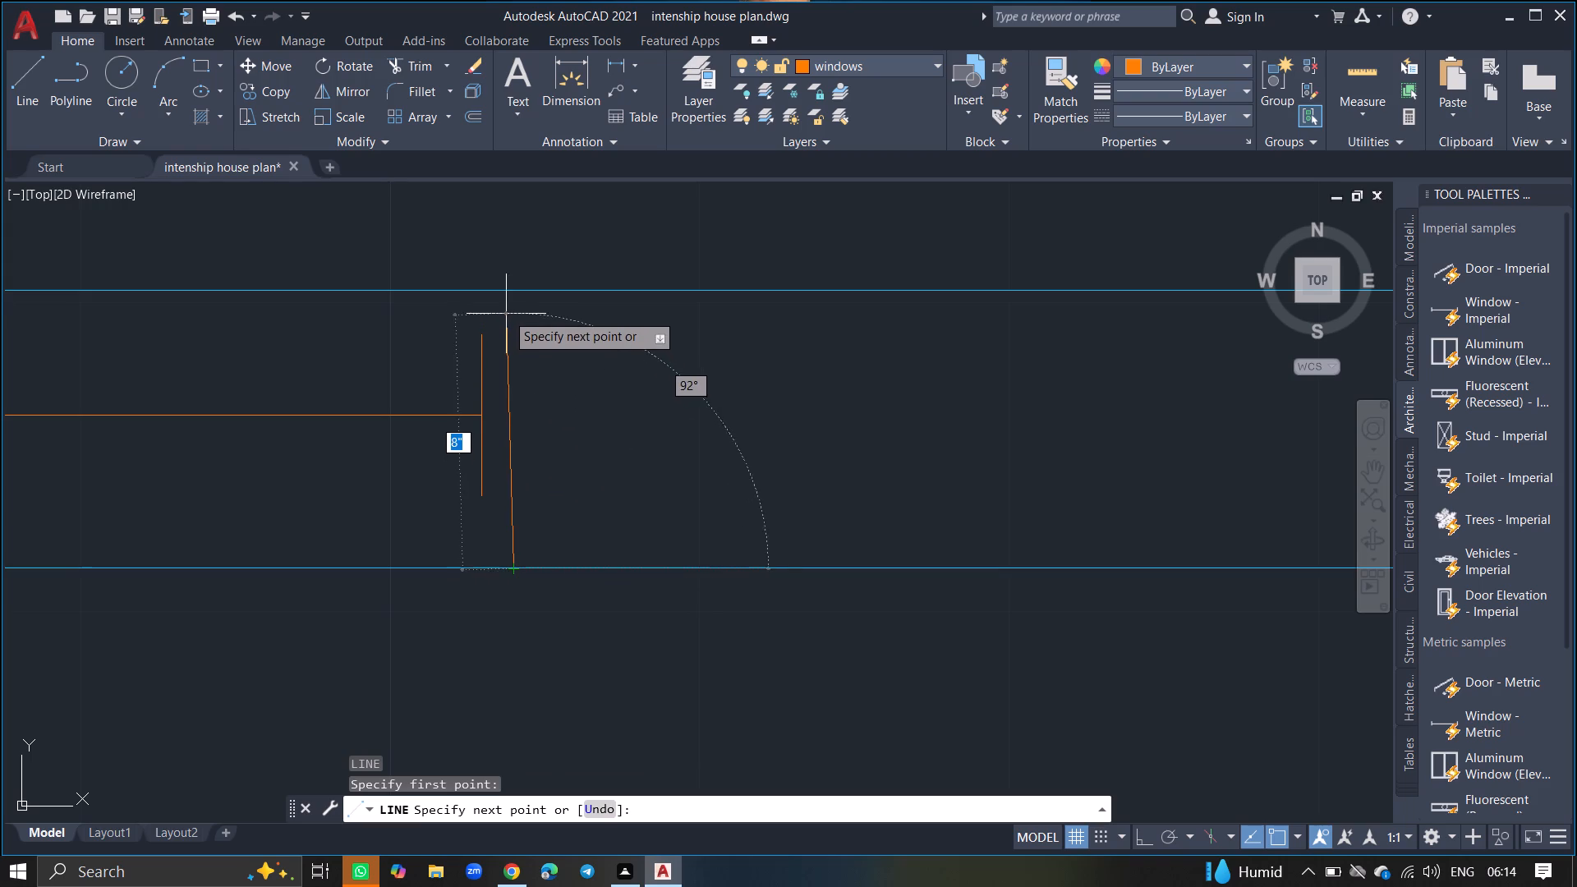
pyautogui.click(513, 288)
pyautogui.press('Return')
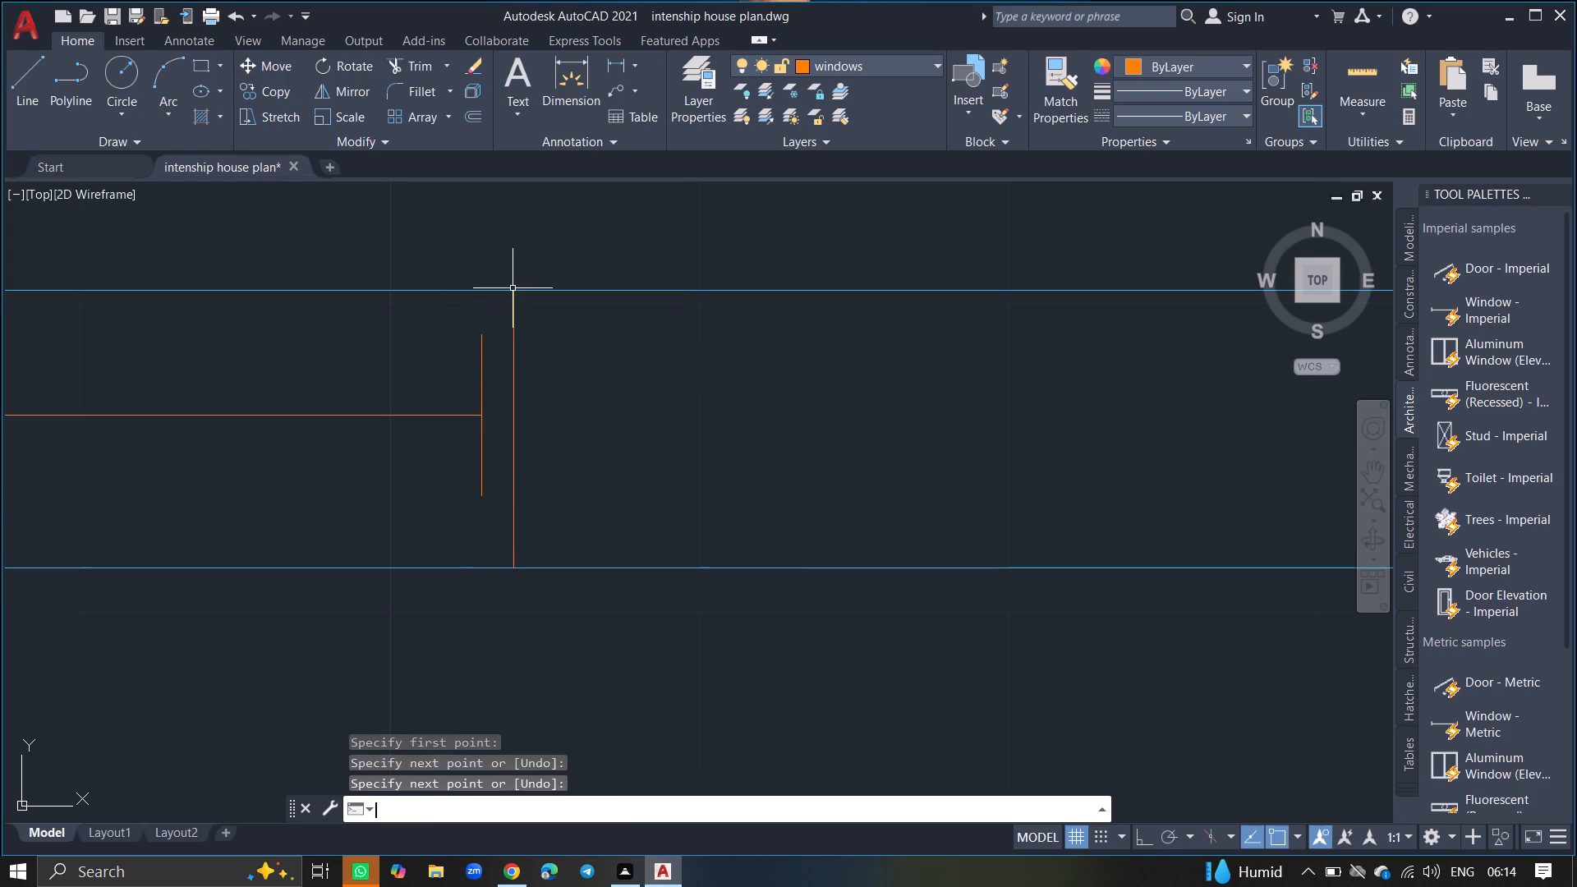
# Copy the window block from its midpoint about 20'-8" at 0° along the lower wall into the bottom-middle room.
pyautogui.keyDown('ctrl'); pyautogui.scroll(-7, 513, 288); pyautogui.keyUp('ctrl')
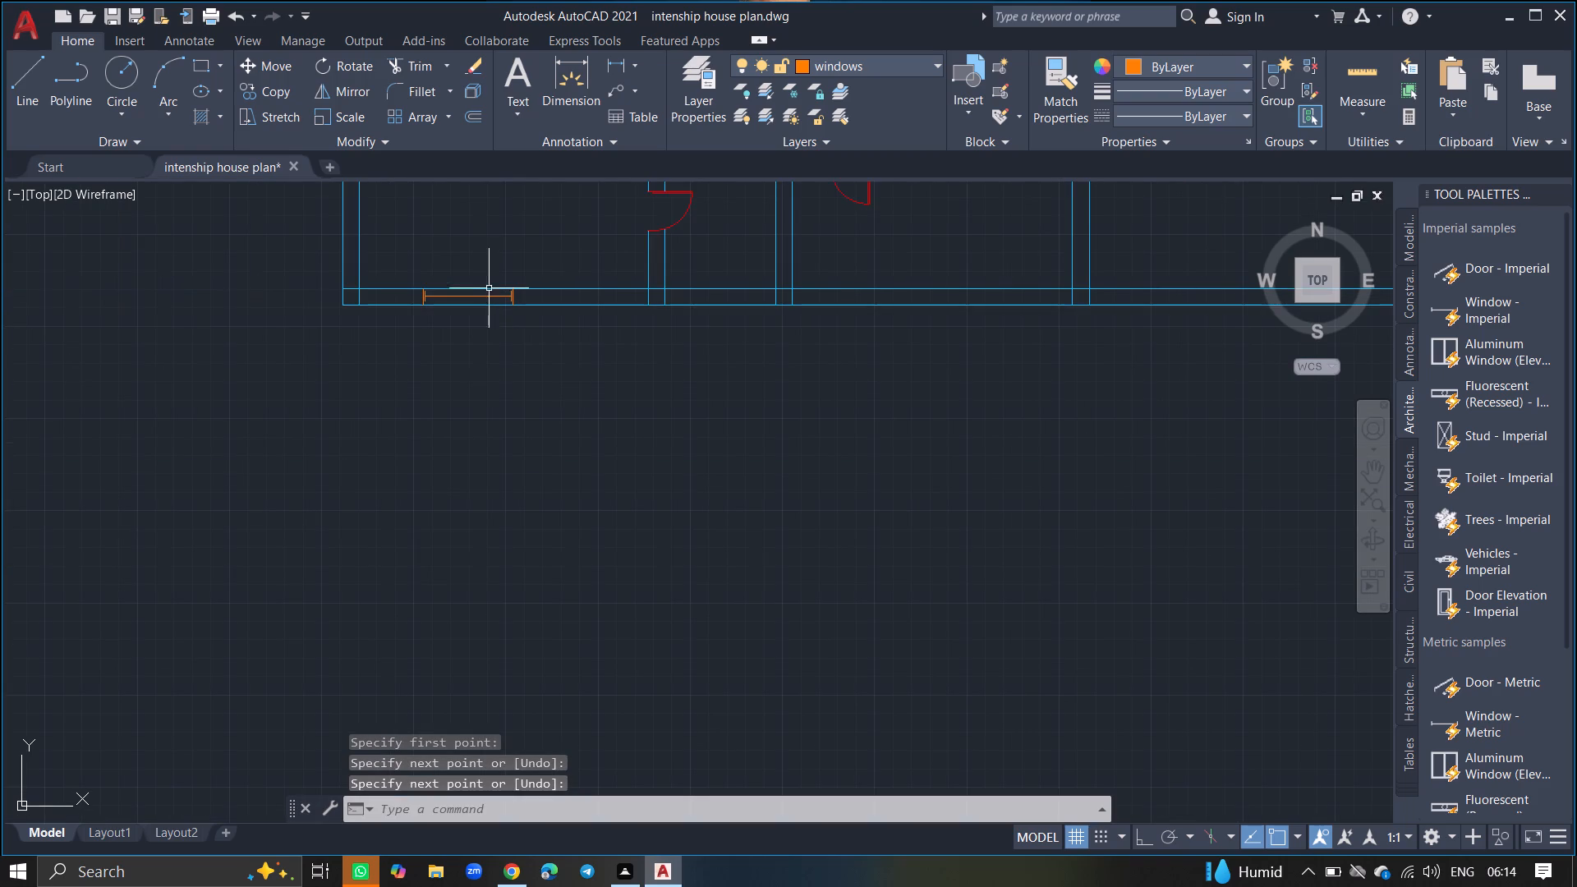
pyautogui.click(481, 298)
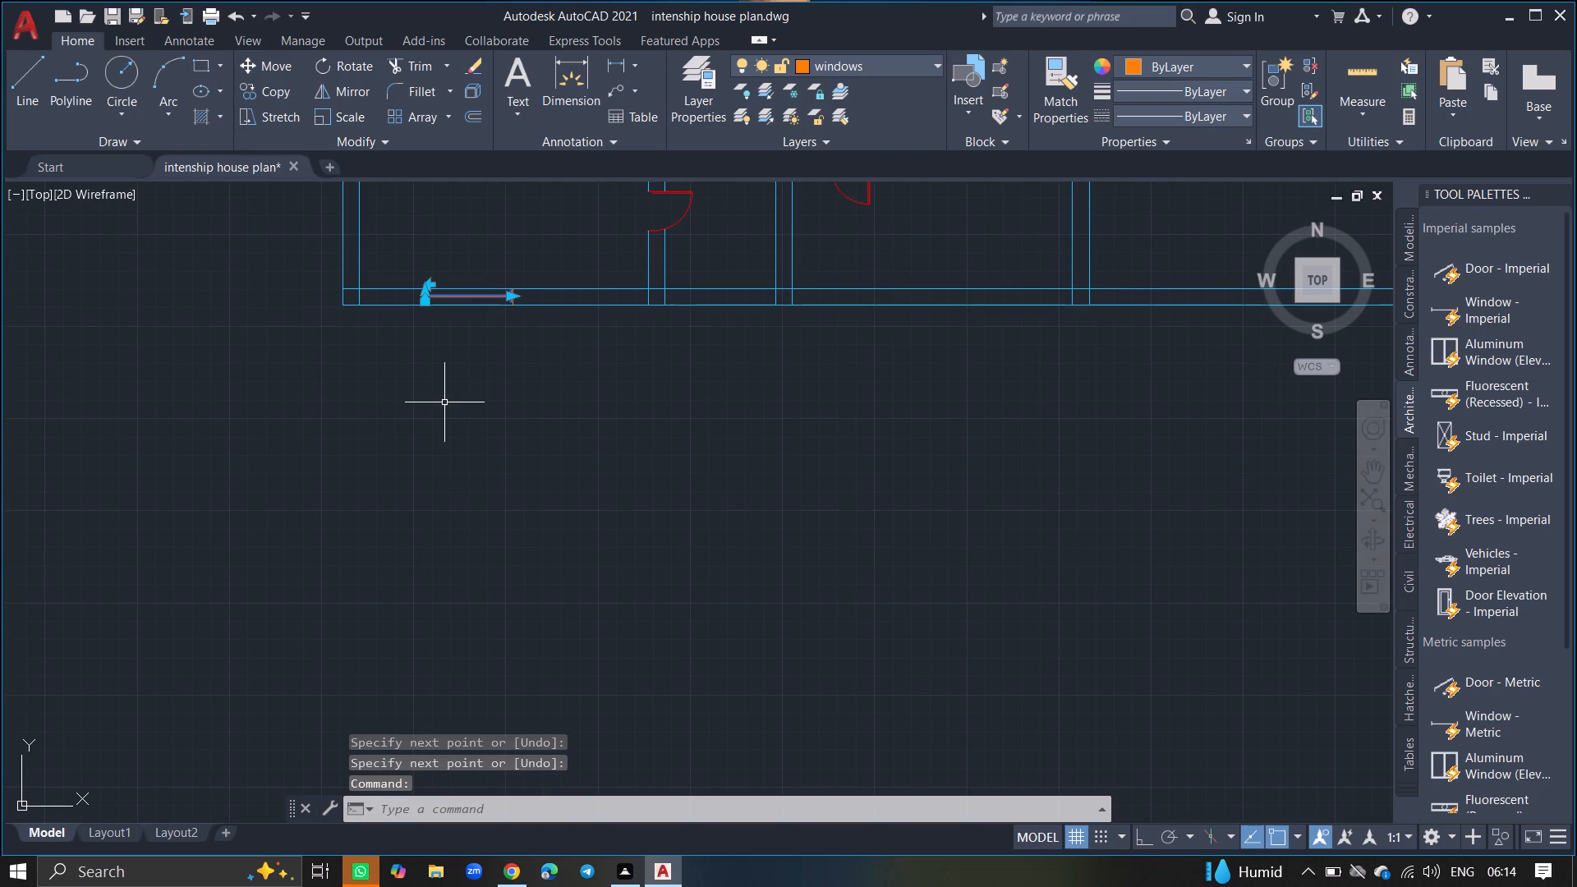
pyautogui.write('copy')
pyautogui.press('Return')
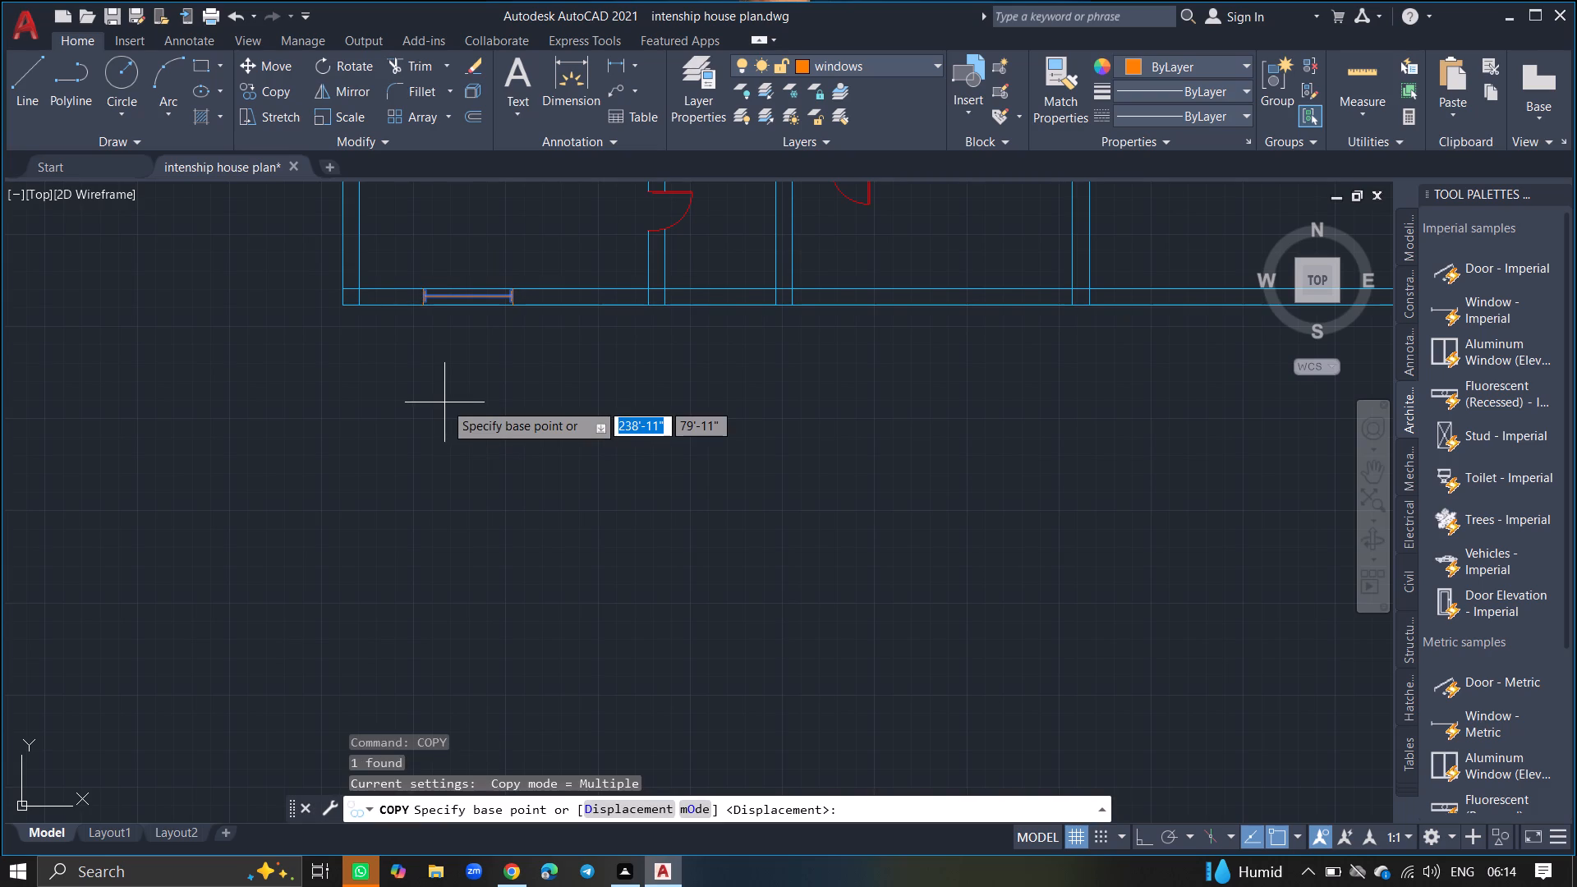
pyautogui.click(459, 296)
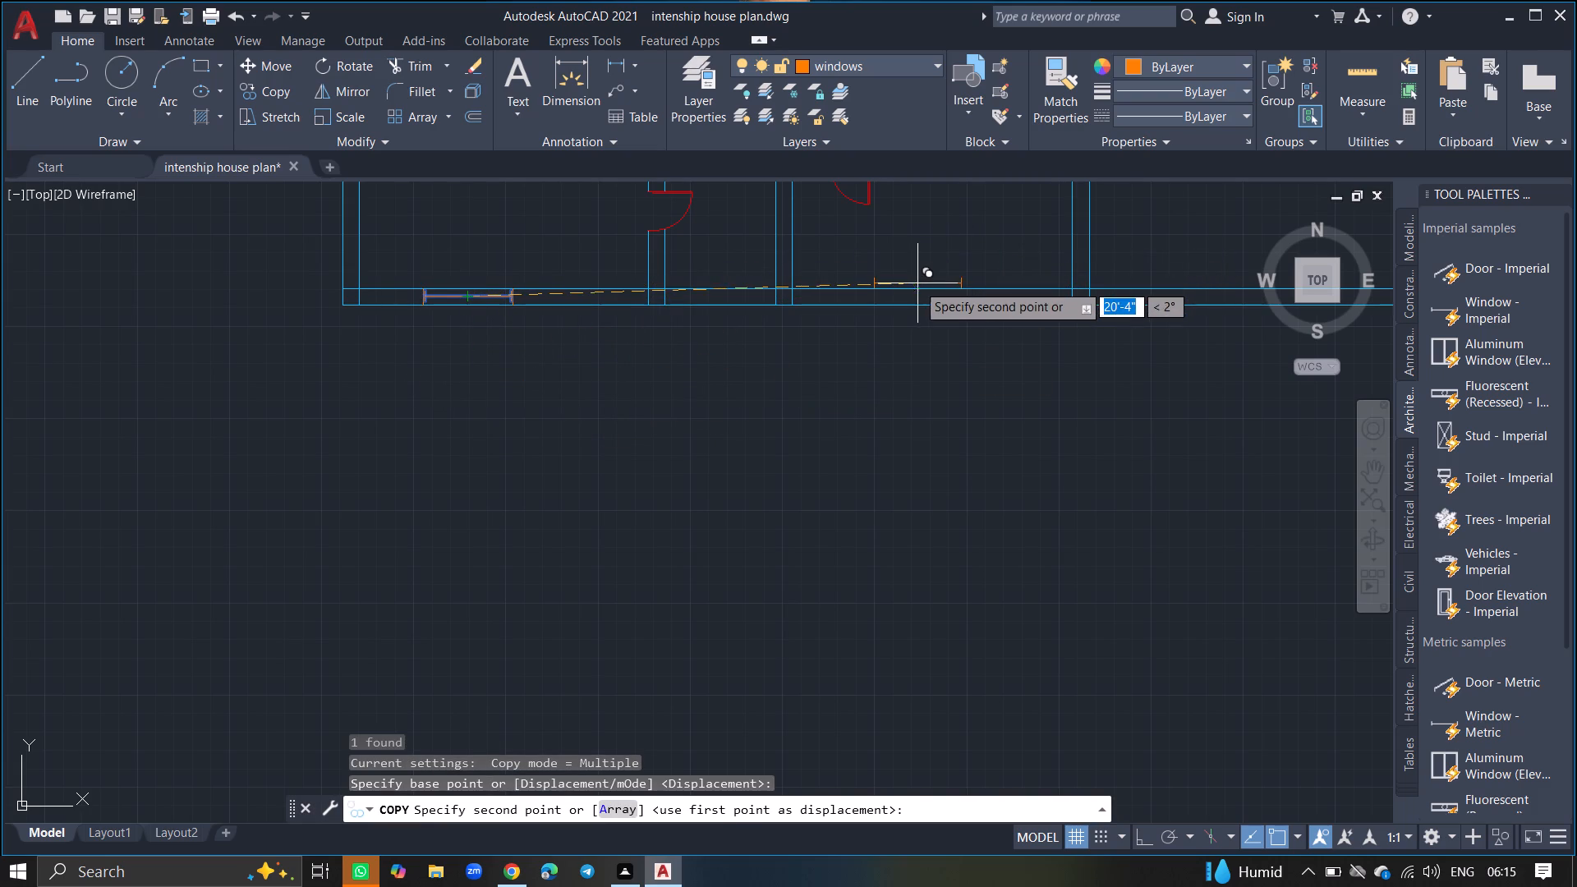
pyautogui.keyDown('ctrl'); pyautogui.scroll(2, 917, 283); pyautogui.keyUp('ctrl')
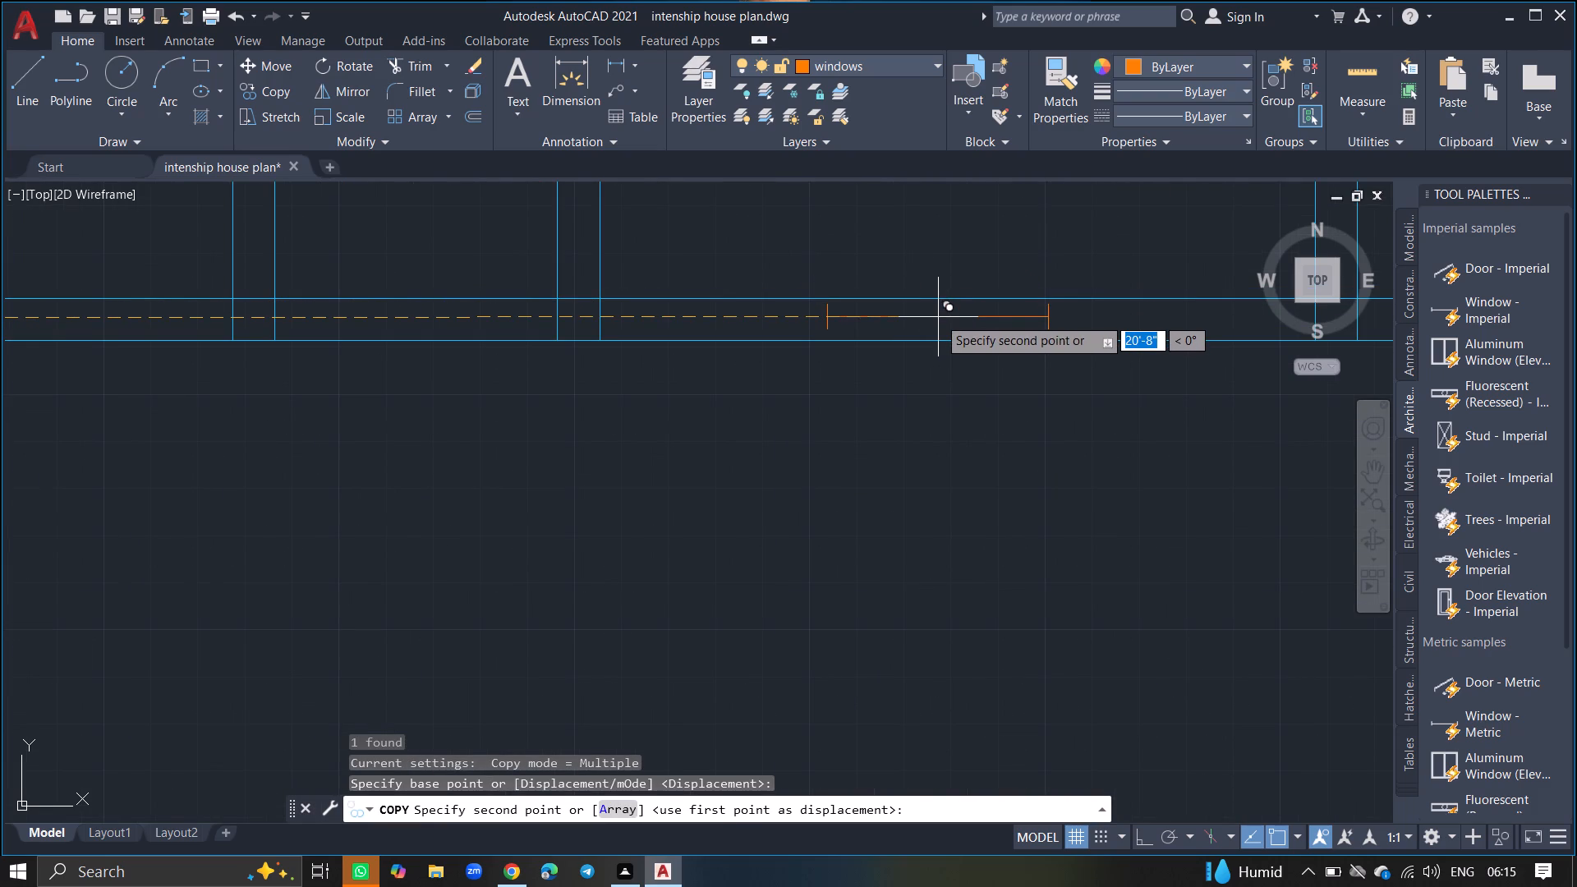
pyautogui.click(938, 318)
pyautogui.press('Return')
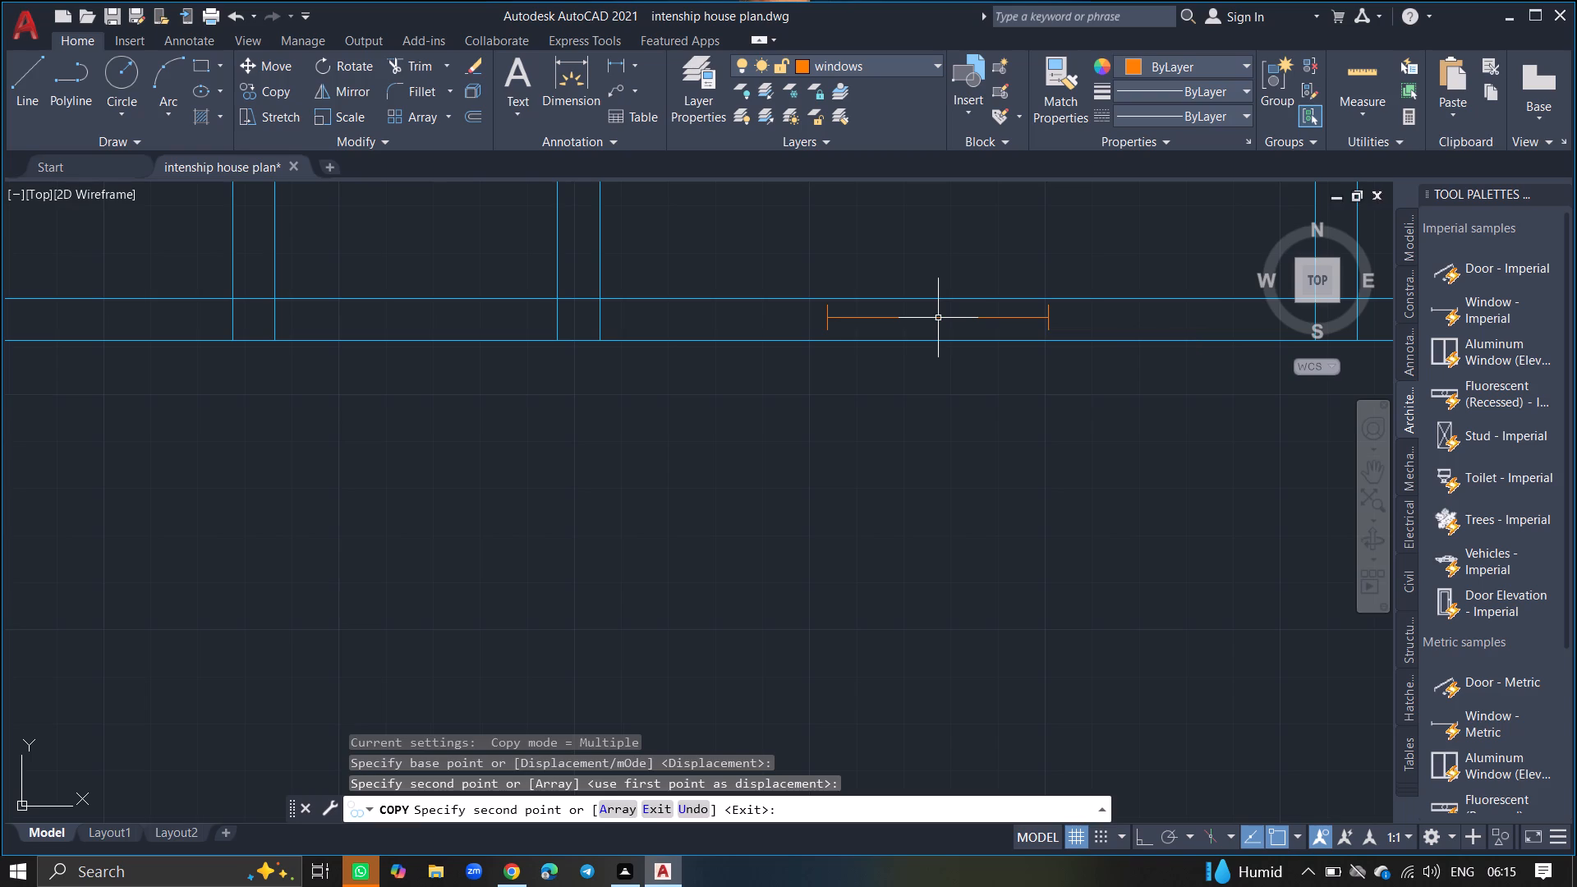
# Draw a vertical line across the full lower wall thickness just outside each end of the bottom-middle room's window.
pyautogui.press('l')
pyautogui.press('Return')
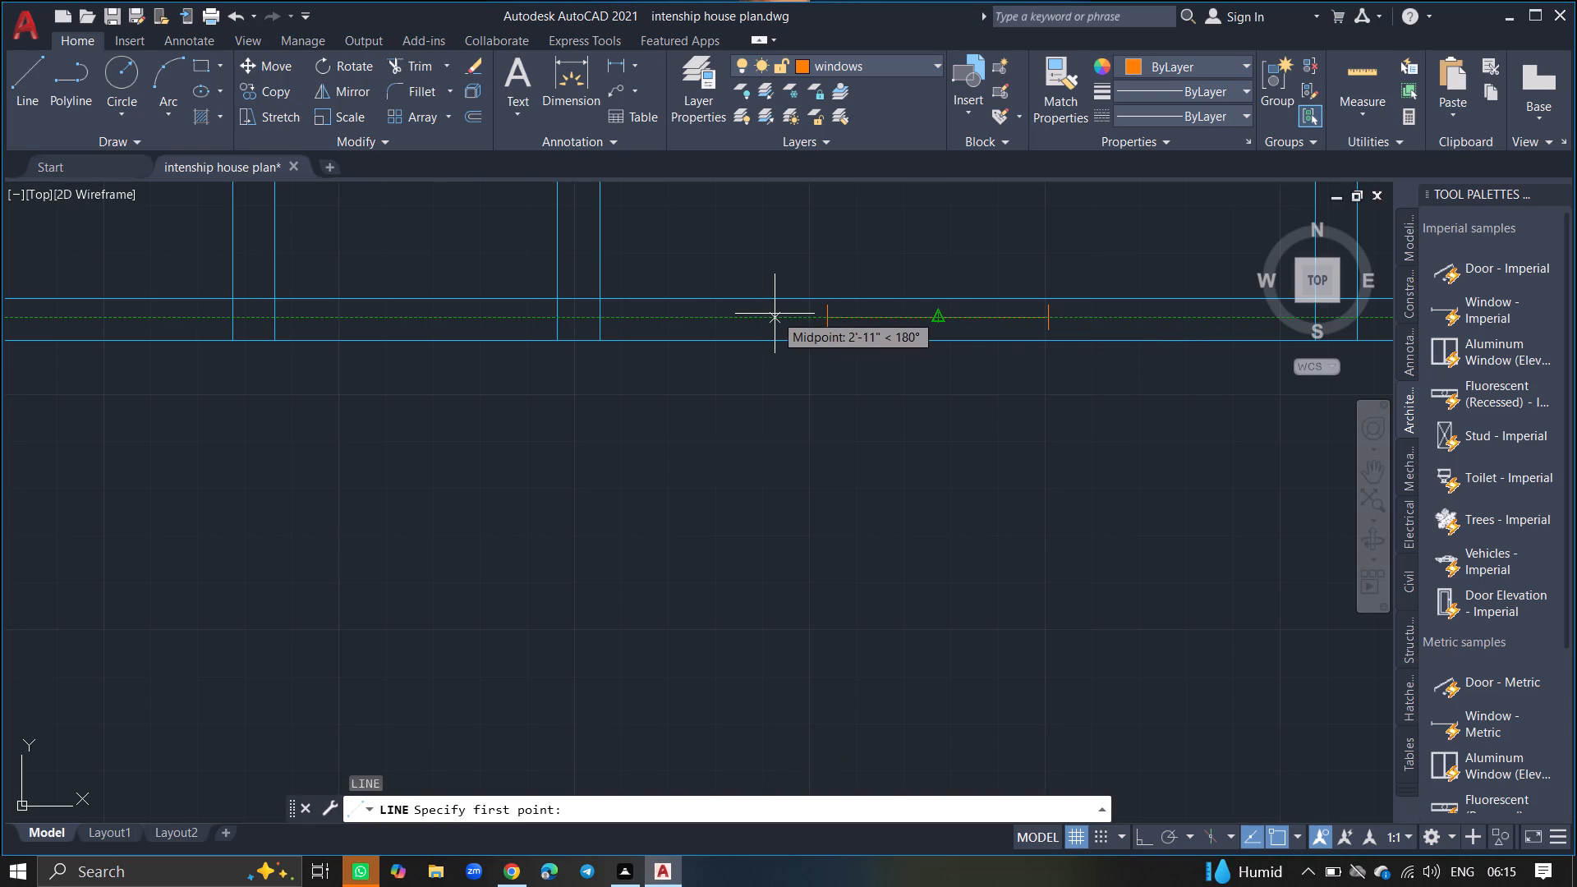
pyautogui.keyDown('ctrl'); pyautogui.scroll(5, 775, 314); pyautogui.keyUp('ctrl')
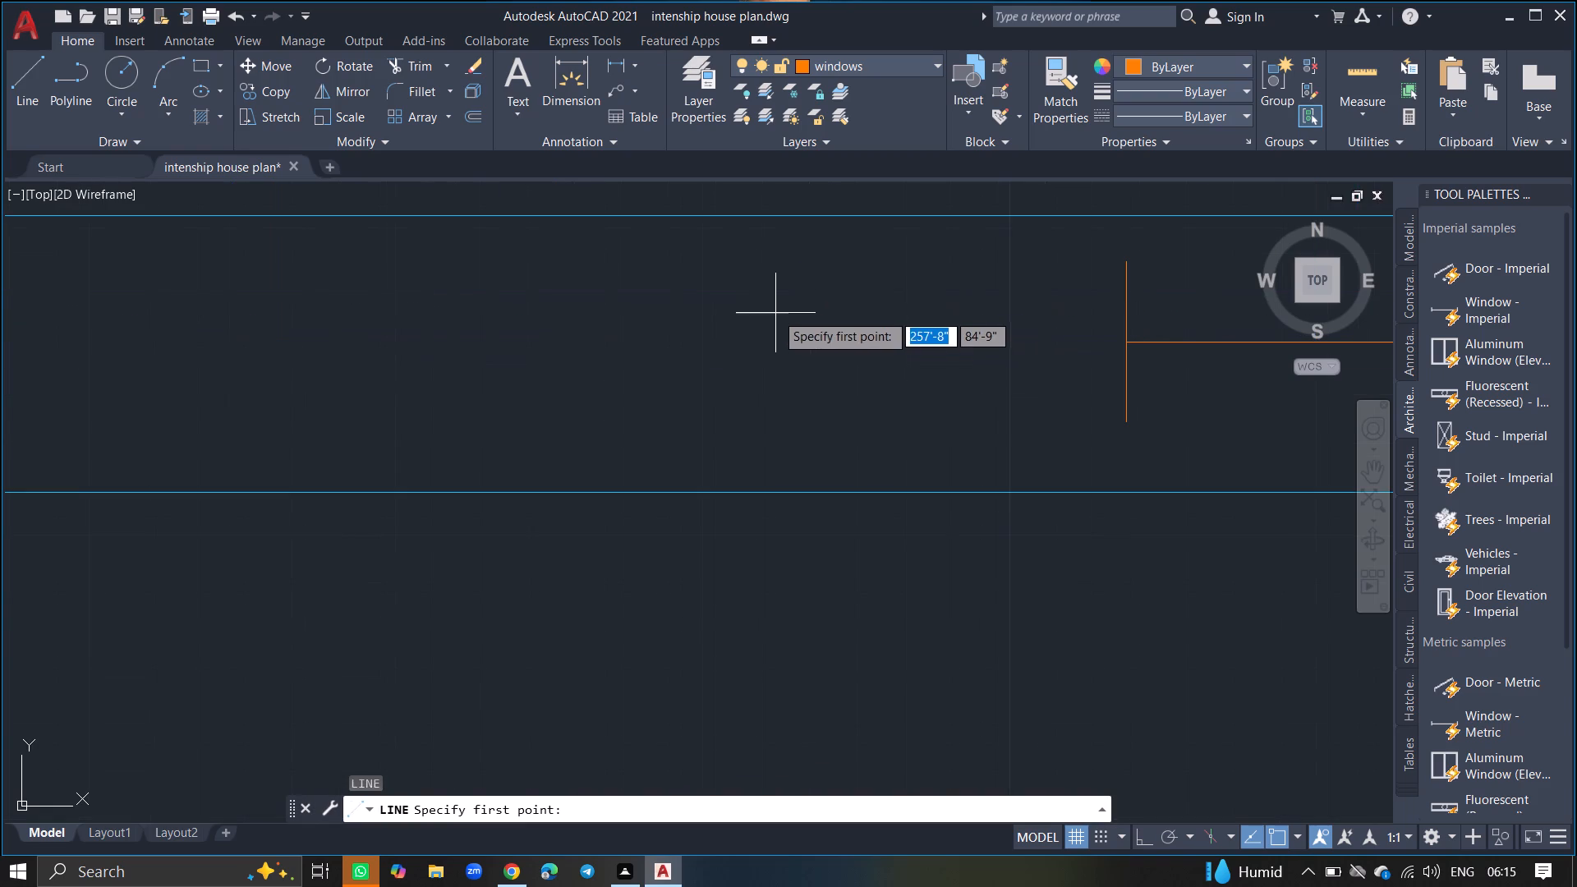
pyautogui.click(1091, 214)
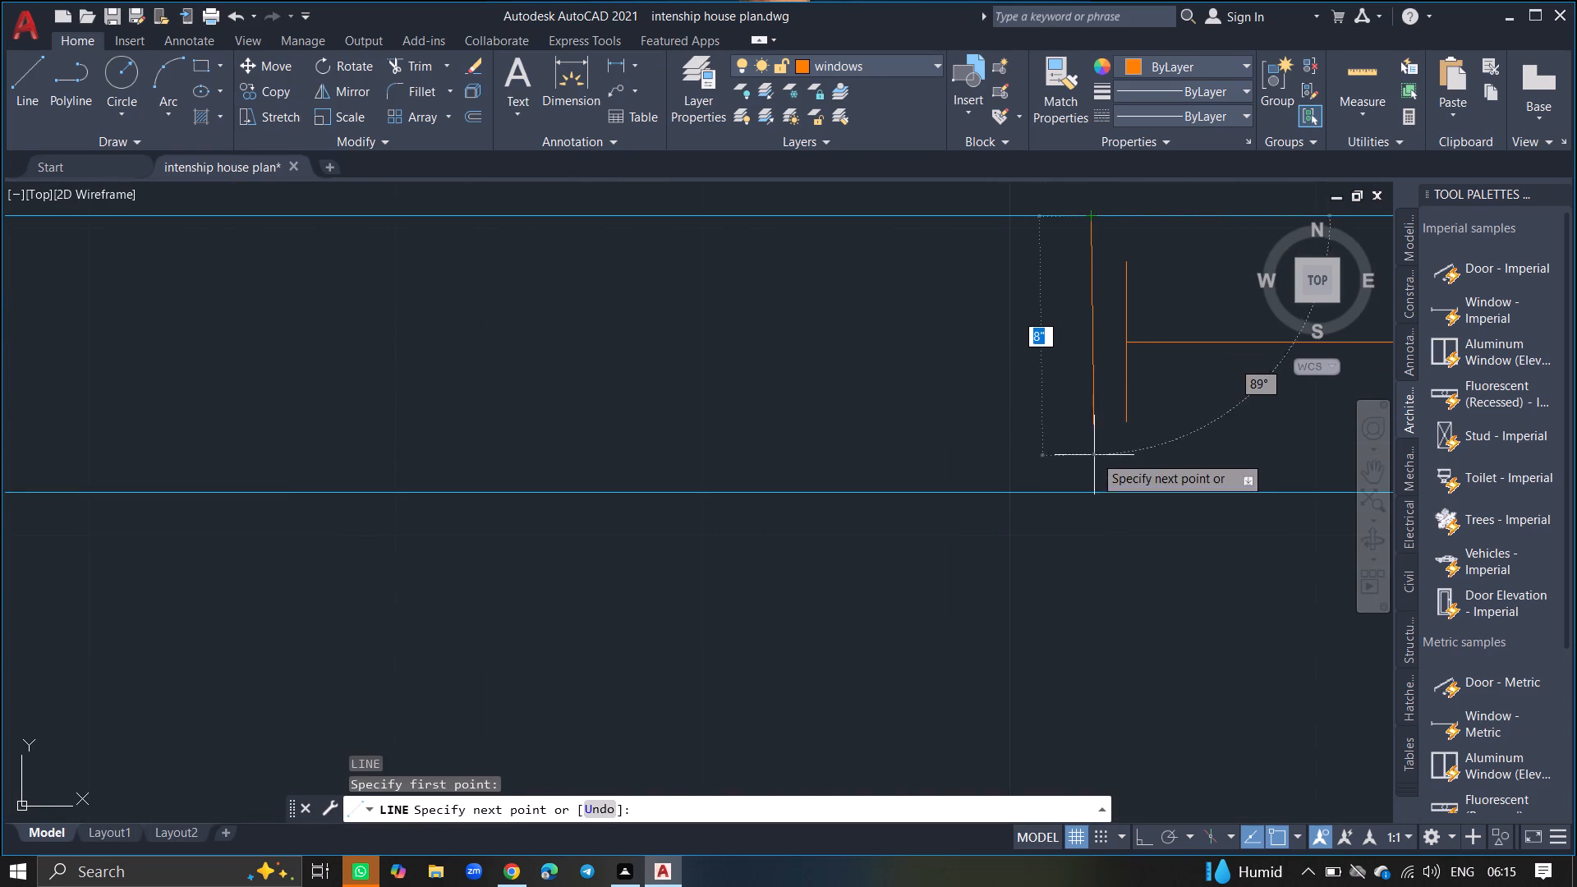
pyautogui.click(1092, 497)
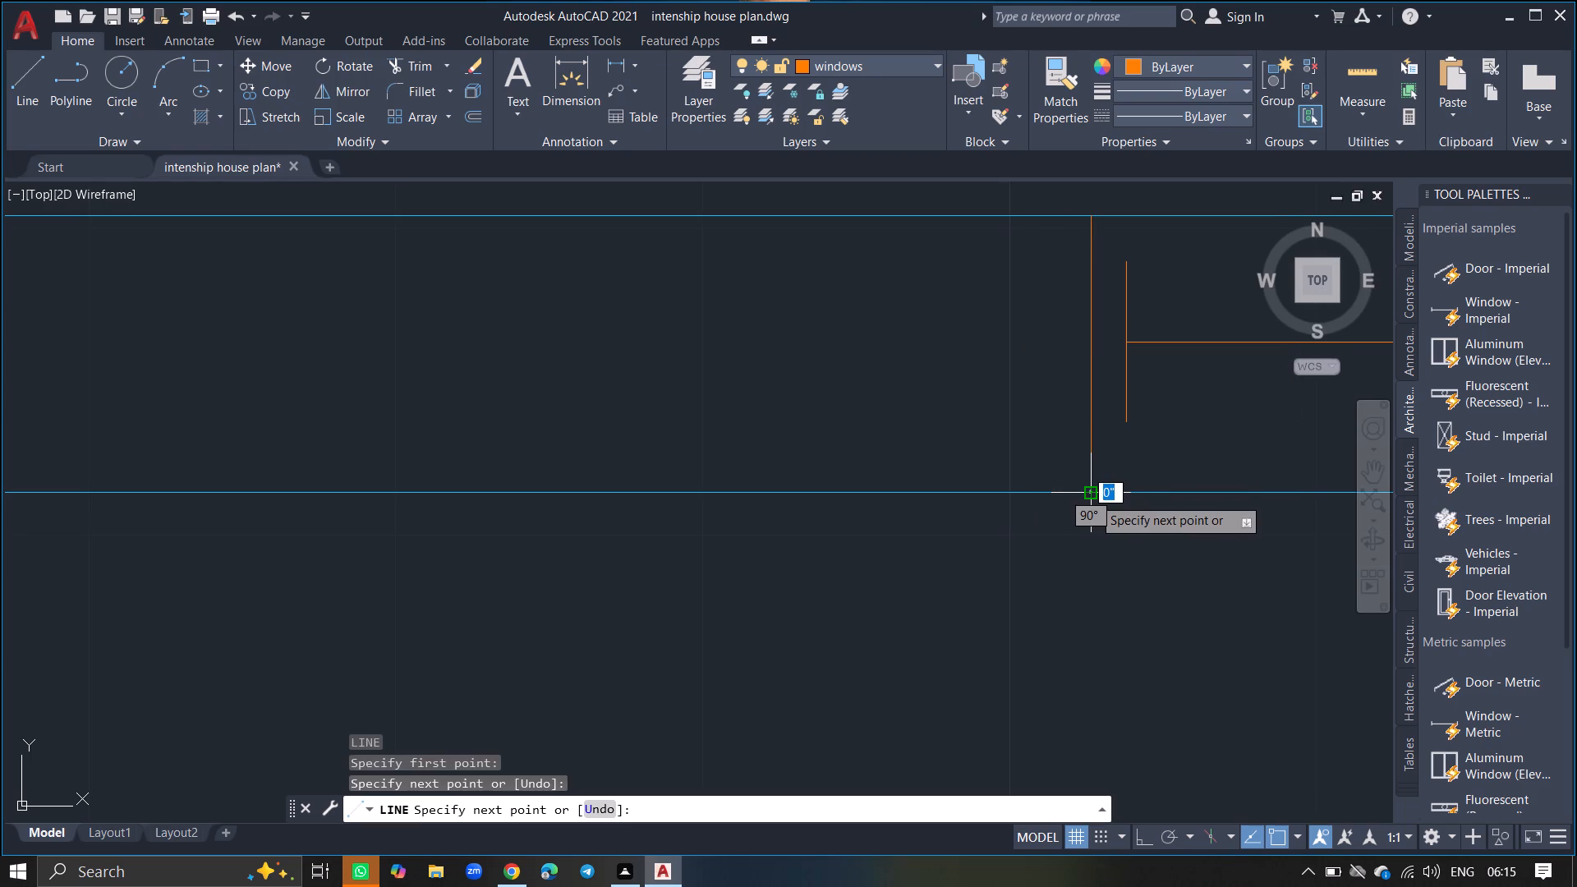
pyautogui.press('Return')
pyautogui.keyDown('ctrl'); pyautogui.scroll(-4, 1092, 497); pyautogui.keyUp('ctrl')
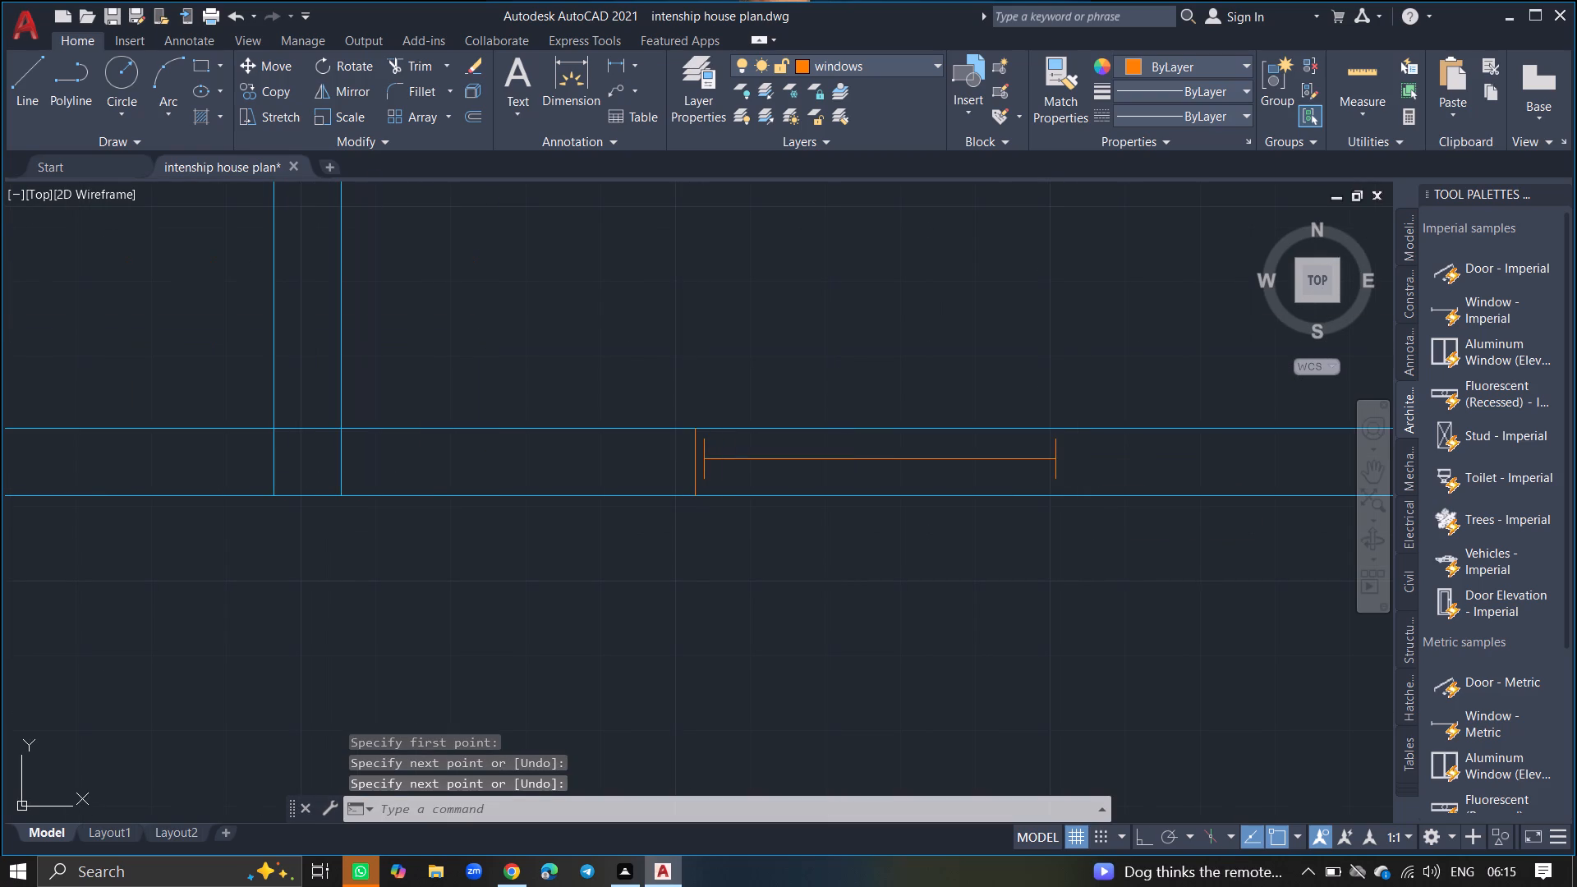
pyautogui.press('l')
pyautogui.press('Return')
pyautogui.keyDown('ctrl'); pyautogui.scroll(2, 1086, 449); pyautogui.keyUp('ctrl')
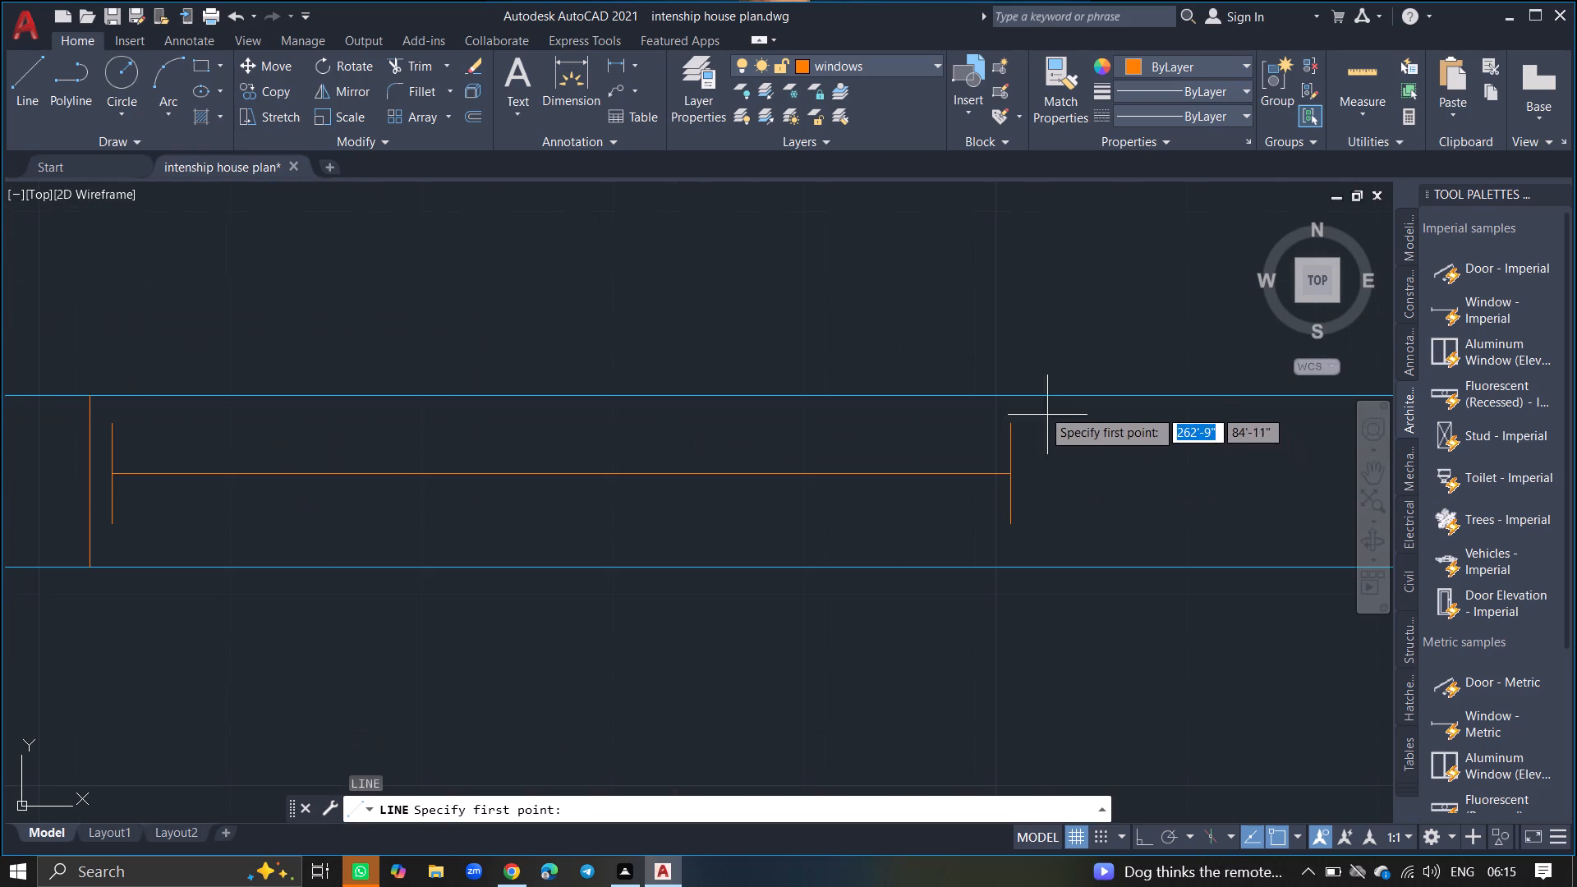
pyautogui.moveTo(1026, 394); pyautogui.dragTo(1041, 509)
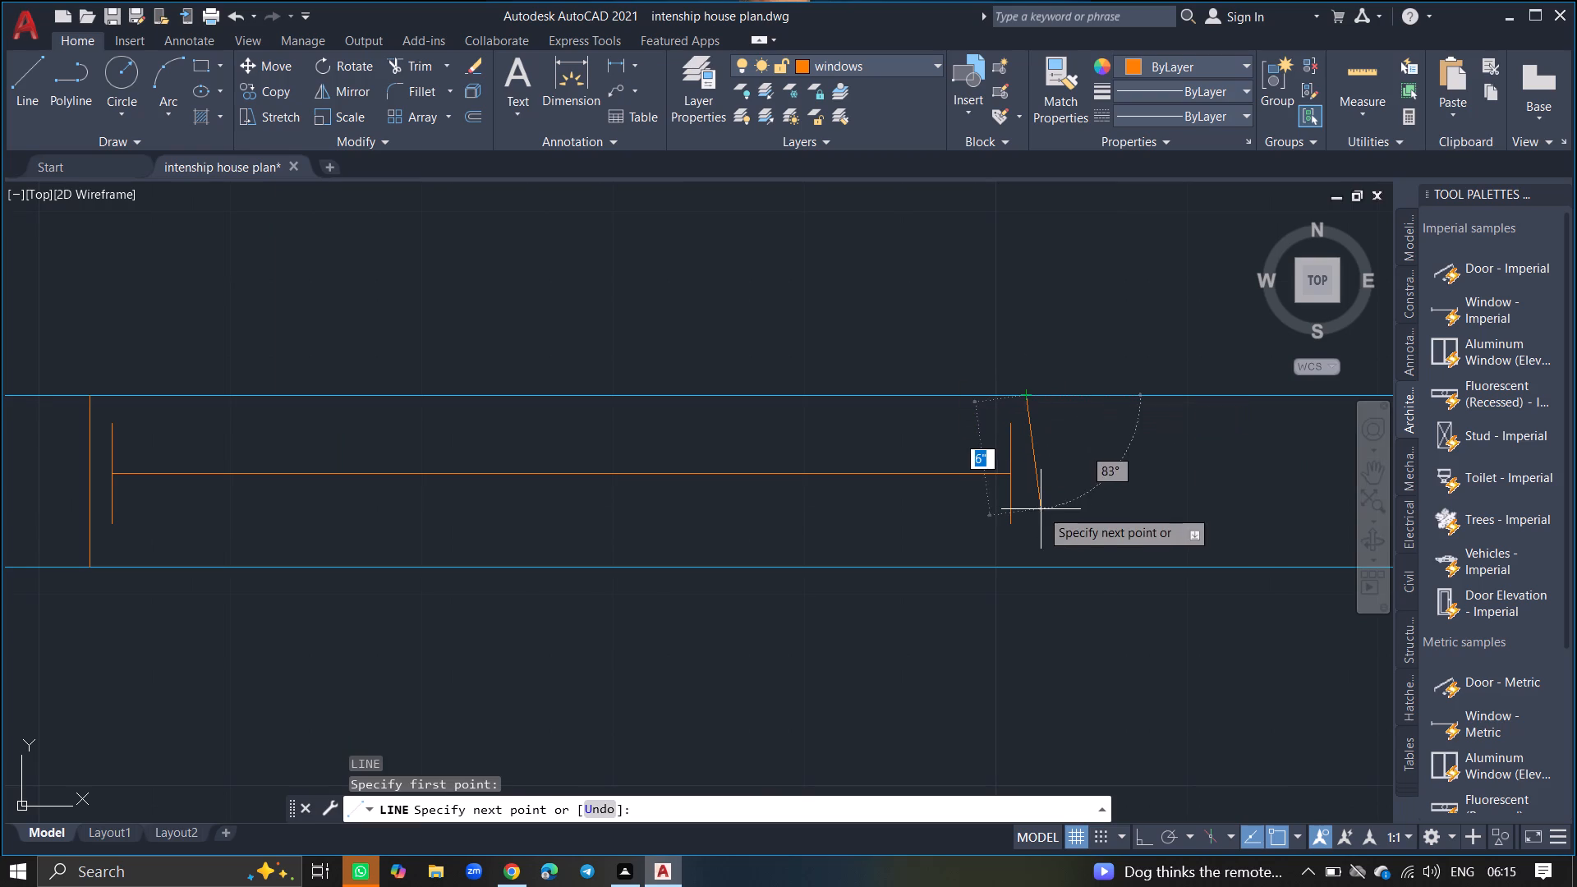
pyautogui.click(1028, 573)
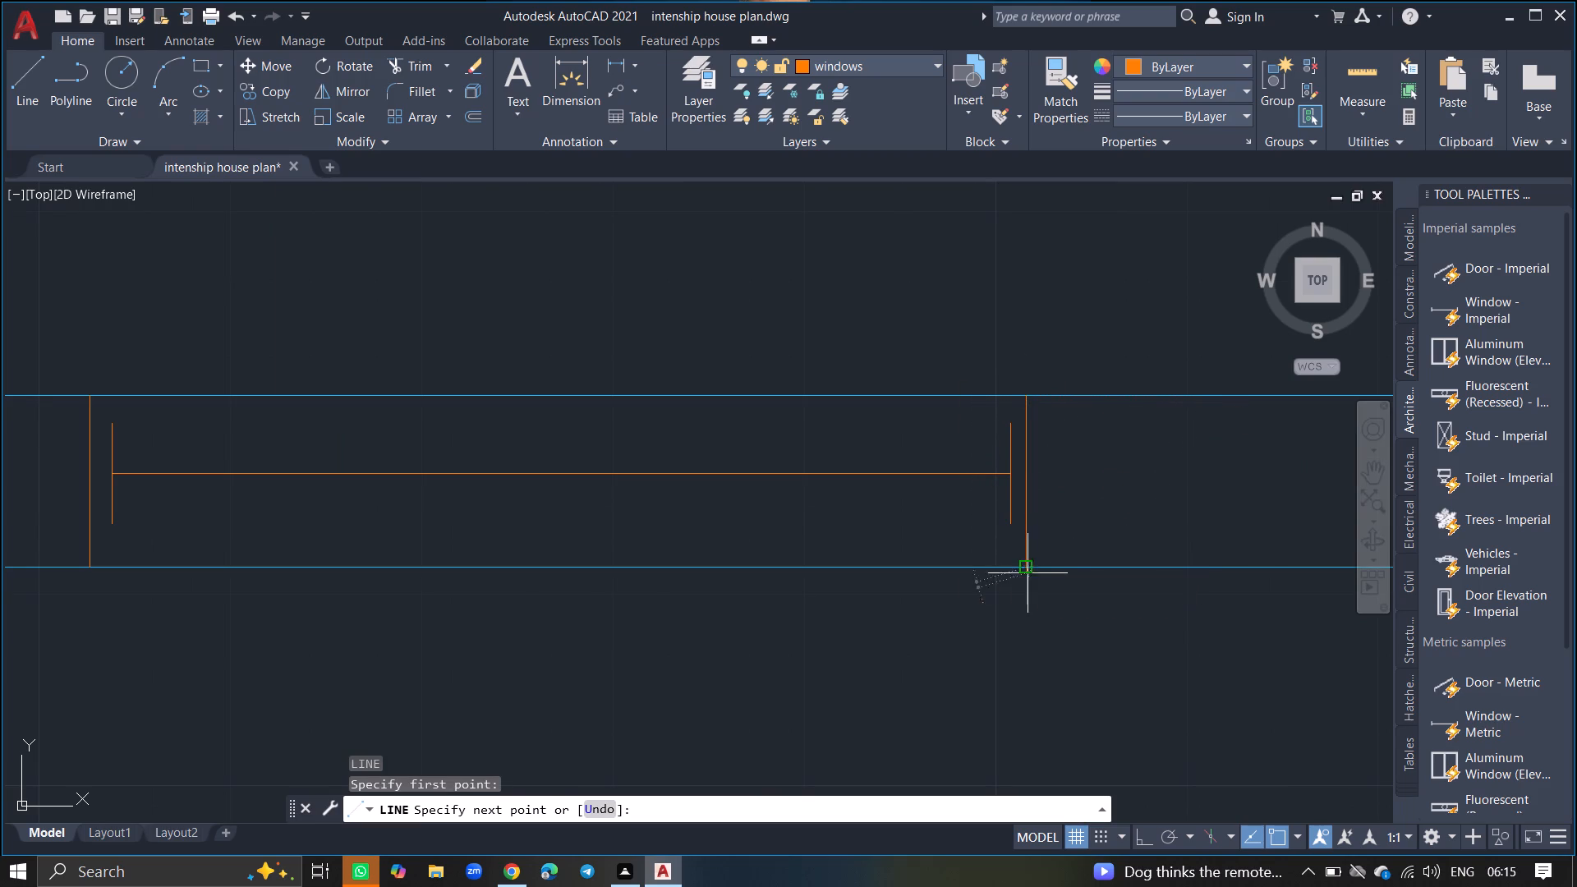
pyautogui.press('Return')
# Copy the bottom-left room's window block from its midpoint about 39'-1" at 91° into the top-left room's upper exterior wall.
pyautogui.keyDown('ctrl'); pyautogui.scroll(-3, 1028, 573); pyautogui.keyUp('ctrl')
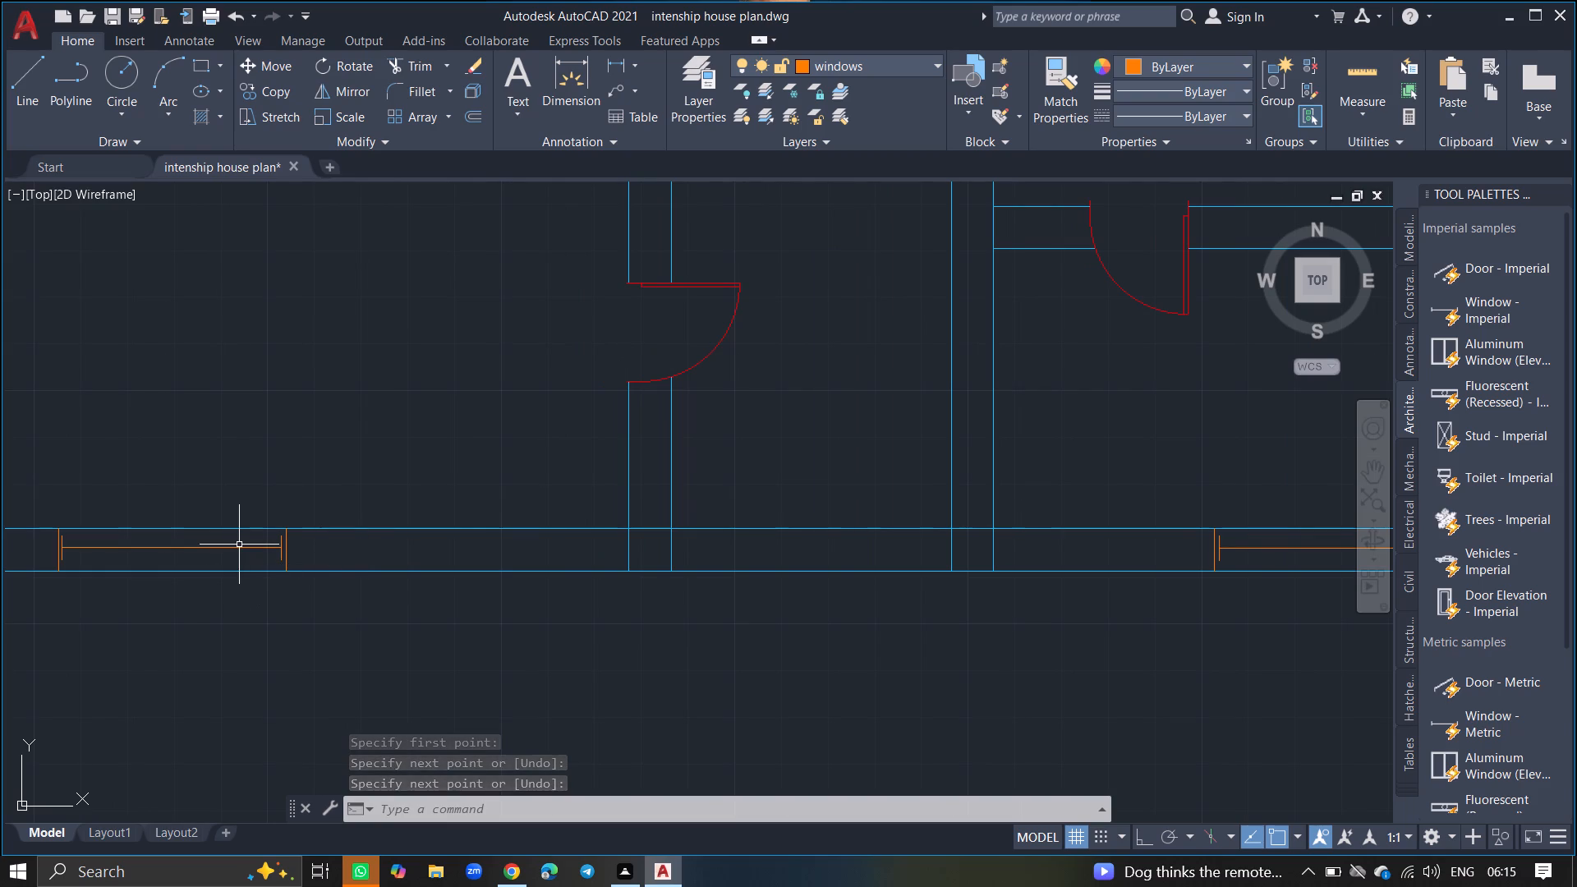
pyautogui.click(239, 548)
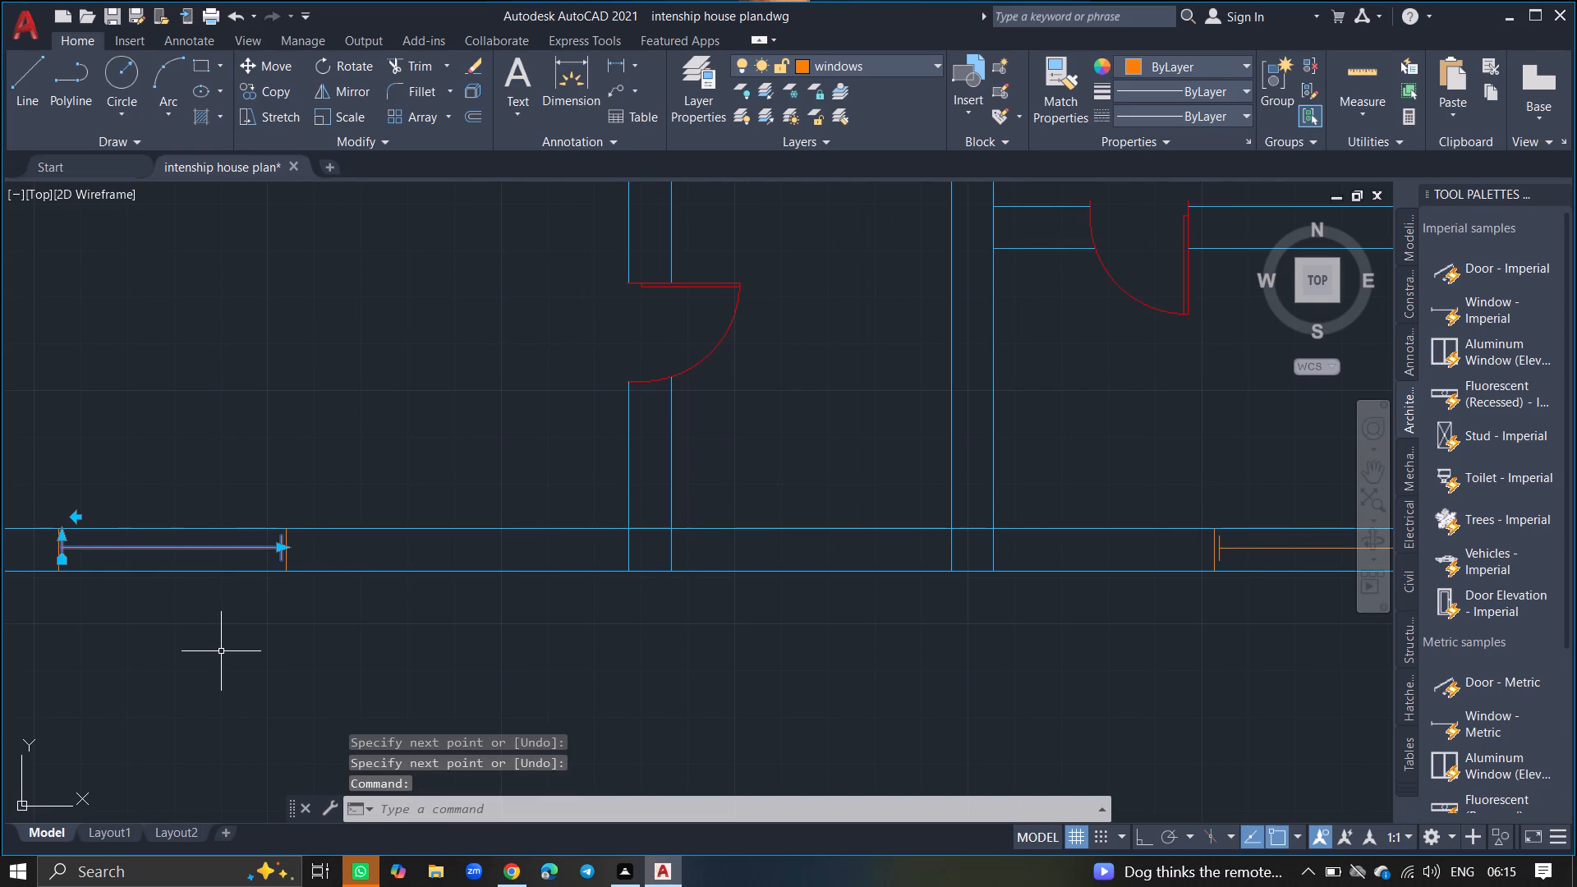
pyautogui.write('copy')
pyautogui.press('Return')
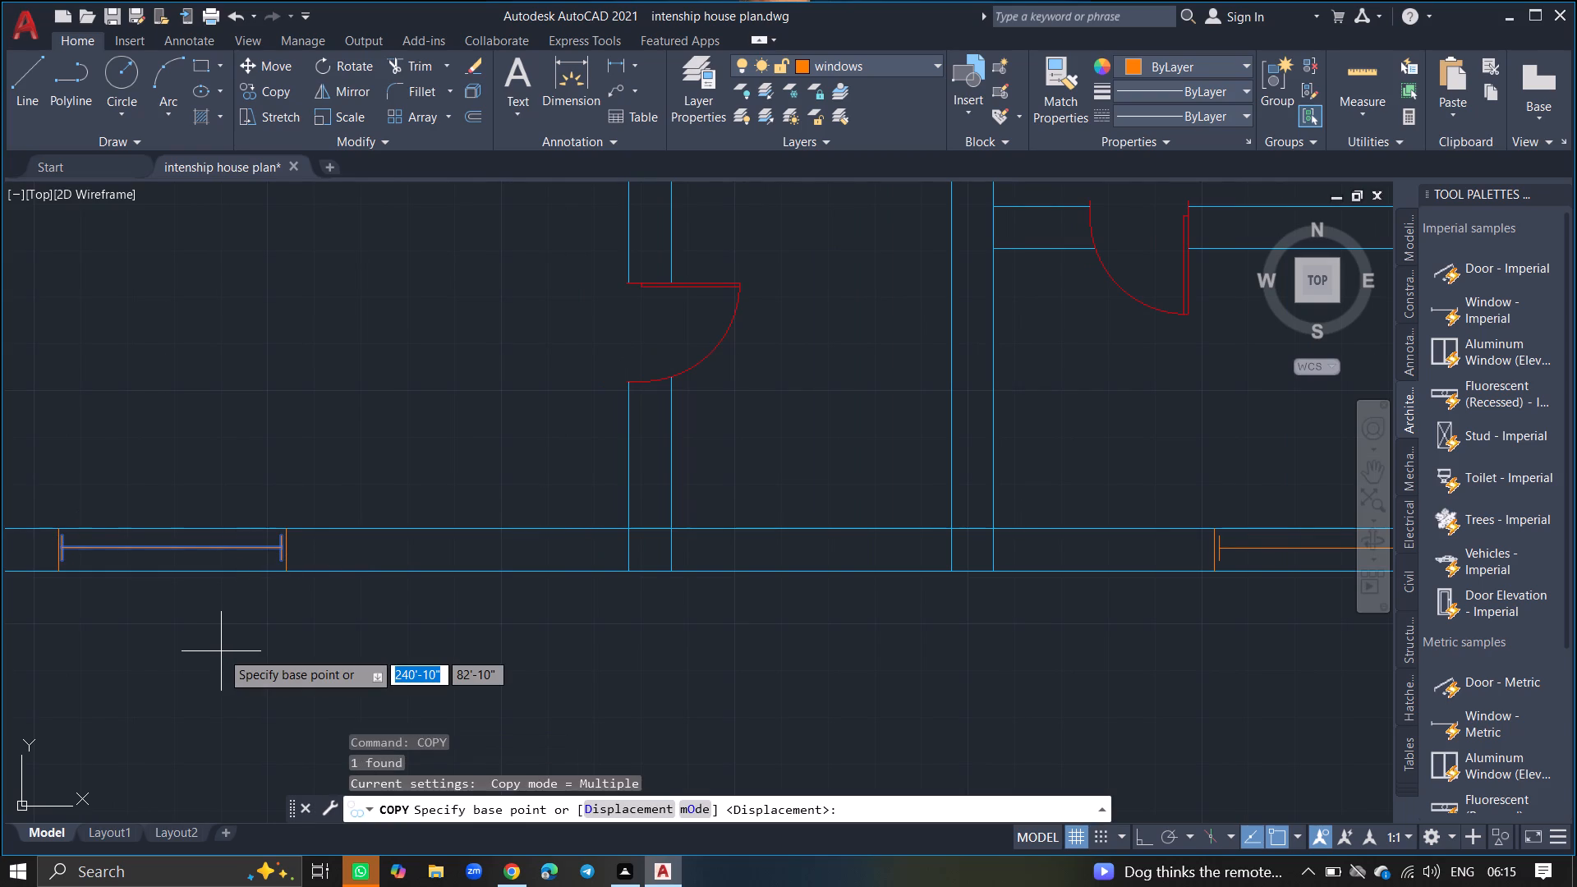
pyautogui.click(169, 546)
pyautogui.keyDown('ctrl'); pyautogui.scroll(-4, 227, 439); pyautogui.keyUp('ctrl')
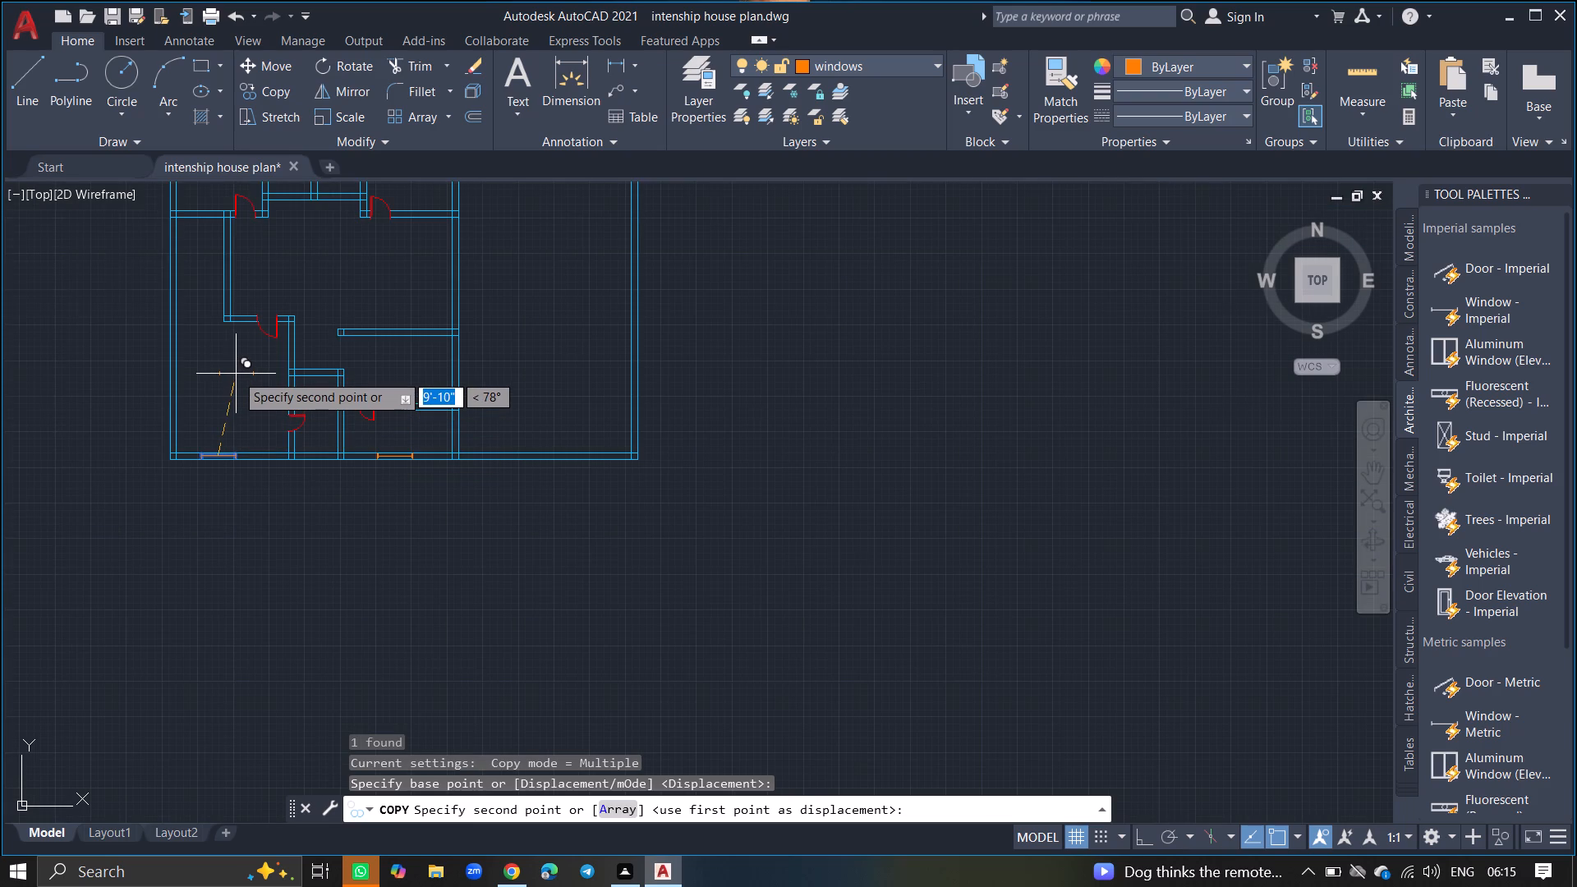
pyautogui.keyDown('ctrl'); pyautogui.scroll(-2, 236, 374); pyautogui.keyUp('ctrl')
pyautogui.keyDown('ctrl'); pyautogui.scroll(6, 227, 277); pyautogui.keyUp('ctrl')
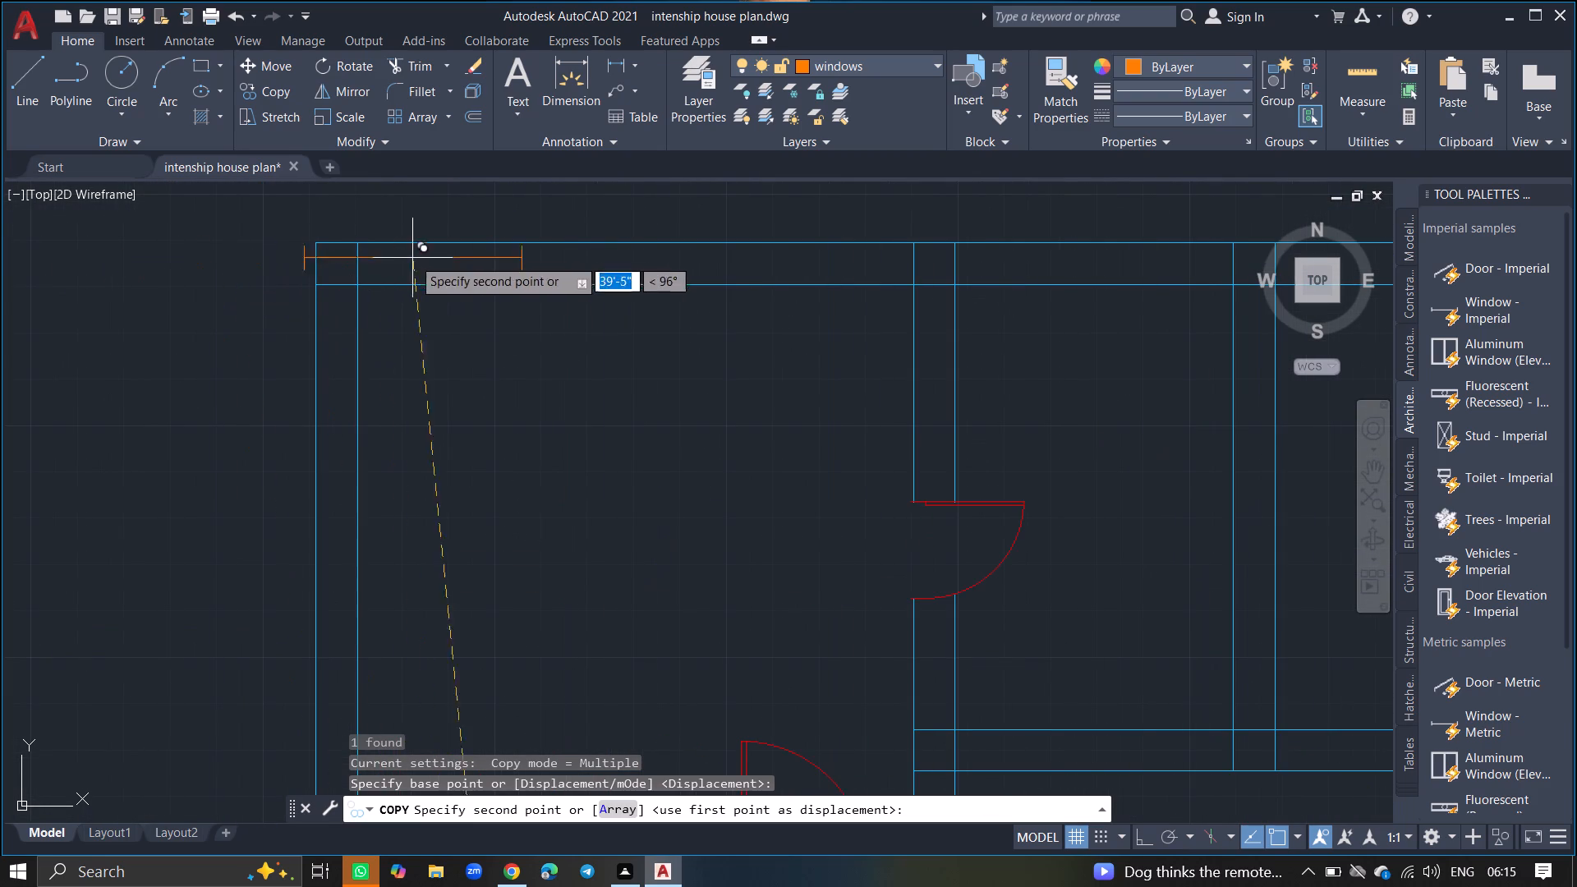
pyautogui.click(590, 264)
pyautogui.press('Return')
# Draw a vertical line across the full upper wall thickness just outside each end of the top-left room's window.
pyautogui.press('l')
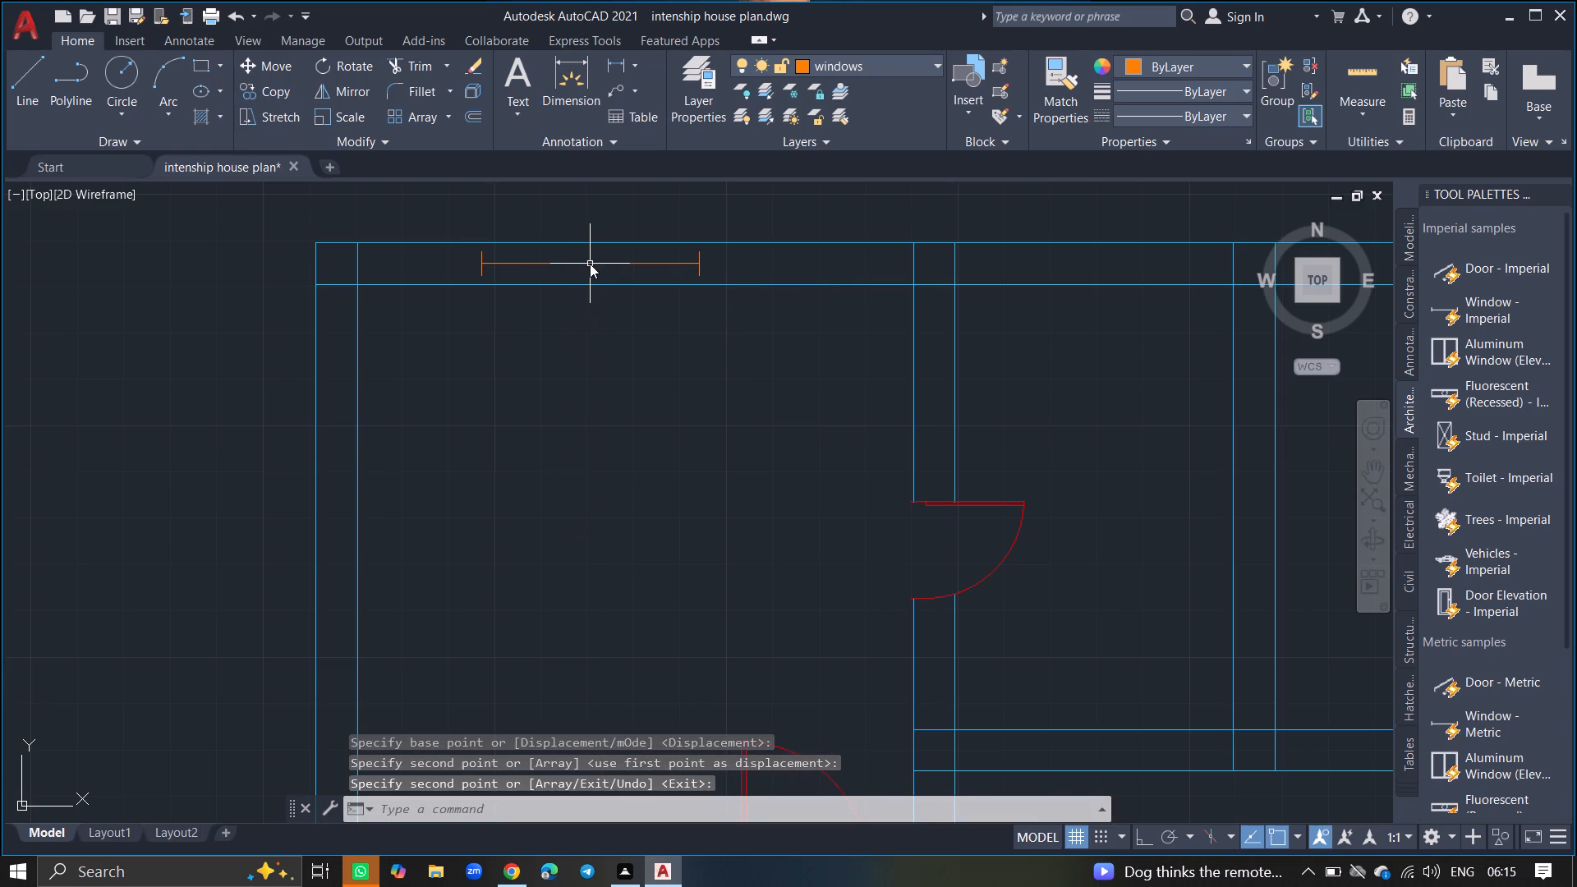
pyautogui.press('Return')
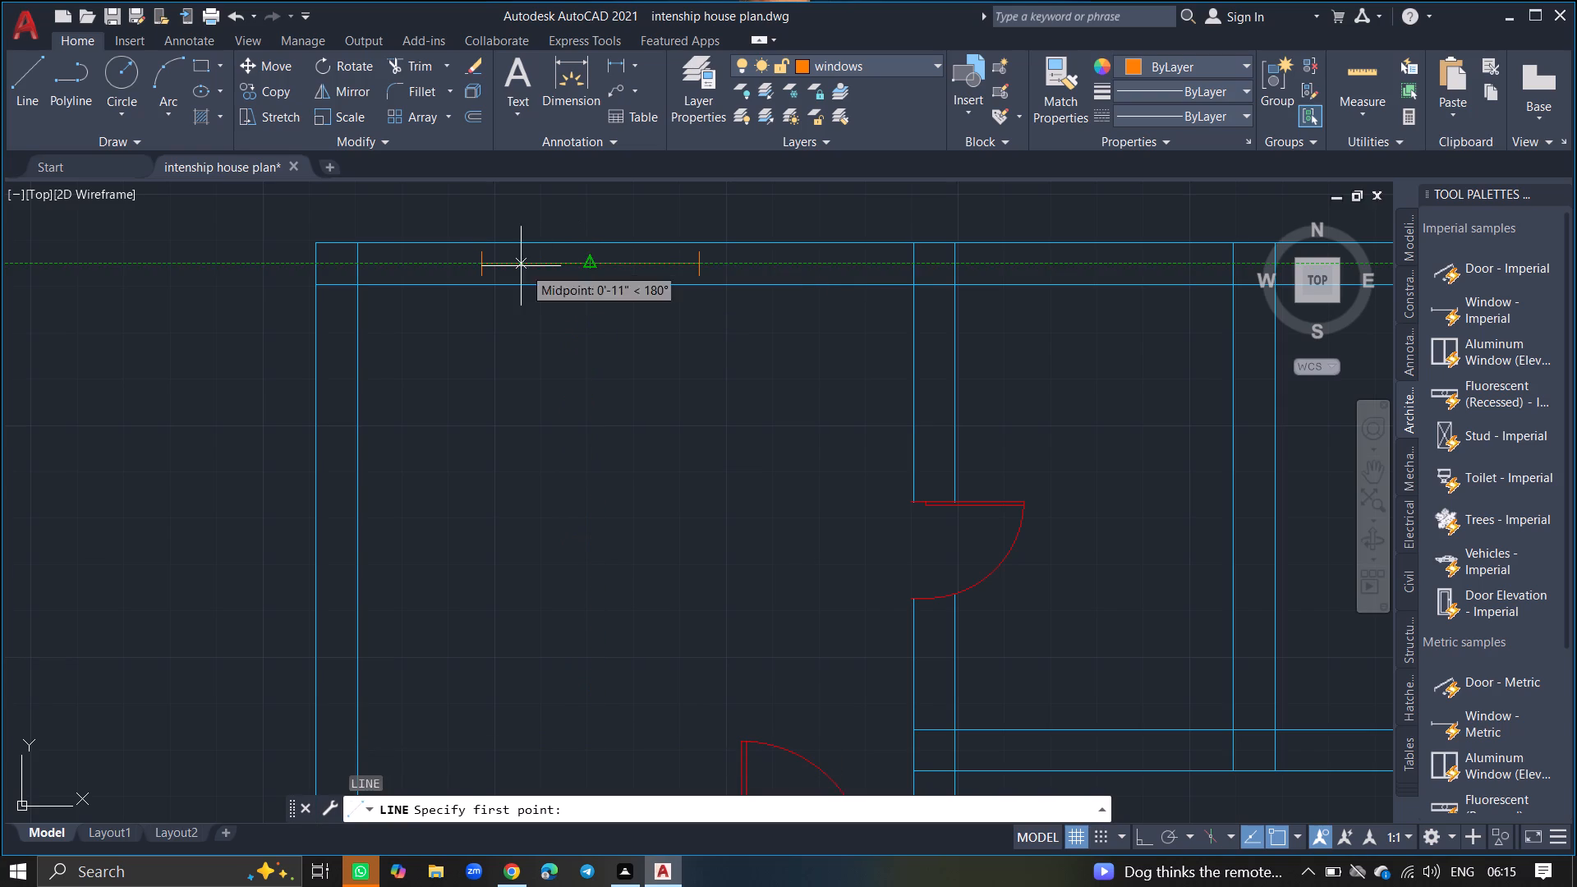
pyautogui.keyDown('ctrl'); pyautogui.scroll(2, 477, 252); pyautogui.keyUp('ctrl')
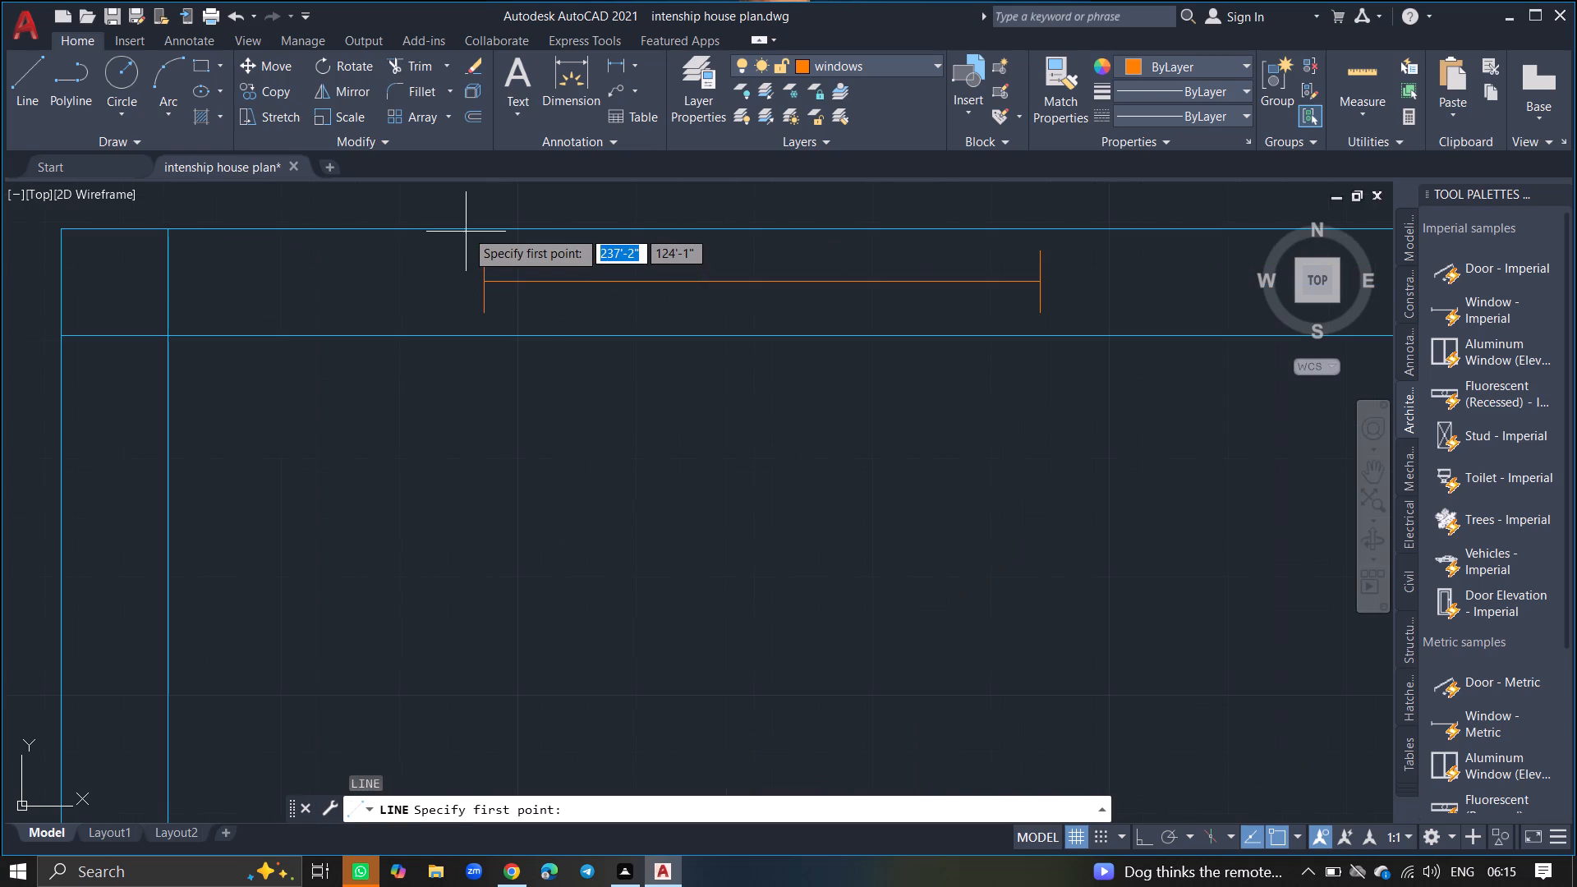
pyautogui.moveTo(468, 231); pyautogui.dragTo(468, 324)
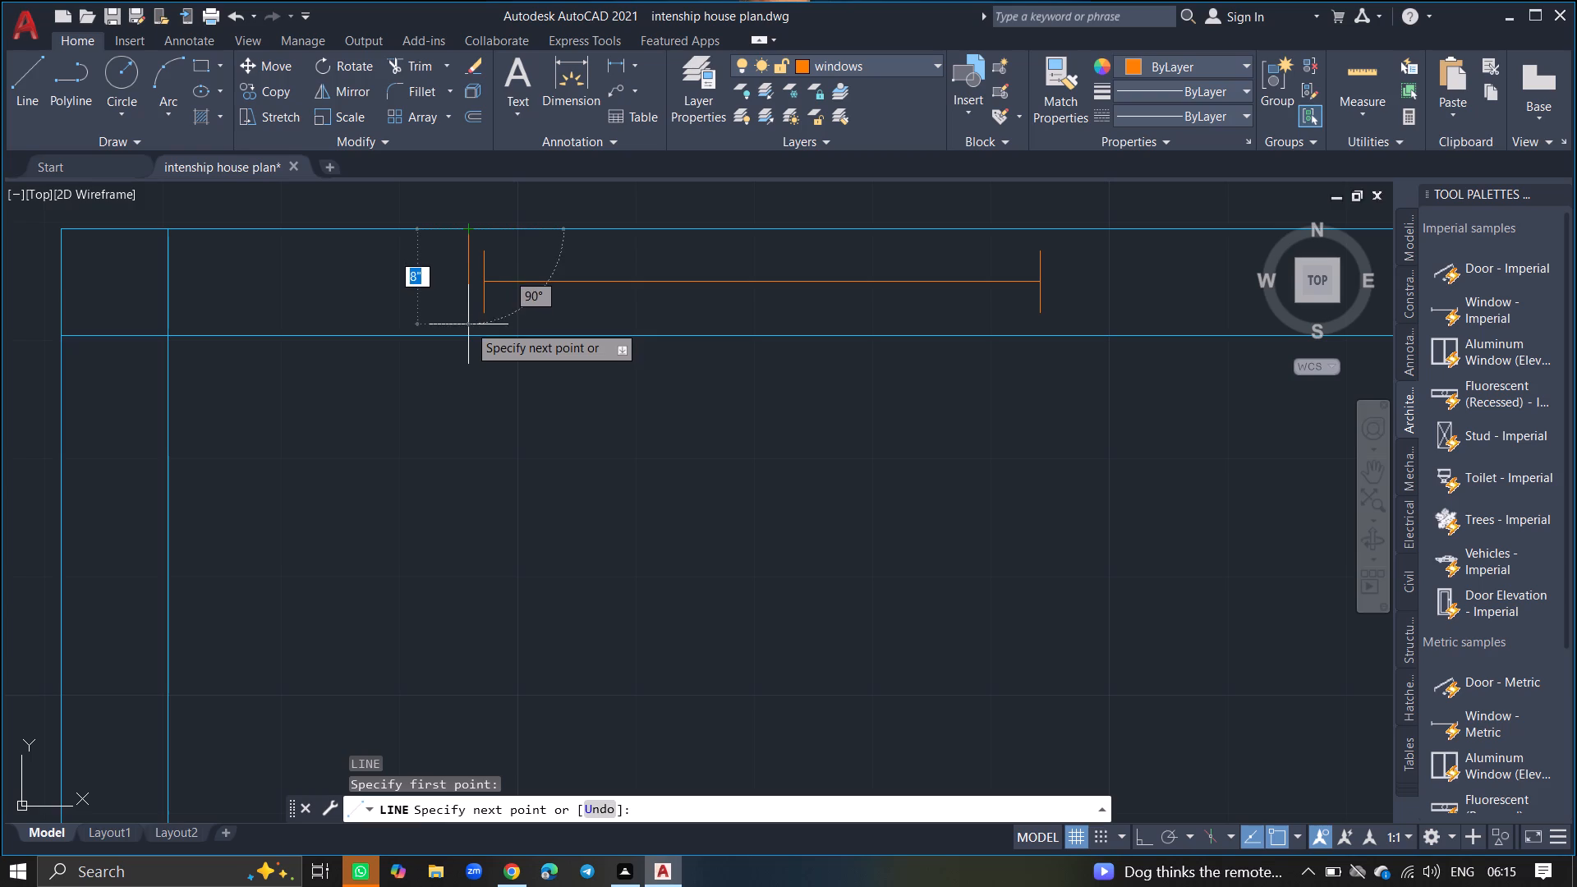
pyautogui.moveTo(468, 324); pyautogui.dragTo(468, 337)
pyautogui.click(468, 337)
pyautogui.press('Return')
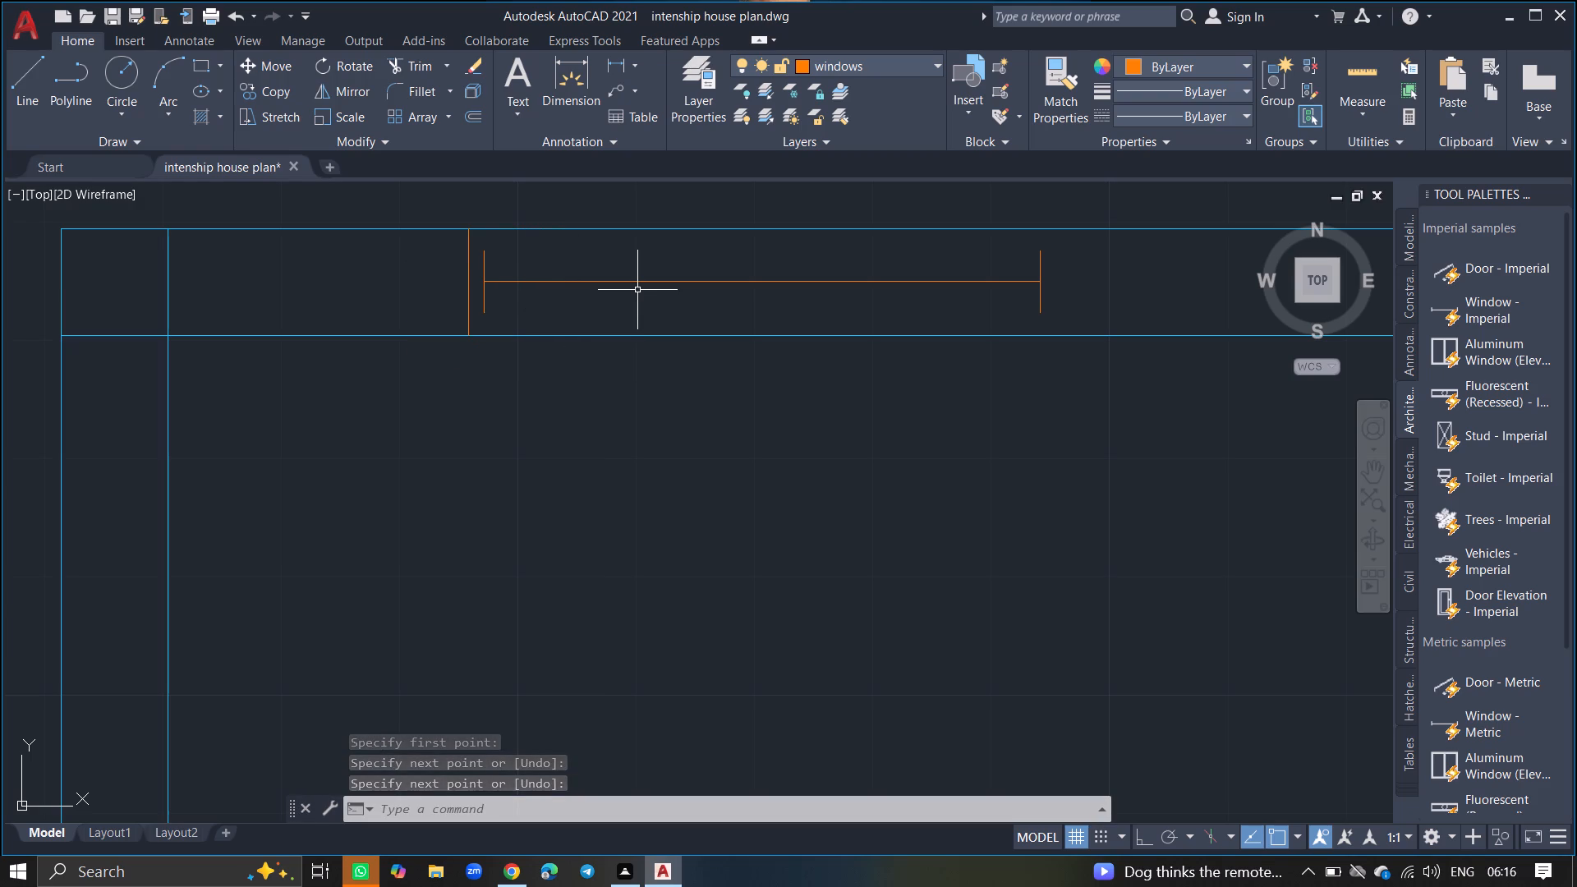
pyautogui.press('l')
pyautogui.press('Return')
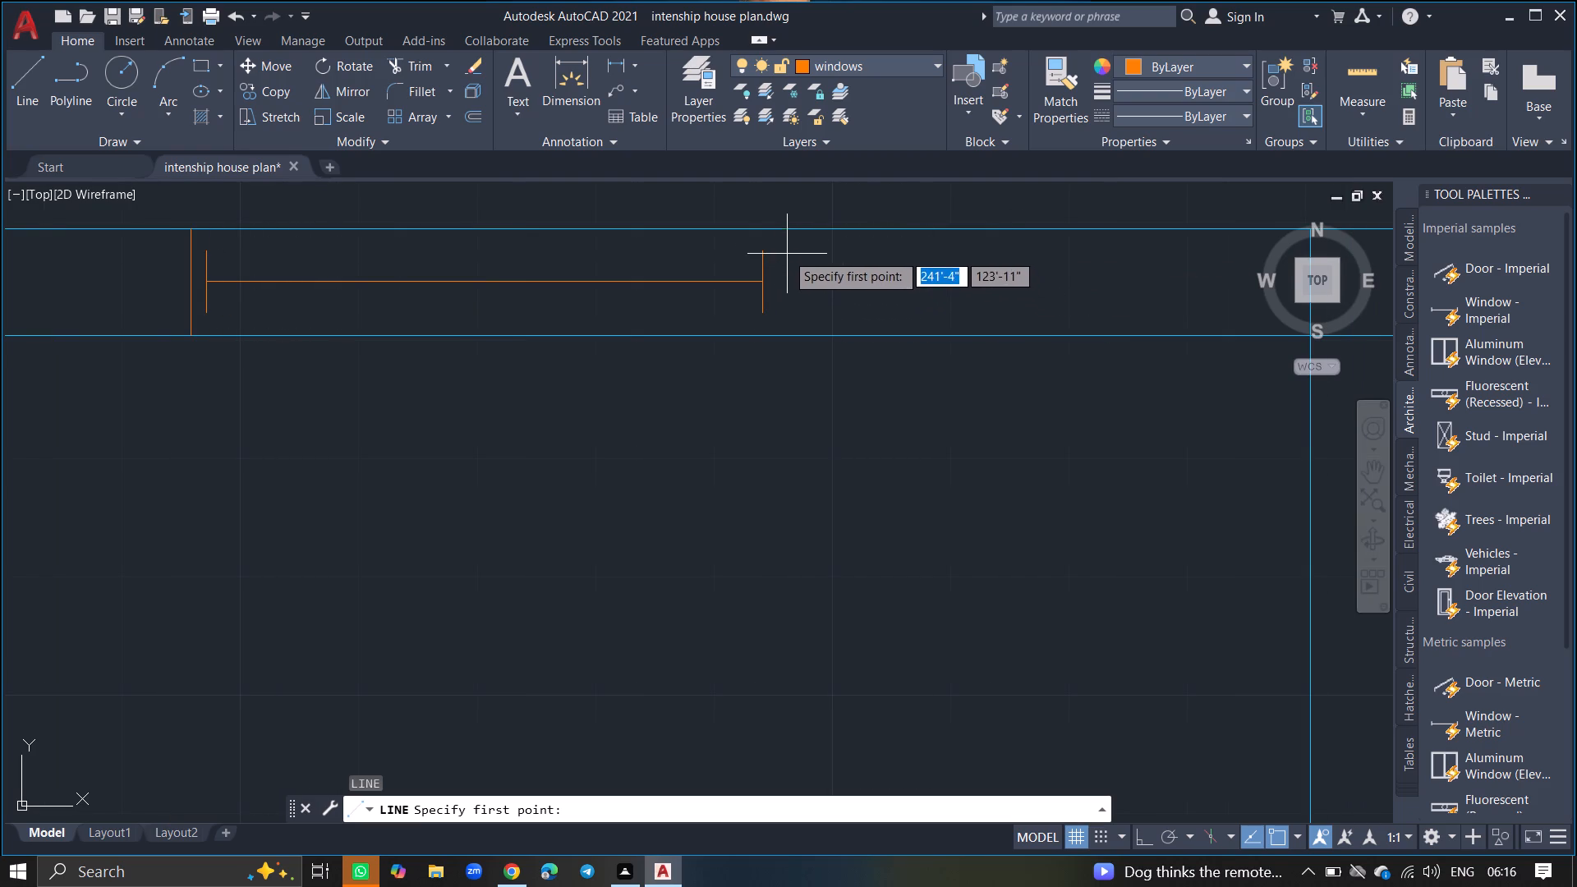
pyautogui.moveTo(772, 227); pyautogui.dragTo(778, 319)
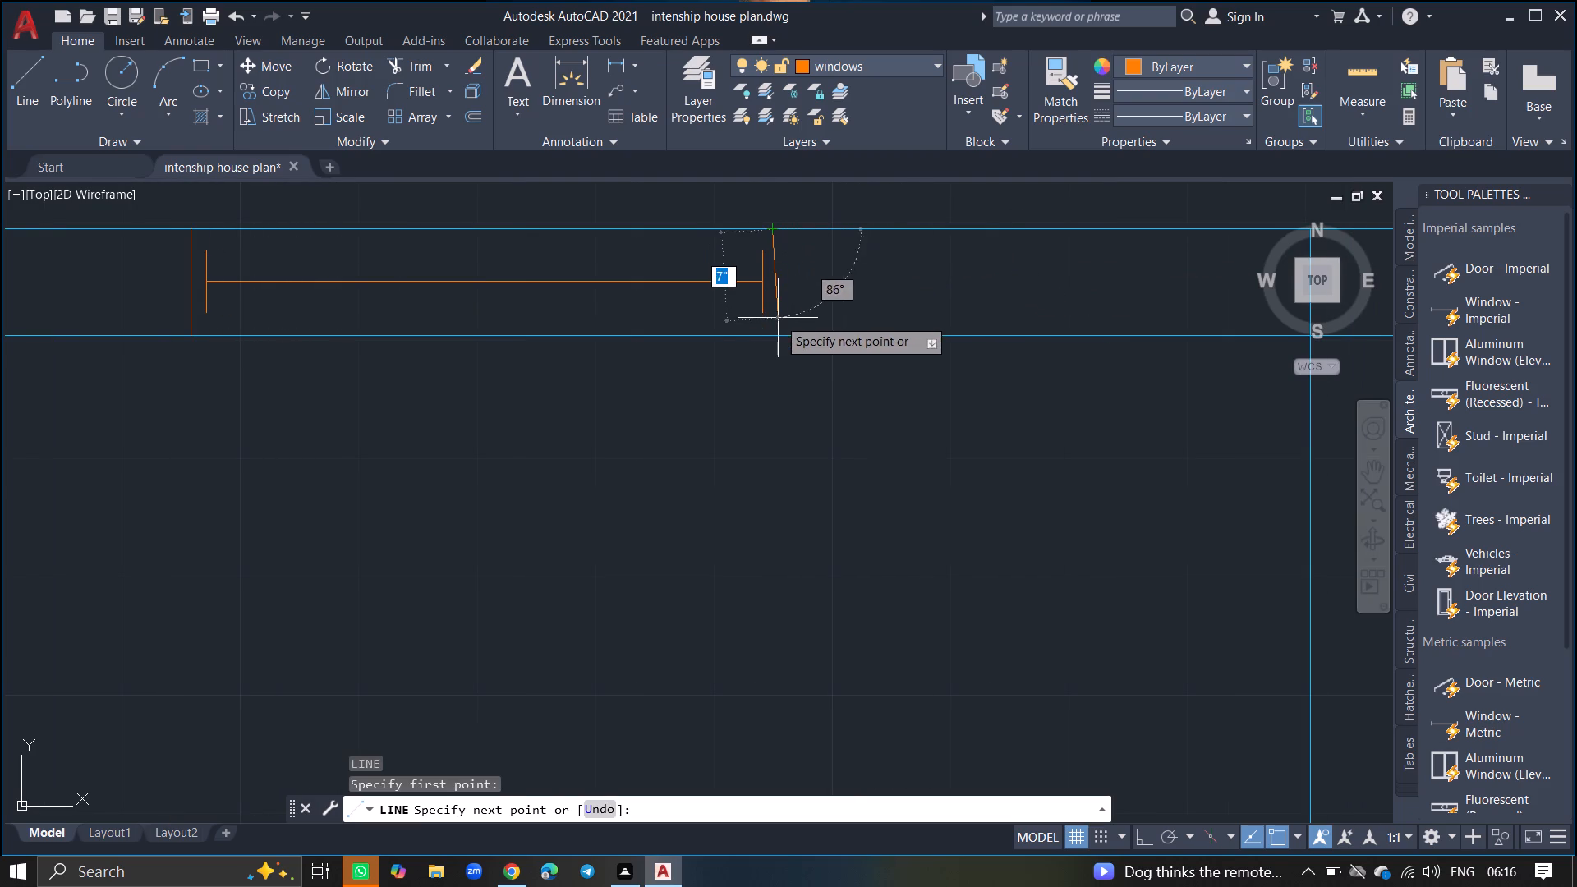
pyautogui.moveTo(778, 319); pyautogui.dragTo(774, 336)
pyautogui.click(774, 336)
pyautogui.press('Return')
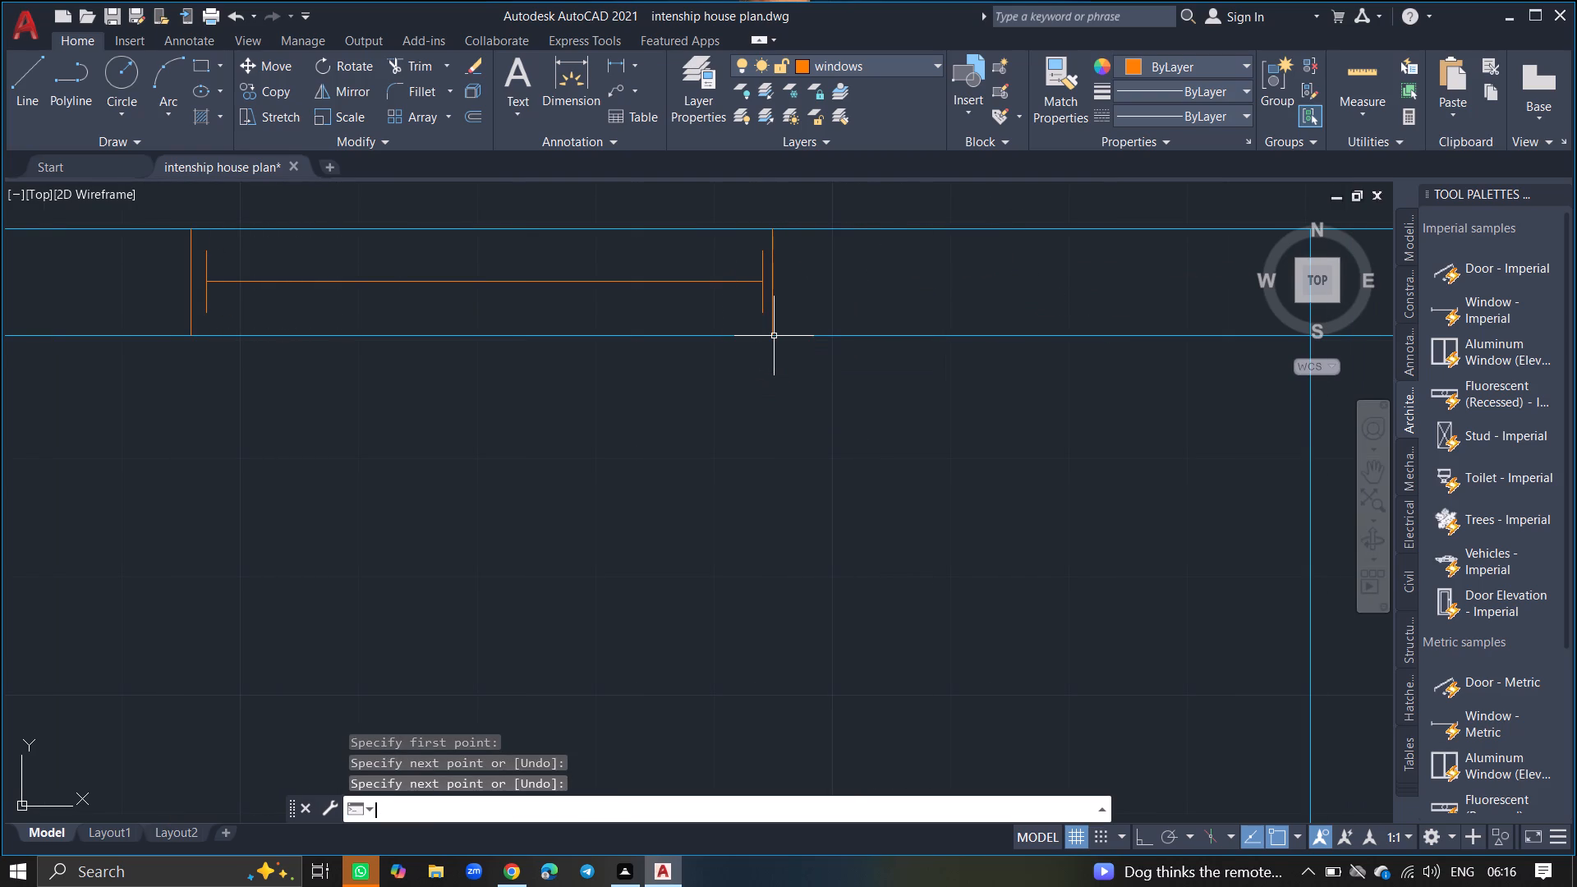
# Copy the top-left window block from its midpoint about 22'-8" at 0° along the upper wall, into the room beyond the two small middle rooms.
pyautogui.keyDown('ctrl'); pyautogui.scroll(-3, 774, 336); pyautogui.keyUp('ctrl')
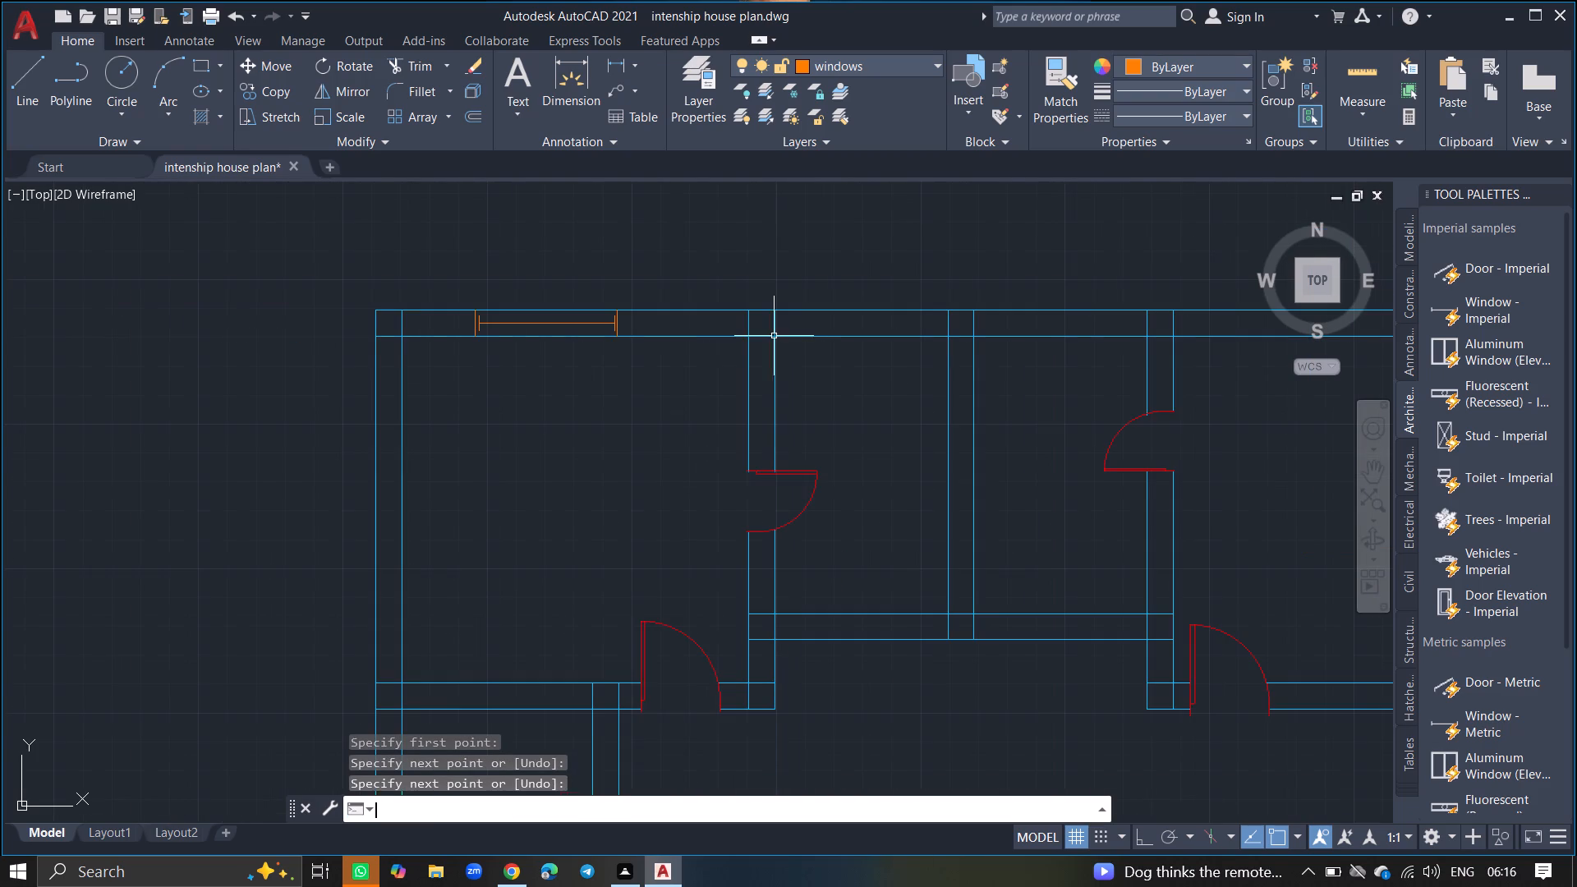
pyautogui.click(595, 323)
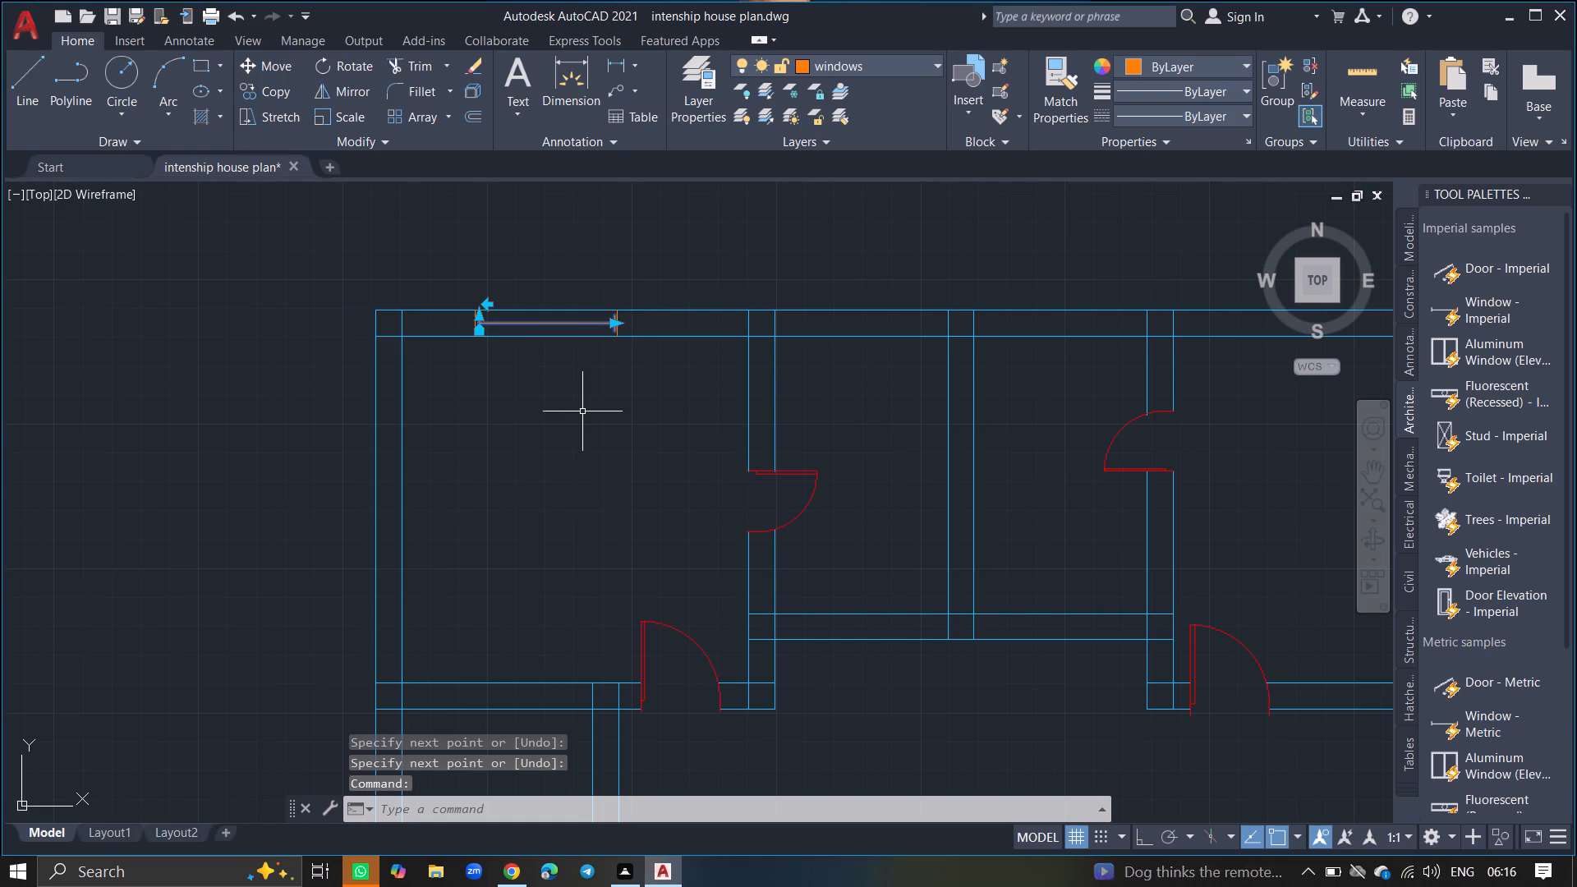
pyautogui.write('cop')
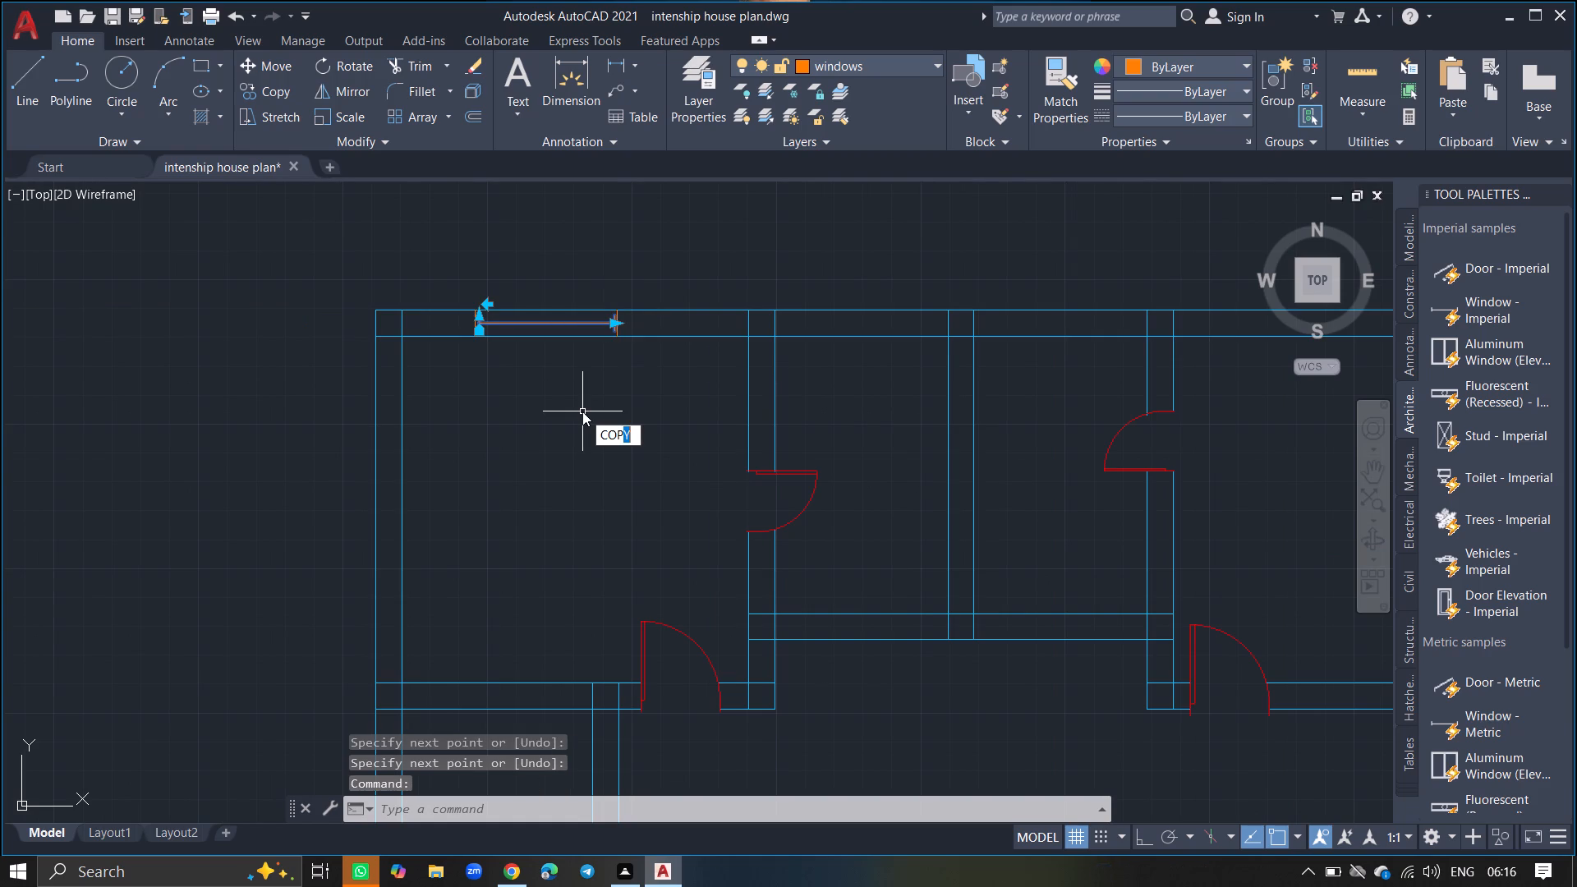
pyautogui.press('y')
pyautogui.press('Return')
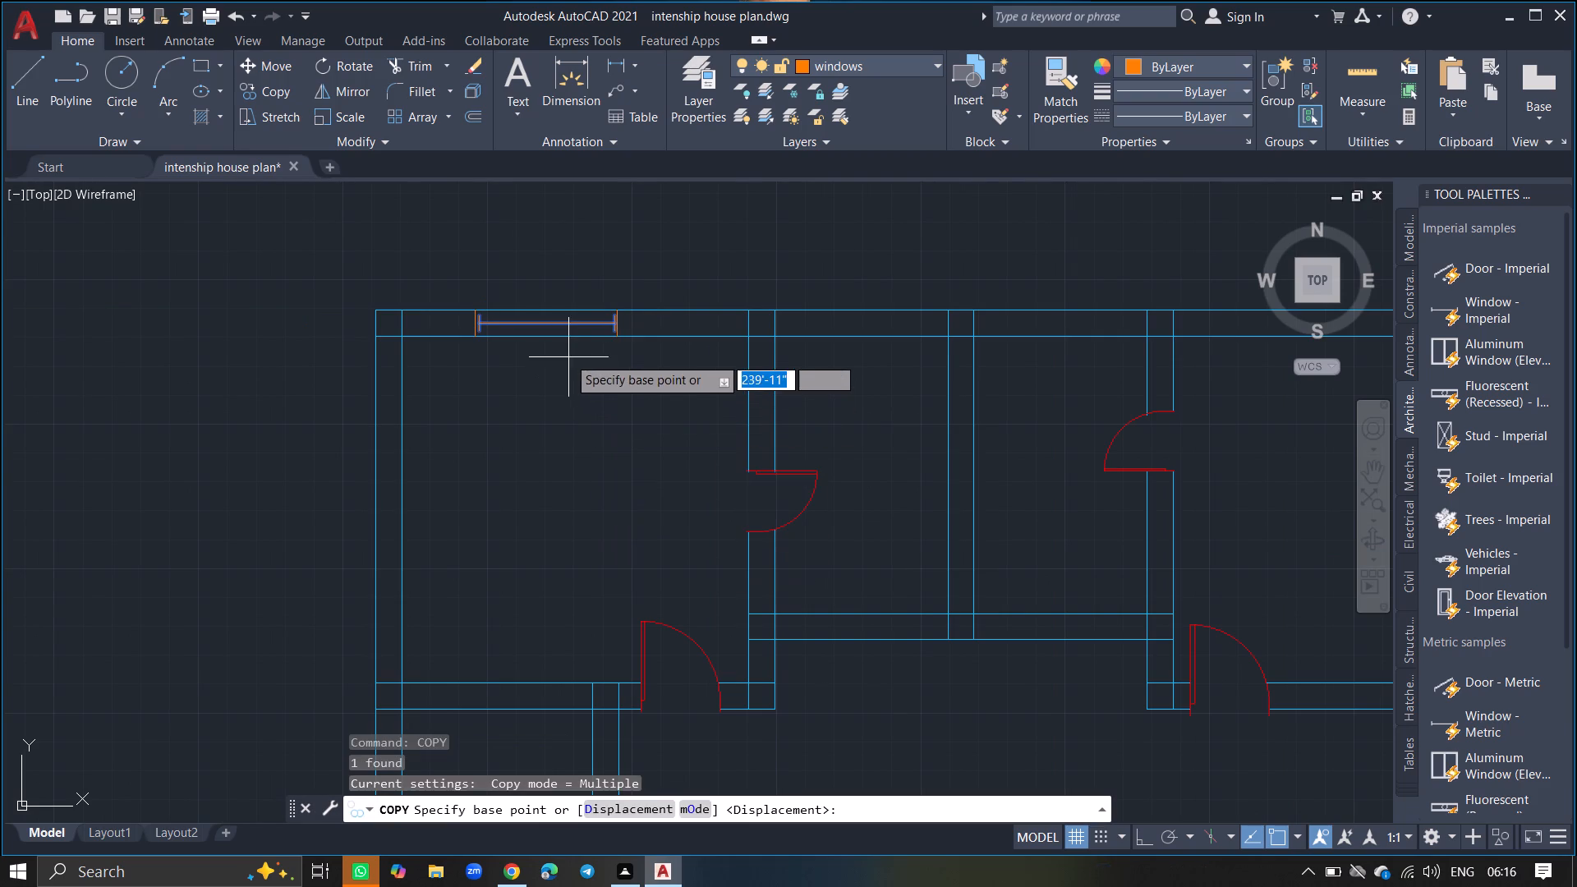
pyautogui.click(557, 320)
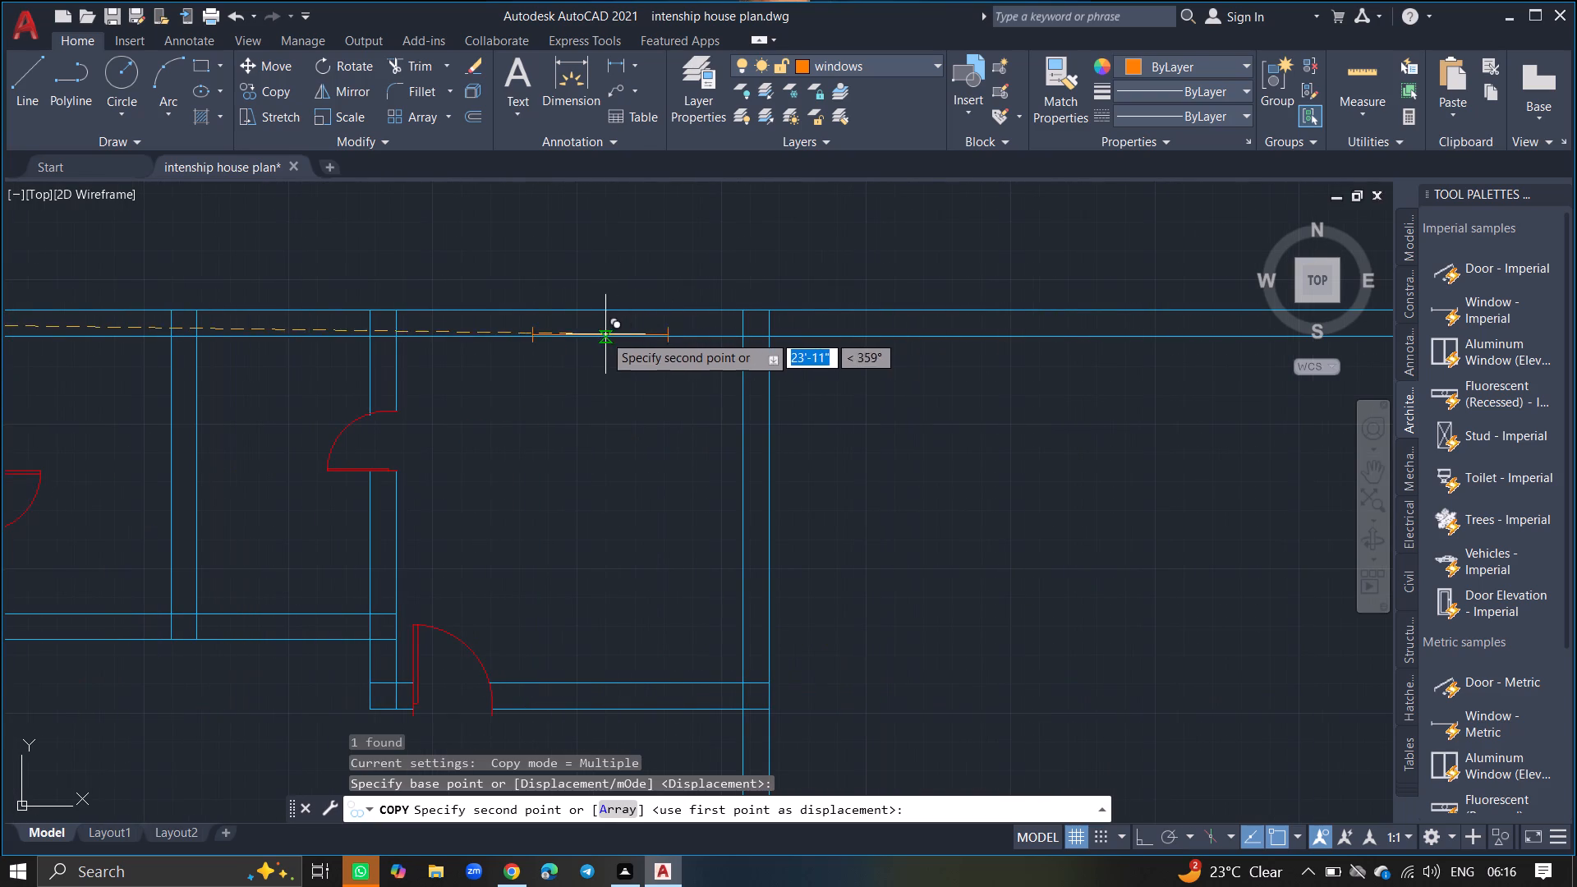
pyautogui.keyDown('ctrl'); pyautogui.scroll(2, 571, 329); pyautogui.keyUp('ctrl')
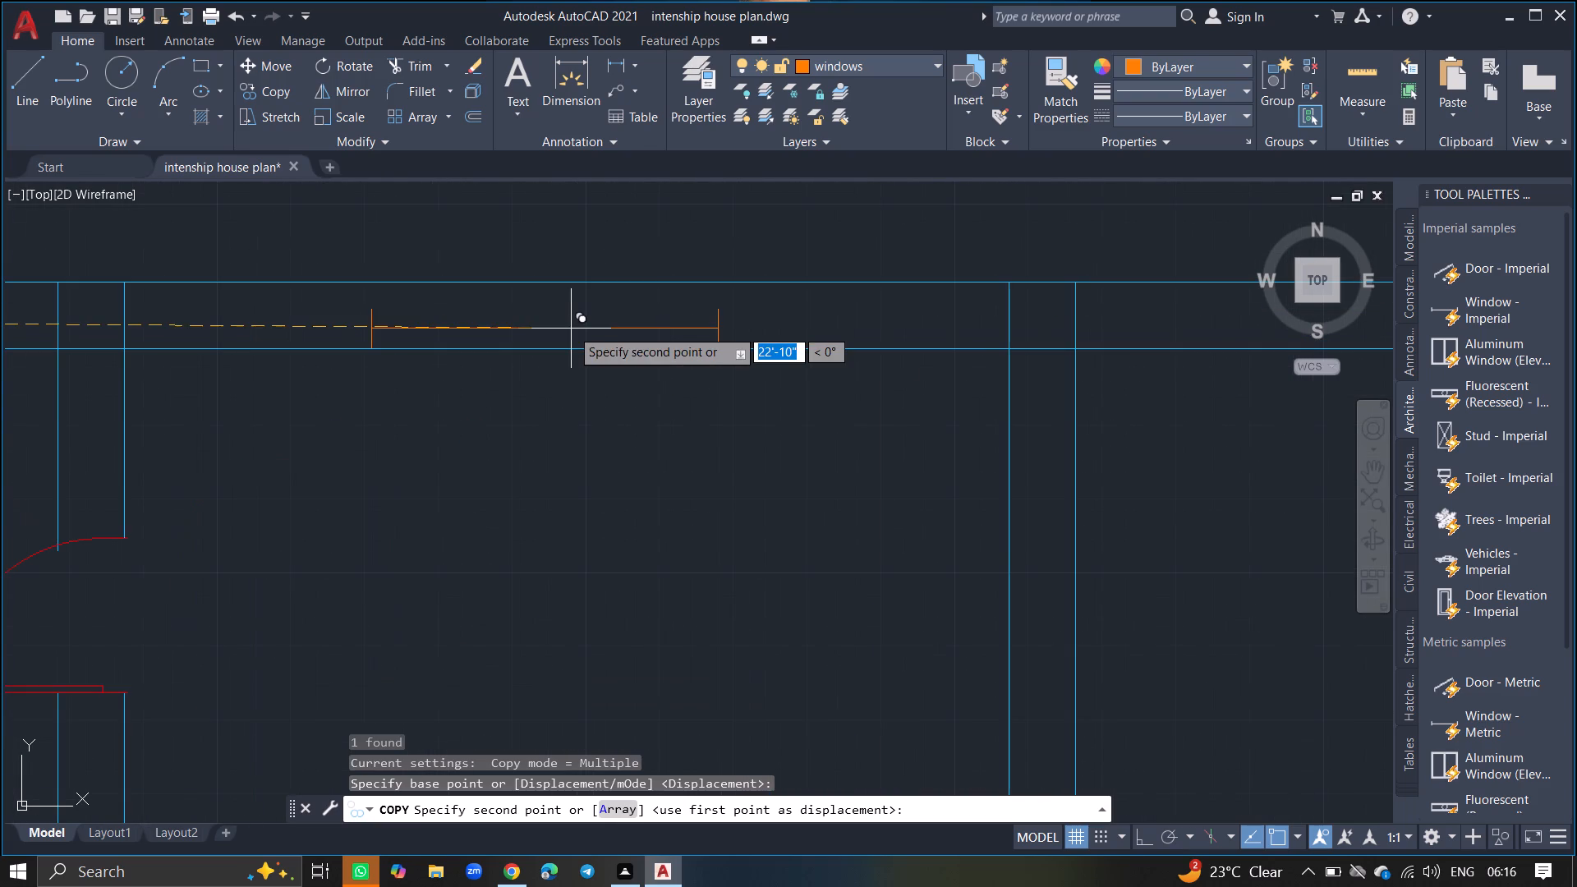
pyautogui.click(558, 316)
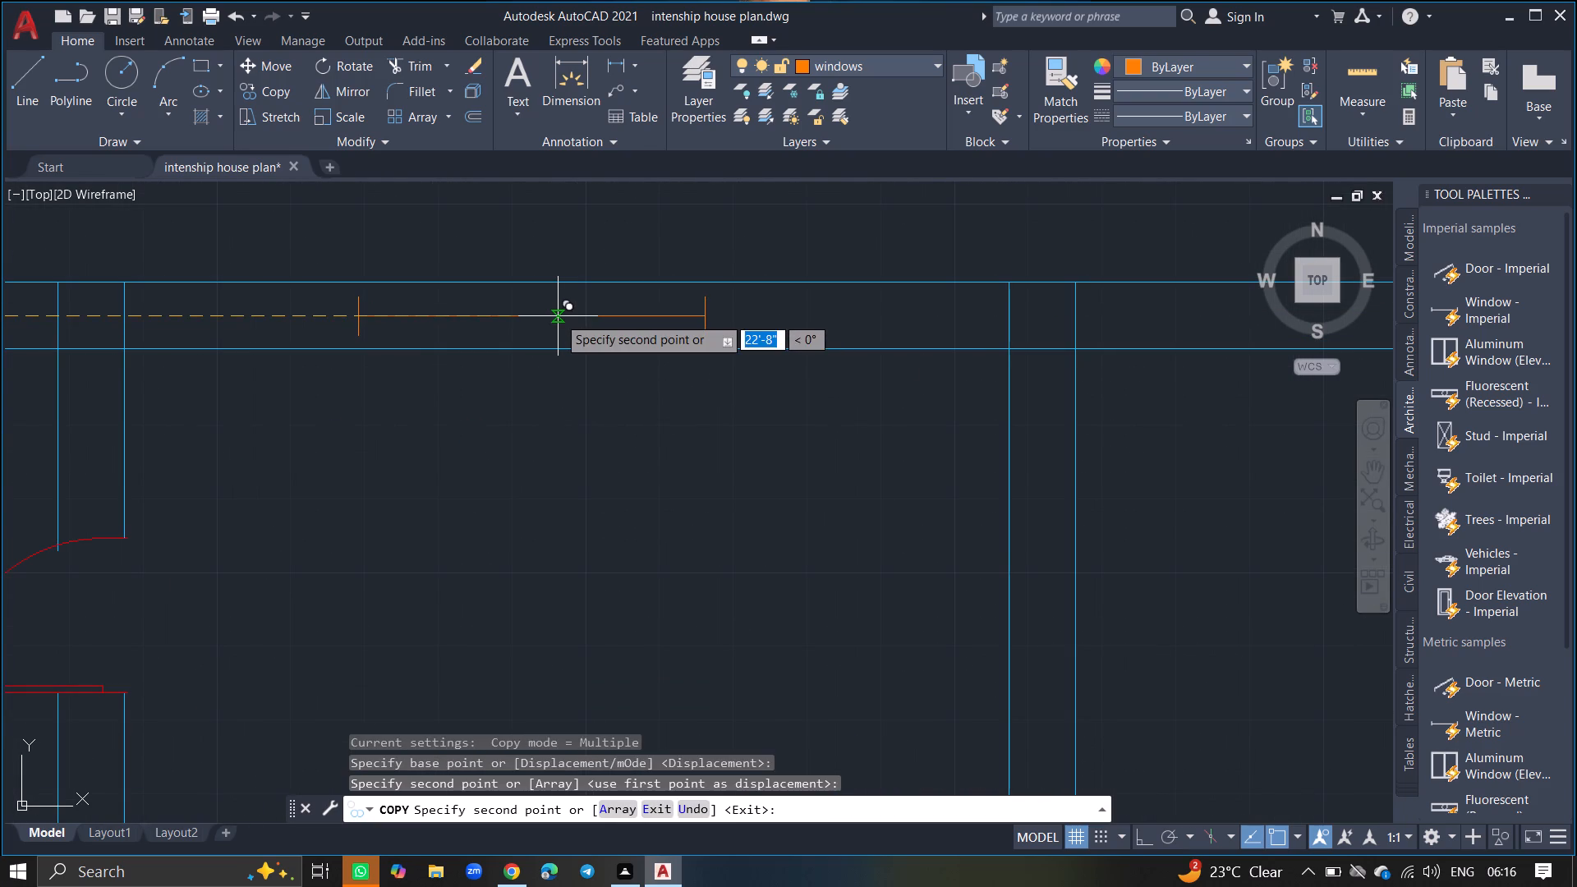
pyautogui.press('Return')
# Draw a vertical line across the full upper wall thickness just outside each end of the window in the room beyond the two small middle rooms.
pyautogui.press('l')
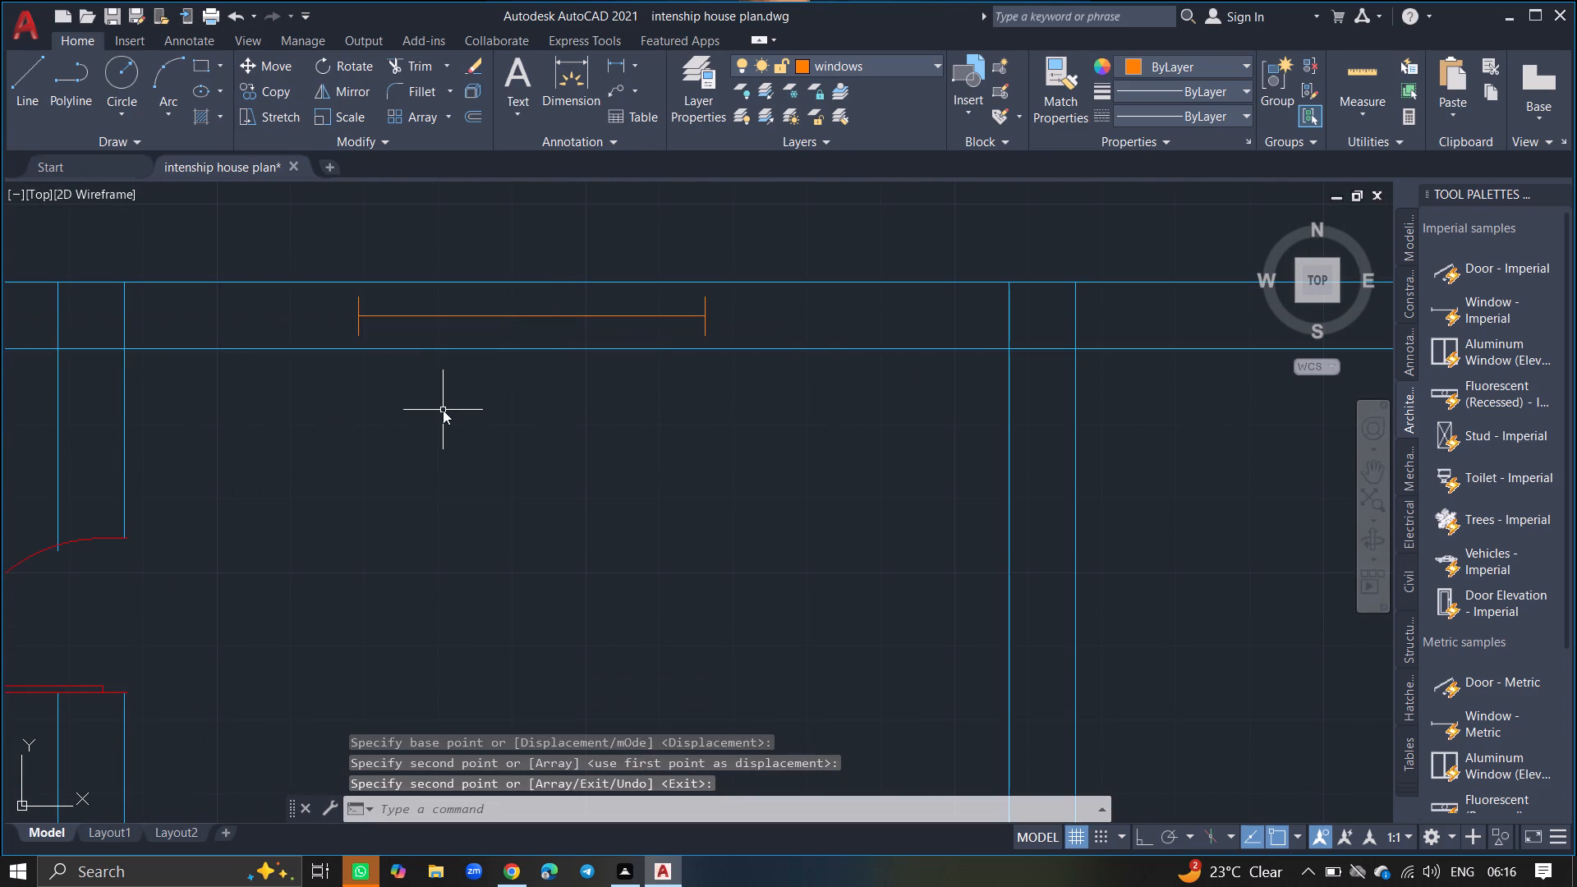
pyautogui.press('Return')
pyautogui.keyDown('ctrl'); pyautogui.scroll(3, 337, 301); pyautogui.keyUp('ctrl')
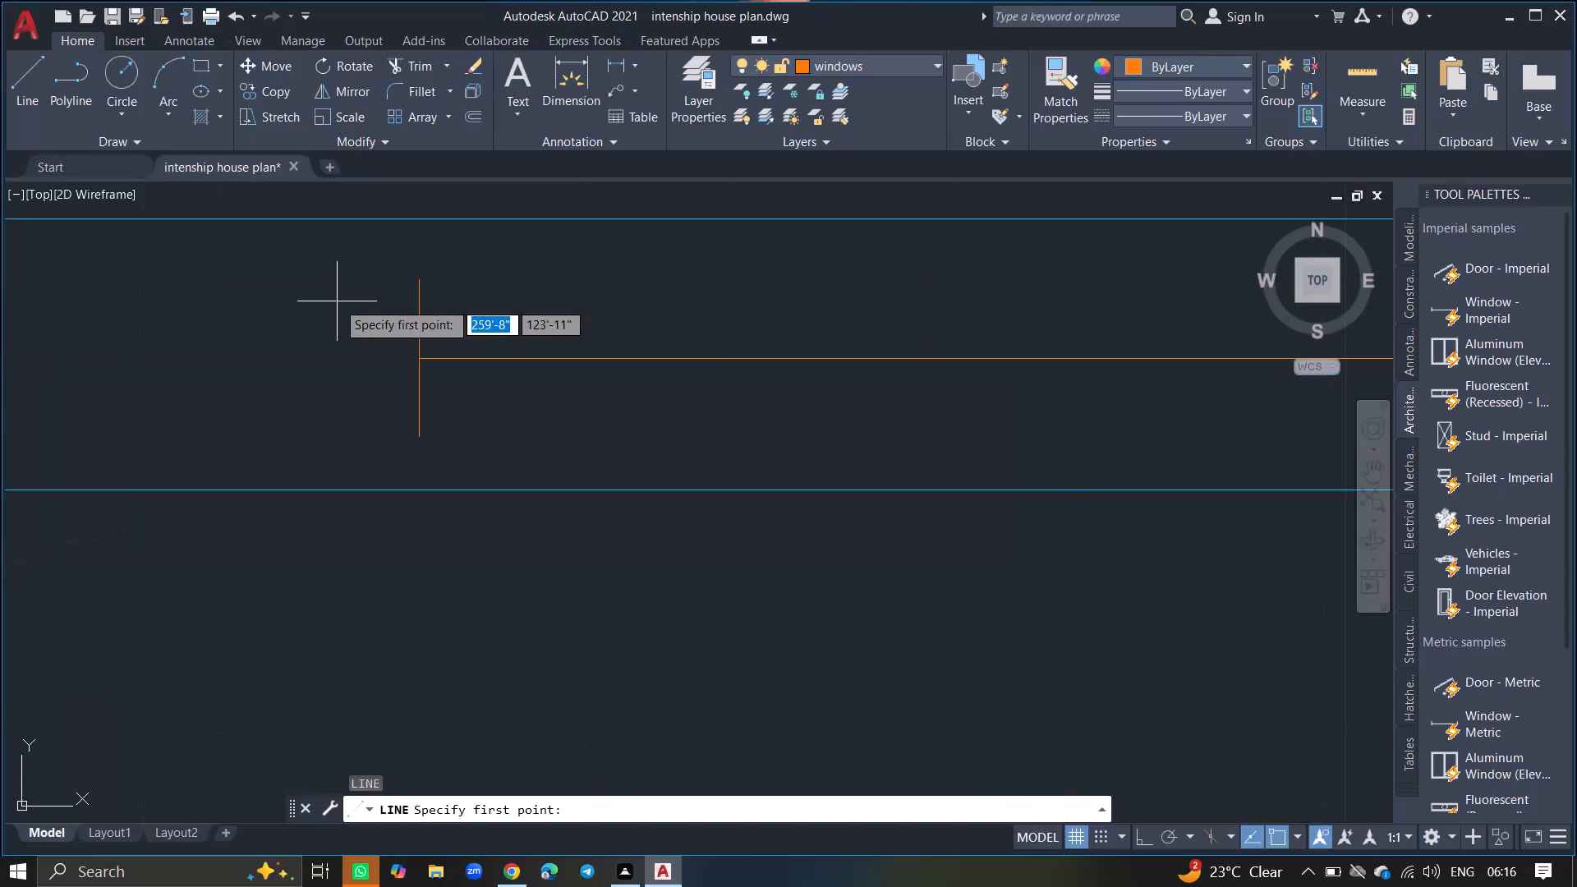
pyautogui.click(390, 219)
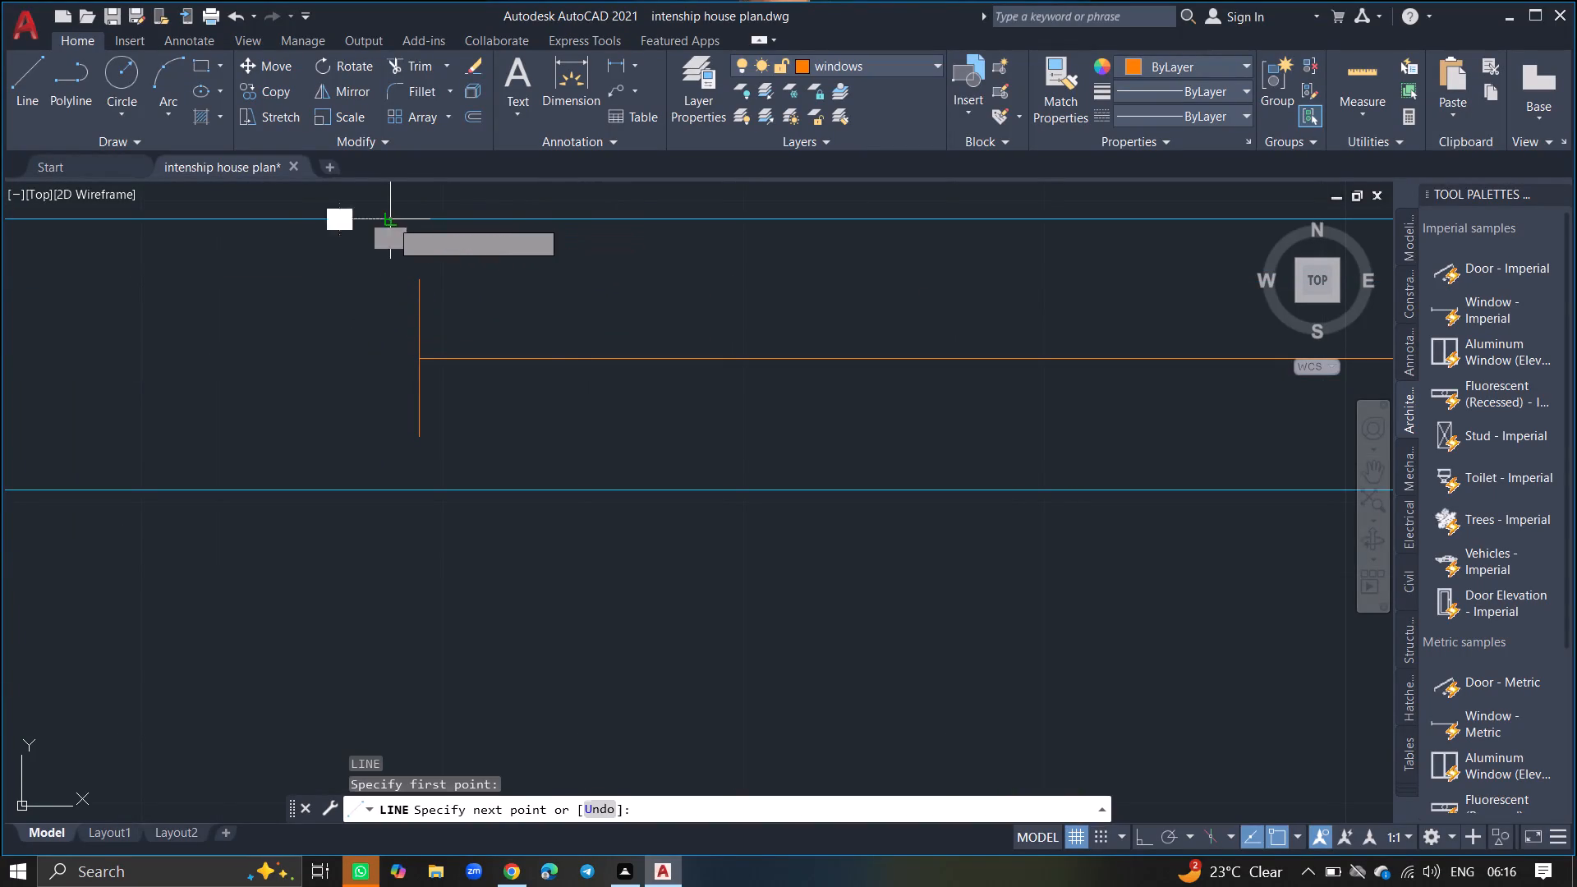
pyautogui.click(384, 494)
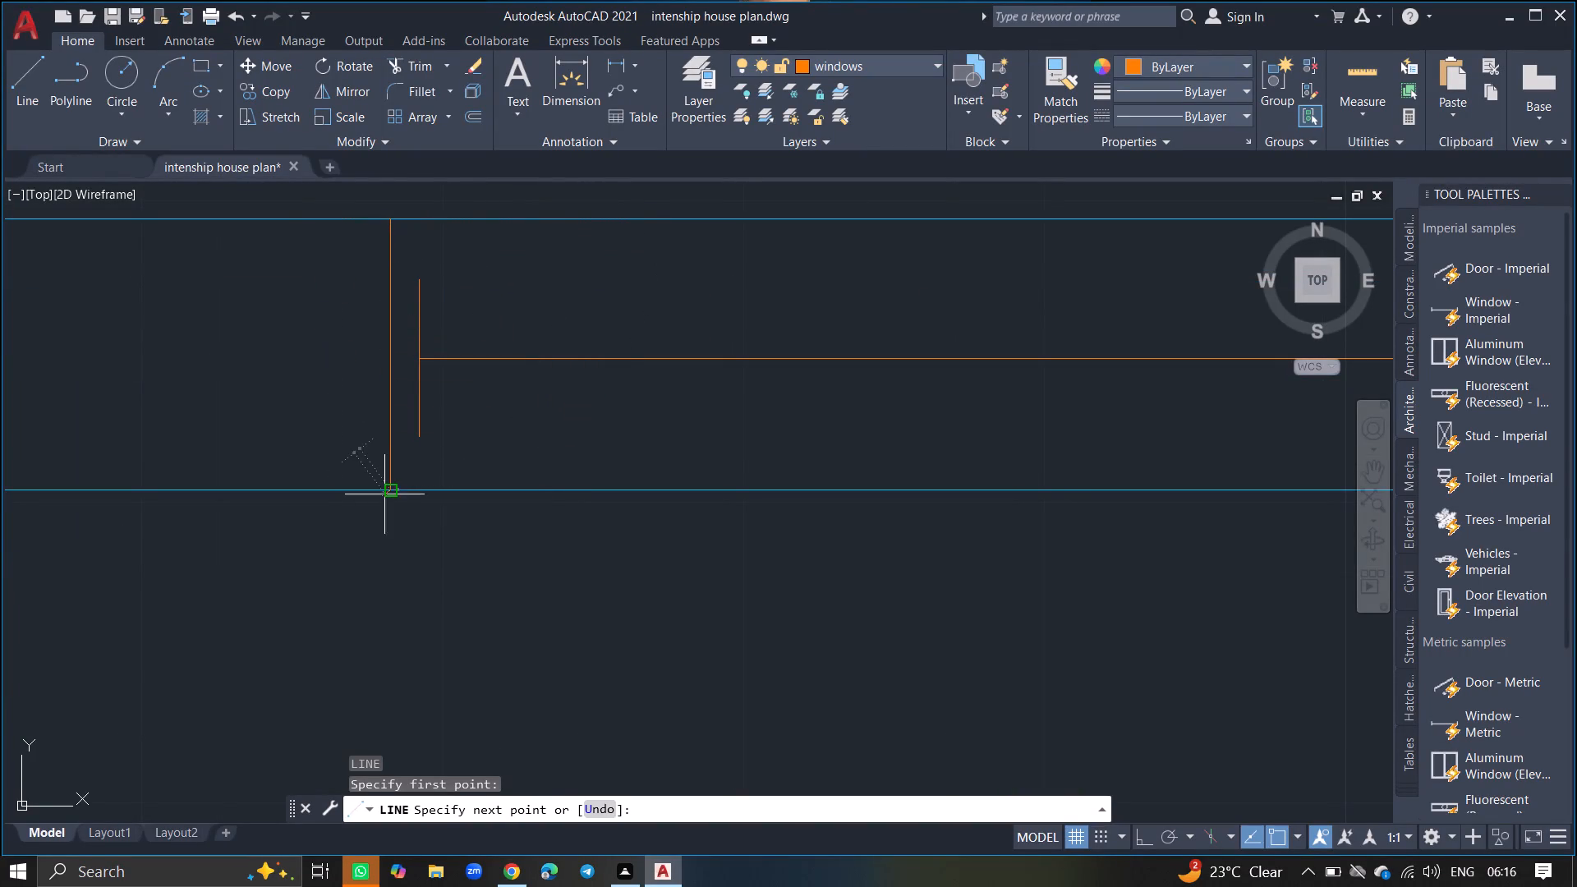
pyautogui.press('Return')
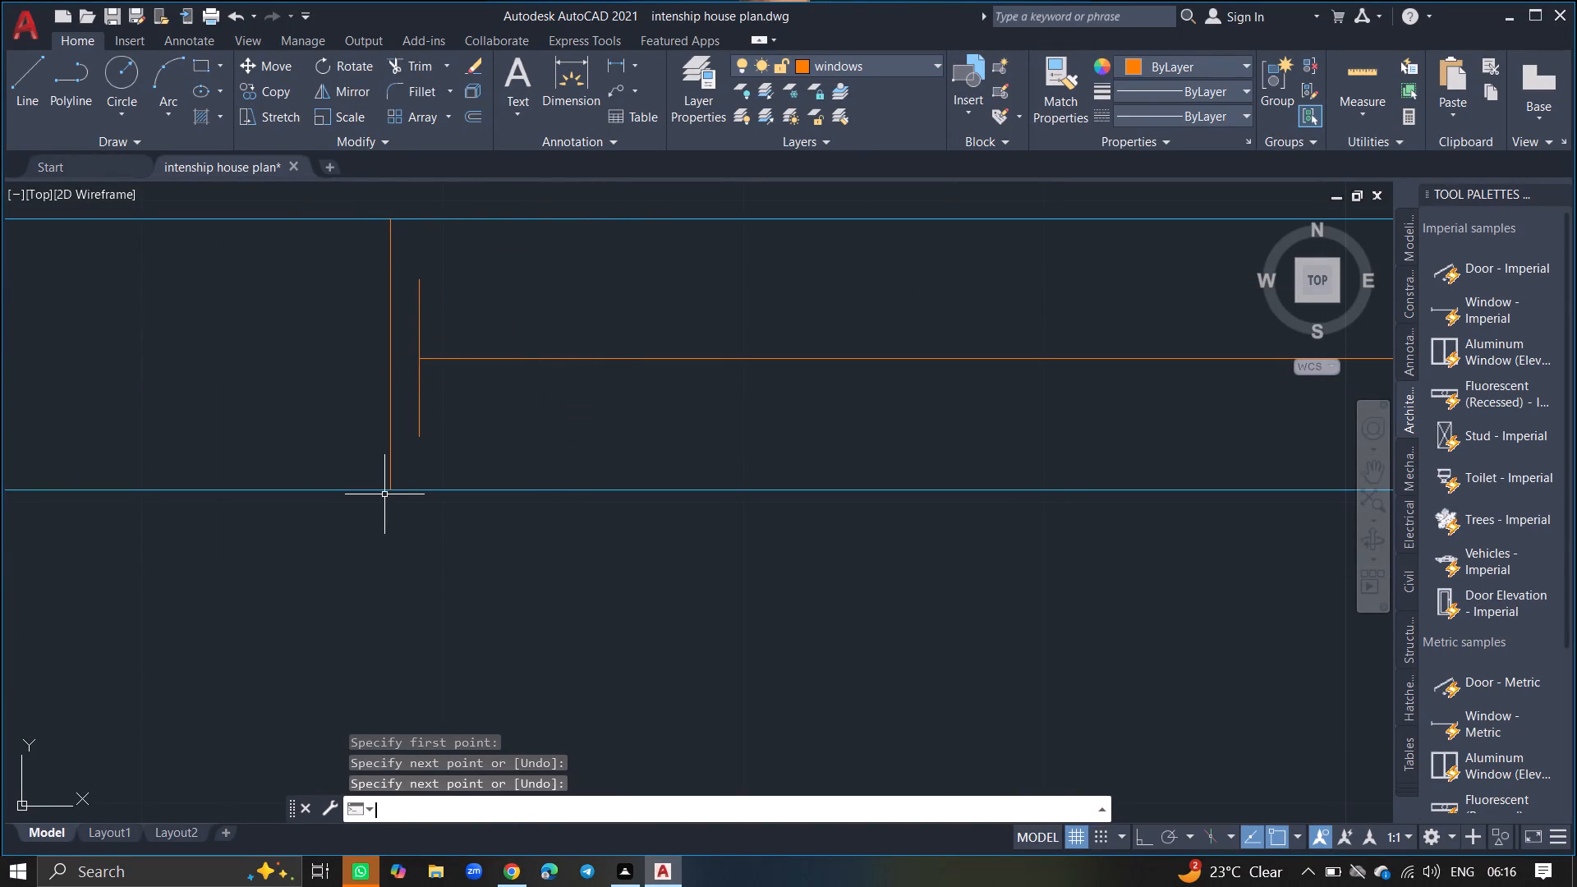
pyautogui.keyDown('ctrl'); pyautogui.scroll(-3, 618, 475); pyautogui.keyUp('ctrl')
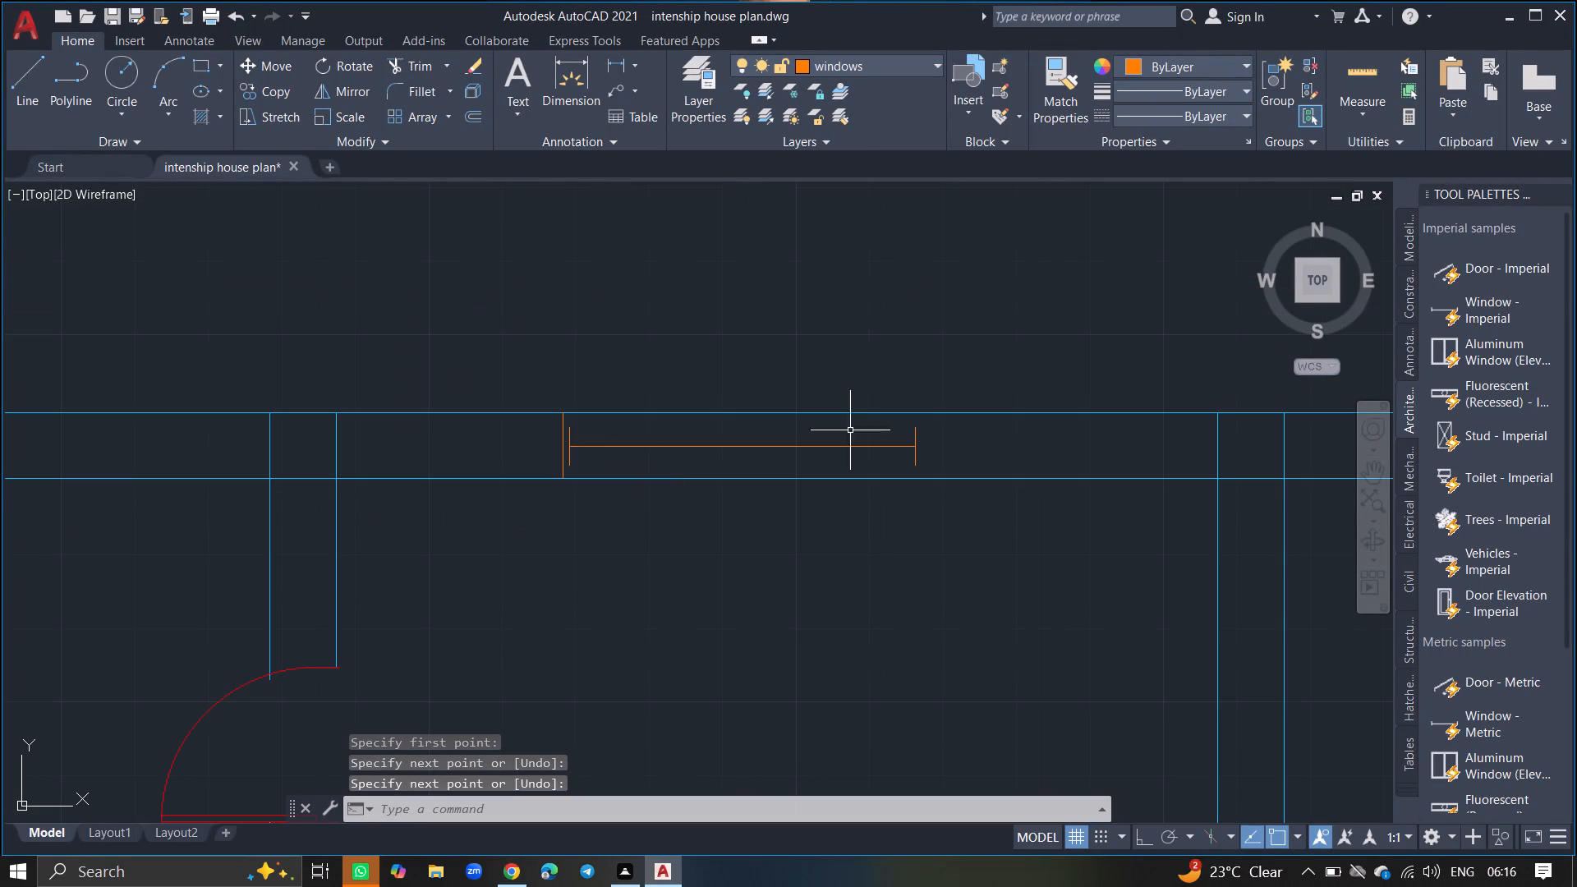
pyautogui.press('l')
pyautogui.press('Return')
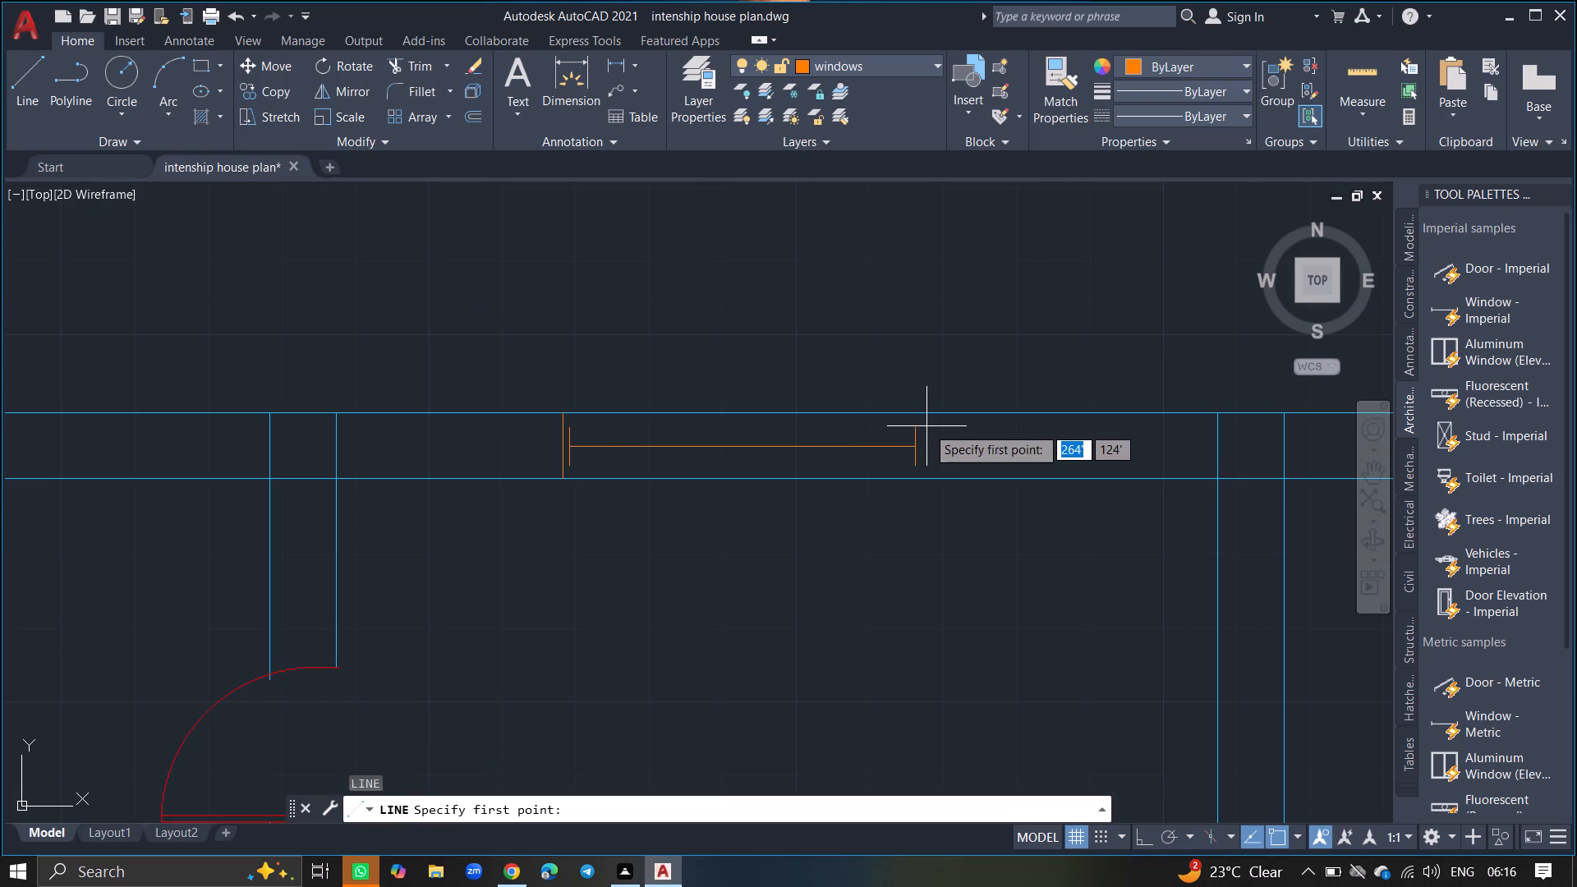
pyautogui.click(922, 413)
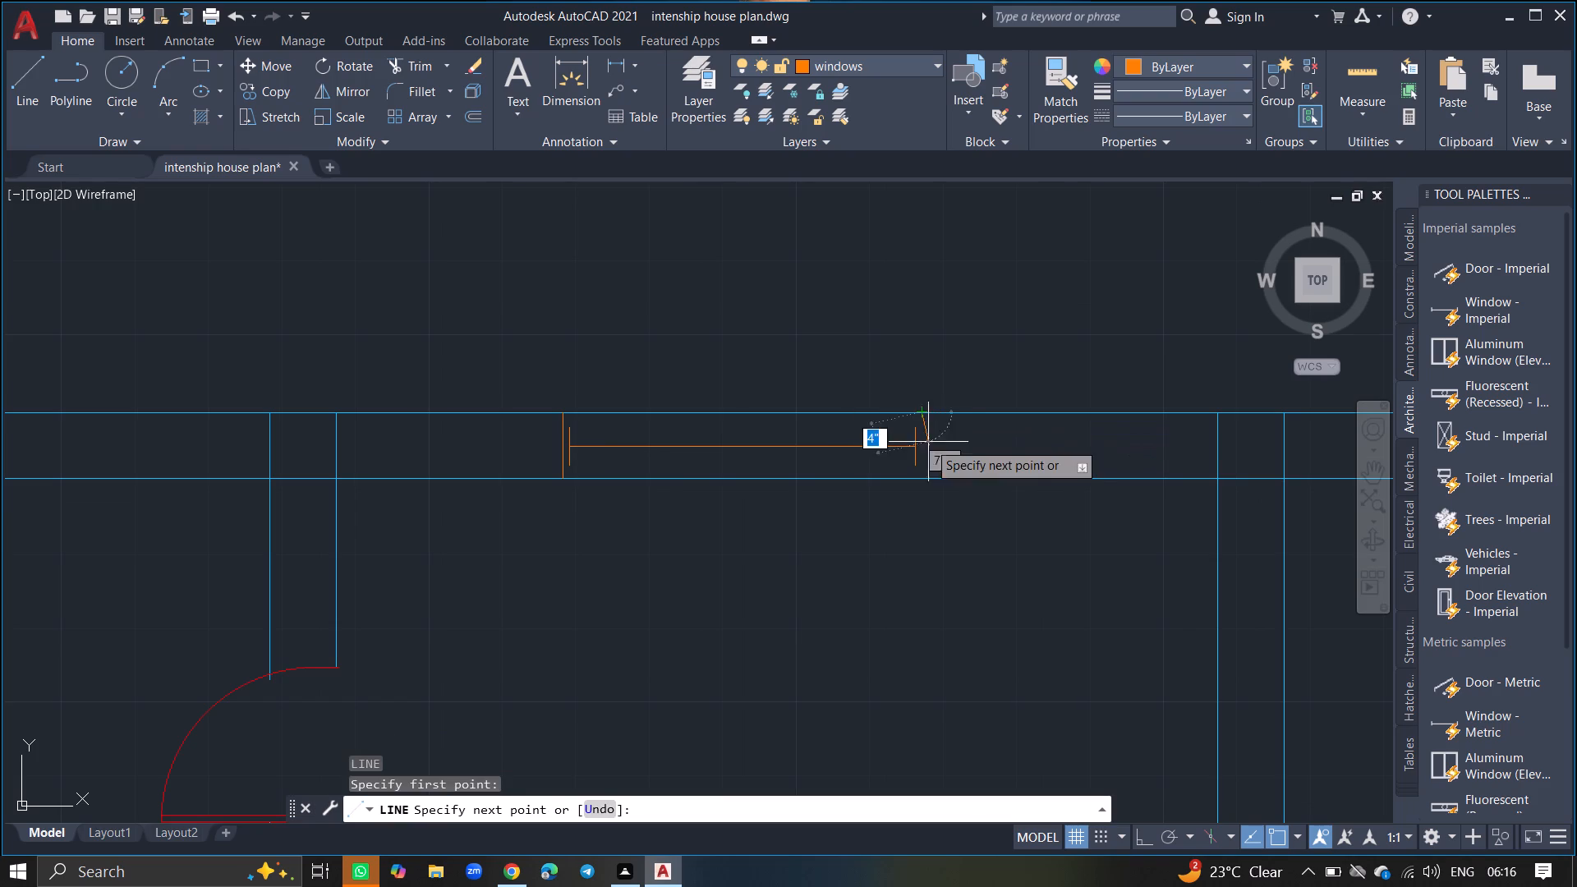
pyautogui.click(921, 478)
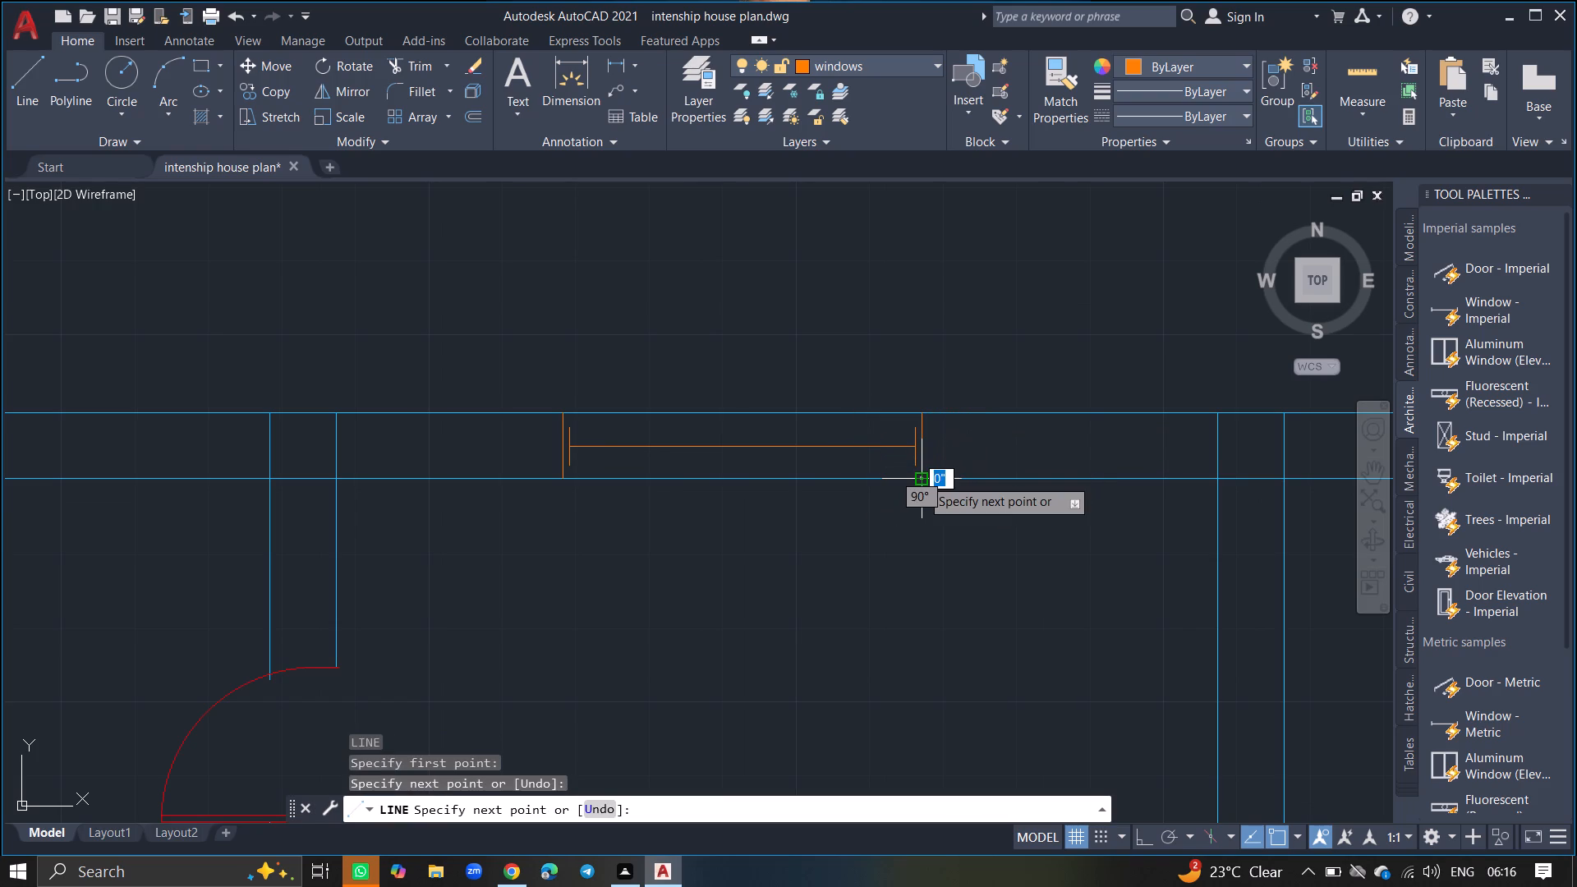
pyautogui.press('Return')
# Copy the top-left room's window block from its midpoint about 19'-2" at 269°, into the space between the left exterior wall and the interior vertical wall.
pyautogui.keyDown('ctrl'); pyautogui.scroll(-4, 838, 498); pyautogui.keyUp('ctrl')
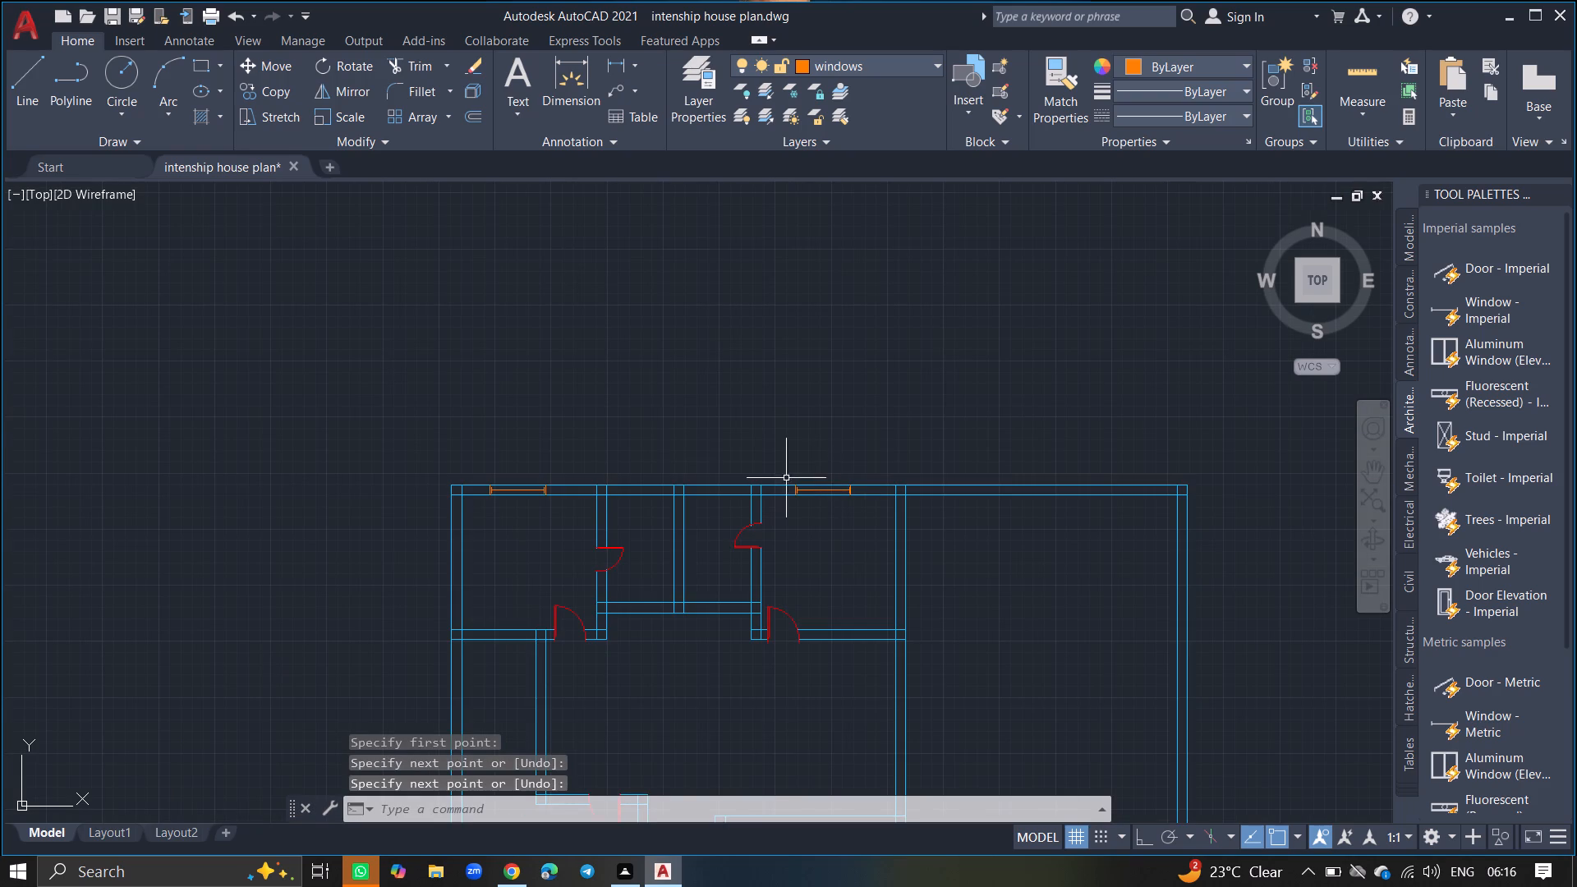
pyautogui.keyDown('ctrl'); pyautogui.scroll(-2, 629, 469); pyautogui.keyUp('ctrl')
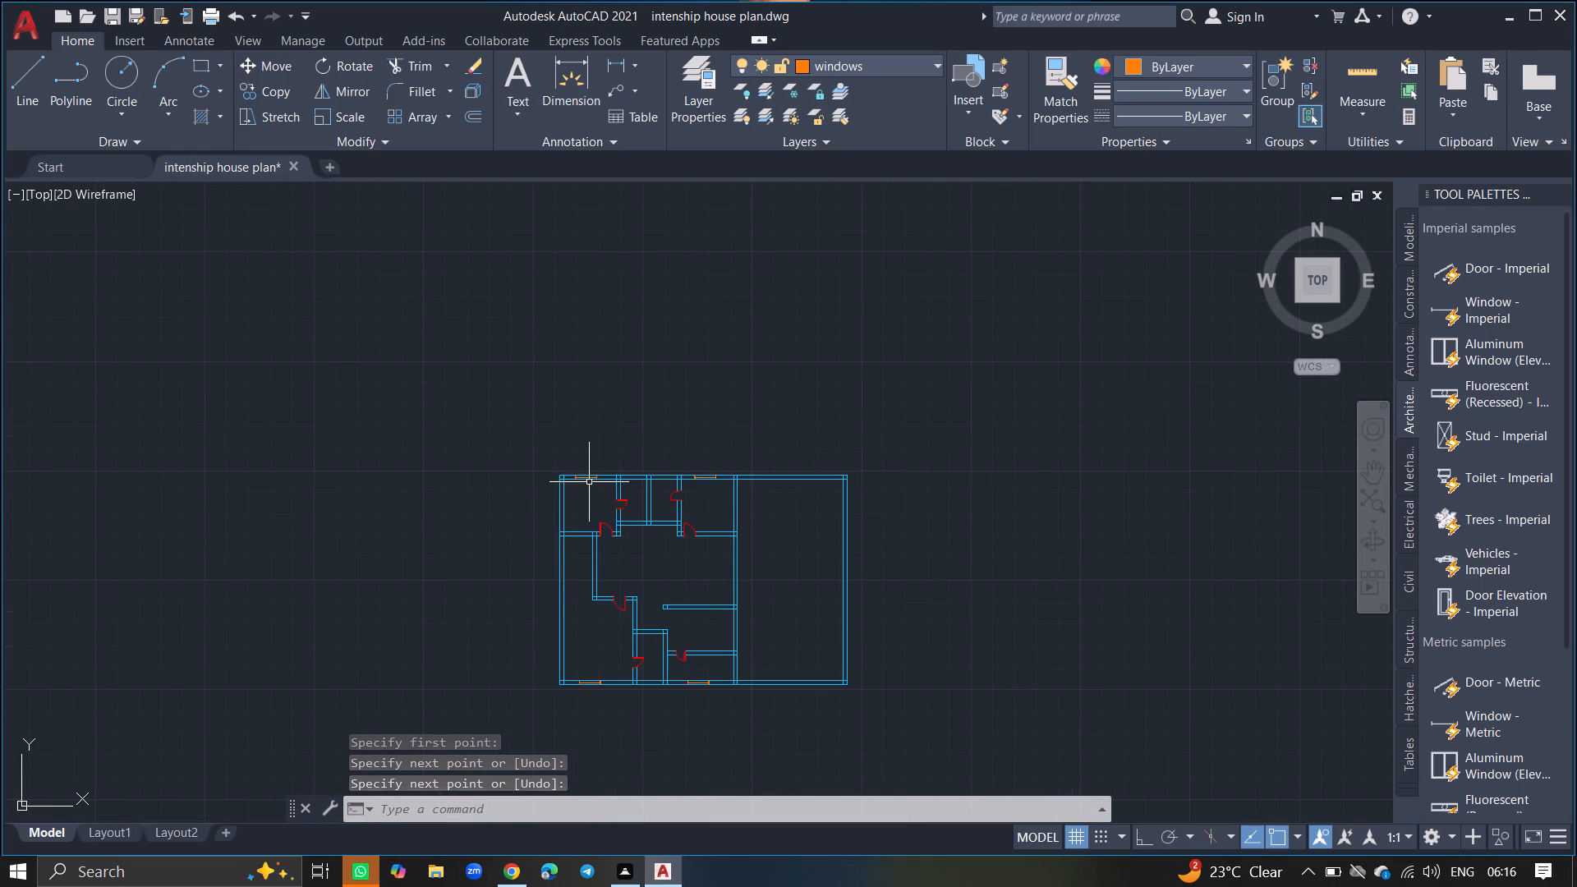
pyautogui.keyDown('ctrl'); pyautogui.scroll(5, 588, 479); pyautogui.keyUp('ctrl')
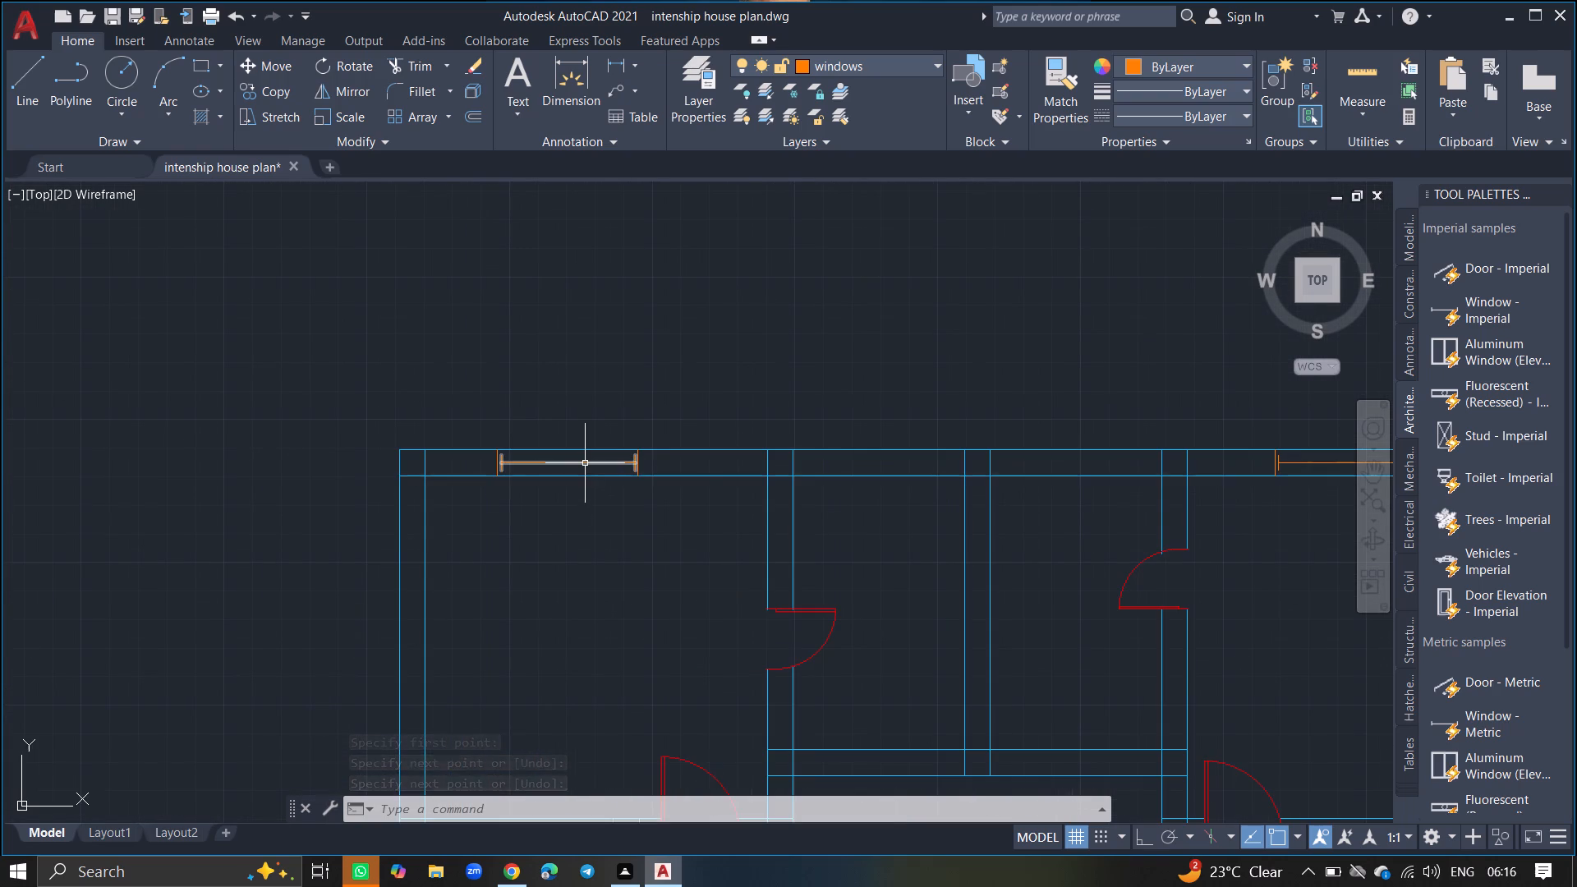
pyautogui.click(585, 463)
pyautogui.write('copy')
pyautogui.press('Return')
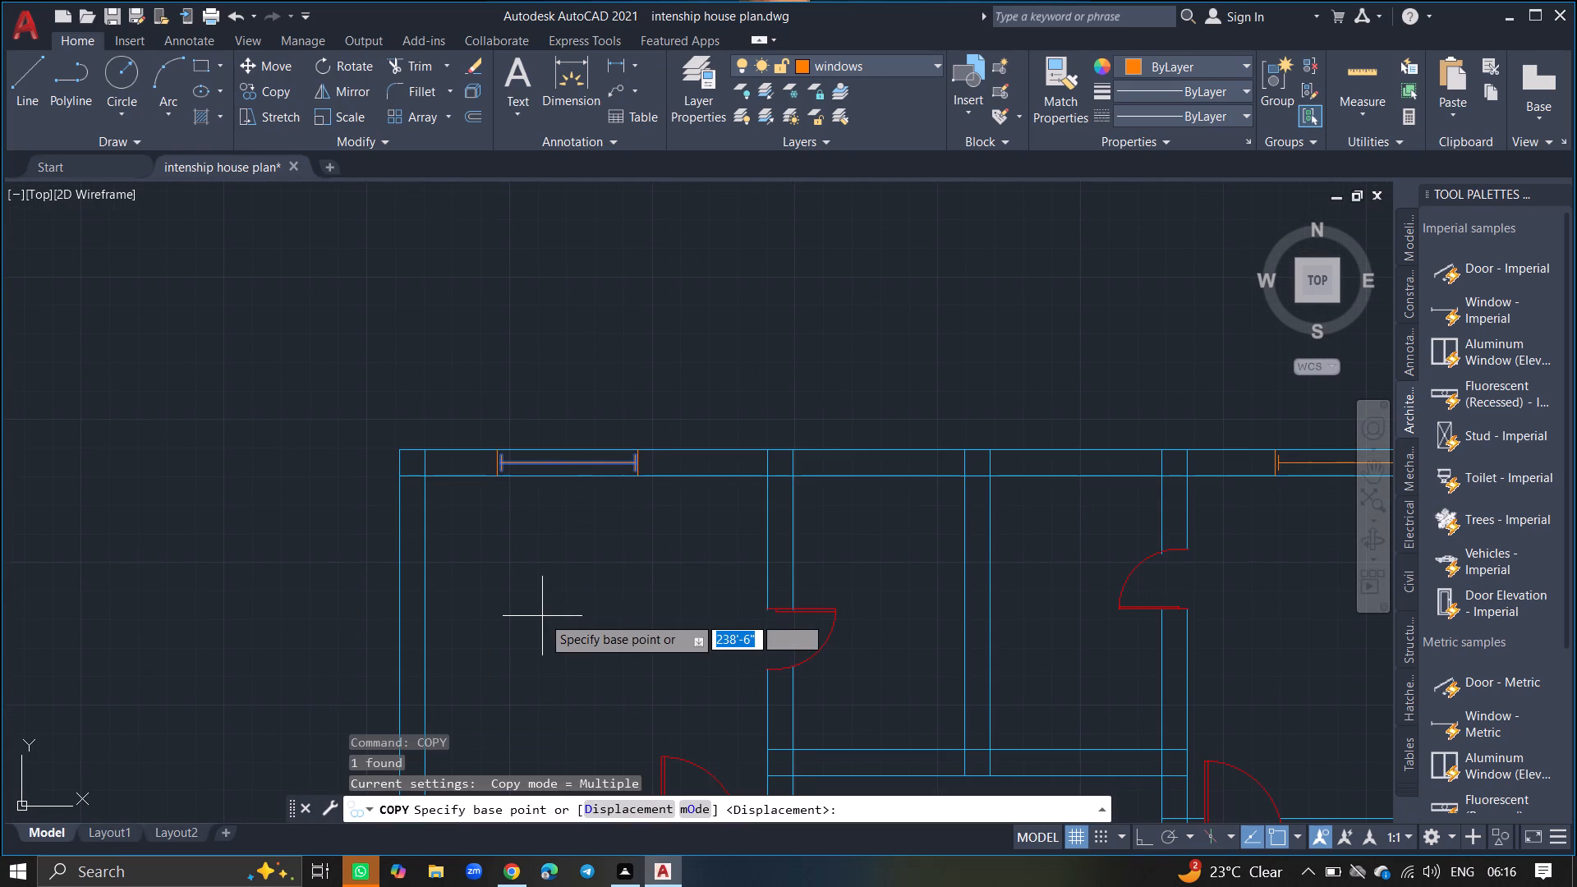
pyautogui.click(568, 466)
pyautogui.keyDown('ctrl'); pyautogui.scroll(-1, 560, 418); pyautogui.keyUp('ctrl')
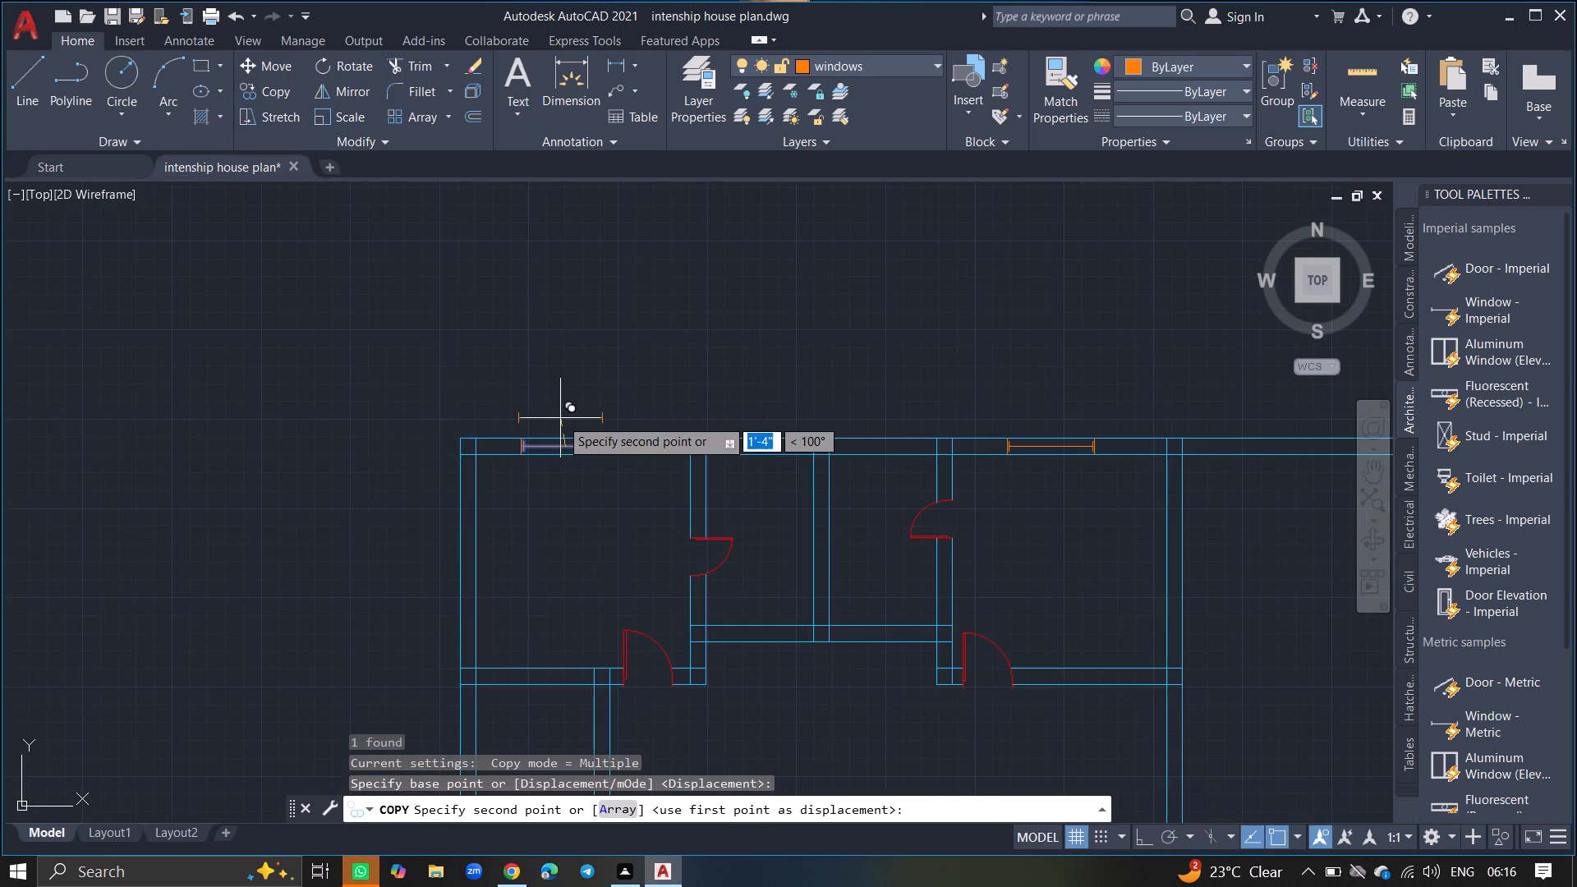
pyautogui.keyDown('ctrl'); pyautogui.scroll(-2, 560, 418); pyautogui.keyUp('ctrl')
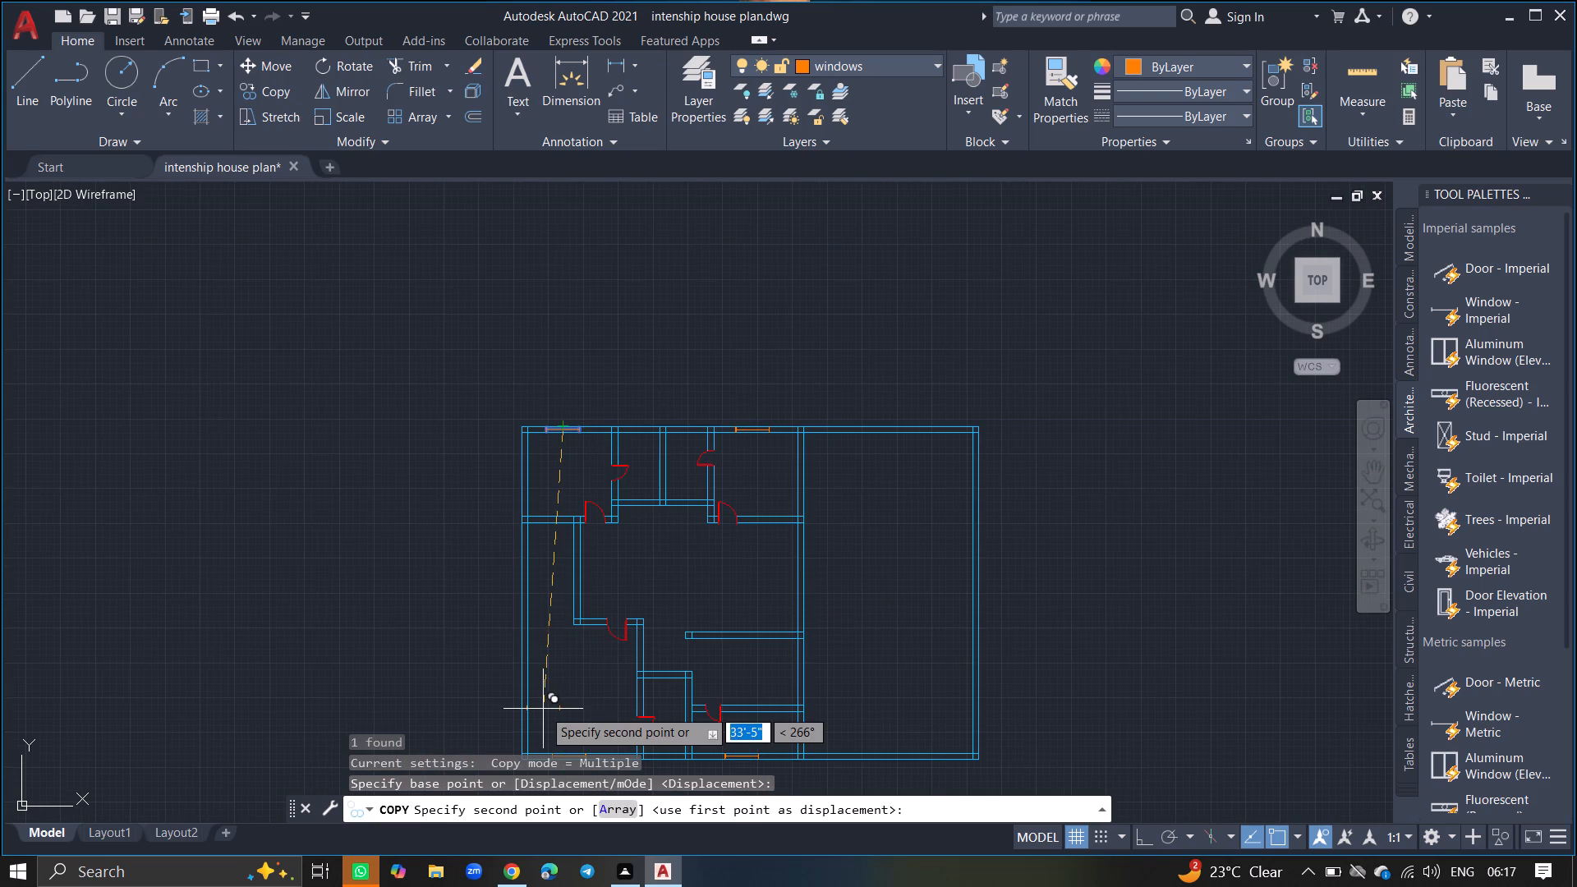
pyautogui.keyDown('ctrl'); pyautogui.scroll(6, 559, 592); pyautogui.keyUp('ctrl')
pyautogui.click(559, 592)
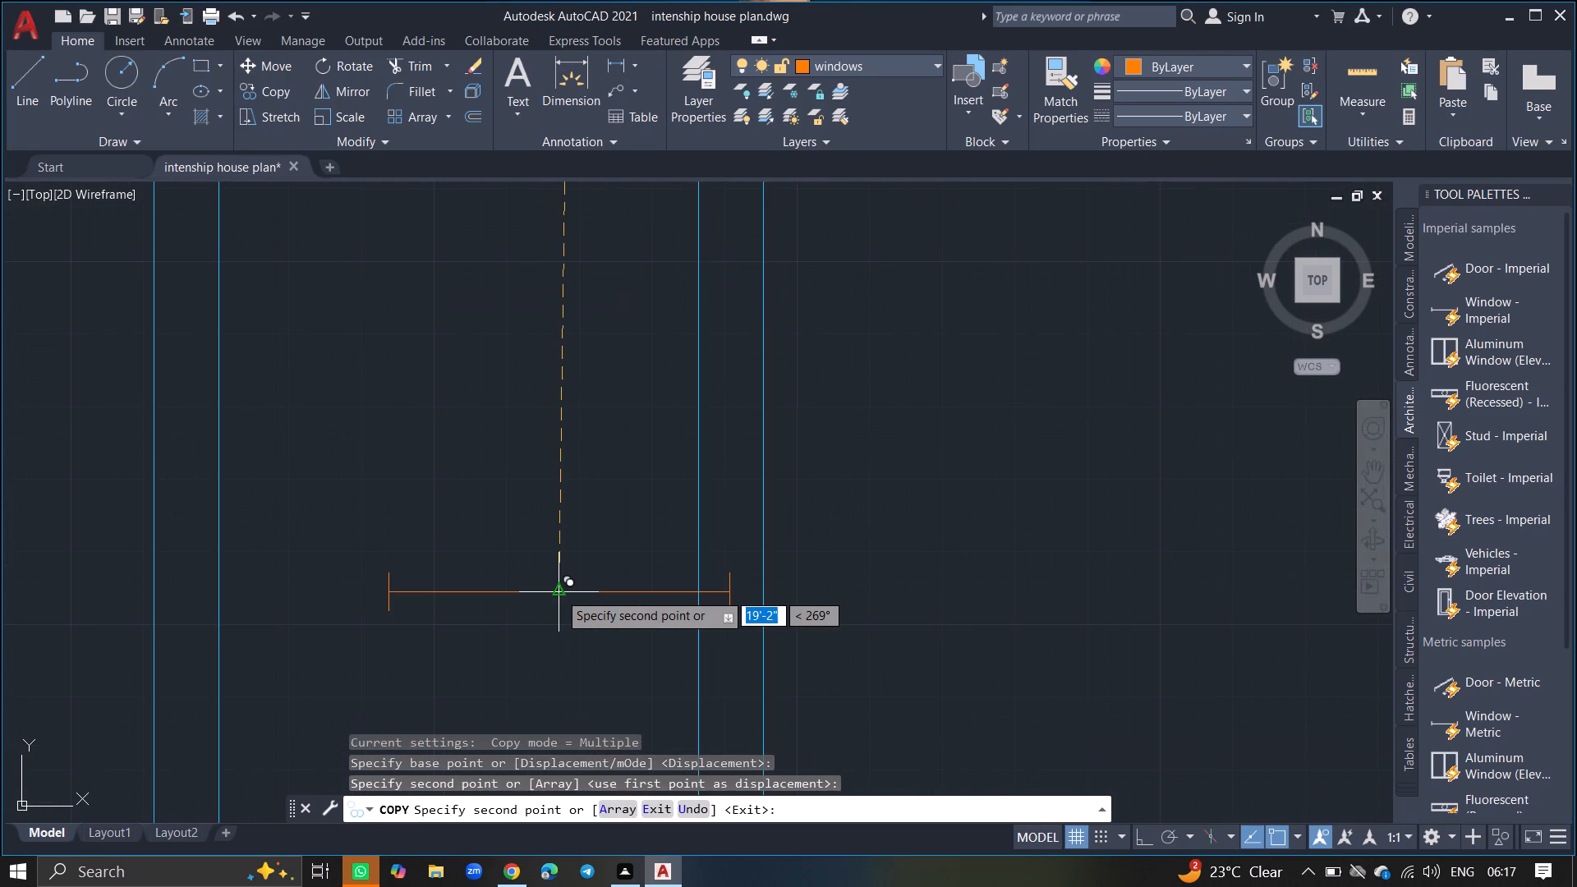
pyautogui.press('Return')
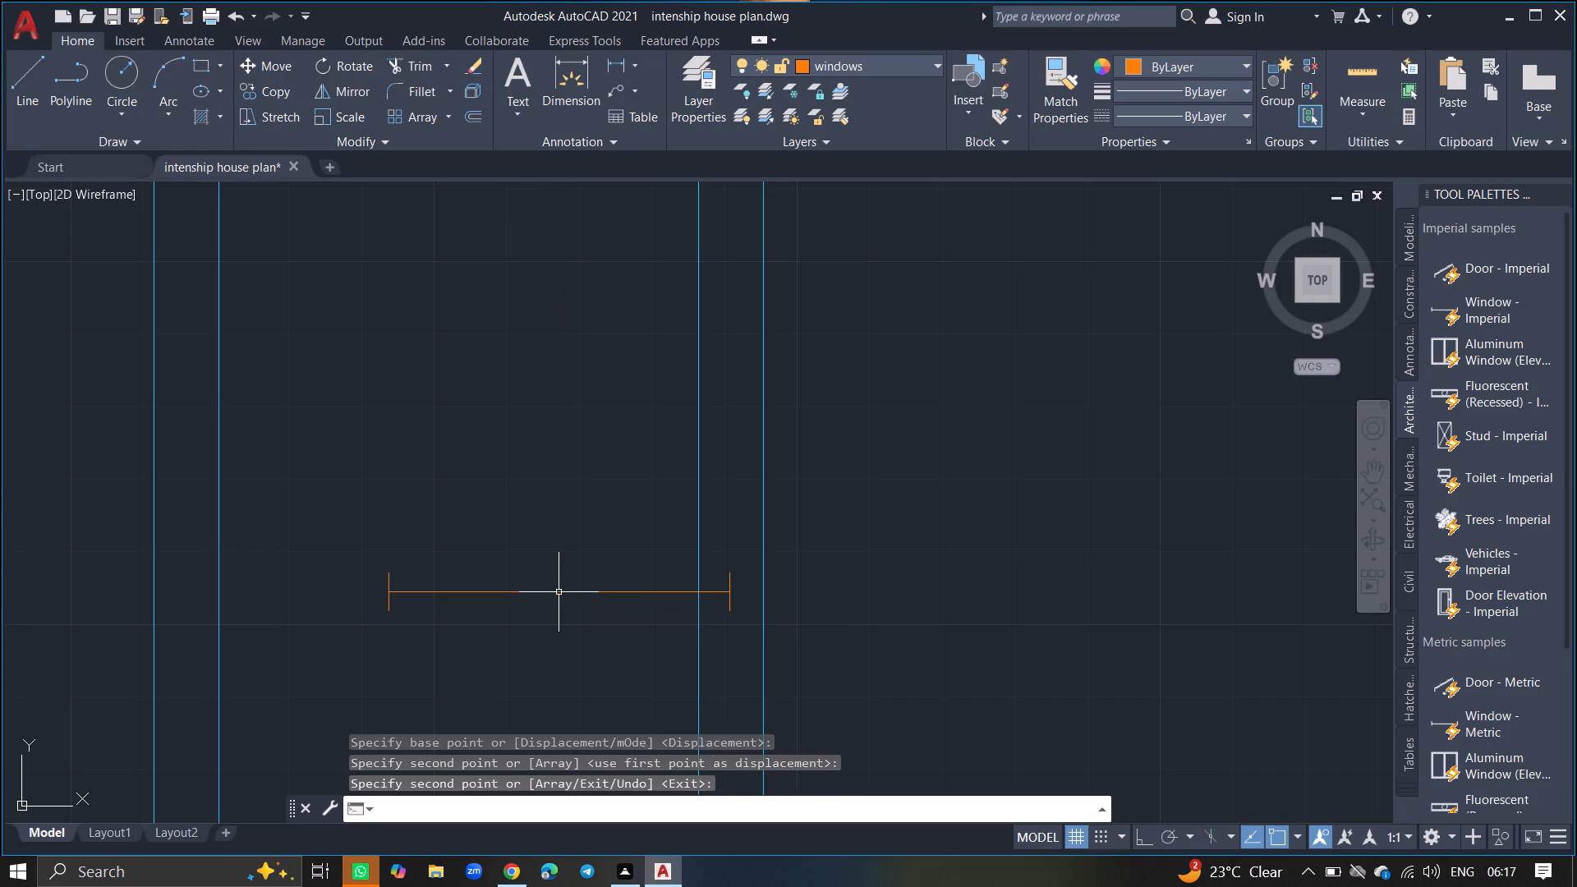
# Rotate the copied window block 90° about its midpoint so it stands vertical.
pyautogui.click(559, 592)
pyautogui.click(559, 592)
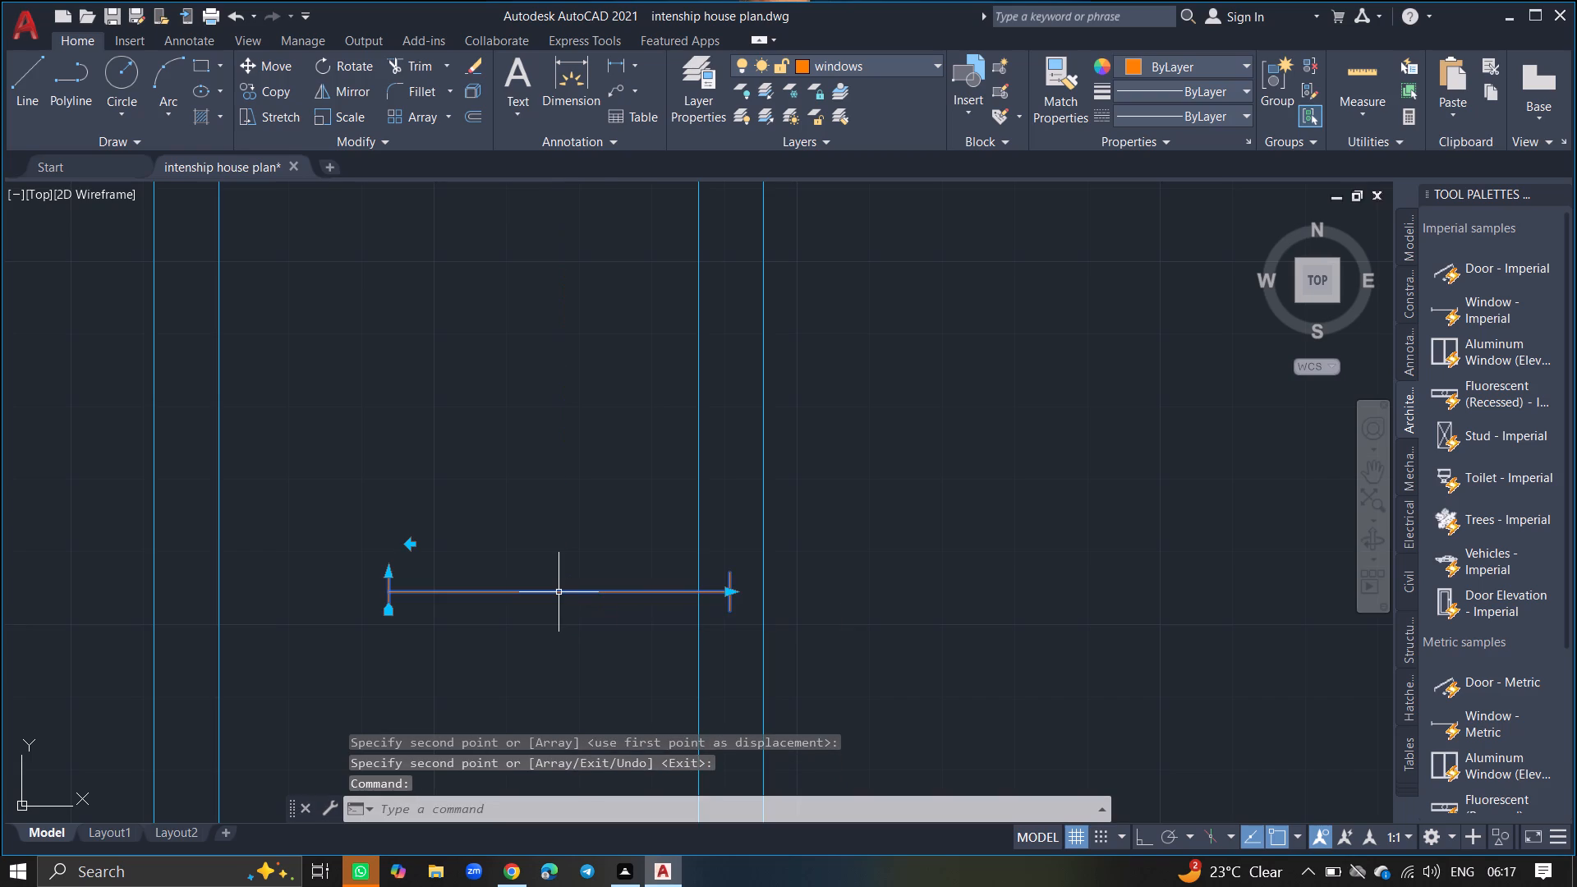
pyautogui.write('ro')
pyautogui.press('Return')
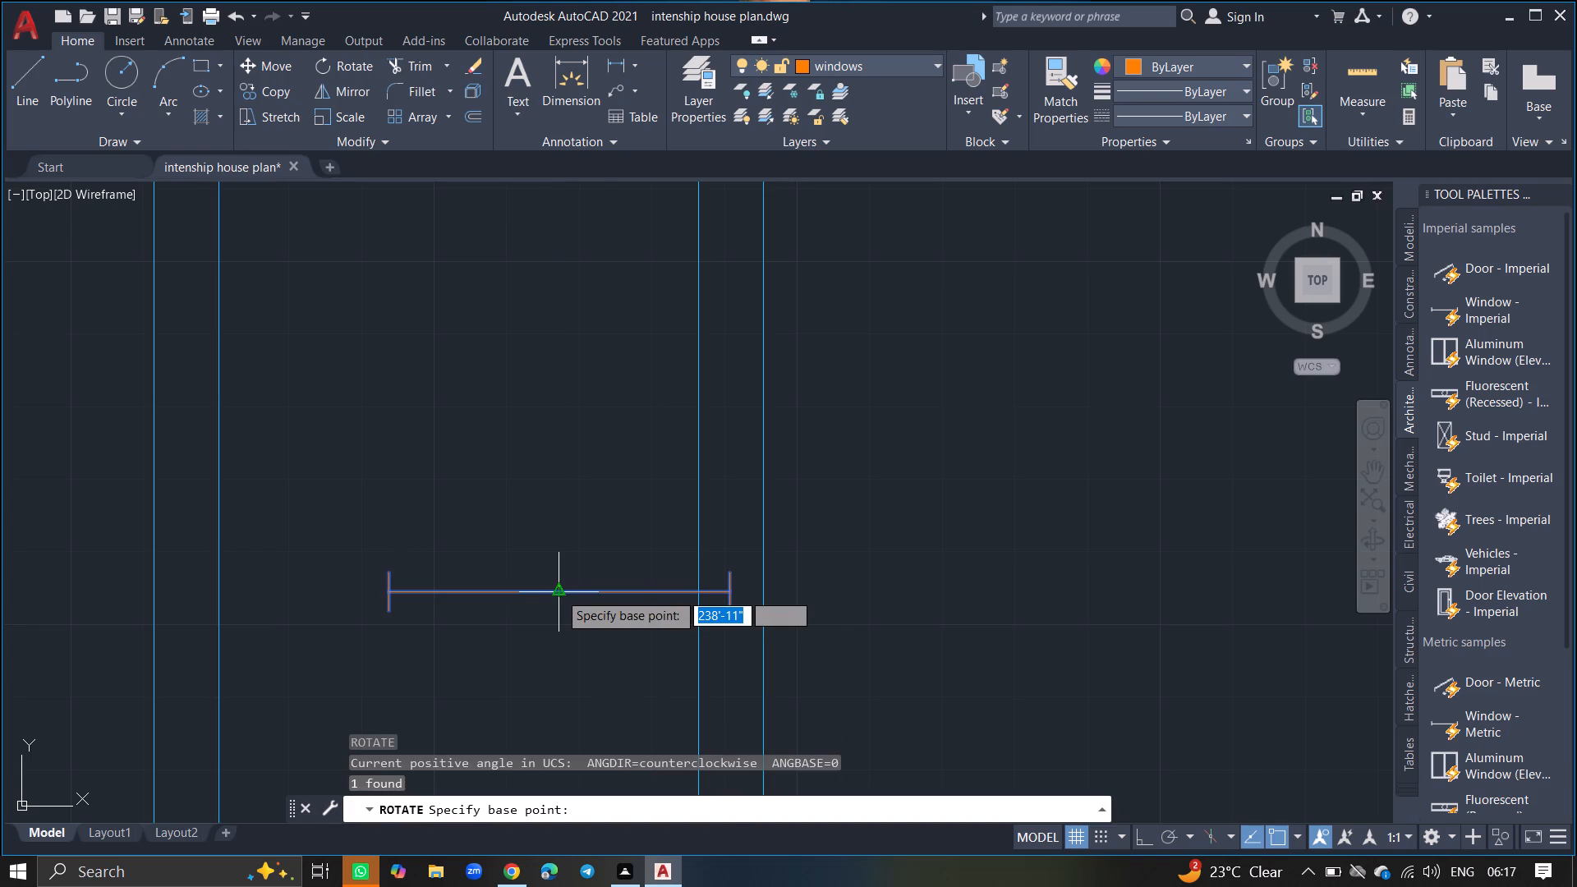
pyautogui.click(559, 592)
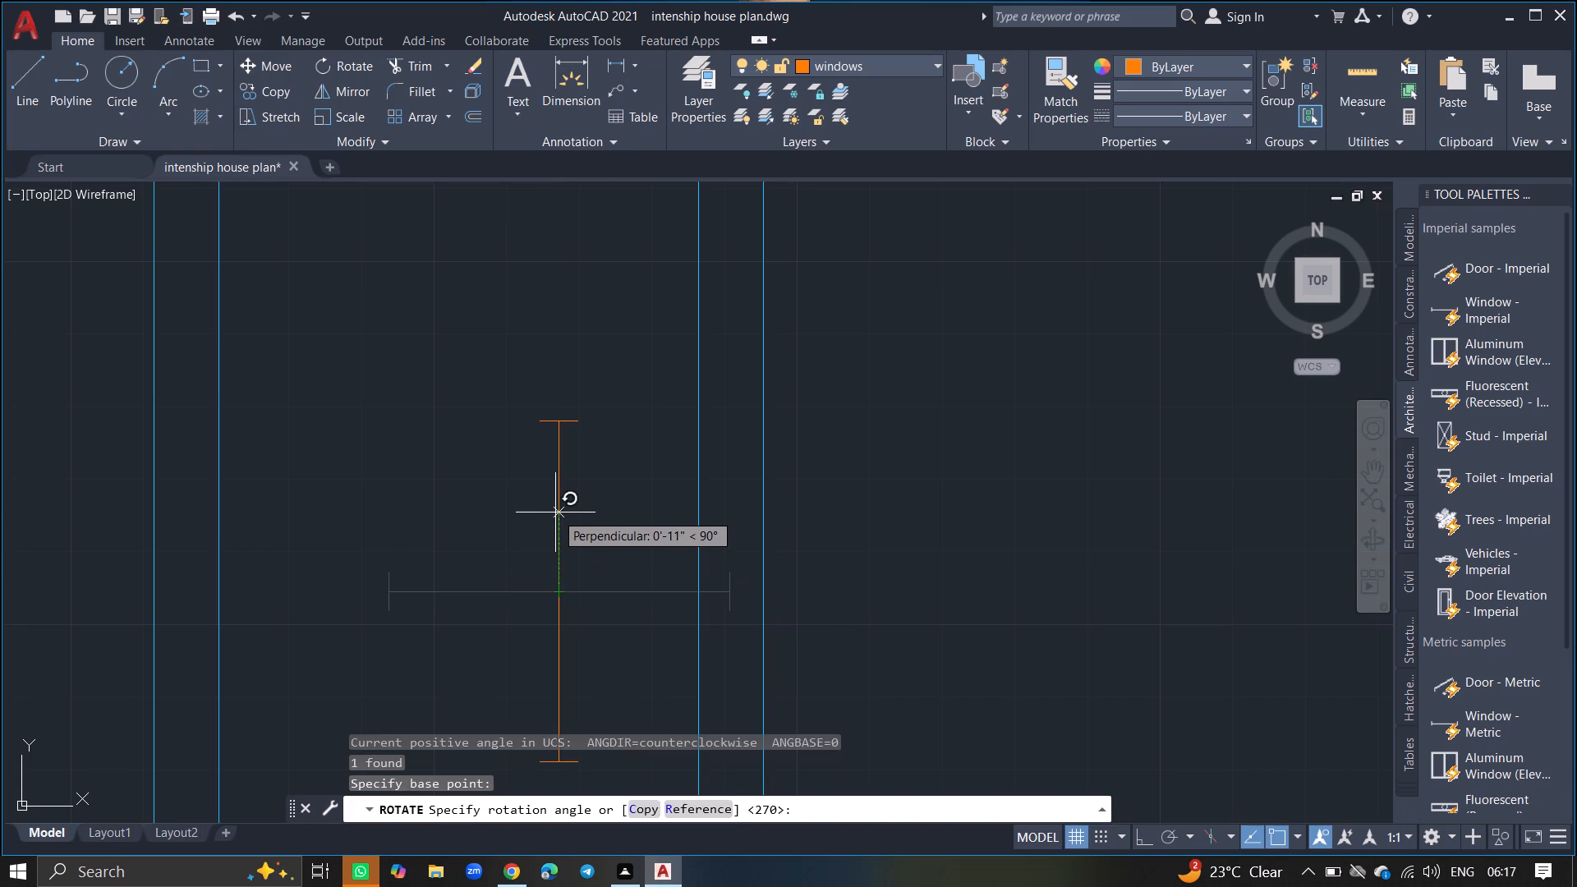
pyautogui.click(555, 512)
# Move the vertical window block about 2'-1" at 344° into the interior vertical wall below the top-left room.
pyautogui.keyDown('ctrl'); pyautogui.scroll(-4, 555, 512); pyautogui.keyUp('ctrl')
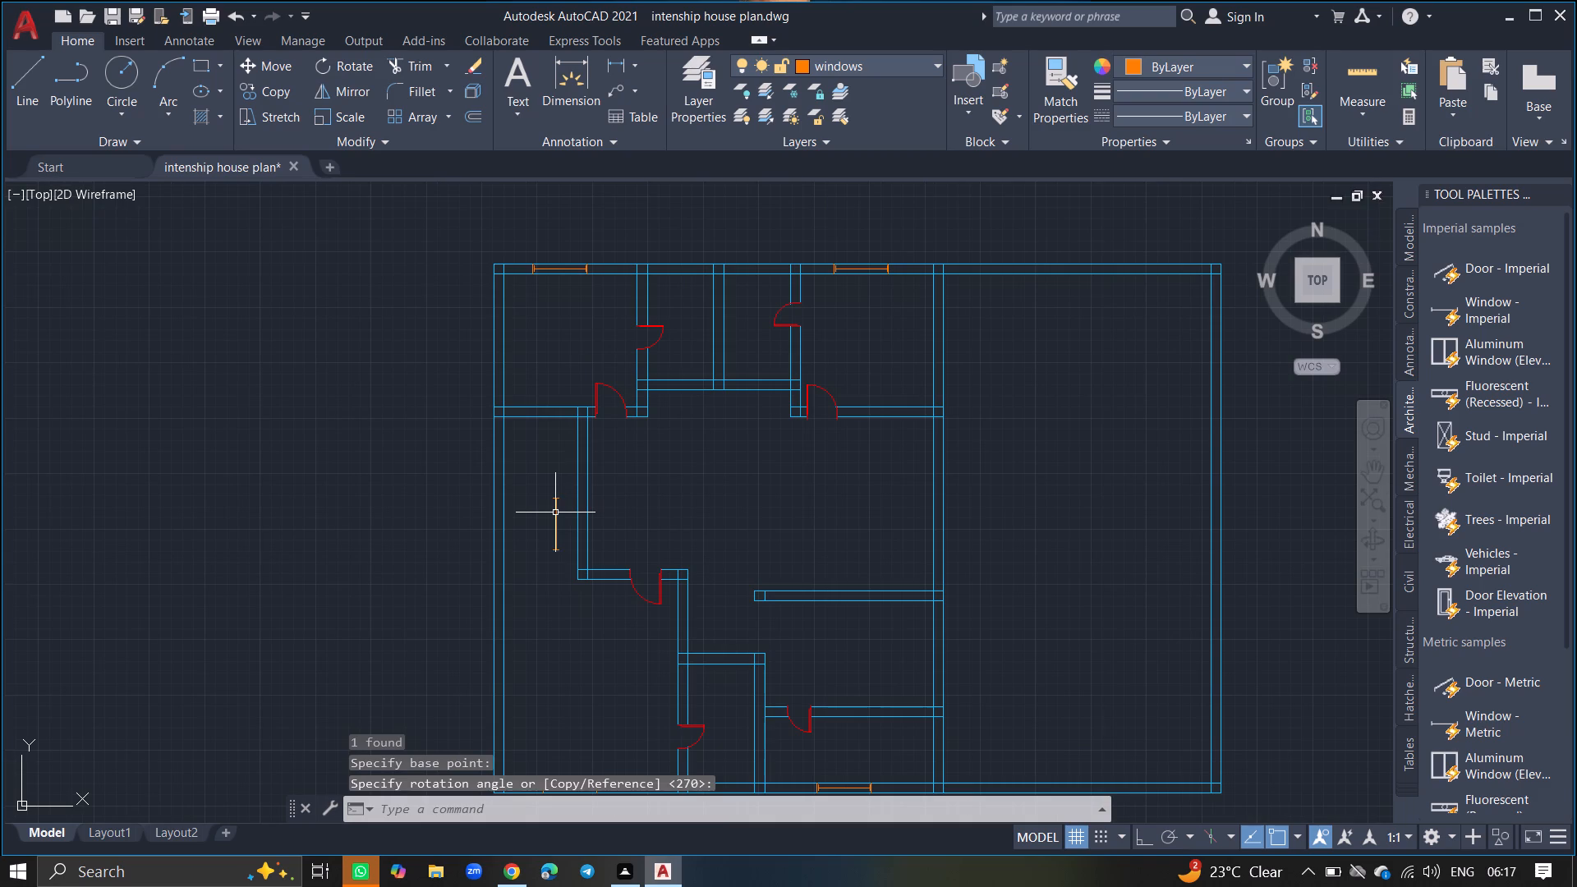
pyautogui.click(555, 512)
pyautogui.write('move')
pyautogui.press('Return')
pyautogui.click(555, 512)
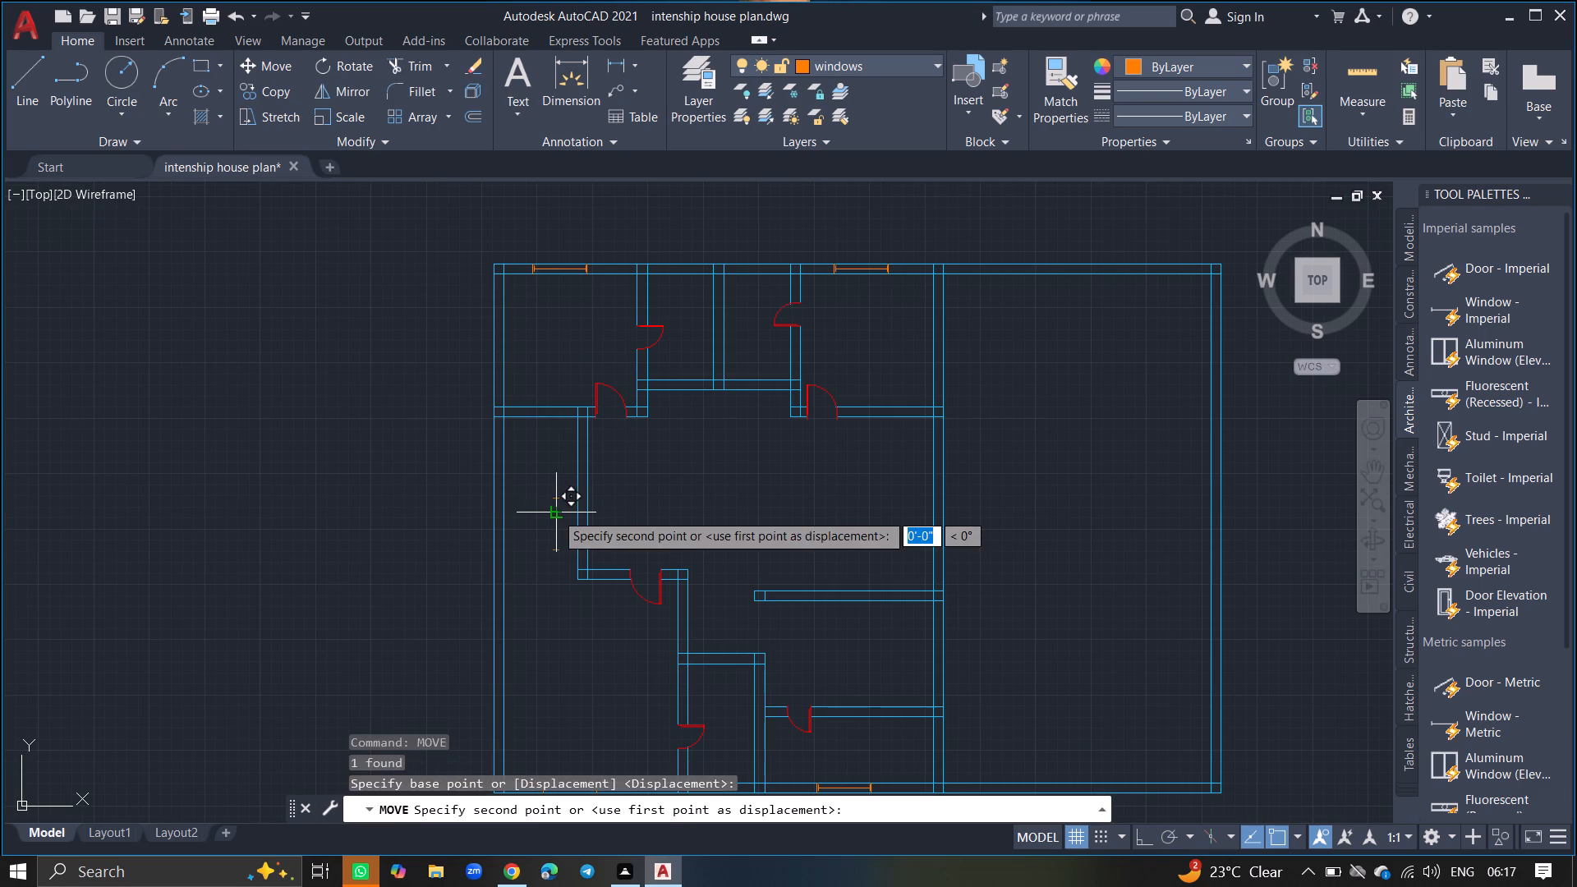
pyautogui.press('F8')
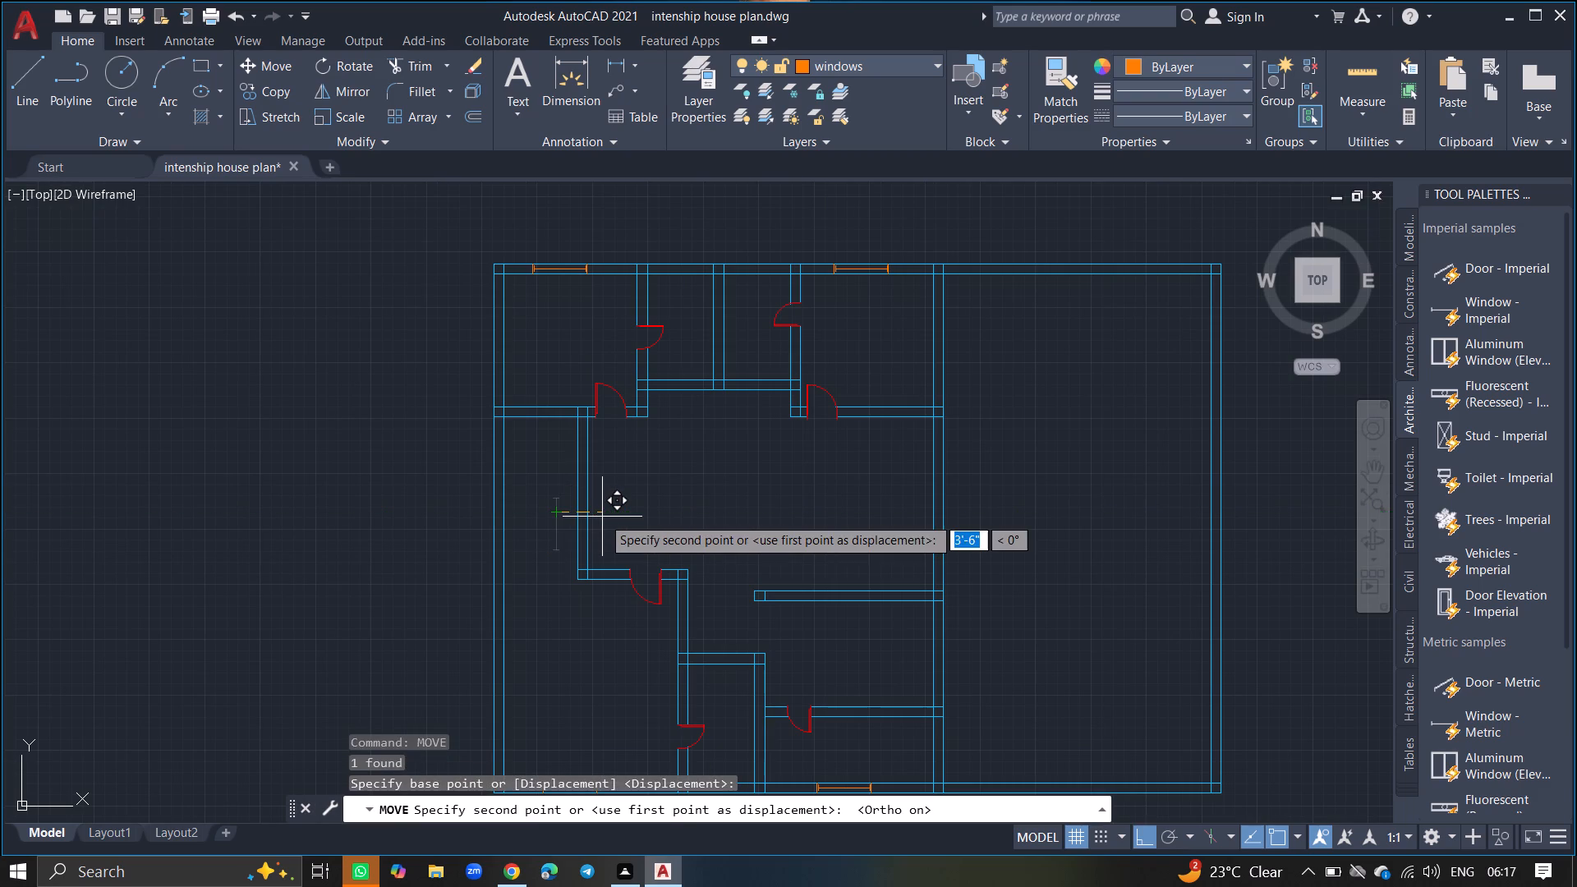
pyautogui.keyDown('ctrl'); pyautogui.scroll(4, 602, 517); pyautogui.keyUp('ctrl')
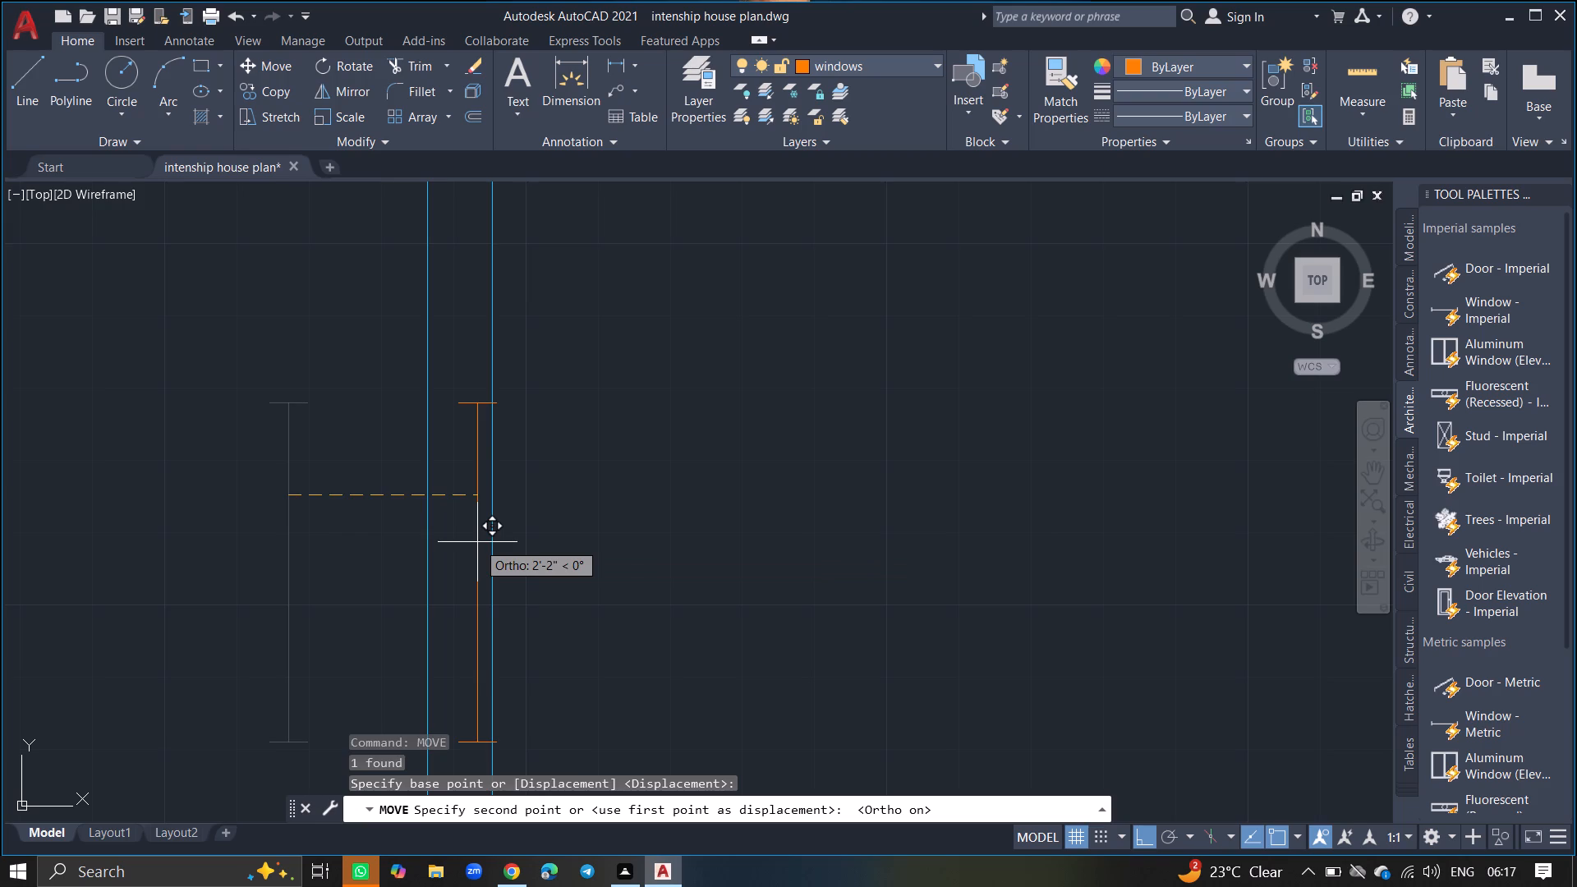
pyautogui.keyDown('ctrl'); pyautogui.scroll(-1, 477, 542); pyautogui.keyUp('ctrl')
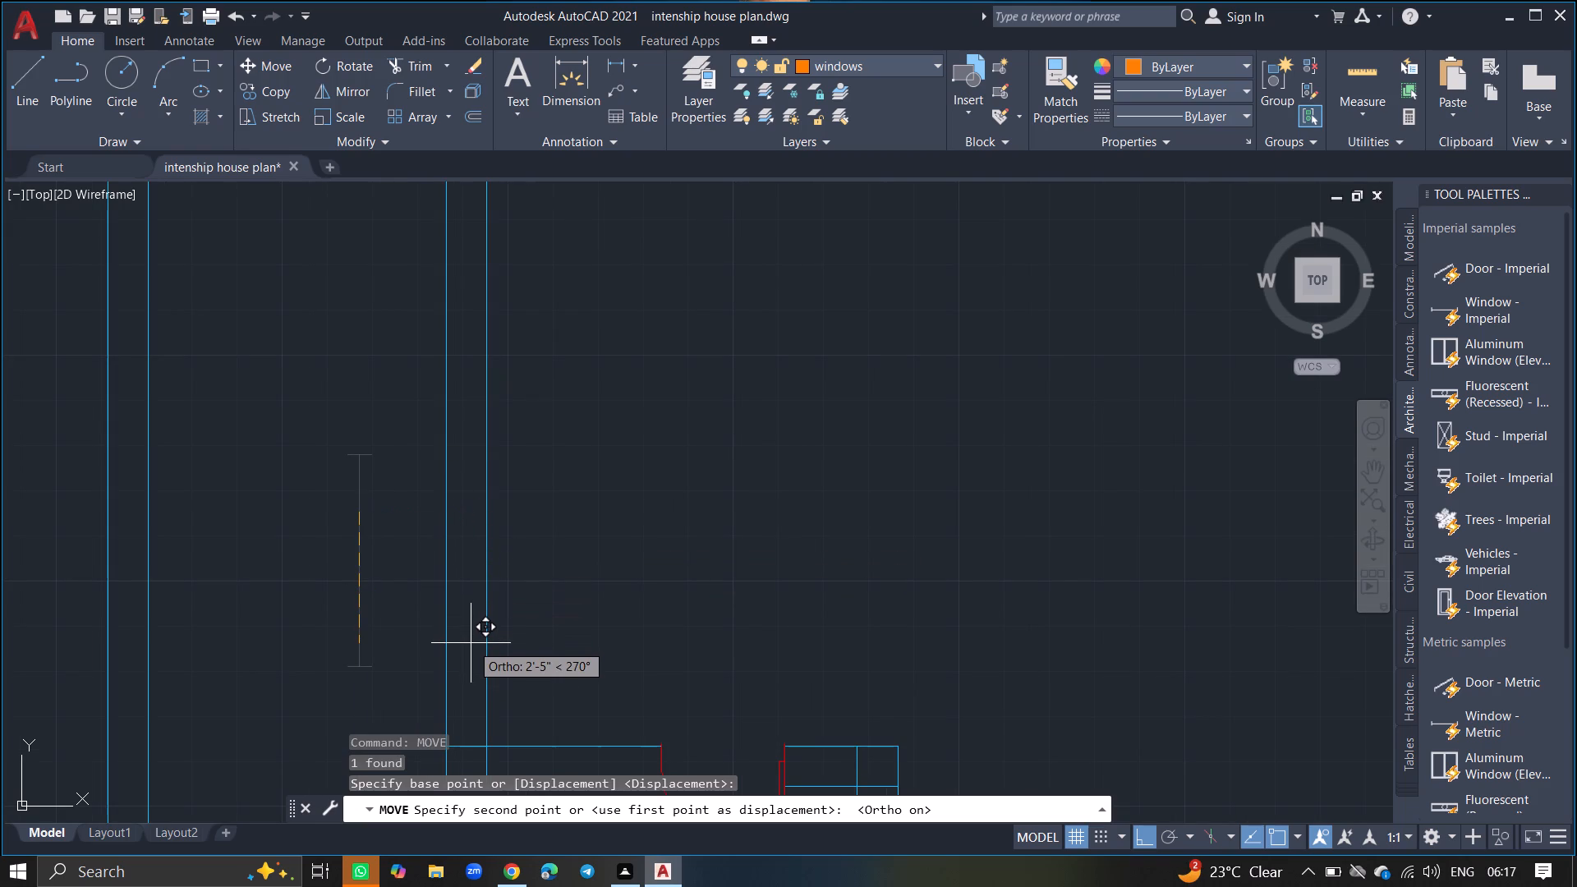
pyautogui.press('F8')
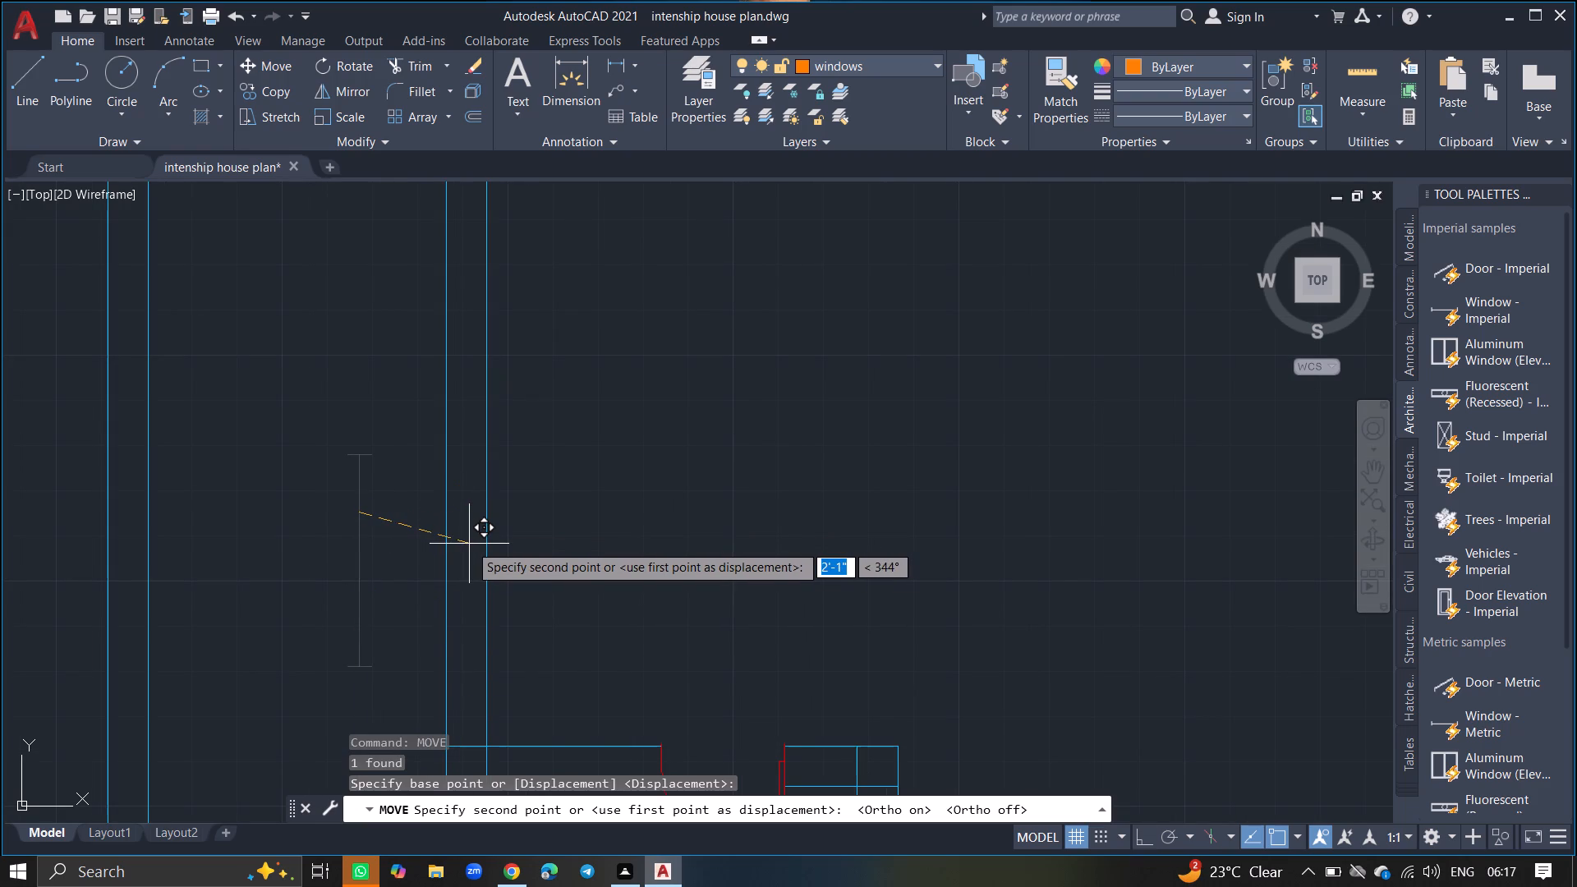
pyautogui.click(469, 544)
pyautogui.click(469, 544)
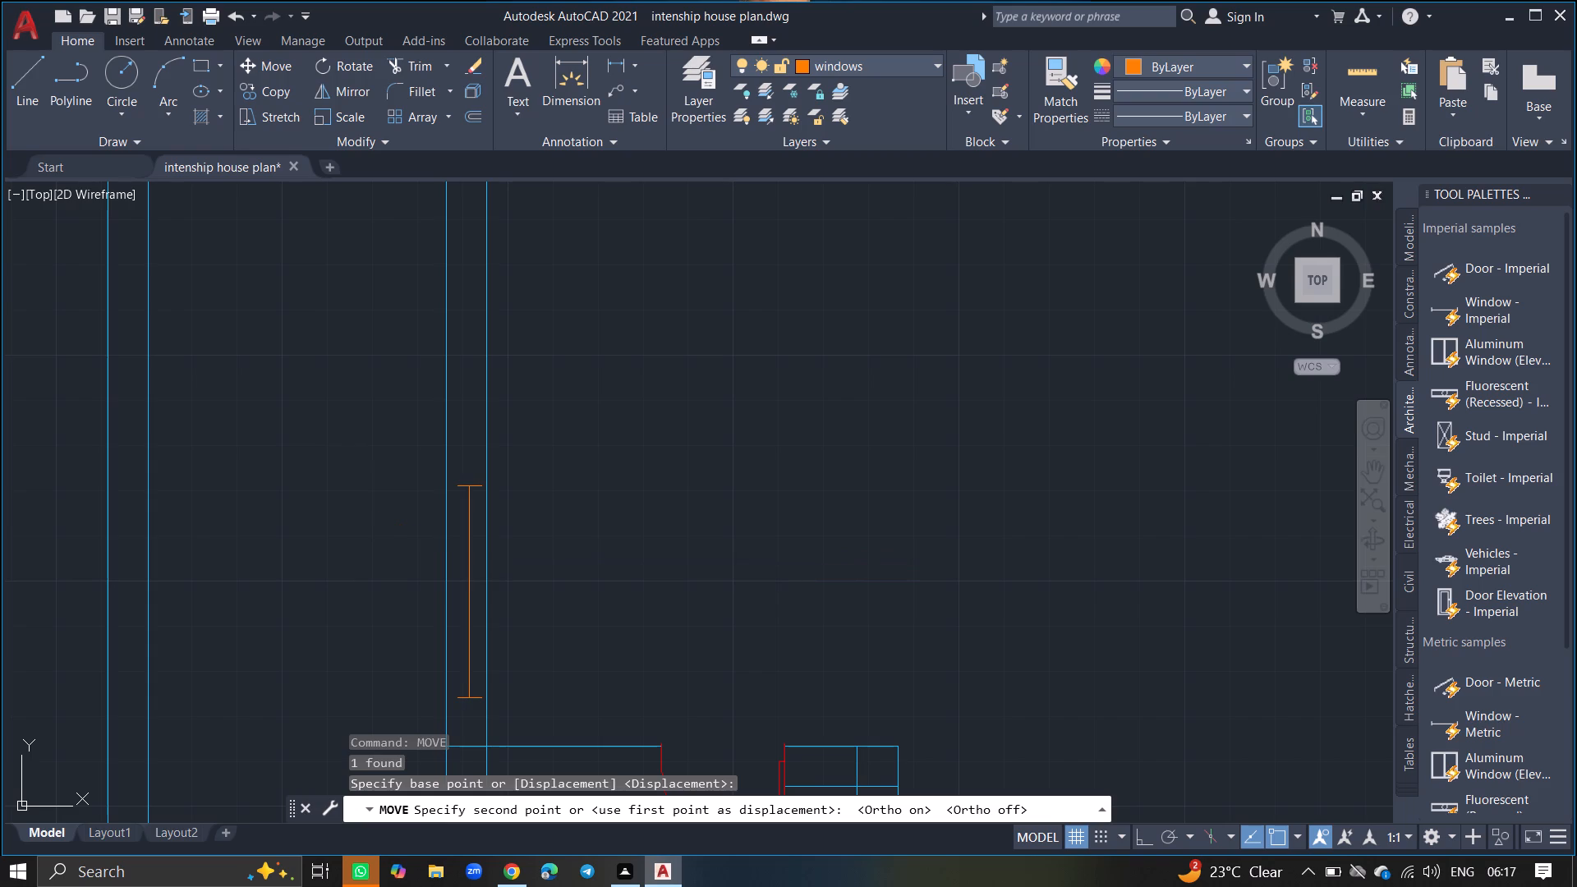
# Copy the vertical window block about 6'-7" at 91° up the same interior wall, just below the top-left room's lower wall.
pyautogui.click(469, 544)
pyautogui.write('copy')
pyautogui.press('Return')
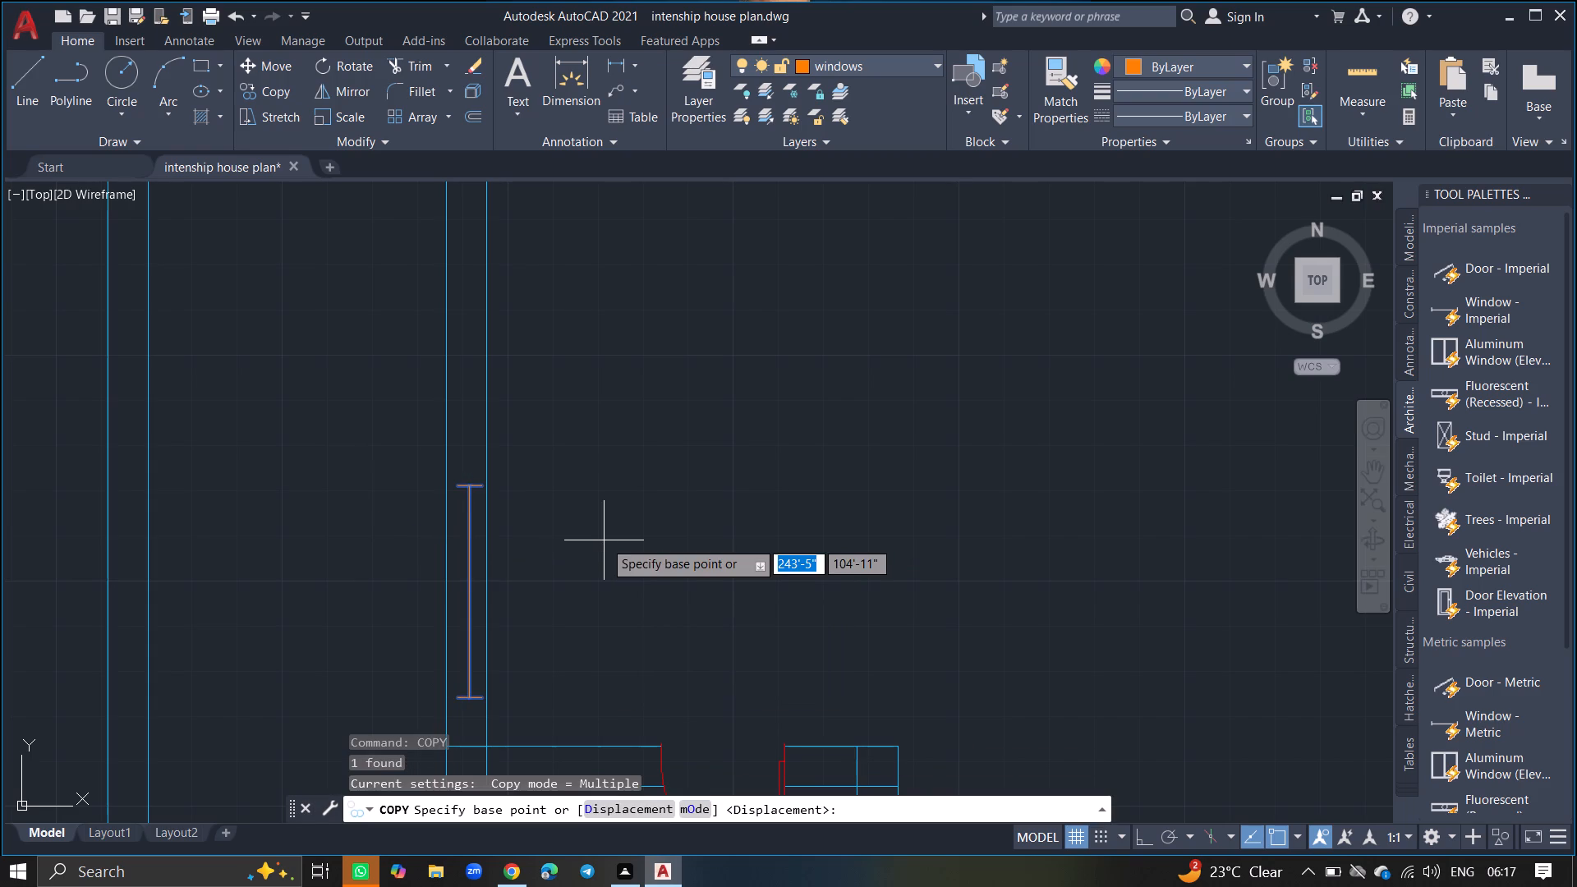
pyautogui.click(468, 557)
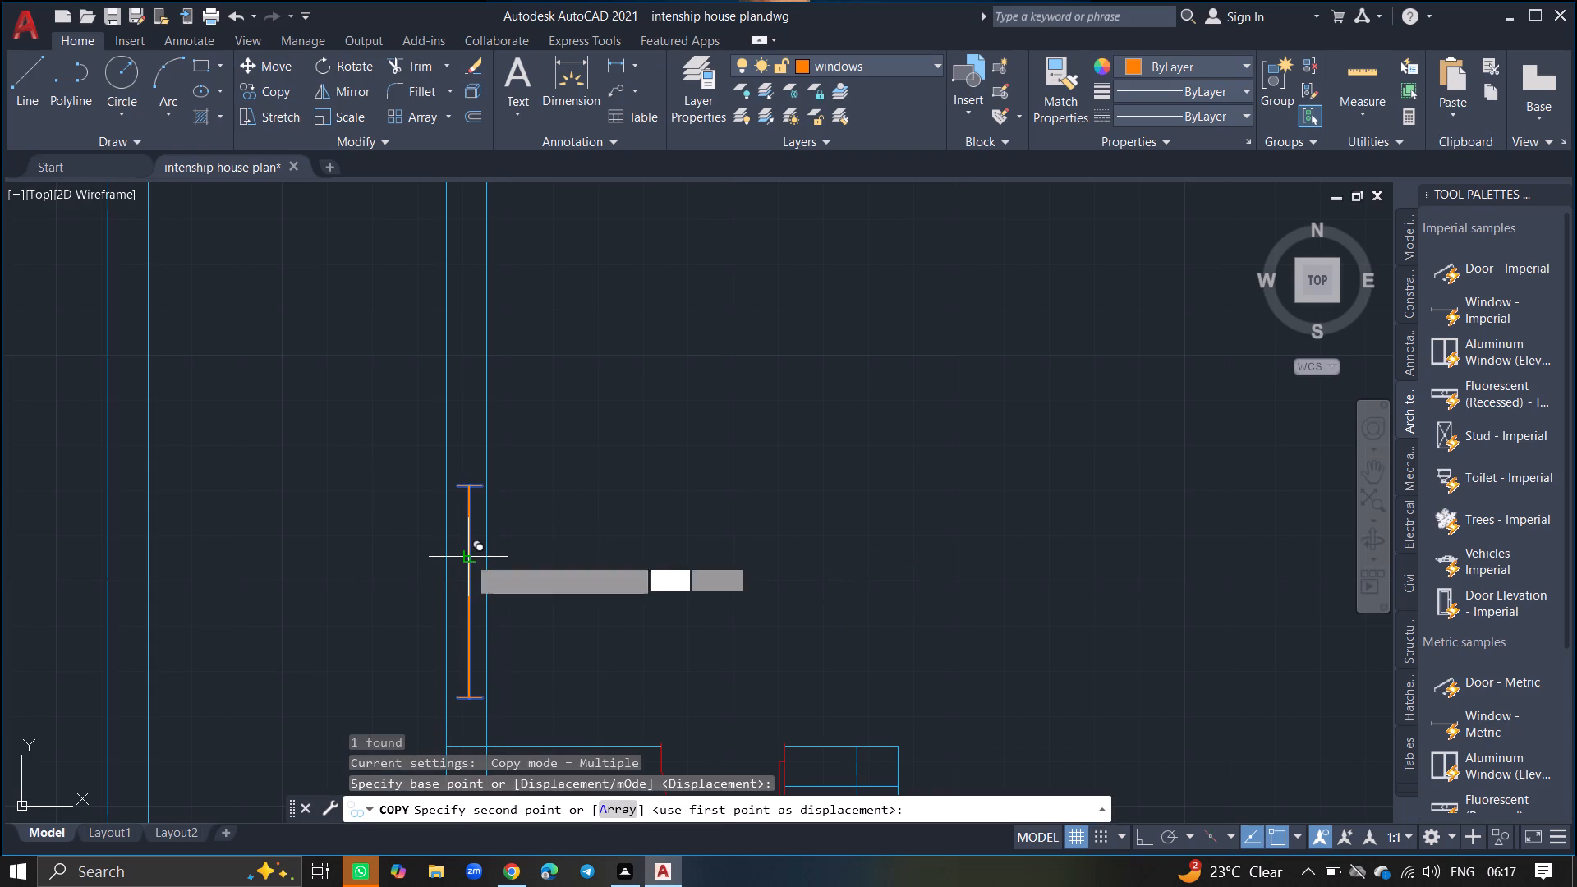
pyautogui.keyDown('ctrl'); pyautogui.scroll(-4, 527, 417); pyautogui.keyUp('ctrl')
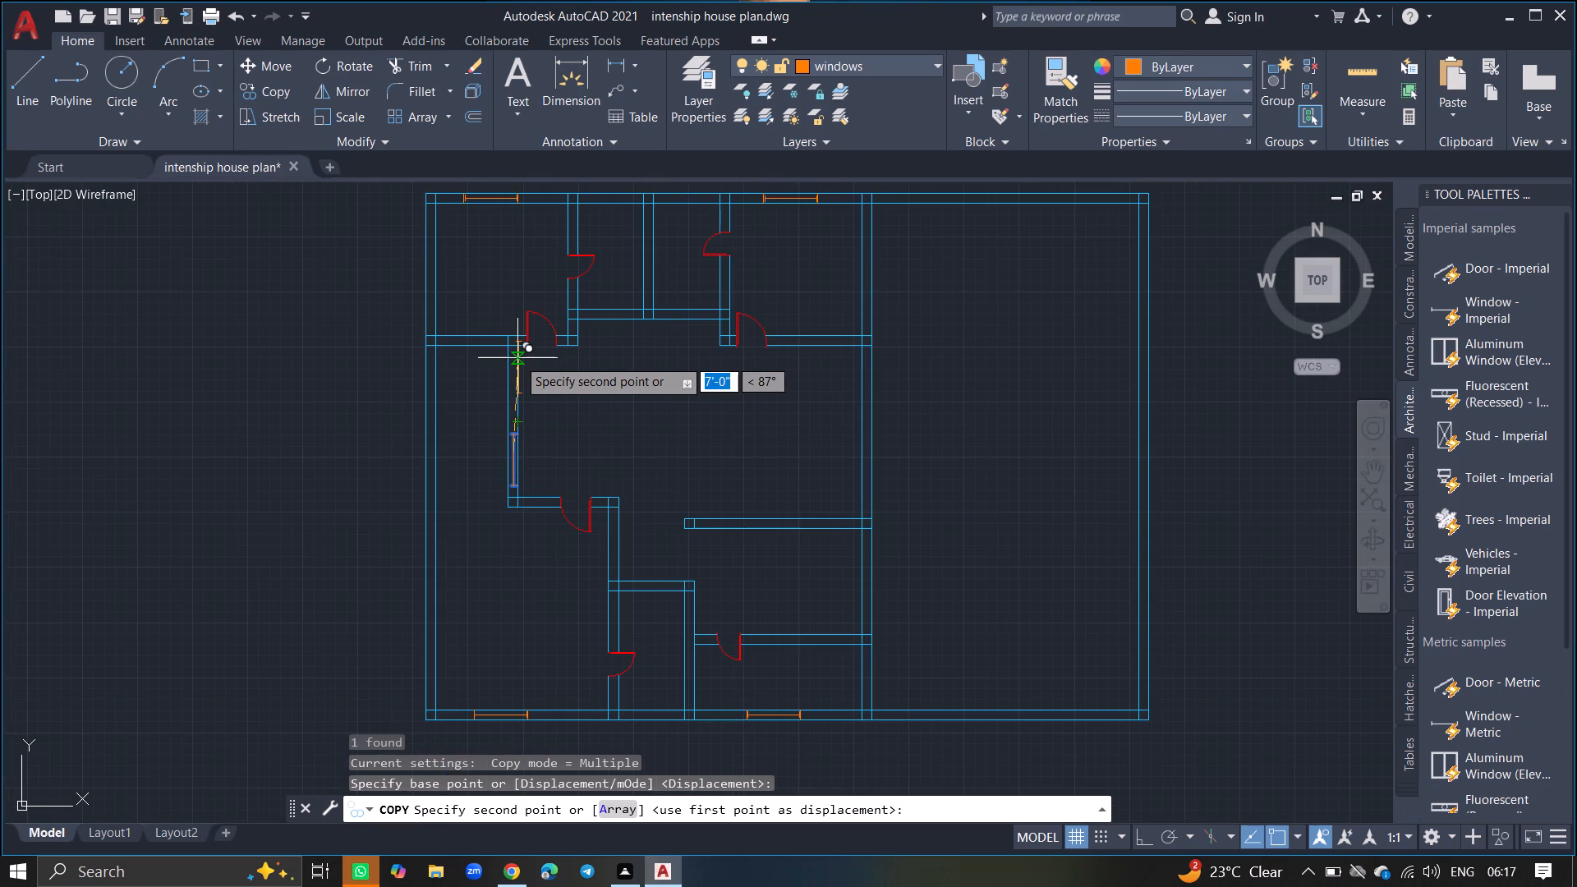
pyautogui.keyDown('ctrl'); pyautogui.scroll(6, 517, 357); pyautogui.keyUp('ctrl')
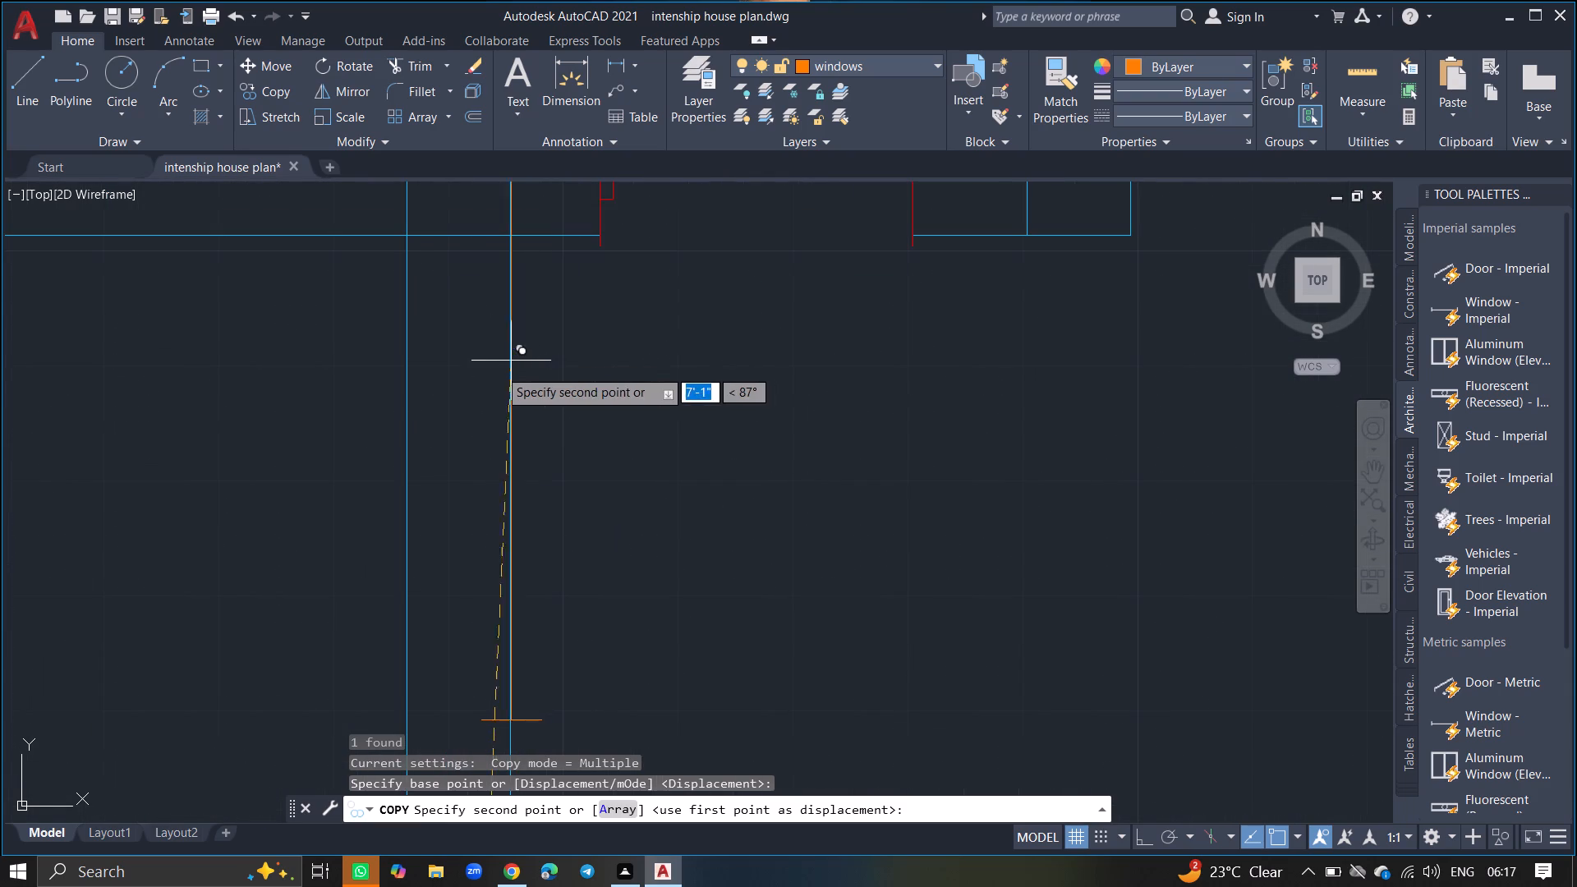
pyautogui.click(455, 426)
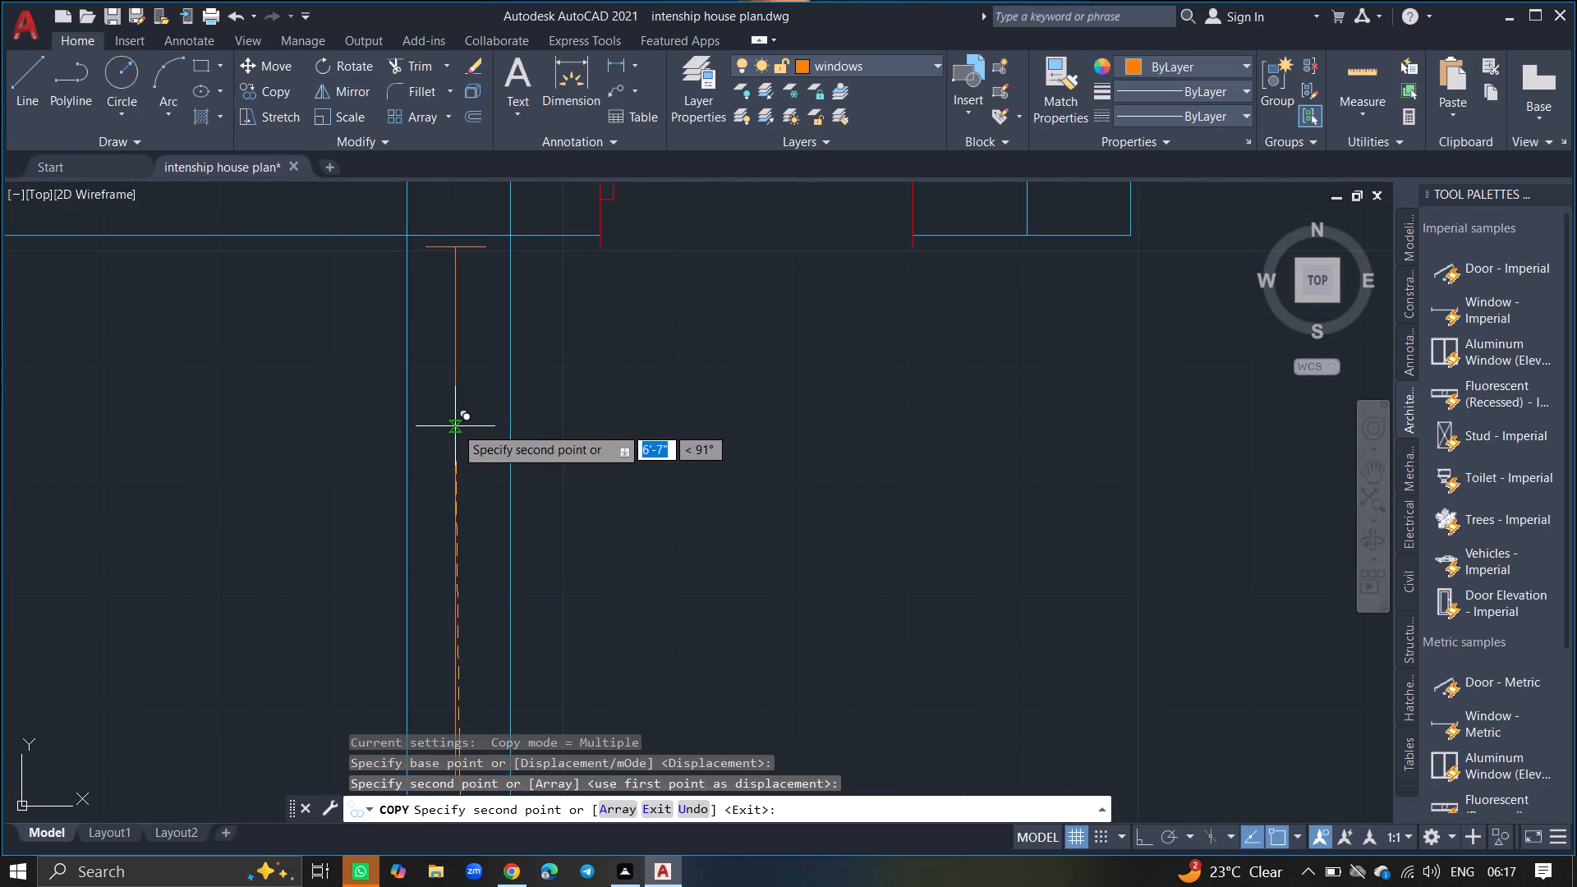
pyautogui.keyDown('ctrl'); pyautogui.scroll(-3, 455, 426); pyautogui.keyUp('ctrl')
pyautogui.press('Return')
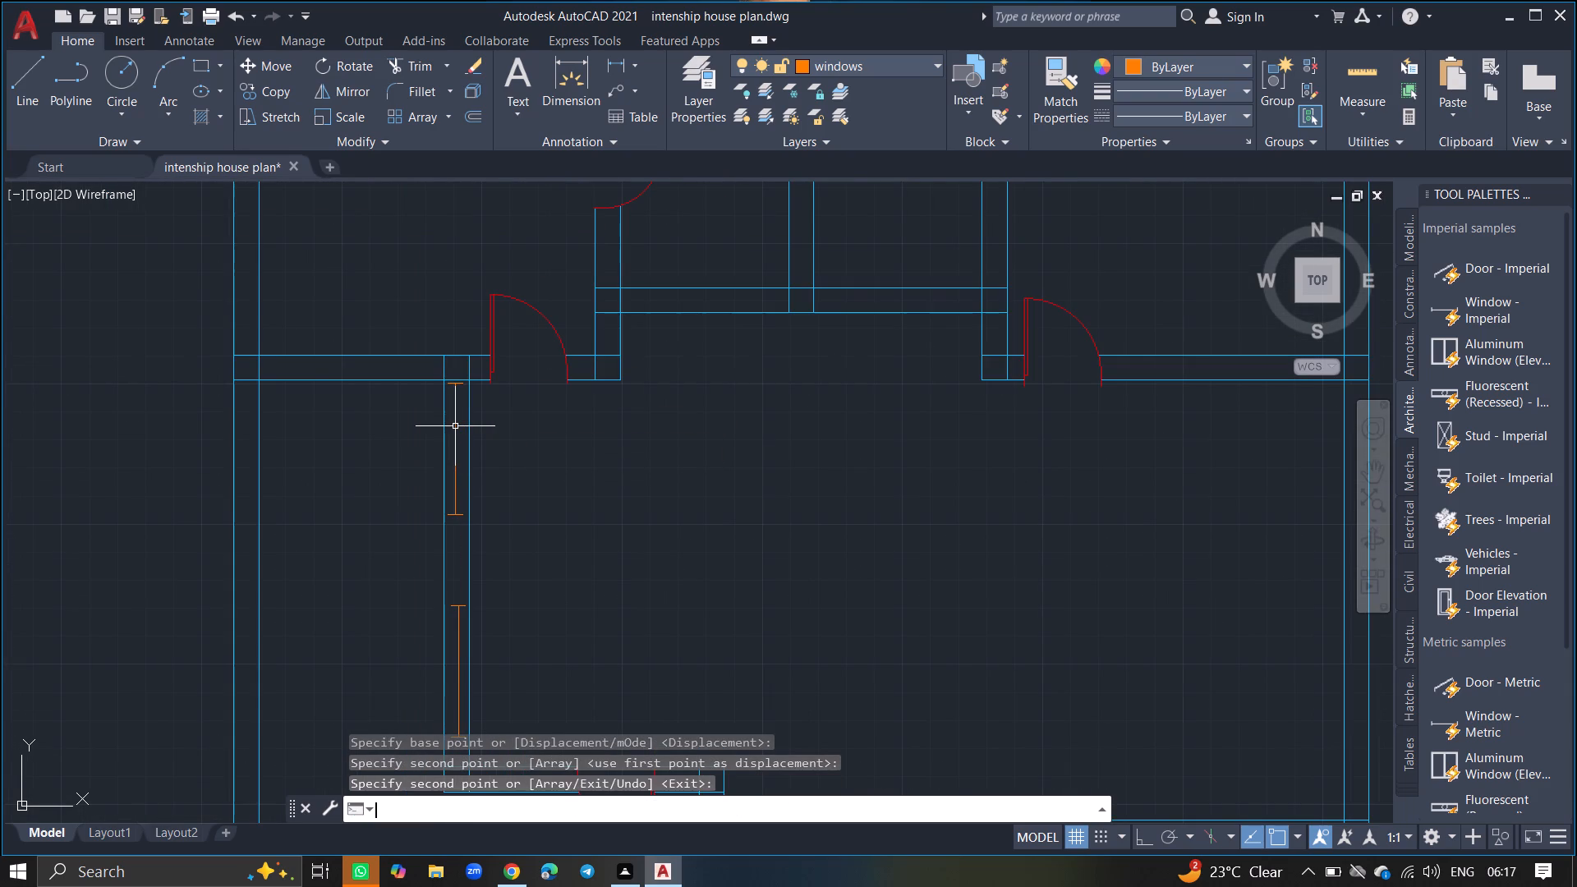
# Draw a 9" horizontal end line across the interior vertical wall, just below the upper vertical window block.
pyautogui.press('l')
pyautogui.press('Return')
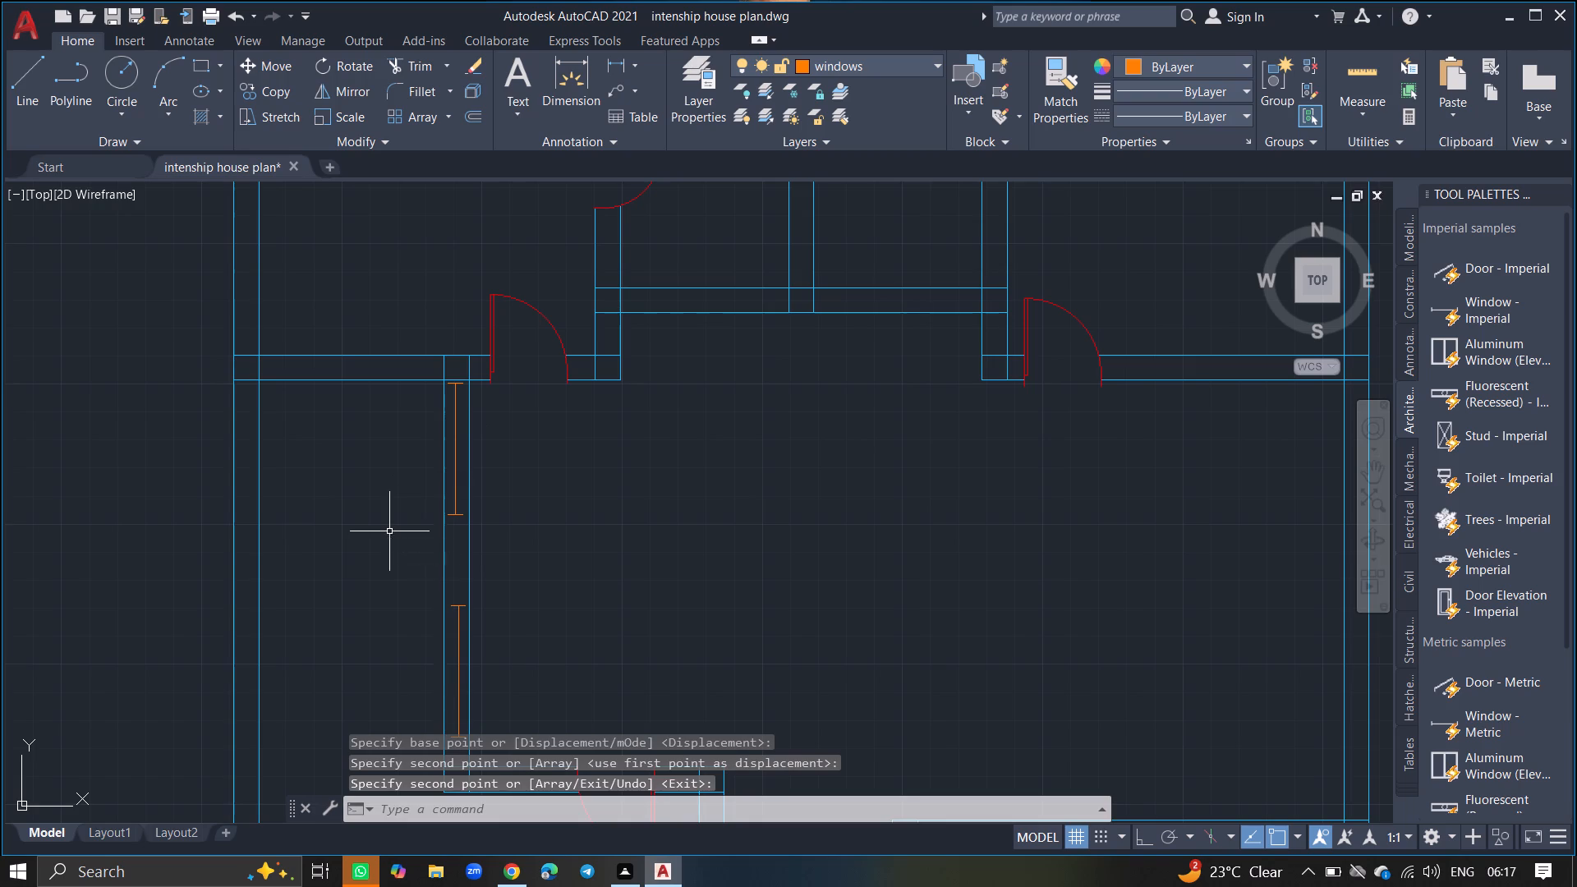
pyautogui.keyDown('ctrl'); pyautogui.scroll(5, 389, 531); pyautogui.keyUp('ctrl')
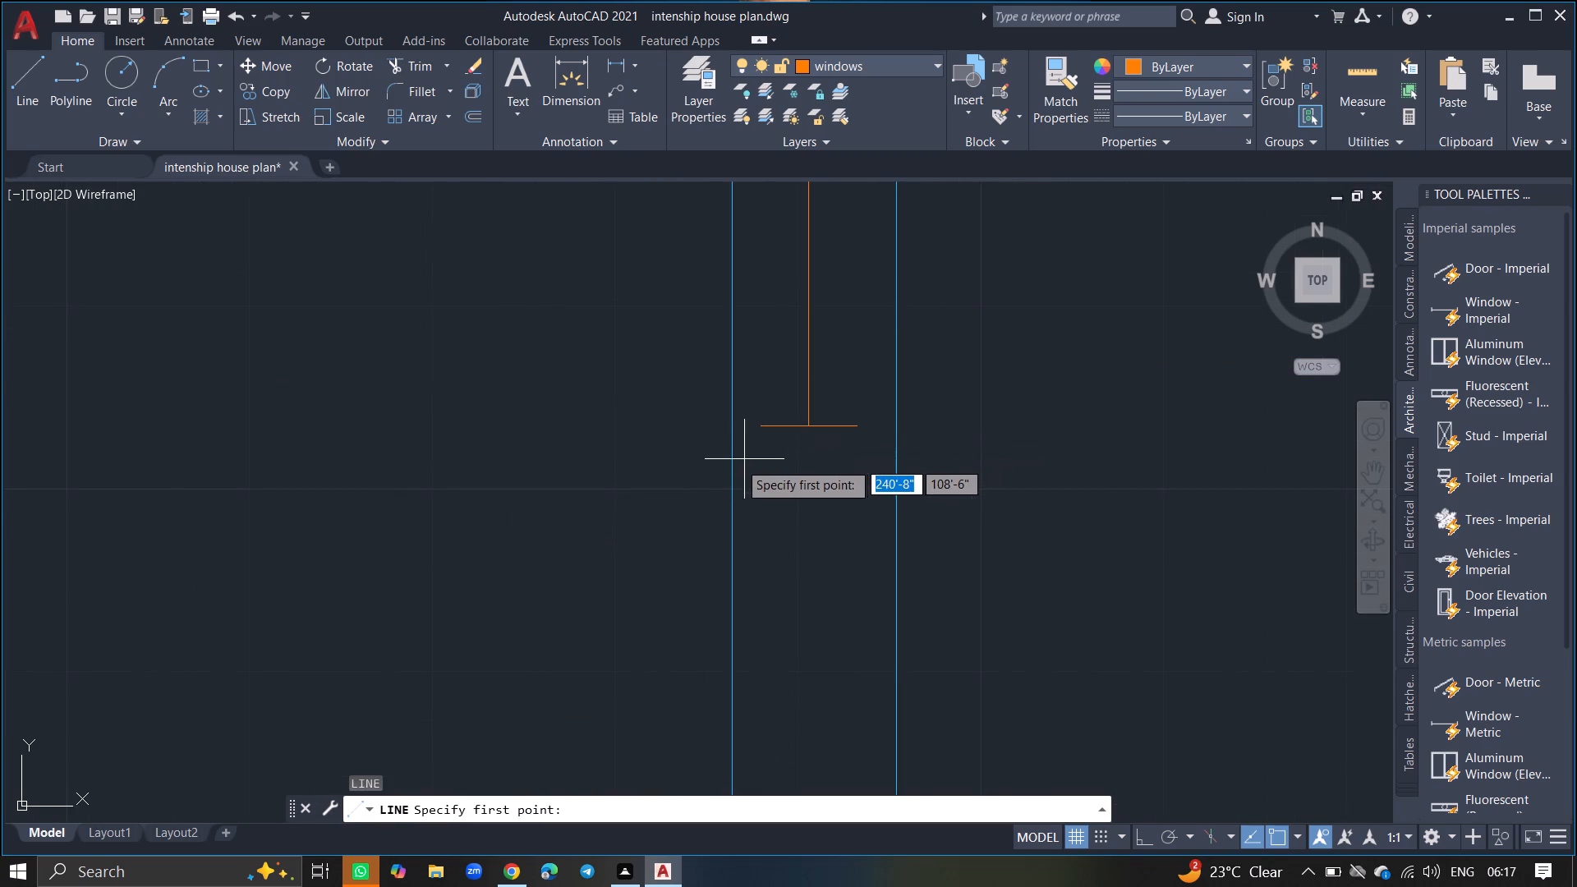
pyautogui.click(729, 453)
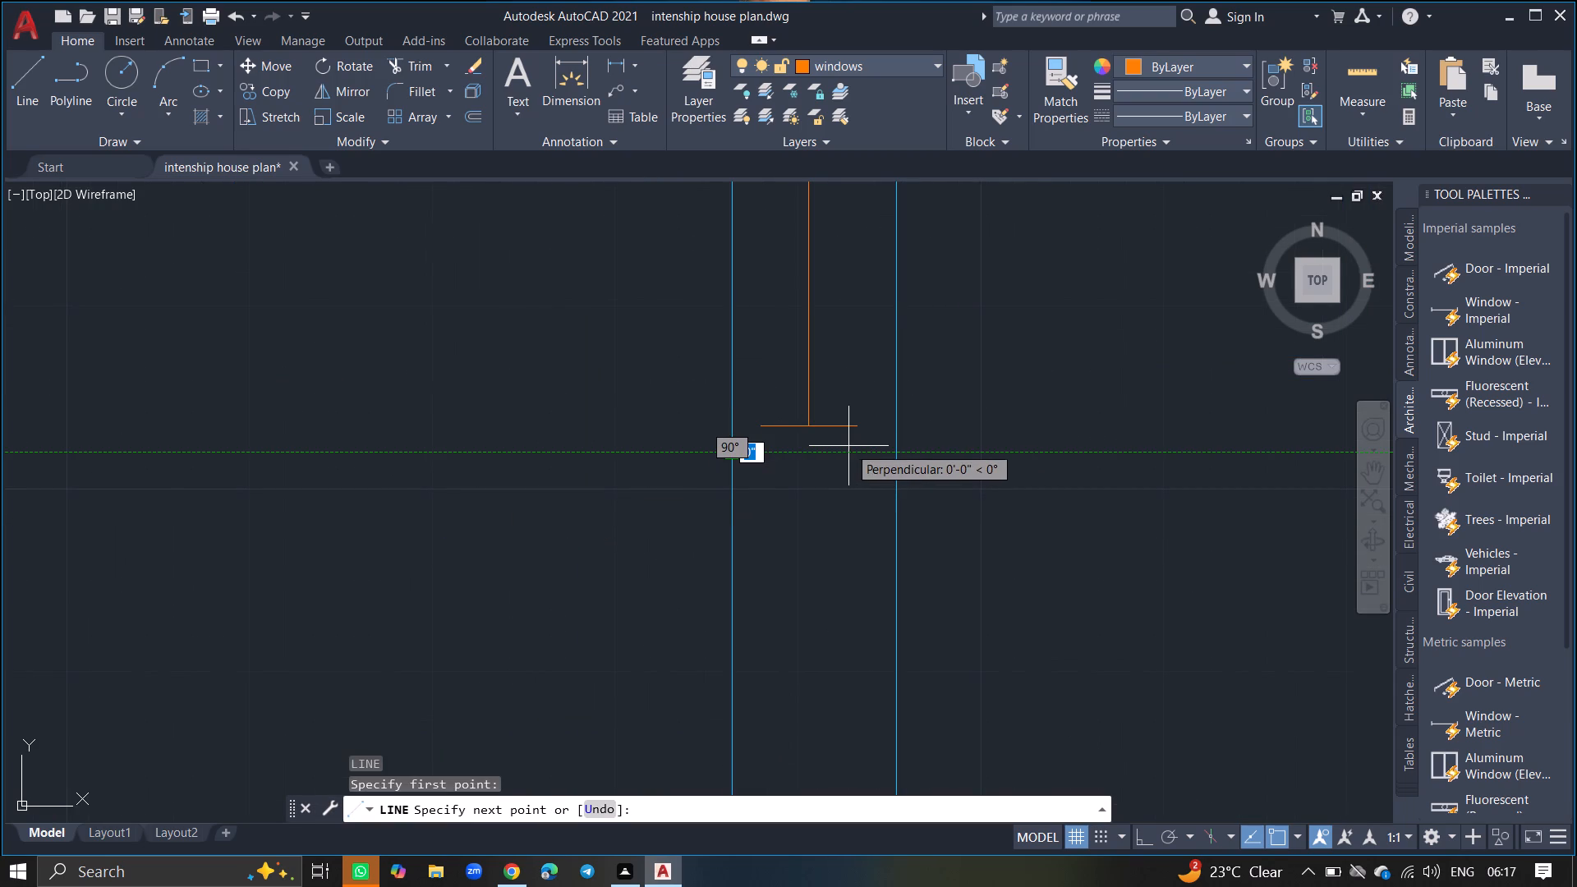
pyautogui.click(895, 454)
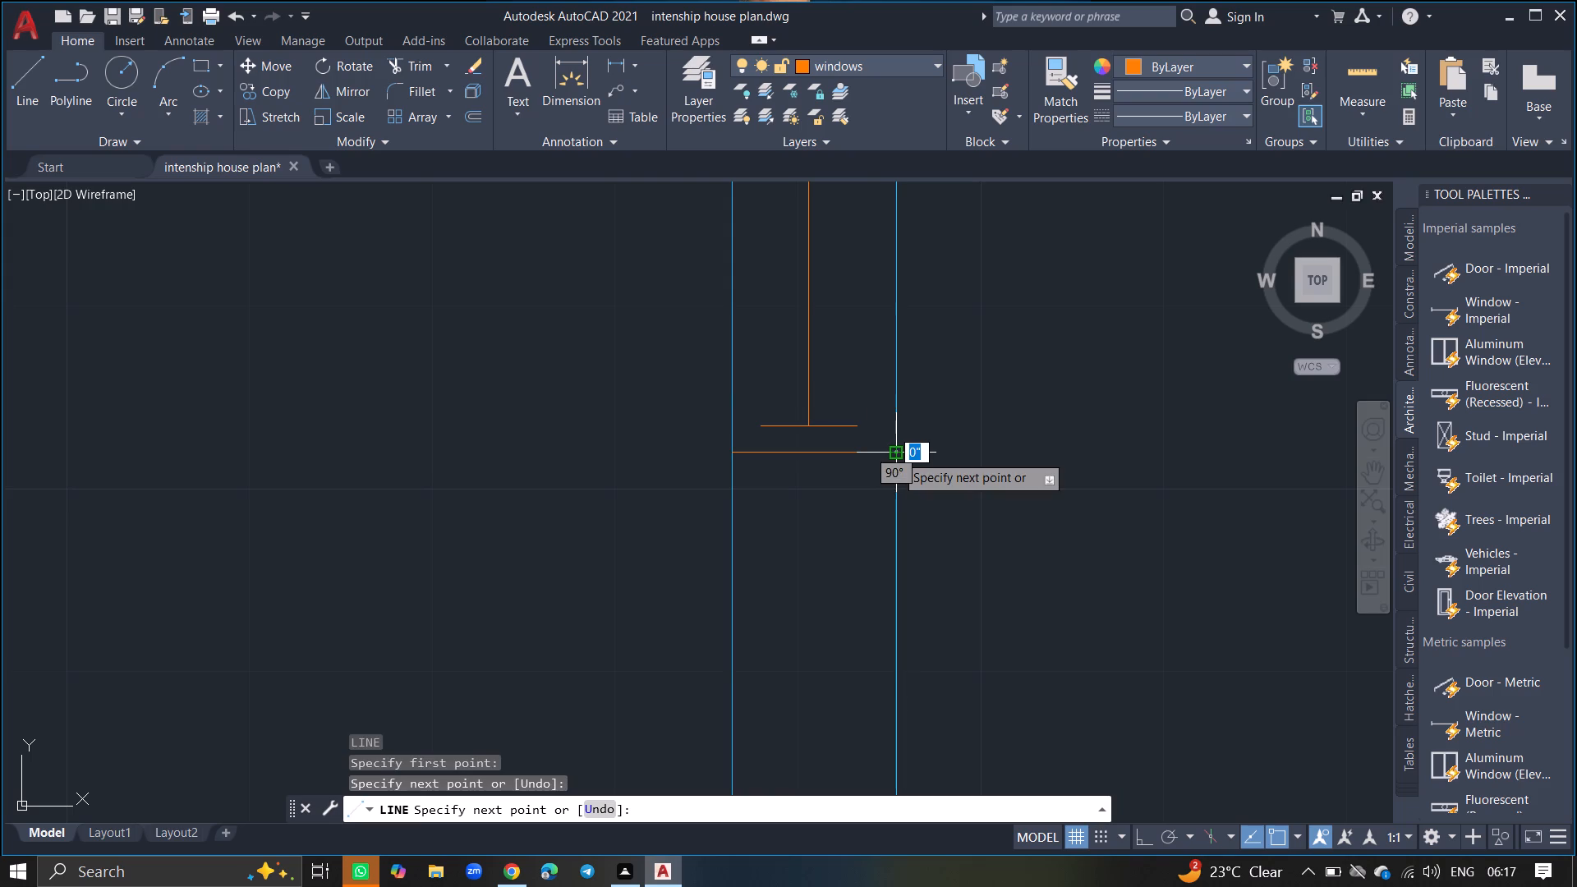
pyautogui.press('Return')
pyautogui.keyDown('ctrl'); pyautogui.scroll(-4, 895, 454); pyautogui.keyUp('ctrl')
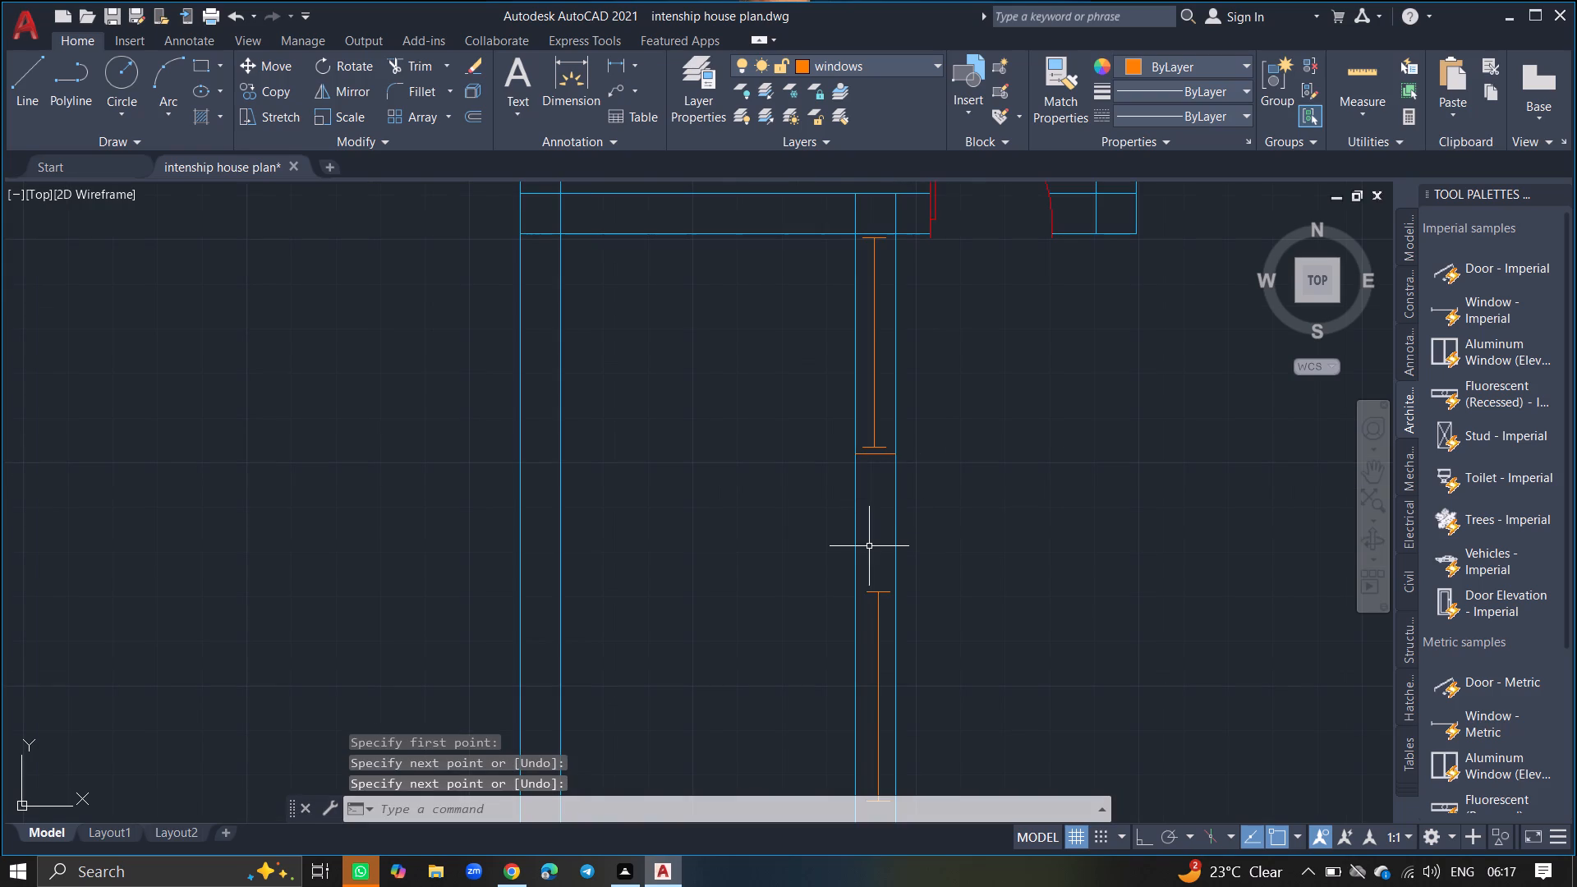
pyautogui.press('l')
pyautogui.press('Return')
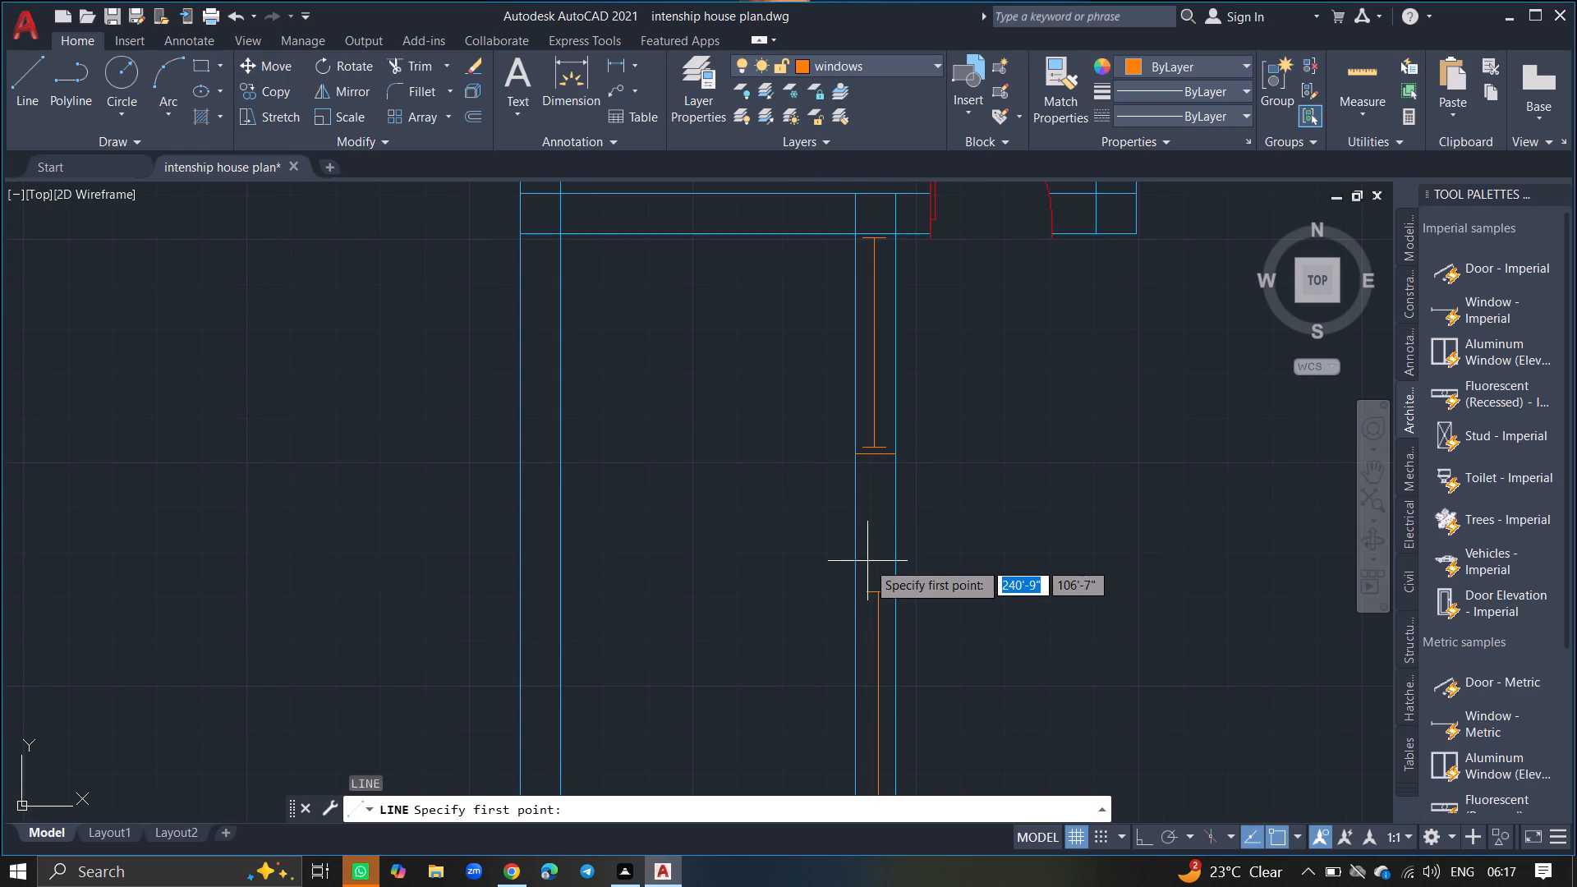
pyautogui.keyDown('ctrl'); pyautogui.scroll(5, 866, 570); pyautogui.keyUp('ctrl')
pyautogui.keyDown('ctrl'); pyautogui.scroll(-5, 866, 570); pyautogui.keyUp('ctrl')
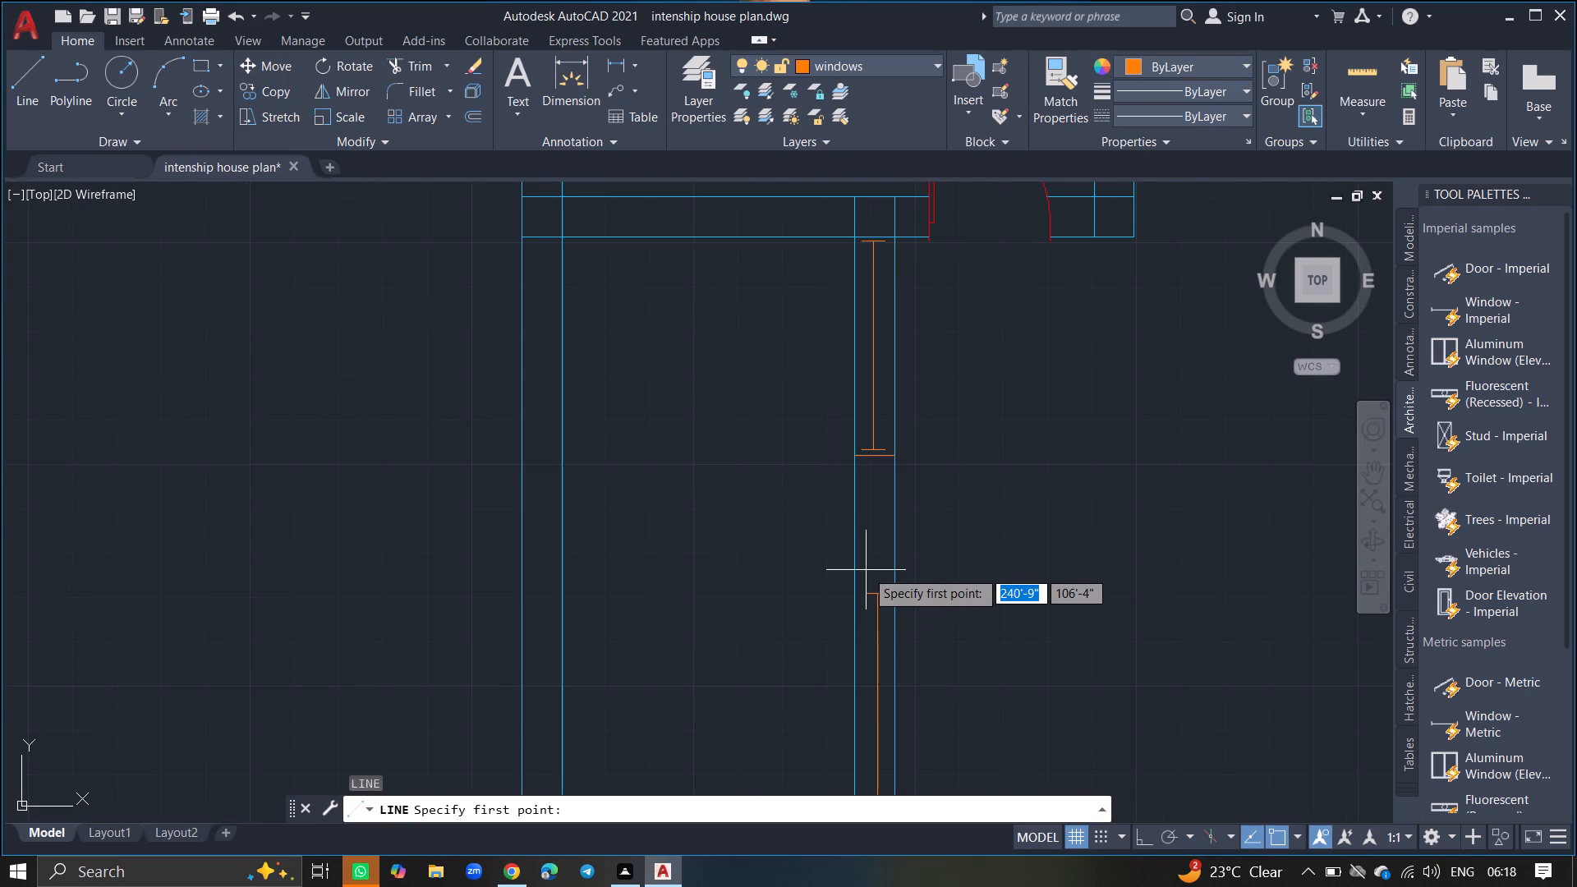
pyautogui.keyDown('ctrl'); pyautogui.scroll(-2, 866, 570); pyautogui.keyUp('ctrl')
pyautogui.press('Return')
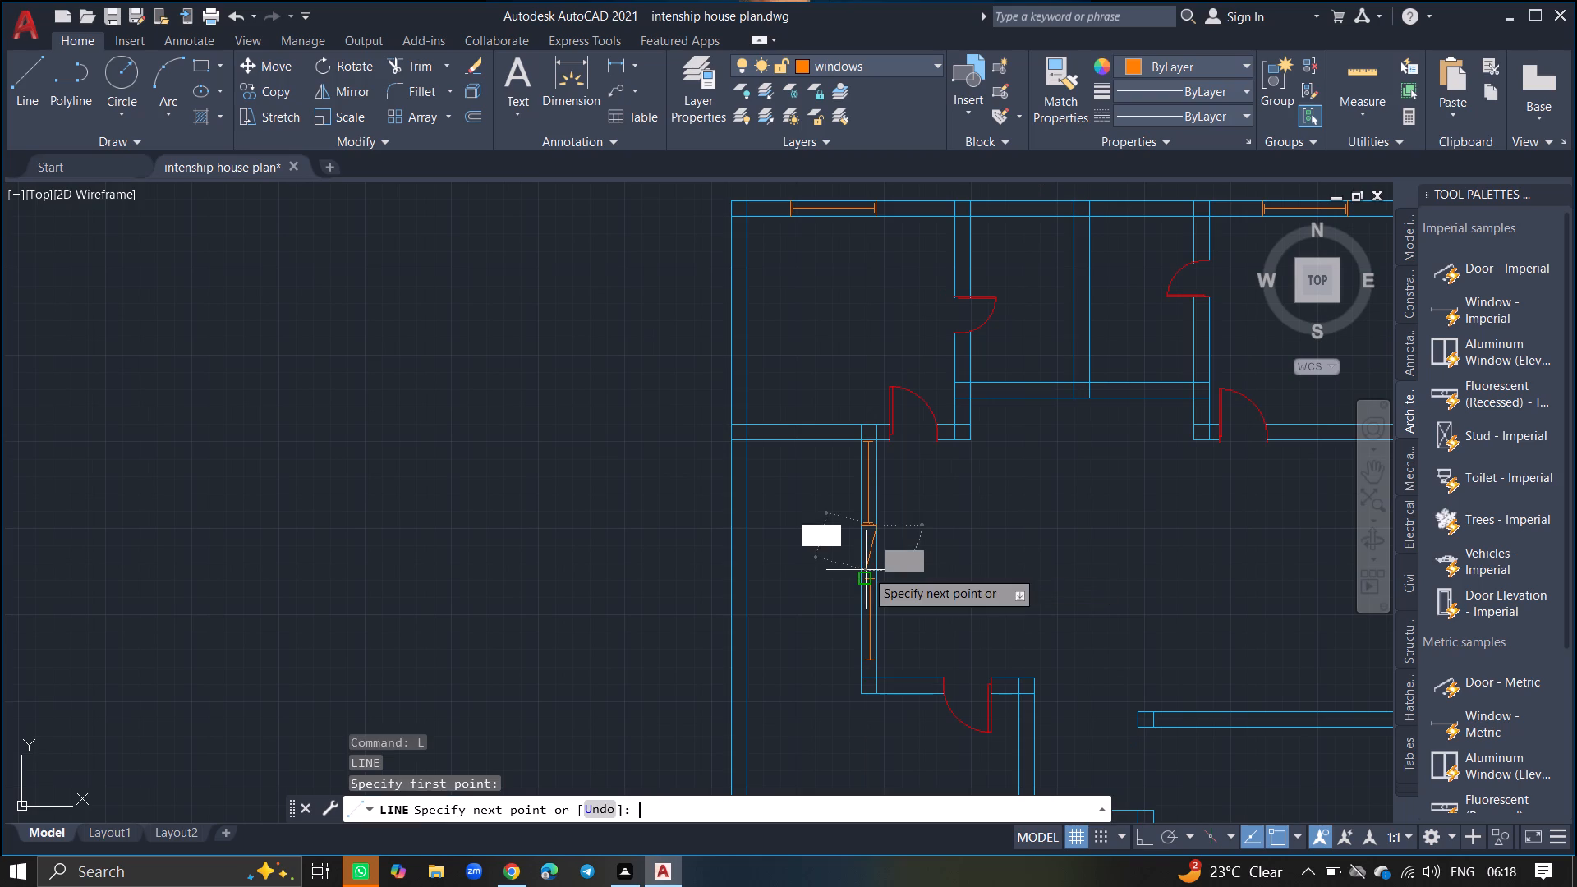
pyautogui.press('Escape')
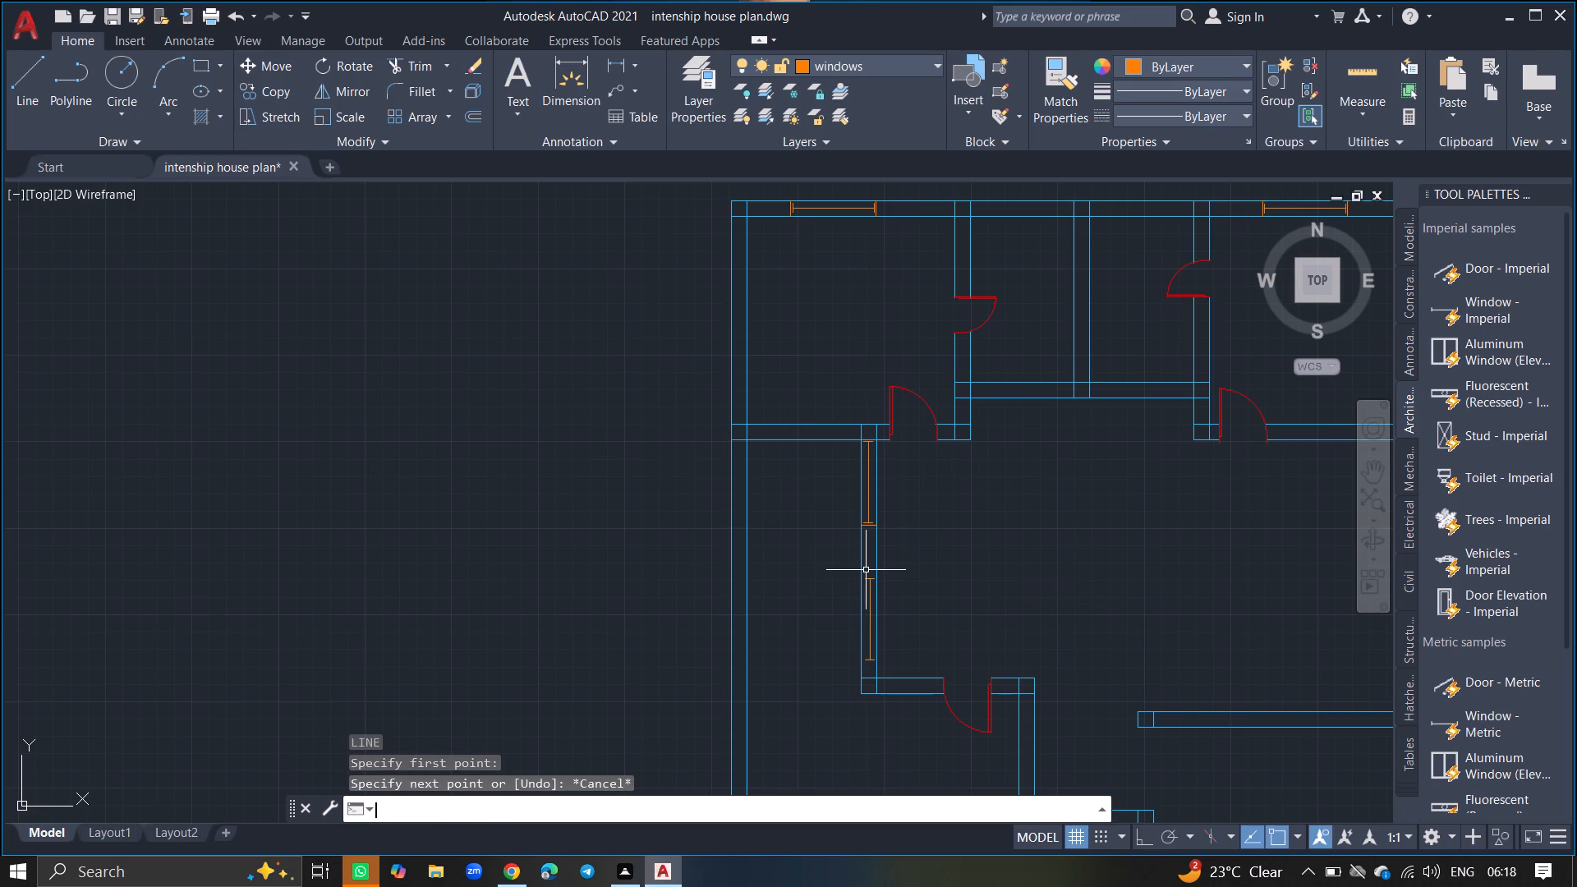
# Move the lower vertical window block from its midpoint about 7" down at 270° within the interior vertical wall.
pyautogui.moveTo(870, 593); pyautogui.dragTo(773, 599)
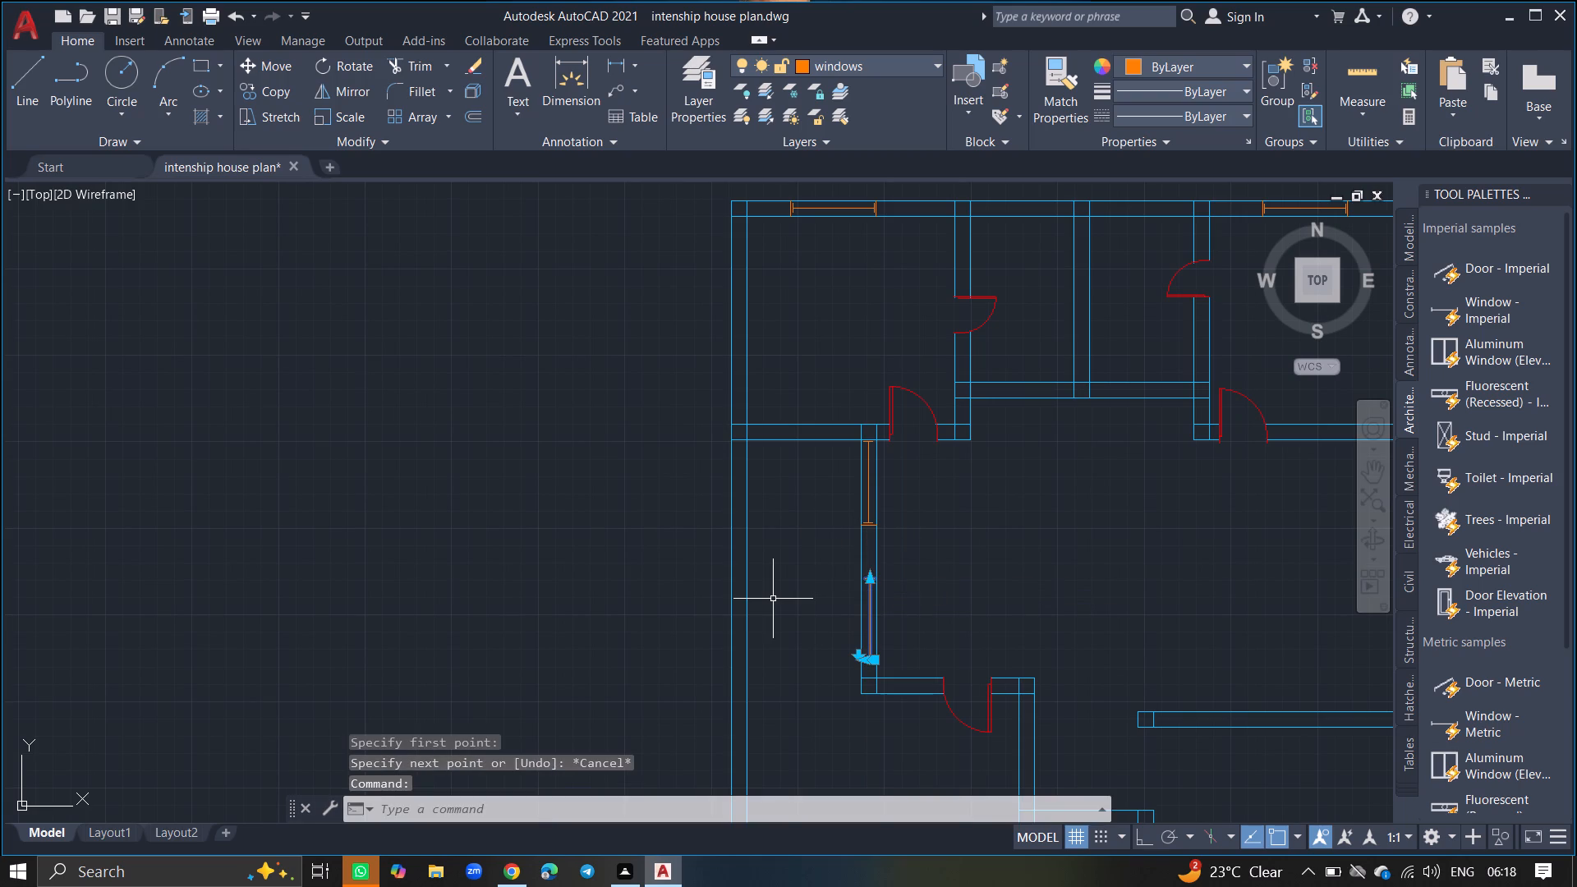
pyautogui.write('move')
pyautogui.press('Return')
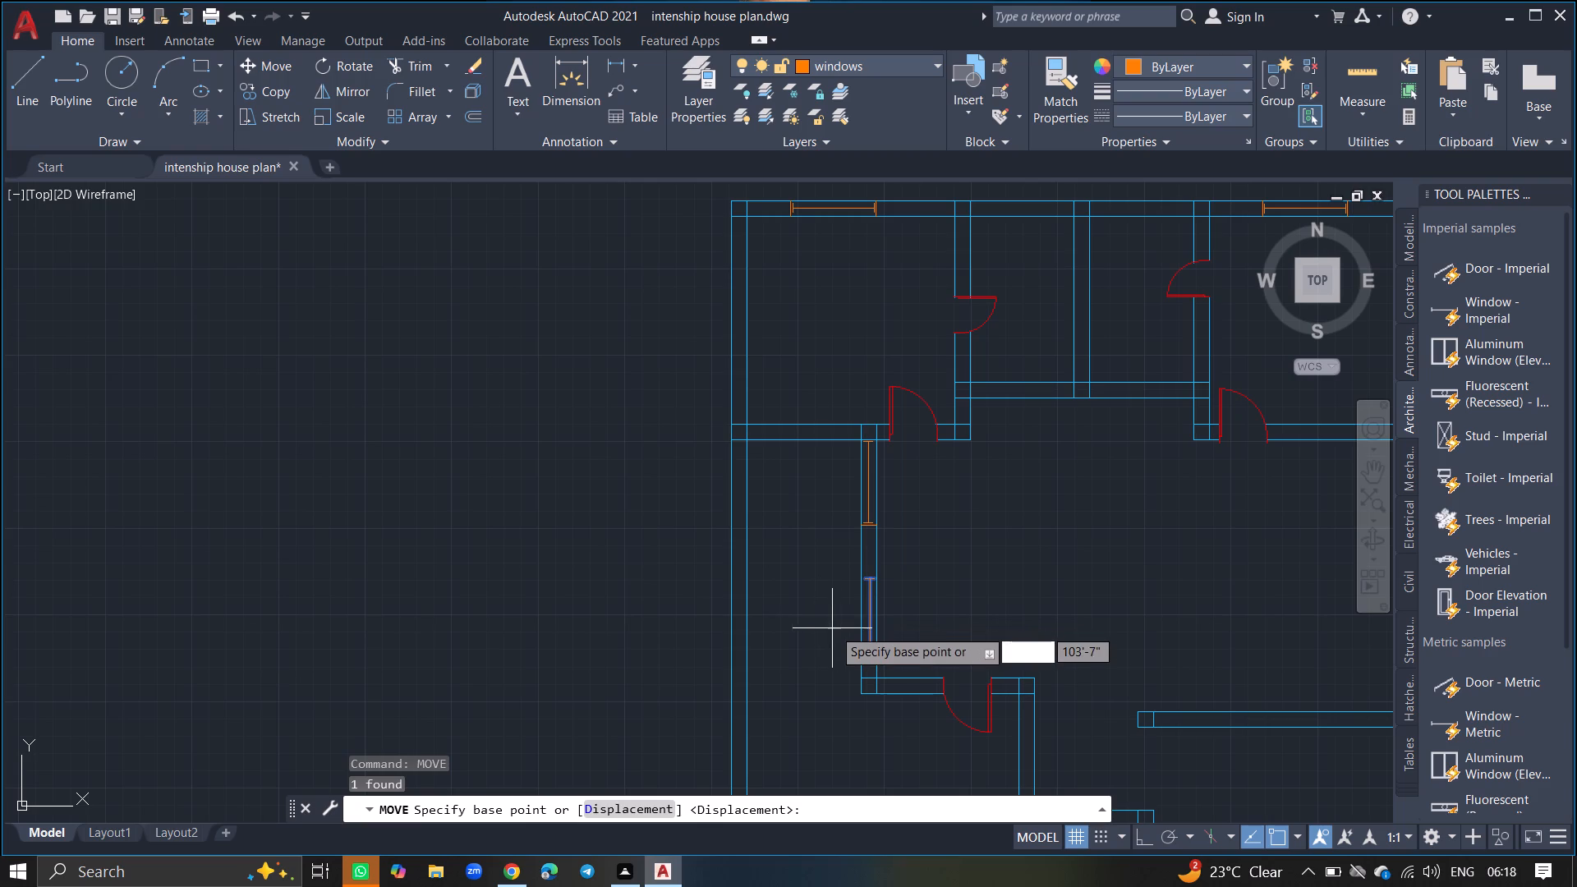
pyautogui.click(868, 617)
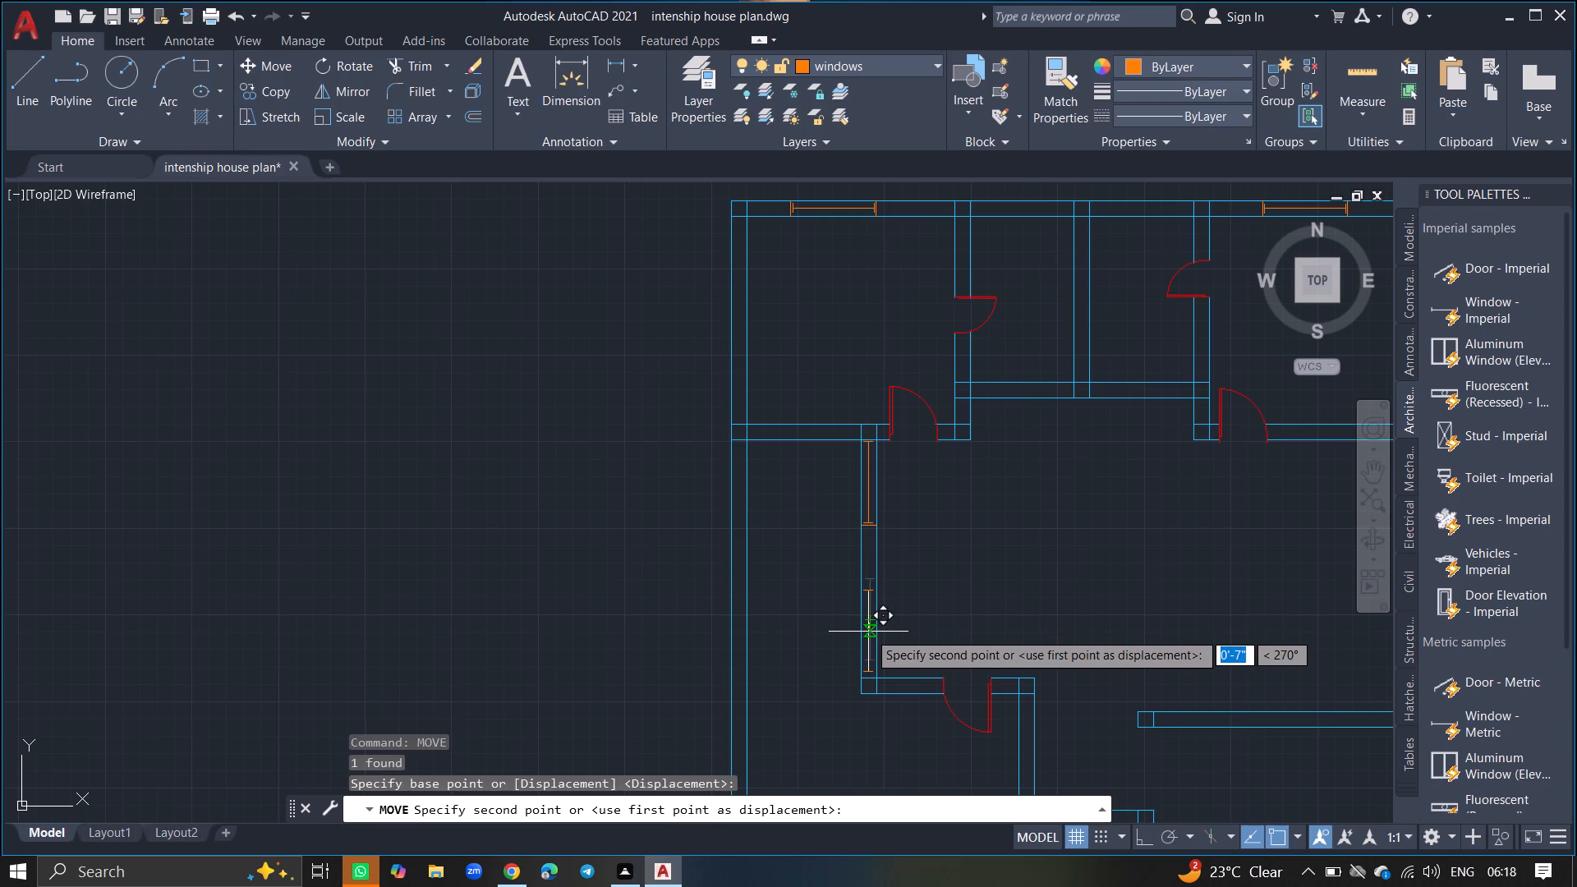
pyautogui.keyDown('ctrl'); pyautogui.scroll(3, 868, 632); pyautogui.keyUp('ctrl')
pyautogui.keyDown('ctrl'); pyautogui.scroll(-1, 875, 621); pyautogui.keyUp('ctrl')
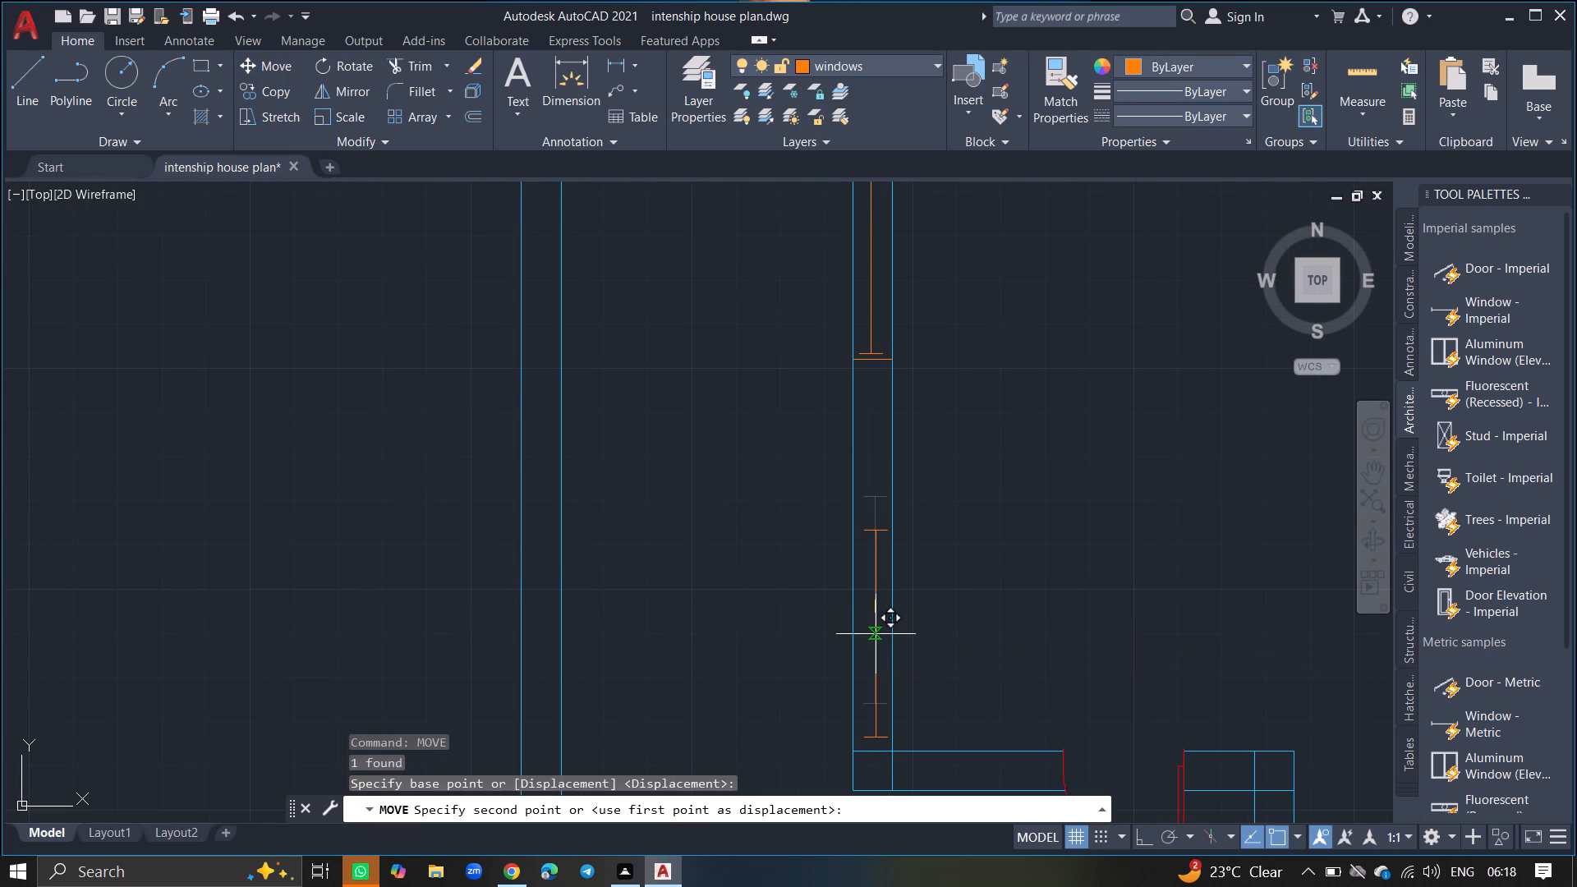
pyautogui.click(876, 634)
# Draw a 9" horizontal end line across the interior vertical wall, just above the lower vertical window block.
pyautogui.press('l')
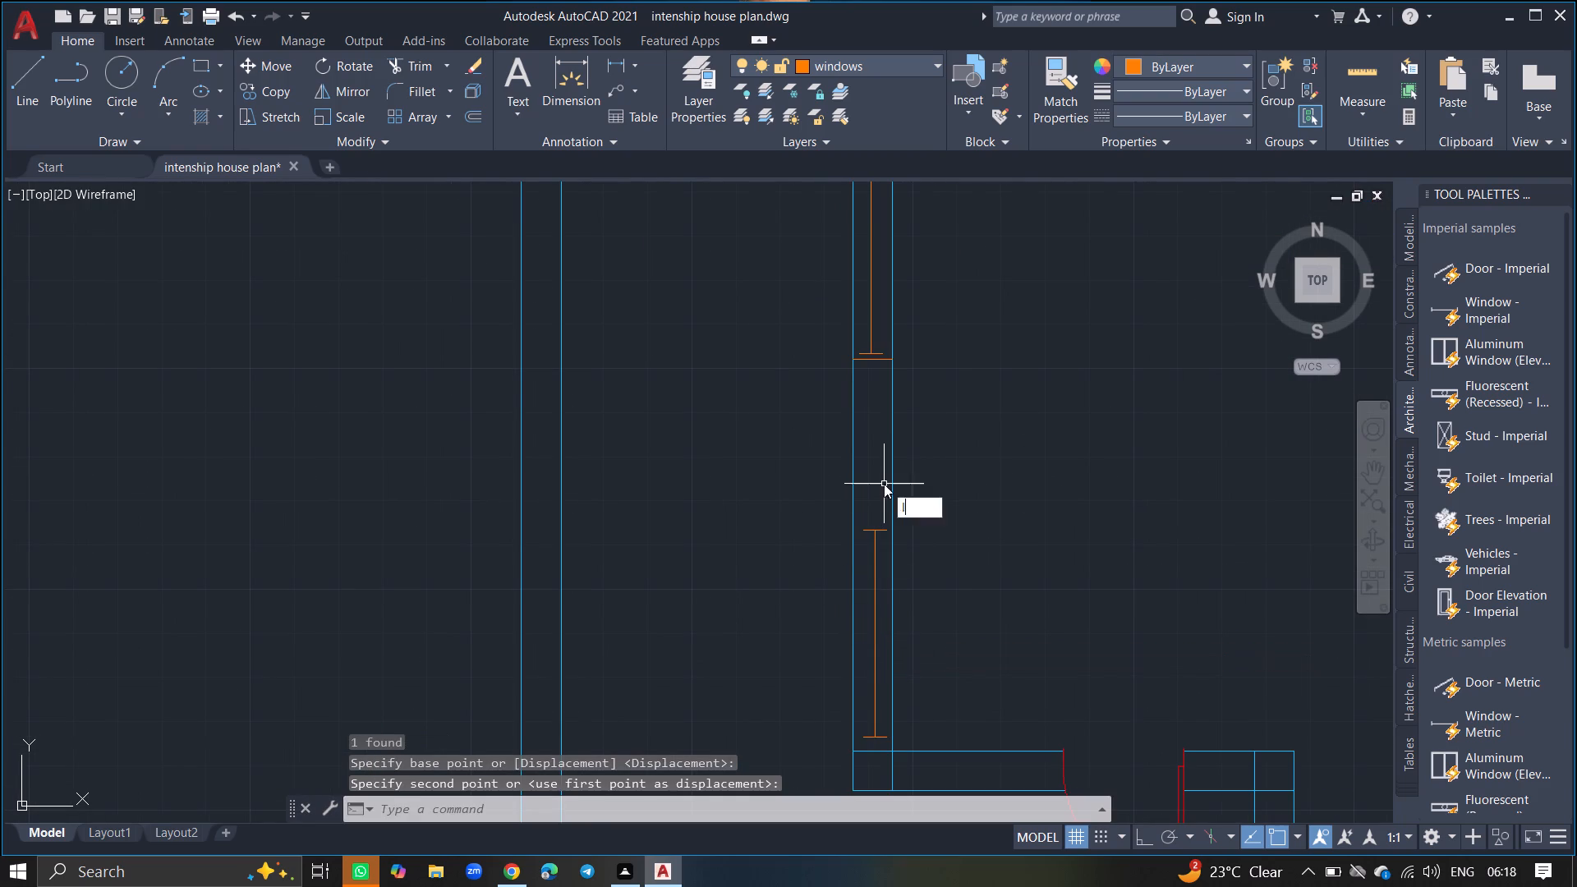
pyautogui.press('Return')
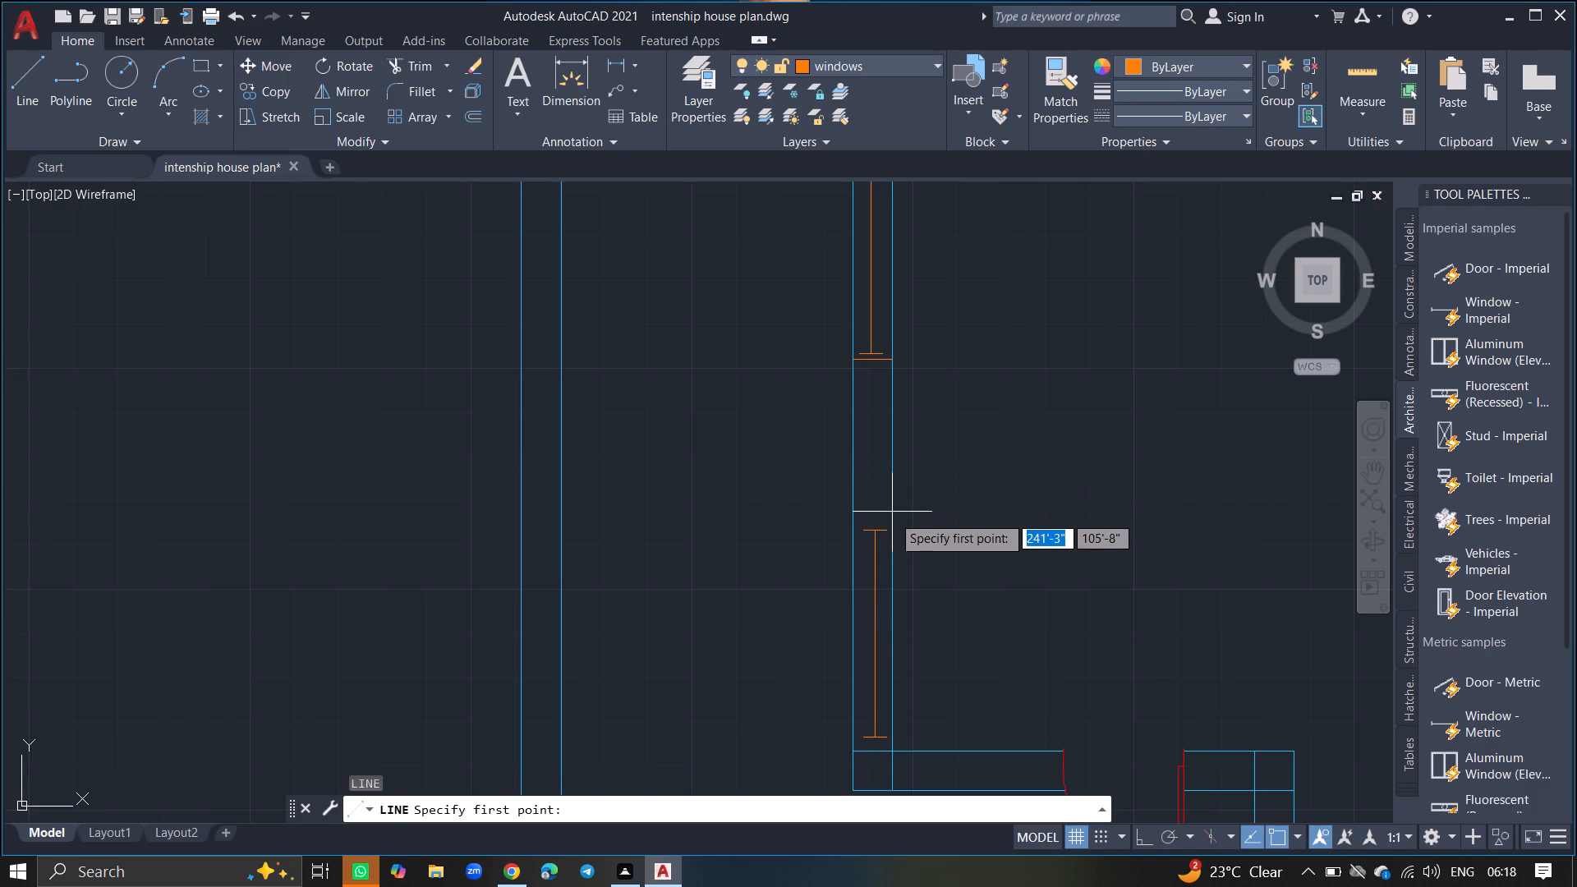
pyautogui.keyDown('ctrl'); pyautogui.scroll(7, 892, 518); pyautogui.keyUp('ctrl')
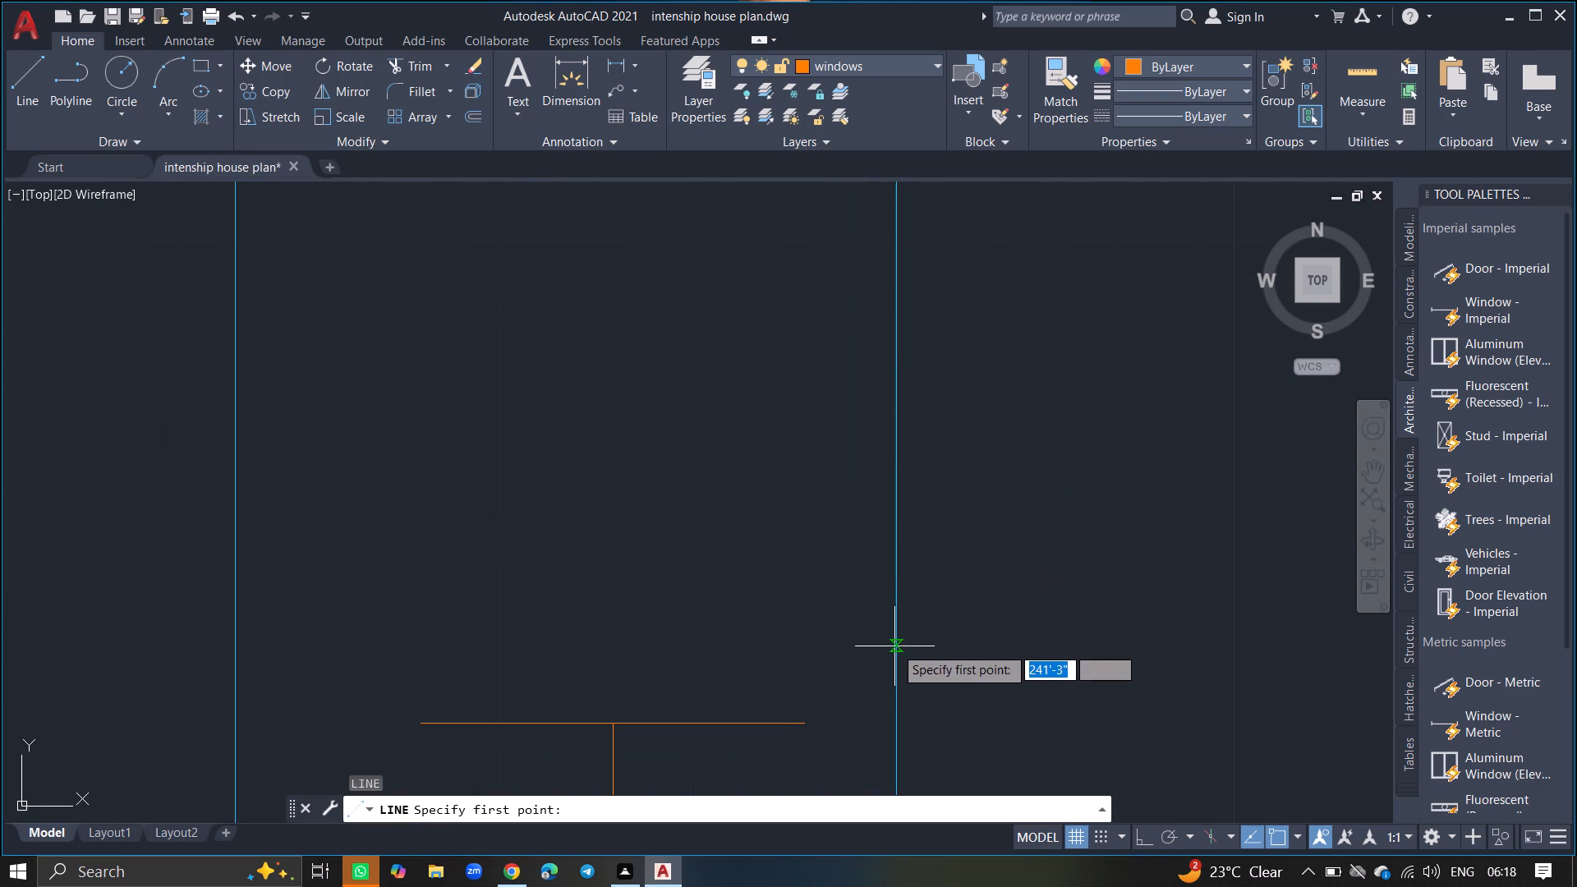
pyautogui.moveTo(895, 649); pyautogui.dragTo(525, 674)
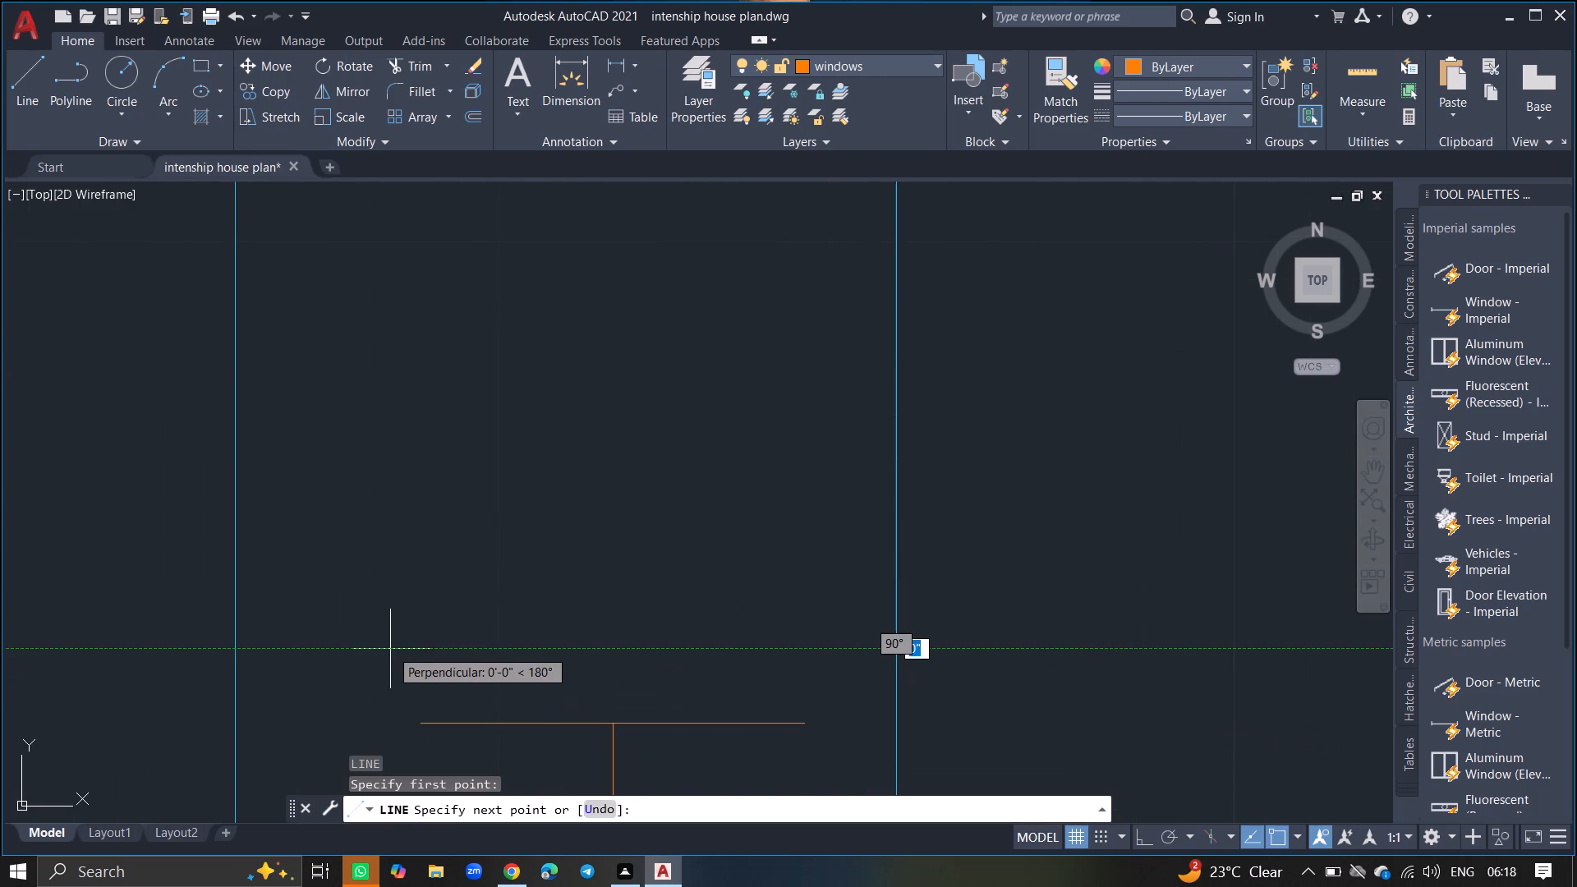
pyautogui.click(234, 650)
pyautogui.press('Return')
# Extend both horizontal wall lines below the lower vertical window block westward to the outer face of the left exterior wall.
pyautogui.keyDown('ctrl'); pyautogui.scroll(-6, 234, 650); pyautogui.keyUp('ctrl')
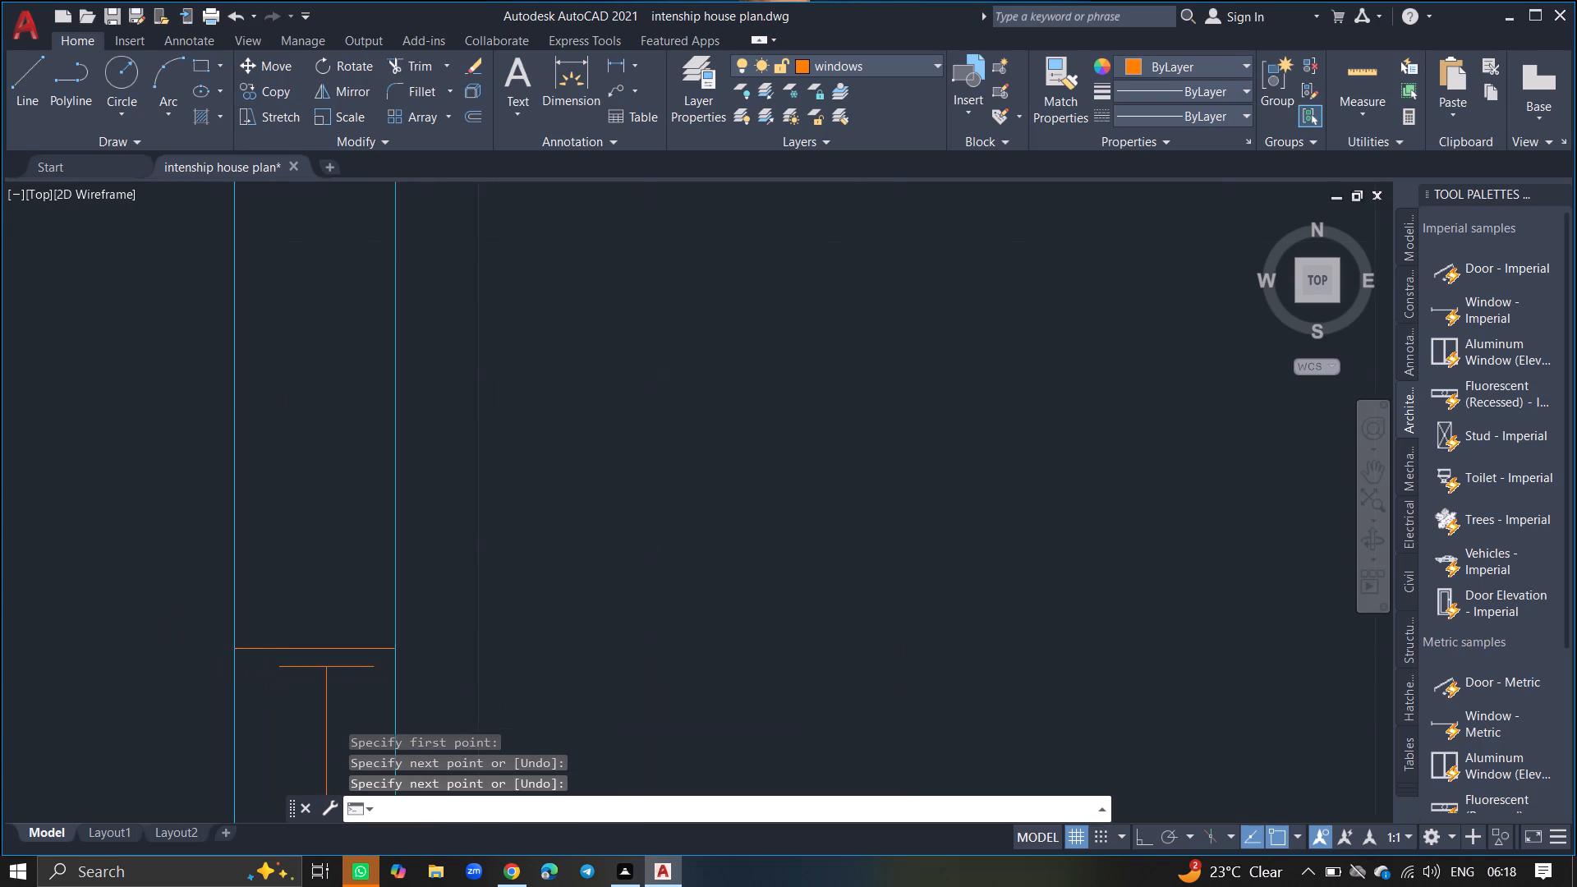
pyautogui.keyDown('ctrl'); pyautogui.scroll(-5, 234, 650); pyautogui.keyUp('ctrl')
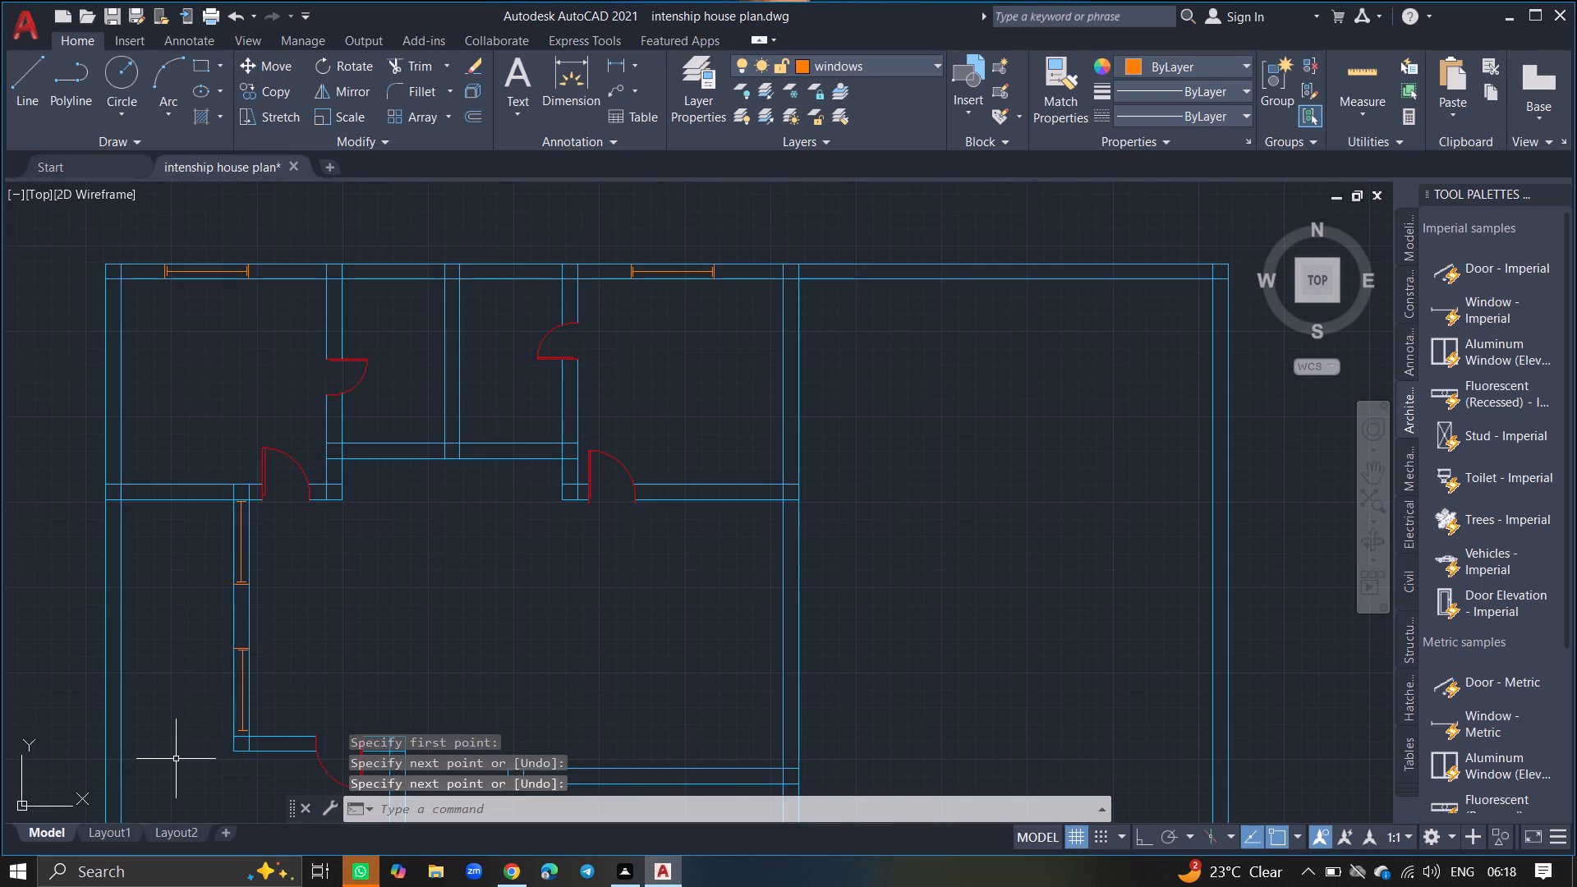
pyautogui.keyDown('ctrl'); pyautogui.scroll(-6, 263, 678); pyautogui.keyUp('ctrl')
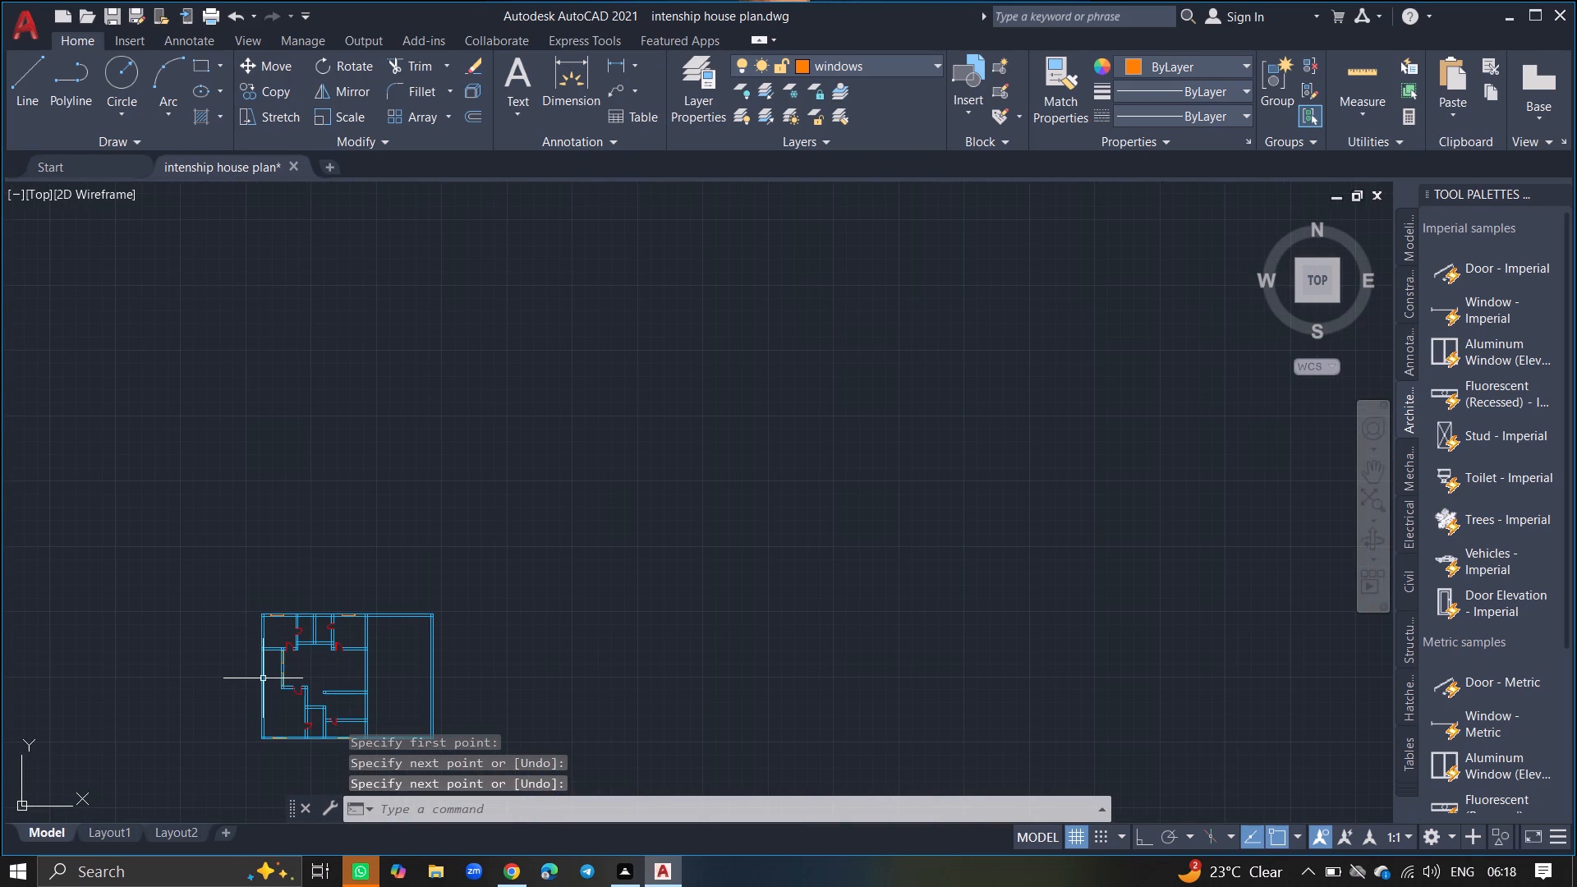
pyautogui.keyDown('ctrl'); pyautogui.scroll(7, 261, 692); pyautogui.keyUp('ctrl')
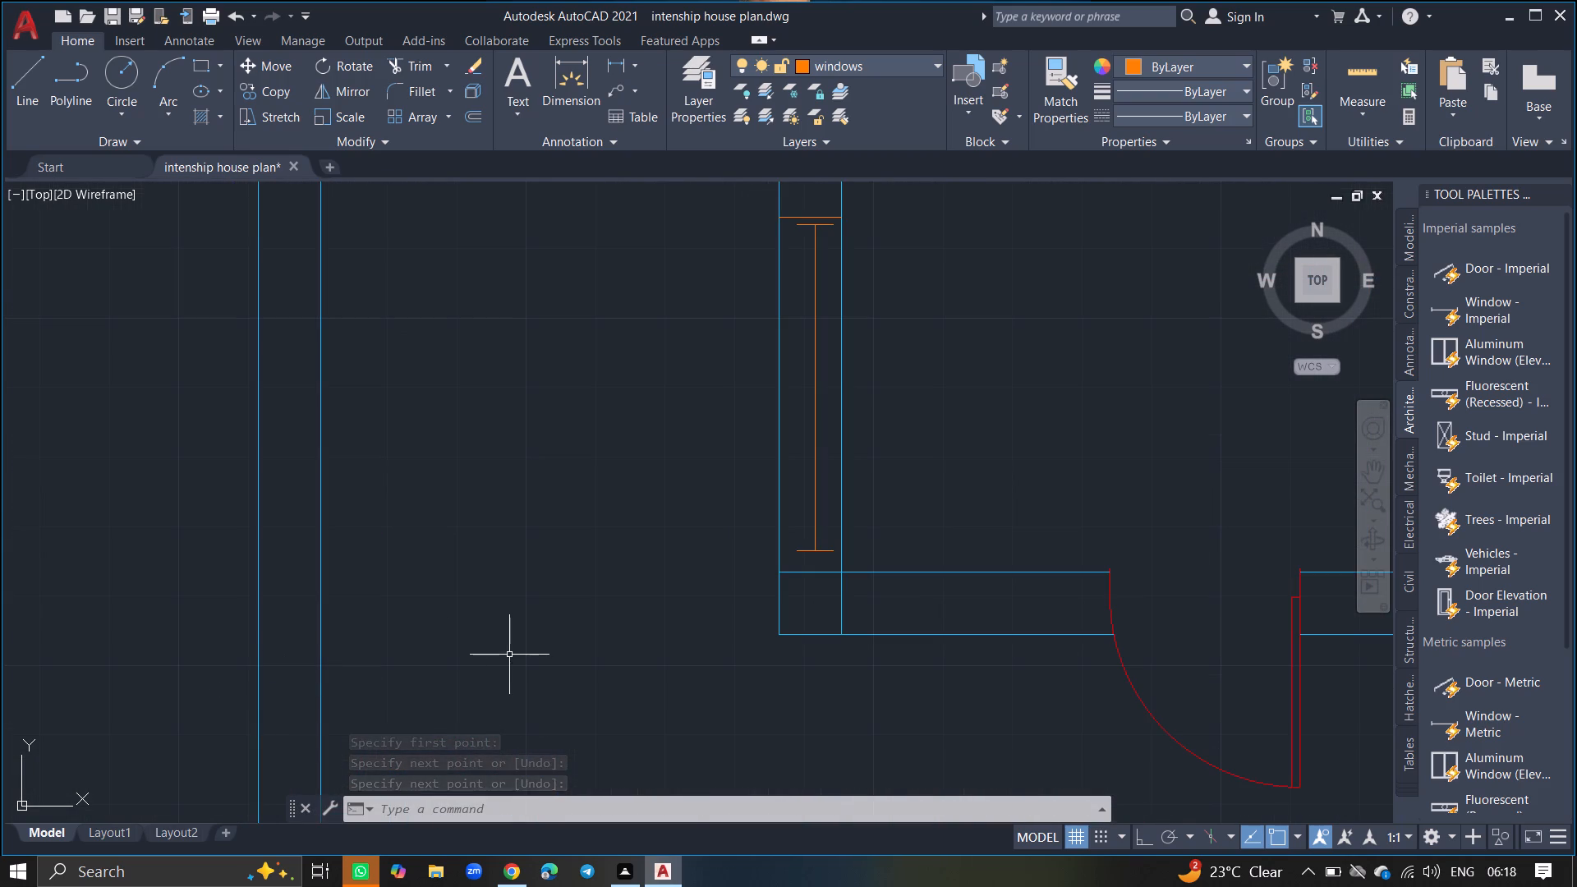
pyautogui.write('exte')
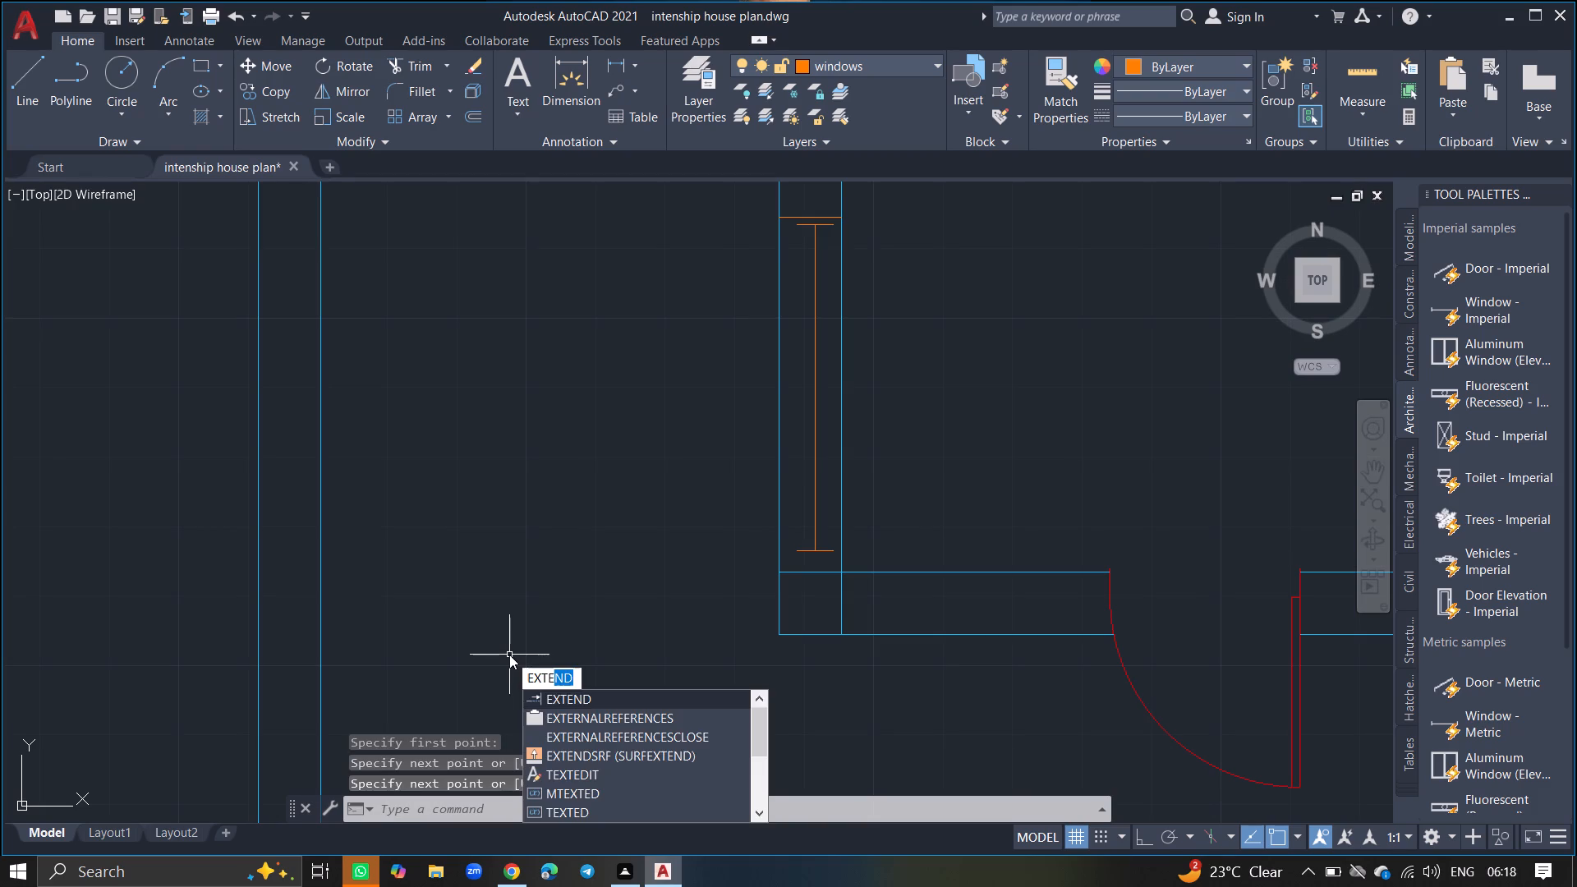
pyautogui.write('nd')
pyautogui.press('Return')
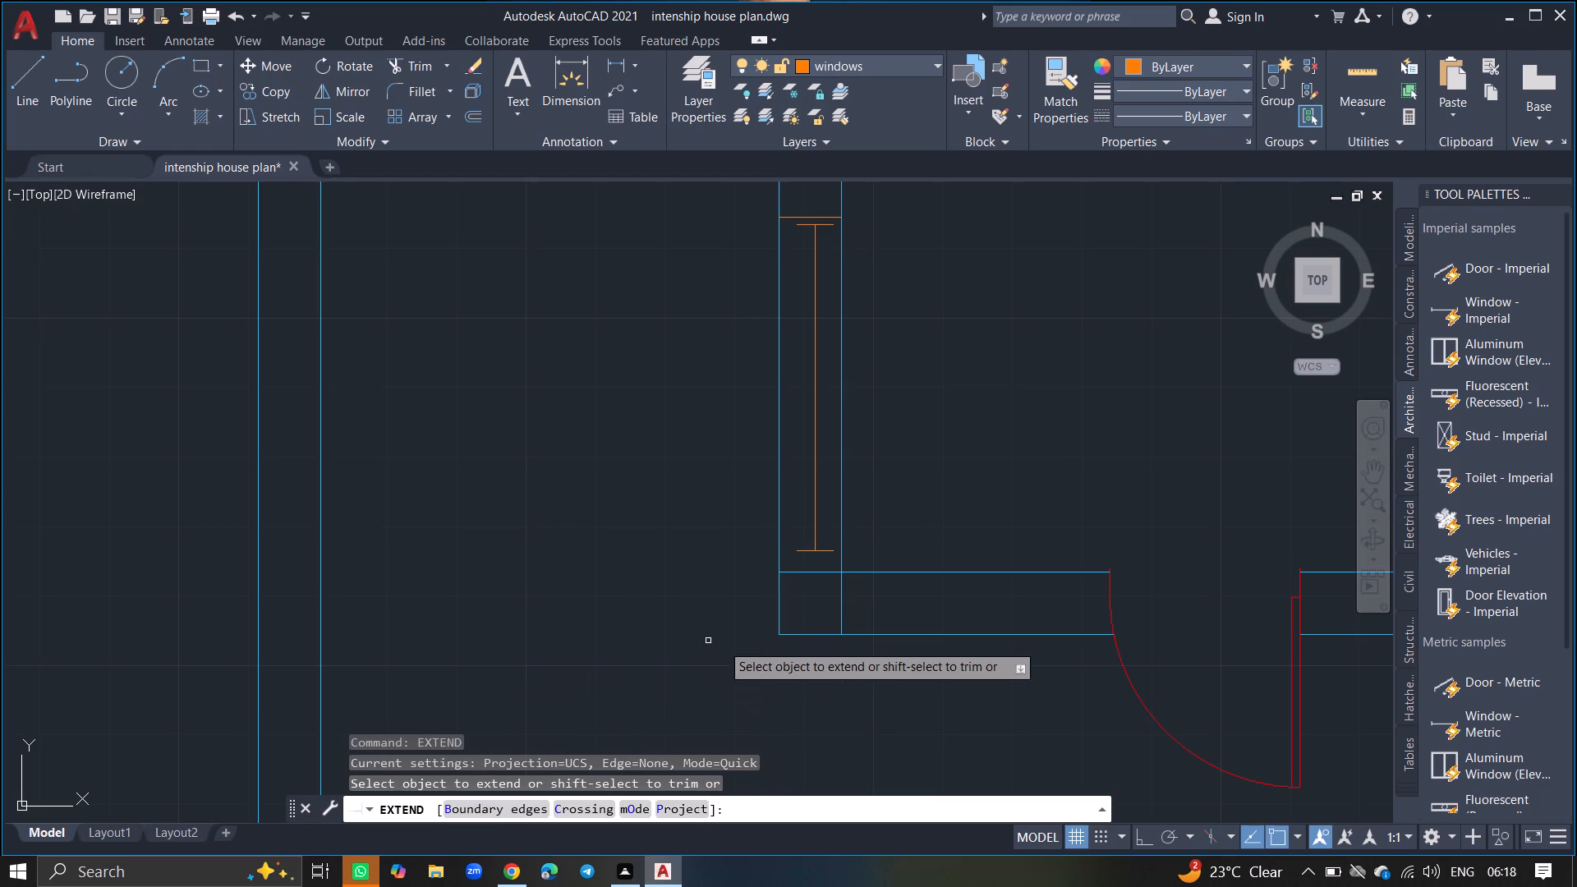
pyautogui.click(778, 637)
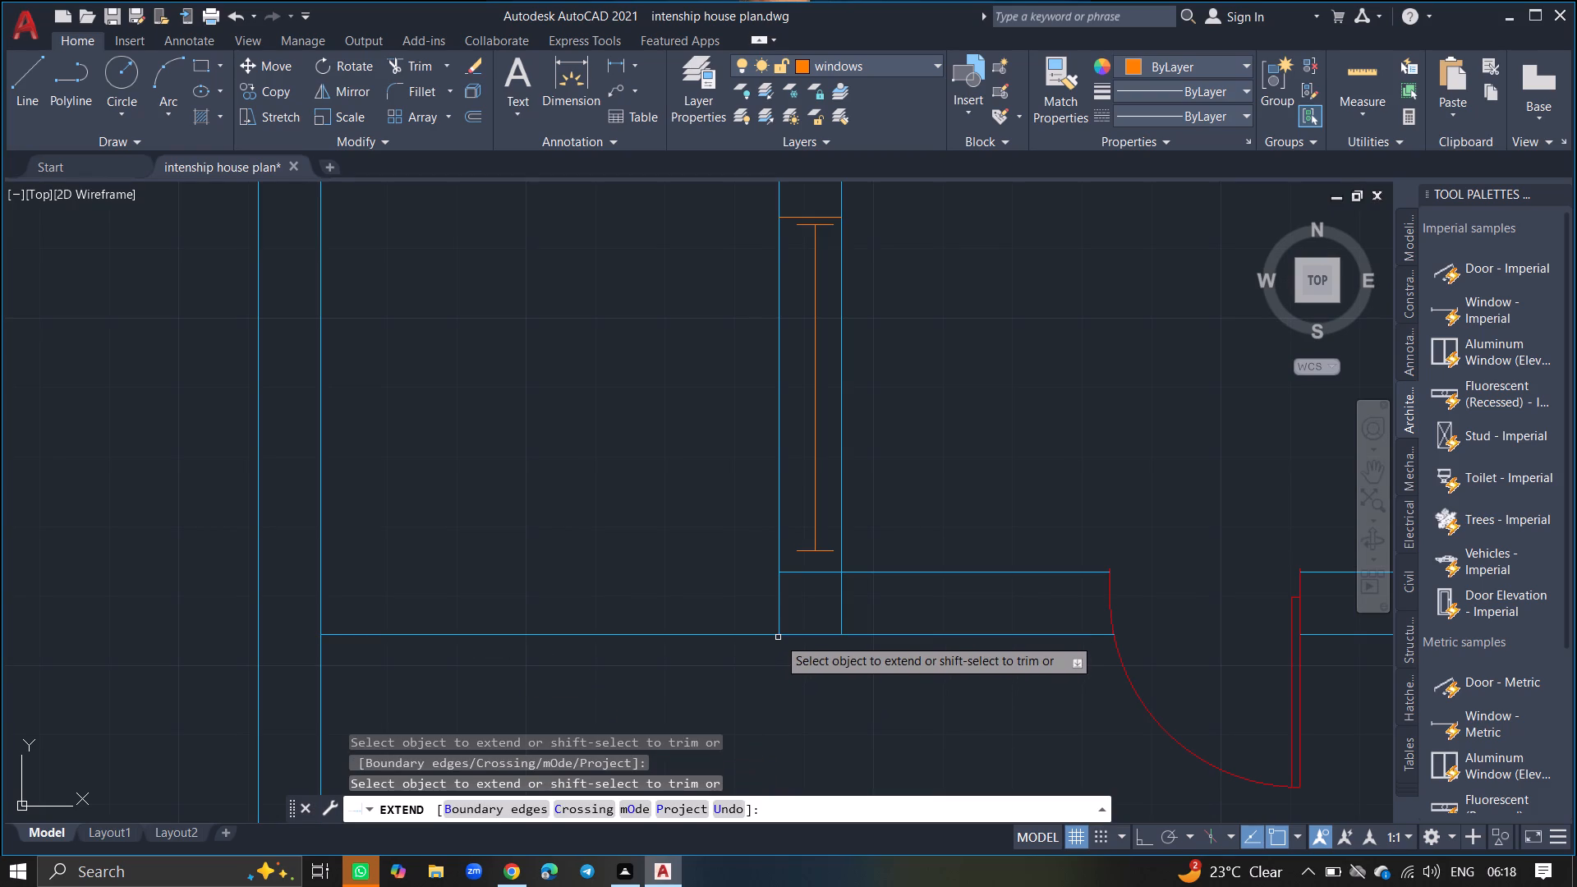
pyautogui.click(791, 573)
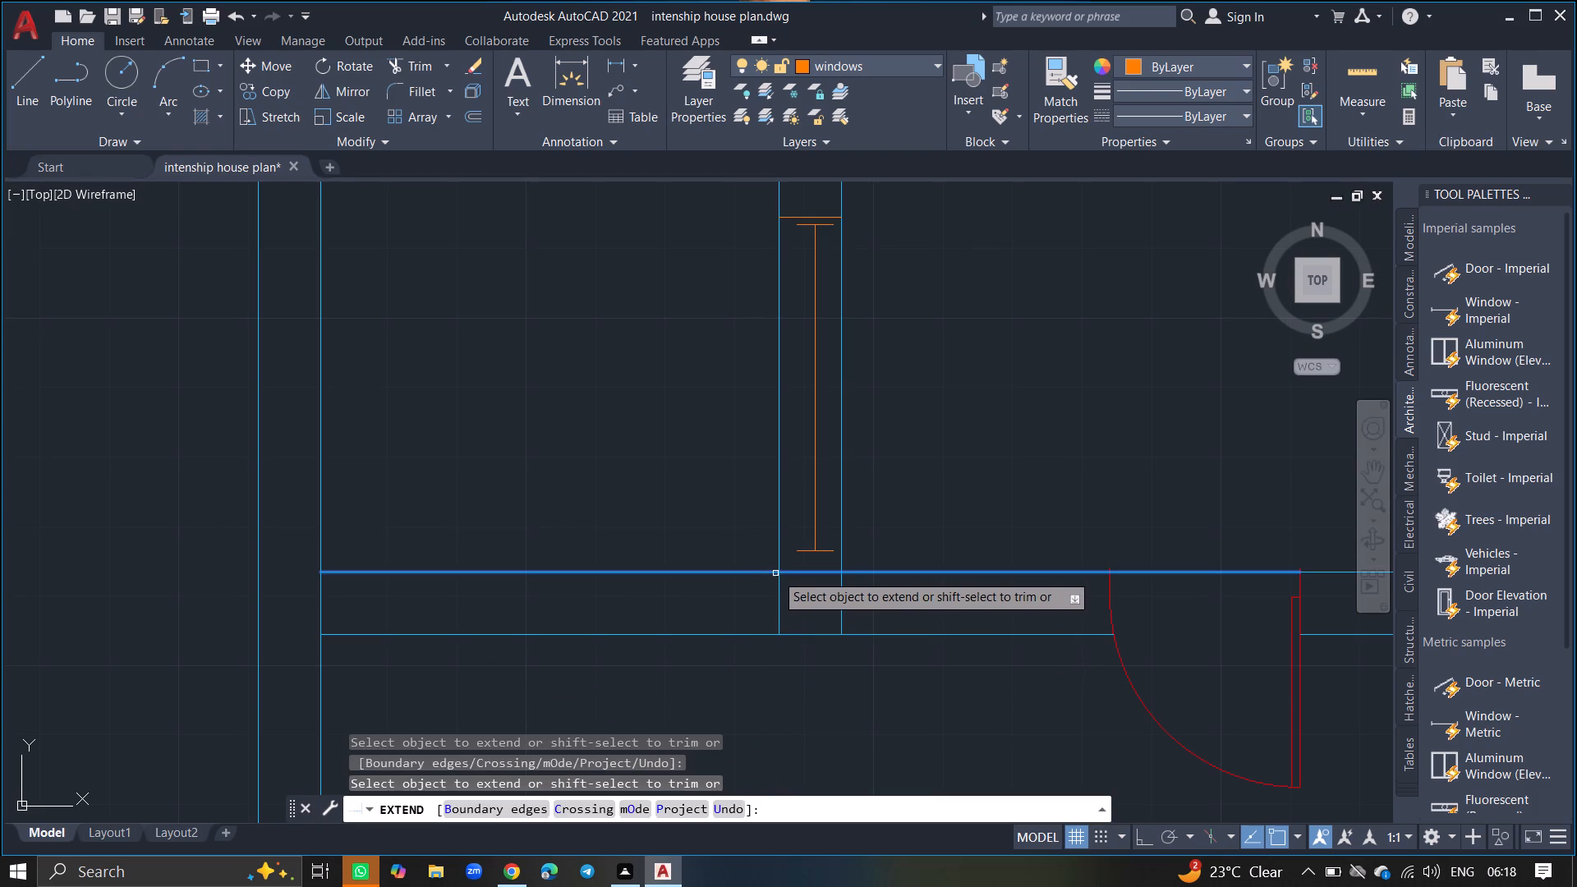
pyautogui.click(650, 575)
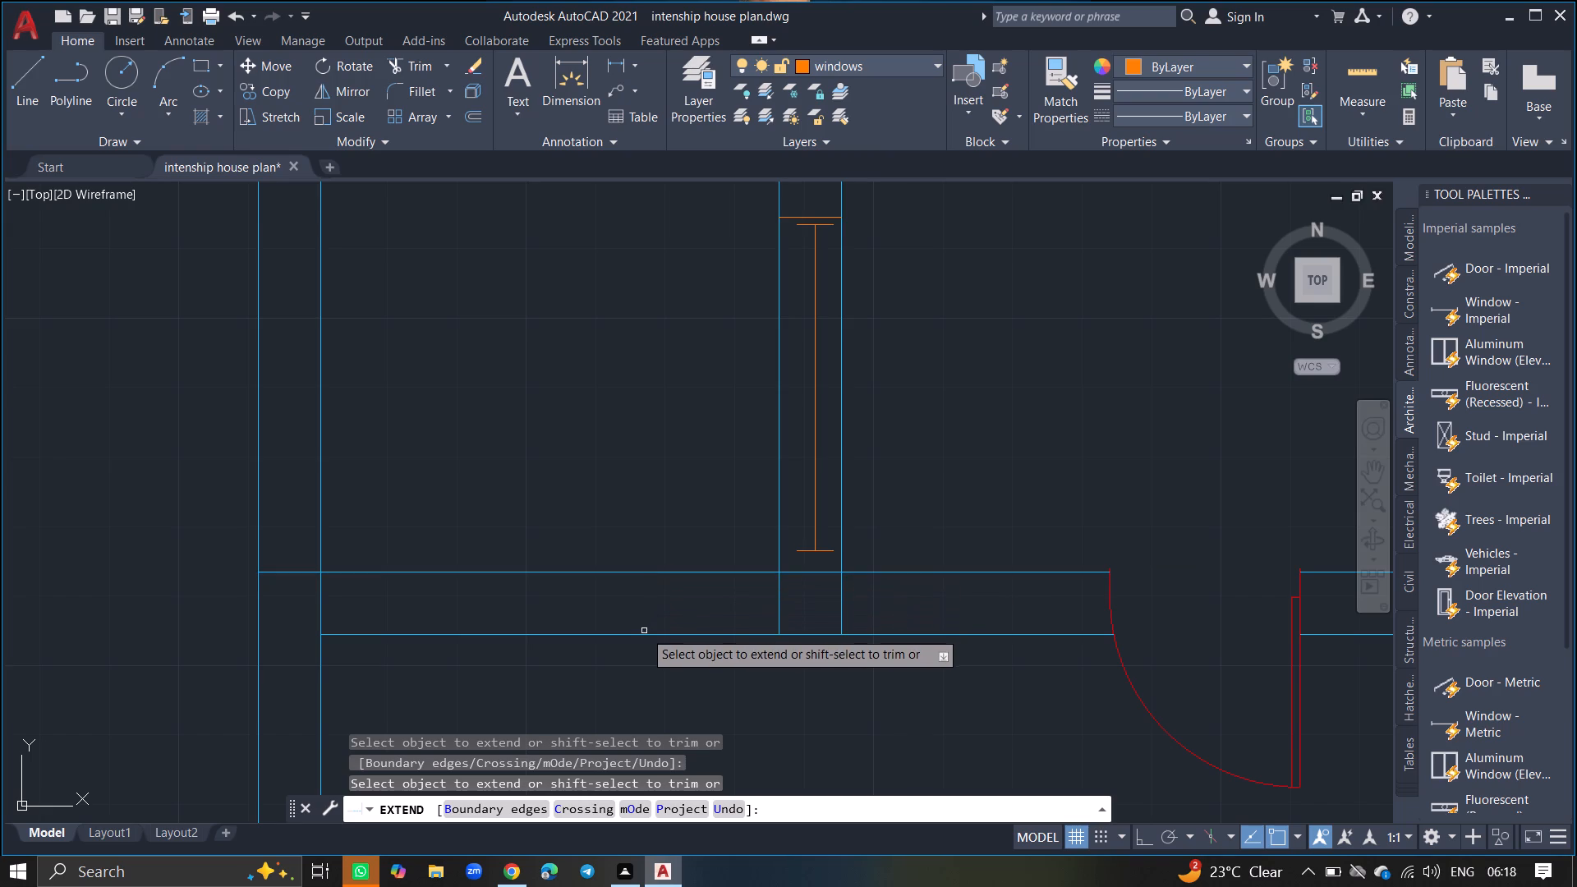
pyautogui.click(643, 638)
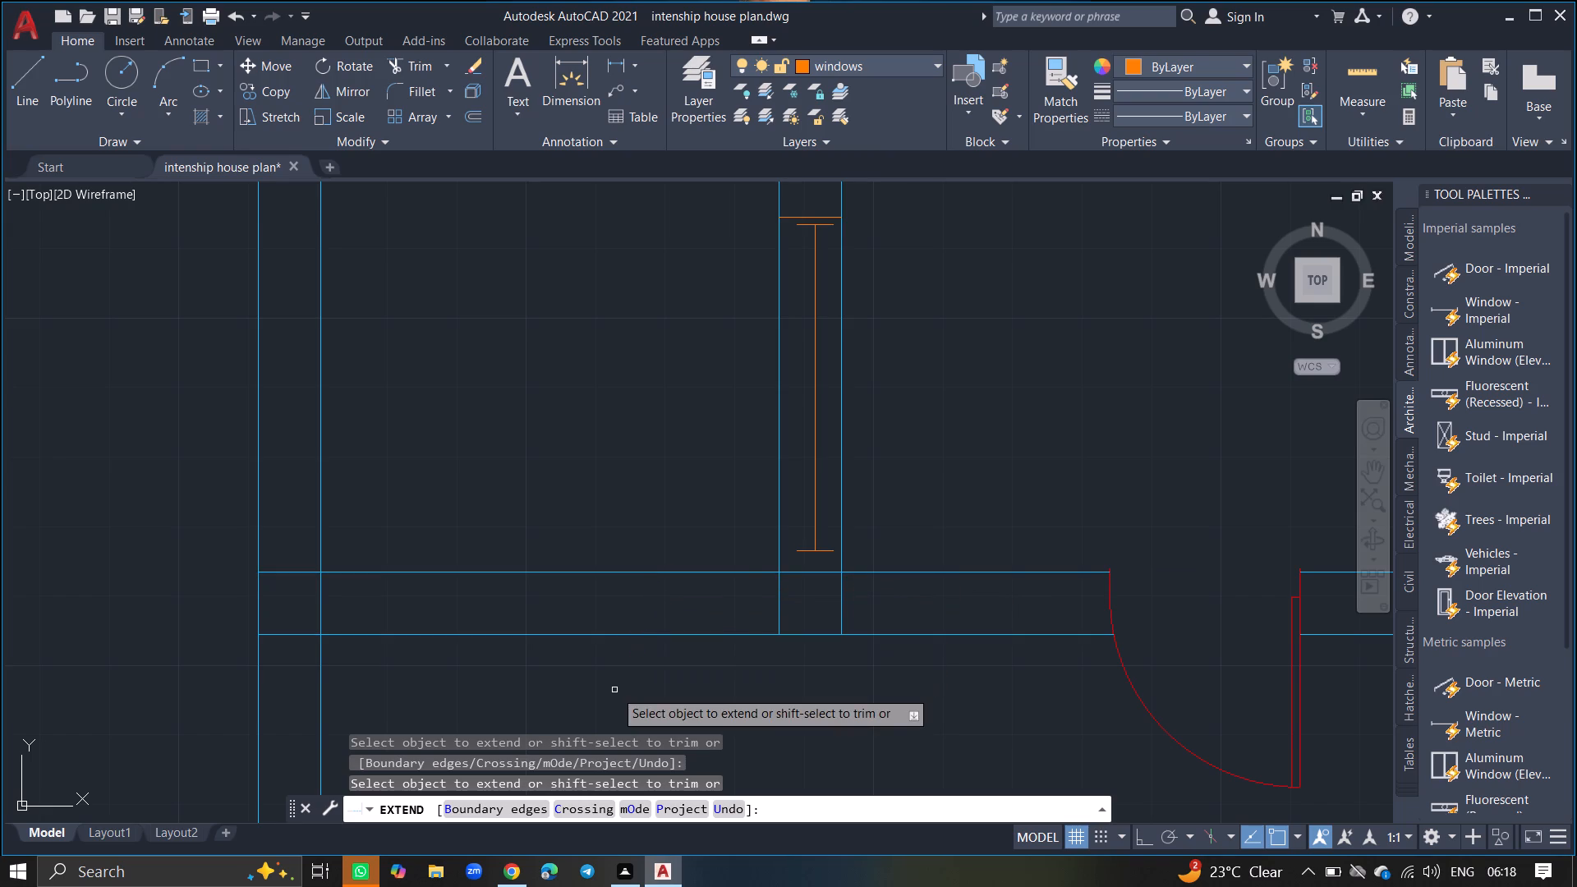
pyautogui.press('Return')
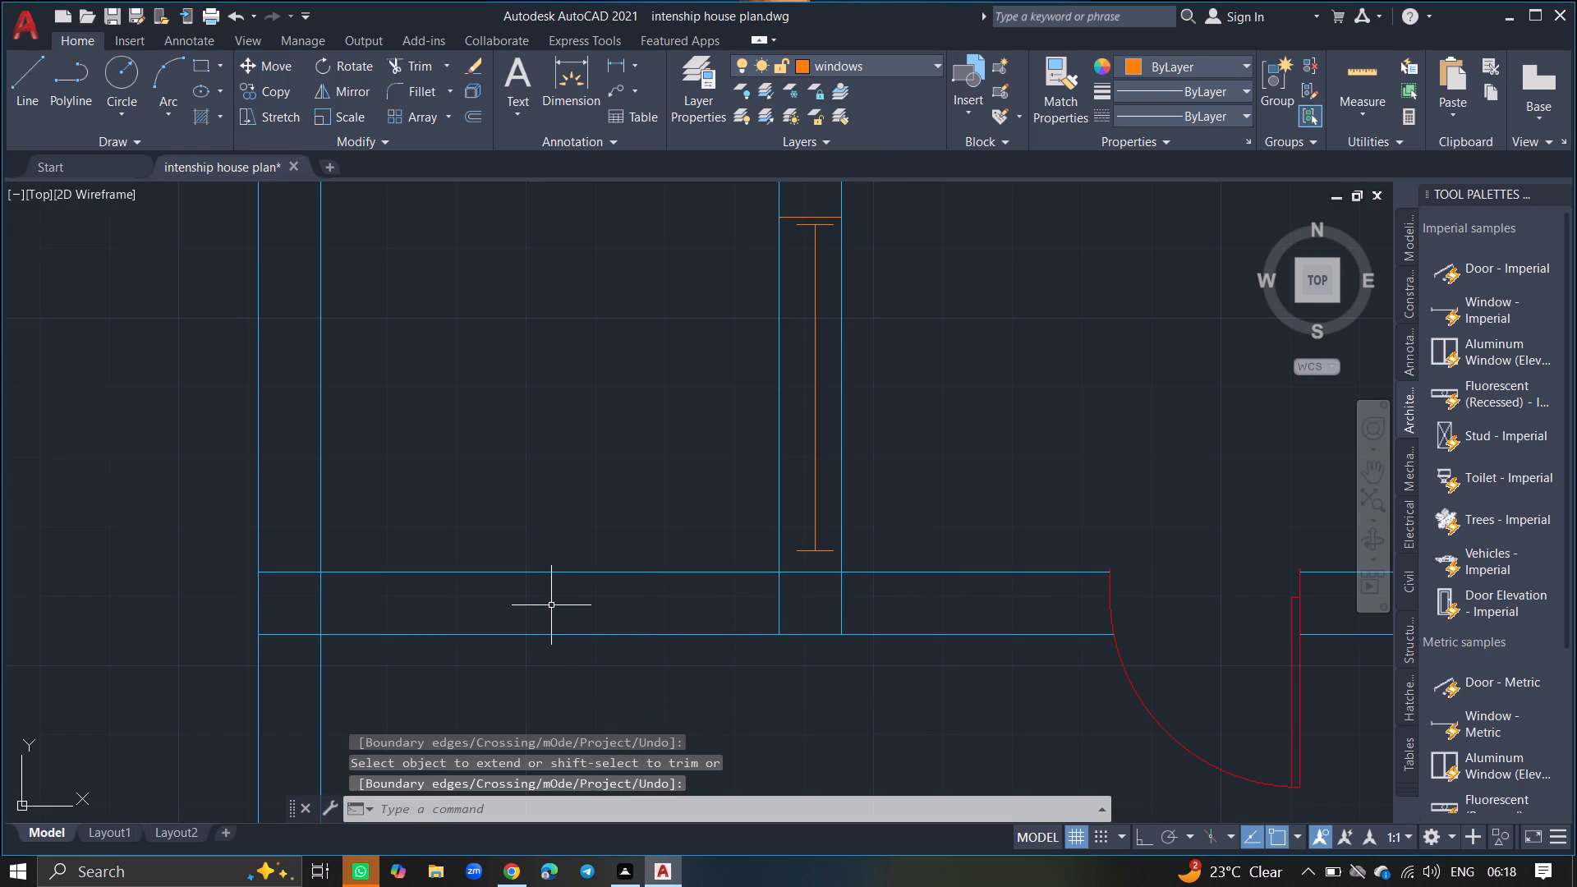
pyautogui.write('tr')
pyautogui.press('Escape')
# Copy the lower vertical window block into the left exterior wall of the bottom-left room, below the extended horizontal wall.
pyautogui.keyDown('ctrl'); pyautogui.scroll(-5, 551, 605); pyautogui.keyUp('ctrl')
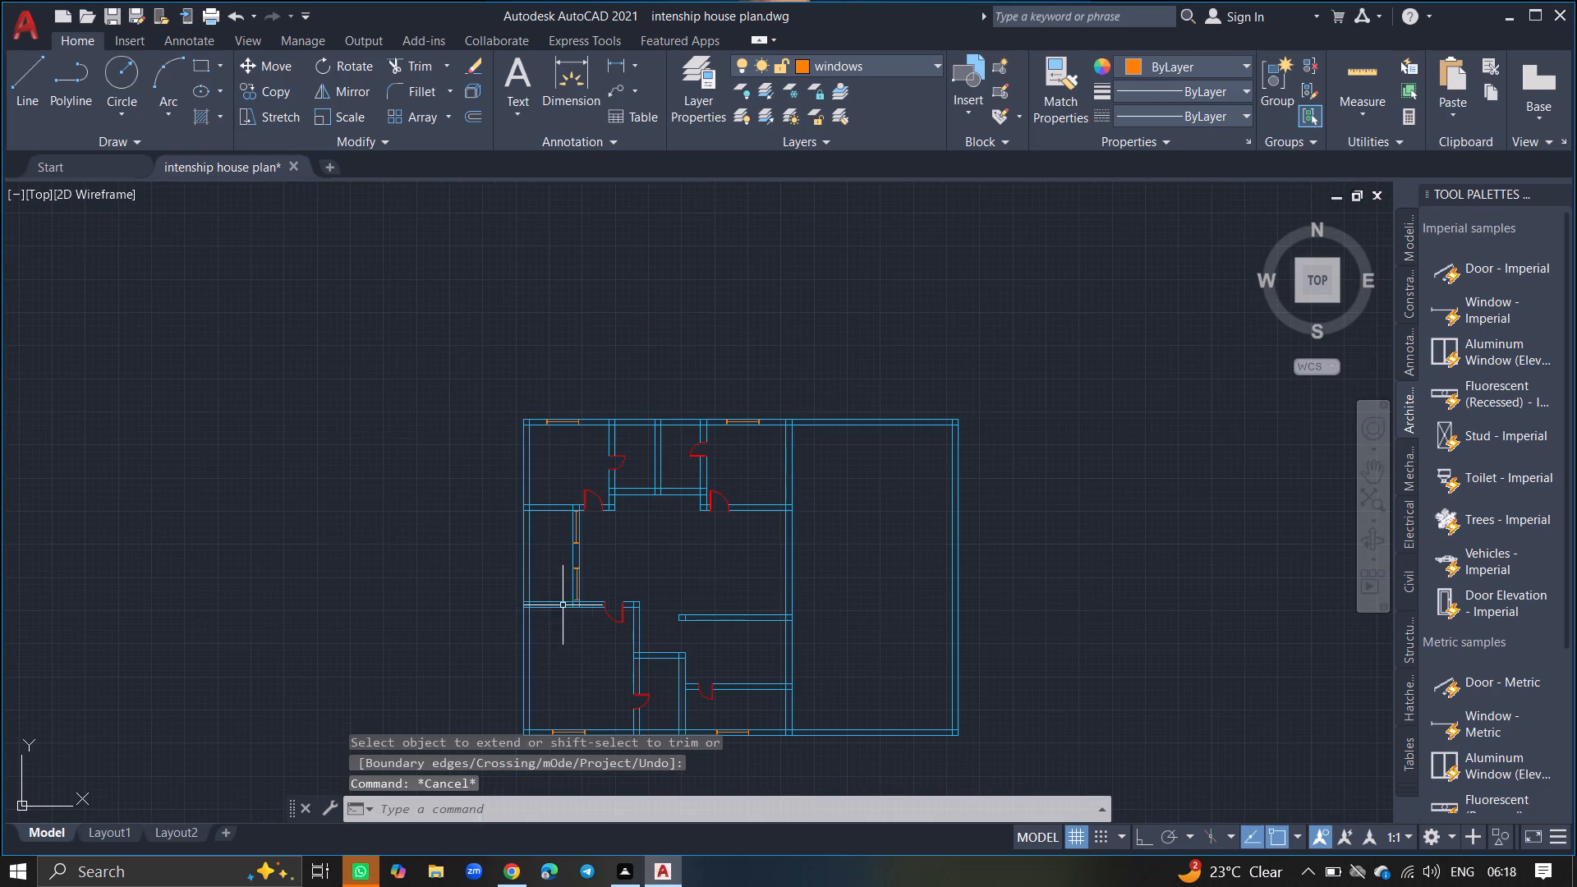
pyautogui.click(577, 595)
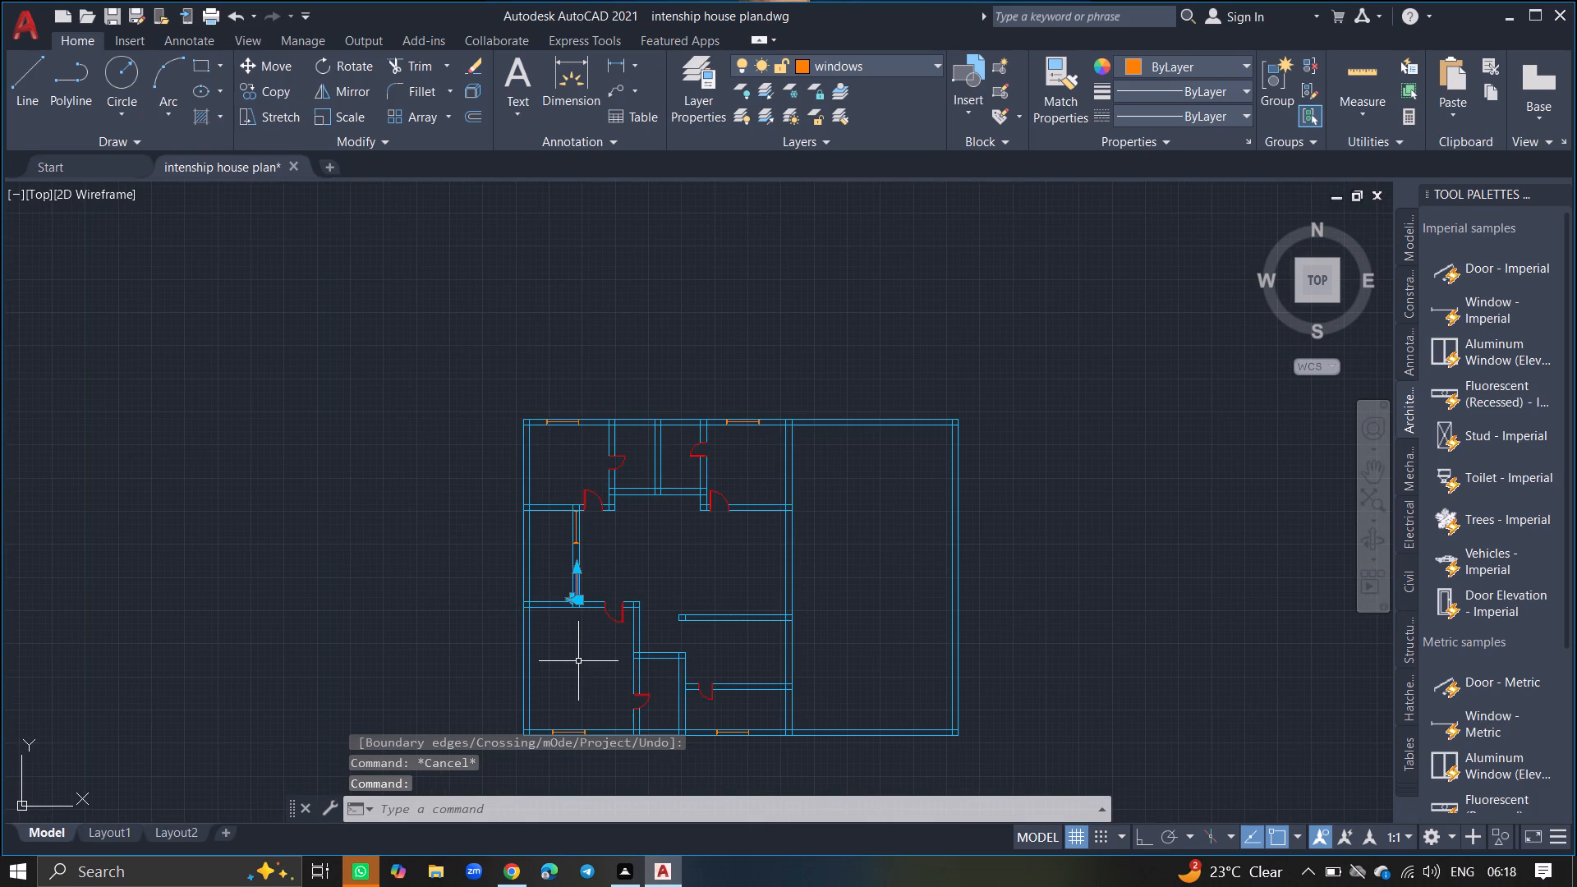
pyautogui.write('copy')
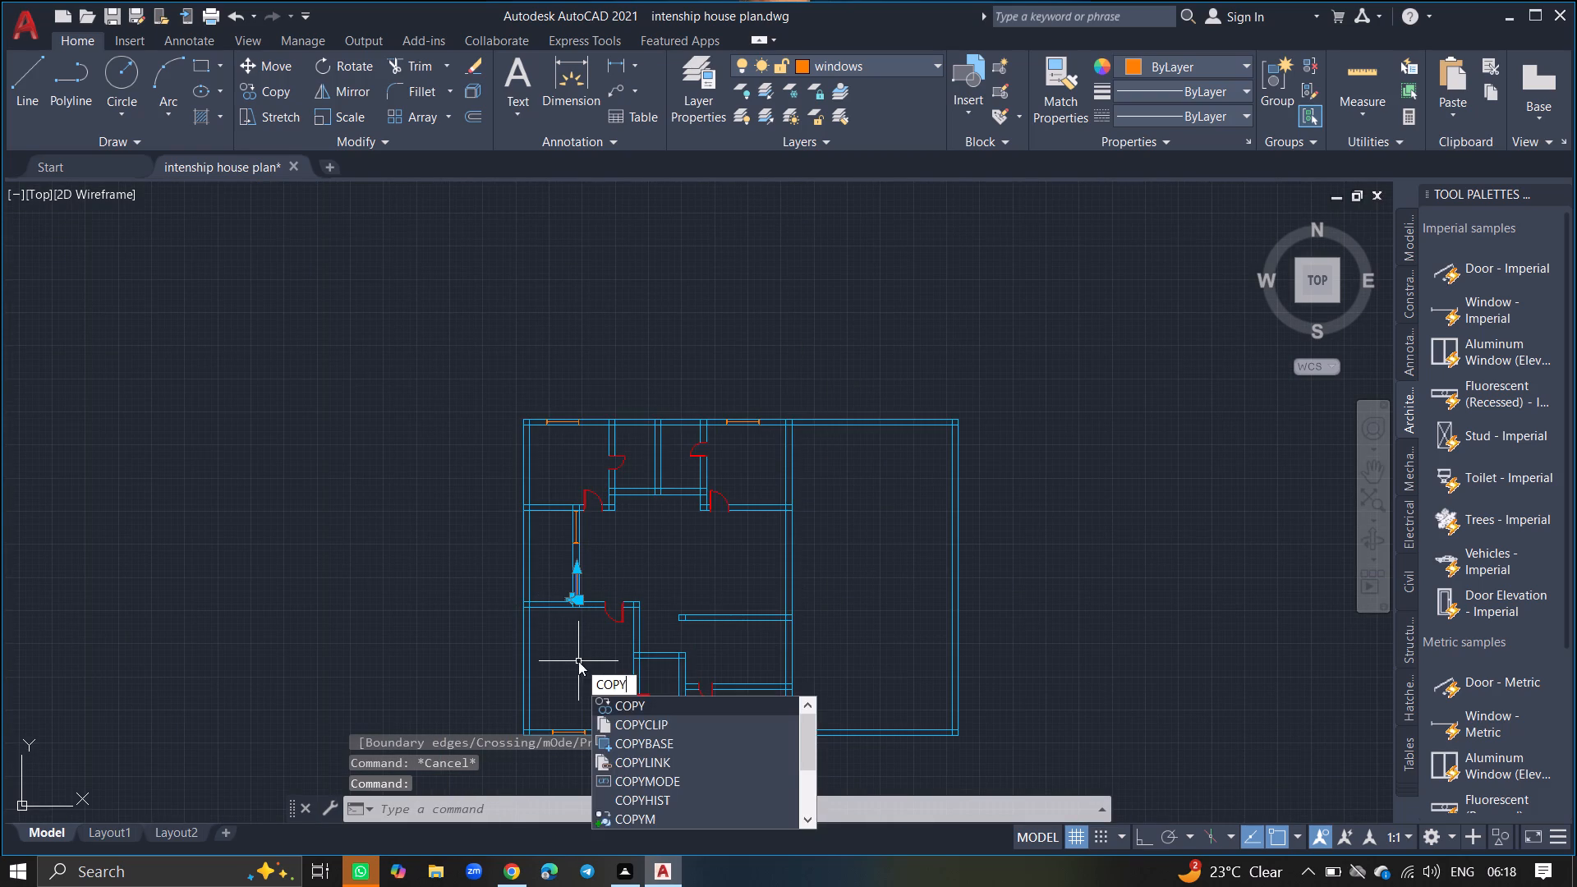
pyautogui.press('Return')
pyautogui.keyDown('ctrl'); pyautogui.scroll(4, 578, 661); pyautogui.keyUp('ctrl')
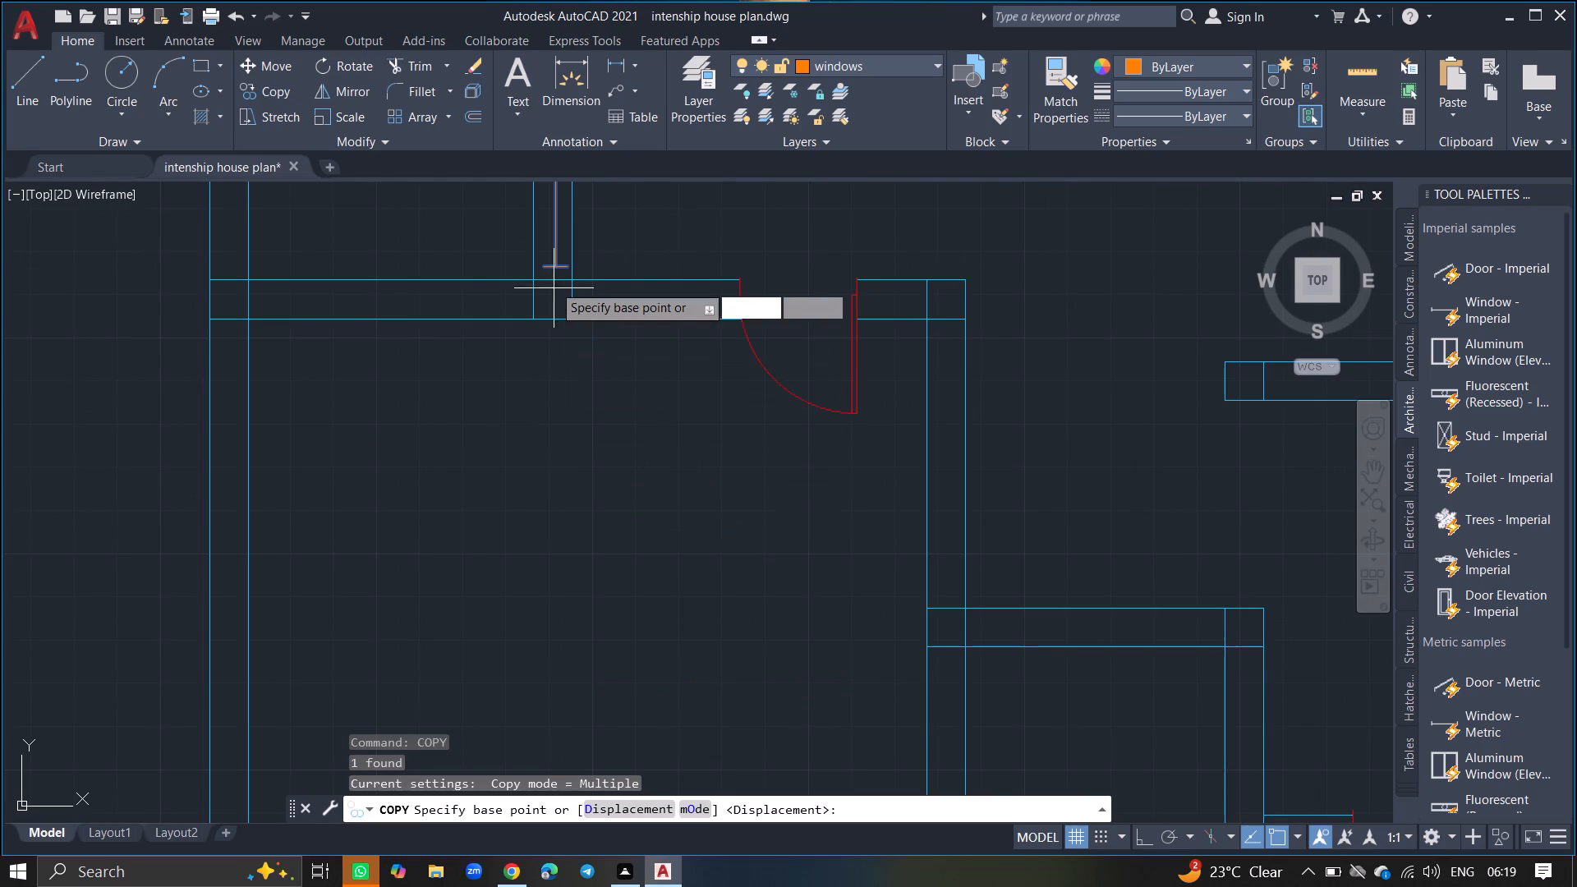
pyautogui.click(552, 255)
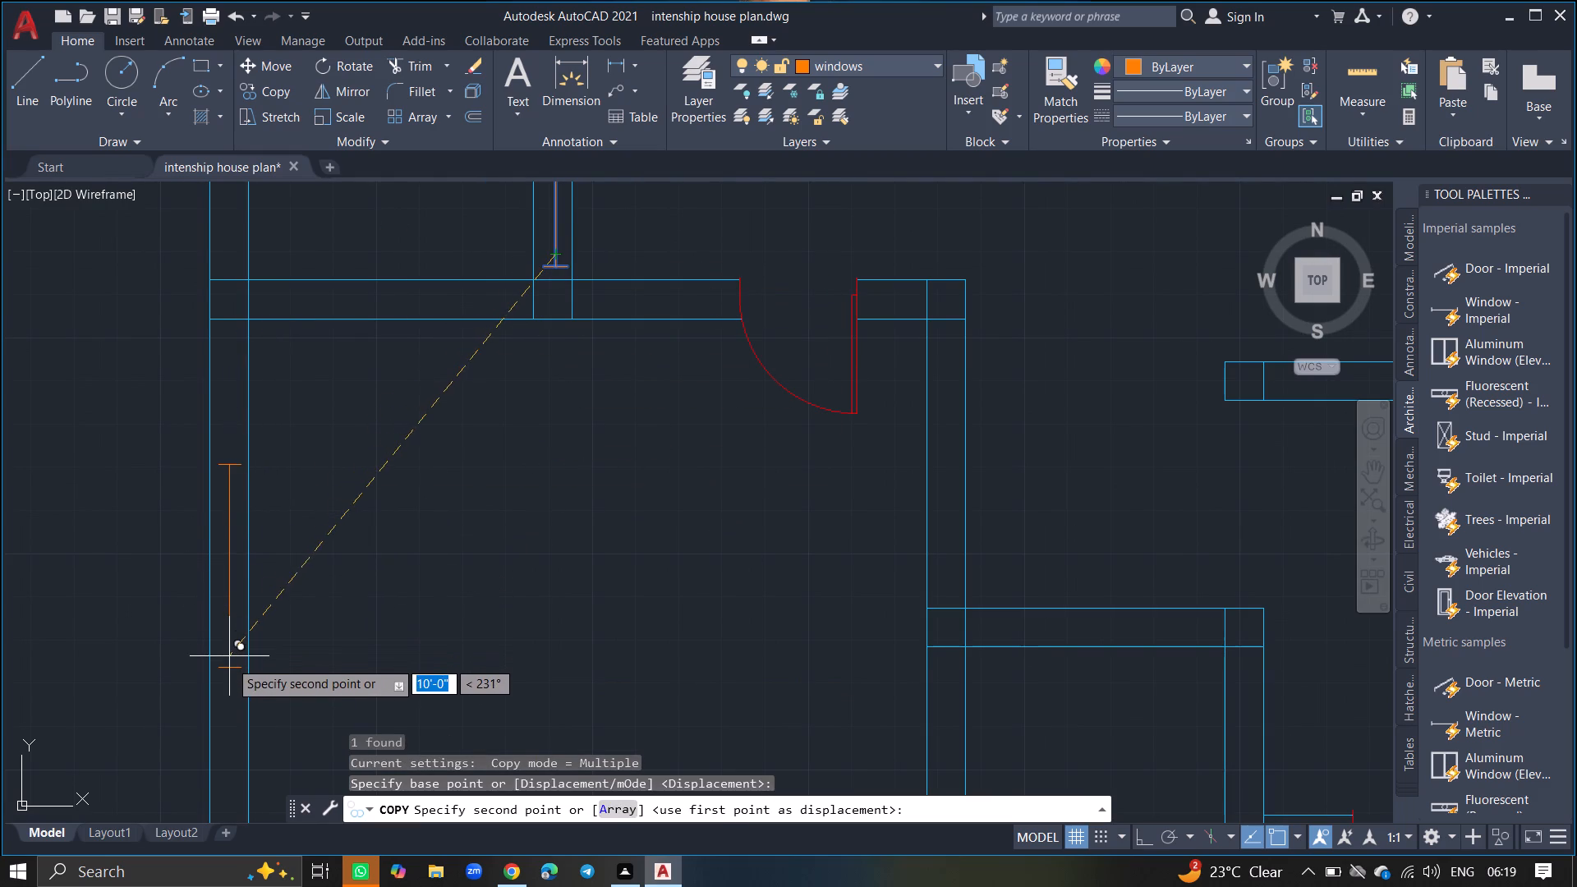
pyautogui.click(226, 704)
pyautogui.press('Return')
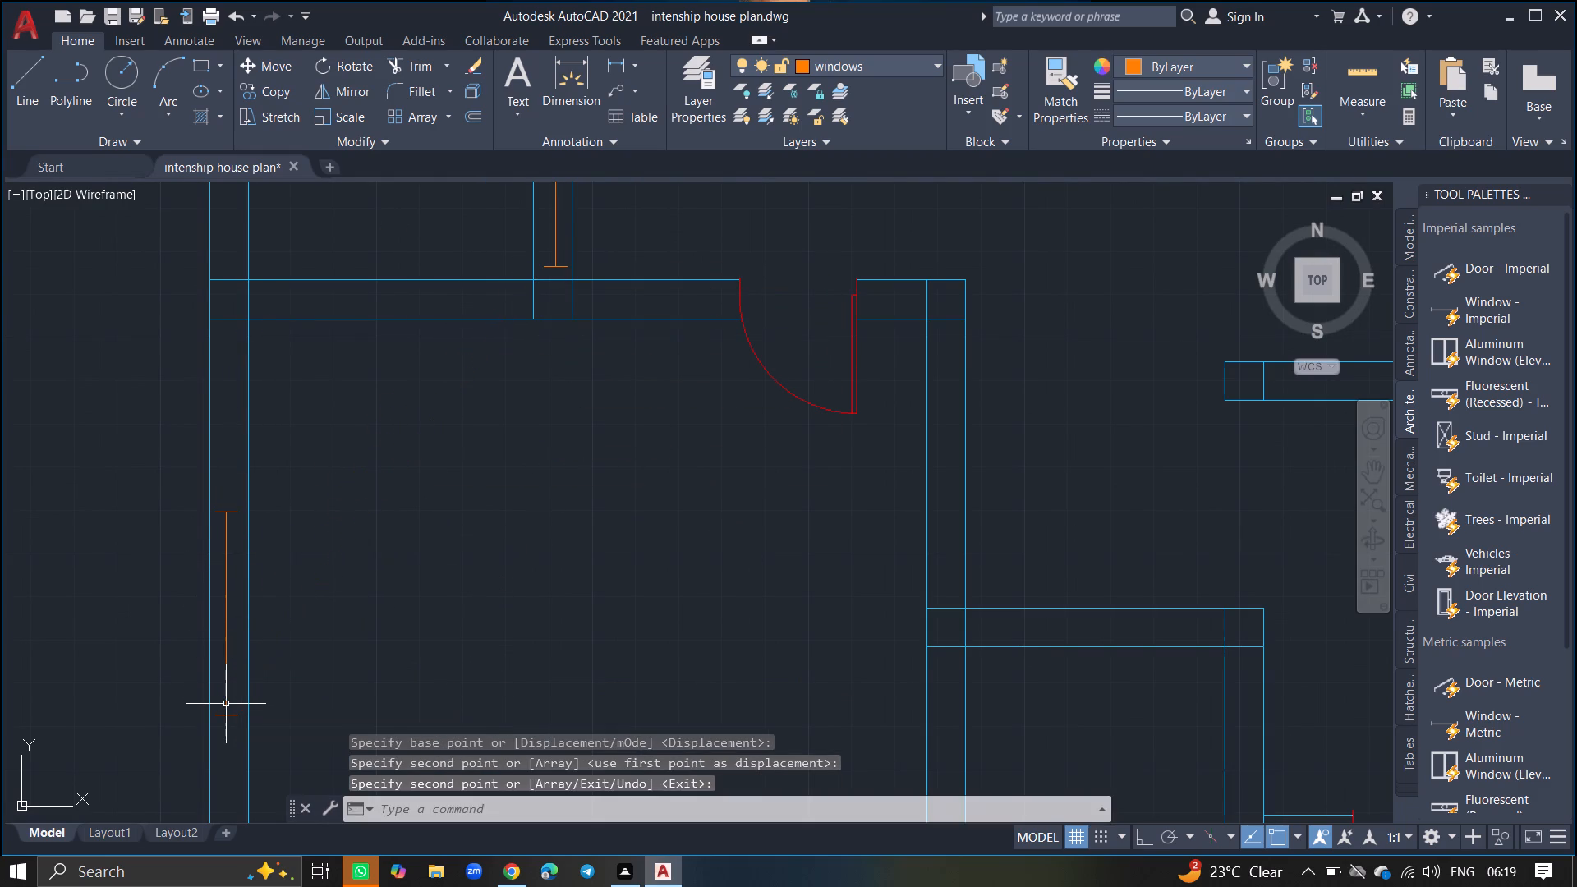
# Draw a 9" horizontal end line across the left exterior wall, just above the window block in the bottom-left room.
pyautogui.press('l')
pyautogui.press('Return')
pyautogui.keyDown('ctrl'); pyautogui.scroll(6, 231, 483); pyautogui.keyUp('ctrl')
pyautogui.keyDown('ctrl'); pyautogui.scroll(-5, 285, 531); pyautogui.keyUp('ctrl')
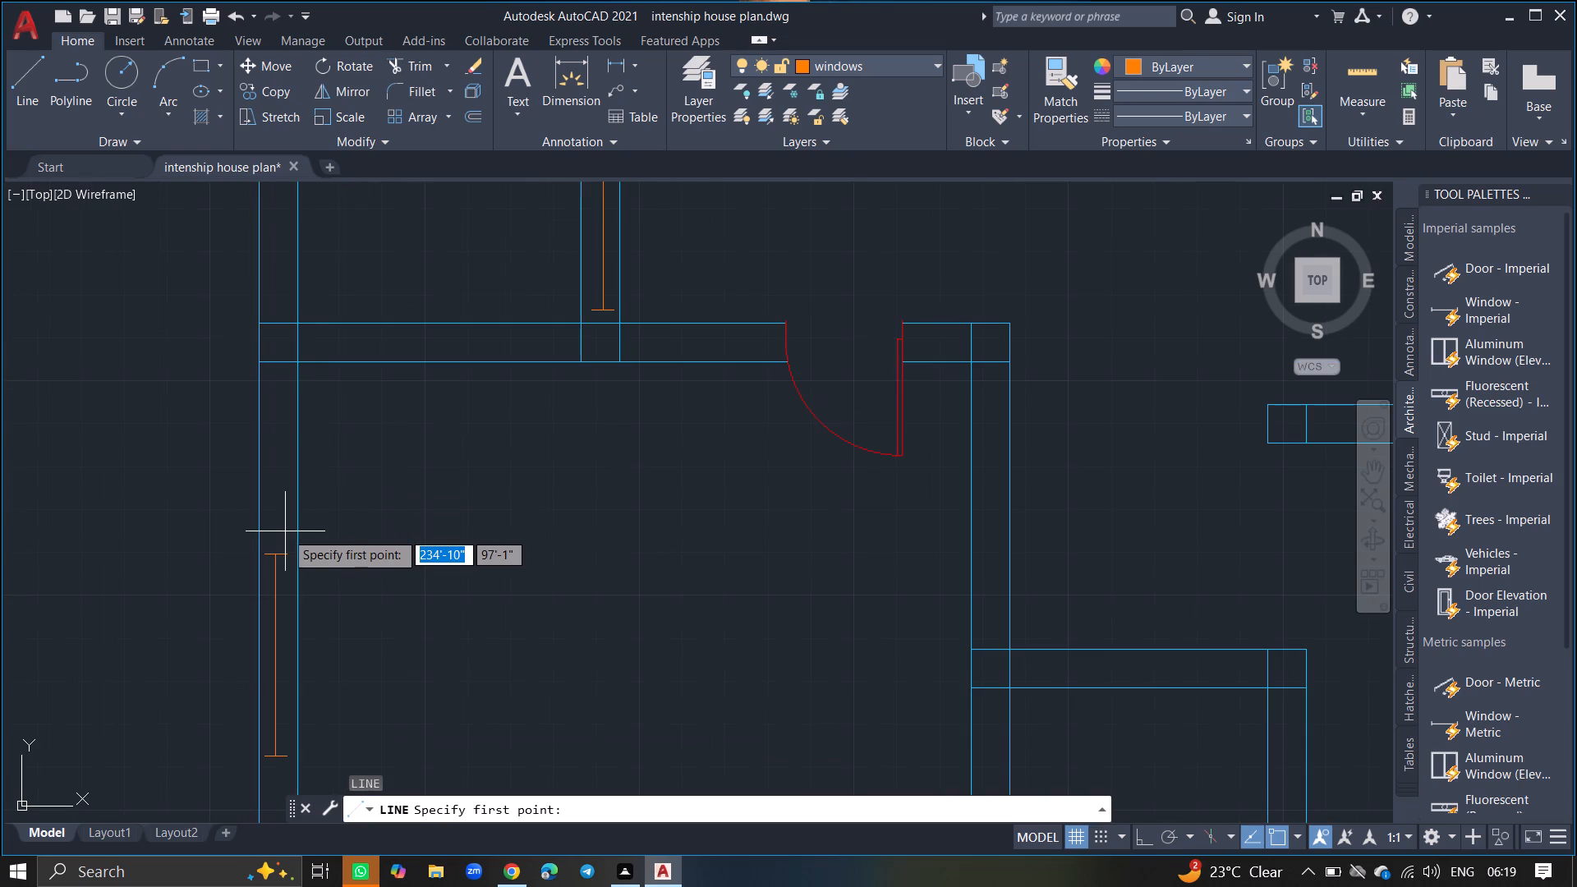
pyautogui.keyDown('ctrl'); pyautogui.scroll(3, 297, 547); pyautogui.keyUp('ctrl')
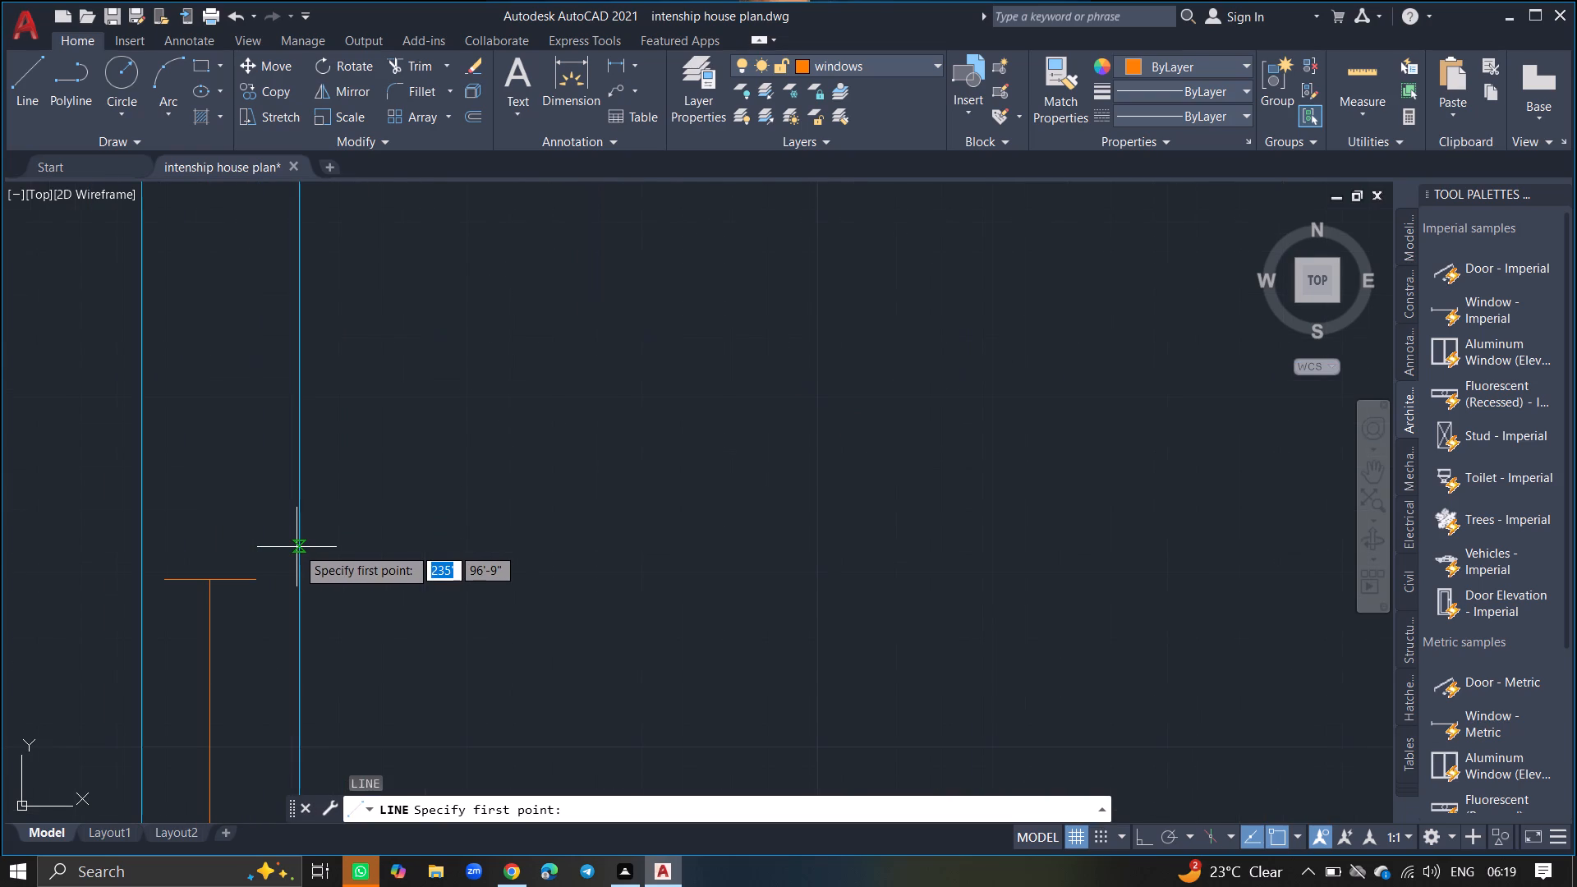
pyautogui.click(297, 547)
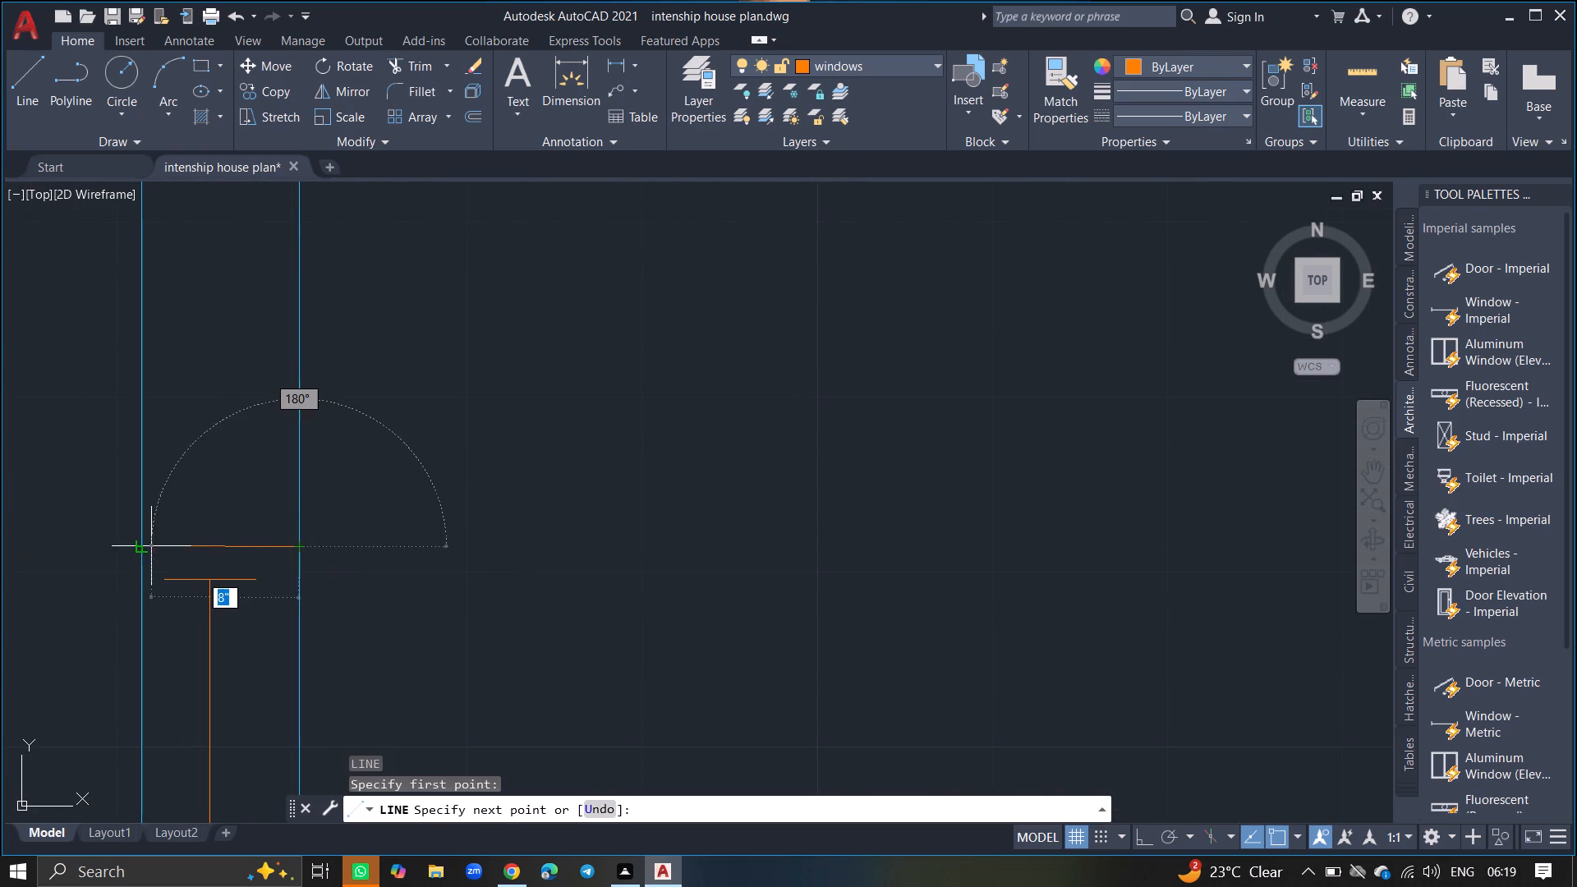
pyautogui.click(139, 546)
pyautogui.press('Return')
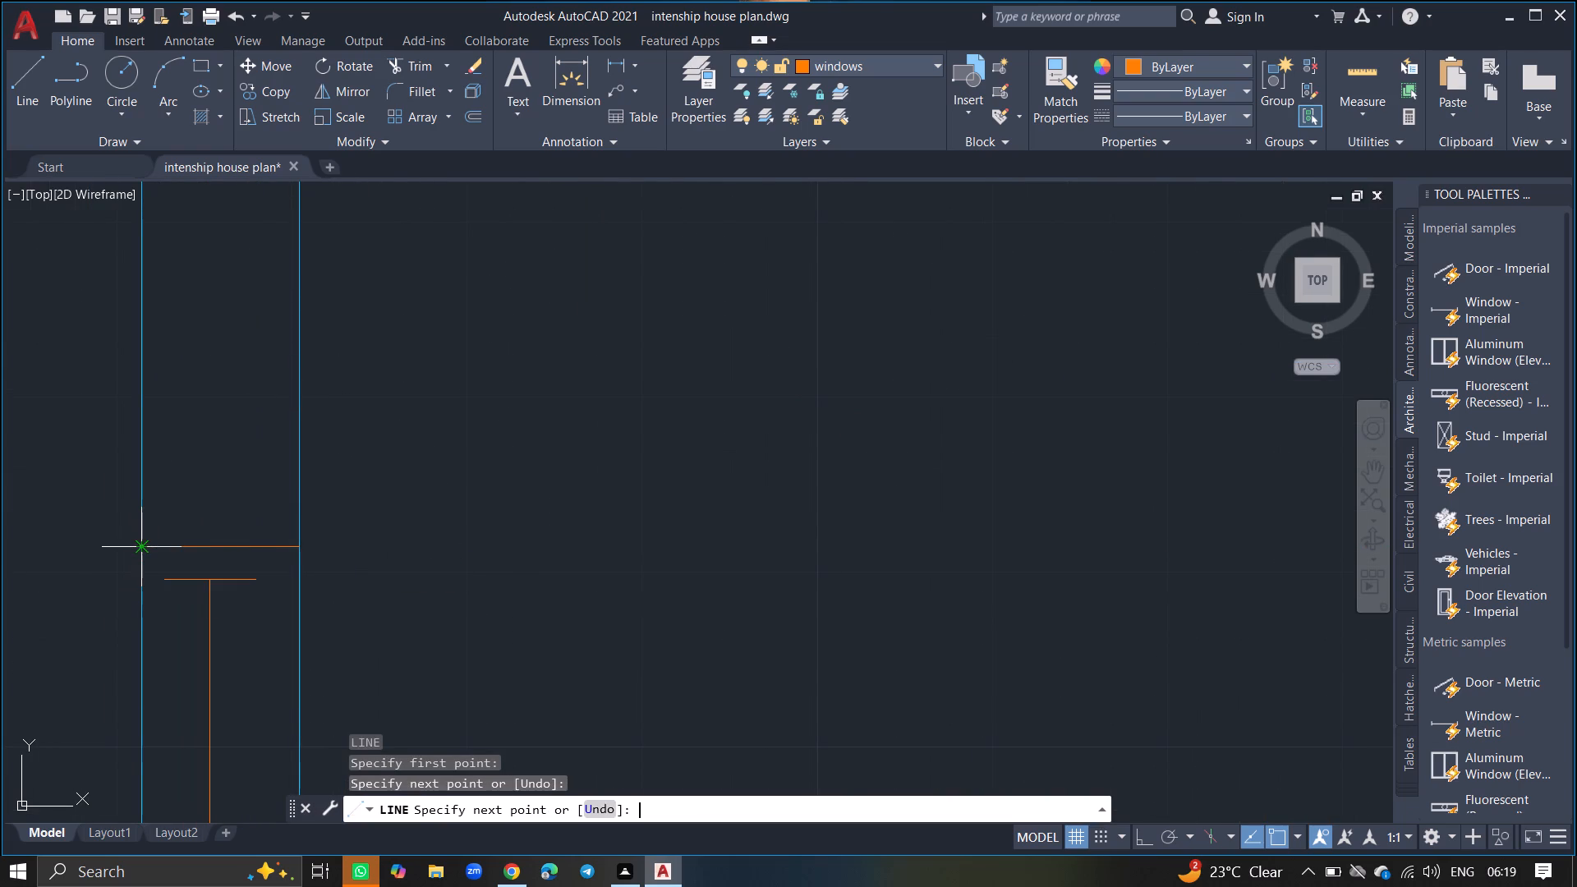
# Draw a 9" horizontal end line across the left exterior wall, just below the same window block.
pyautogui.keyDown('ctrl'); pyautogui.scroll(-8, 139, 546); pyautogui.keyUp('ctrl')
pyautogui.keyDown('ctrl'); pyautogui.scroll(6, 140, 641); pyautogui.keyUp('ctrl')
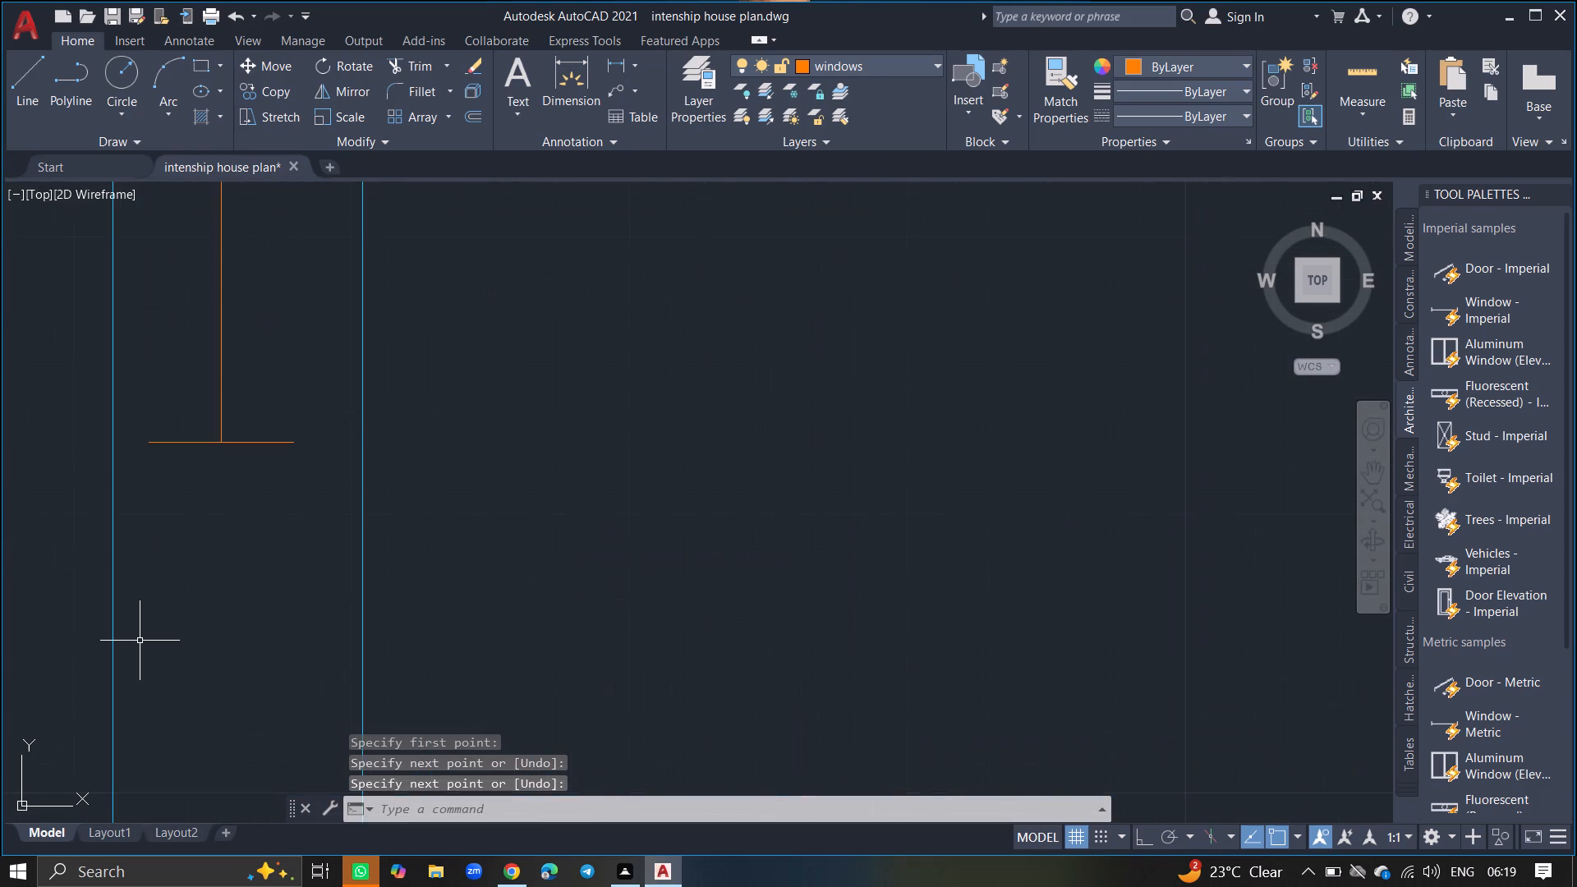
pyautogui.press('l')
pyautogui.press('Return')
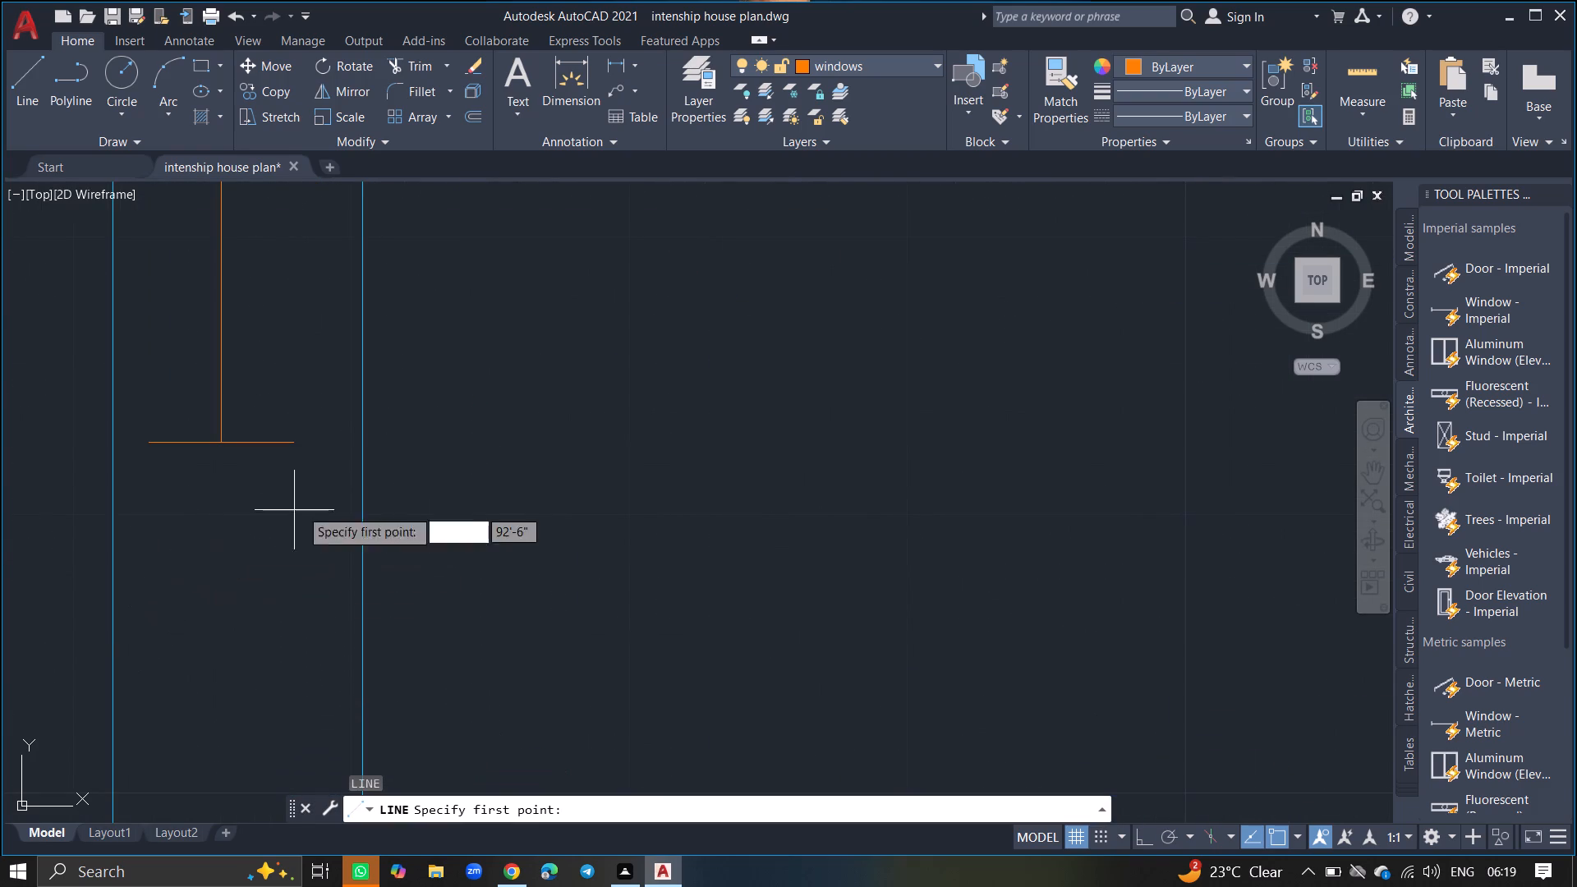
pyautogui.click(362, 486)
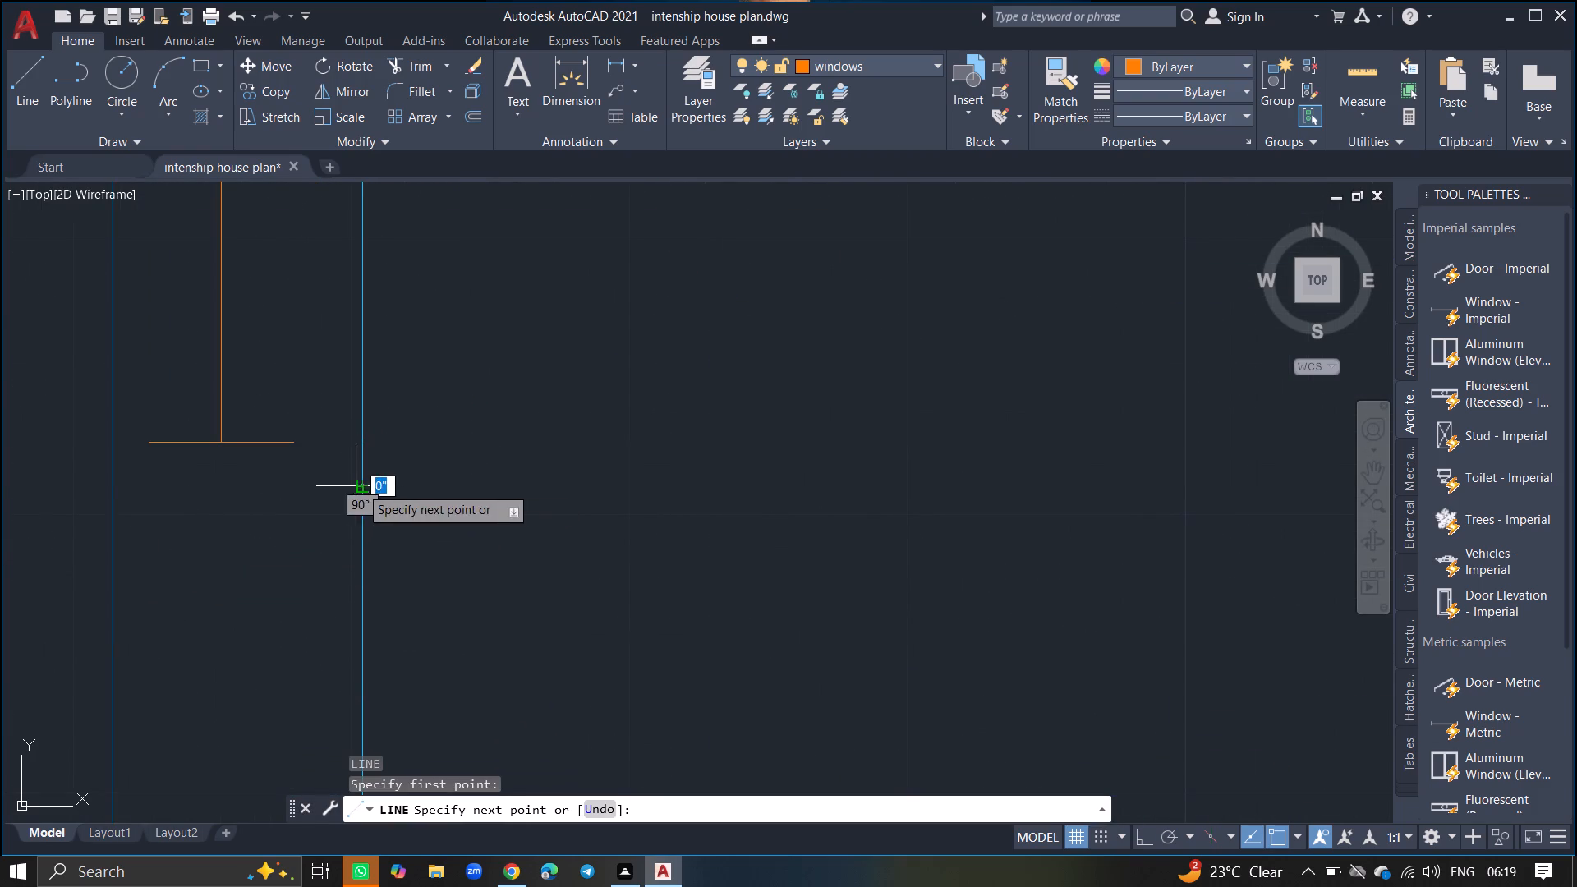
pyautogui.click(107, 486)
pyautogui.press('Return')
pyautogui.keyDown('ctrl'); pyautogui.scroll(-7, 107, 486); pyautogui.keyUp('ctrl')
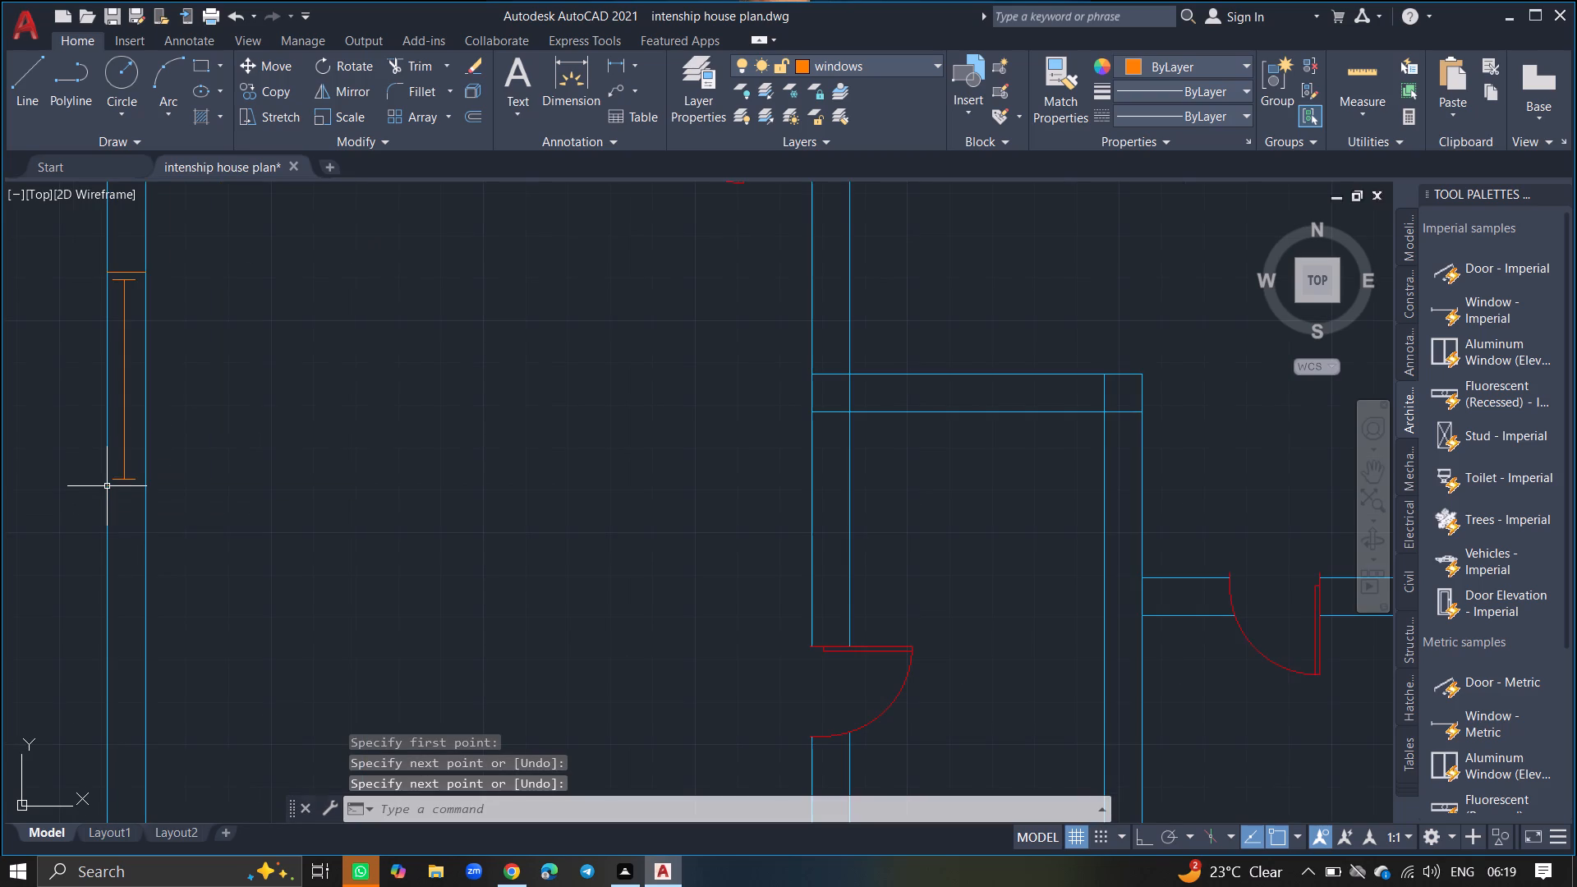
pyautogui.keyDown('ctrl'); pyautogui.scroll(-5, 205, 419); pyautogui.keyUp('ctrl')
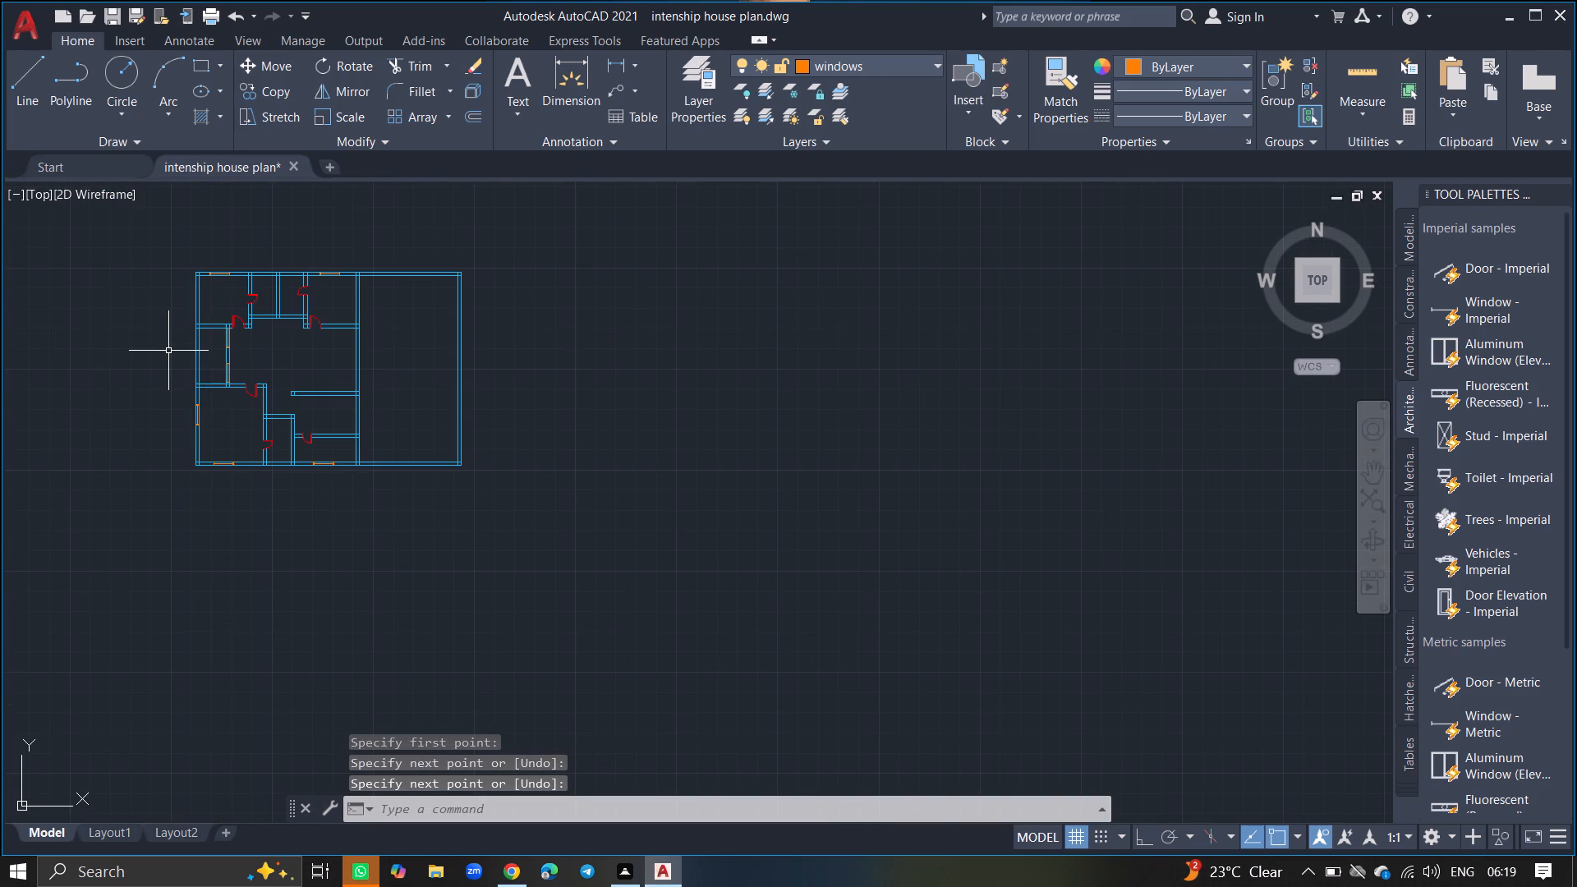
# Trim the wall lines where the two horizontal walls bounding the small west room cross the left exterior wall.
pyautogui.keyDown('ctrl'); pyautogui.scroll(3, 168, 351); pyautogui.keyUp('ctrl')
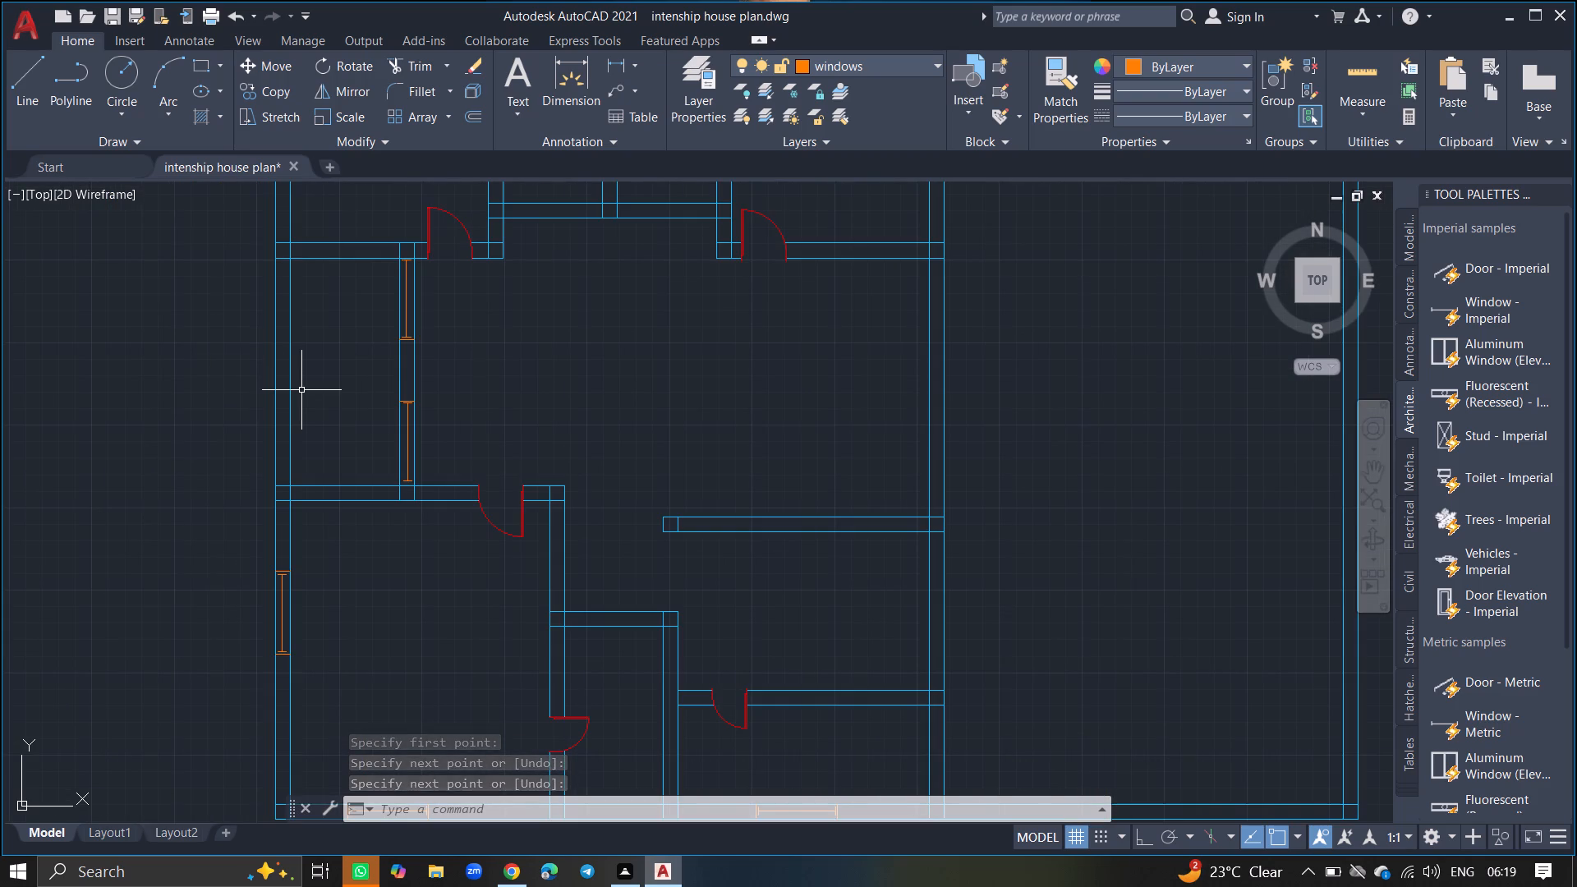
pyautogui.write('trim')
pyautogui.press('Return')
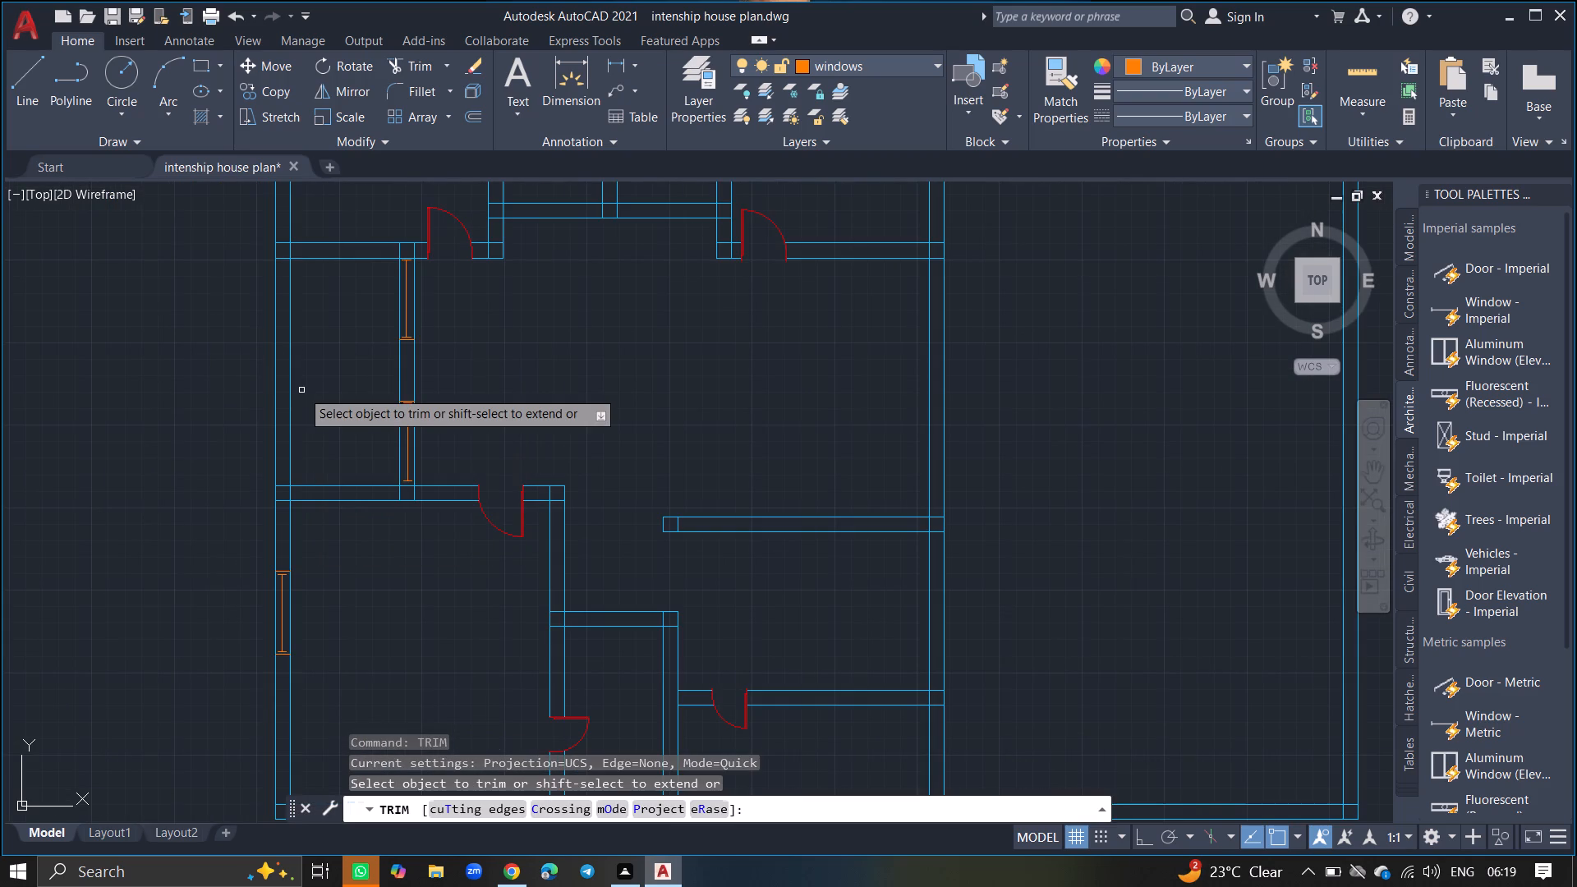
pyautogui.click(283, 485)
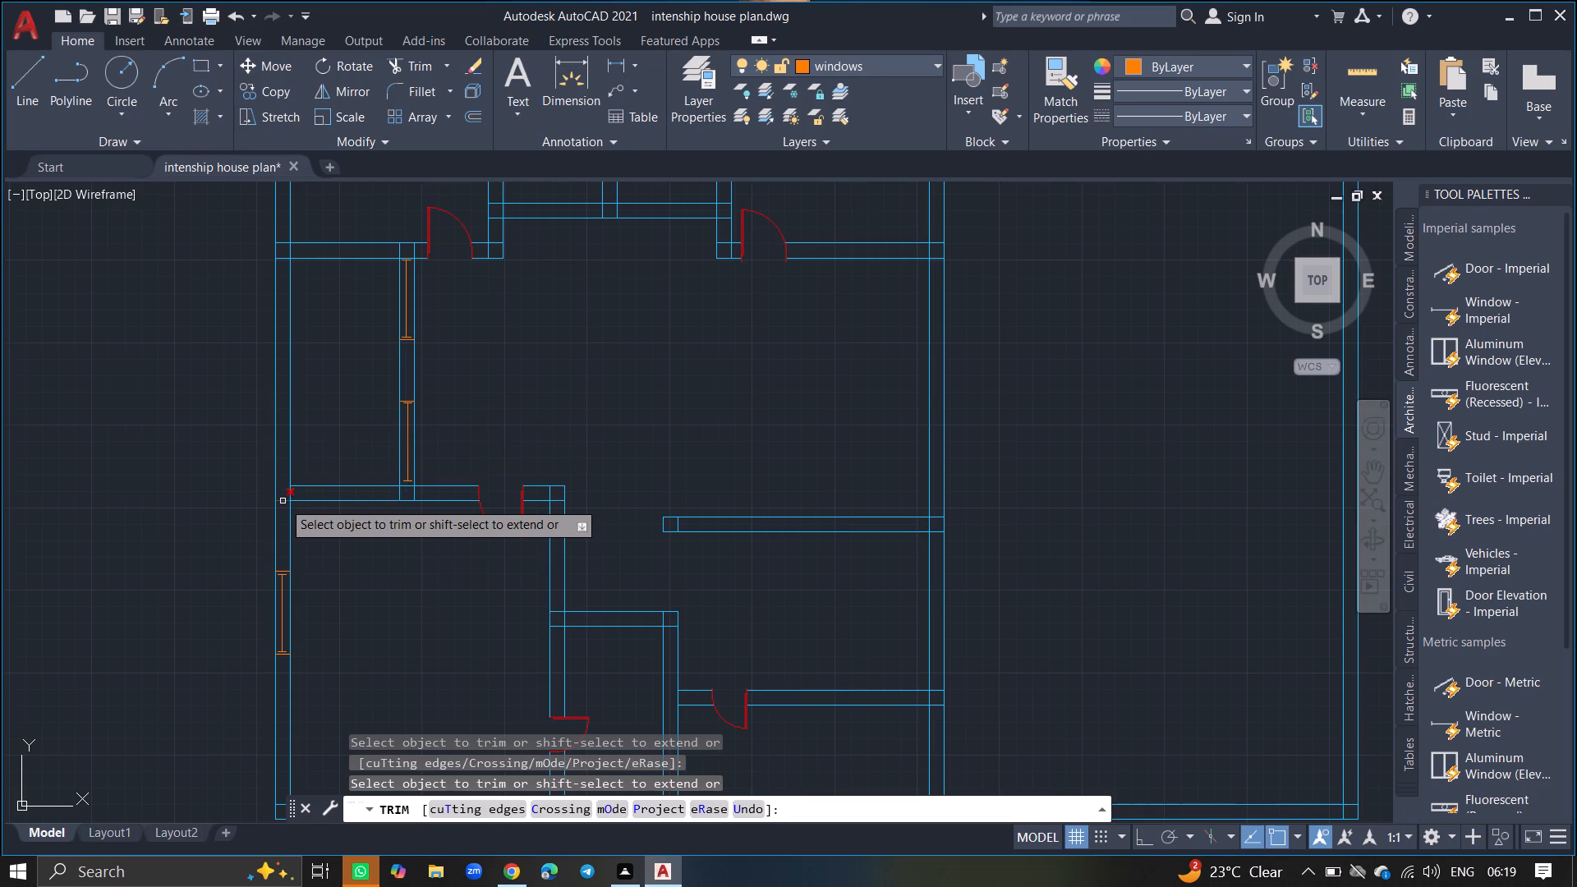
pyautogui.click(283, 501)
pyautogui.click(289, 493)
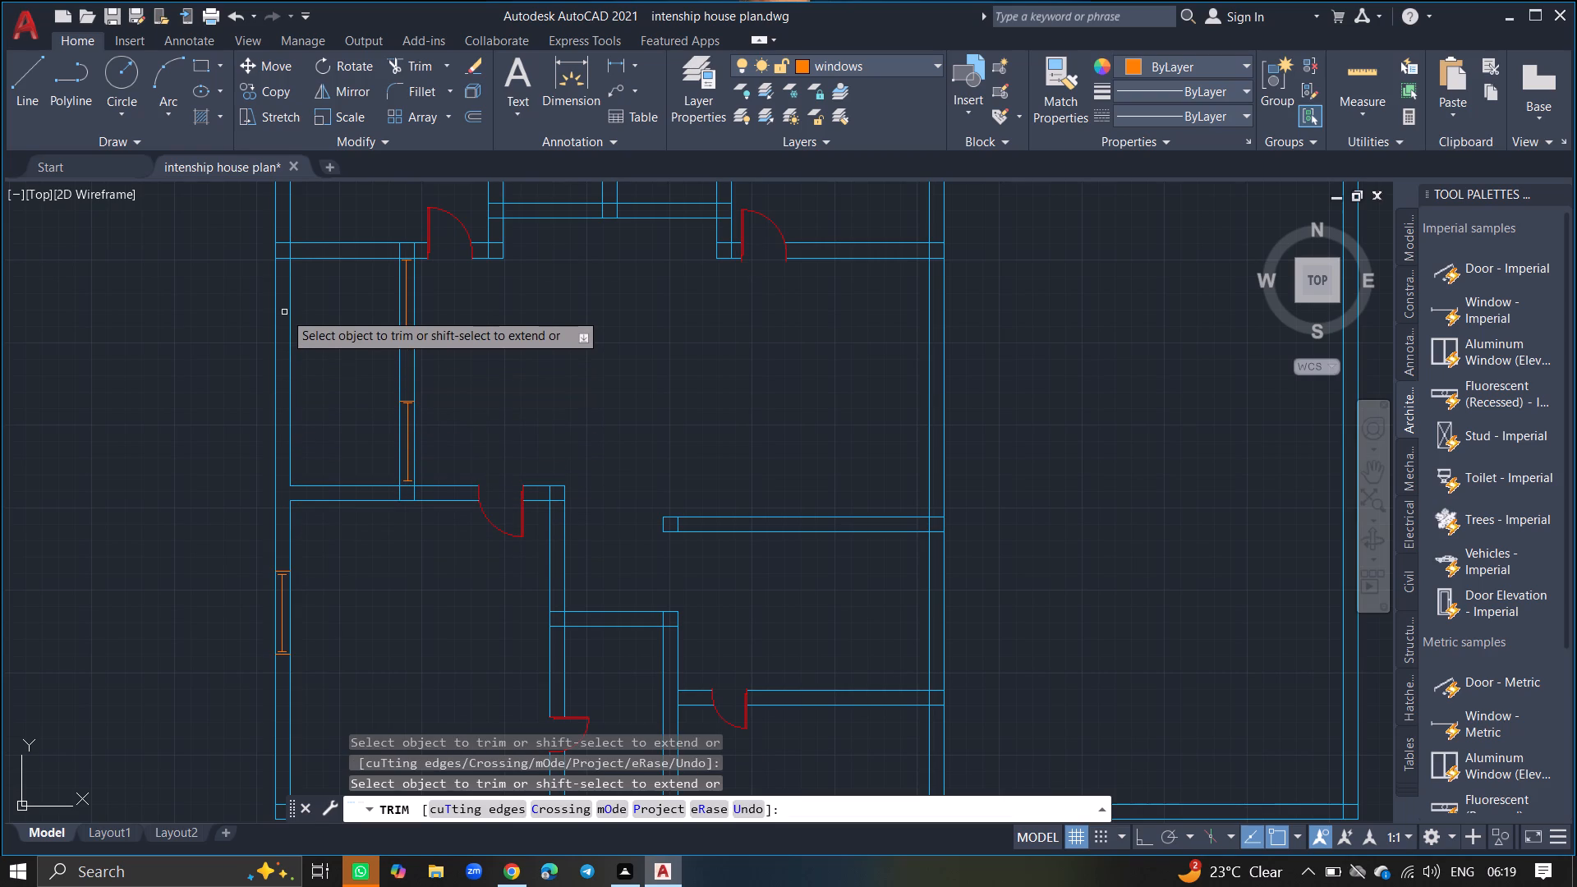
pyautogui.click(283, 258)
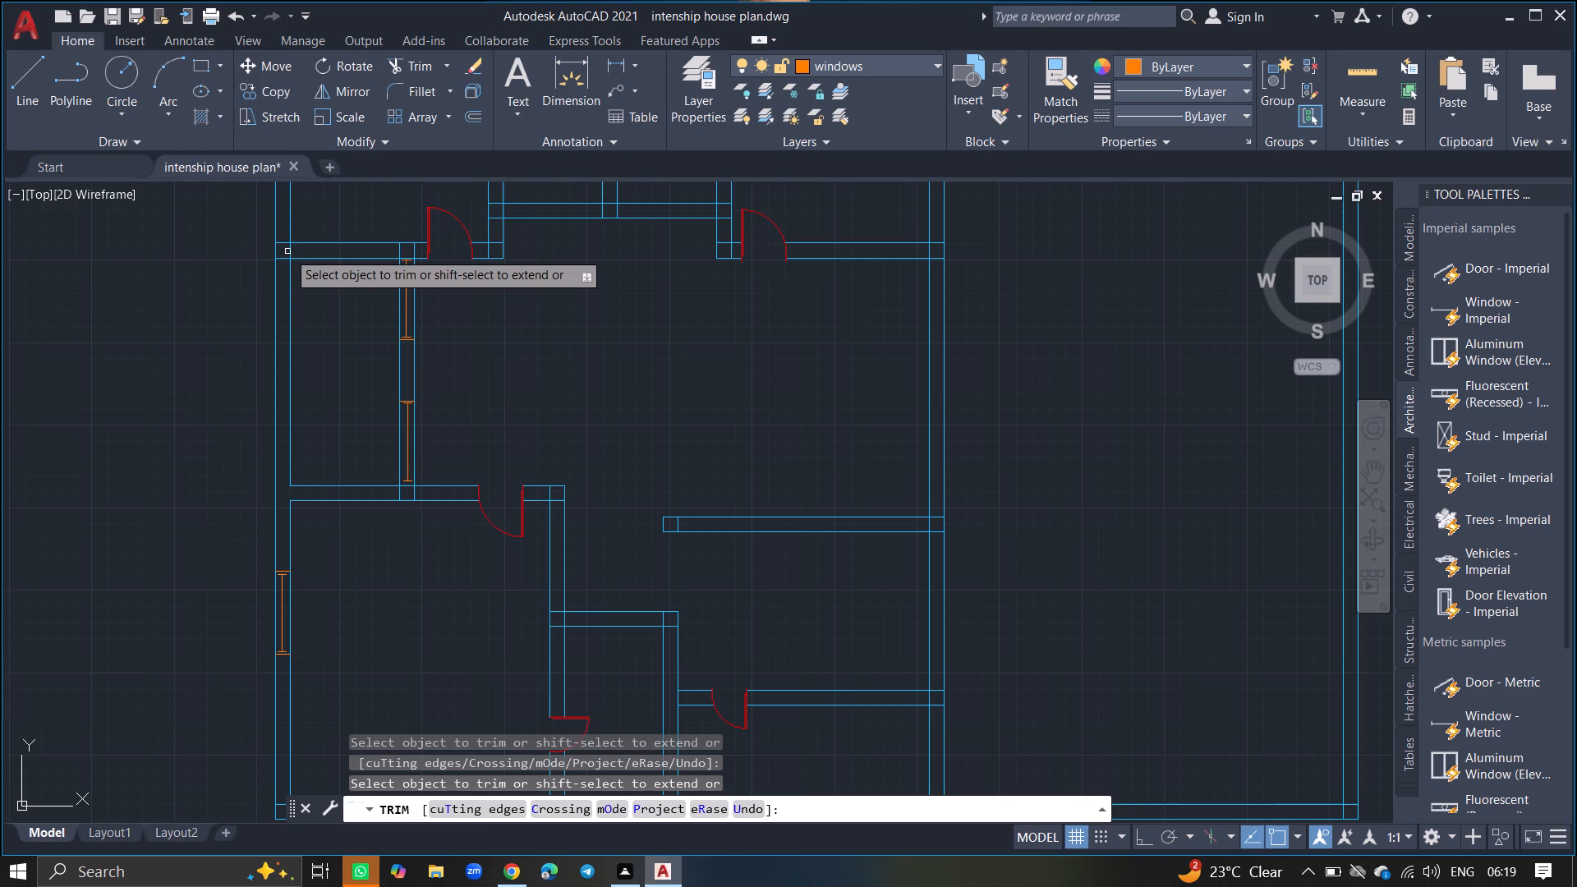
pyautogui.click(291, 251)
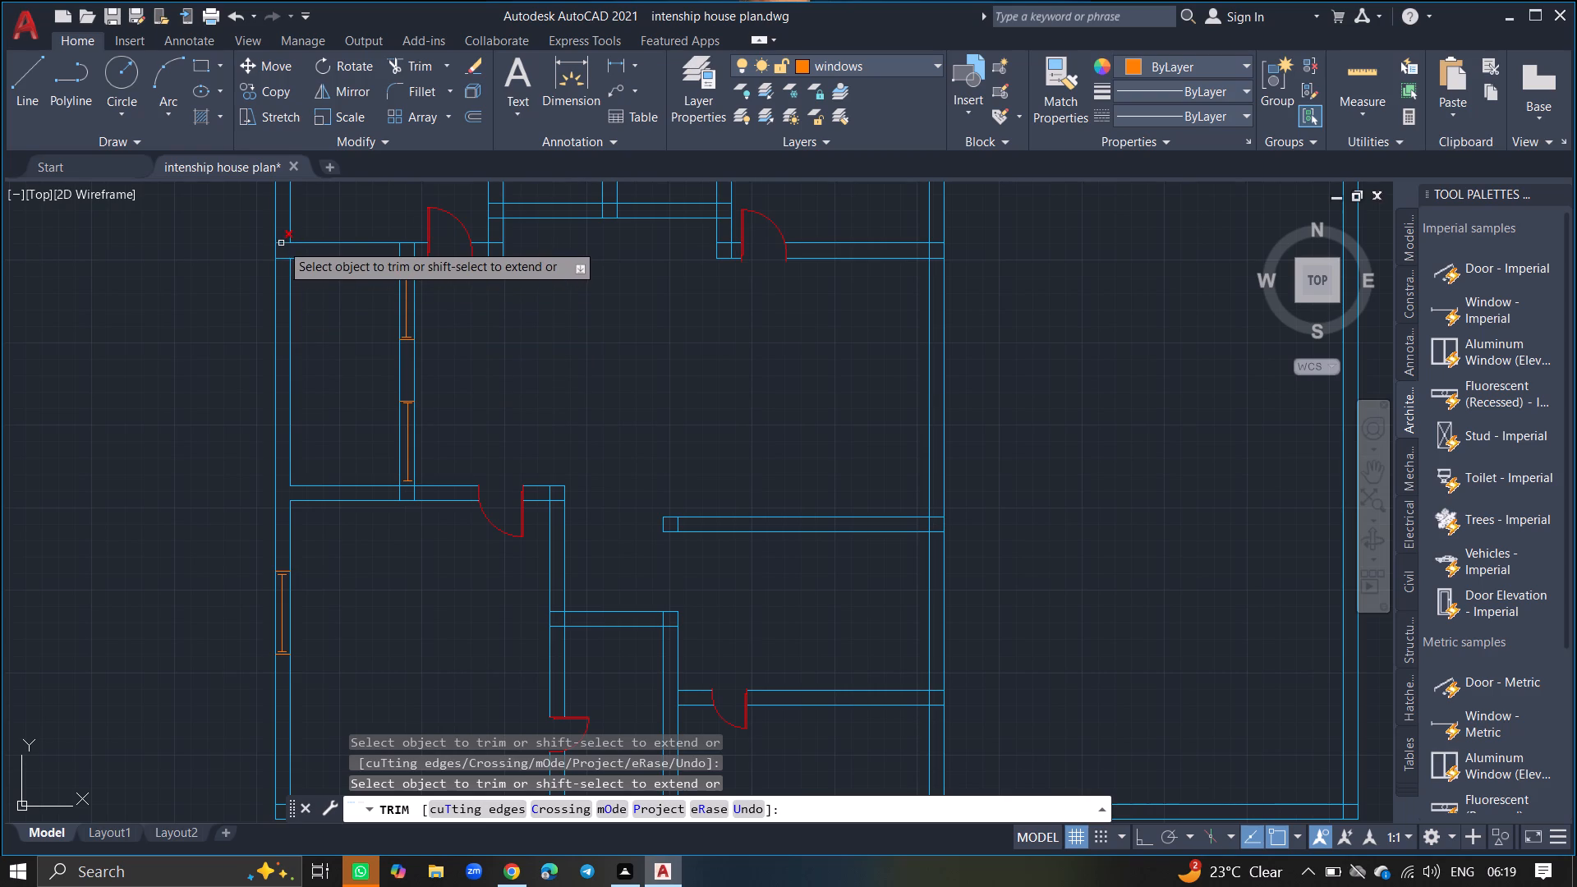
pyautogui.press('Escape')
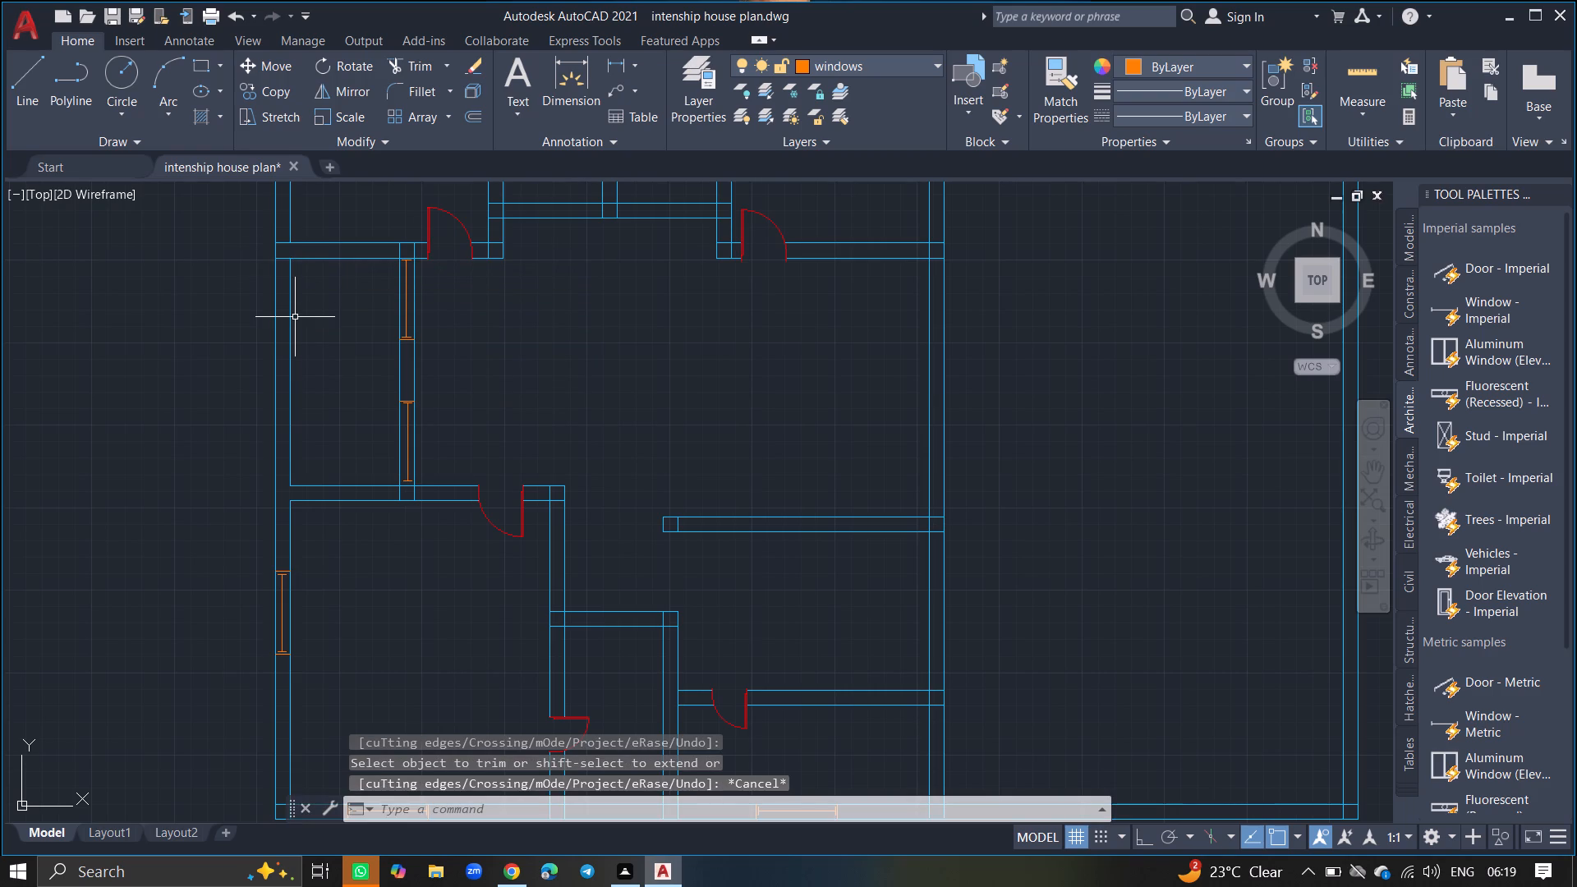
# Extend the left exterior wall's inner line through both junctions and the lower horizontal wall's two lines to the outer face.
pyautogui.press('e')
pyautogui.press('x')
pyautogui.press('Return')
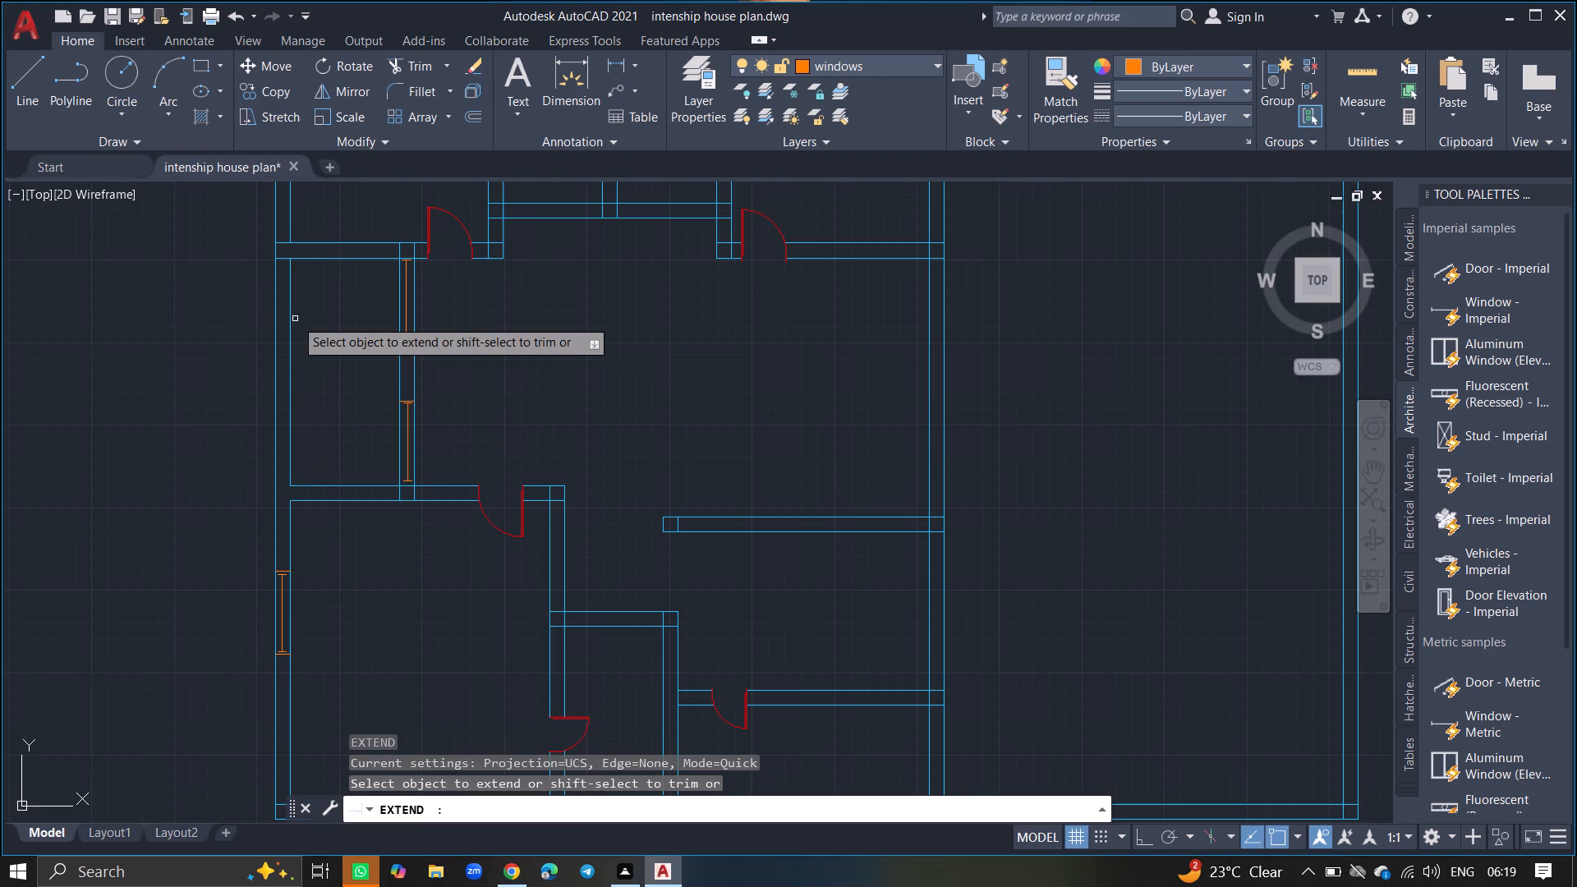
pyautogui.click(292, 236)
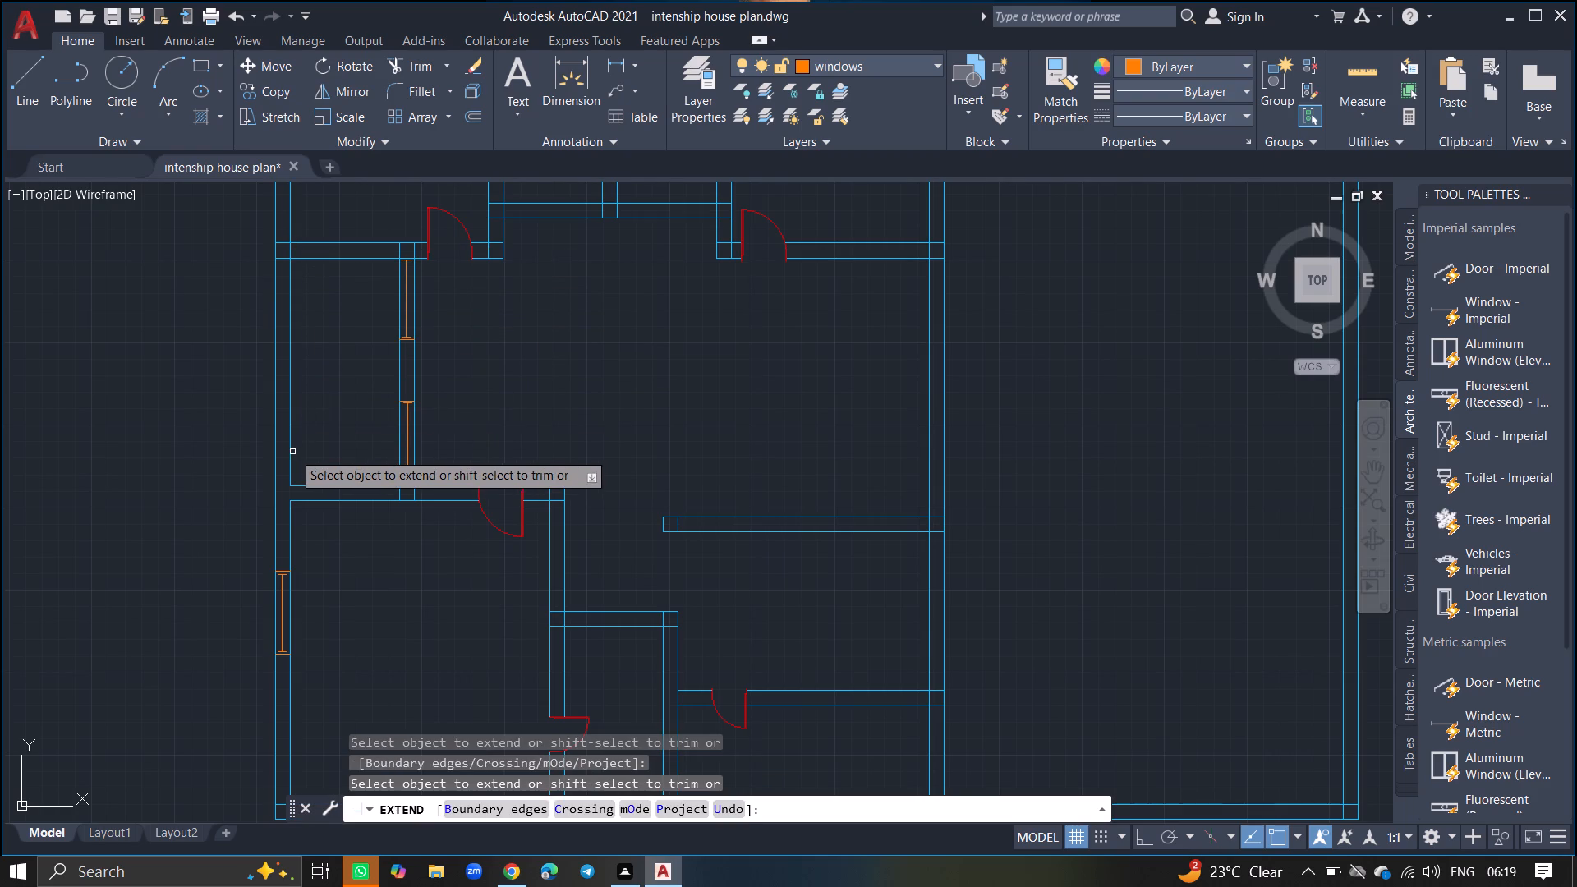
pyautogui.moveTo(290, 454); pyautogui.dragTo(299, 486)
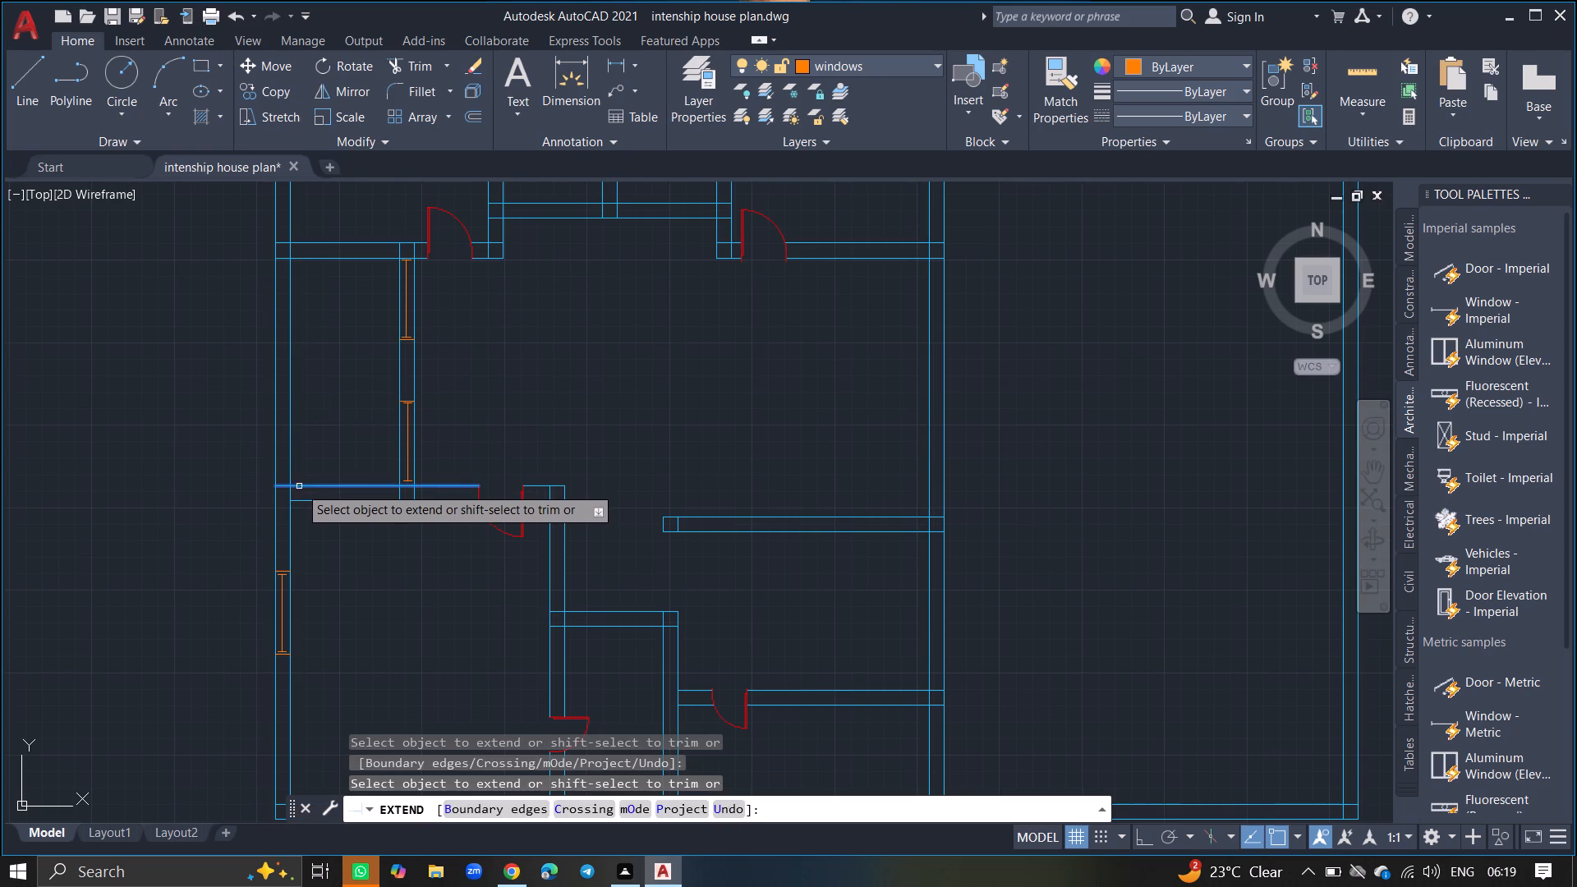
pyautogui.moveTo(299, 486); pyautogui.dragTo(300, 487)
pyautogui.click(300, 487)
pyautogui.click(302, 501)
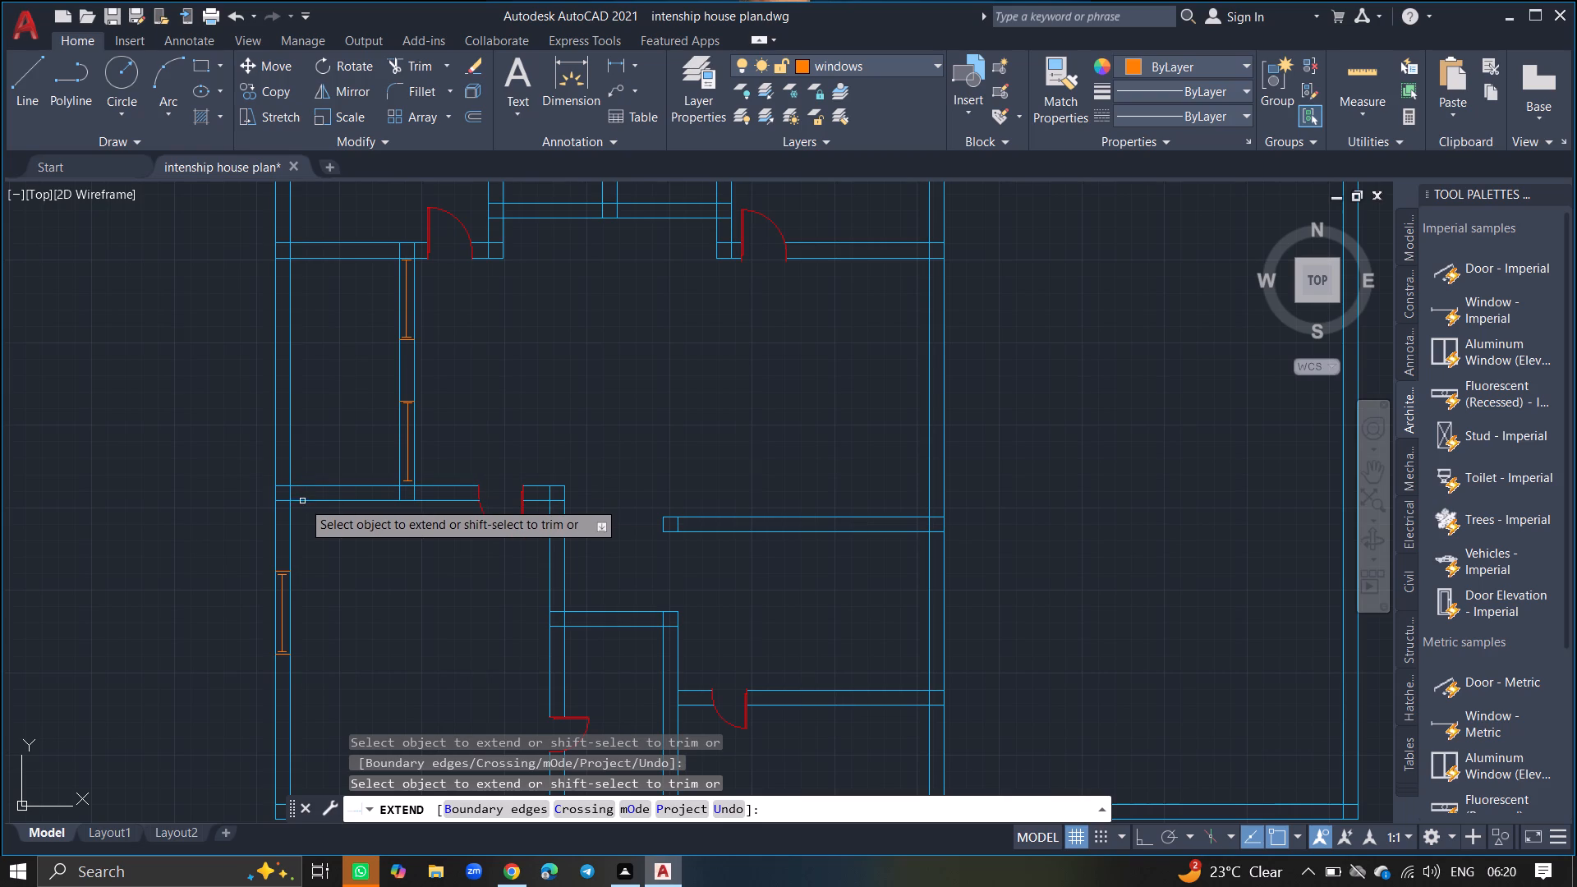
pyautogui.press('Return')
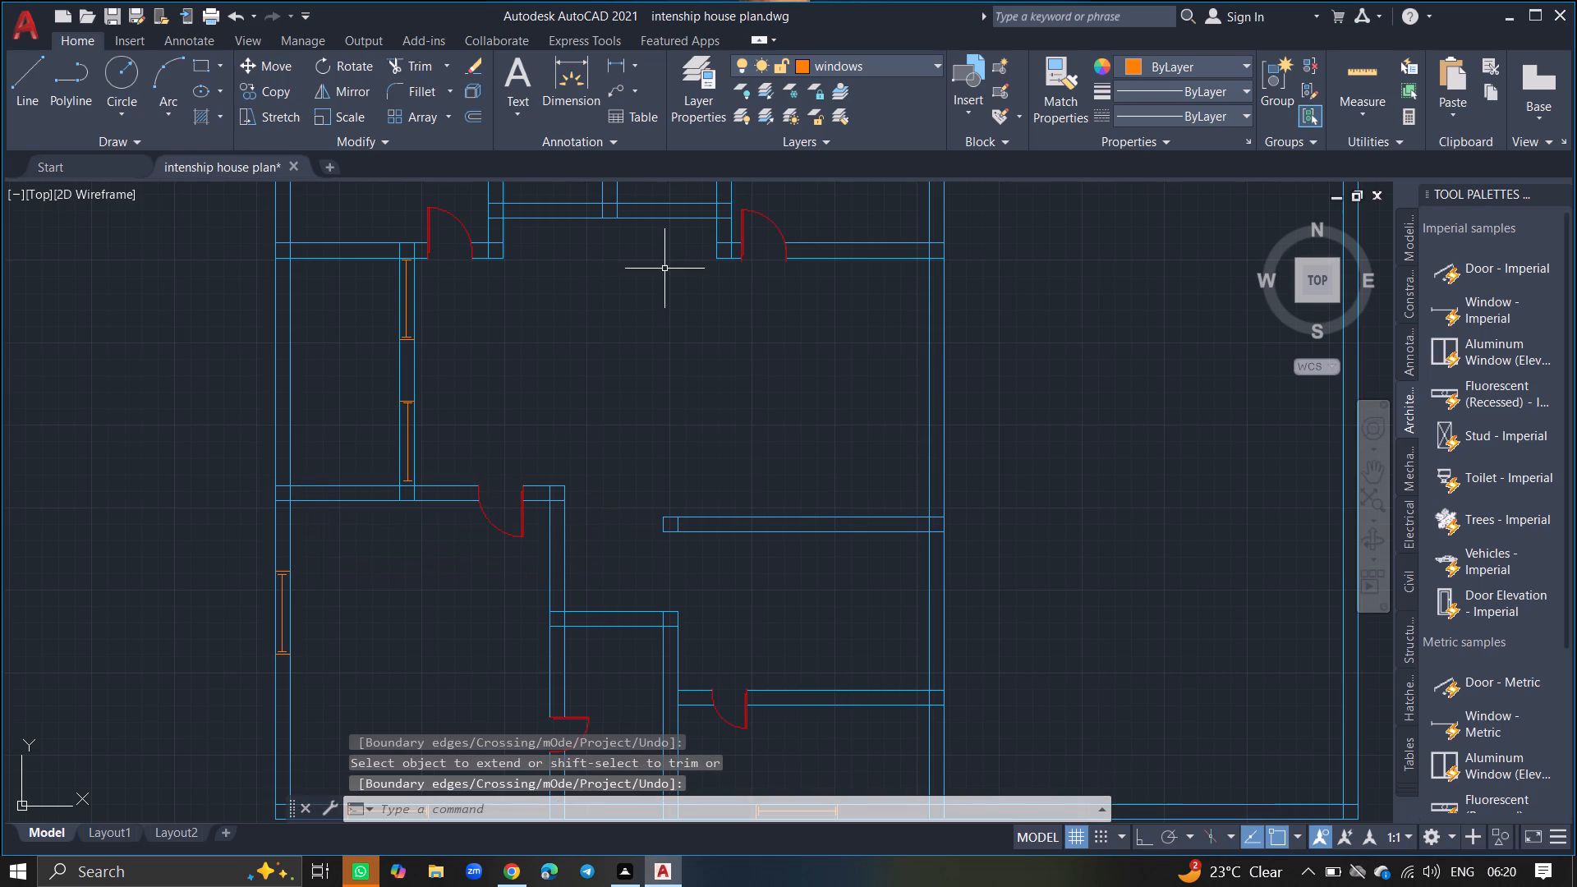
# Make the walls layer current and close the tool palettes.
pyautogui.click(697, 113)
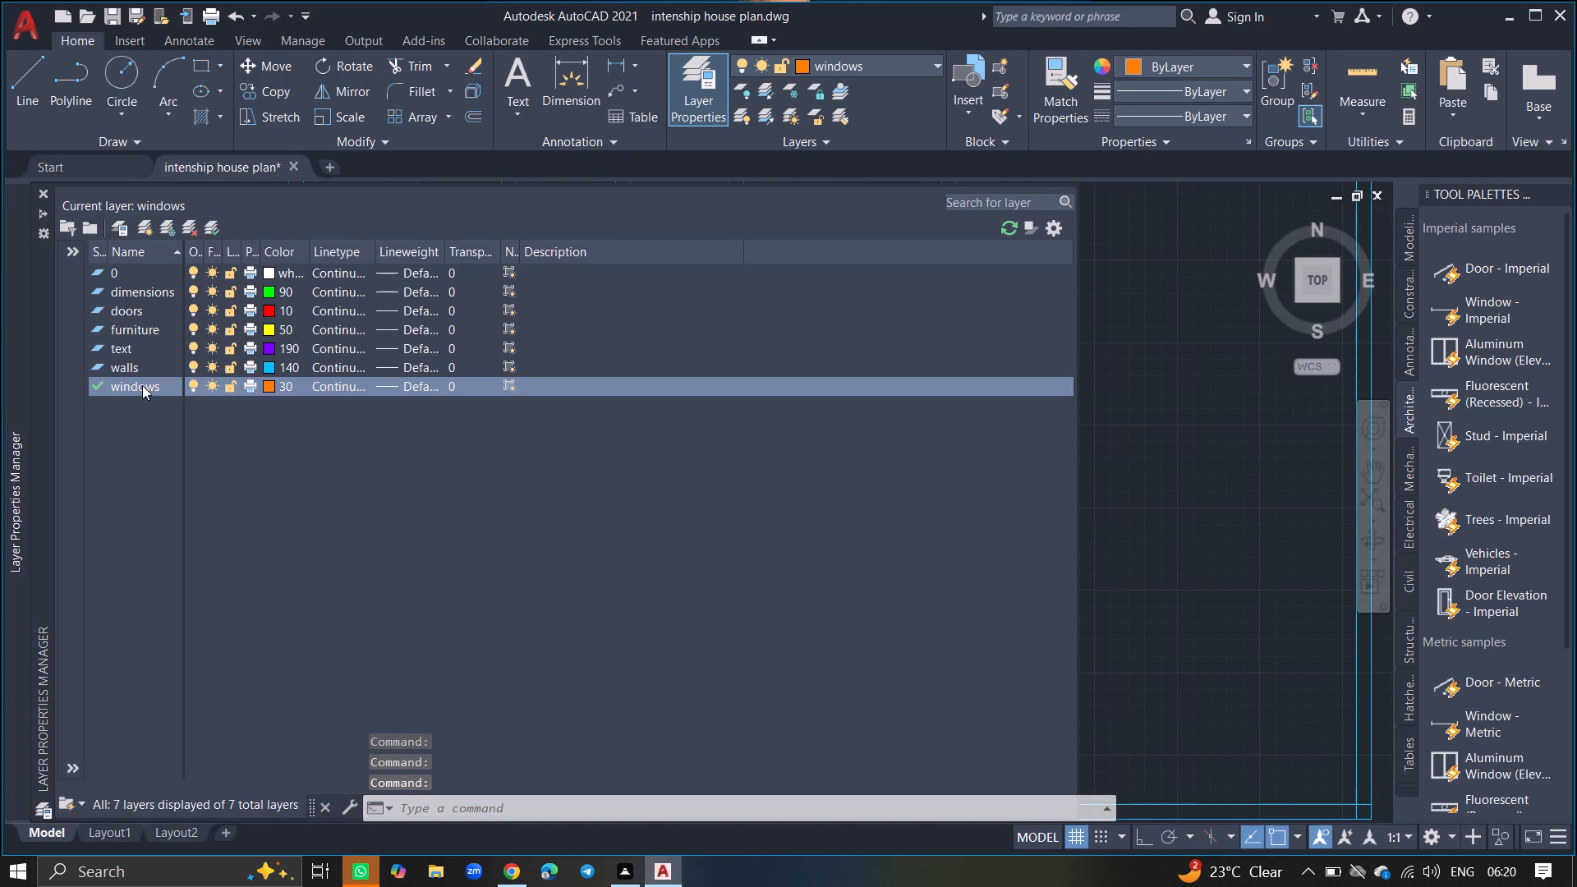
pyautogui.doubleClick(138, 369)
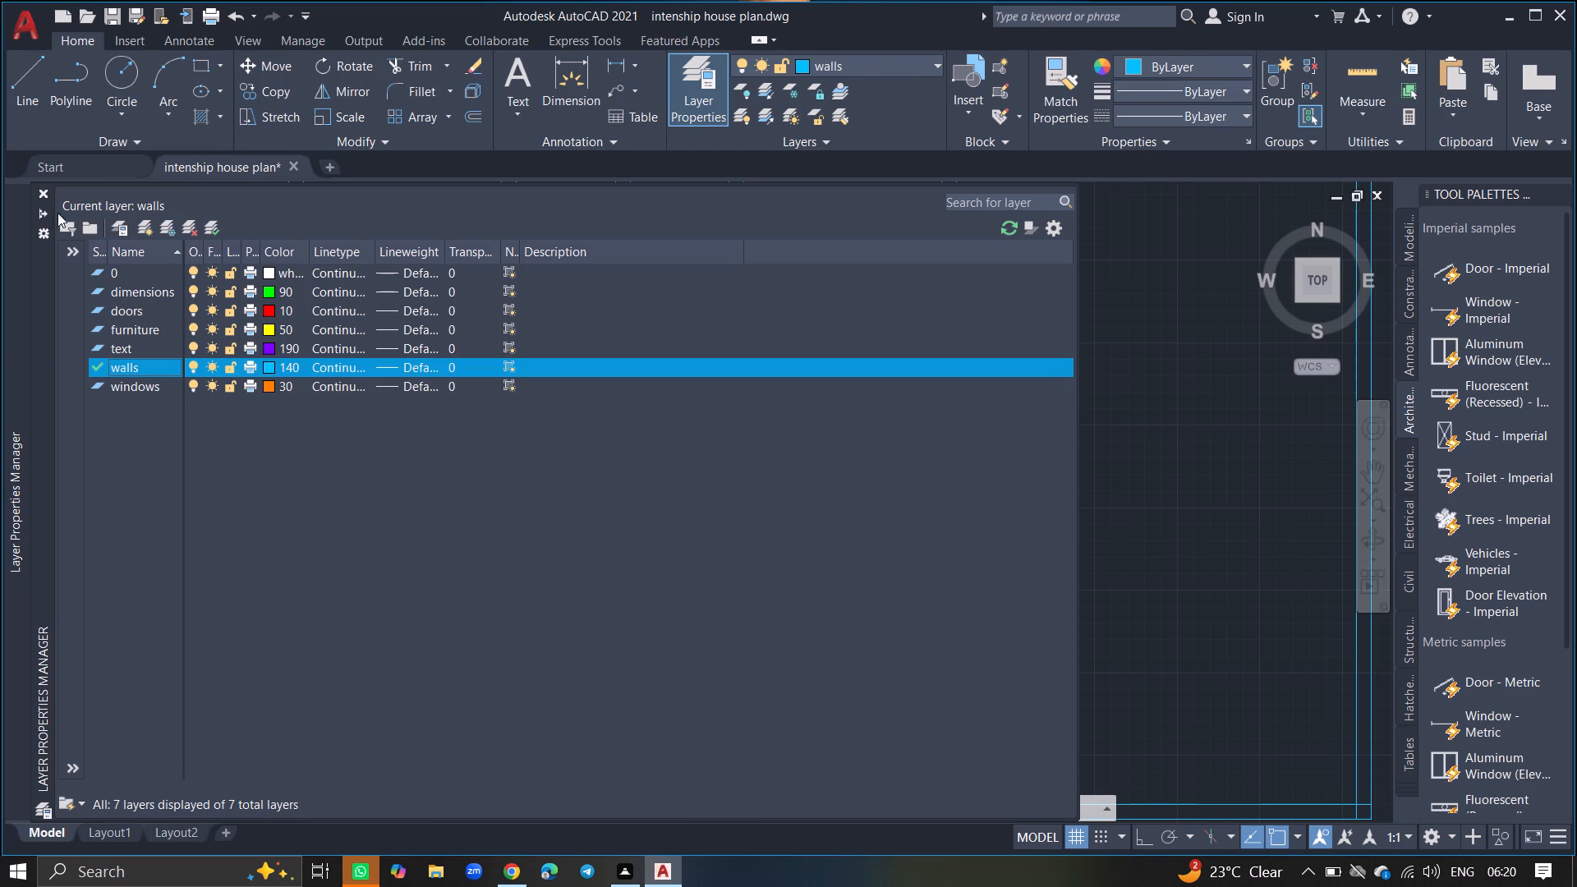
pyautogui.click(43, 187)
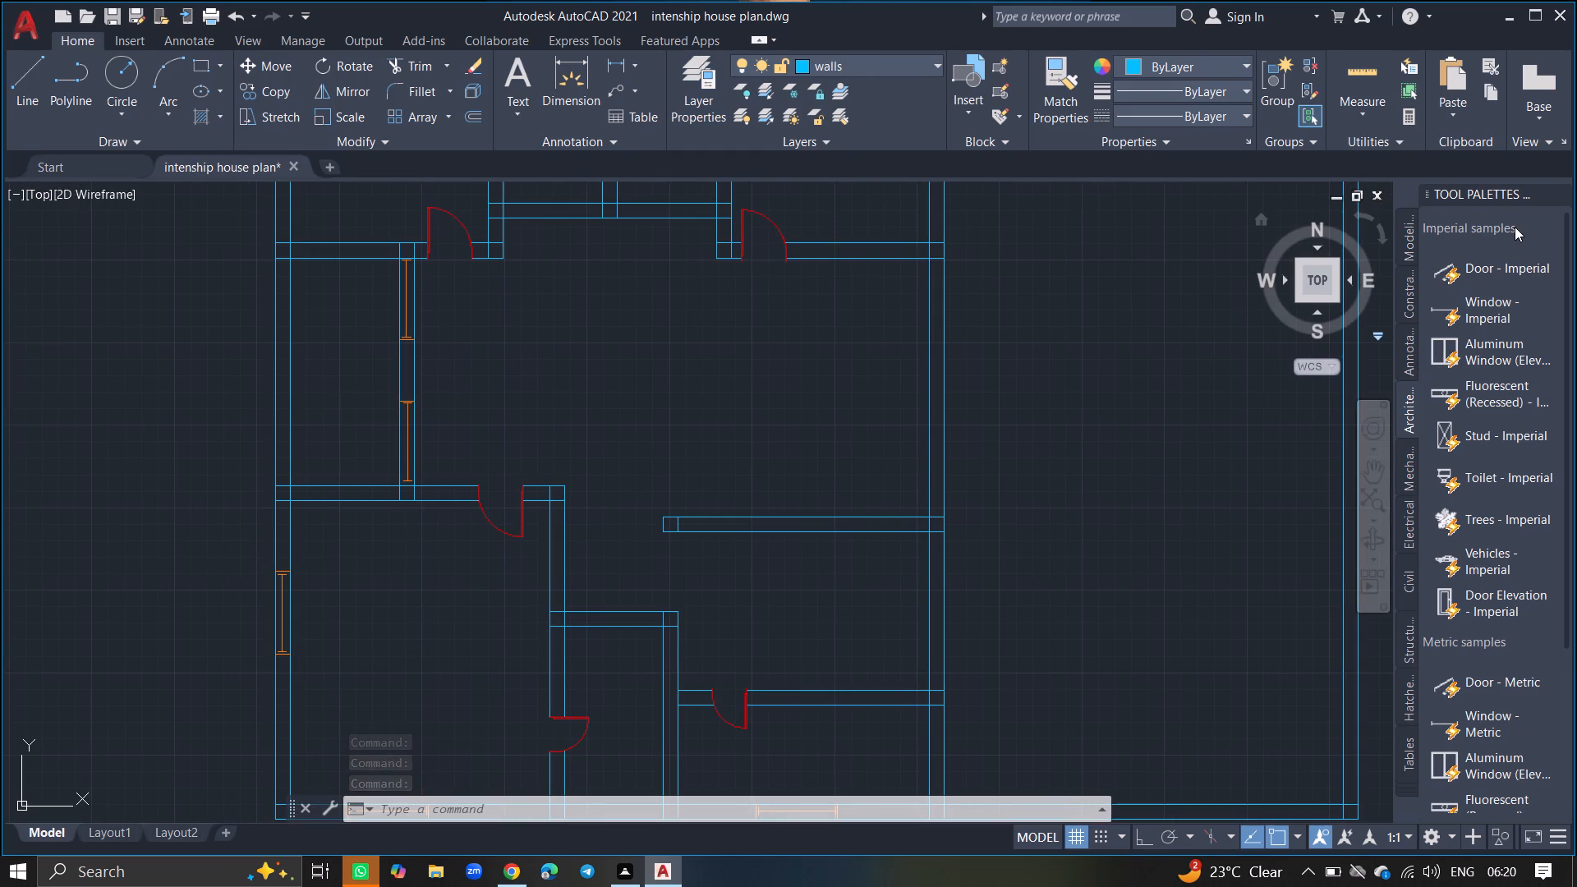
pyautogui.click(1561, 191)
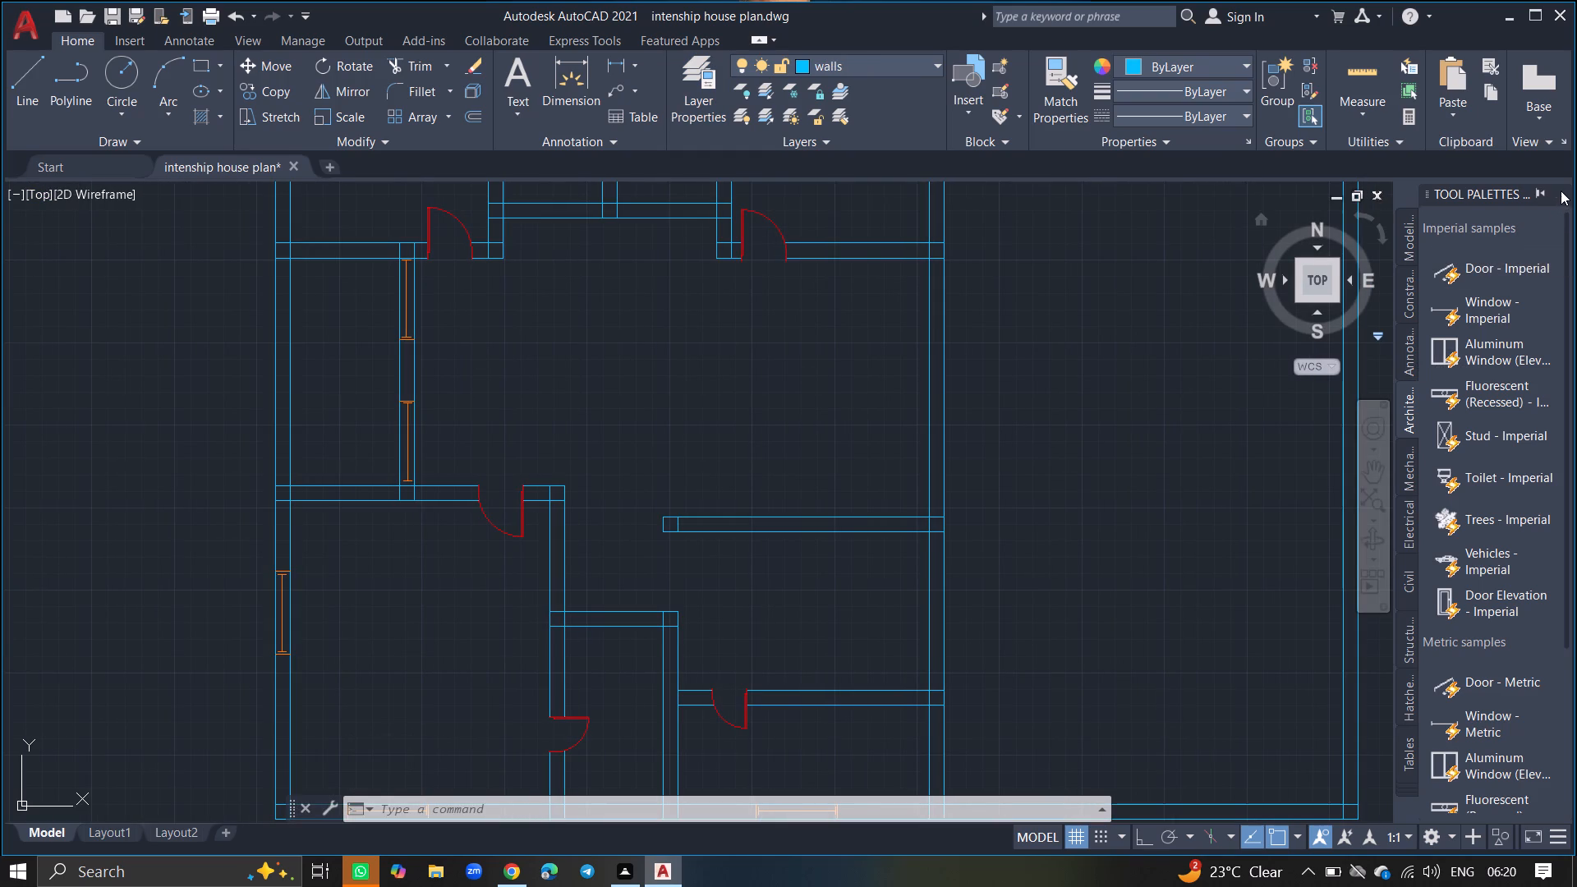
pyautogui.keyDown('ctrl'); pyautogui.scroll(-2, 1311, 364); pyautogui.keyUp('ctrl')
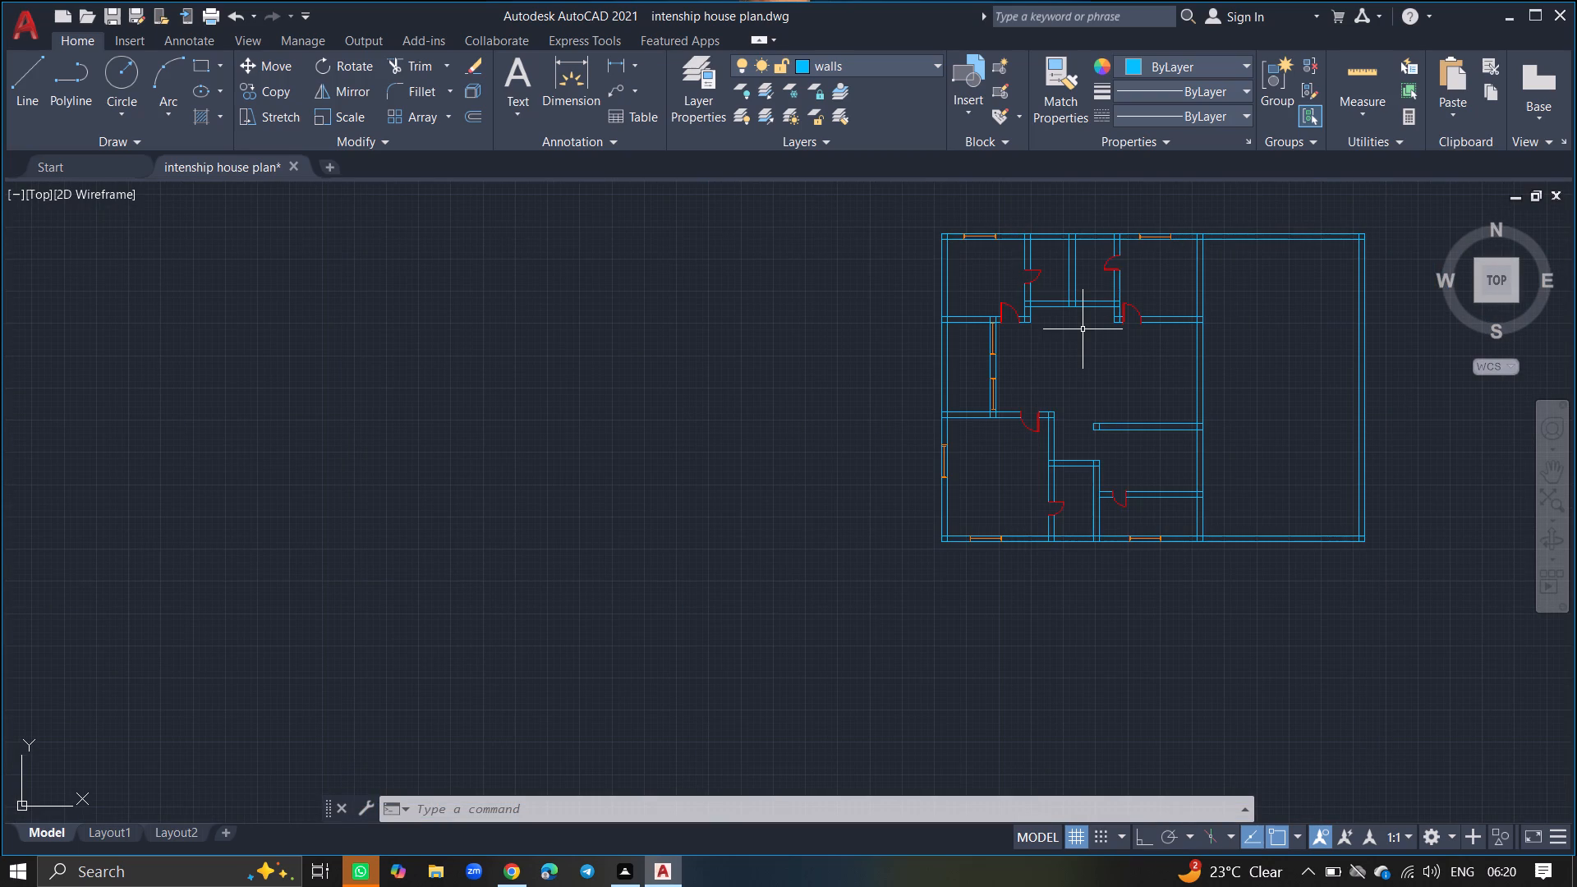
# Make the windows layer current.
pyautogui.doubleClick(713, 89)
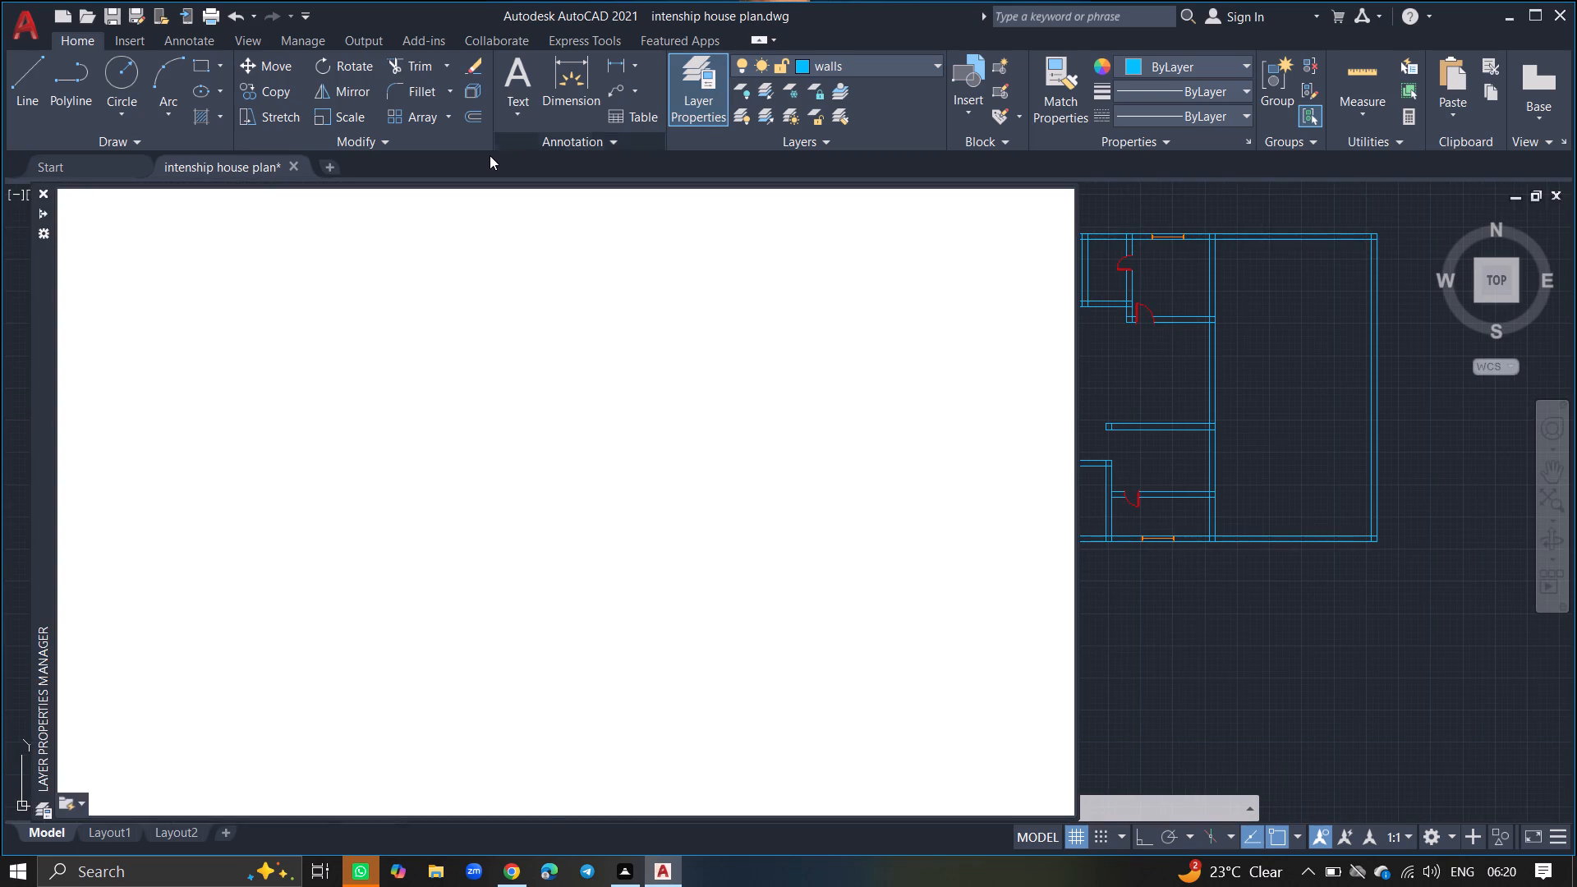
pyautogui.click(162, 380)
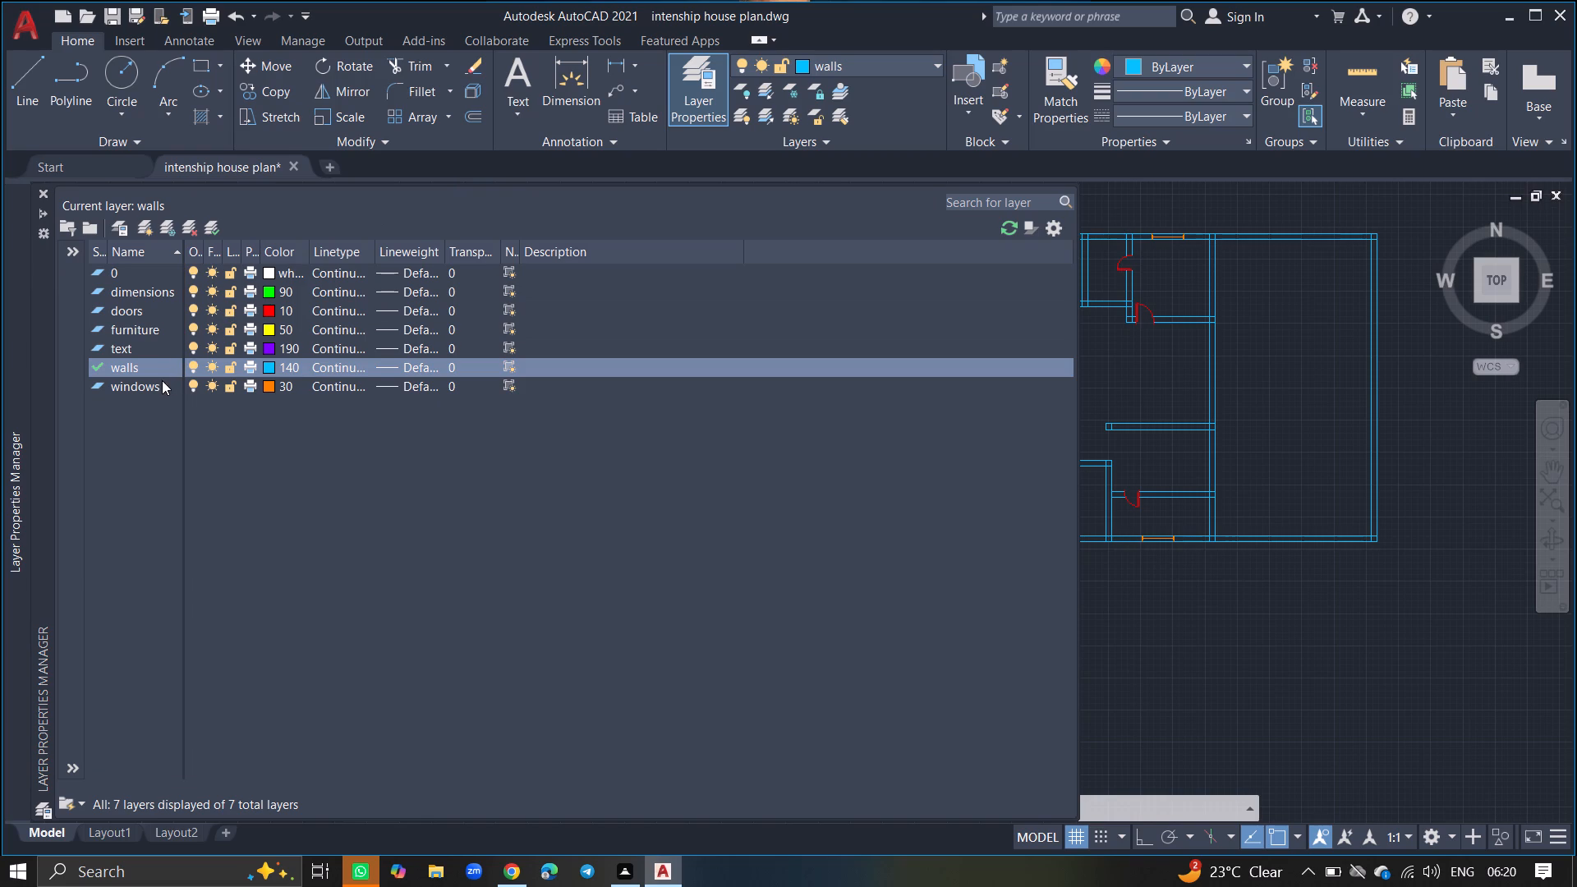
pyautogui.doubleClick(141, 387)
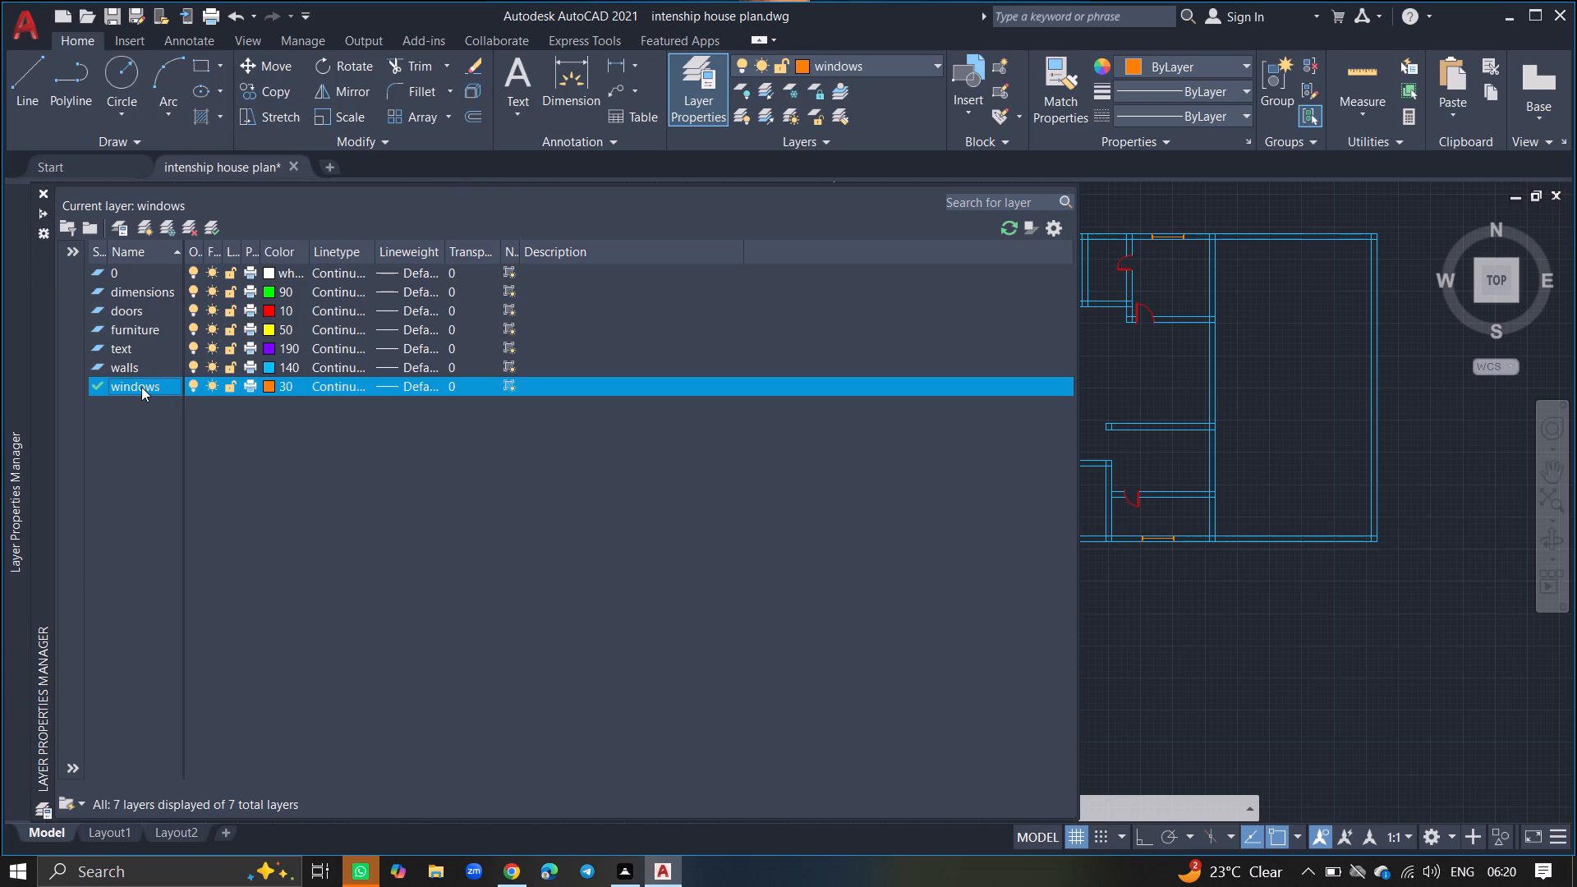
pyautogui.click(44, 192)
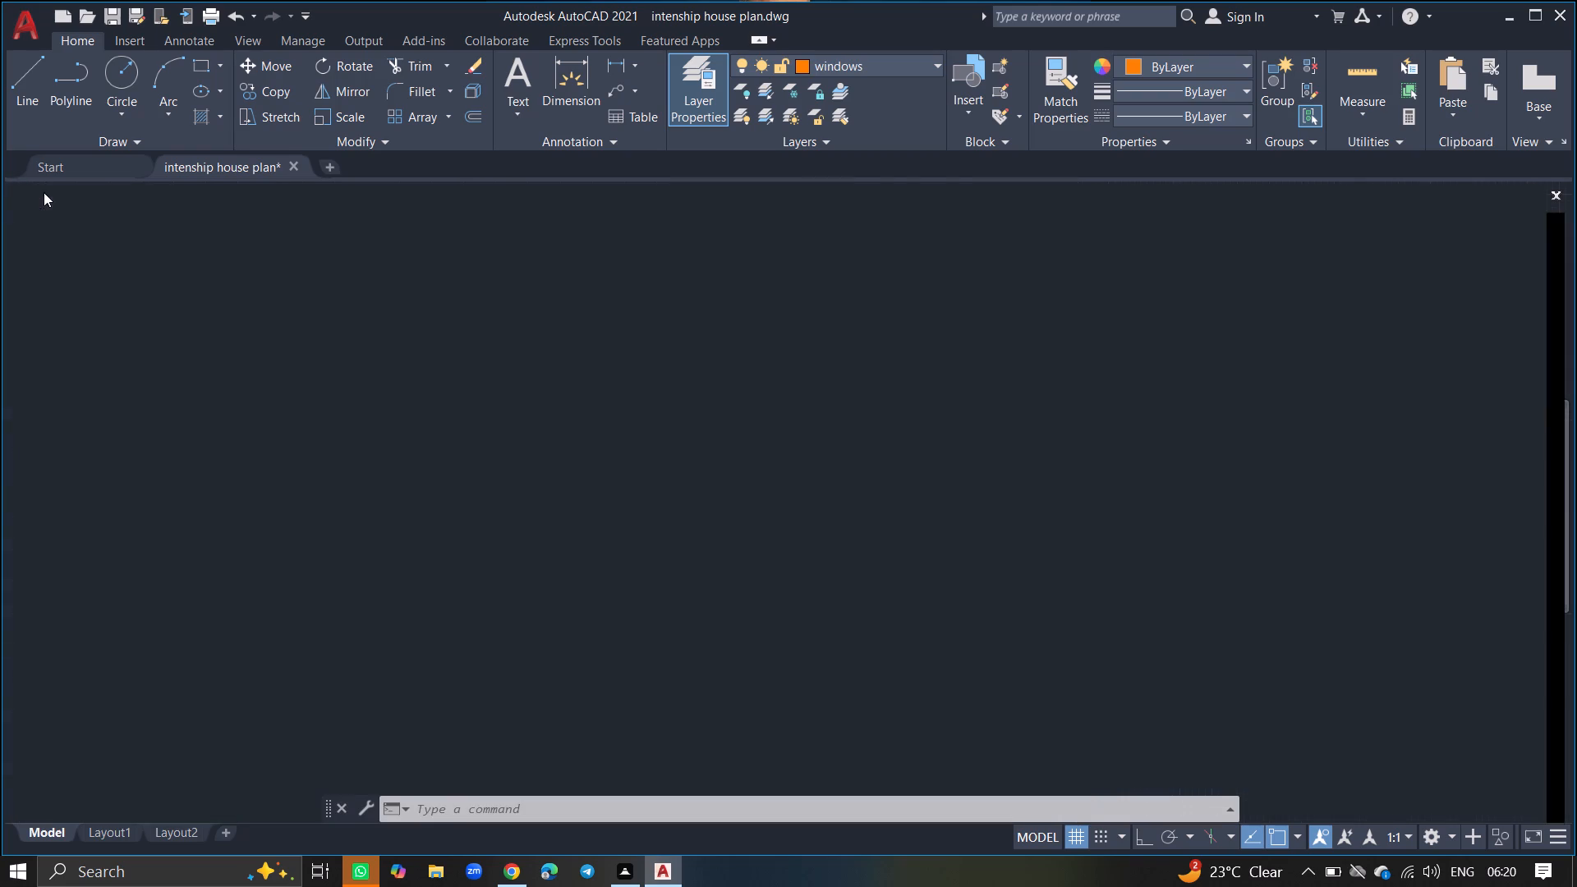
# Reopen the tool palettes and insert a Window - Imperial block in the empty area west of the floor plan.
pyautogui.hotkey('ctrl', '3')
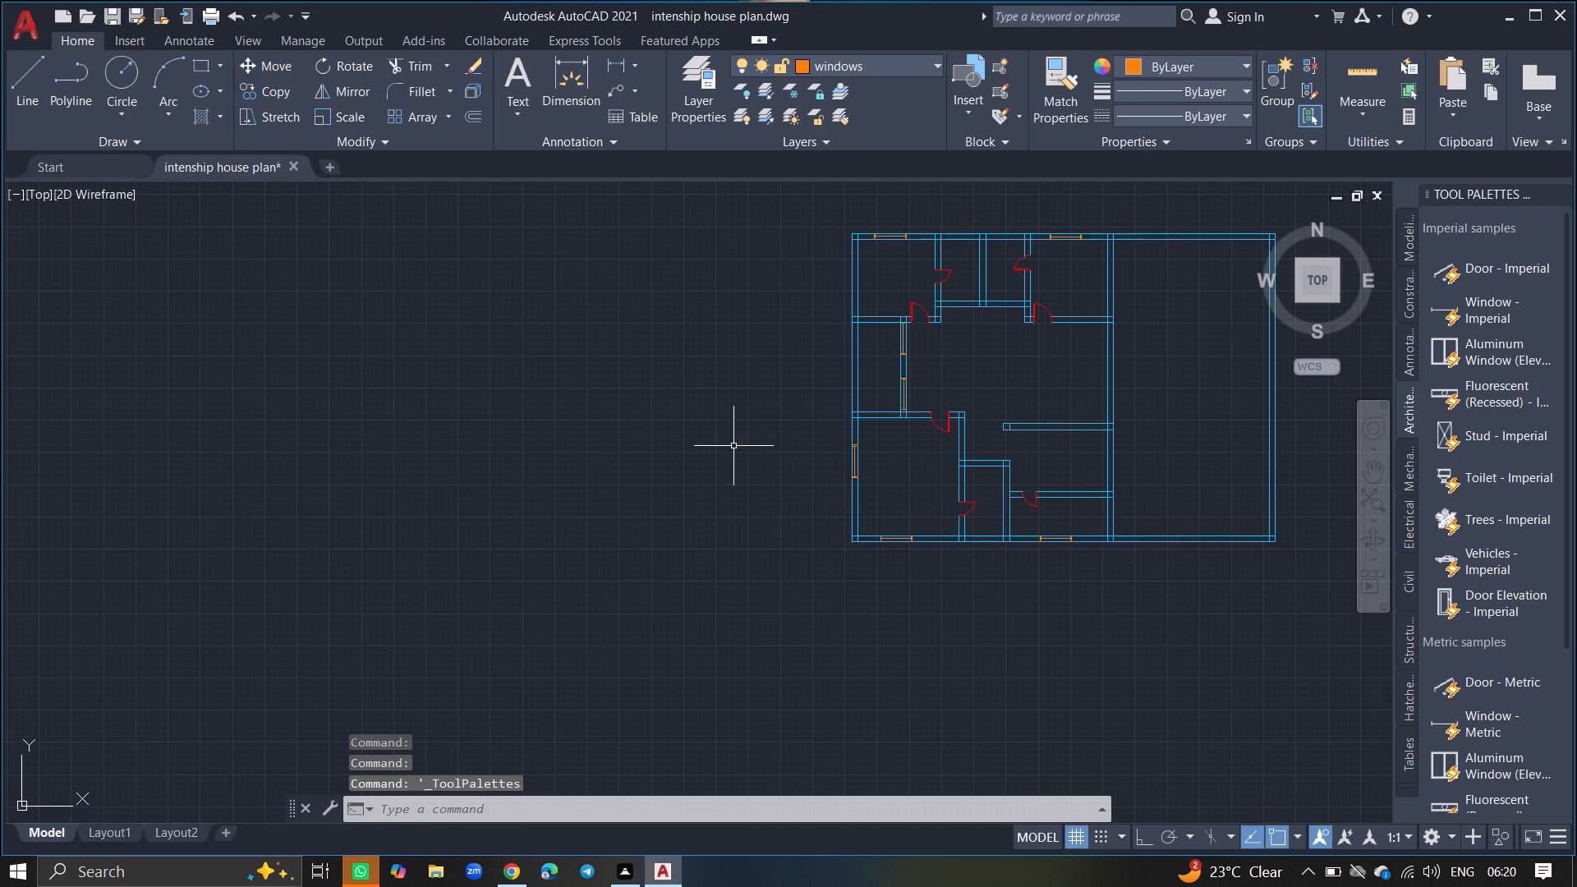
pyautogui.click(1441, 312)
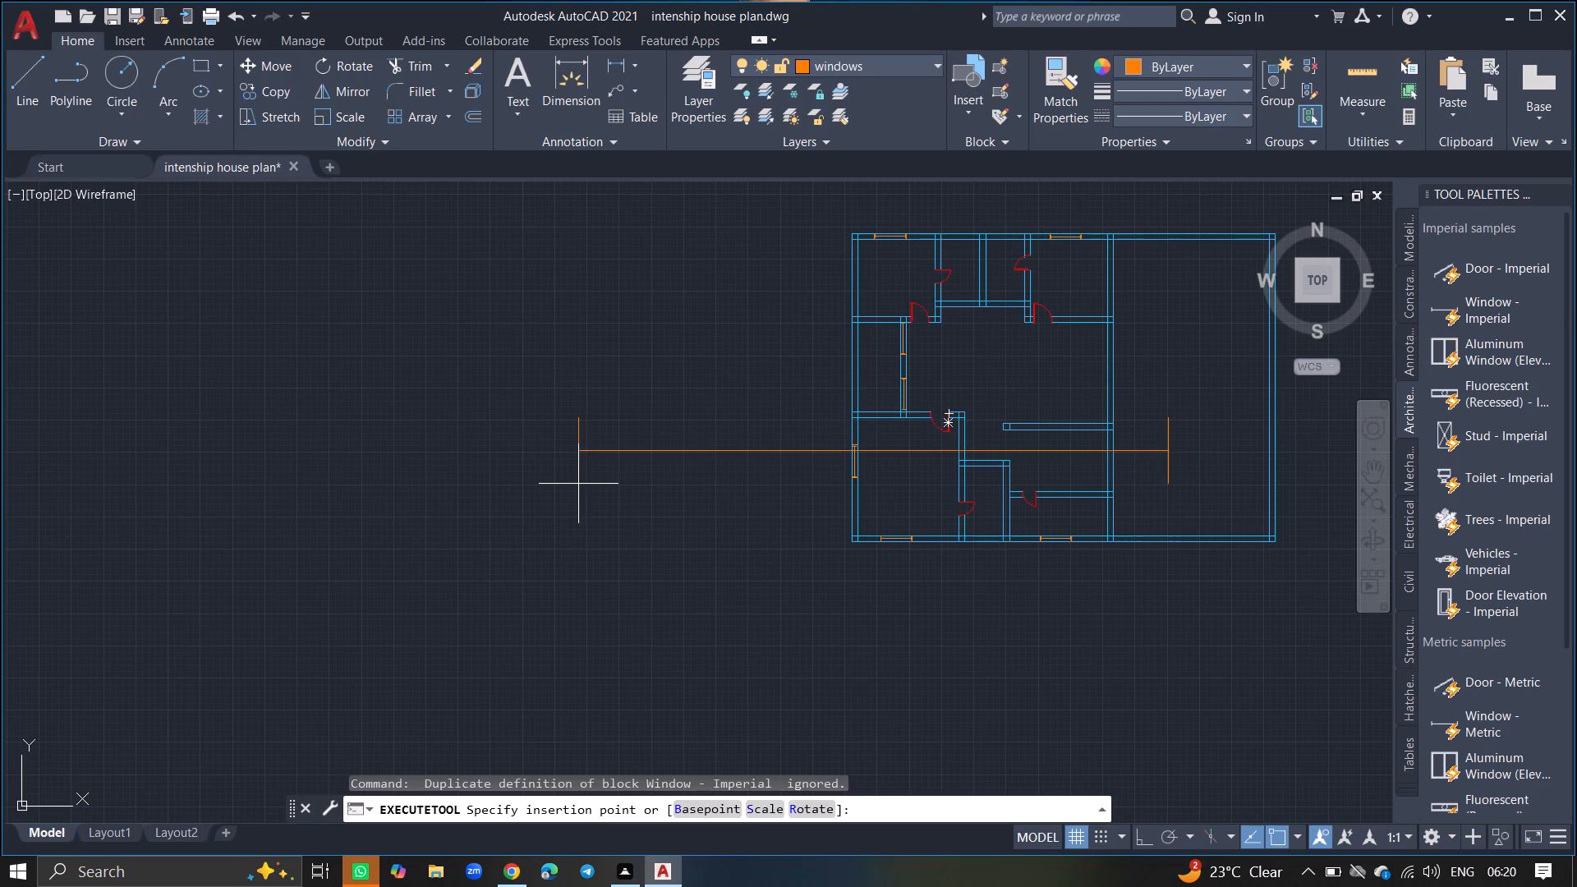
pyautogui.click(285, 468)
# Place the new window block west of the plan and scale it down about its west end.
pyautogui.moveTo(285, 452); pyautogui.dragTo(356, 503)
pyautogui.write('sc')
pyautogui.press('Return')
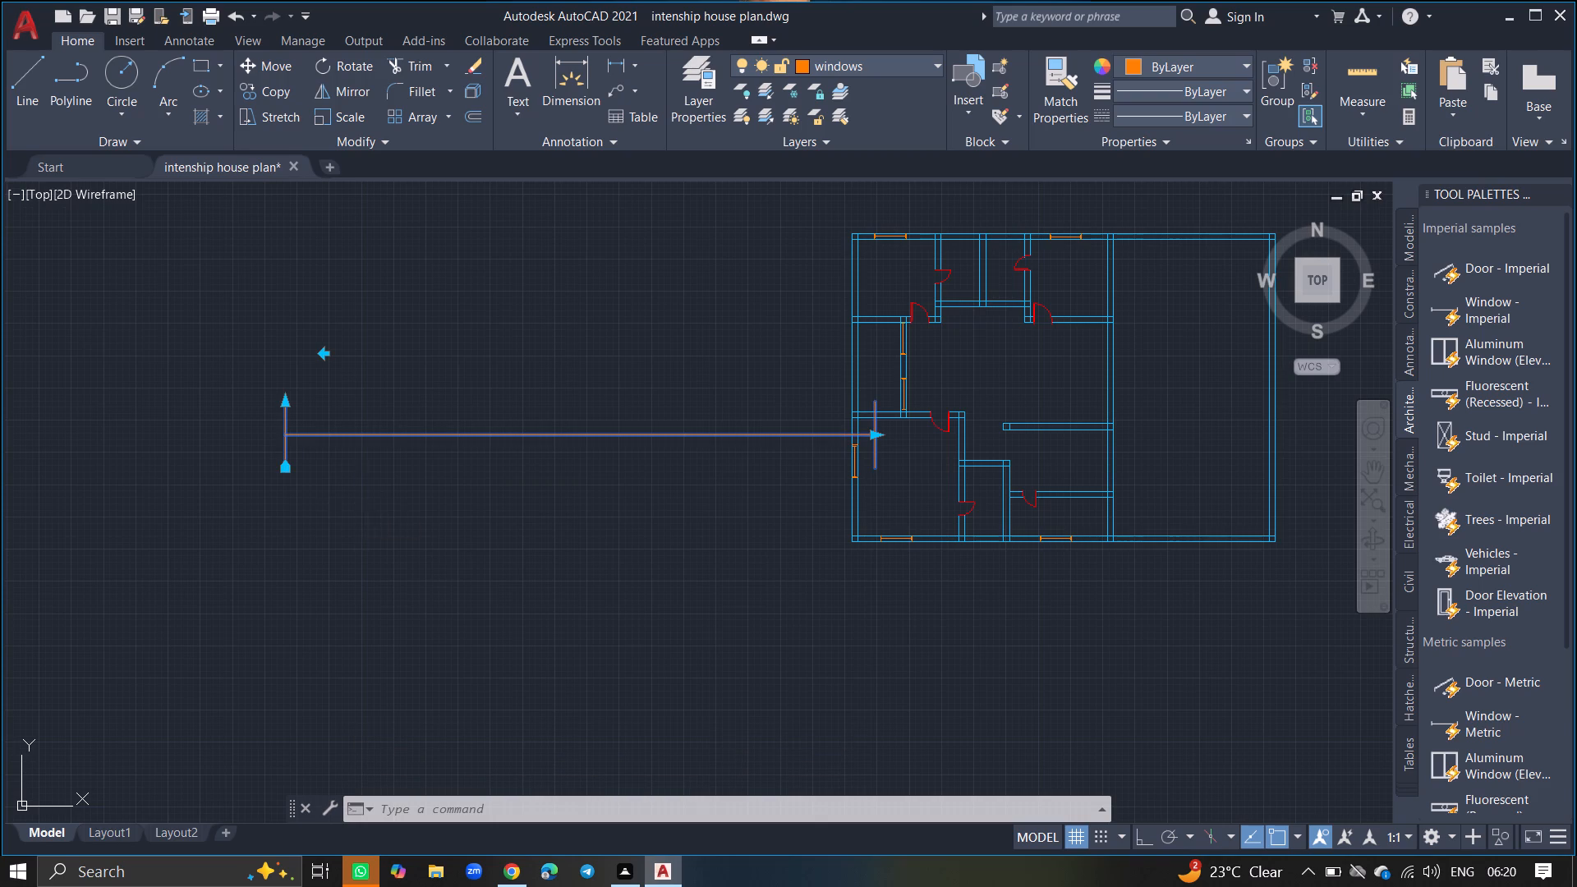
pyautogui.click(279, 436)
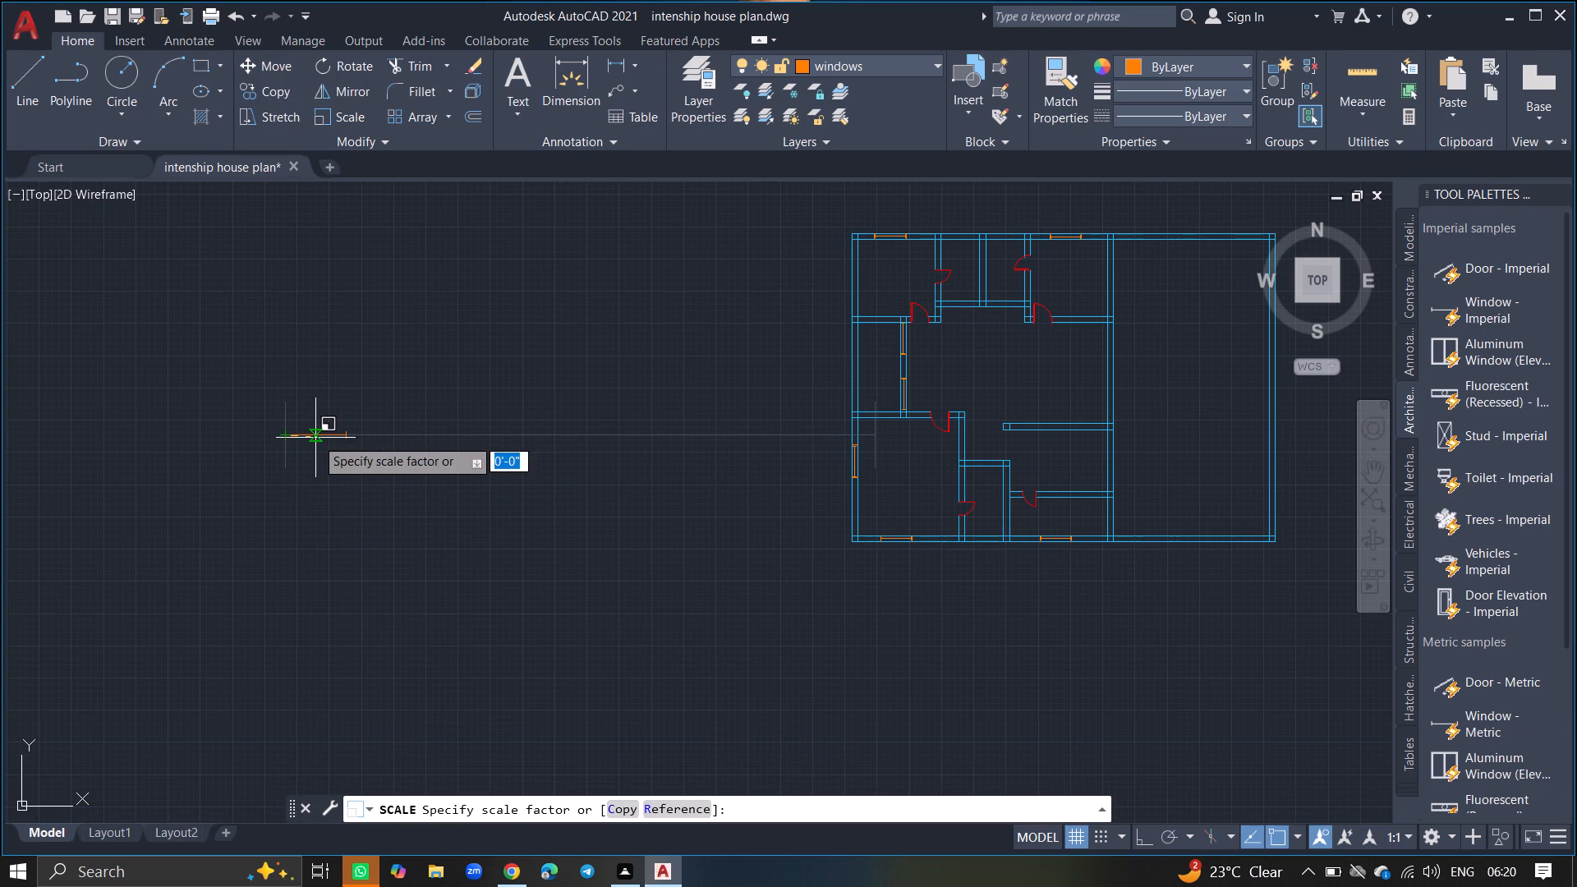
pyautogui.click(311, 438)
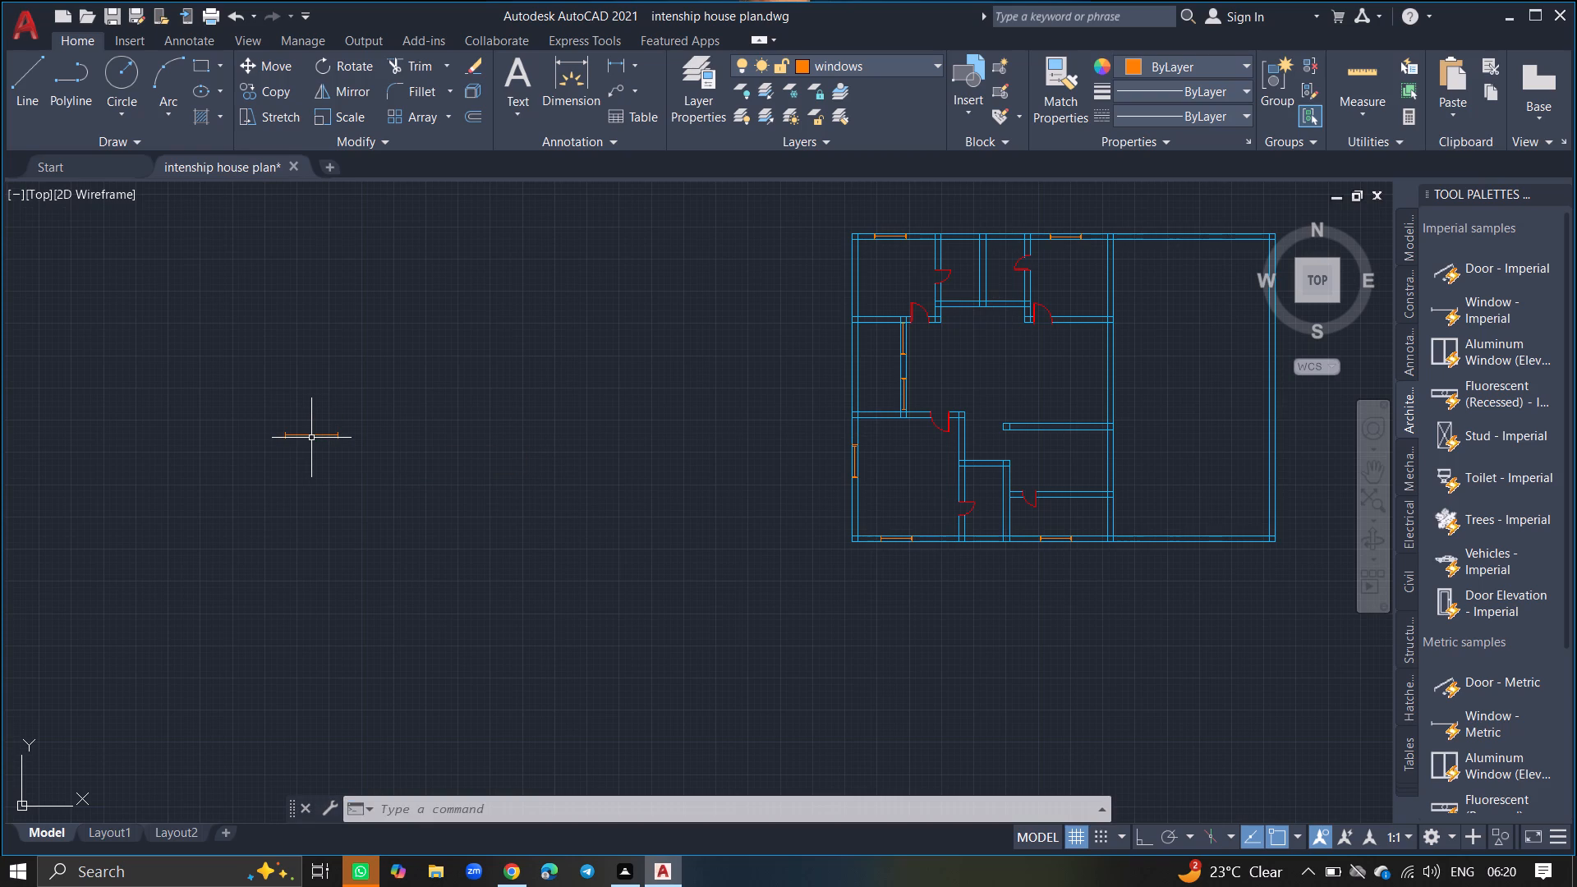
# Move the window block by its midpoint into the north exterior wall of the western small room between the two door-side rooms.
pyautogui.click(311, 437)
pyautogui.press('c')
pyautogui.press('BackSpace')
pyautogui.write('move')
pyautogui.press('Return')
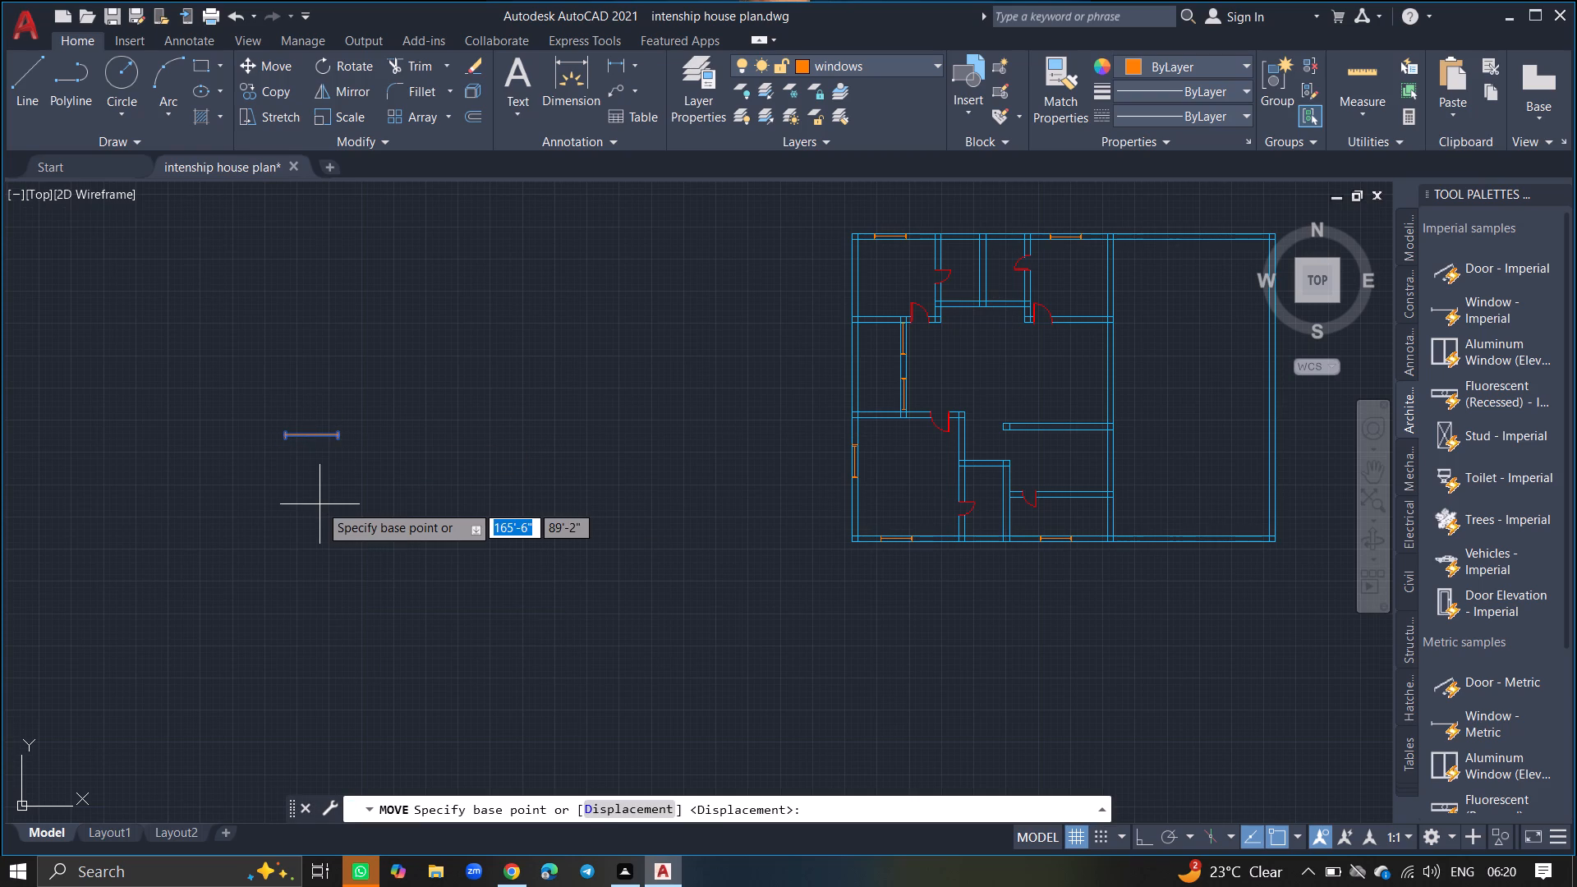
pyautogui.click(308, 435)
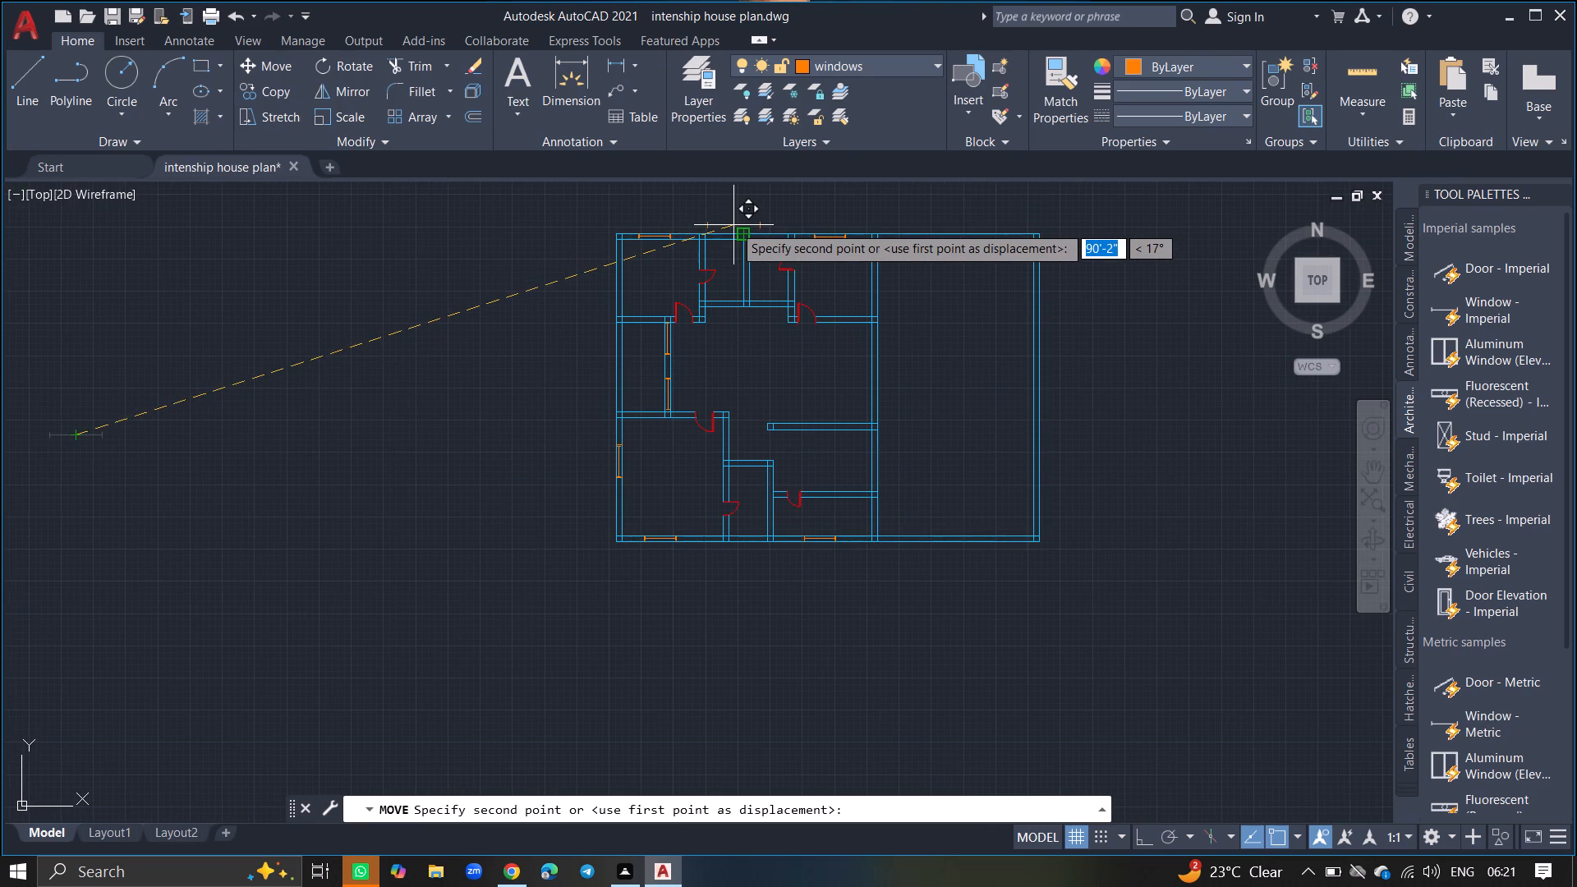
pyautogui.keyDown('ctrl'); pyautogui.scroll(5, 733, 225); pyautogui.keyUp('ctrl')
pyautogui.keyDown('ctrl'); pyautogui.scroll(4, 673, 291); pyautogui.keyUp('ctrl')
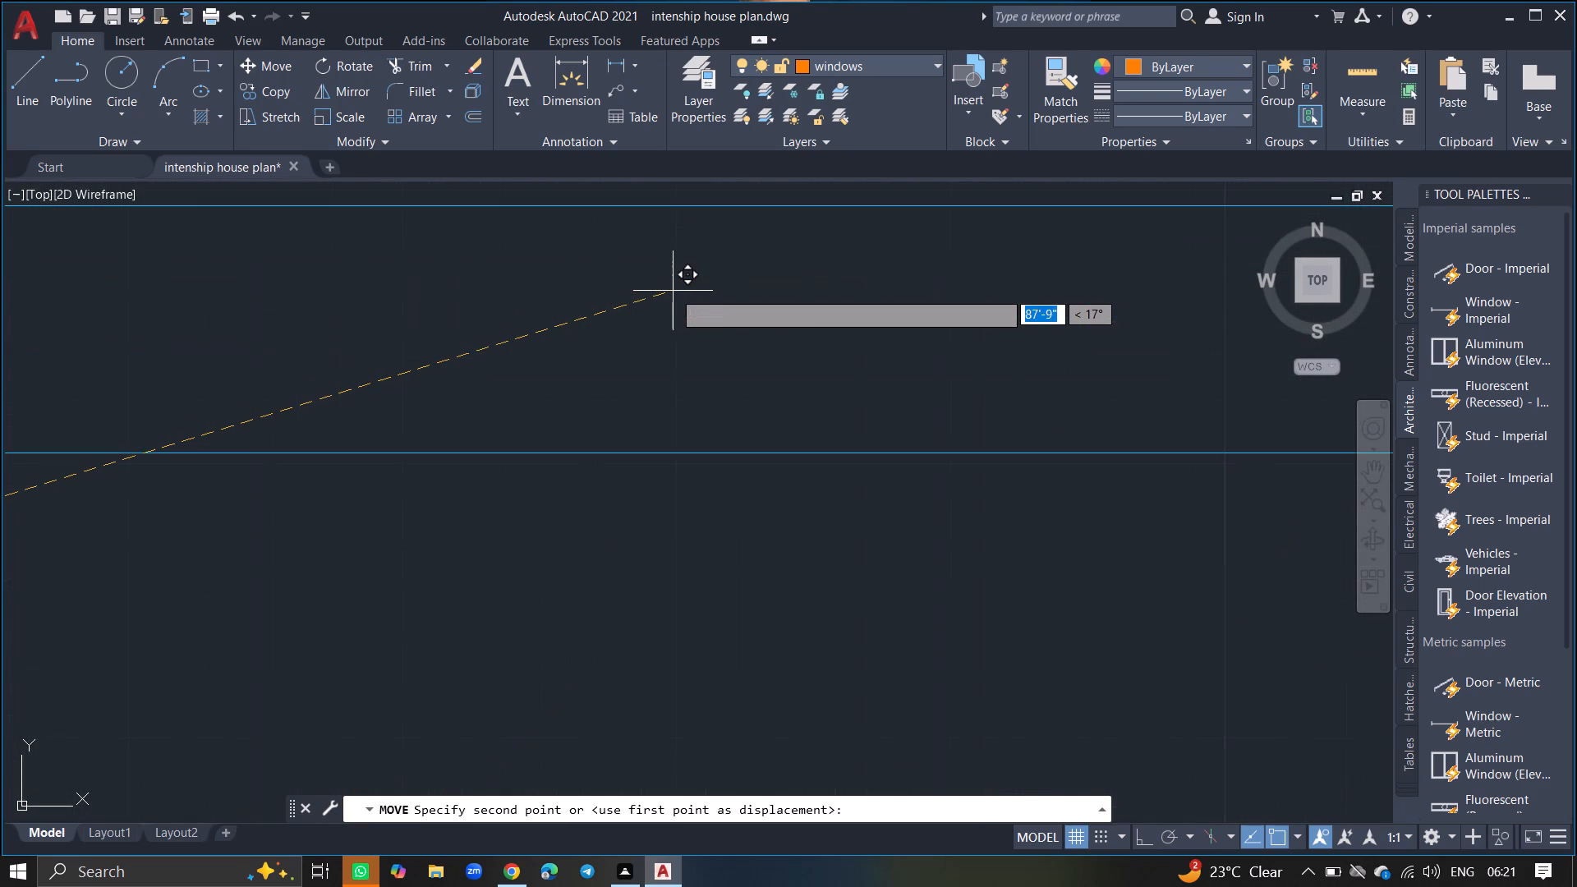
pyautogui.click(673, 291)
# Scale the window block down about its midpoint to fit between the small room's two side walls.
pyautogui.click(673, 291)
pyautogui.click(673, 291)
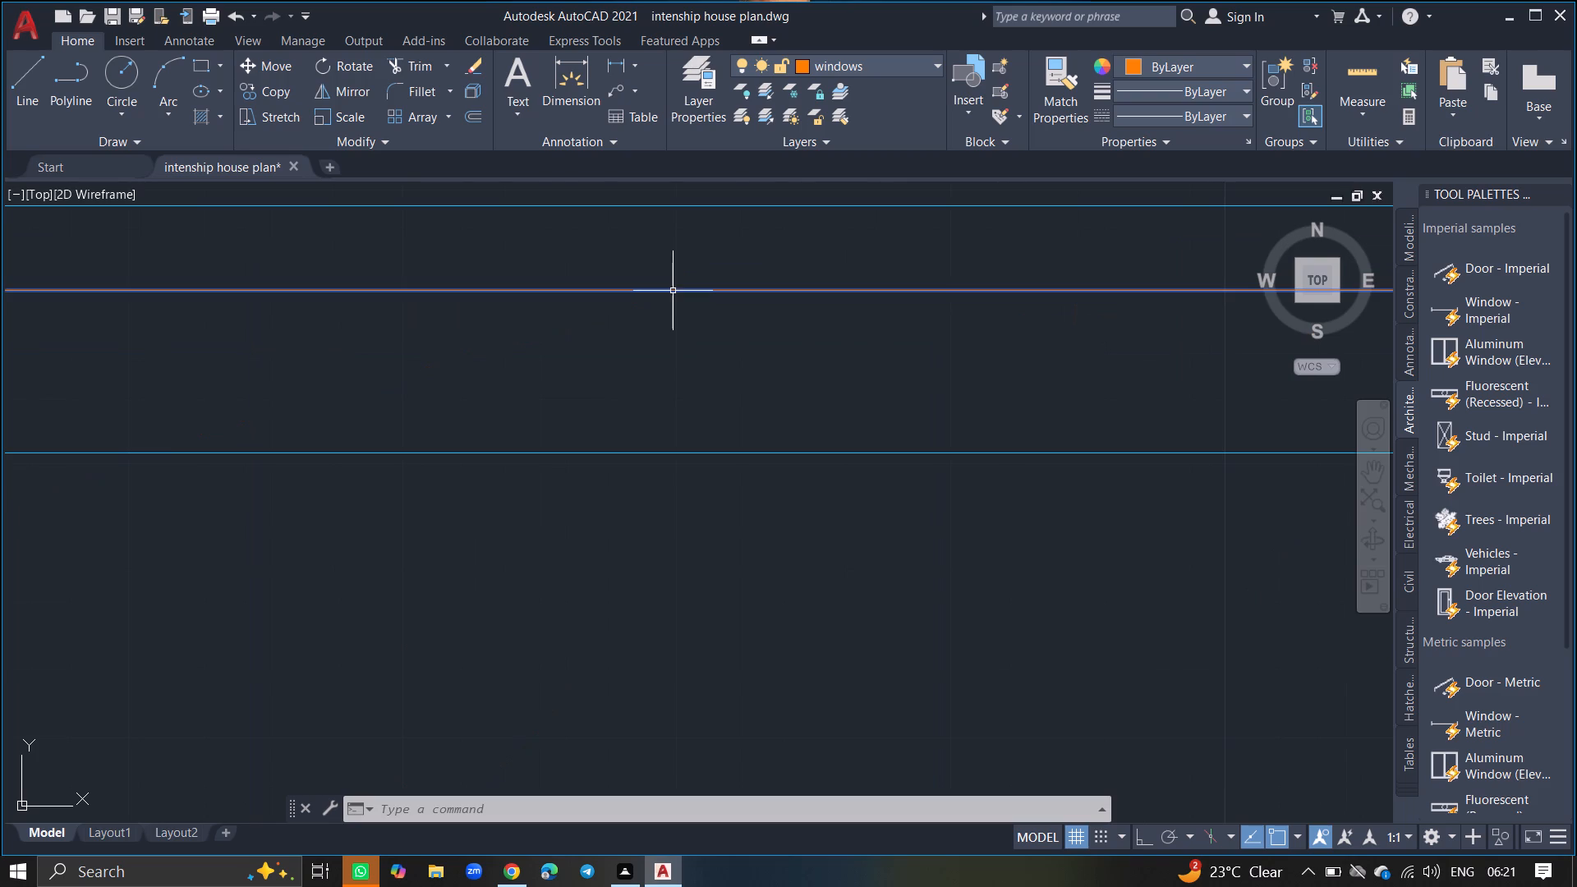
pyautogui.write('sc')
pyautogui.press('Return')
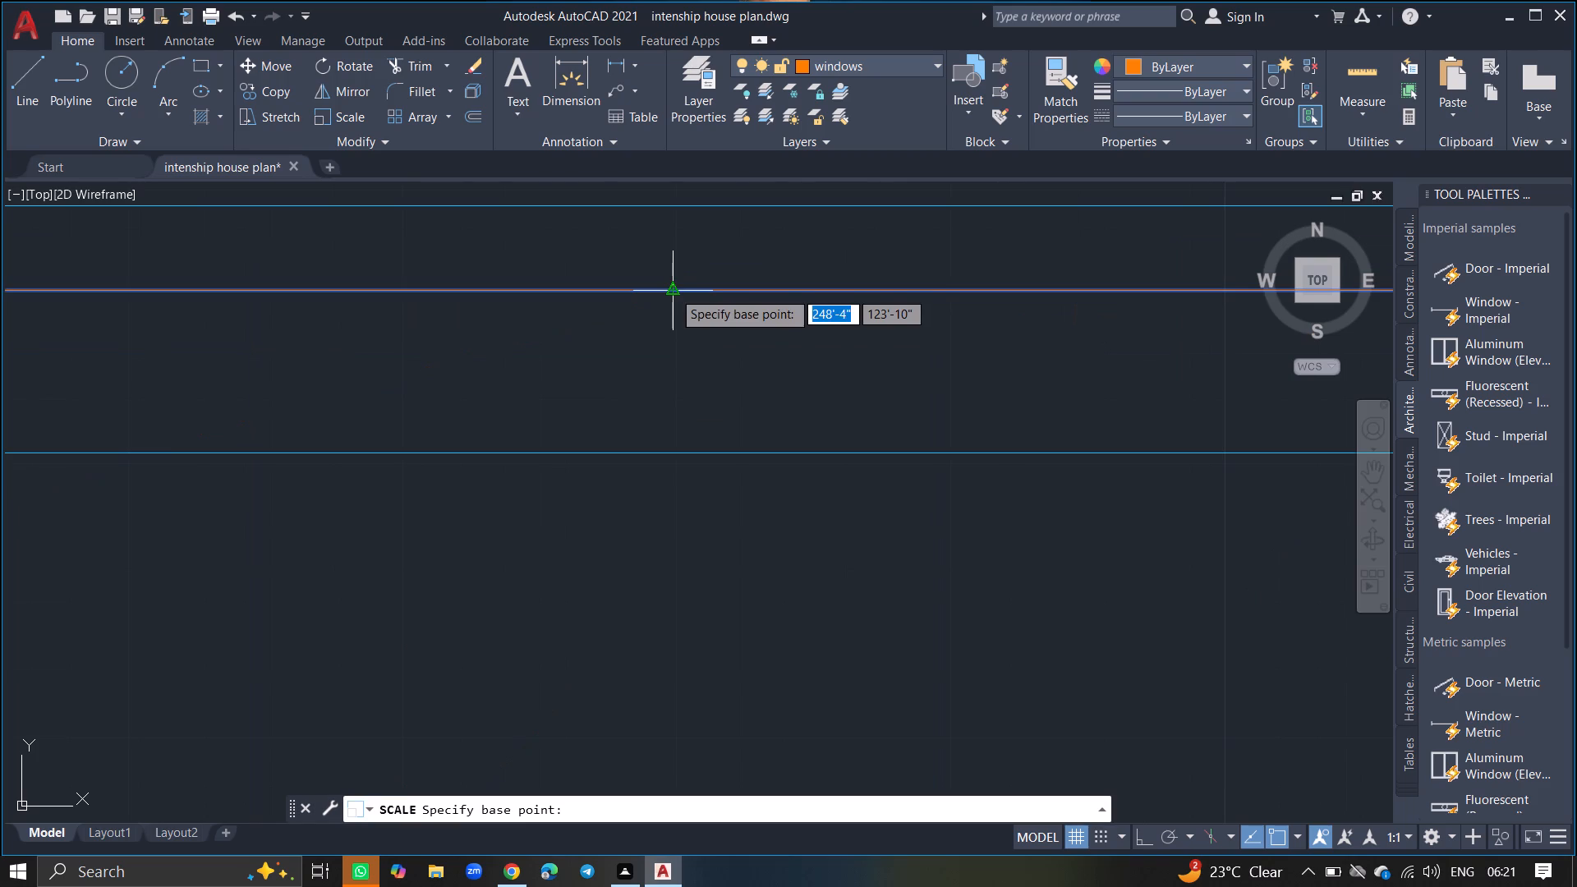
pyautogui.click(673, 291)
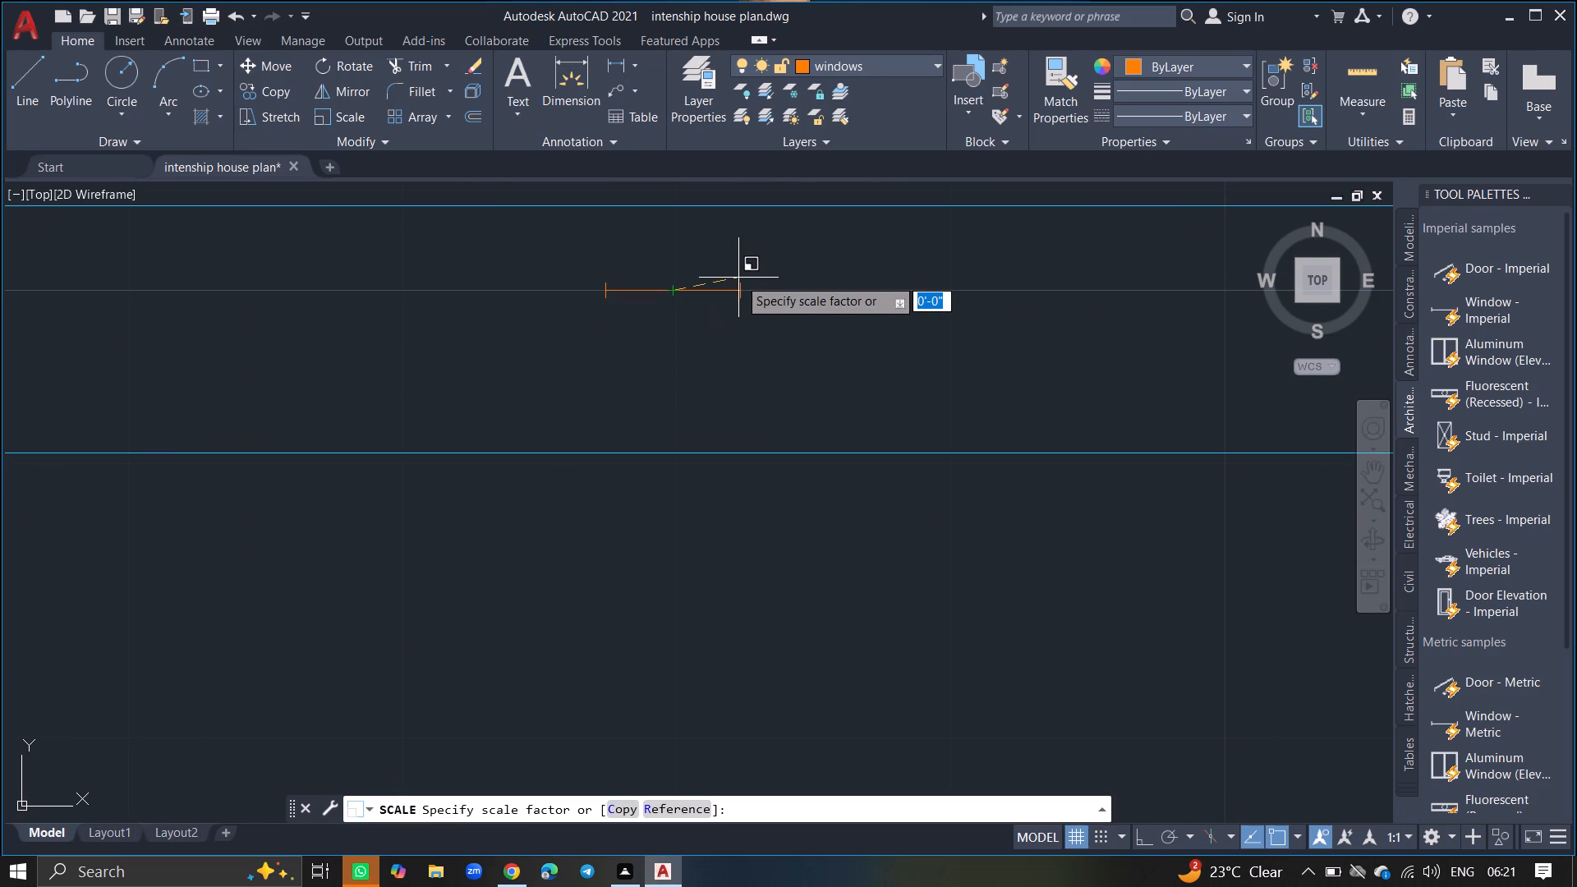
pyautogui.keyDown('ctrl'); pyautogui.scroll(3, 738, 278); pyautogui.keyUp('ctrl')
pyautogui.keyDown('ctrl'); pyautogui.scroll(-3, 738, 278); pyautogui.keyUp('ctrl')
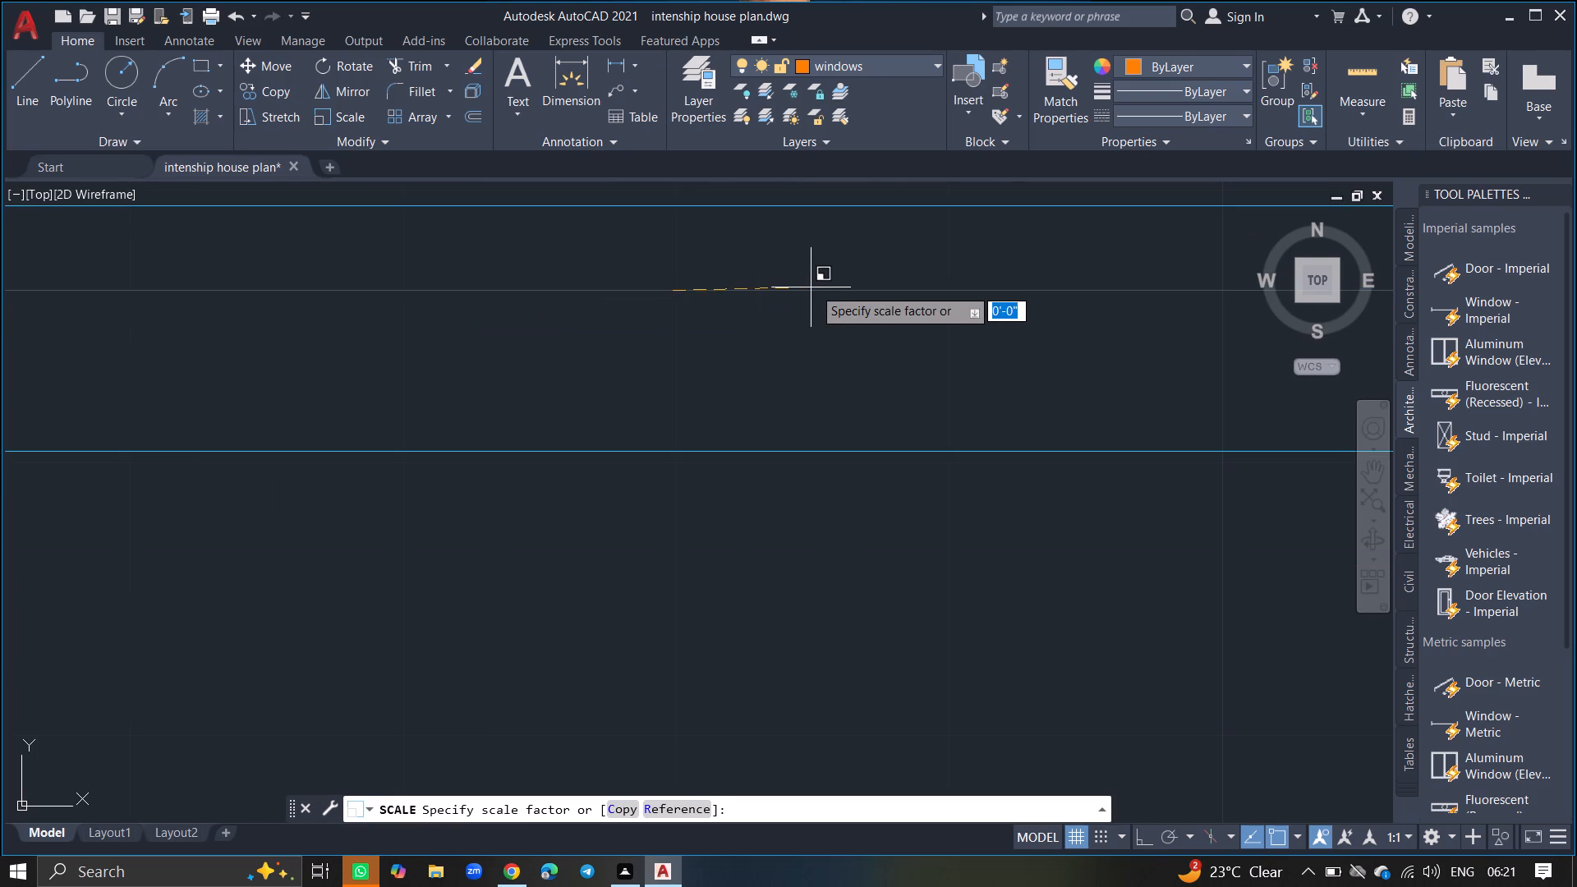
pyautogui.keyDown('ctrl'); pyautogui.scroll(-3, 831, 289); pyautogui.keyUp('ctrl')
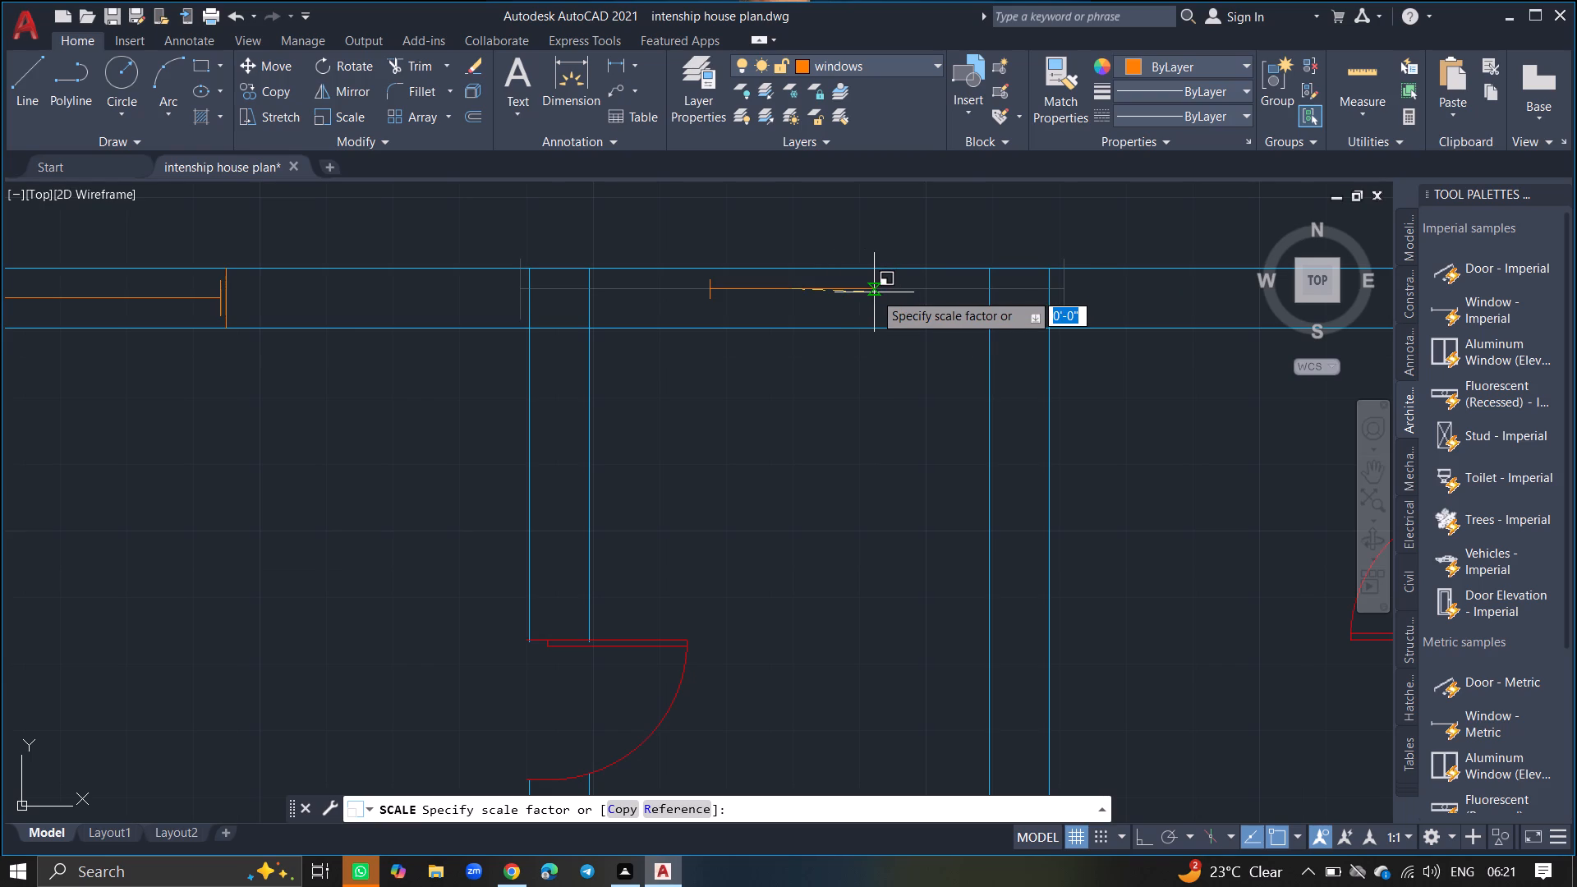
pyautogui.click(874, 292)
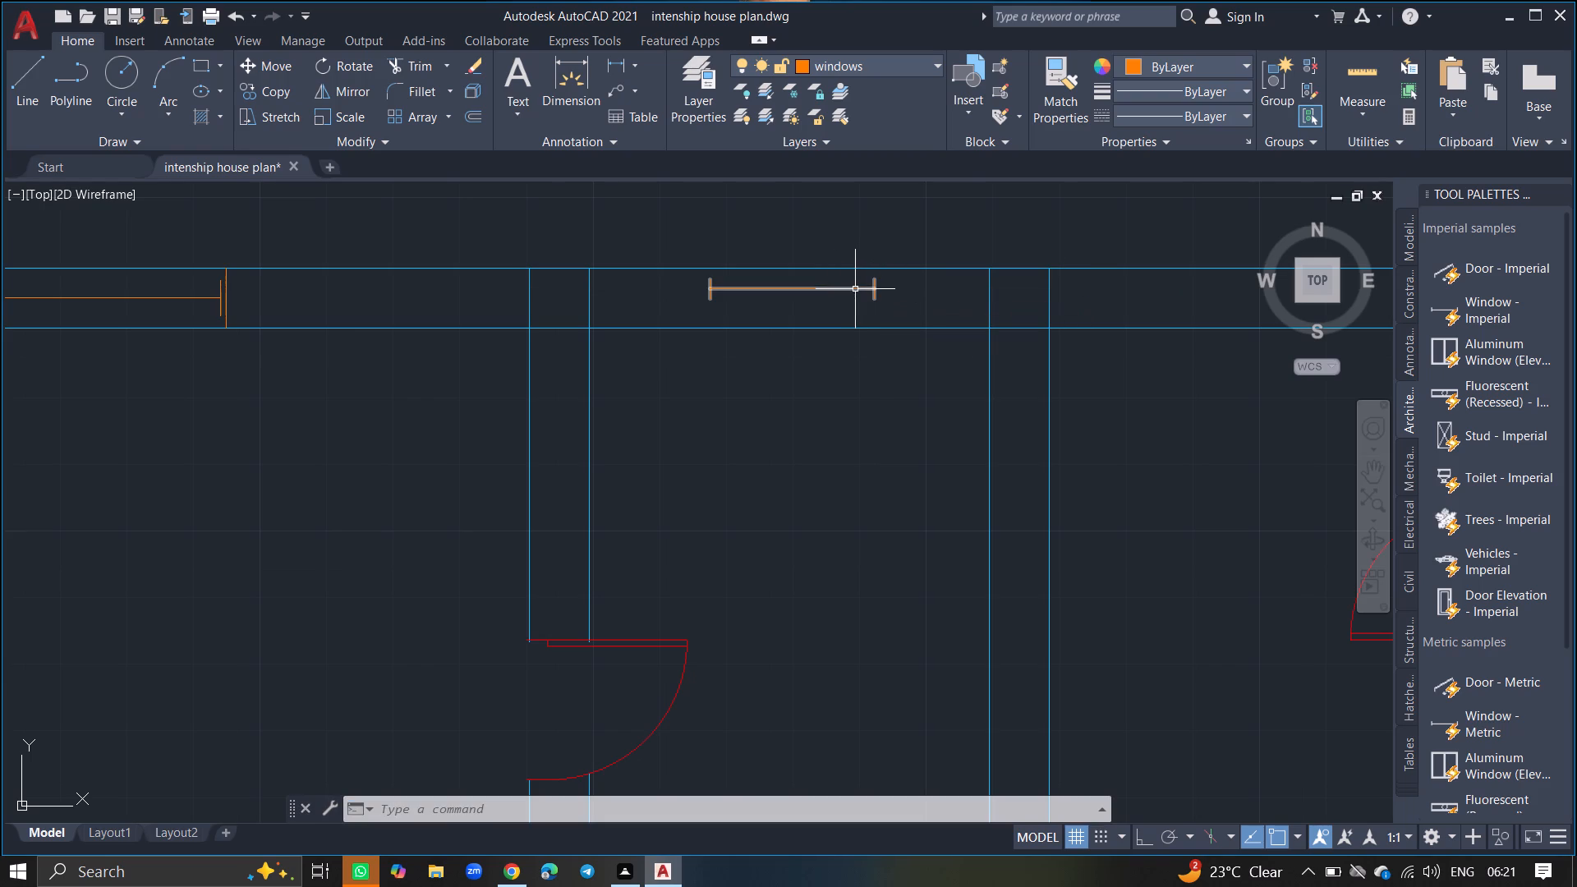
# Move the scaled window block about 2" west within the north exterior wall.
pyautogui.click(855, 289)
pyautogui.write('move')
pyautogui.press('Return')
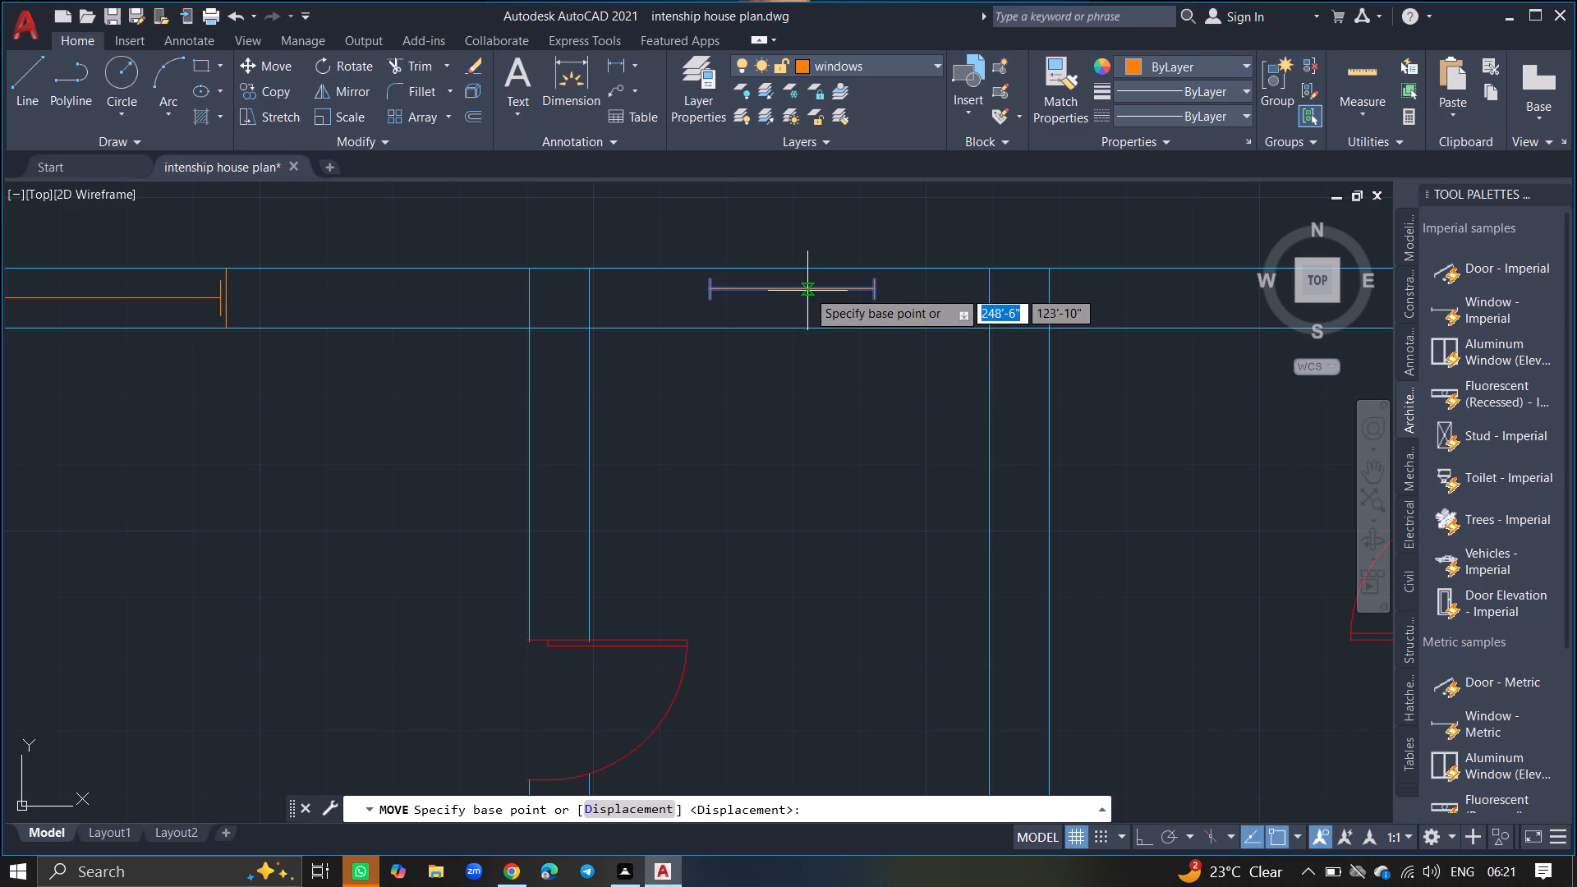
pyautogui.click(795, 290)
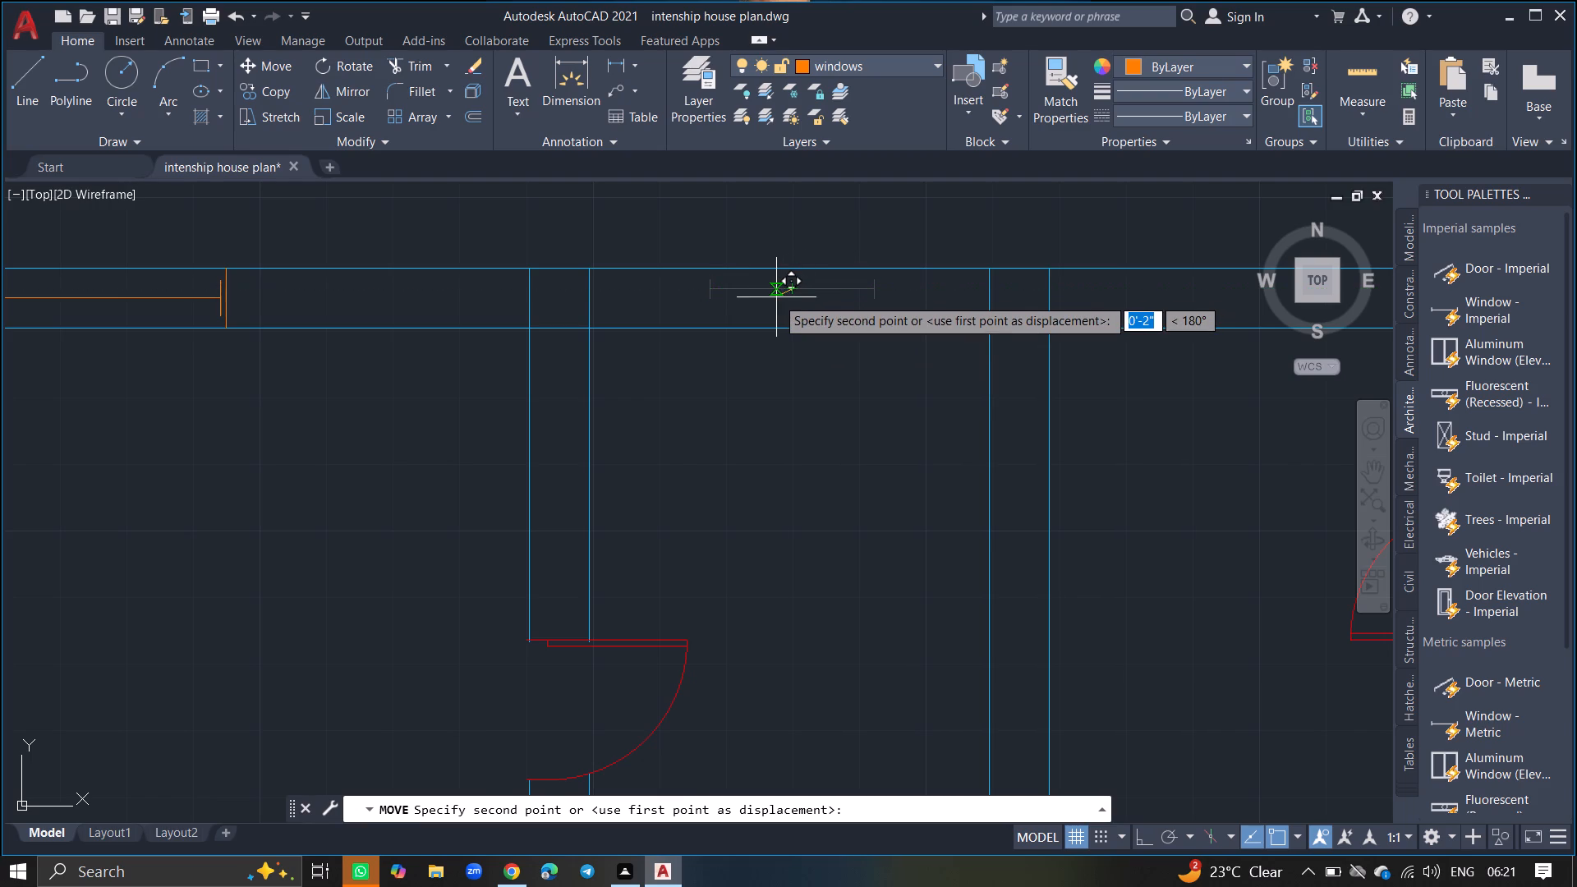
pyautogui.click(775, 298)
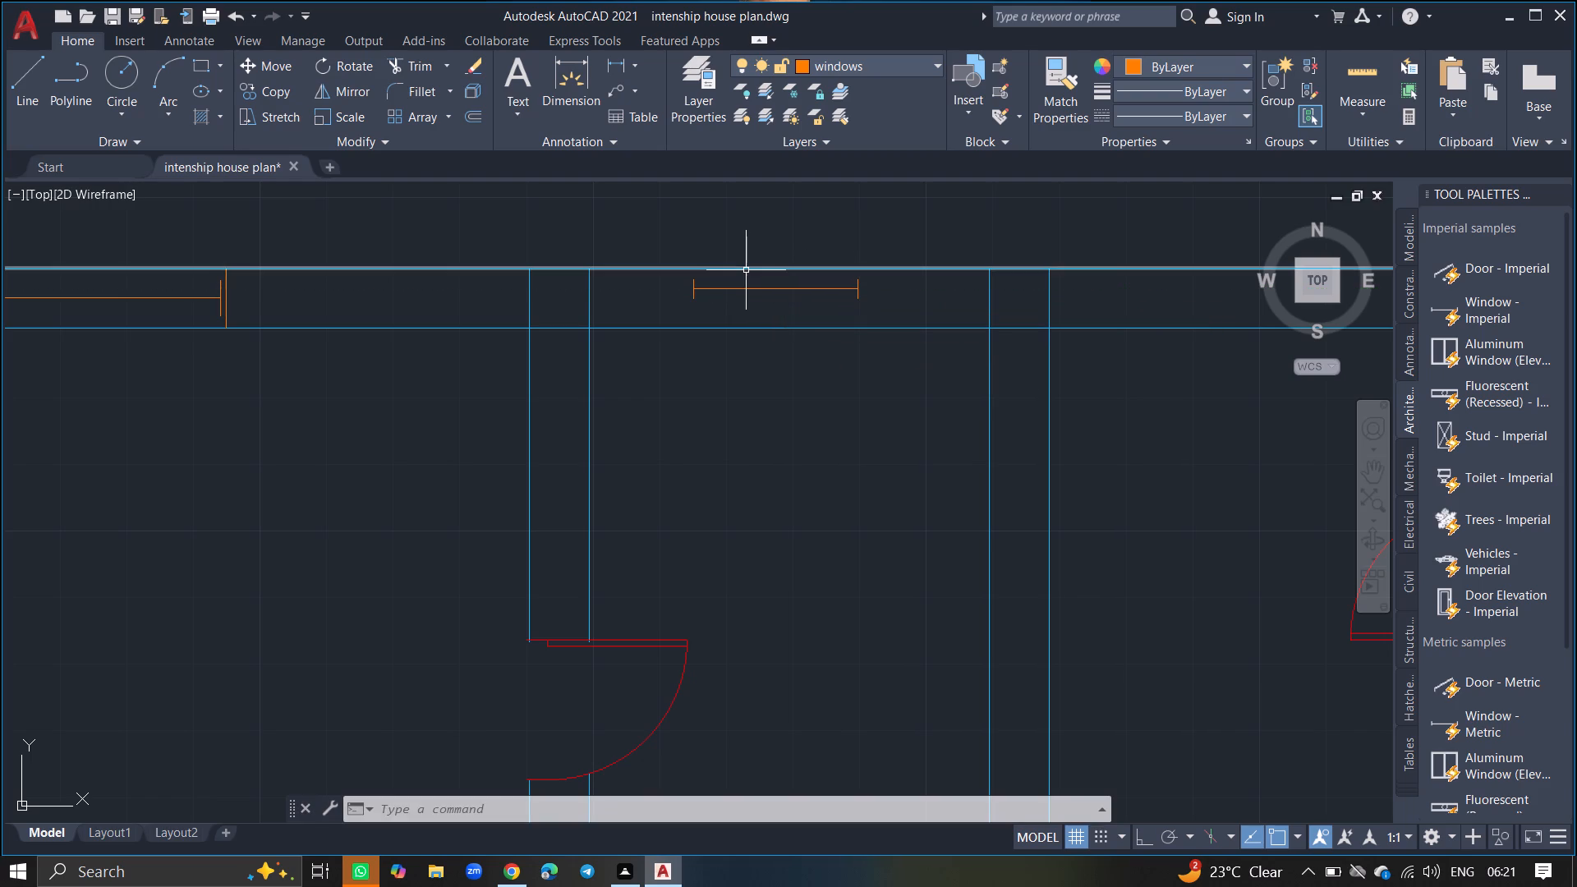
# Draw vertical end lines across the north wall's full thickness, just outside the window block's west and east ends.
pyautogui.keyDown('ctrl'); pyautogui.scroll(4, 746, 270); pyautogui.keyUp('ctrl')
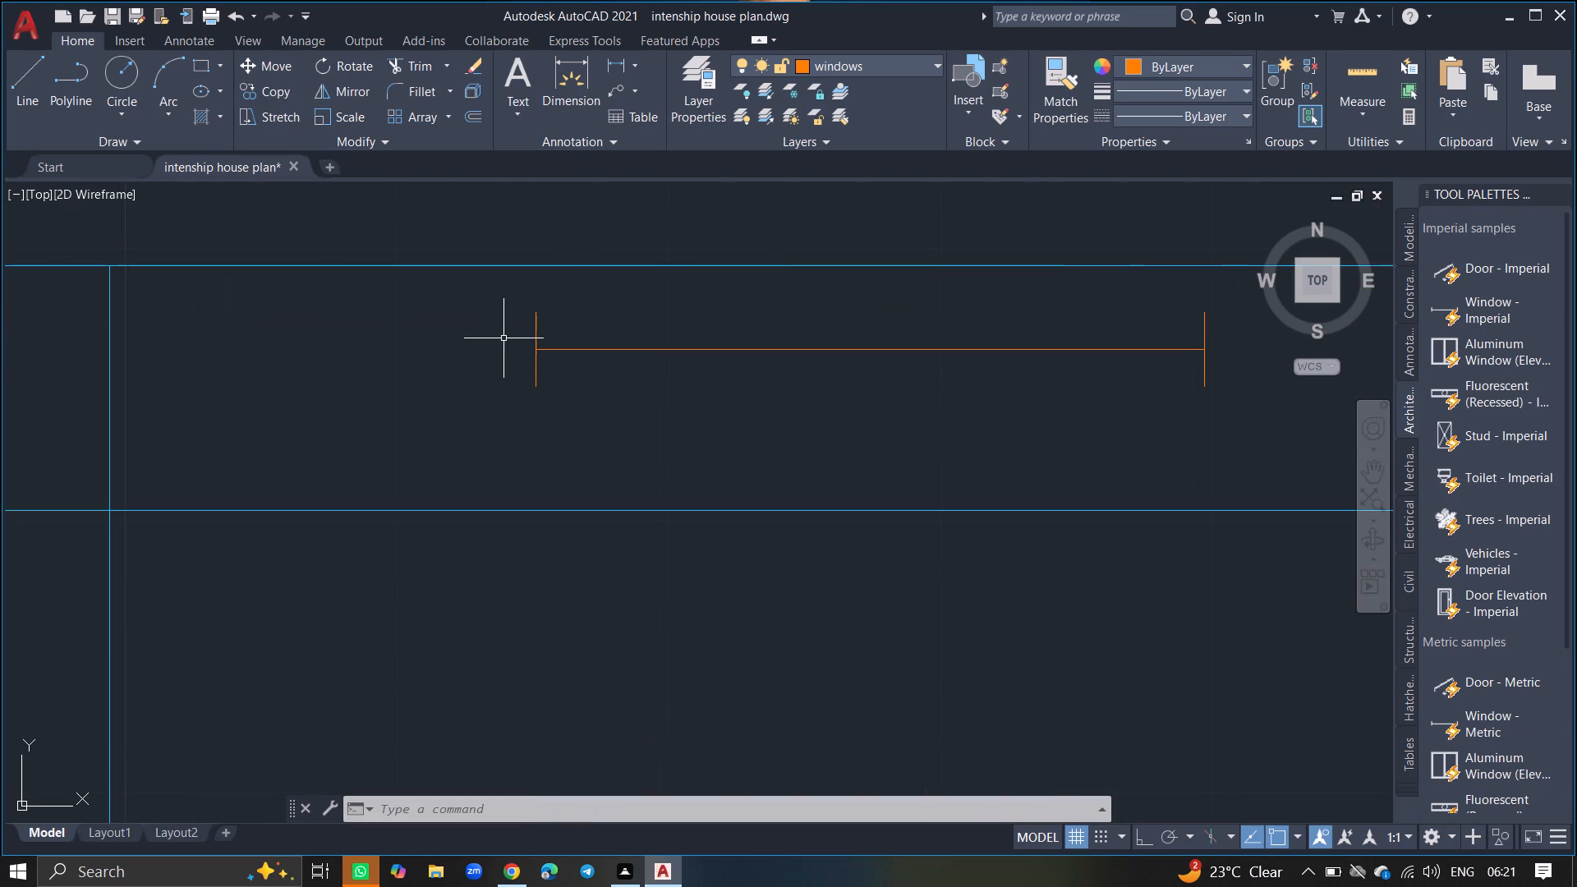
pyautogui.press('l')
pyautogui.press('Return')
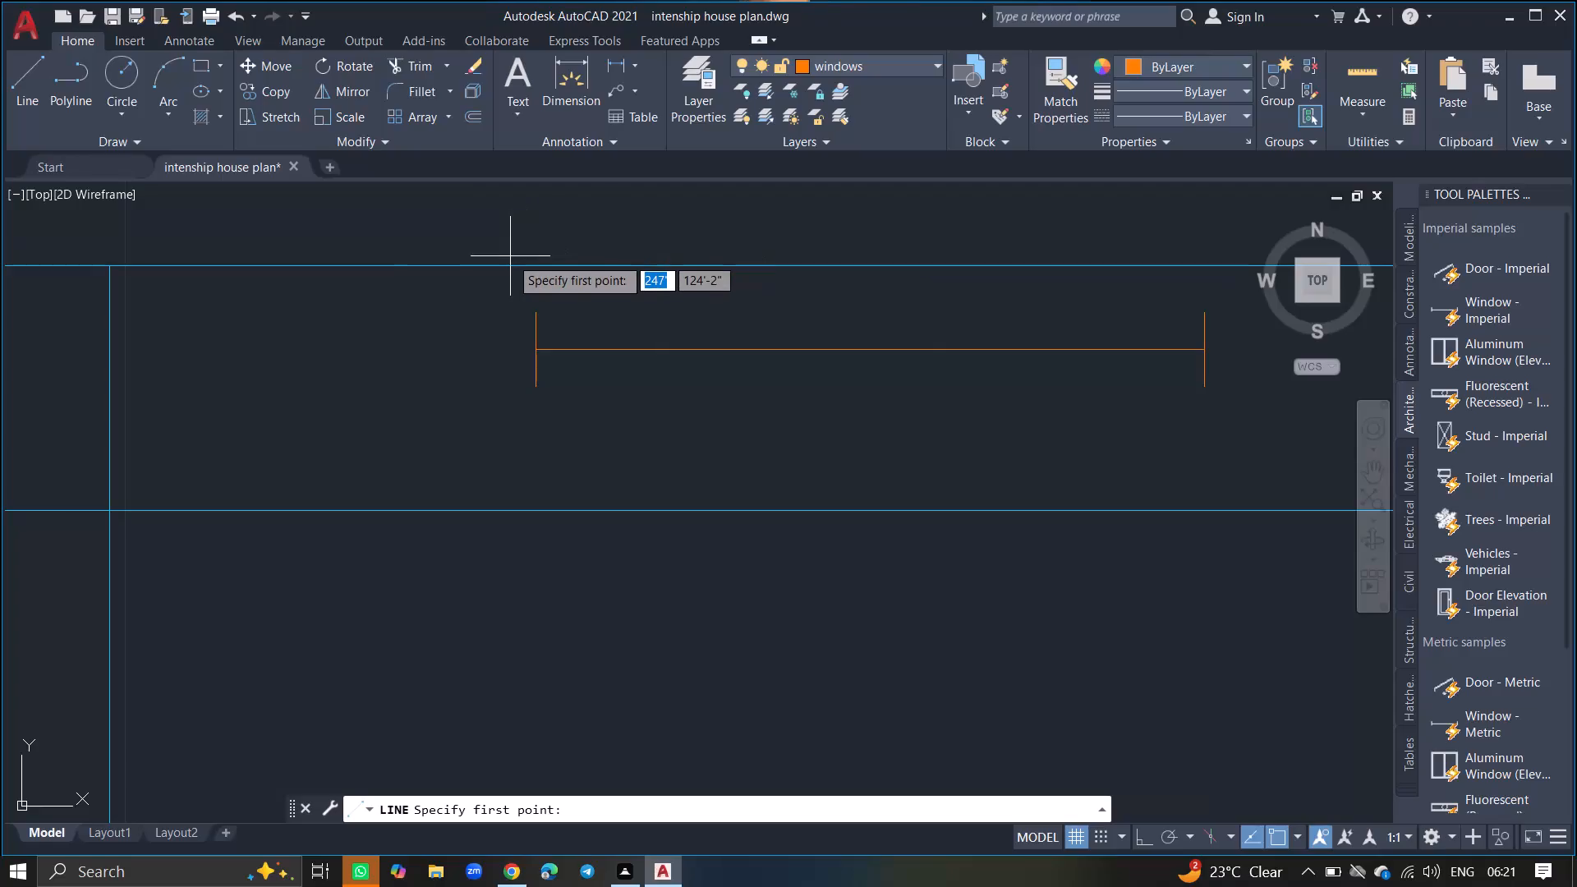
pyautogui.click(511, 270)
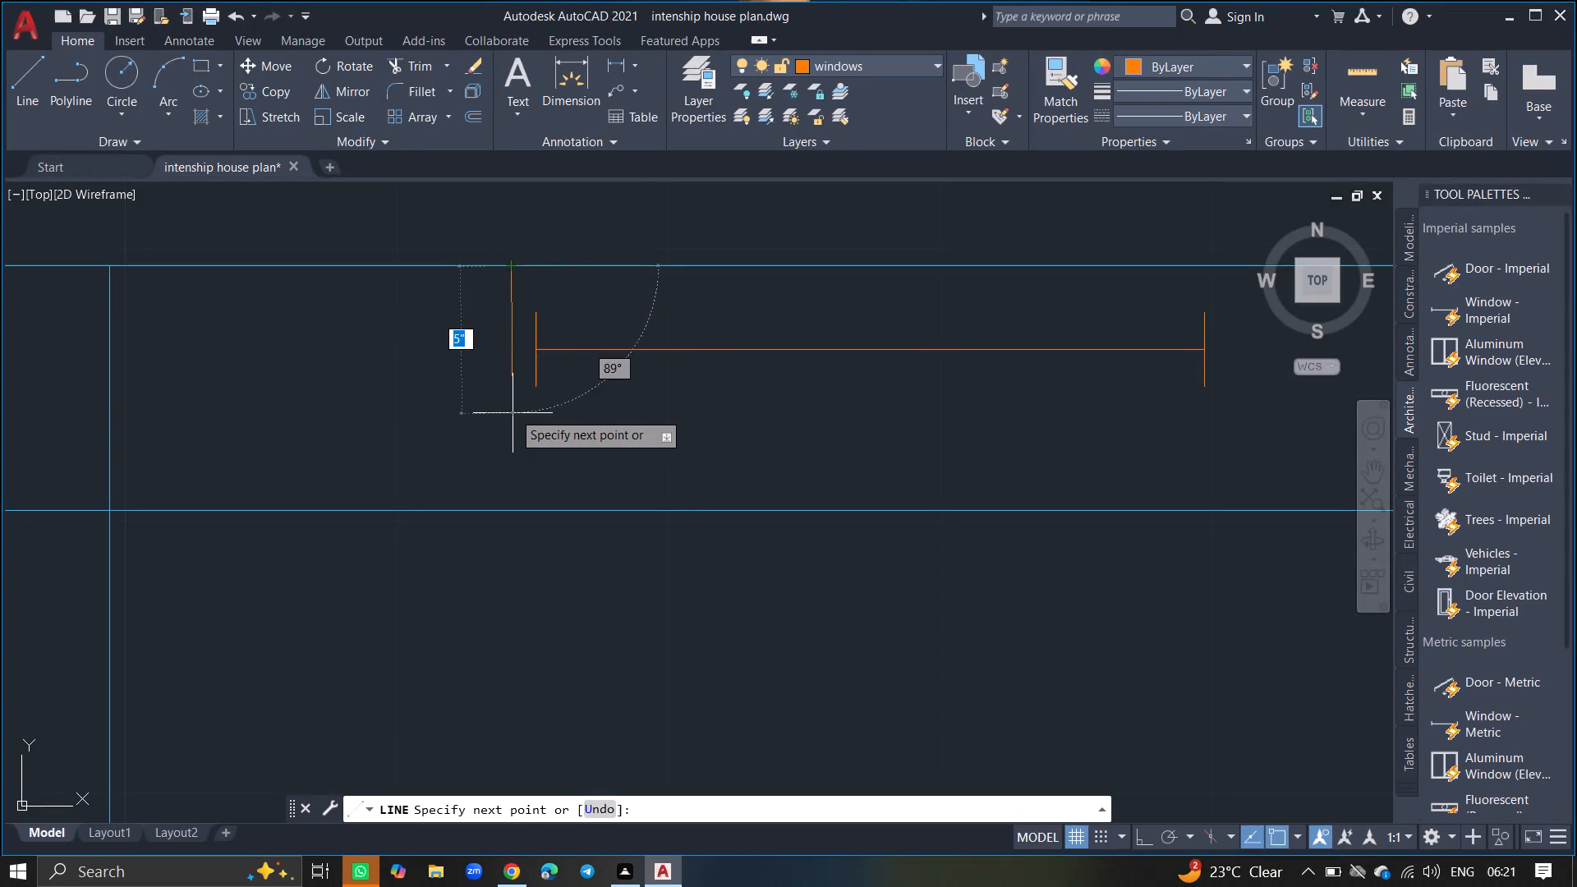
pyautogui.click(511, 513)
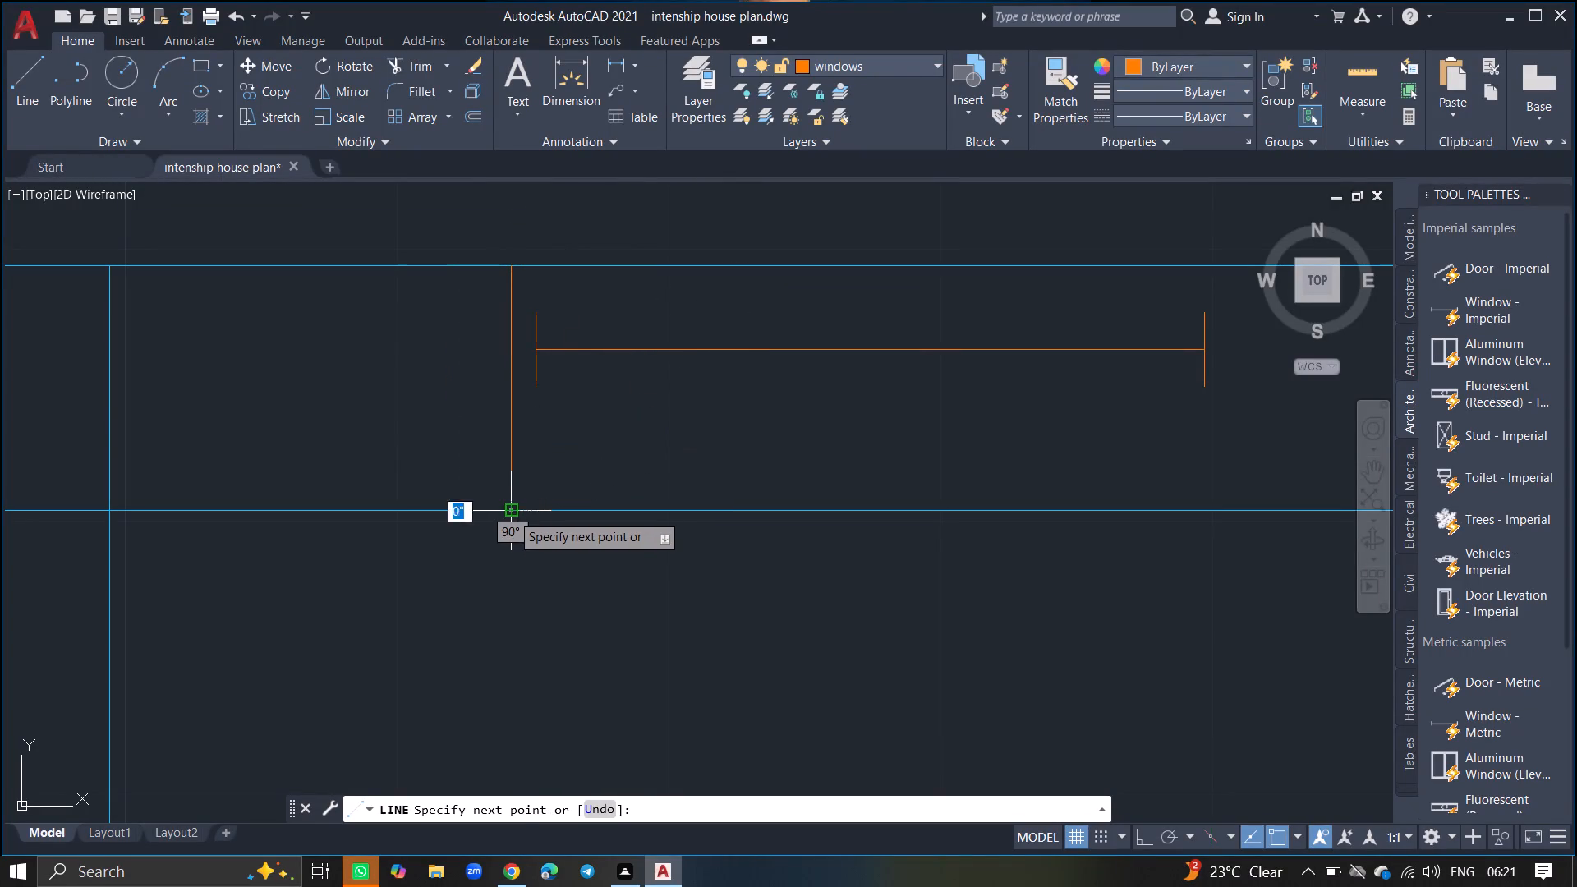
pyautogui.press('Return')
pyautogui.keyDown('ctrl'); pyautogui.scroll(-2, 511, 513); pyautogui.keyUp('ctrl')
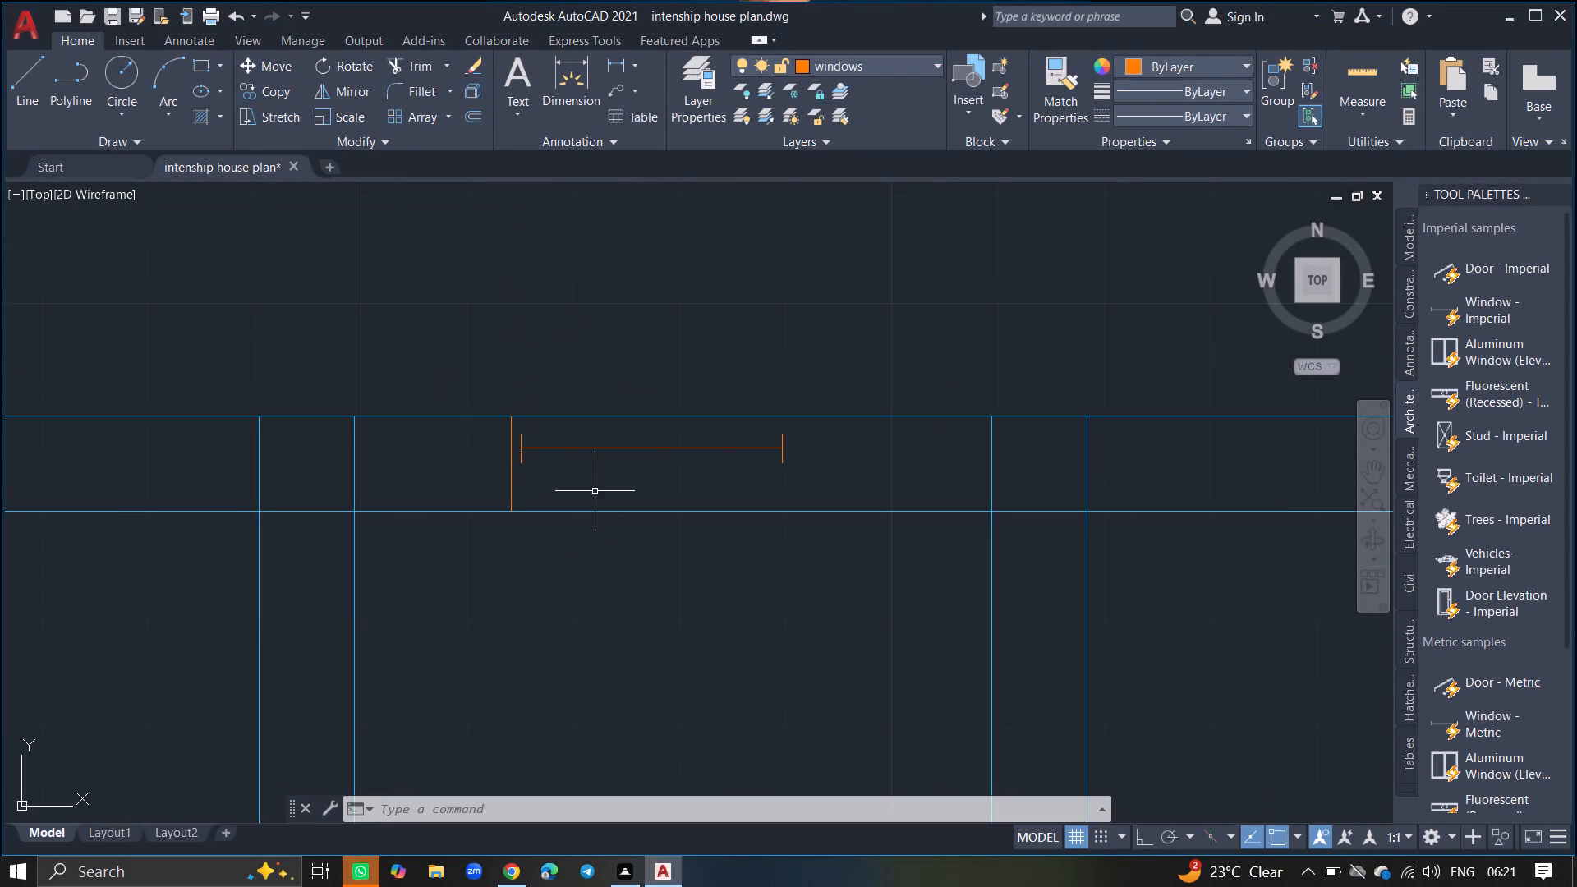
pyautogui.press('l')
pyautogui.press('Return')
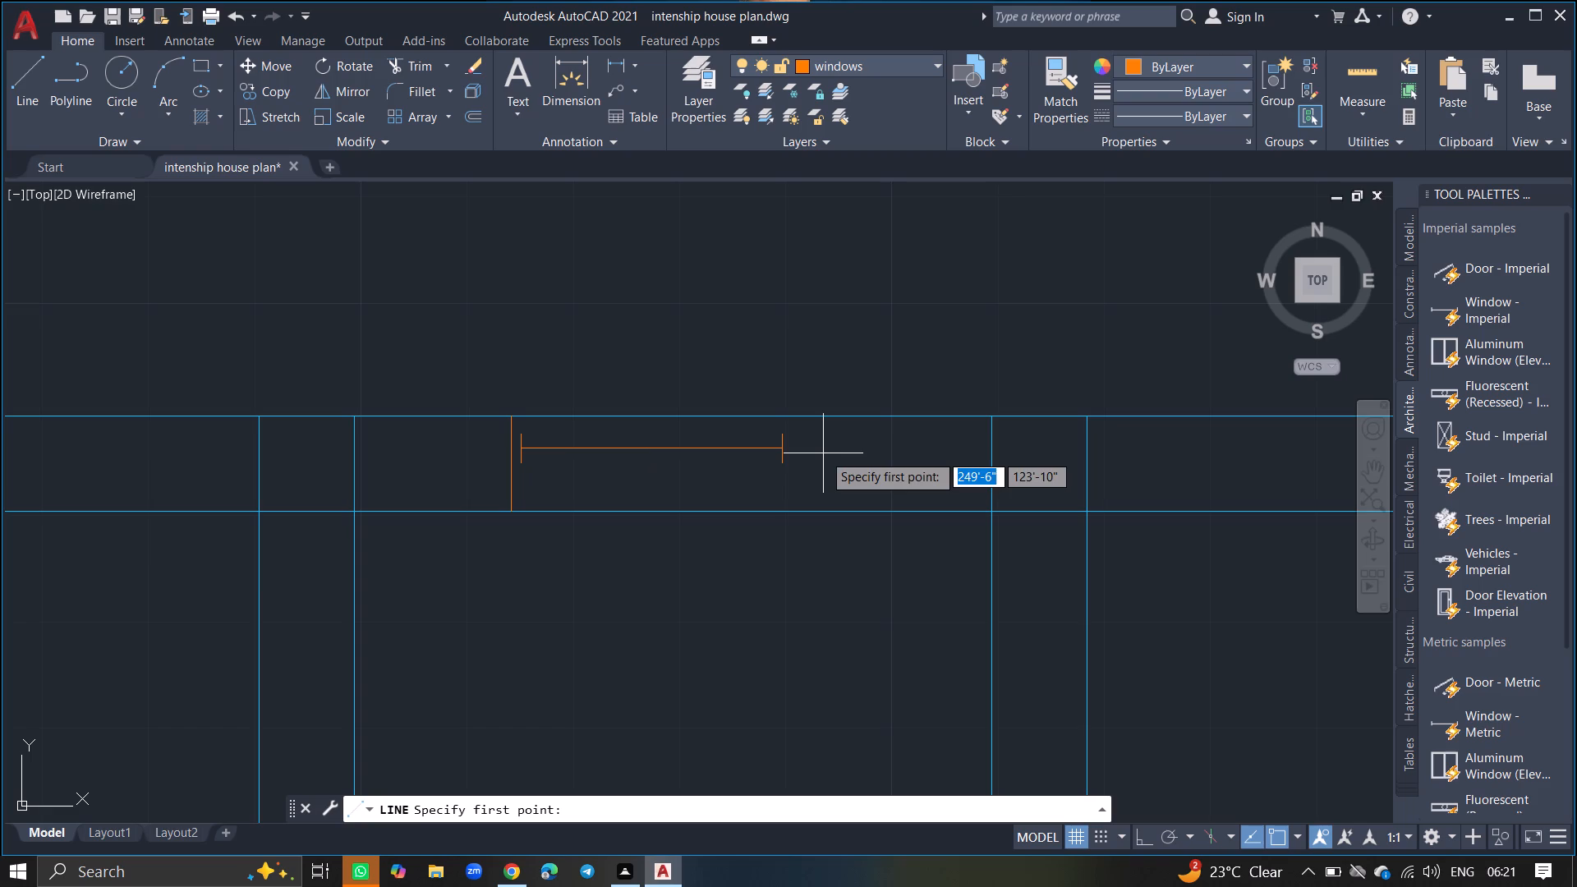
pyautogui.click(795, 416)
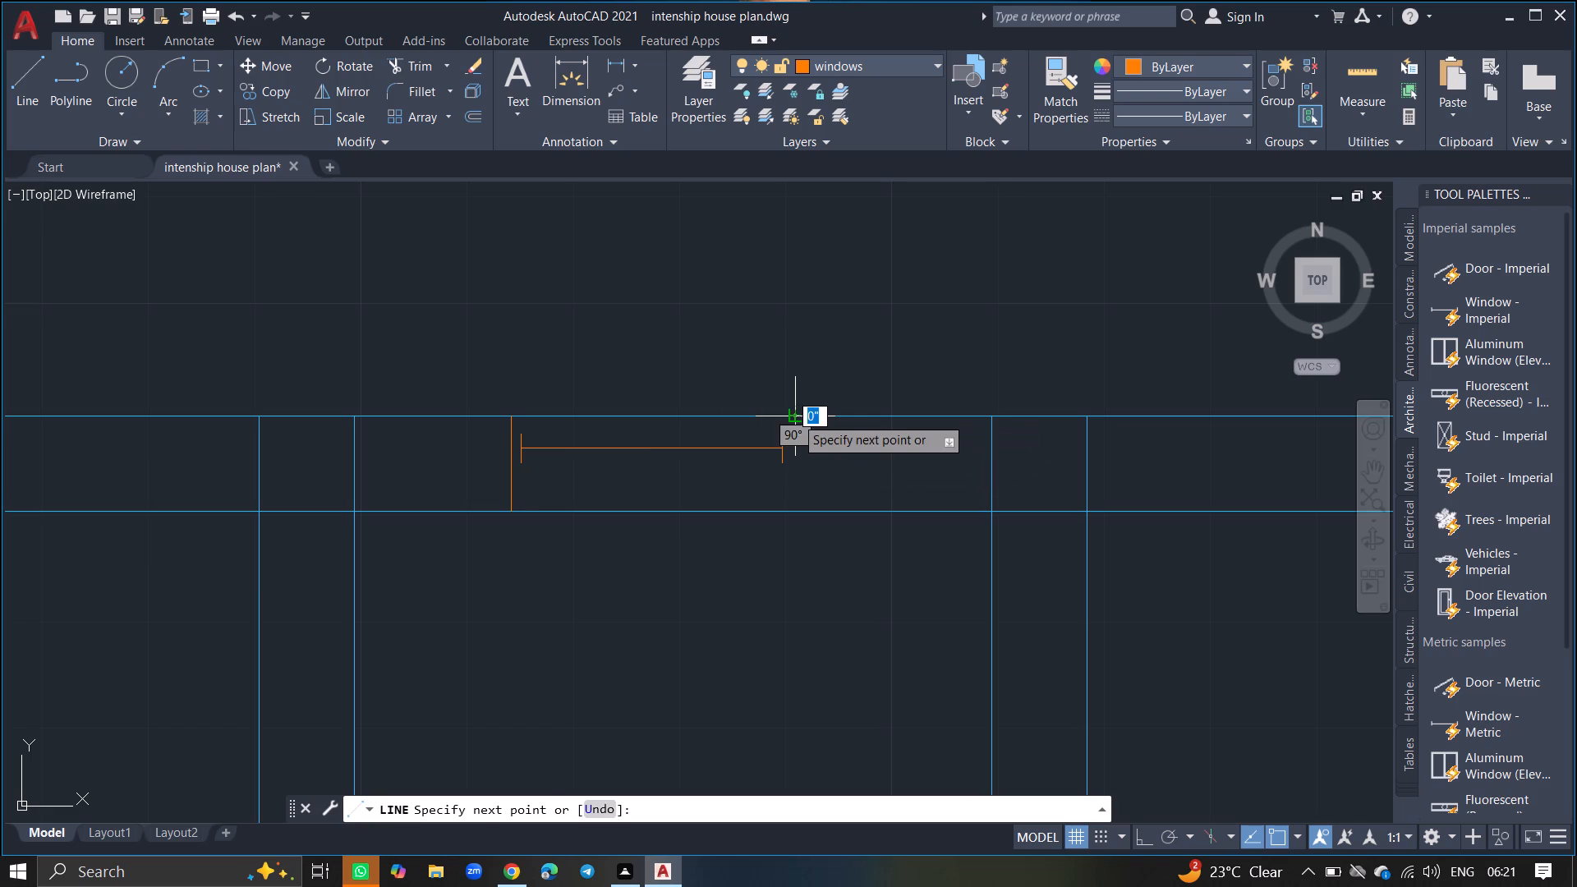
pyautogui.click(797, 513)
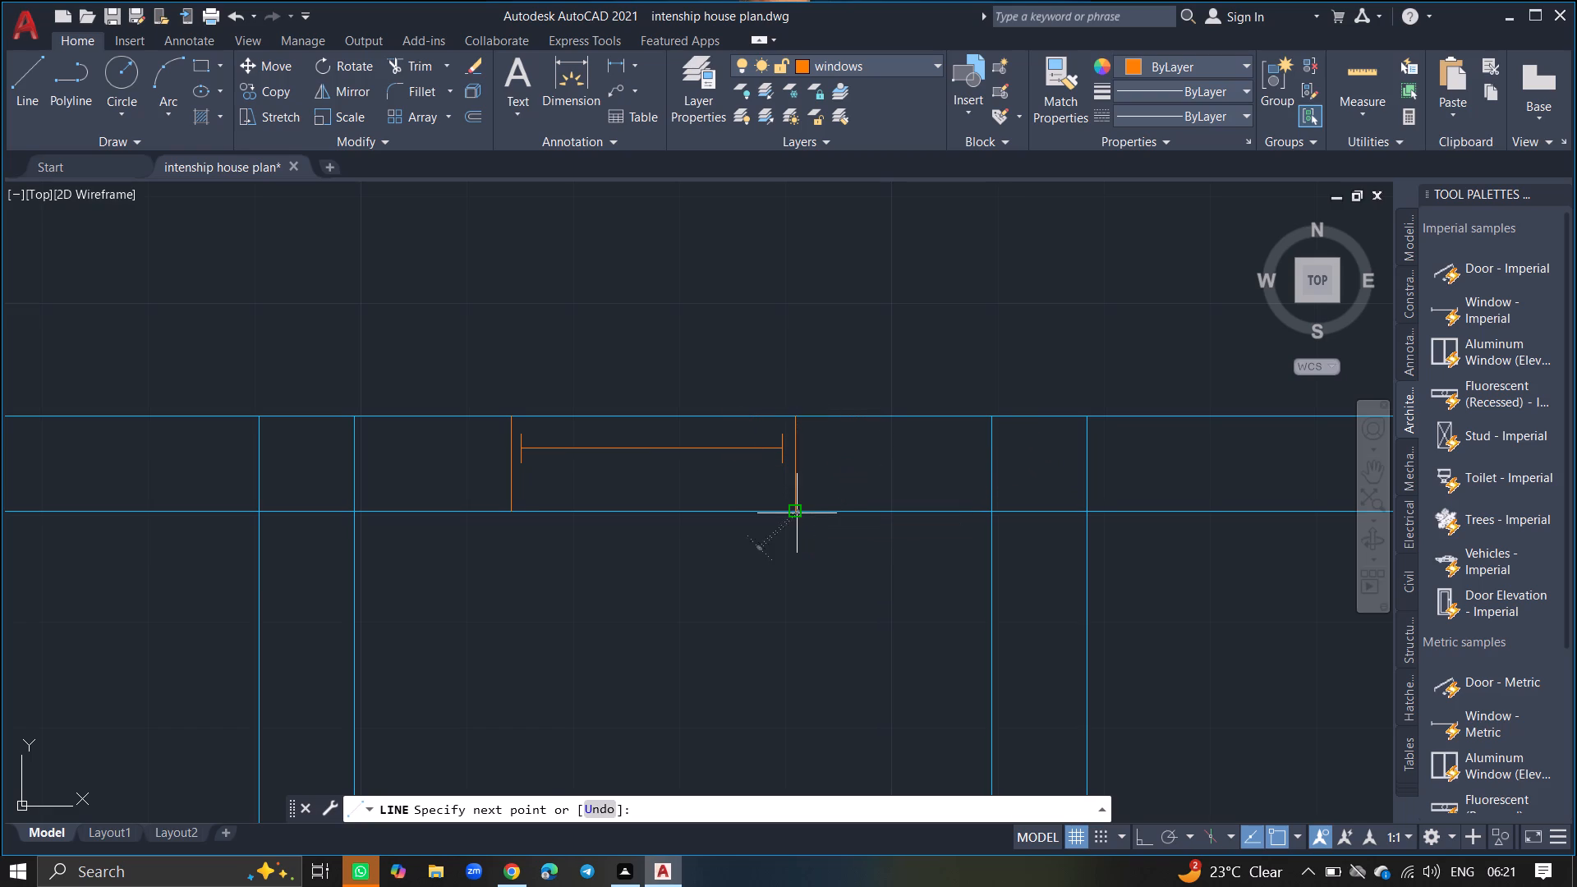
pyautogui.press('Return')
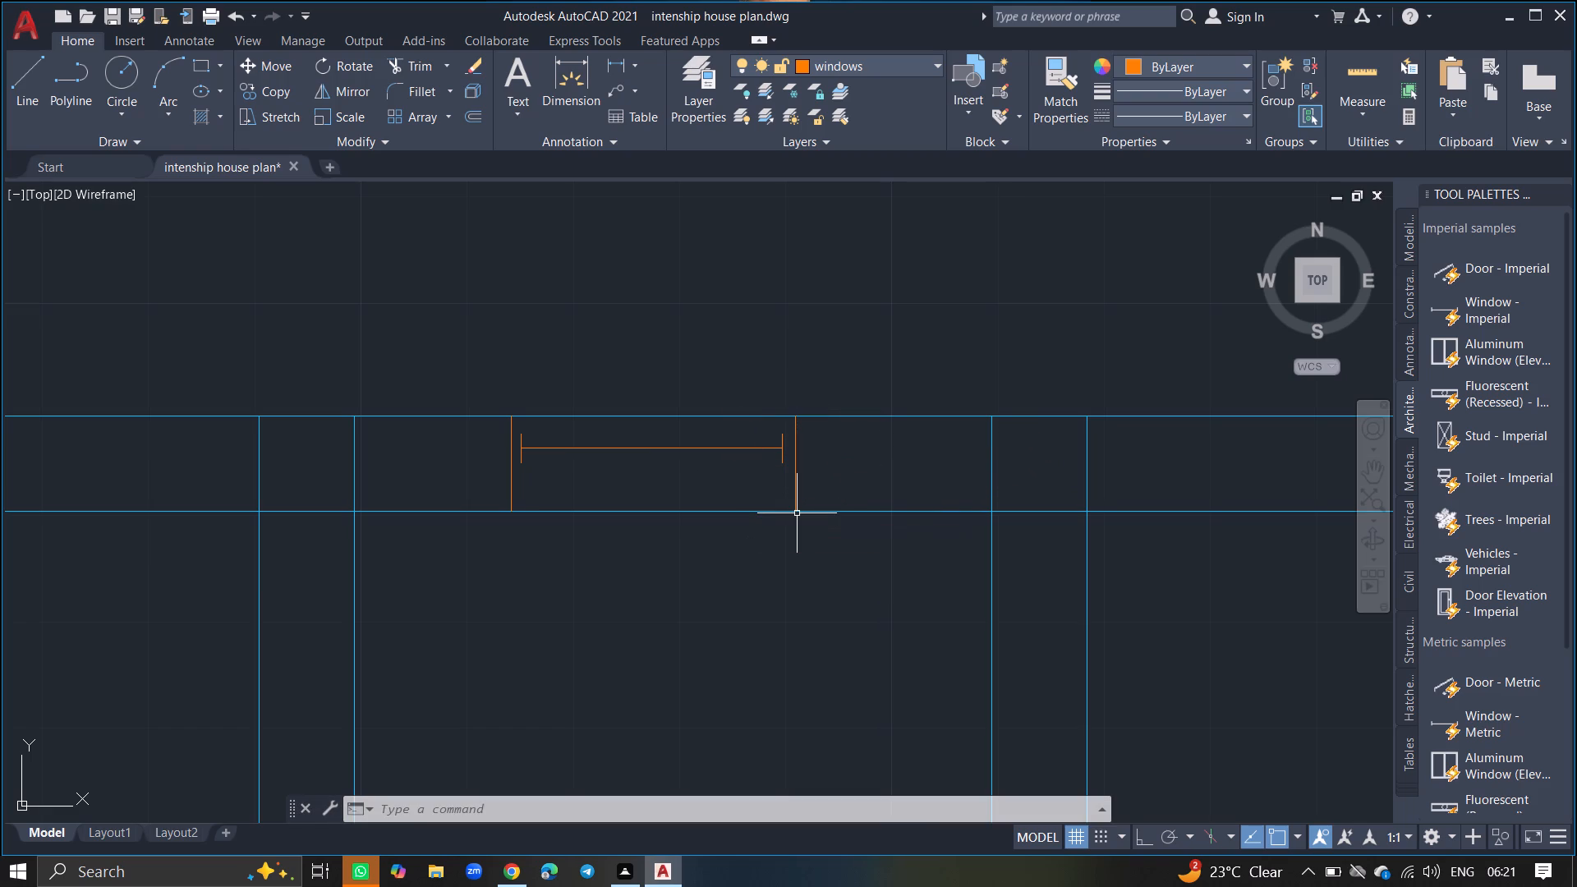
# Move the window block slightly south between its end lines, closer to the middle of the wall thickness.
pyautogui.click(701, 448)
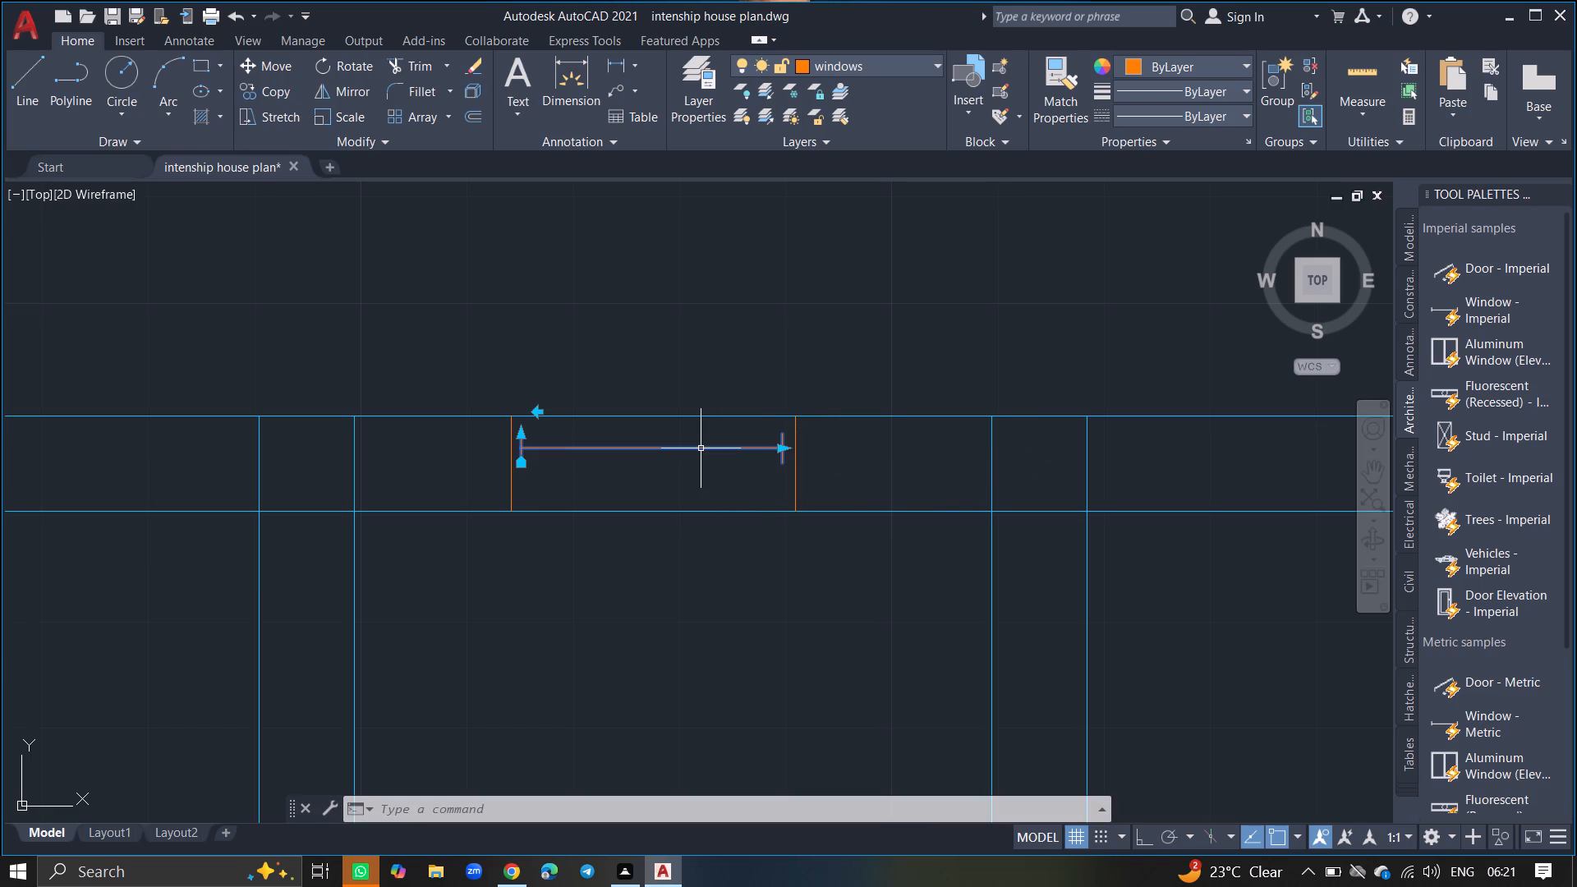
pyautogui.write('move')
pyautogui.press('Return')
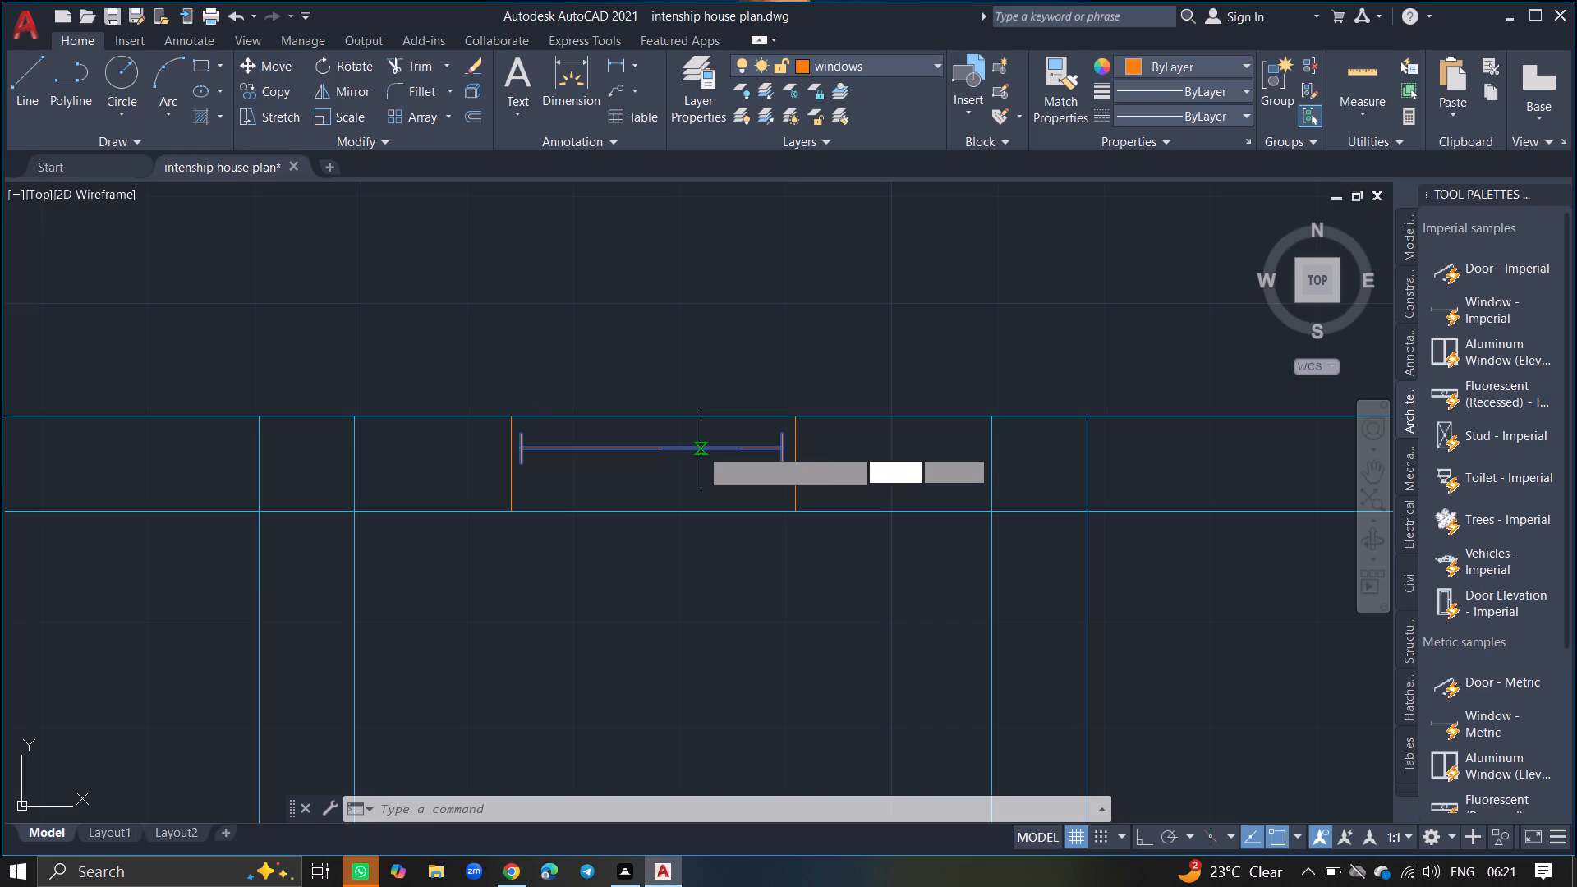
pyautogui.click(652, 450)
pyautogui.click(649, 462)
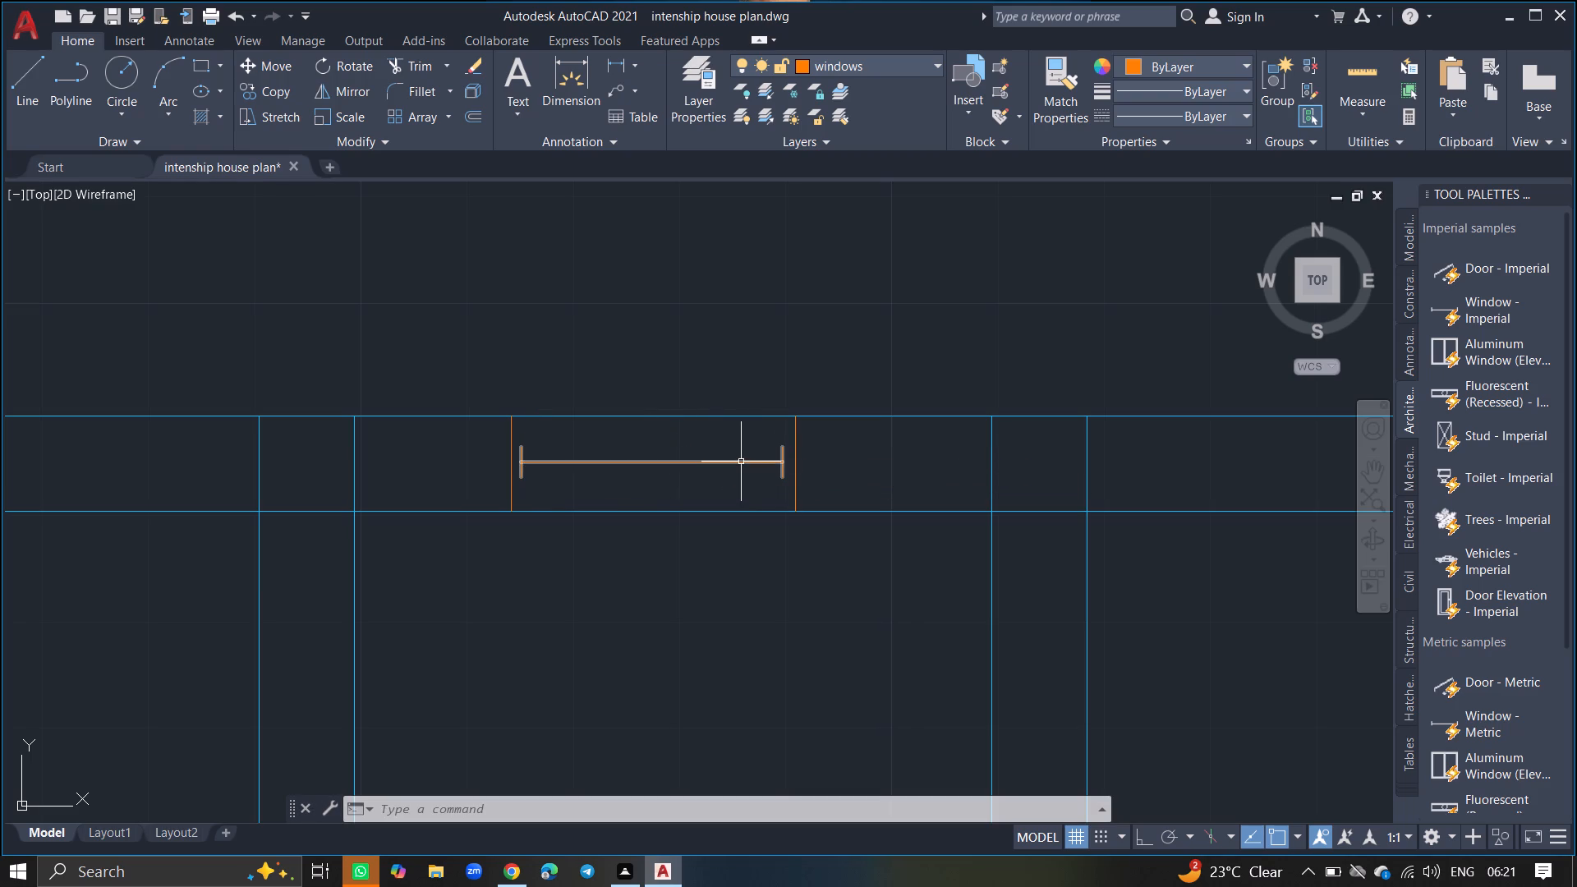
# Copy the small window block about 5'-8" east into the north wall of the adjacent small room.
pyautogui.moveTo(741, 462); pyautogui.dragTo(678, 600)
pyautogui.write('copy')
pyautogui.press('Return')
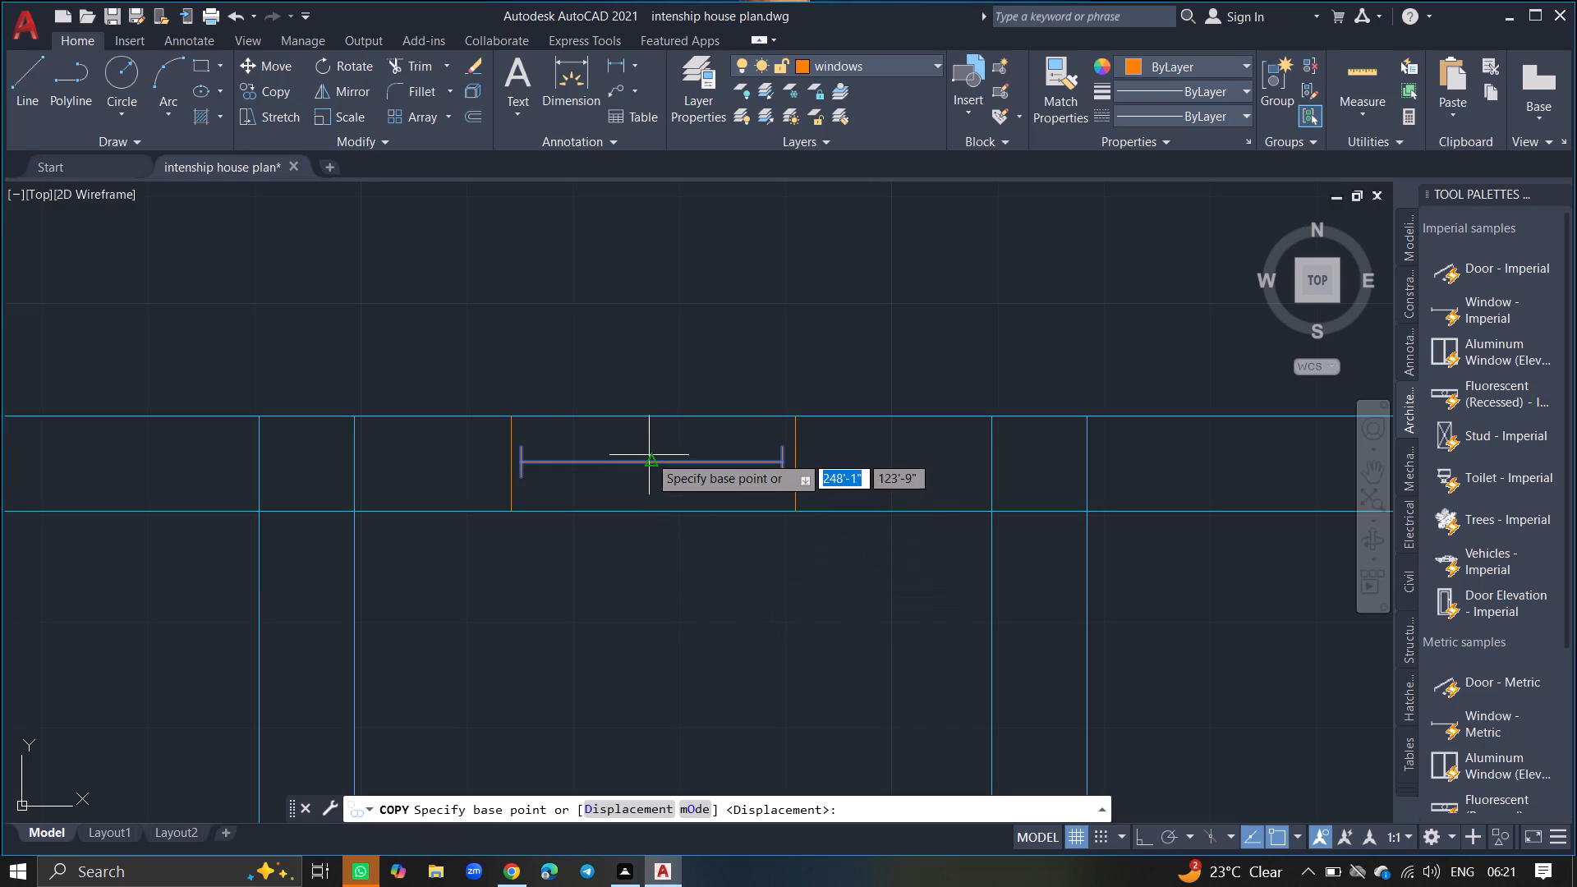
pyautogui.click(648, 462)
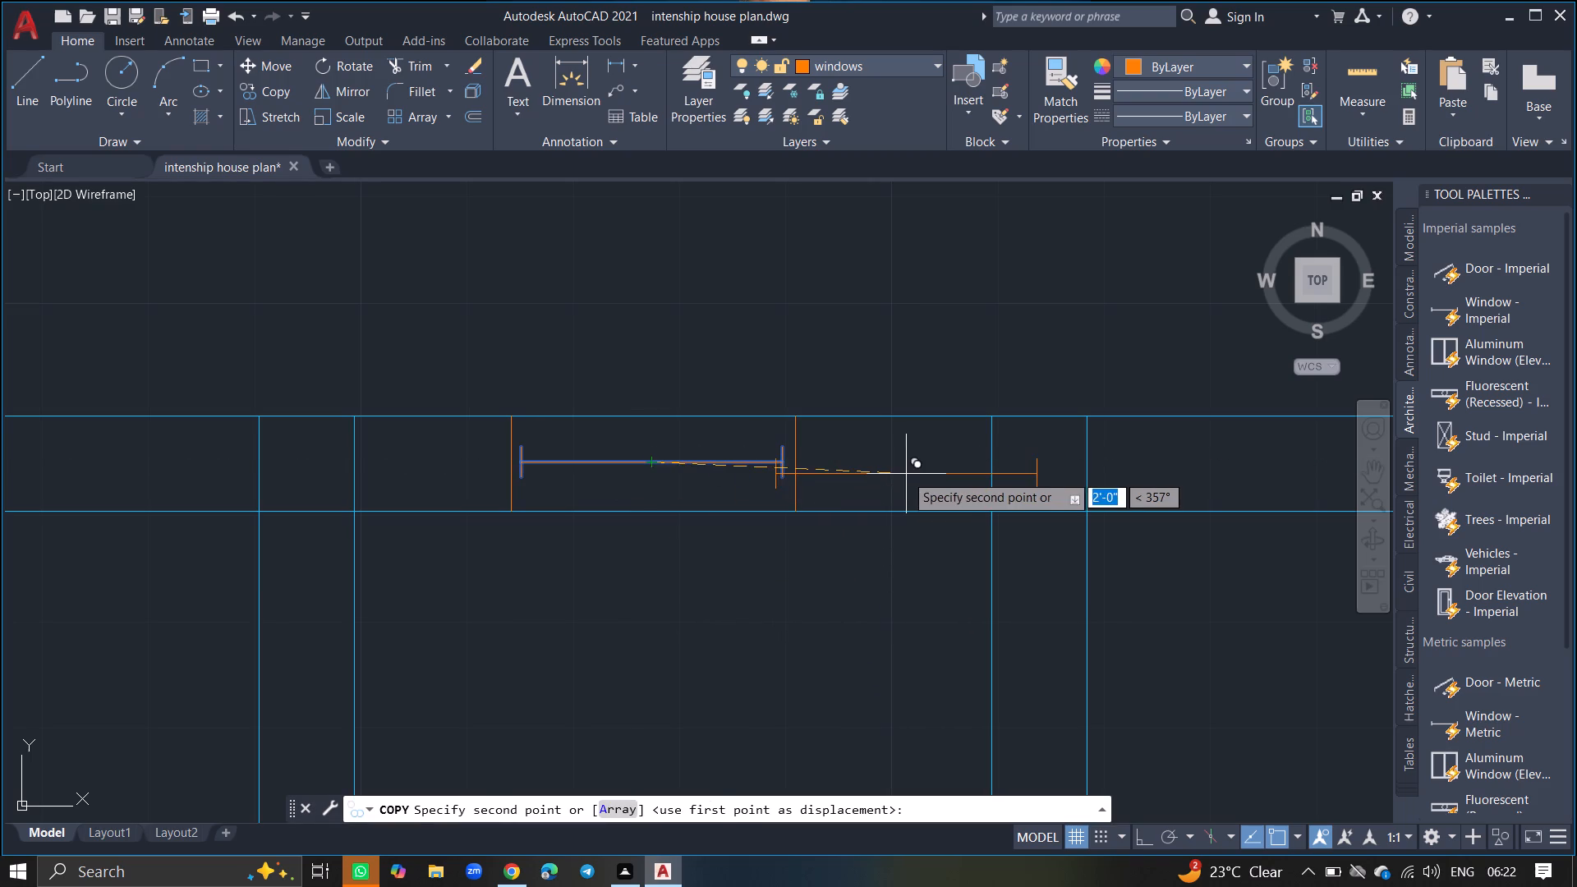
pyautogui.keyDown('ctrl'); pyautogui.scroll(-1, 899, 474); pyautogui.keyUp('ctrl')
pyautogui.keyDown('ctrl'); pyautogui.scroll(1, 899, 474); pyautogui.keyUp('ctrl')
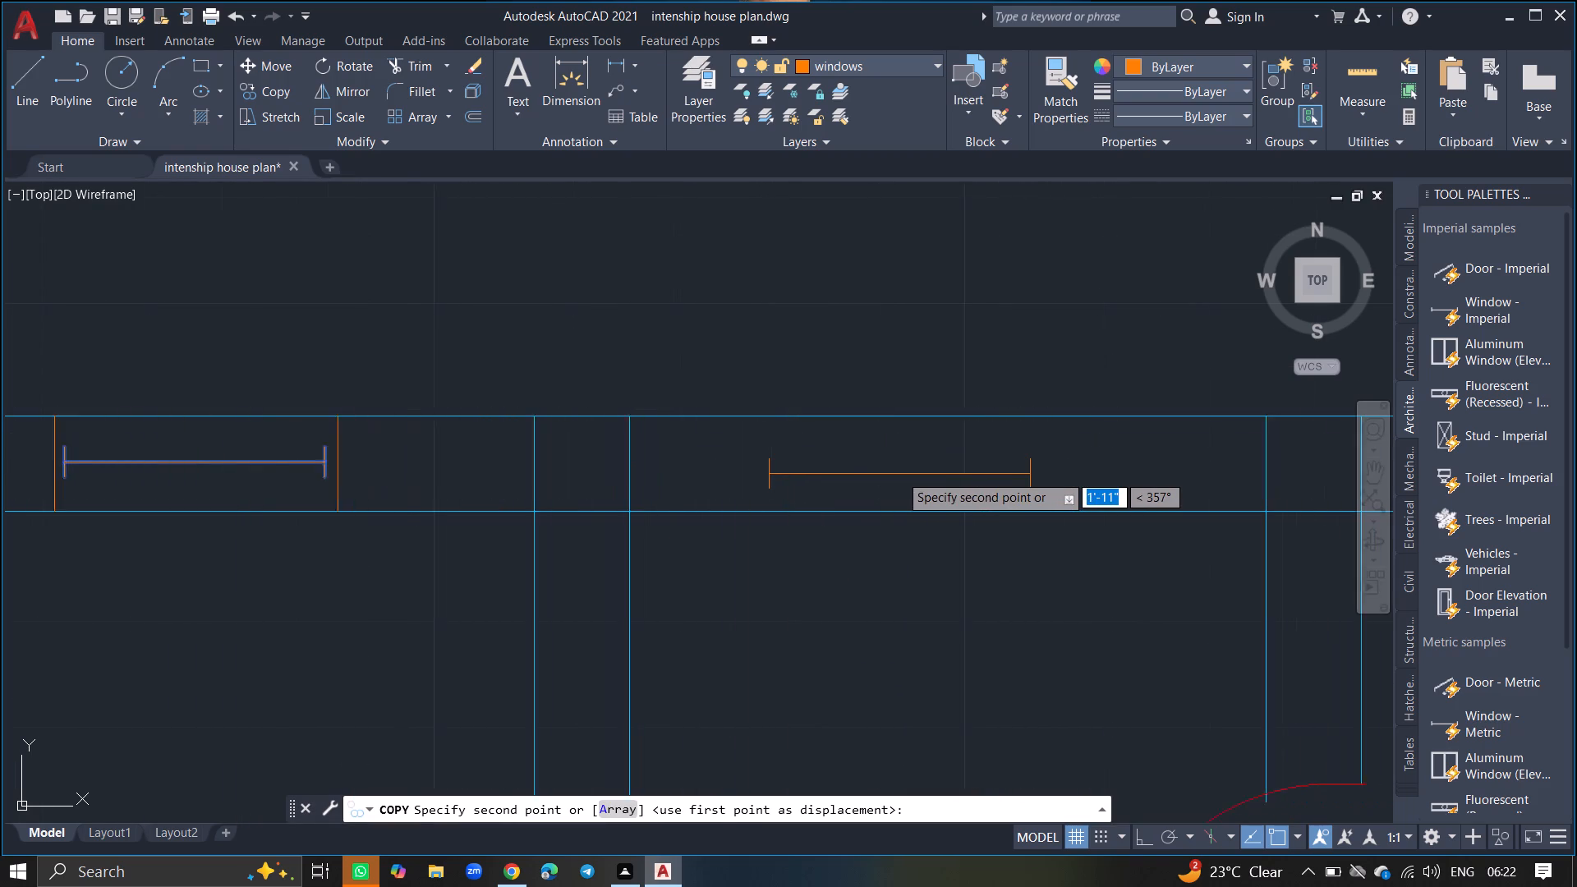
pyautogui.click(886, 466)
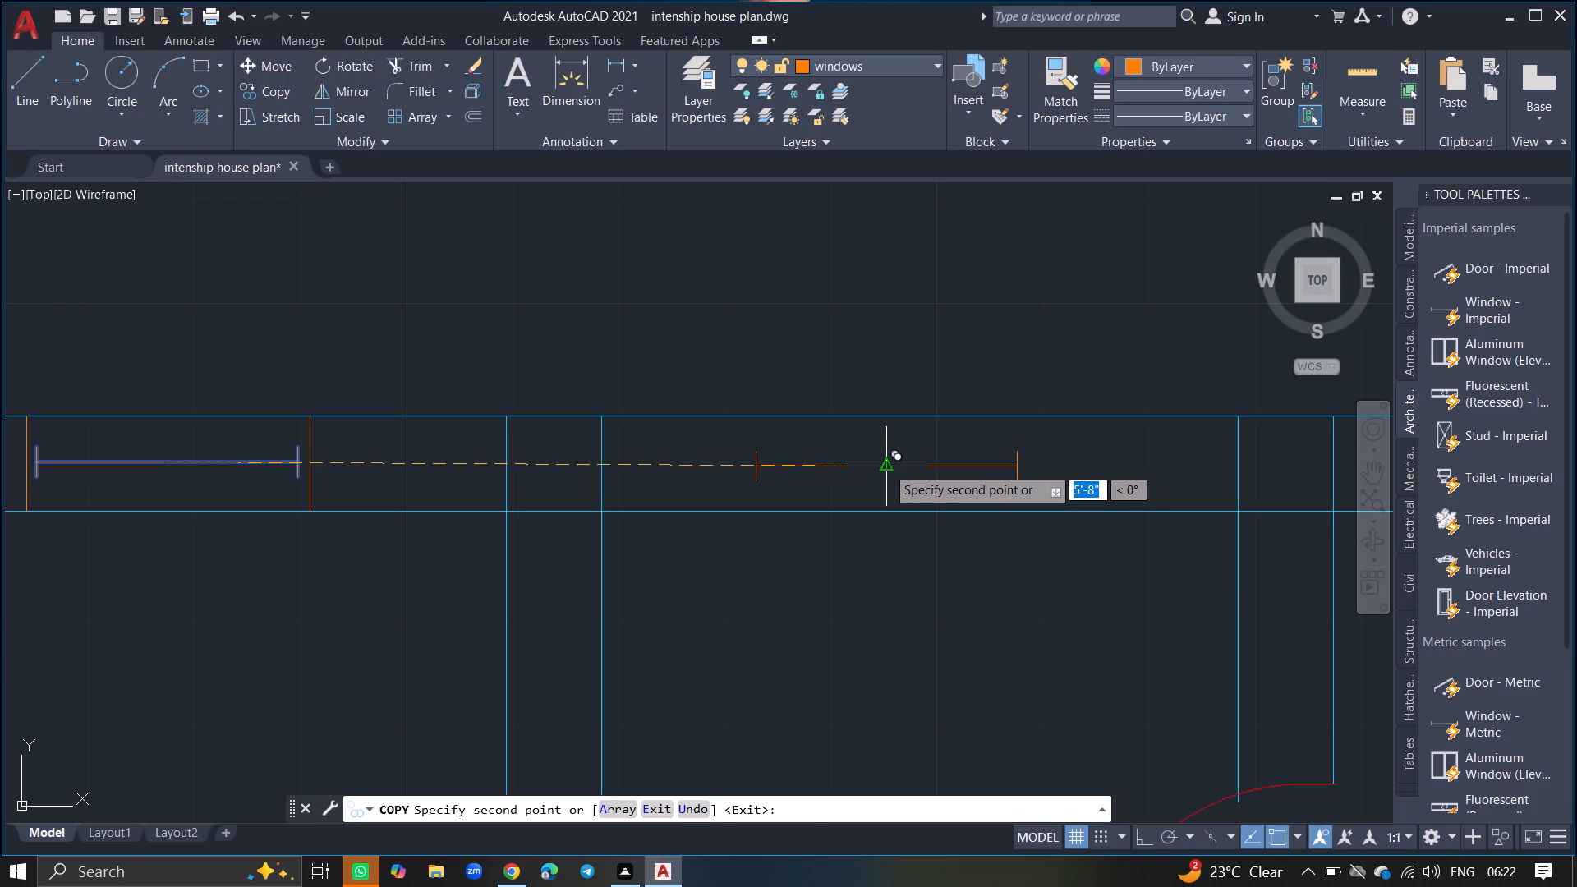
pyautogui.press('Return')
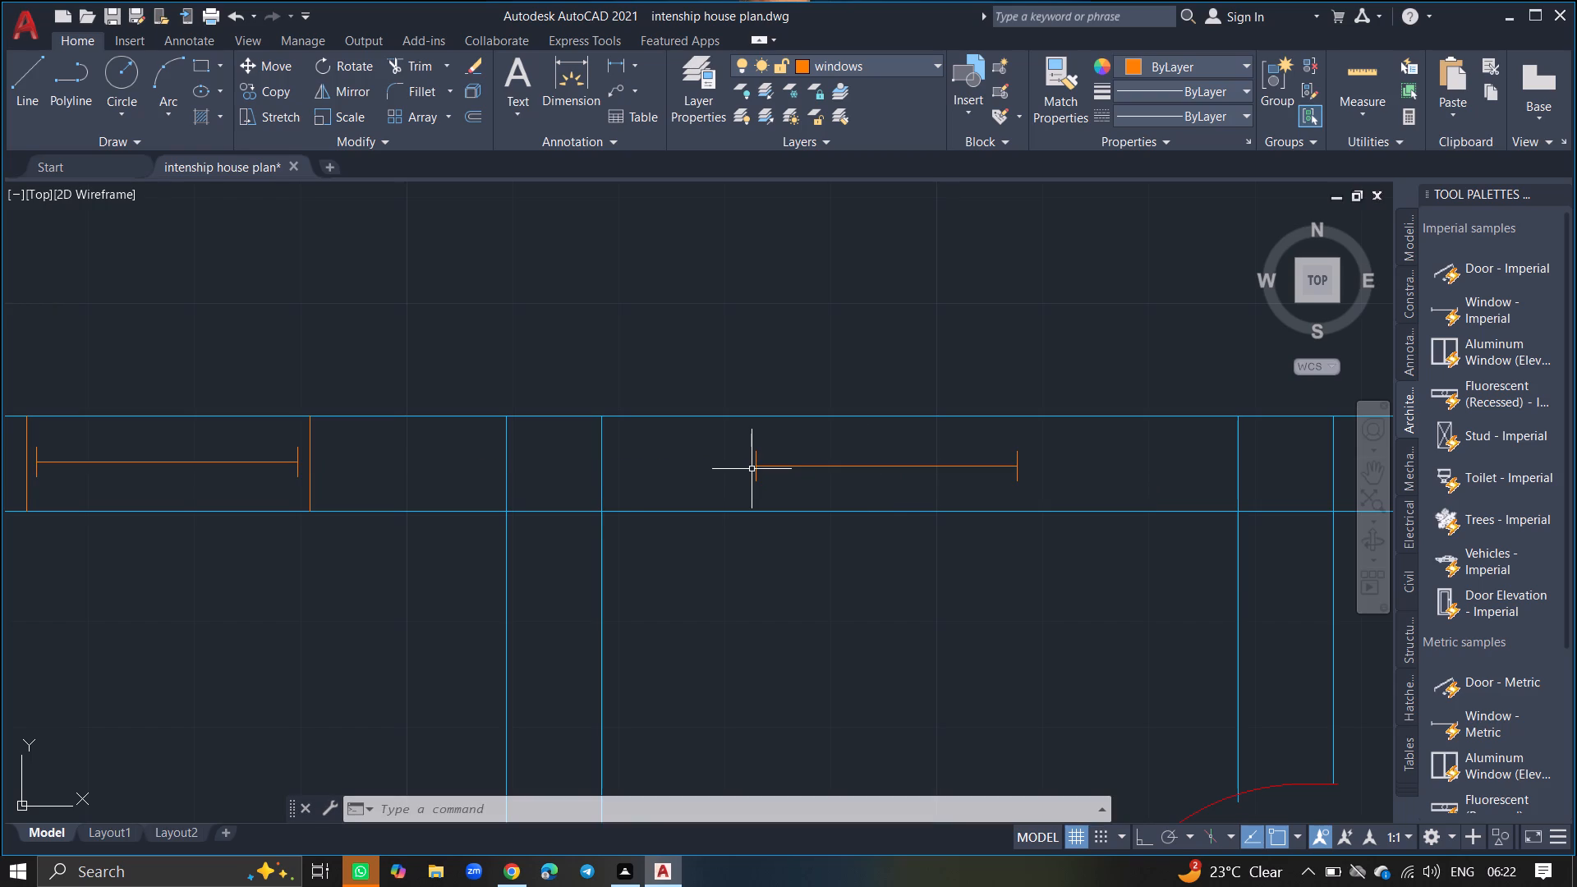
# Draw vertical end lines across the north wall's full 9" thickness, just outside the copied window block's west and east ends.
pyautogui.press('l')
pyautogui.press('Return')
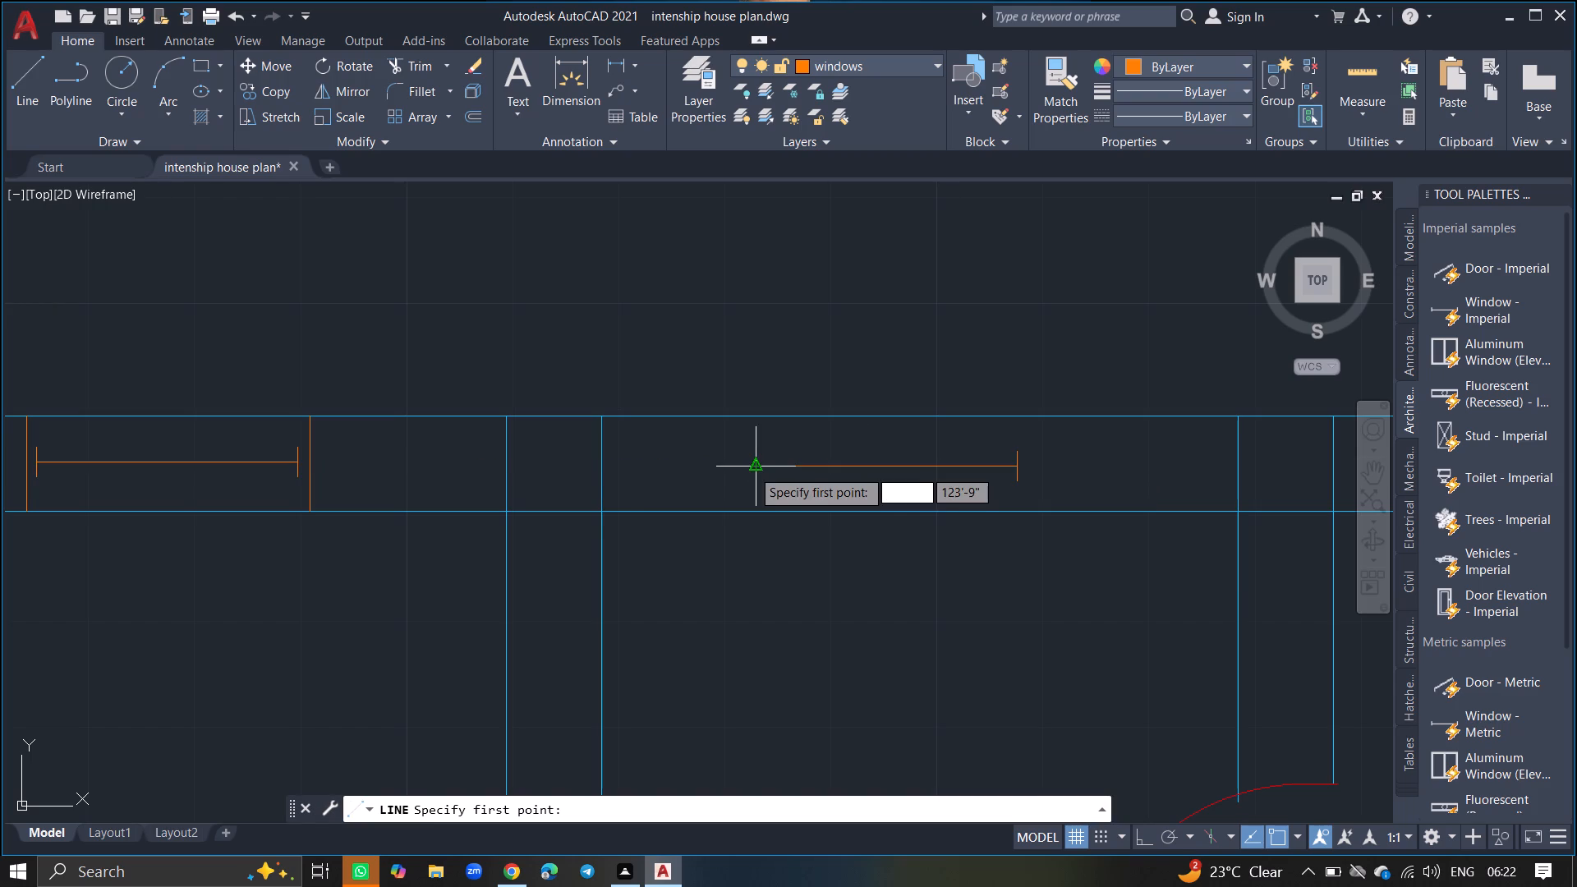
pyautogui.click(744, 417)
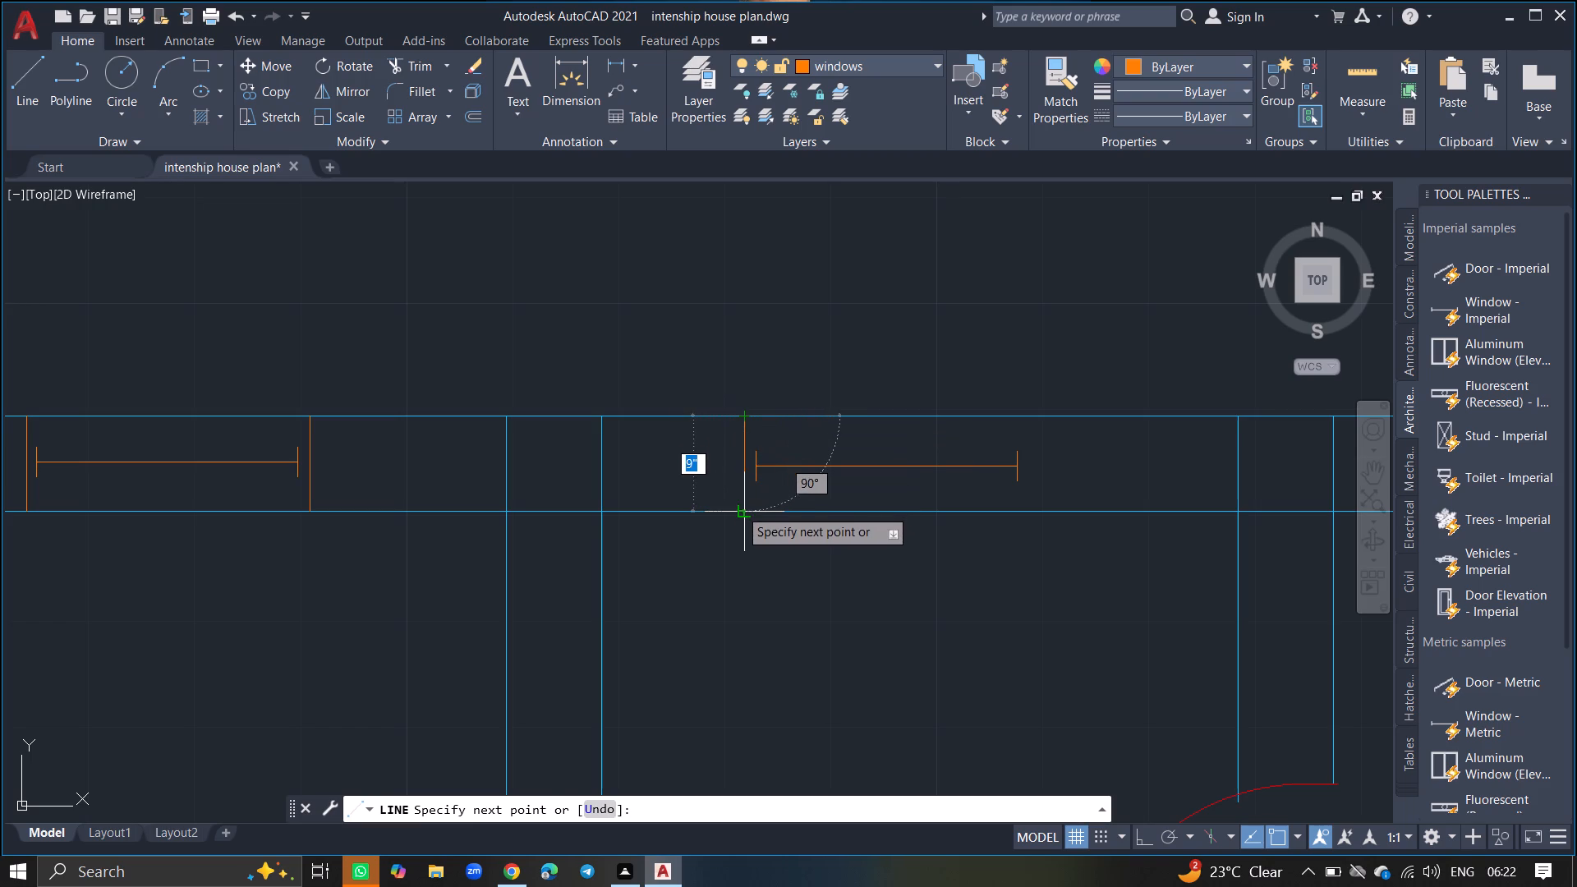
pyautogui.click(739, 511)
pyautogui.press('Return')
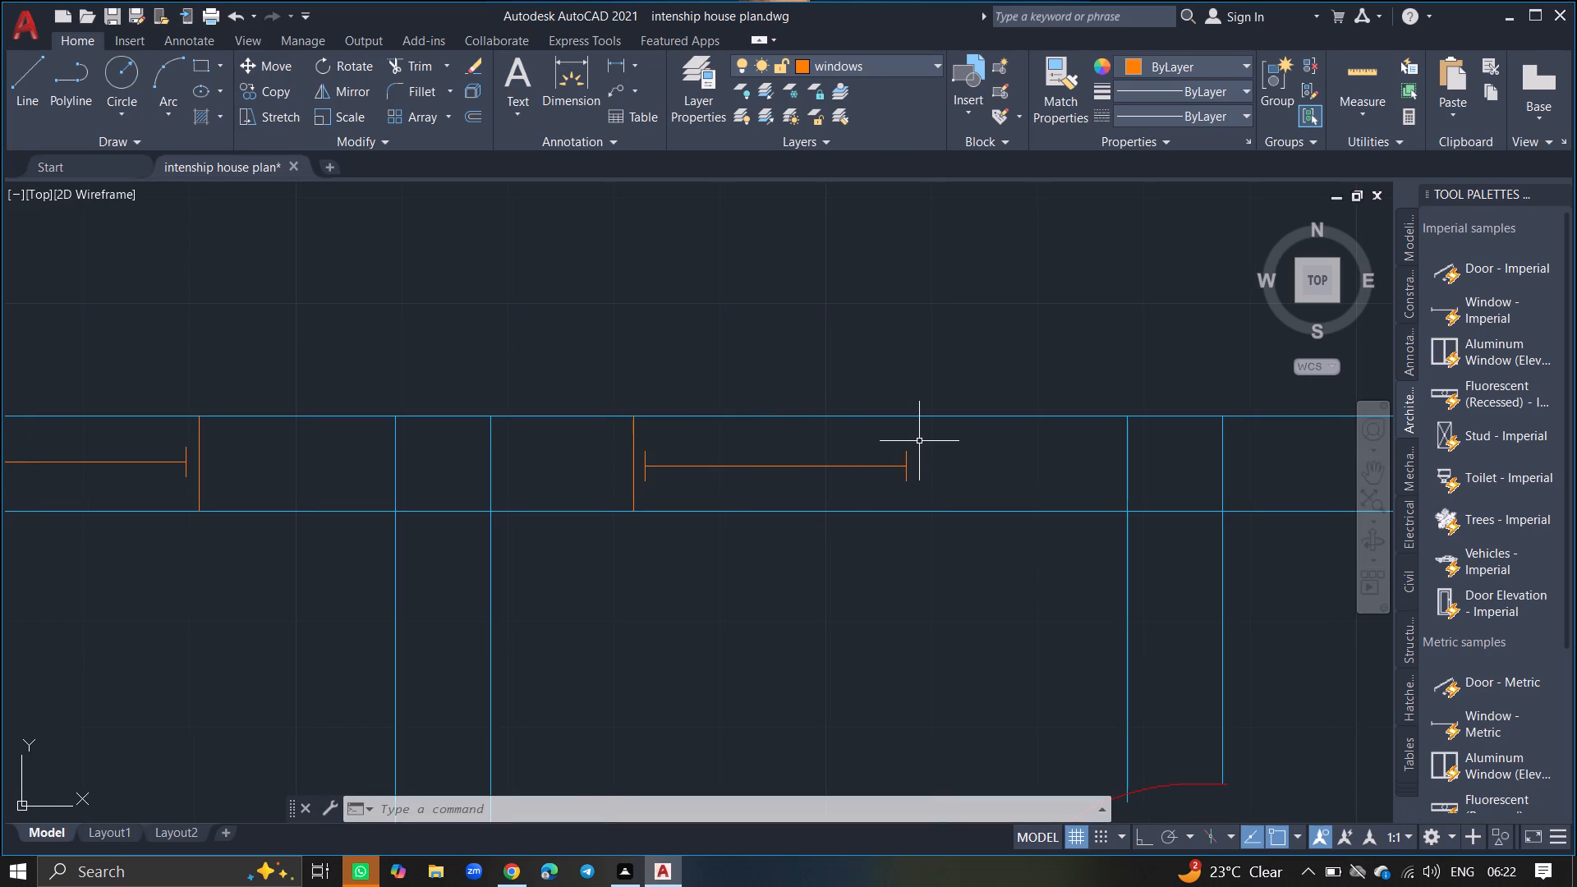
pyautogui.press('l')
pyautogui.press('Return')
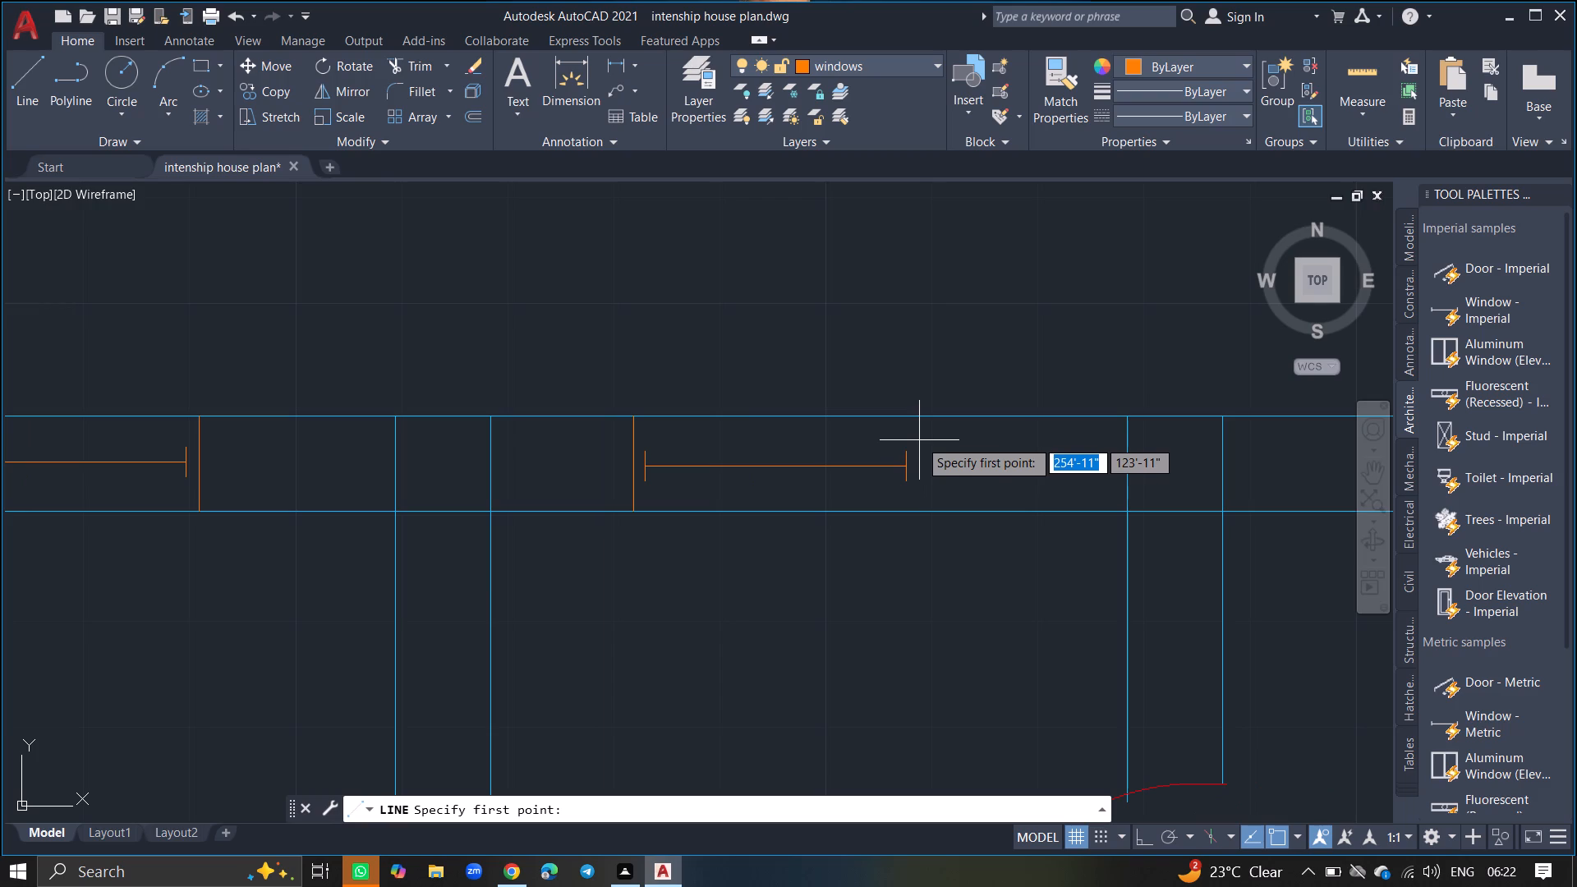
pyautogui.click(917, 416)
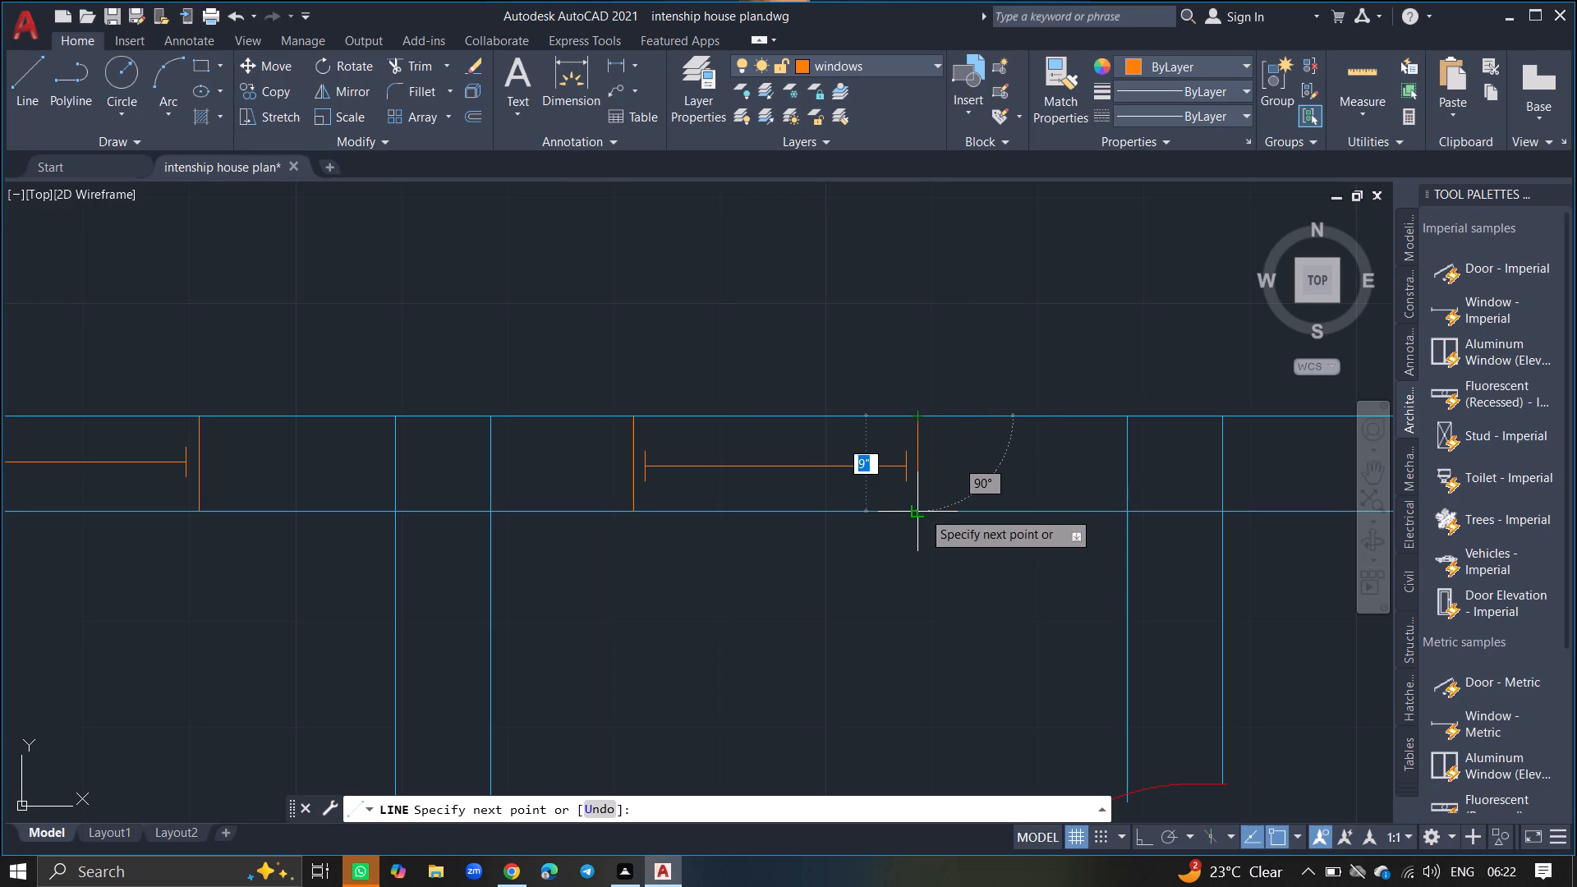
pyautogui.click(922, 512)
pyautogui.press('Return')
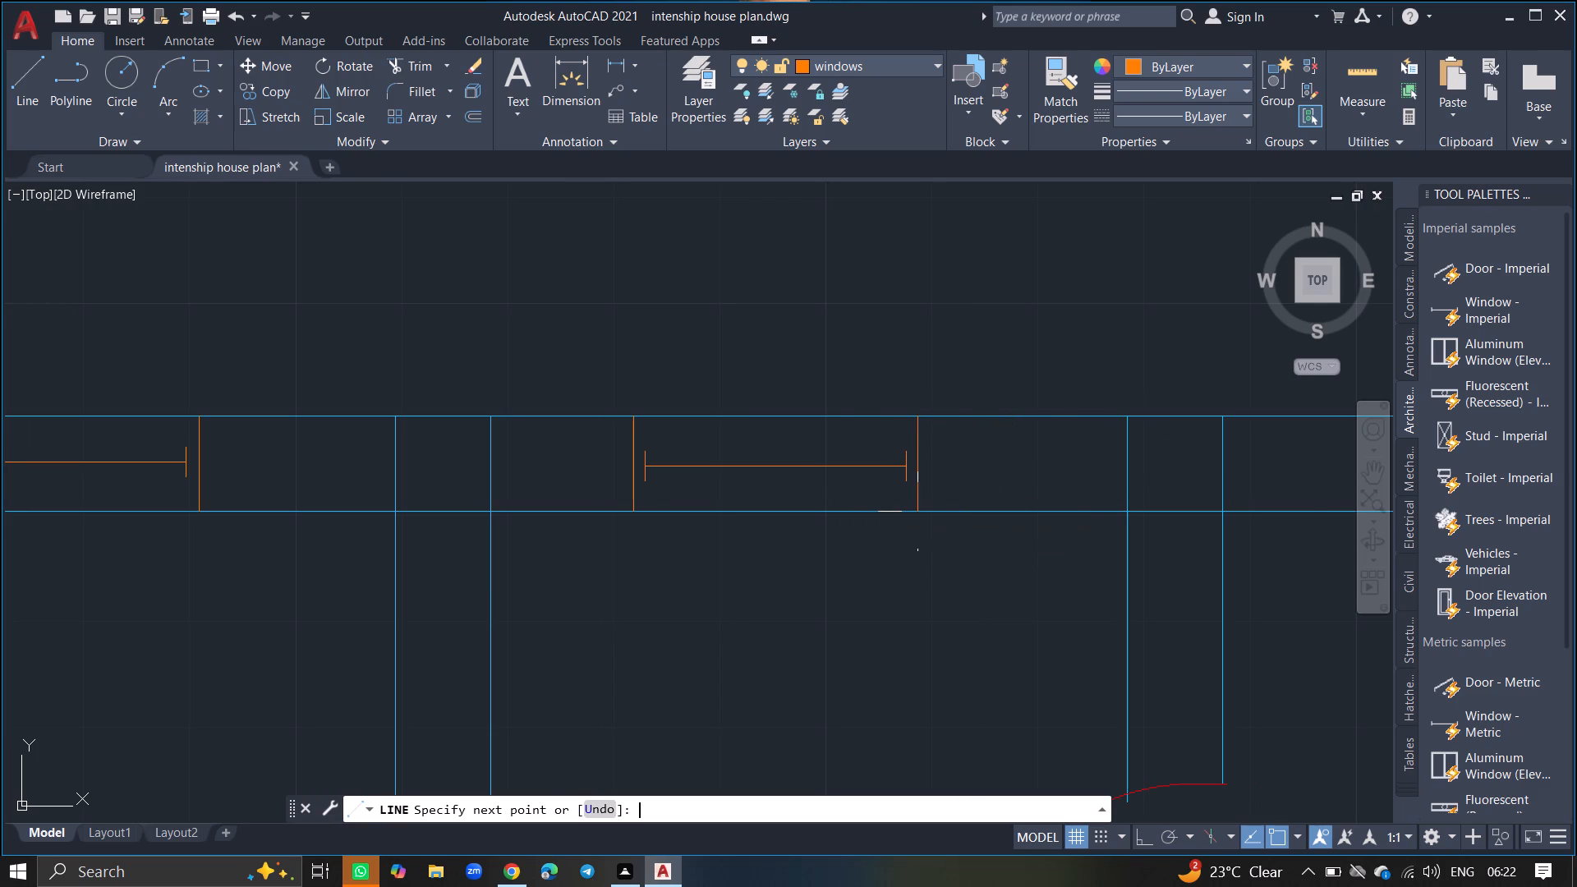
# Make the walls layer current and close the tool palettes.
pyautogui.keyDown('ctrl'); pyautogui.scroll(-5, 922, 512); pyautogui.keyUp('ctrl')
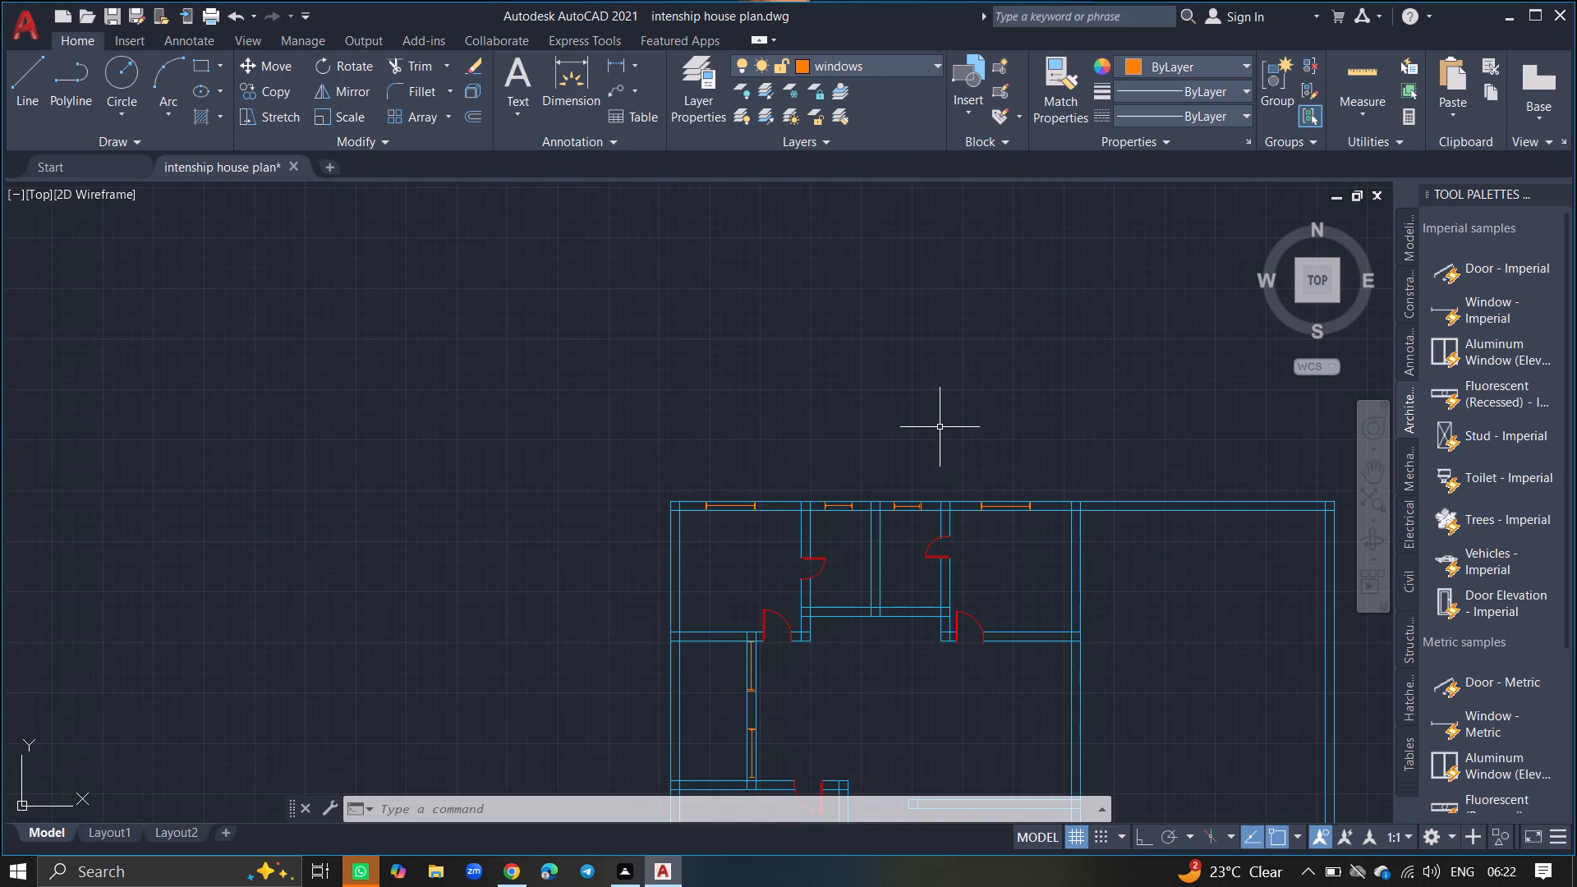
pyautogui.click(698, 78)
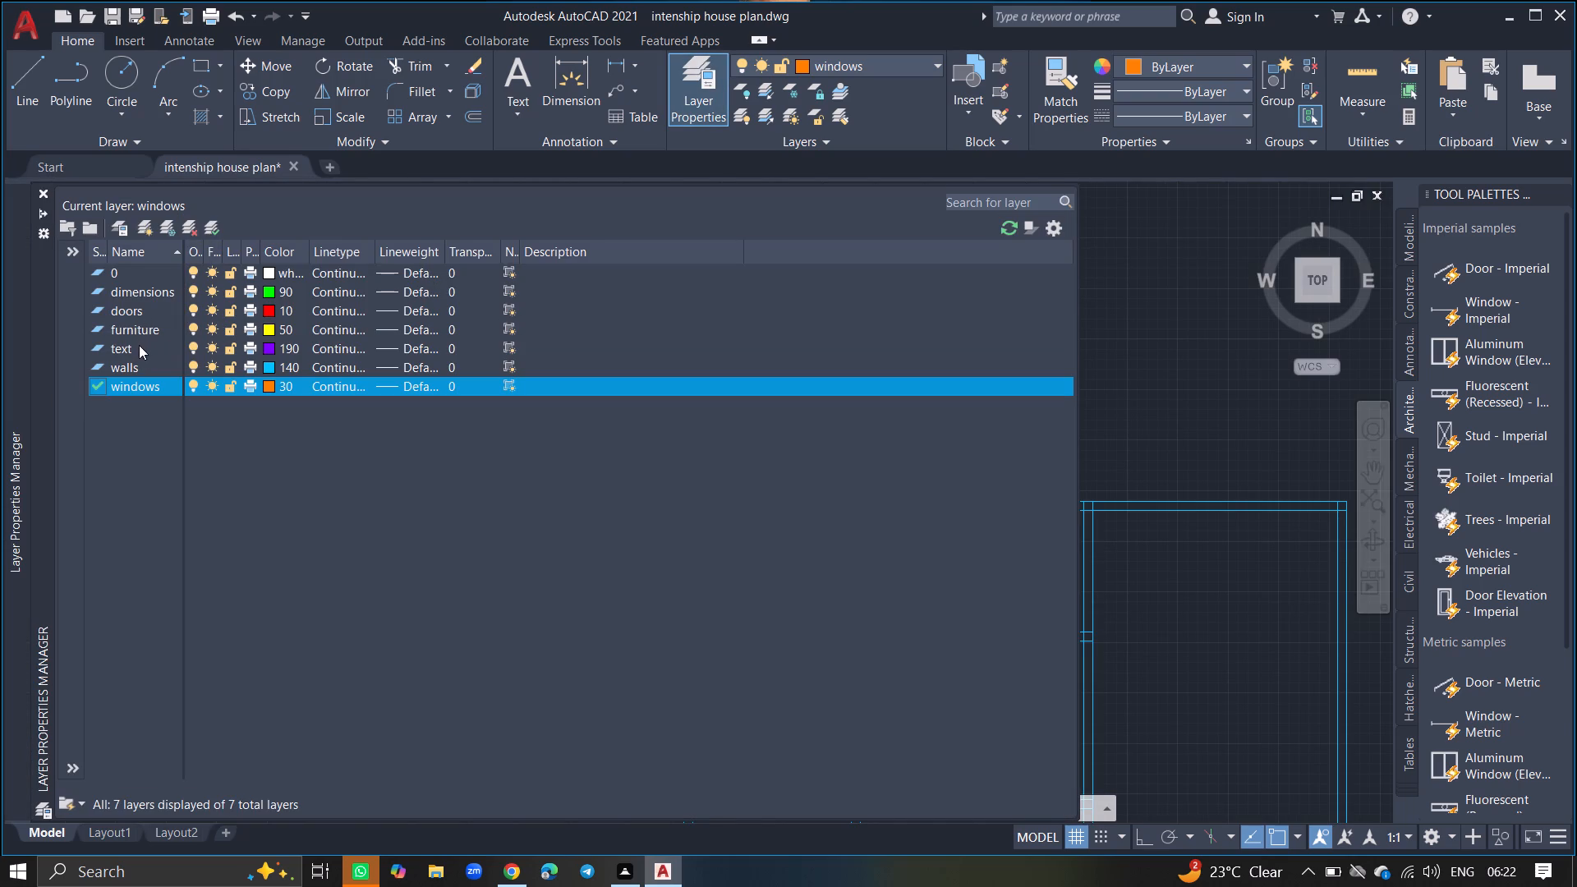
pyautogui.doubleClick(140, 365)
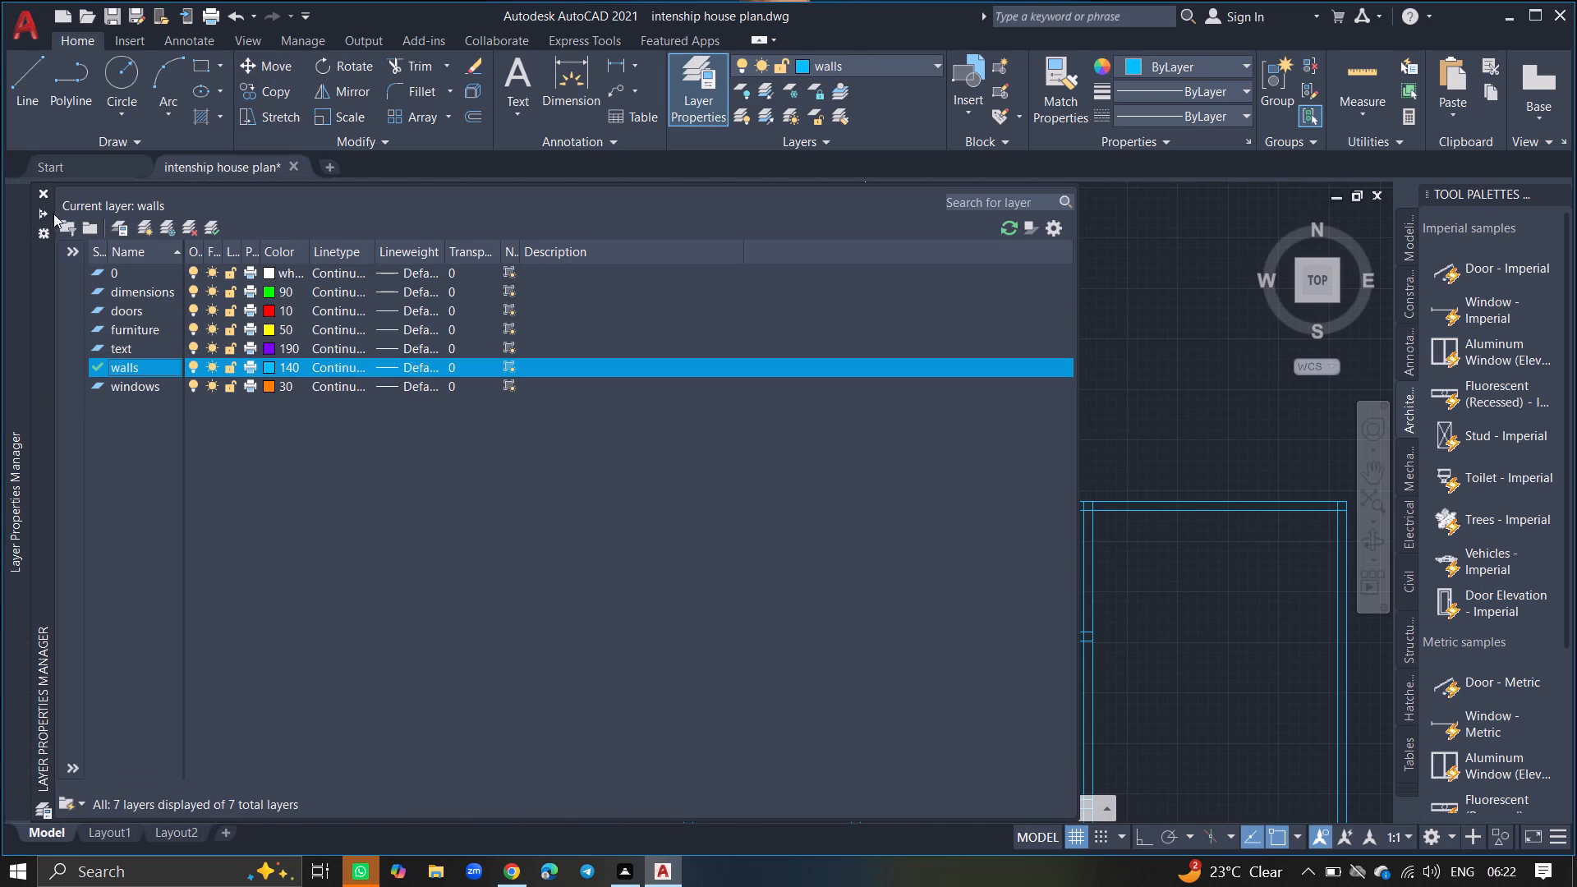
pyautogui.click(39, 191)
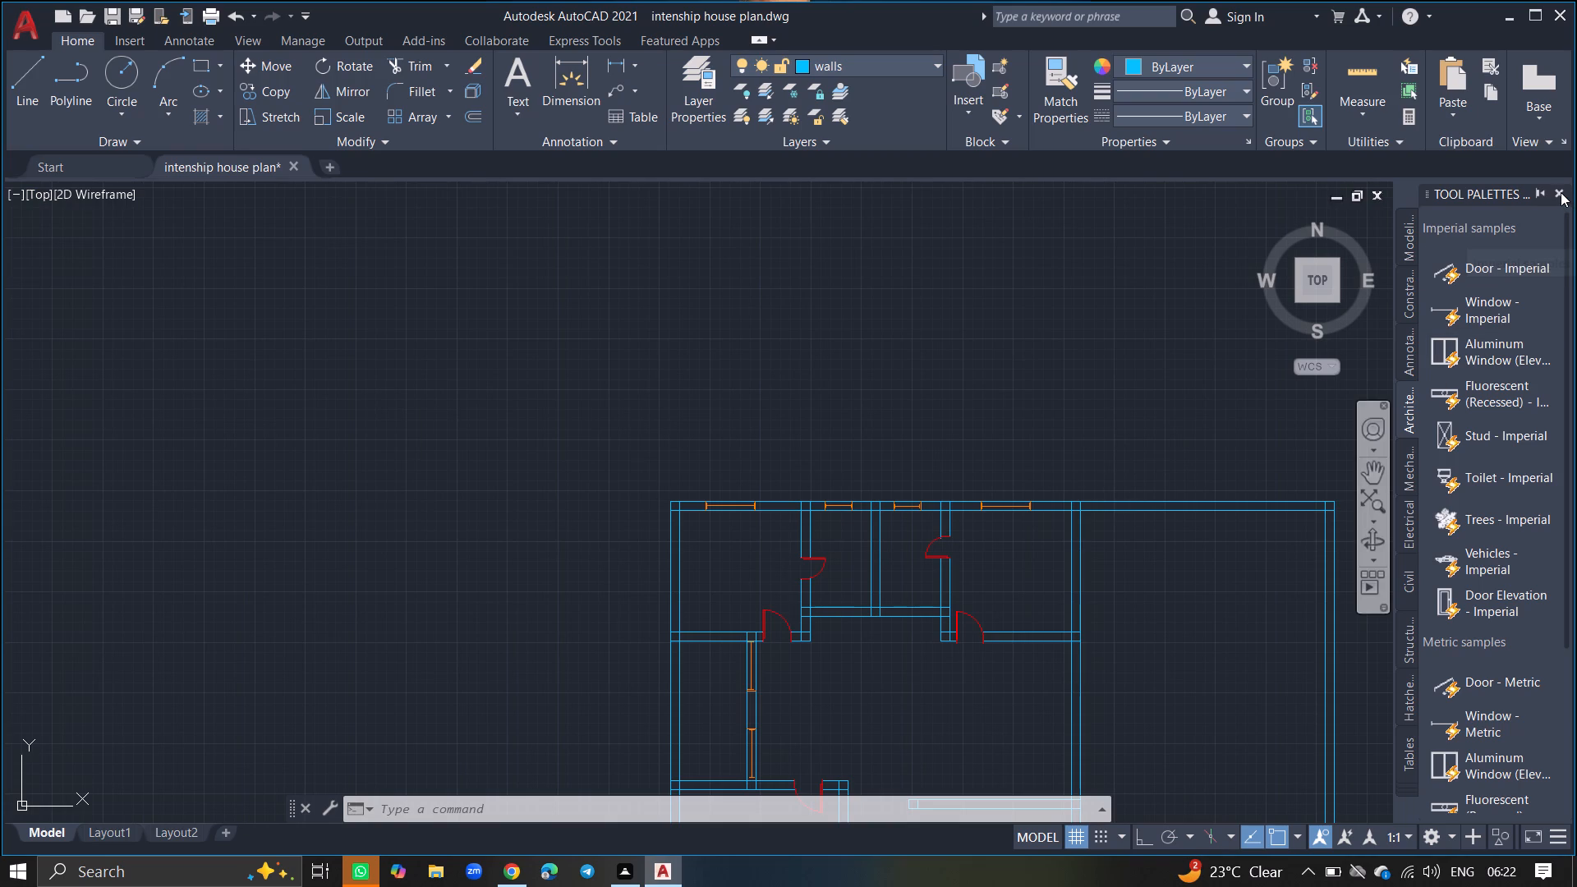
pyautogui.click(1561, 192)
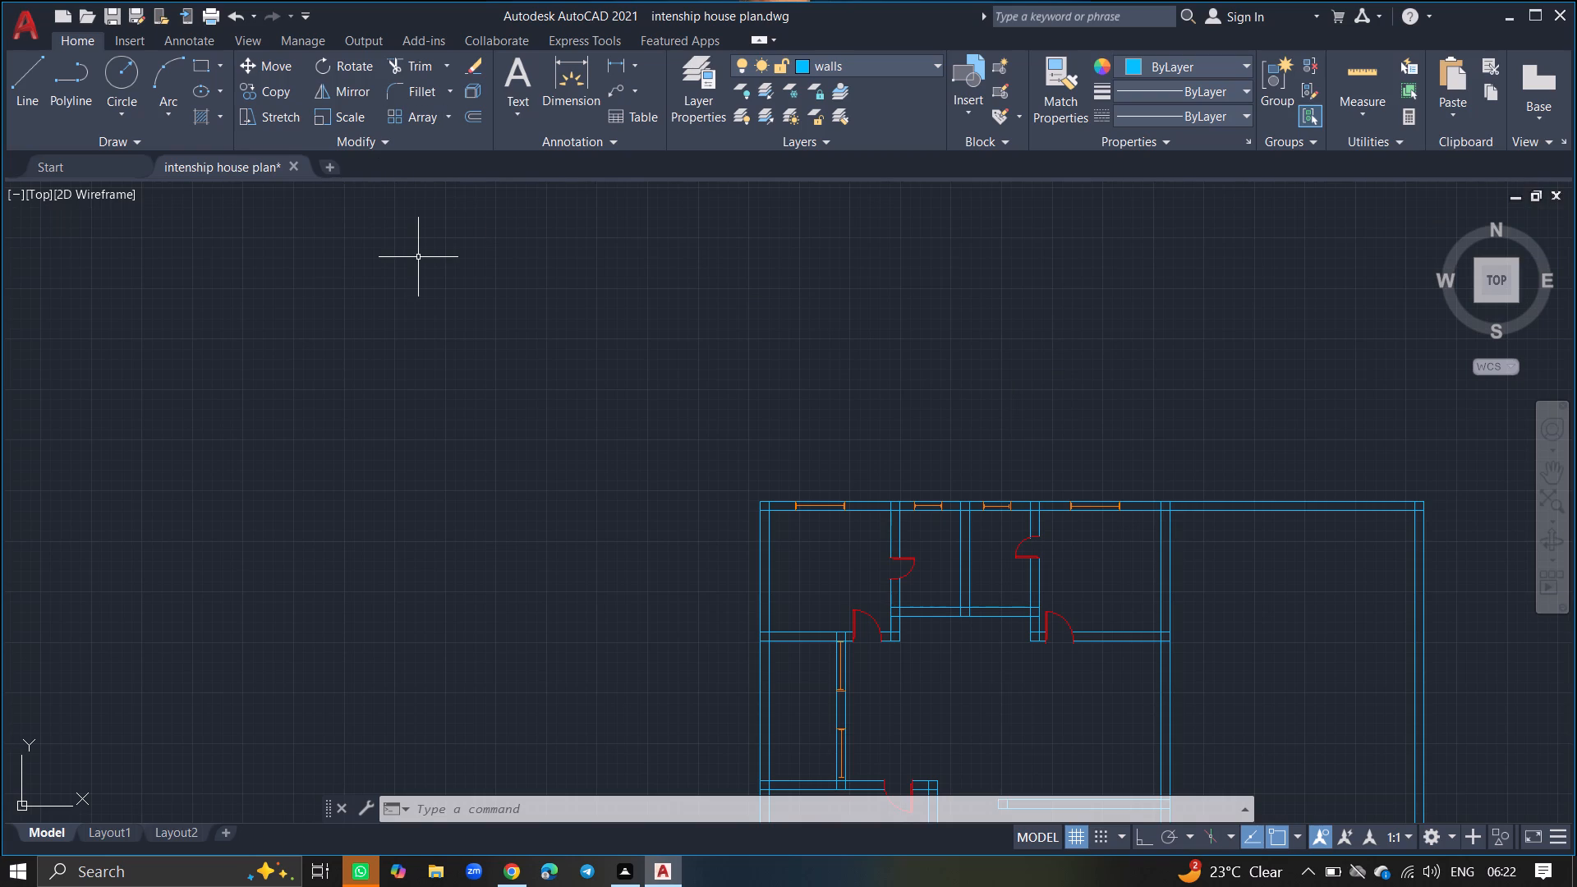
# Hatch the northwest room's west exterior wall with the SOLID pattern in index color 140.
pyautogui.write('hatch')
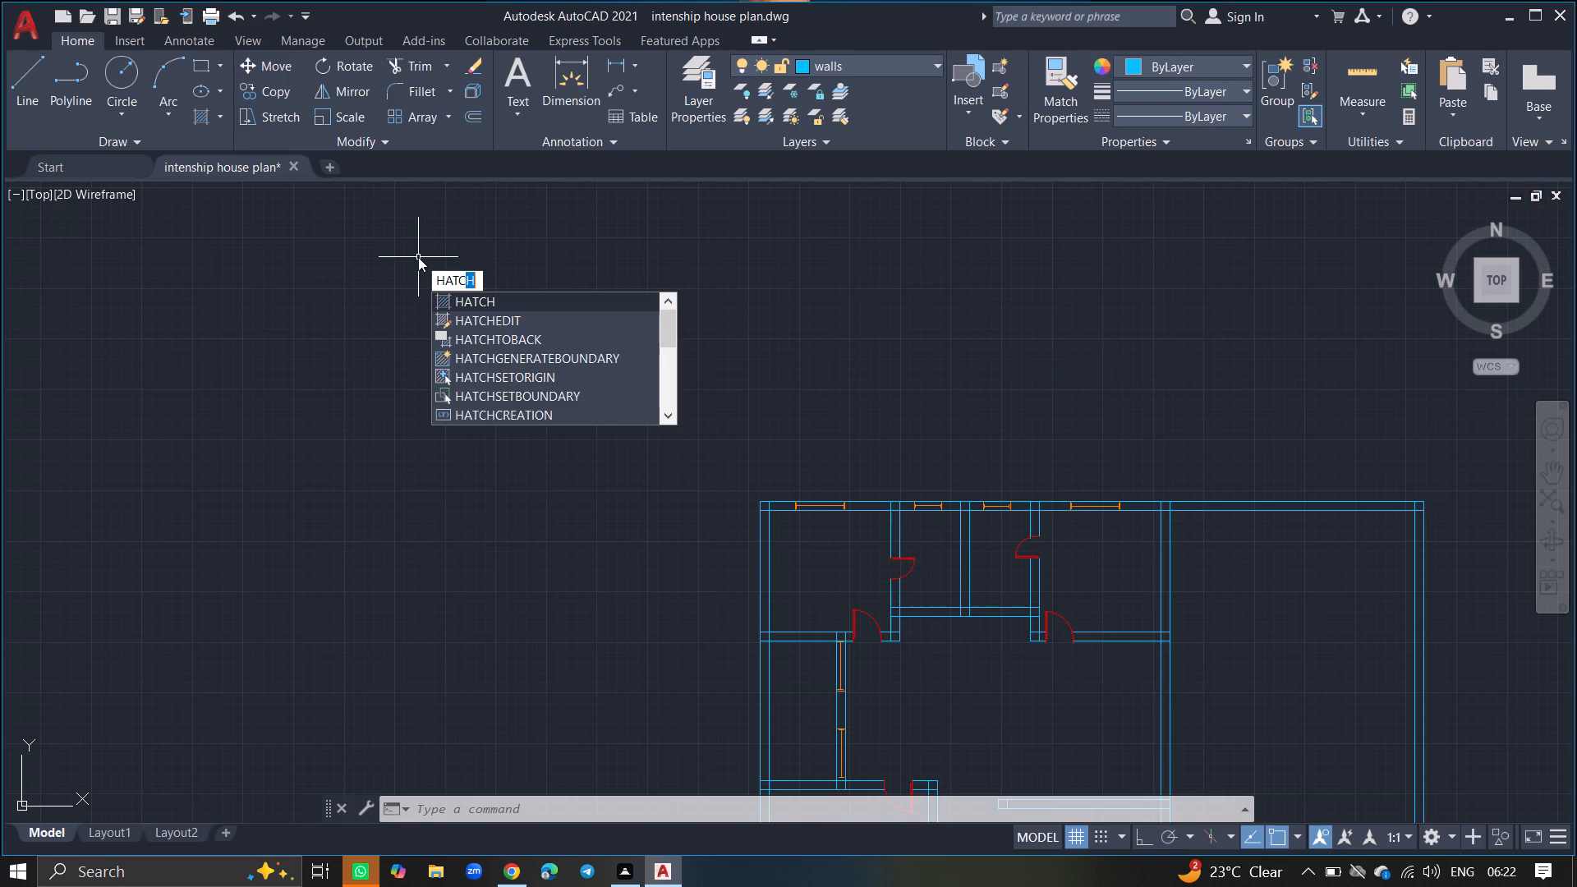
pyautogui.press('Return')
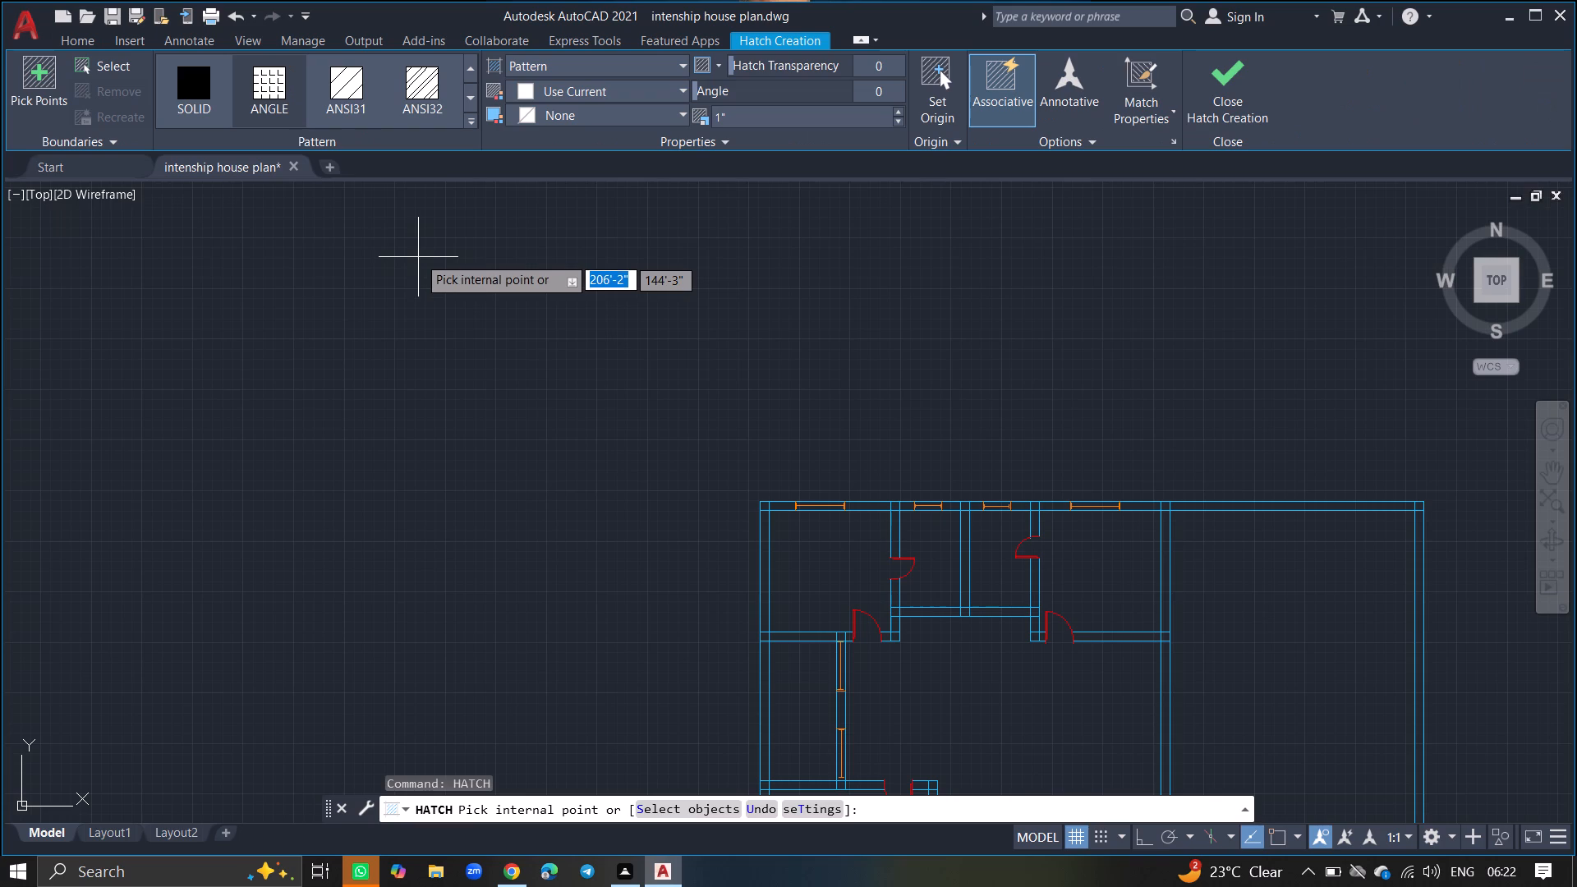
pyautogui.click(545, 86)
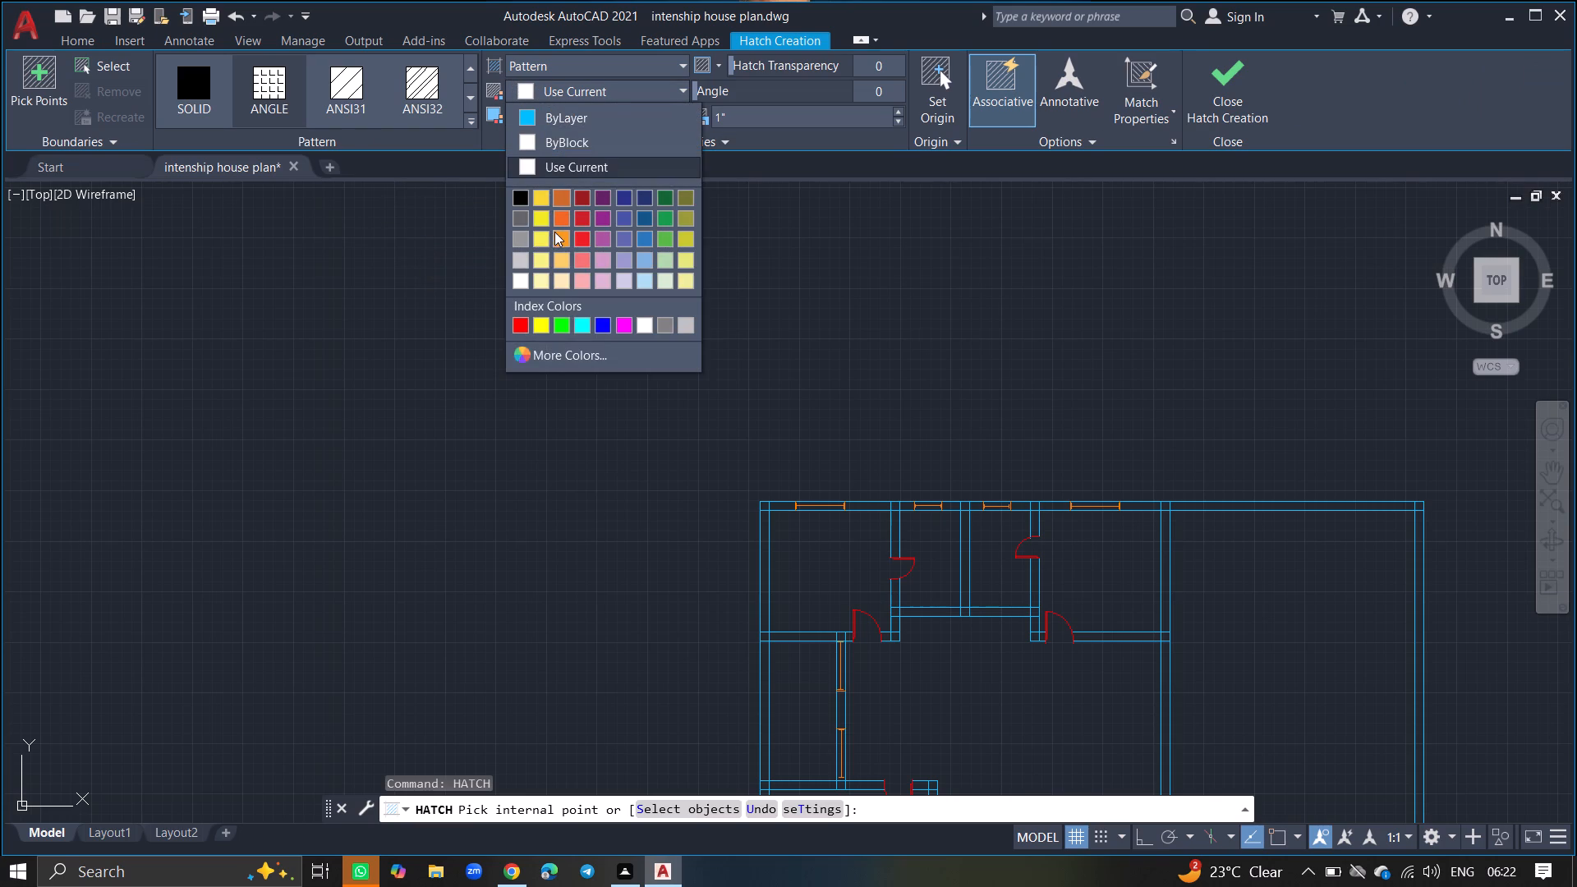
pyautogui.click(559, 360)
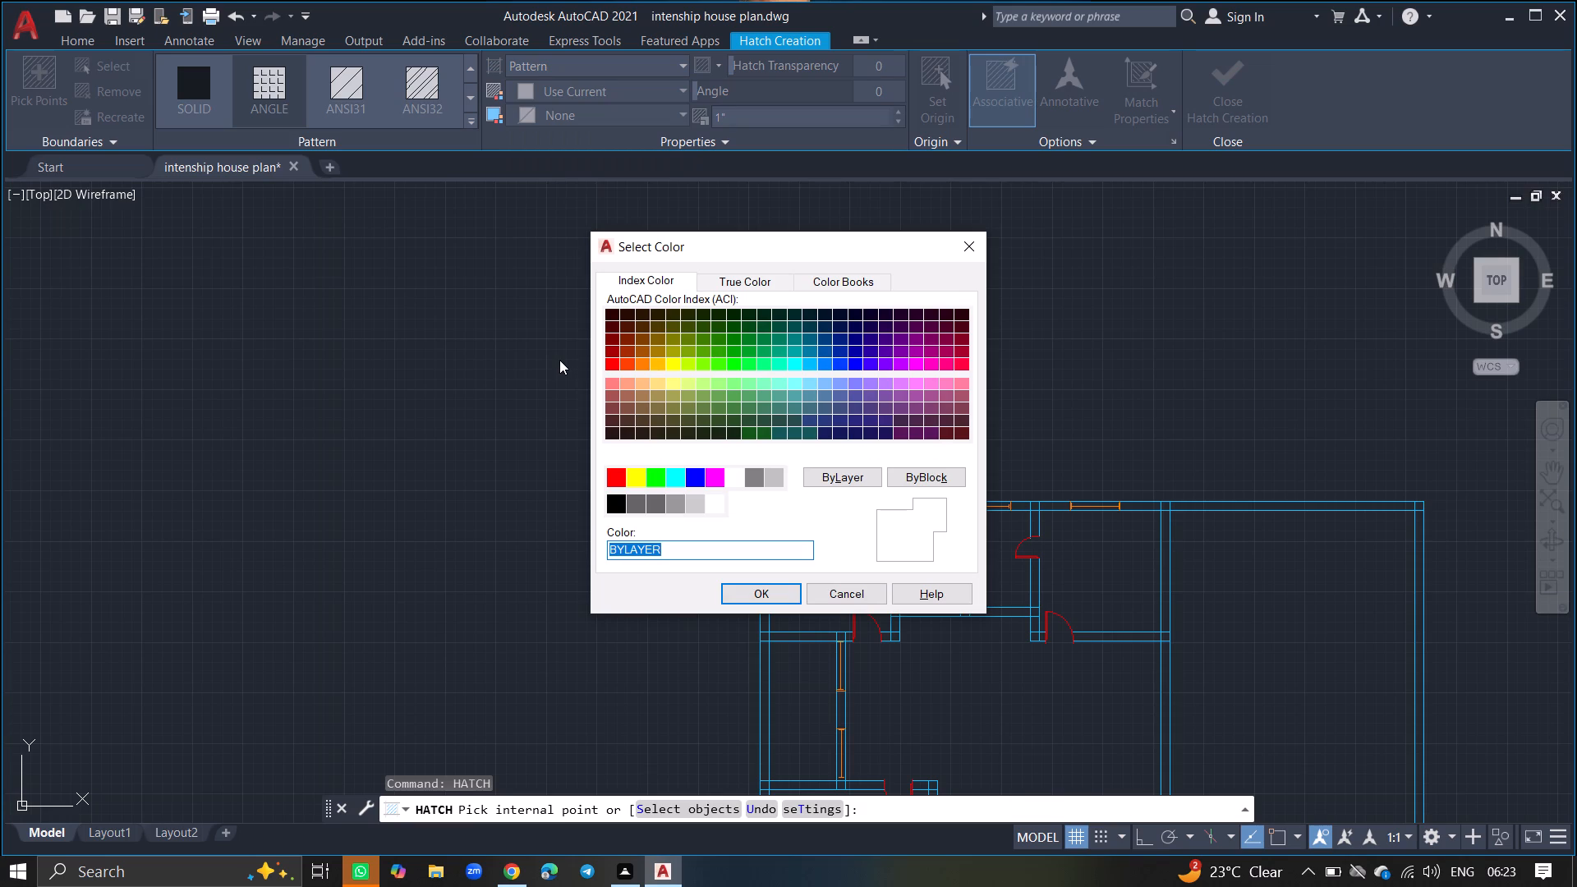
pyautogui.click(808, 365)
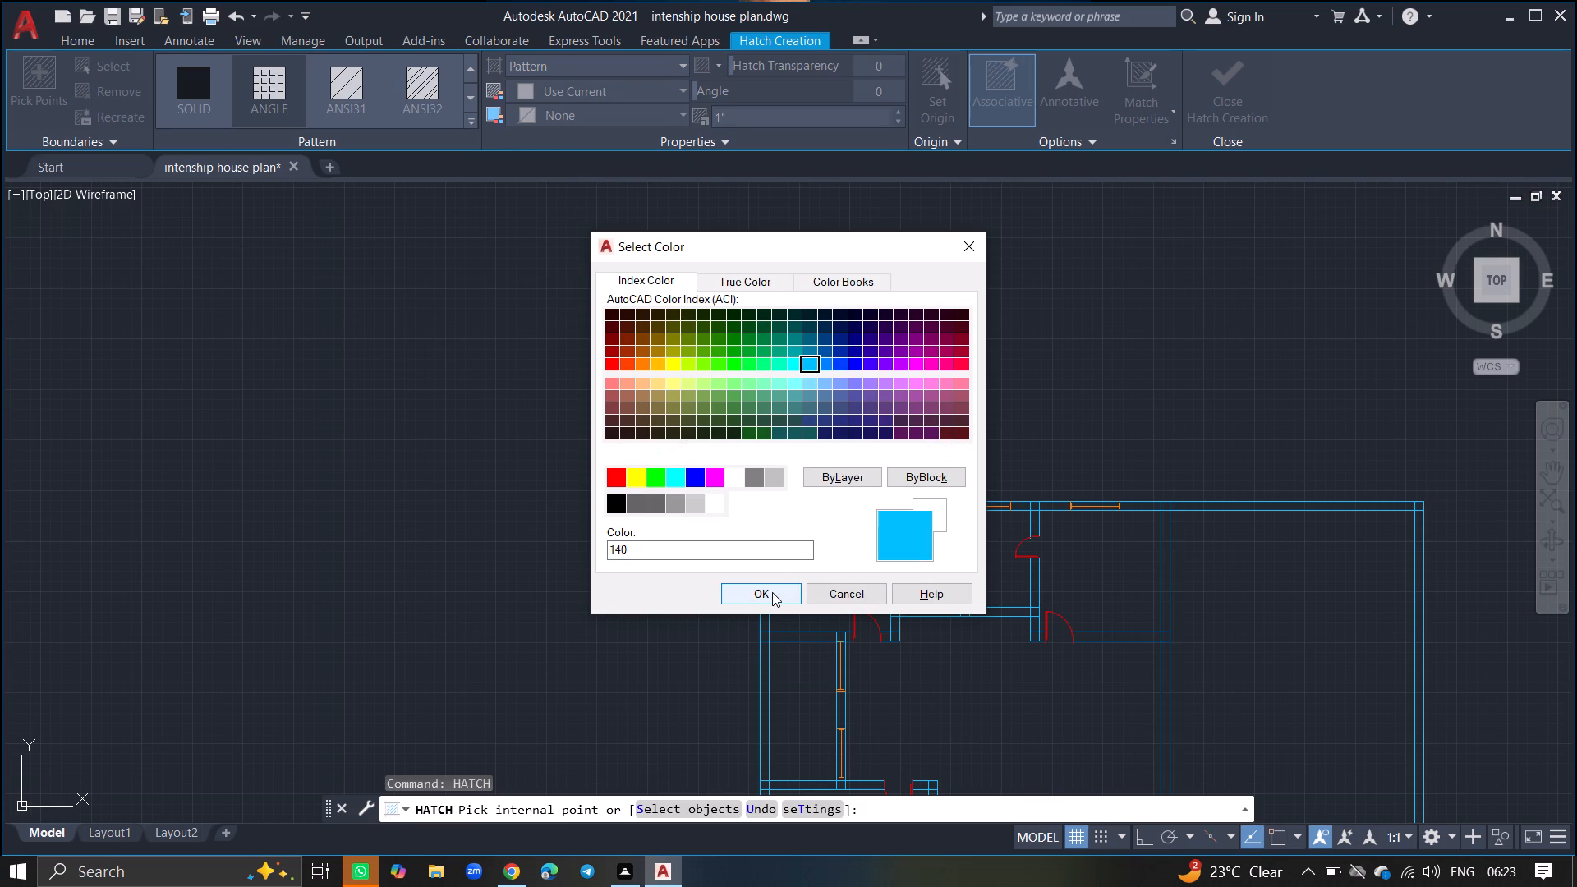
pyautogui.click(772, 592)
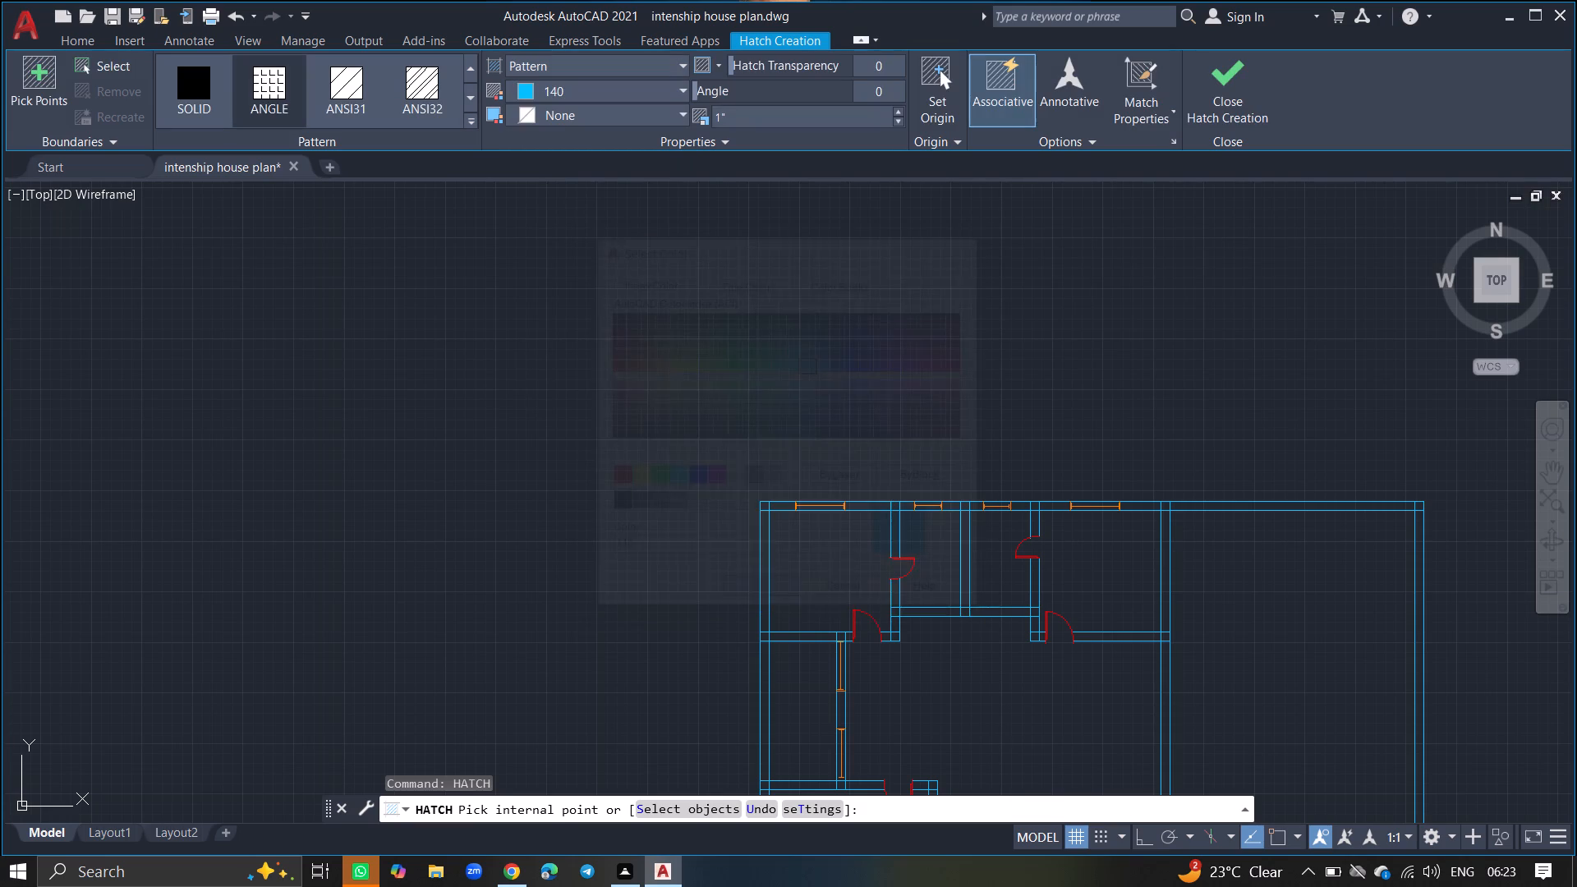
pyautogui.click(765, 575)
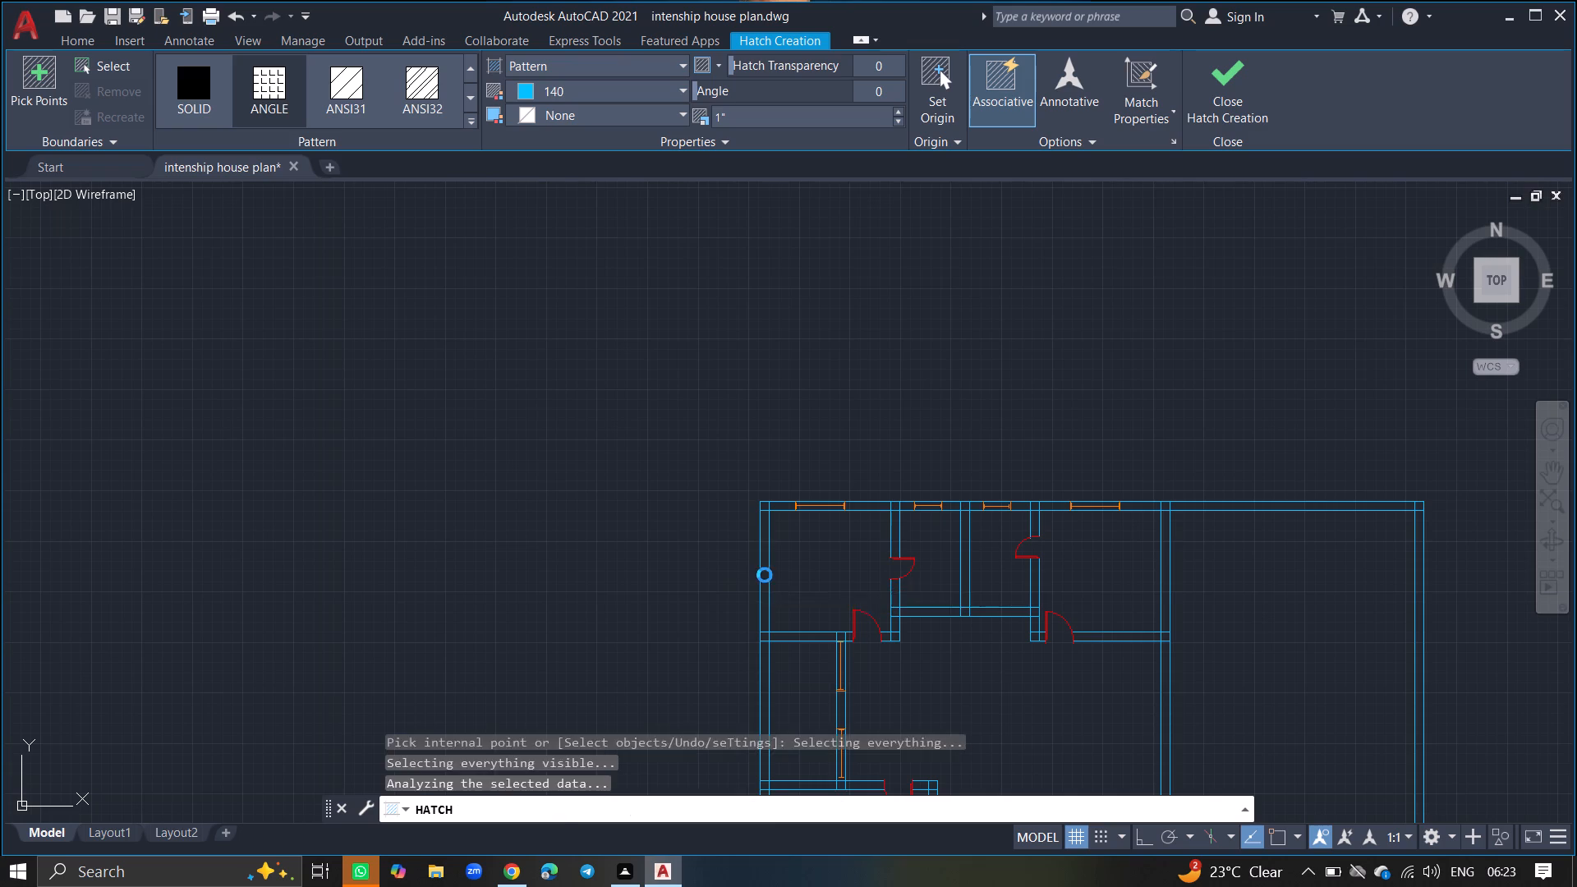
pyautogui.keyDown('ctrl'); pyautogui.scroll(3, 765, 575); pyautogui.keyUp('ctrl')
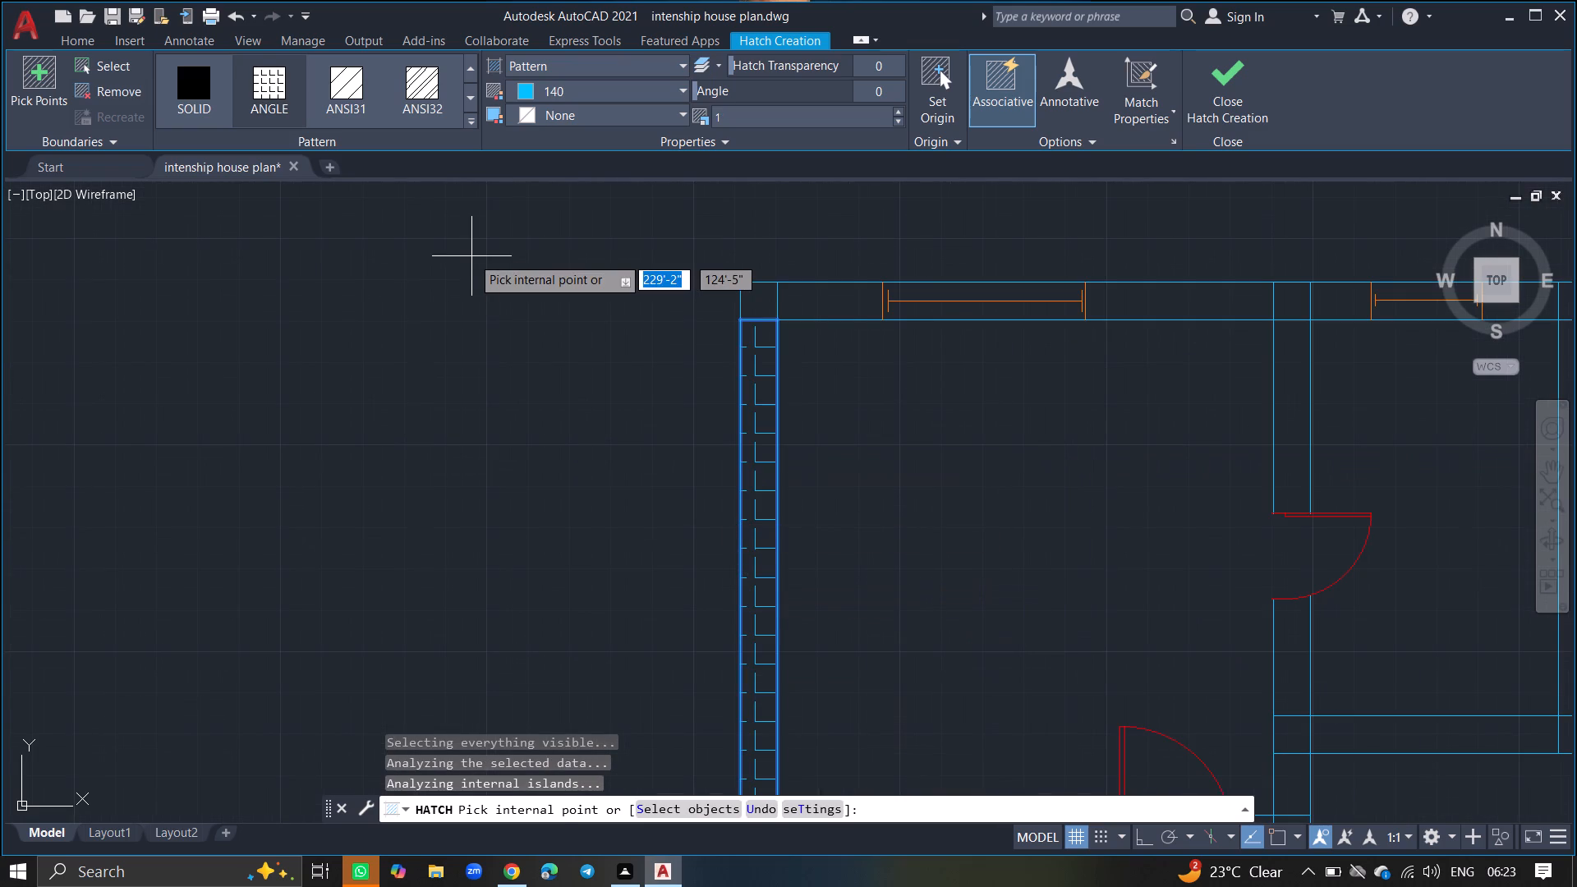
pyautogui.click(159, 101)
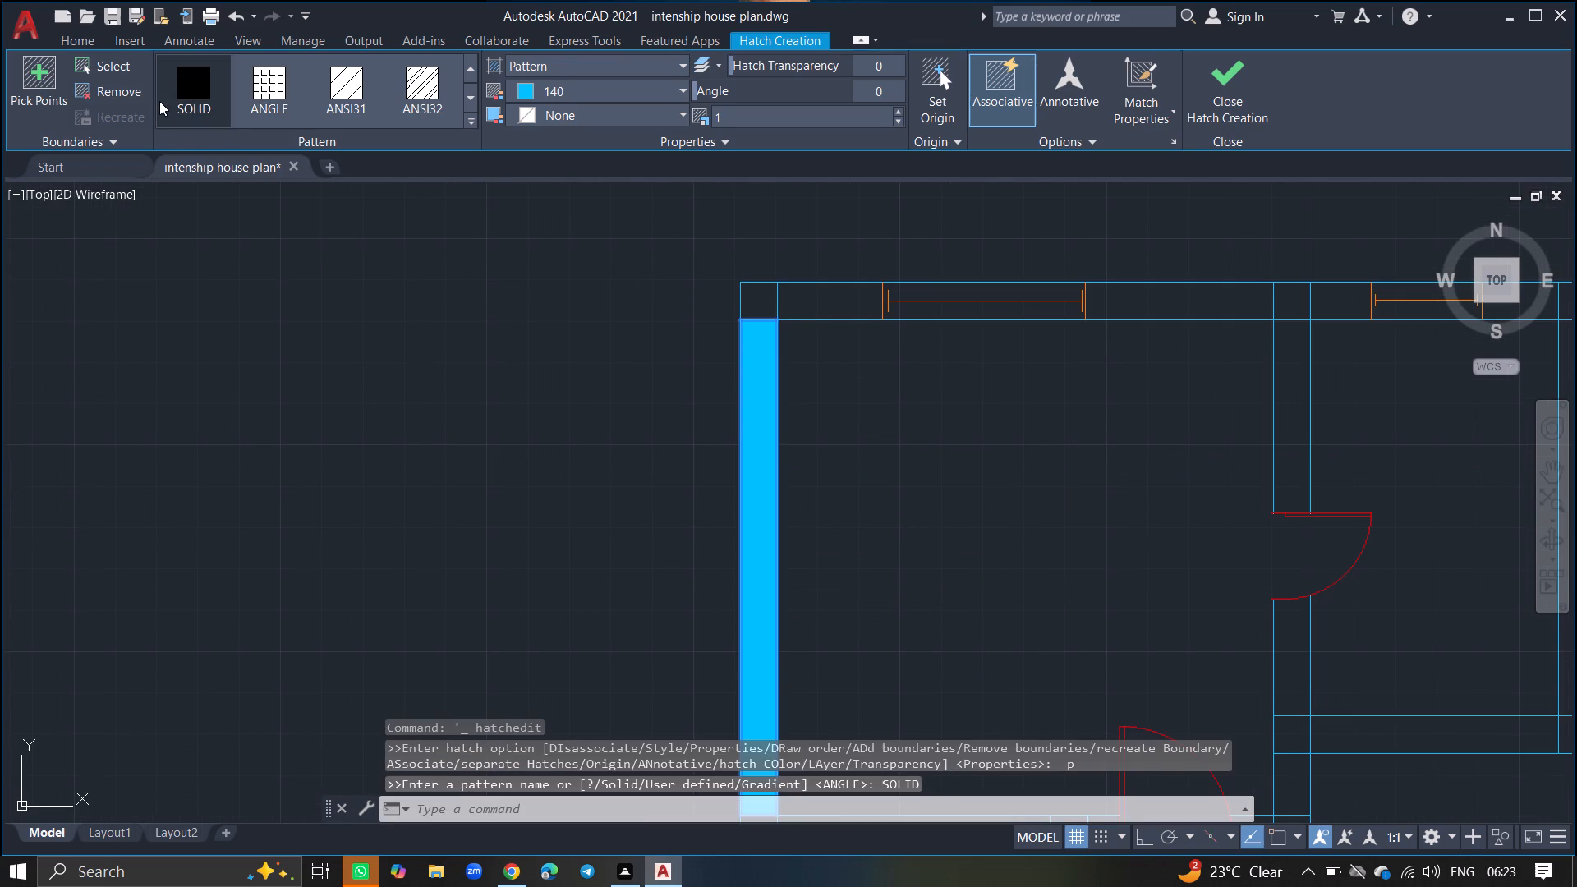
# Add solid hatch to the northwest corner, north wall sections between the first windows, and the two partitions running south from them.
pyautogui.click(747, 303)
pyautogui.click(796, 308)
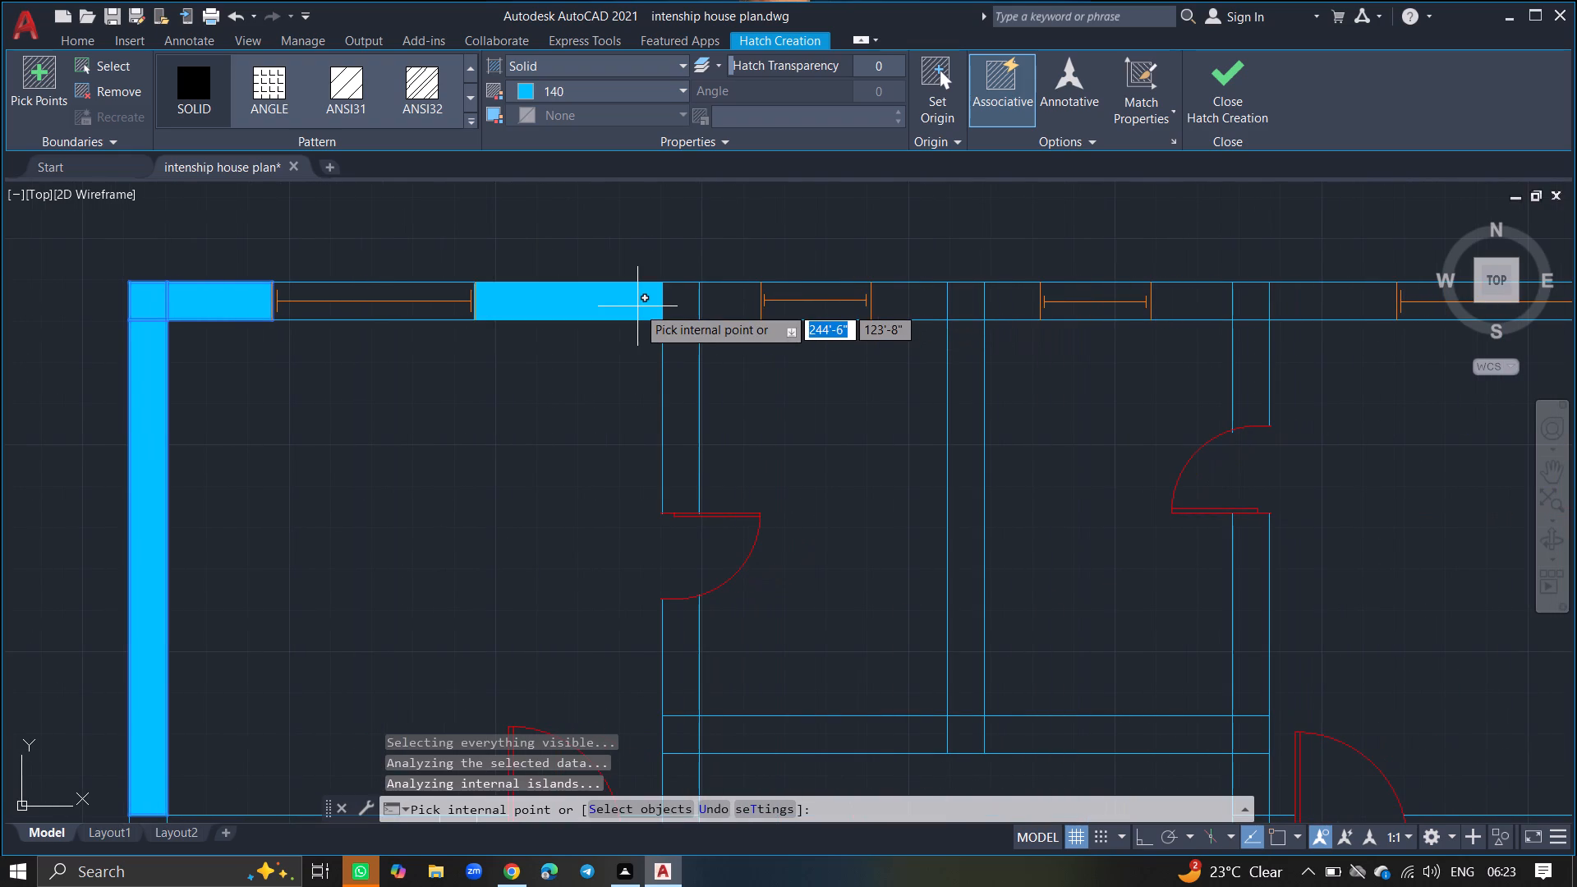
pyautogui.click(637, 306)
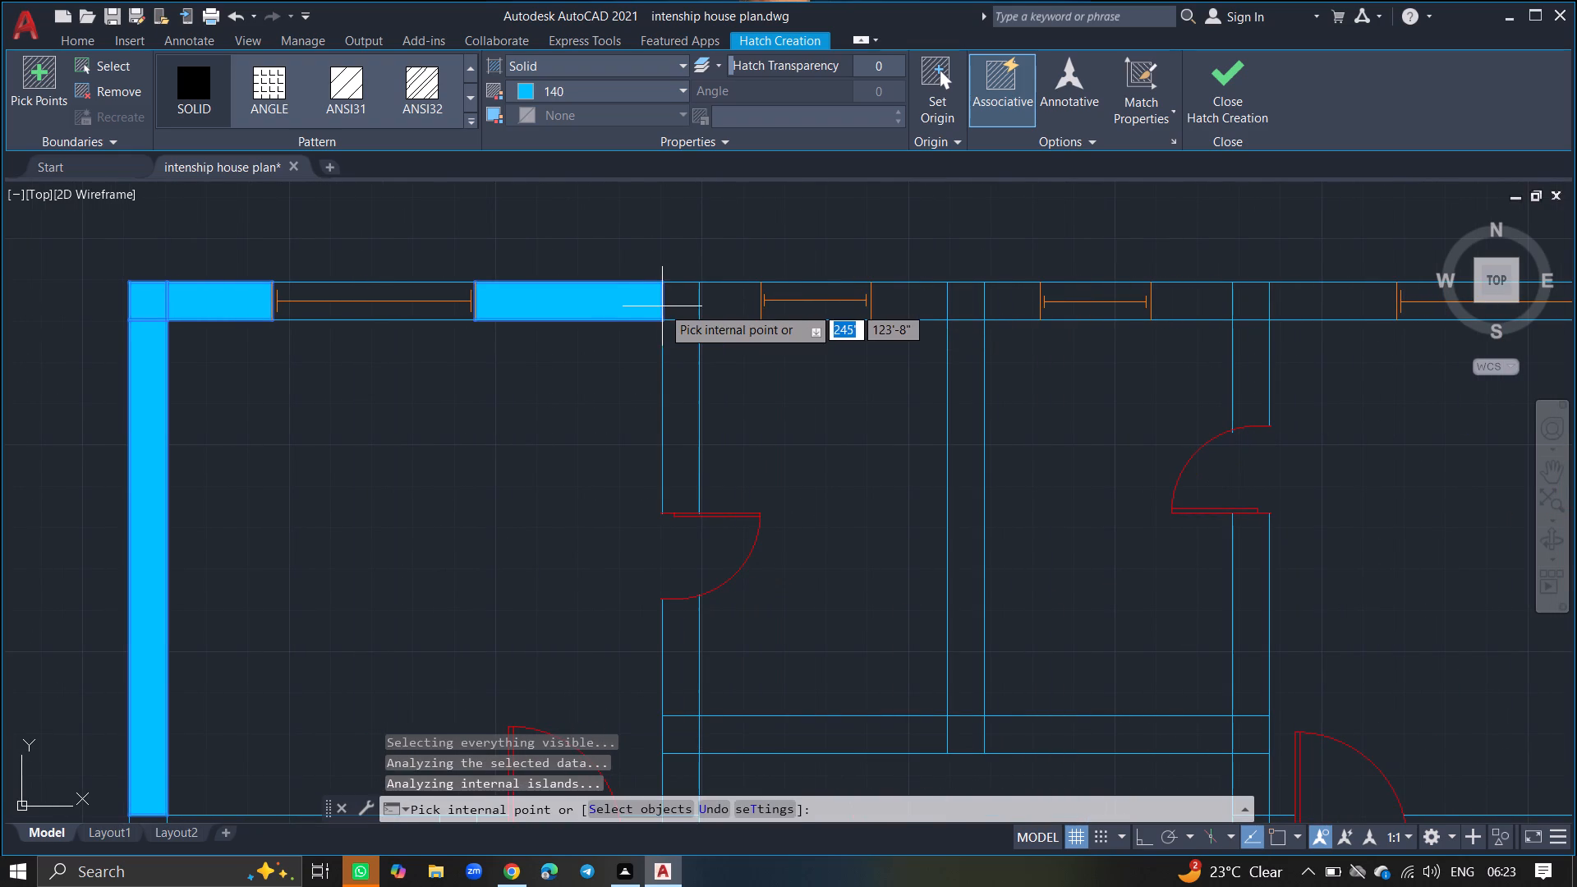
pyautogui.click(672, 306)
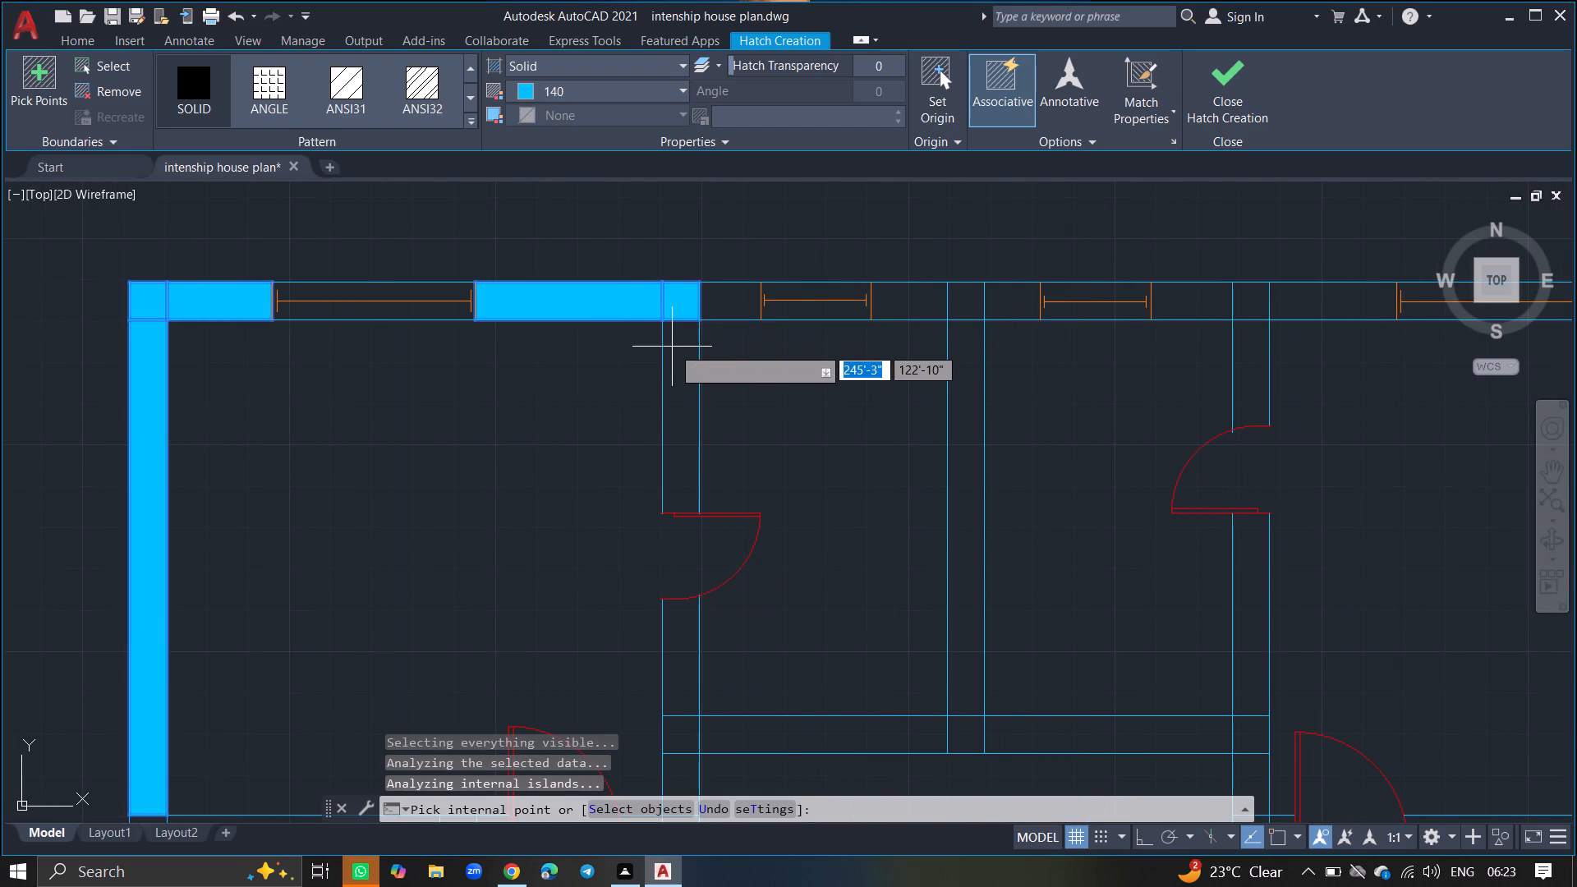
pyautogui.click(672, 347)
pyautogui.click(722, 297)
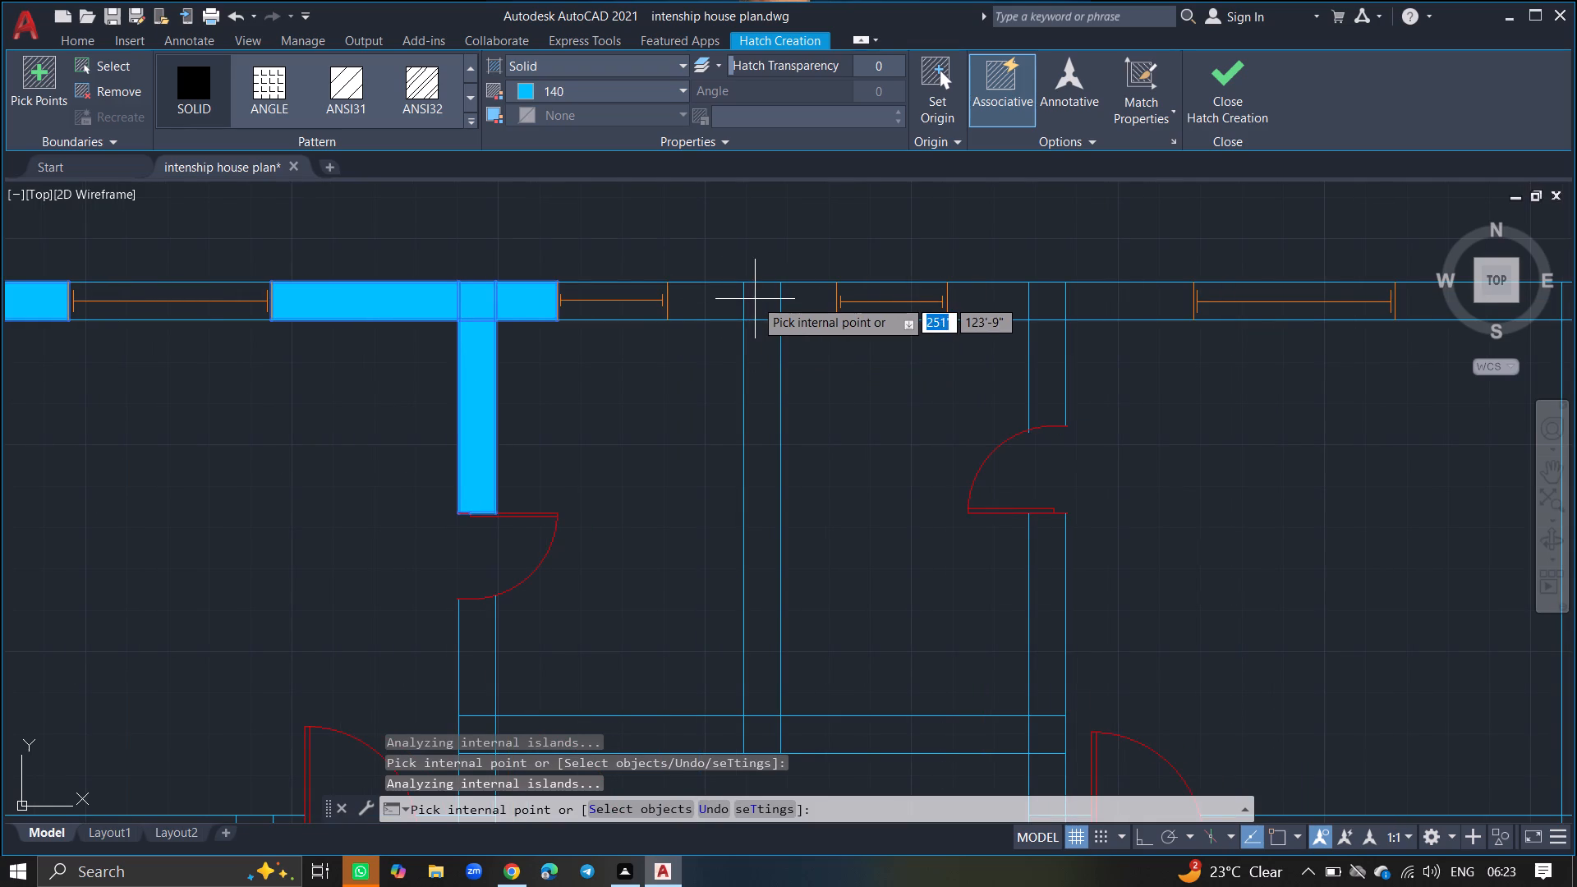
pyautogui.click(755, 299)
pyautogui.click(717, 304)
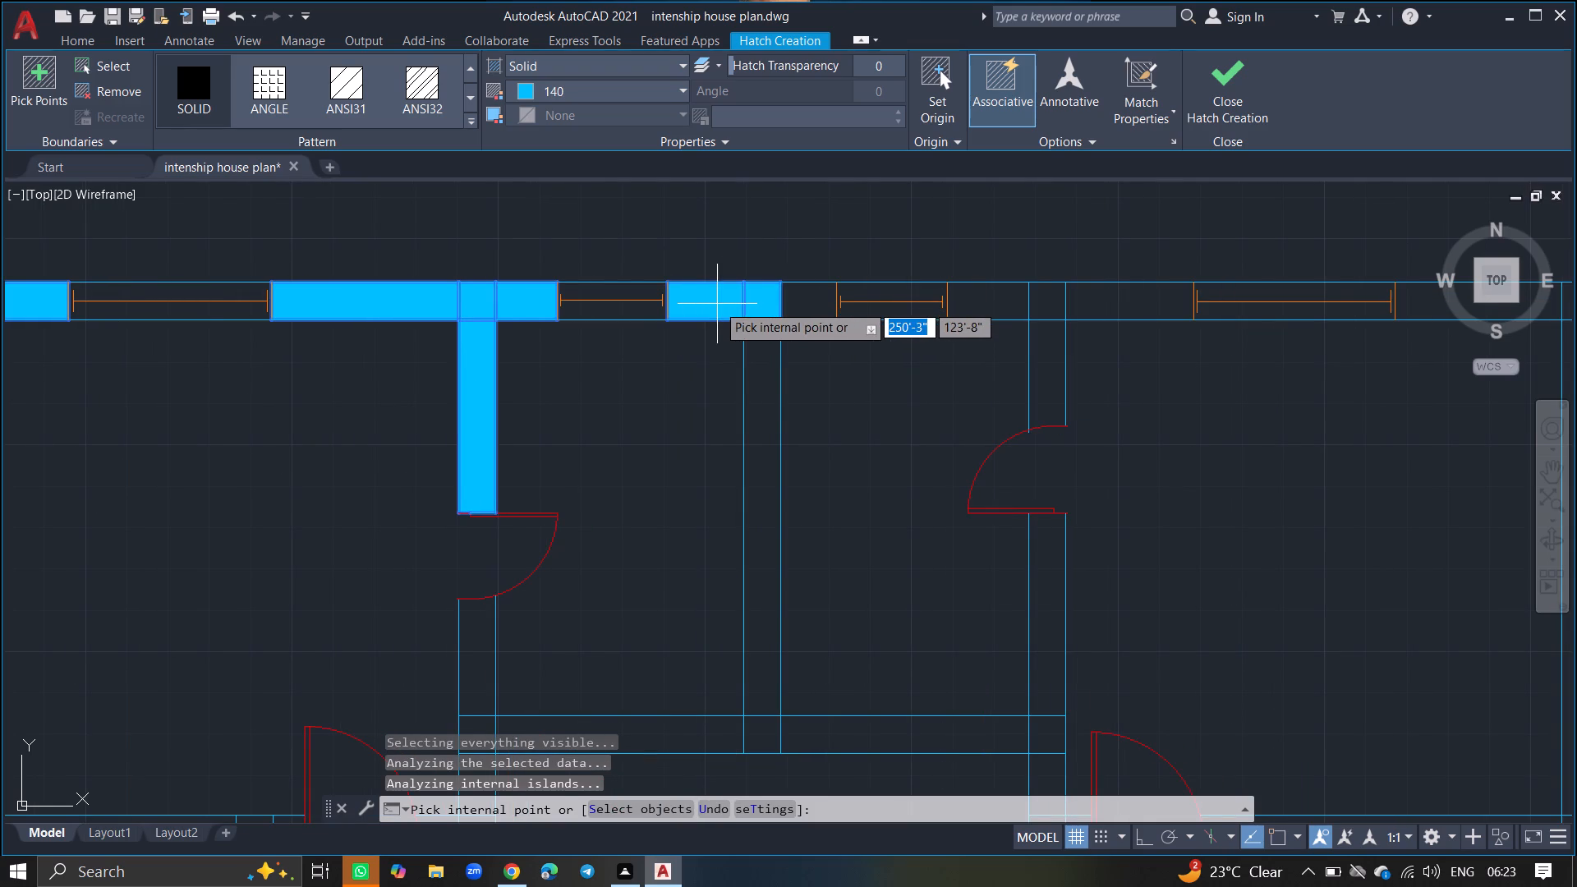
pyautogui.click(766, 377)
# Add solid hatch to the western small room's south wall and junctions, and its west wall from the door down to the corner.
pyautogui.keyDown('ctrl'); pyautogui.scroll(-4, 766, 377); pyautogui.keyUp('ctrl')
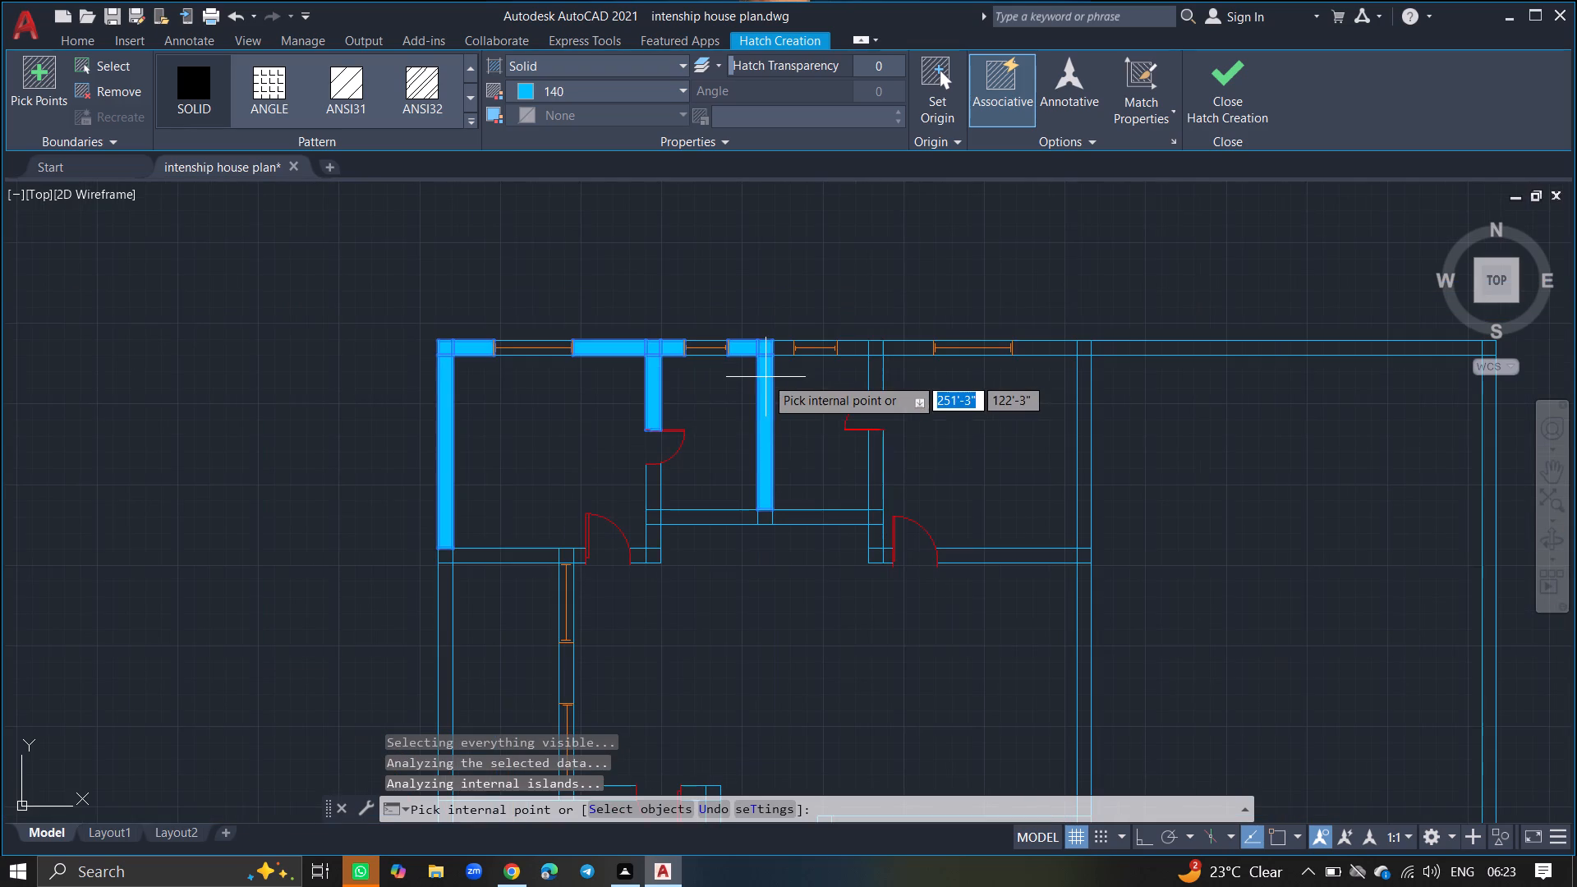
pyautogui.click(715, 517)
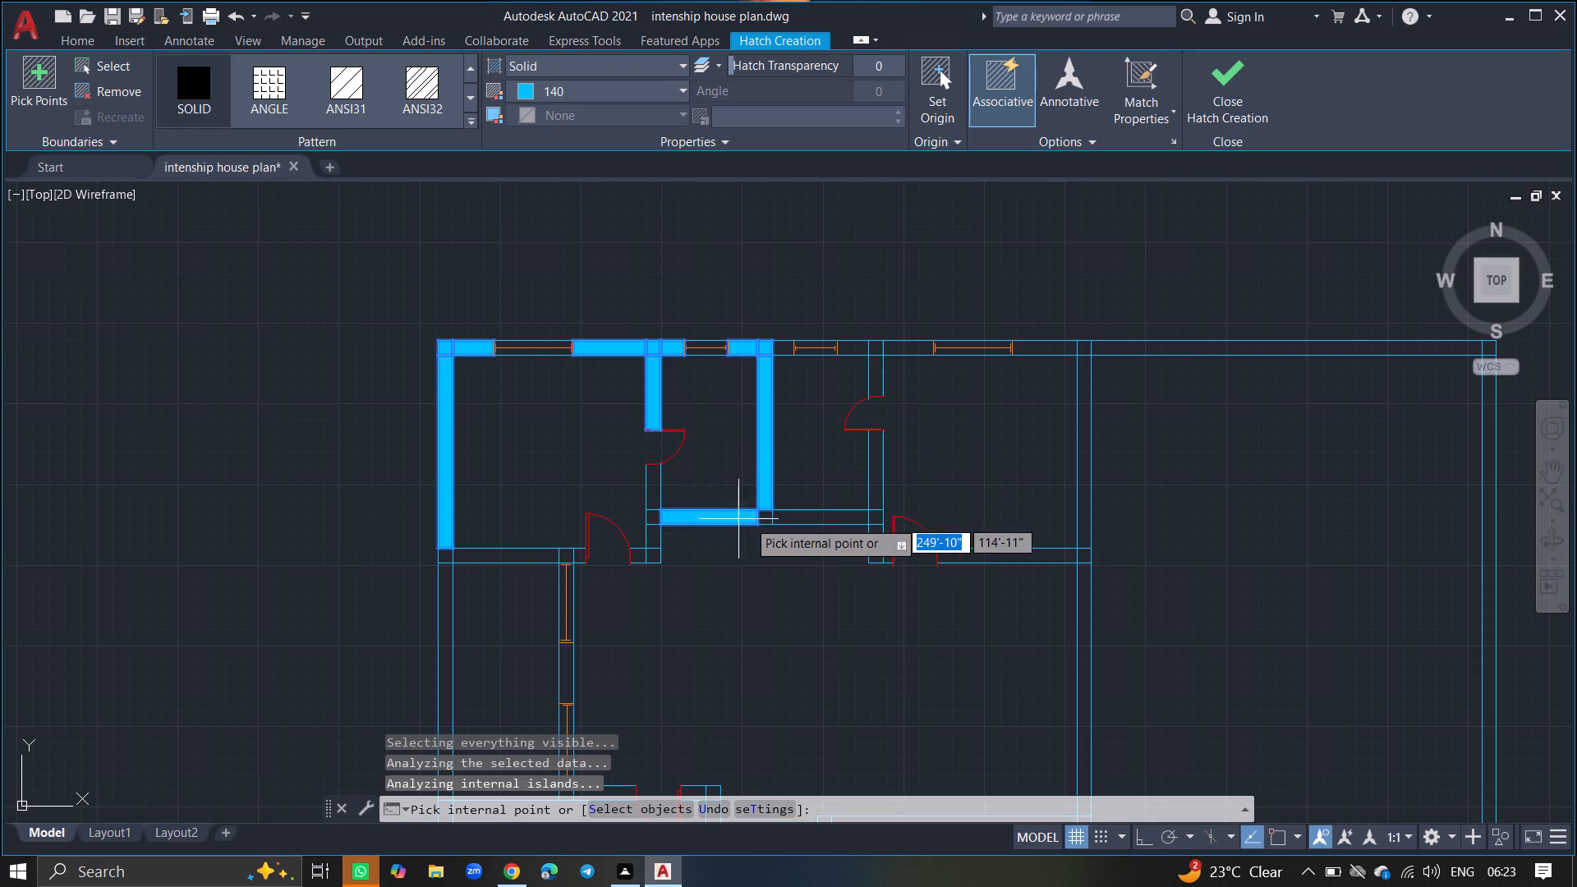
pyautogui.click(763, 520)
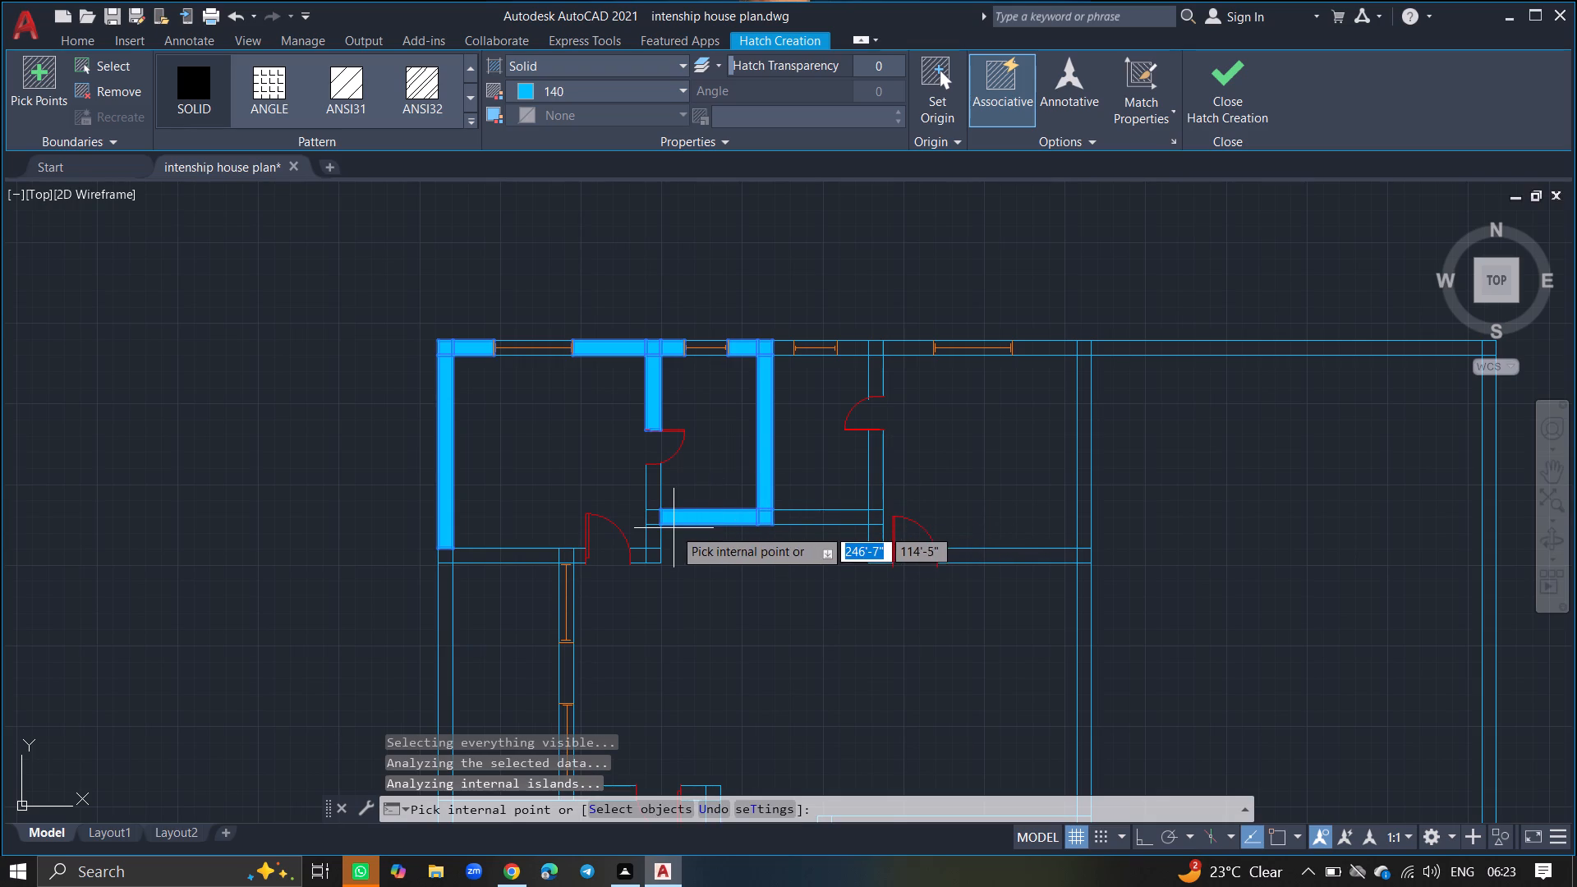
pyautogui.click(648, 521)
pyautogui.keyDown('ctrl'); pyautogui.scroll(5, 648, 521); pyautogui.keyUp('ctrl')
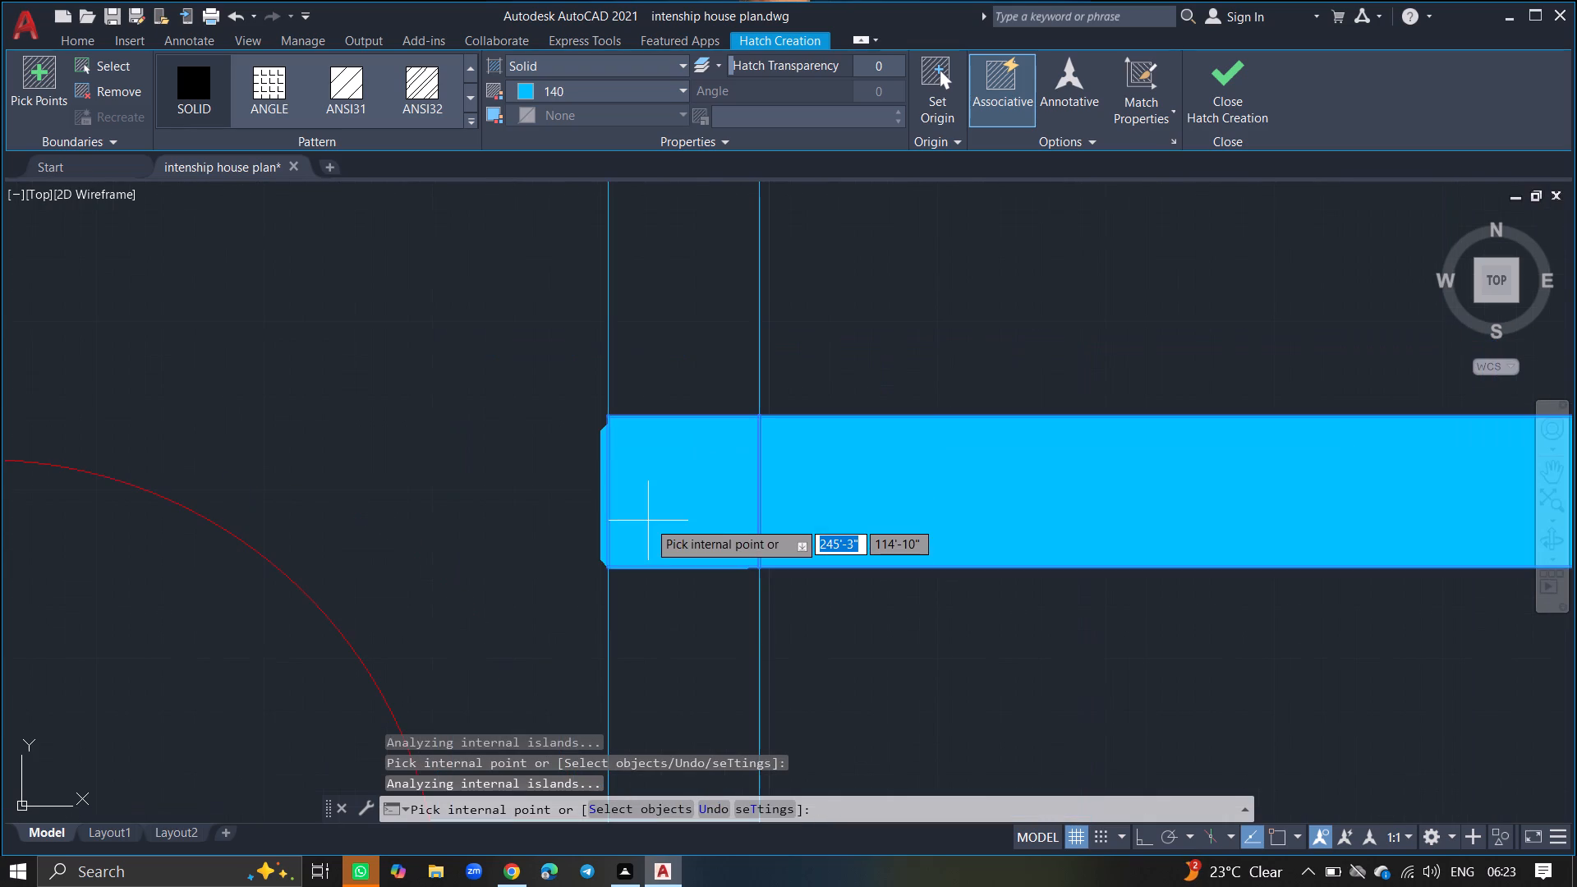
pyautogui.click(672, 337)
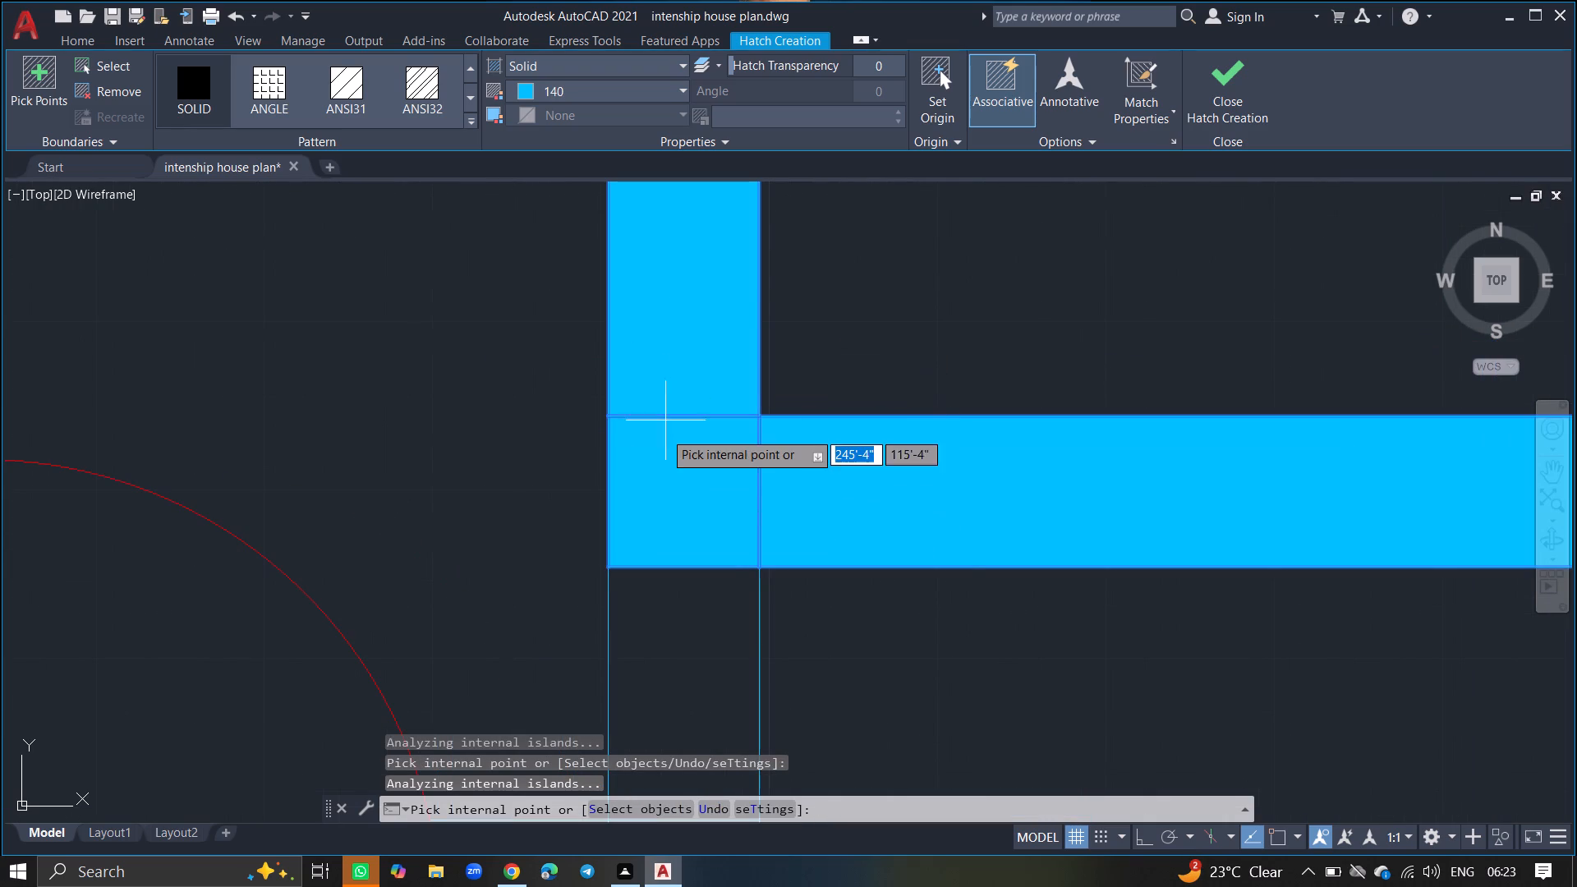
pyautogui.keyDown('ctrl'); pyautogui.scroll(-5, 662, 441); pyautogui.keyUp('ctrl')
pyautogui.click(660, 499)
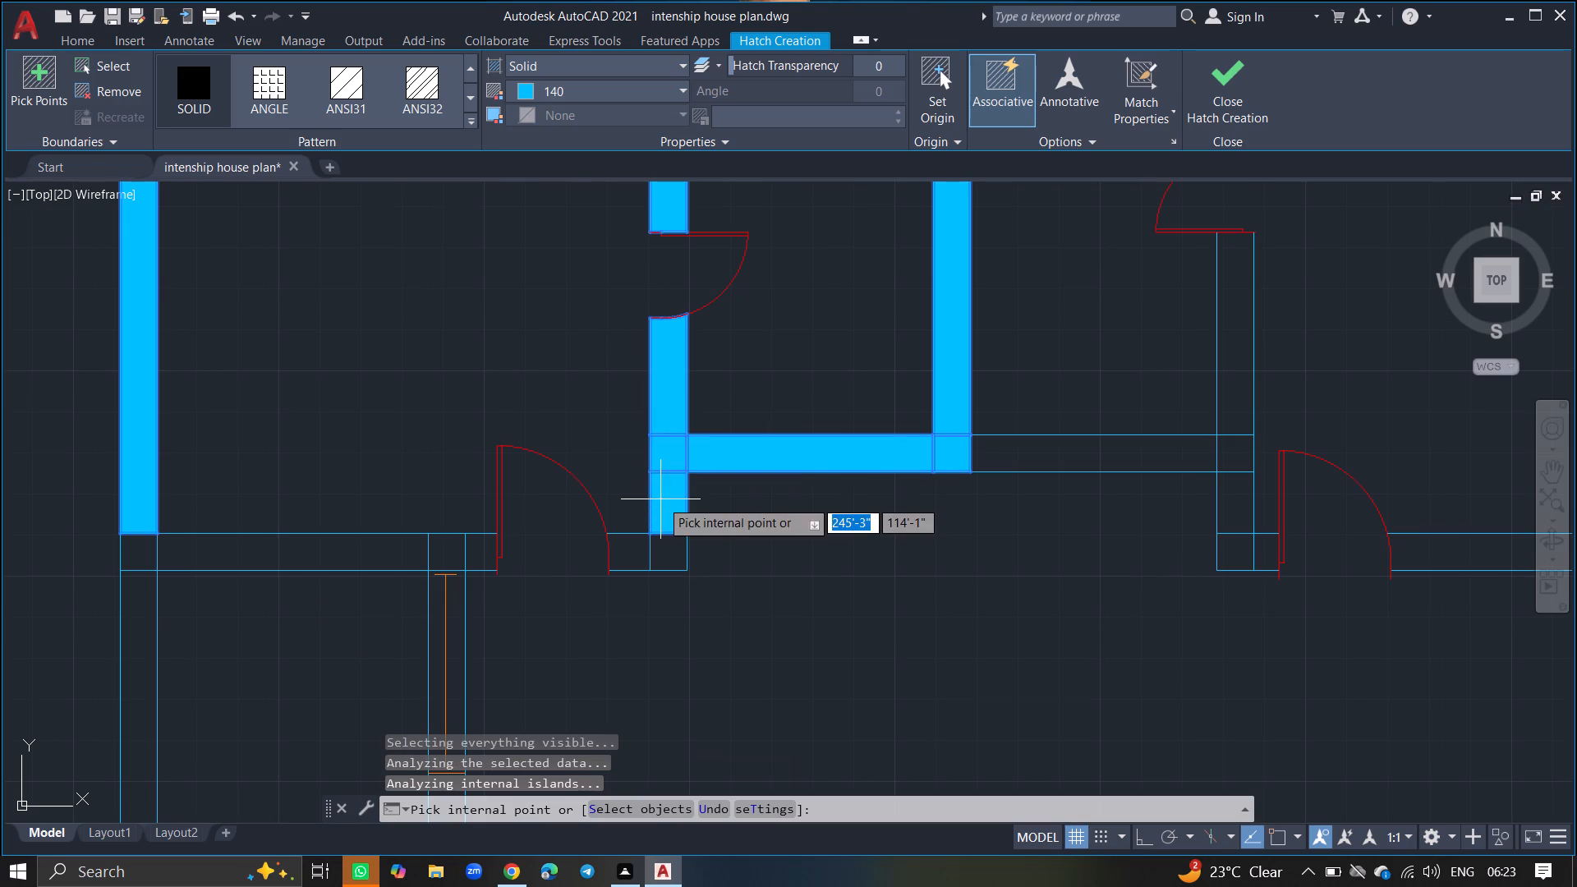
pyautogui.click(661, 559)
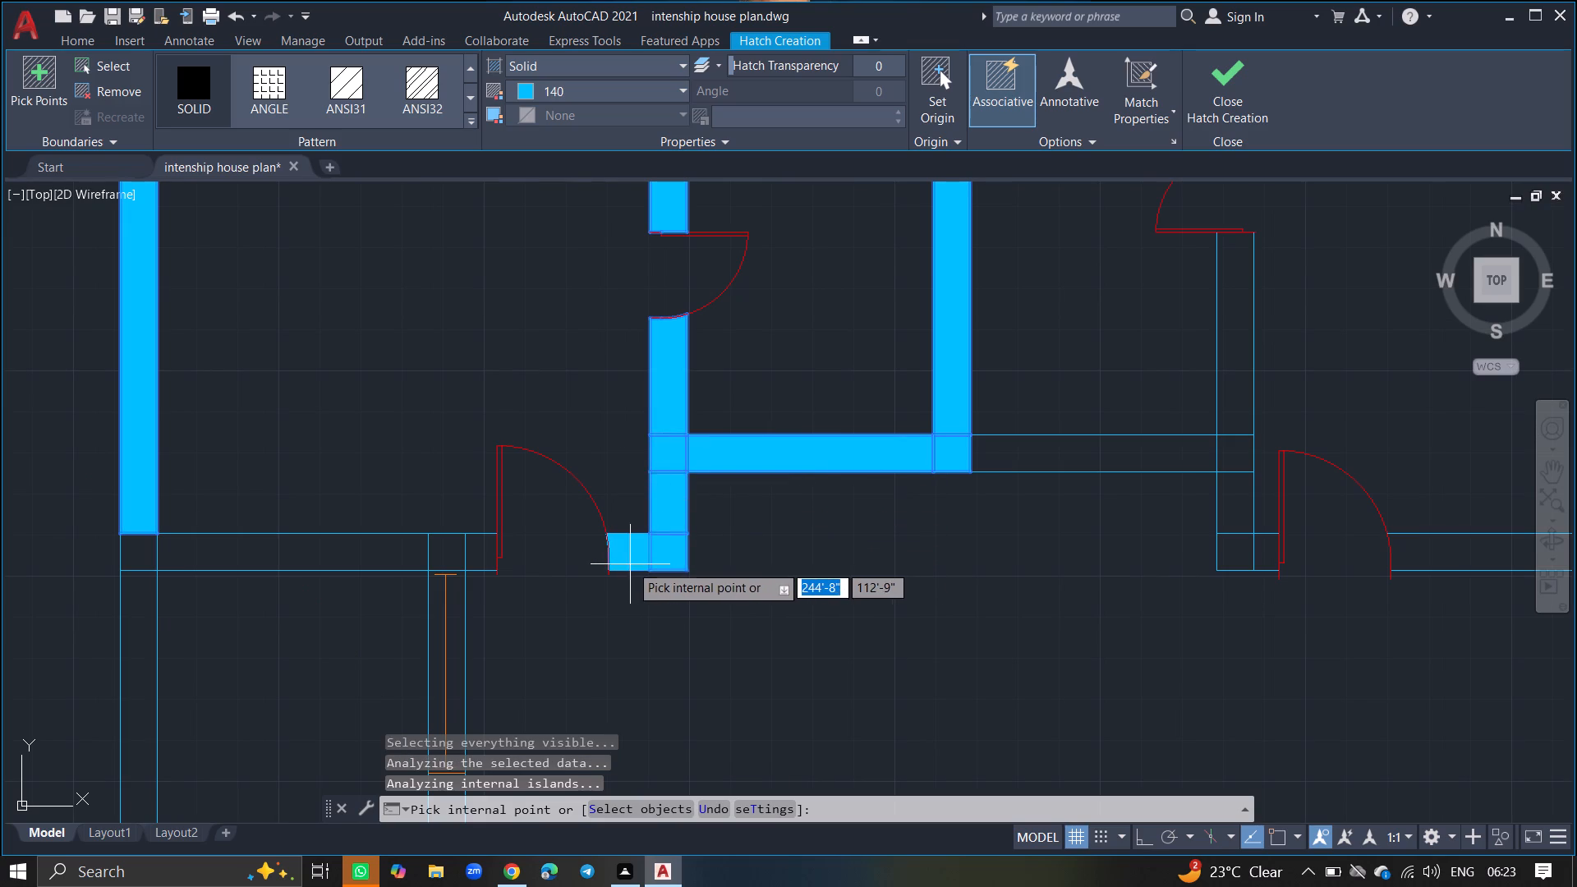
# Add solid hatch to the northwest room's south wall on both sides of its door, including the partition junction and southwest corner.
pyautogui.click(630, 564)
pyautogui.click(474, 558)
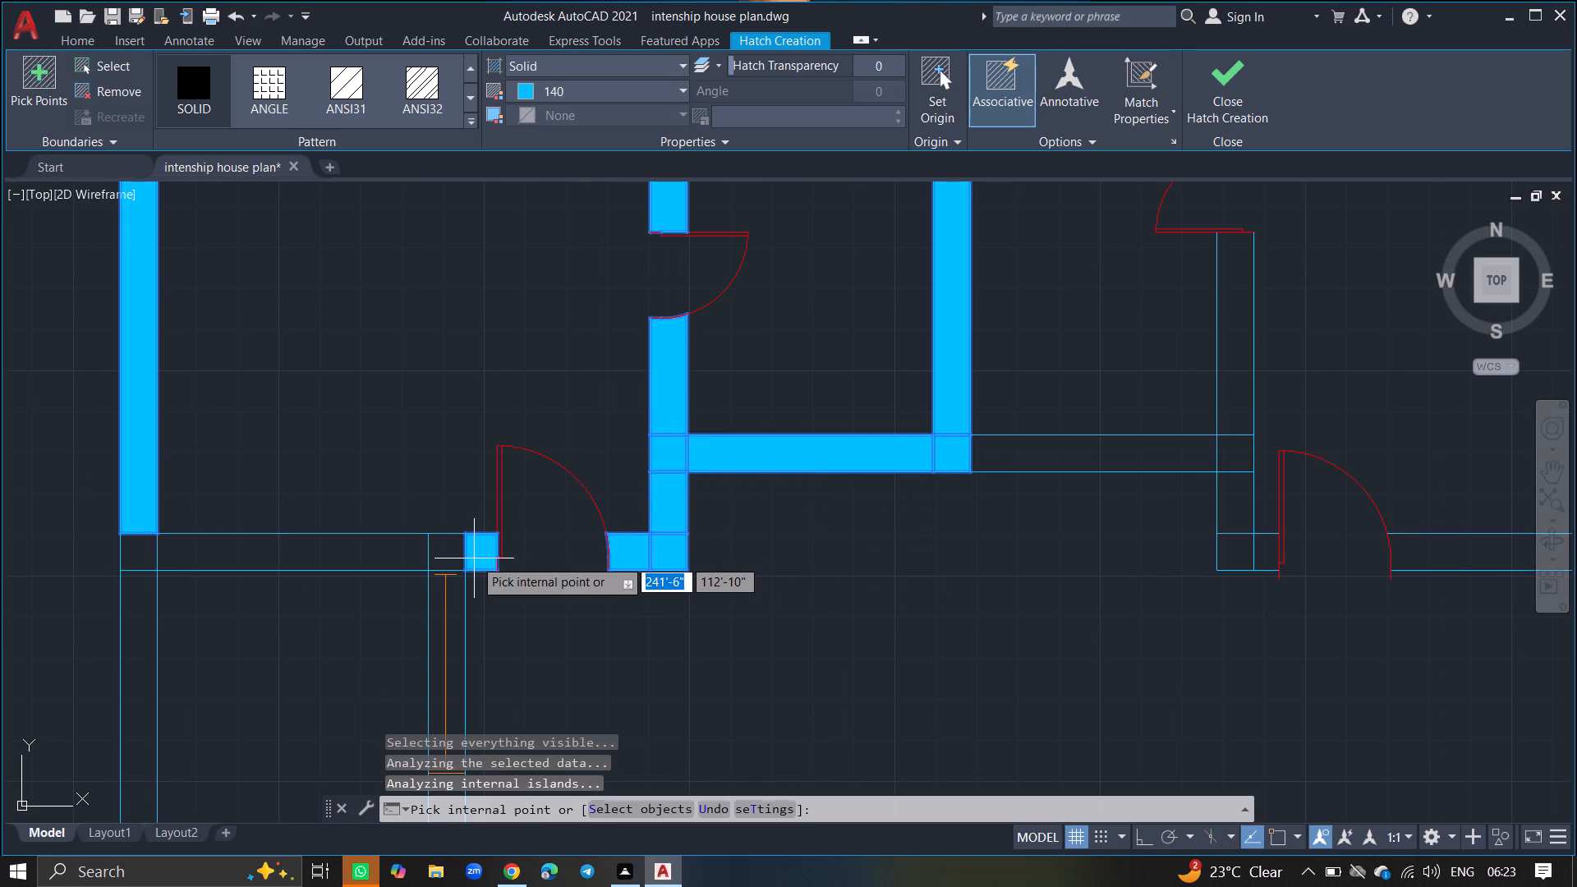
pyautogui.click(474, 558)
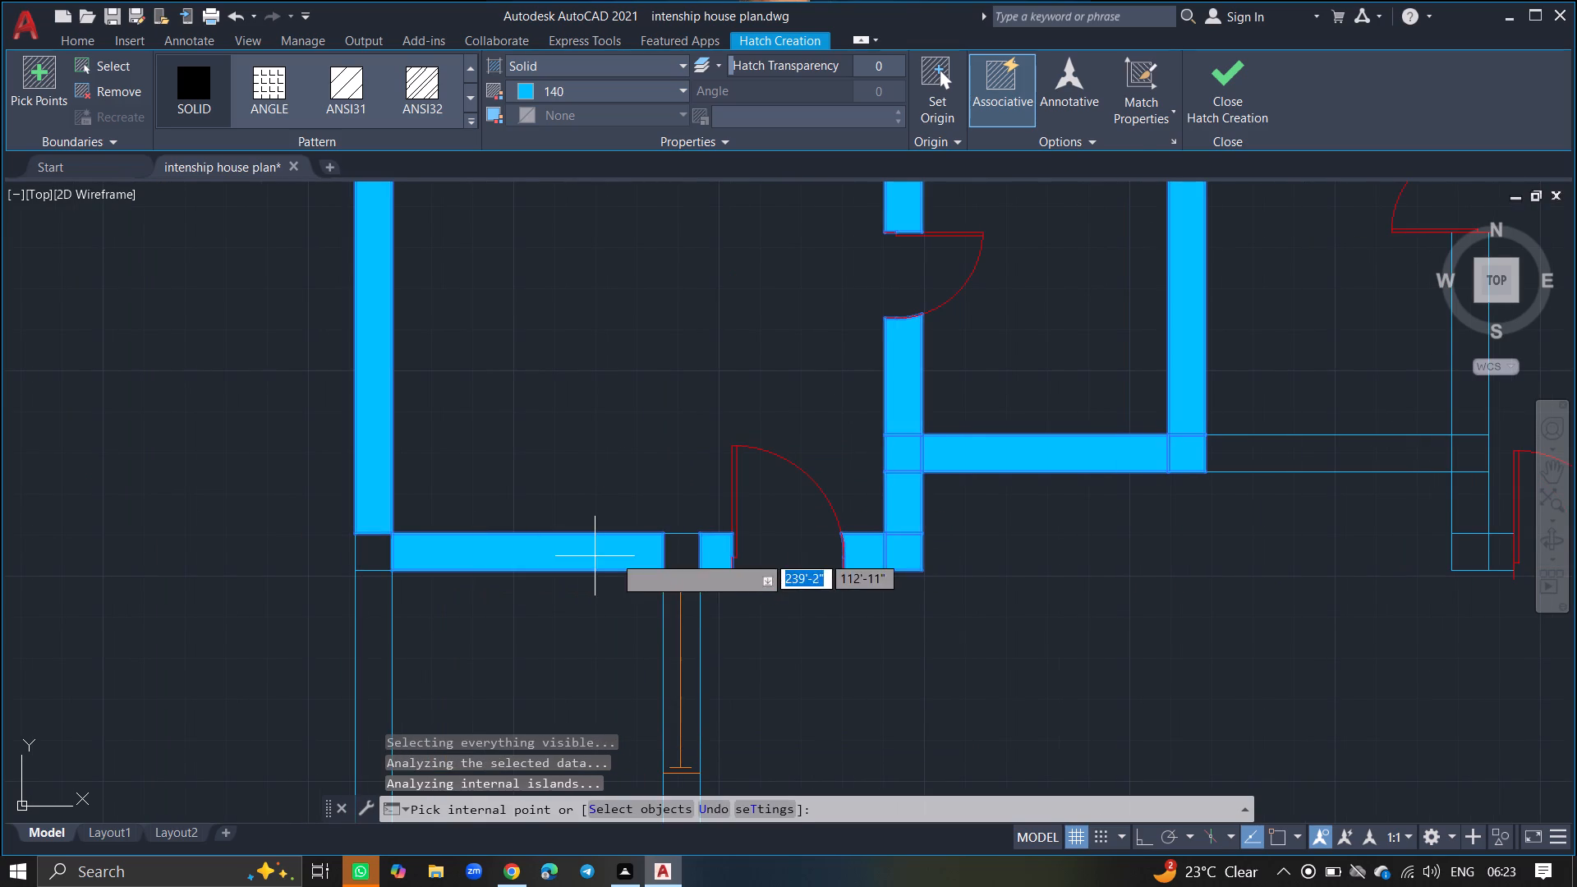
pyautogui.click(688, 545)
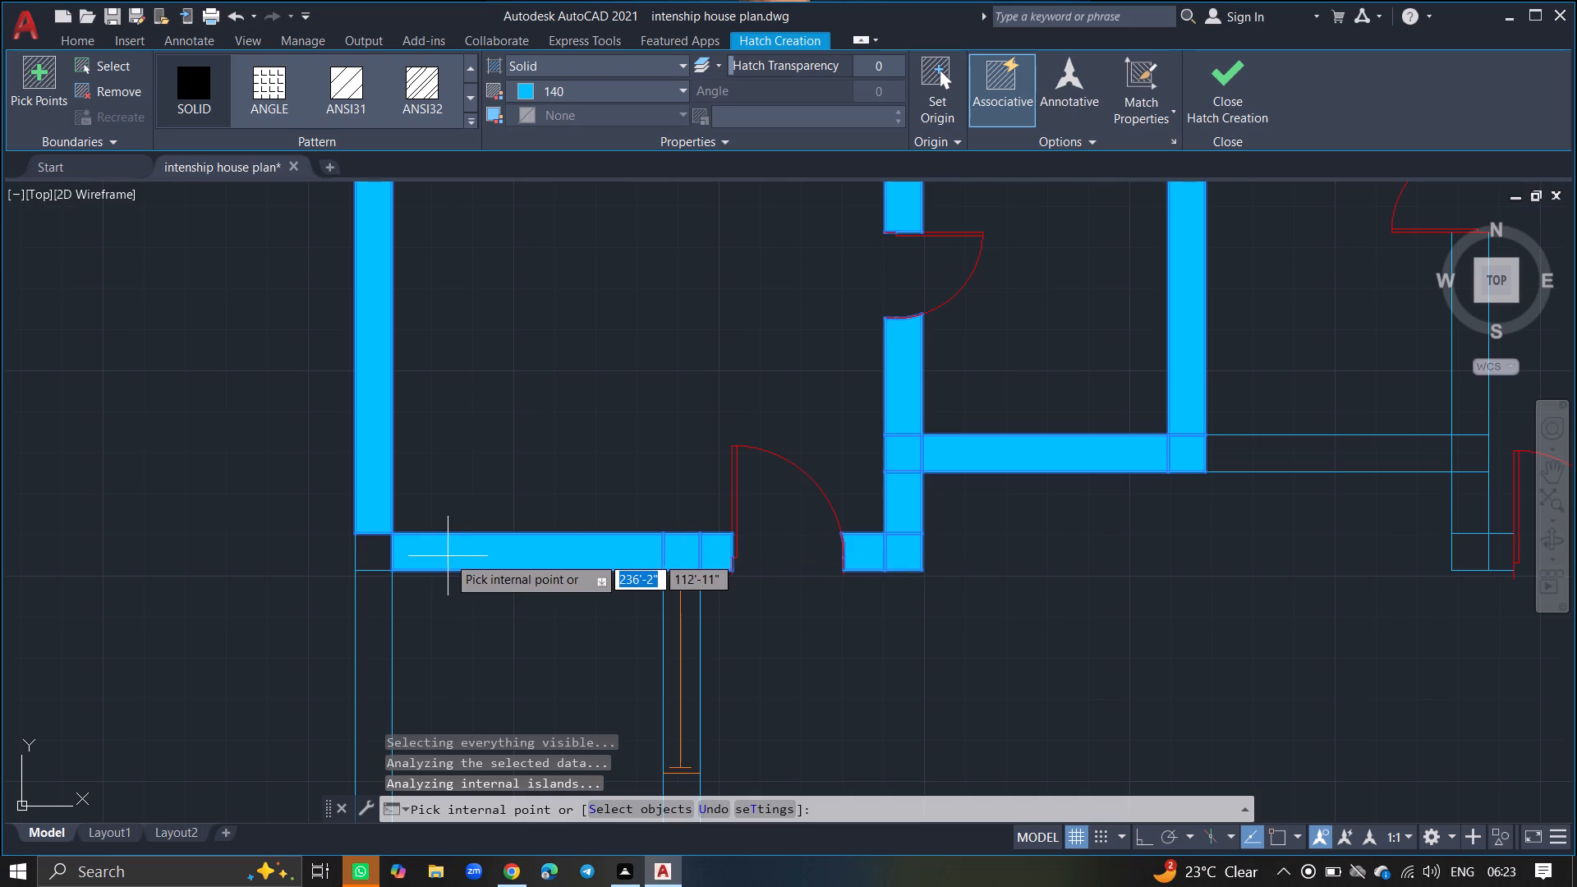
pyautogui.click(375, 552)
# Add solid hatch to the narrow western room's west and south walls, corner and junction, and the east wall section between its two windows.
pyautogui.keyDown('ctrl'); pyautogui.scroll(-4, 375, 552); pyautogui.keyUp('ctrl')
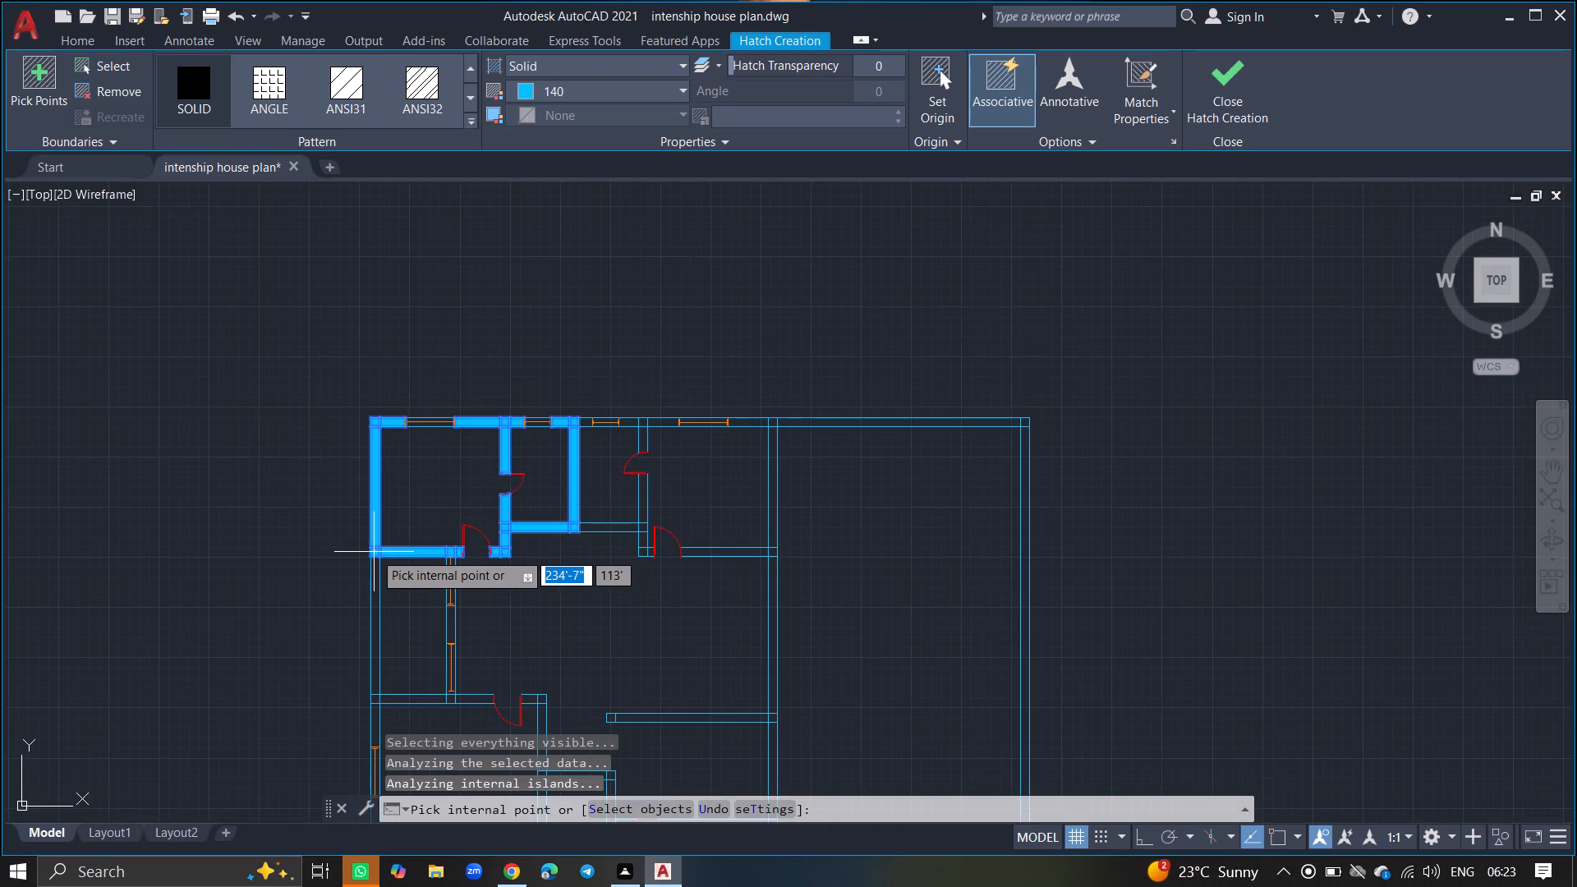
pyautogui.click(376, 593)
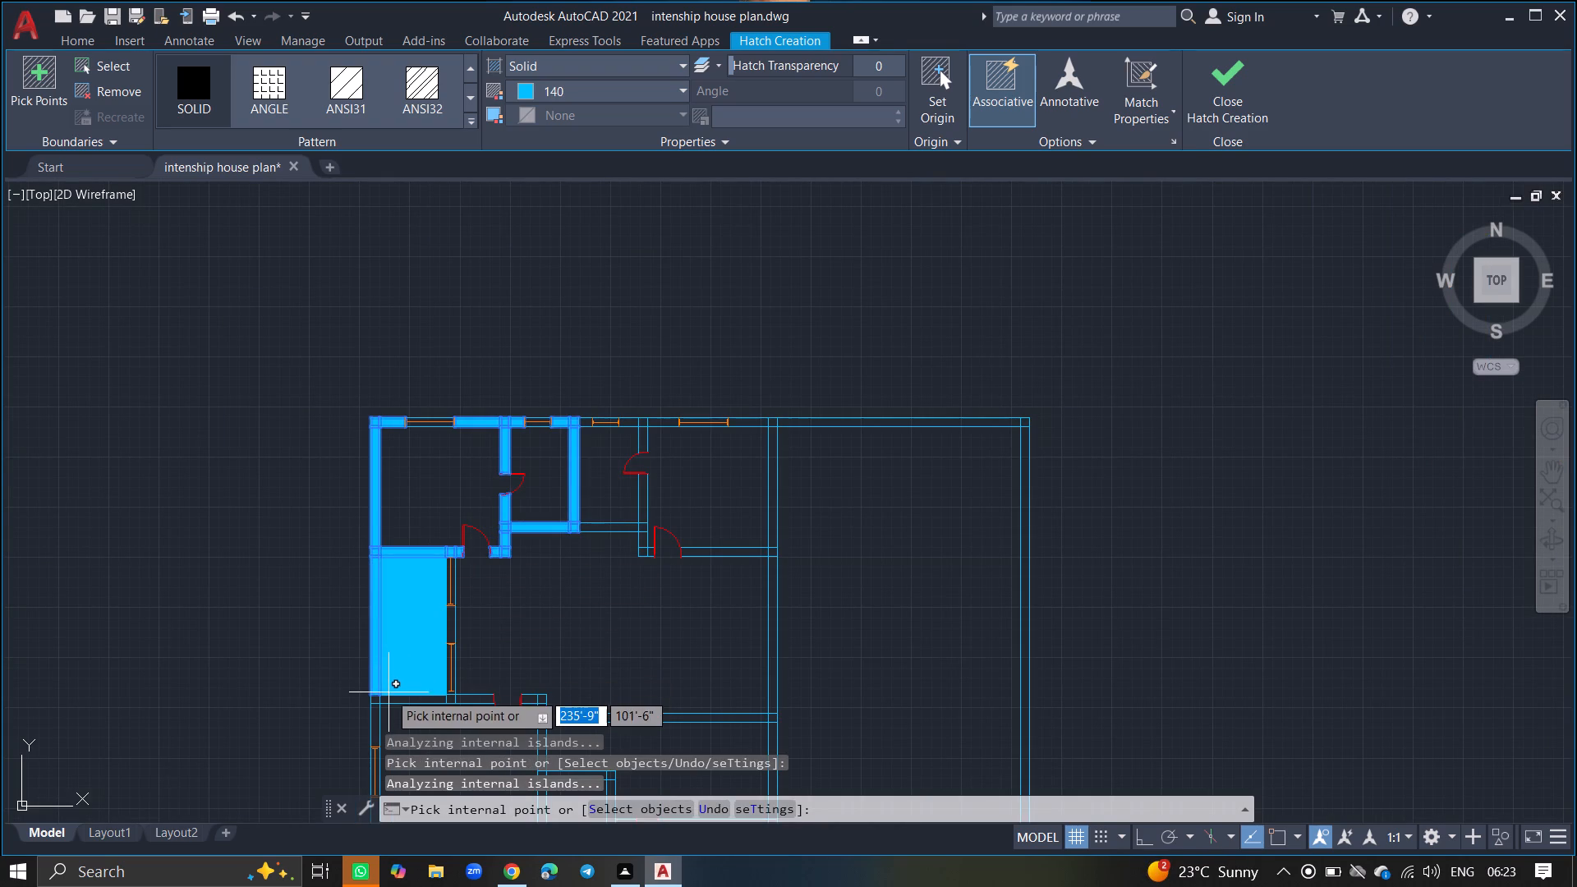
pyautogui.keyDown('ctrl'); pyautogui.scroll(5, 386, 701); pyautogui.keyUp('ctrl')
pyautogui.click(386, 701)
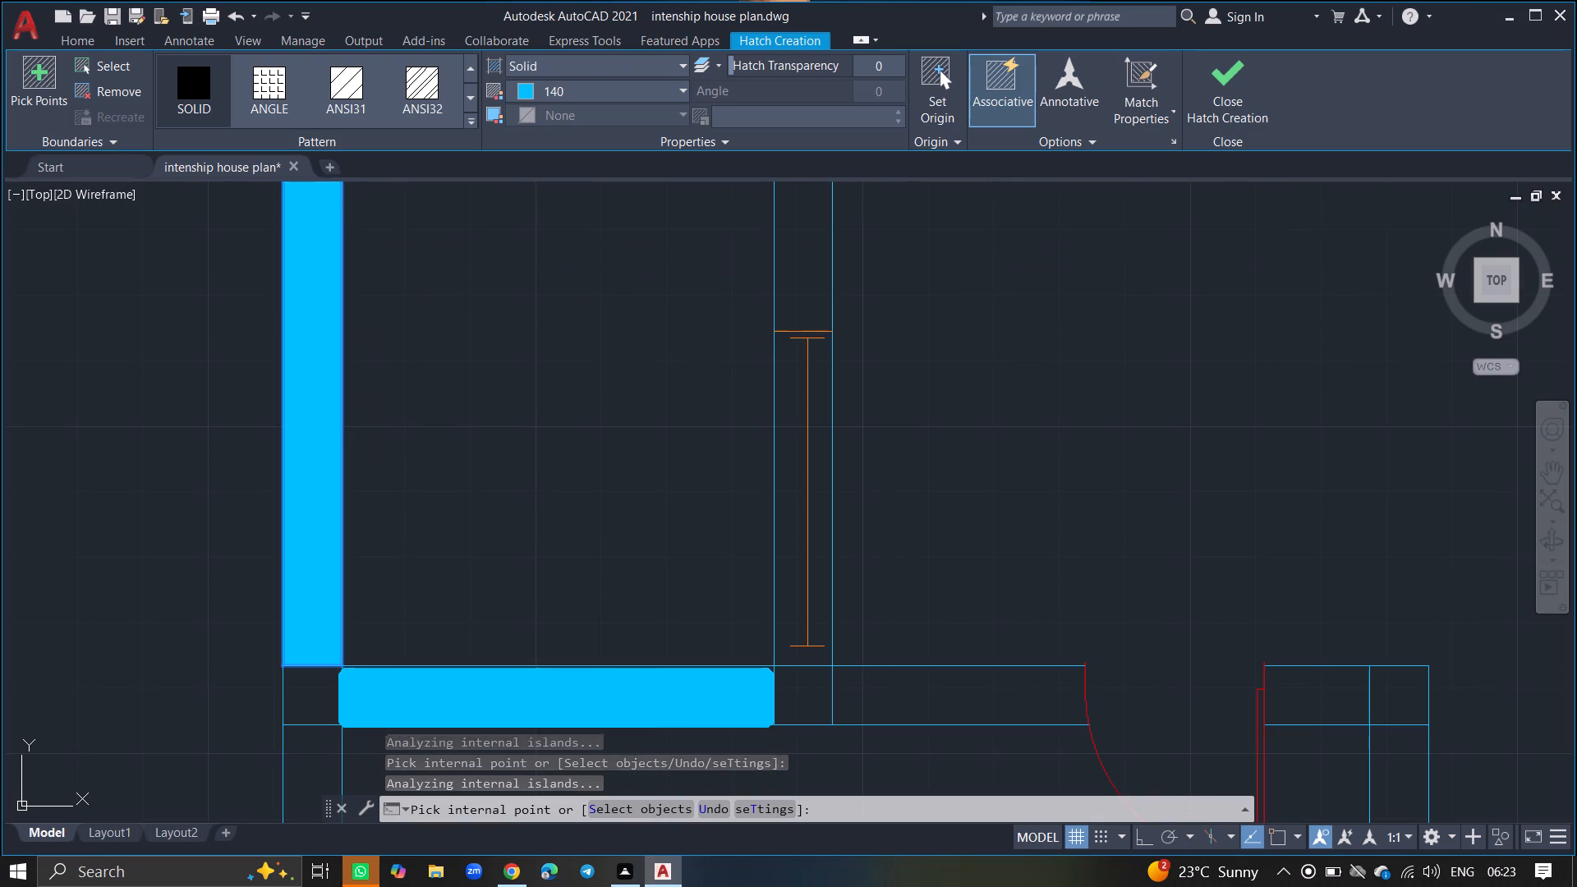
pyautogui.click(321, 706)
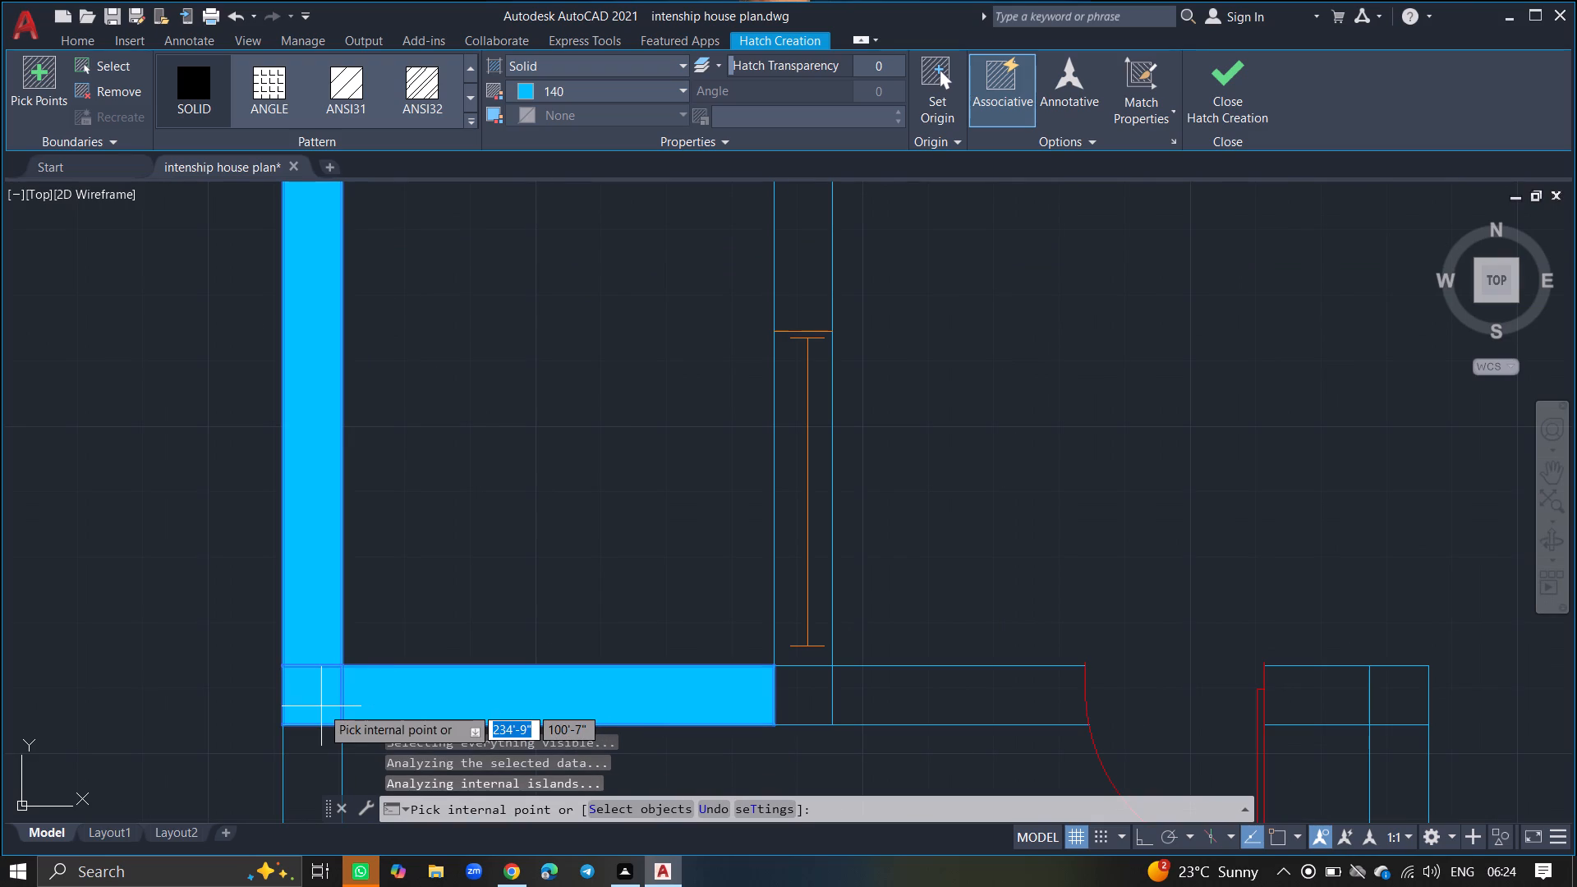
pyautogui.keyDown('ctrl'); pyautogui.scroll(-2, 321, 706); pyautogui.keyUp('ctrl')
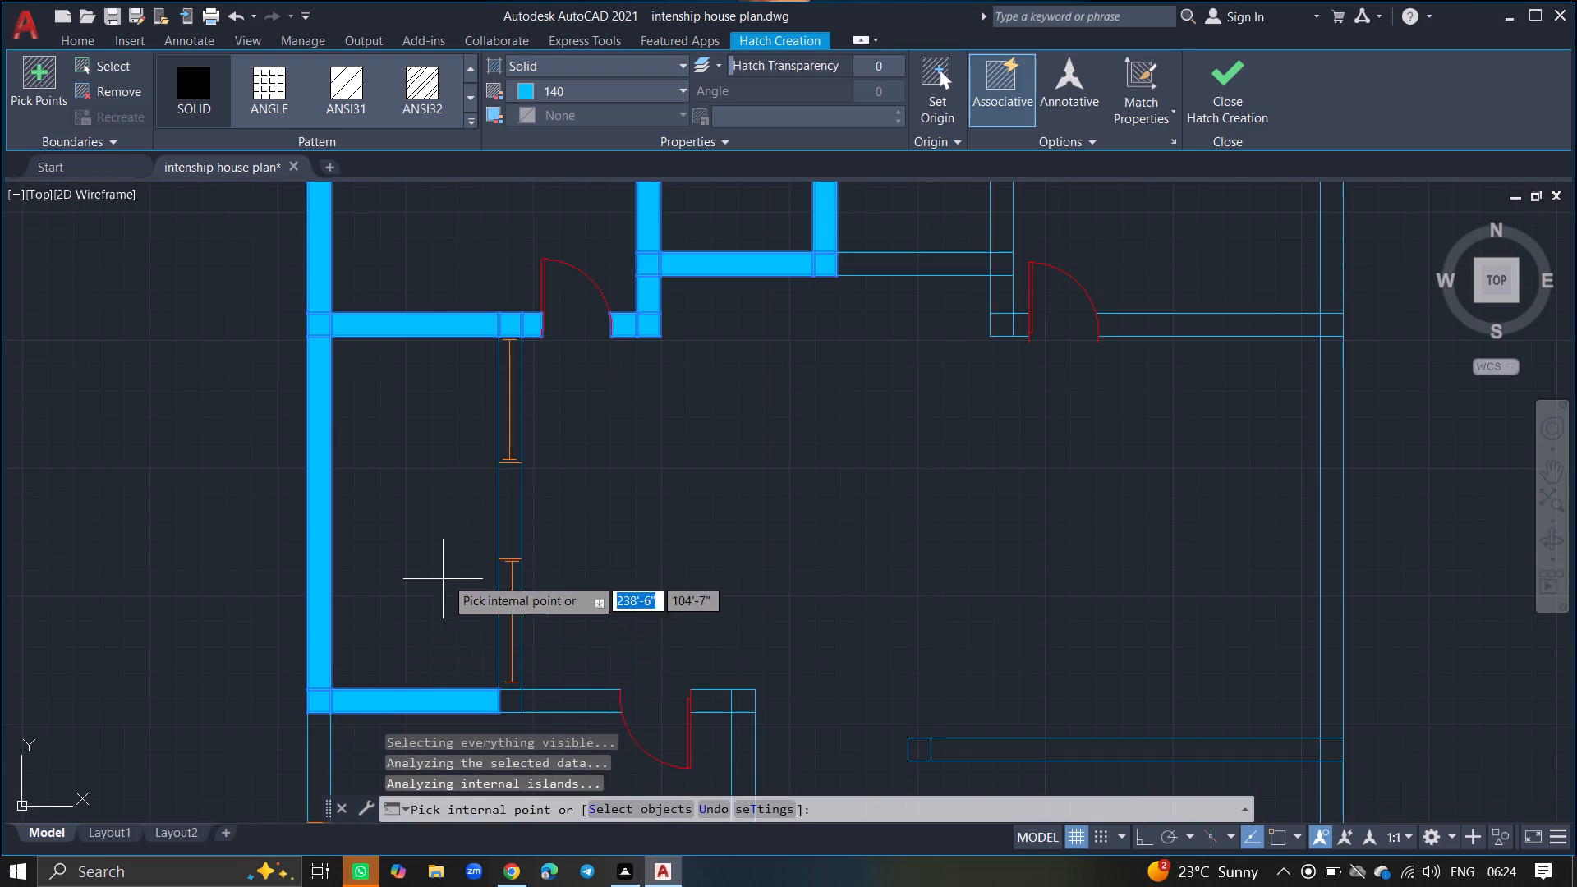
pyautogui.click(503, 525)
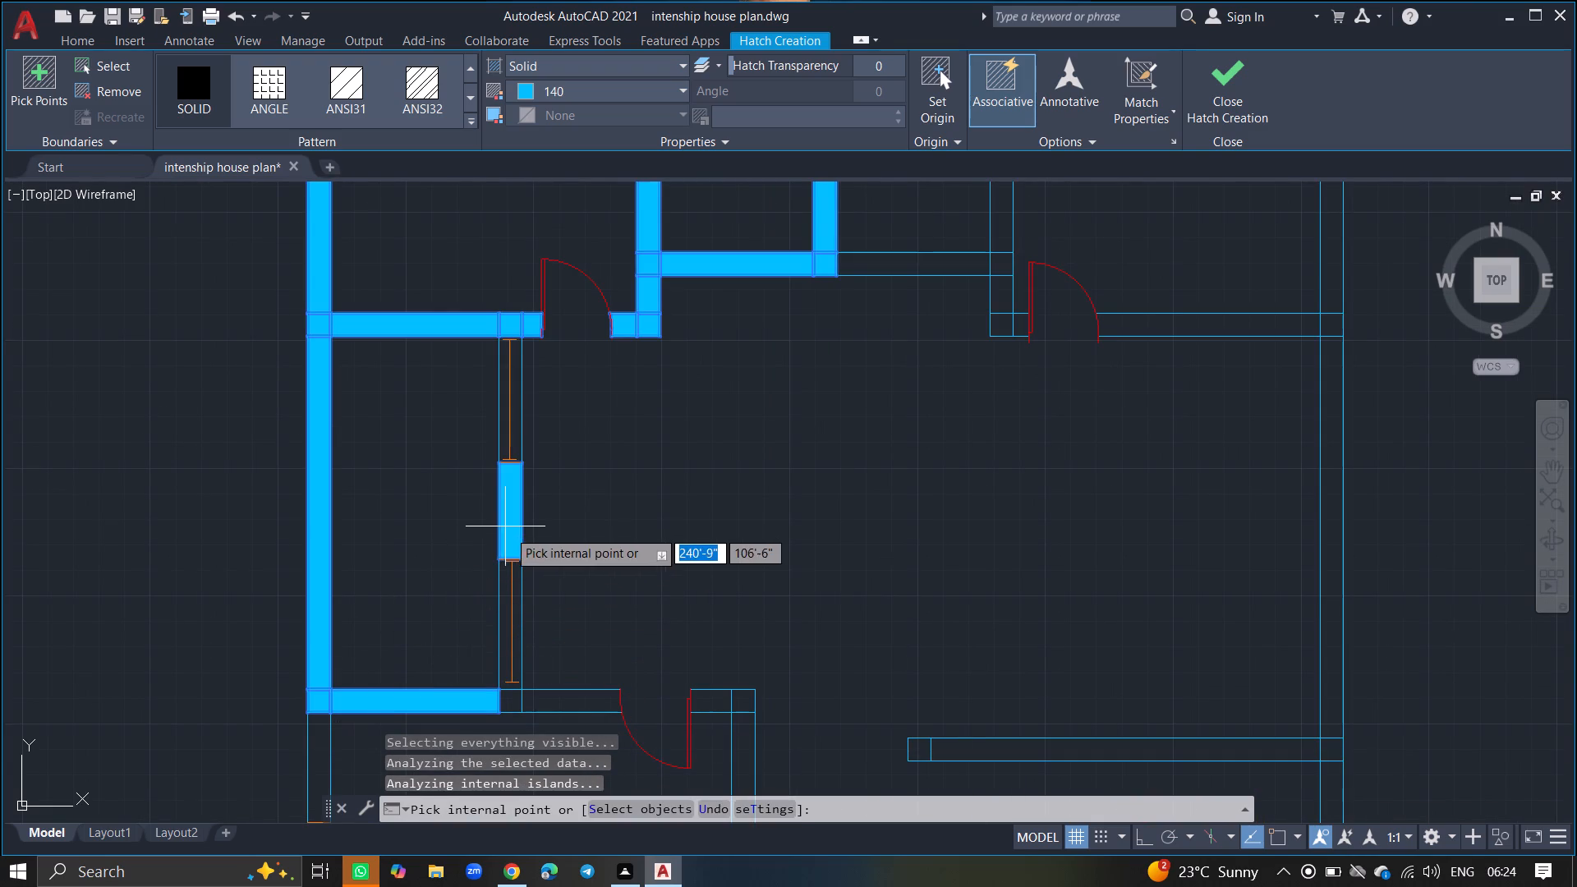
pyautogui.click(530, 701)
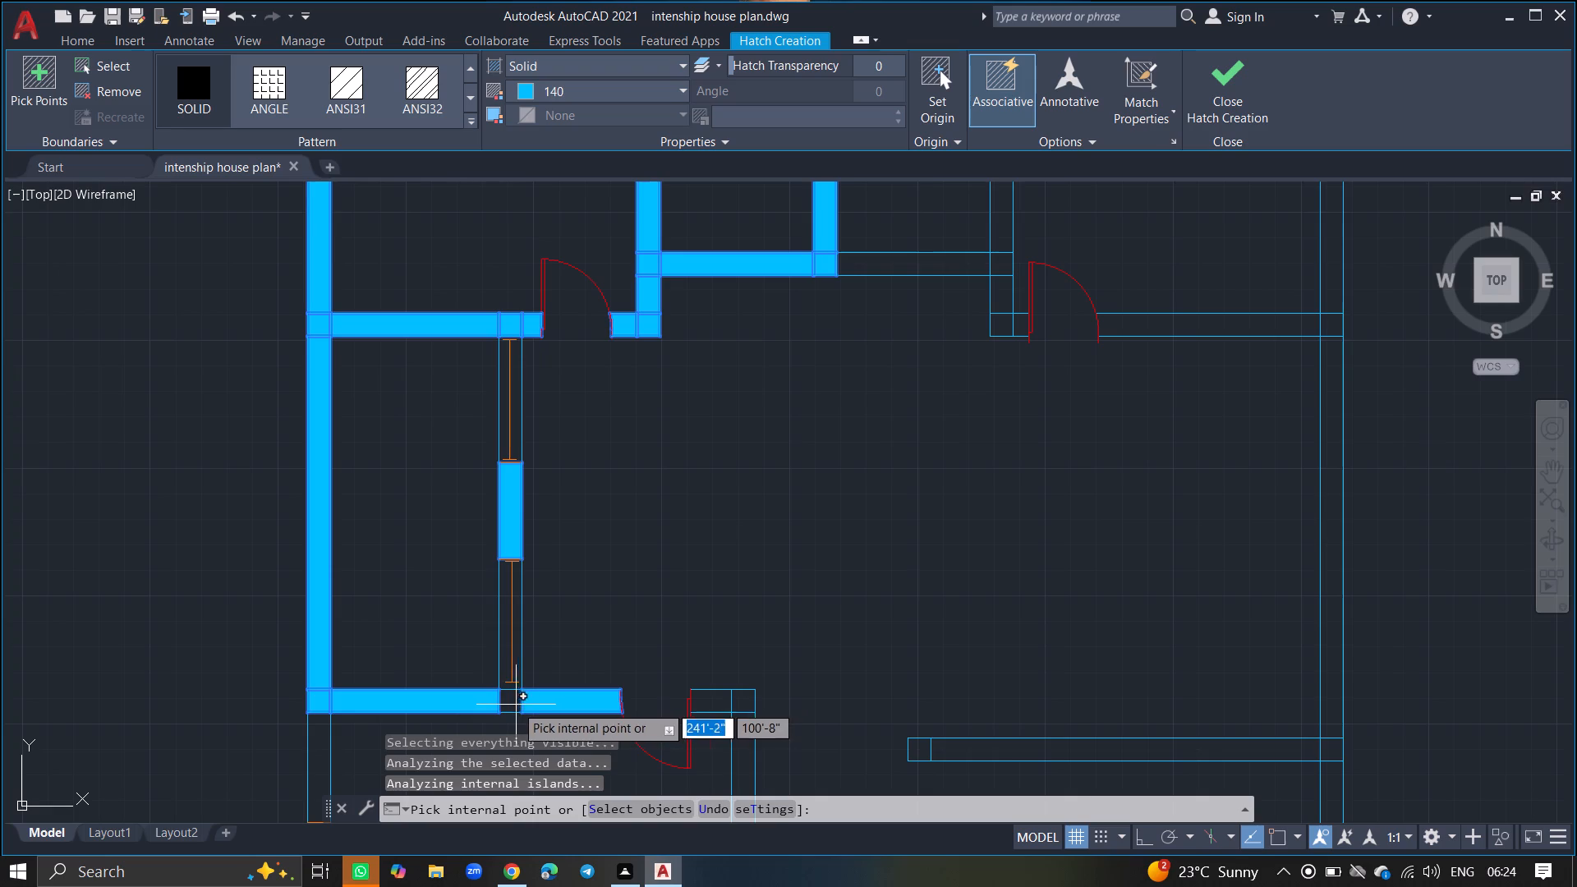
pyautogui.click(512, 705)
# Add solid hatch to the second small room's south wall, its east partition below the door, the junctions, and both sides of the adjacent door.
pyautogui.keyDown('ctrl'); pyautogui.scroll(-2, 618, 575); pyautogui.keyUp('ctrl')
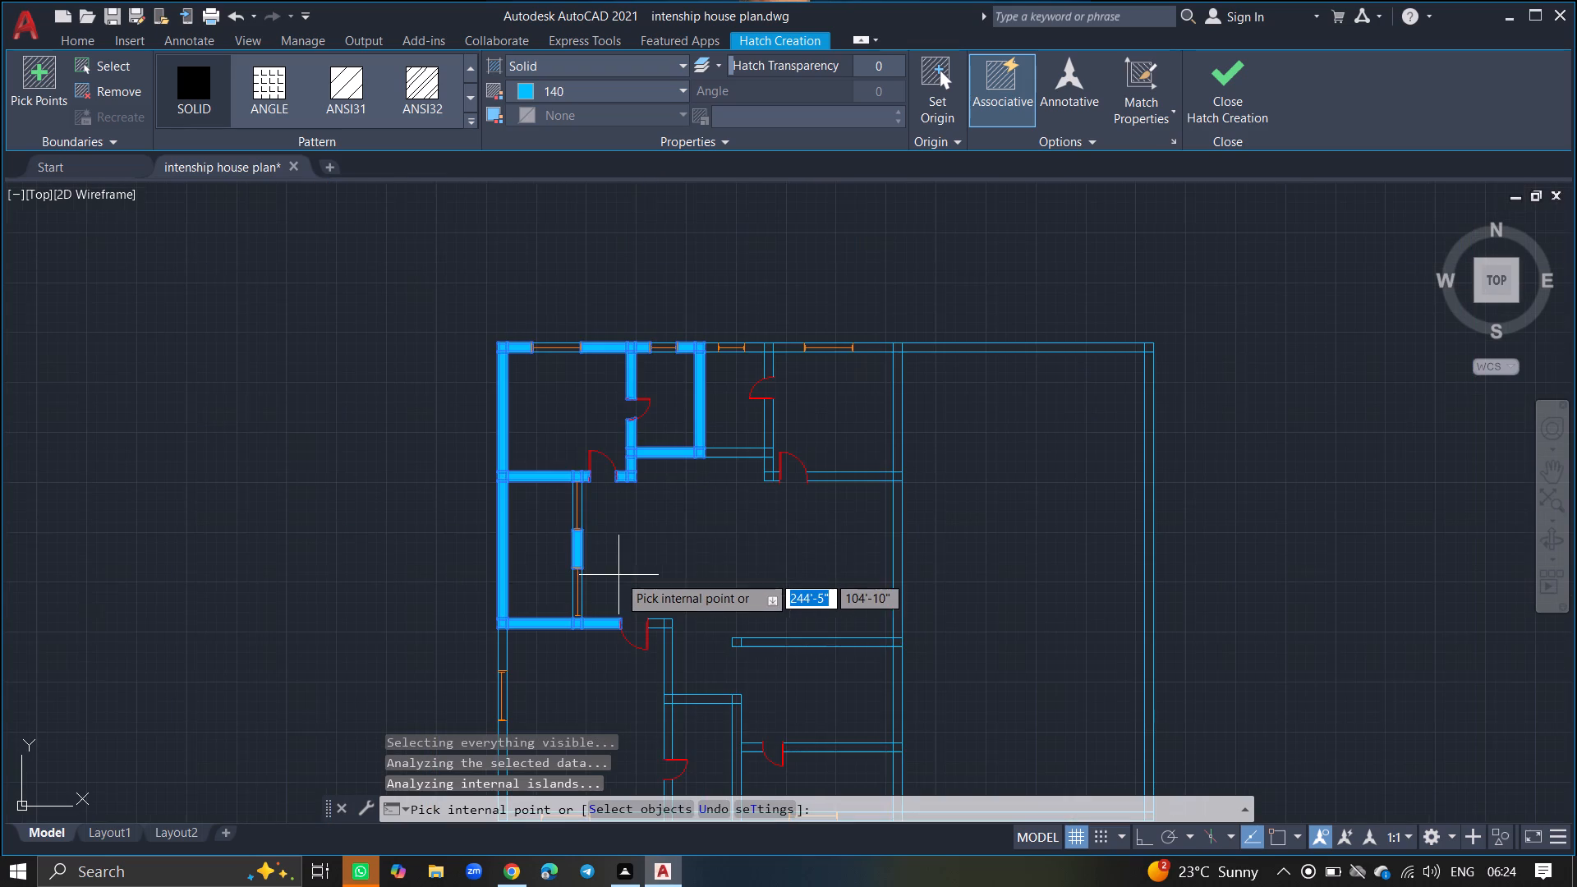
pyautogui.click(719, 456)
pyautogui.keyDown('ctrl'); pyautogui.scroll(4, 719, 456); pyautogui.keyUp('ctrl')
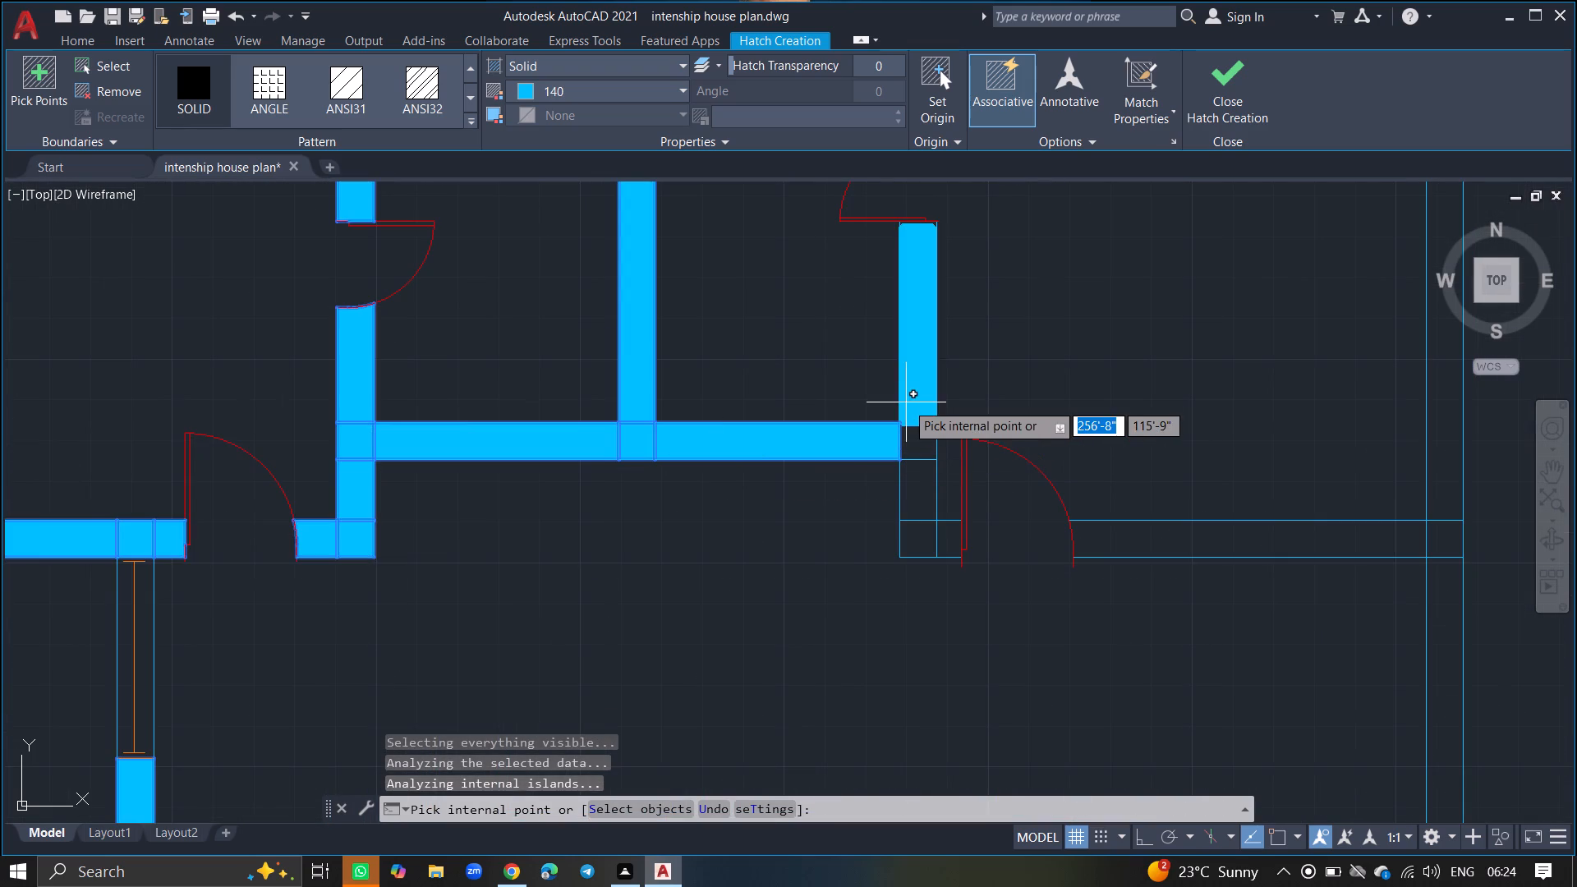
pyautogui.click(907, 402)
pyautogui.click(931, 450)
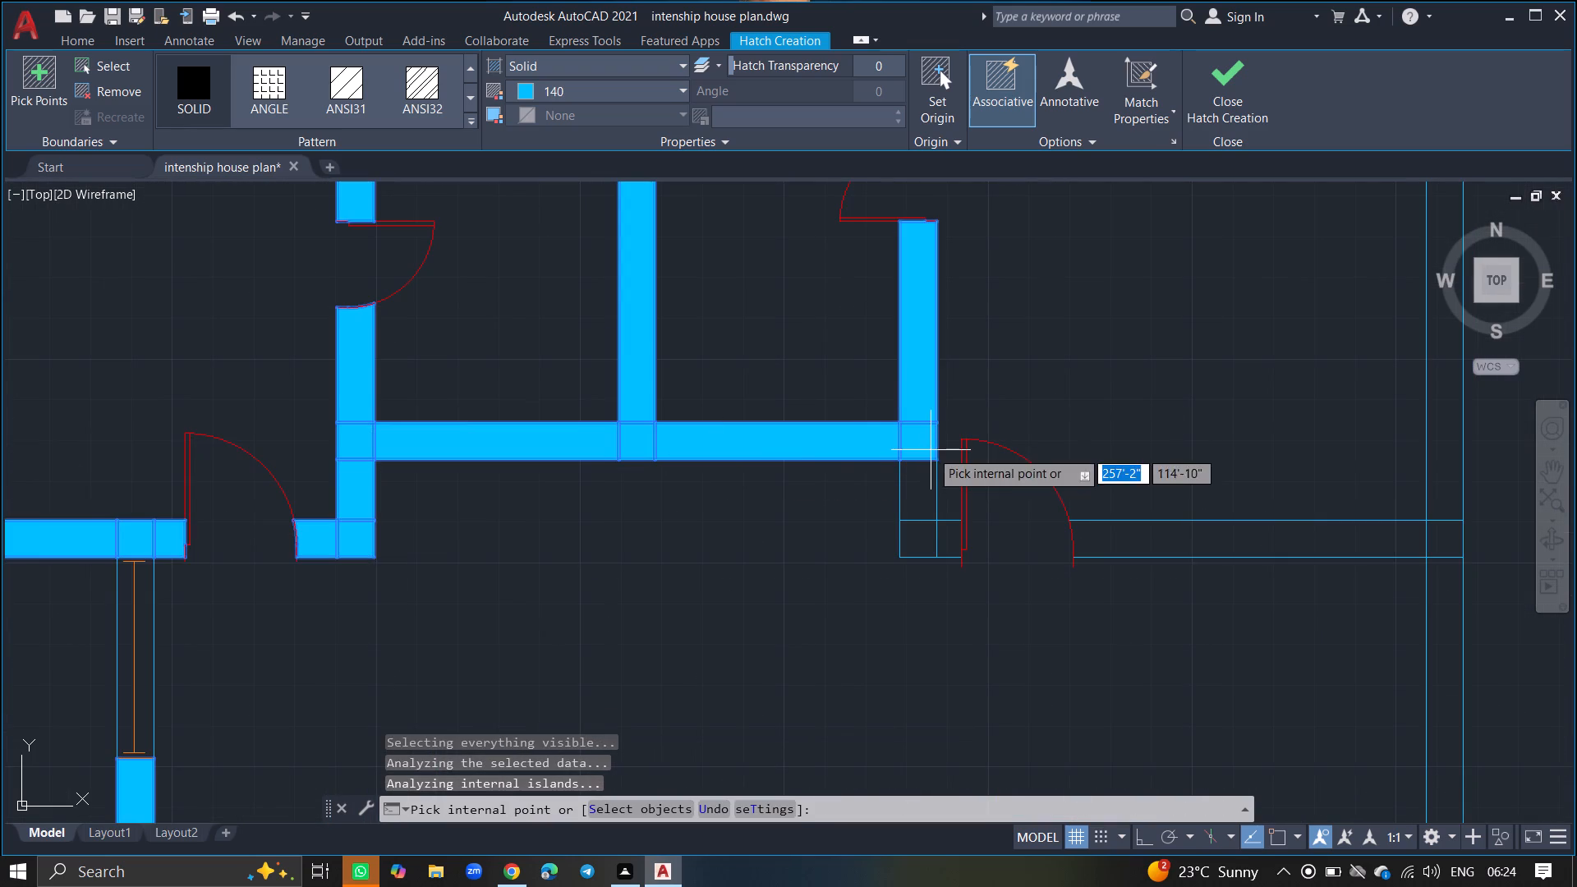
pyautogui.click(931, 492)
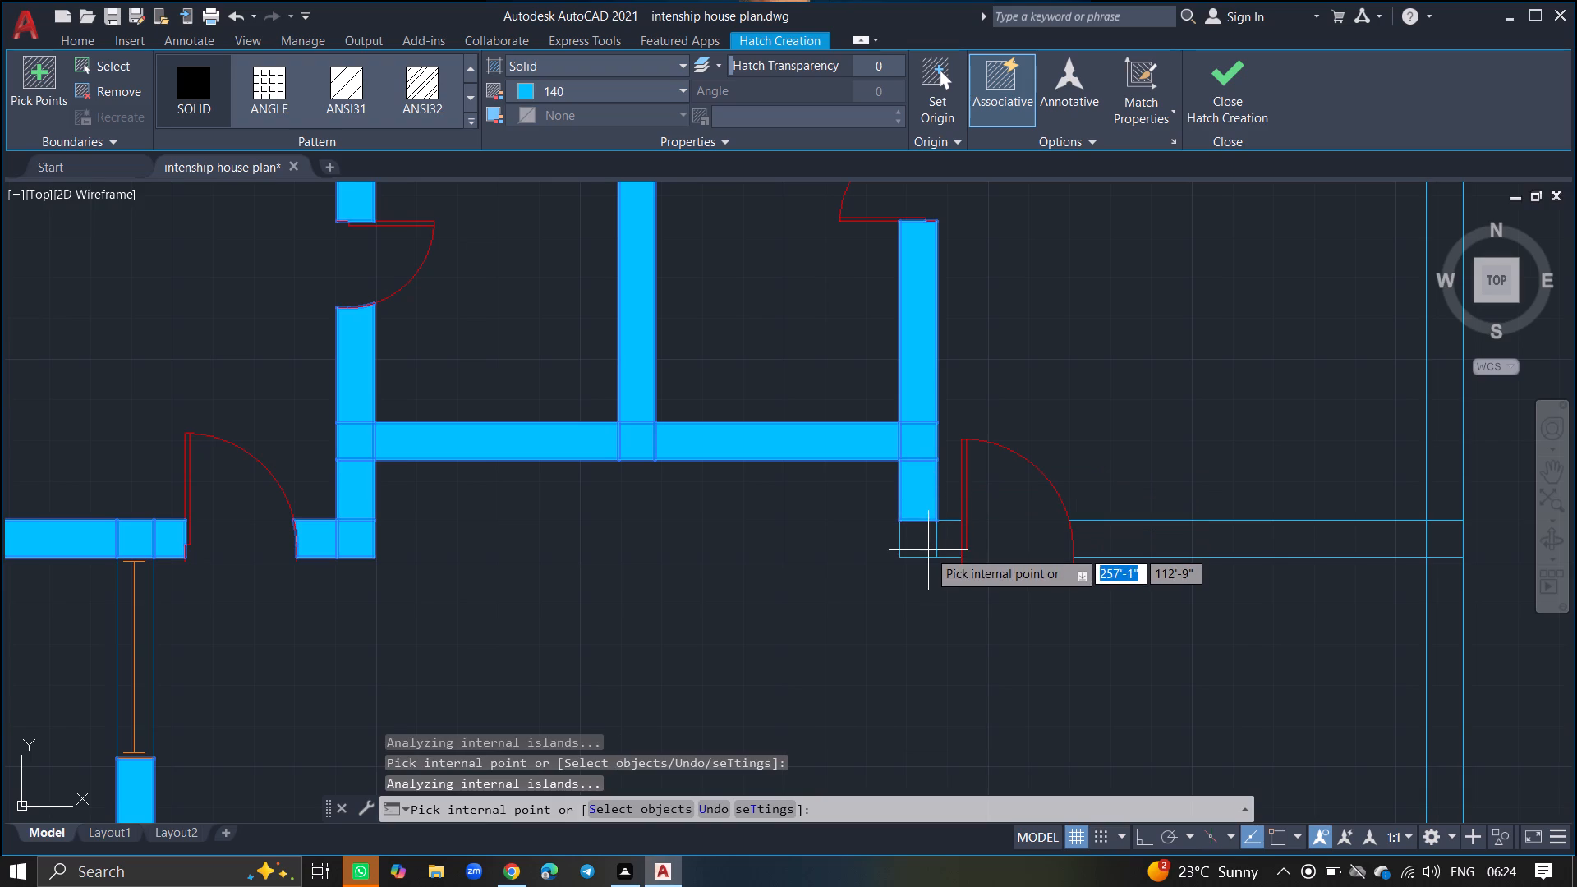
pyautogui.click(928, 550)
pyautogui.click(947, 540)
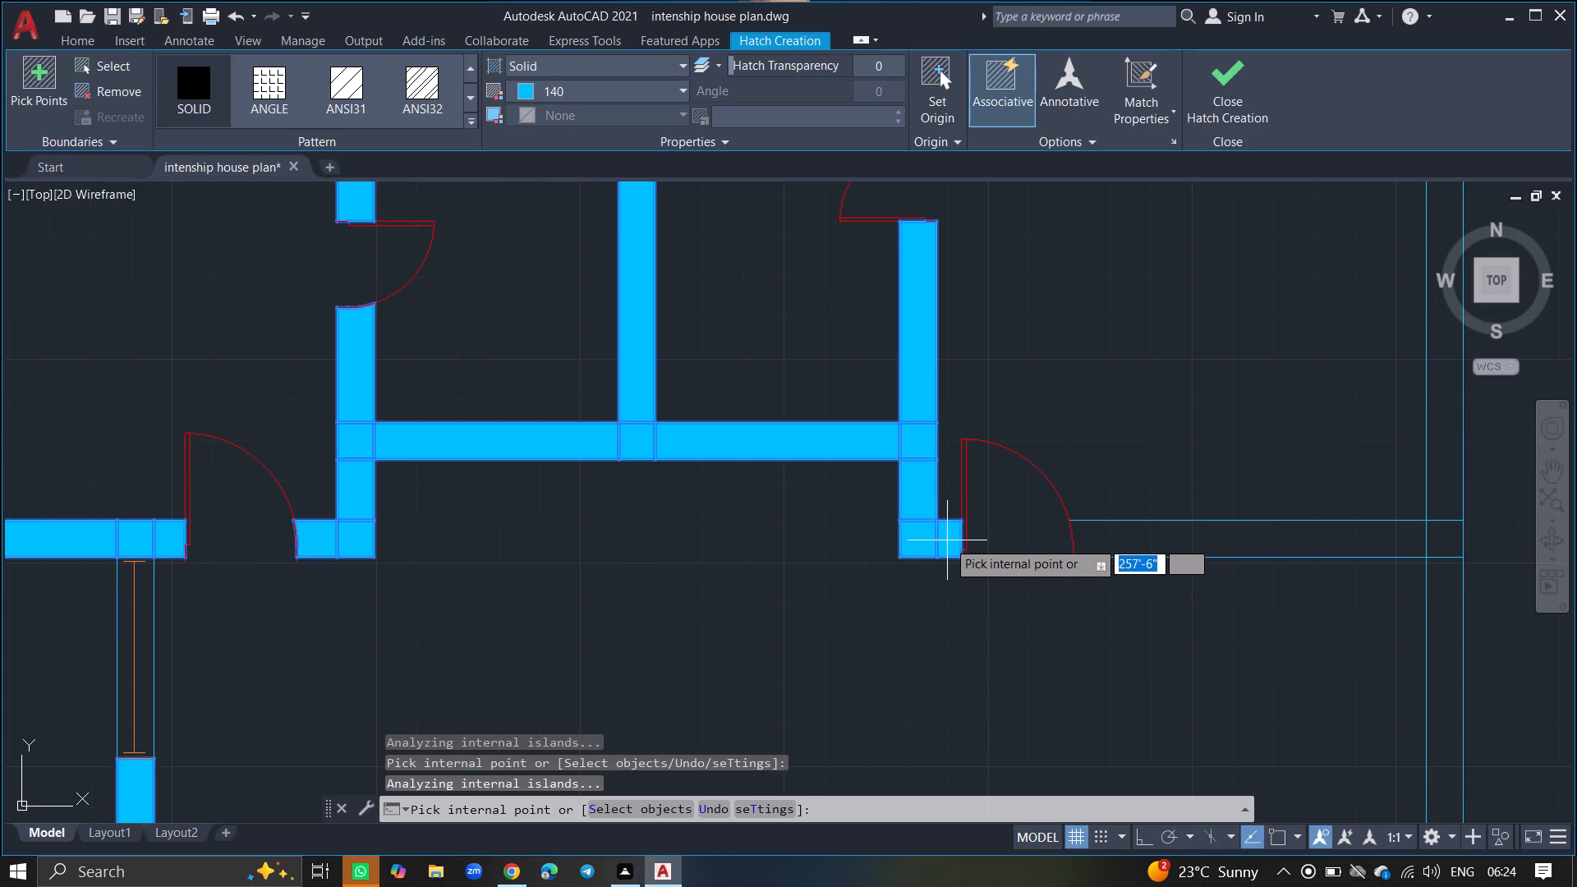
pyautogui.click(977, 540)
# Add solid hatch to the northeast bedroom's east wall and to its junctions with the south and north walls.
pyautogui.keyDown('ctrl'); pyautogui.scroll(-1, 977, 540); pyautogui.keyUp('ctrl')
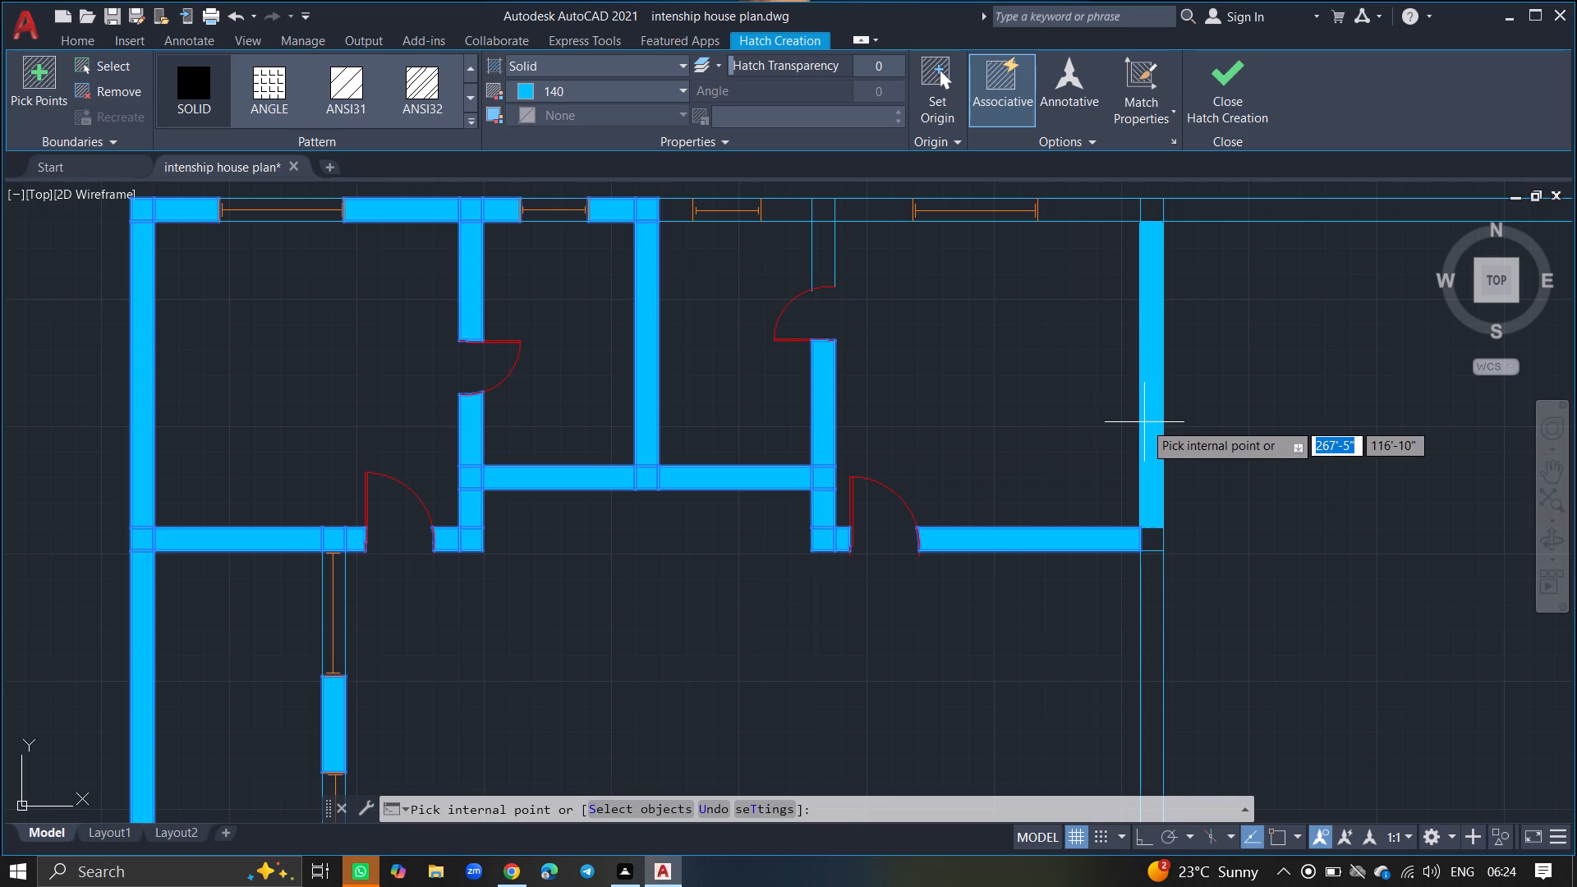
pyautogui.click(1144, 422)
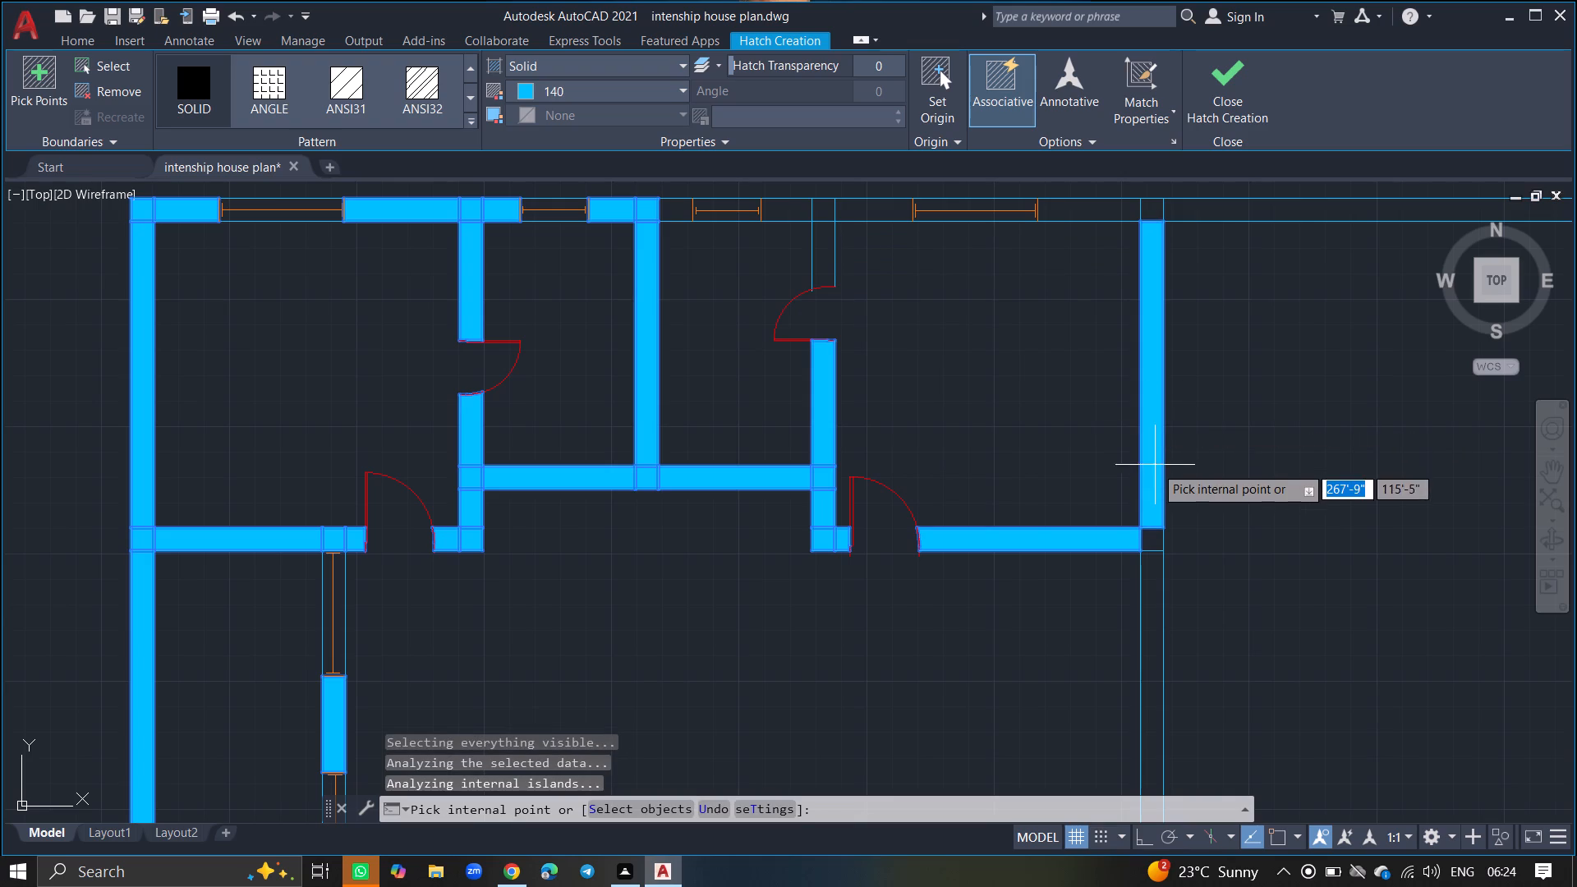
pyautogui.click(1155, 535)
pyautogui.keyDown('ctrl'); pyautogui.scroll(-3, 1155, 535); pyautogui.keyUp('ctrl')
pyautogui.keyDown('ctrl'); pyautogui.scroll(4, 1152, 456); pyautogui.keyUp('ctrl')
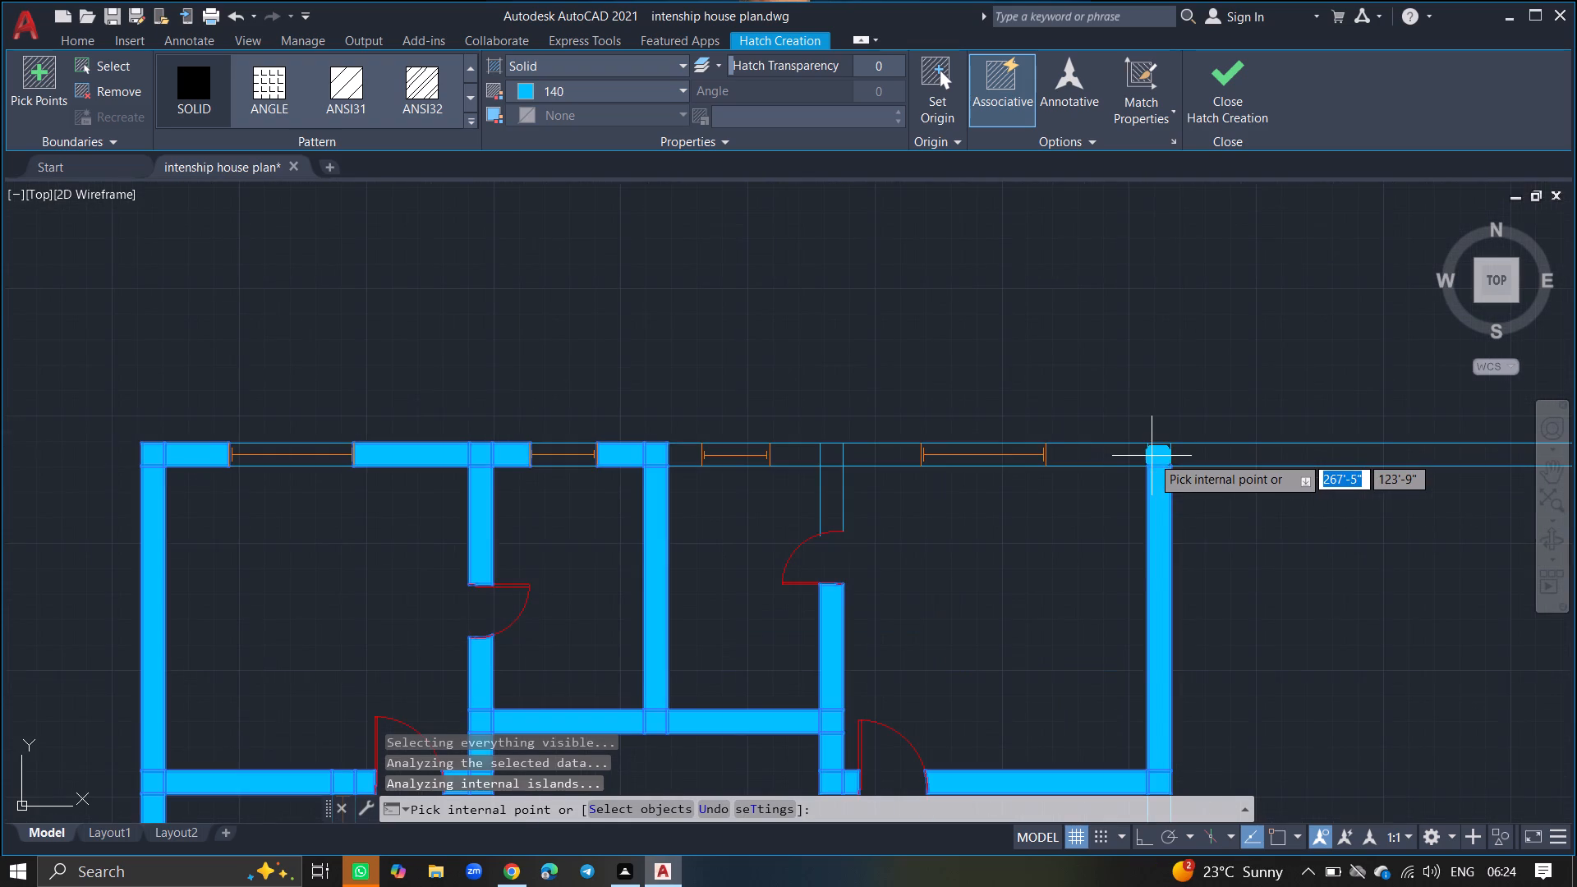
pyautogui.click(1152, 456)
# Add solid hatch to the remaining north wall sections around the last two windows and the partition and junction above the second small room's door.
pyautogui.click(1135, 456)
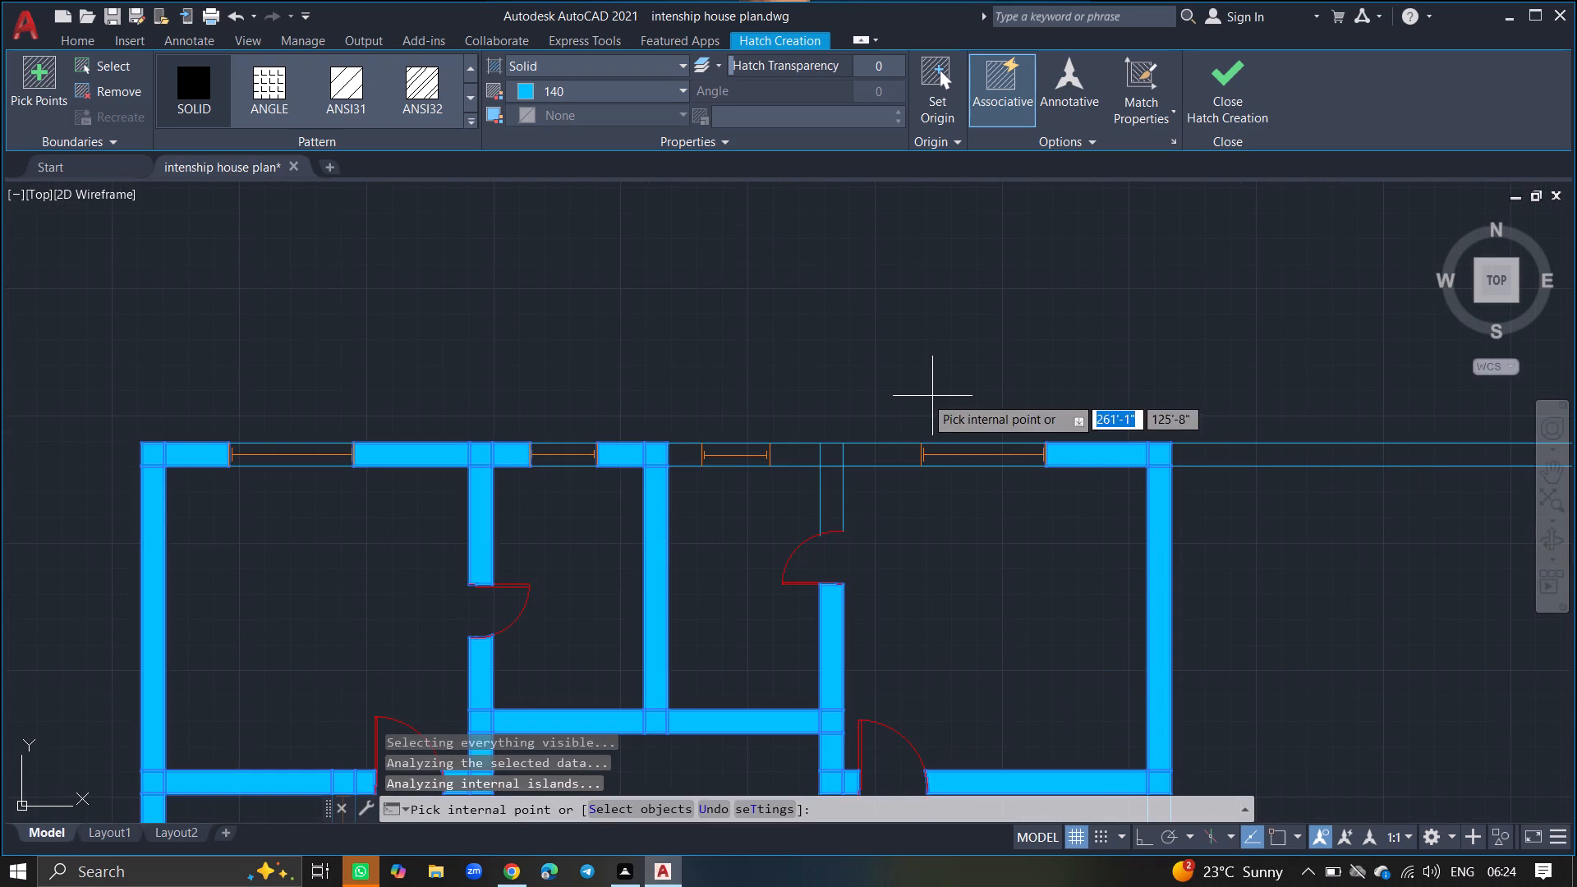
pyautogui.click(867, 452)
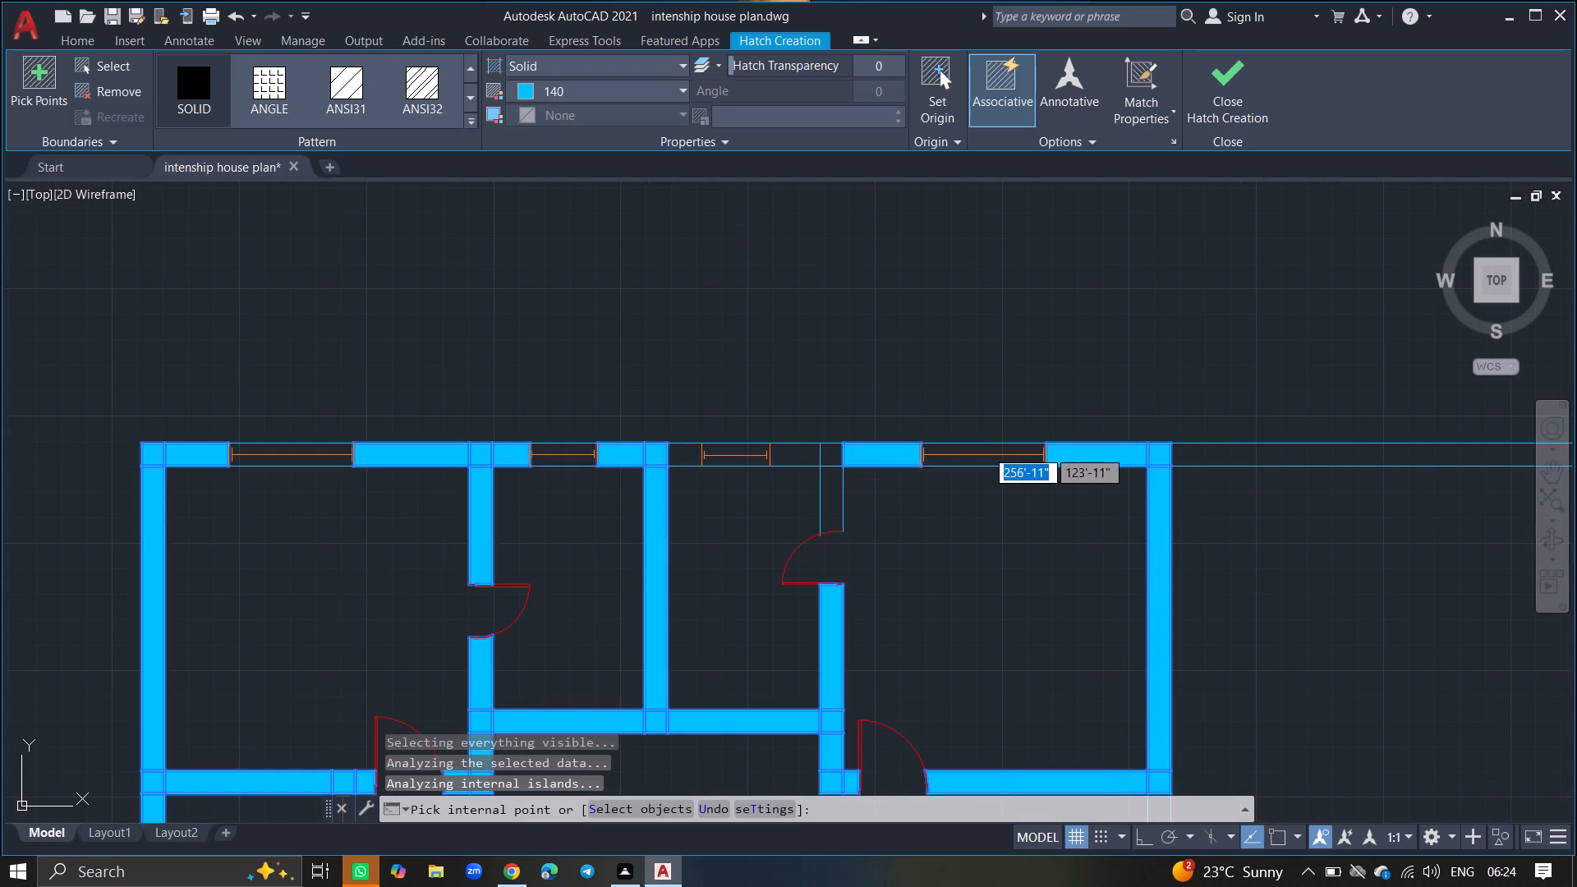
pyautogui.click(832, 449)
pyautogui.click(832, 479)
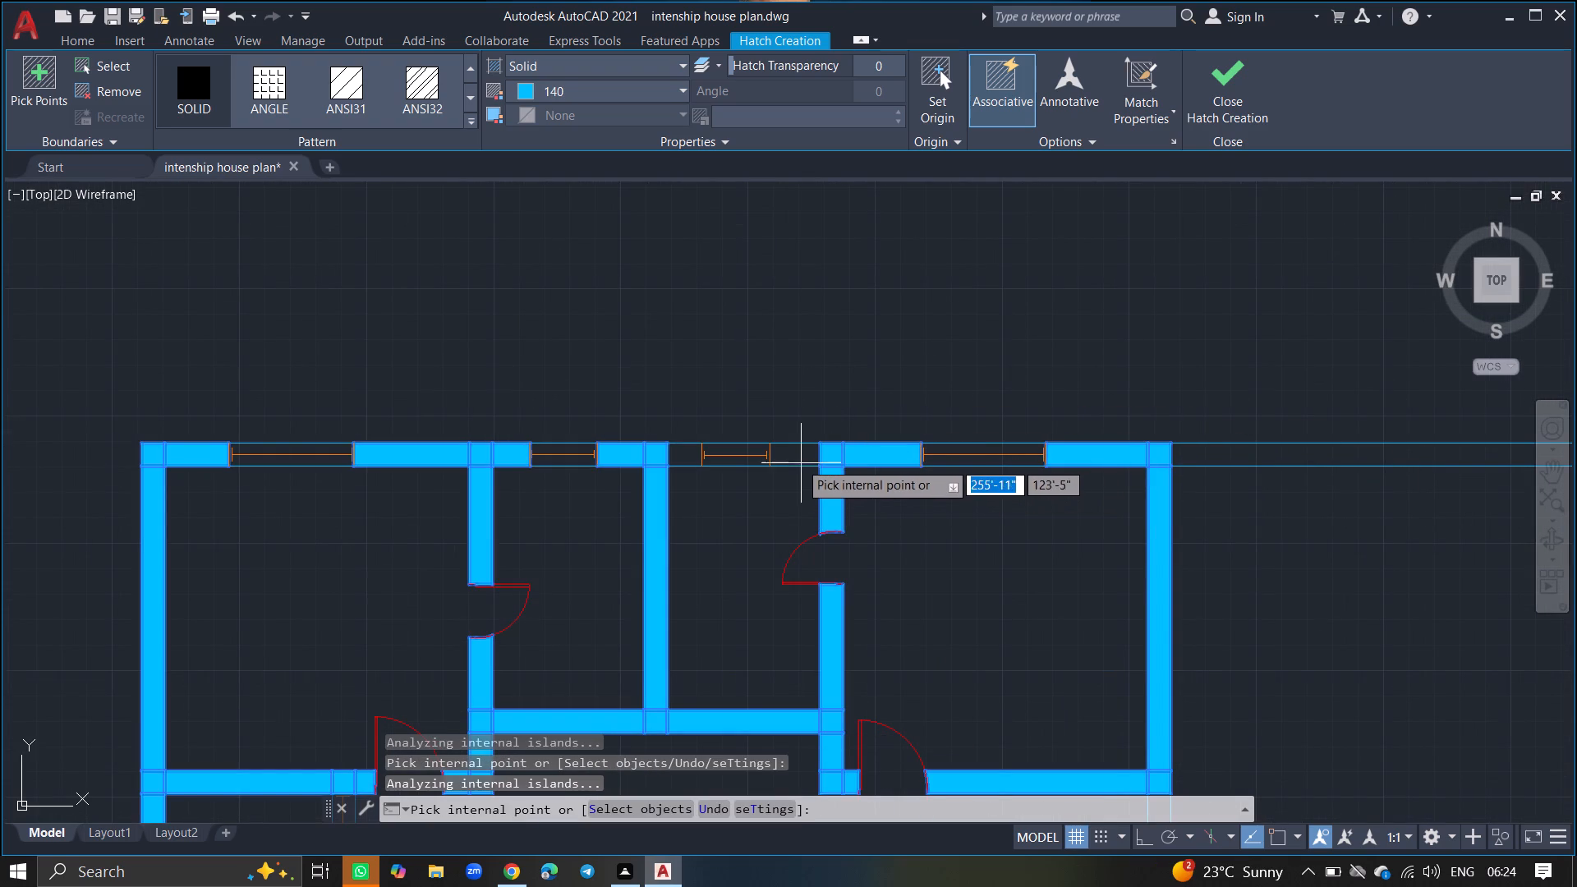
pyautogui.click(797, 460)
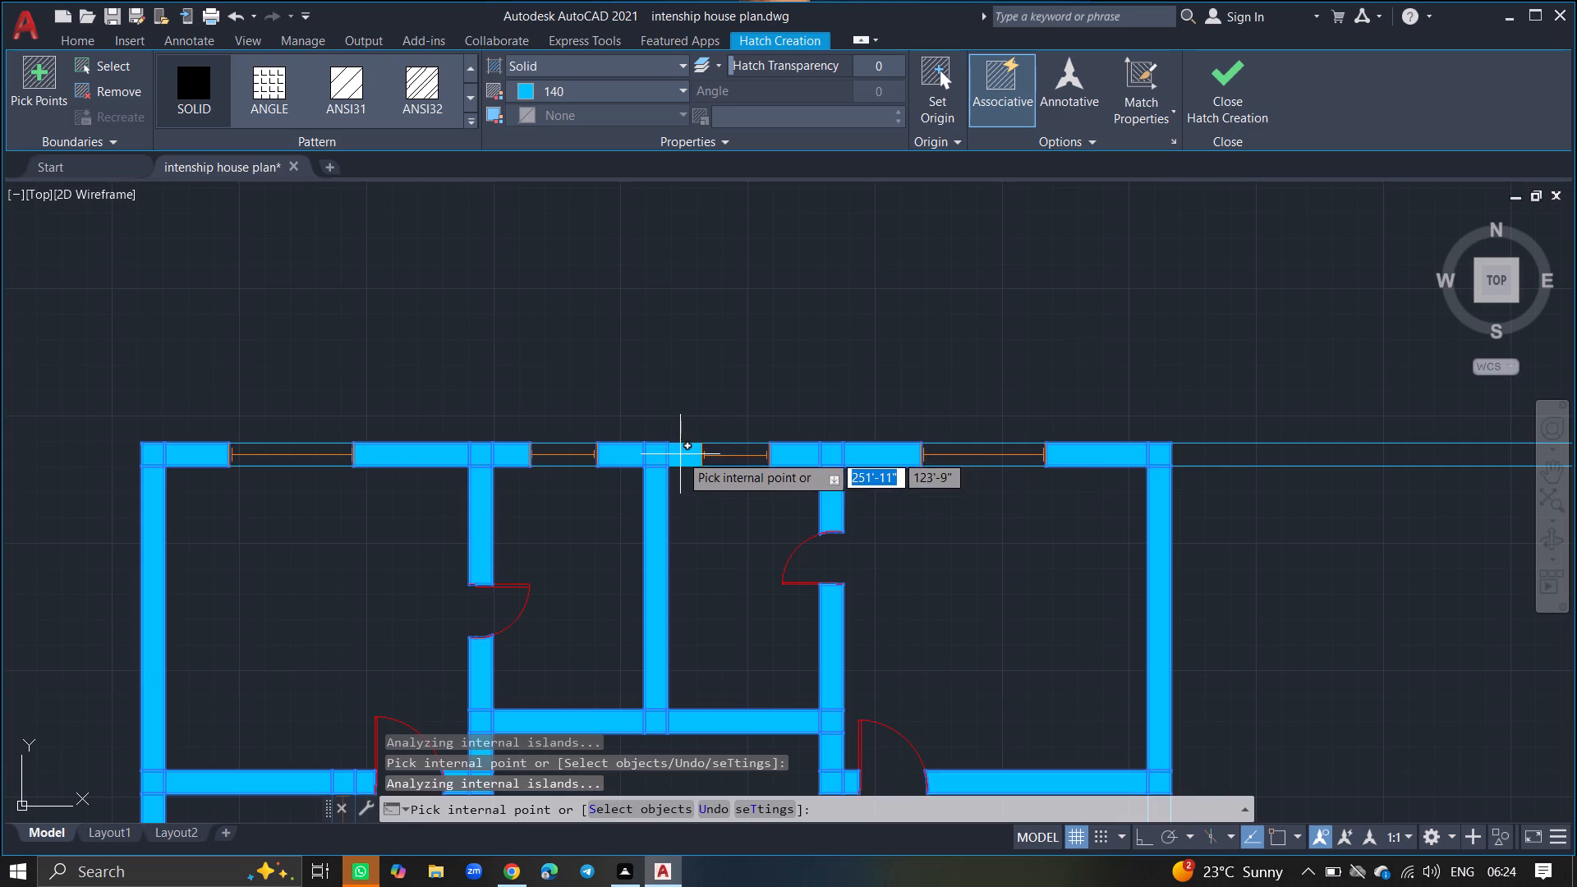
pyautogui.click(680, 454)
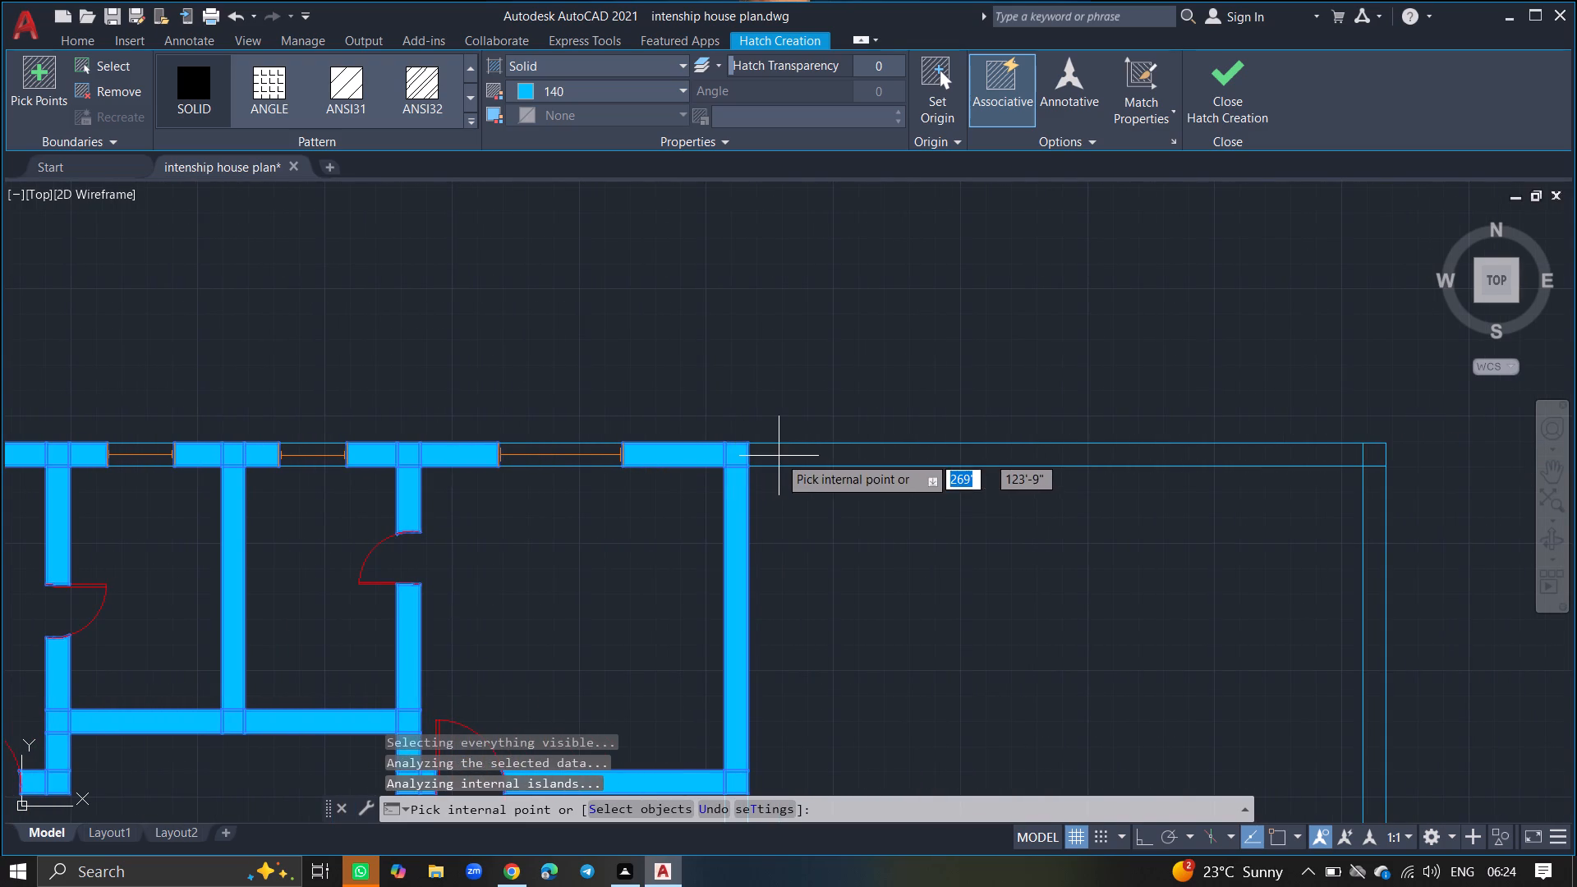
# Add solid hatch to the large eastern room's north, east and south walls, including its northeast and southeast corners.
pyautogui.click(779, 456)
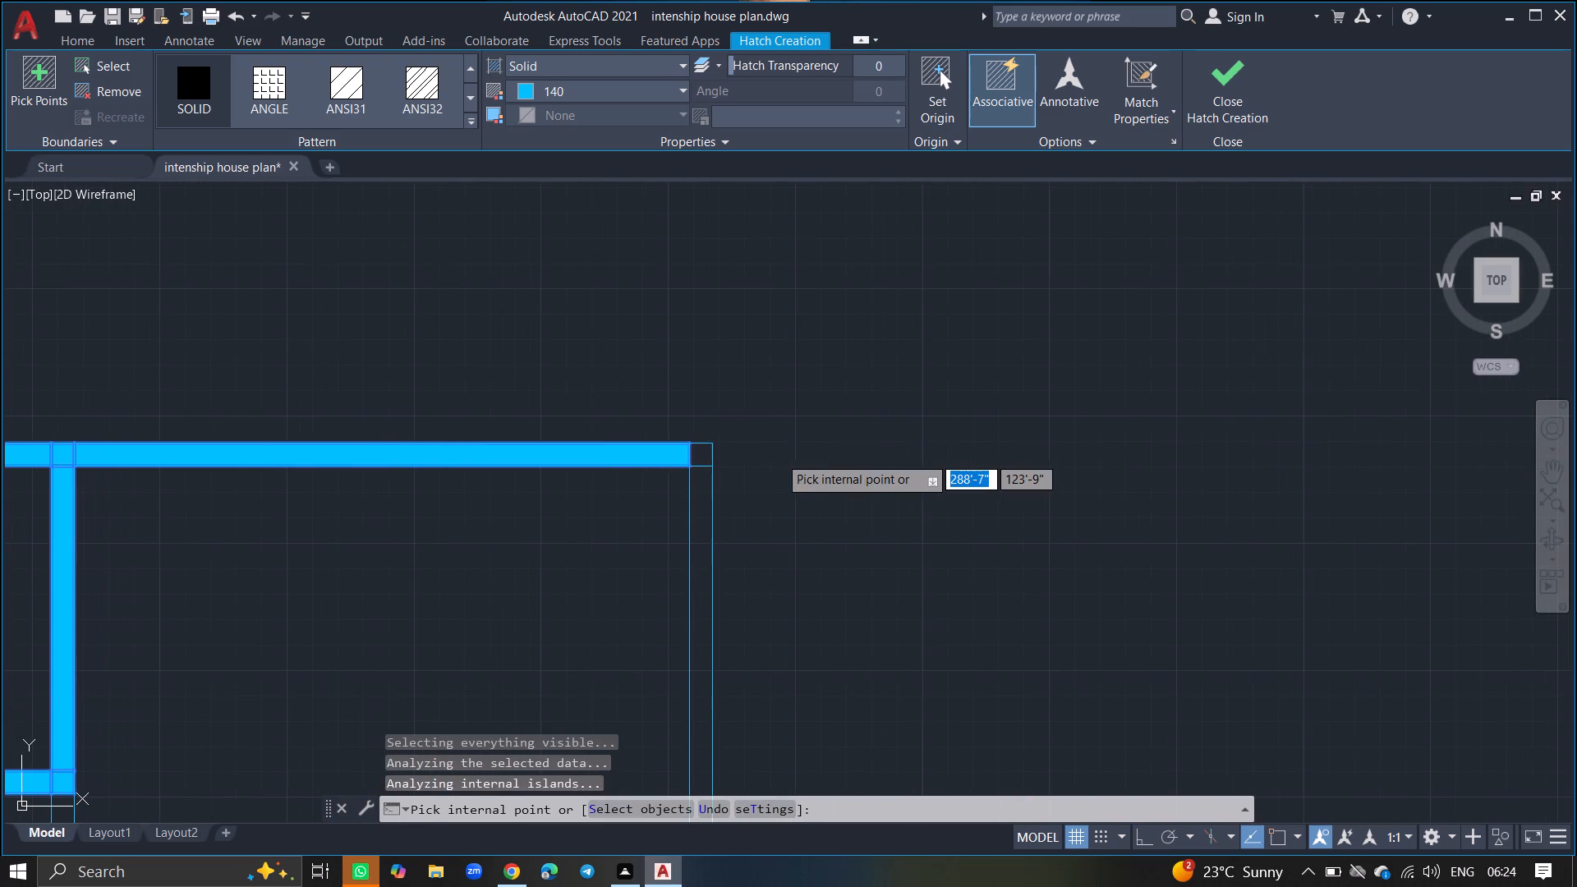
pyautogui.click(695, 446)
pyautogui.click(700, 499)
pyautogui.keyDown('ctrl'); pyautogui.scroll(-2, 700, 499); pyautogui.keyUp('ctrl')
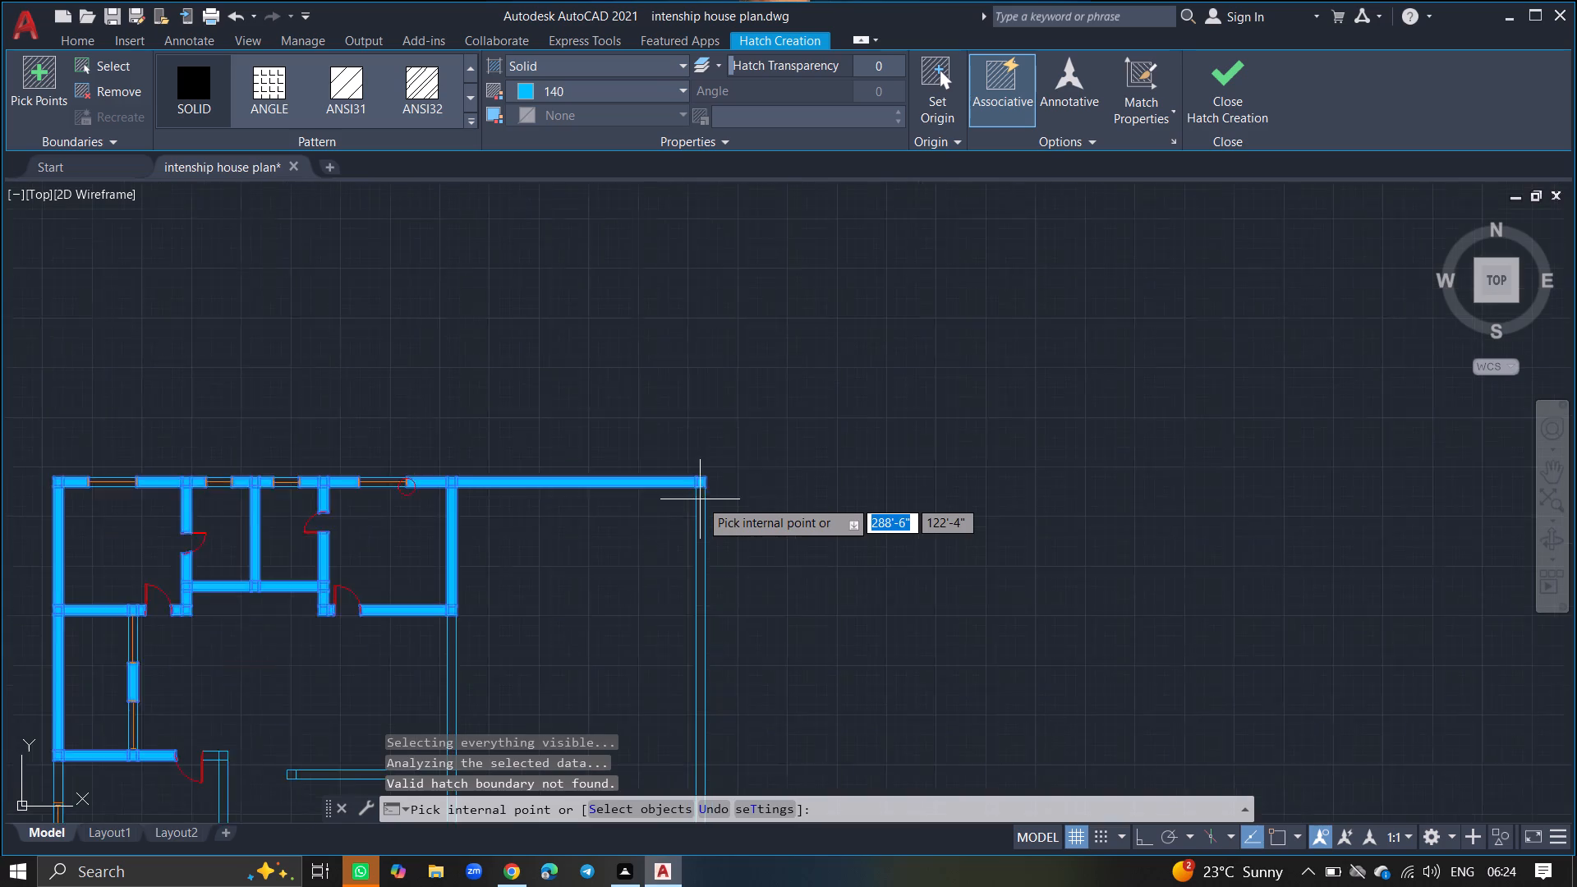
pyautogui.keyDown('ctrl'); pyautogui.scroll(-2, 700, 499); pyautogui.keyUp('ctrl')
pyautogui.click(700, 499)
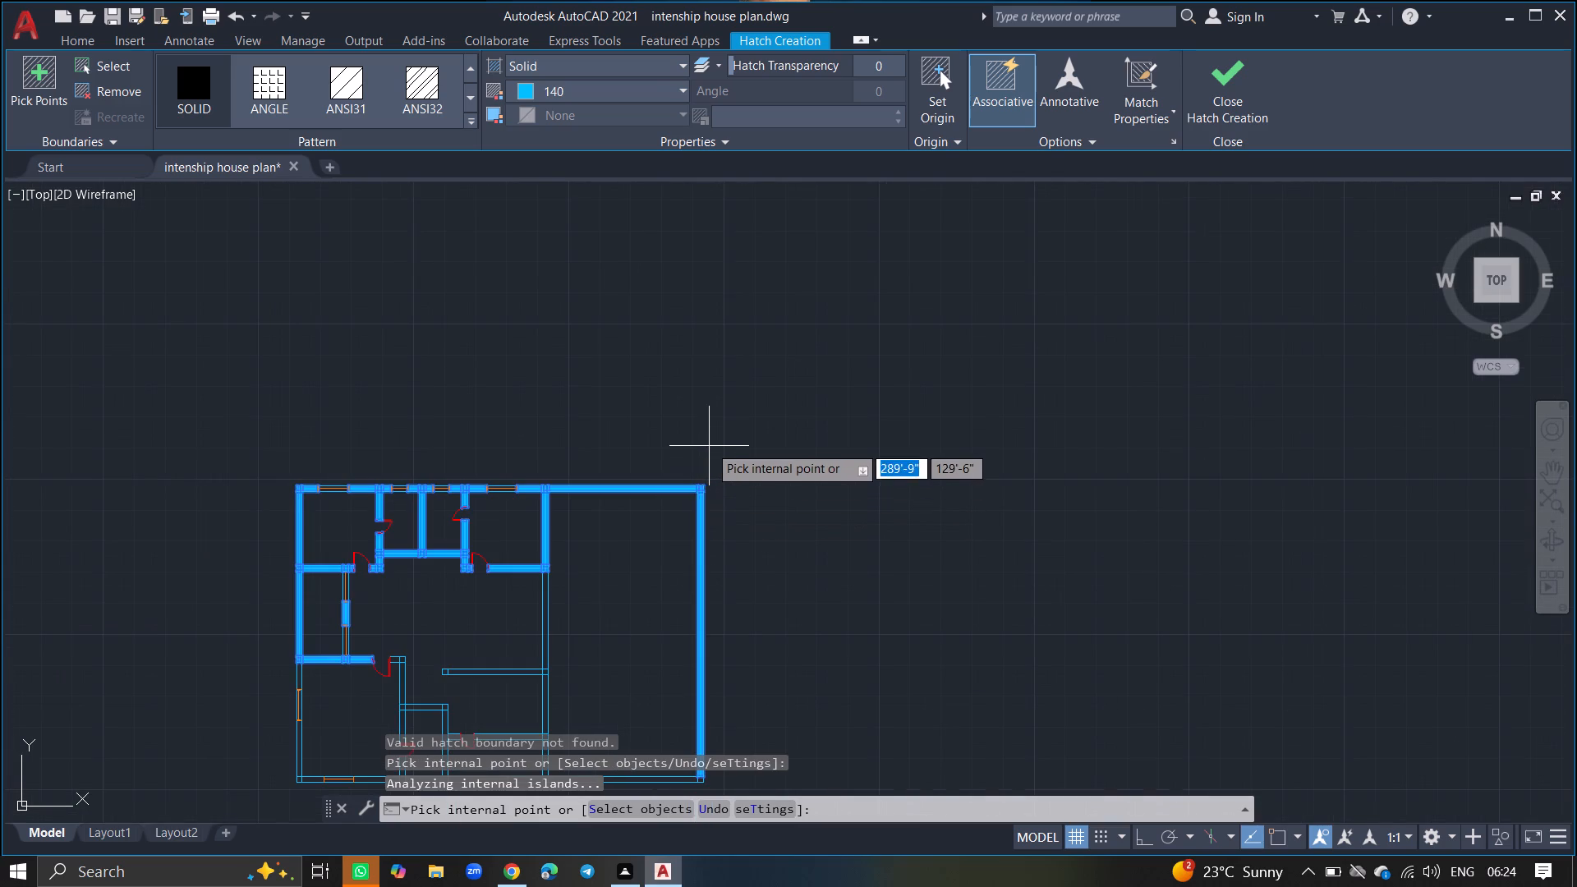
pyautogui.keyDown('ctrl'); pyautogui.scroll(-1, 710, 440); pyautogui.keyUp('ctrl')
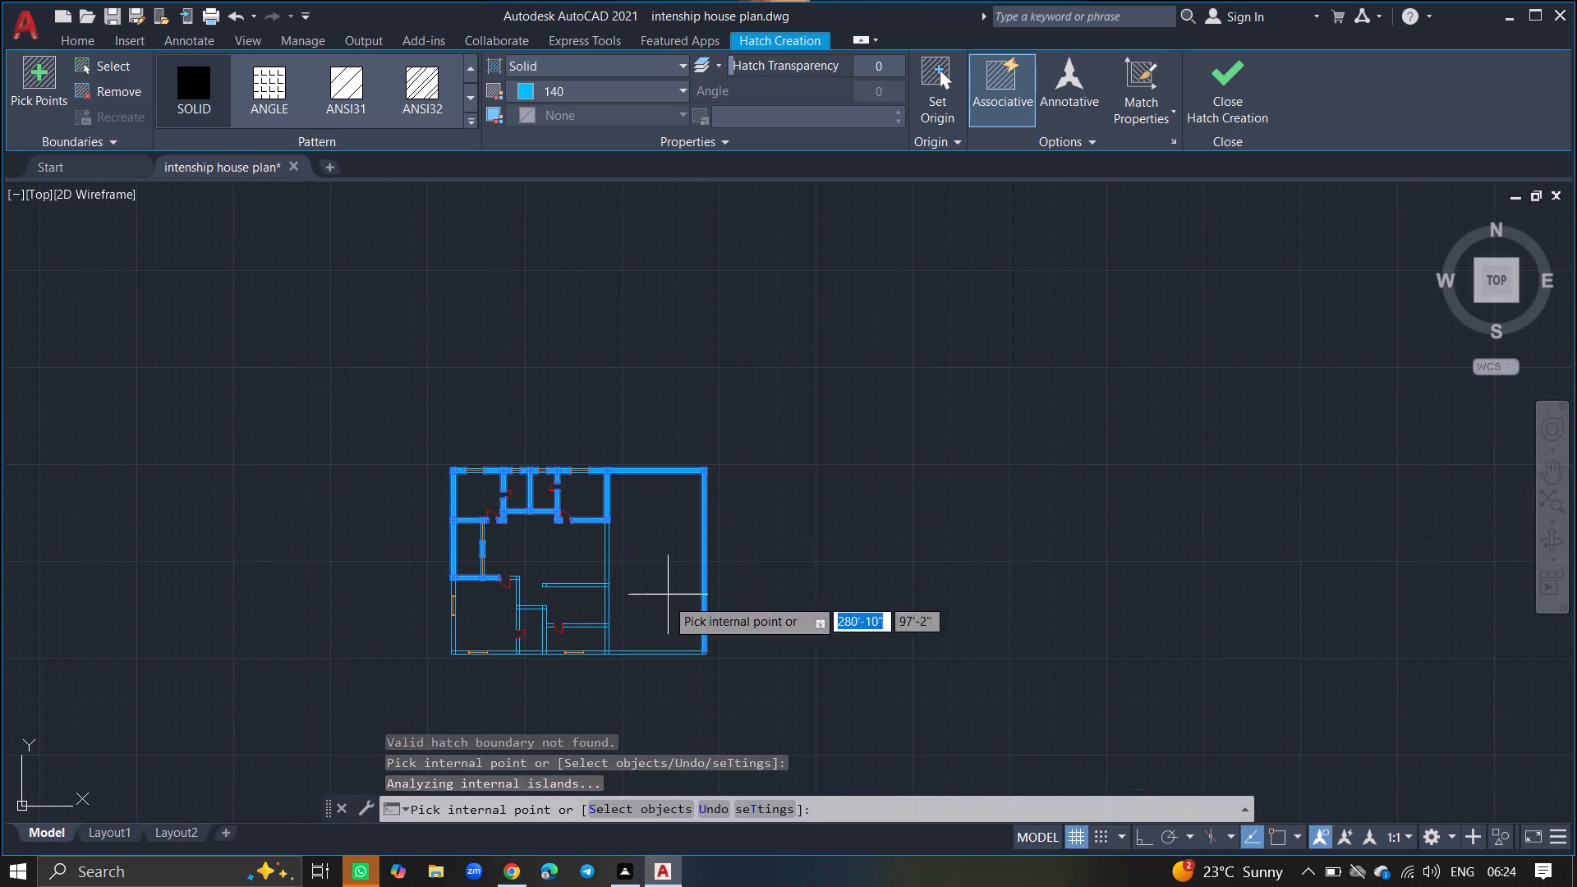
pyautogui.keyDown('ctrl'); pyautogui.scroll(6, 651, 654); pyautogui.keyUp('ctrl')
pyautogui.click(651, 654)
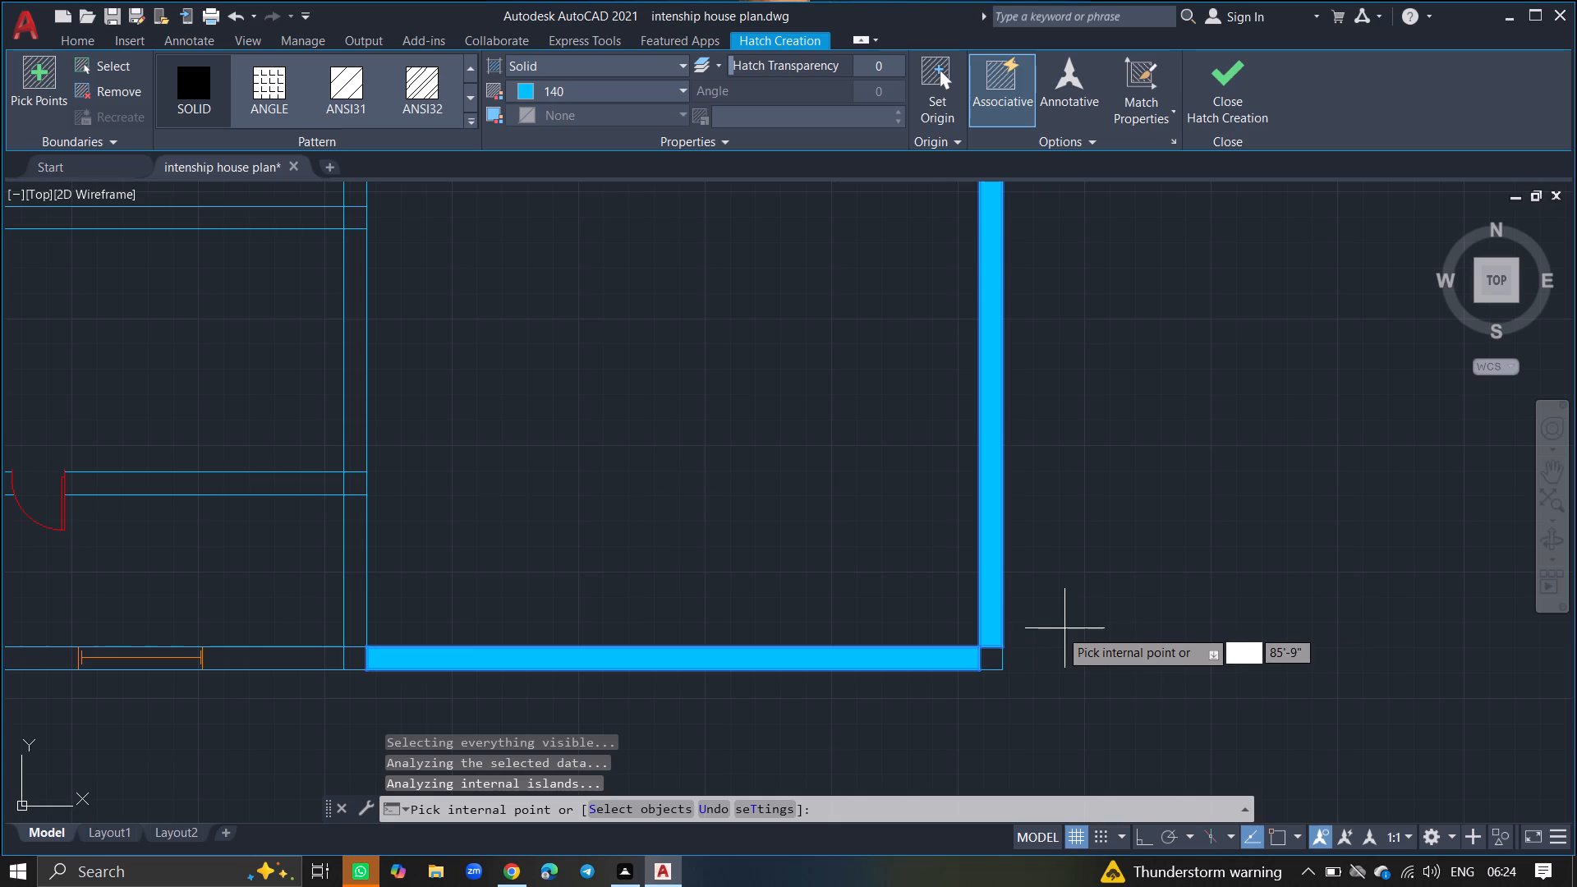
pyautogui.click(988, 659)
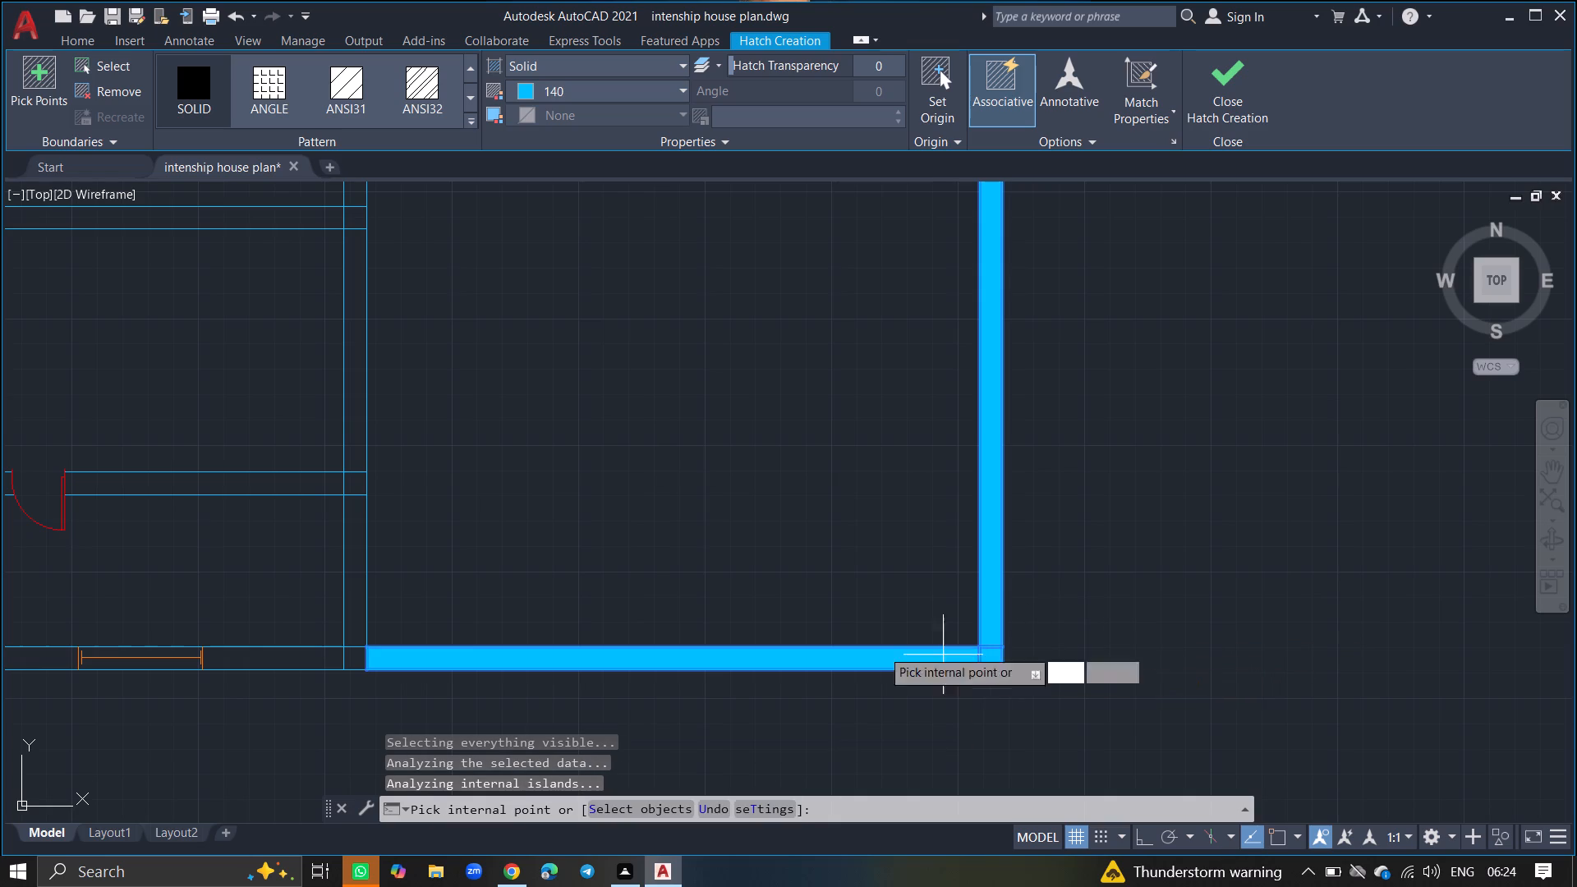
# Add solid hatch to the large eastern room's west wall up to the middle partition, the south wall to the window, and the lower partition to its door.
pyautogui.click(349, 612)
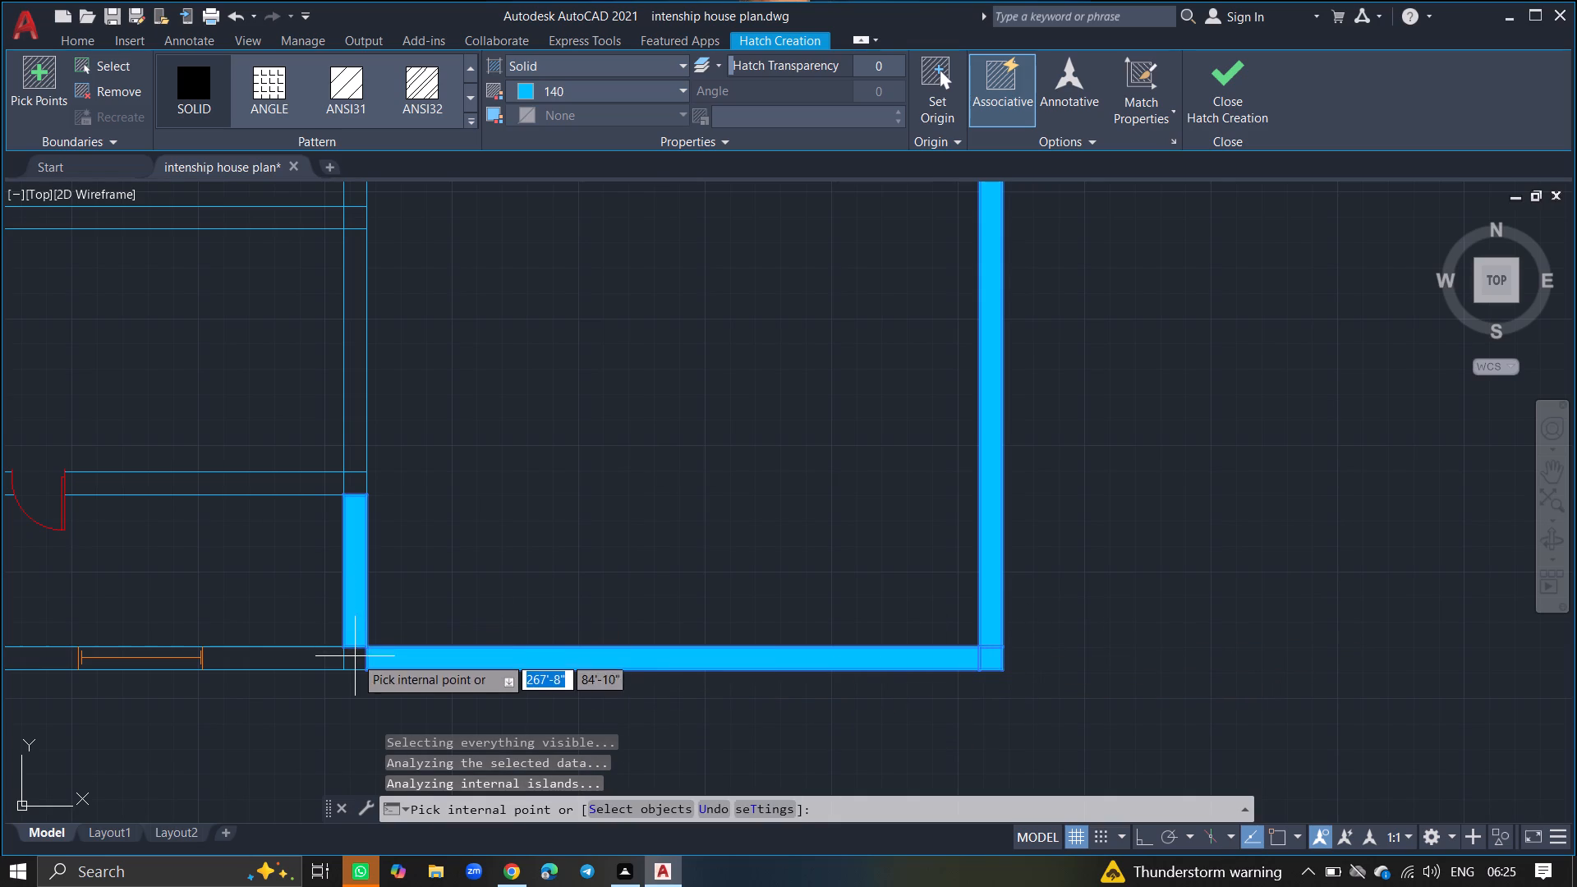
pyautogui.click(355, 657)
pyautogui.keyDown('ctrl'); pyautogui.scroll(-2, 355, 657); pyautogui.keyUp('ctrl')
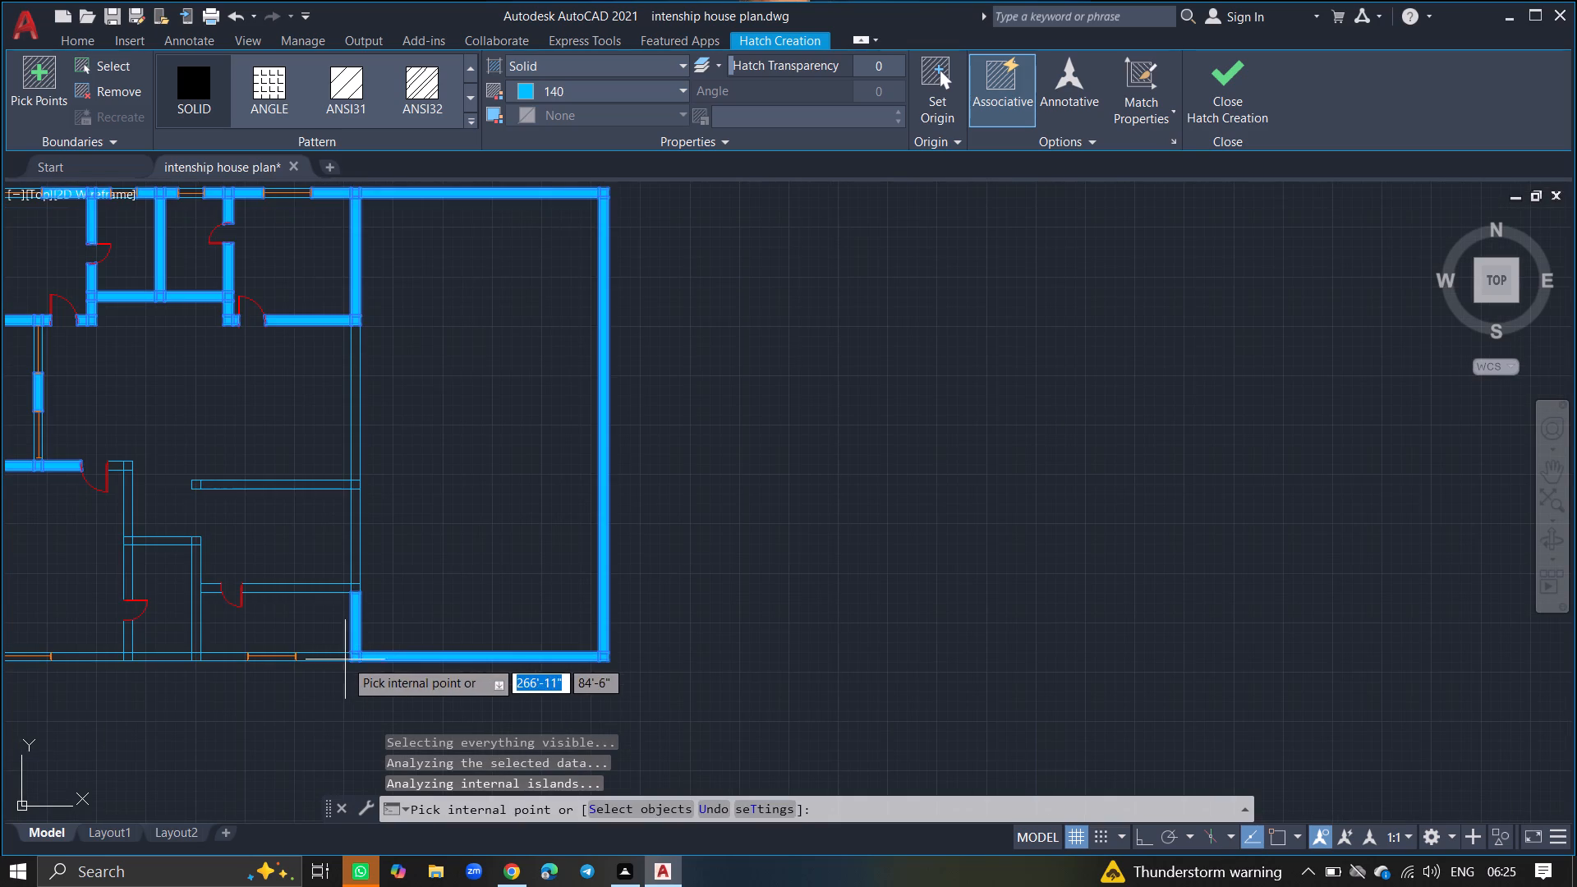
pyautogui.click(337, 656)
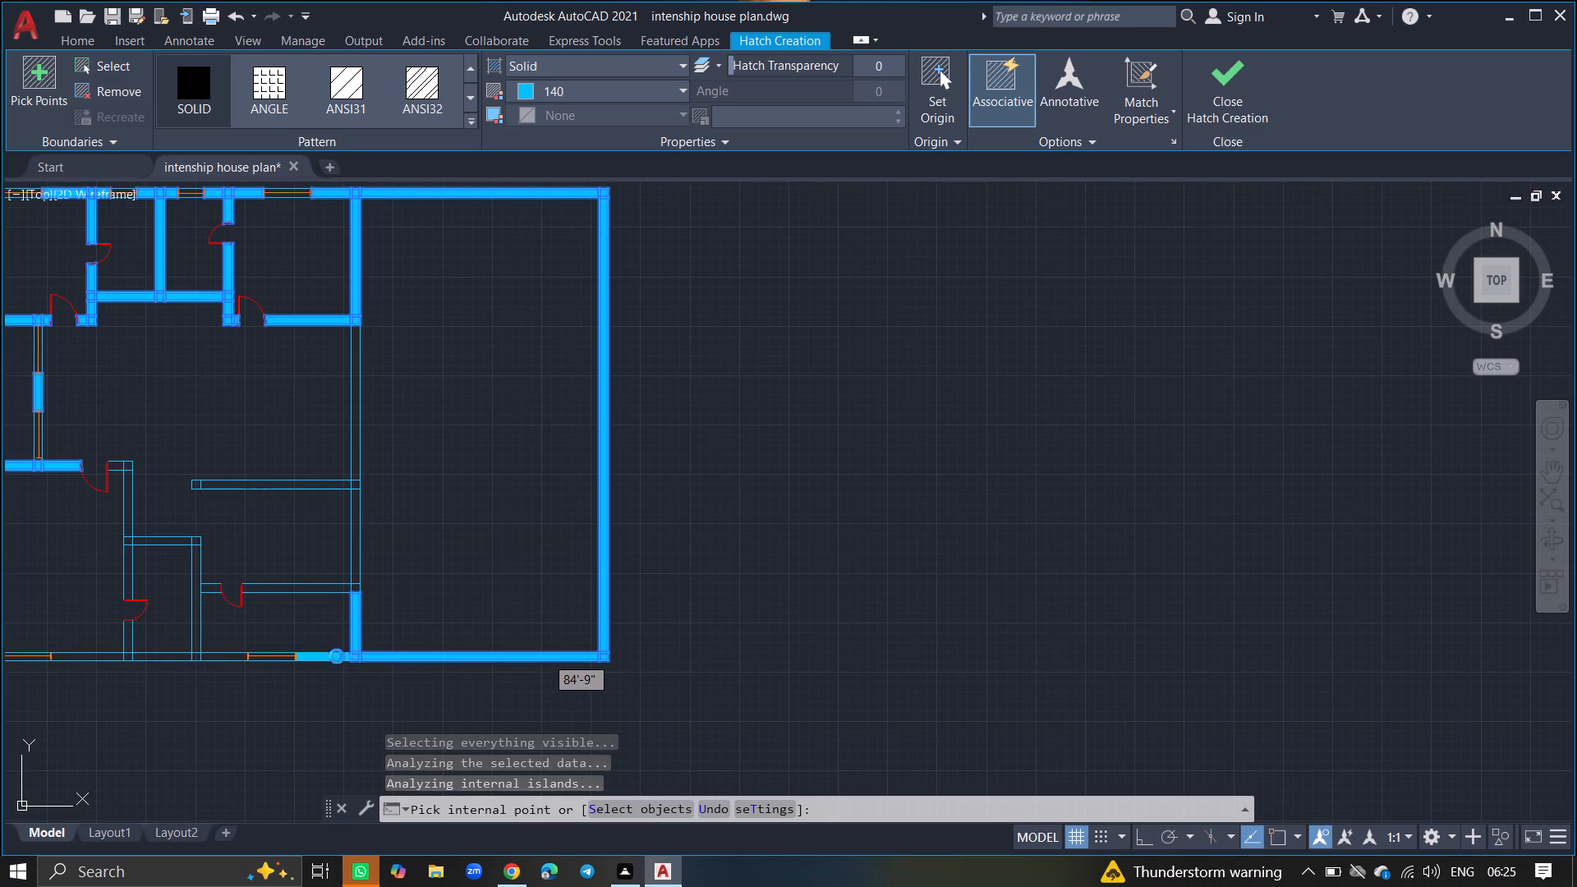
pyautogui.click(354, 536)
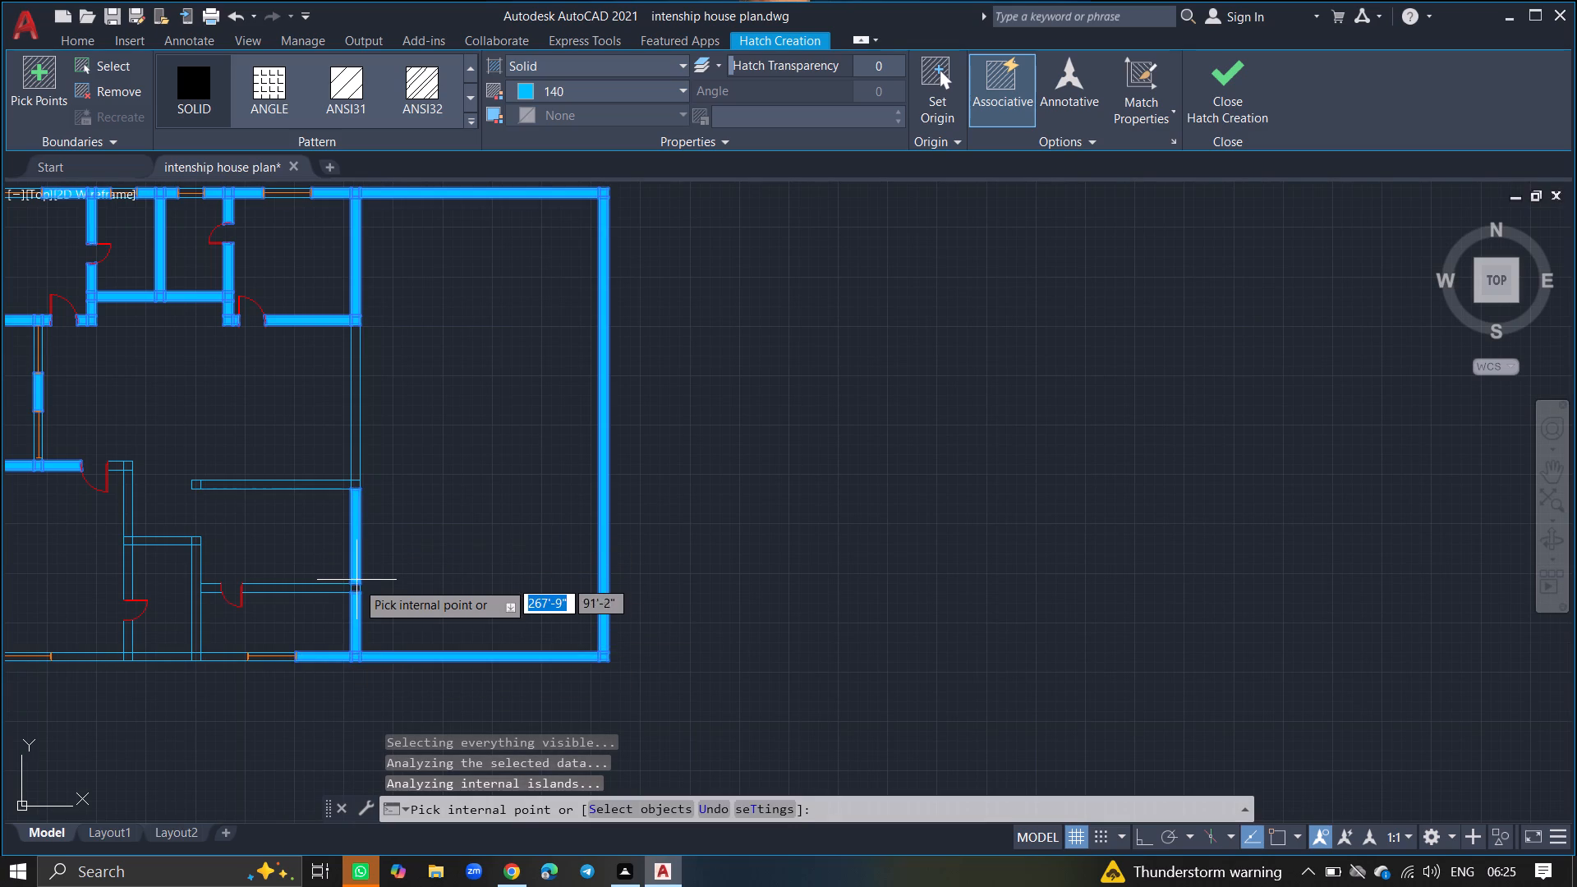
pyautogui.click(354, 591)
pyautogui.keyDown('ctrl'); pyautogui.scroll(4, 354, 591); pyautogui.keyUp('ctrl')
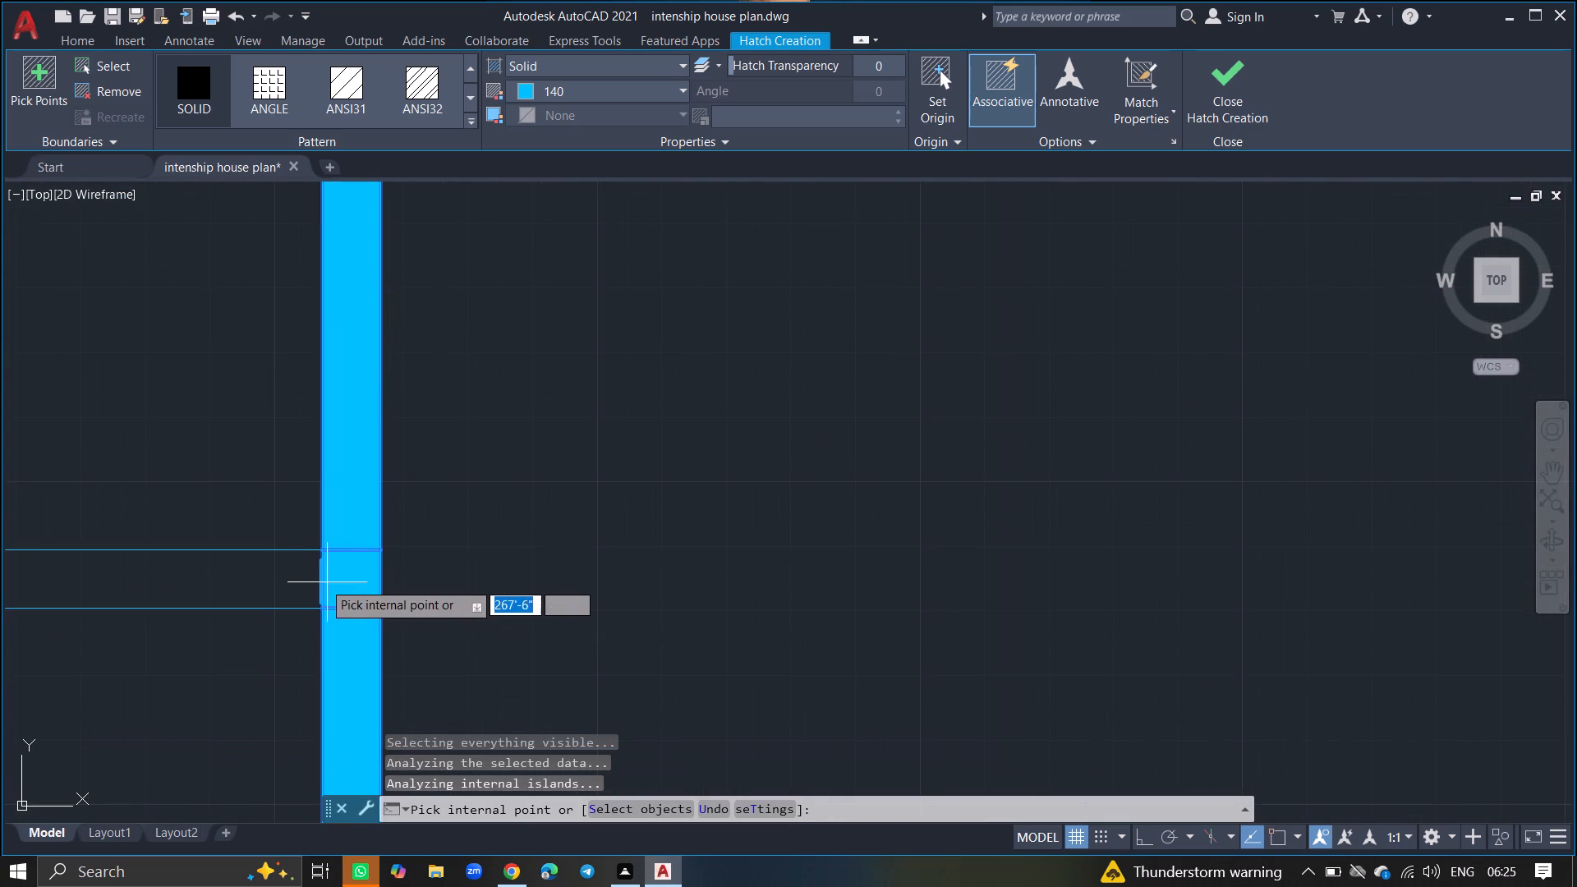
pyautogui.click(280, 577)
pyautogui.keyDown('ctrl'); pyautogui.scroll(-3, 280, 577); pyautogui.keyUp('ctrl')
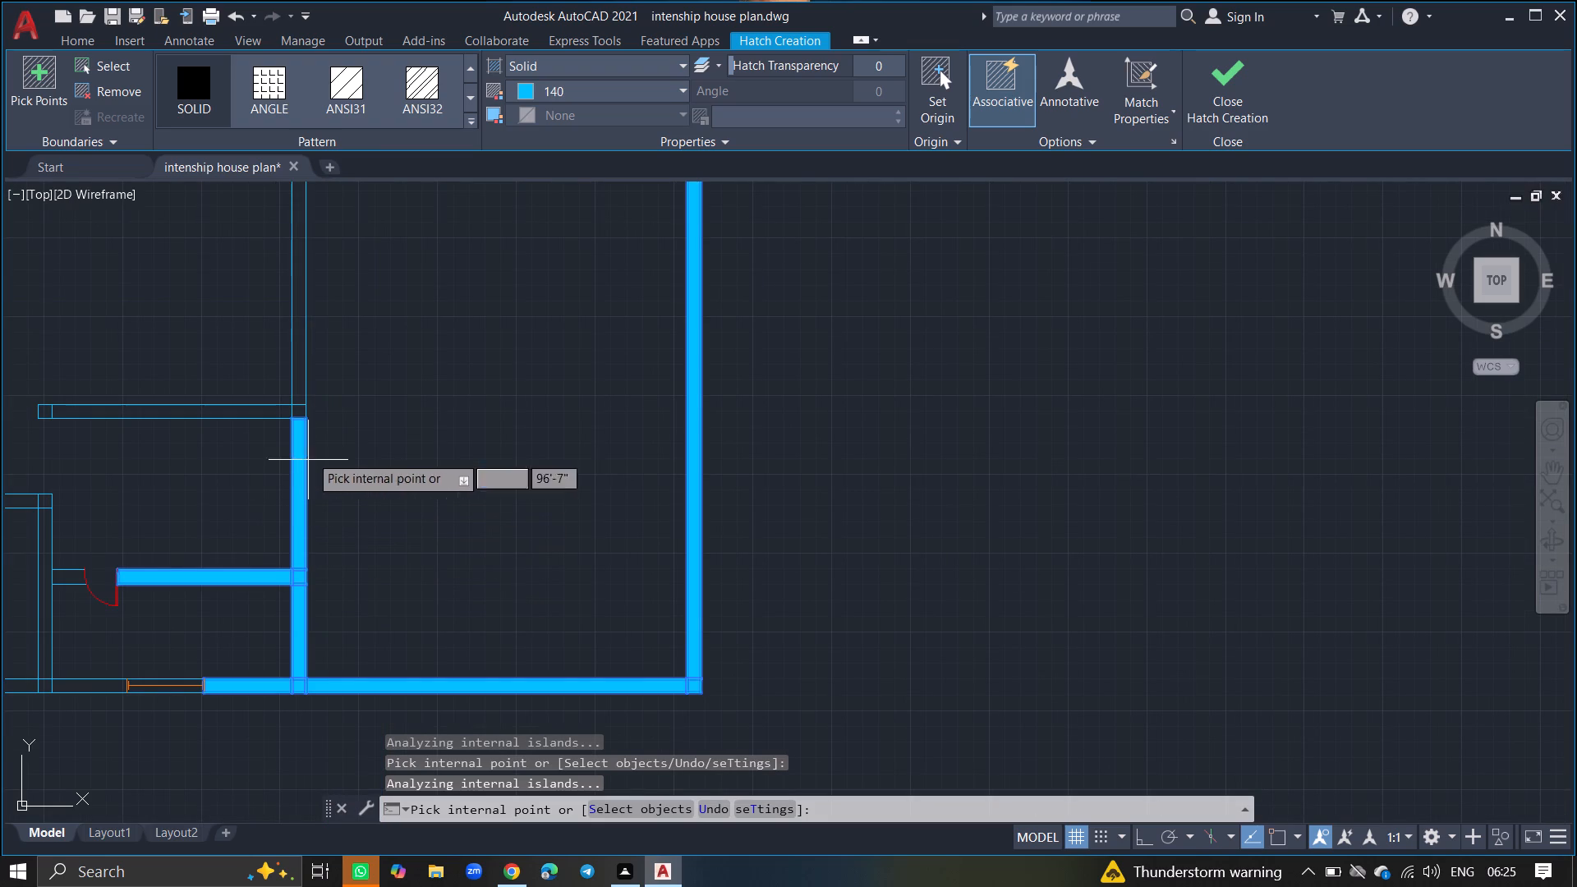
# Add solid hatch to the large eastern room's remaining west wall, its junction with the middle partition, and that partition through its free end.
pyautogui.click(297, 390)
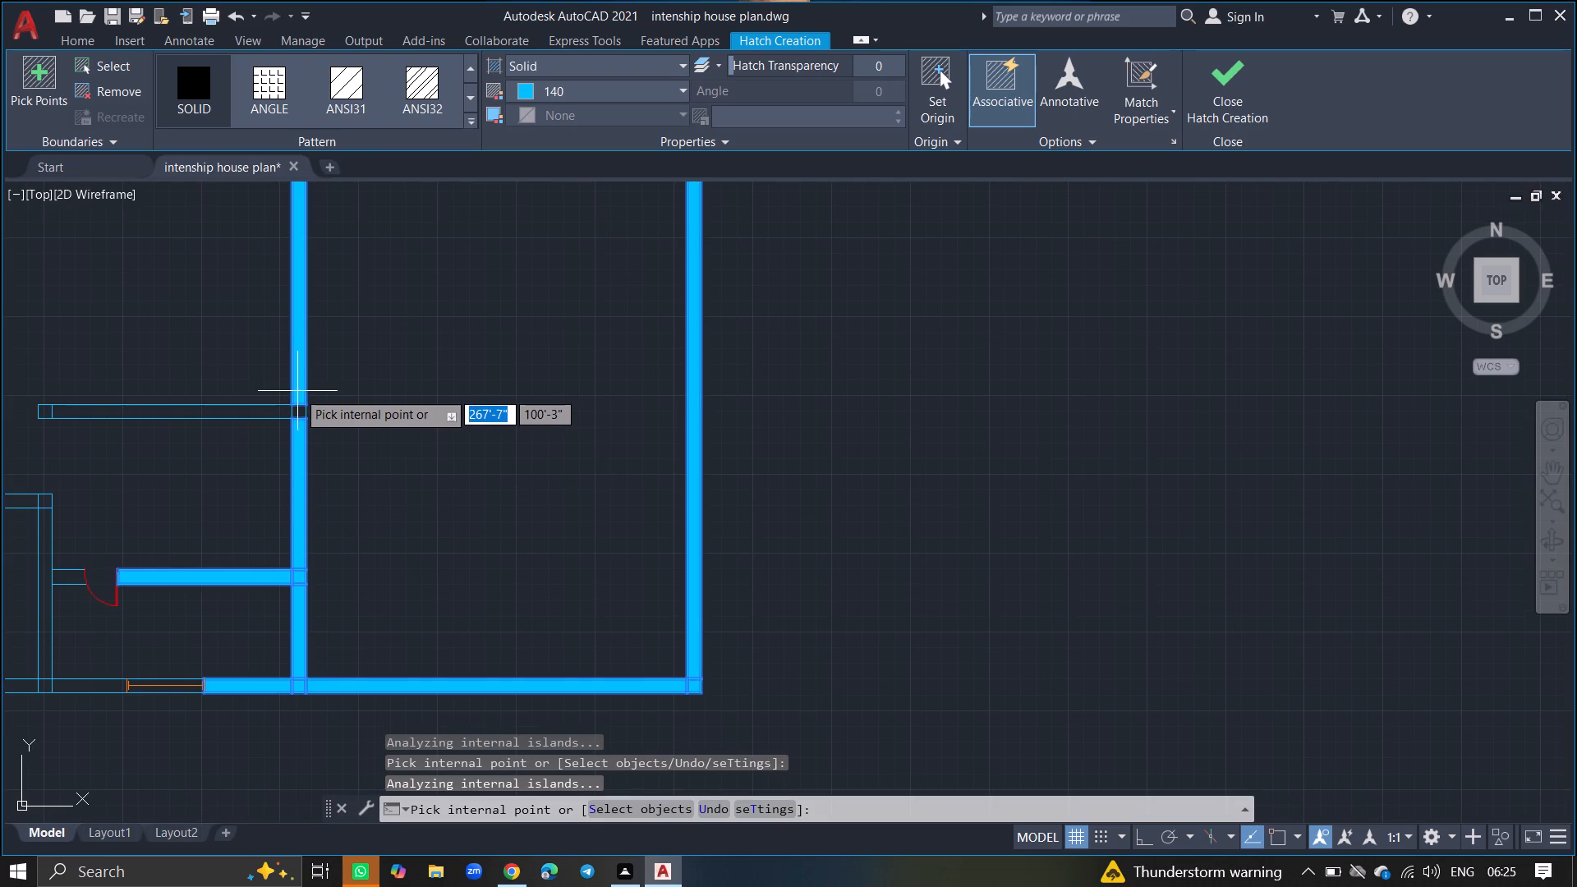
pyautogui.click(295, 415)
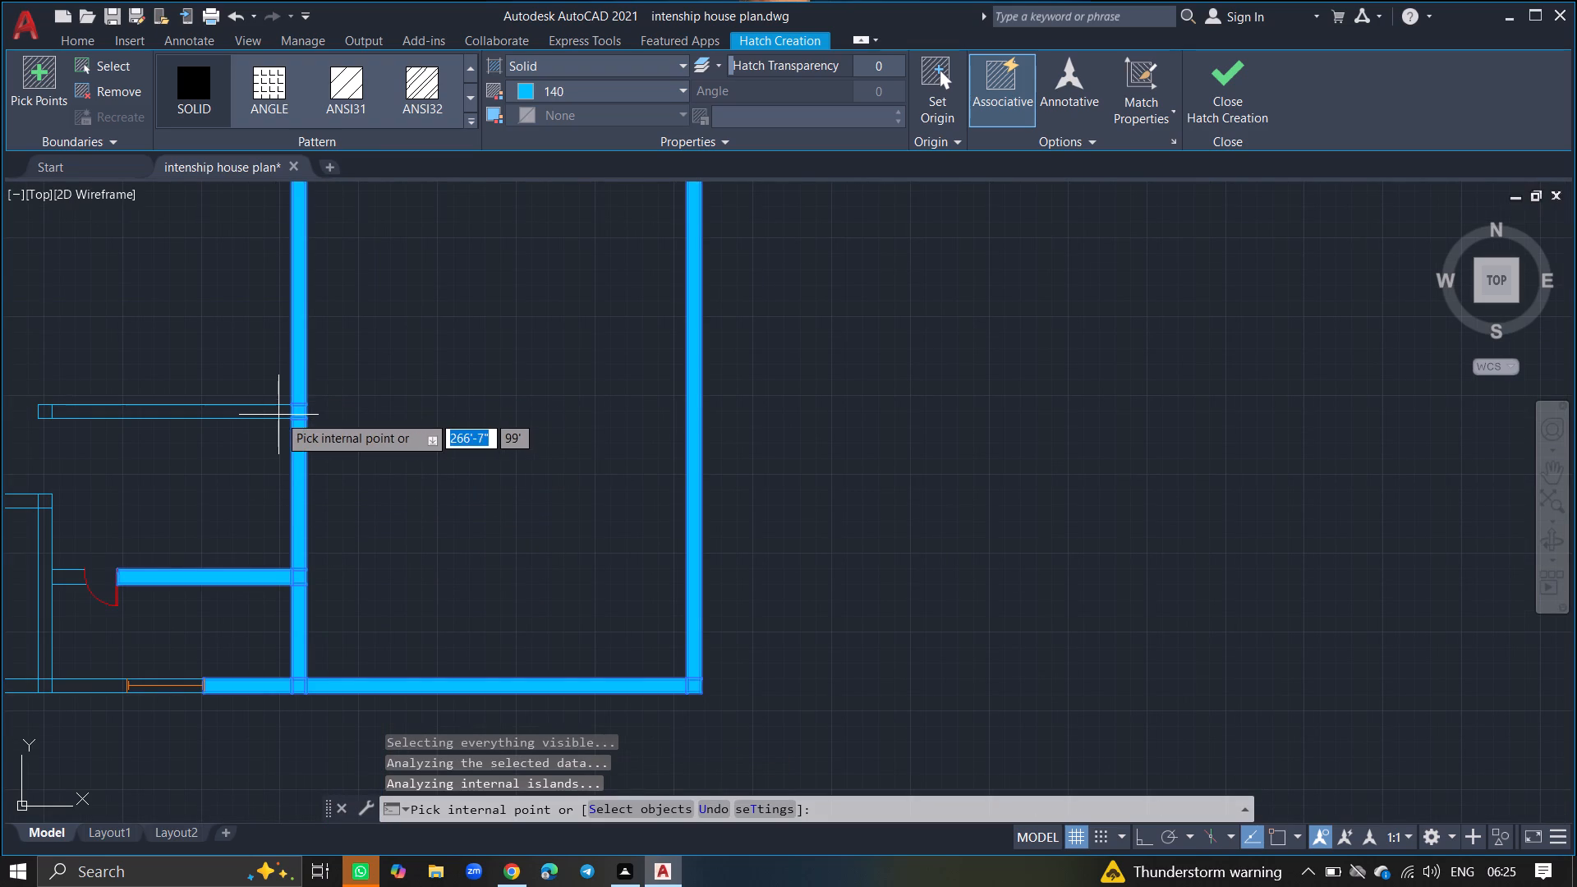
pyautogui.click(278, 415)
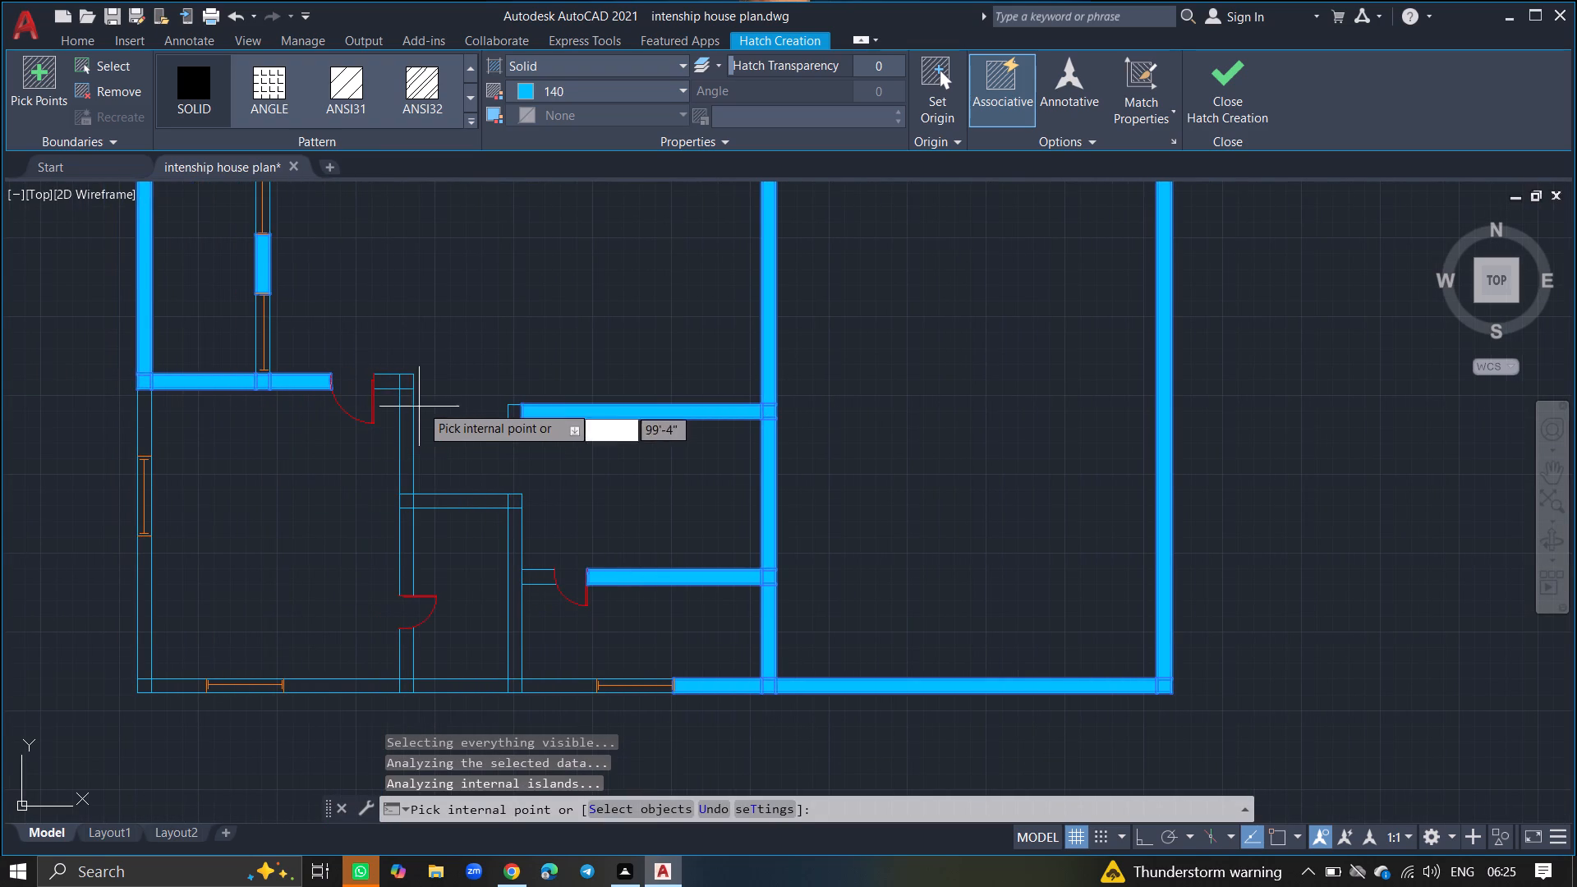
pyautogui.click(515, 414)
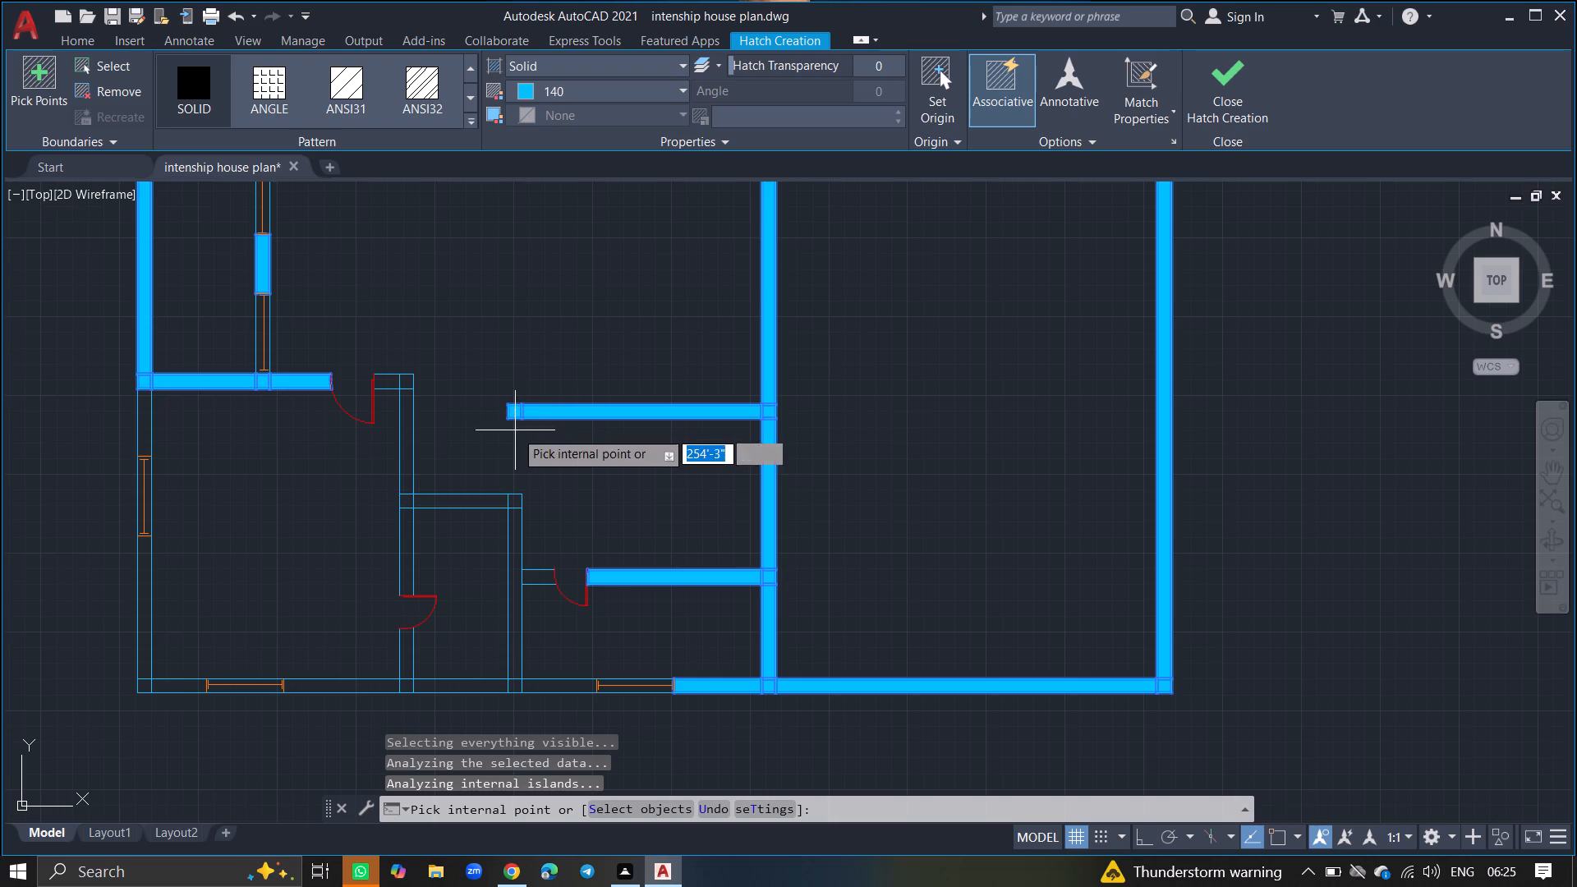
# Add solid hatch to the narrow south room's east and north walls, including their corners, and the adjoining south wall east to the window.
pyautogui.click(514, 540)
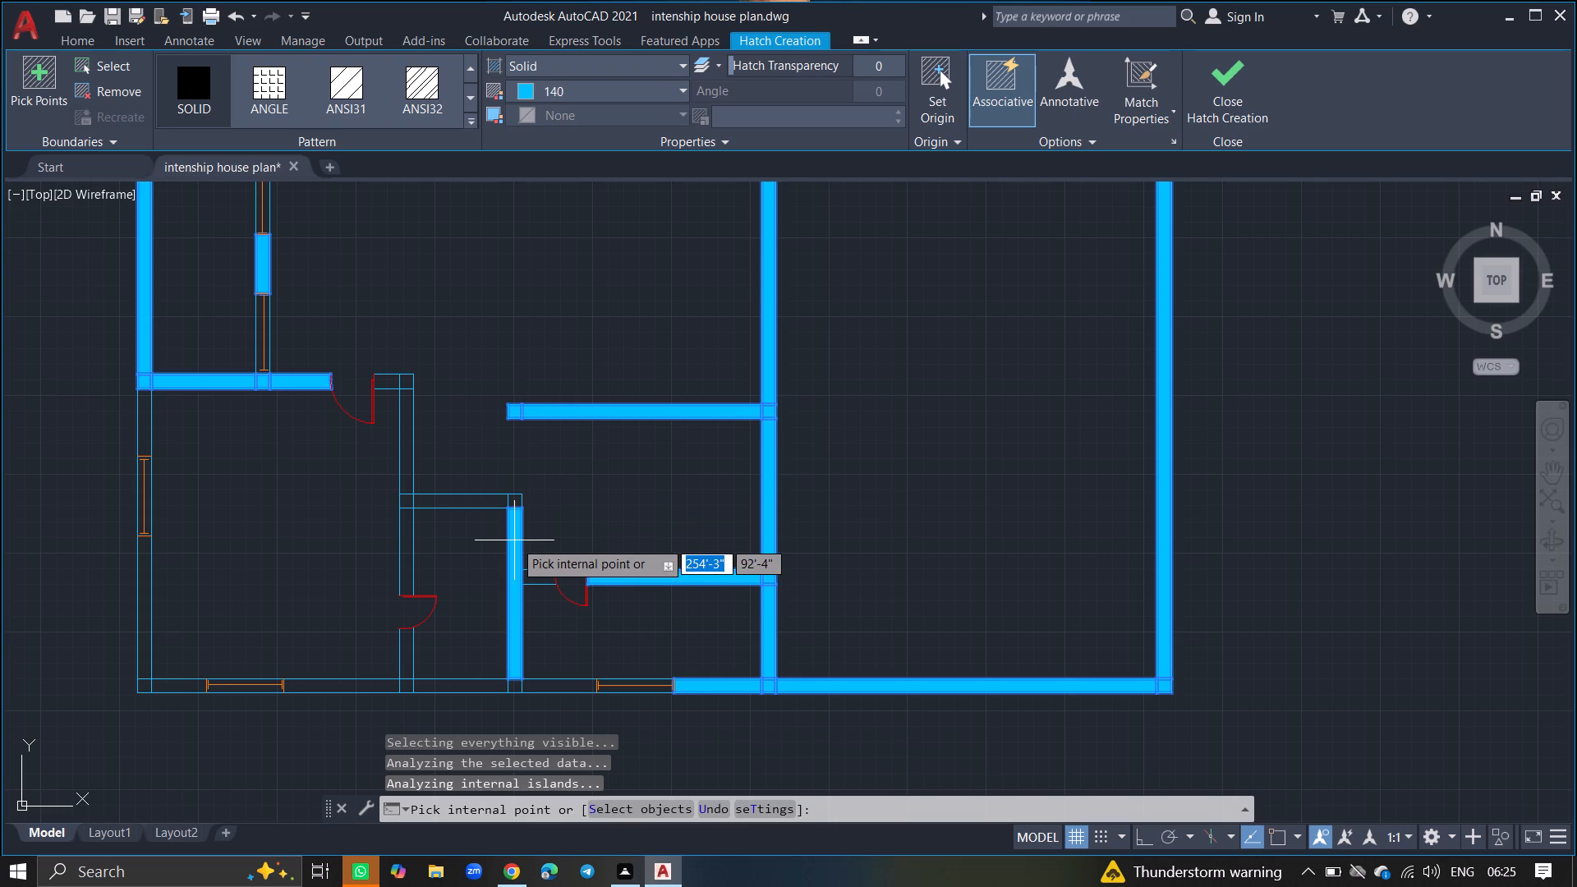
pyautogui.click(512, 688)
pyautogui.click(539, 687)
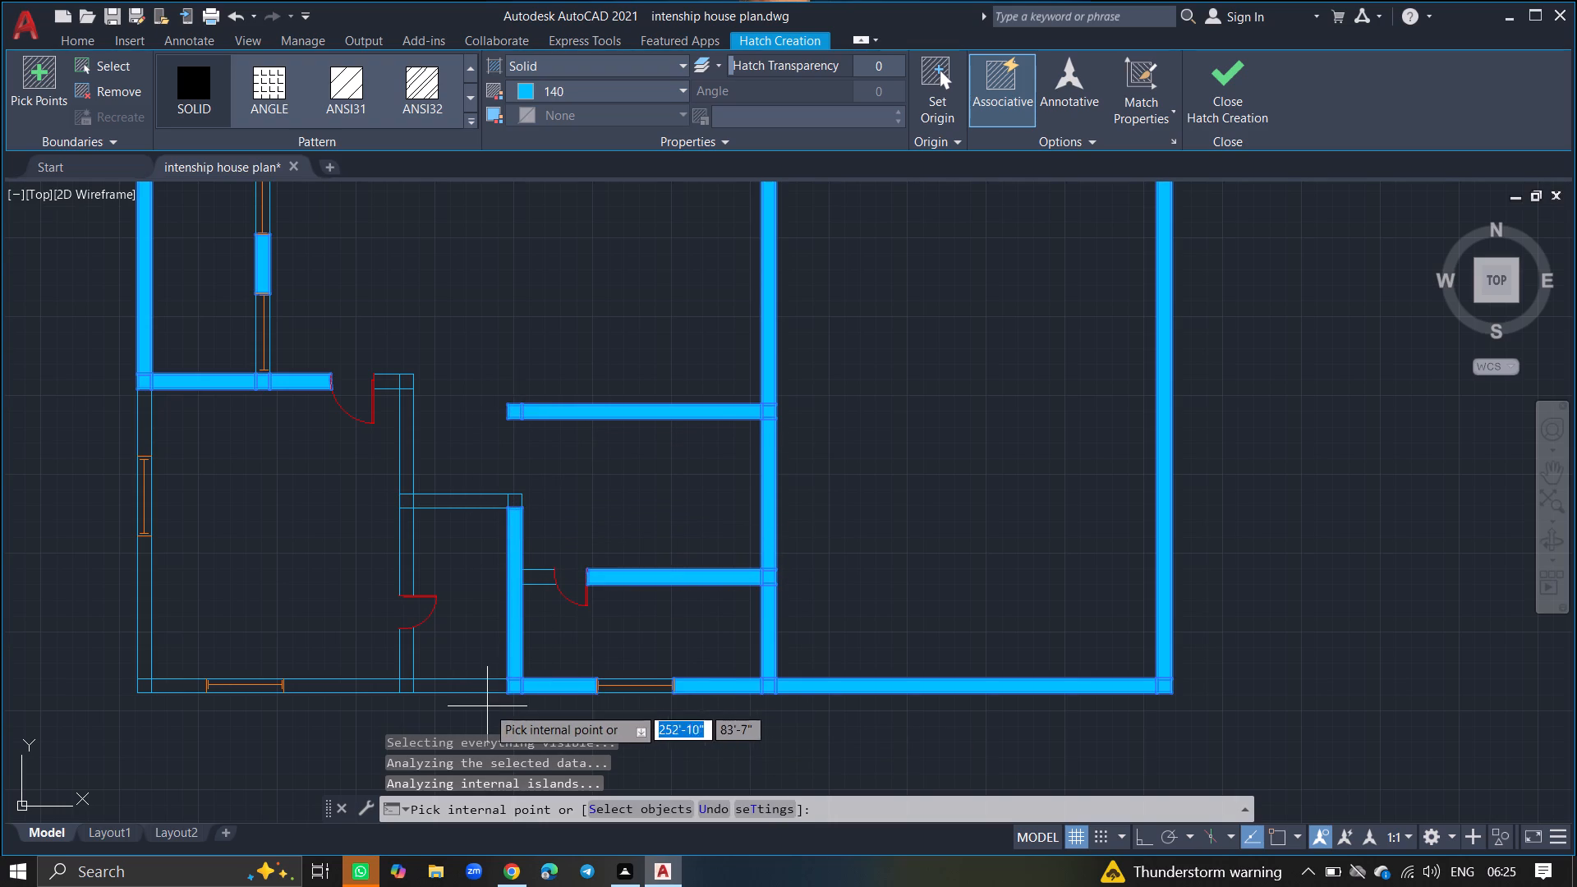
pyautogui.click(514, 506)
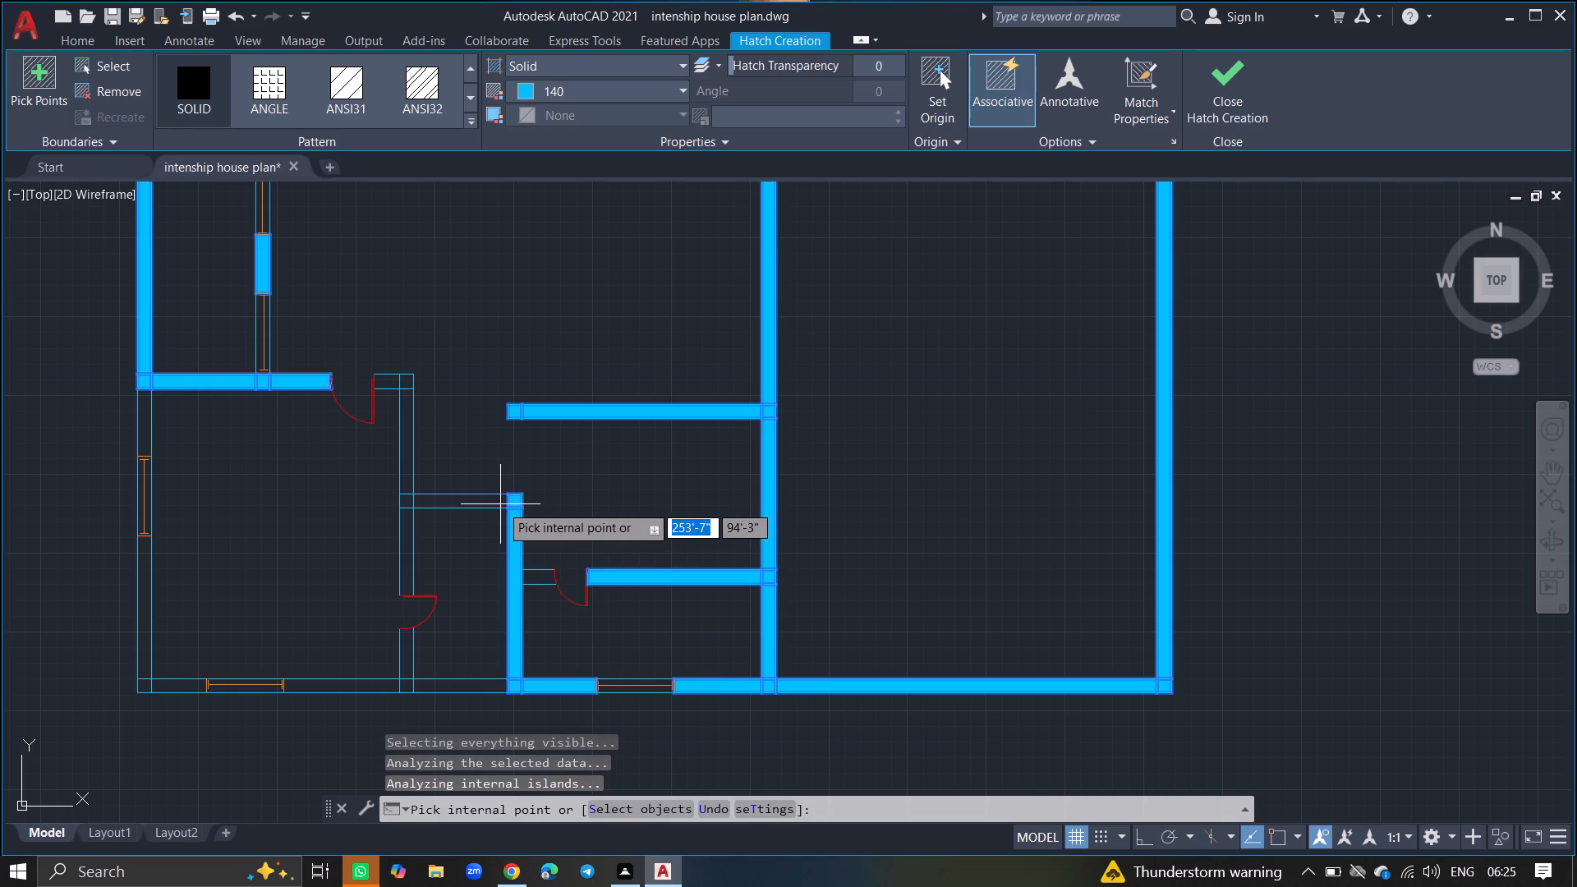
pyautogui.click(494, 503)
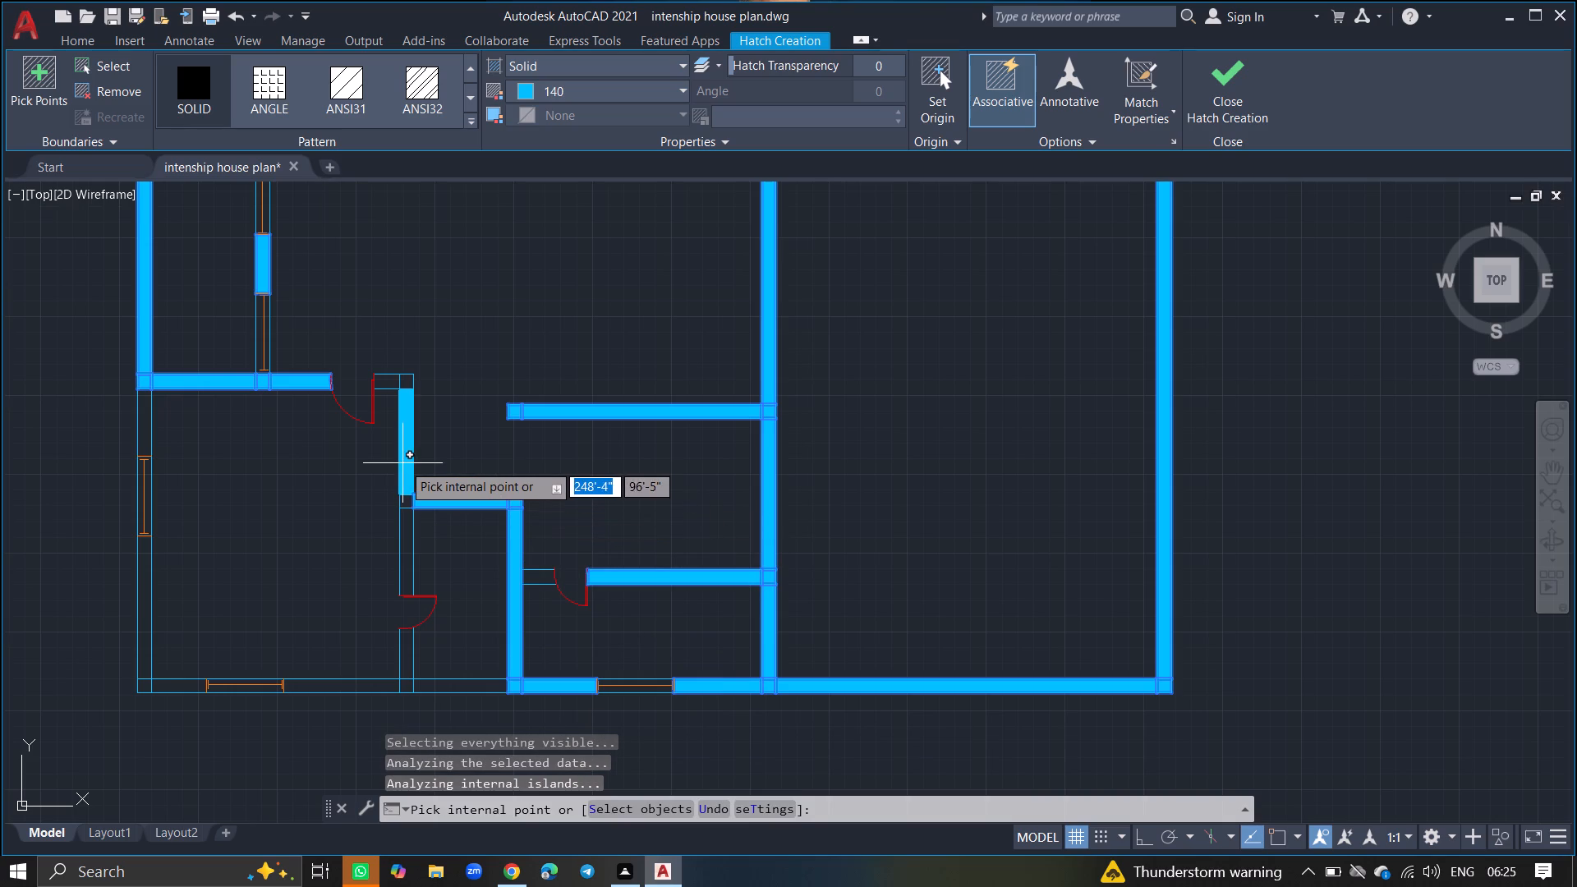
# Add solid hatch to the southwest room's east wall on both sides of its door, including its junctions and the north wall stub.
pyautogui.click(402, 463)
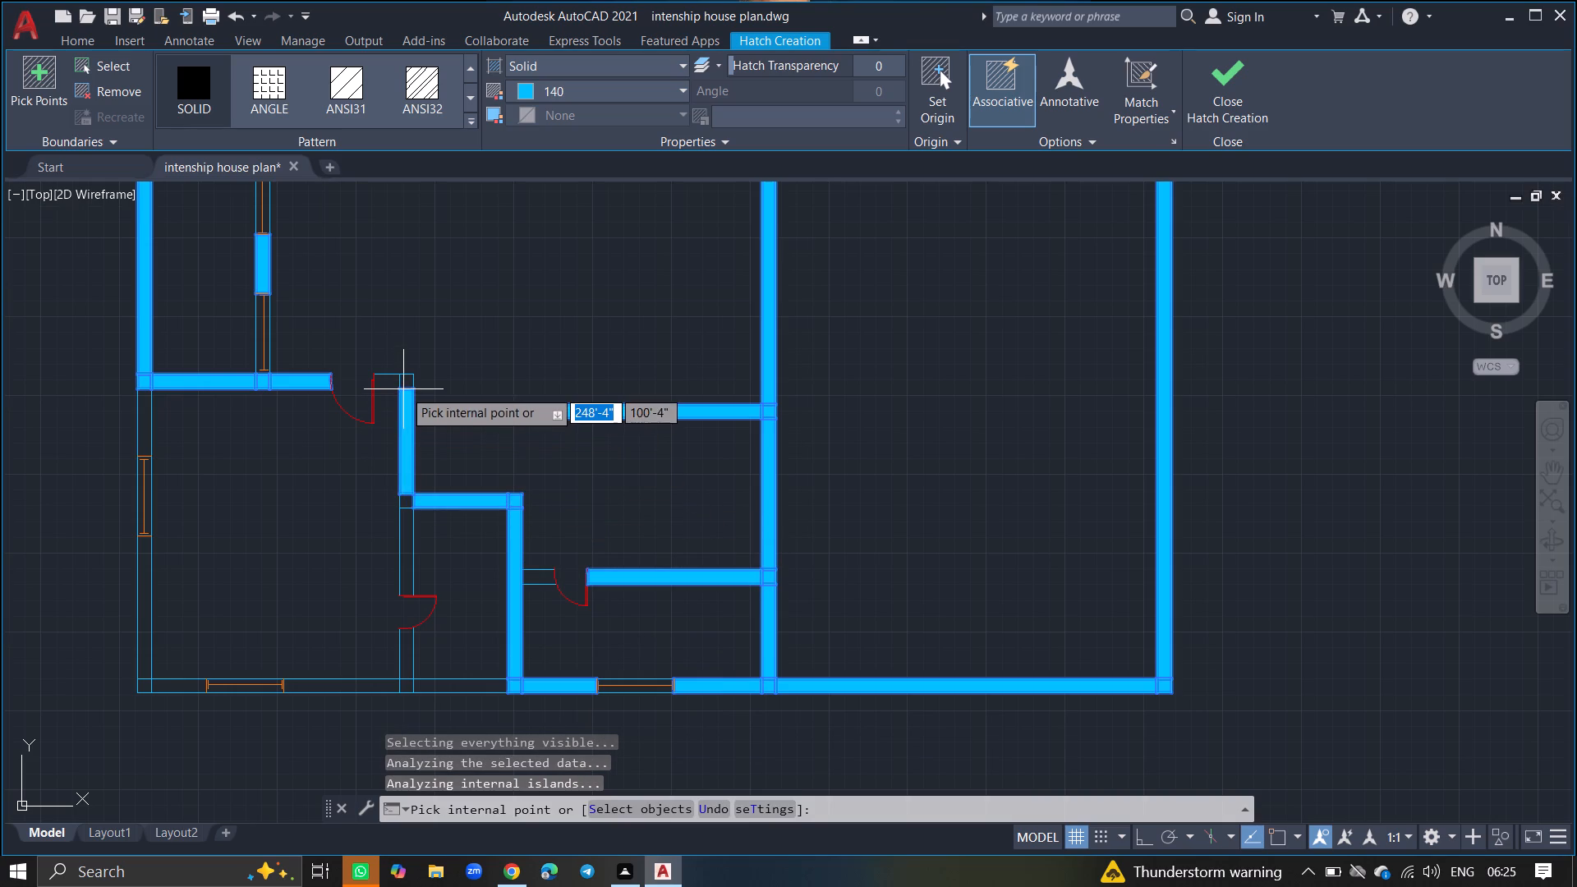
pyautogui.click(404, 384)
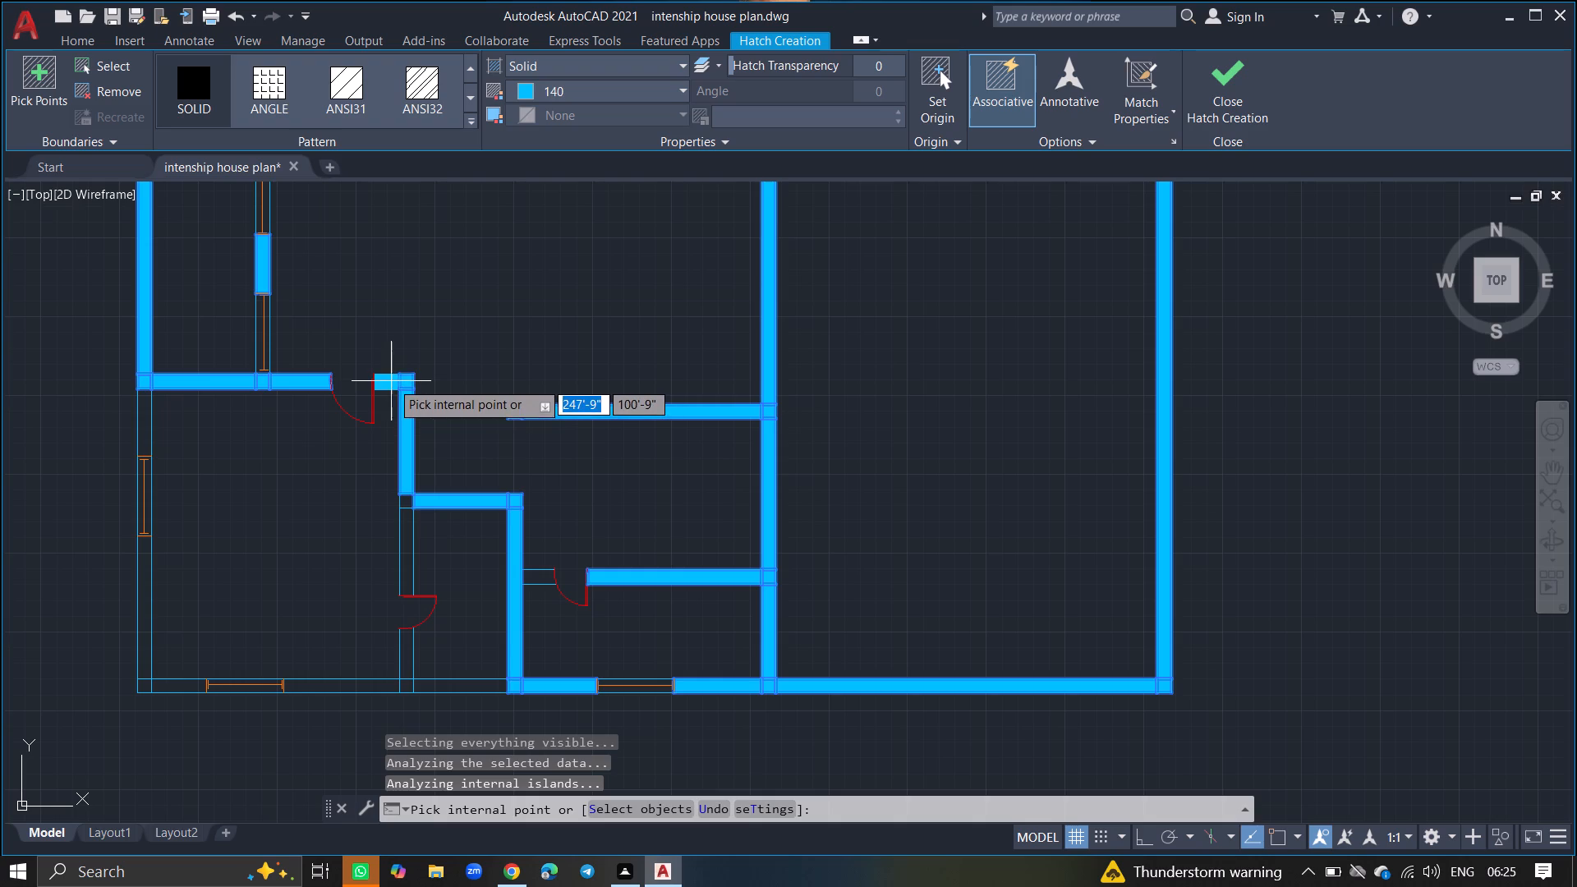
pyautogui.click(391, 381)
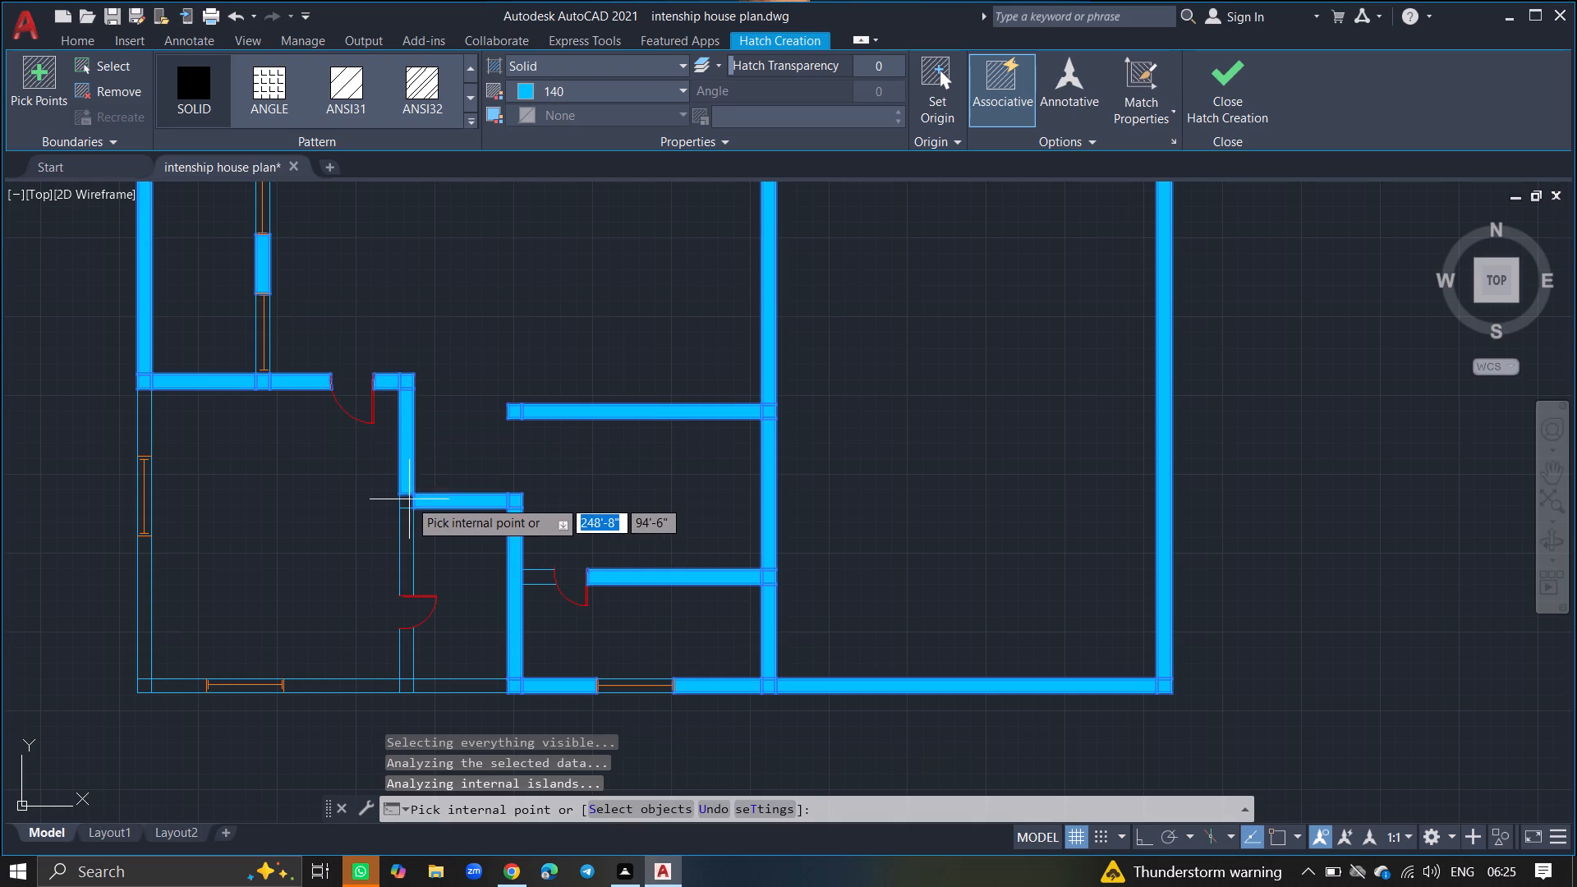
pyautogui.click(408, 502)
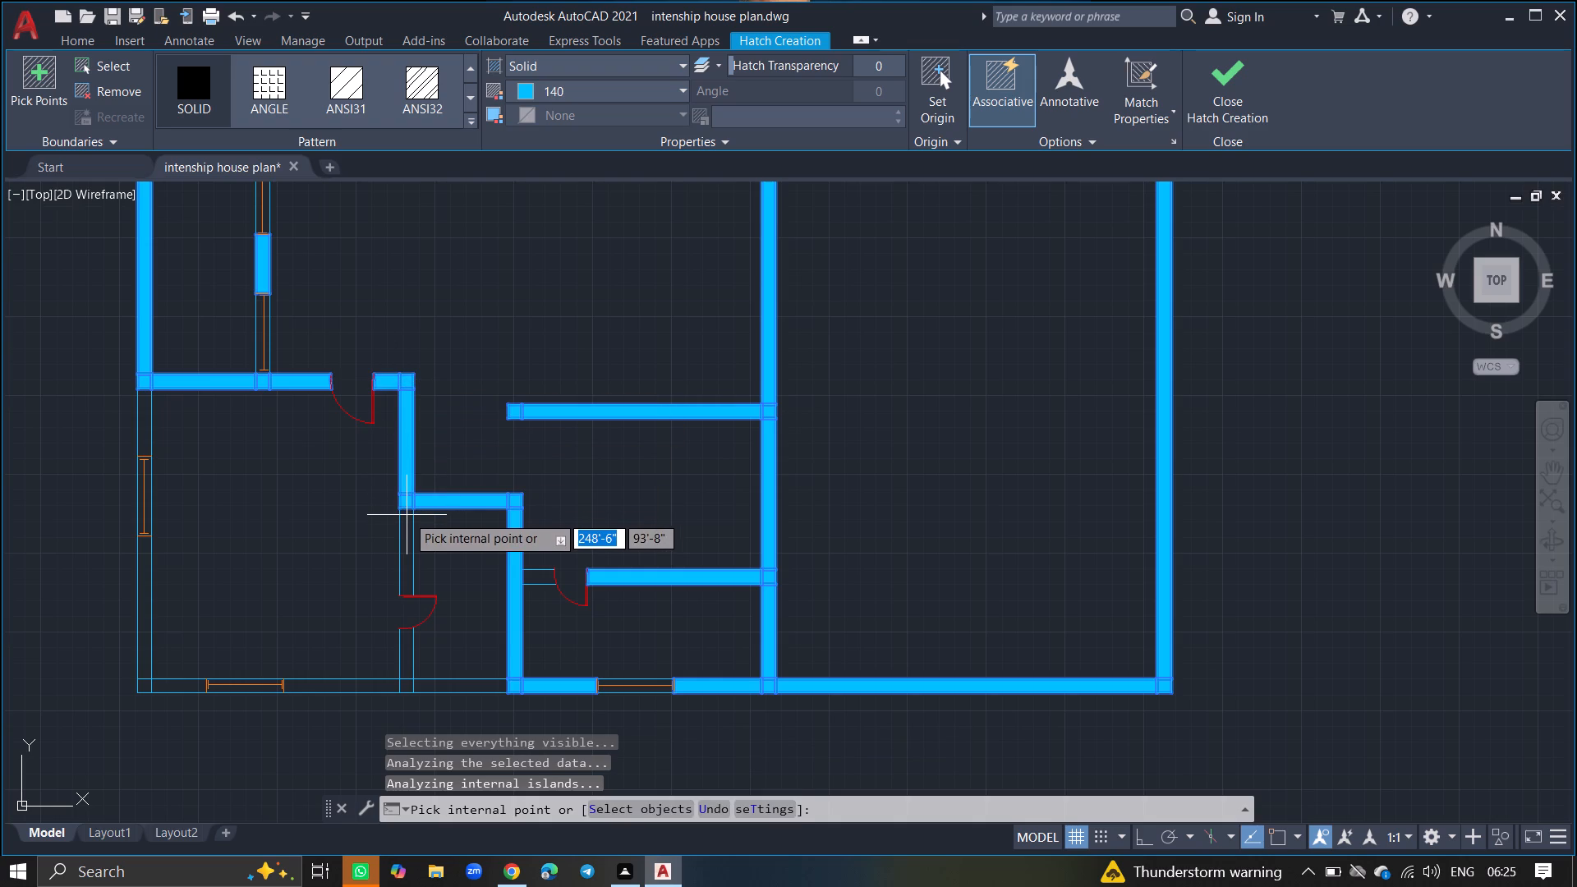
pyautogui.click(407, 515)
pyautogui.click(405, 678)
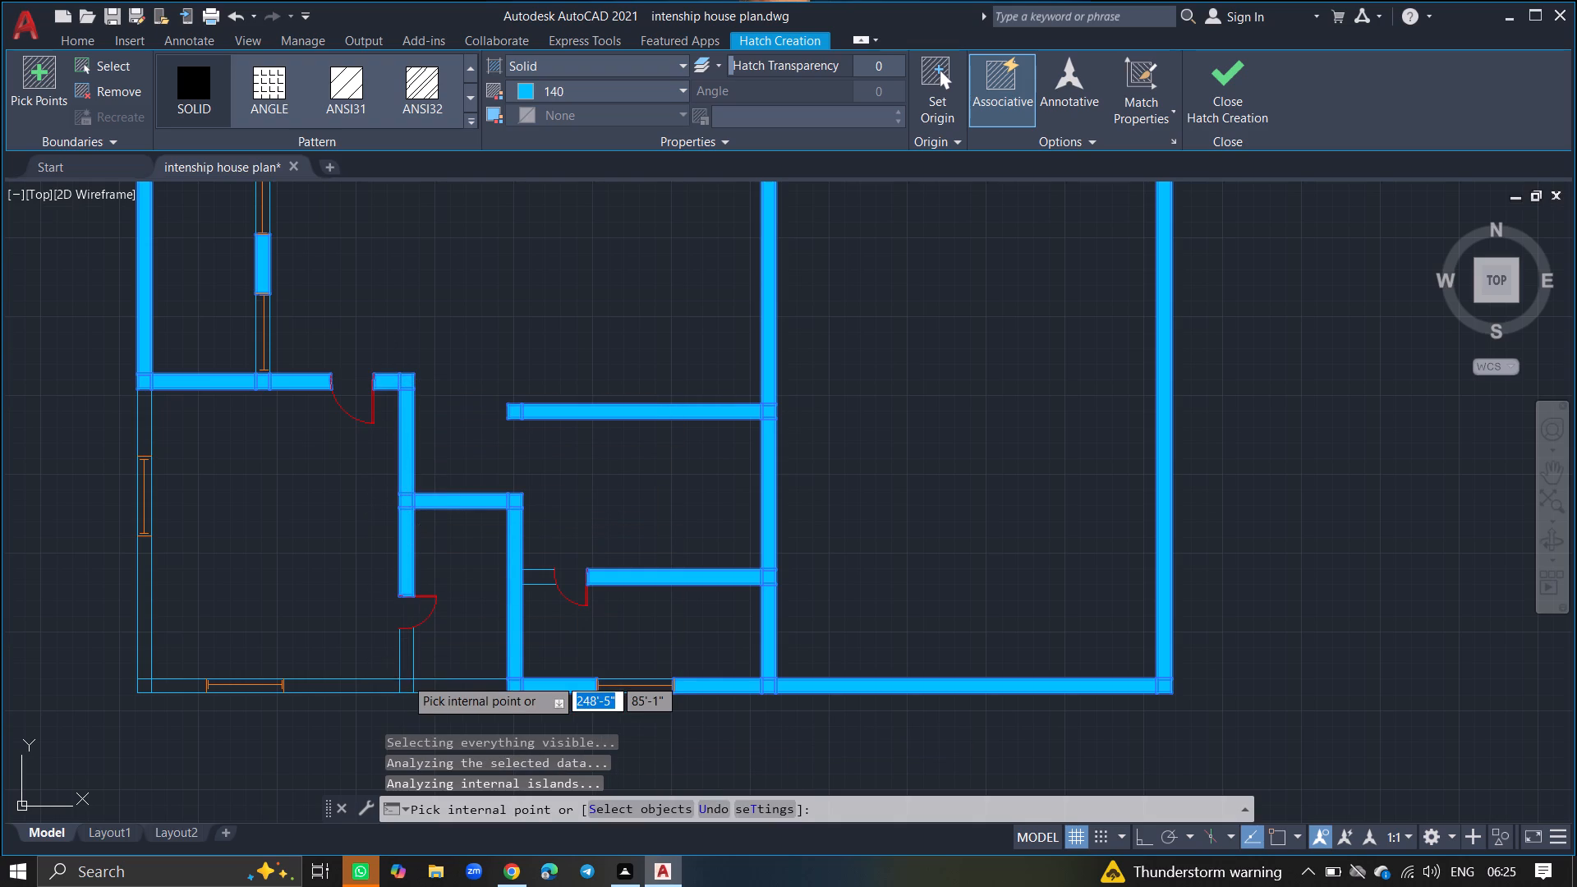
pyautogui.click(405, 687)
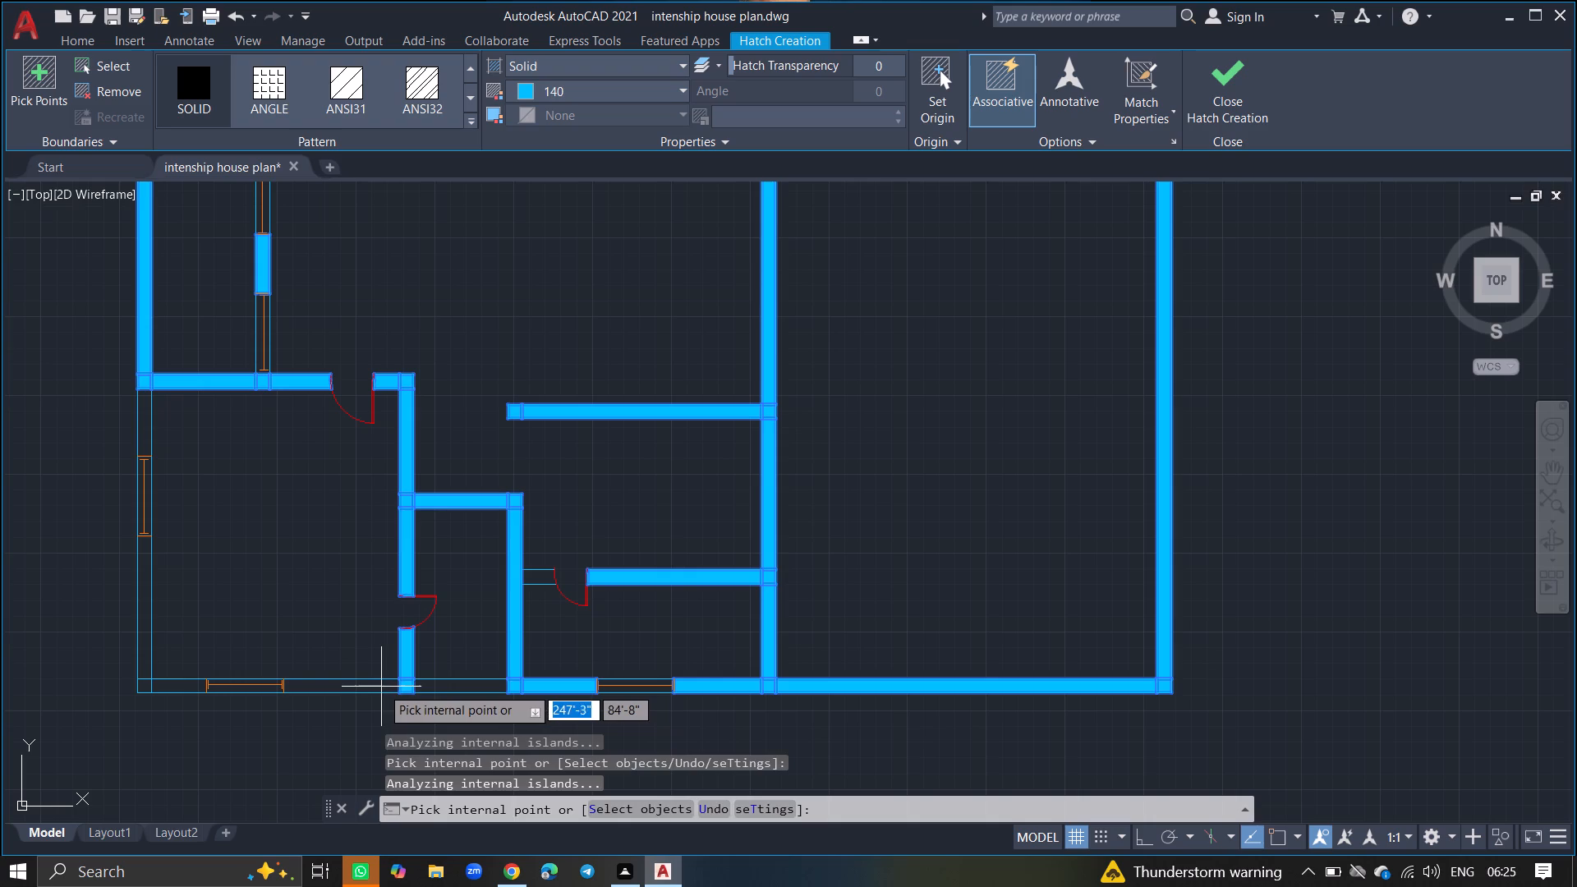
# Add solid hatch to the southwest room's south and west walls around their windows and the southwest corner, and finish the hatch.
pyautogui.click(380, 687)
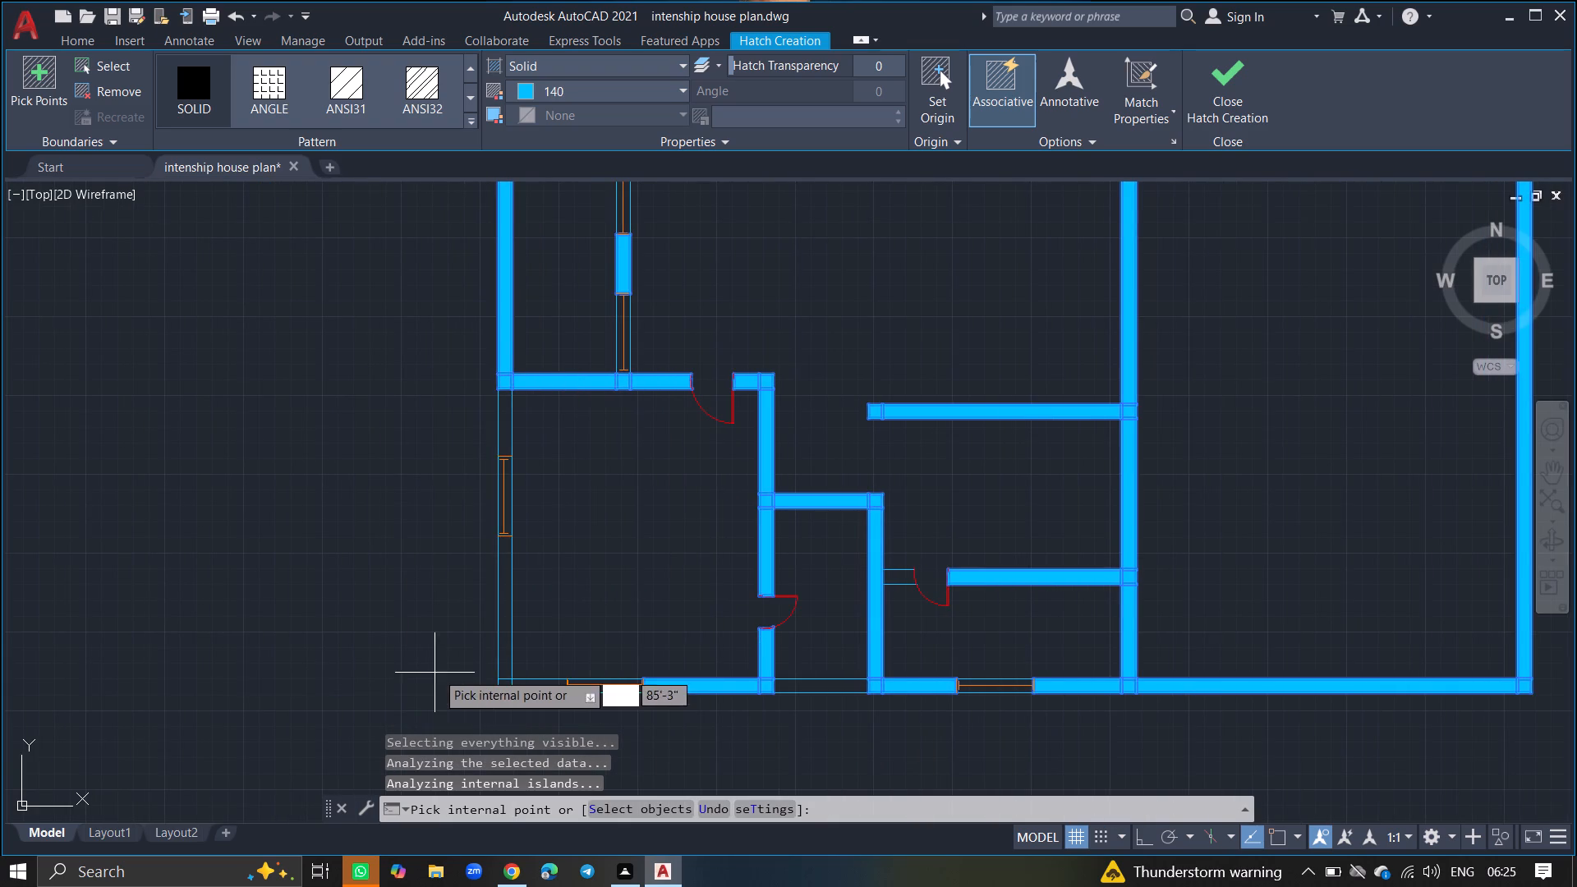
pyautogui.click(508, 635)
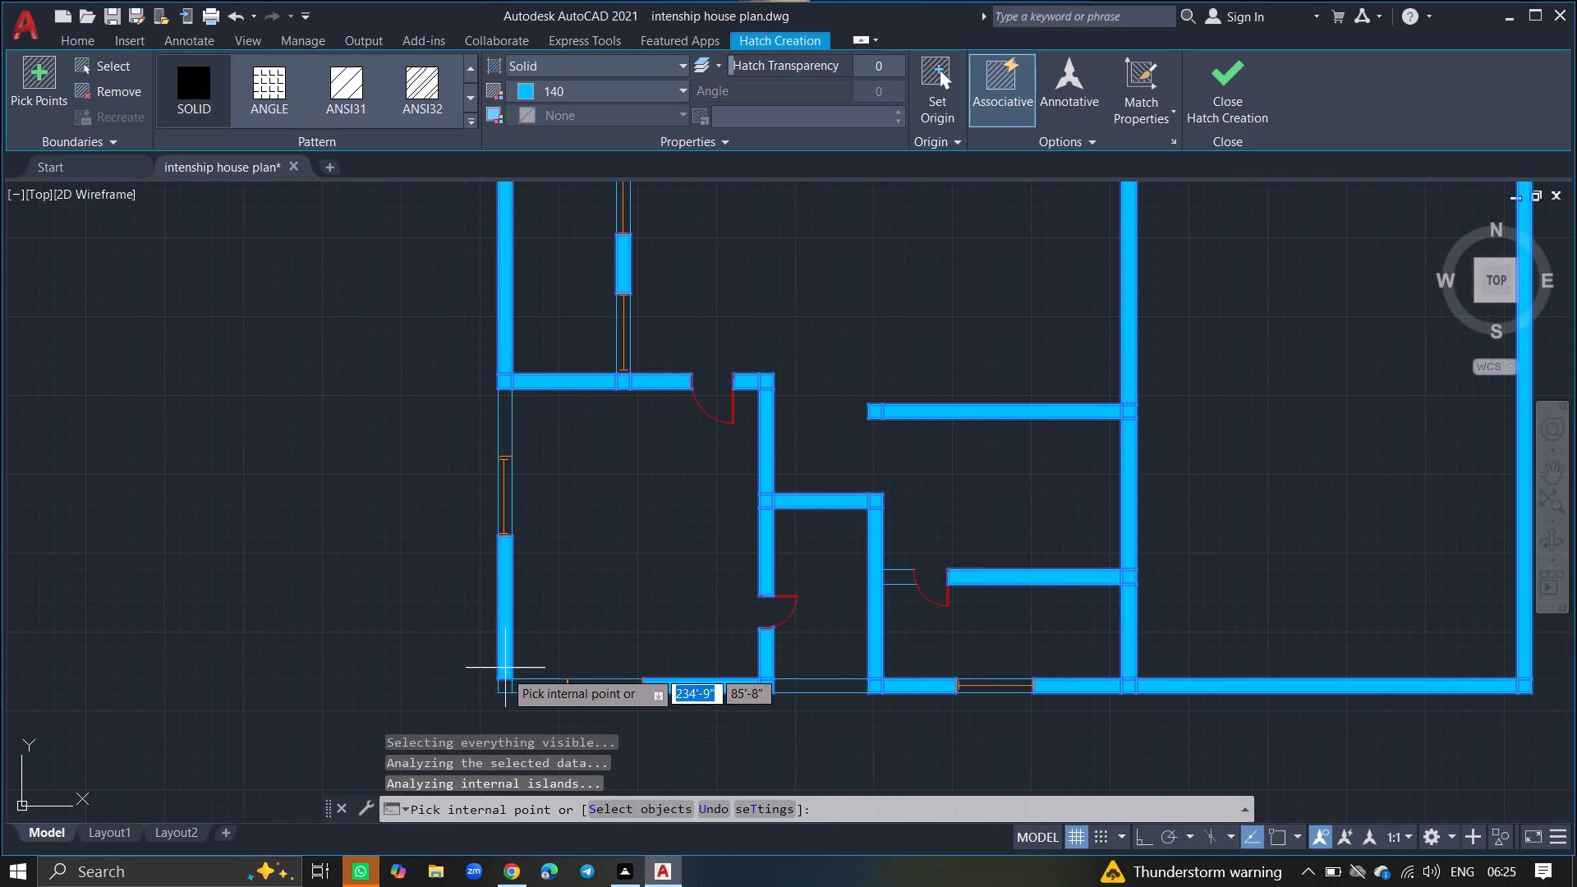
pyautogui.click(503, 686)
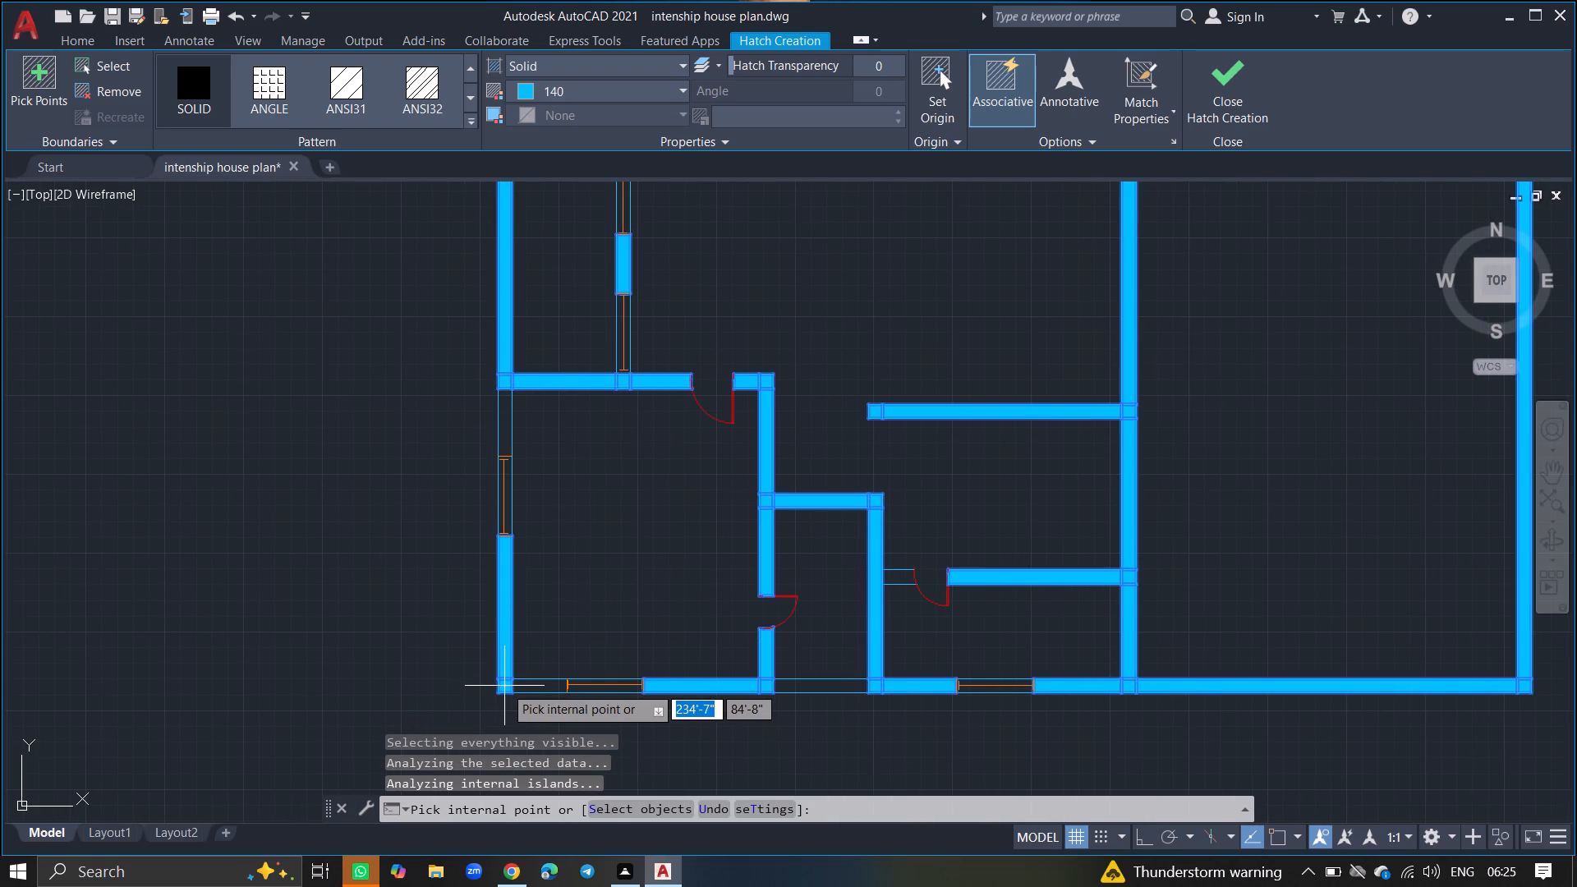
pyautogui.click(523, 687)
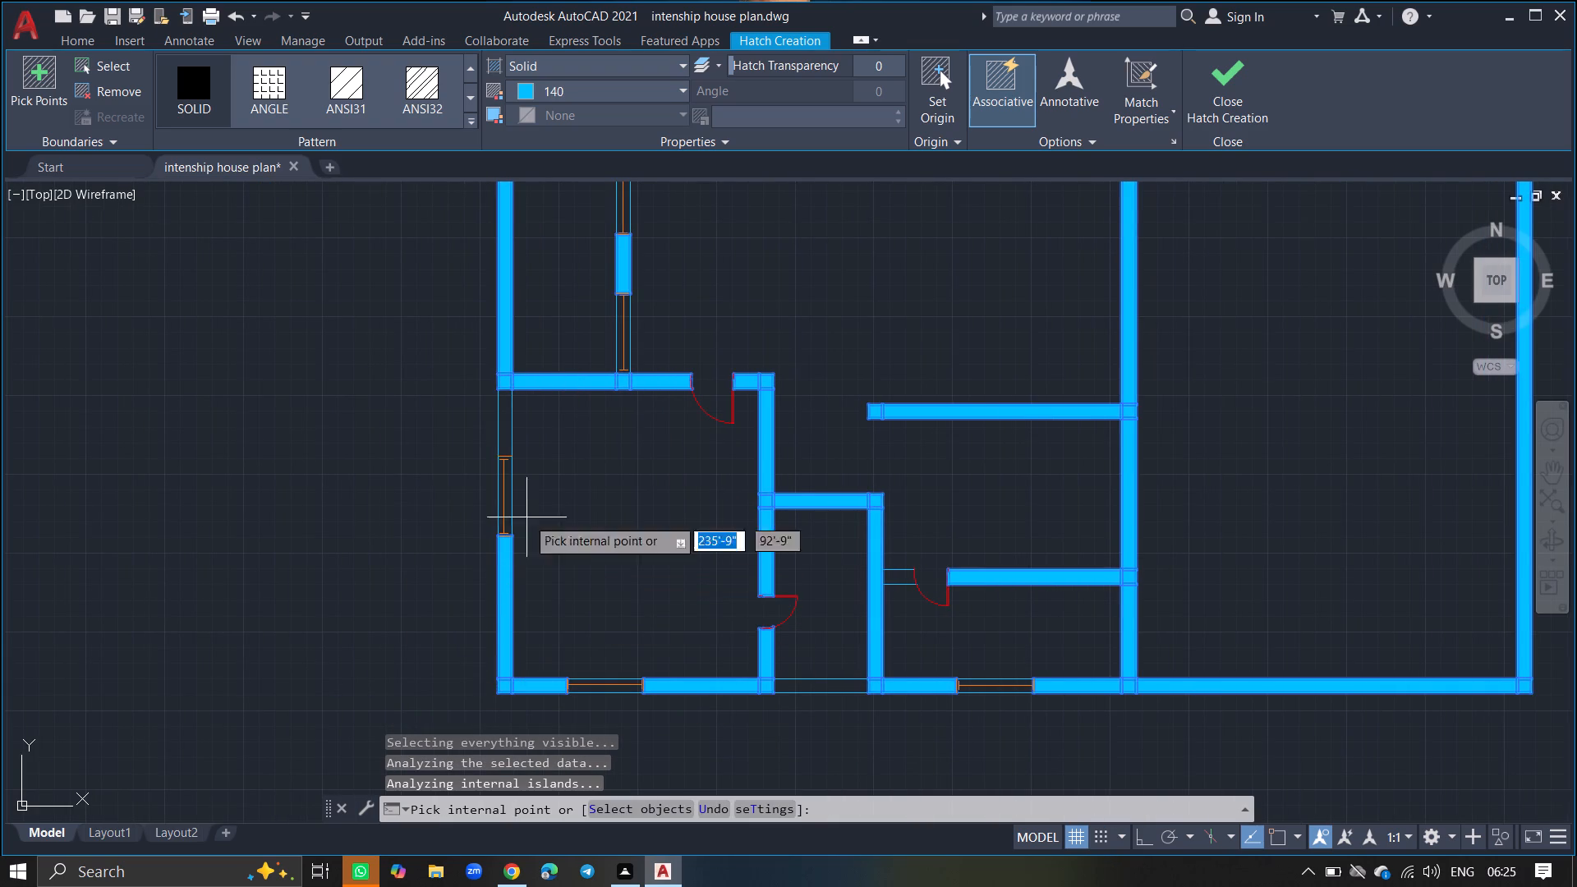
pyautogui.click(506, 436)
pyautogui.keyDown('ctrl'); pyautogui.scroll(-3, 506, 436); pyautogui.keyUp('ctrl')
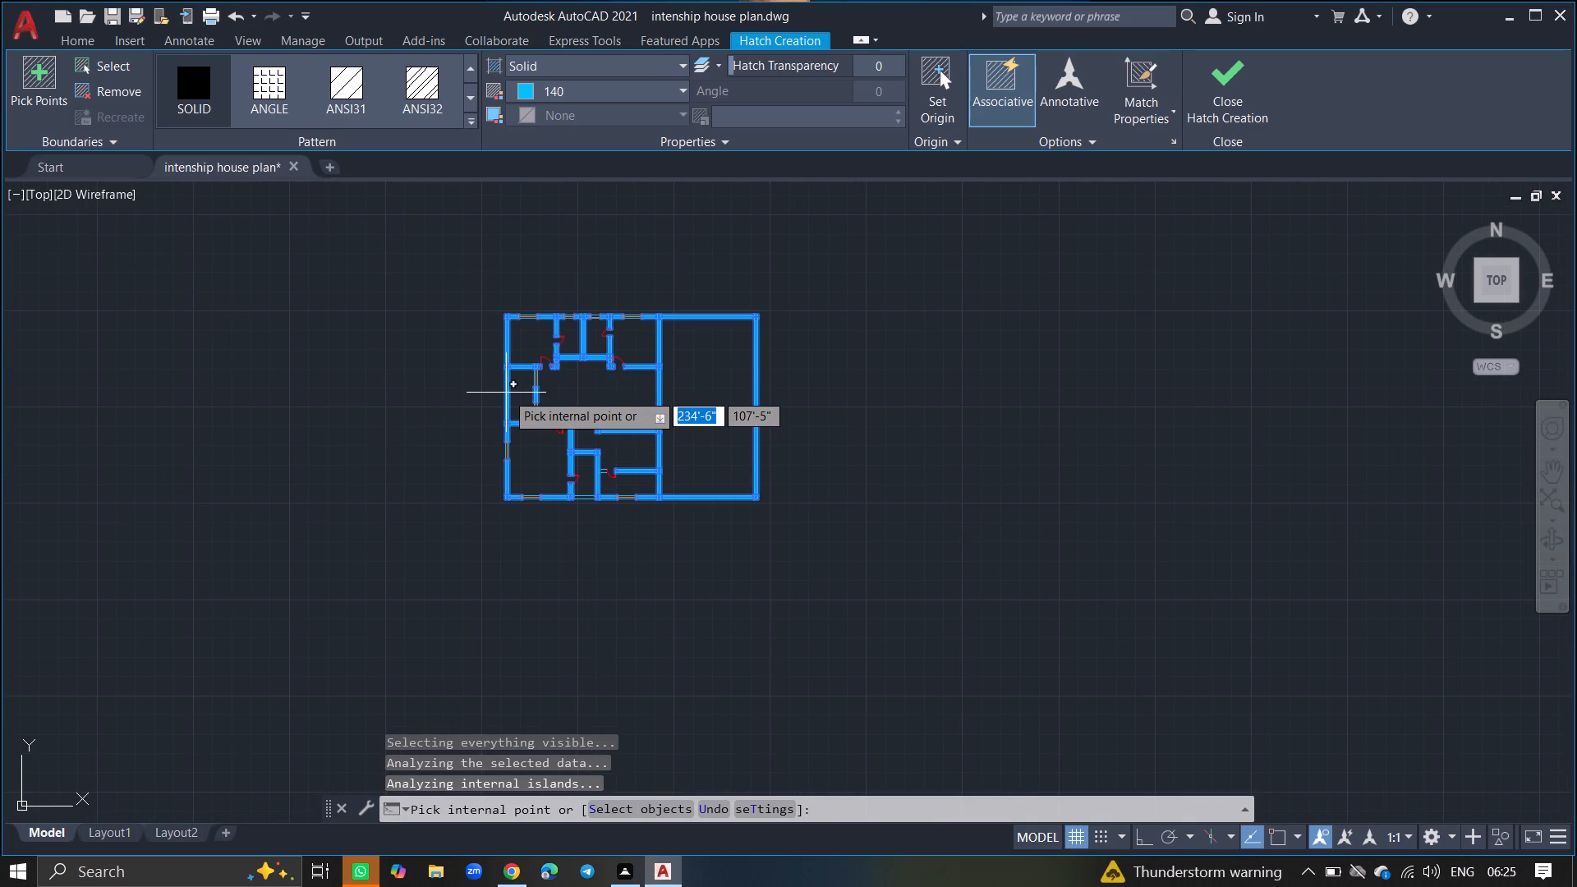
pyautogui.press('Return')
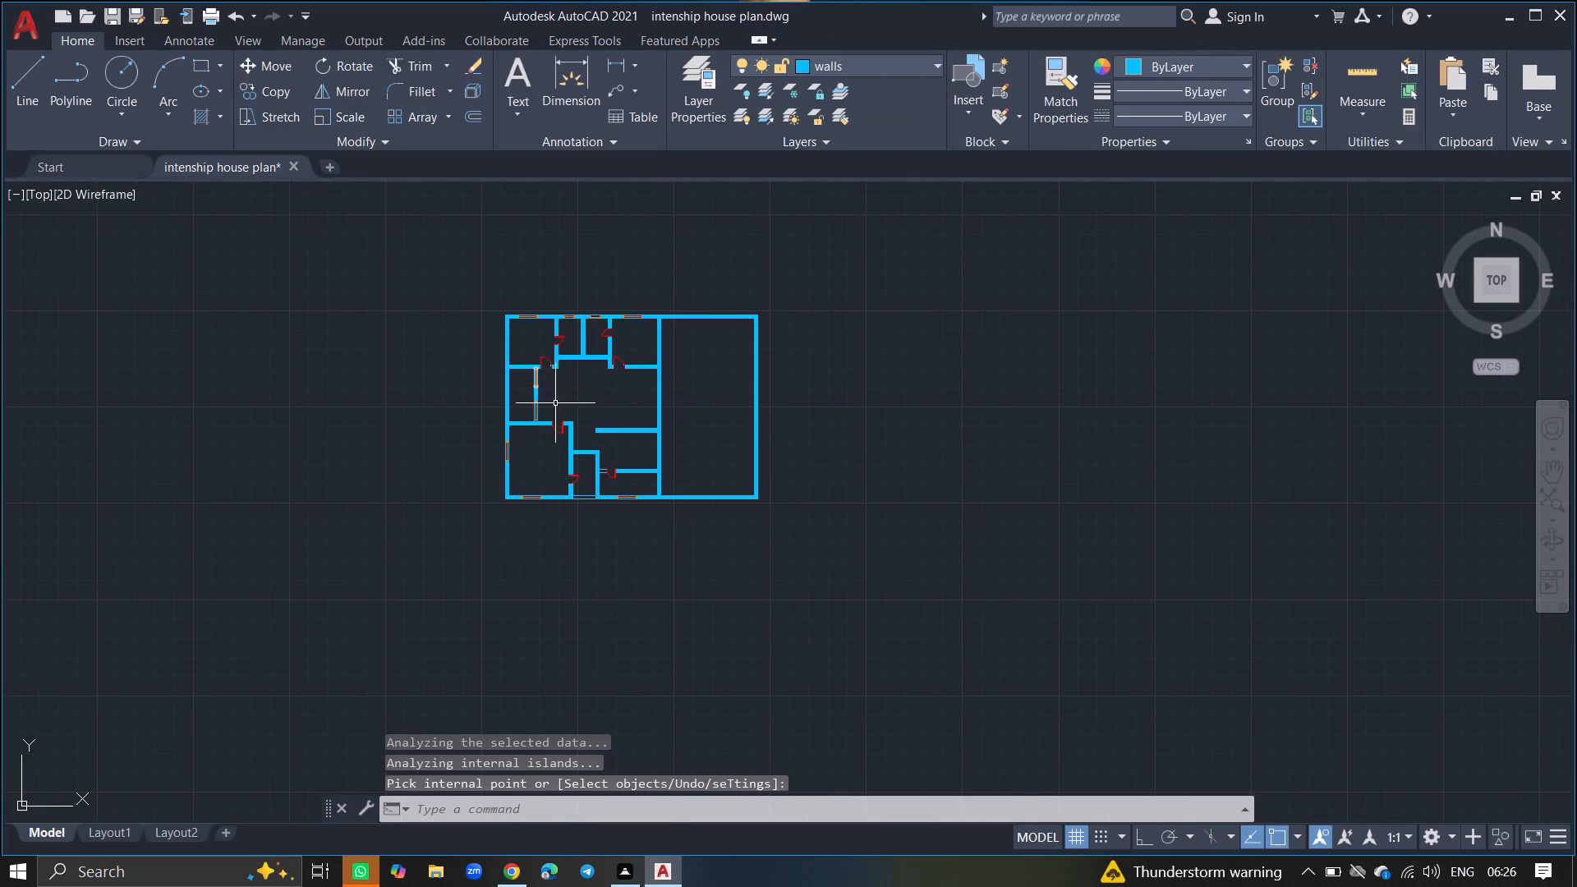
# Copy the first small room's north window into the unhatched south wall section of the narrow room.
pyautogui.keyDown('ctrl'); pyautogui.scroll(3, 568, 324); pyautogui.keyUp('ctrl')
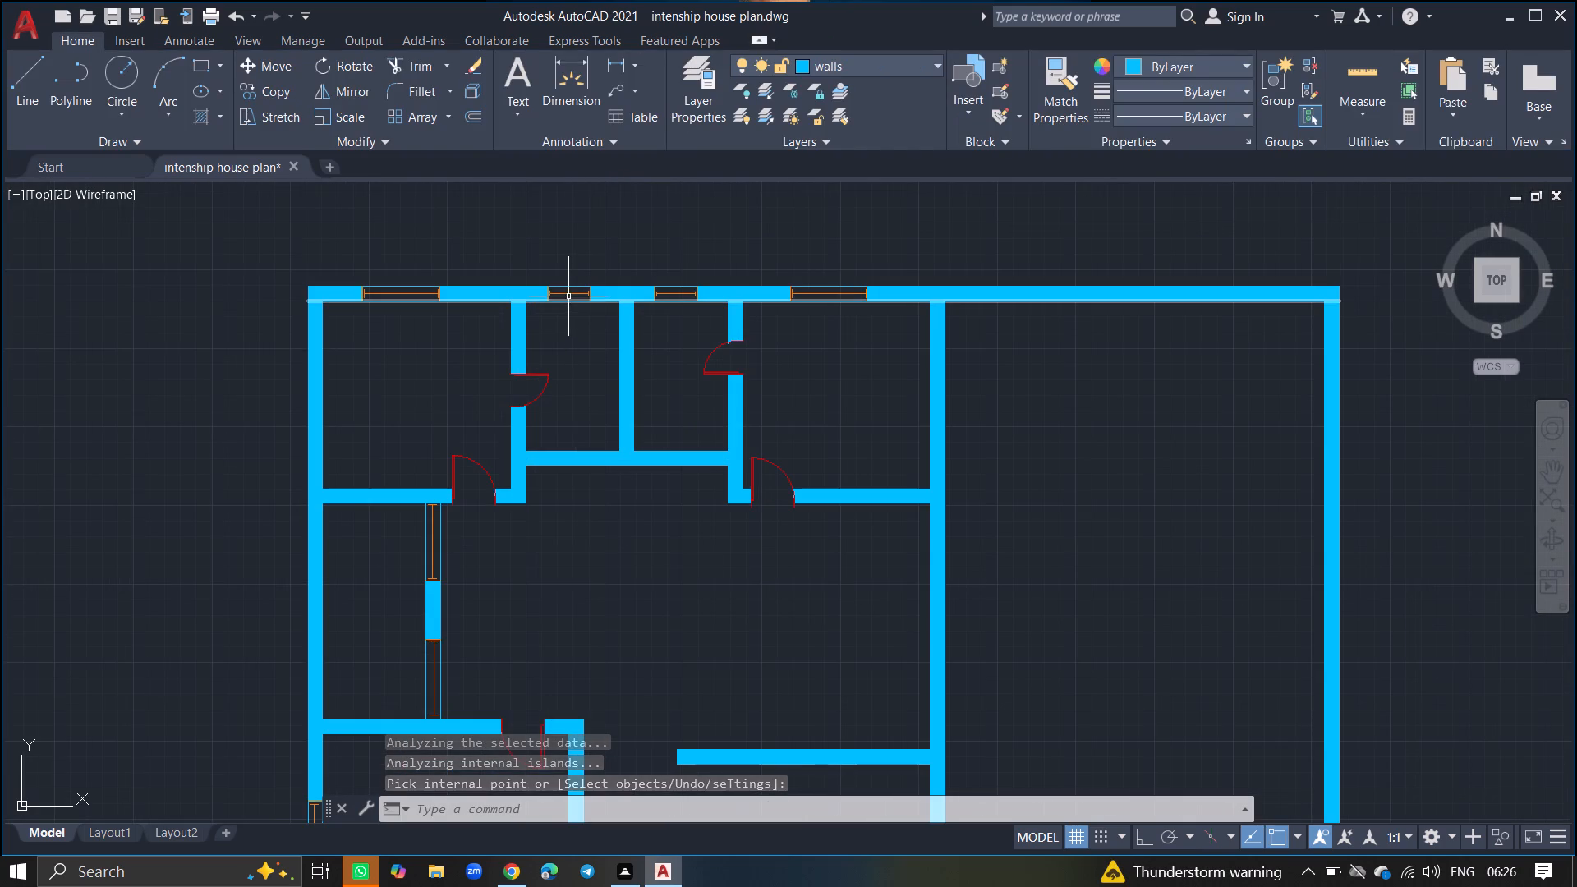
pyautogui.click(568, 291)
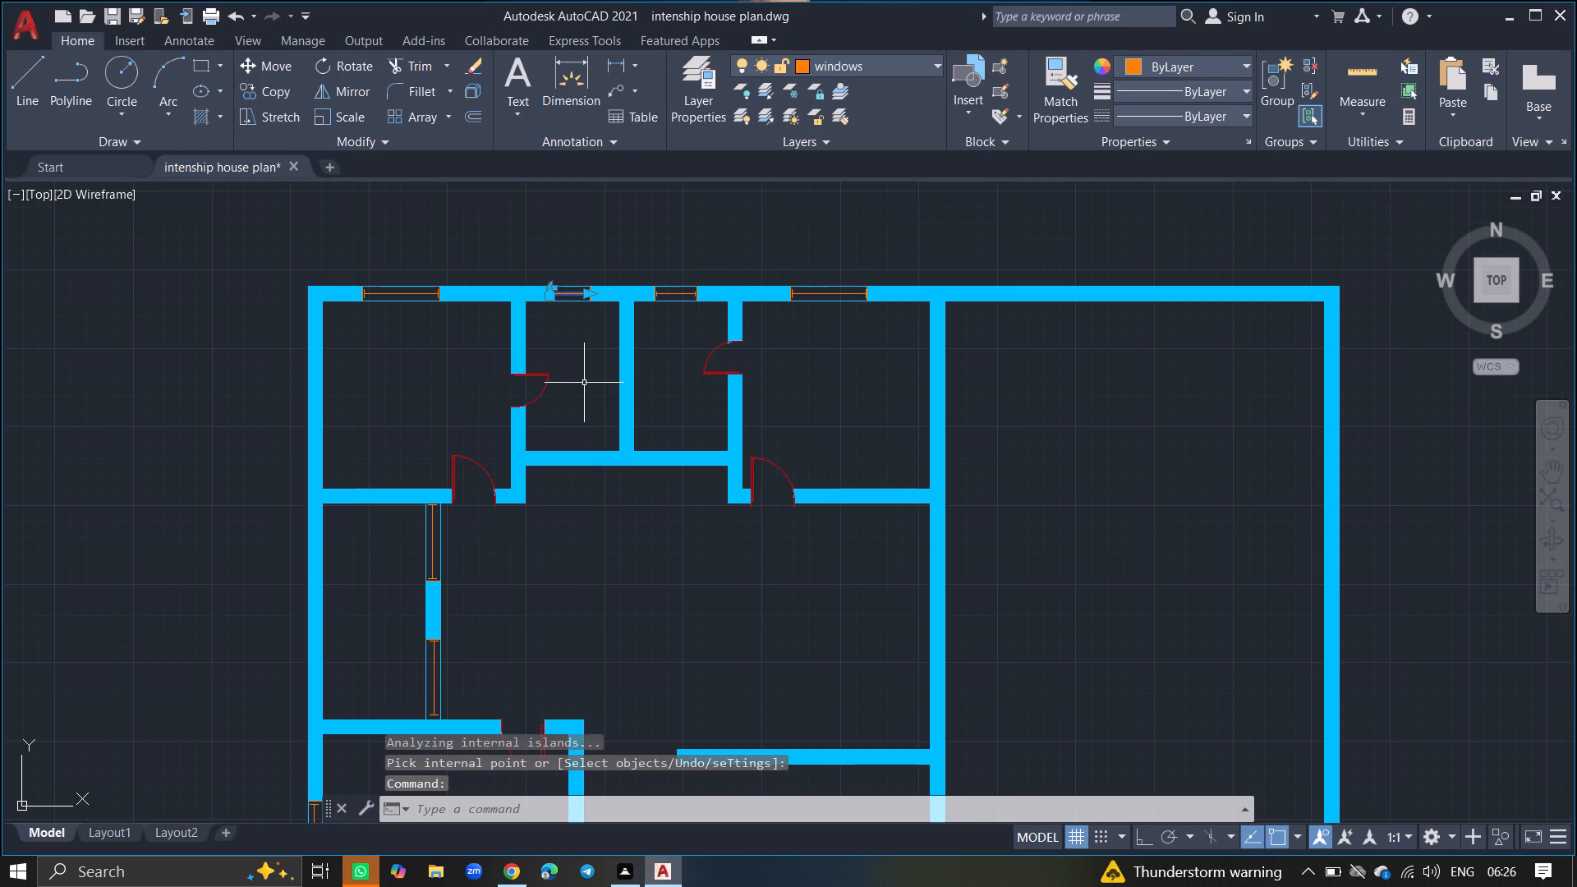
pyautogui.write('copy')
pyautogui.press('Return')
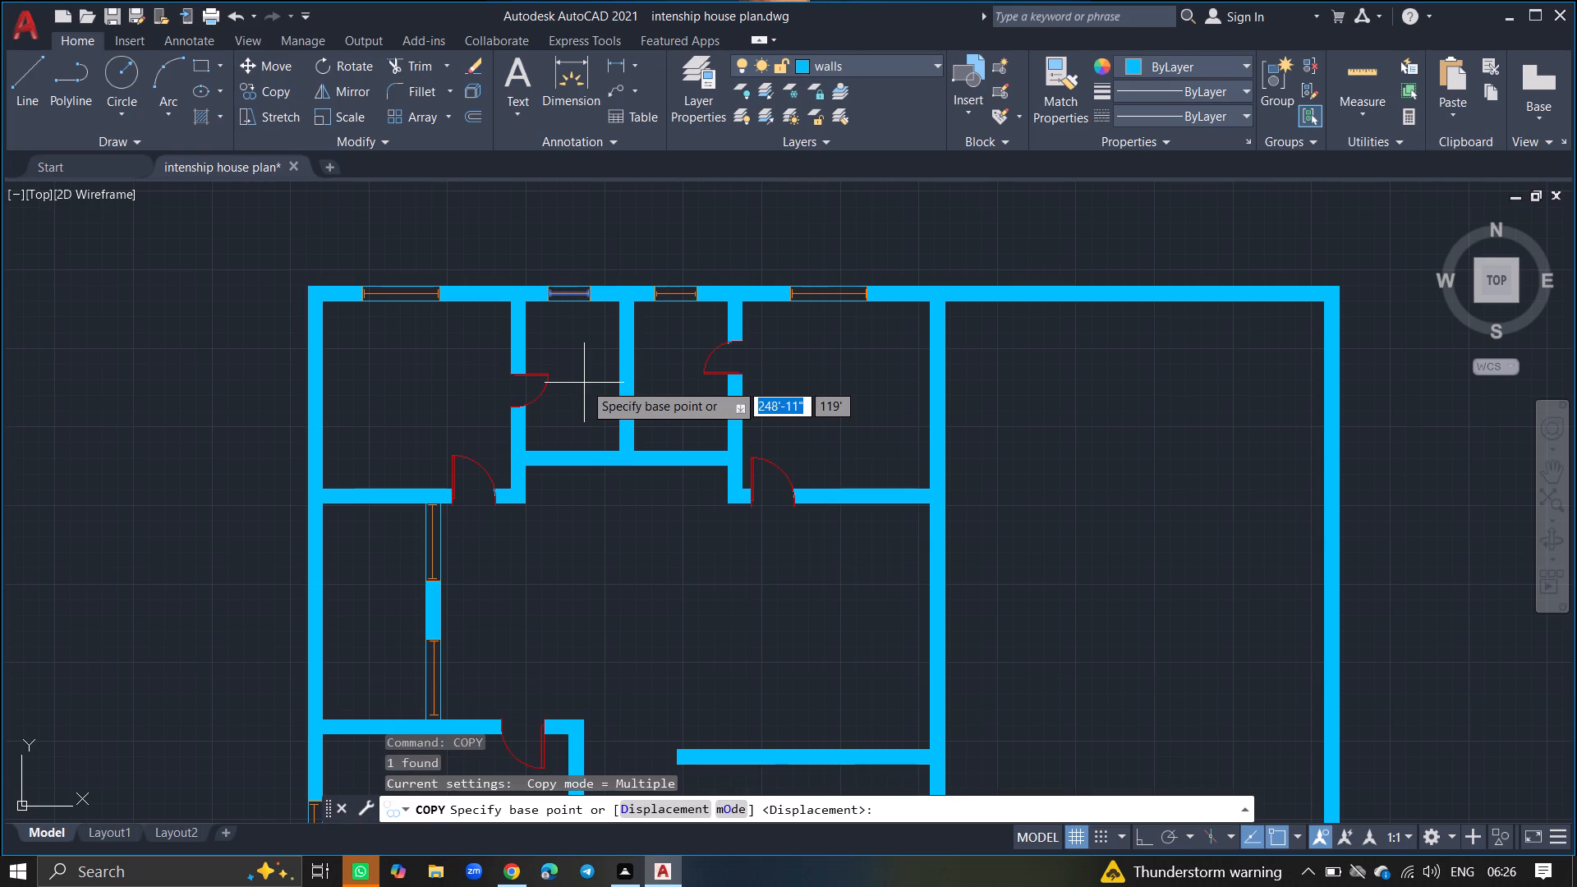
pyautogui.click(557, 288)
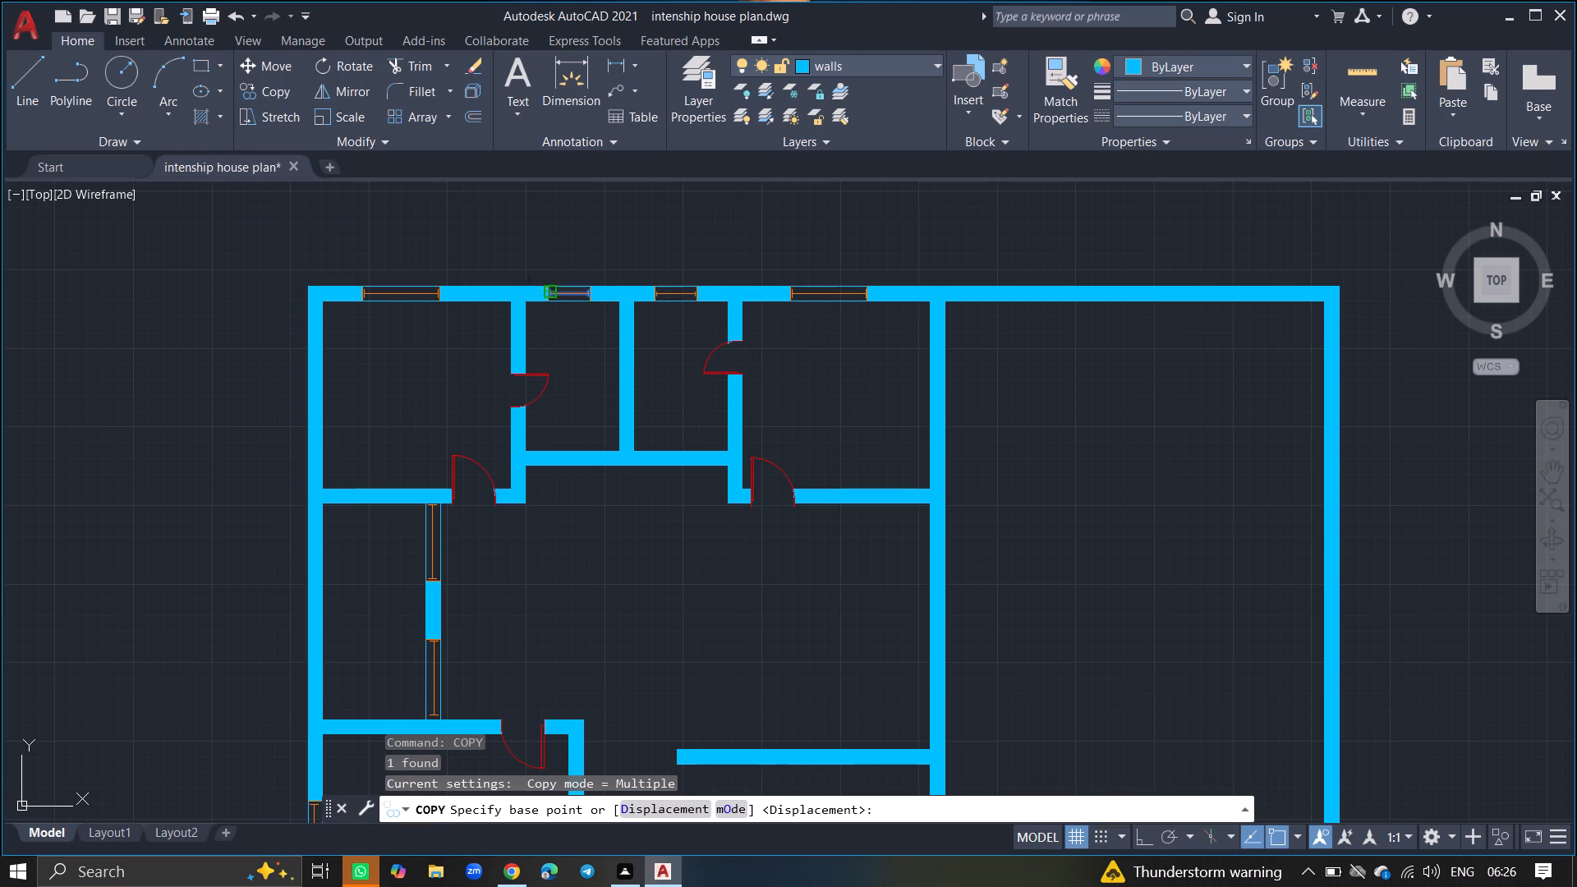
pyautogui.keyDown('ctrl'); pyautogui.scroll(-4, 551, 551); pyautogui.keyUp('ctrl')
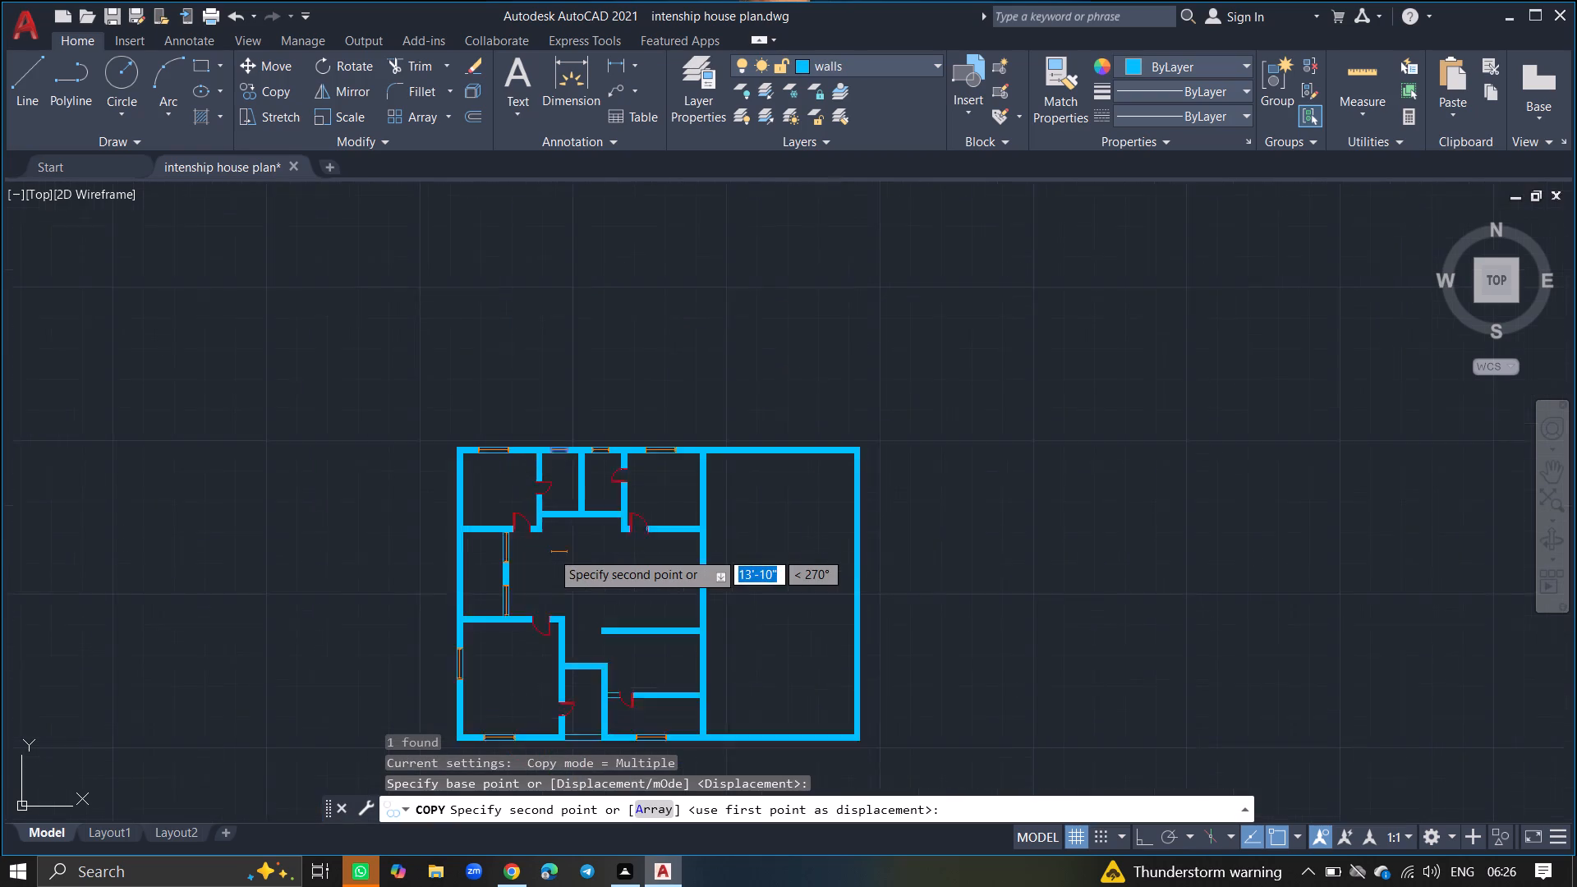
pyautogui.keyDown('ctrl'); pyautogui.scroll(3, 569, 667); pyautogui.keyUp('ctrl')
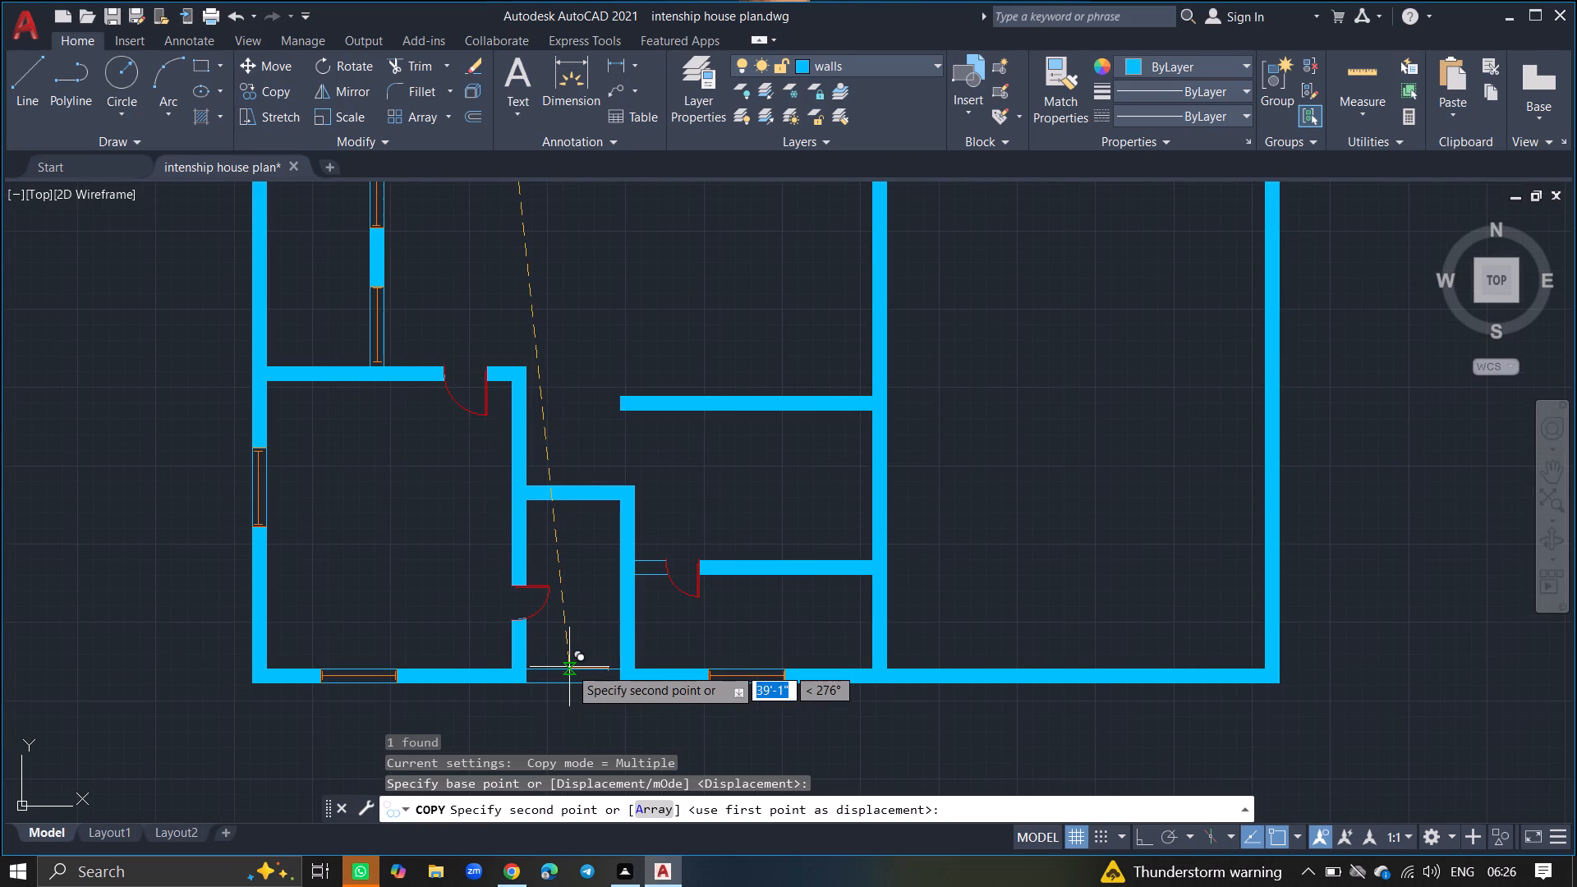
pyautogui.keyDown('ctrl'); pyautogui.scroll(7, 563, 678); pyautogui.keyUp('ctrl')
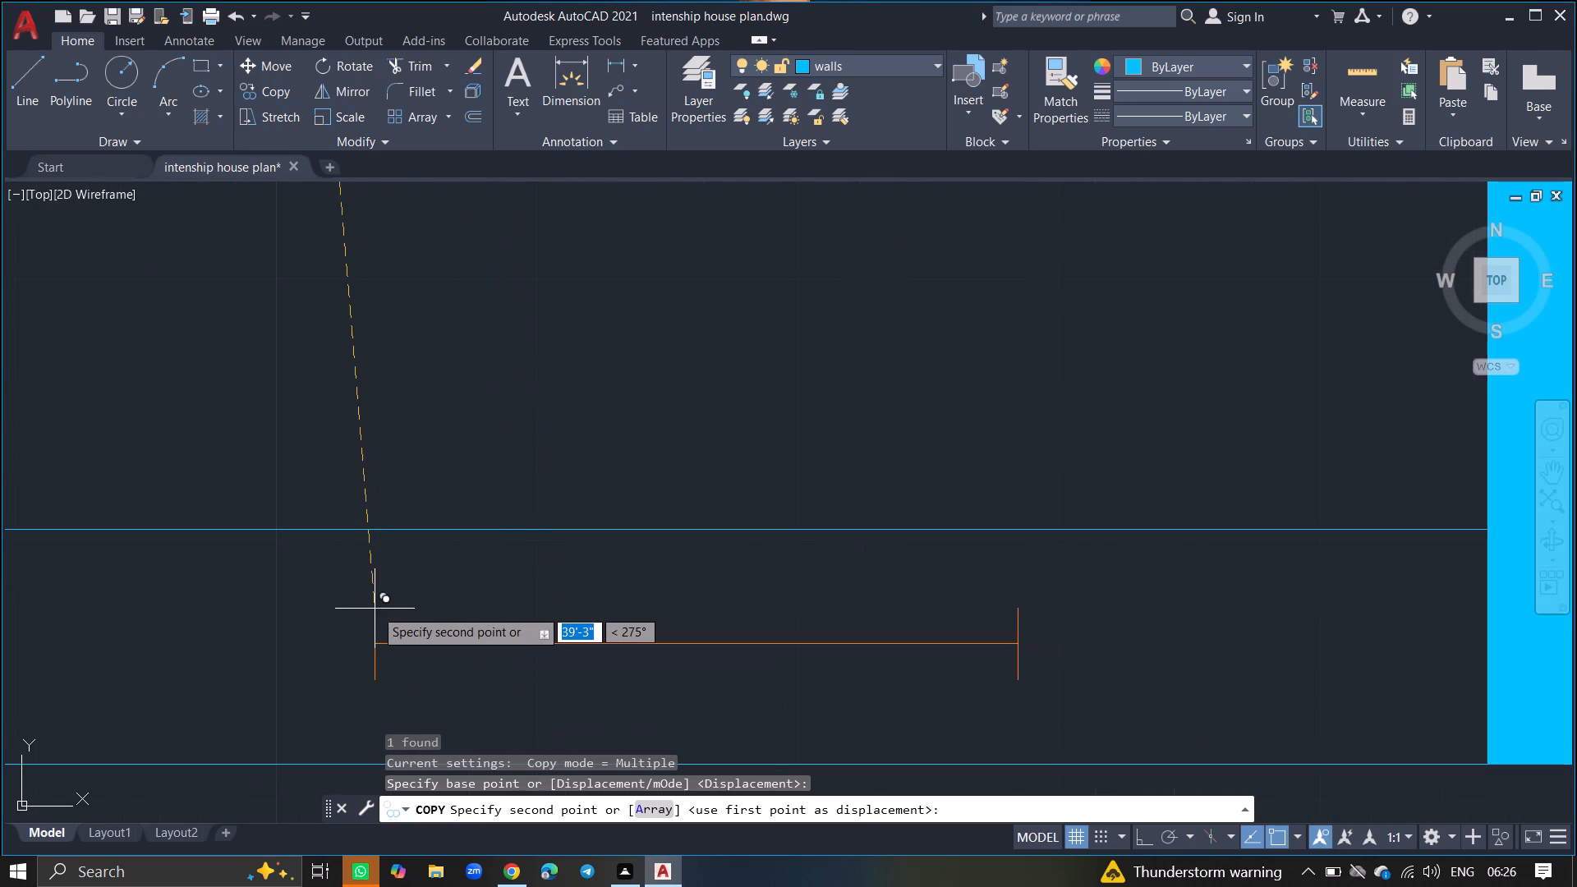
pyautogui.keyDown('ctrl'); pyautogui.scroll(-3, 326, 612); pyautogui.keyUp('ctrl')
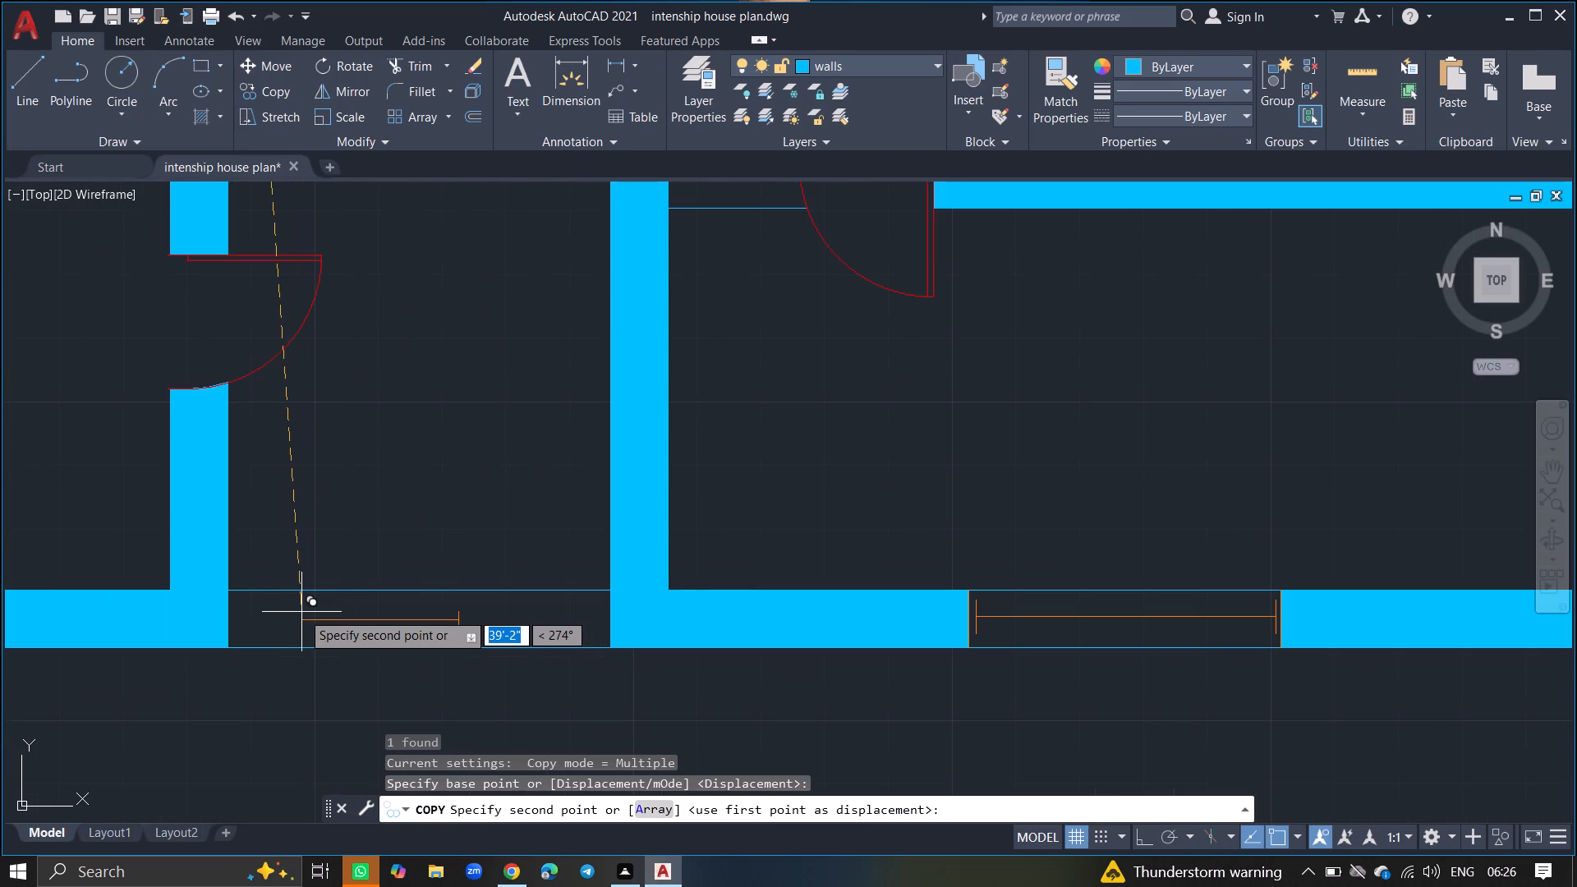
pyautogui.click(301, 612)
pyautogui.press('Return')
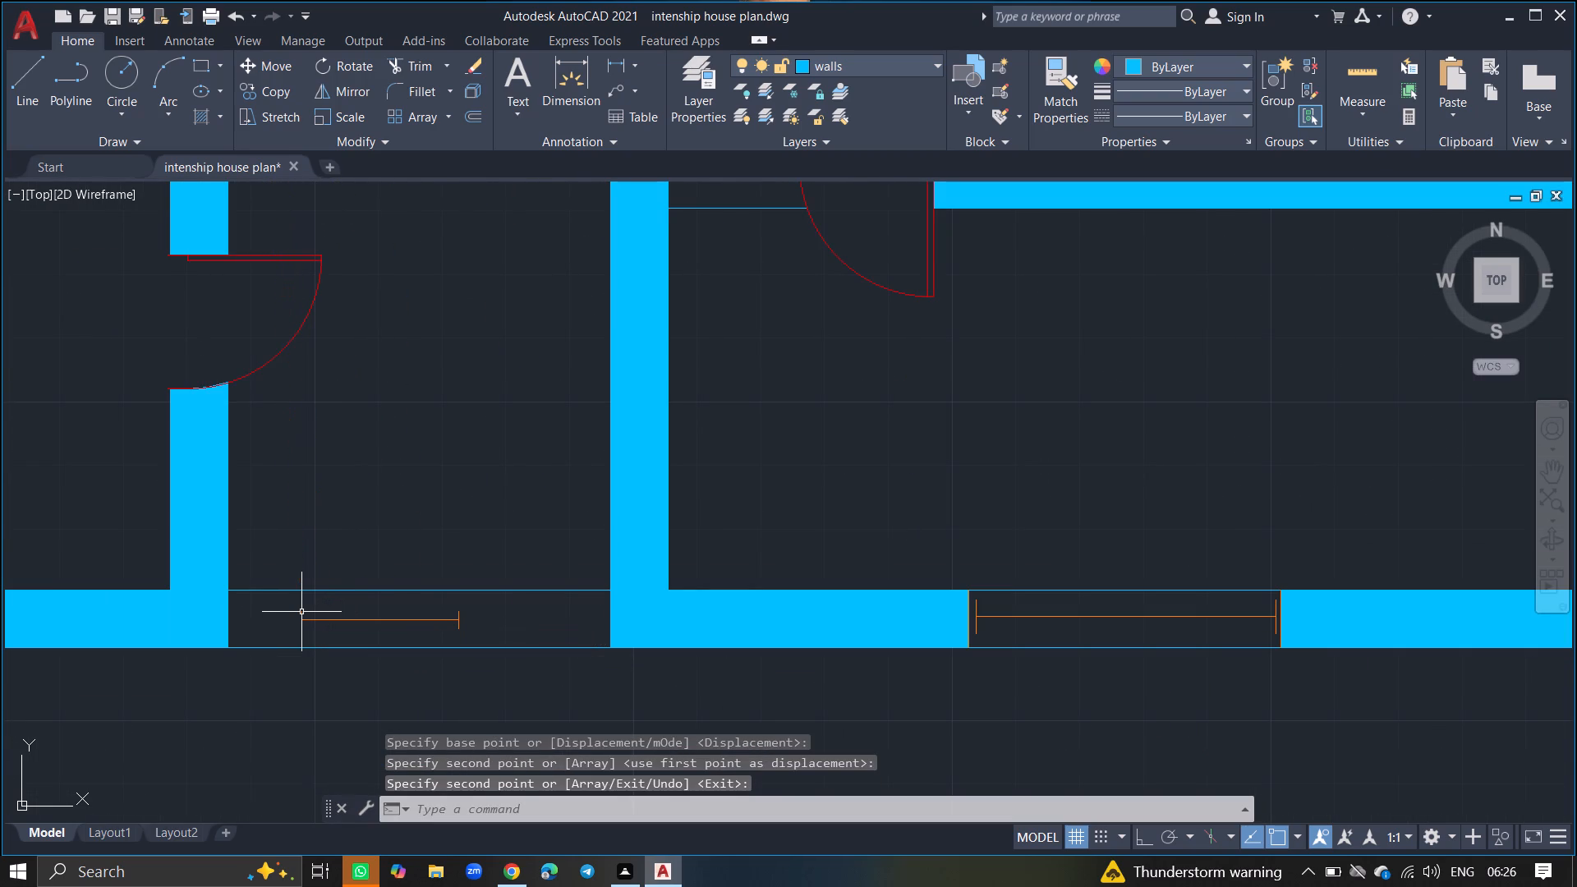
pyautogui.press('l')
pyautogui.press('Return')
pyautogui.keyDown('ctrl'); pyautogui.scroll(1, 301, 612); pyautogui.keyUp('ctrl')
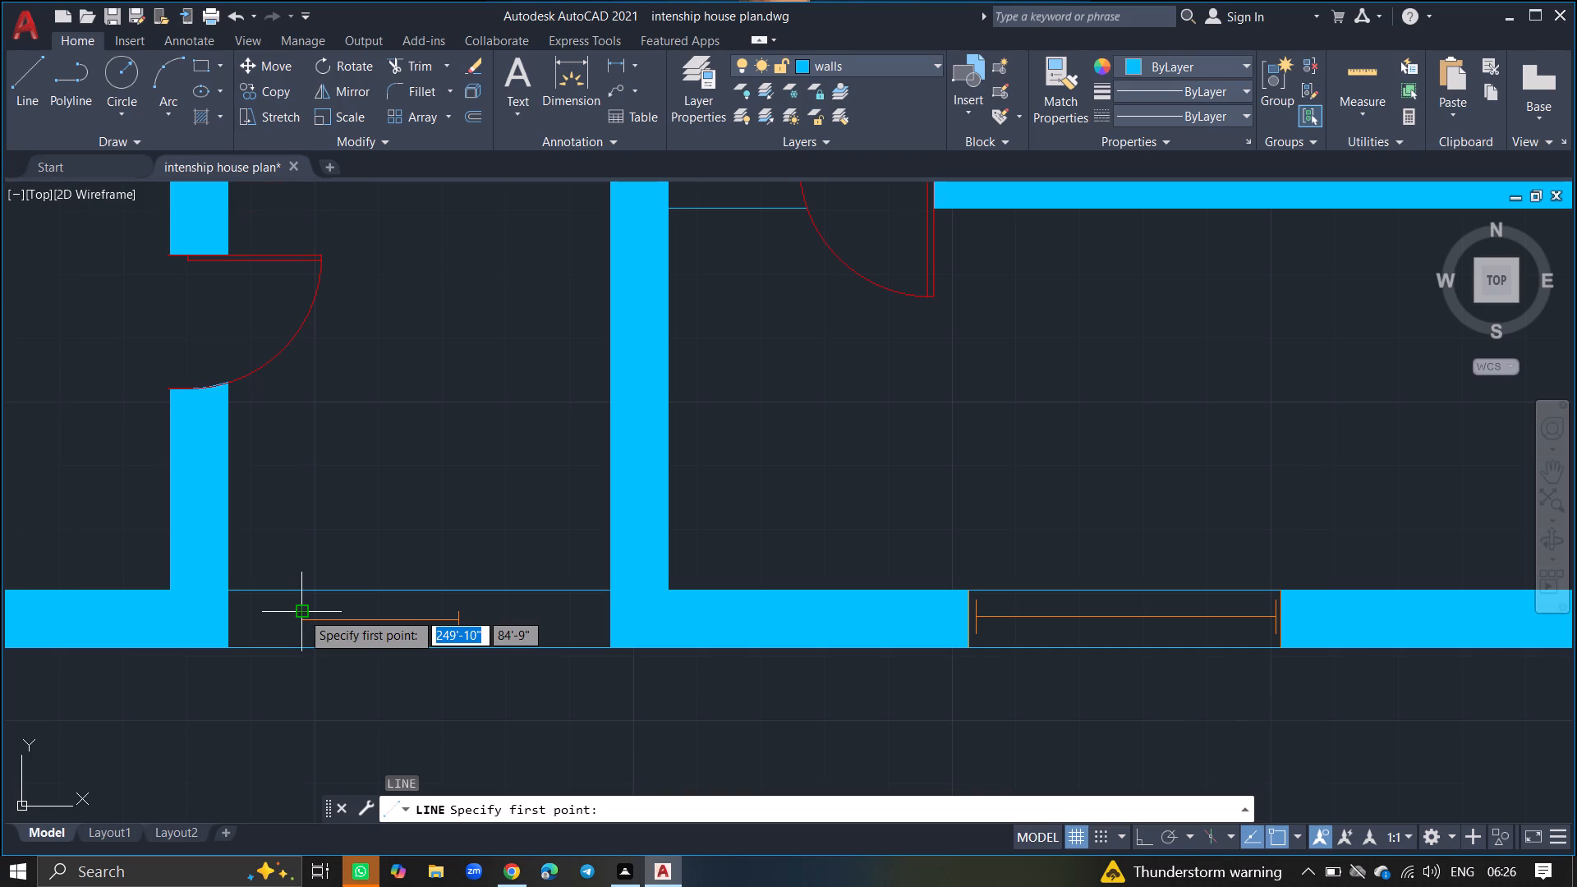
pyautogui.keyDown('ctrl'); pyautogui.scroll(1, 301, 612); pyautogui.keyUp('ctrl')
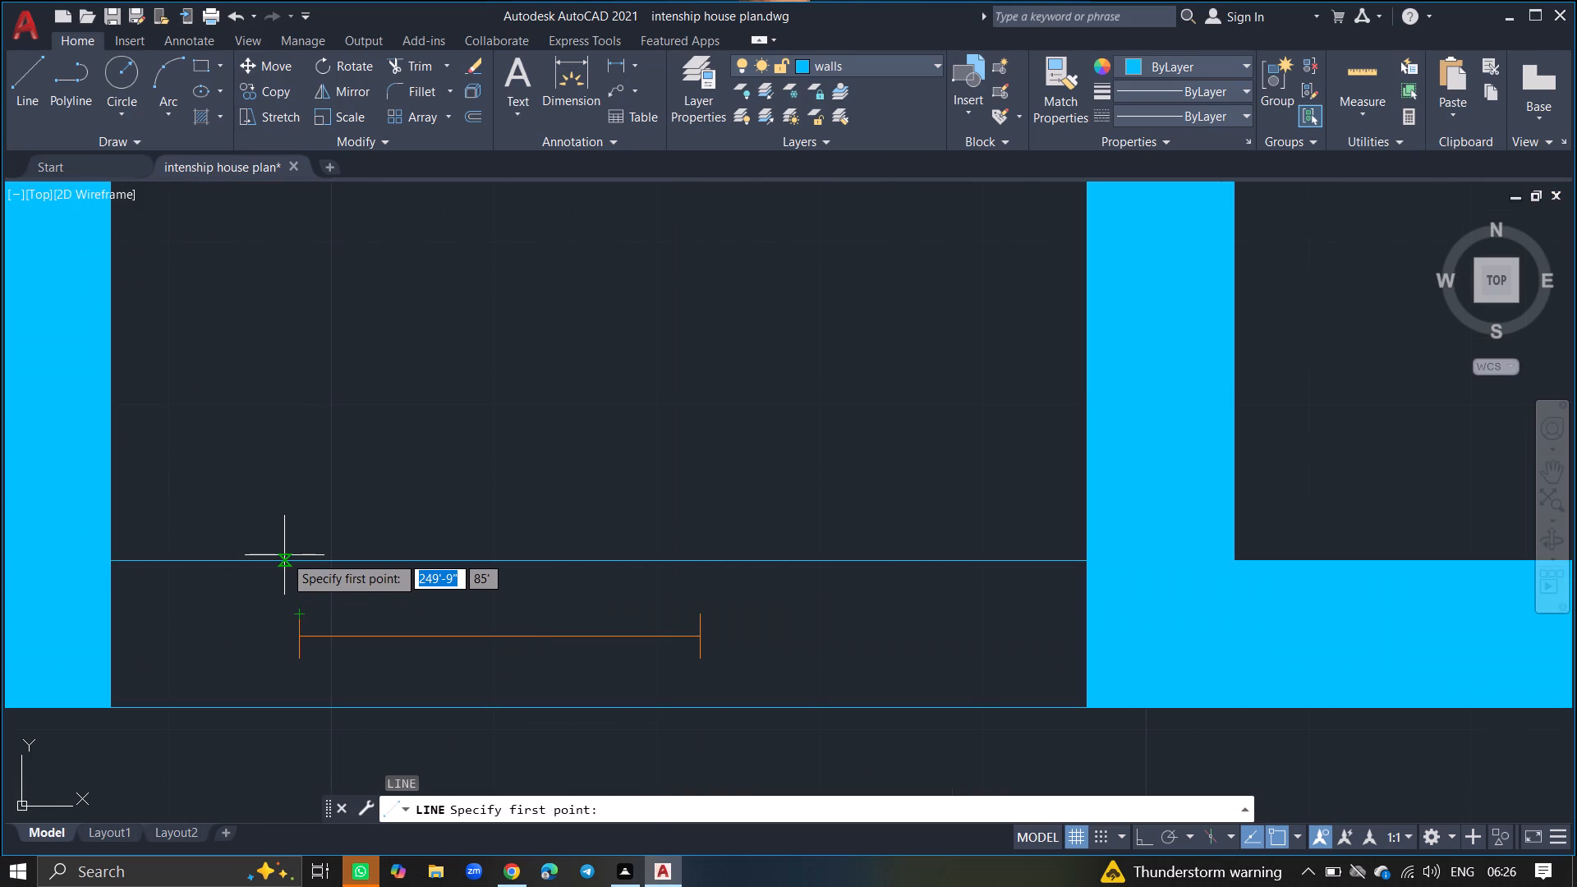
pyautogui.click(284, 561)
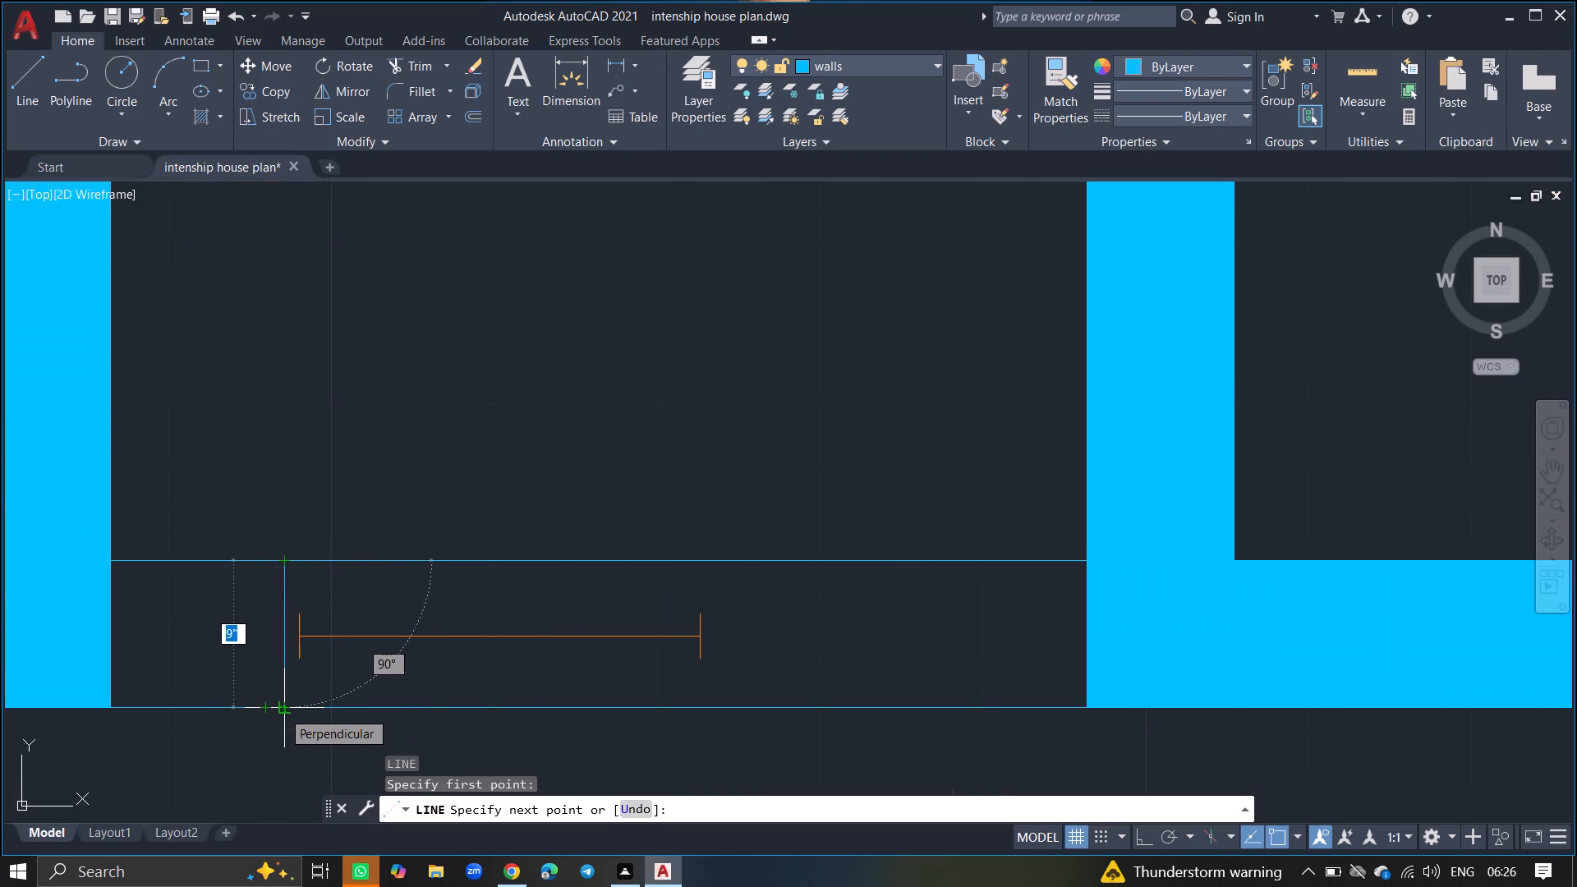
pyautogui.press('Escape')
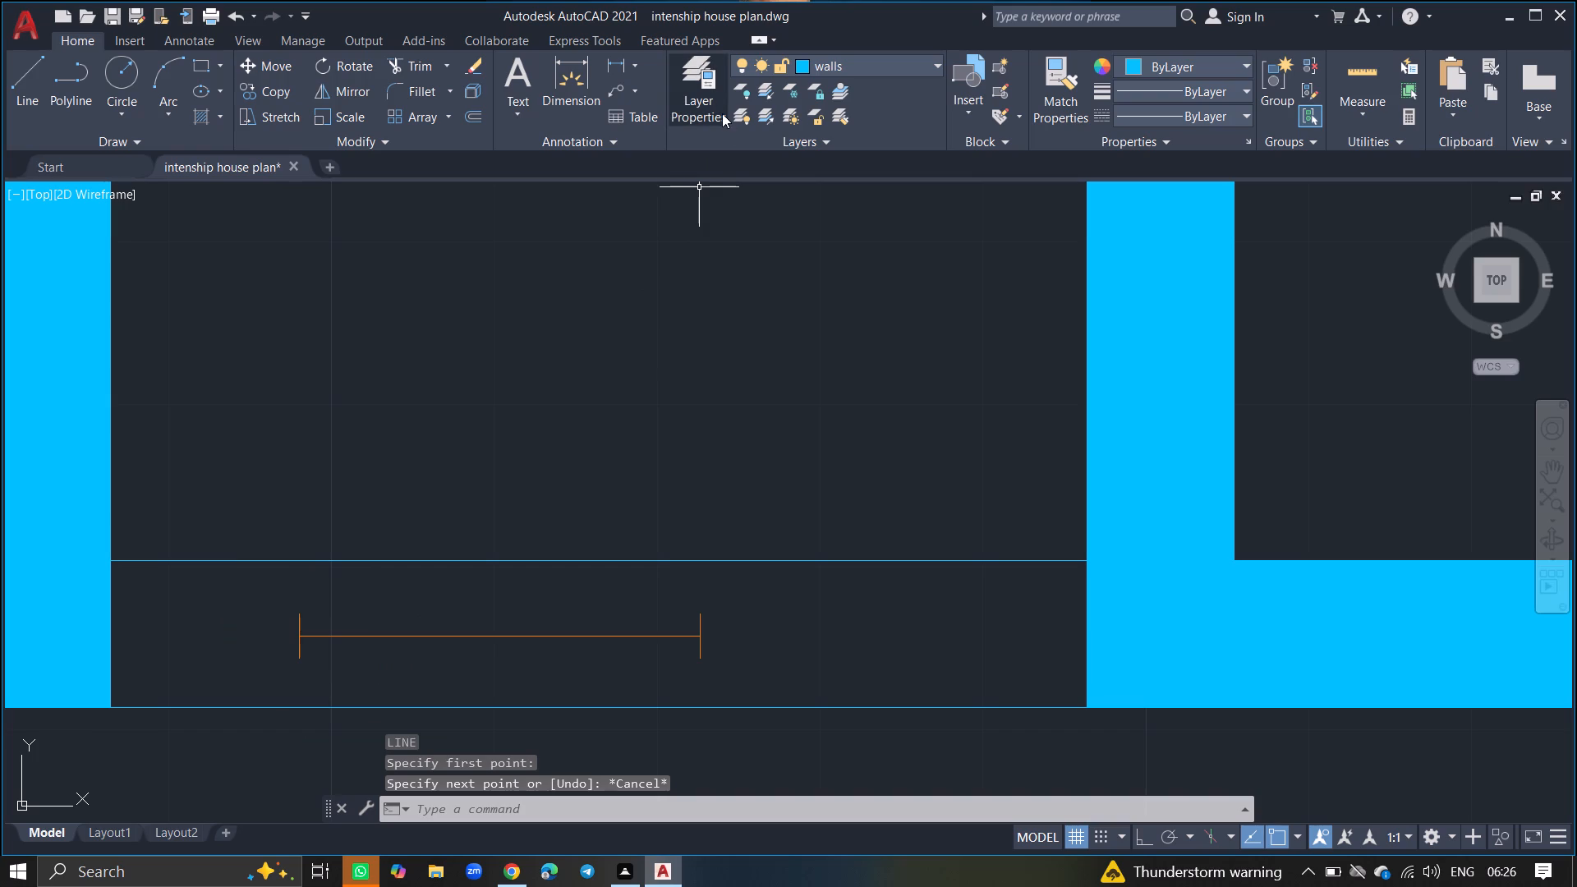
# Make the windows layer current.
pyautogui.click(706, 108)
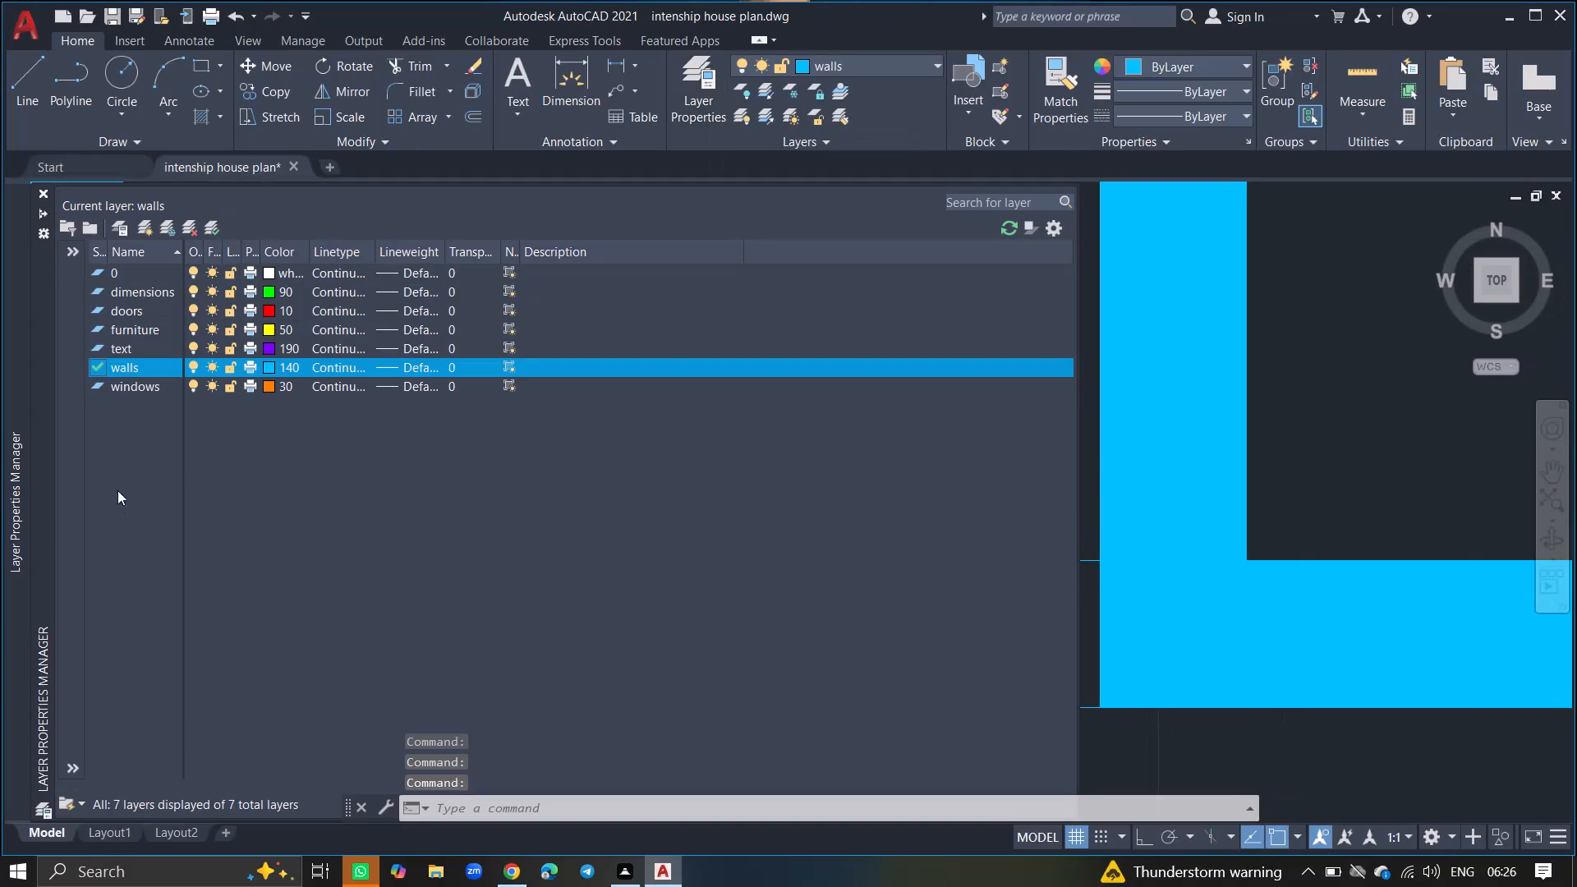
pyautogui.doubleClick(117, 385)
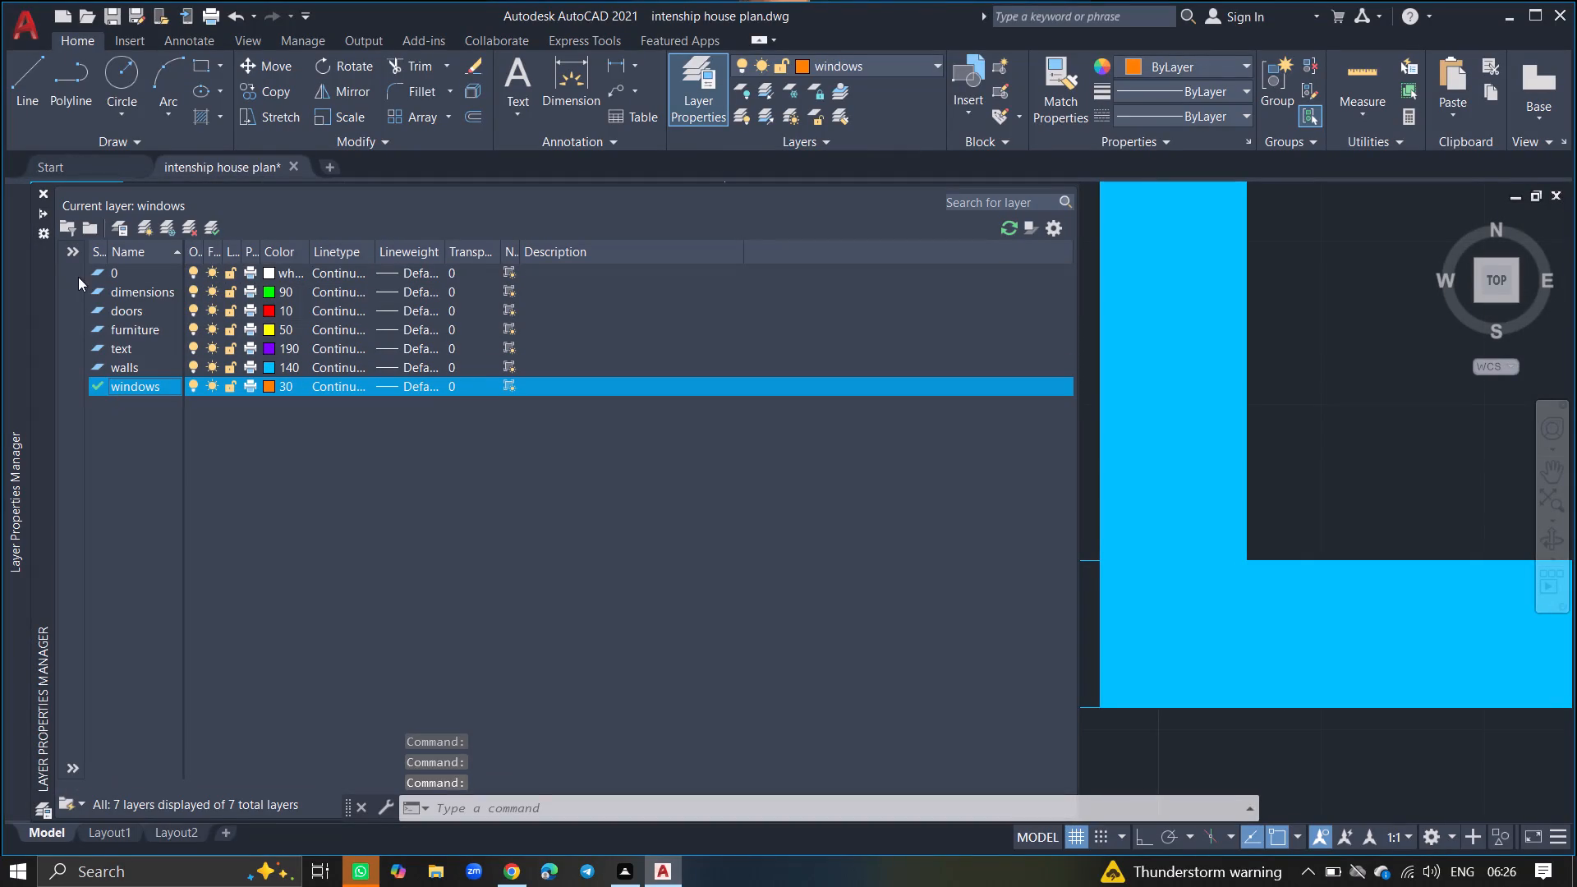
# Draw two vertical closing lines across the 9" south wall, one on each side of the narrow room's copied window.
pyautogui.click(42, 190)
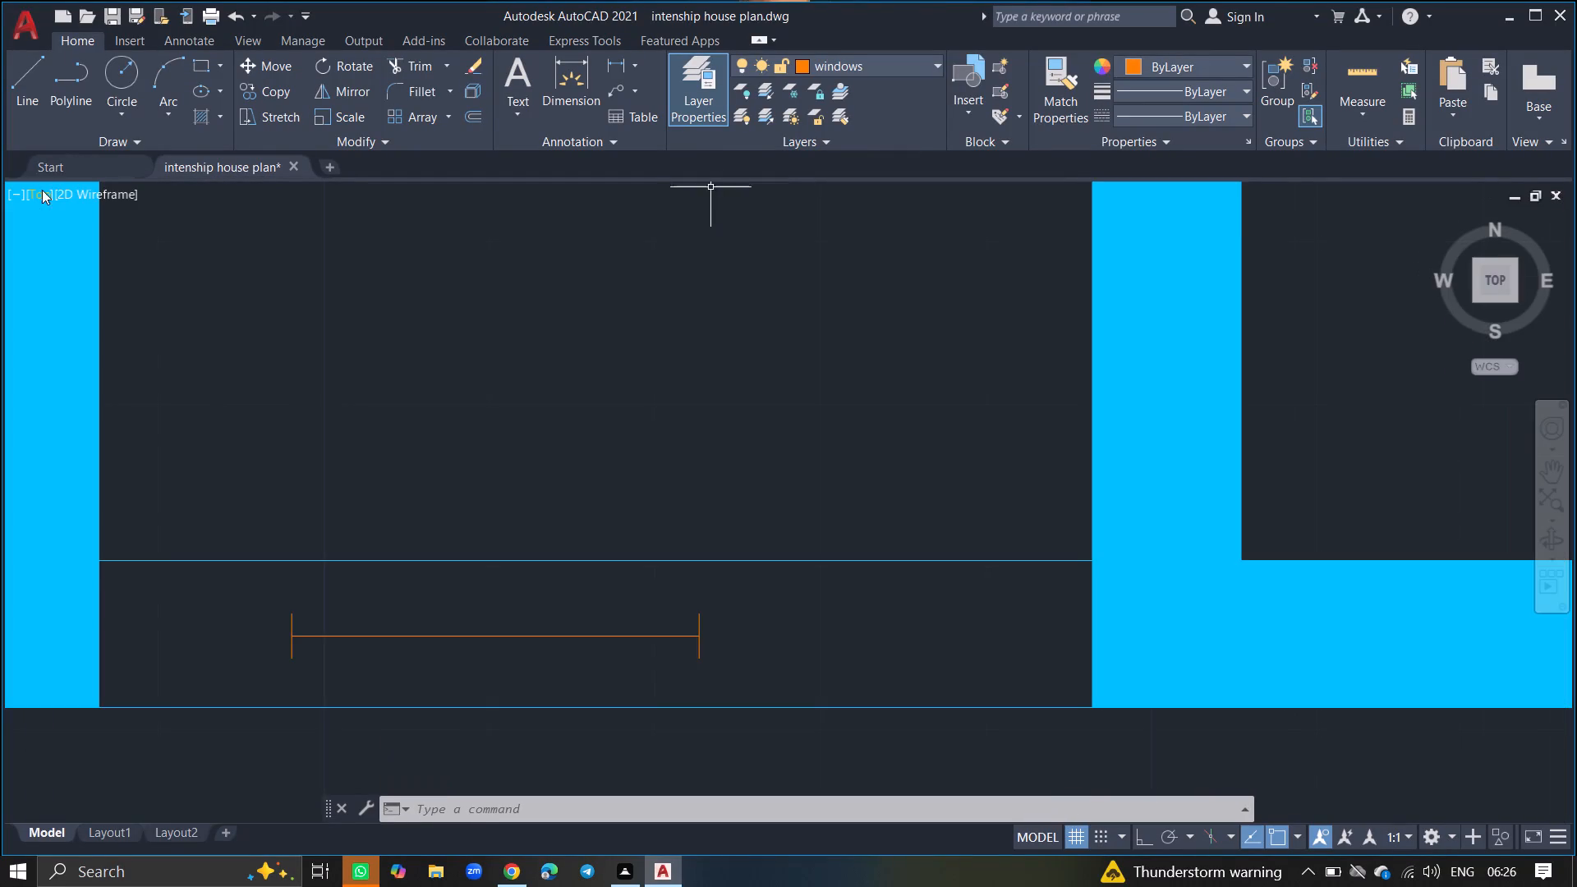
pyautogui.press('l')
pyautogui.press('Return')
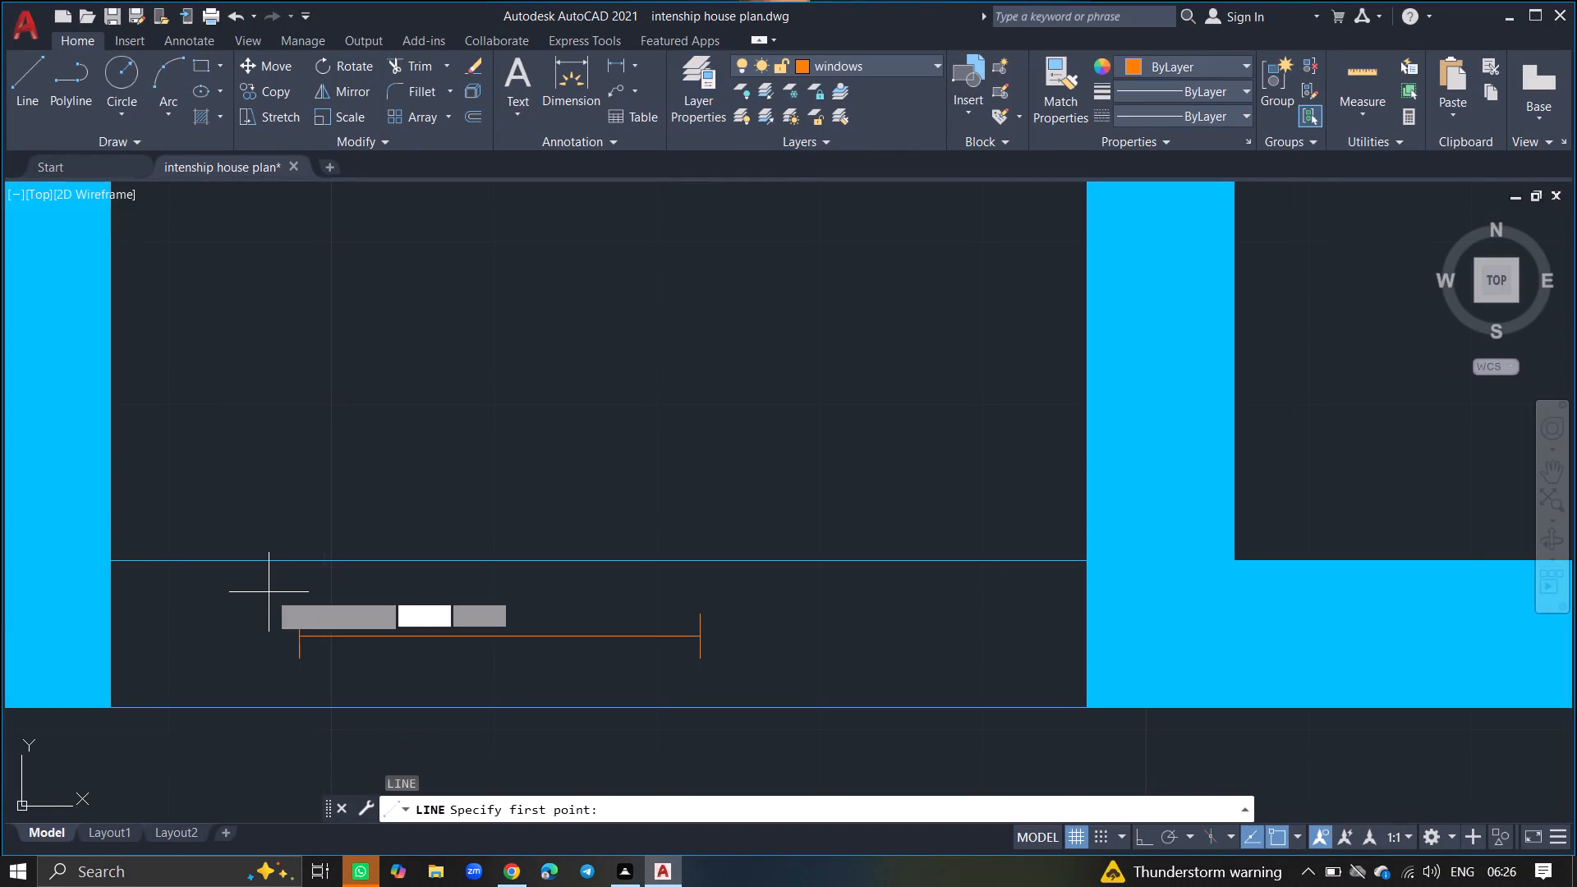
pyautogui.click(283, 560)
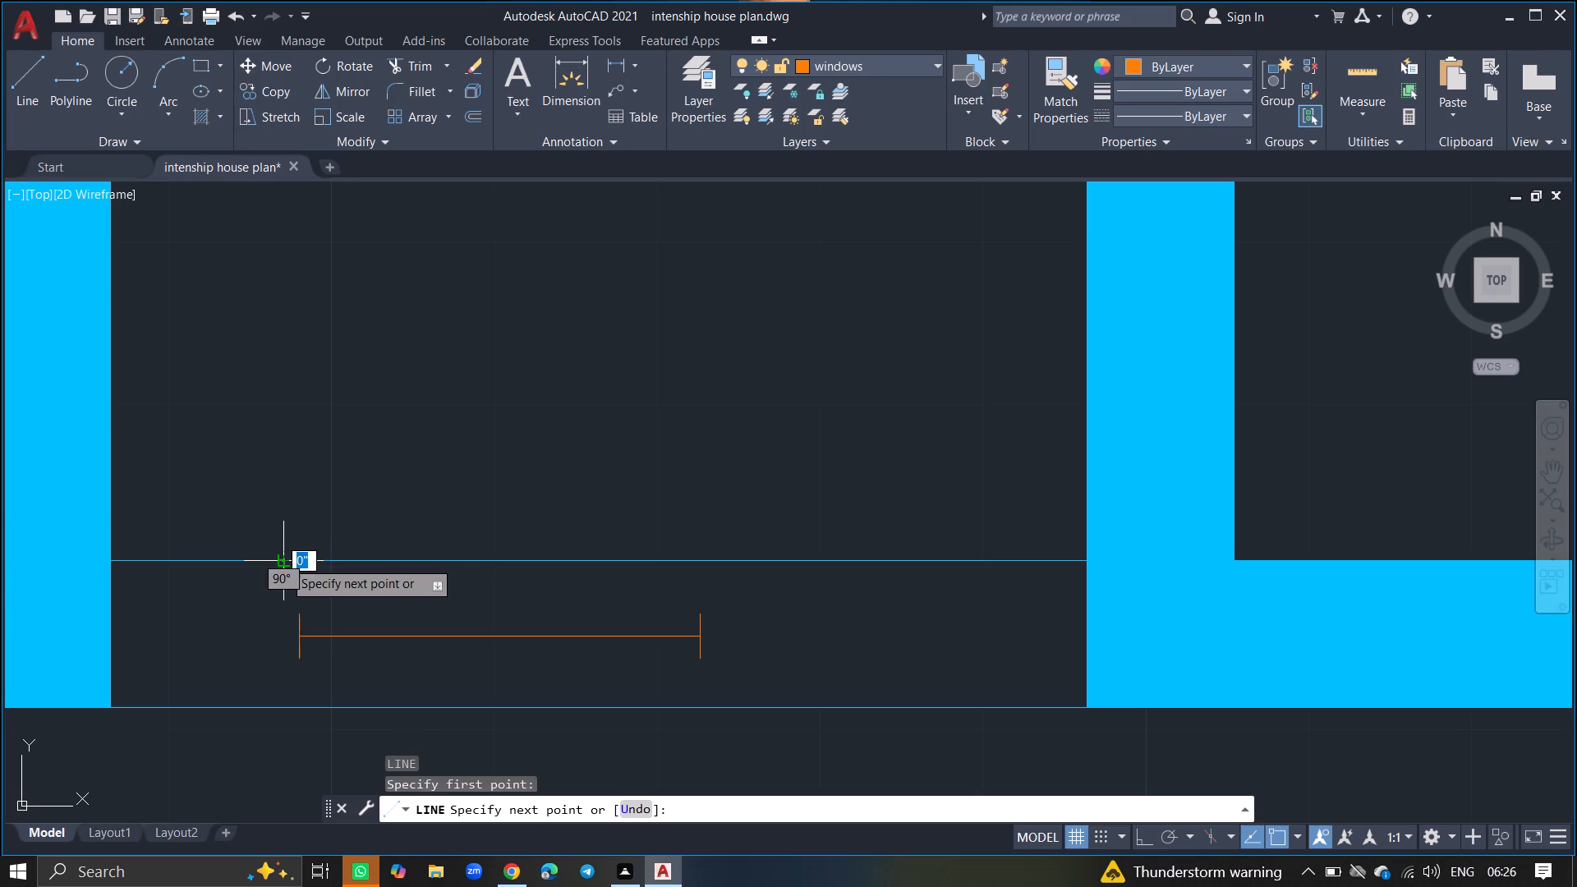
pyautogui.click(281, 705)
pyautogui.press('Return')
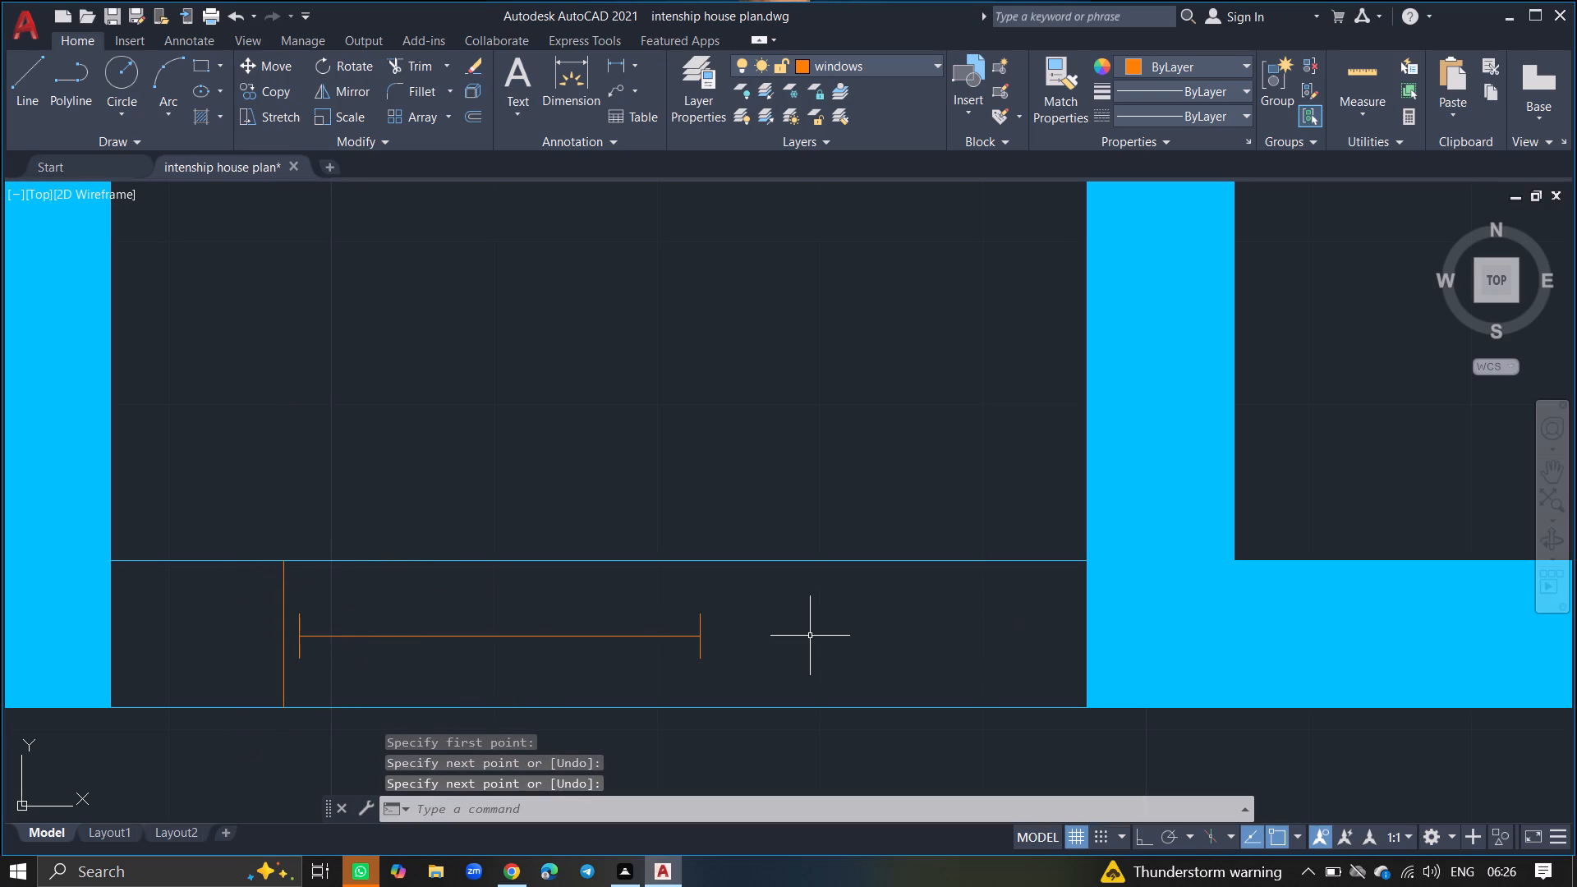
pyautogui.press('l')
pyautogui.press('Return')
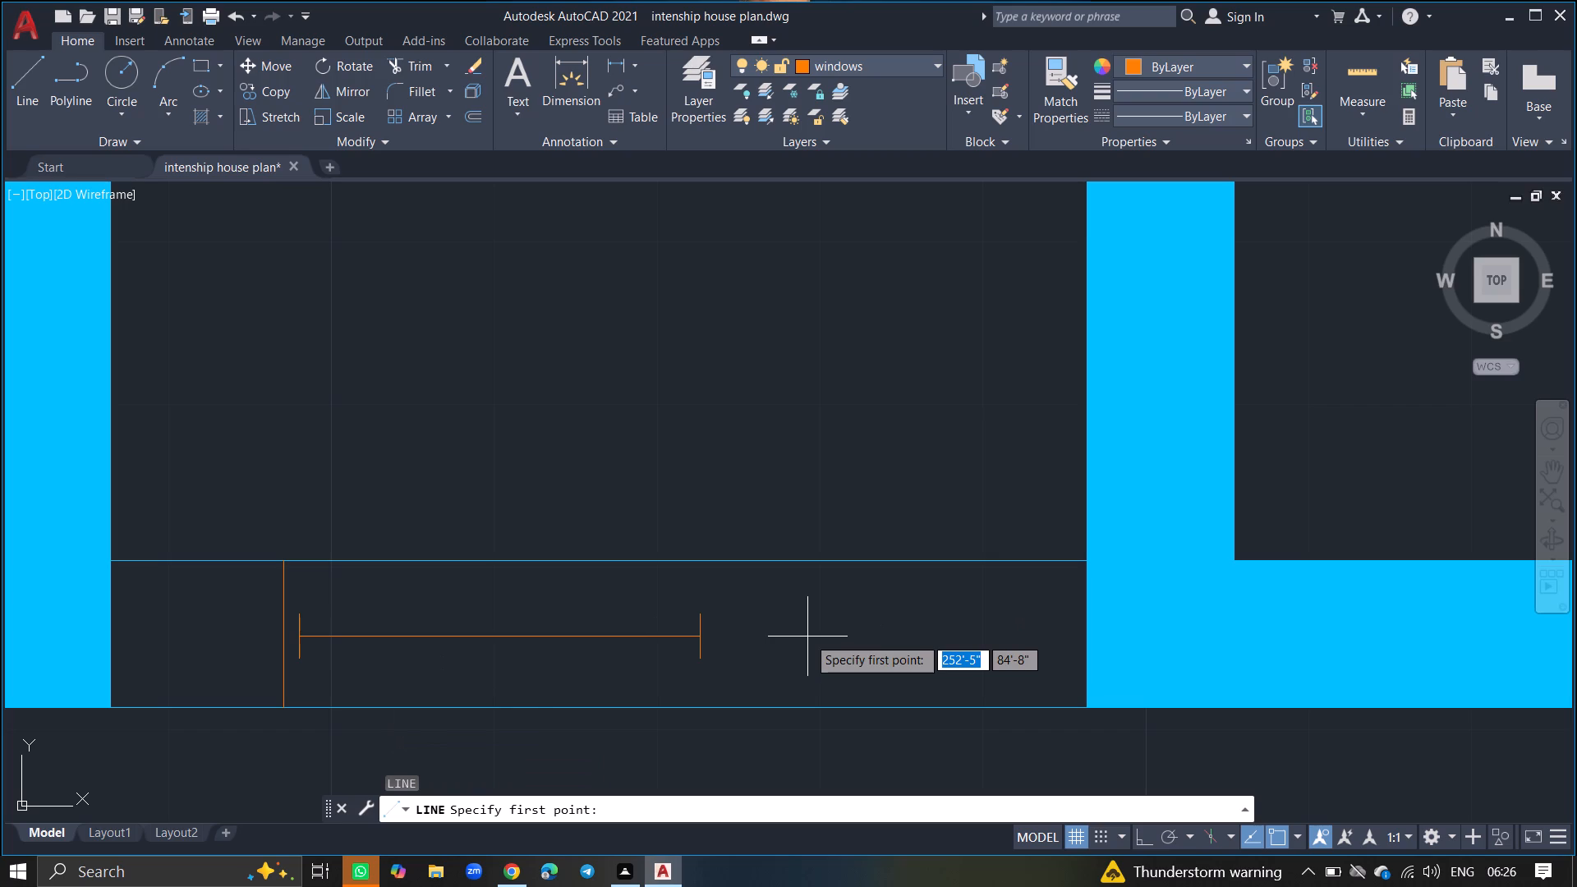
pyautogui.click(711, 562)
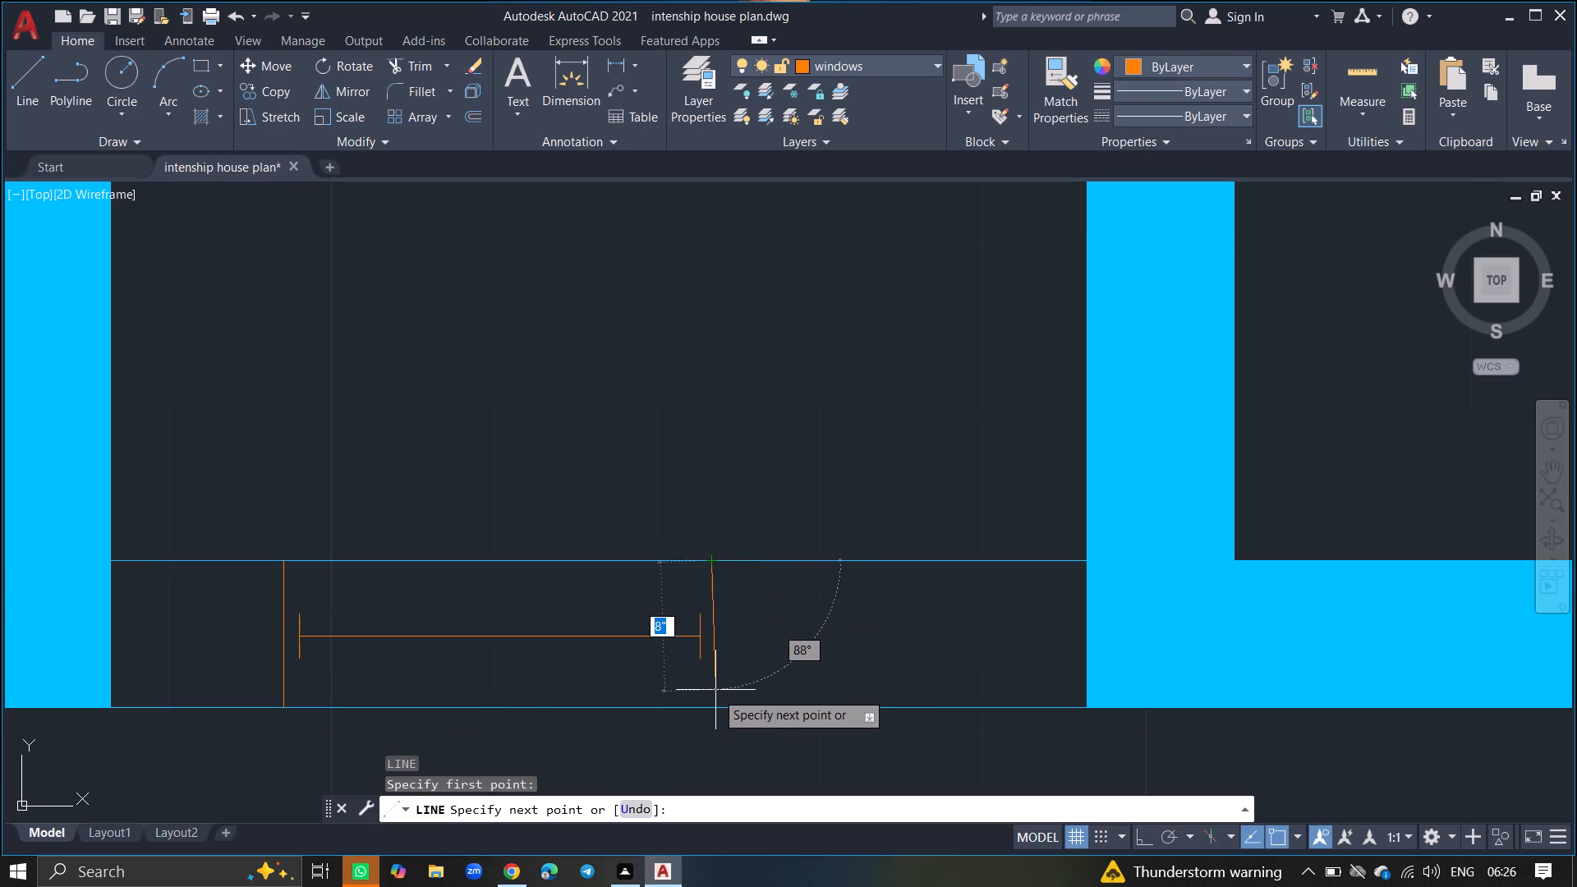
pyautogui.click(712, 710)
pyautogui.press('Return')
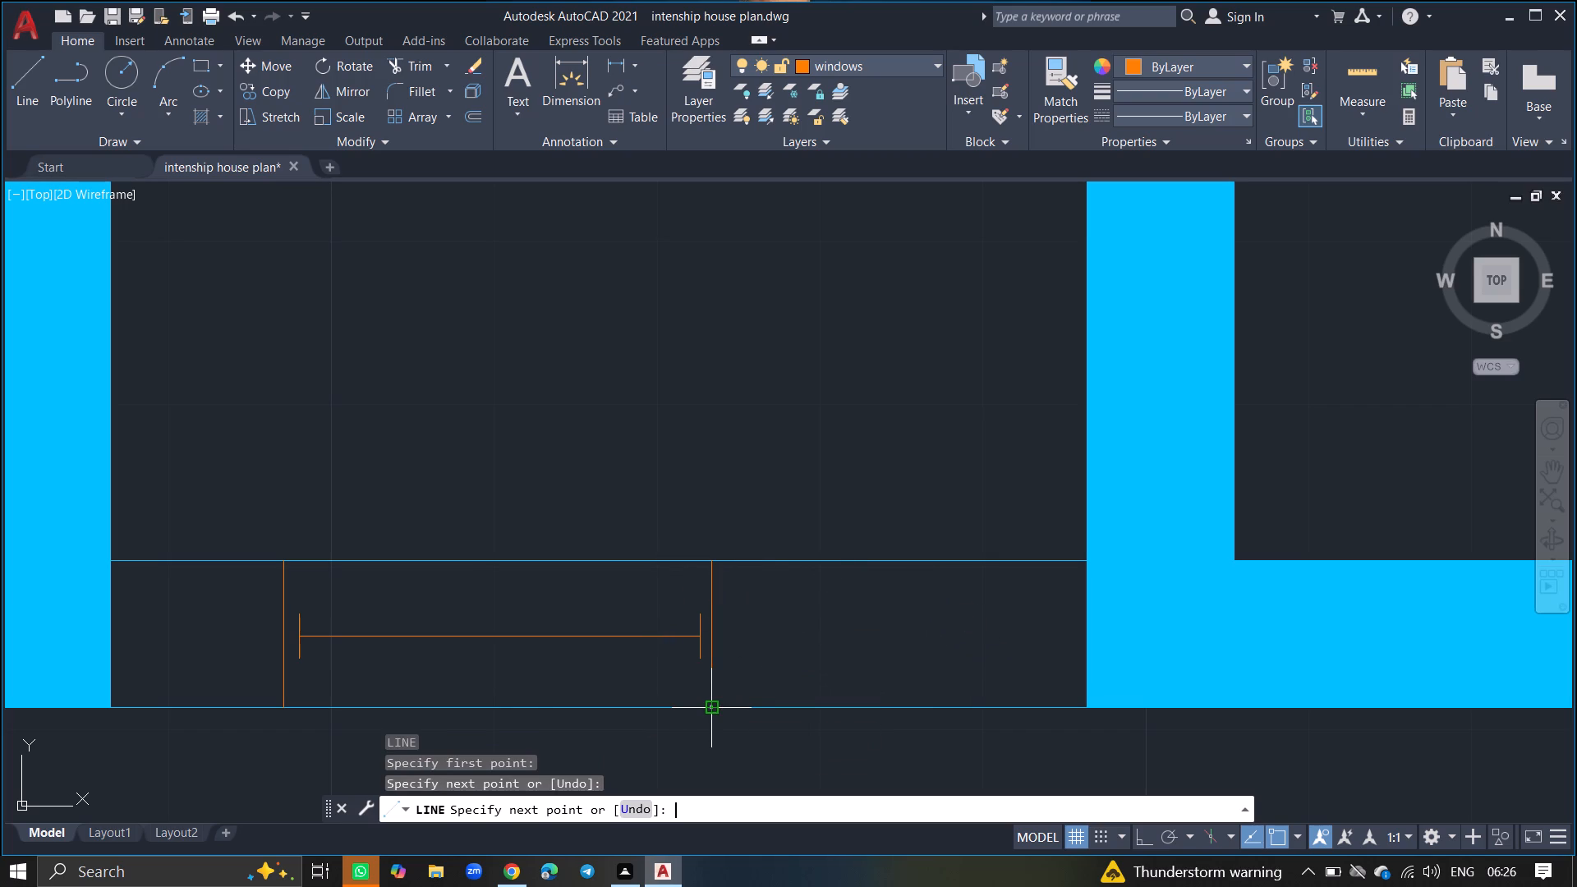
# Add solid color 140 hatch to the narrow room's south wall on both sides of its window.
pyautogui.write('hatch')
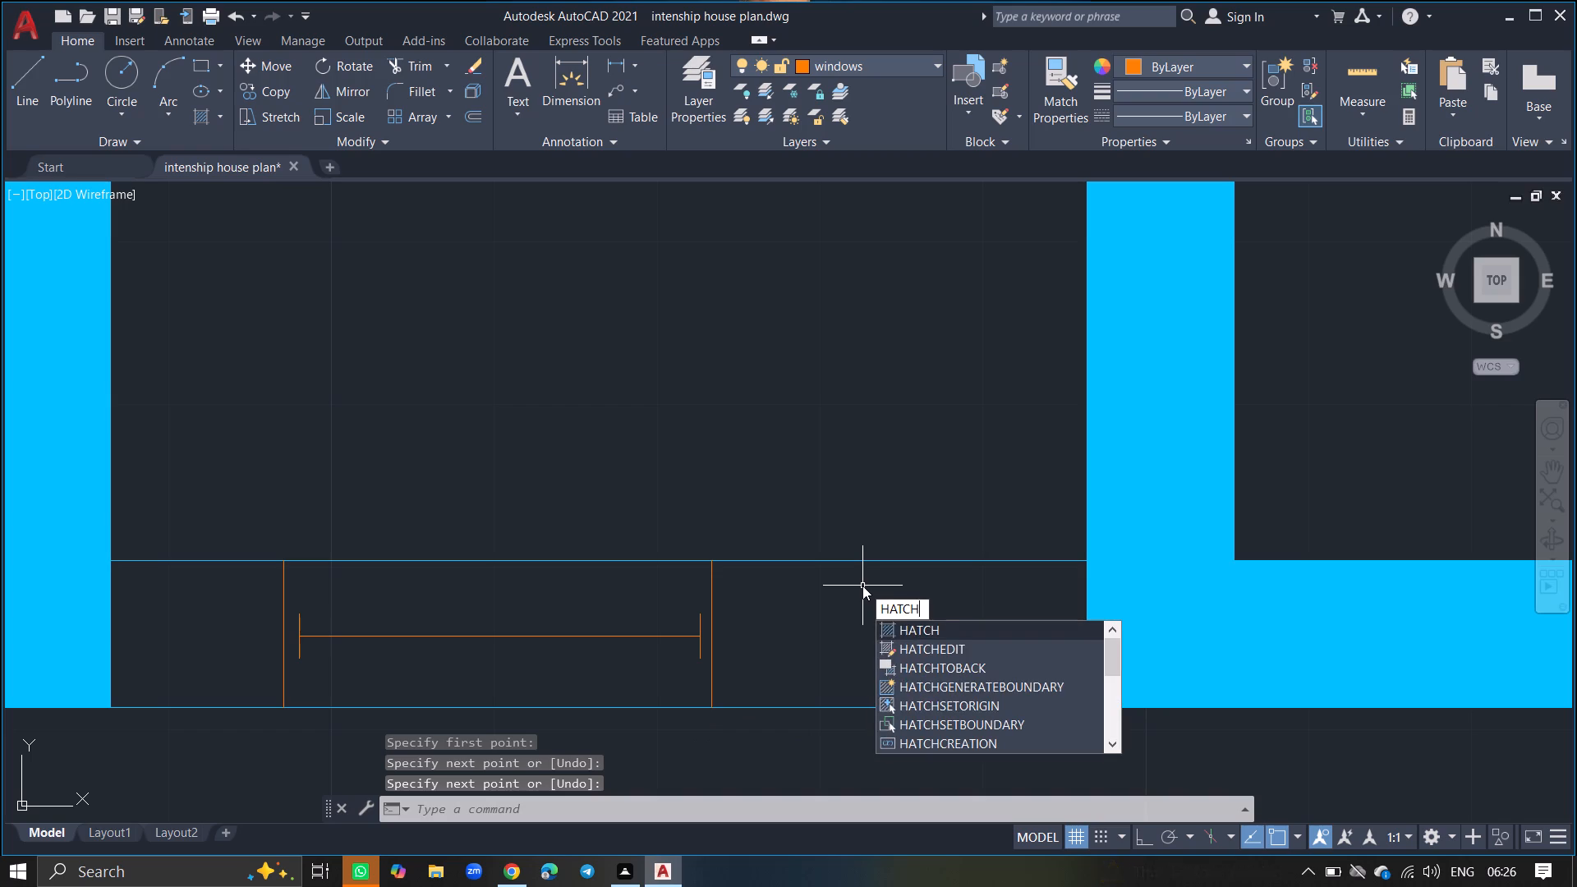
pyautogui.press('Return')
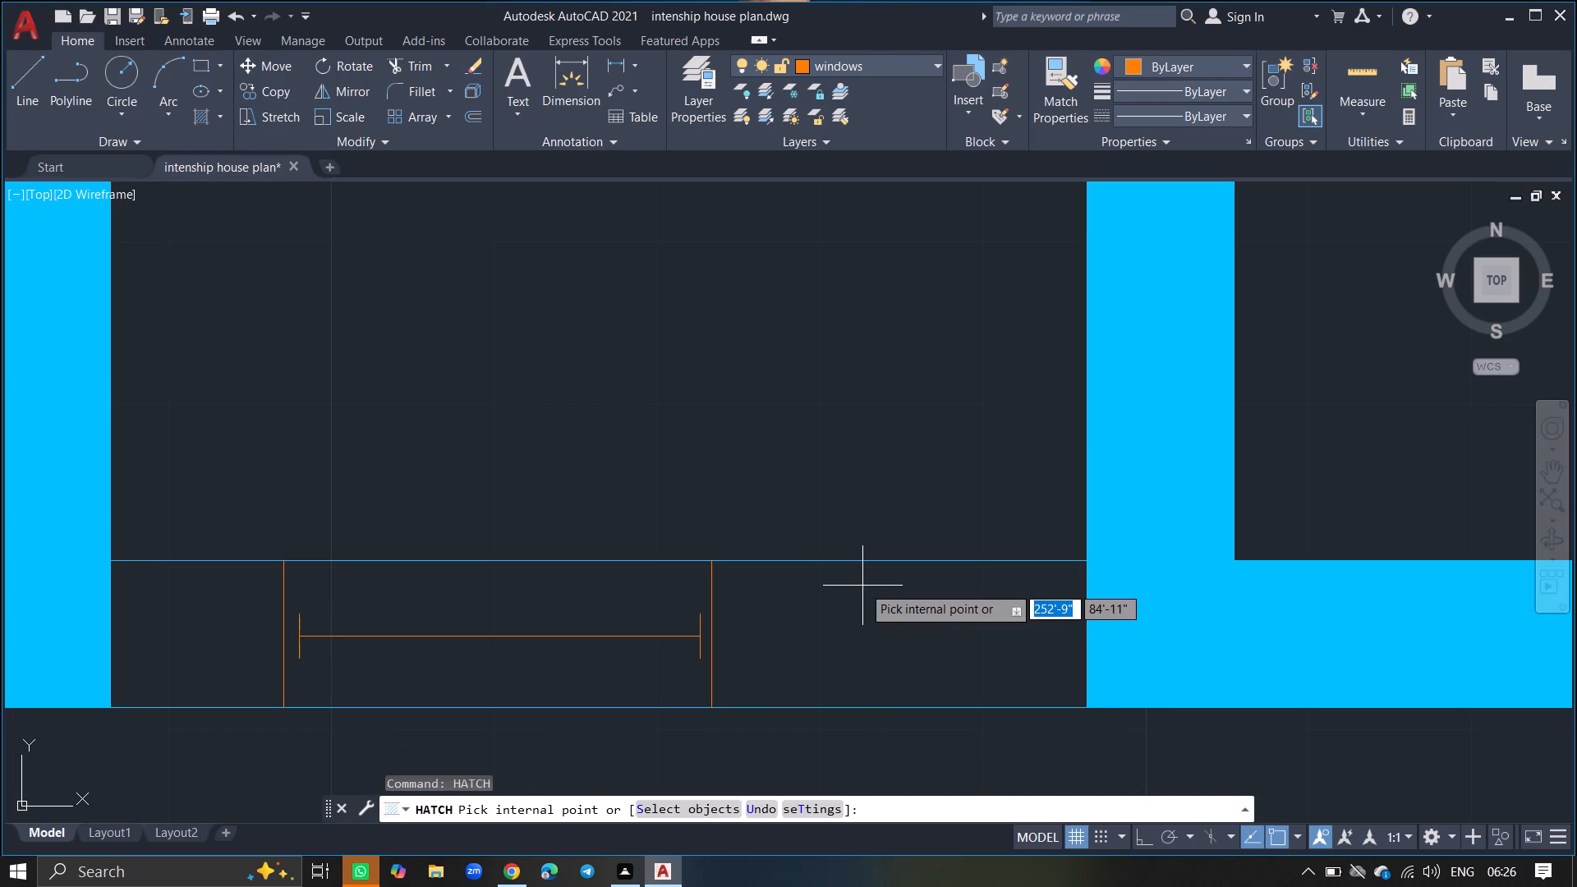
pyautogui.click(862, 586)
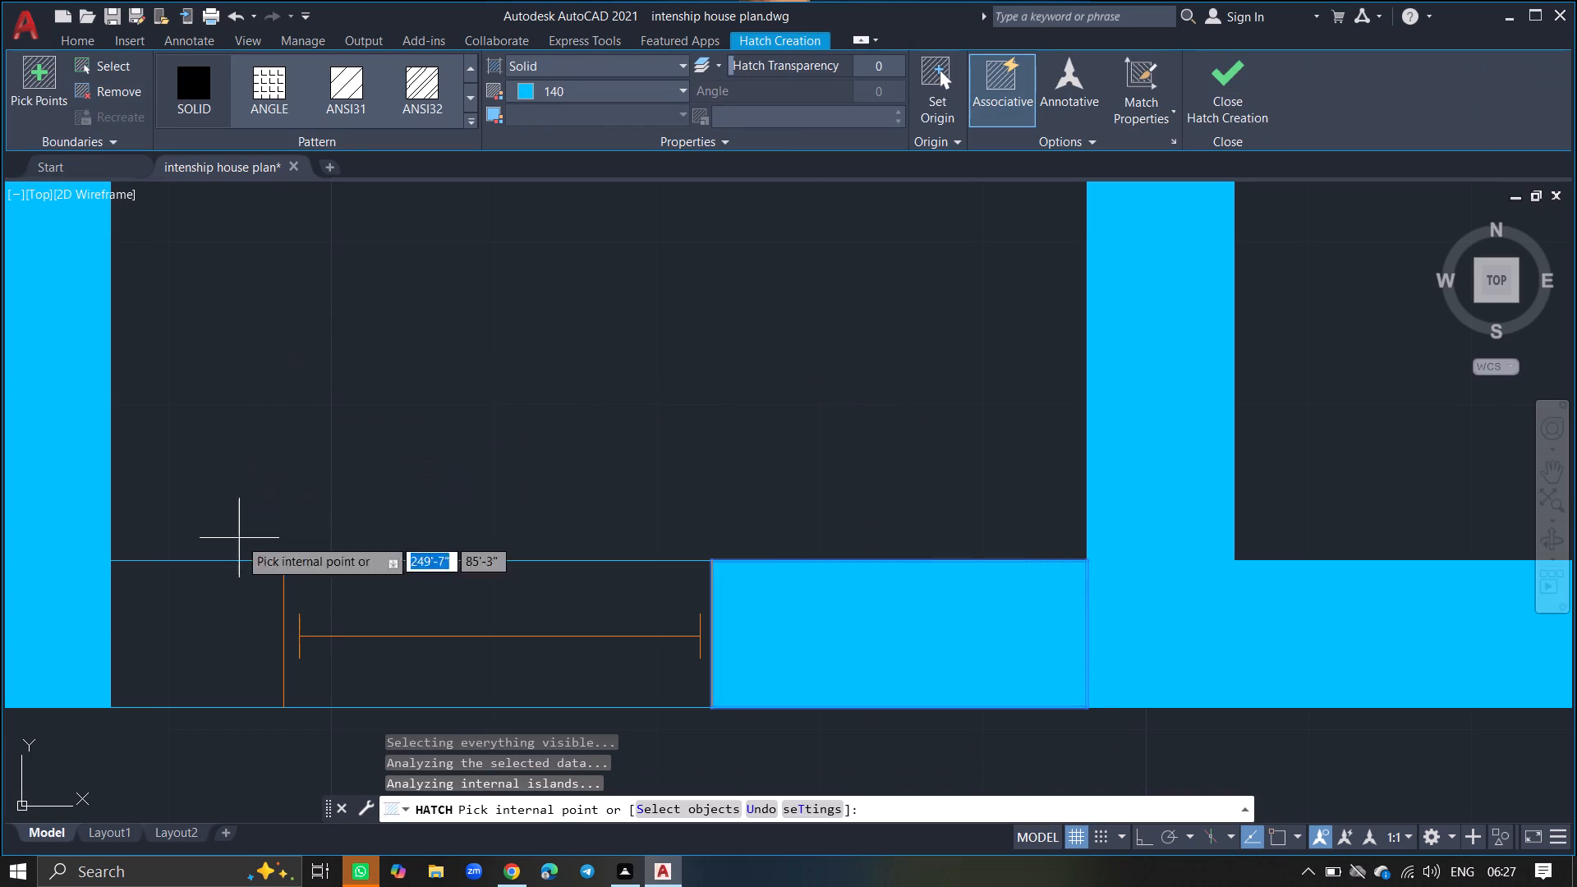
pyautogui.click(217, 595)
pyautogui.press('Return')
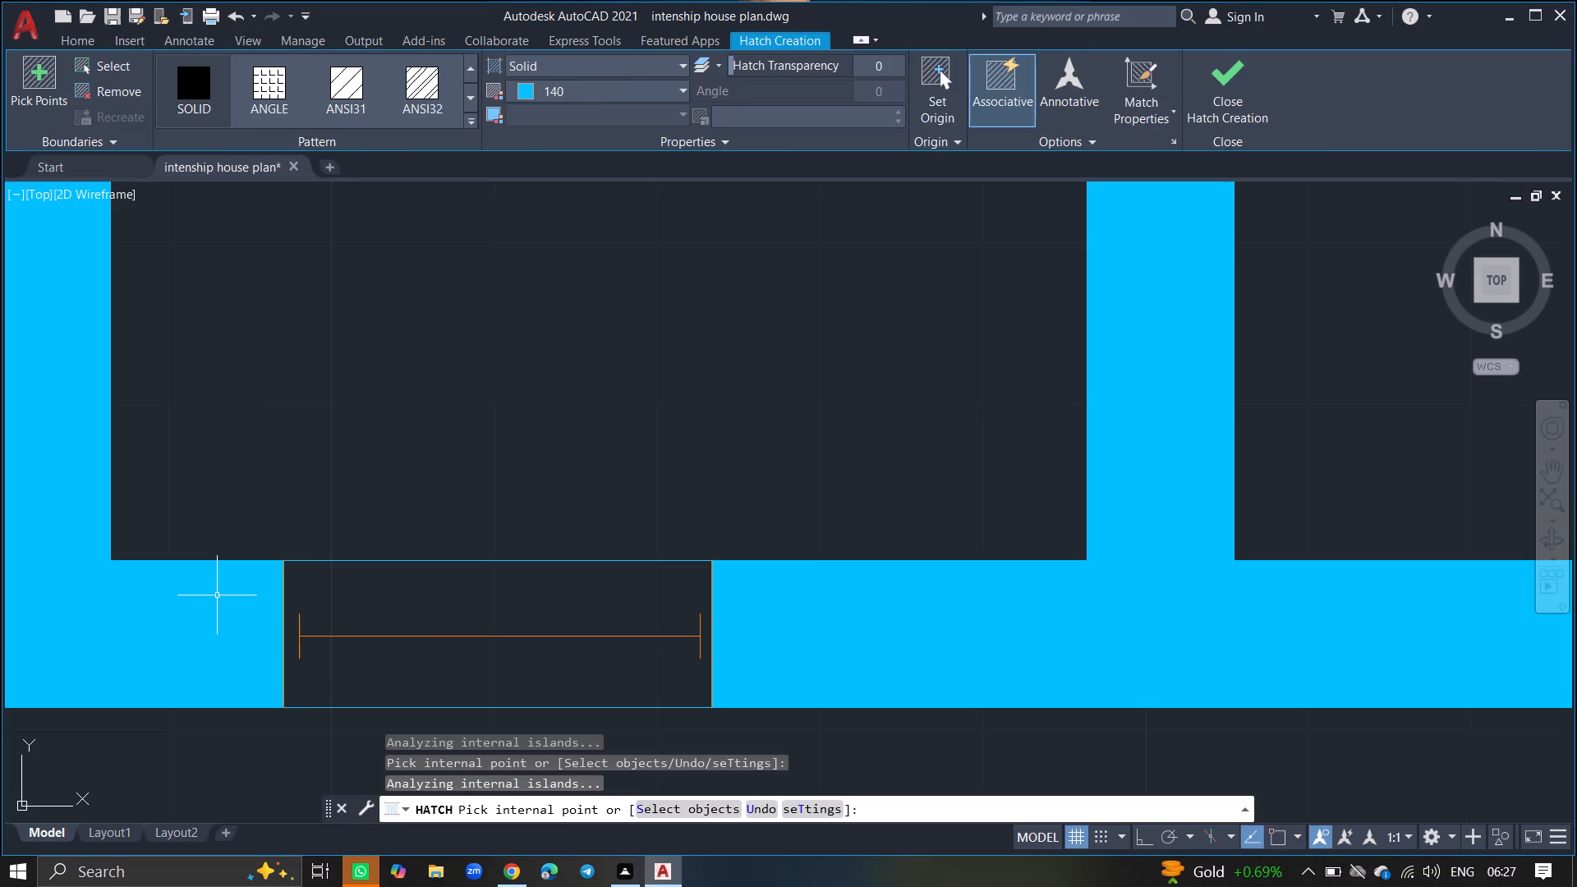
# Add solid color 140 hatch to the short wall stub between the narrow room's east wall and the adjacent room's door.
pyautogui.keyDown('ctrl'); pyautogui.scroll(-6, 217, 595); pyautogui.keyUp('ctrl')
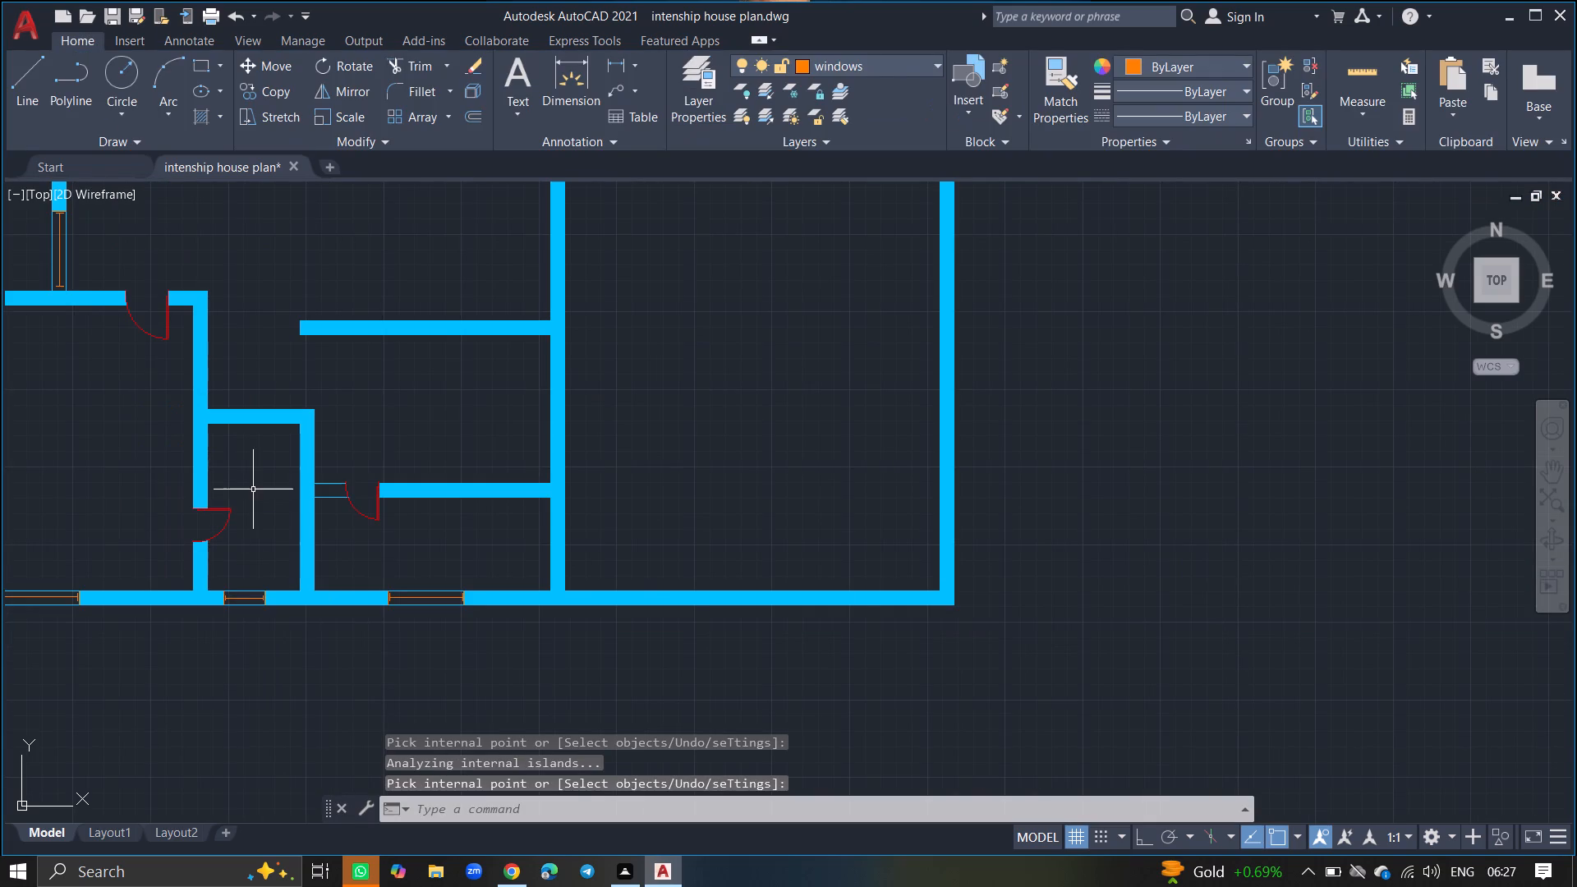
pyautogui.write('hatch')
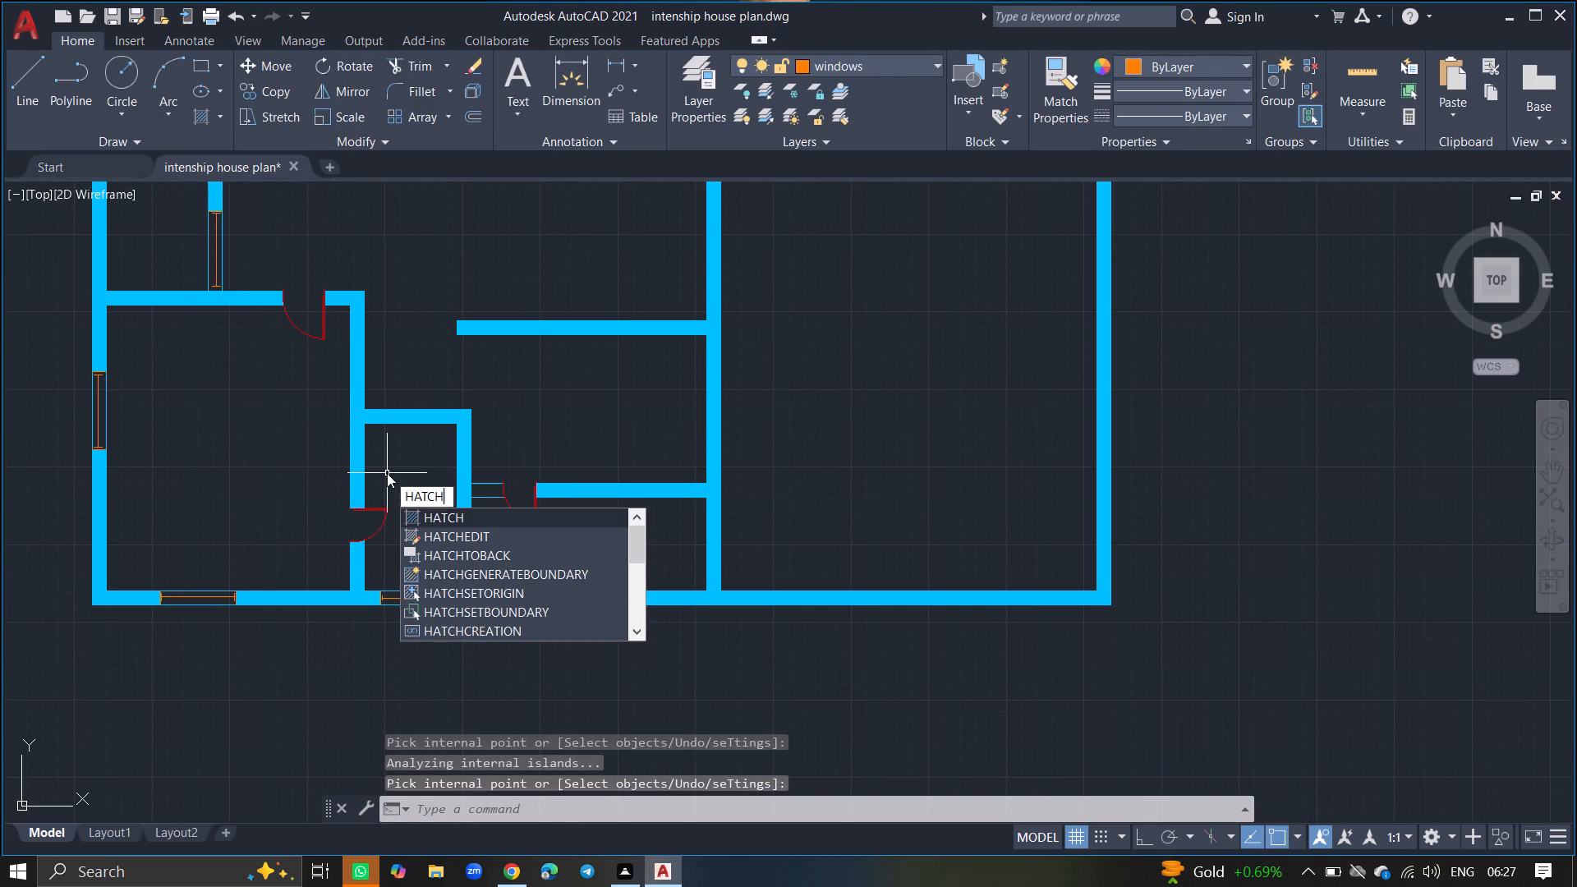
pyautogui.press('Return')
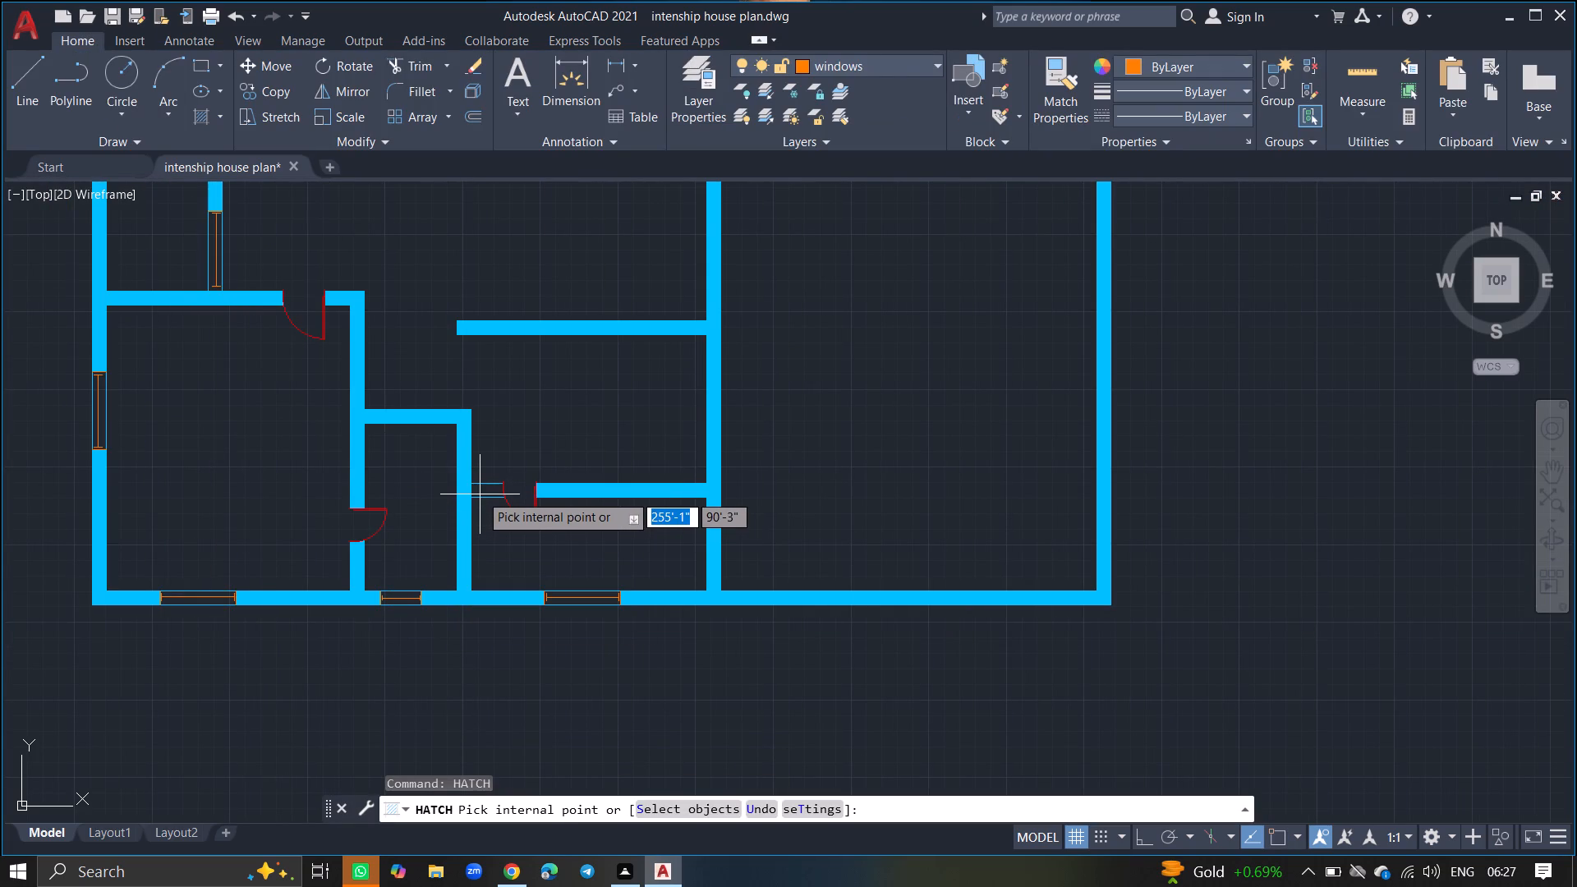
pyautogui.click(480, 490)
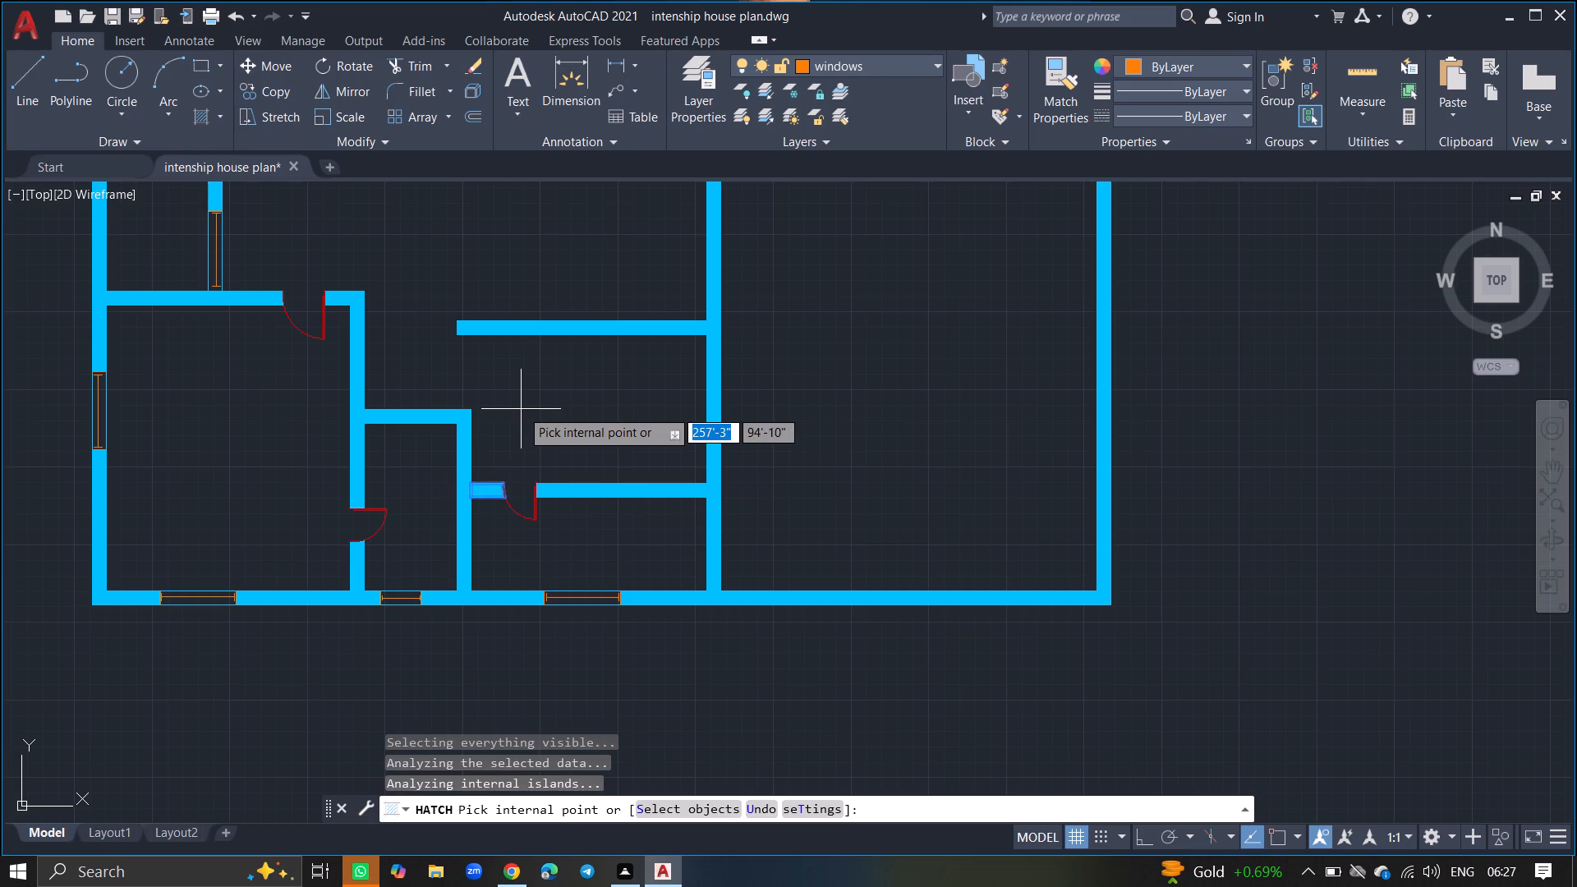
pyautogui.keyDown('ctrl'); pyautogui.scroll(-3, 521, 409); pyautogui.keyUp('ctrl')
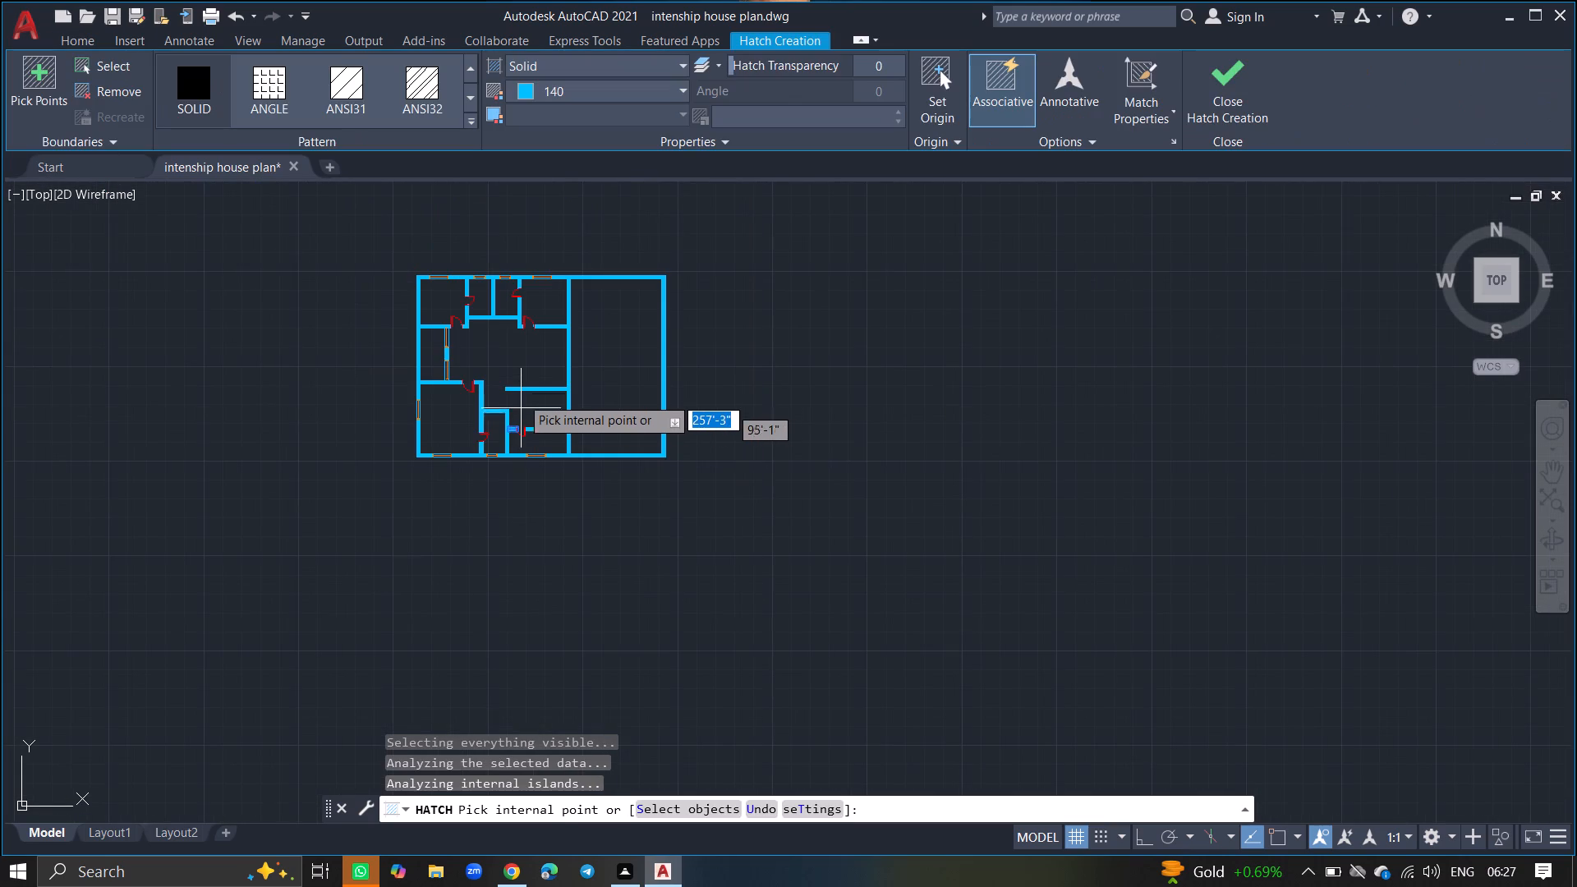
pyautogui.press('Return')
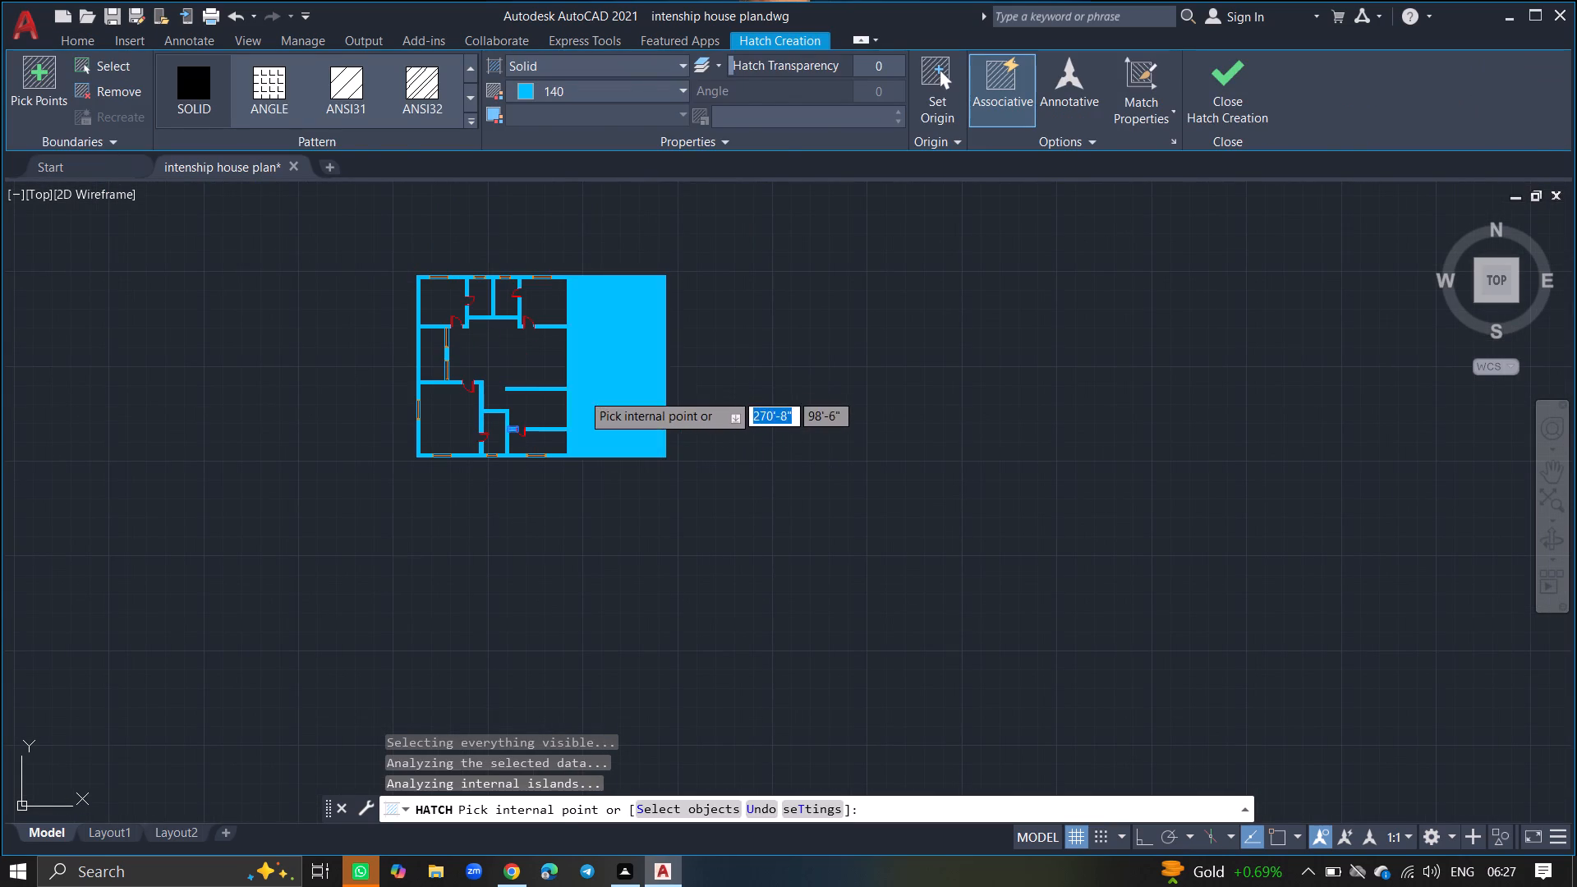
pyautogui.keyDown('ctrl'); pyautogui.scroll(6, 506, 308); pyautogui.keyUp('ctrl')
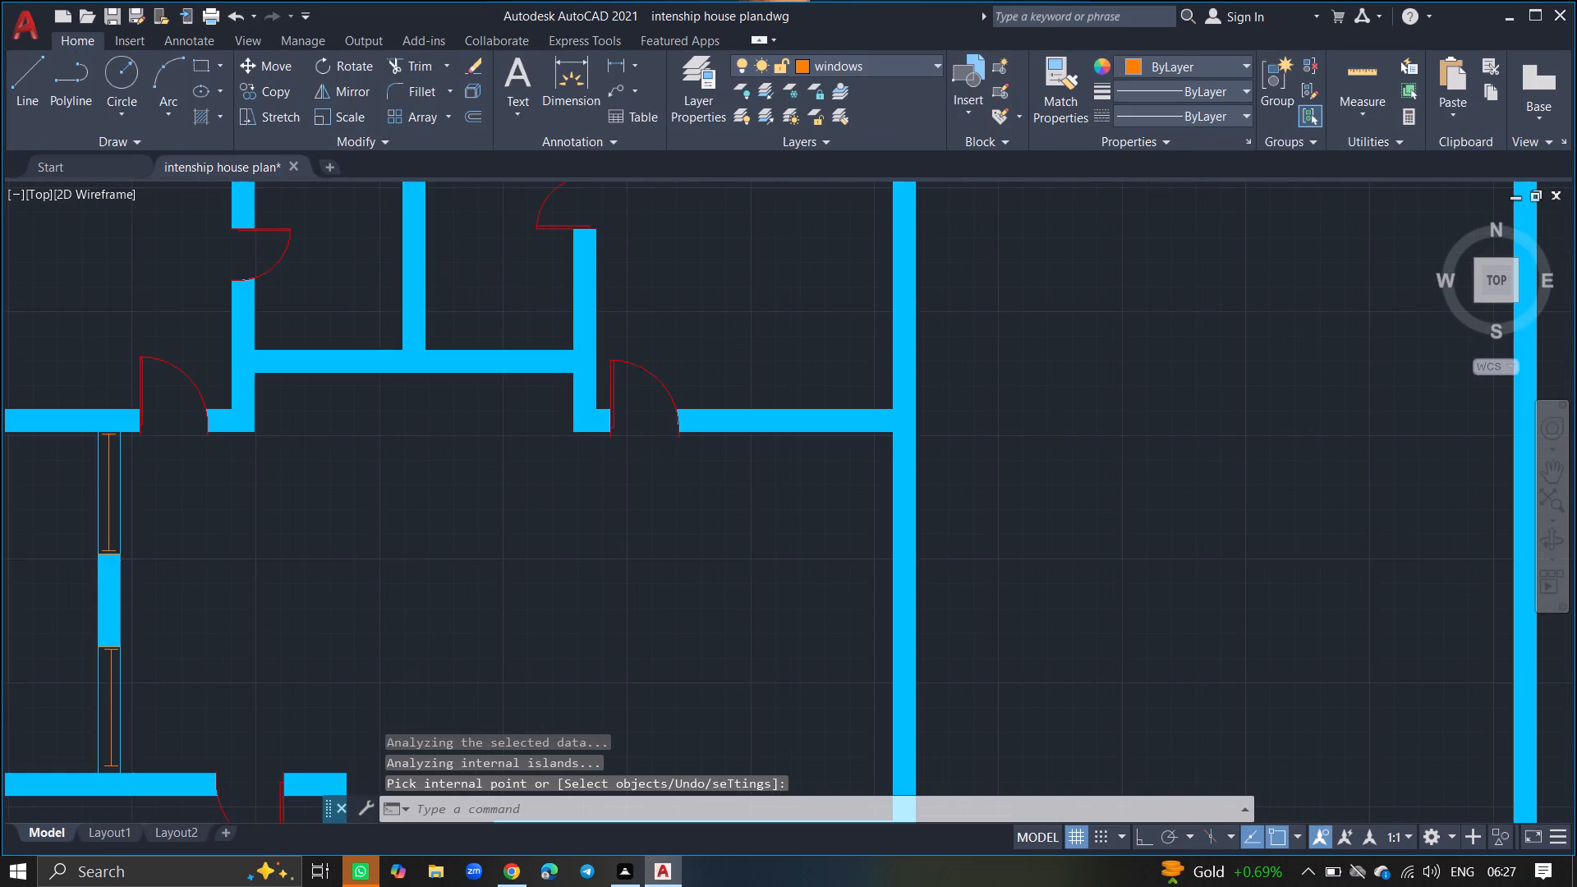
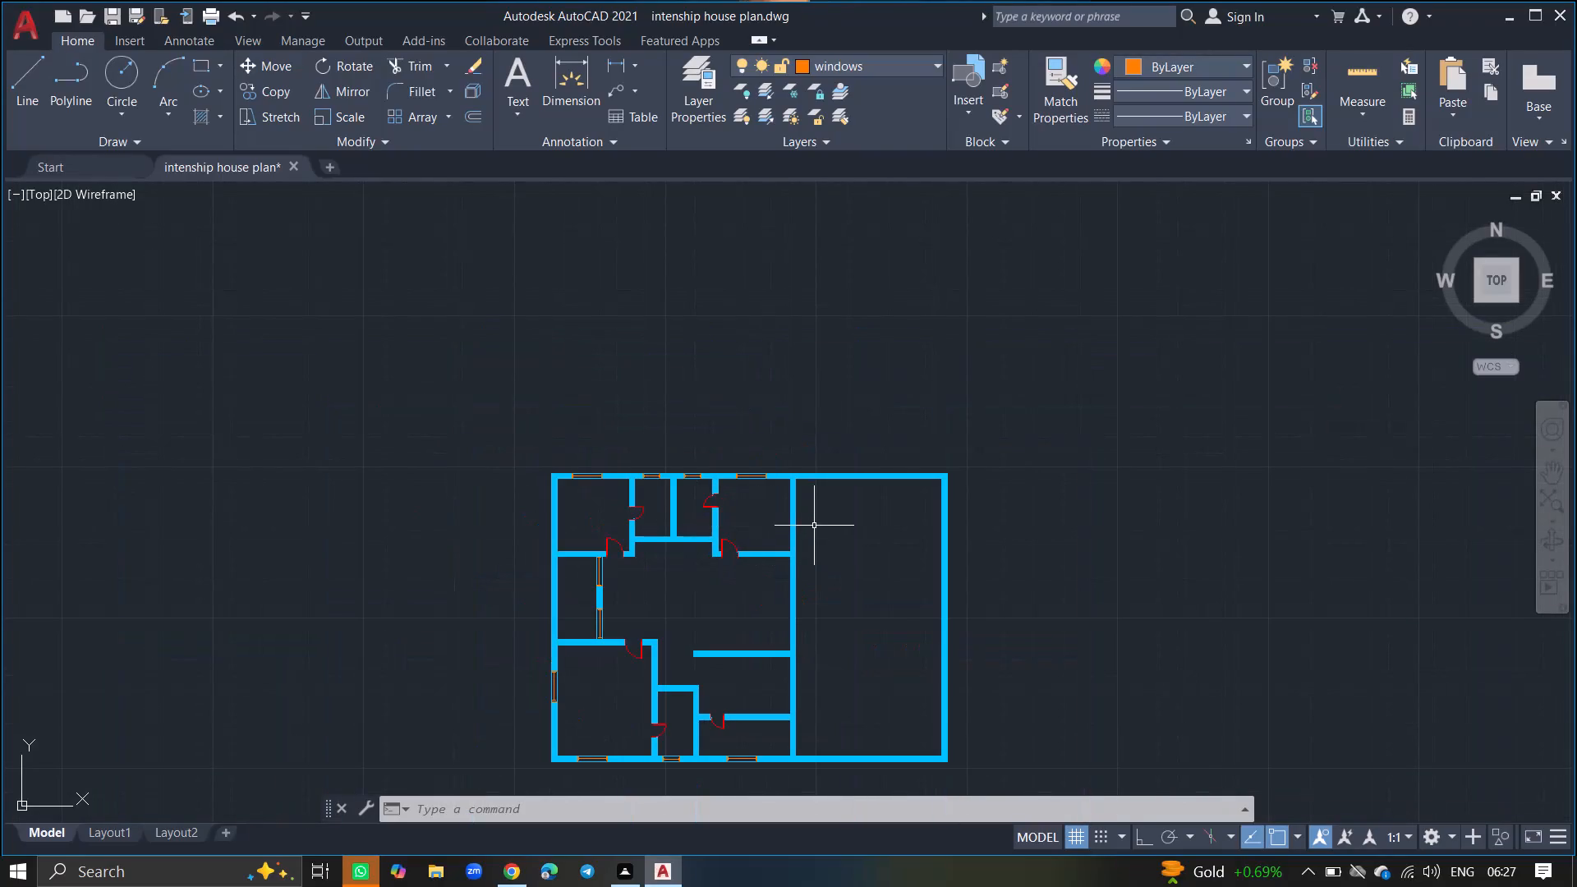
# Create a new layer named "iron shutter".
pyautogui.click(693, 69)
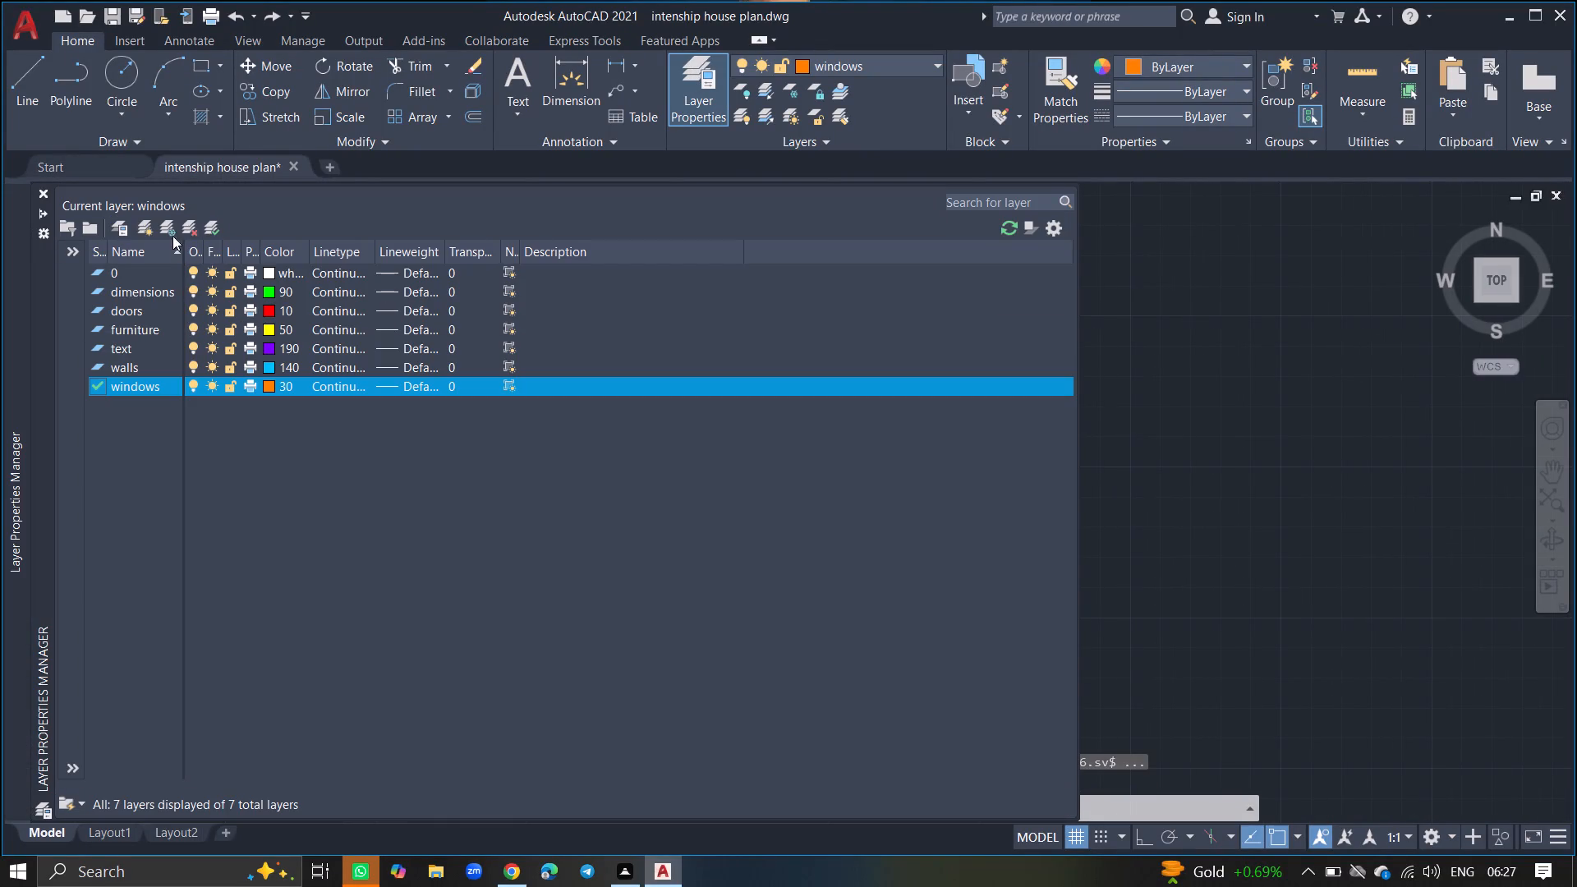
pyautogui.click(165, 225)
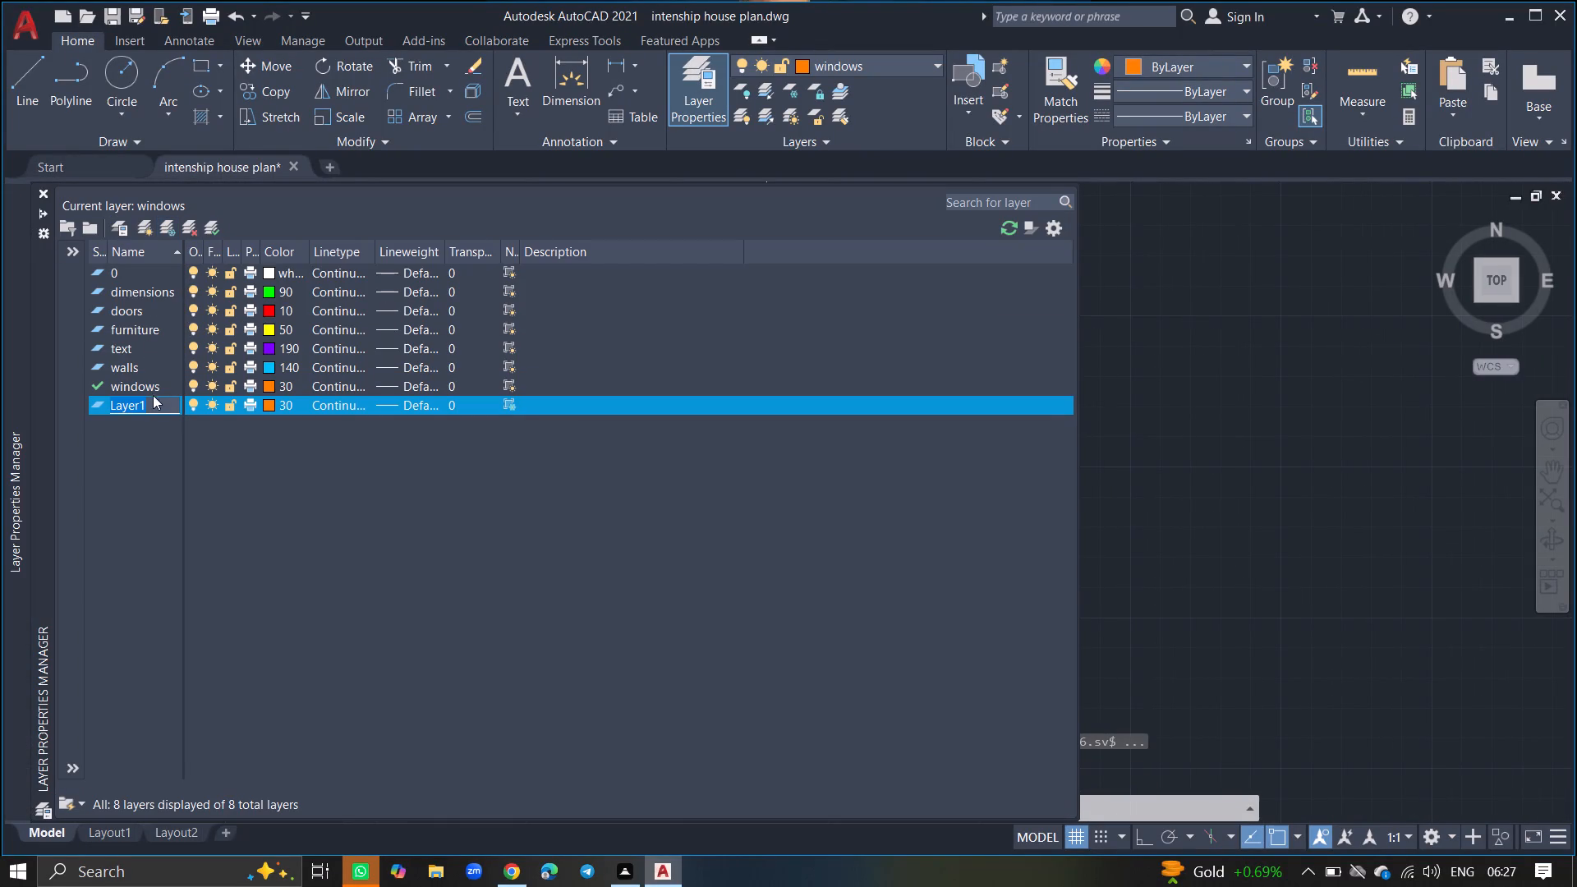
pyautogui.click(154, 406)
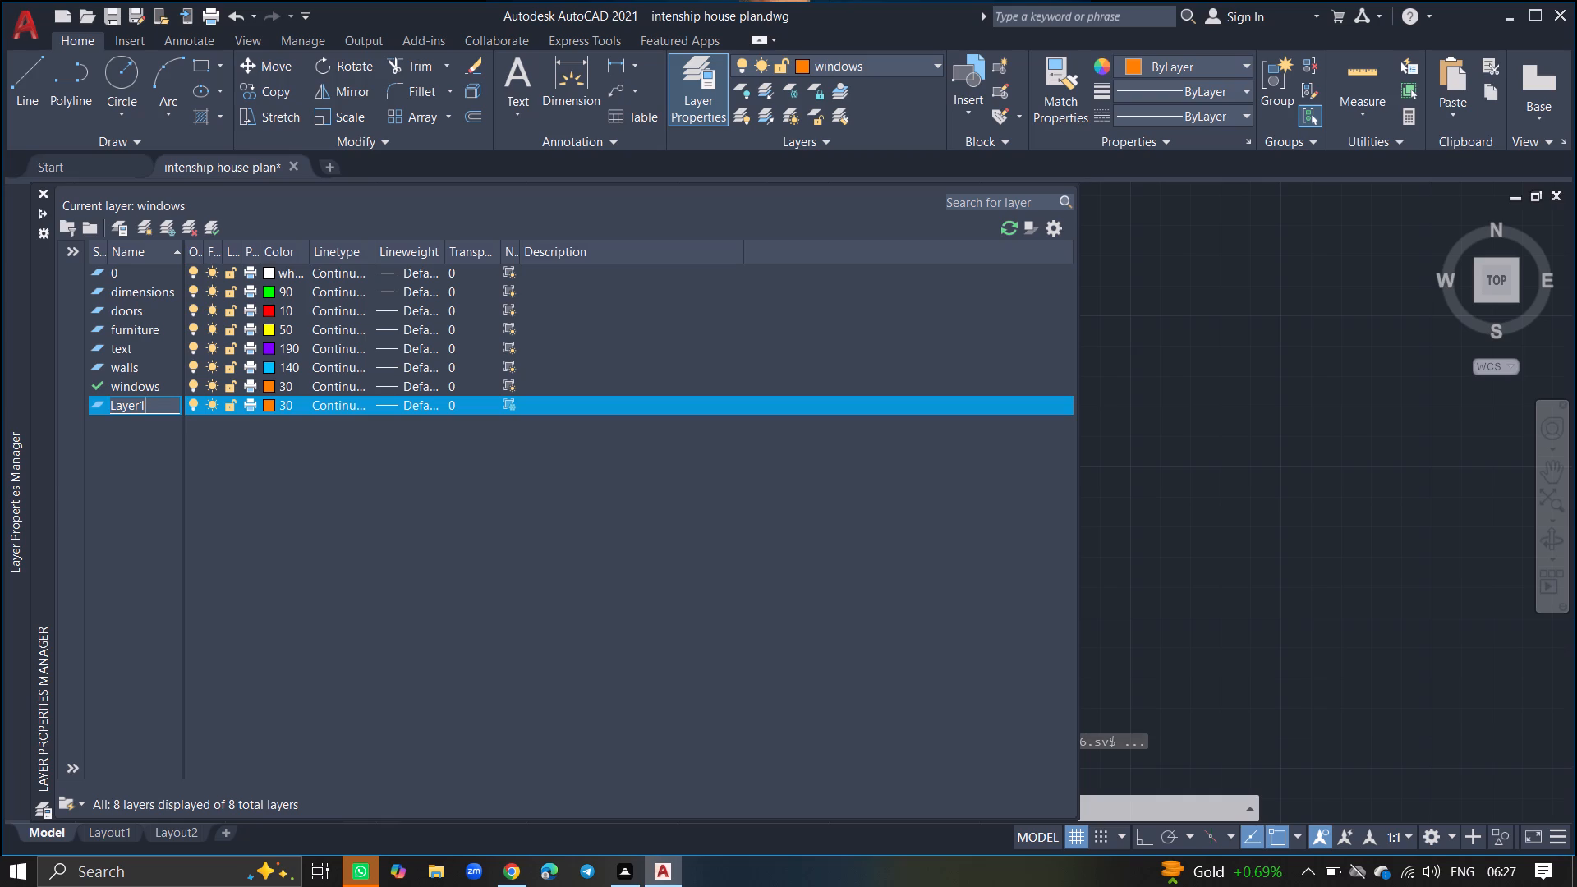
pyautogui.press('BackSpace')
pyautogui.press('BackSpace')
pyautogui.press('BackSpace')
pyautogui.press('BackSpace')
pyautogui.press('BackSpace')
pyautogui.press('BackSpace')
pyautogui.press('BackSpace')
pyautogui.press('BackSpace')
pyautogui.press('BackSpace')
pyautogui.press('BackSpace')
pyautogui.press('BackSpace')
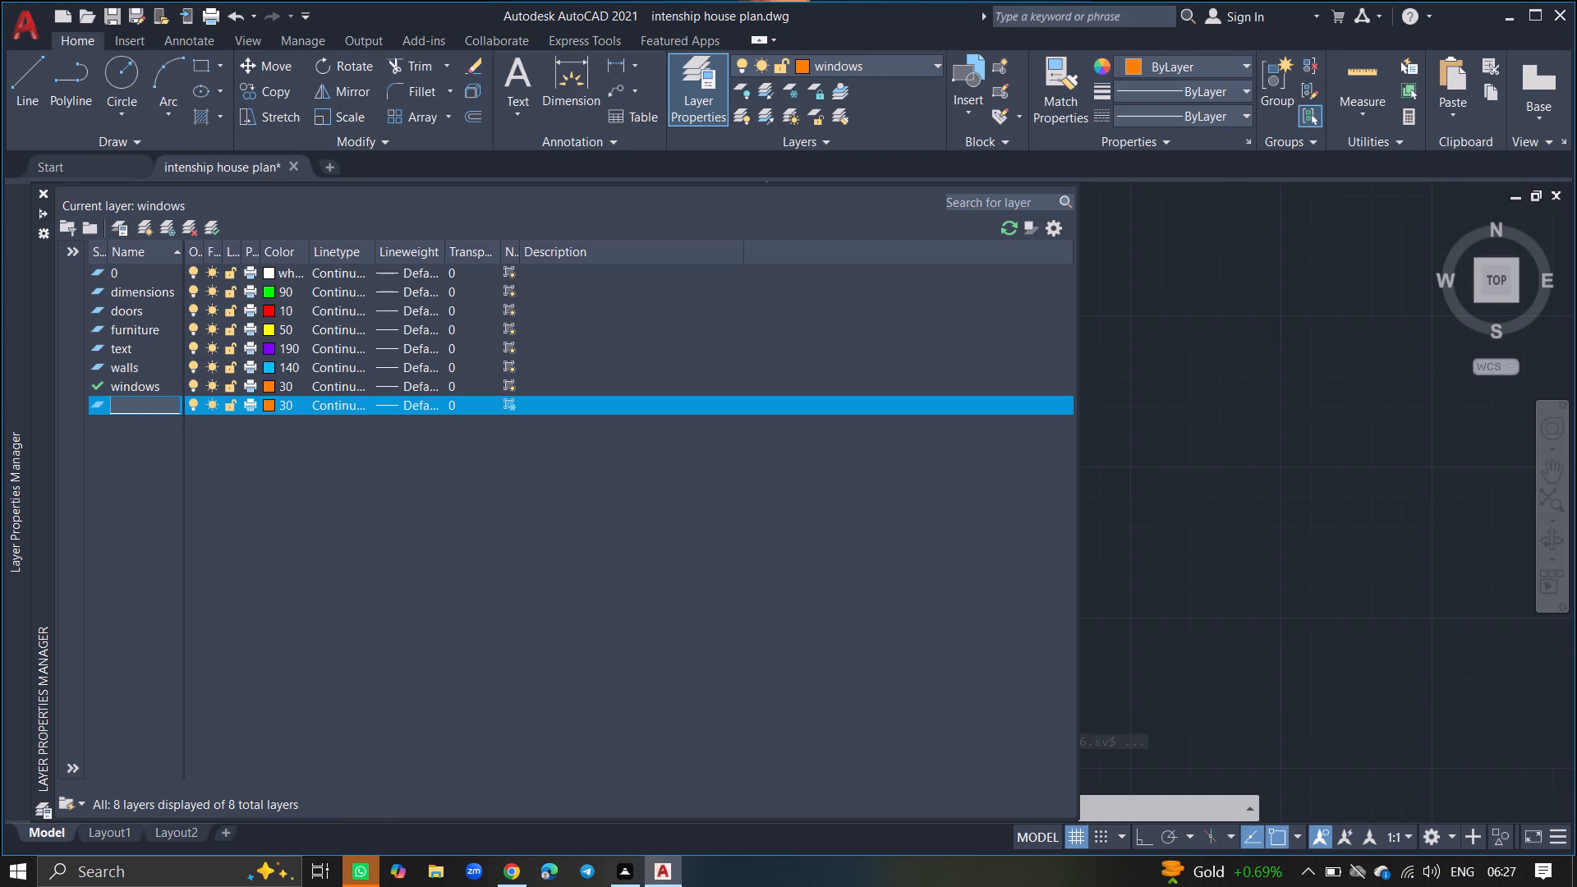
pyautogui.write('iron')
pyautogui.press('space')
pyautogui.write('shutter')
pyautogui.click(125, 507)
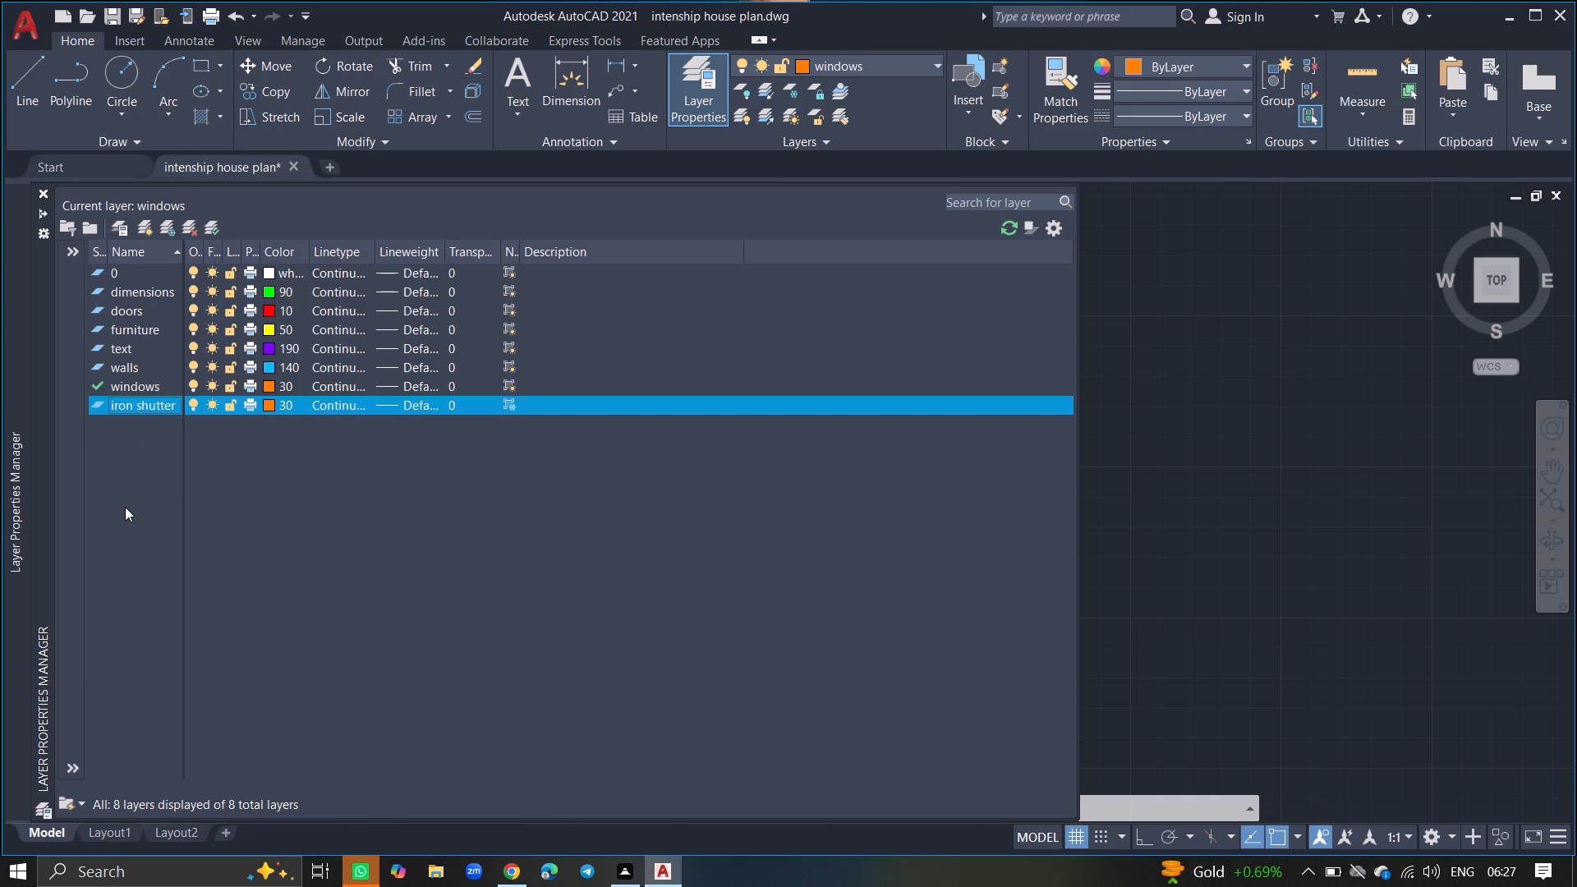
# Set the iron shutter layer's color to index color 251.
pyautogui.click(265, 407)
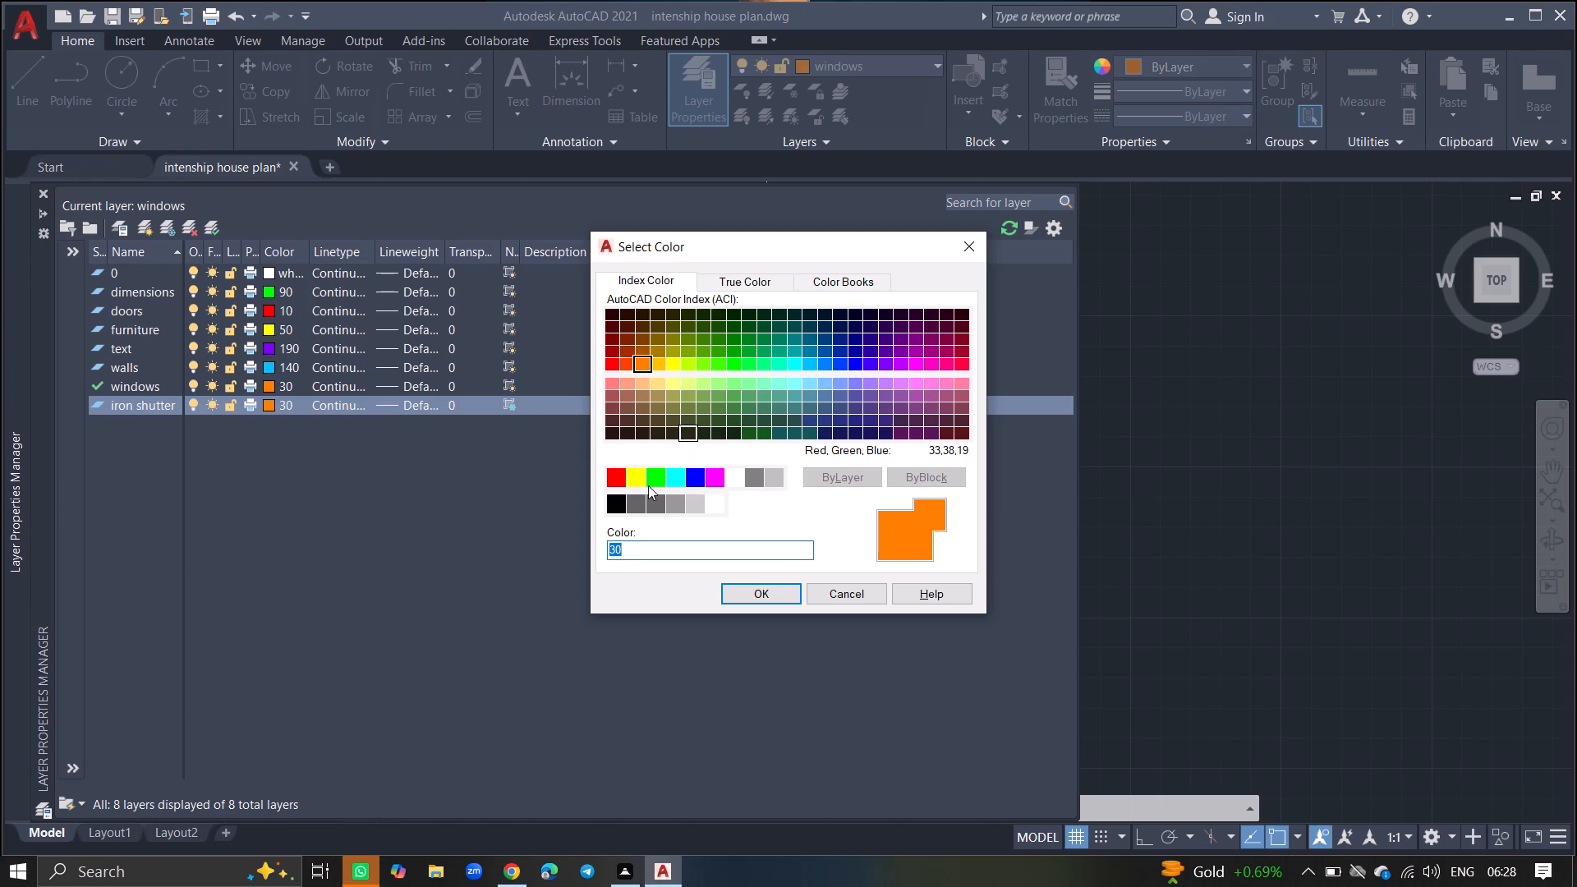
pyautogui.click(631, 509)
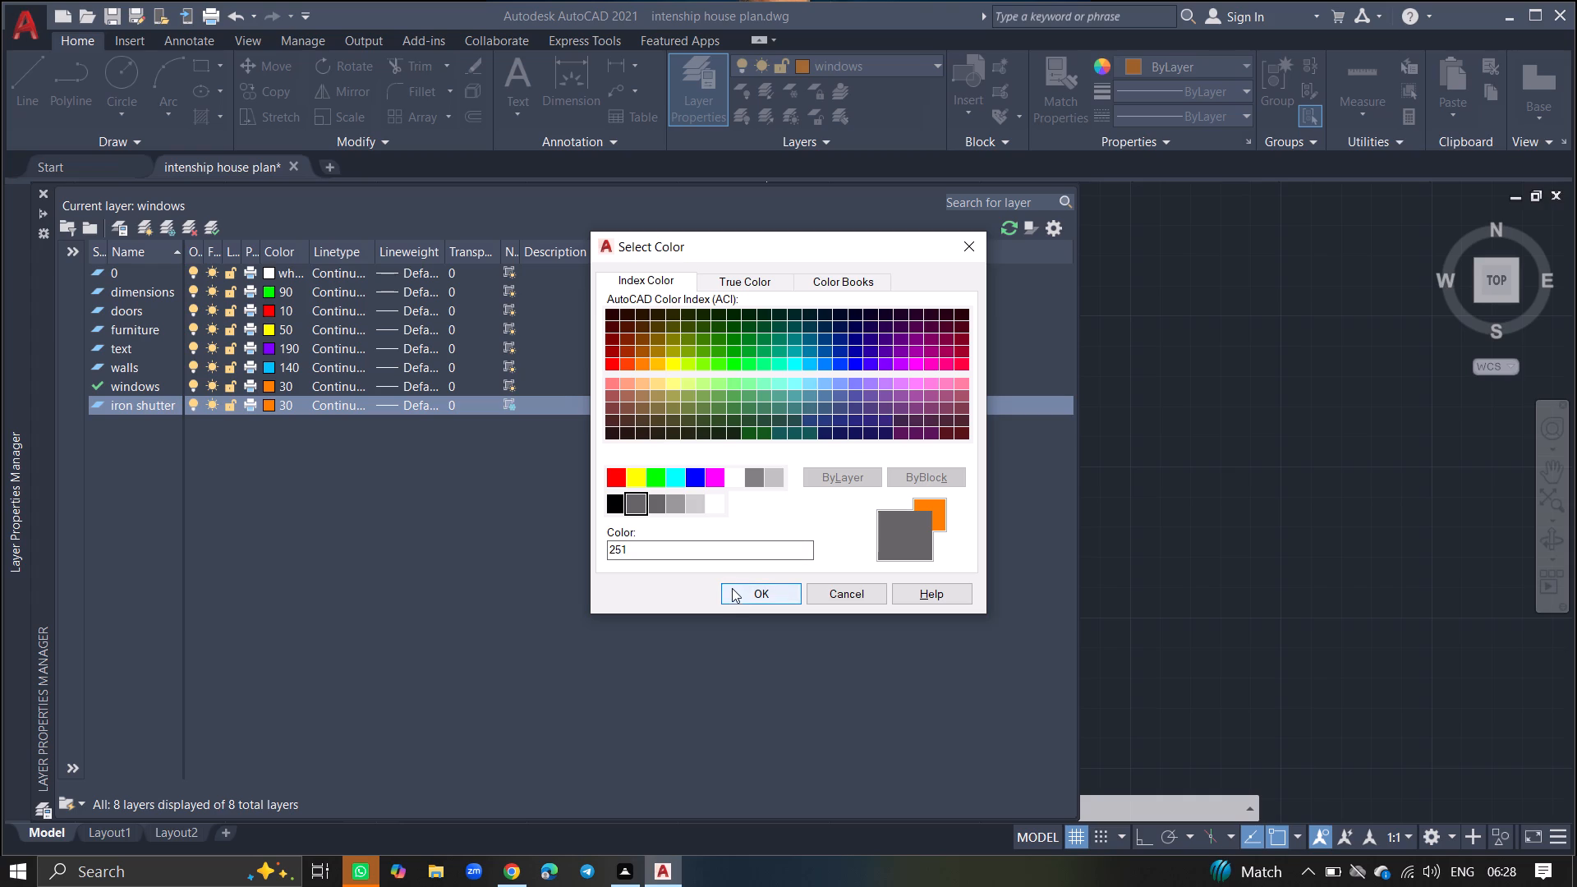
pyautogui.click(734, 593)
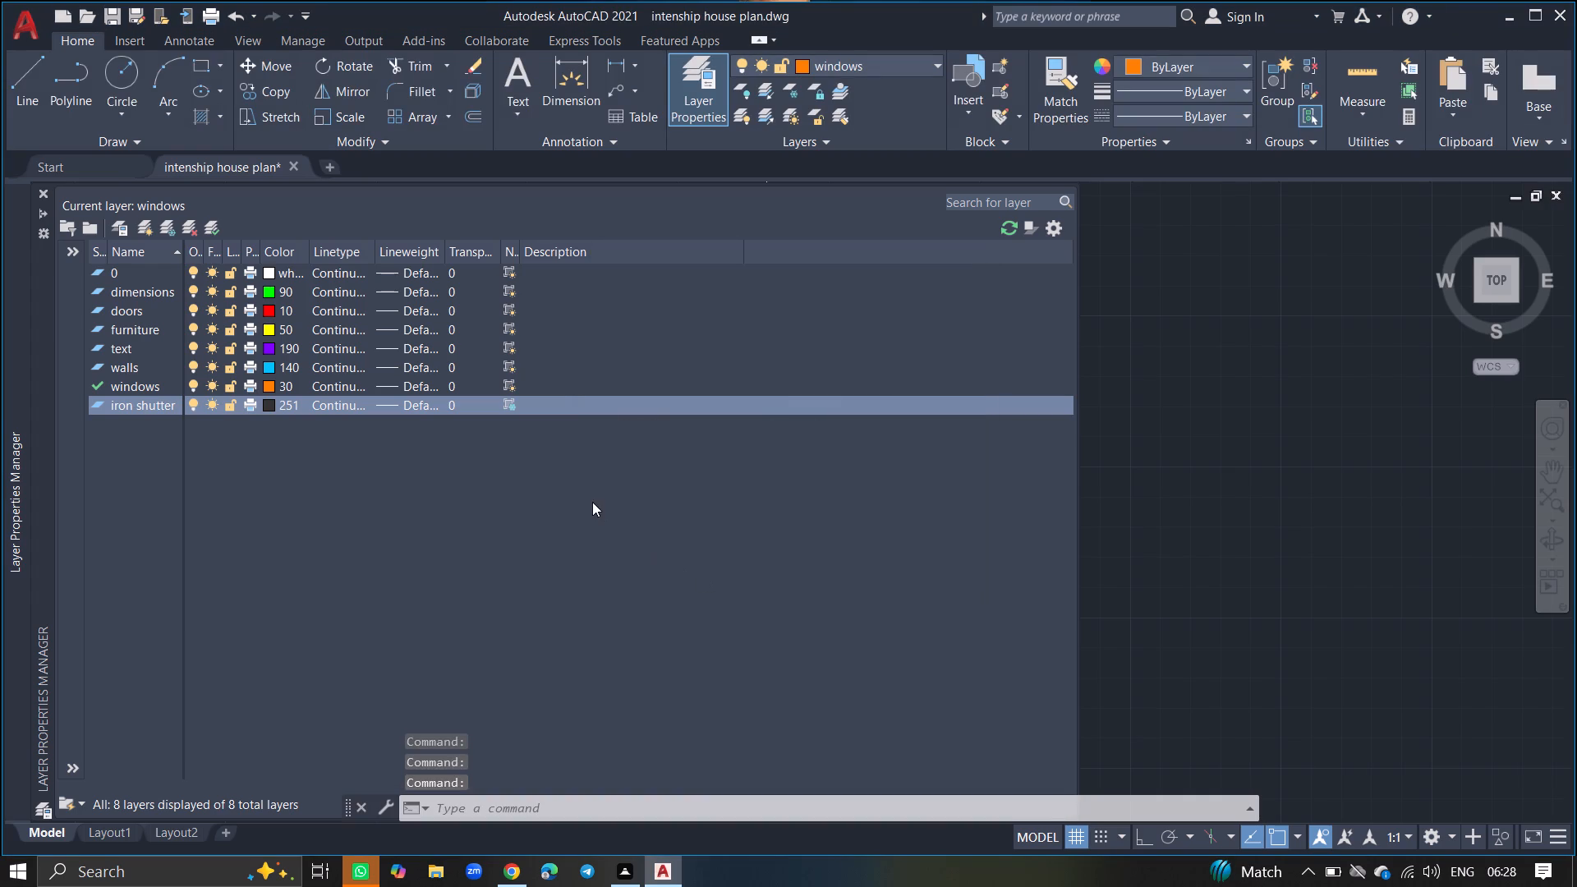
pyautogui.click(507, 403)
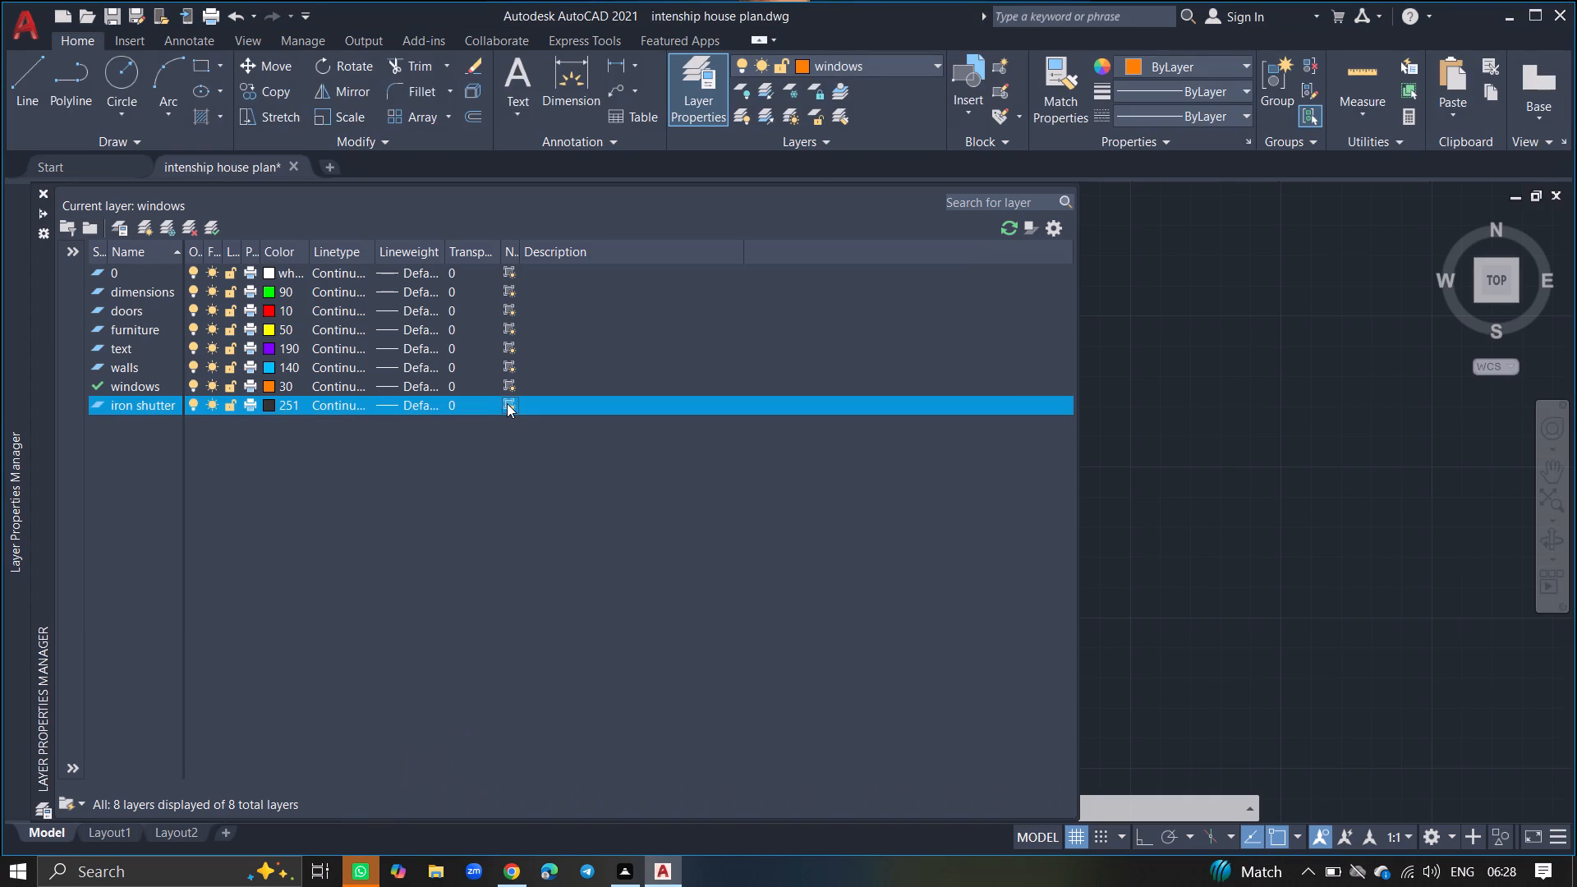
# Make iron shutter the current layer and close the layer manager.
pyautogui.doubleClick(110, 398)
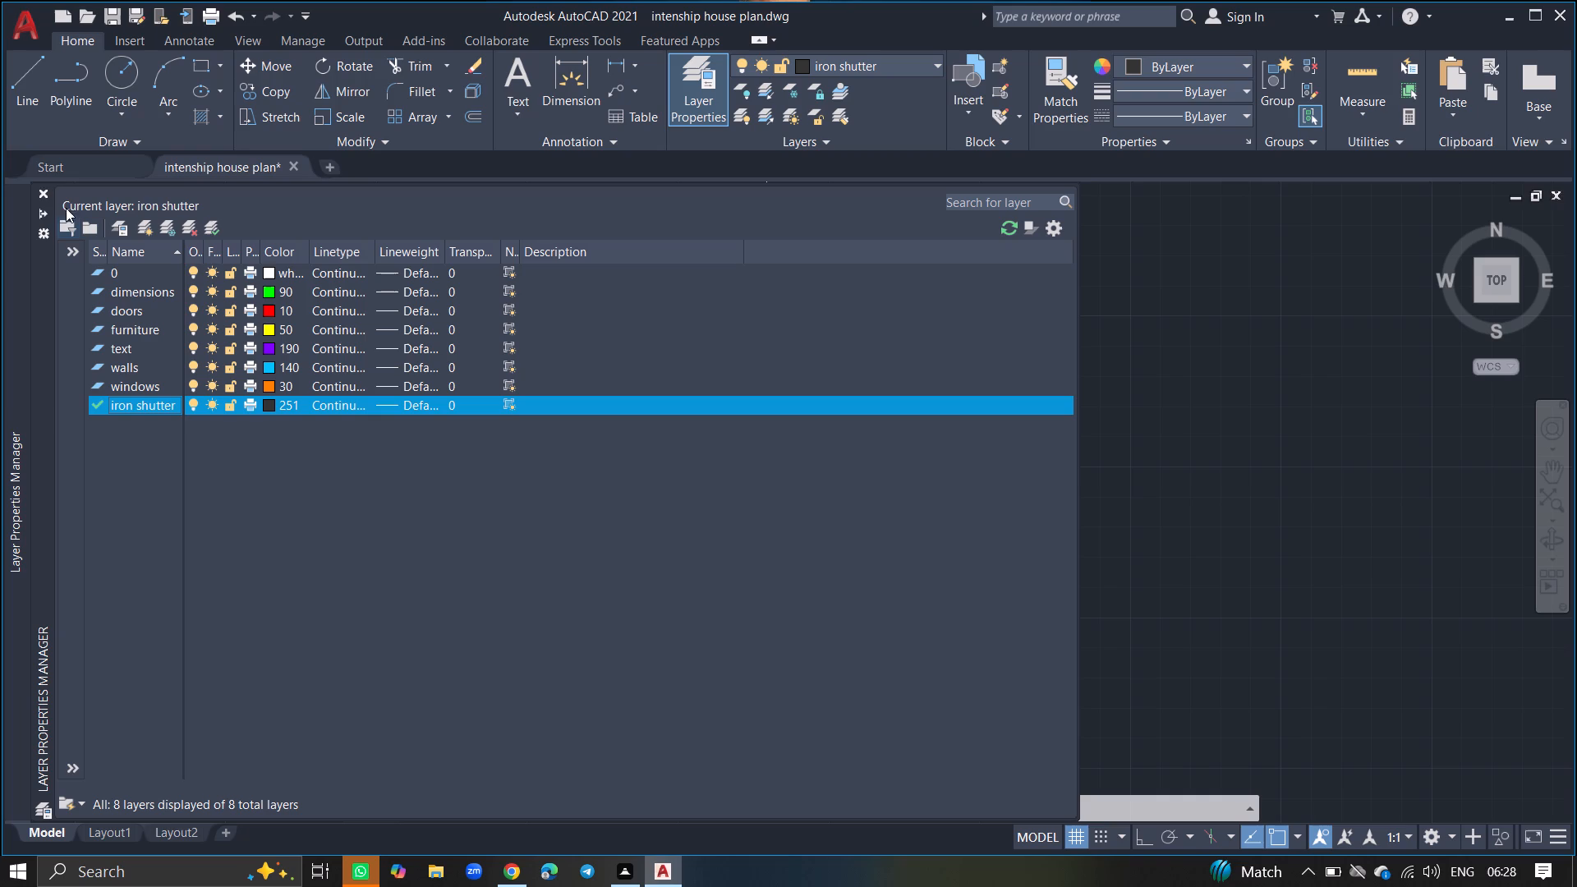
pyautogui.click(39, 188)
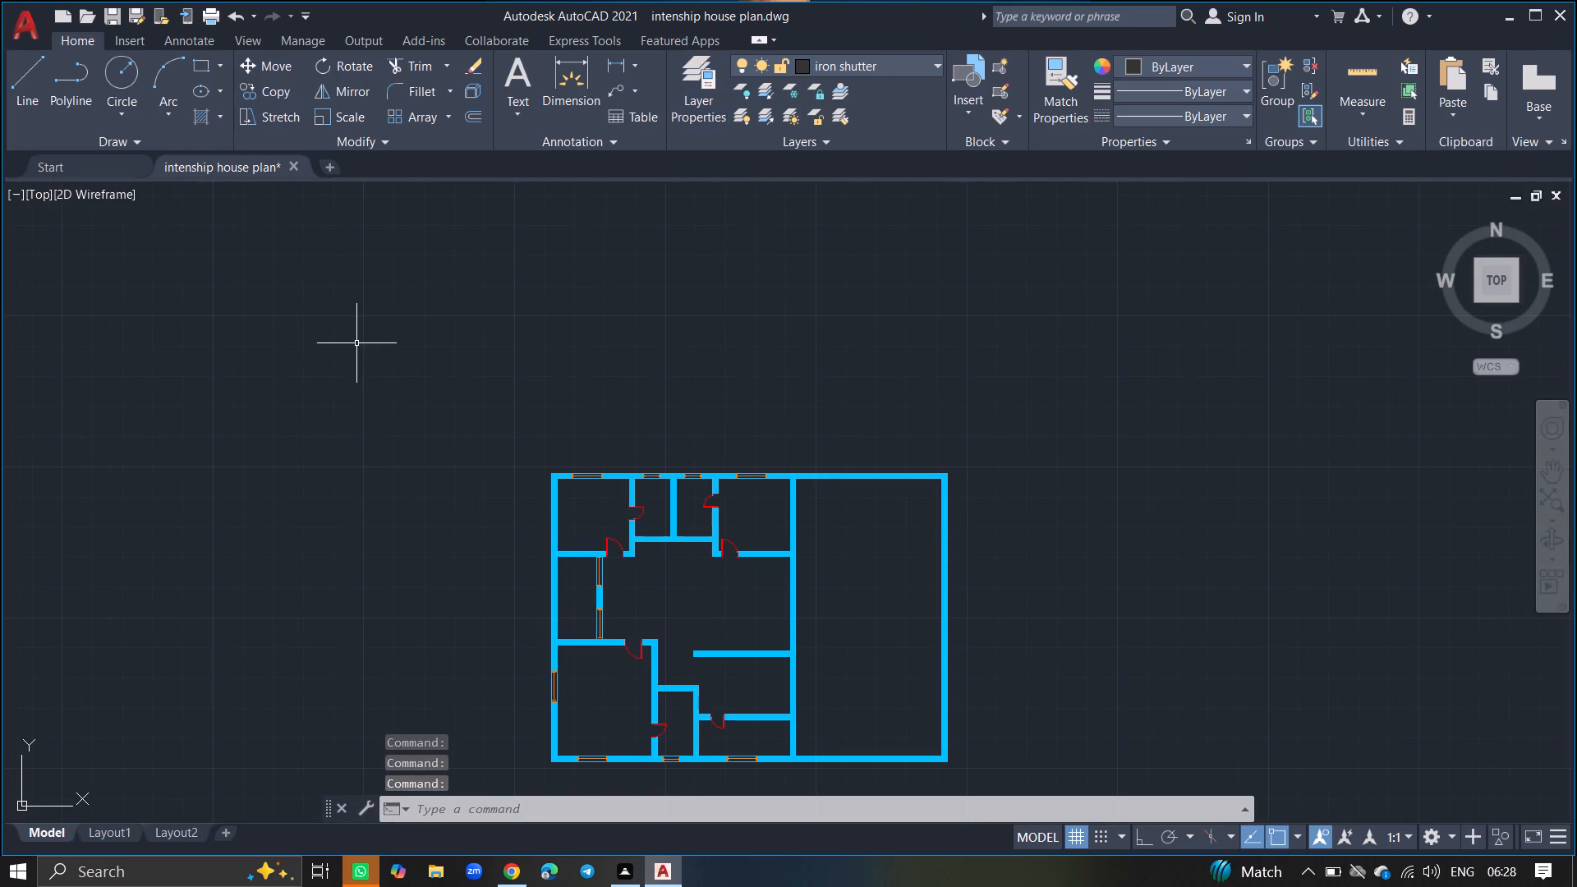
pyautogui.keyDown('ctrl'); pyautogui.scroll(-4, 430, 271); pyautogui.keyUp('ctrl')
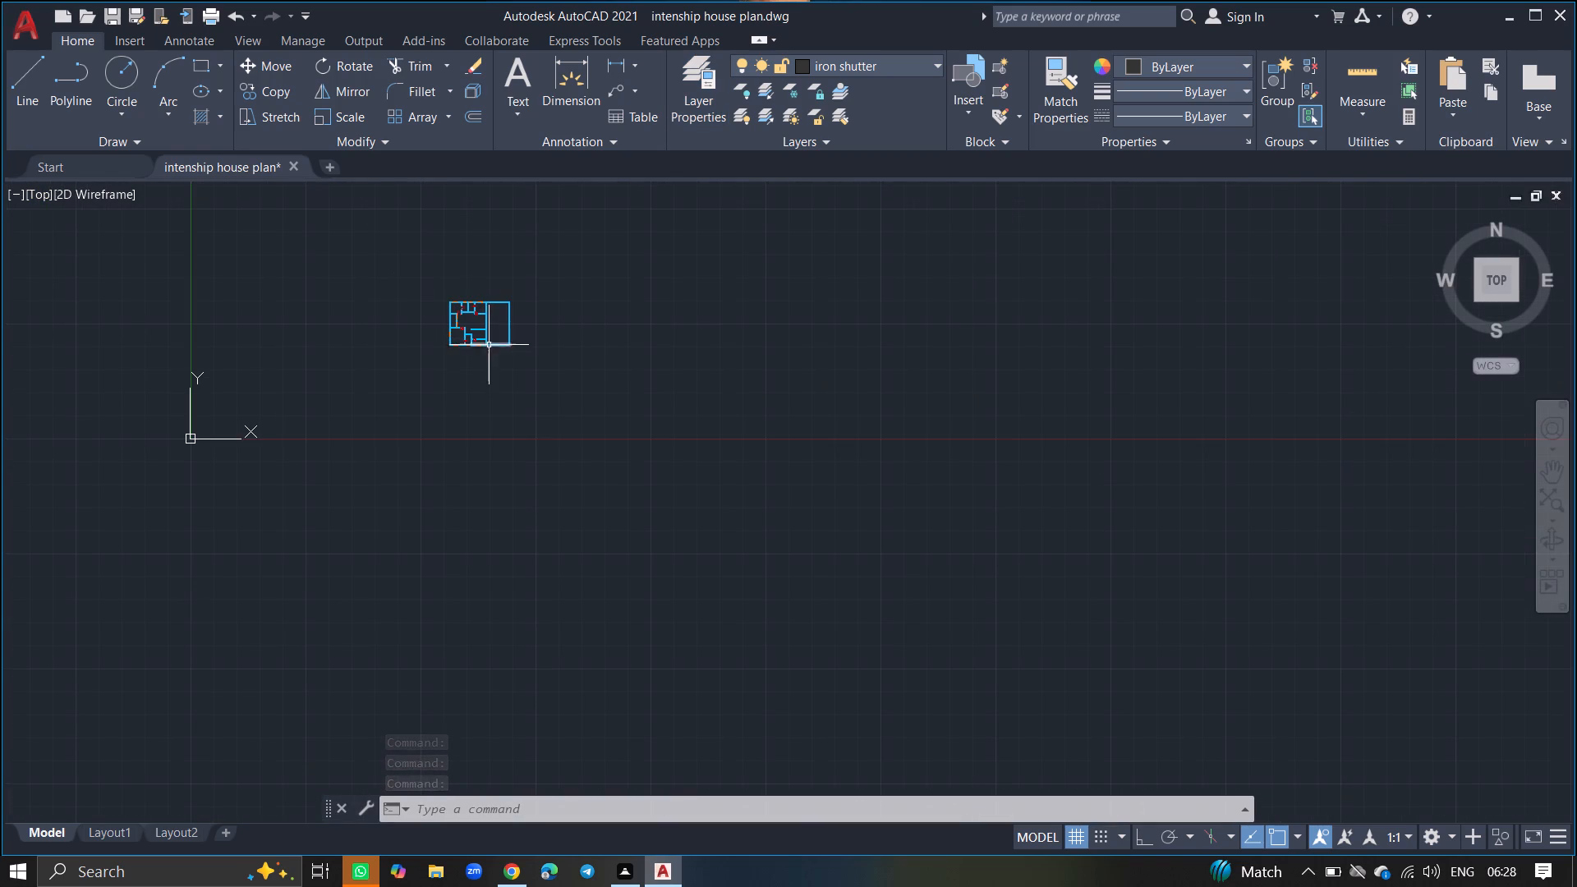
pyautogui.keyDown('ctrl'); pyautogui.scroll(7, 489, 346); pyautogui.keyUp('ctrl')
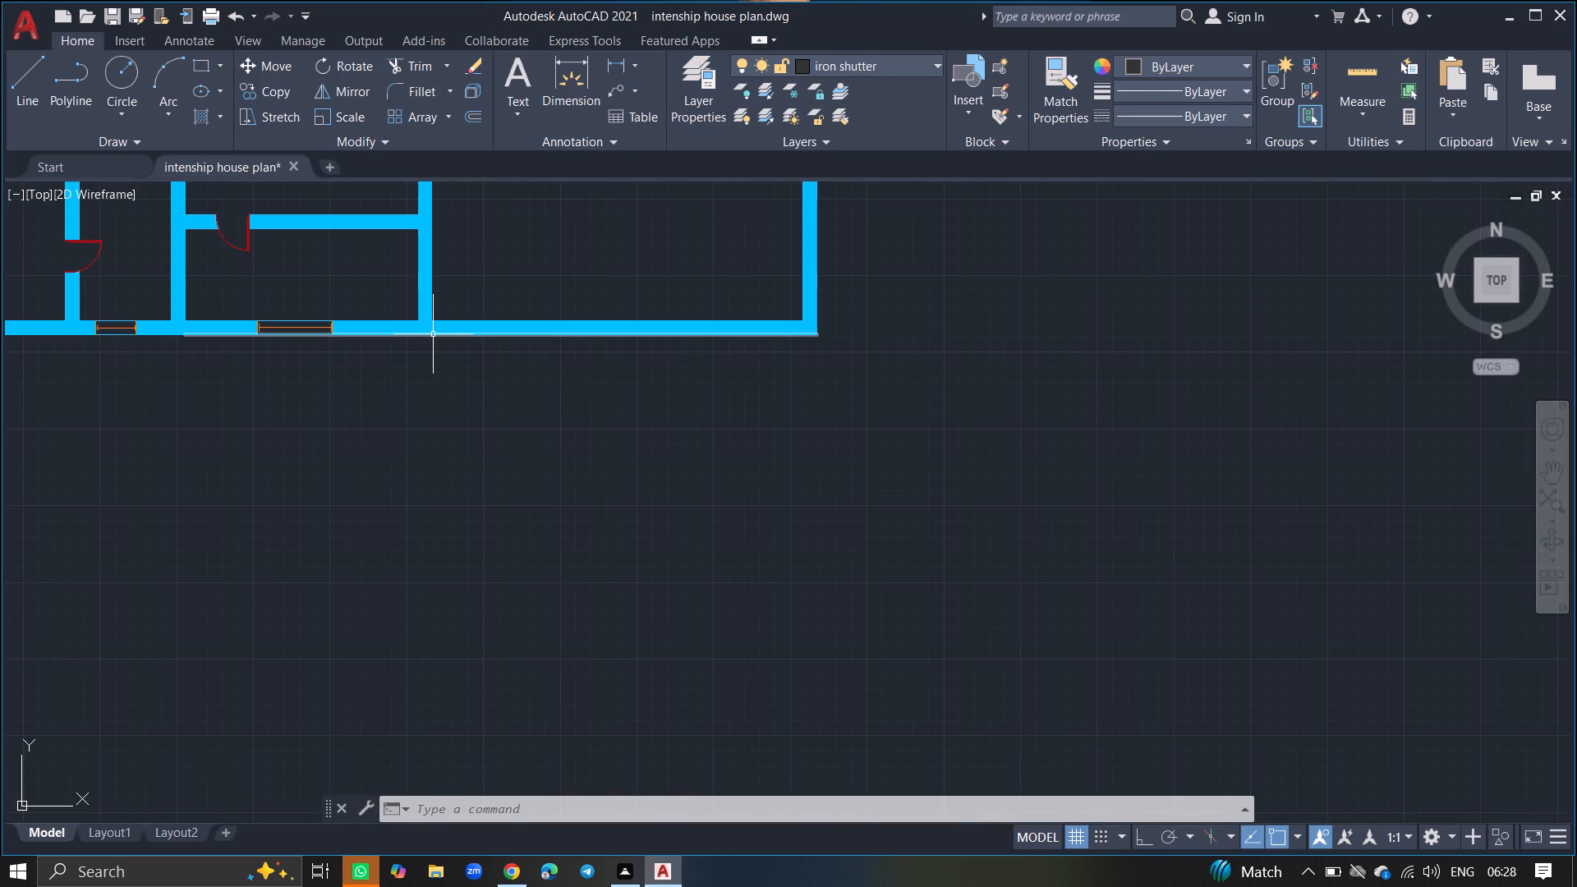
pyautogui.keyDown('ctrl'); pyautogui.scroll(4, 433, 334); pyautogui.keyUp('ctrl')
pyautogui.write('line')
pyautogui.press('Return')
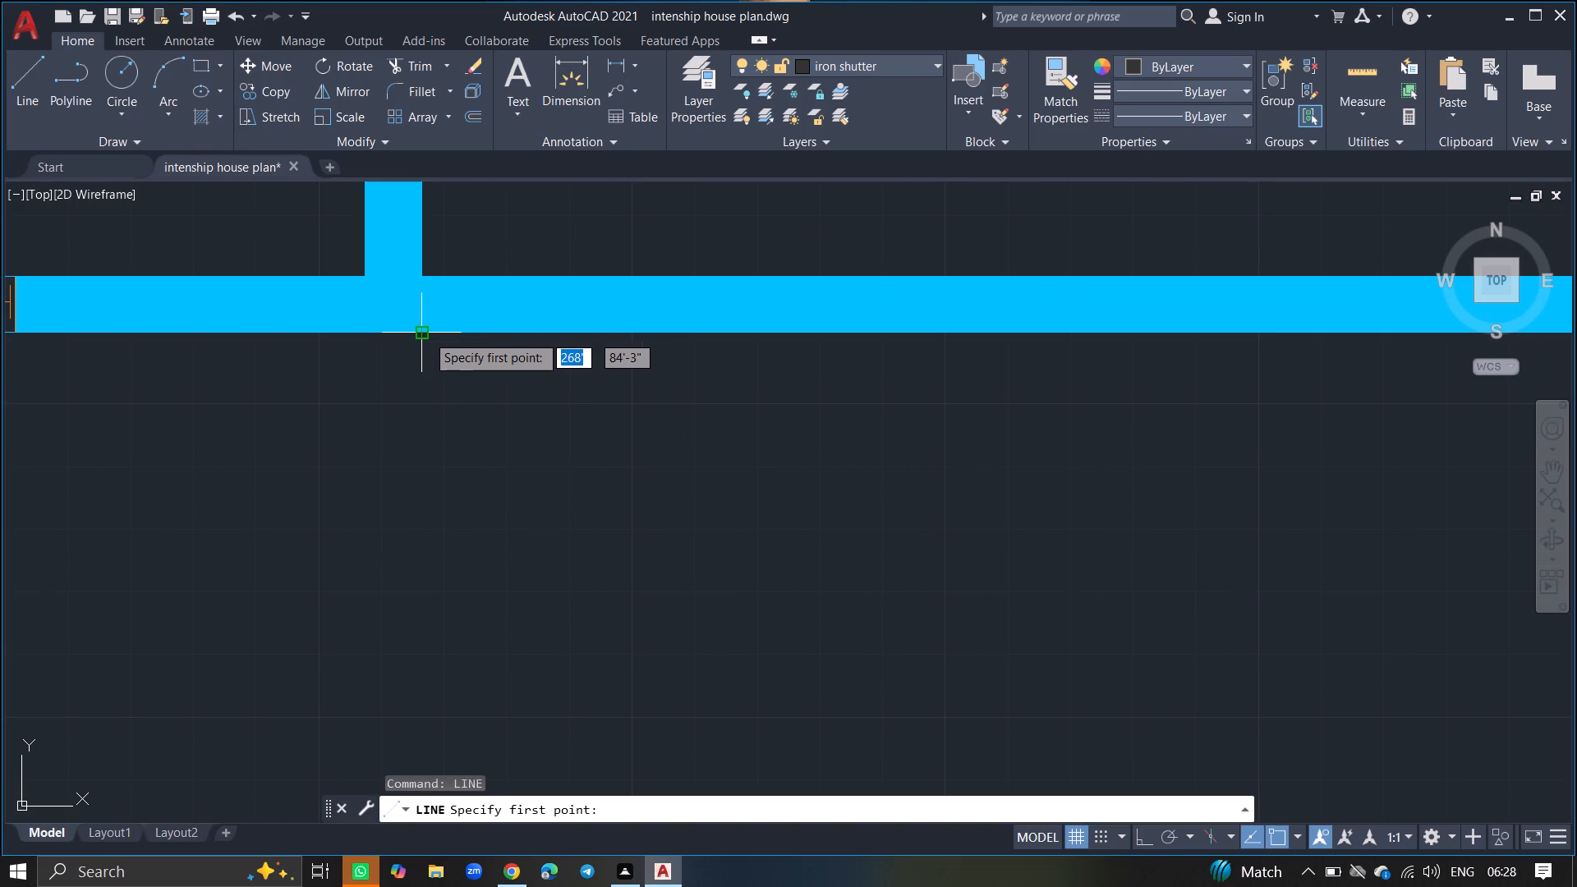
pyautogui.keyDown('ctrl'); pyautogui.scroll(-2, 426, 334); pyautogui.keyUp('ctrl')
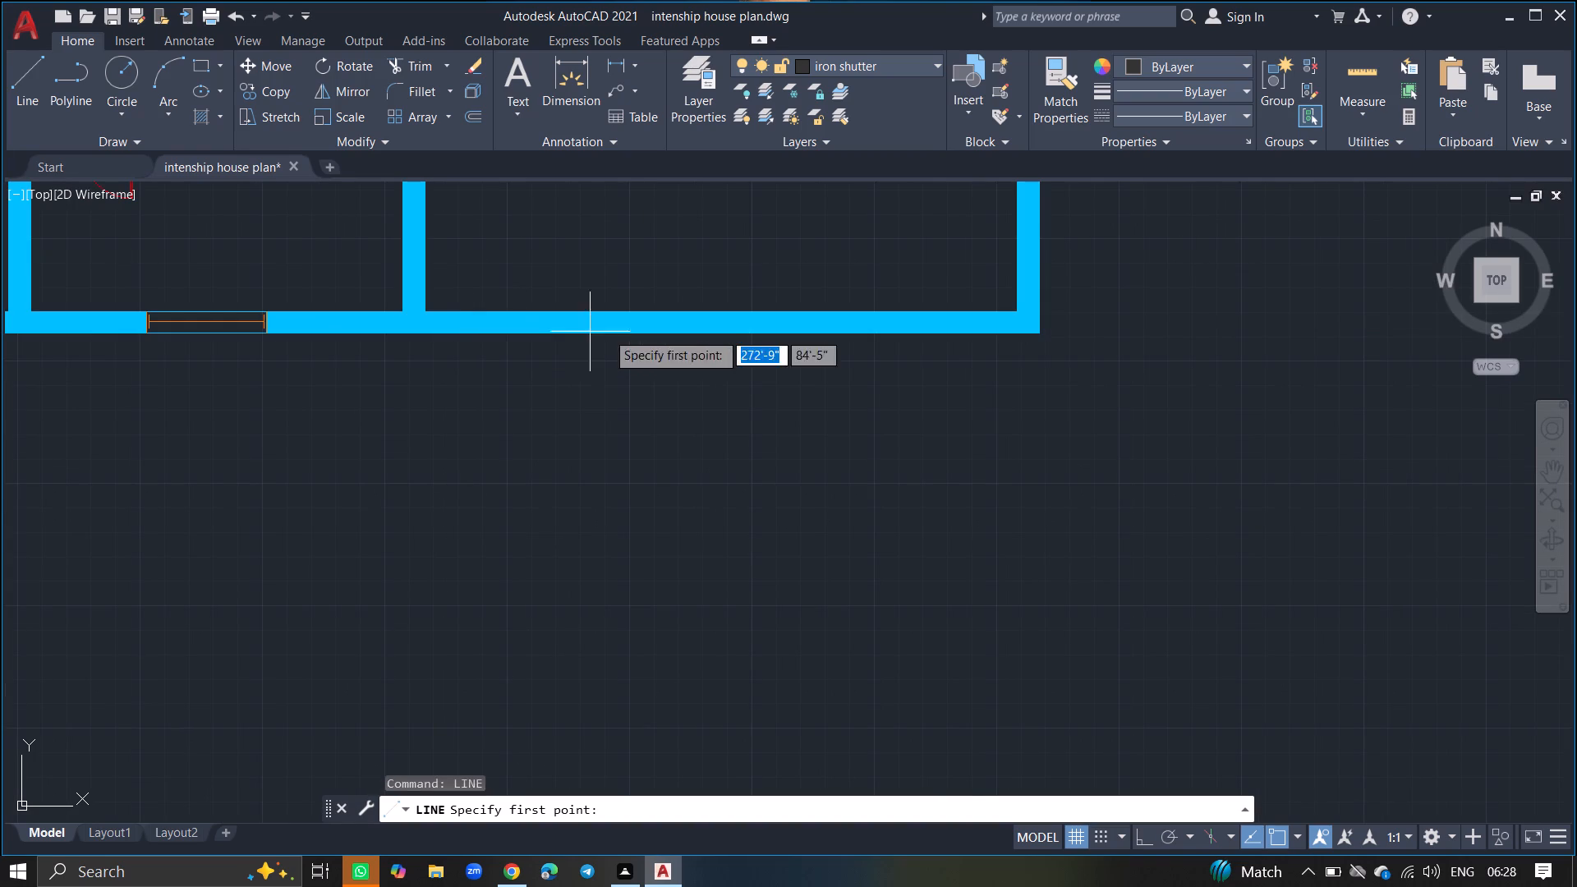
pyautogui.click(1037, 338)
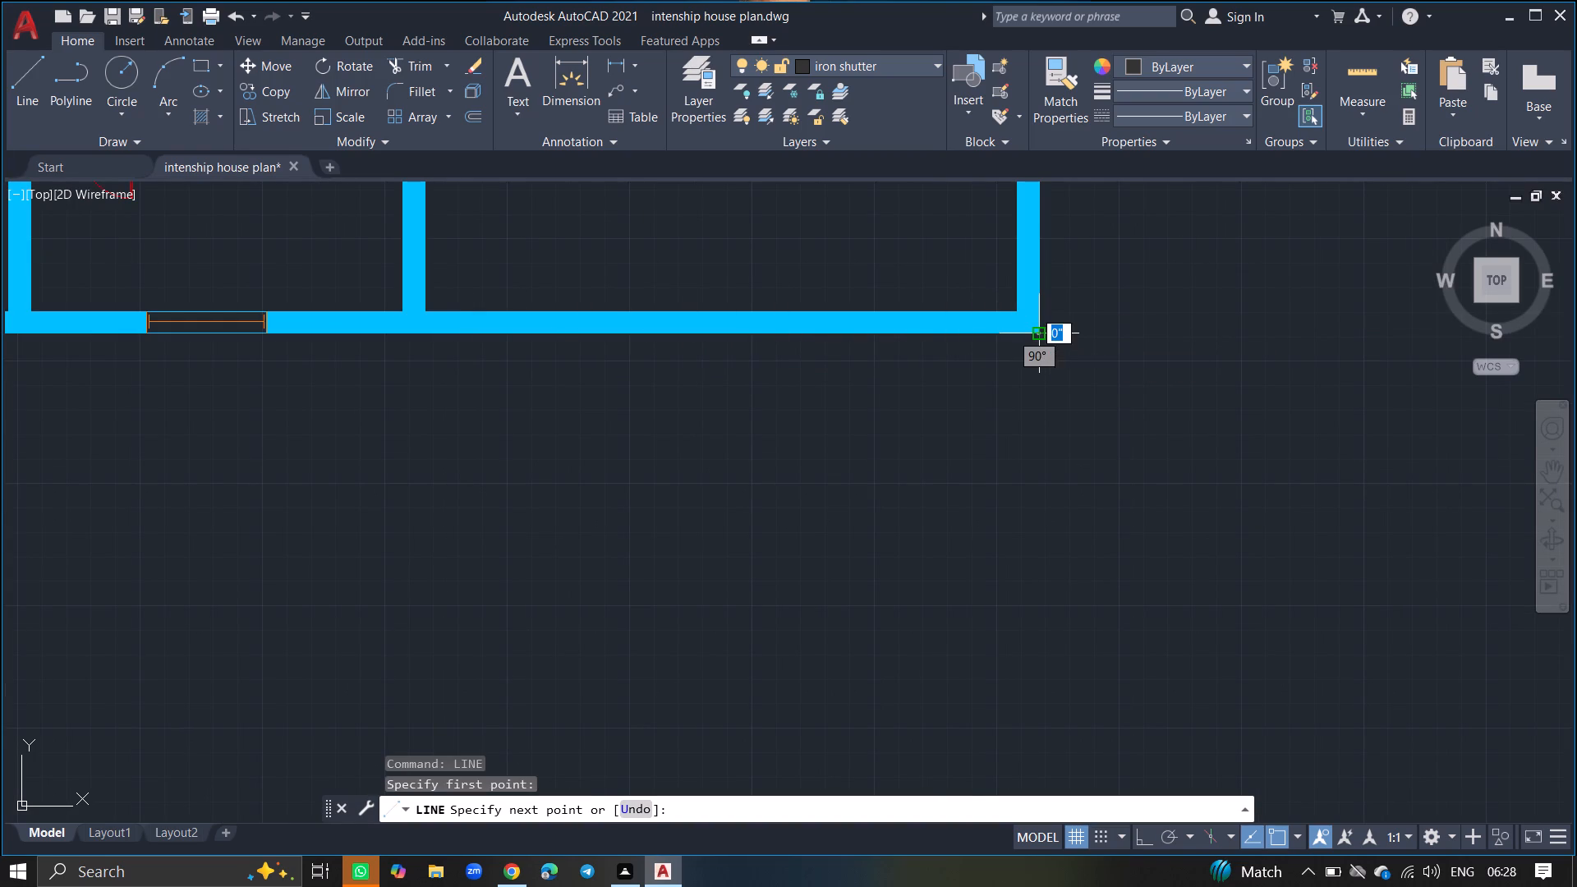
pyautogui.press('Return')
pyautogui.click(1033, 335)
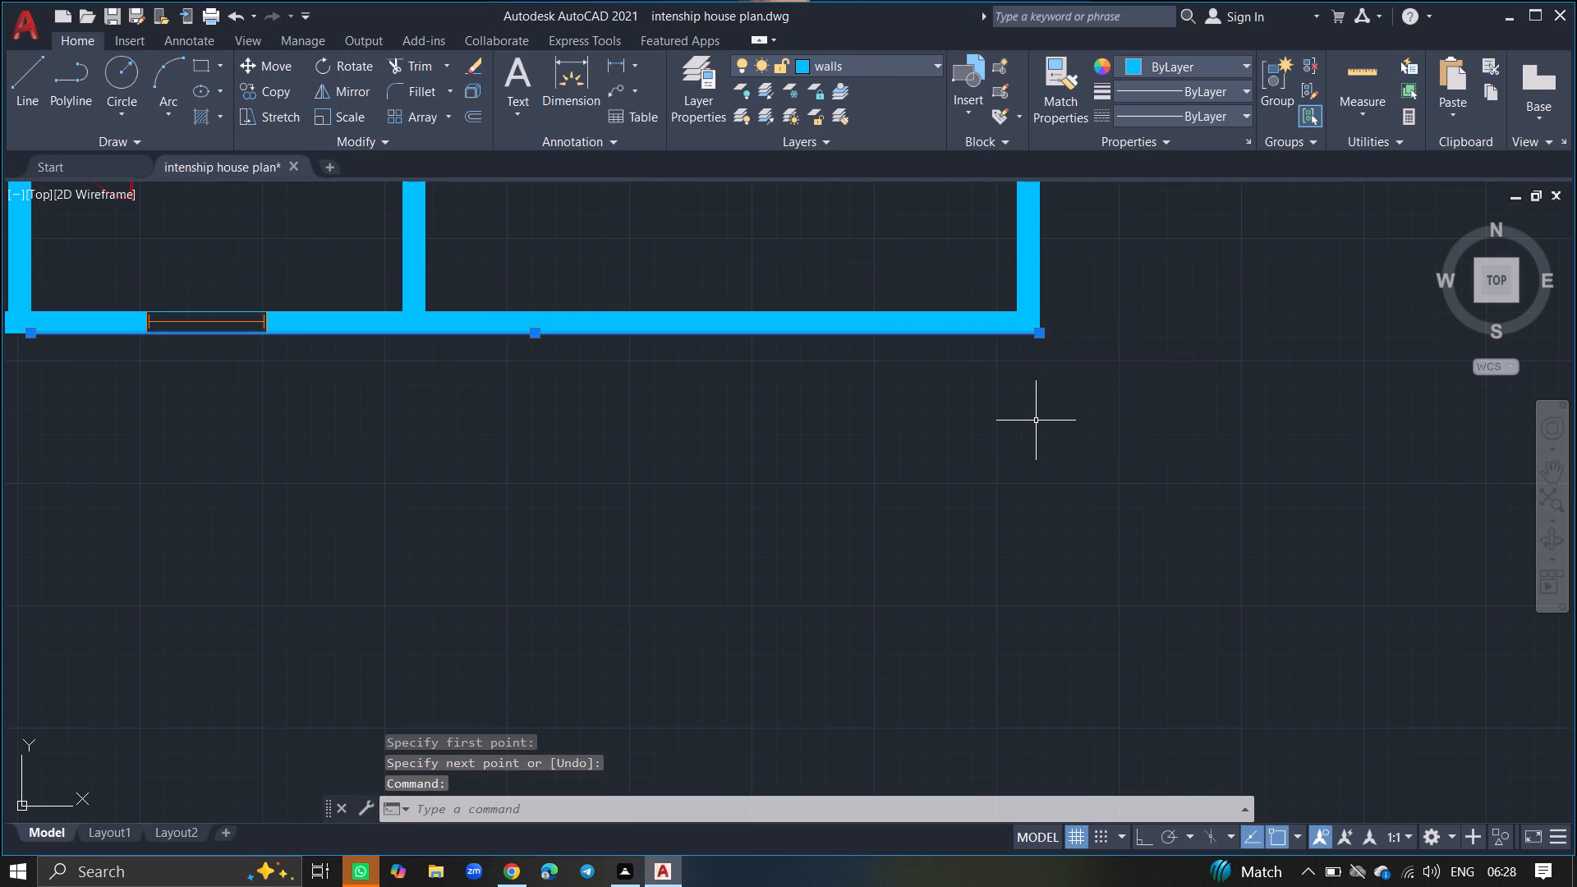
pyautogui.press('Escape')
# Copy the bottom outer wall line below the large east room straight down as a fitted array of 20 items spanning about 10'-0".
pyautogui.keyDown('ctrl'); pyautogui.scroll(5, 703, 310); pyautogui.keyUp('ctrl')
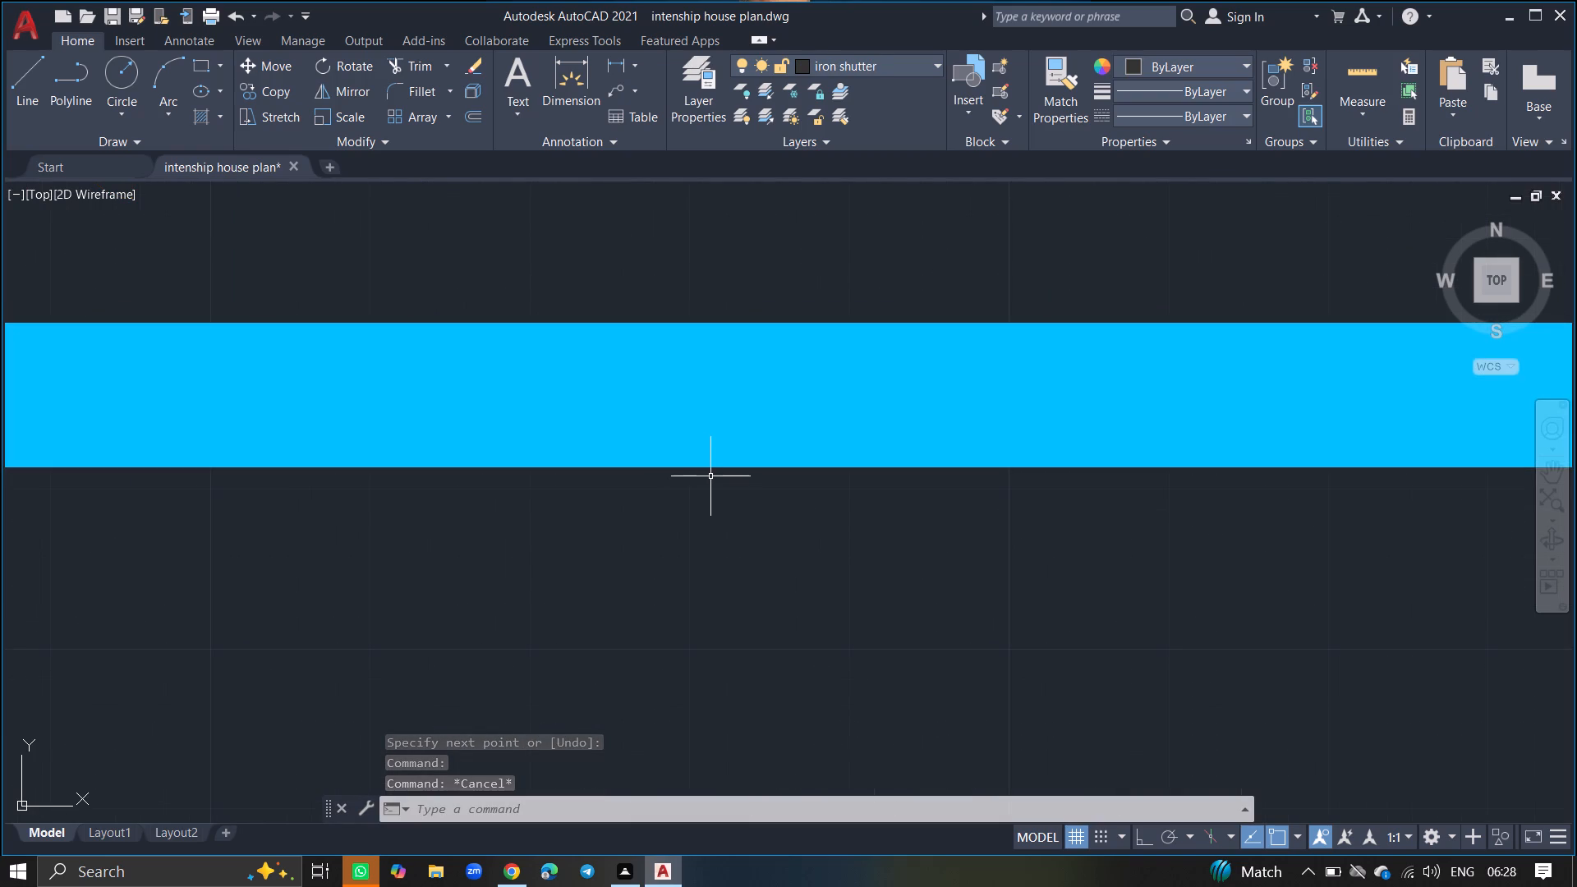
pyautogui.click(711, 469)
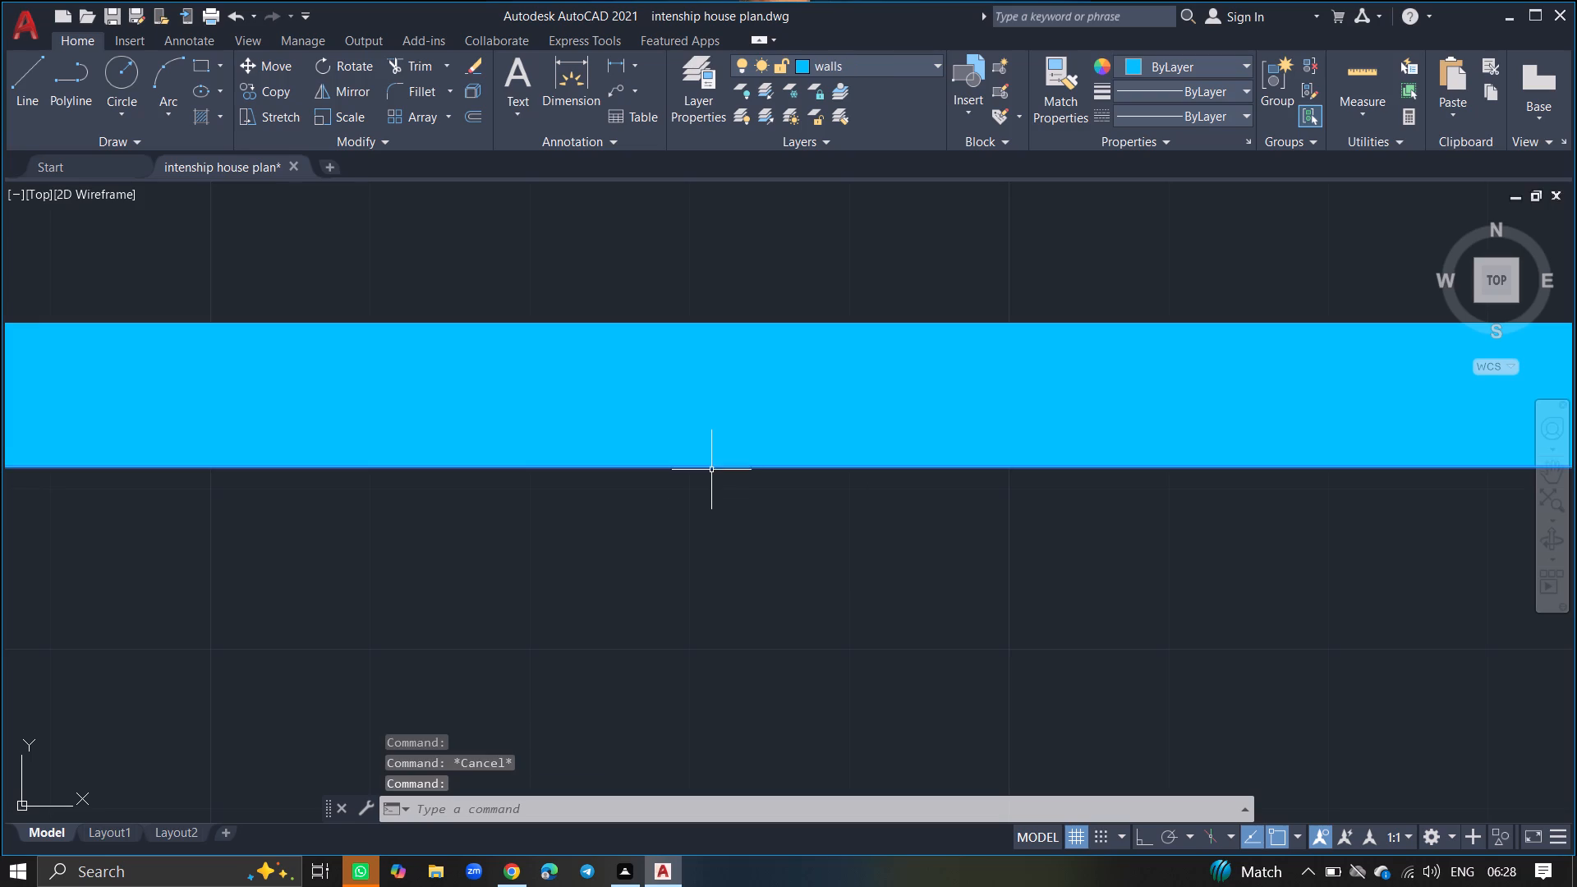
pyautogui.keyDown('ctrl'); pyautogui.scroll(-5, 703, 532); pyautogui.keyUp('ctrl')
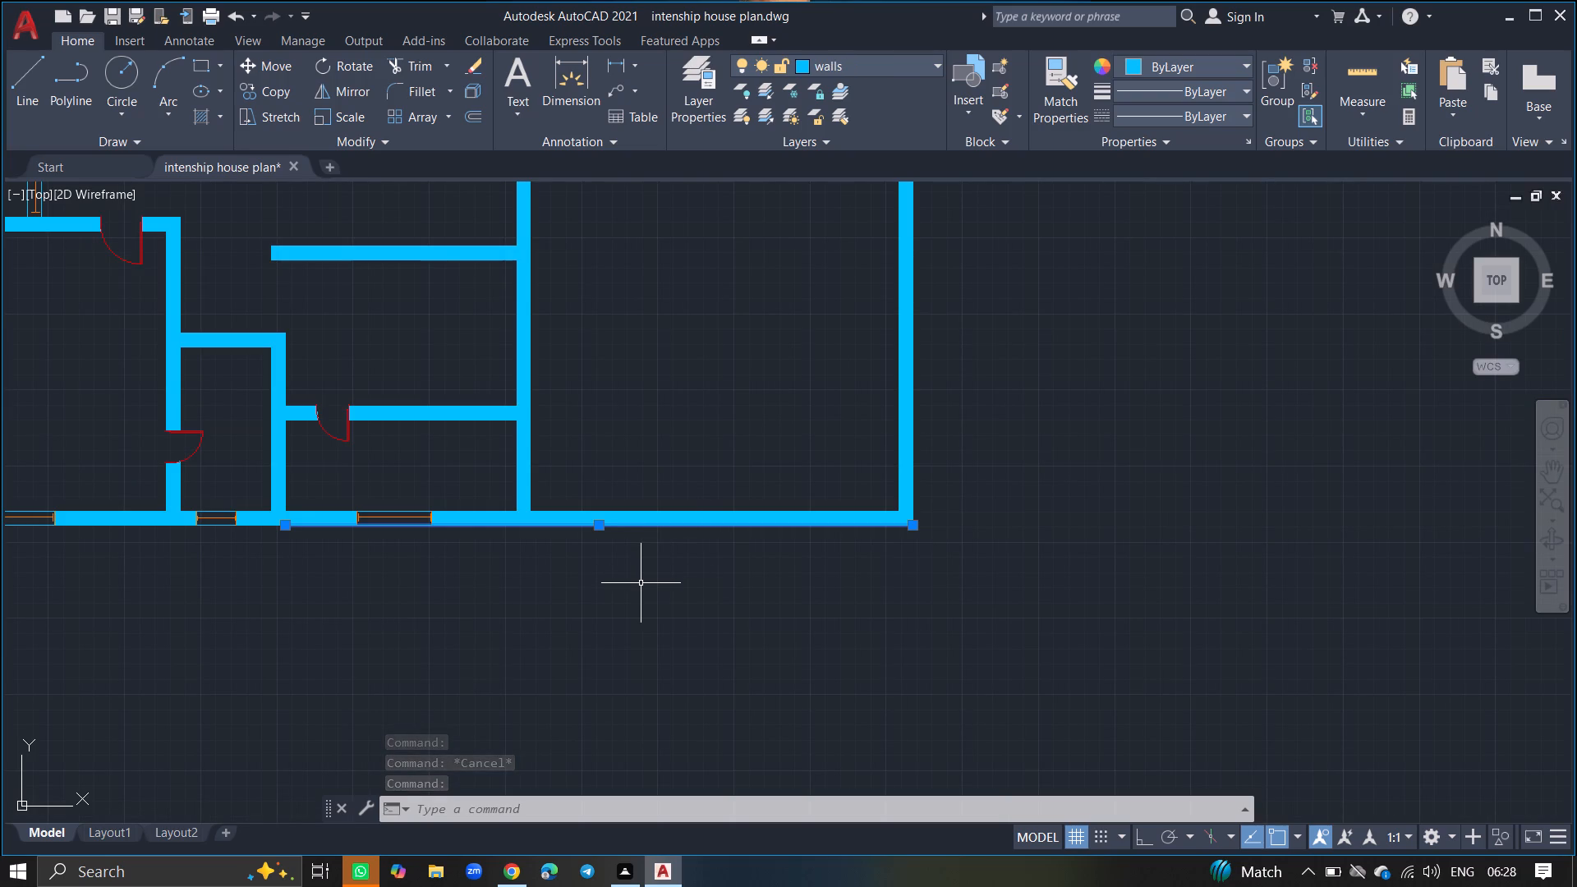
pyautogui.write('copy')
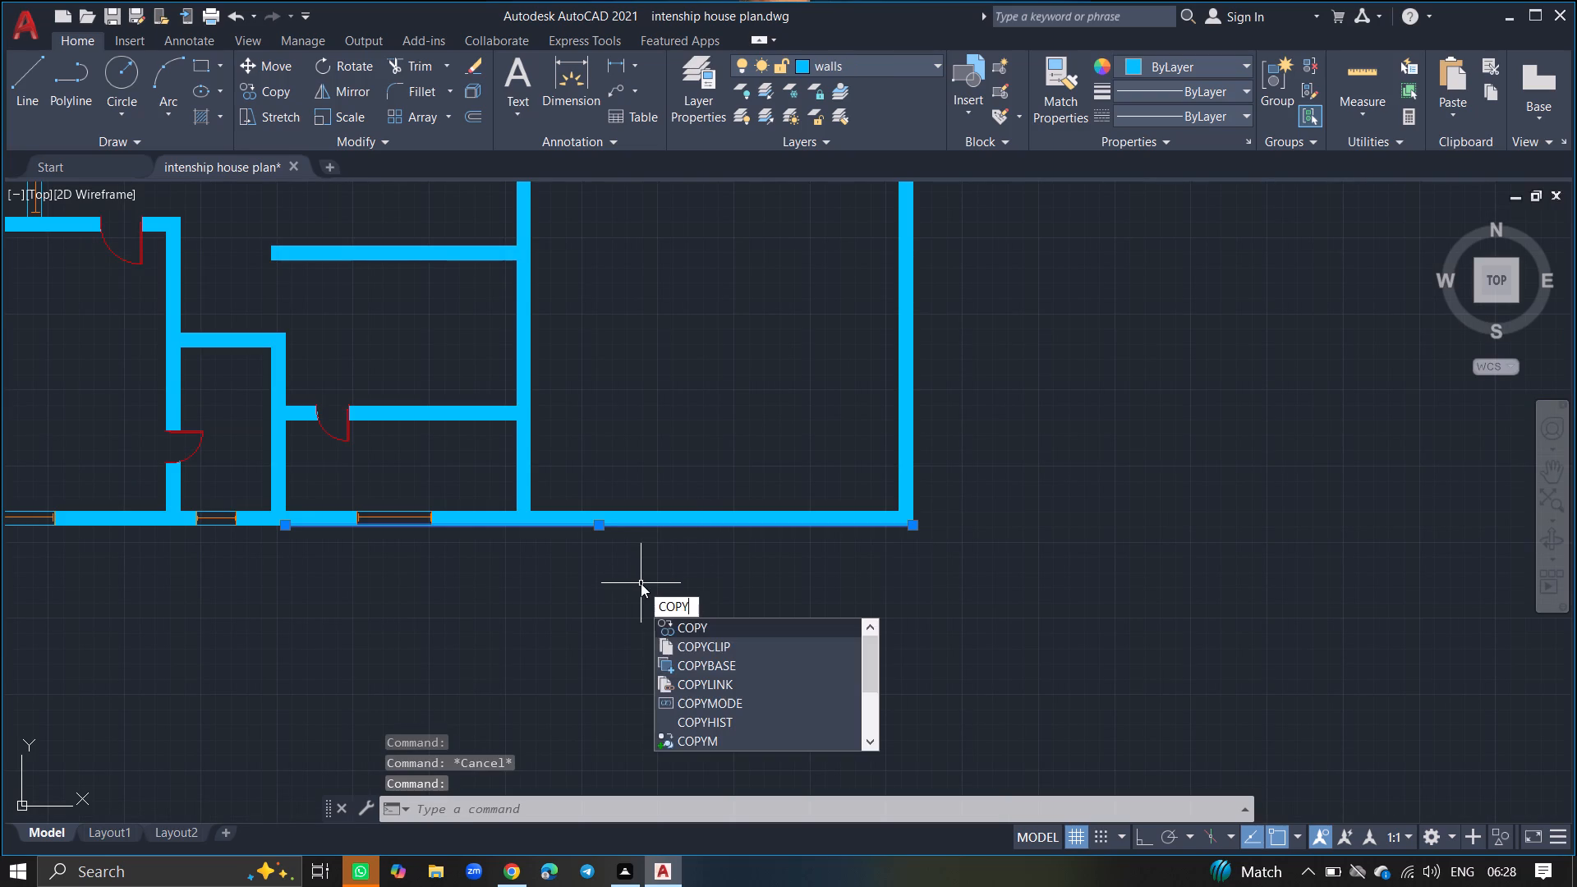
pyautogui.press('Return')
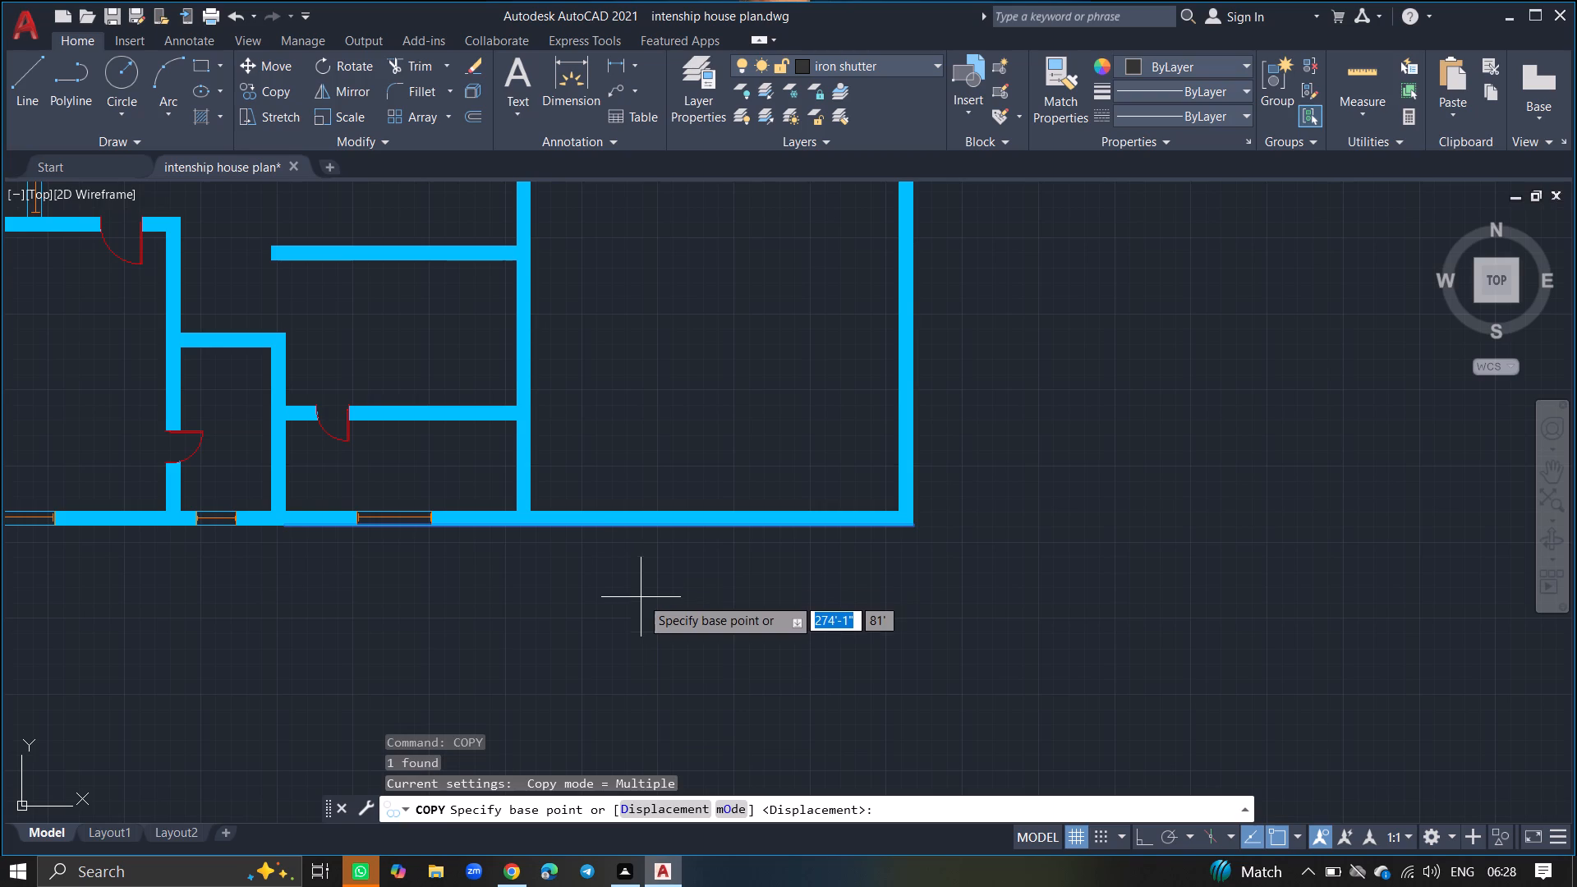
pyautogui.click(637, 526)
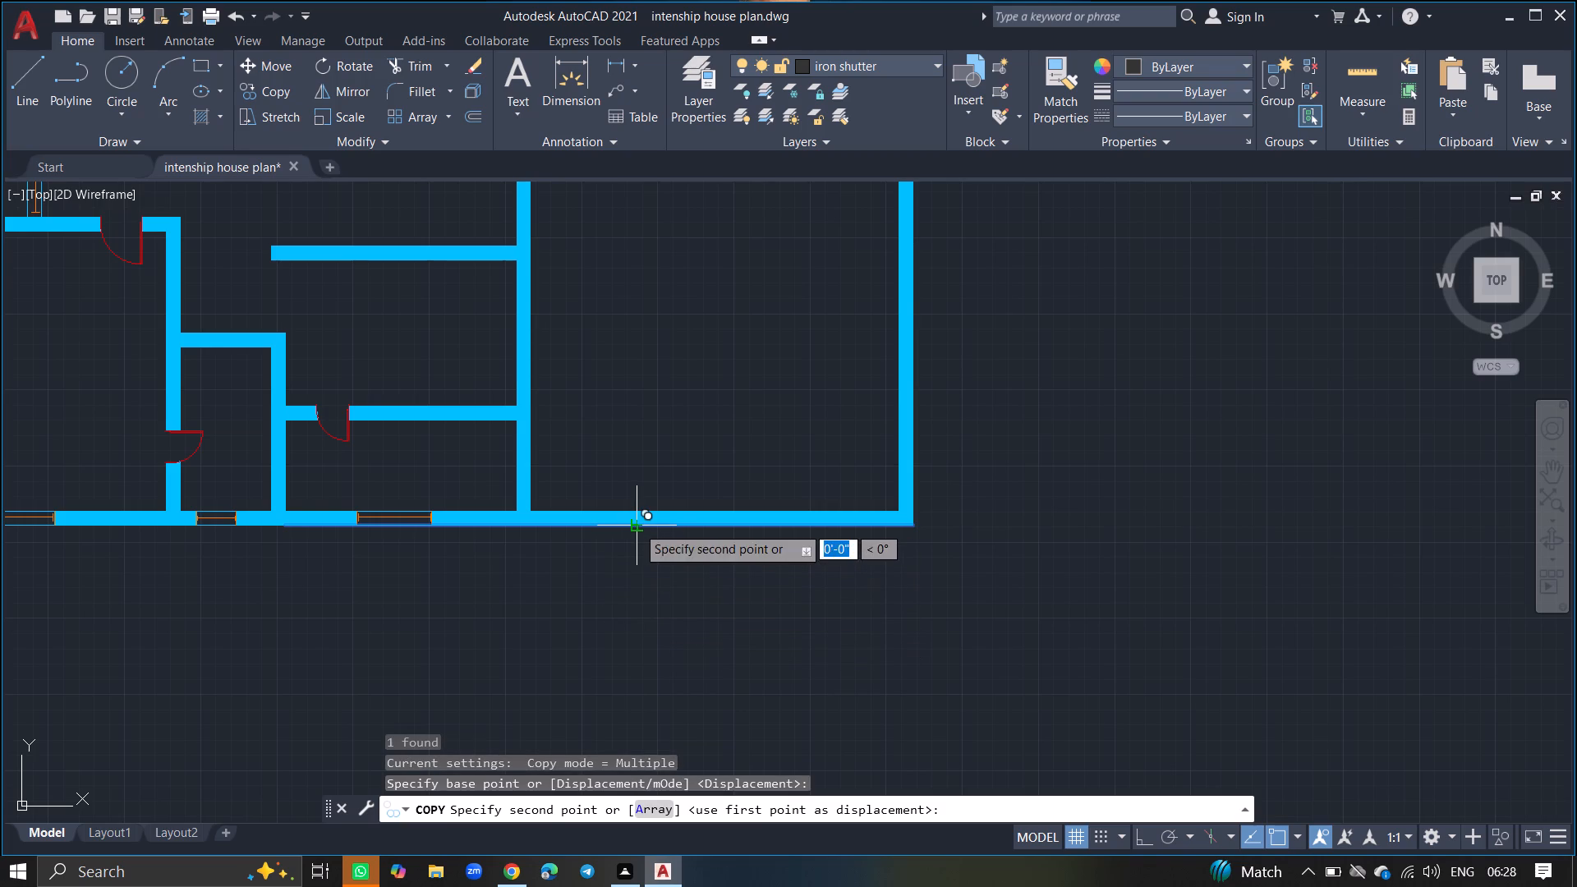
pyautogui.click(649, 809)
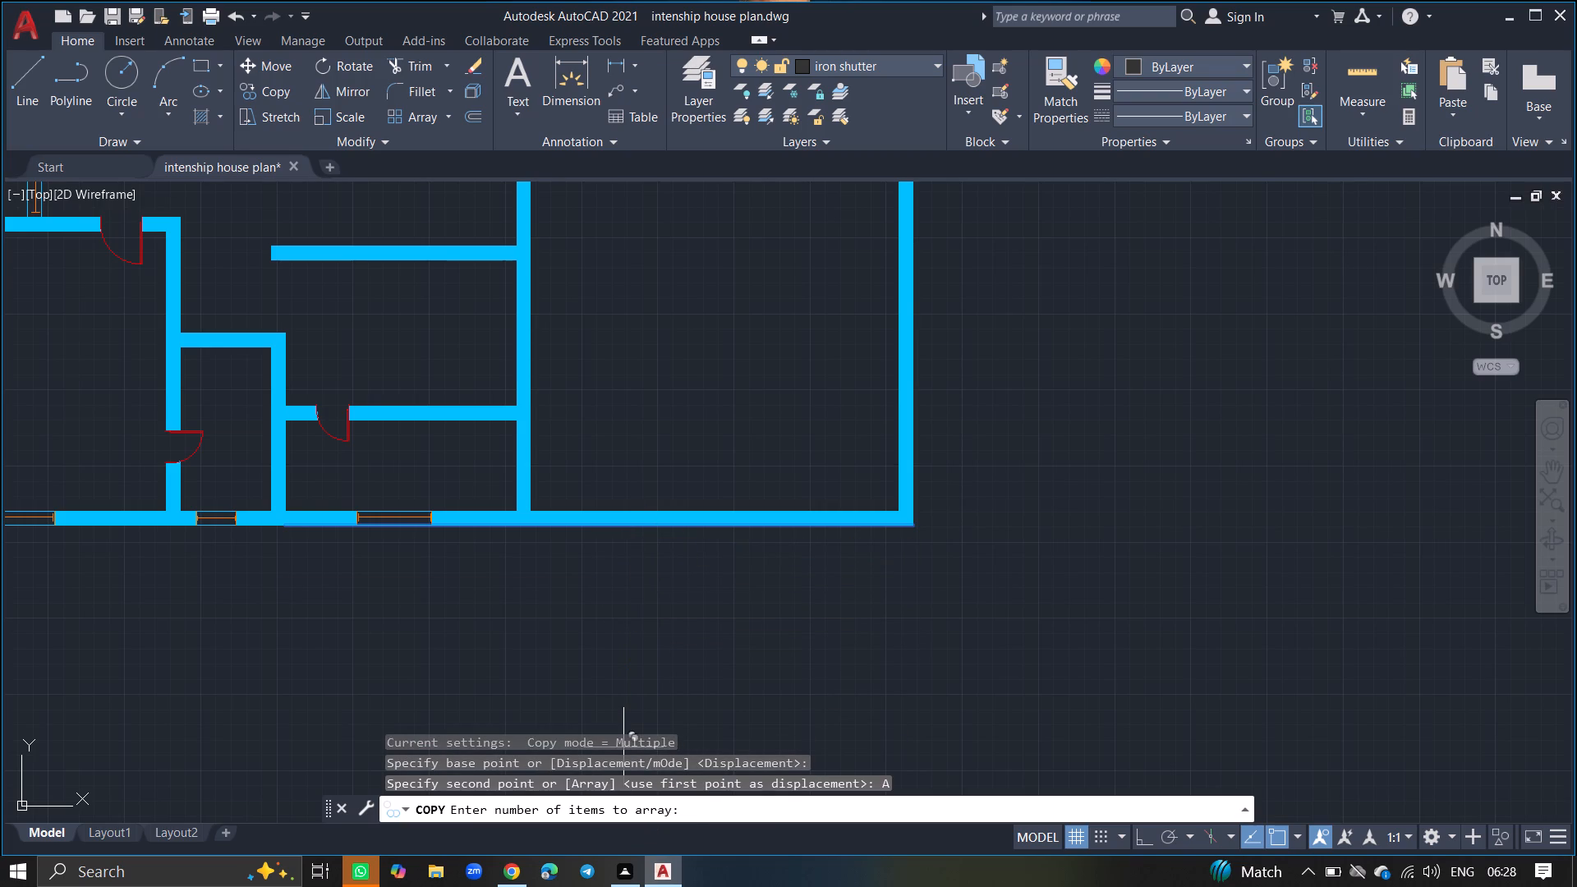
pyautogui.write('20')
pyautogui.press('Return')
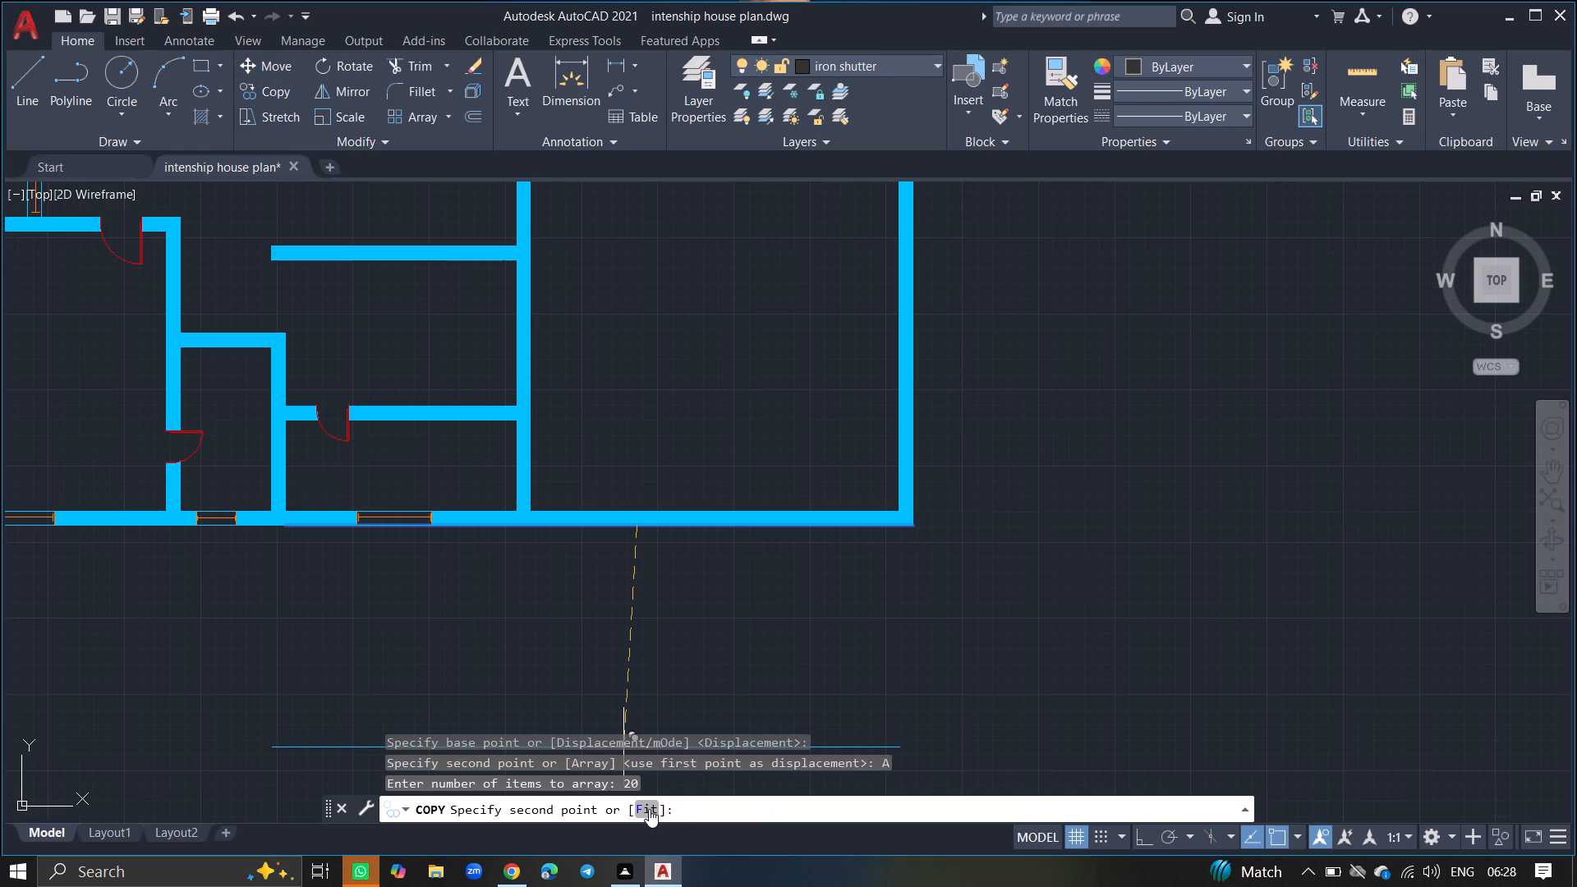
pyautogui.click(649, 809)
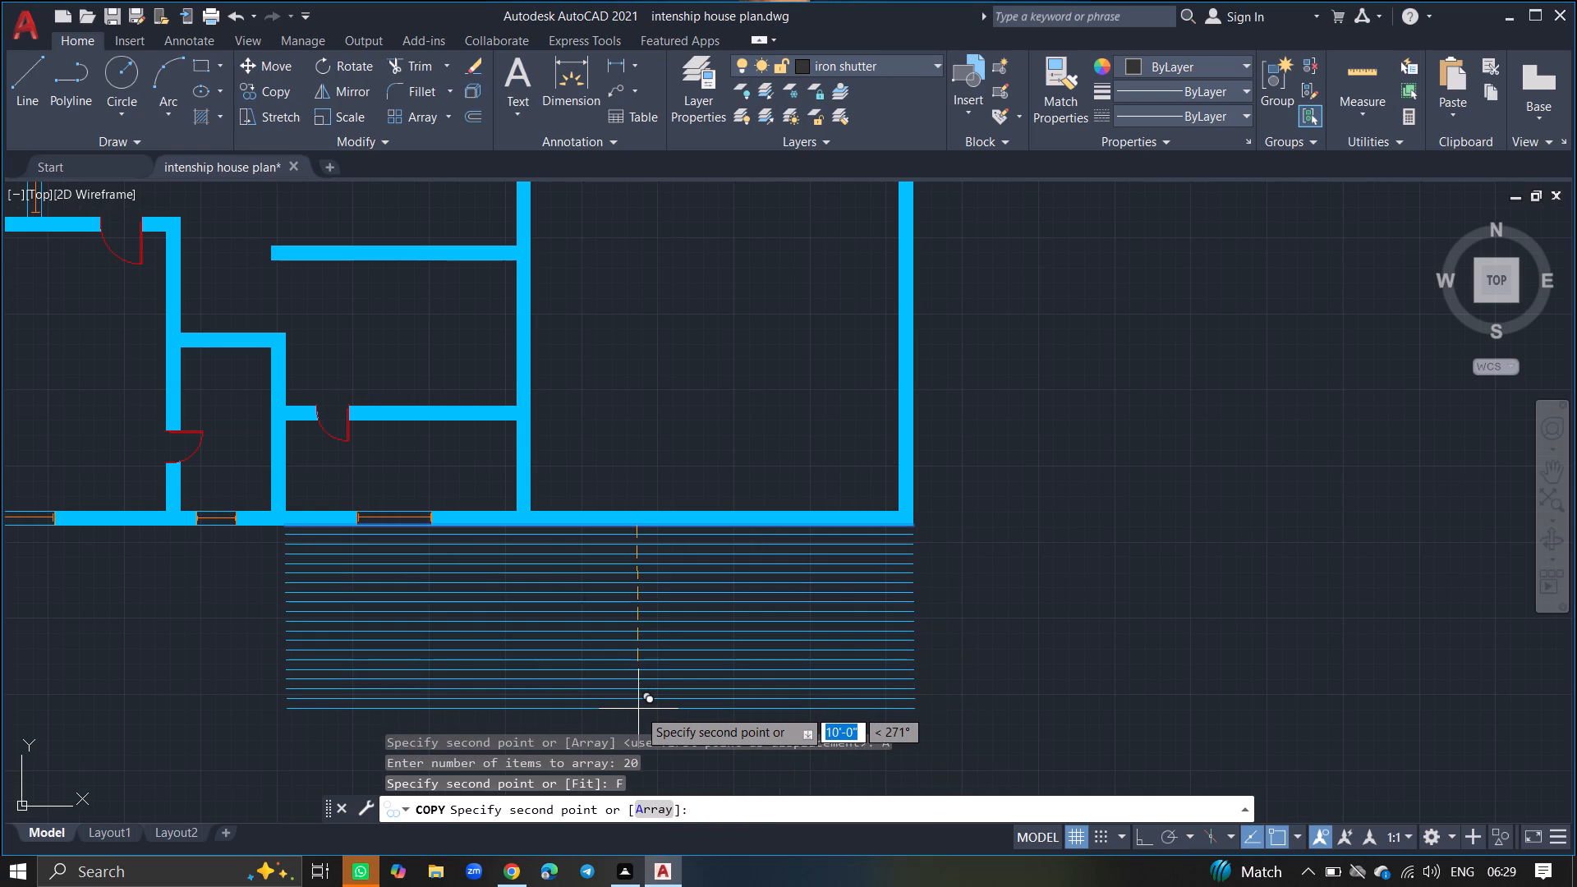
pyautogui.press('F8')
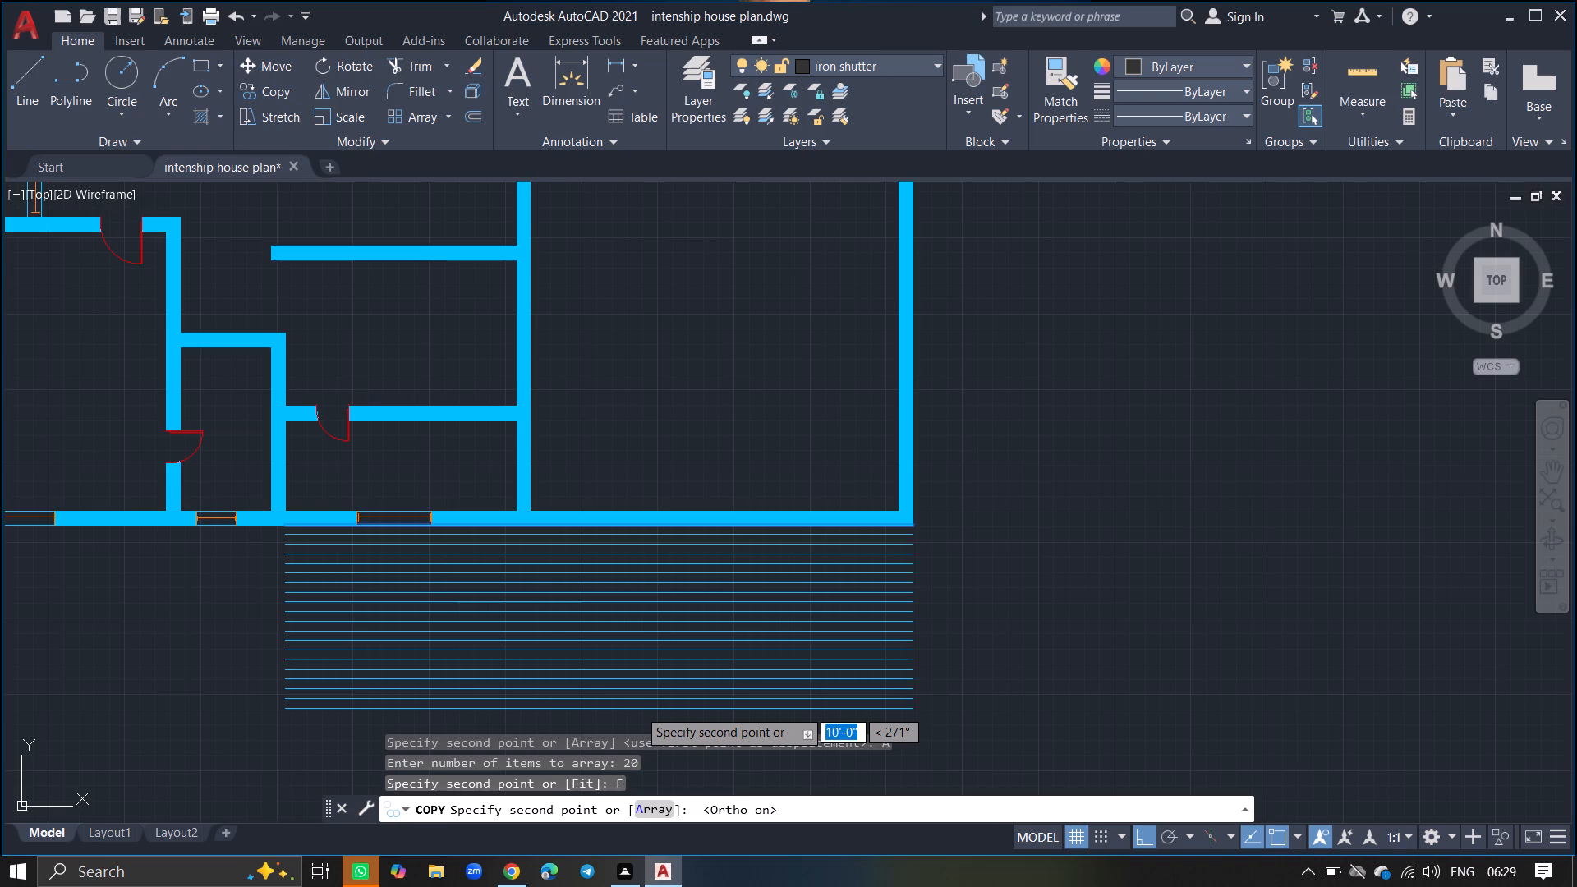
pyautogui.click(638, 709)
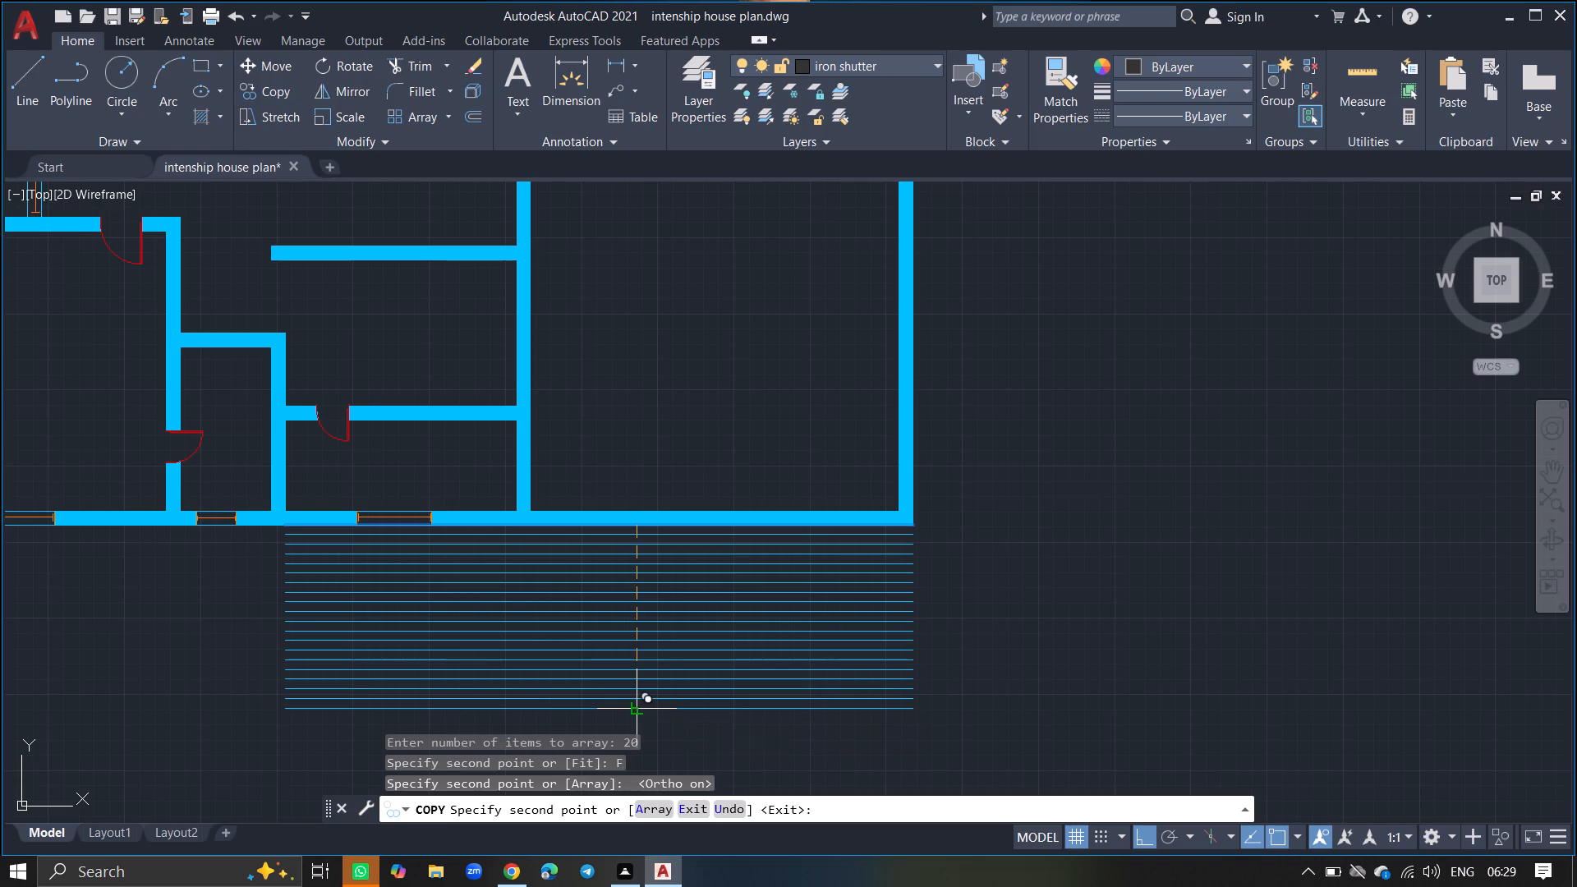
pyautogui.press('Return')
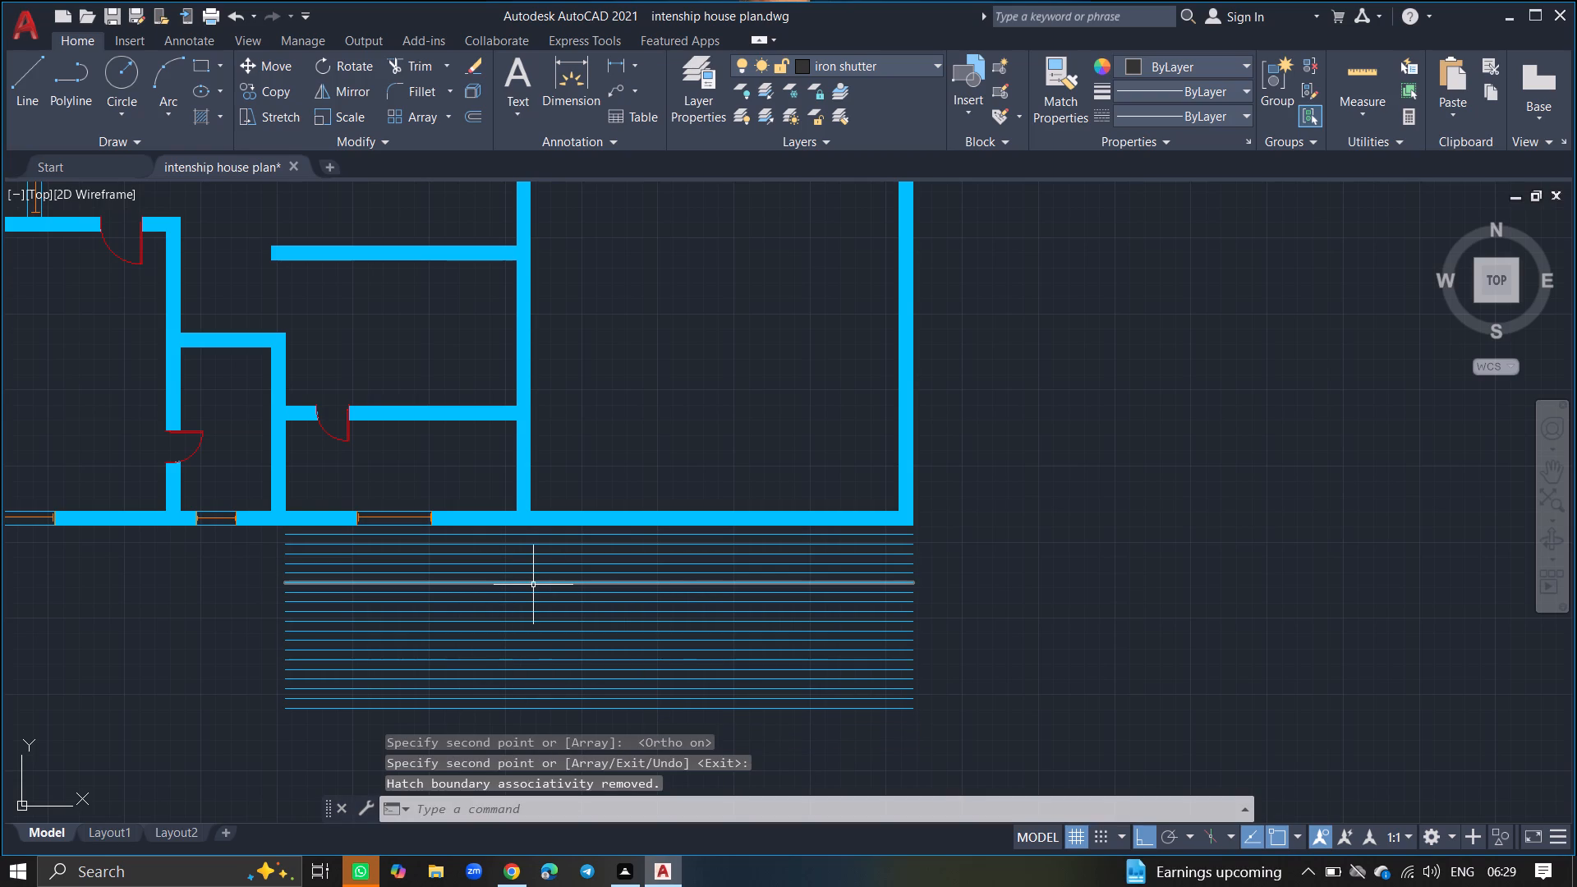
# Extend both face lines of the large east room's west wall past the bottom wall to the fifth array line.
pyautogui.write('ex')
pyautogui.press('Return')
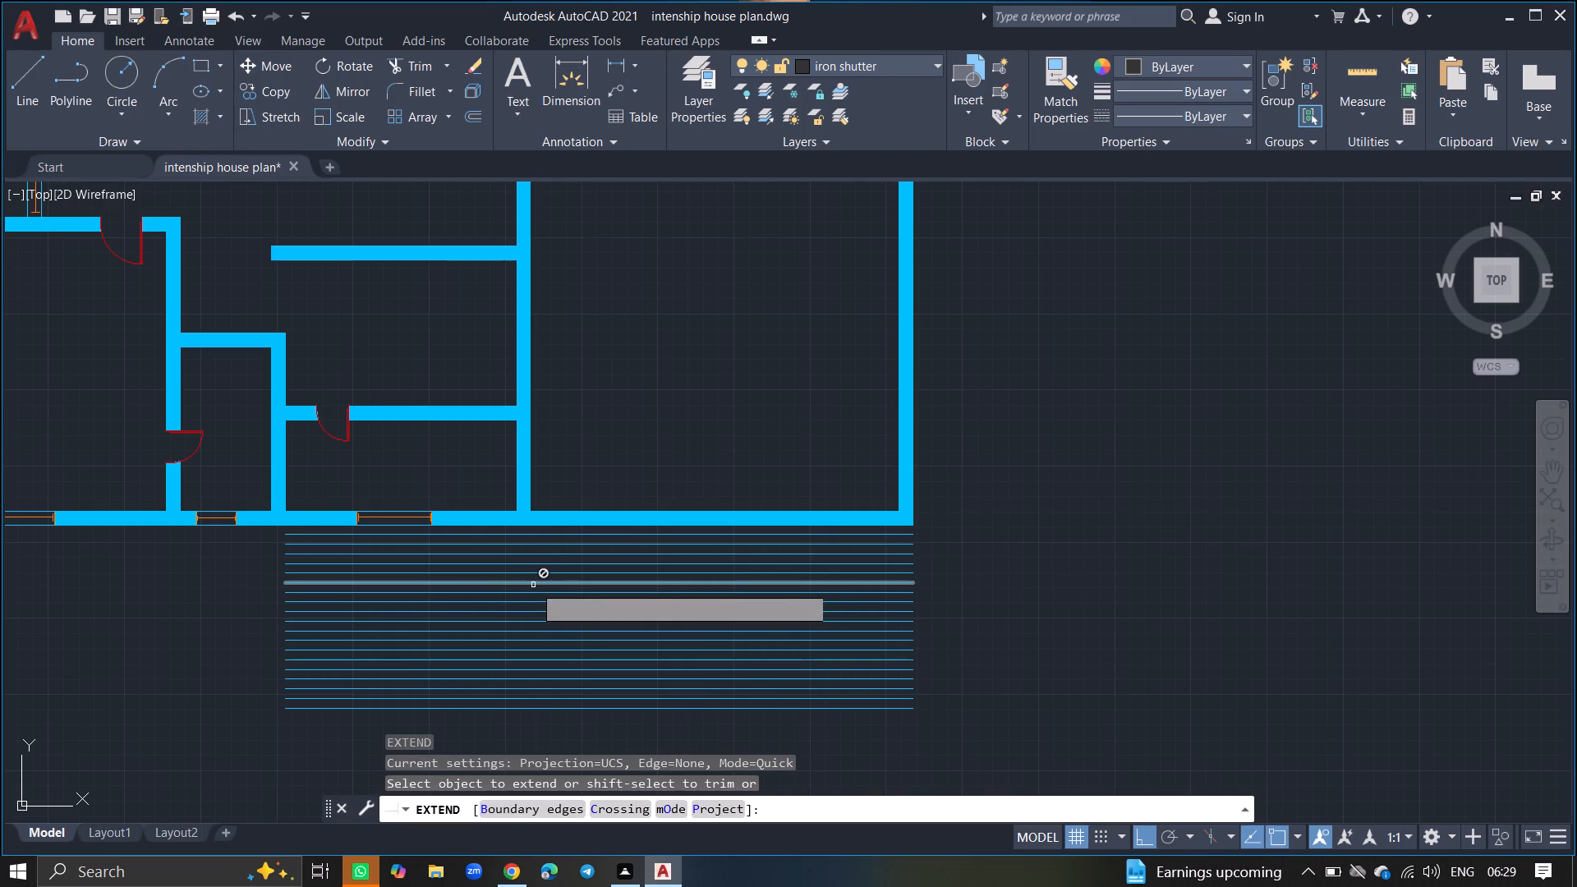
pyautogui.click(531, 491)
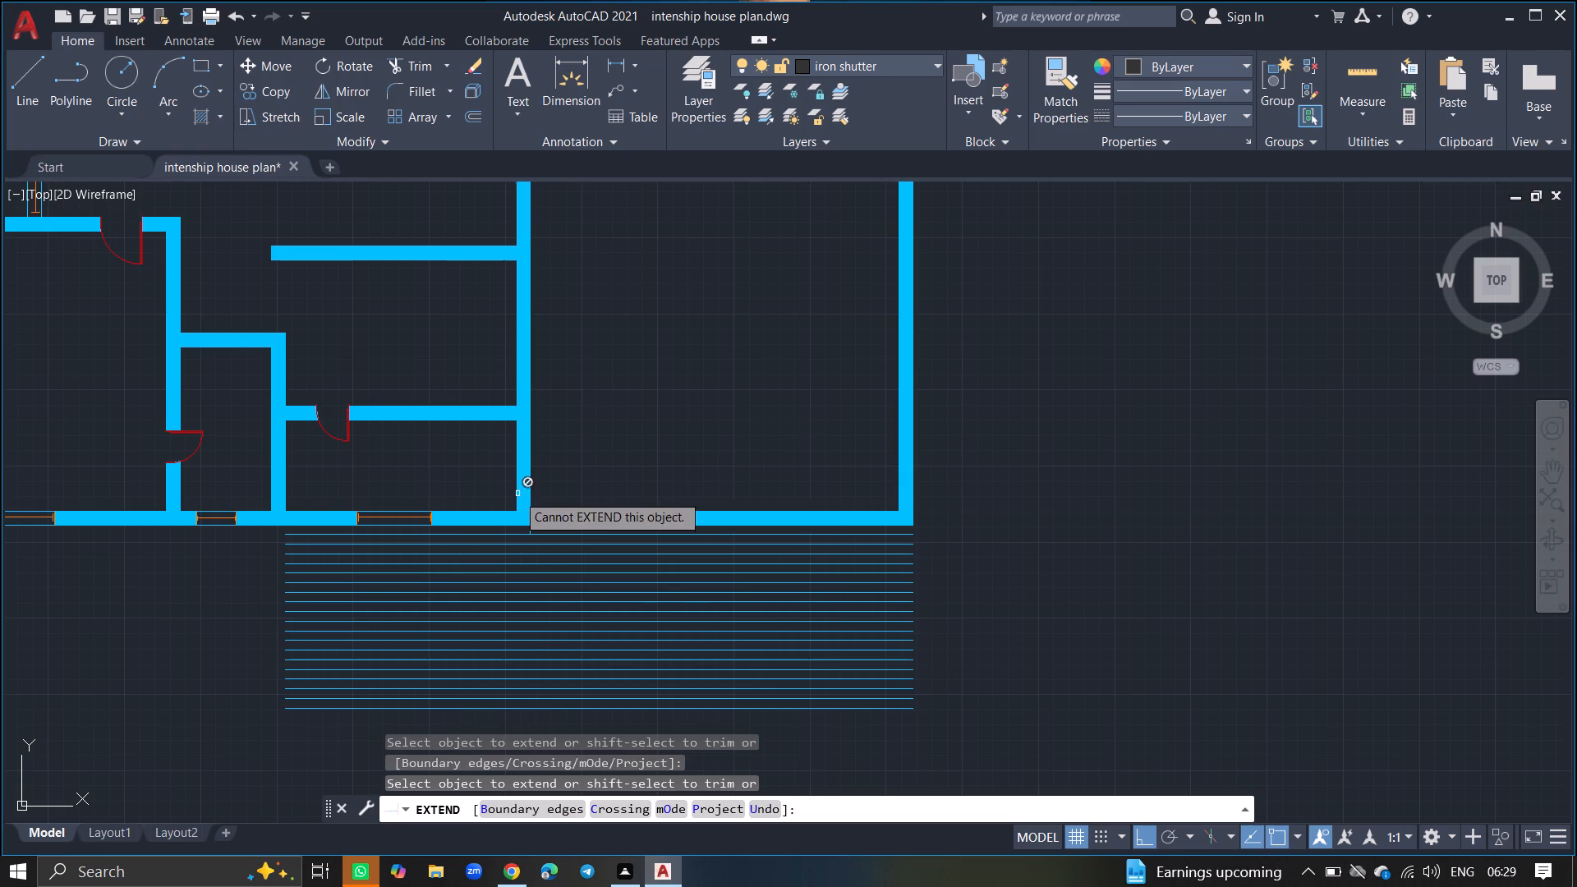
pyautogui.click(515, 494)
pyautogui.keyDown('ctrl'); pyautogui.scroll(6, 526, 546); pyautogui.keyUp('ctrl')
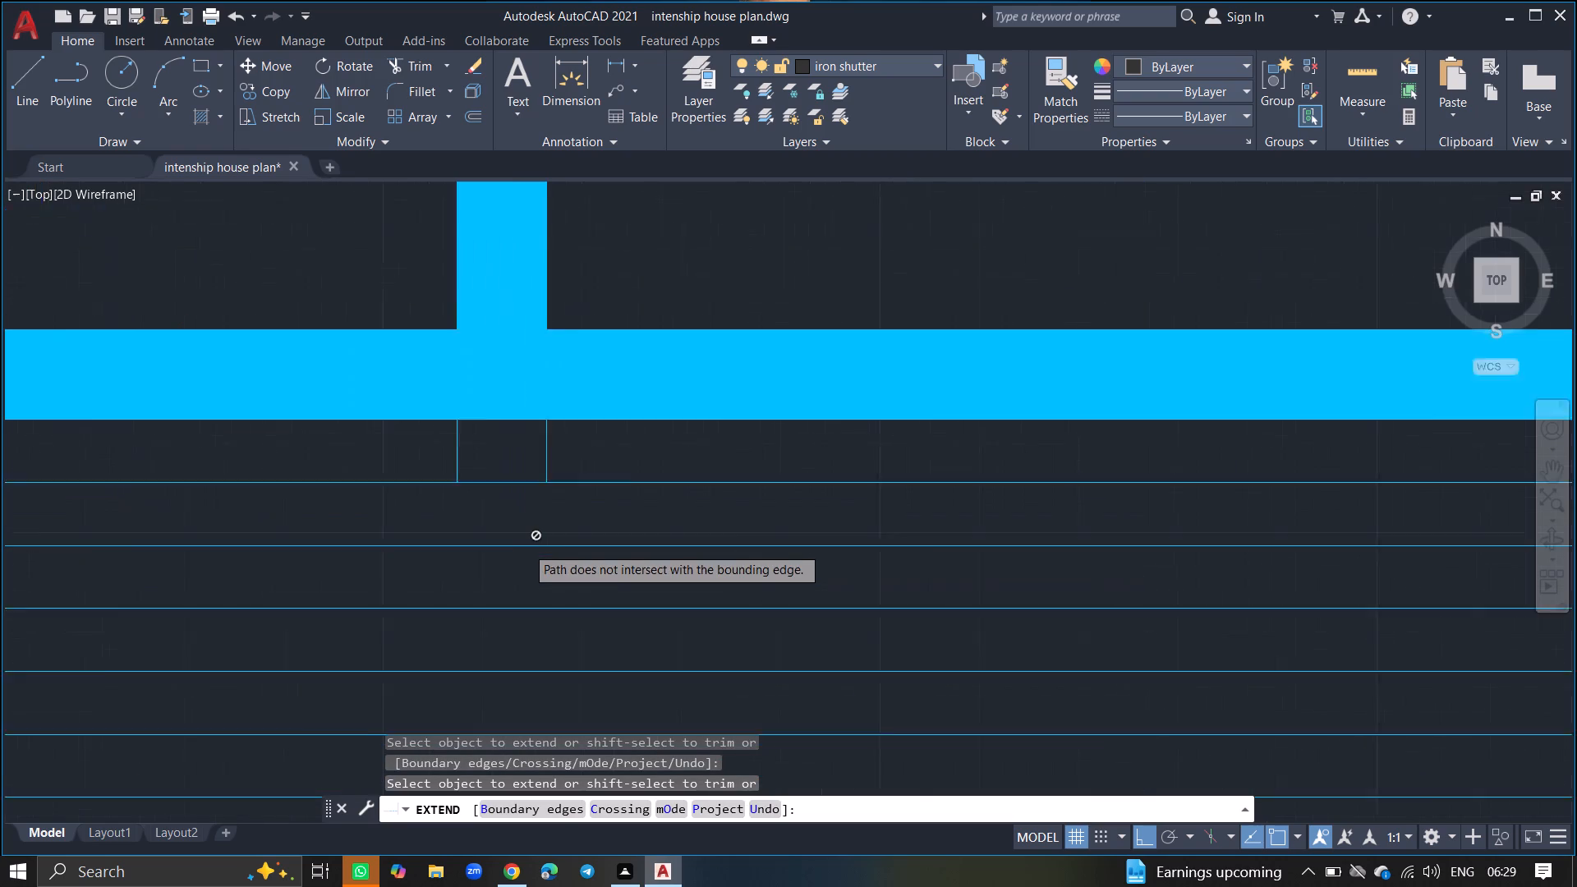
pyautogui.click(558, 418)
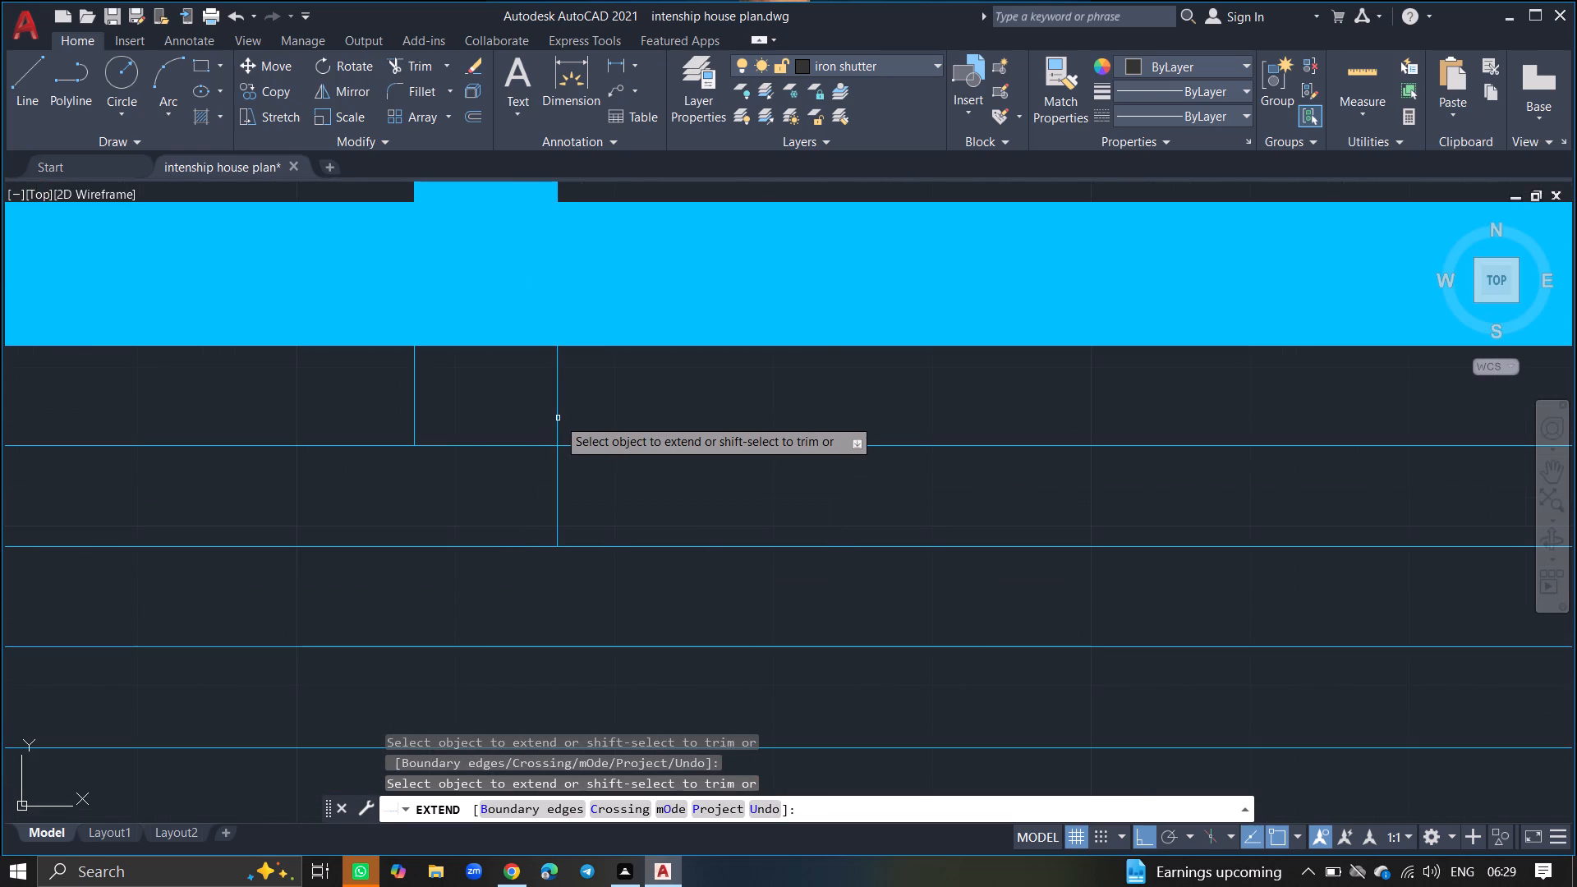
pyautogui.click(413, 421)
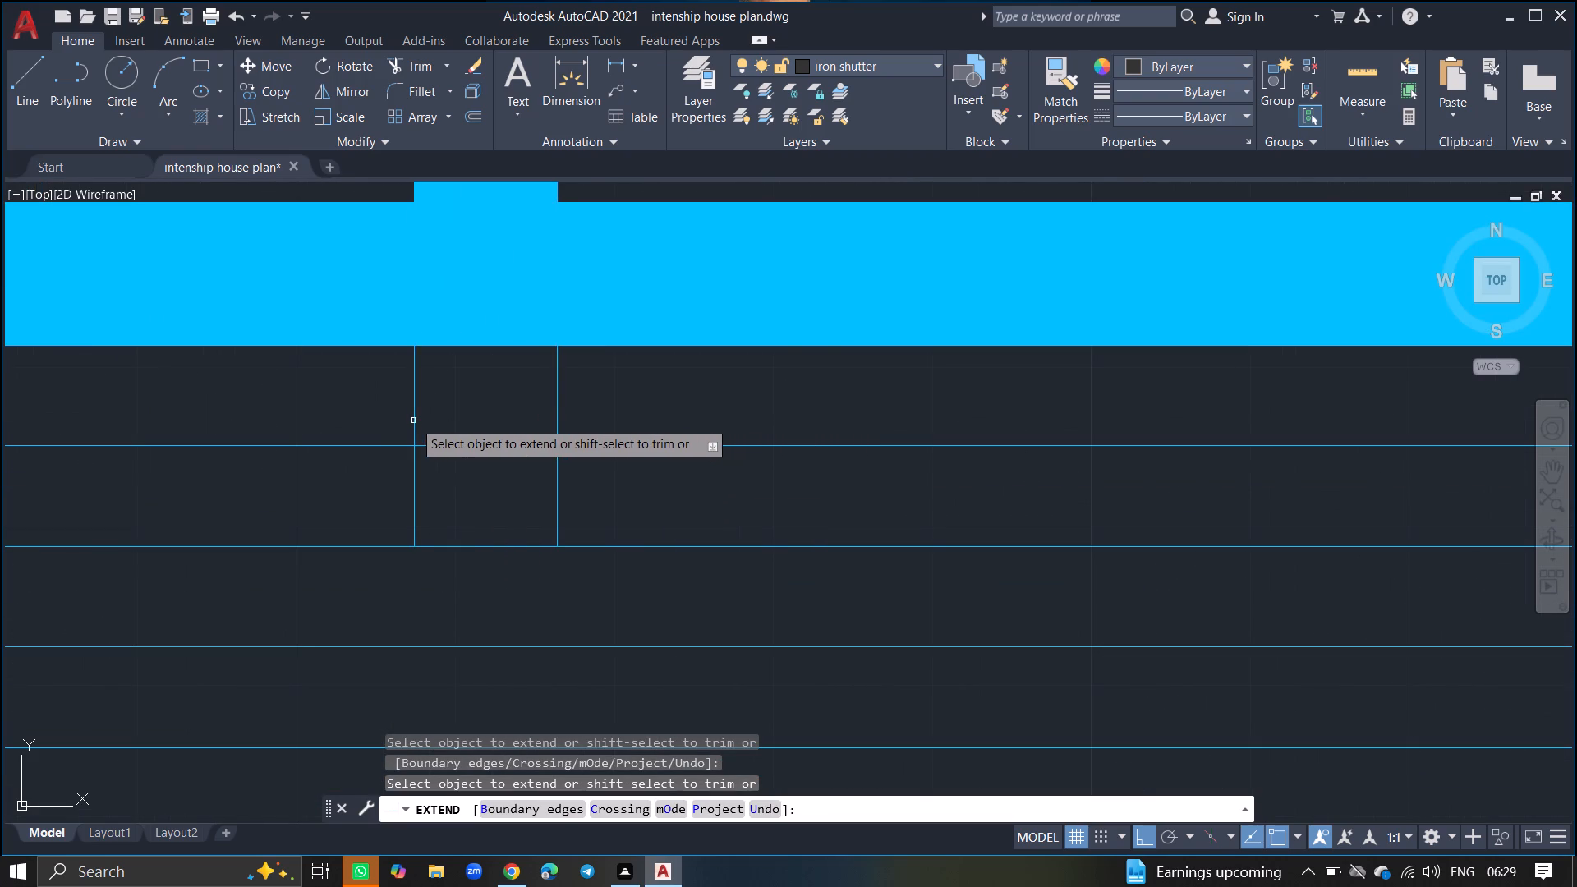
pyautogui.click(415, 462)
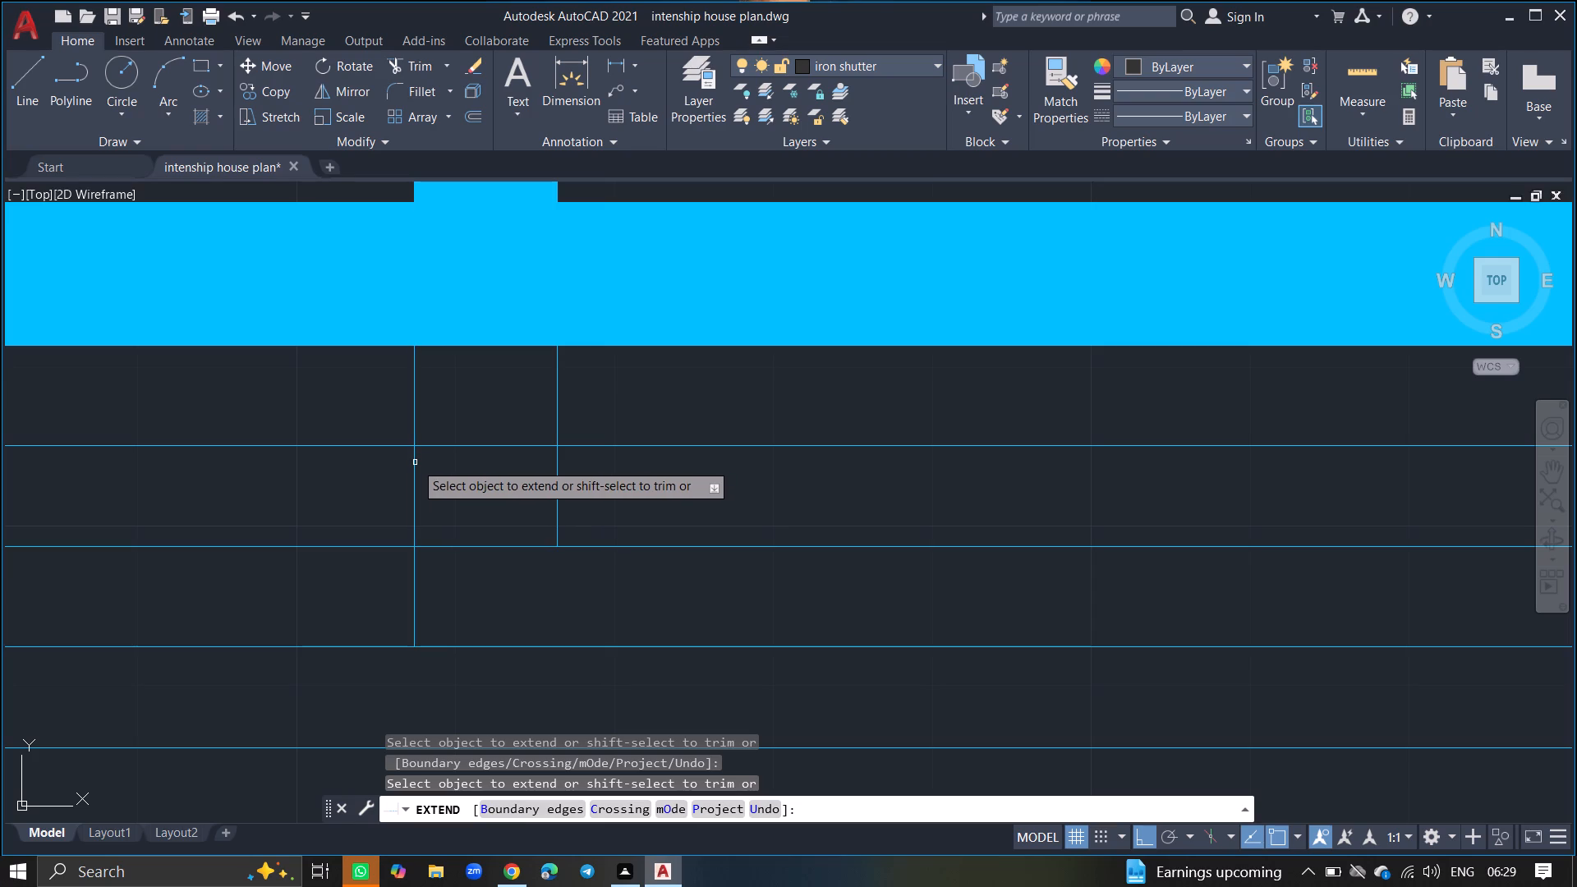
pyautogui.click(555, 503)
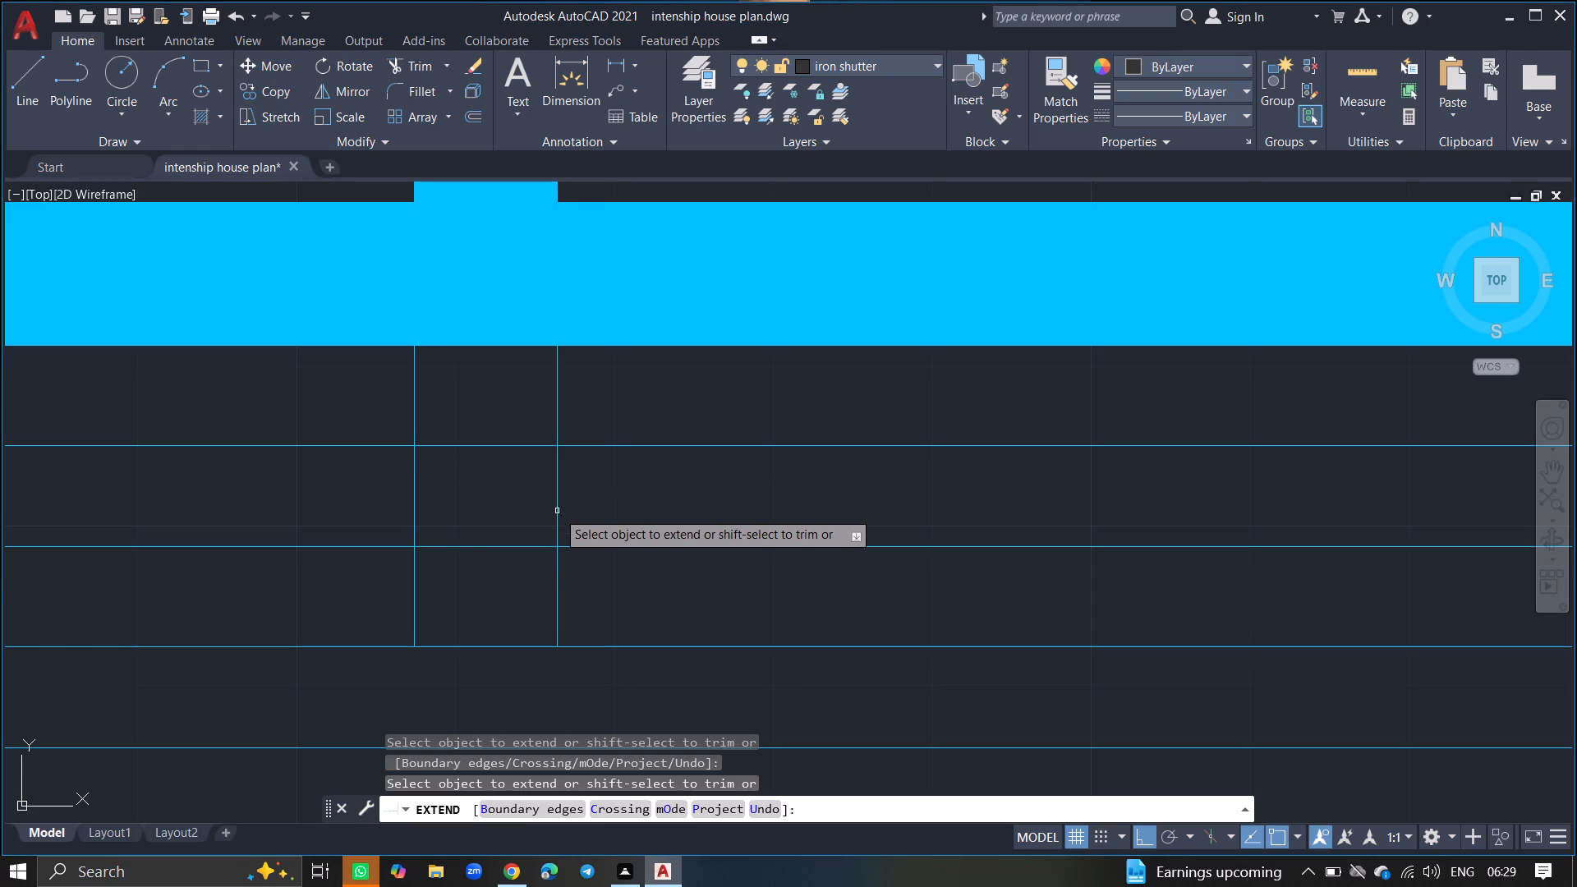
pyautogui.click(555, 580)
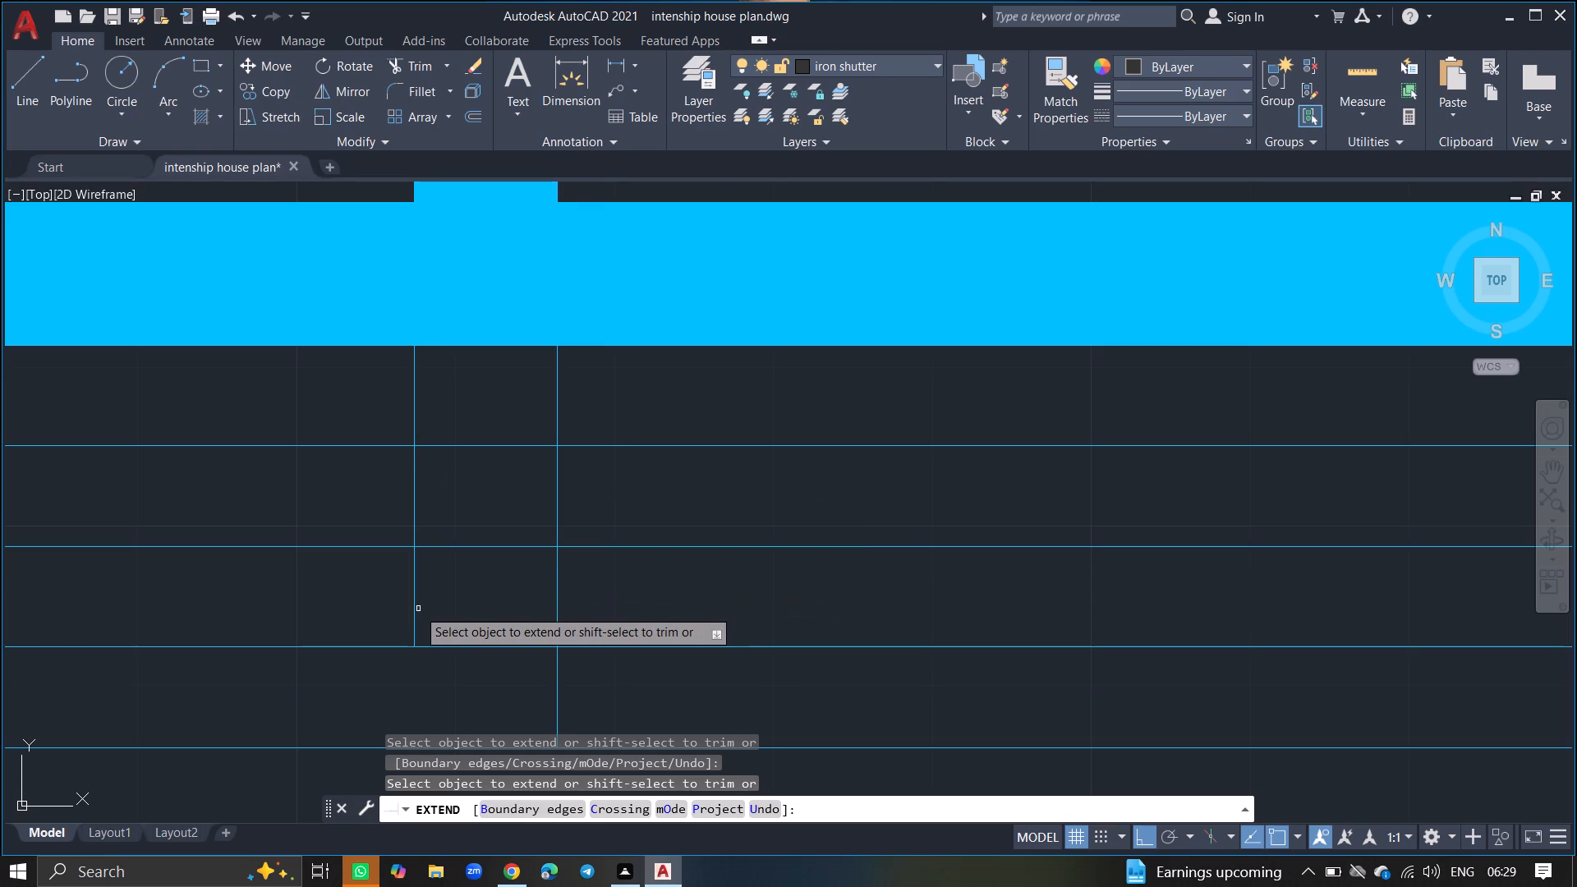
pyautogui.click(416, 608)
pyautogui.keyDown('ctrl'); pyautogui.scroll(-7, 433, 600); pyautogui.keyUp('ctrl')
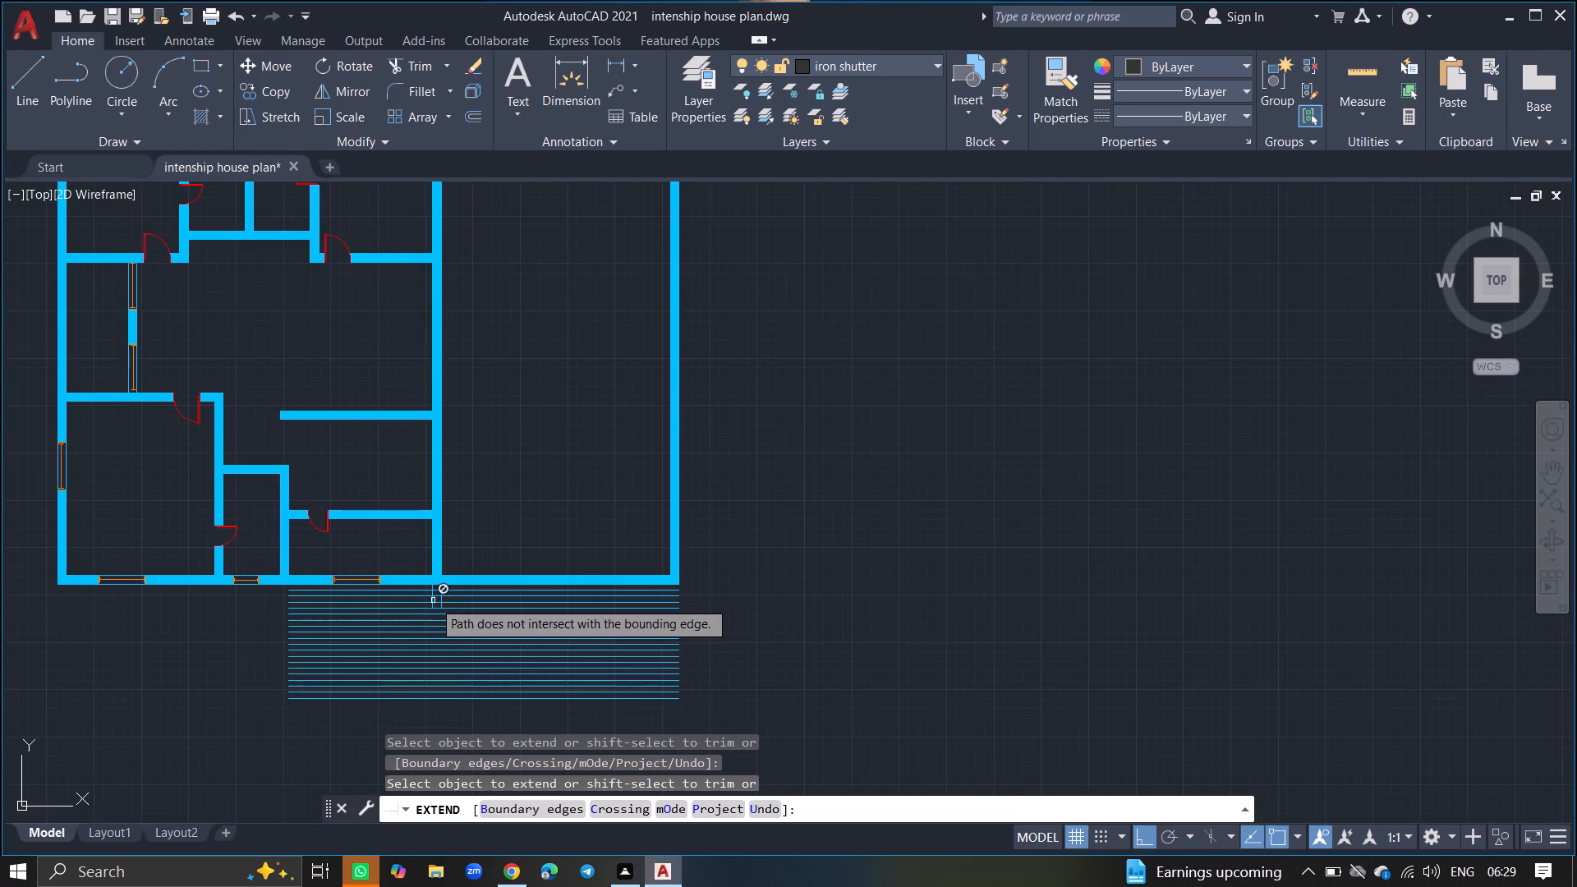
pyautogui.keyDown('ctrl'); pyautogui.scroll(6, 439, 602); pyautogui.keyUp('ctrl')
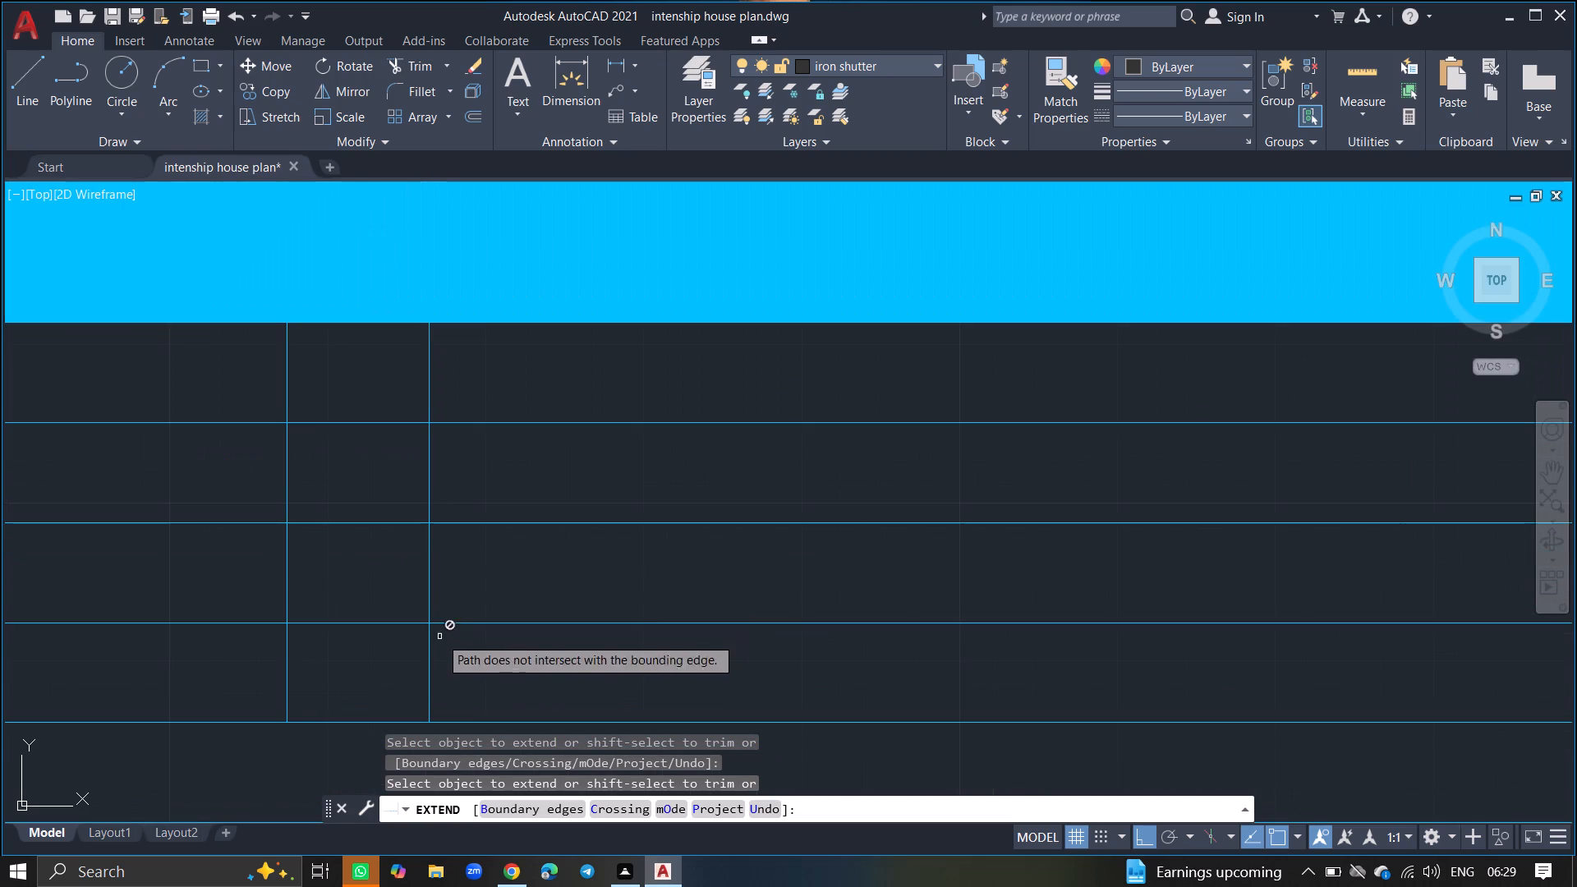
pyautogui.keyDown('ctrl'); pyautogui.scroll(-1, 428, 591); pyautogui.keyUp('ctrl')
pyautogui.click(428, 591)
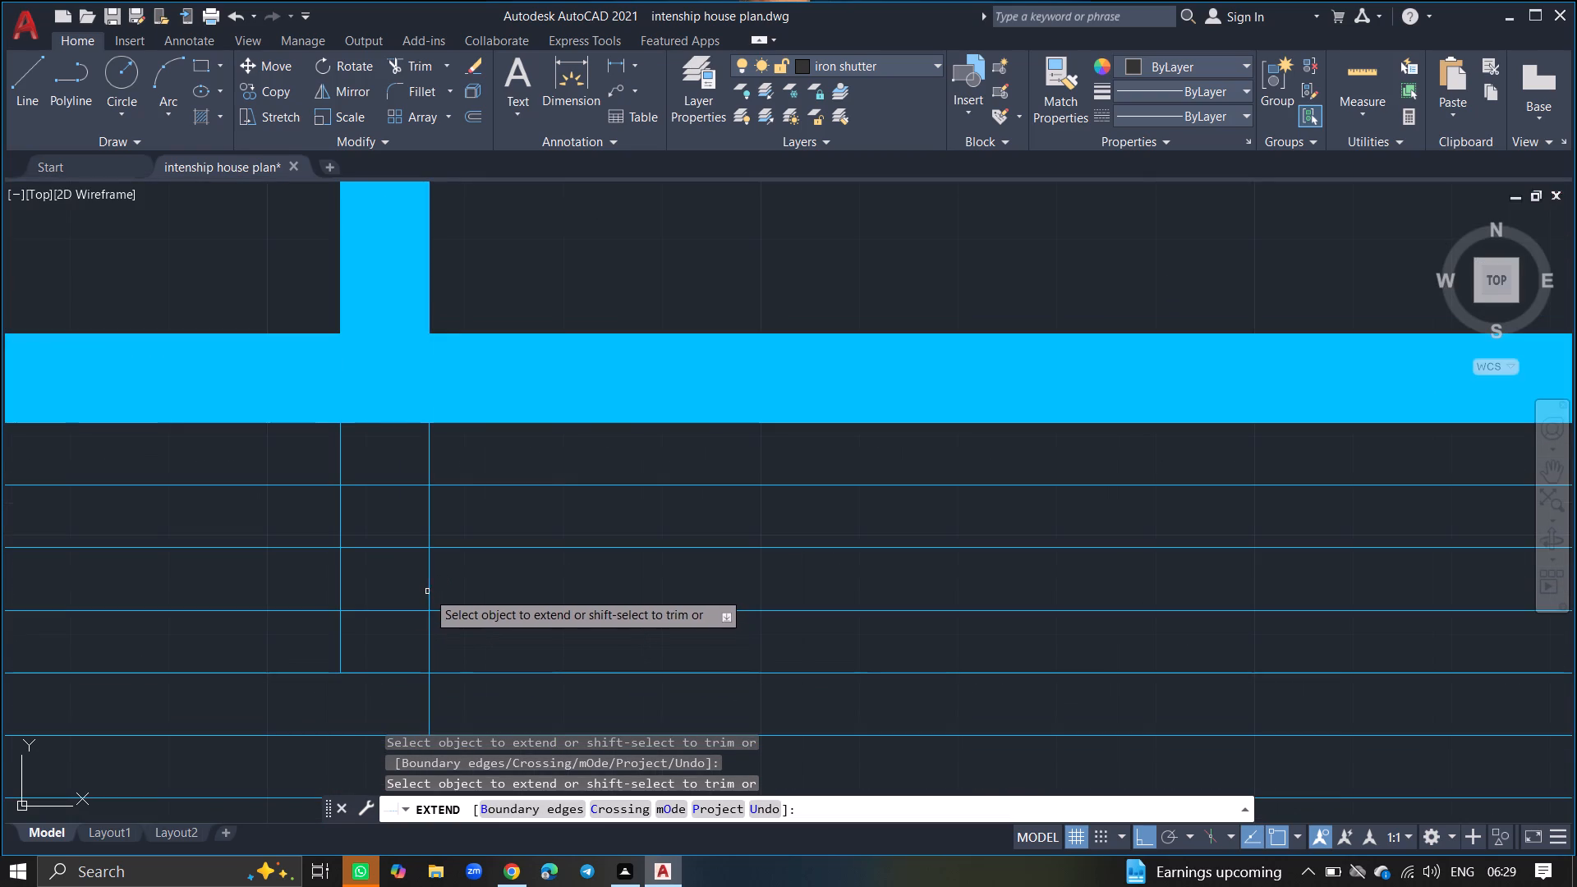
pyautogui.click(337, 589)
pyautogui.keyDown('ctrl'); pyautogui.scroll(-2, 337, 589); pyautogui.keyUp('ctrl')
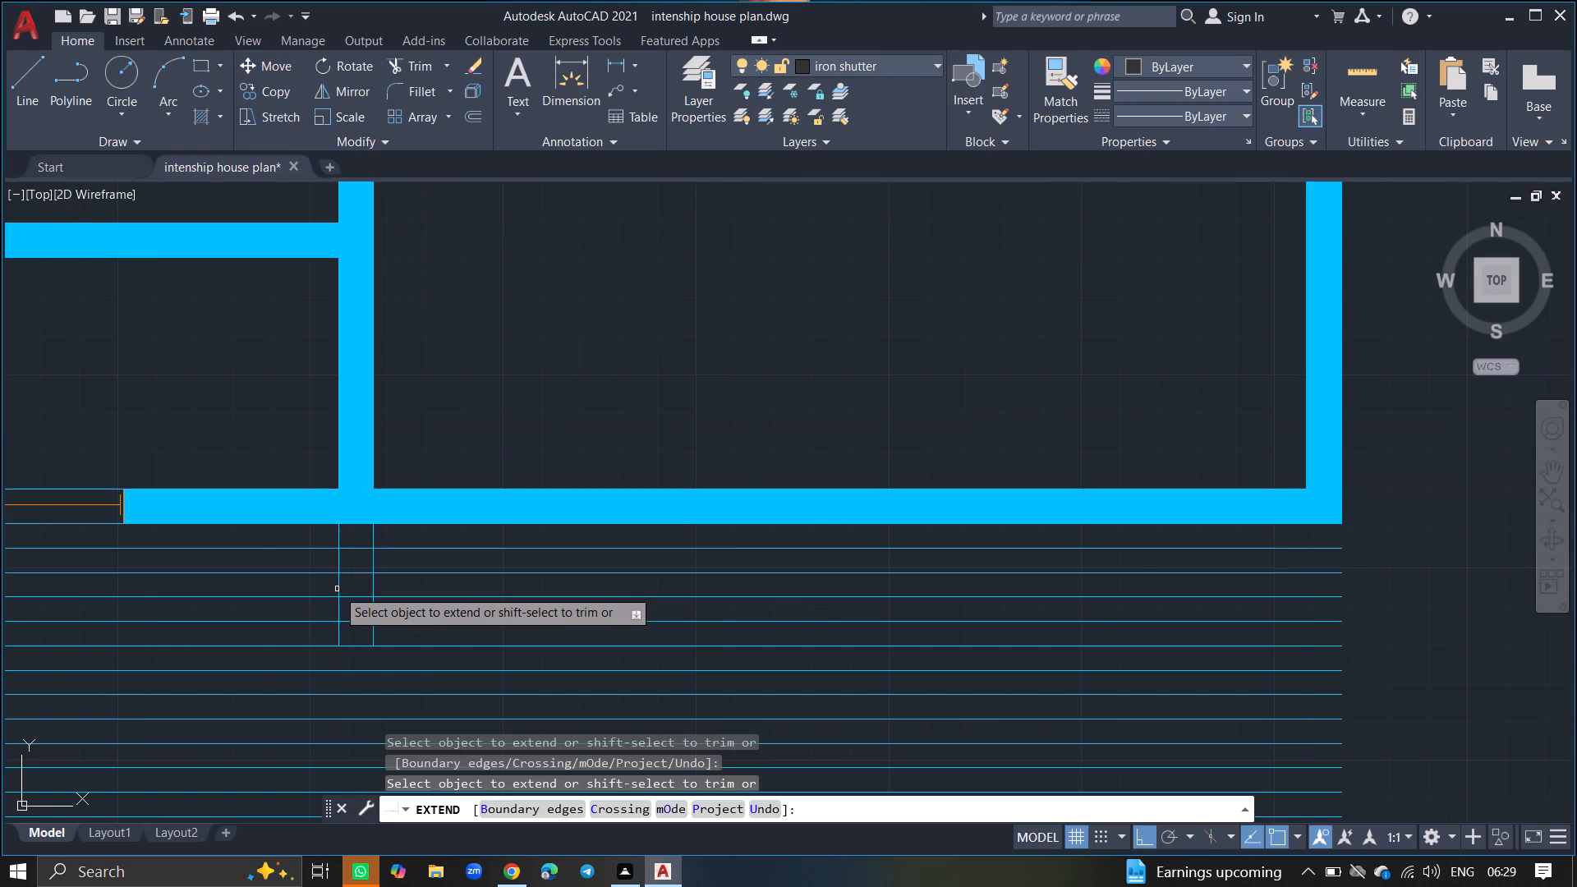
# Extend the west face line of that wall down through the remaining array lines to the lowest one.
pyautogui.click(340, 589)
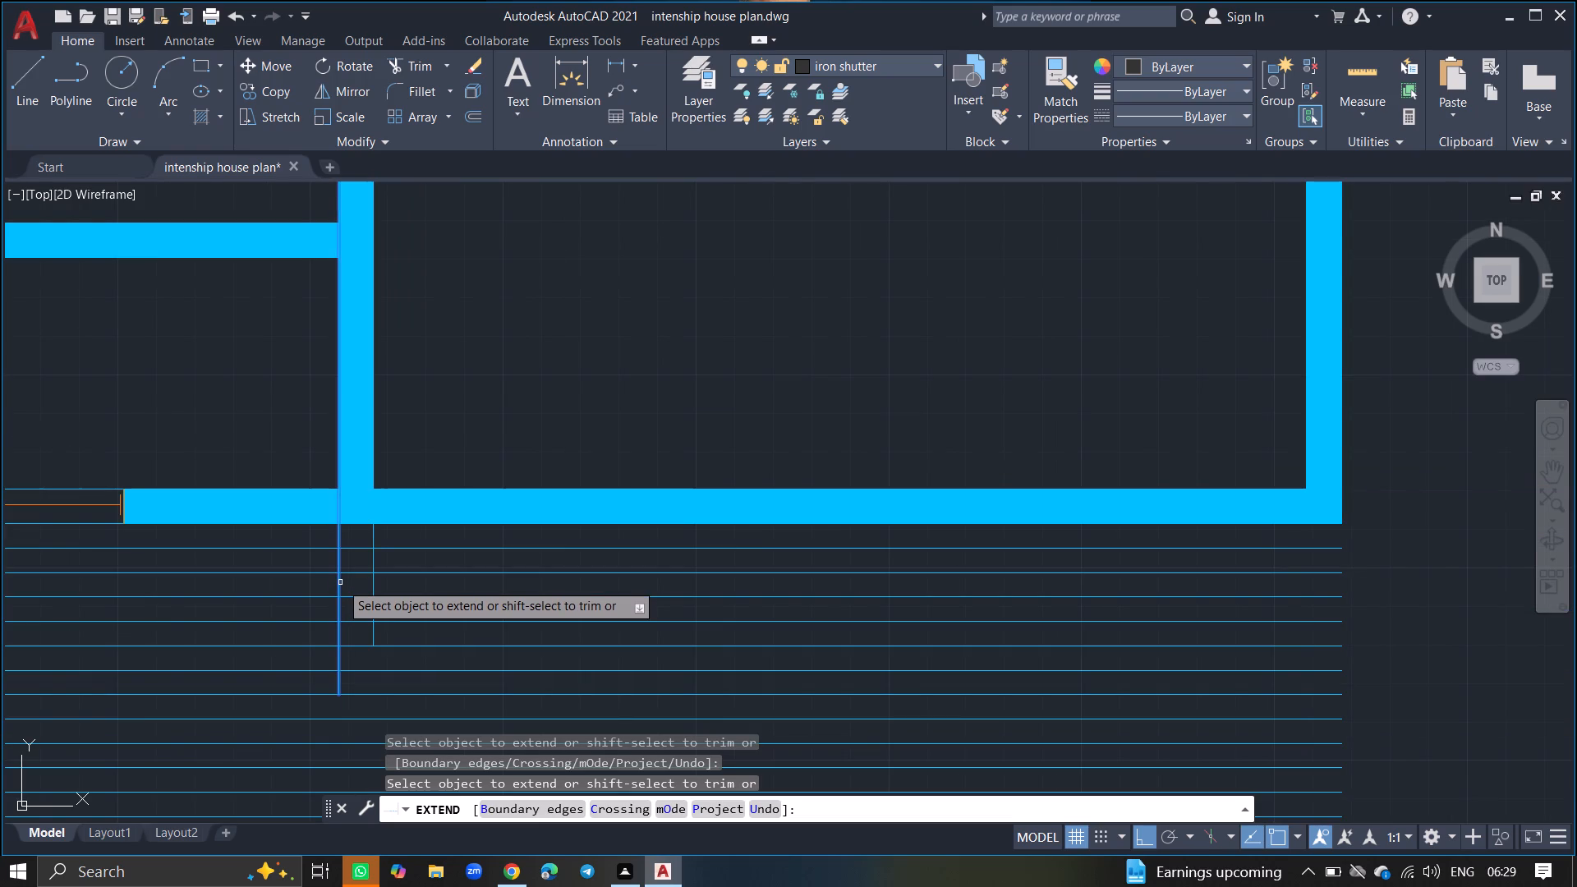
pyautogui.click(340, 581)
pyautogui.click(340, 563)
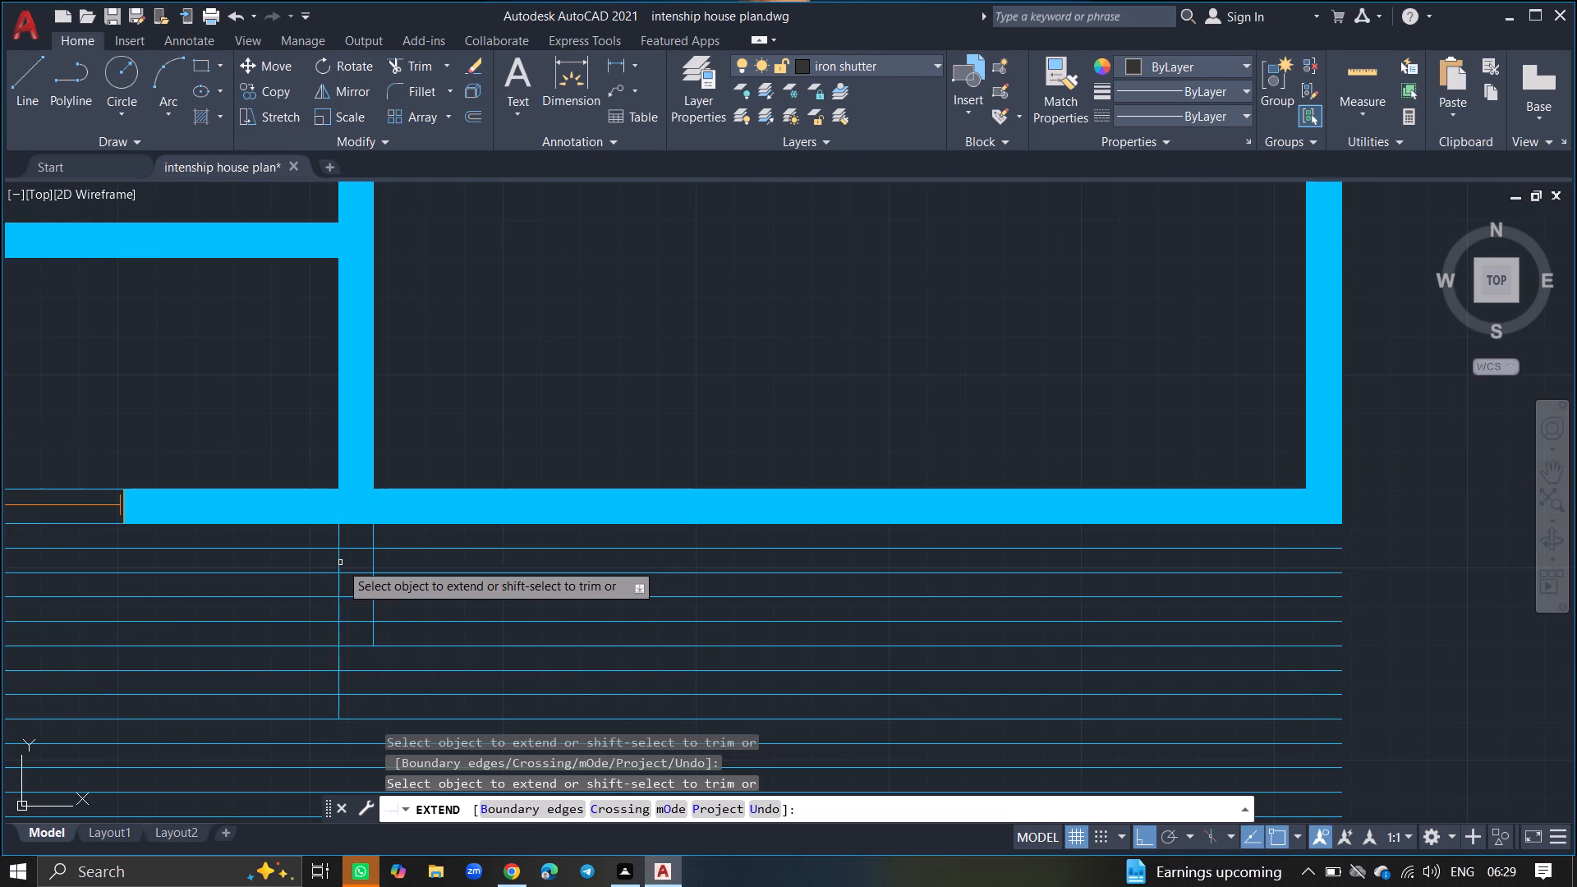
pyautogui.click(340, 558)
pyautogui.click(340, 566)
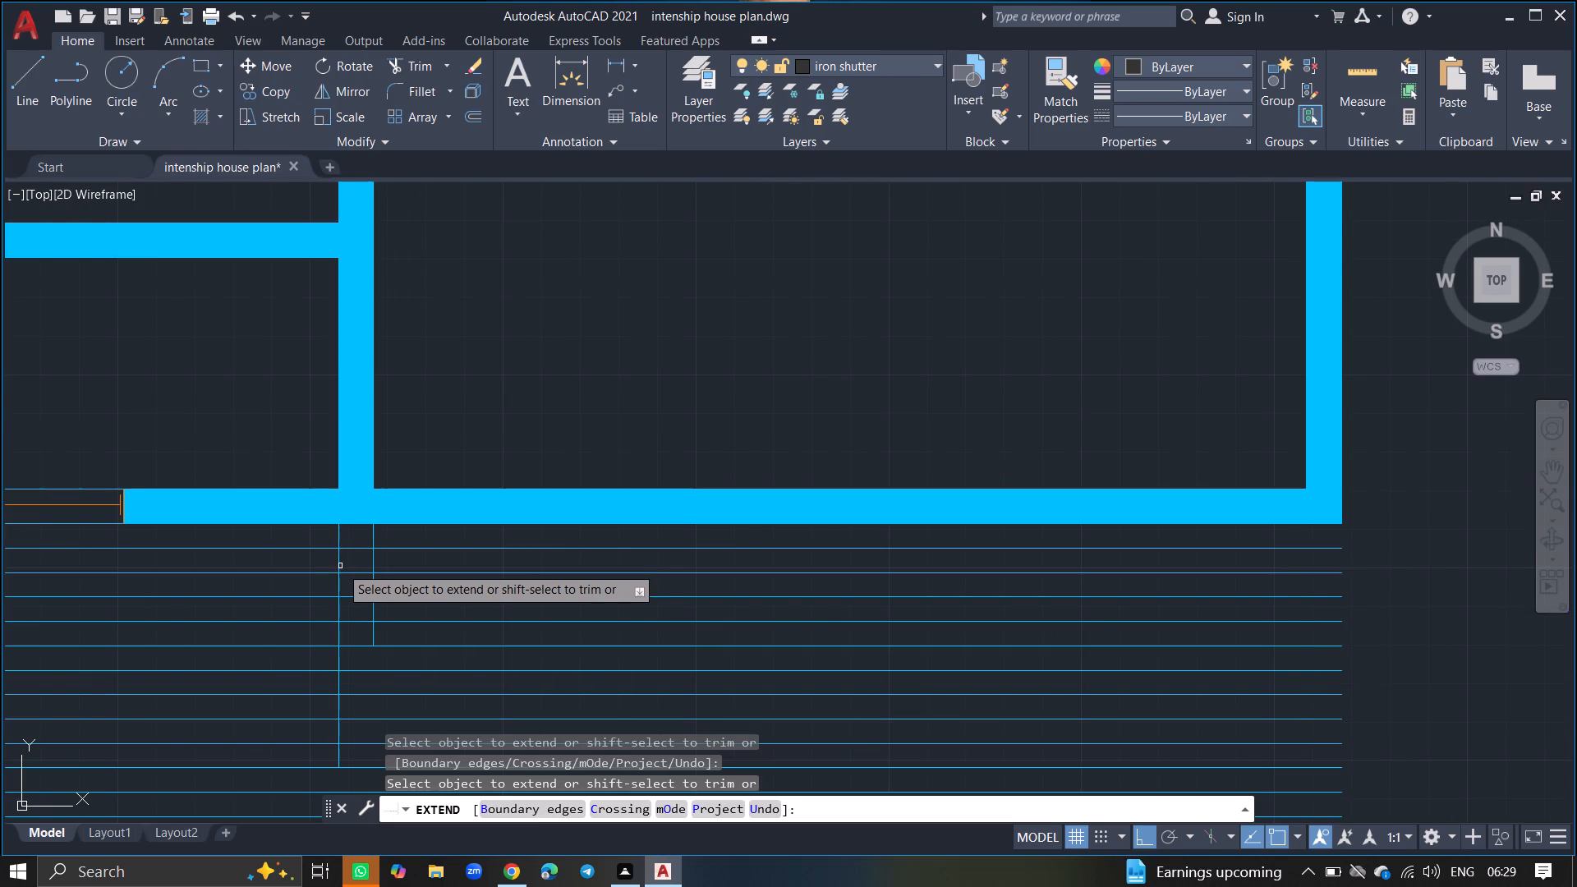
pyautogui.click(339, 585)
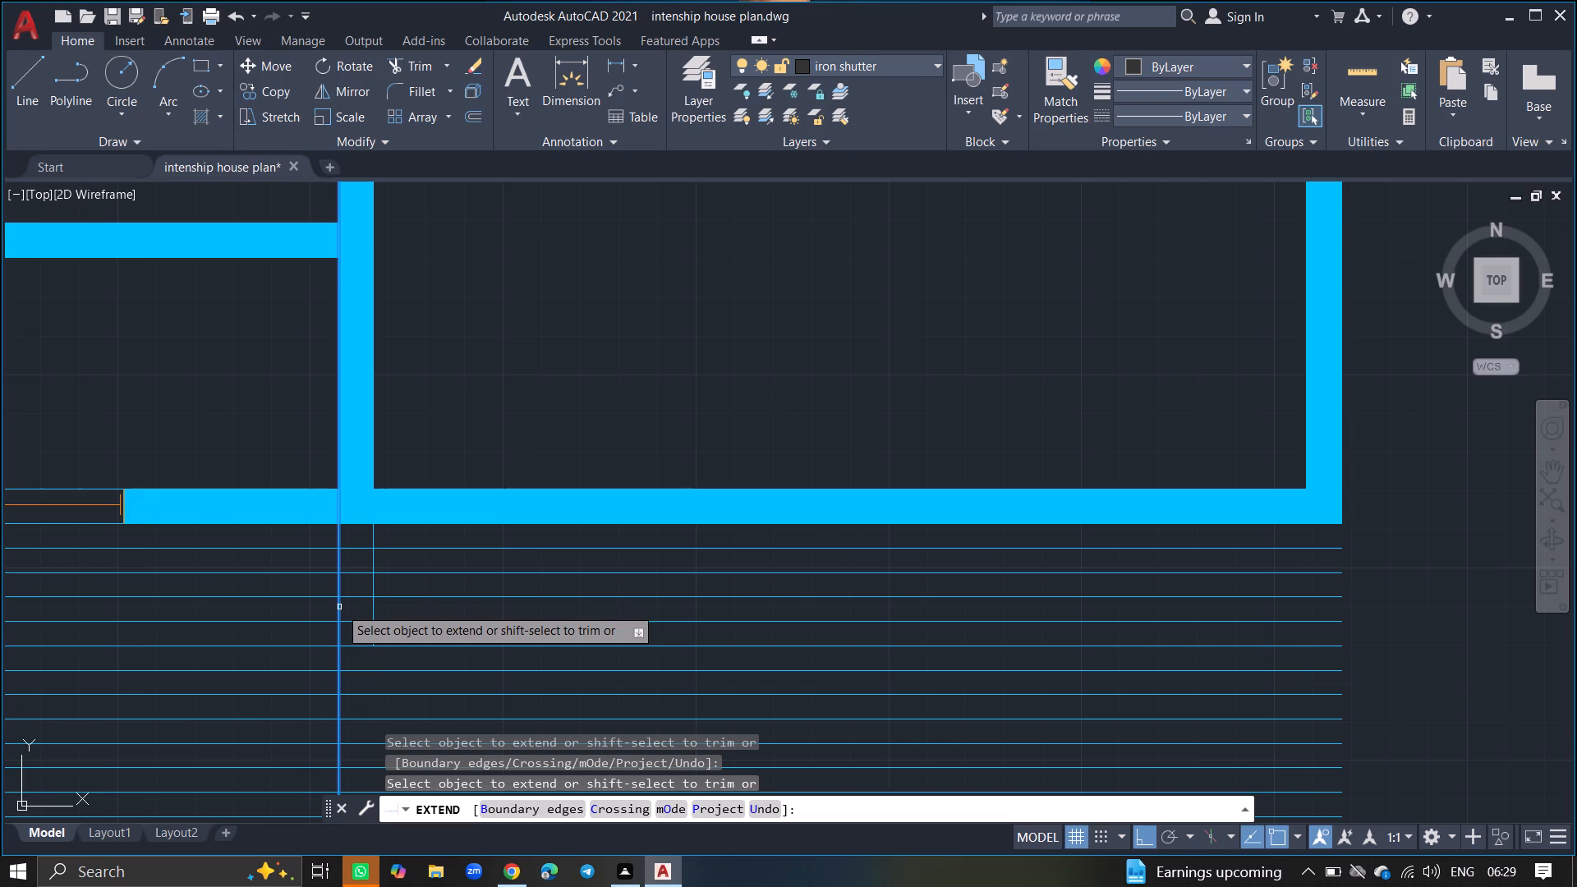
pyautogui.click(339, 607)
pyautogui.click(338, 636)
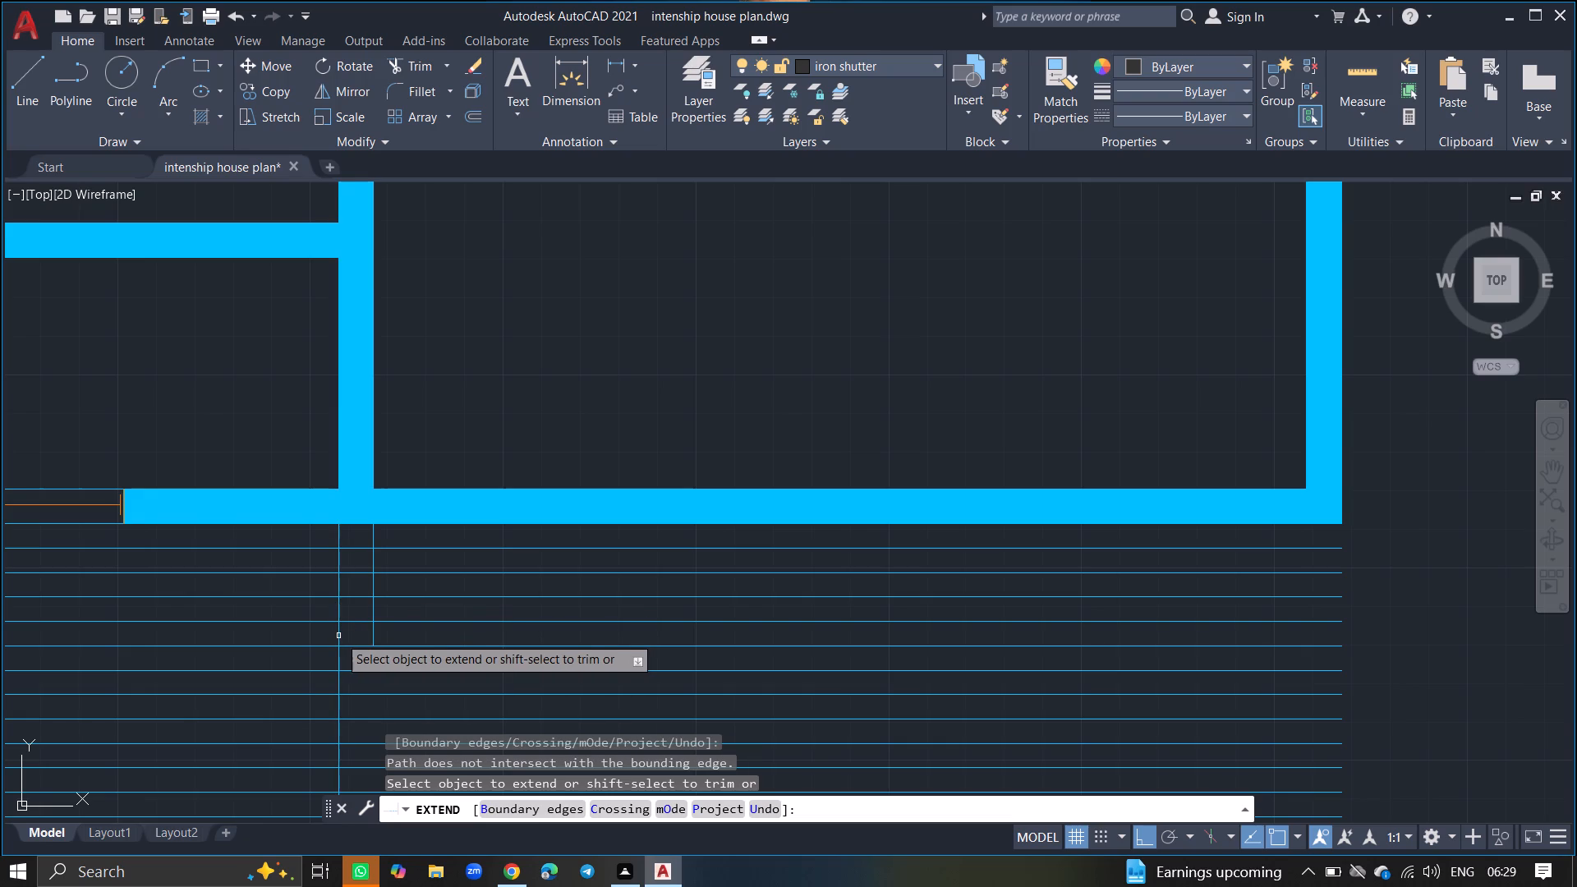
pyautogui.keyDown('ctrl'); pyautogui.scroll(-3, 338, 614); pyautogui.keyUp('ctrl')
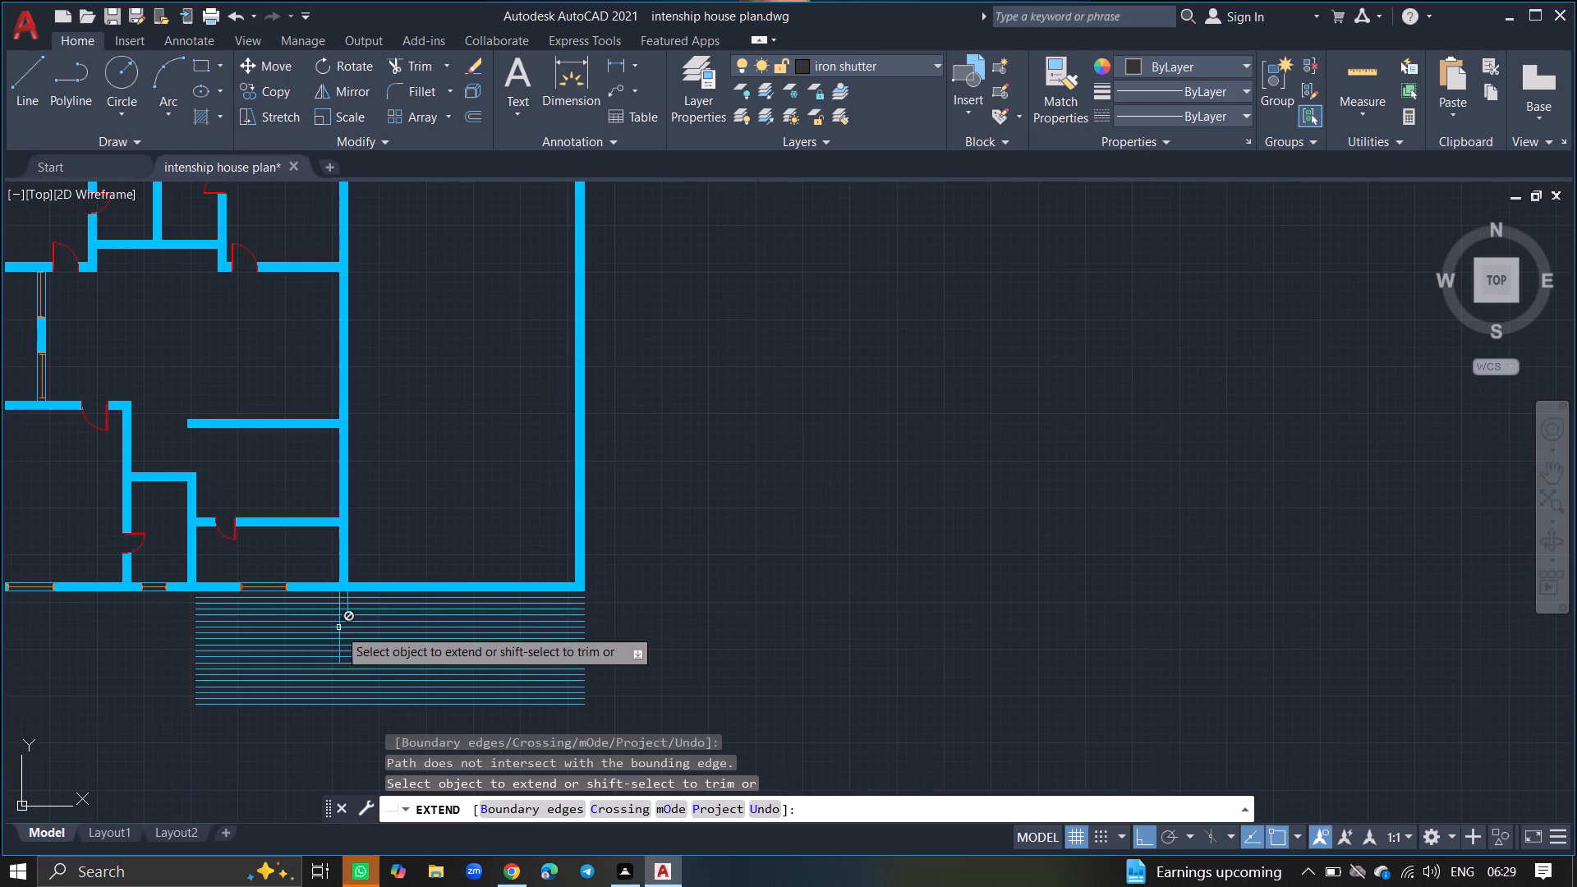
pyautogui.moveTo(341, 634); pyautogui.dragTo(341, 656)
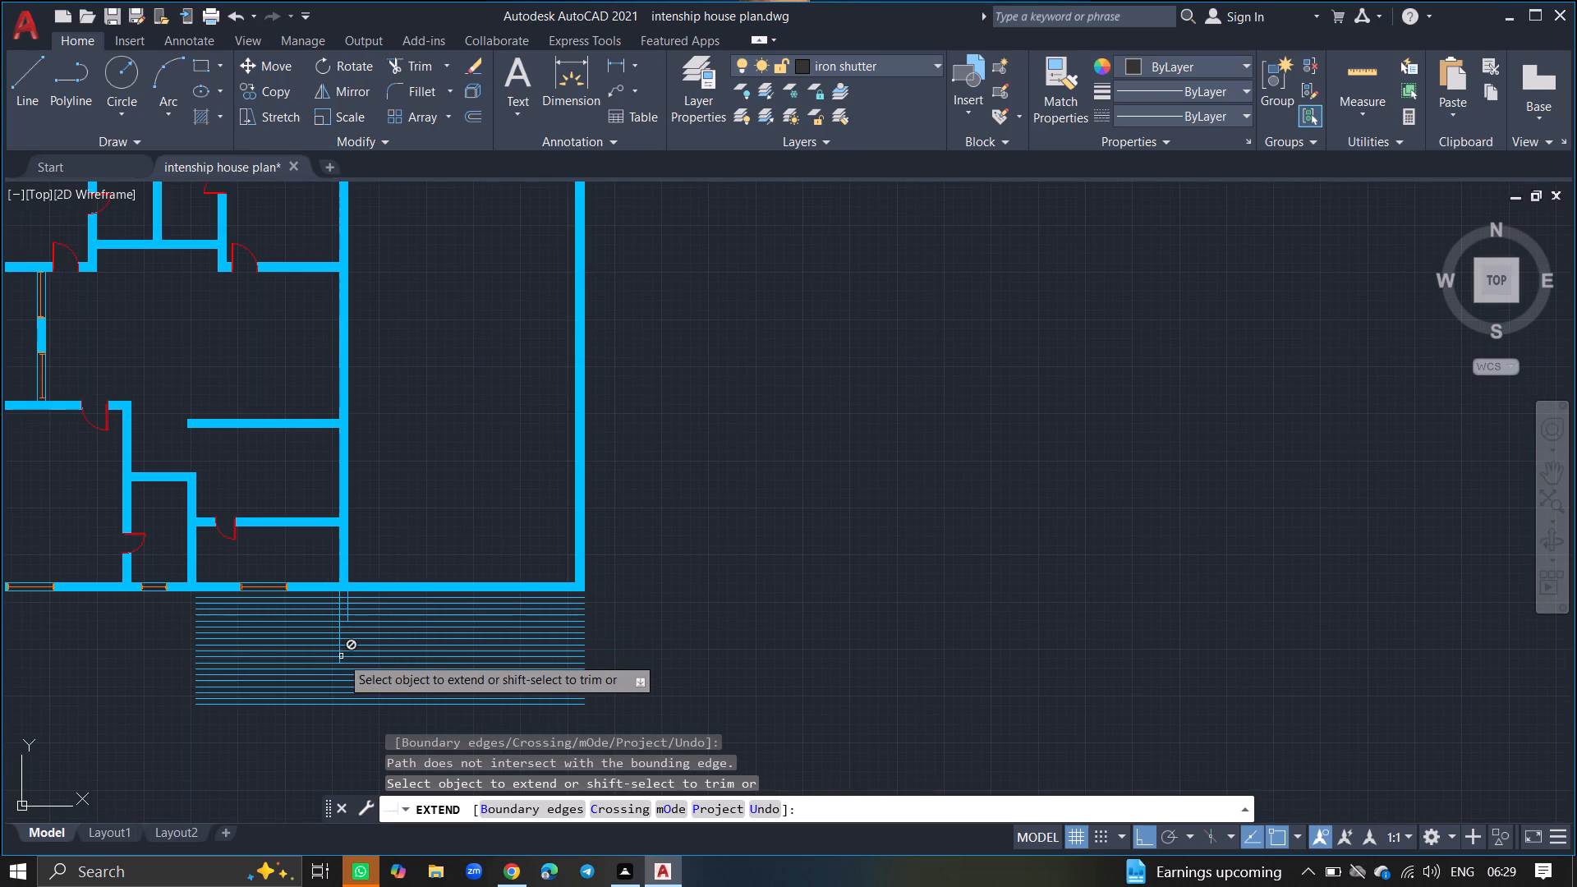
pyautogui.moveTo(341, 656); pyautogui.dragTo(341, 657)
pyautogui.keyDown('ctrl'); pyautogui.scroll(3, 341, 657); pyautogui.keyUp('ctrl')
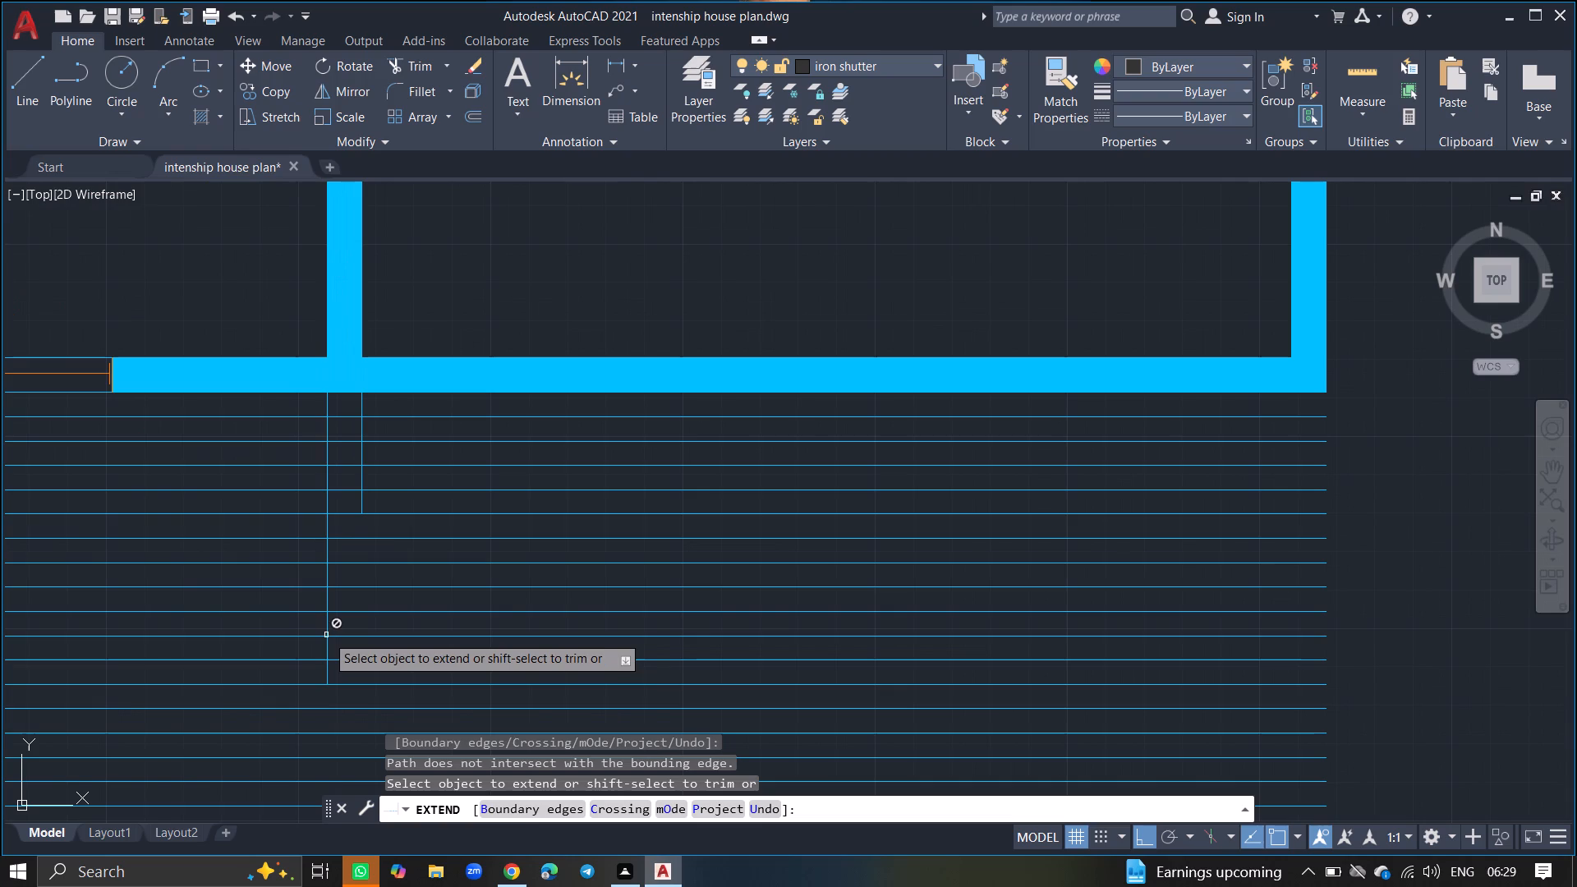
pyautogui.click(328, 629)
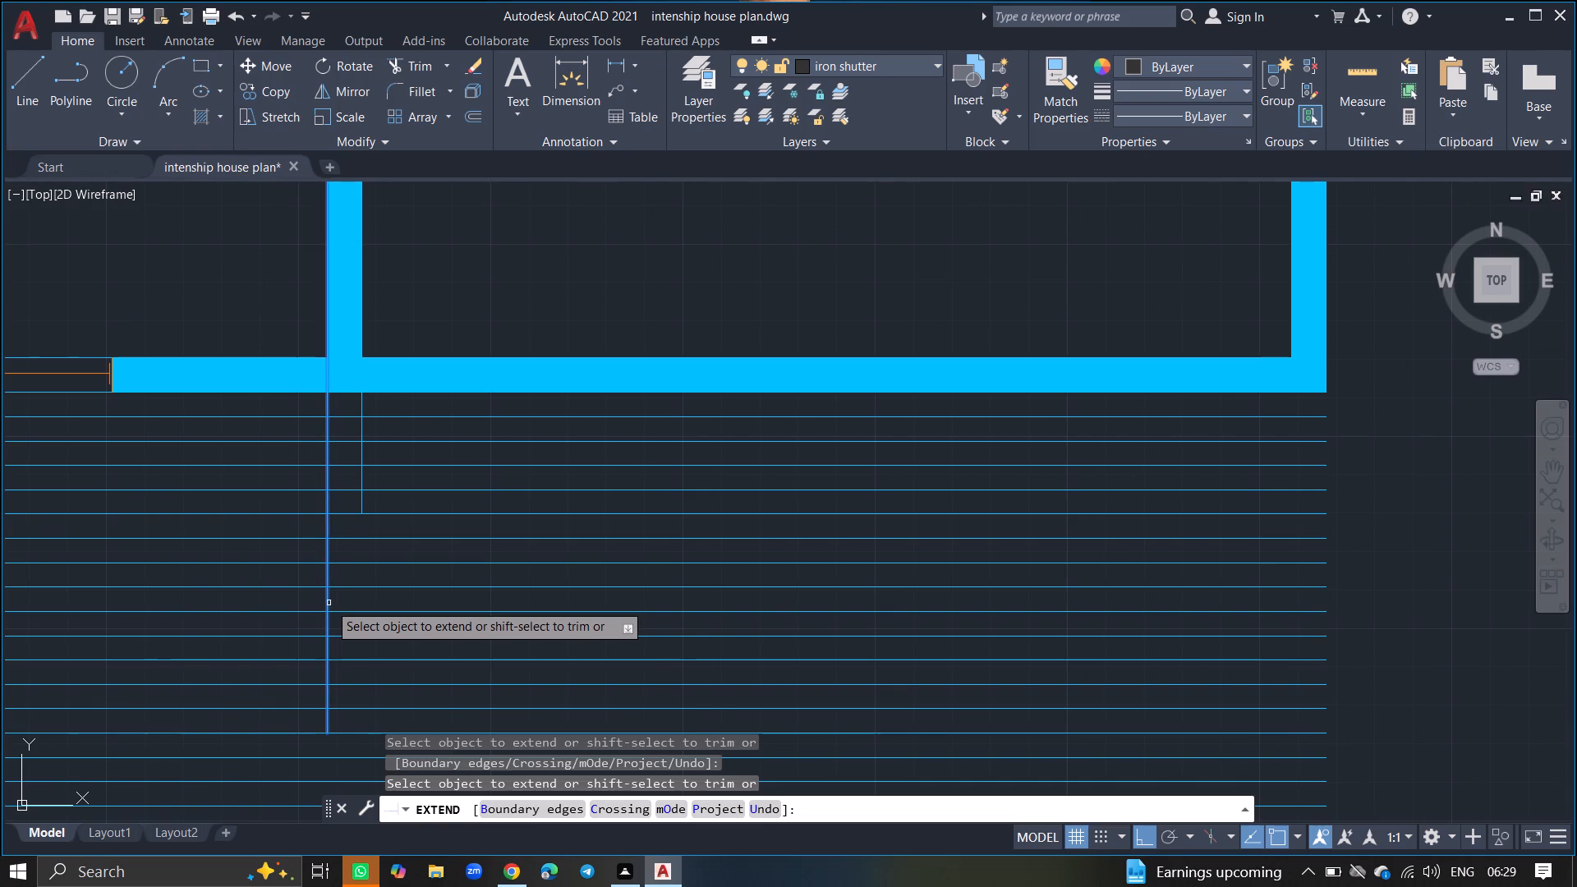
pyautogui.click(329, 603)
pyautogui.click(328, 582)
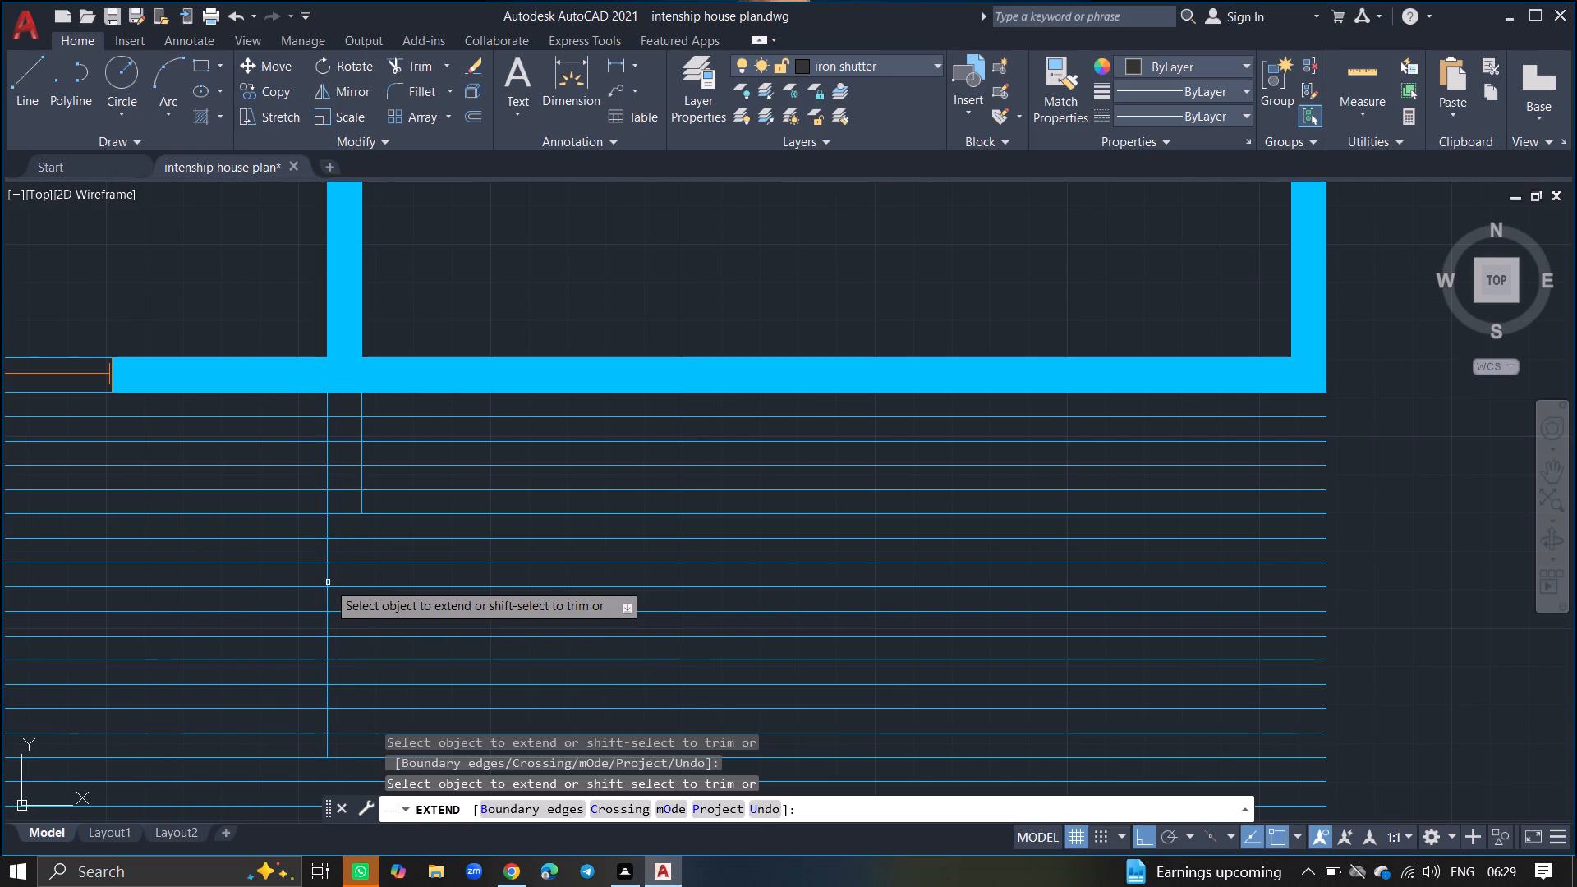
pyautogui.click(329, 556)
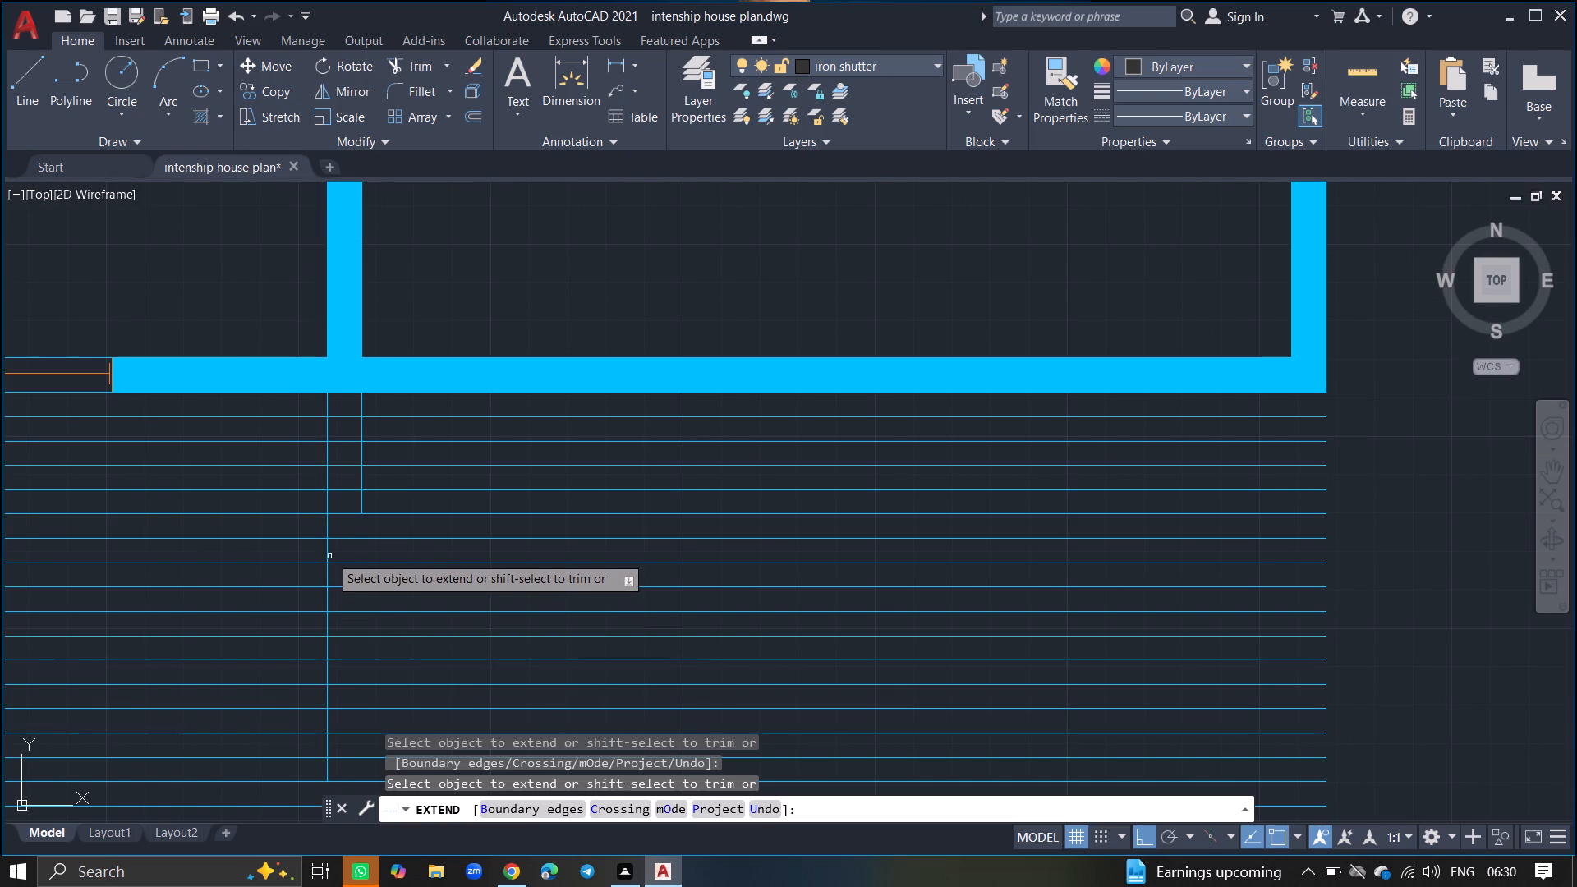
pyautogui.click(329, 529)
pyautogui.keyDown('ctrl'); pyautogui.scroll(-2, 329, 529); pyautogui.keyUp('ctrl')
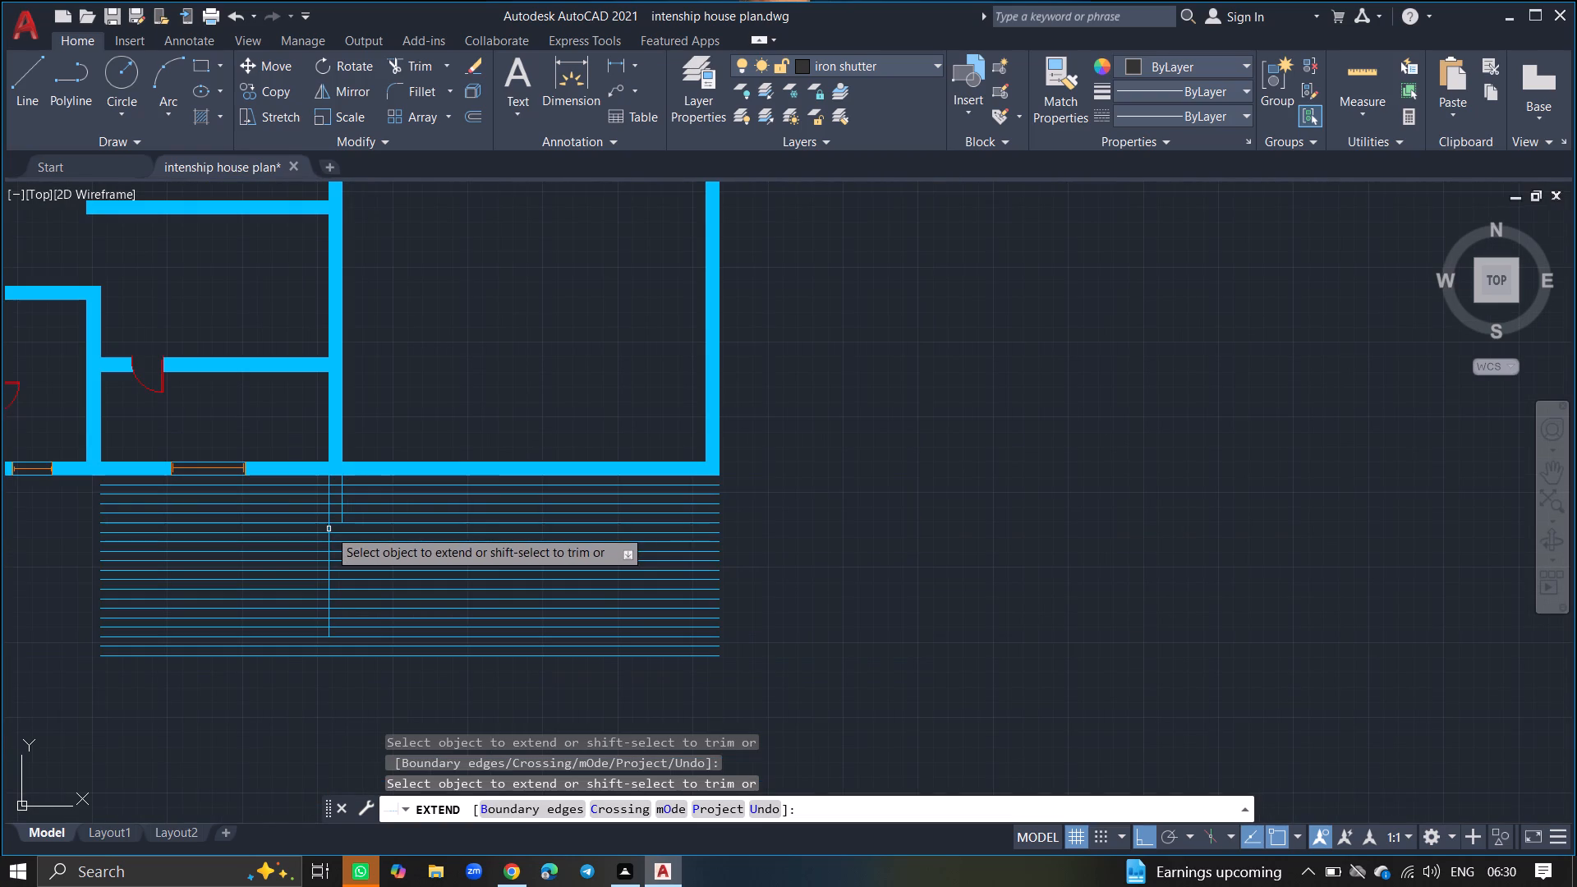
pyautogui.click(329, 610)
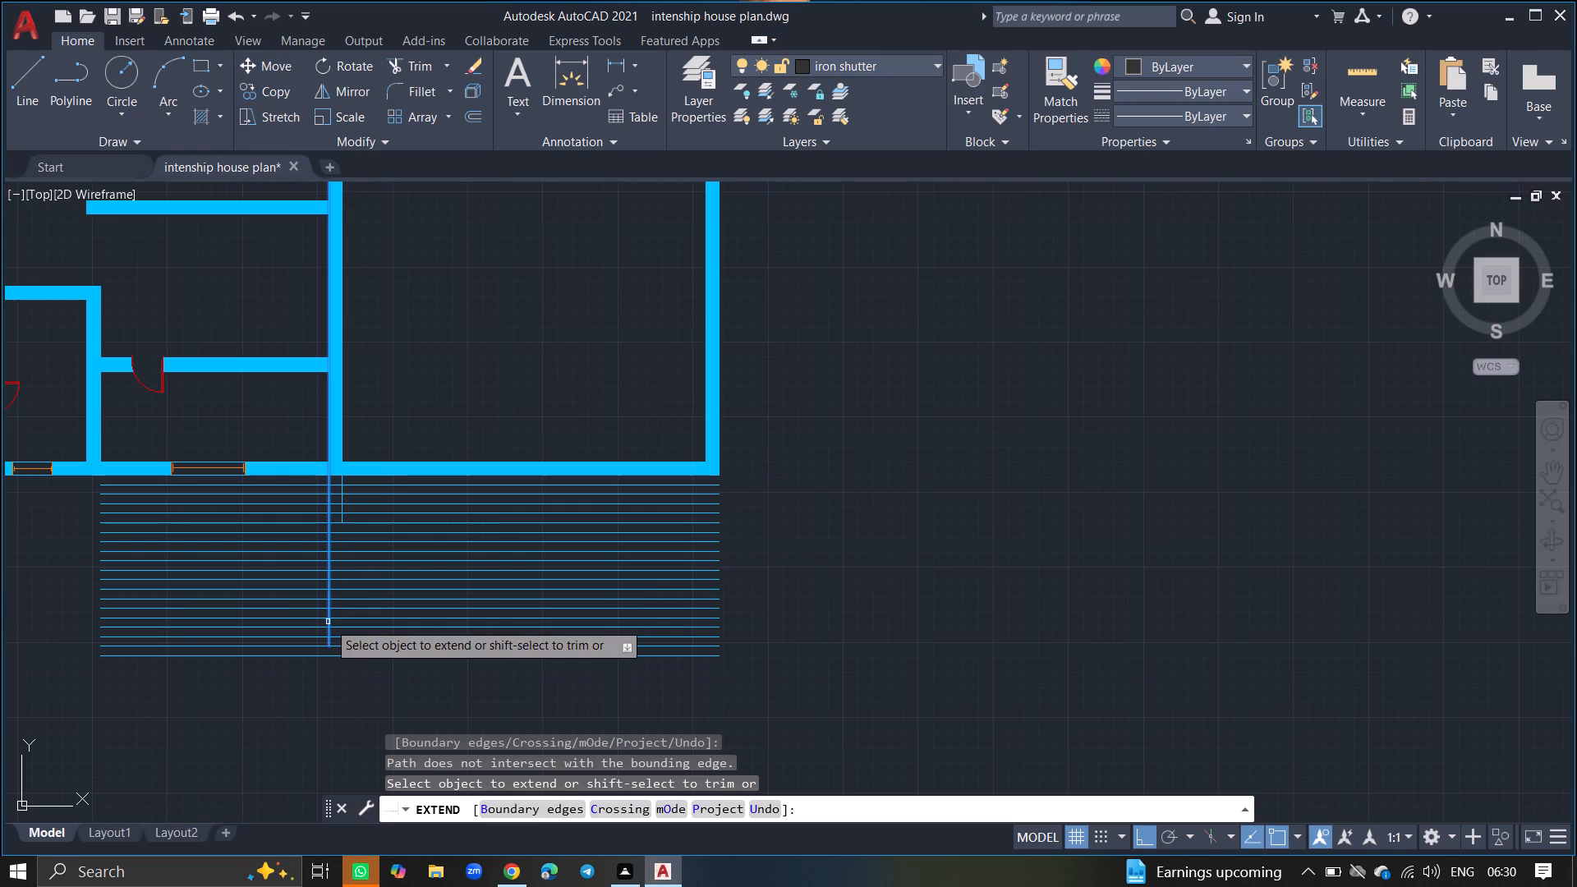
pyautogui.click(328, 622)
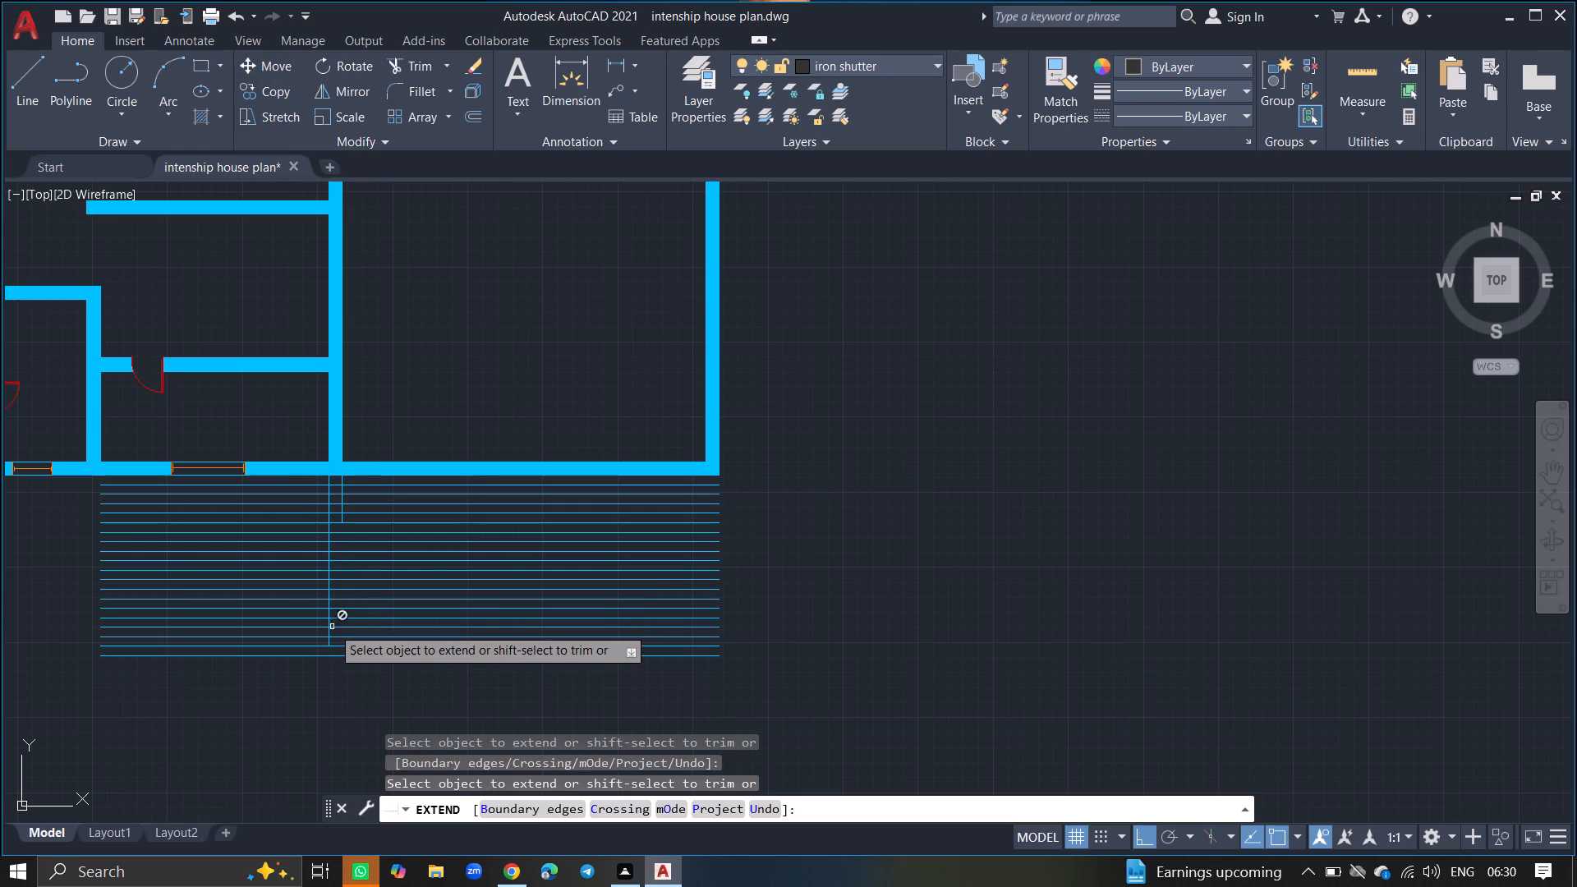
pyautogui.click(329, 620)
pyautogui.keyDown('ctrl'); pyautogui.scroll(4, 329, 620); pyautogui.keyUp('ctrl')
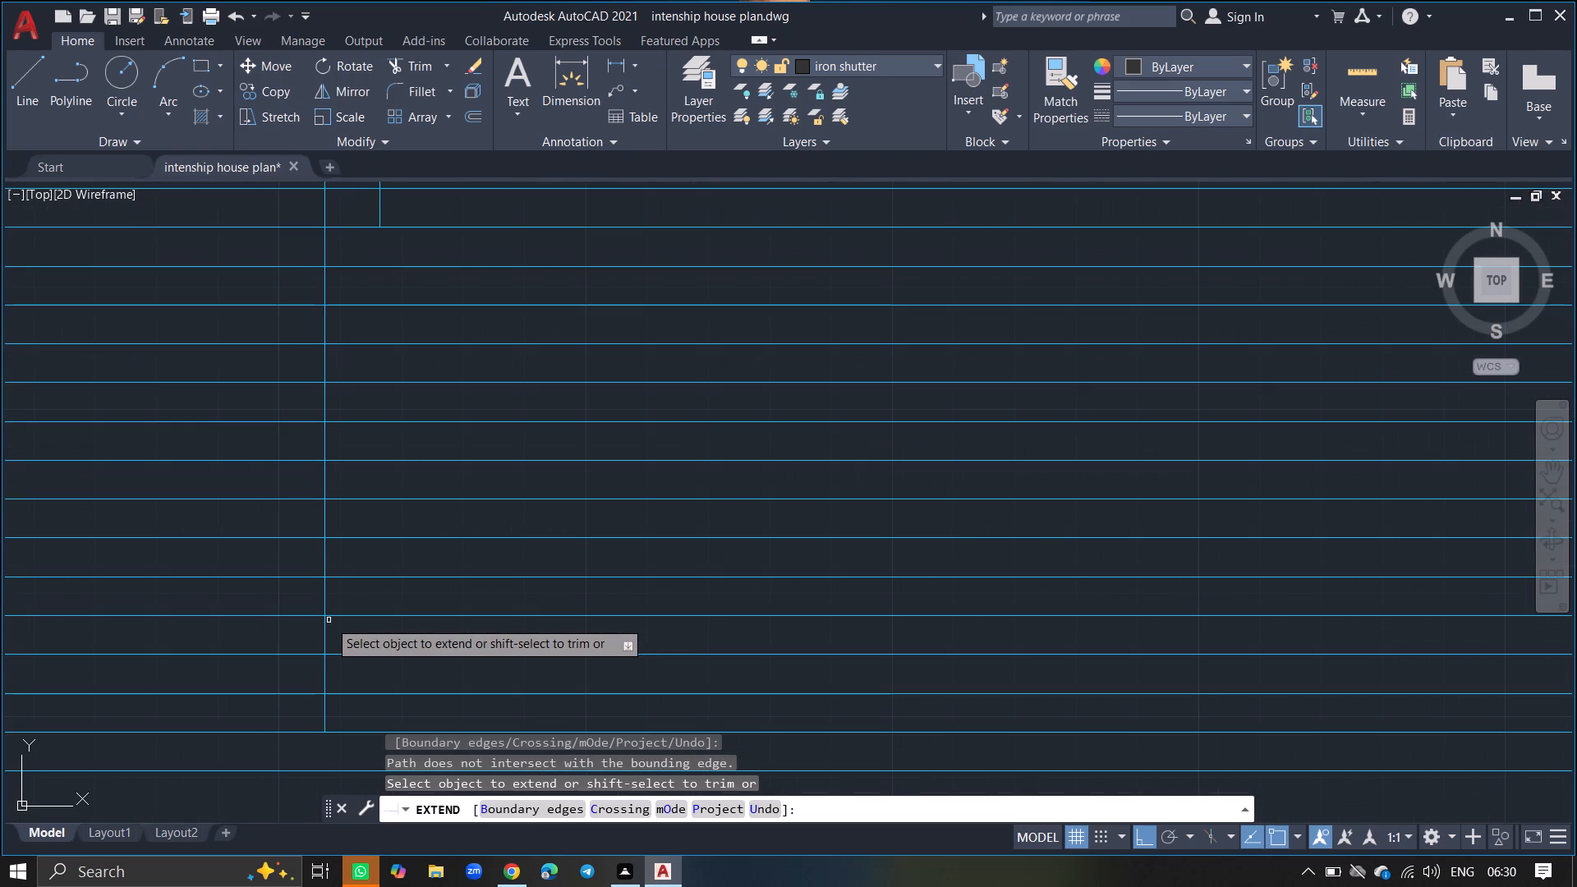
pyautogui.click(323, 589)
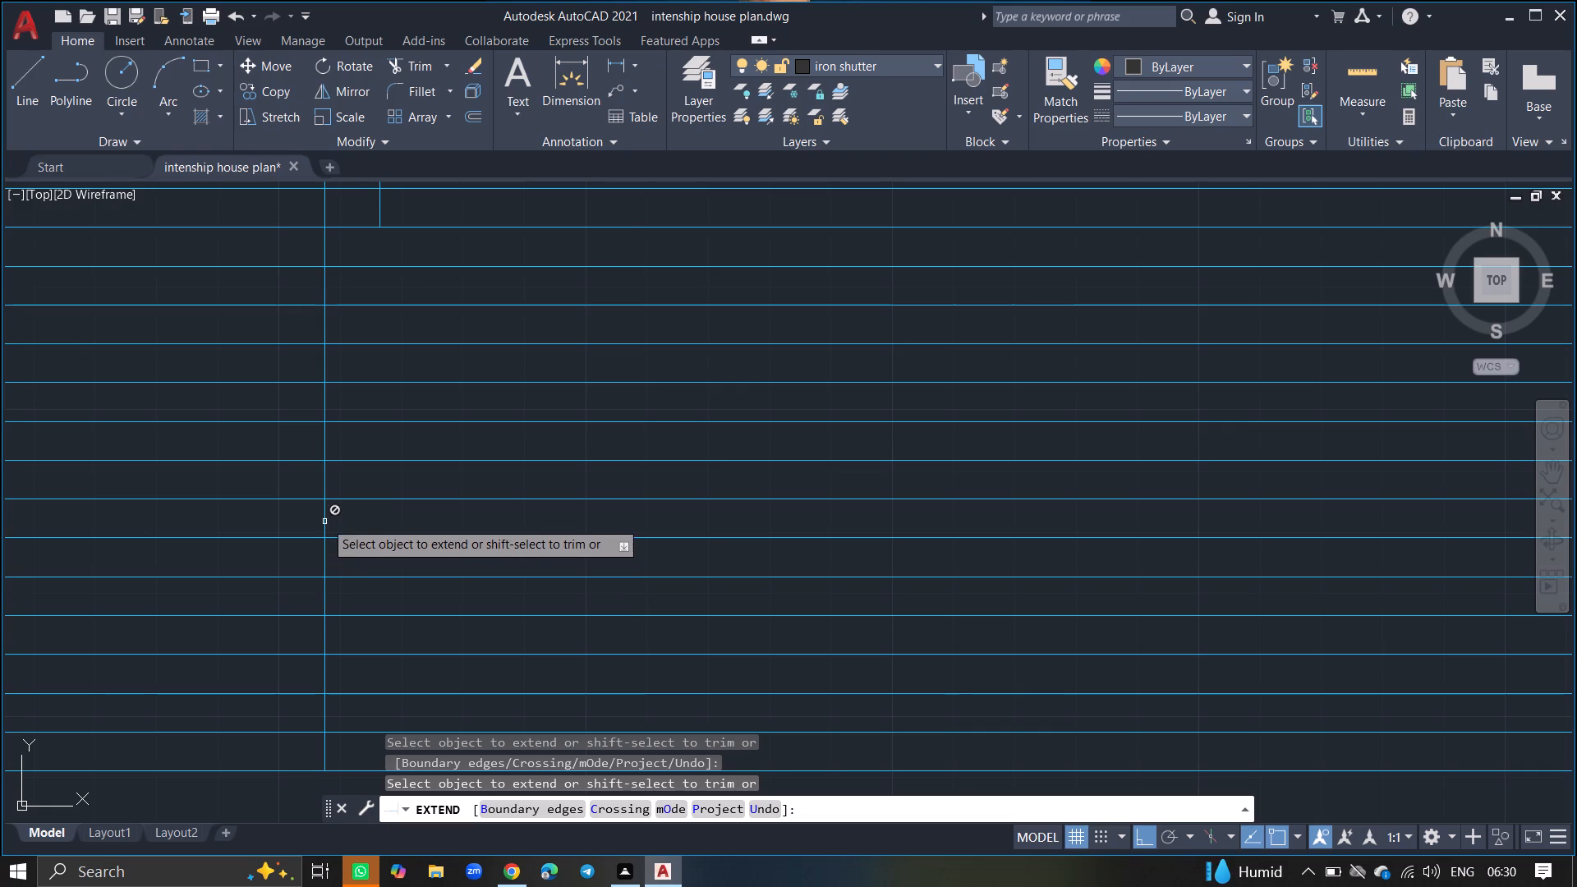
# Extend the east face line of the large east room's west wall down through the remaining array lines to the lowest one.
pyautogui.keyDown('ctrl'); pyautogui.scroll(-2, 330, 599); pyautogui.keyUp('ctrl')
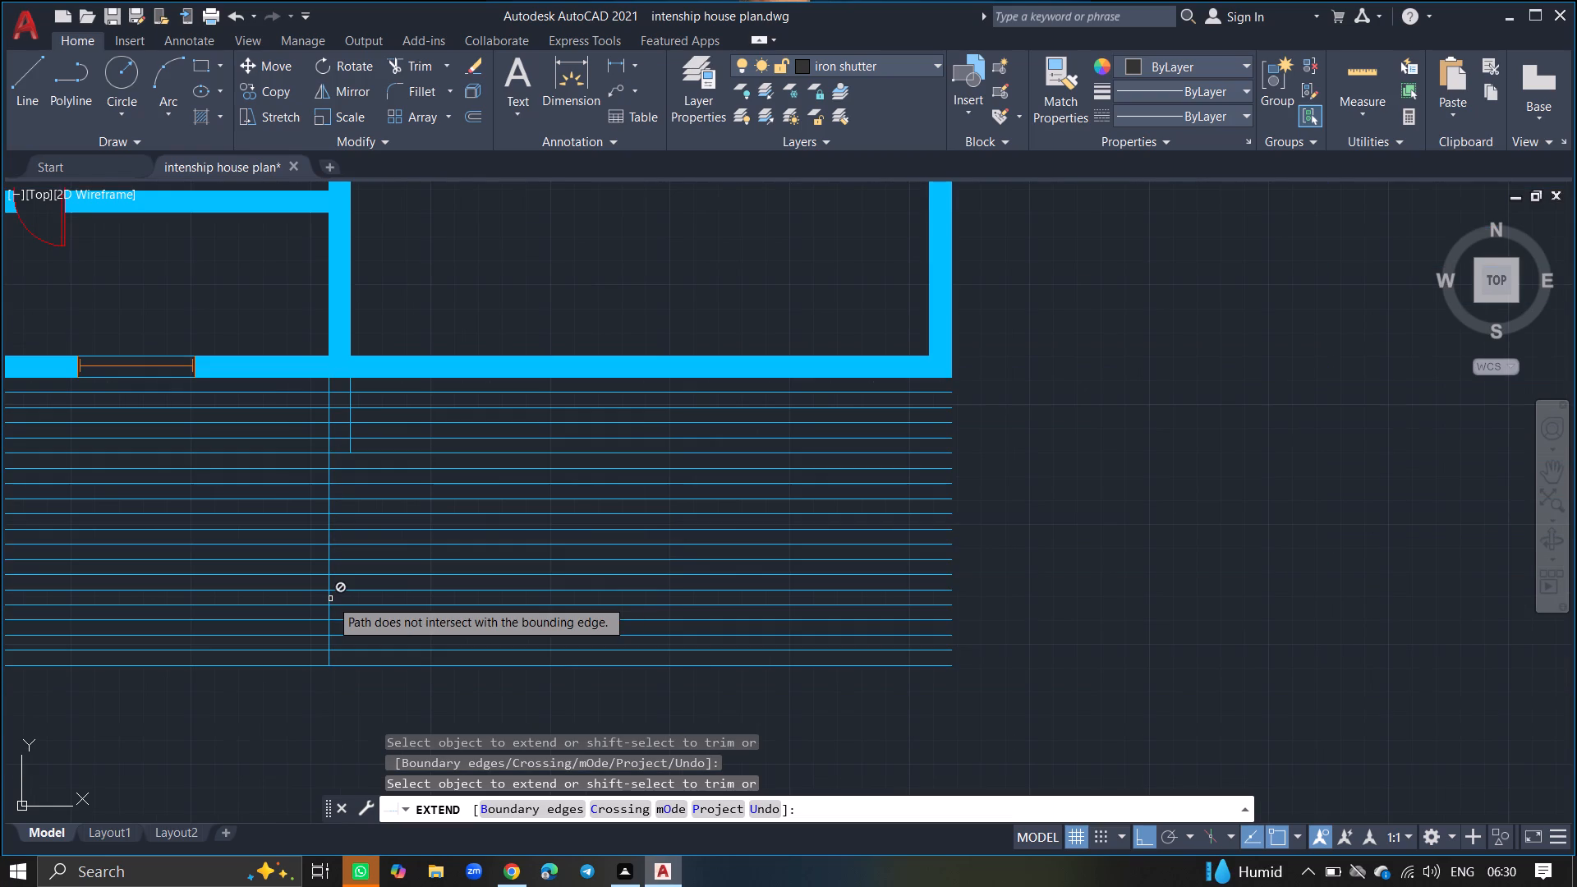
pyautogui.click(350, 428)
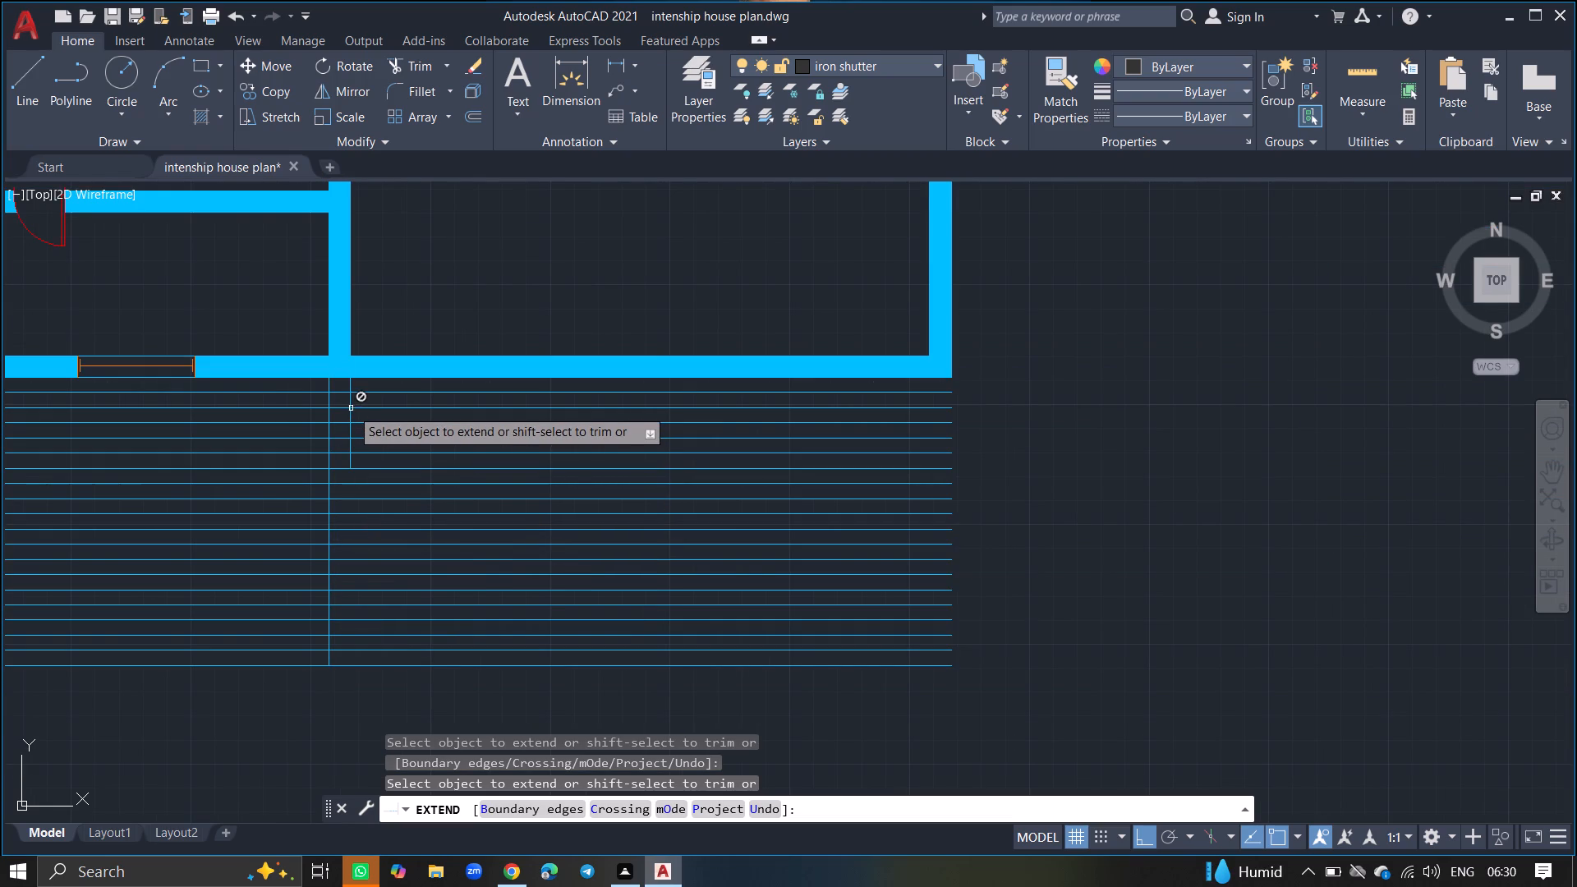
pyautogui.click(351, 402)
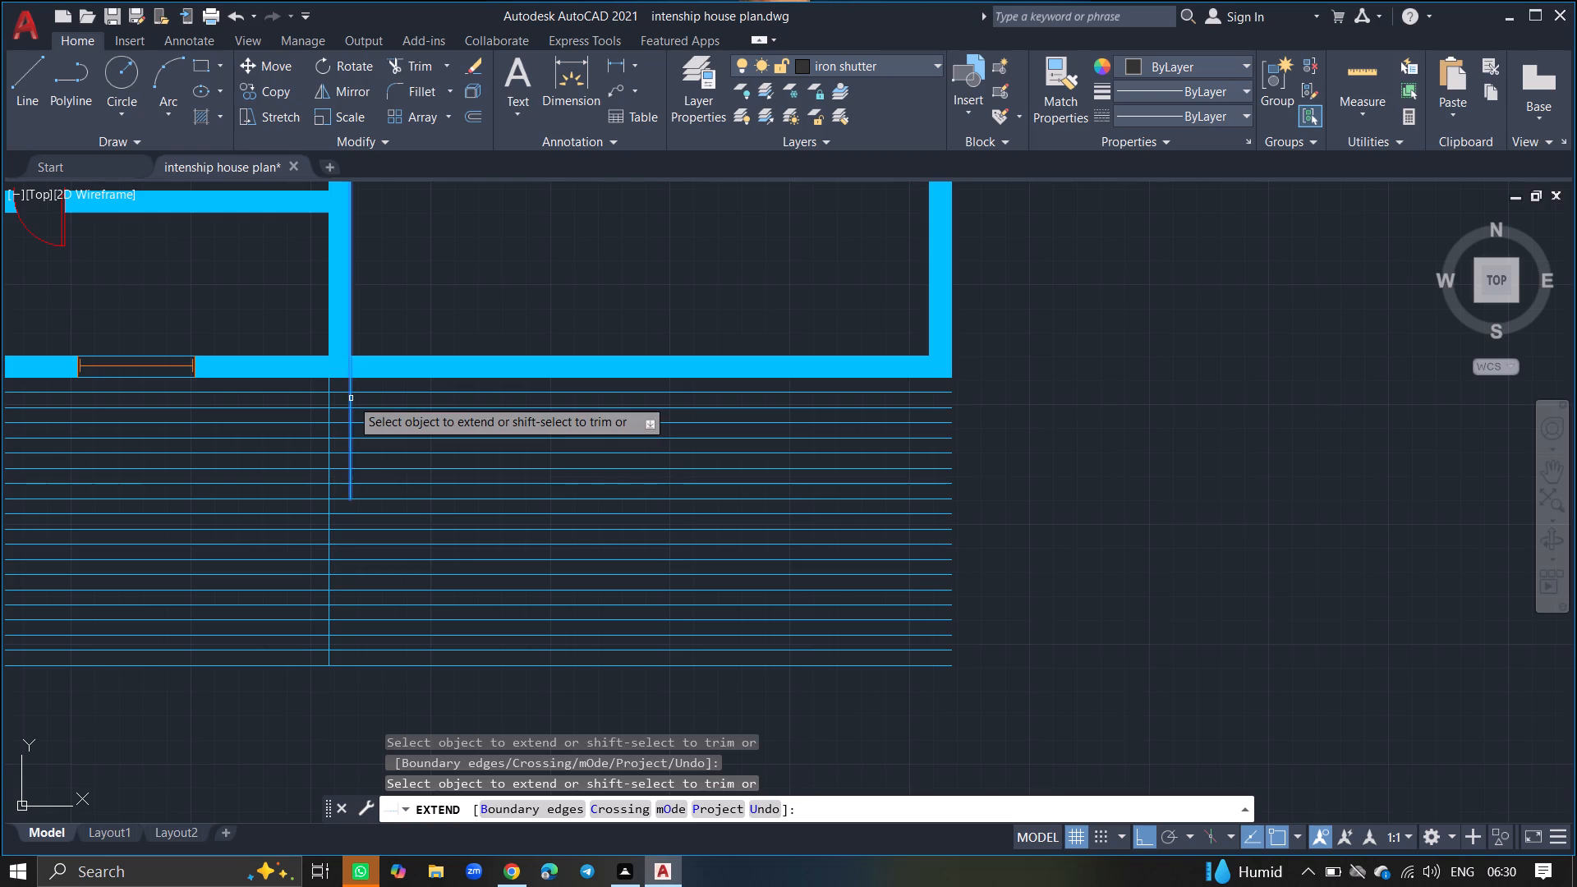
pyautogui.moveTo(351, 396); pyautogui.dragTo(351, 429)
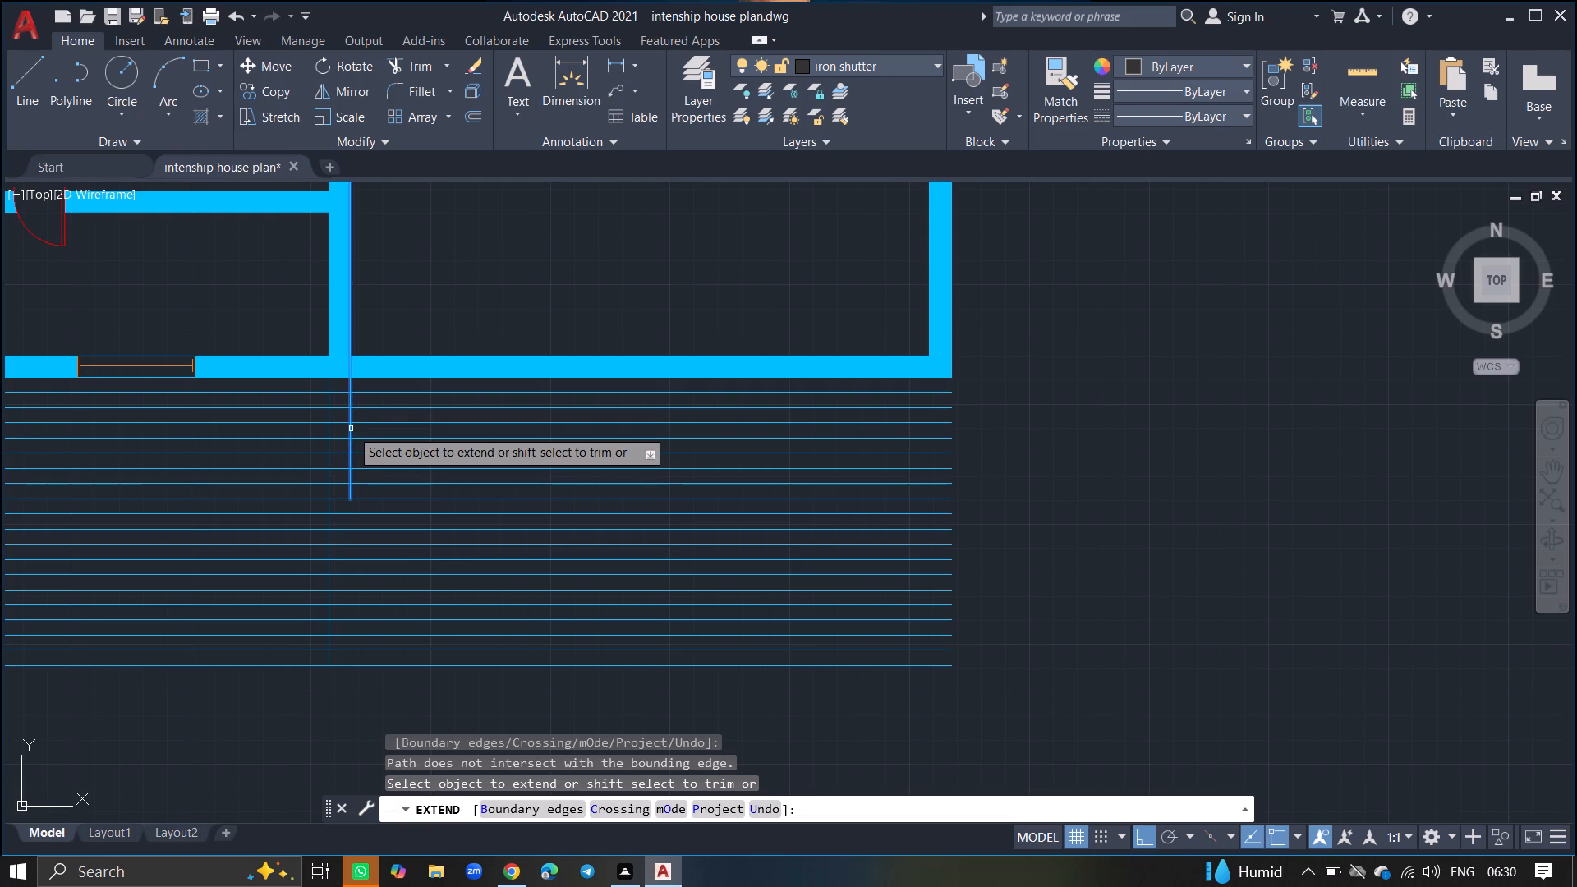
pyautogui.click(351, 429)
pyautogui.click(351, 444)
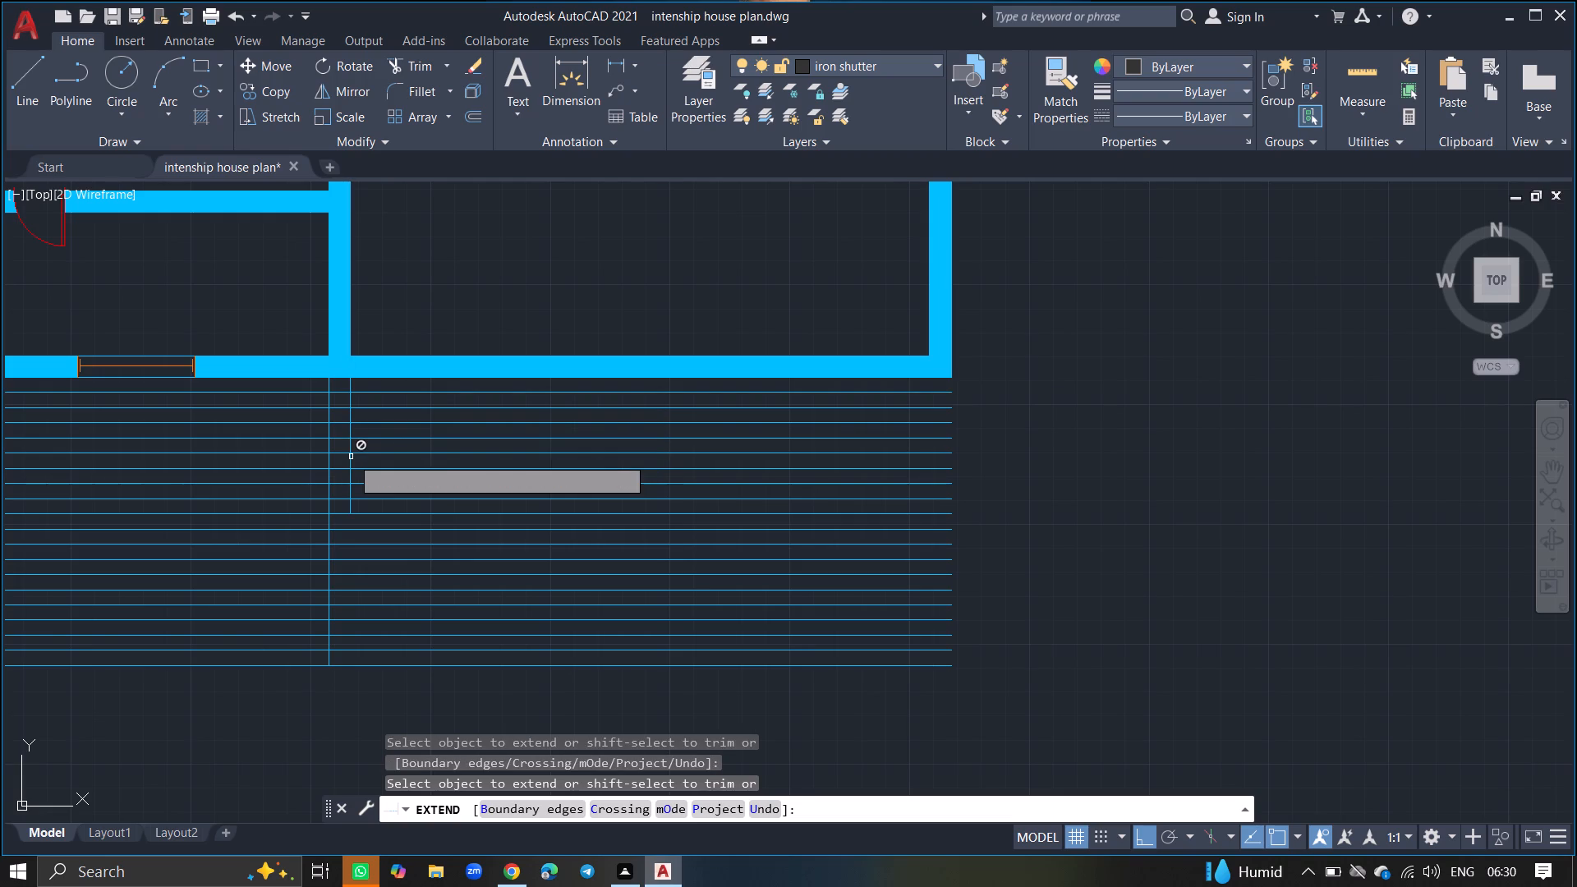
pyautogui.click(352, 462)
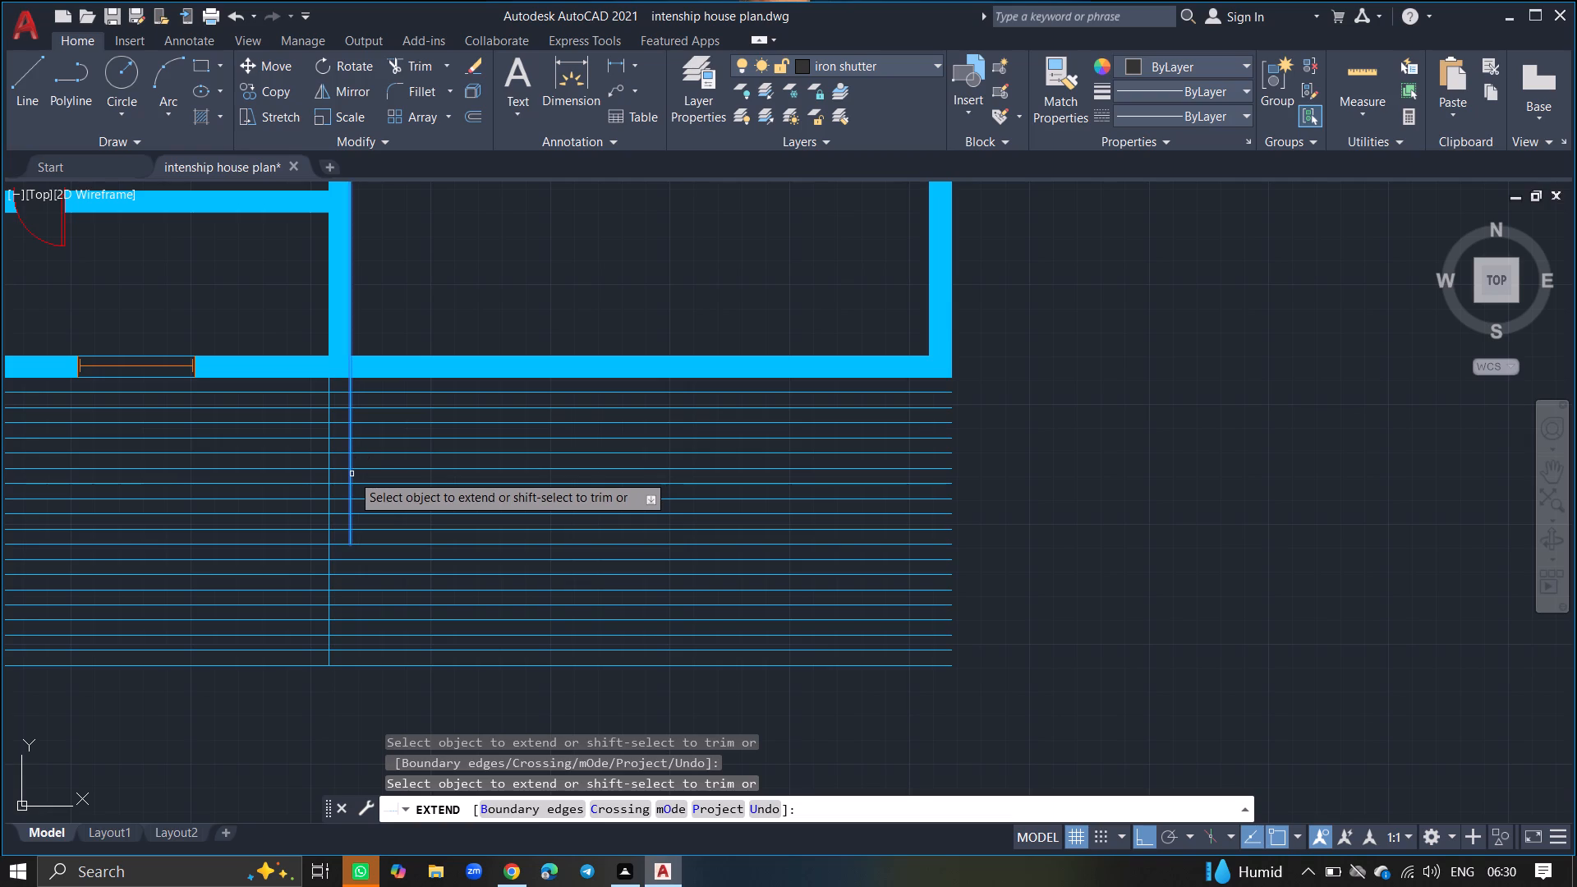
pyautogui.click(351, 474)
pyautogui.click(349, 476)
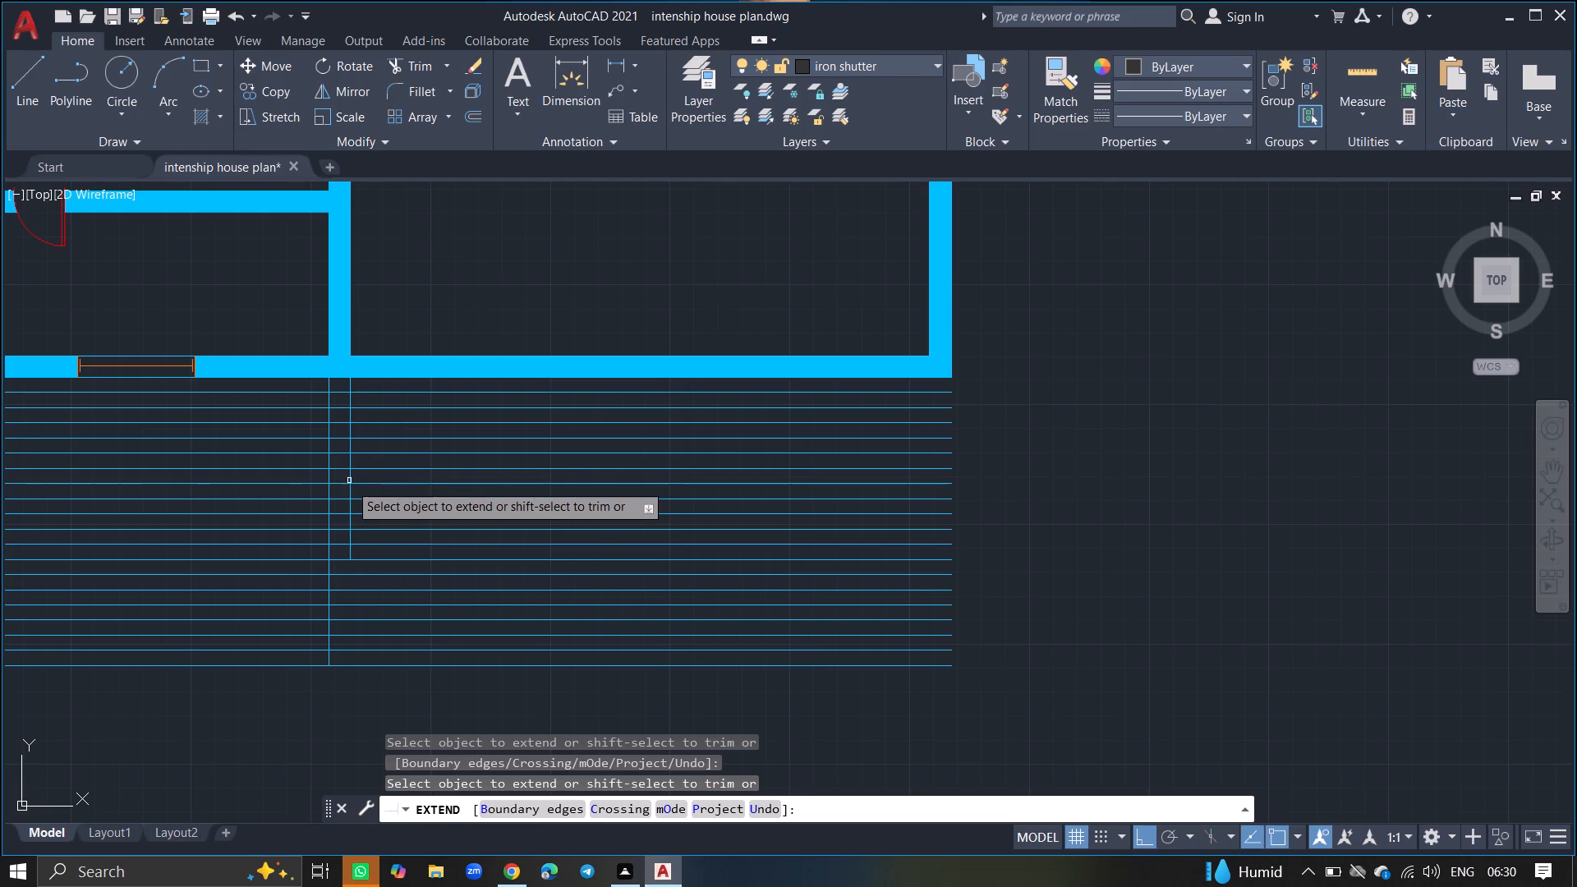
pyautogui.click(349, 494)
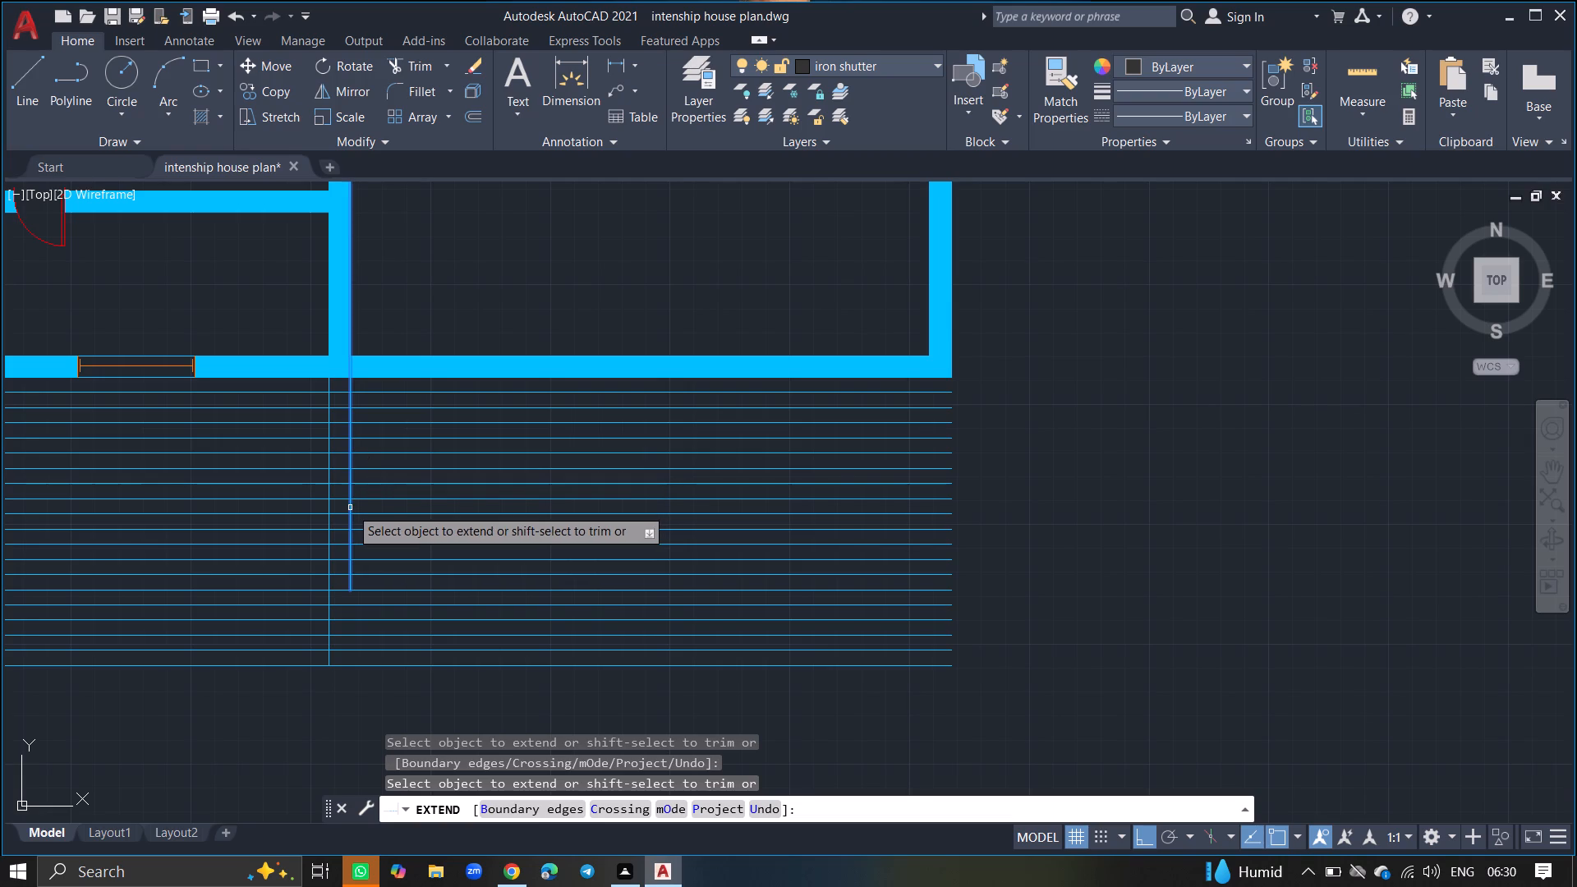
pyautogui.click(350, 508)
pyautogui.click(350, 521)
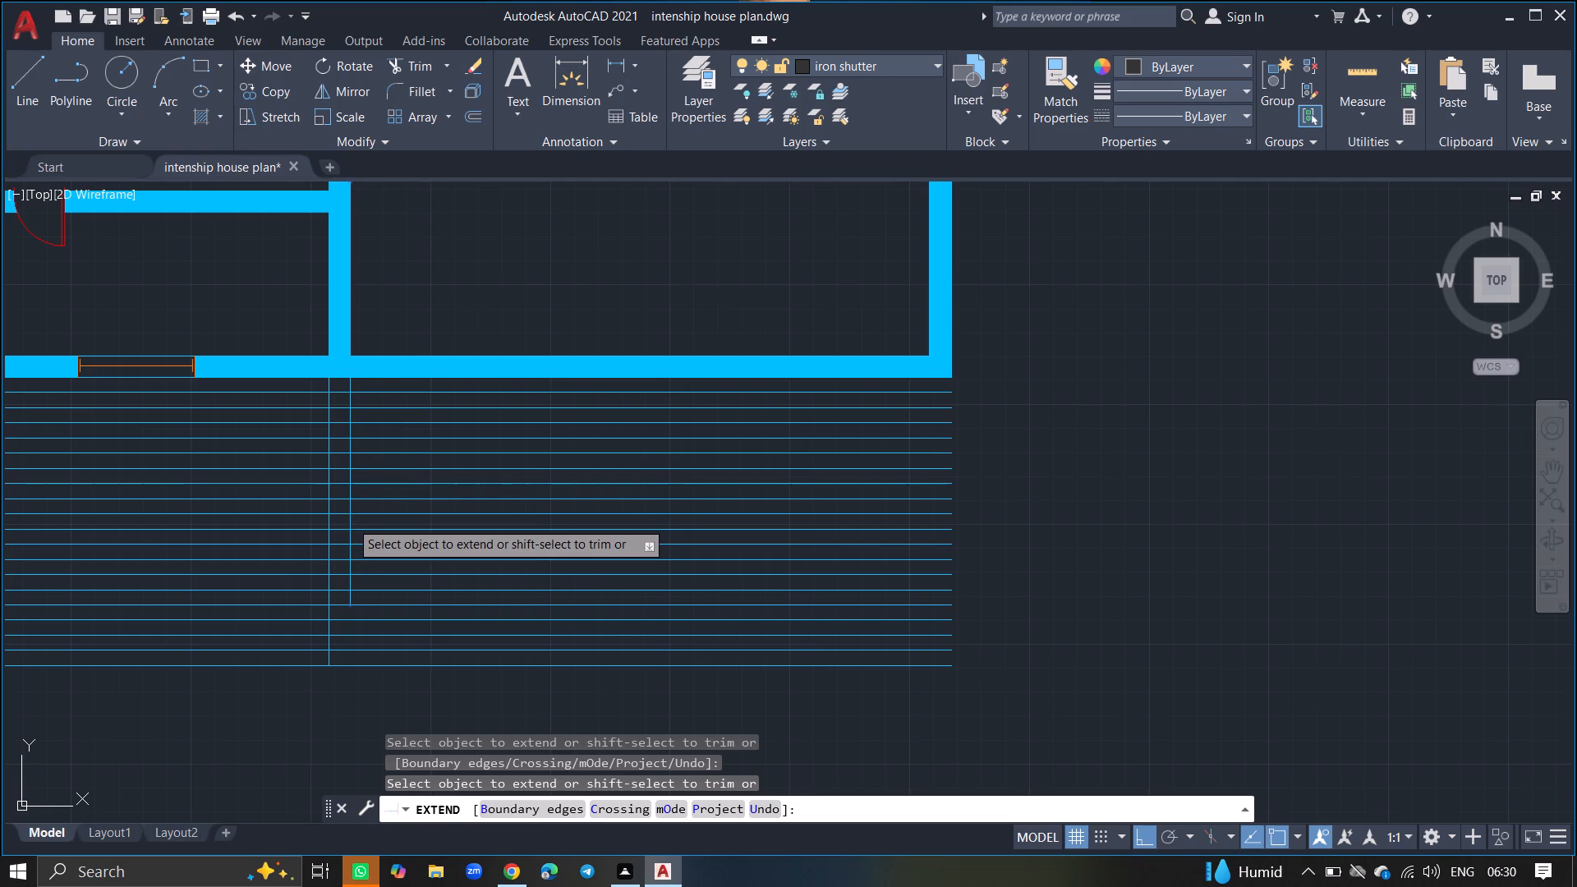
pyautogui.click(350, 535)
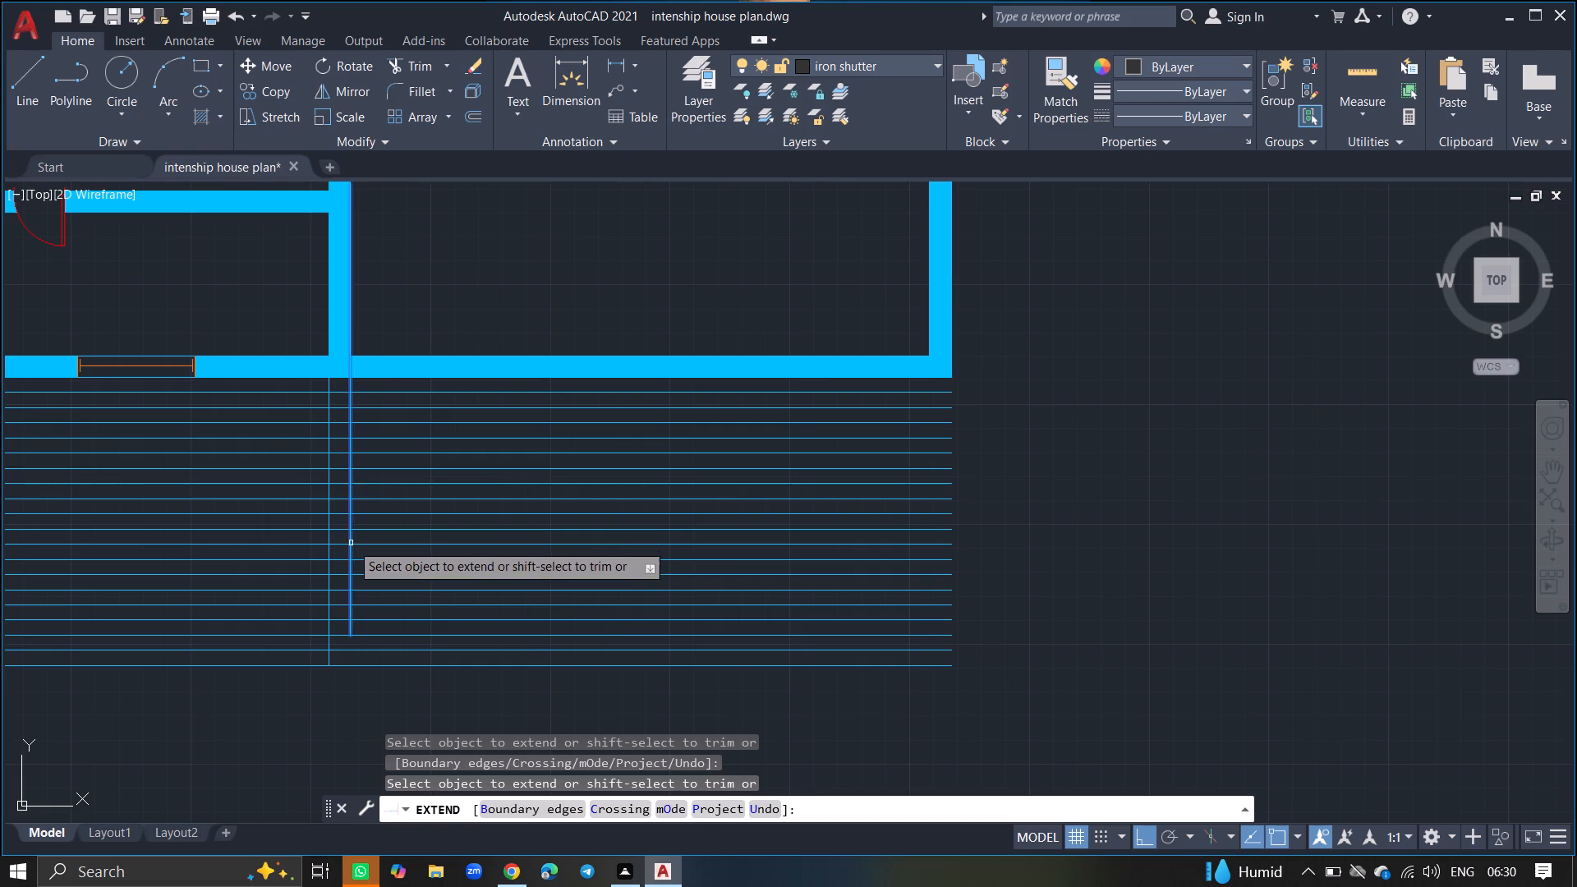
pyautogui.click(352, 547)
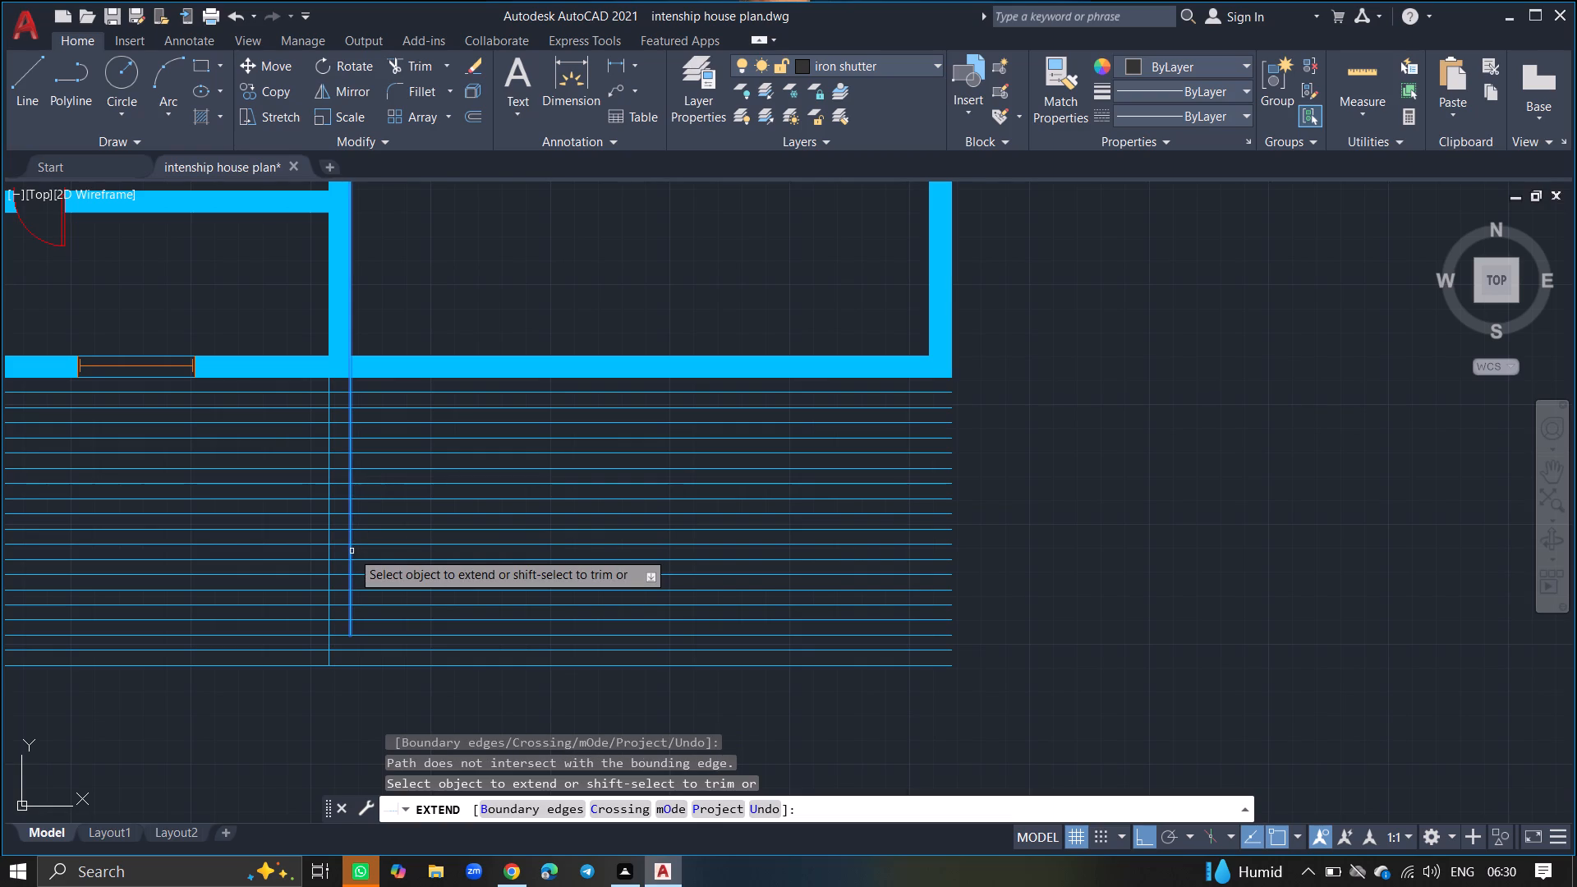
pyautogui.click(352, 551)
pyautogui.click(352, 567)
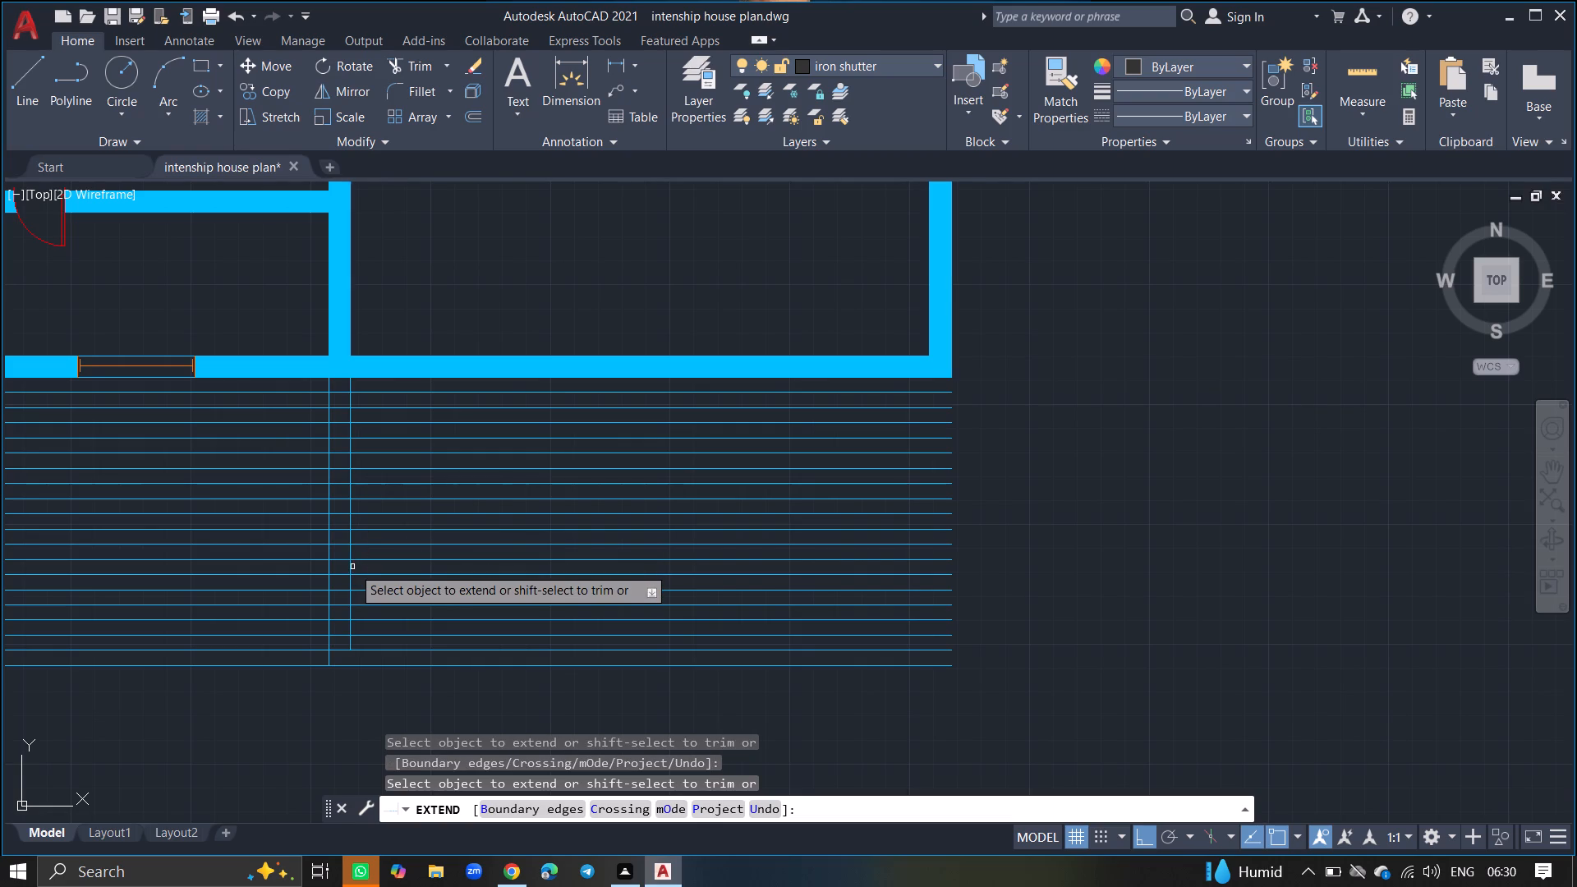
pyautogui.click(352, 586)
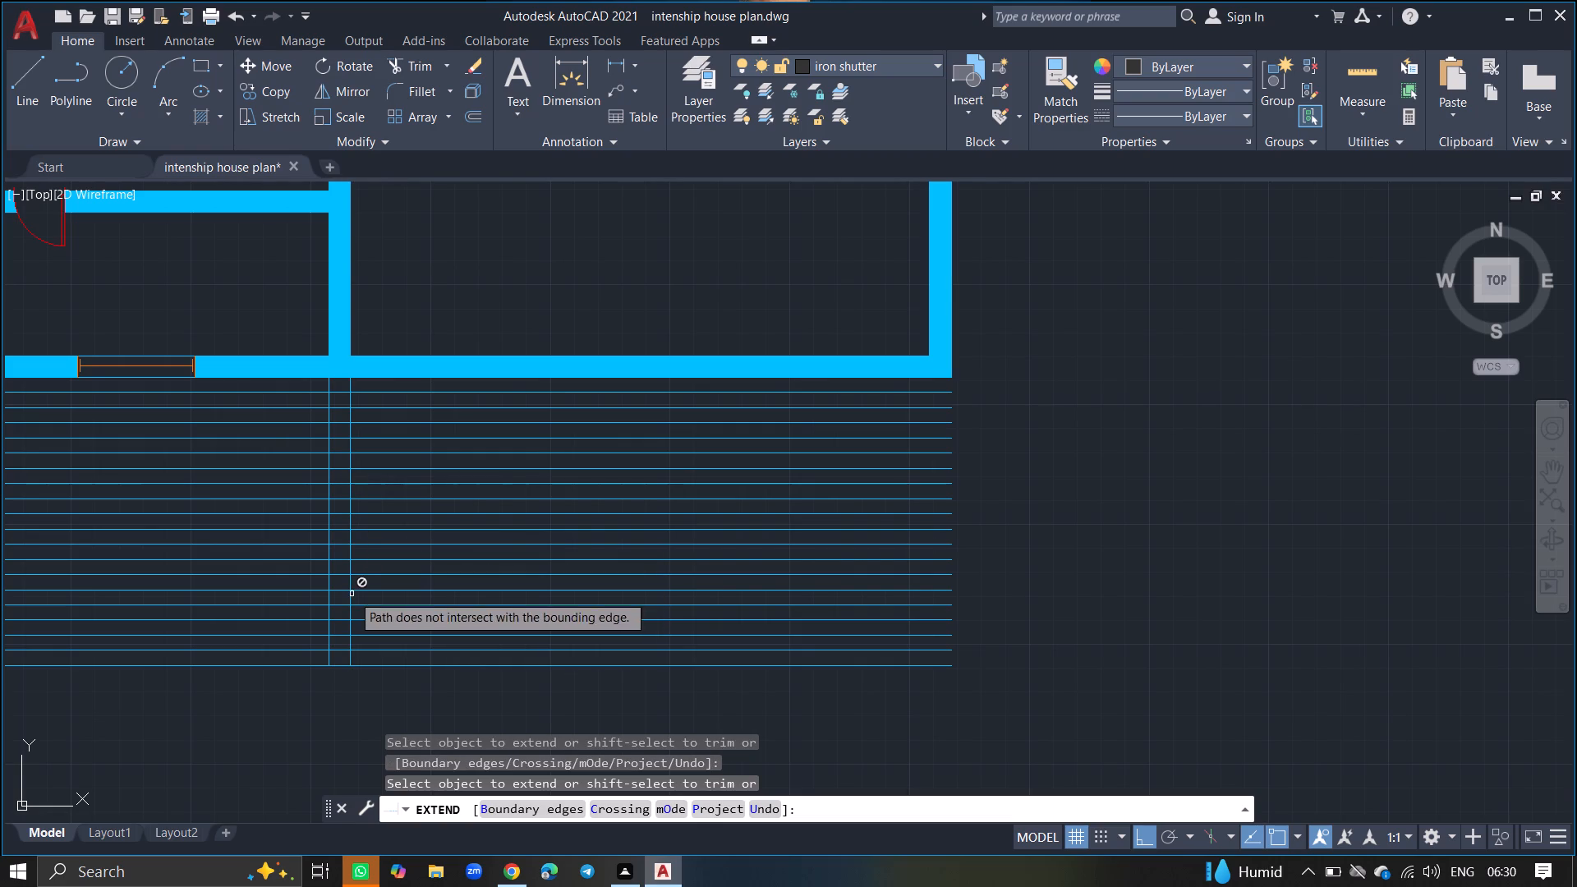
pyautogui.click(350, 600)
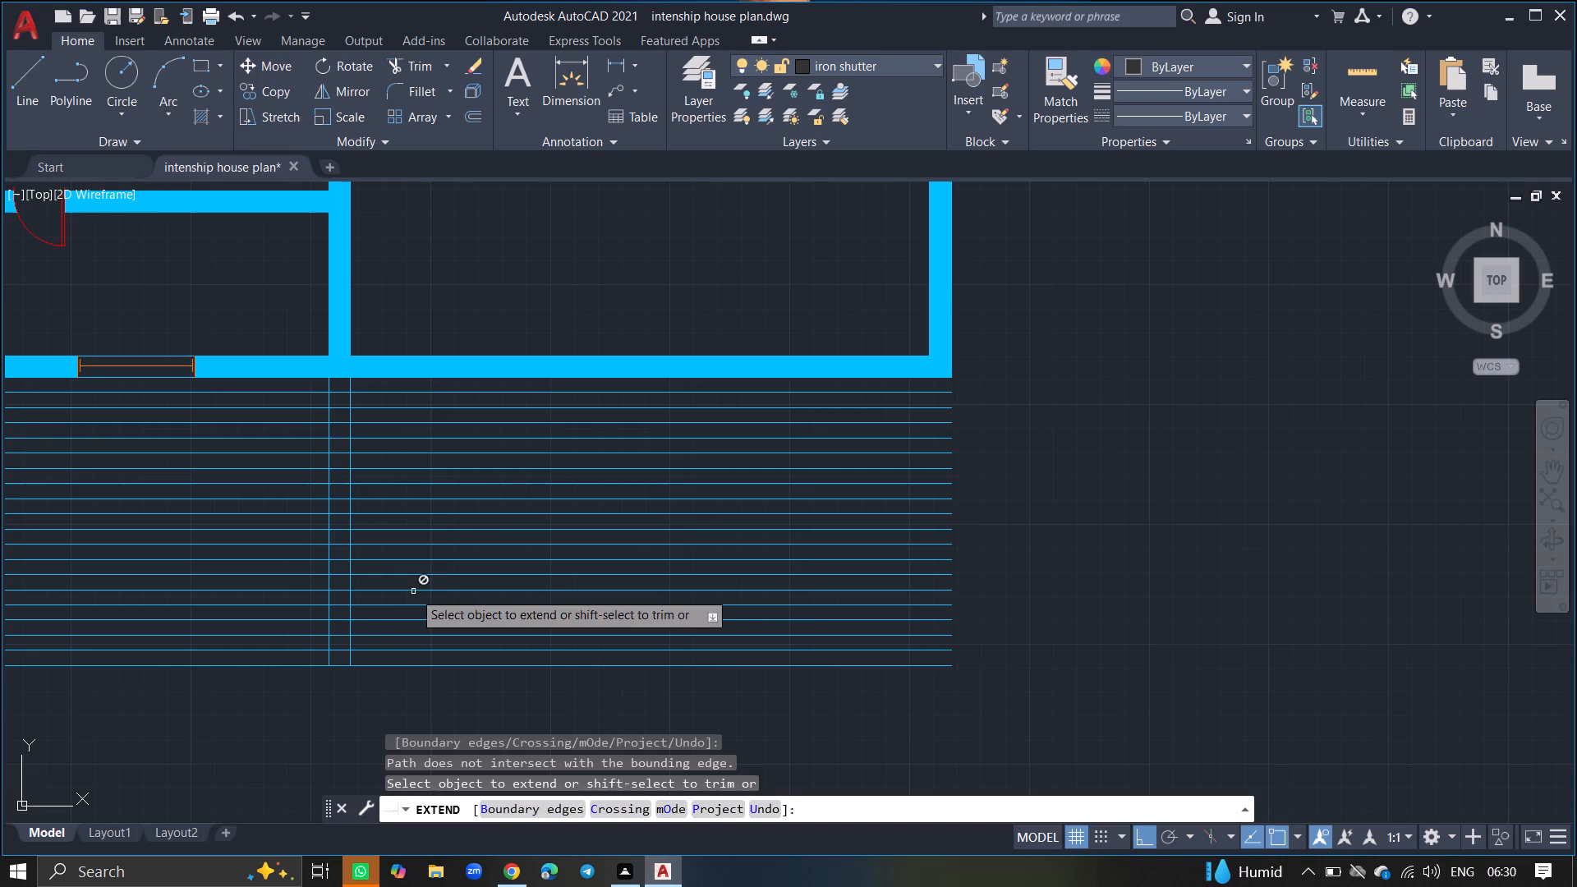
pyautogui.press('Return')
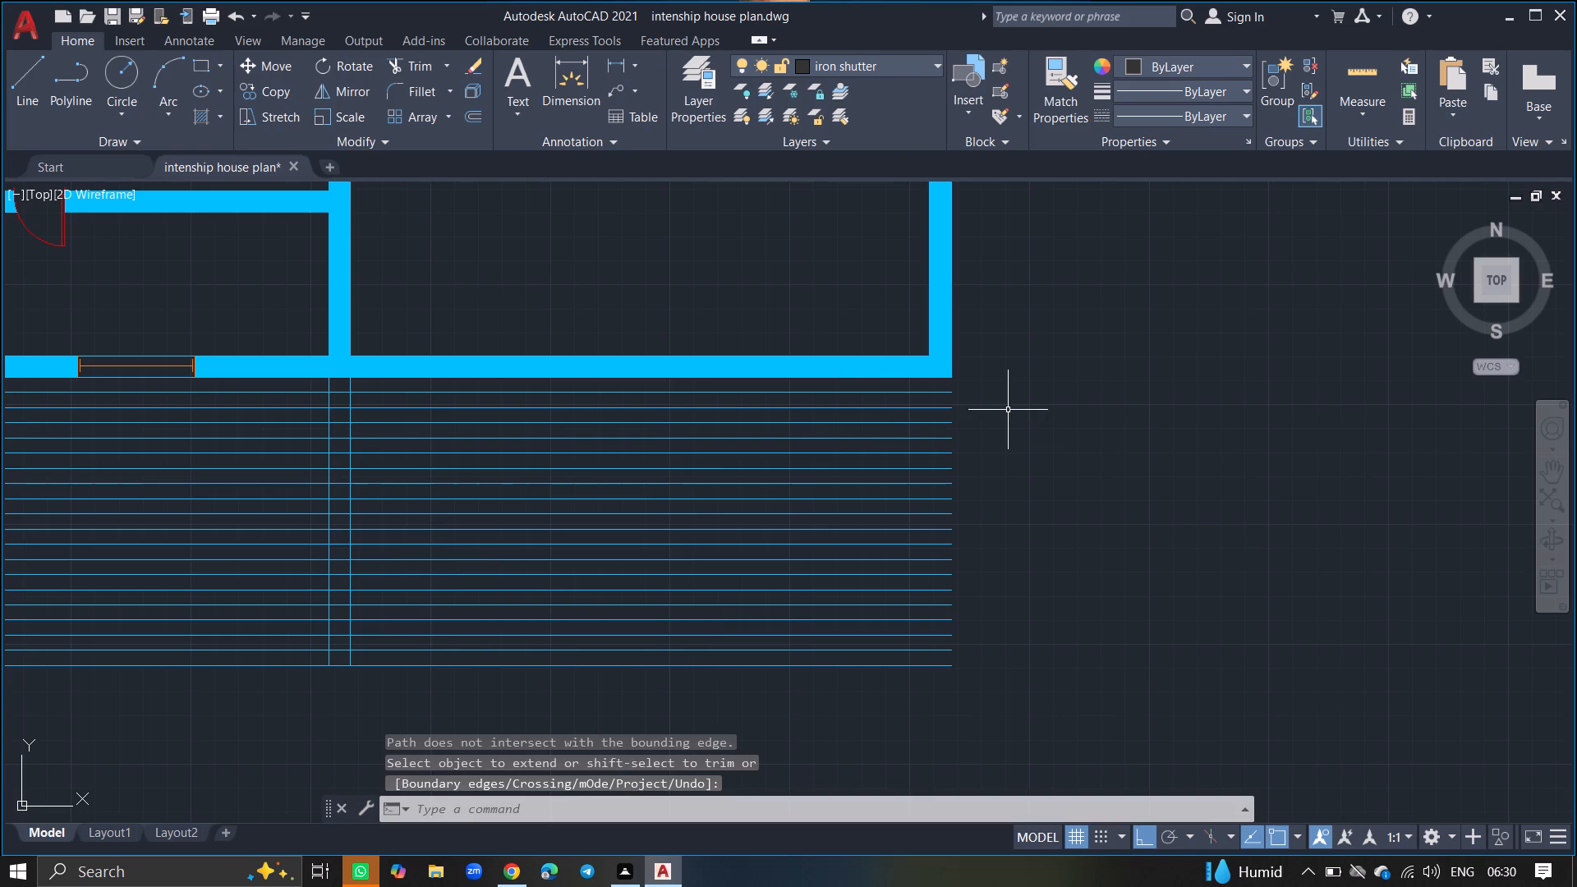
# Draw a vertical line from the large room's bottom outer east corner down to the east end of the lowest array line.
pyautogui.press('l')
pyautogui.press('Return')
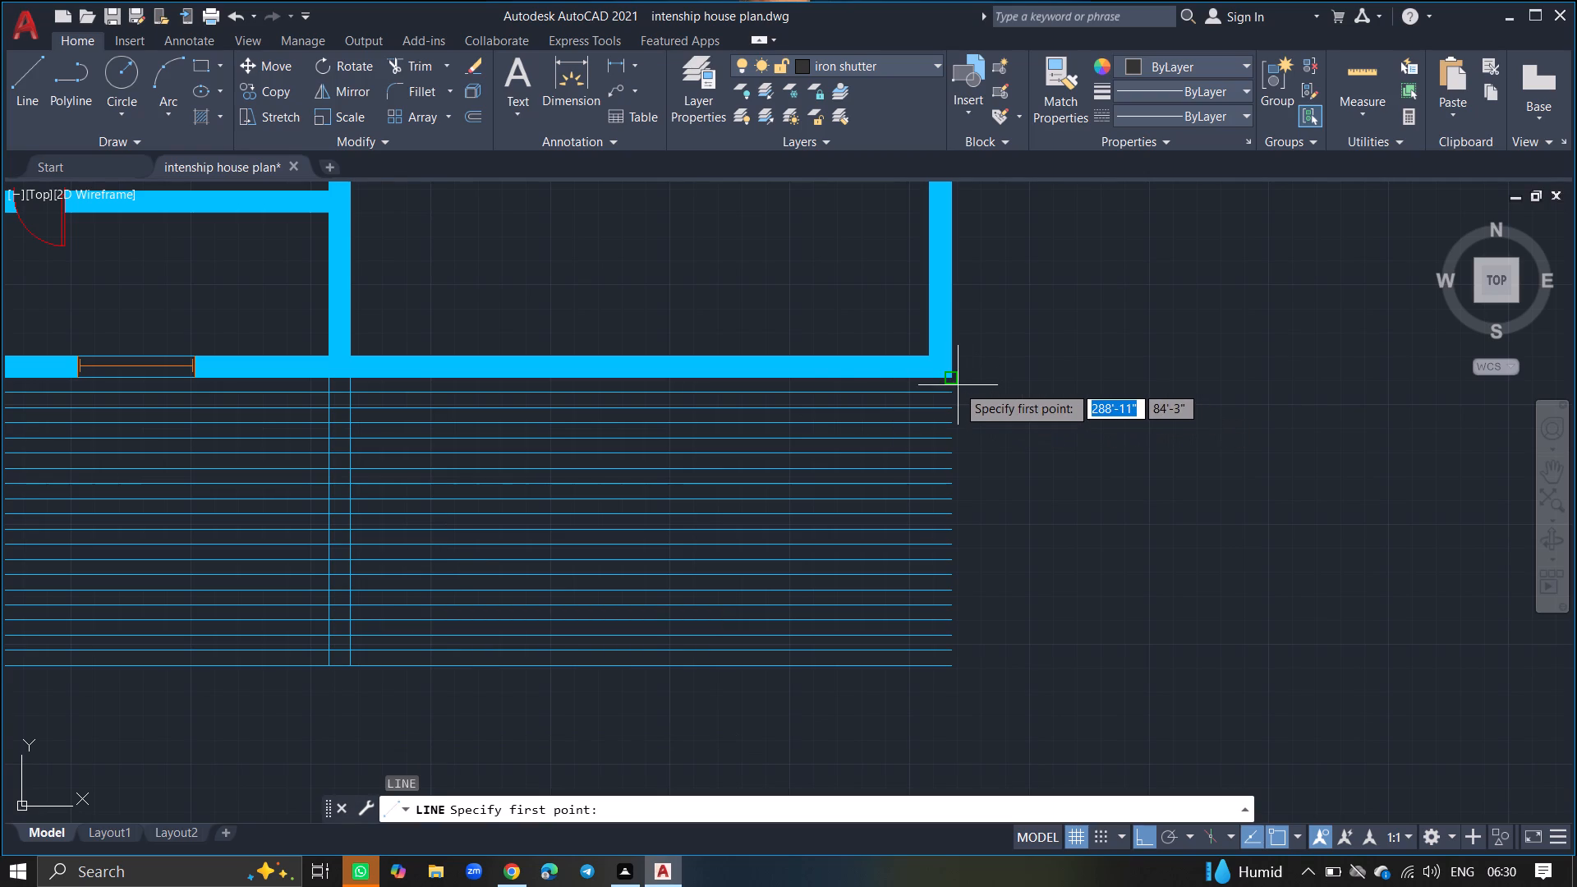
pyautogui.moveTo(953, 381); pyautogui.dragTo(954, 566)
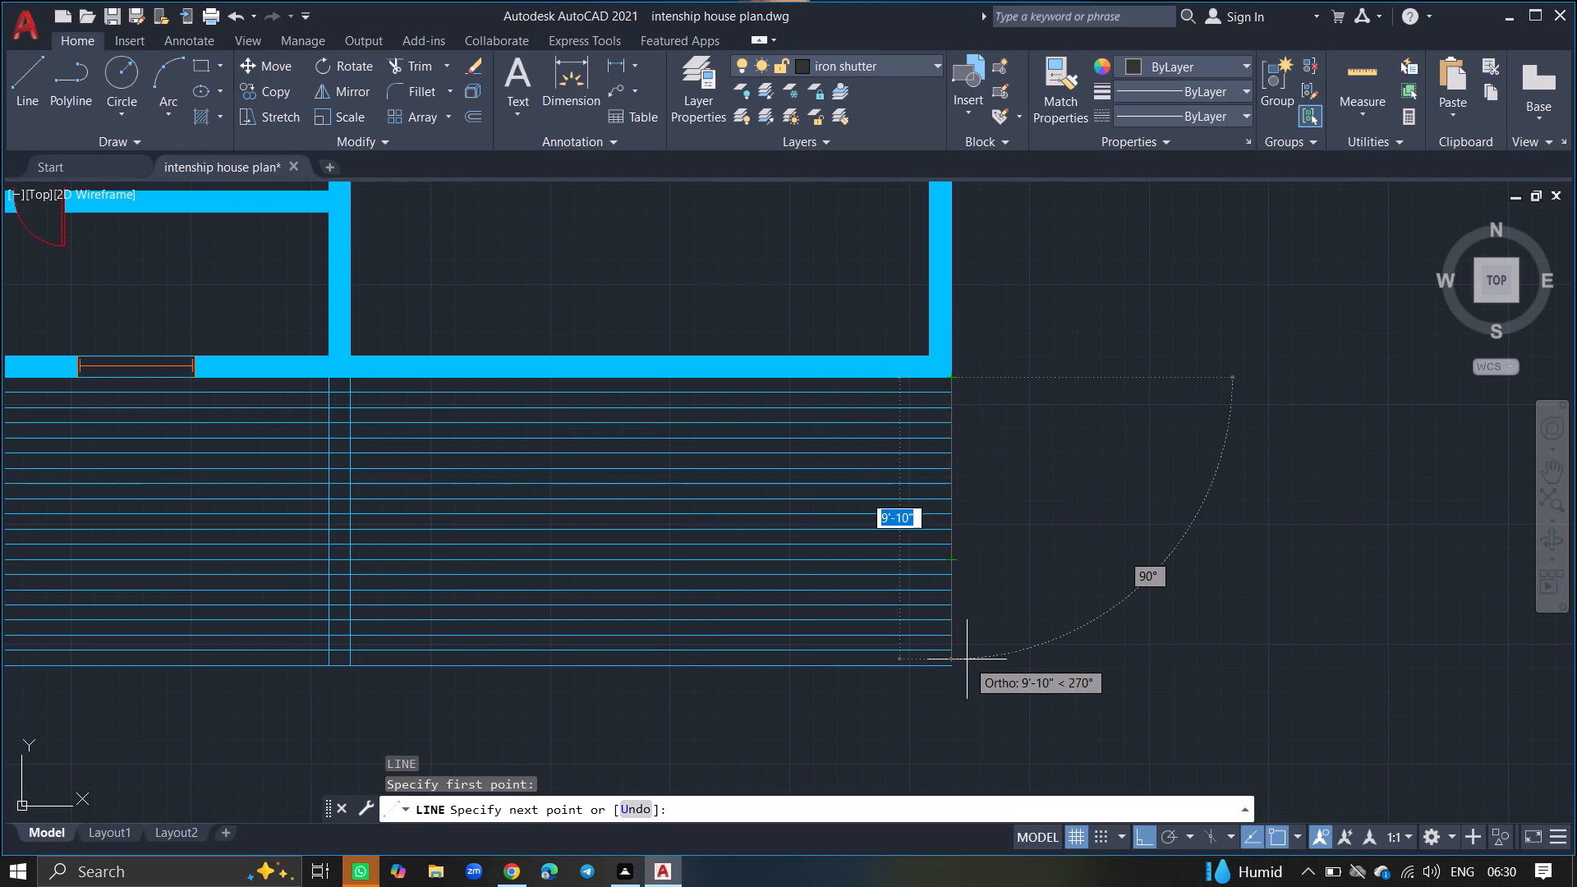
pyautogui.click(952, 669)
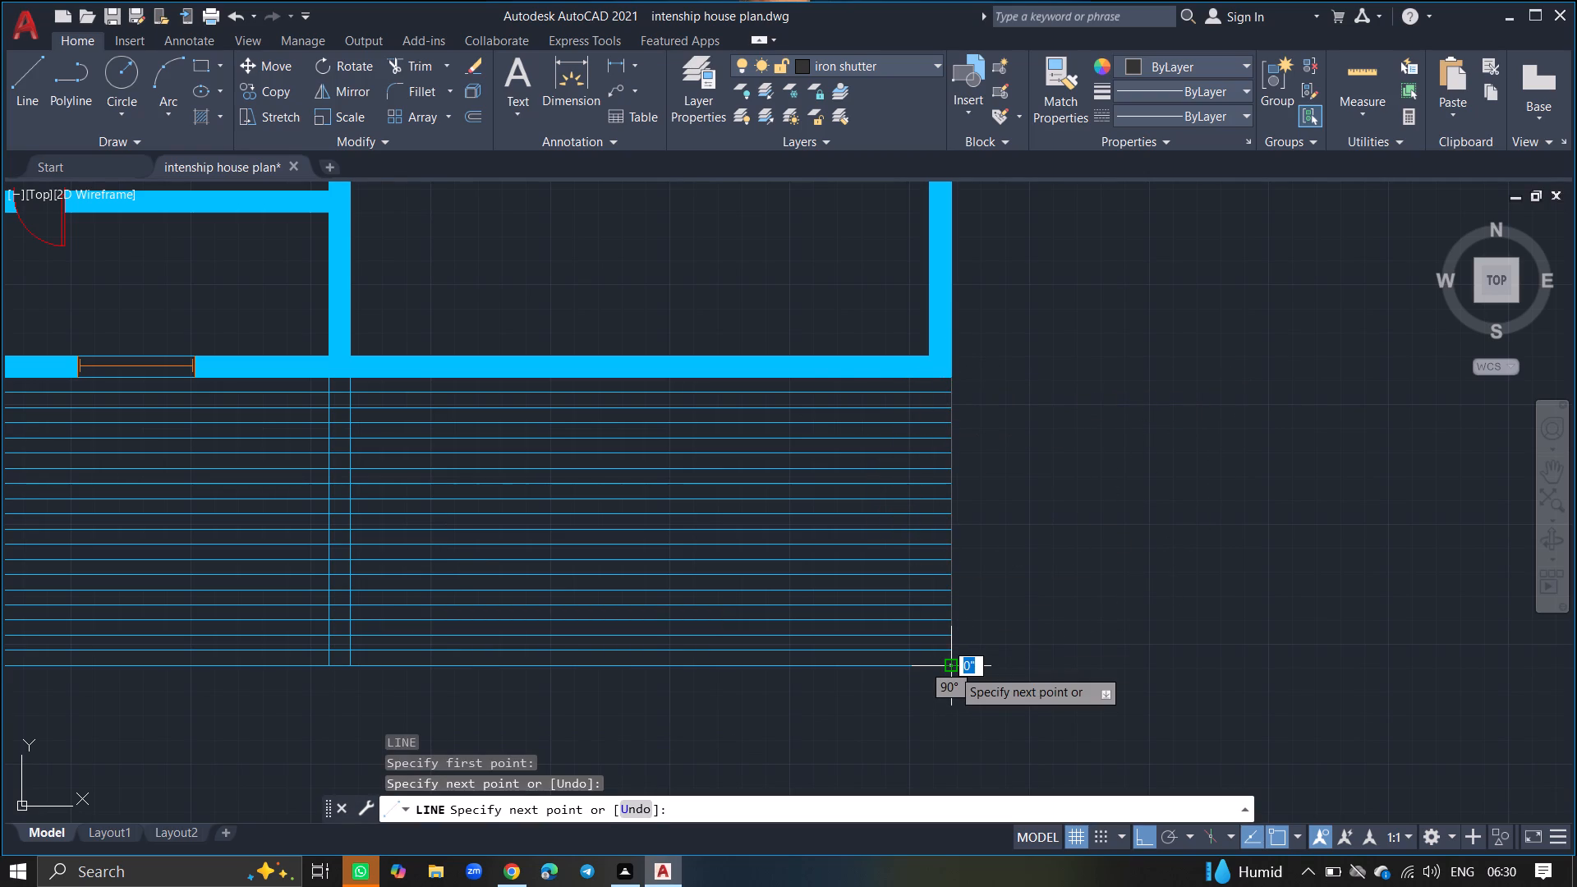
pyautogui.press('Return')
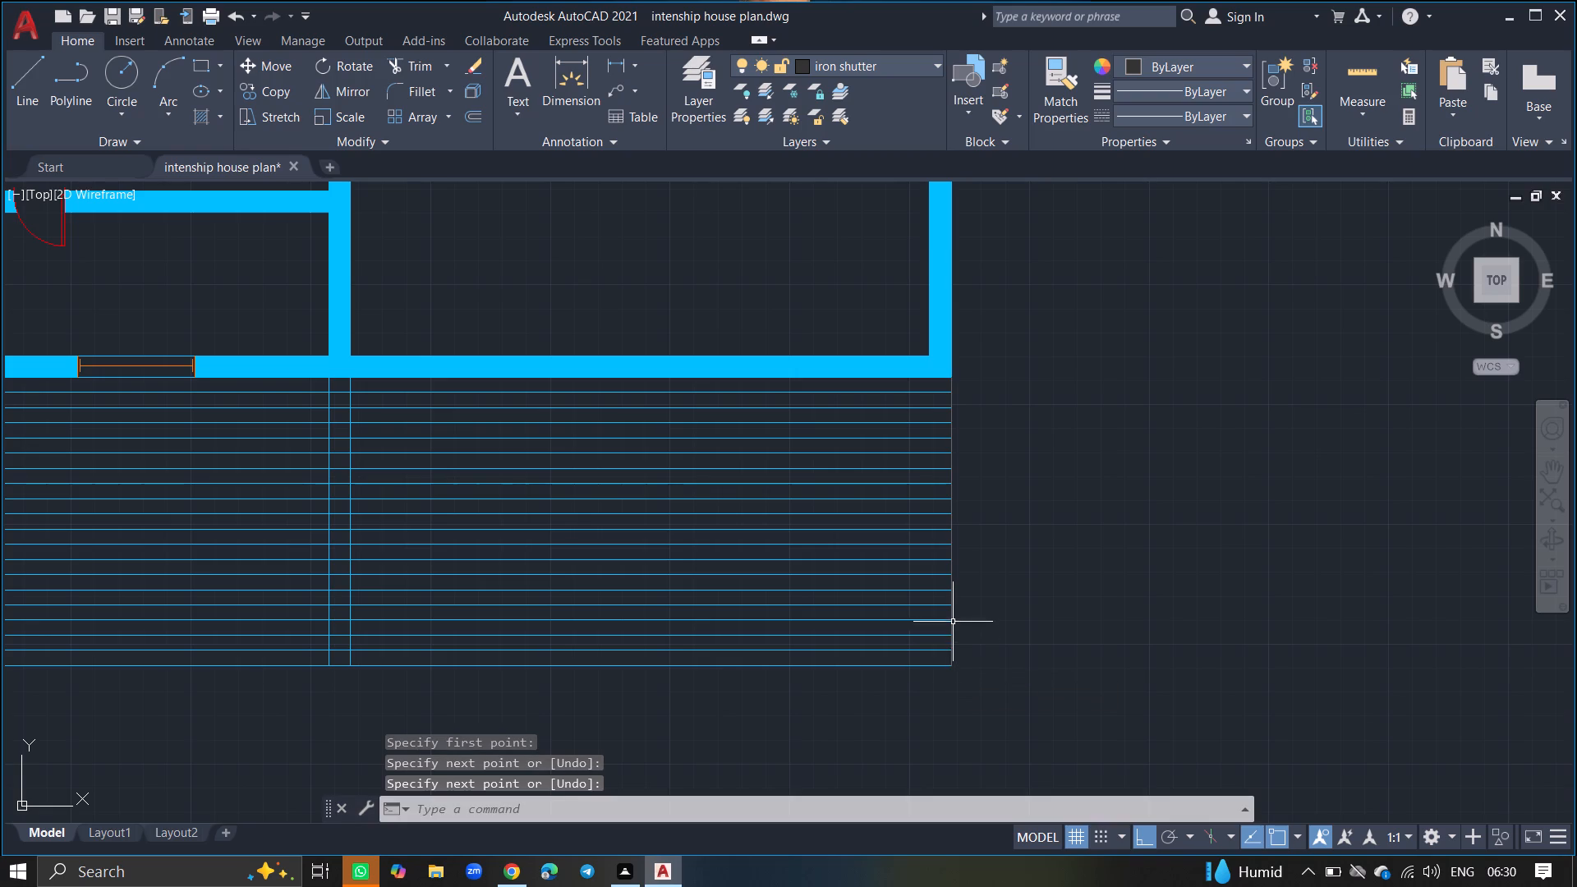
# Move the closing line at the east end and all the horizontal array lines to the iron shutter layer.
pyautogui.click(953, 621)
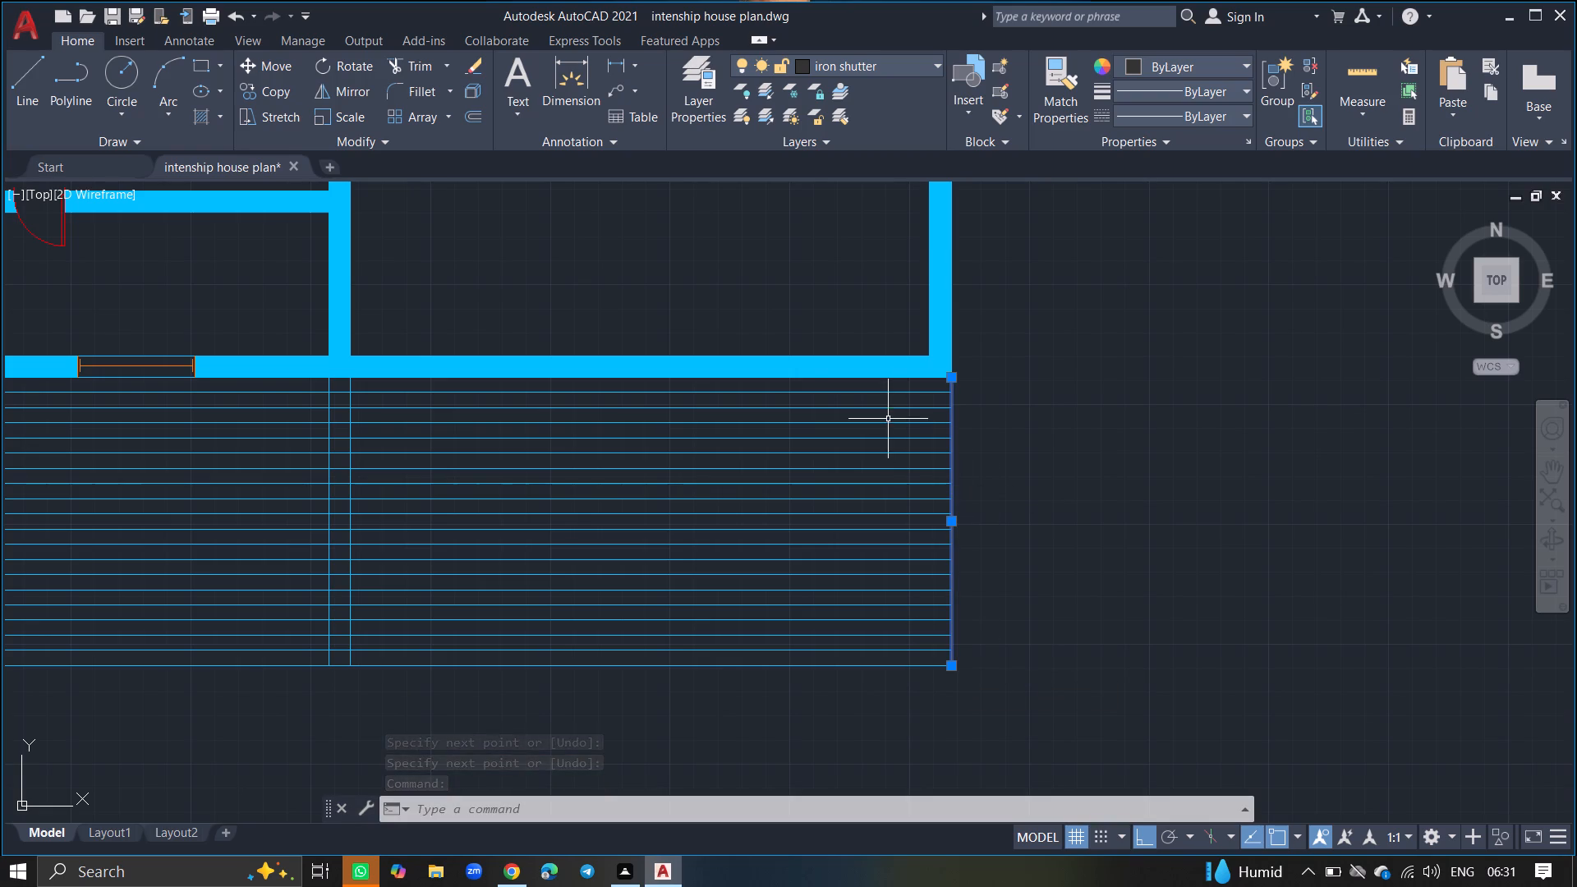
pyautogui.click(886, 391)
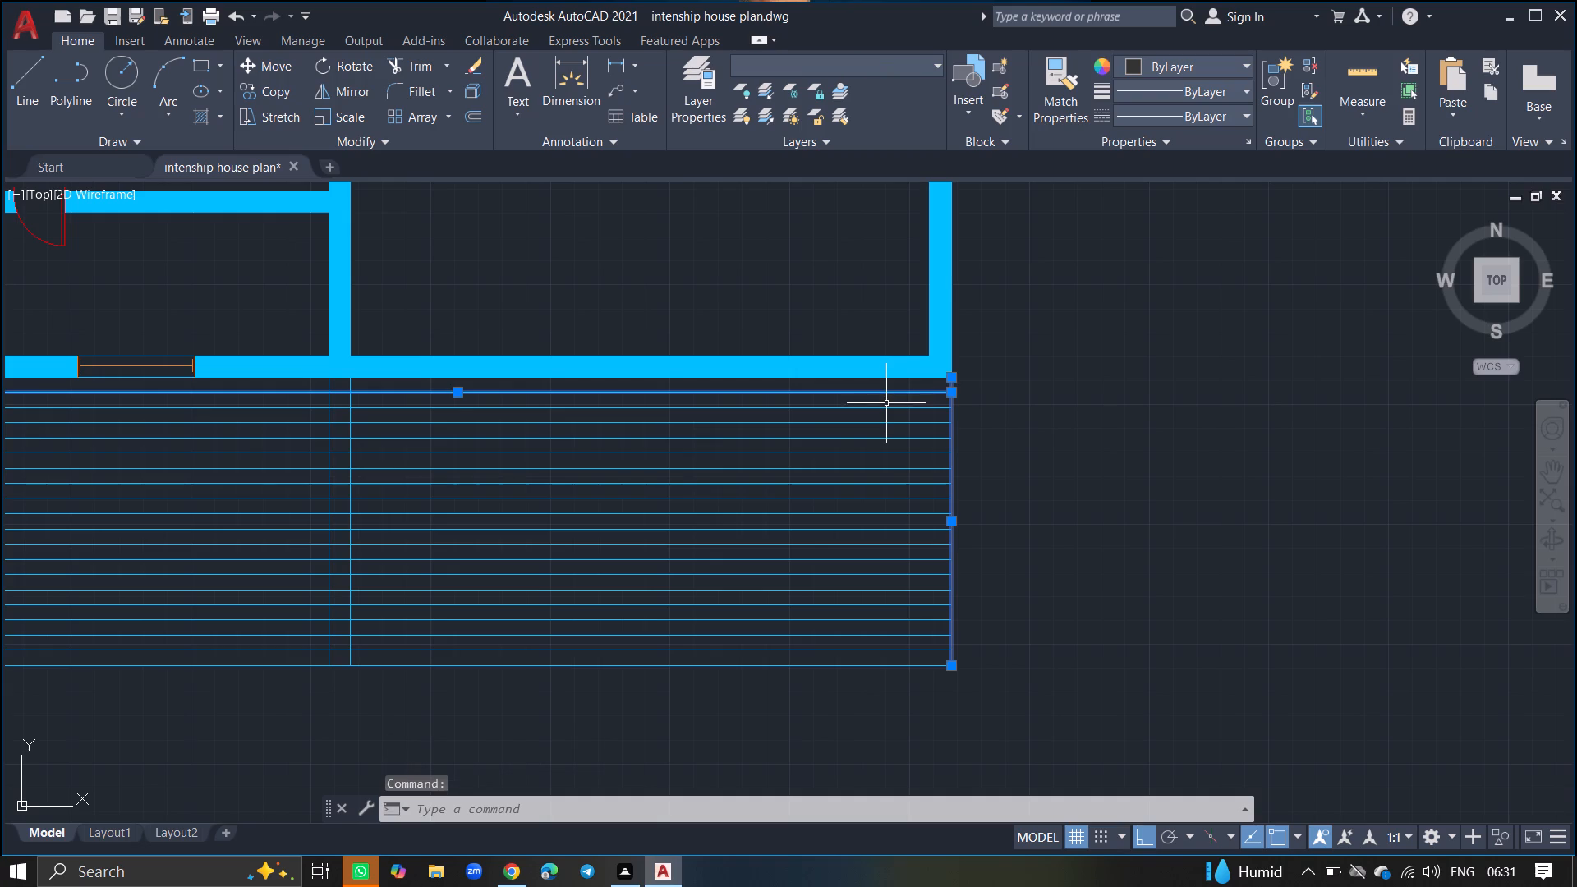
pyautogui.click(886, 407)
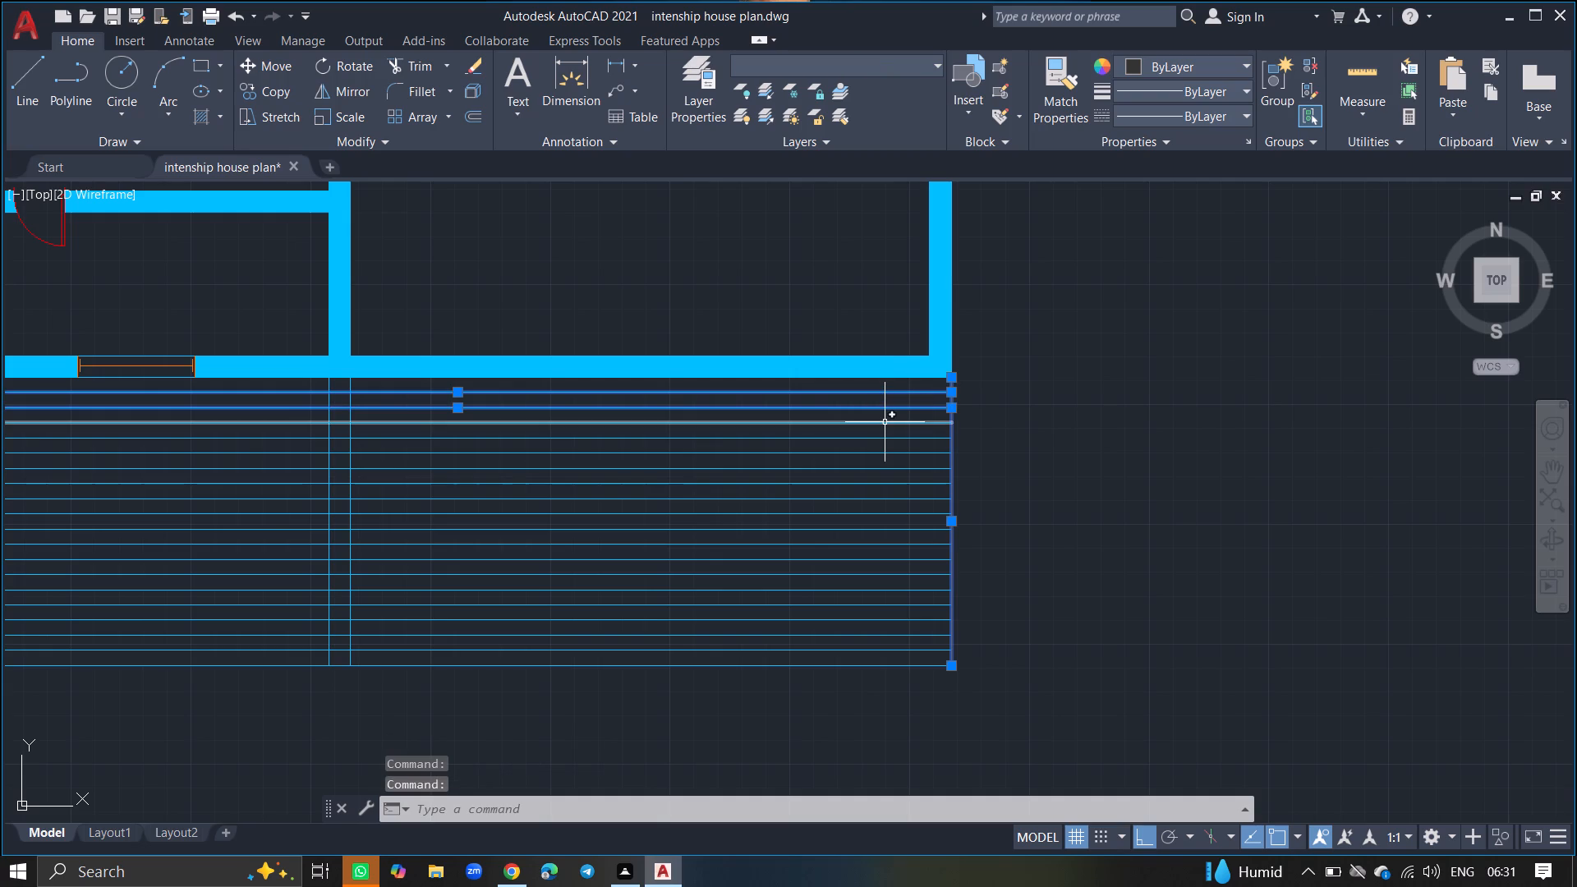
pyautogui.click(885, 422)
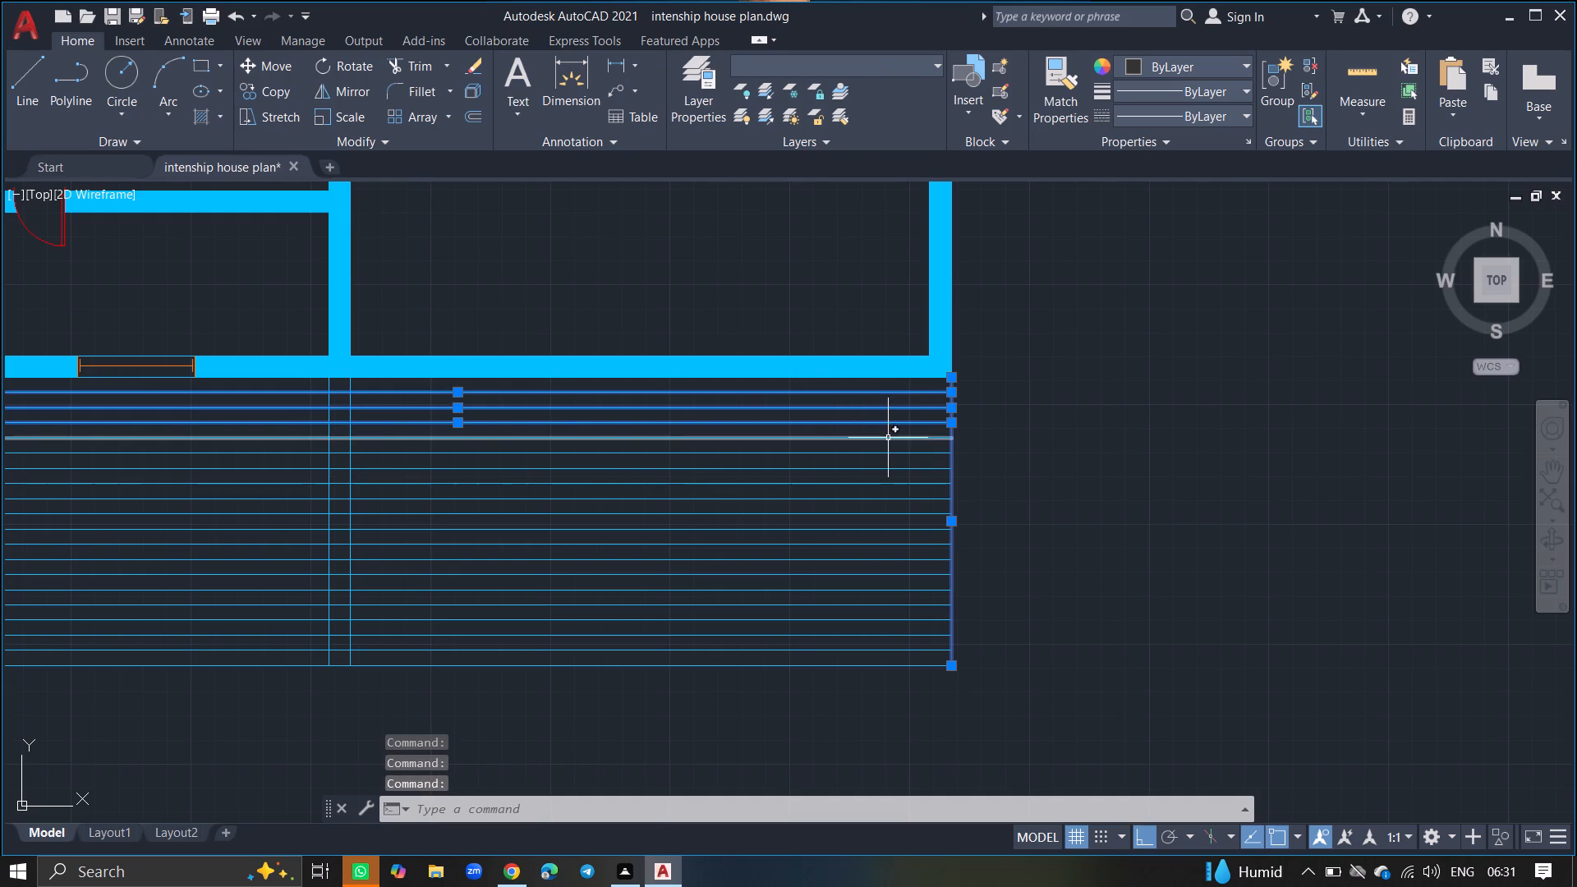
pyautogui.click(888, 438)
pyautogui.click(890, 455)
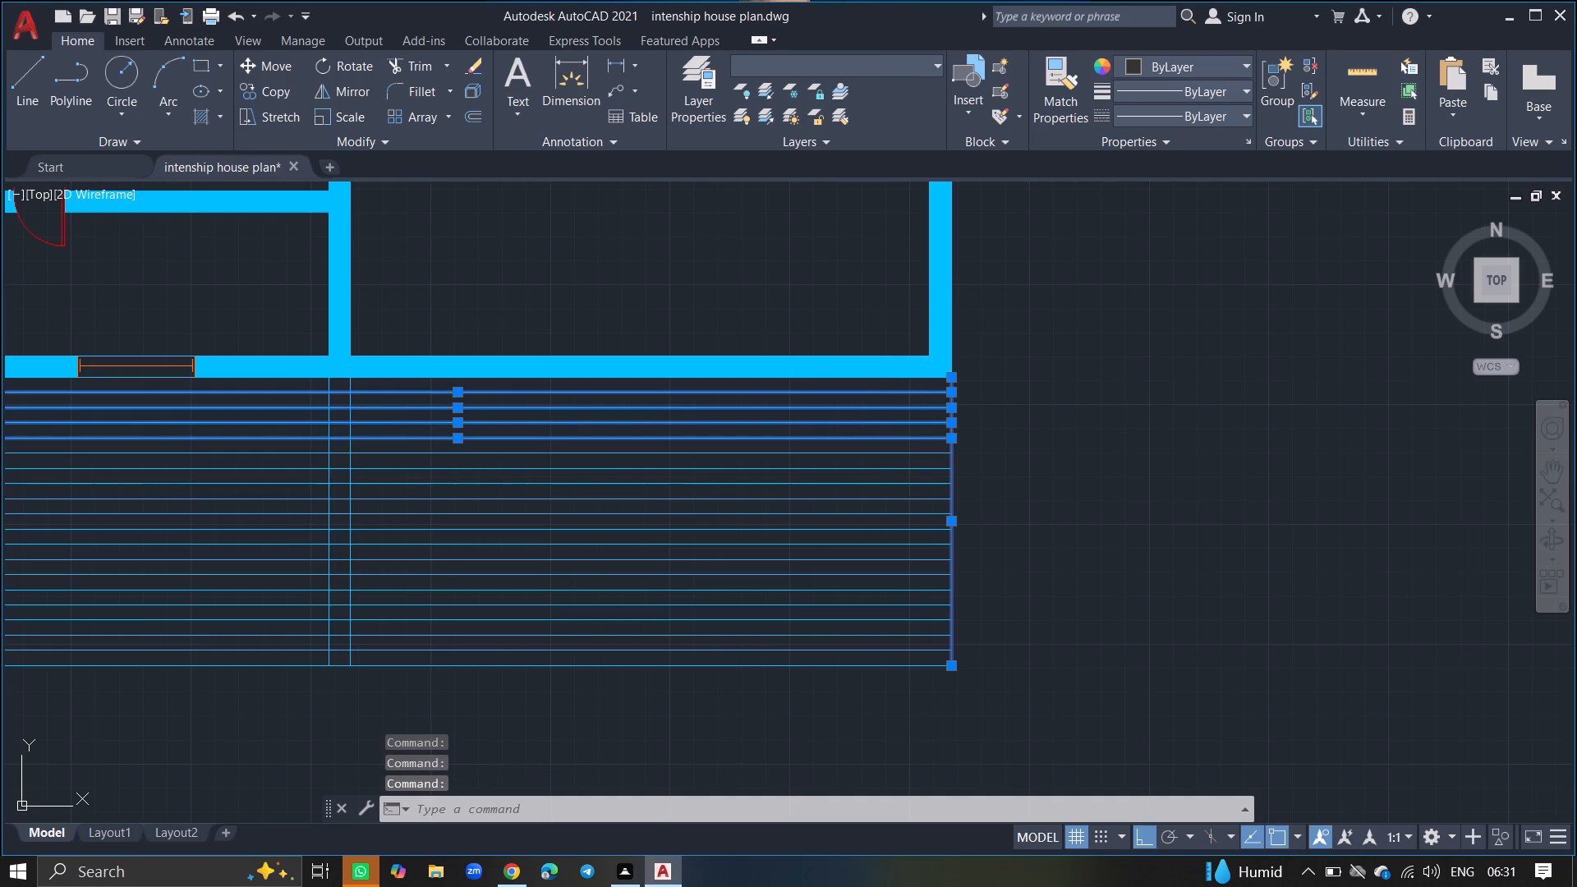
pyautogui.click(886, 468)
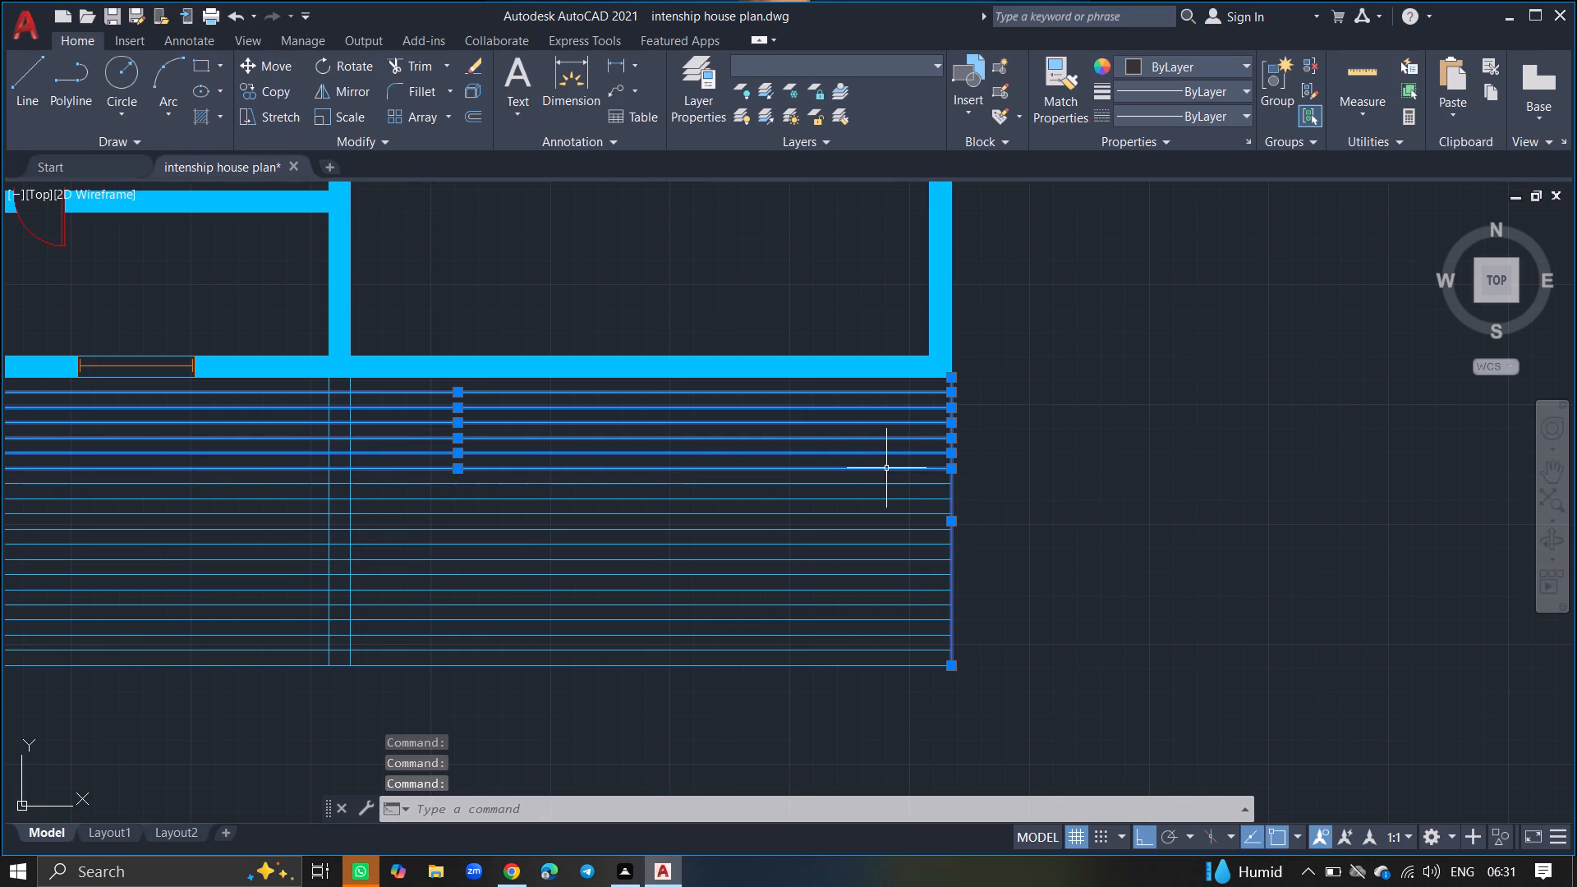
pyautogui.click(887, 481)
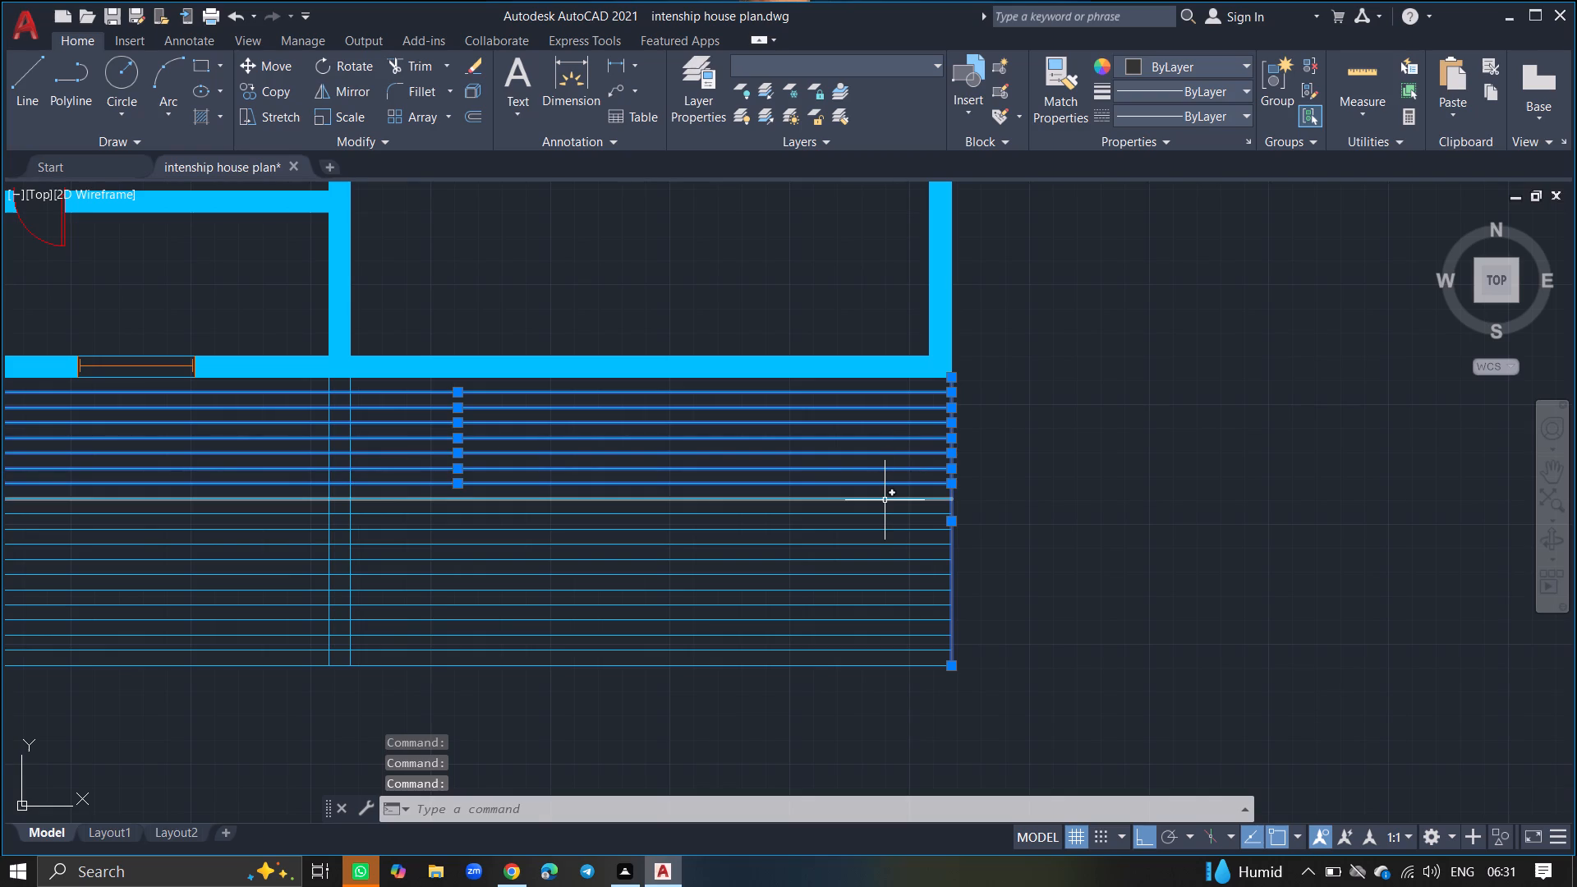
pyautogui.click(884, 500)
pyautogui.click(880, 517)
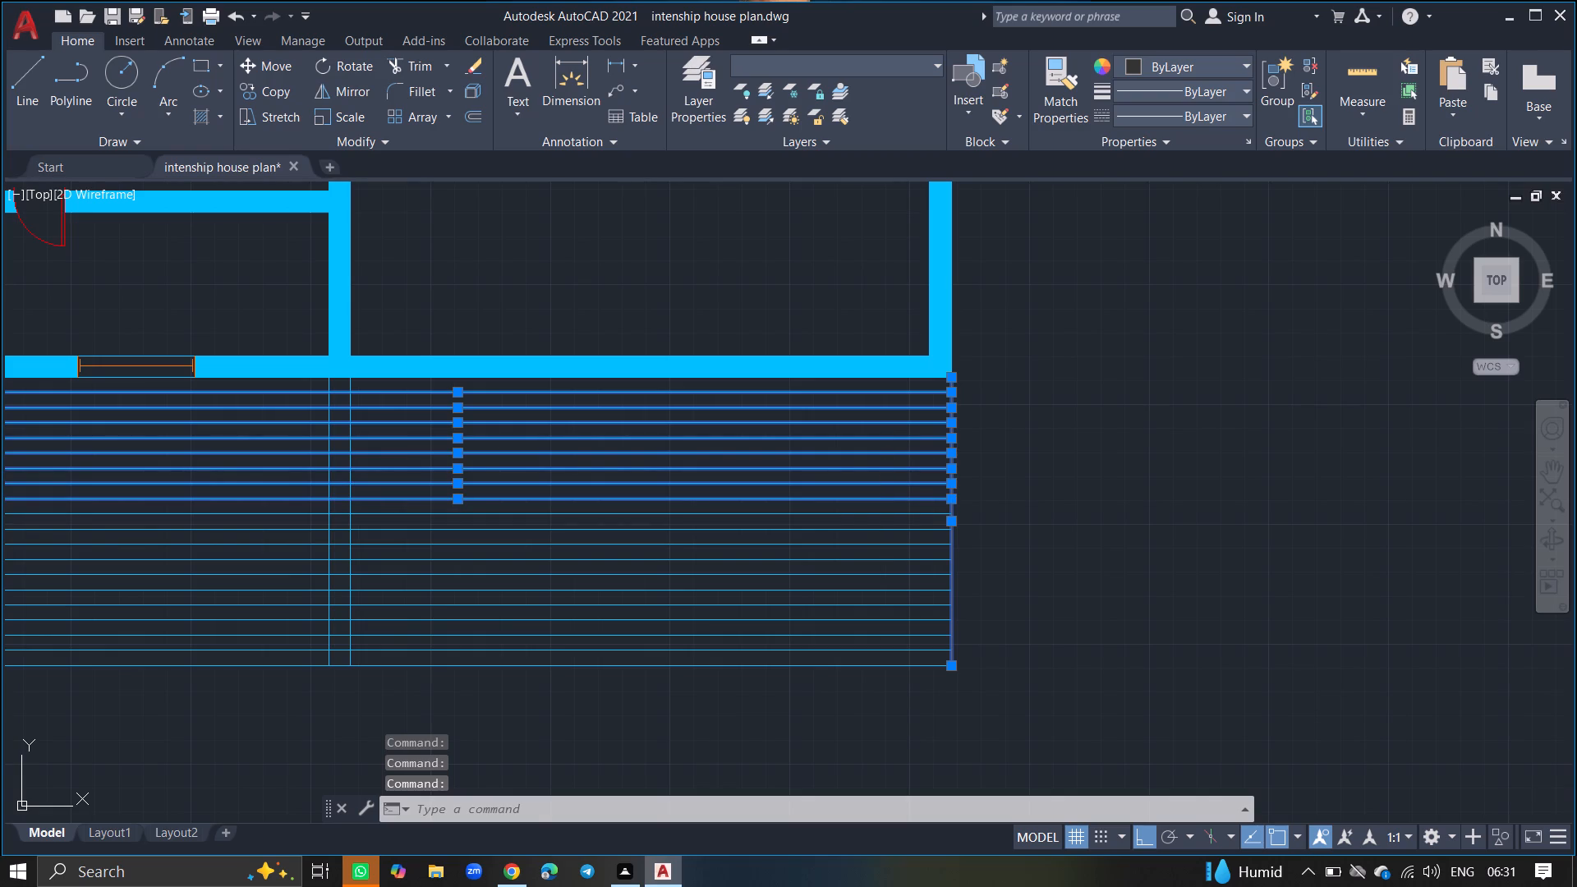
pyautogui.click(880, 530)
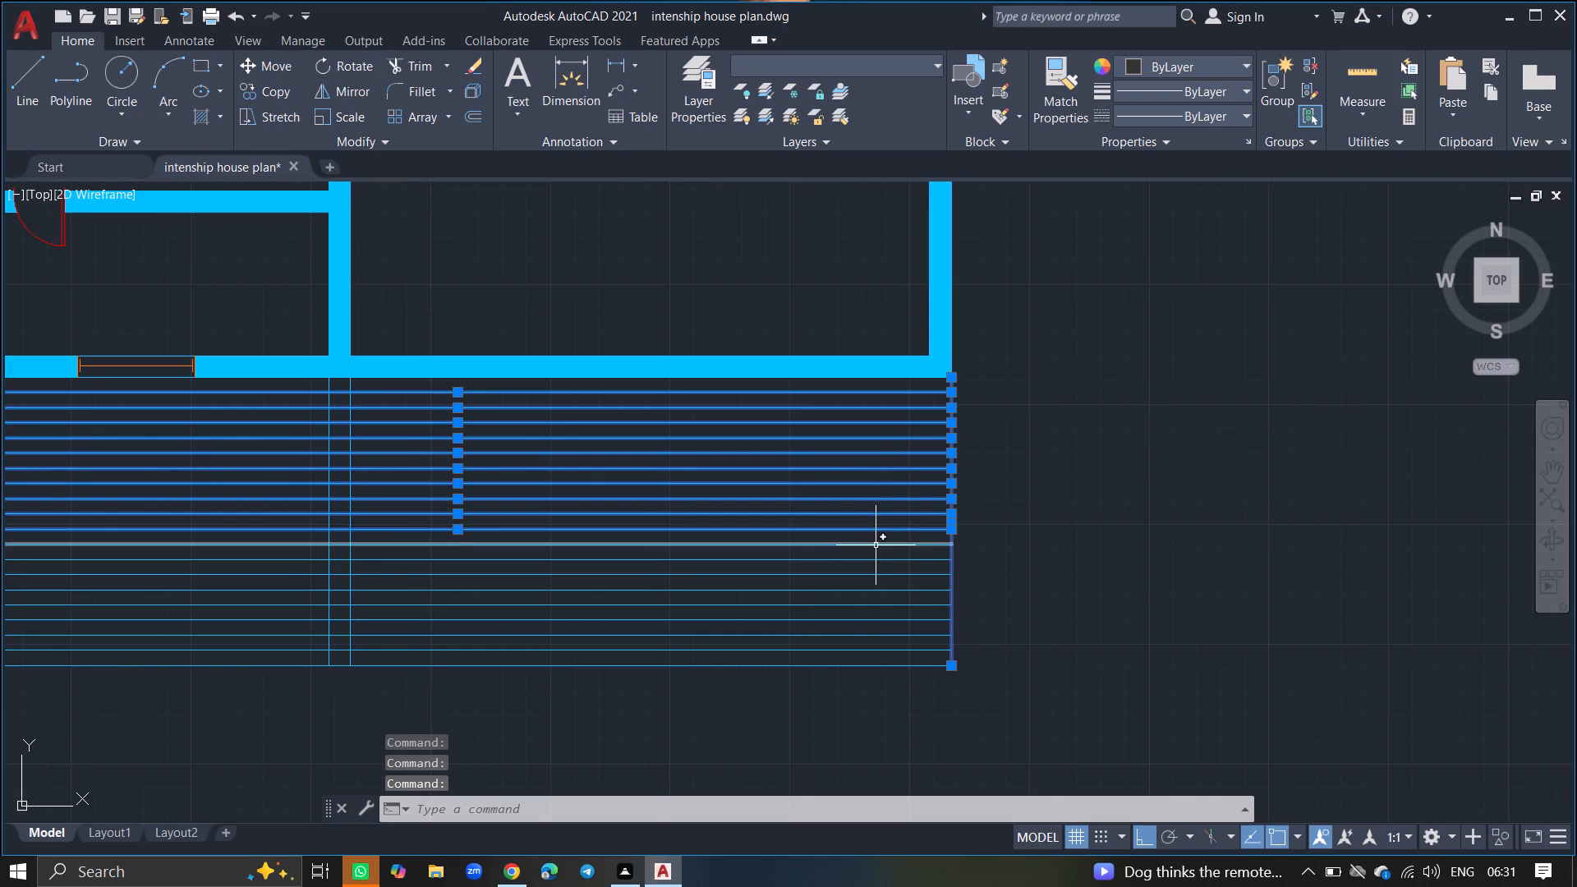
pyautogui.click(876, 545)
pyautogui.click(874, 558)
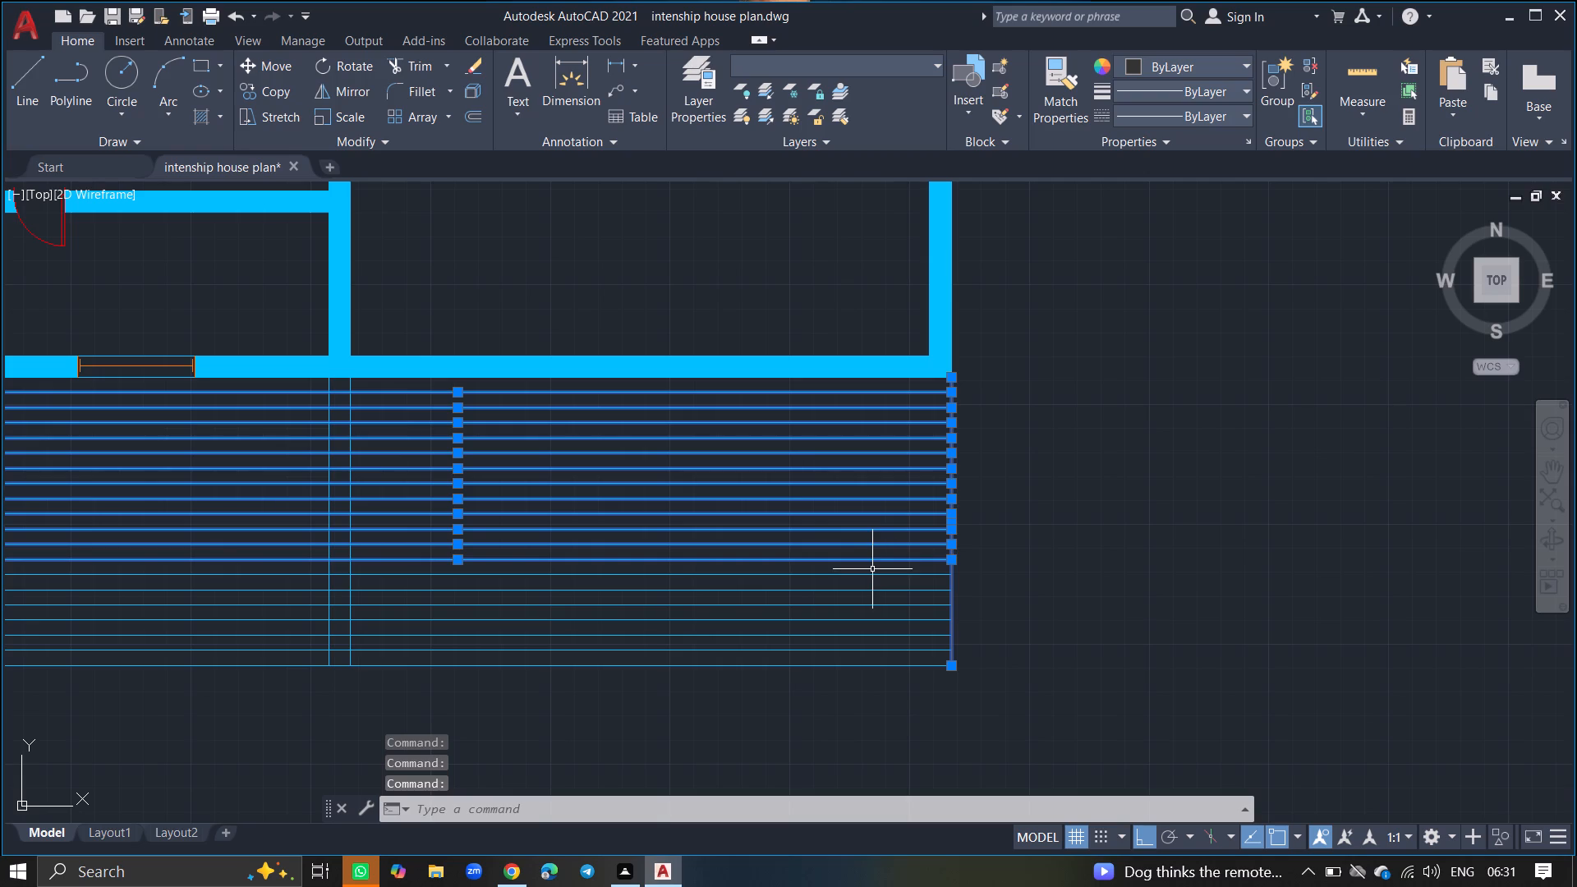
pyautogui.click(872, 574)
pyautogui.click(872, 592)
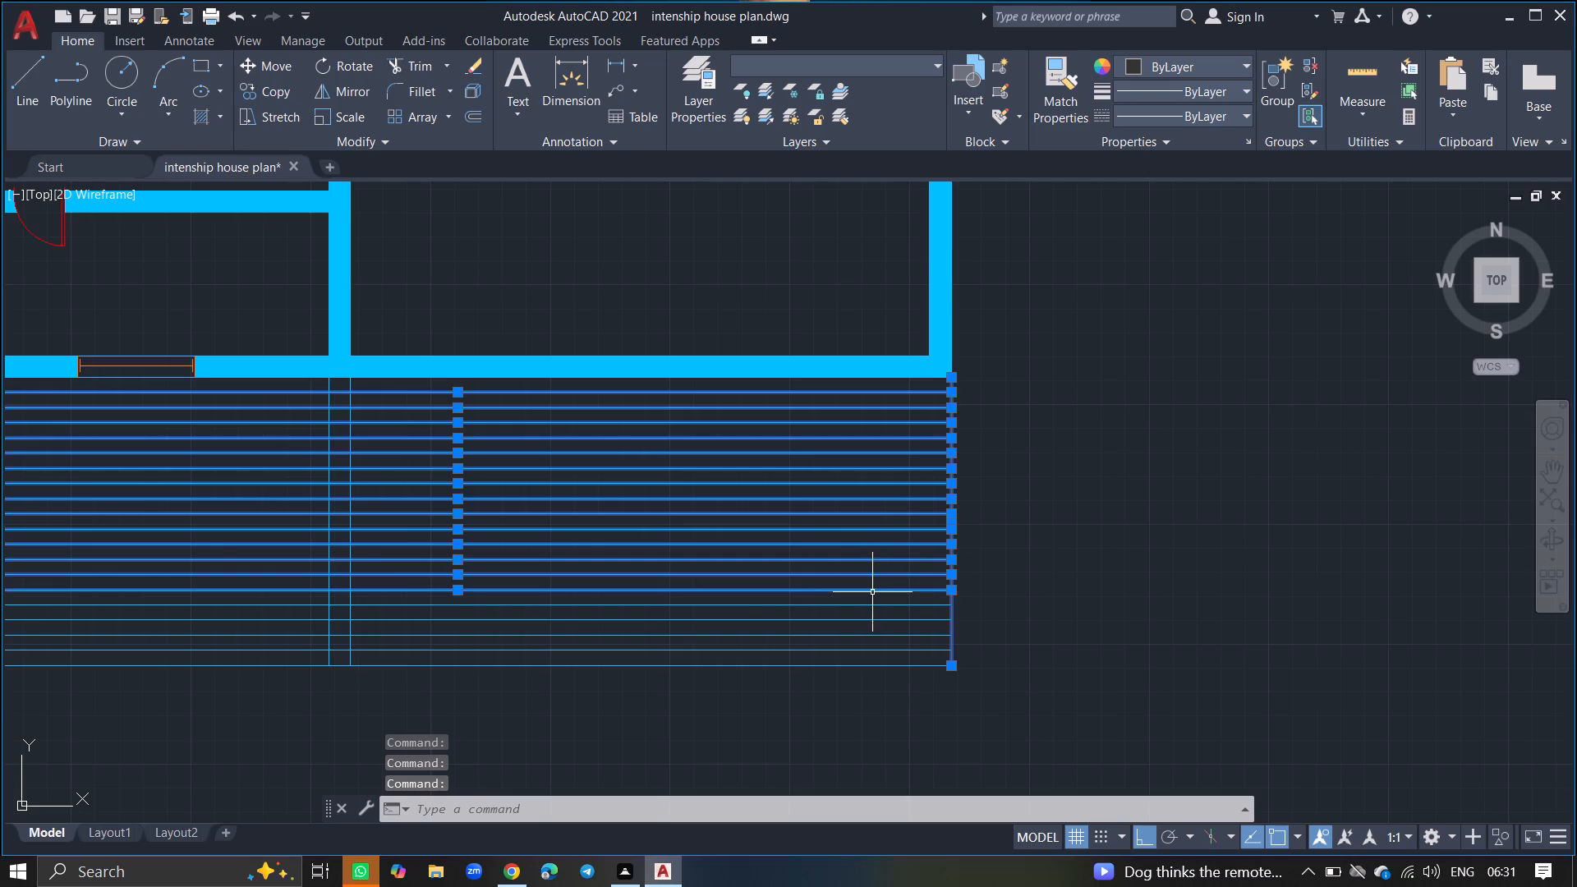
pyautogui.click(872, 595)
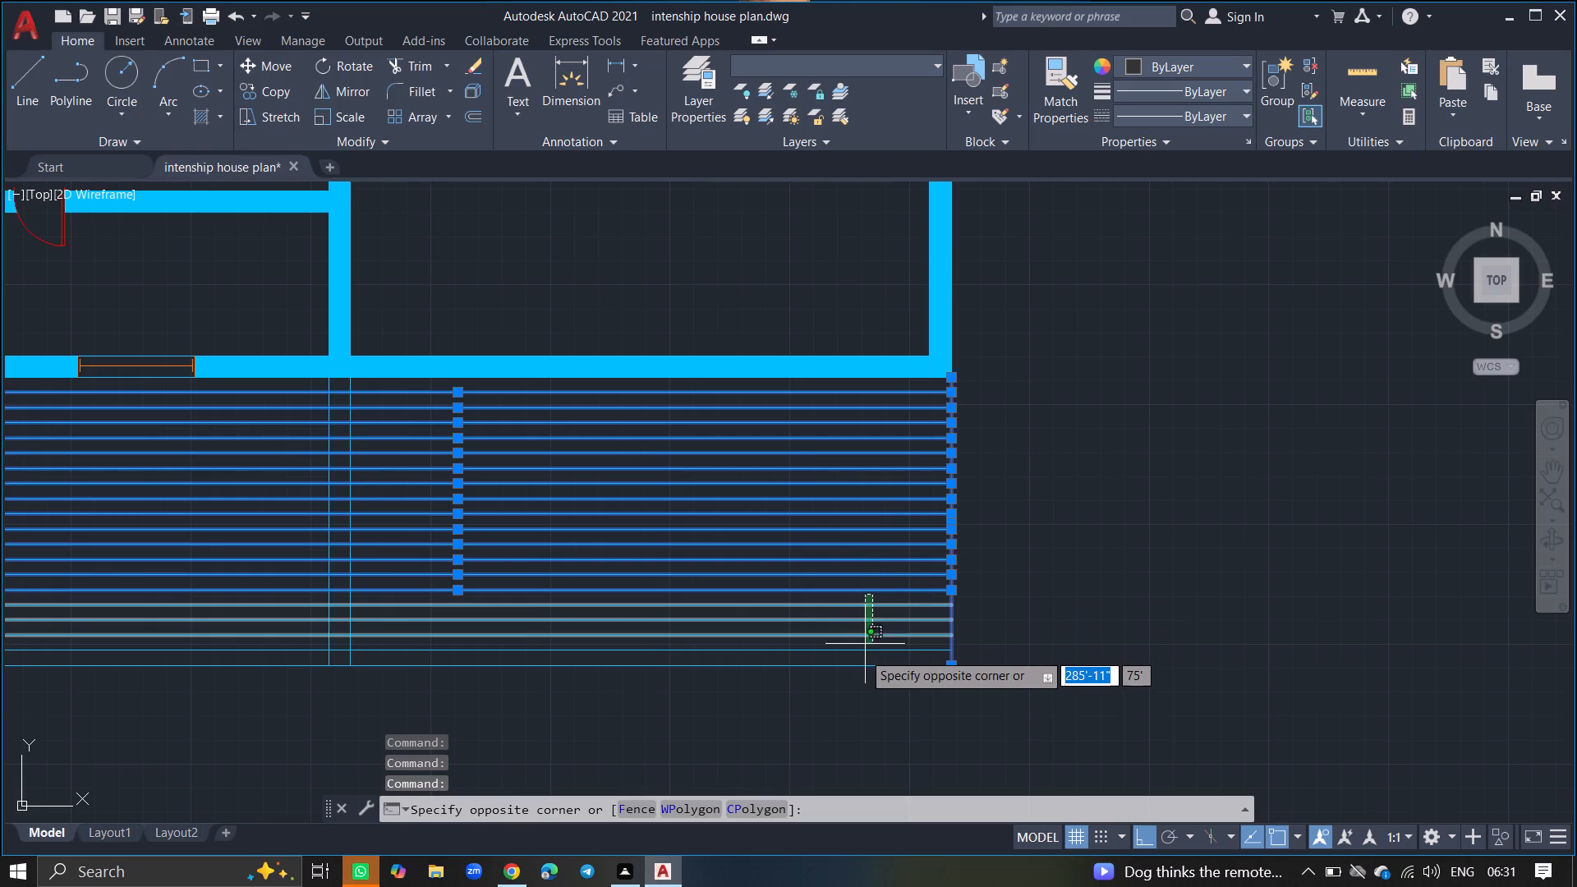
pyautogui.click(859, 669)
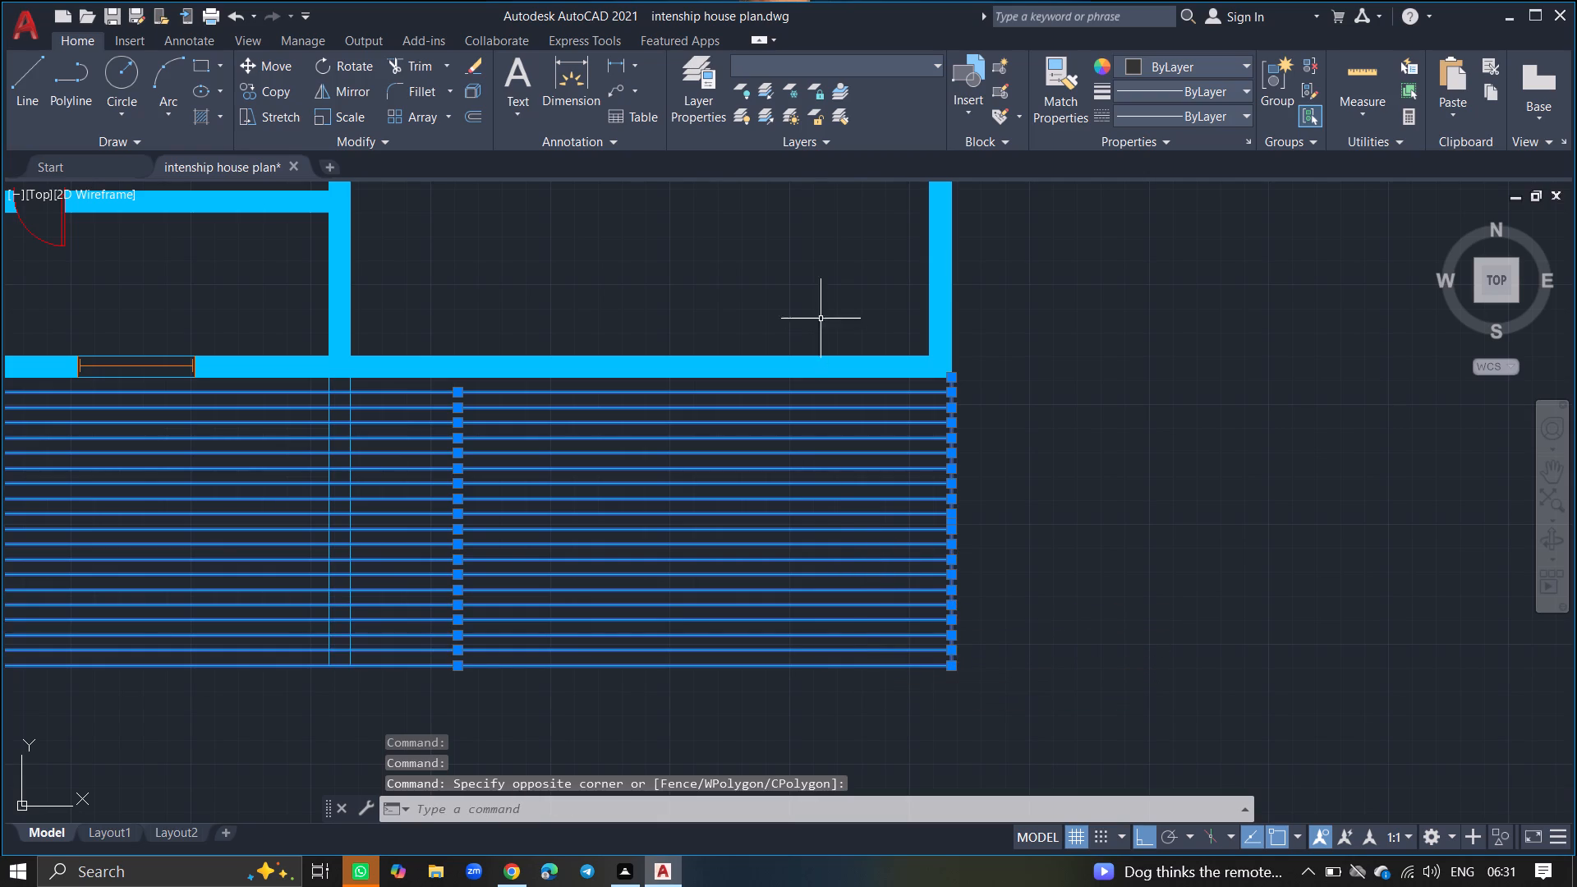
pyautogui.click(836, 63)
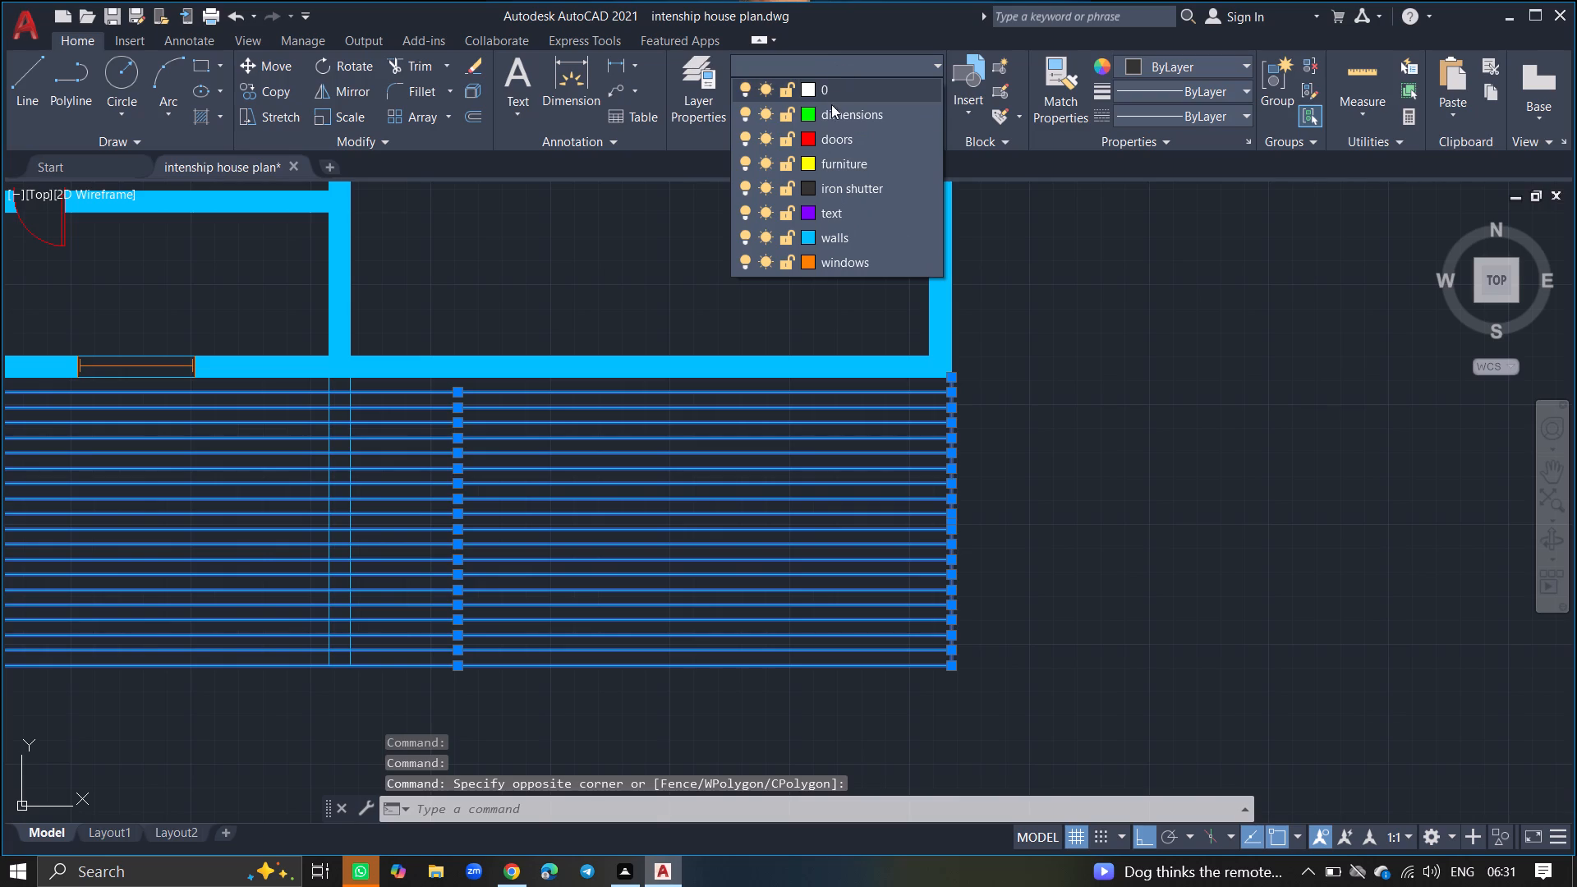
pyautogui.click(834, 187)
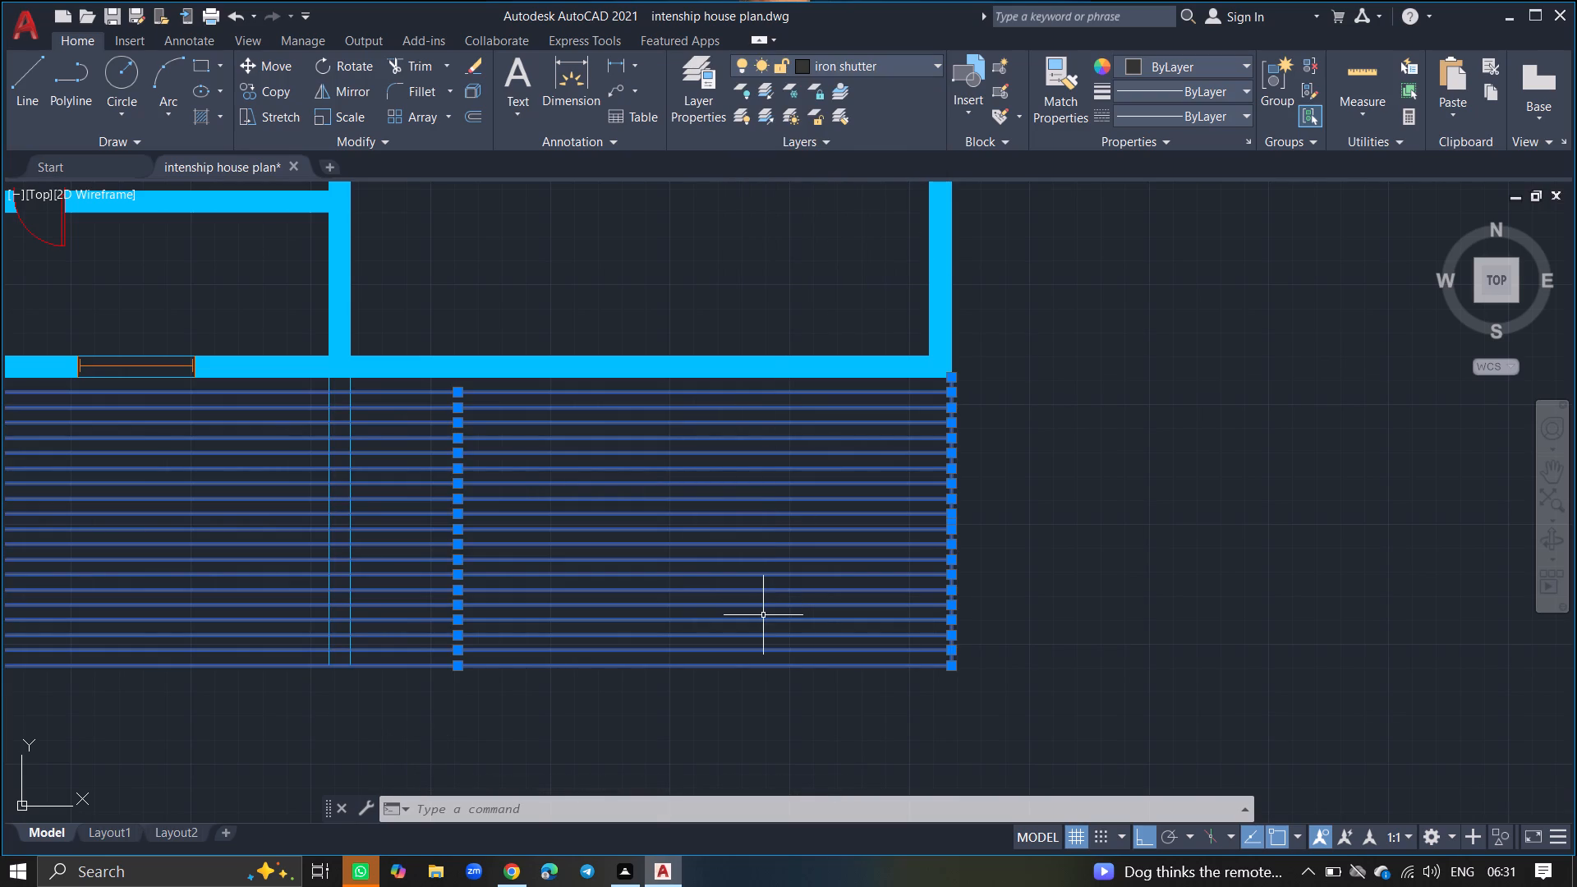
pyautogui.press('Return')
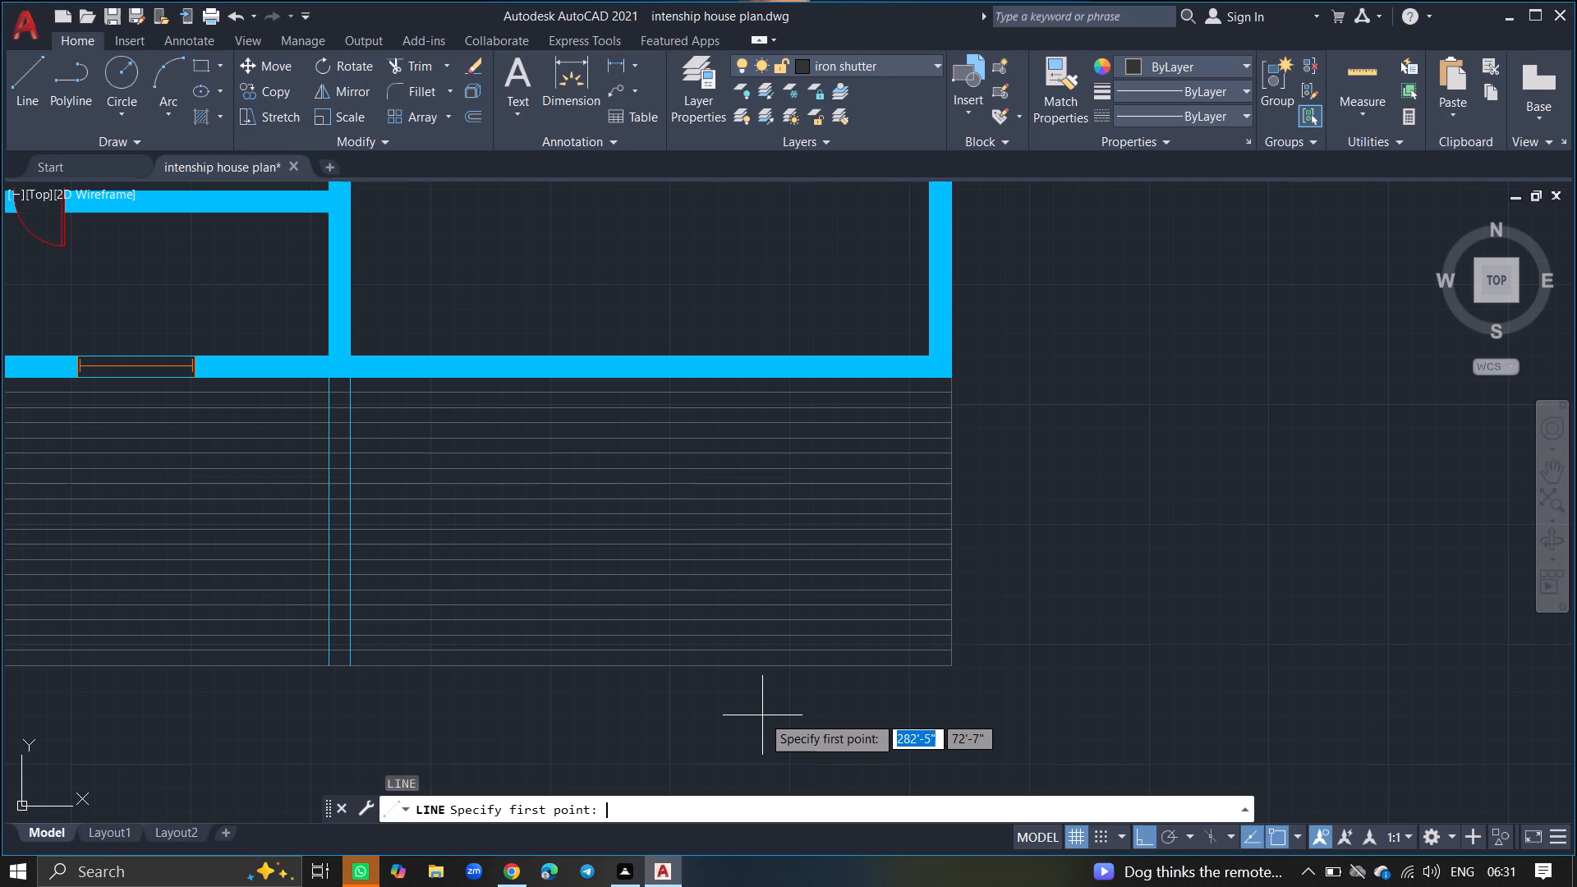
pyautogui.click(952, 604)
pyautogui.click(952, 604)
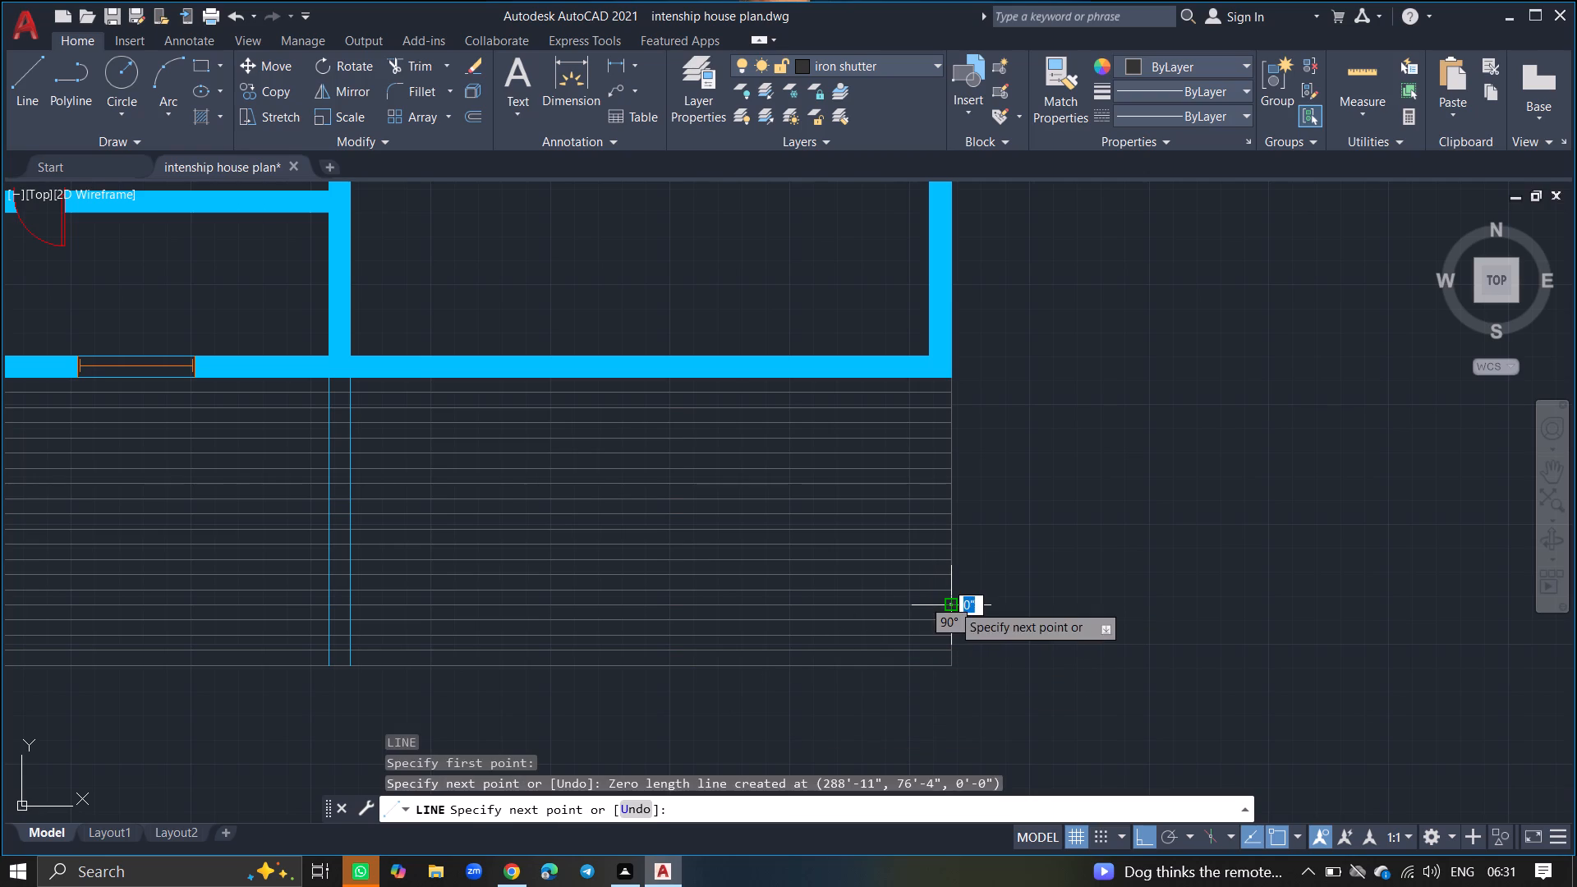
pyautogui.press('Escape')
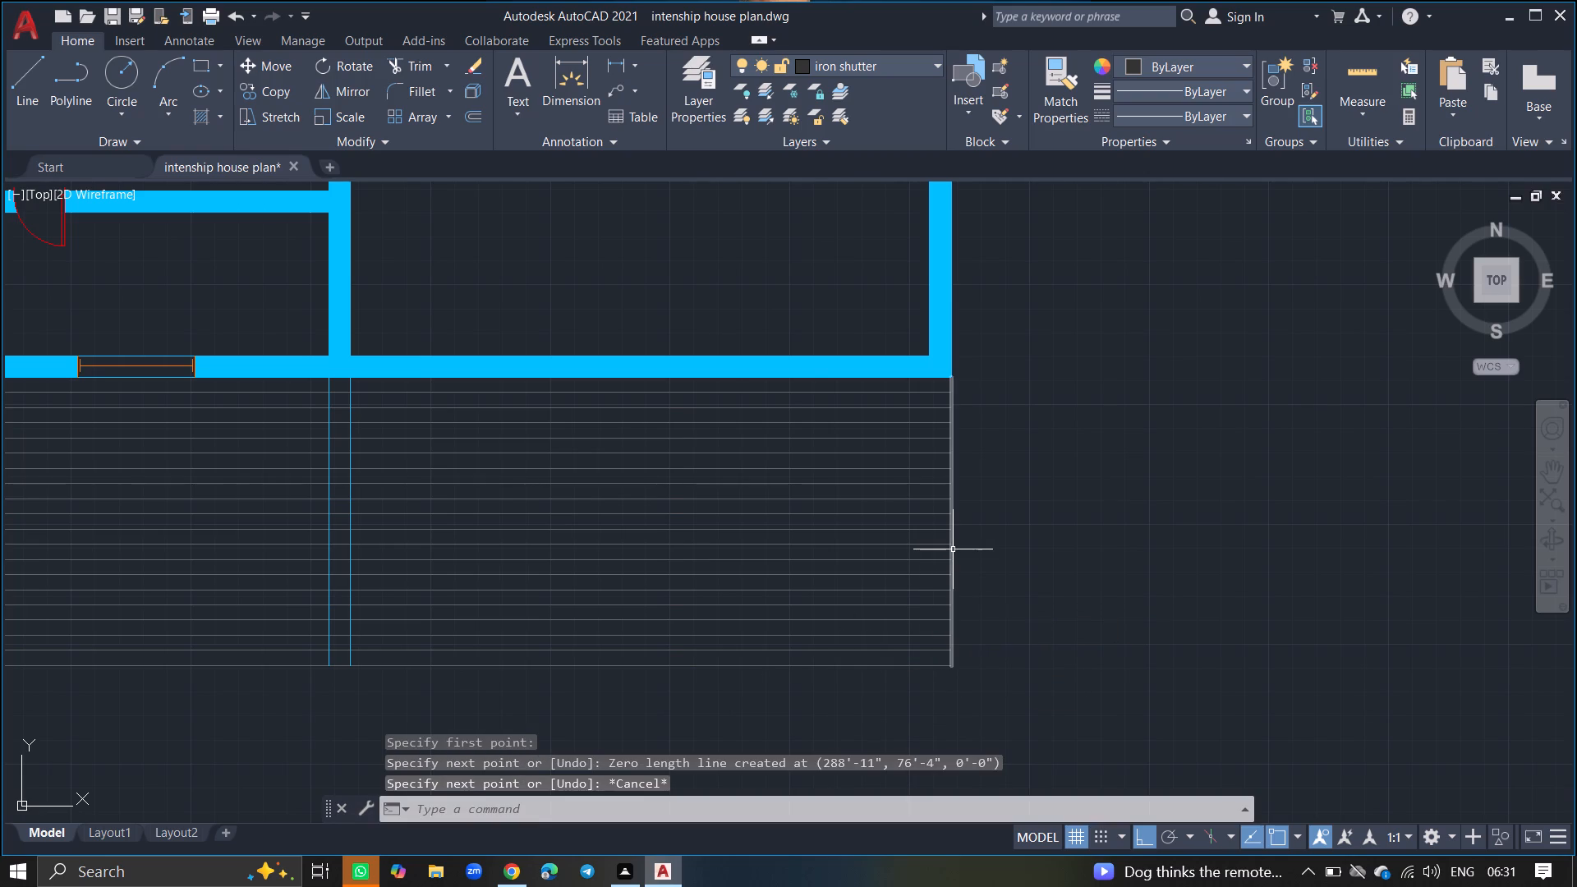
# Move the vertical closing line at the east end of the array lines to the walls layer.
pyautogui.click(953, 549)
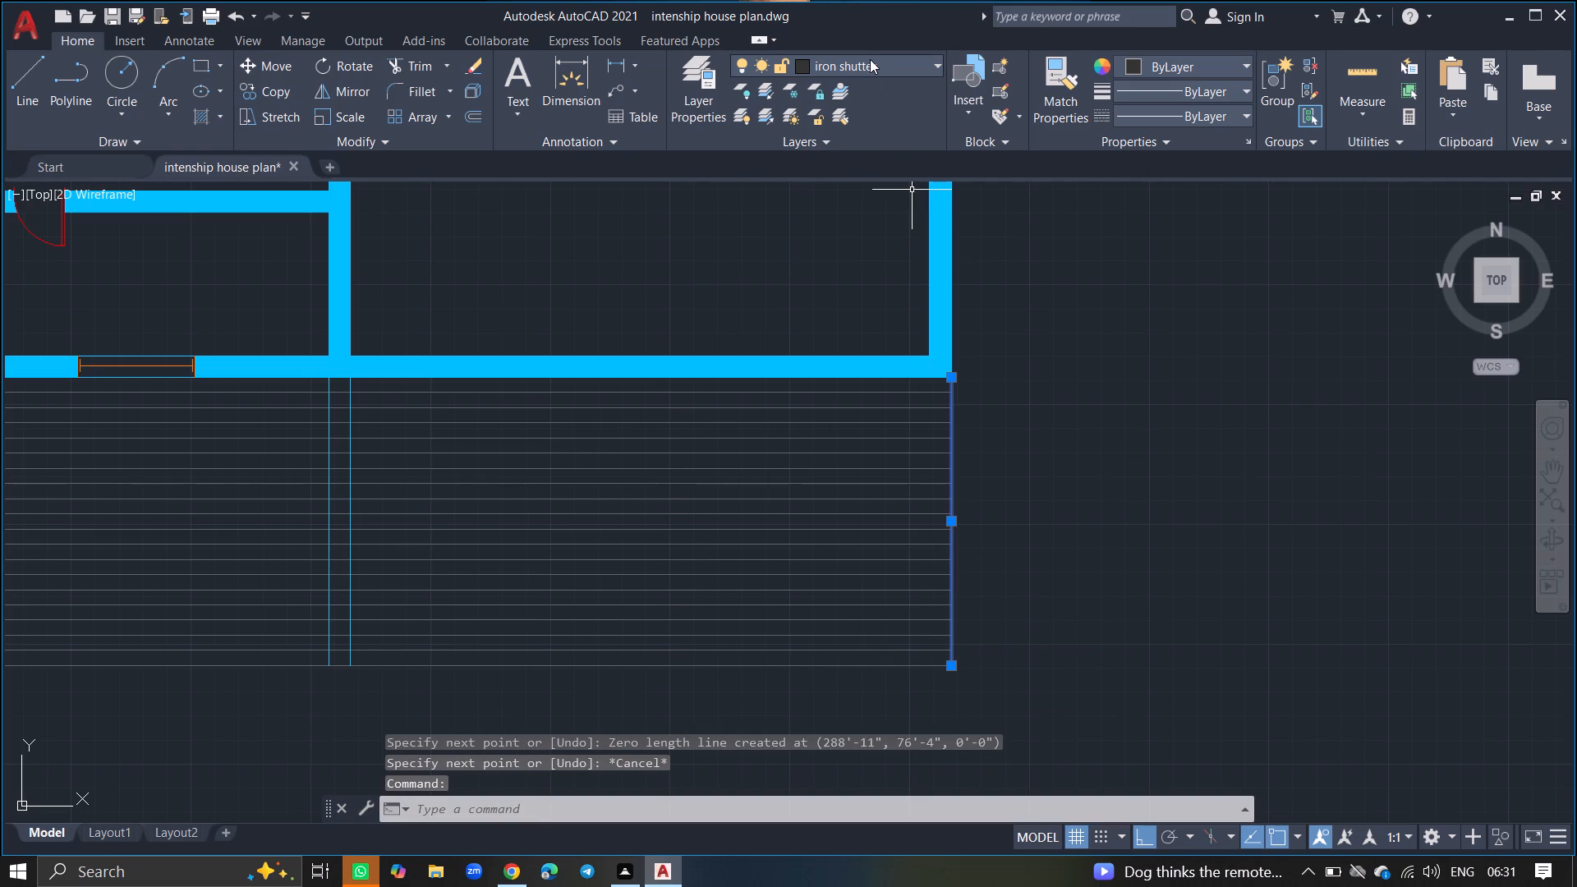
pyautogui.click(870, 59)
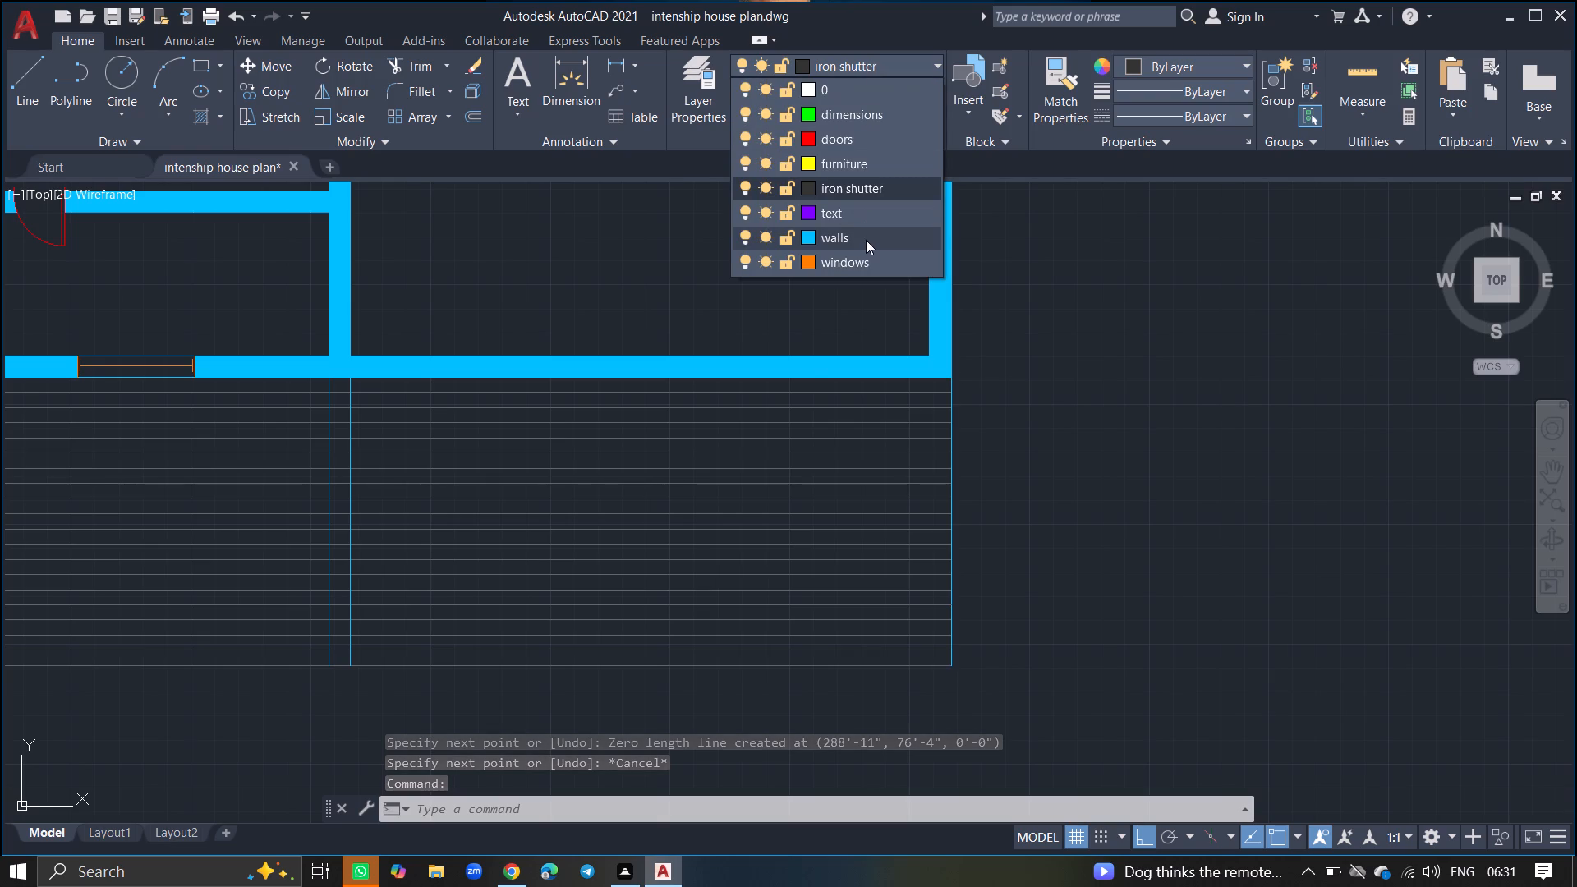
pyautogui.click(866, 240)
pyautogui.press('Escape')
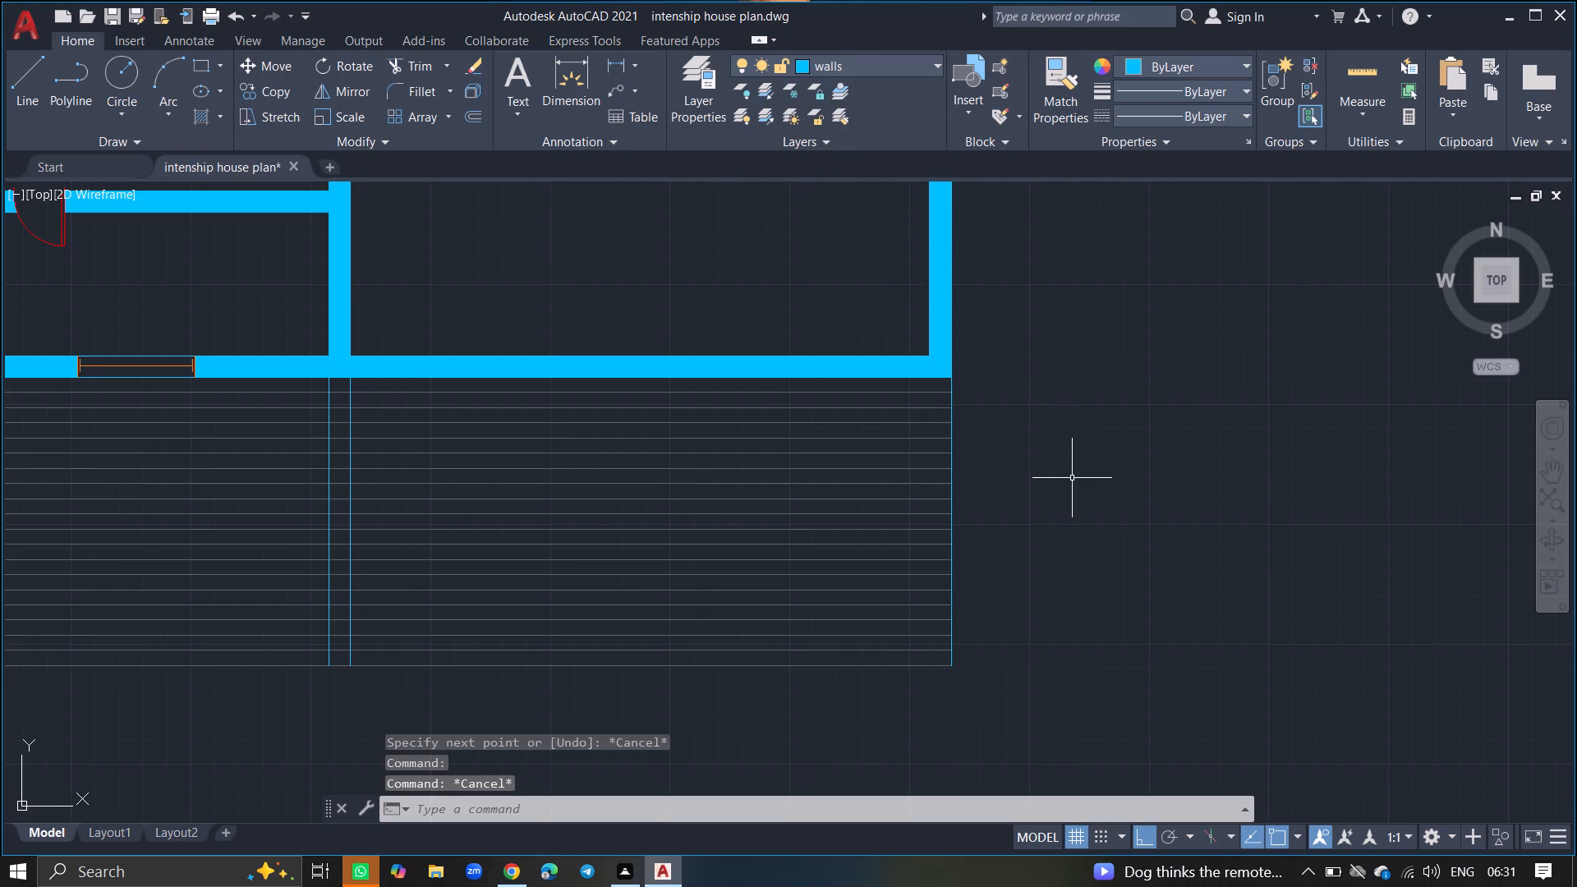
# Offset the east closing line 9" inward to form the inner face of the east wall extension.
pyautogui.moveTo(950, 496); pyautogui.dragTo(993, 500)
pyautogui.write('offset')
pyautogui.press('Return')
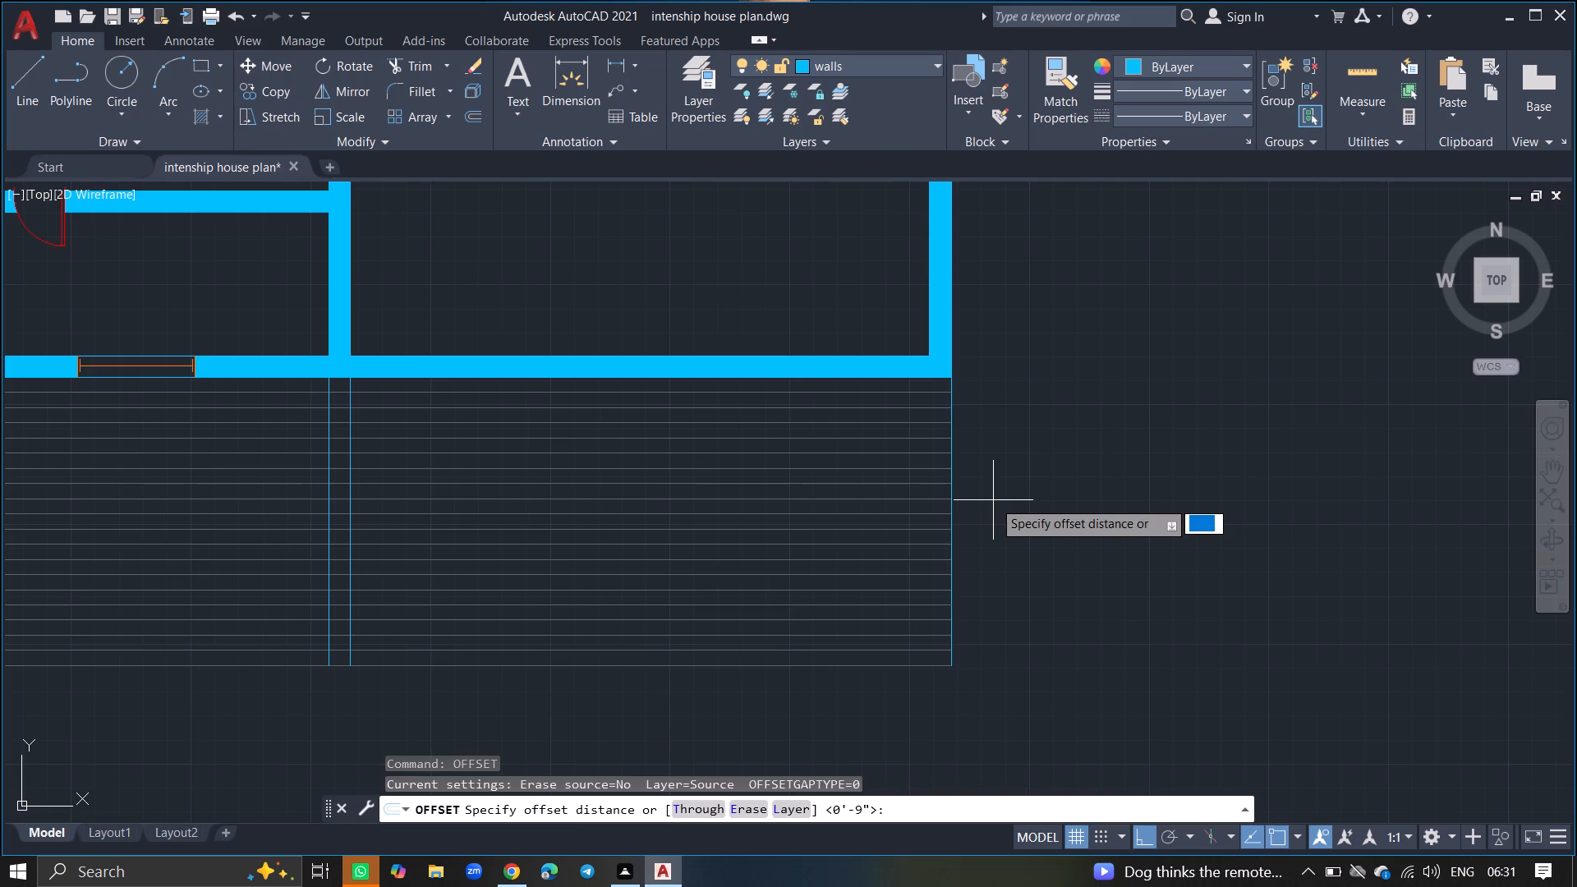
pyautogui.press('Return')
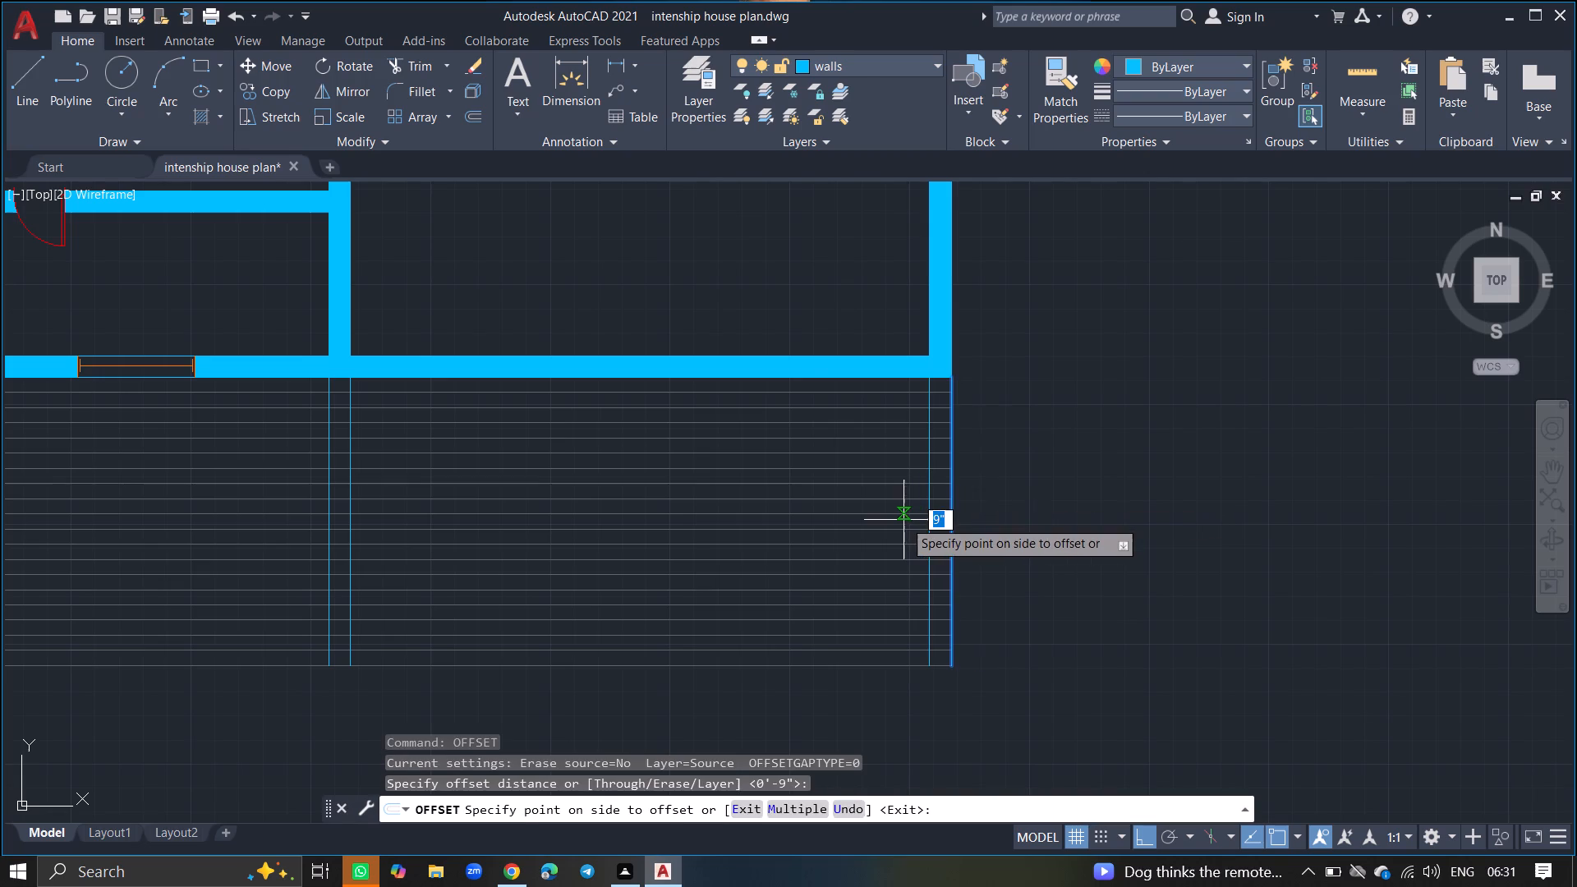
pyautogui.click(903, 520)
pyautogui.press('Return')
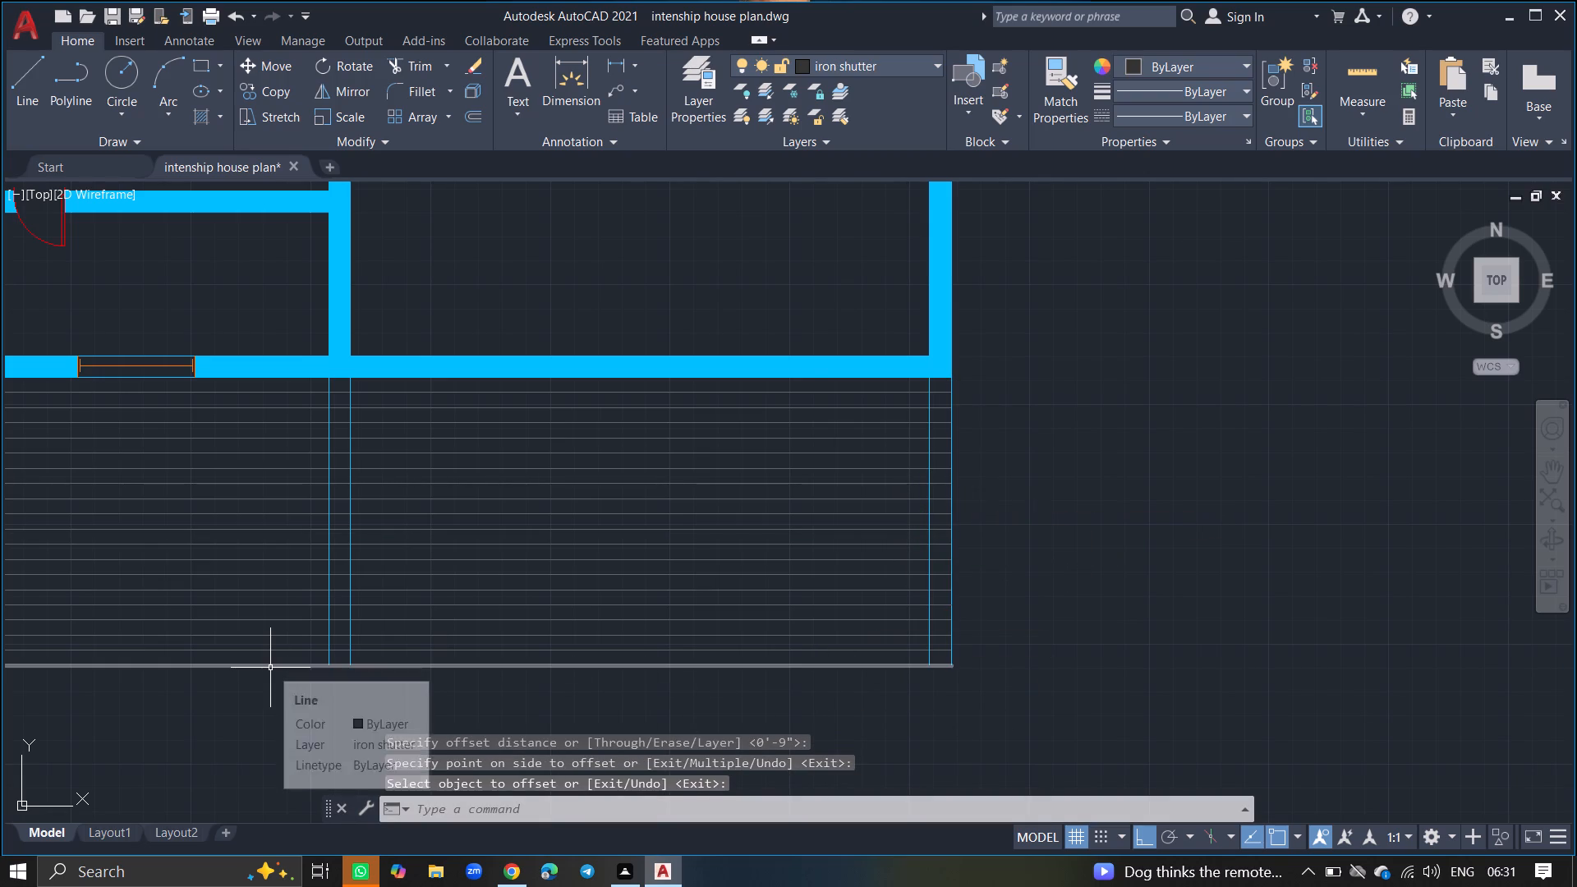
# Trim all the horizontal array lines west of the extended west face line of the large east room's west wall.
pyautogui.write('trim')
pyautogui.press('Return')
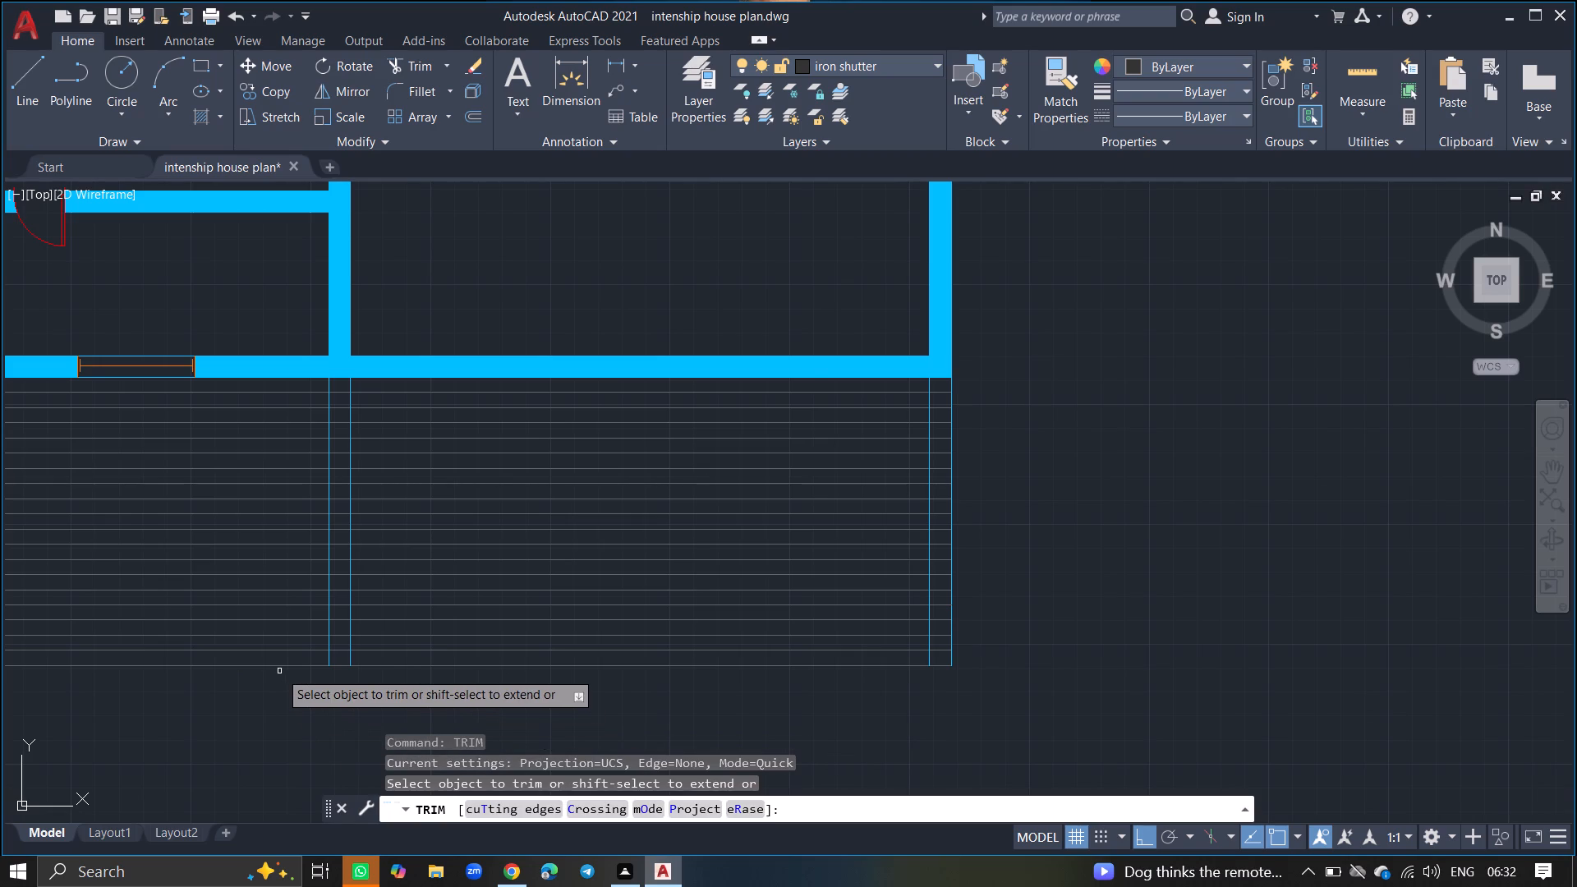
pyautogui.click(278, 666)
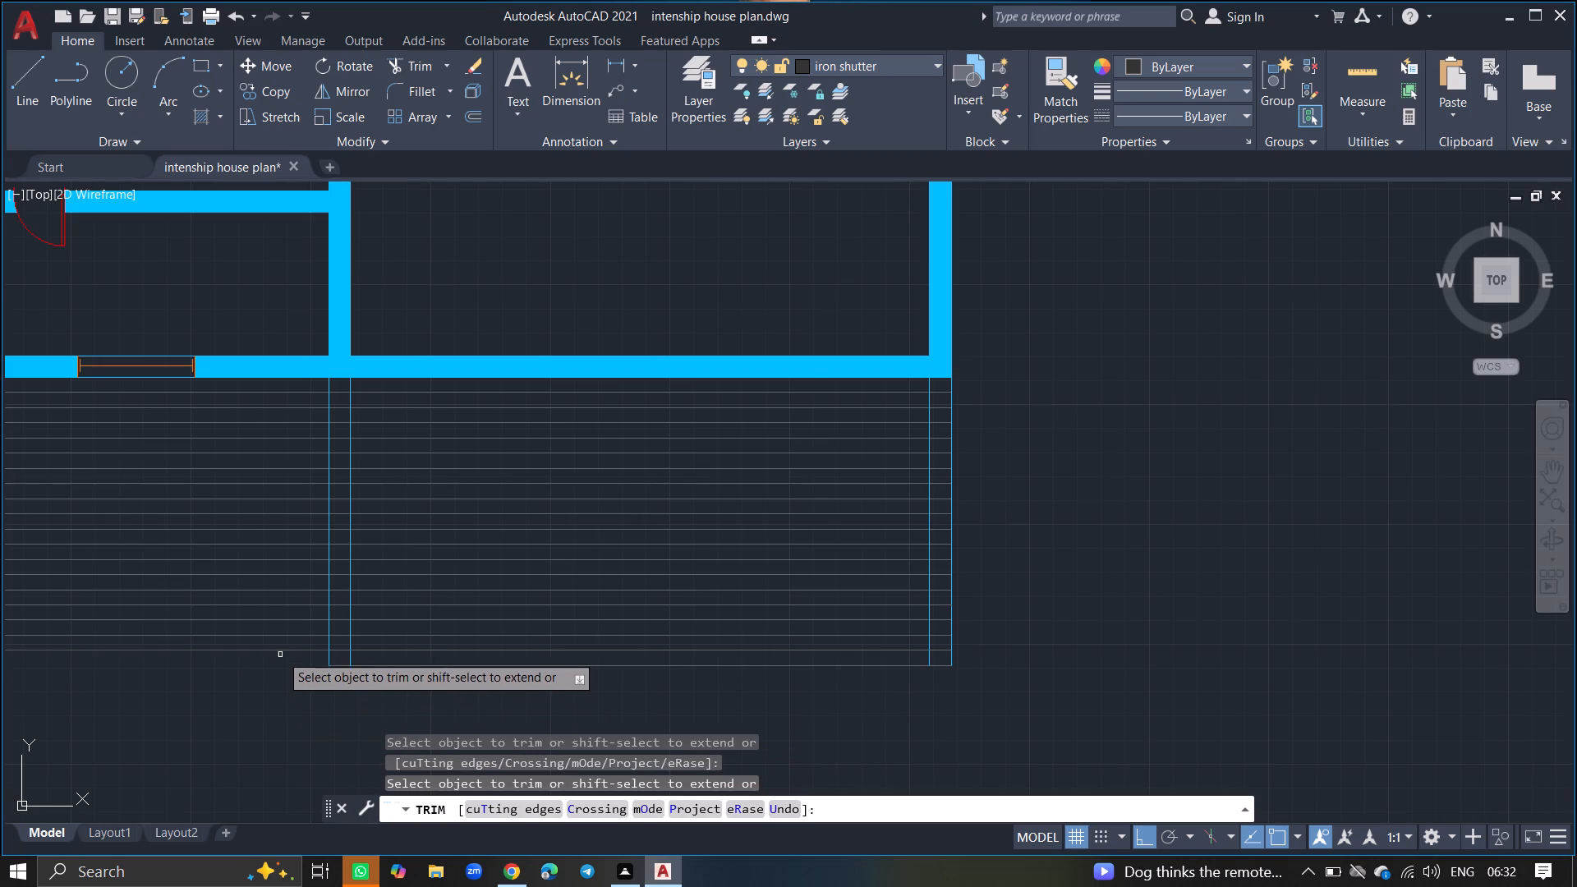
pyautogui.click(280, 649)
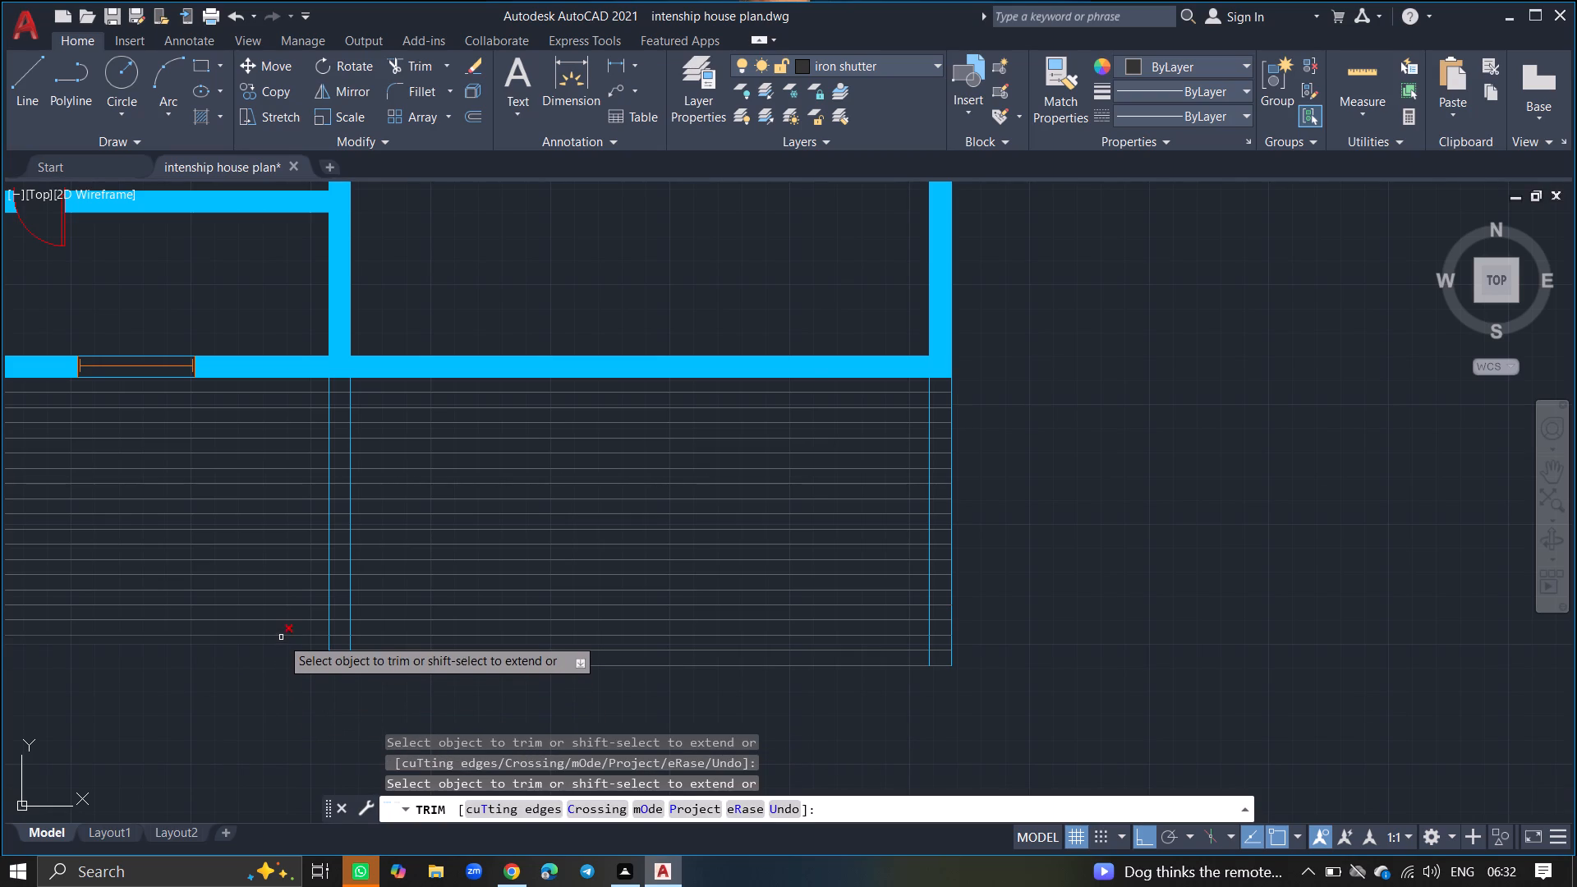
pyautogui.click(282, 637)
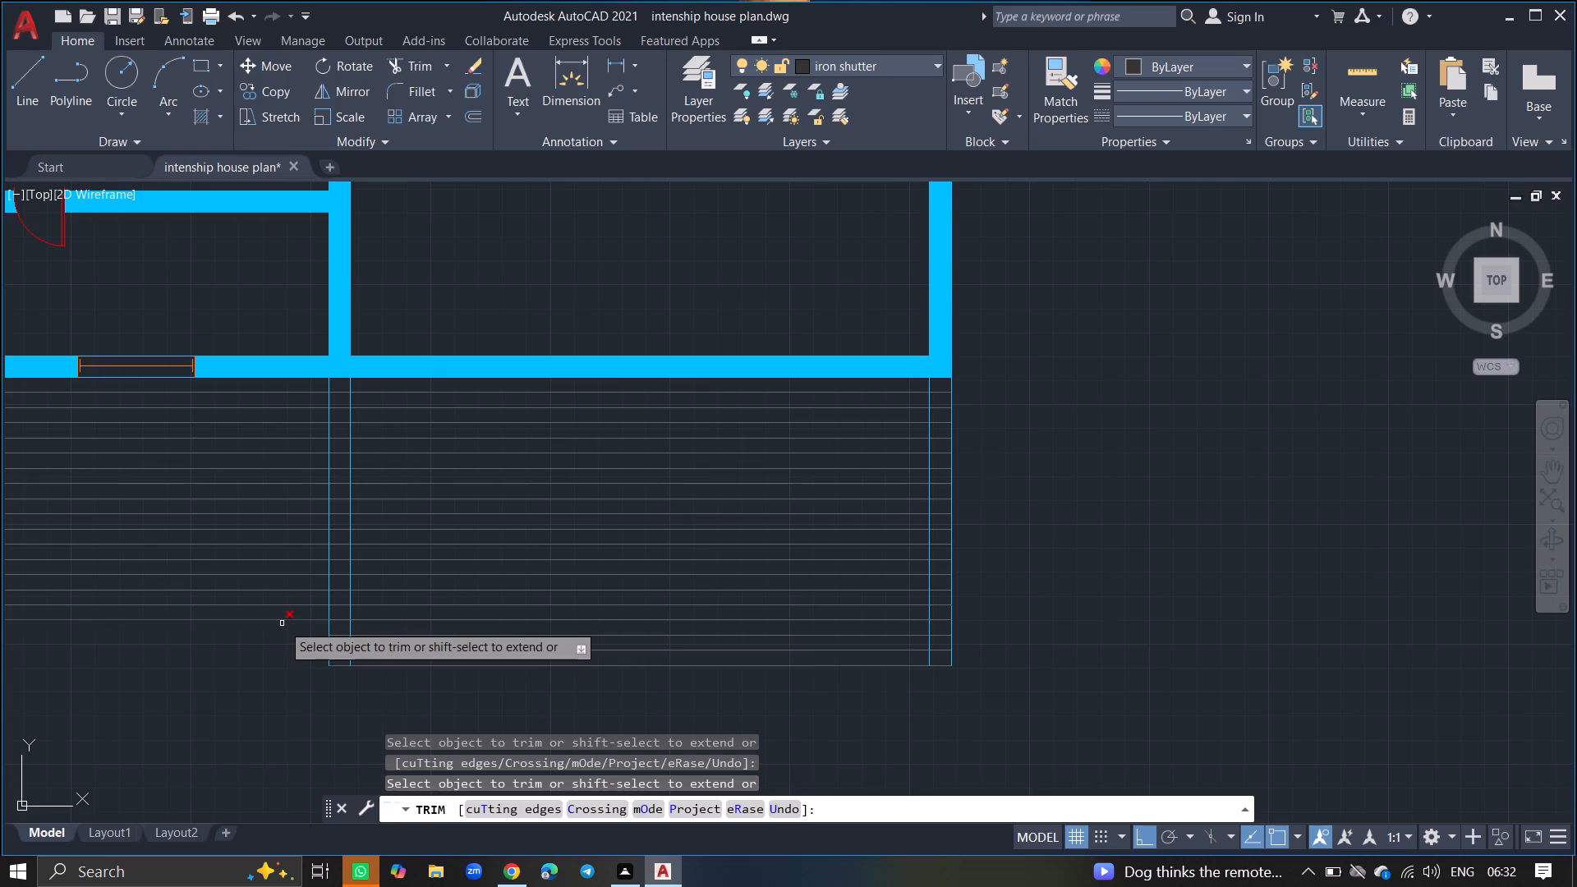
pyautogui.click(282, 623)
pyautogui.click(282, 607)
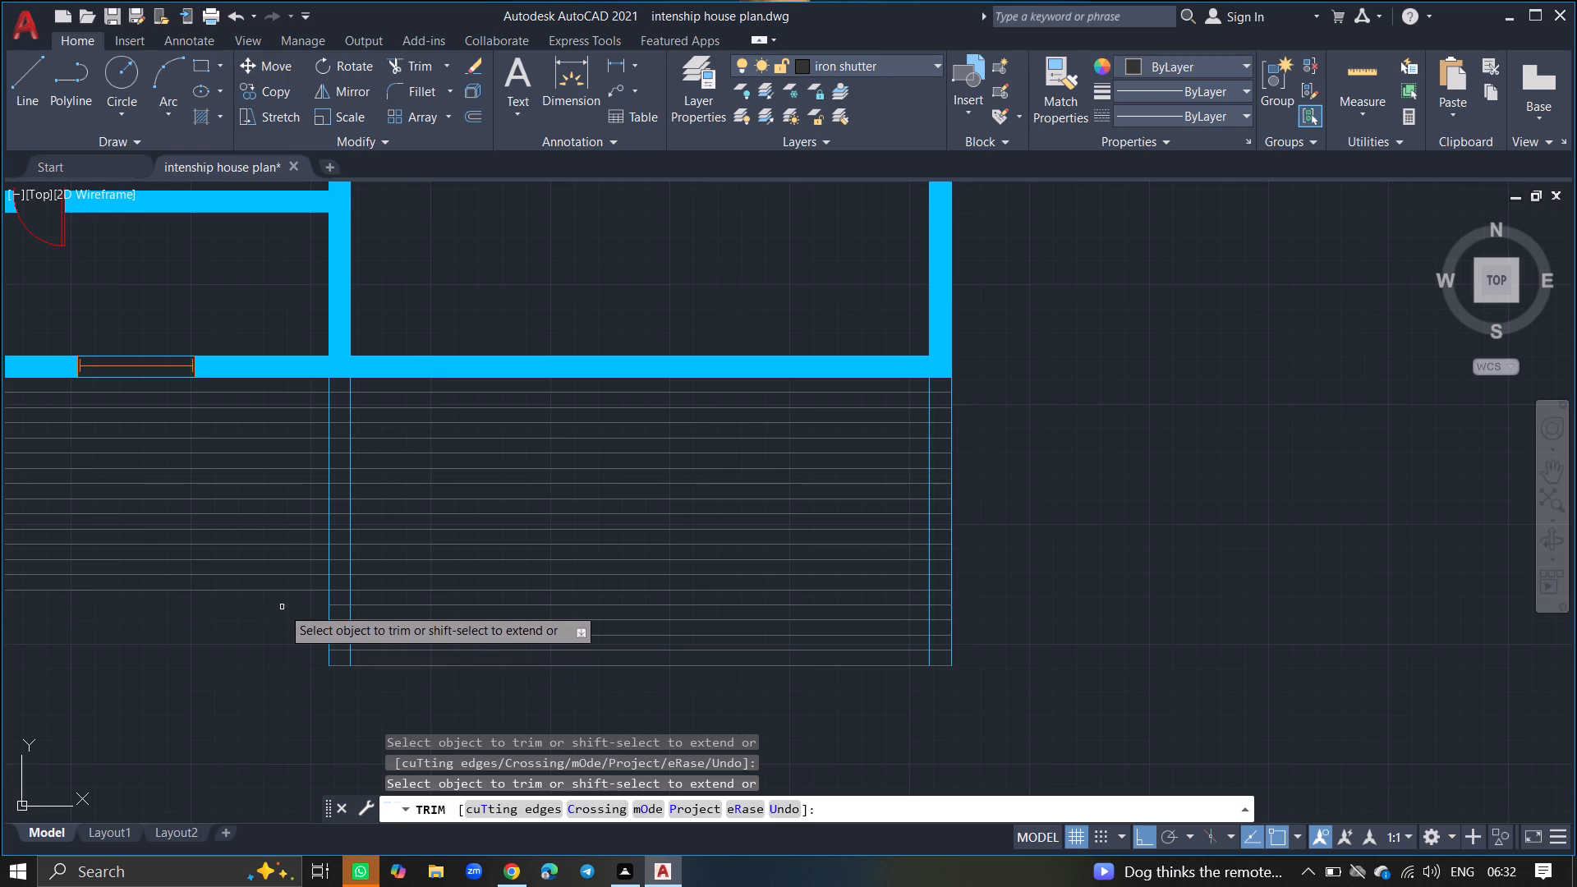
pyautogui.click(280, 589)
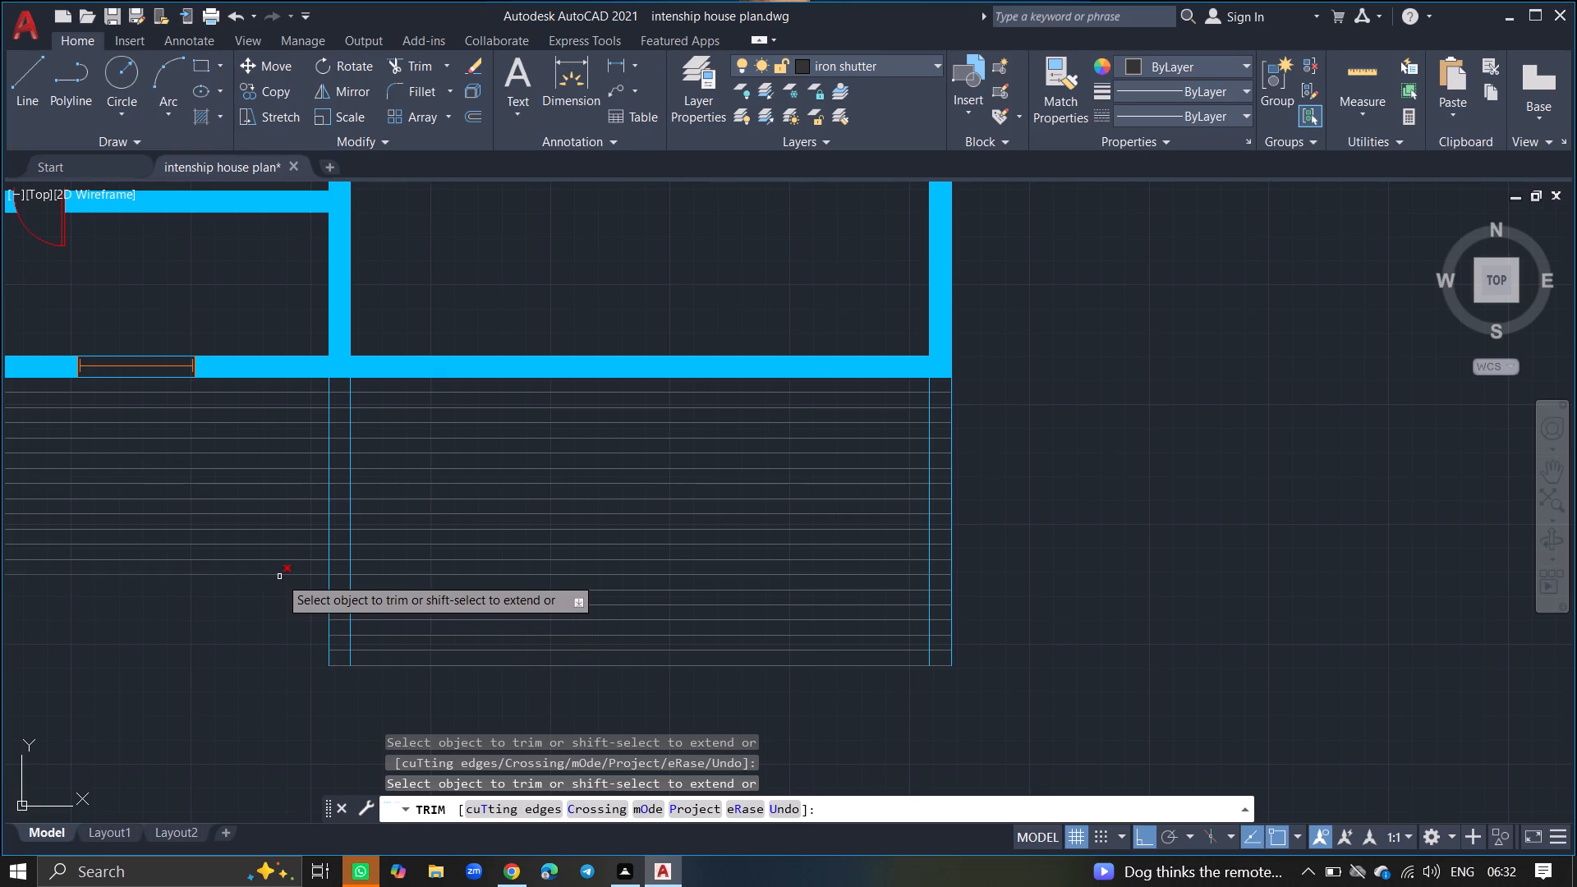
pyautogui.click(279, 576)
pyautogui.click(279, 561)
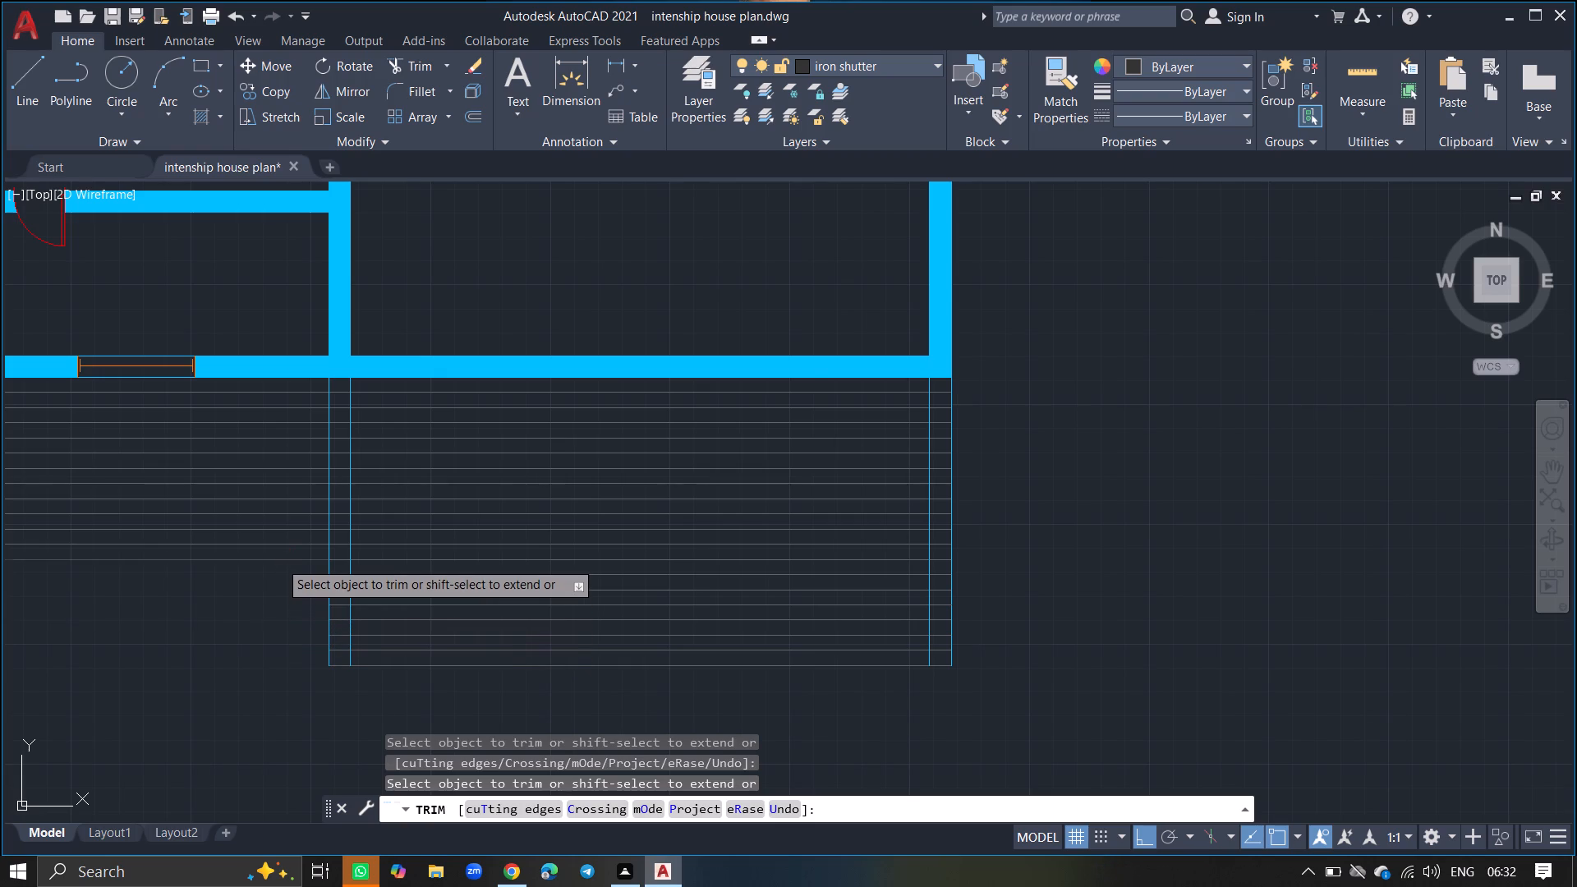
pyautogui.click(279, 545)
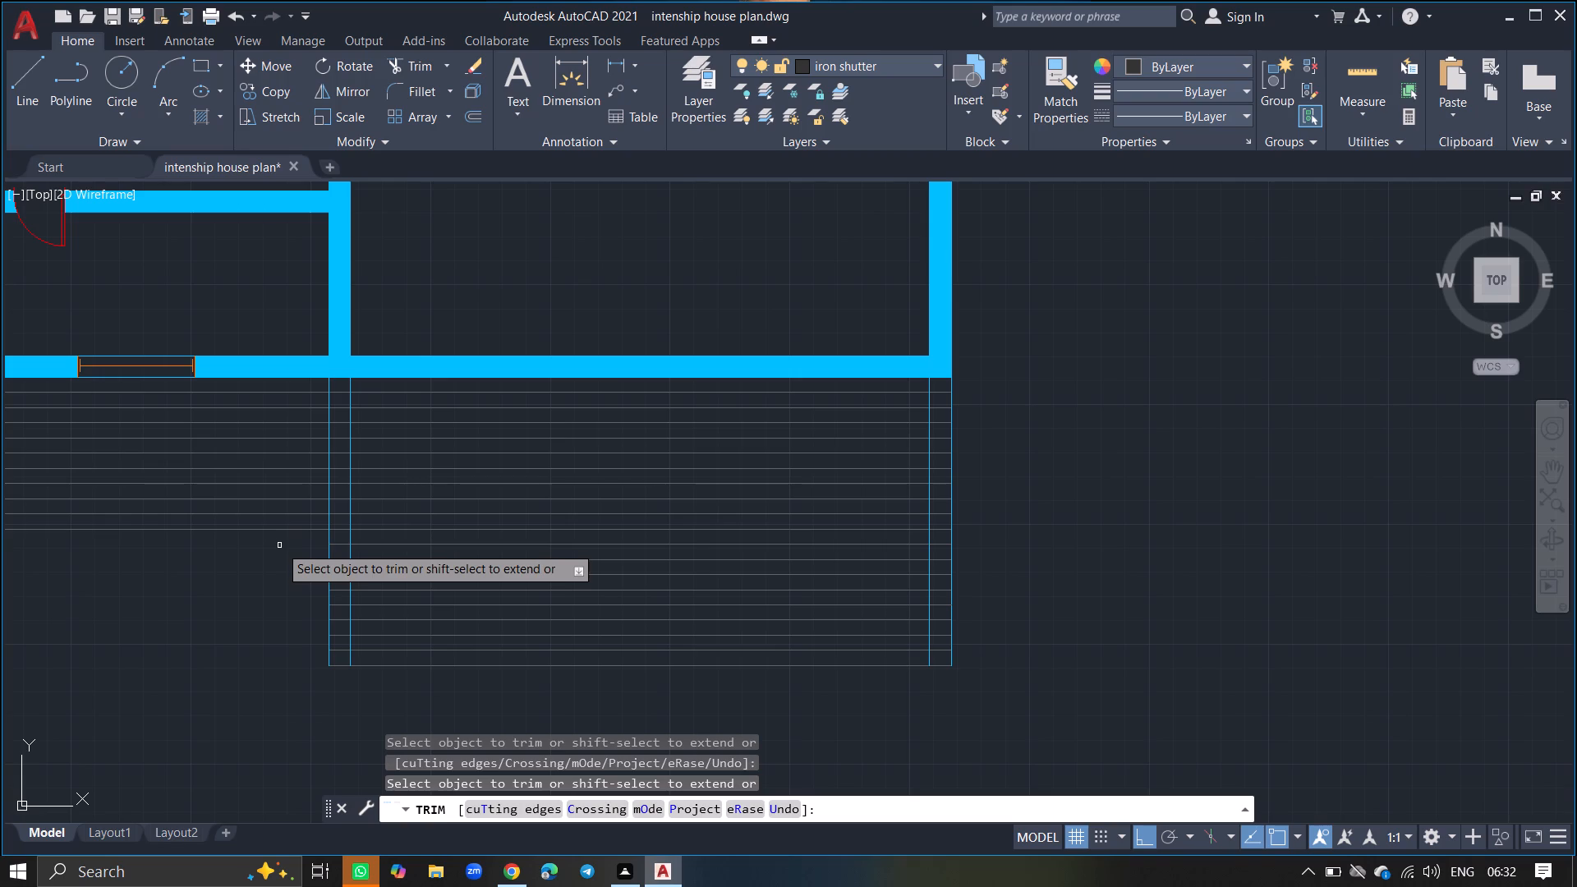
pyautogui.click(277, 532)
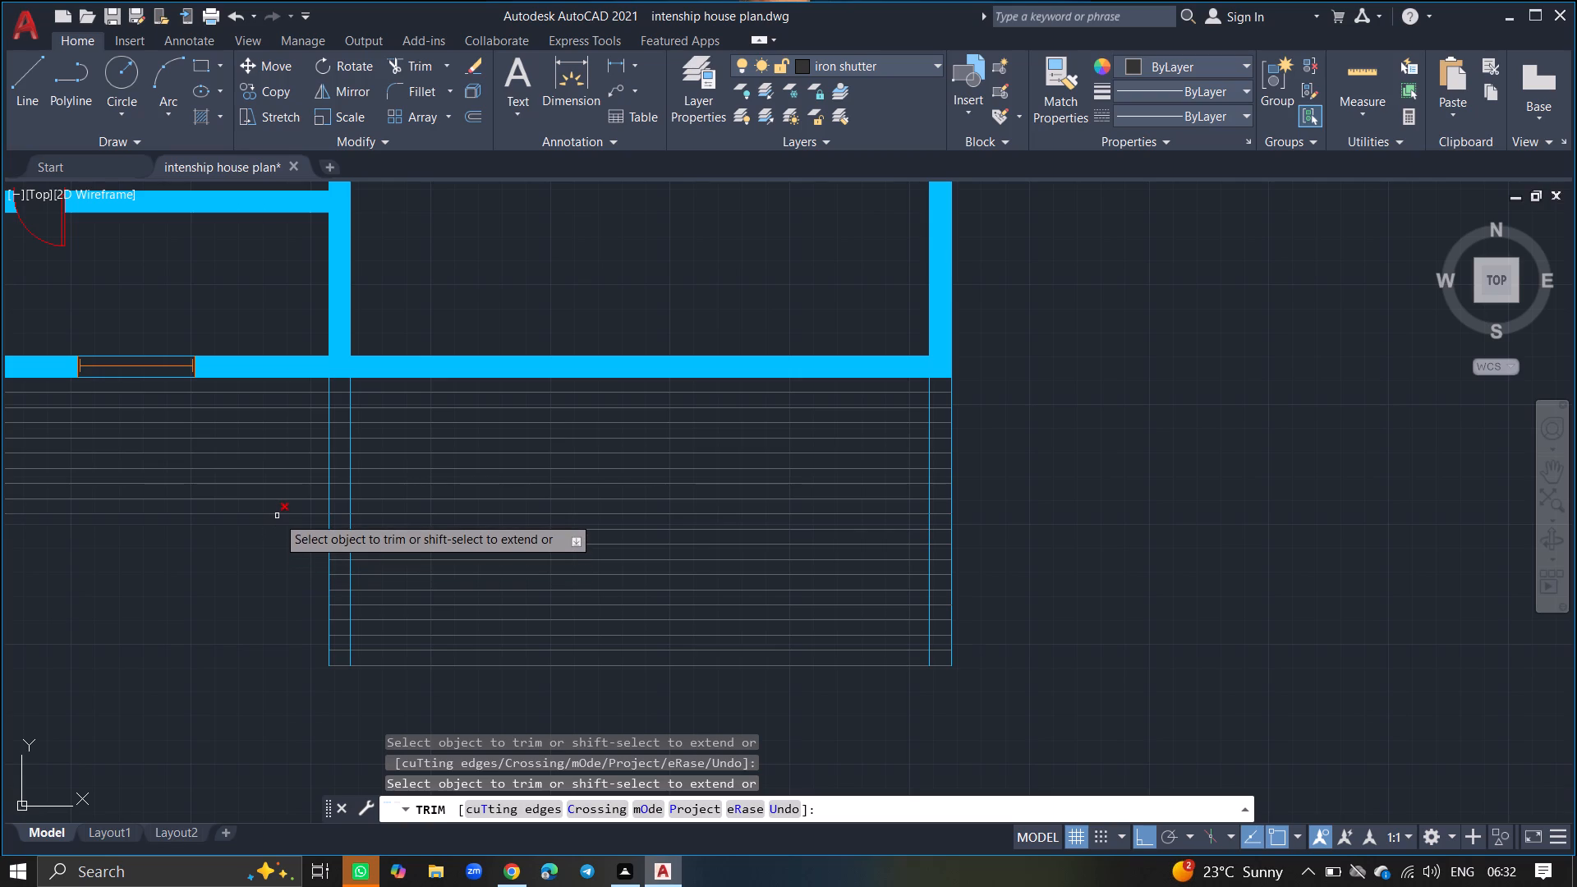
pyautogui.click(277, 516)
pyautogui.click(274, 502)
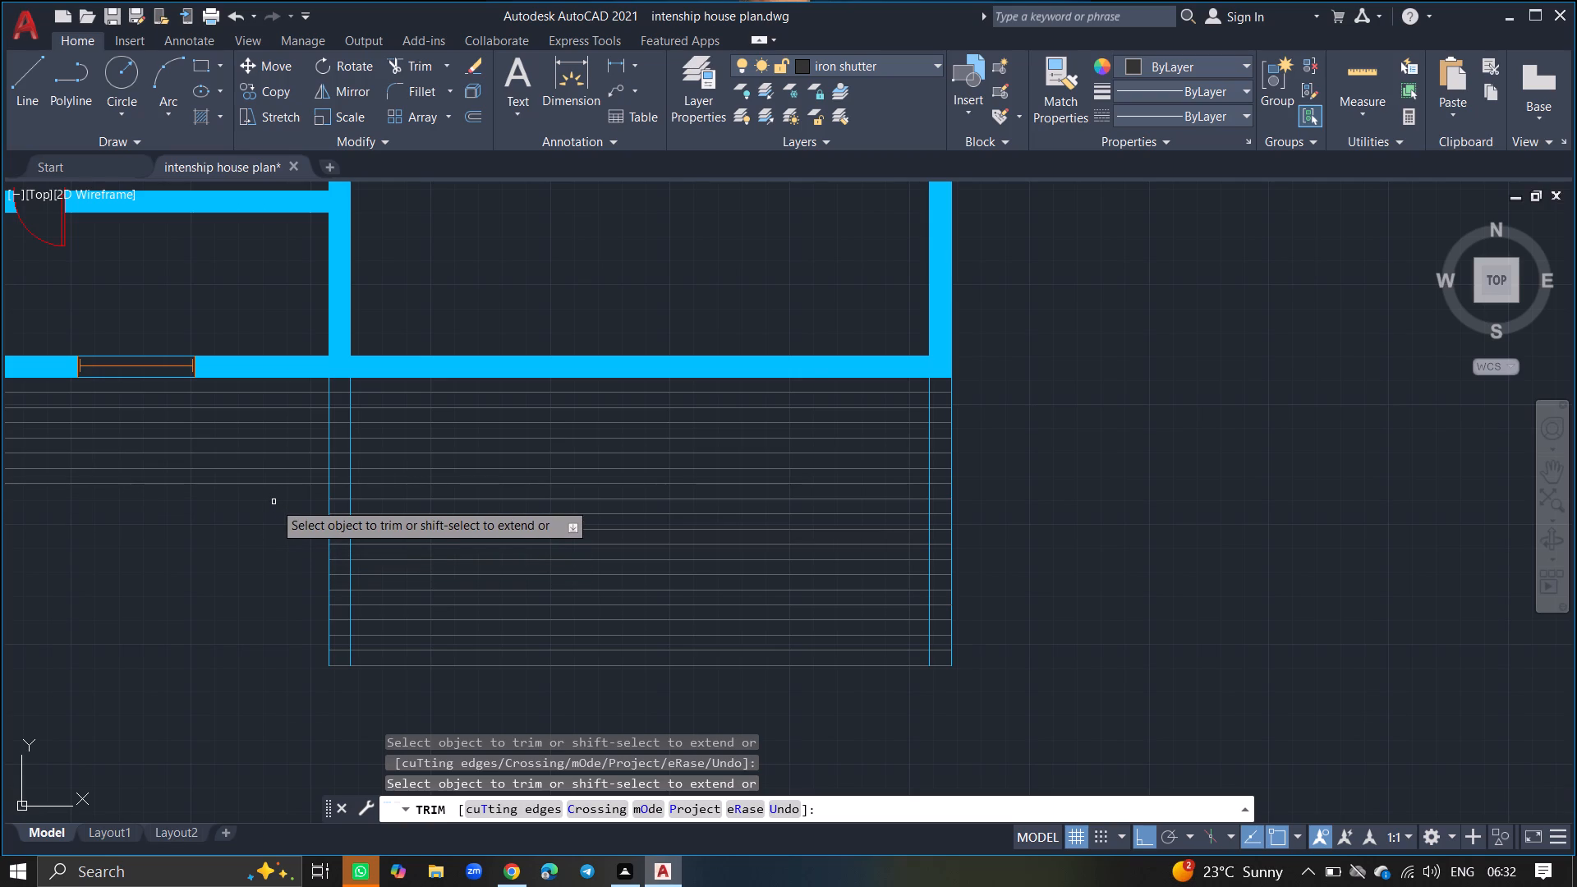
pyautogui.click(271, 485)
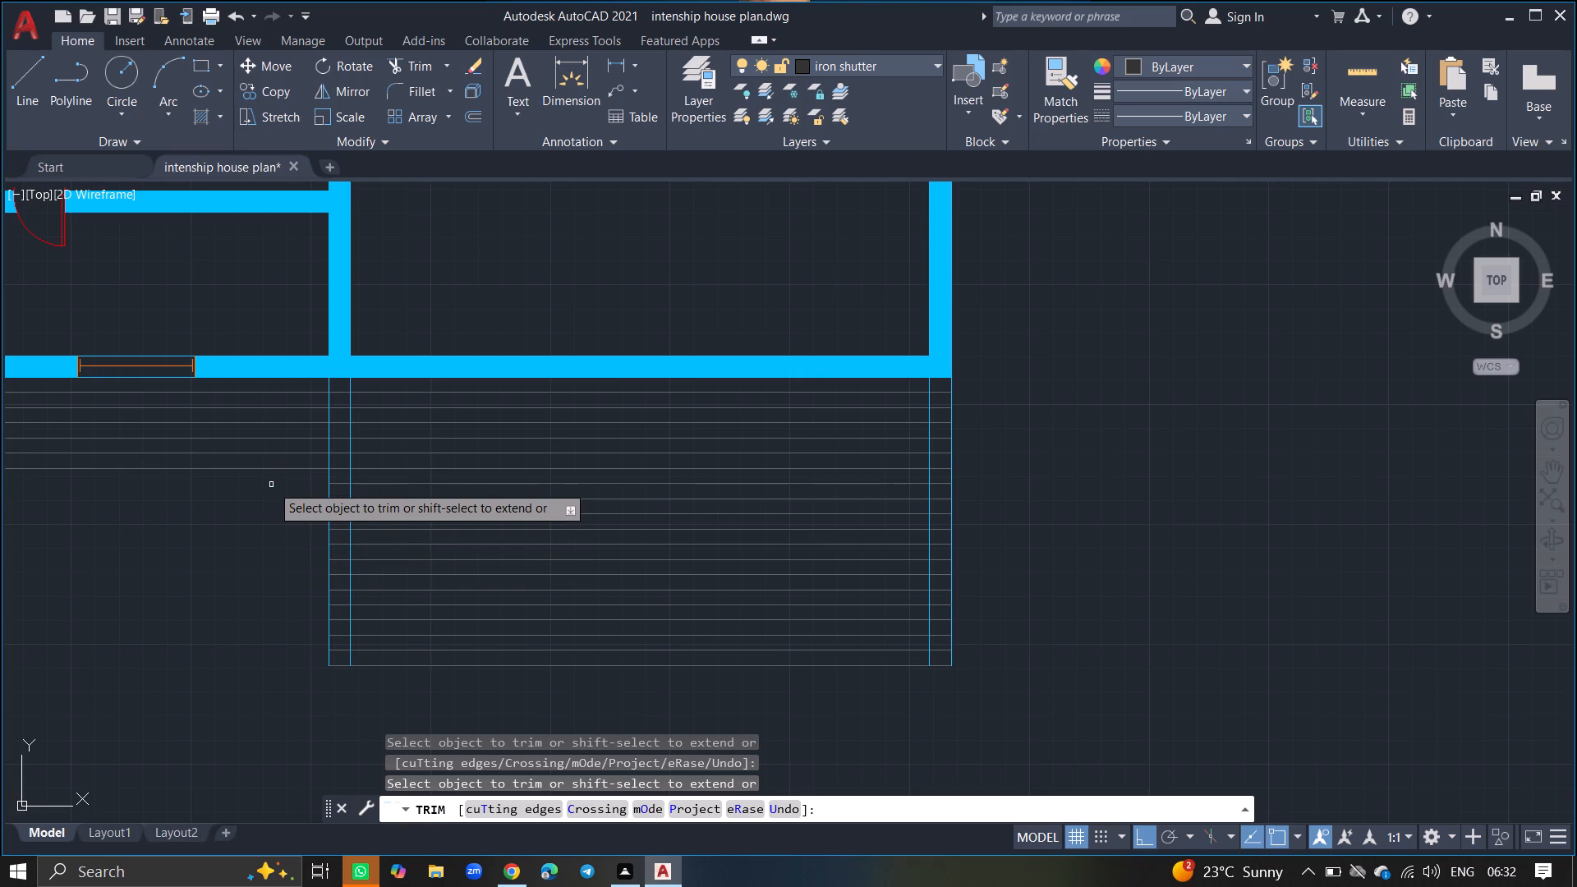
pyautogui.click(268, 469)
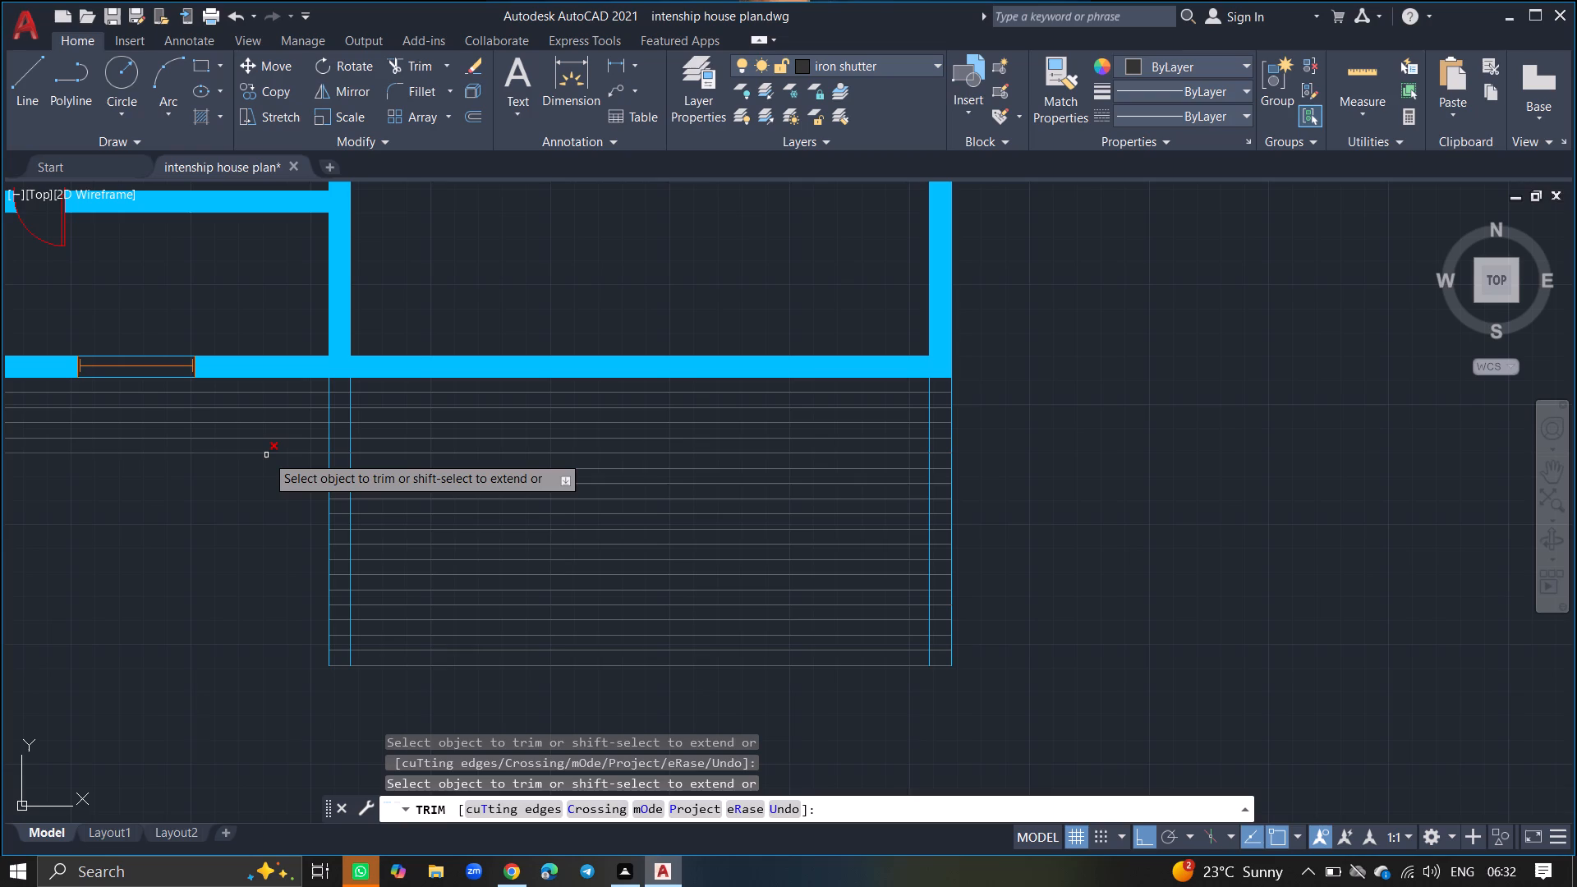
pyautogui.click(265, 455)
pyautogui.click(260, 439)
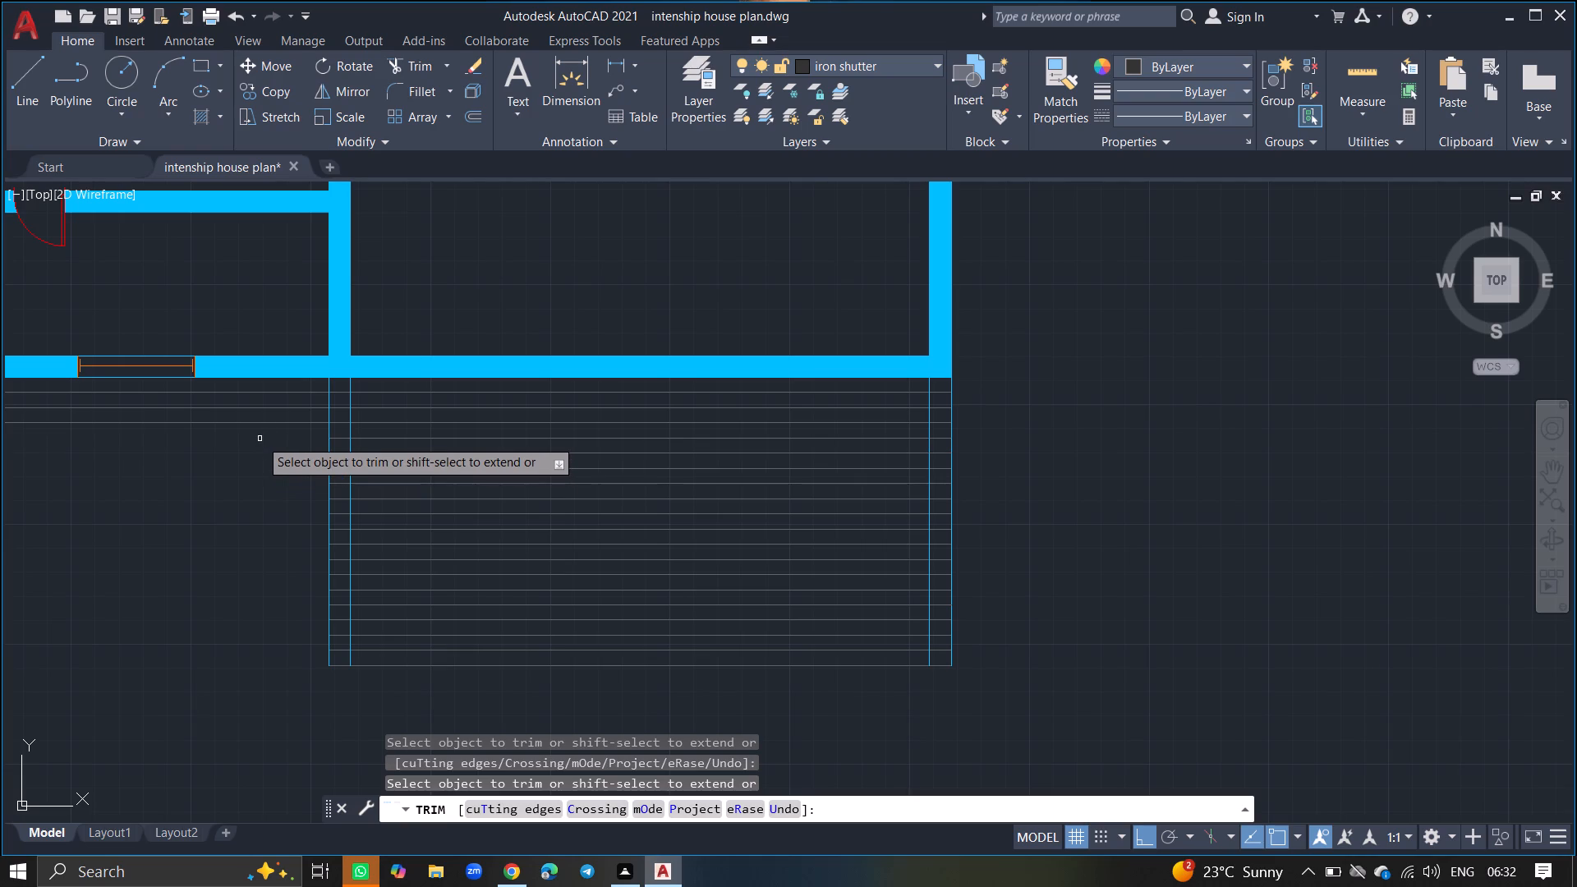
pyautogui.click(255, 421)
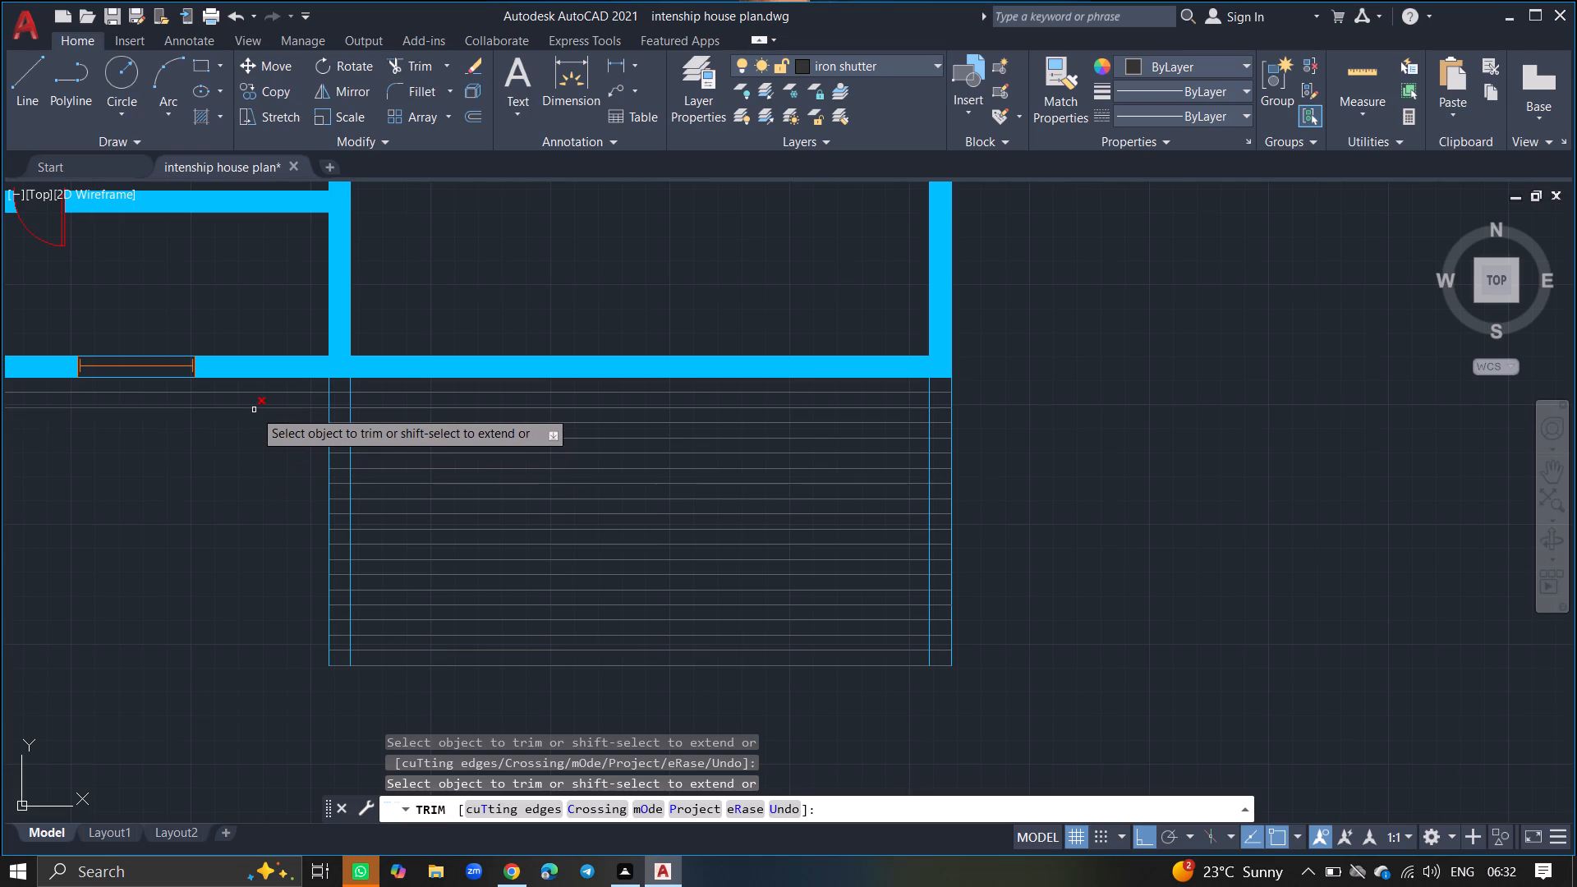
pyautogui.click(254, 410)
pyautogui.click(253, 393)
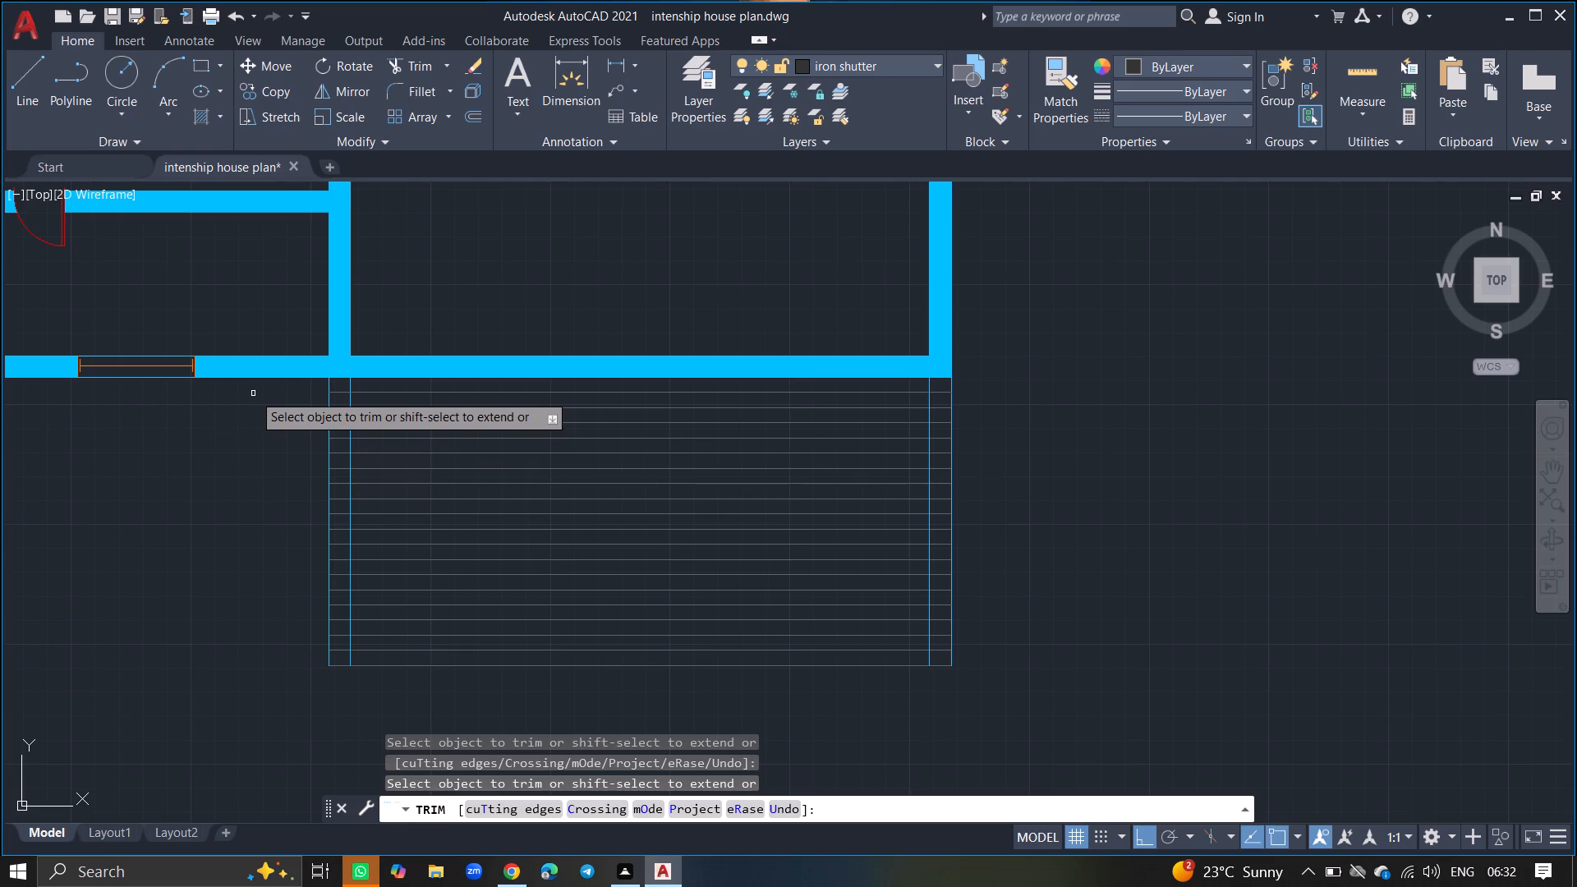
# Trim the horizontal array lines out of the strip between the two extended face lines of the large room's west wall.
pyautogui.keyDown('ctrl'); pyautogui.scroll(3, 298, 418); pyautogui.keyUp('ctrl')
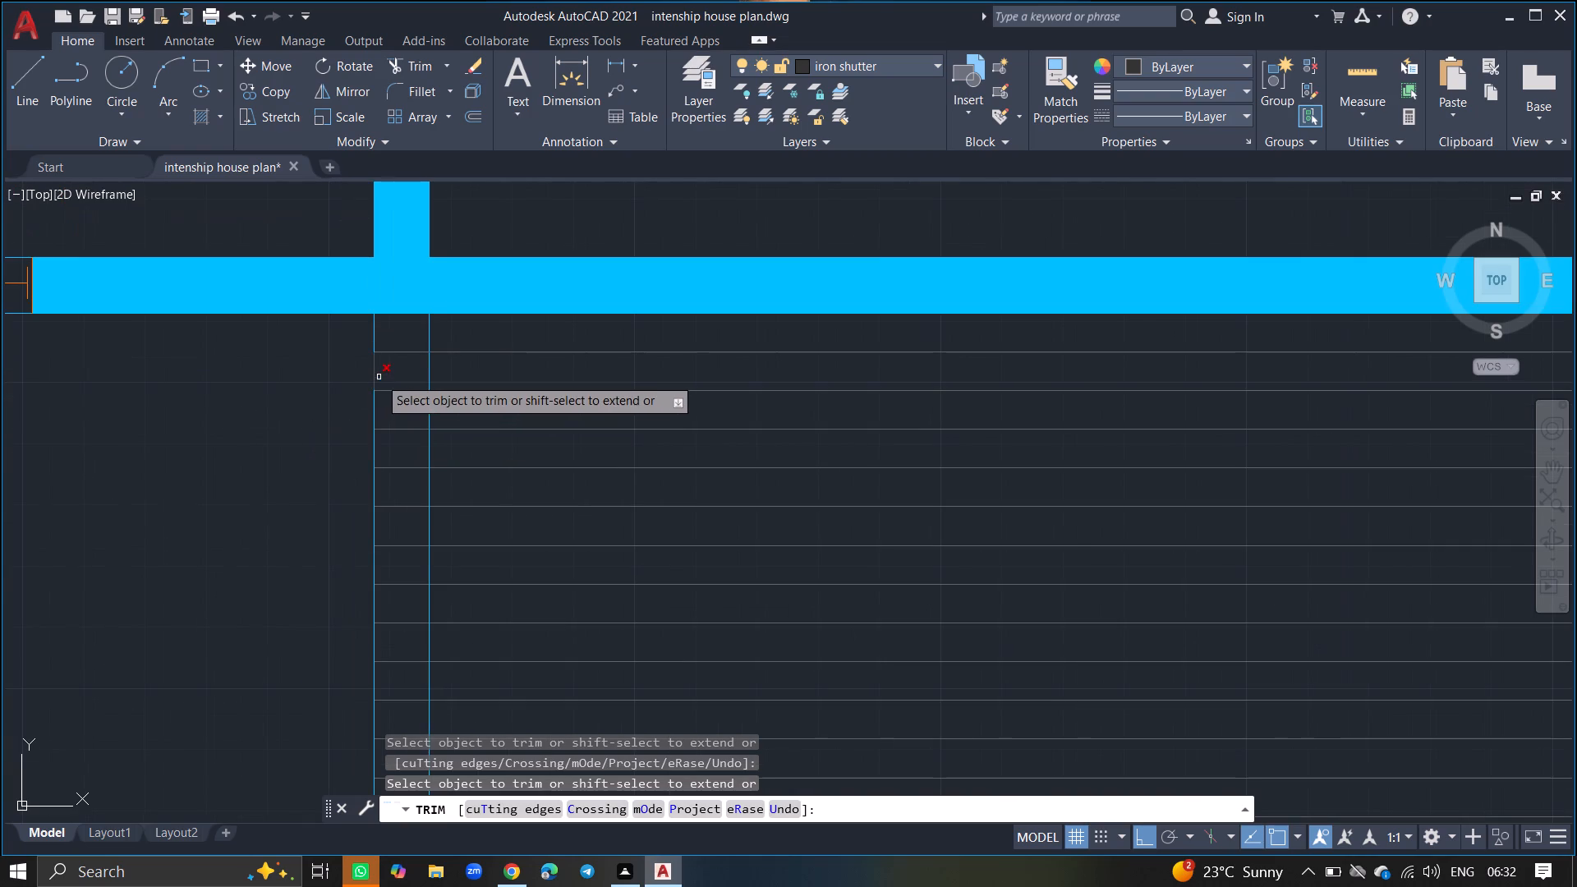
pyautogui.click(393, 352)
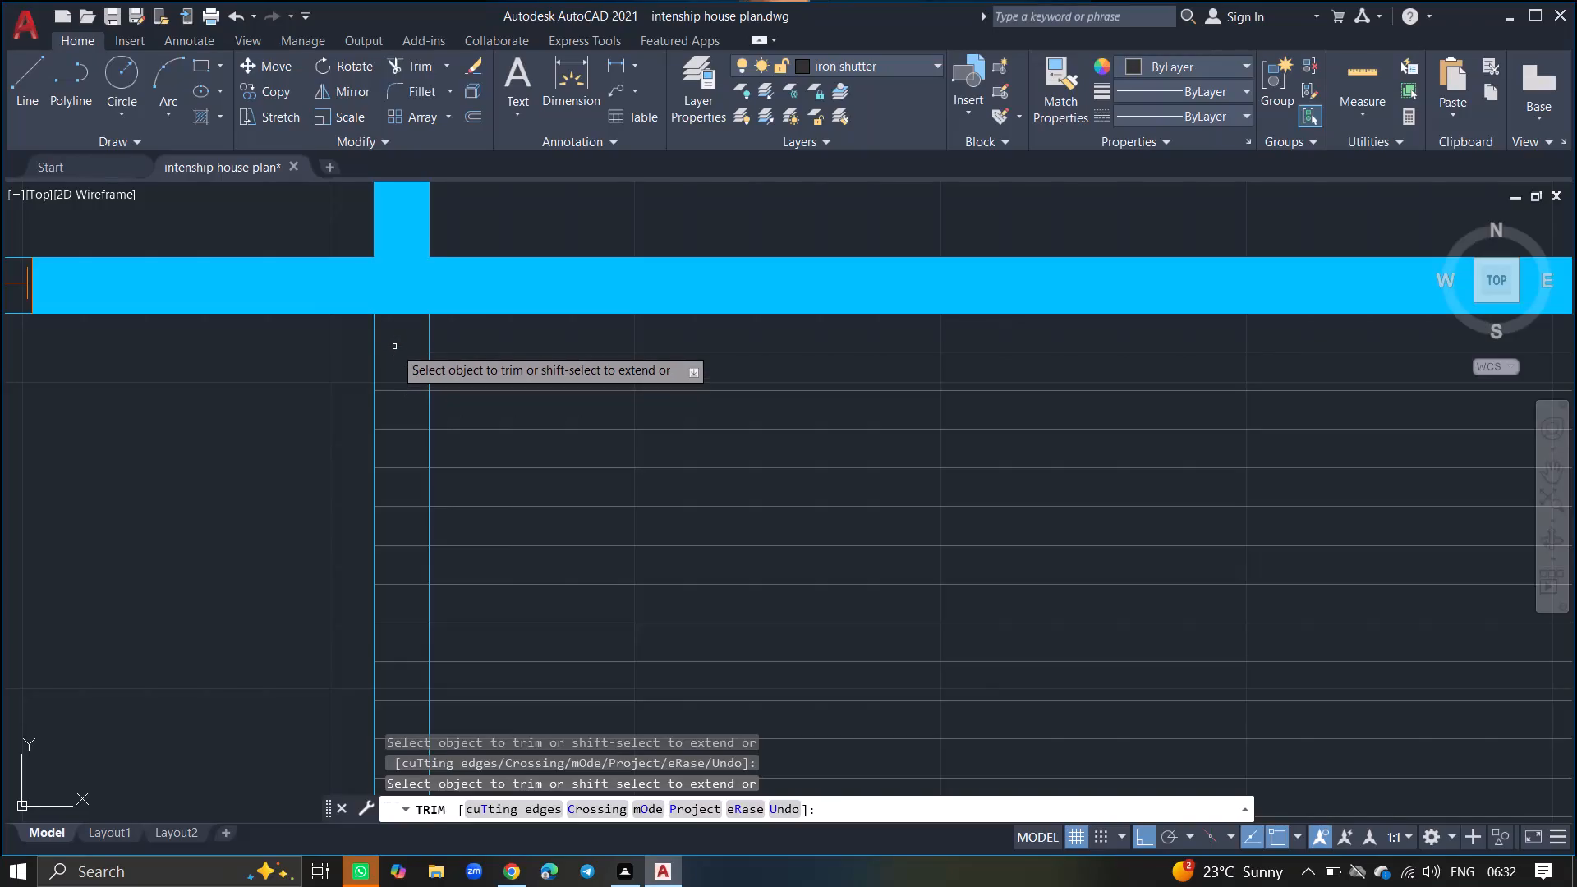
pyautogui.click(394, 347)
pyautogui.click(393, 545)
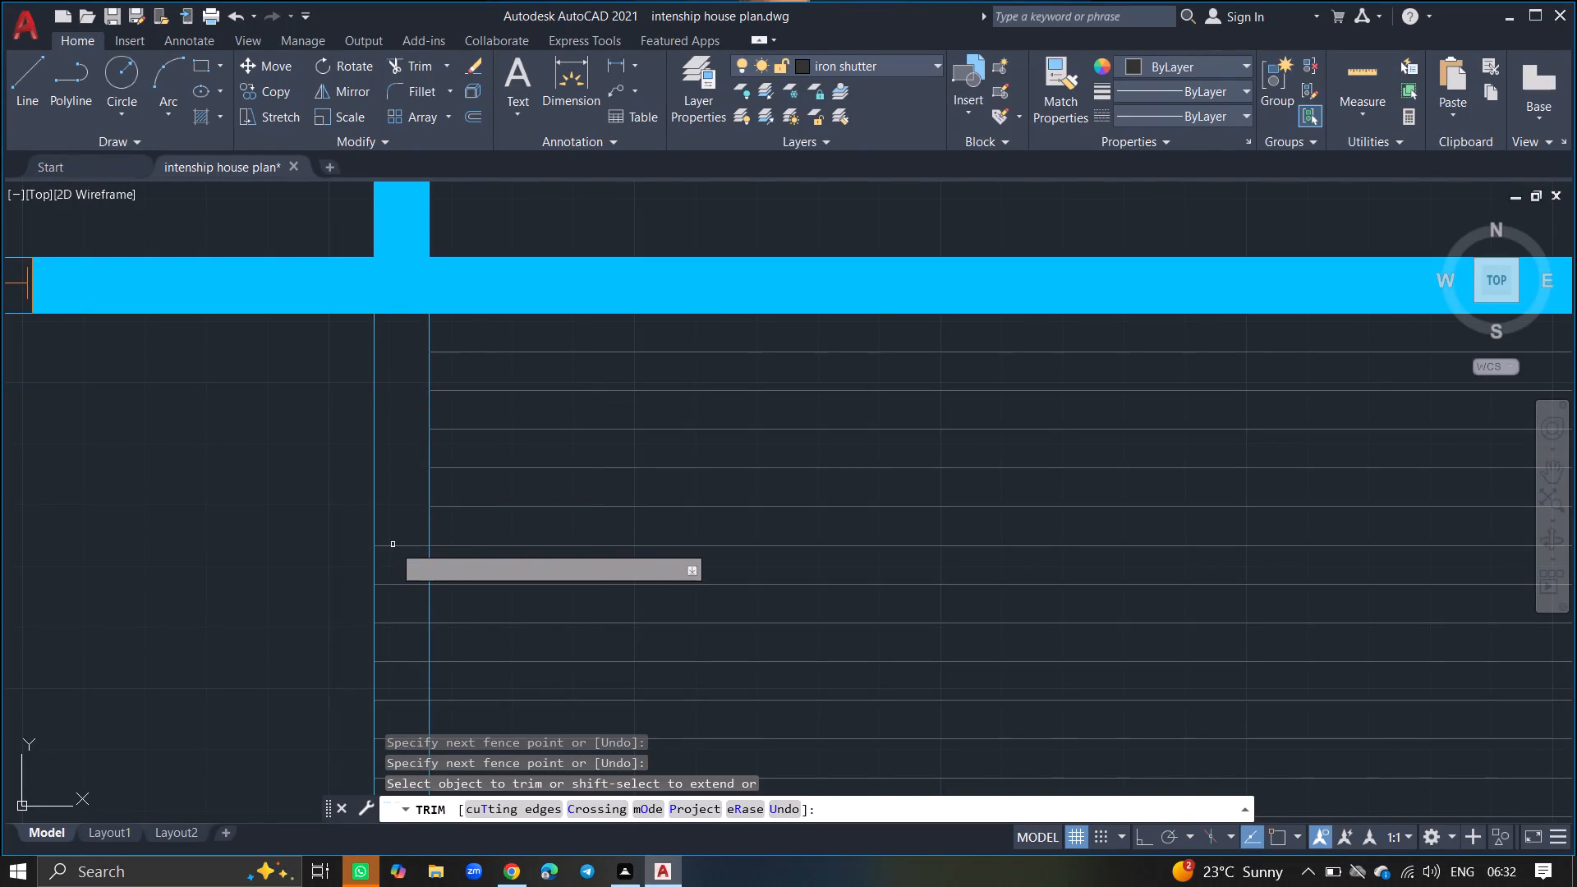
pyautogui.keyDown('ctrl'); pyautogui.scroll(-3, 394, 526); pyautogui.keyUp('ctrl')
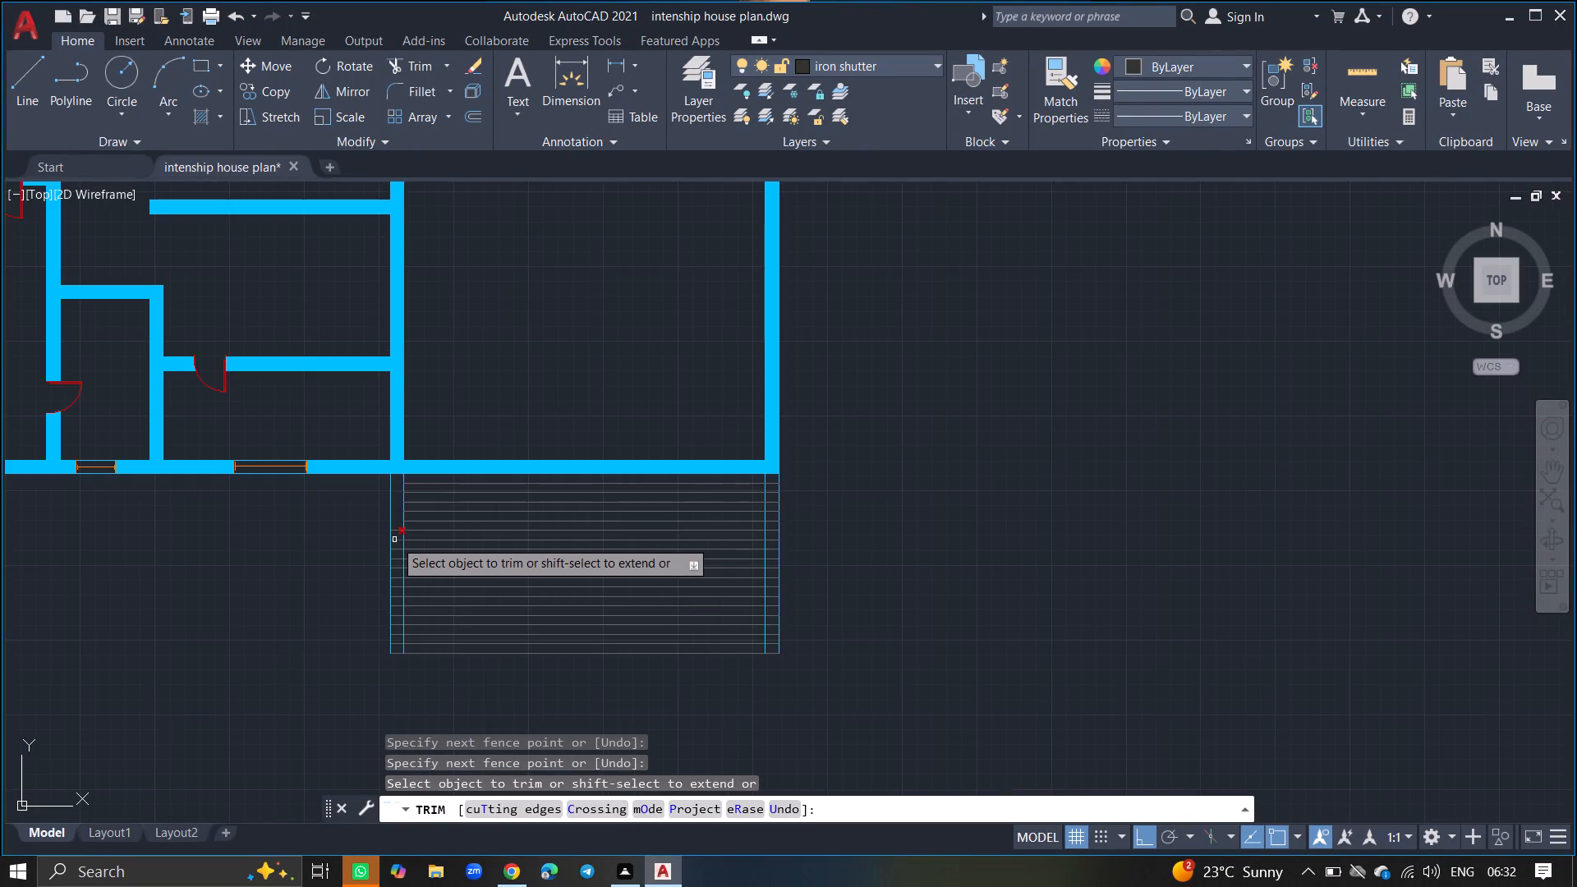
pyautogui.keyDown('ctrl'); pyautogui.scroll(5, 398, 558); pyautogui.keyUp('ctrl')
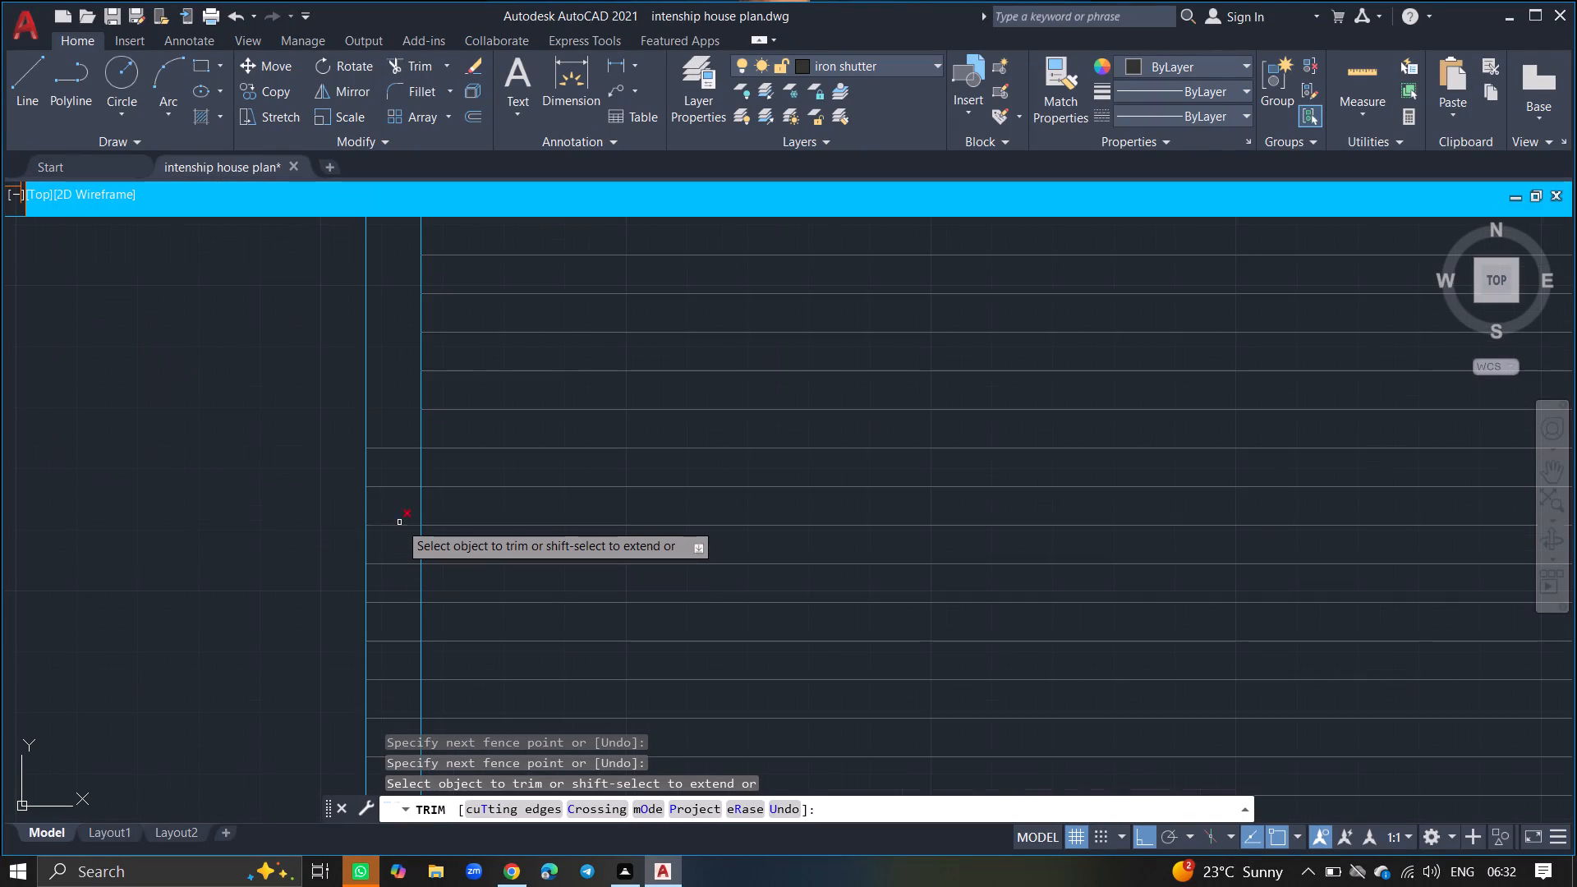
pyautogui.click(399, 522)
pyautogui.click(399, 679)
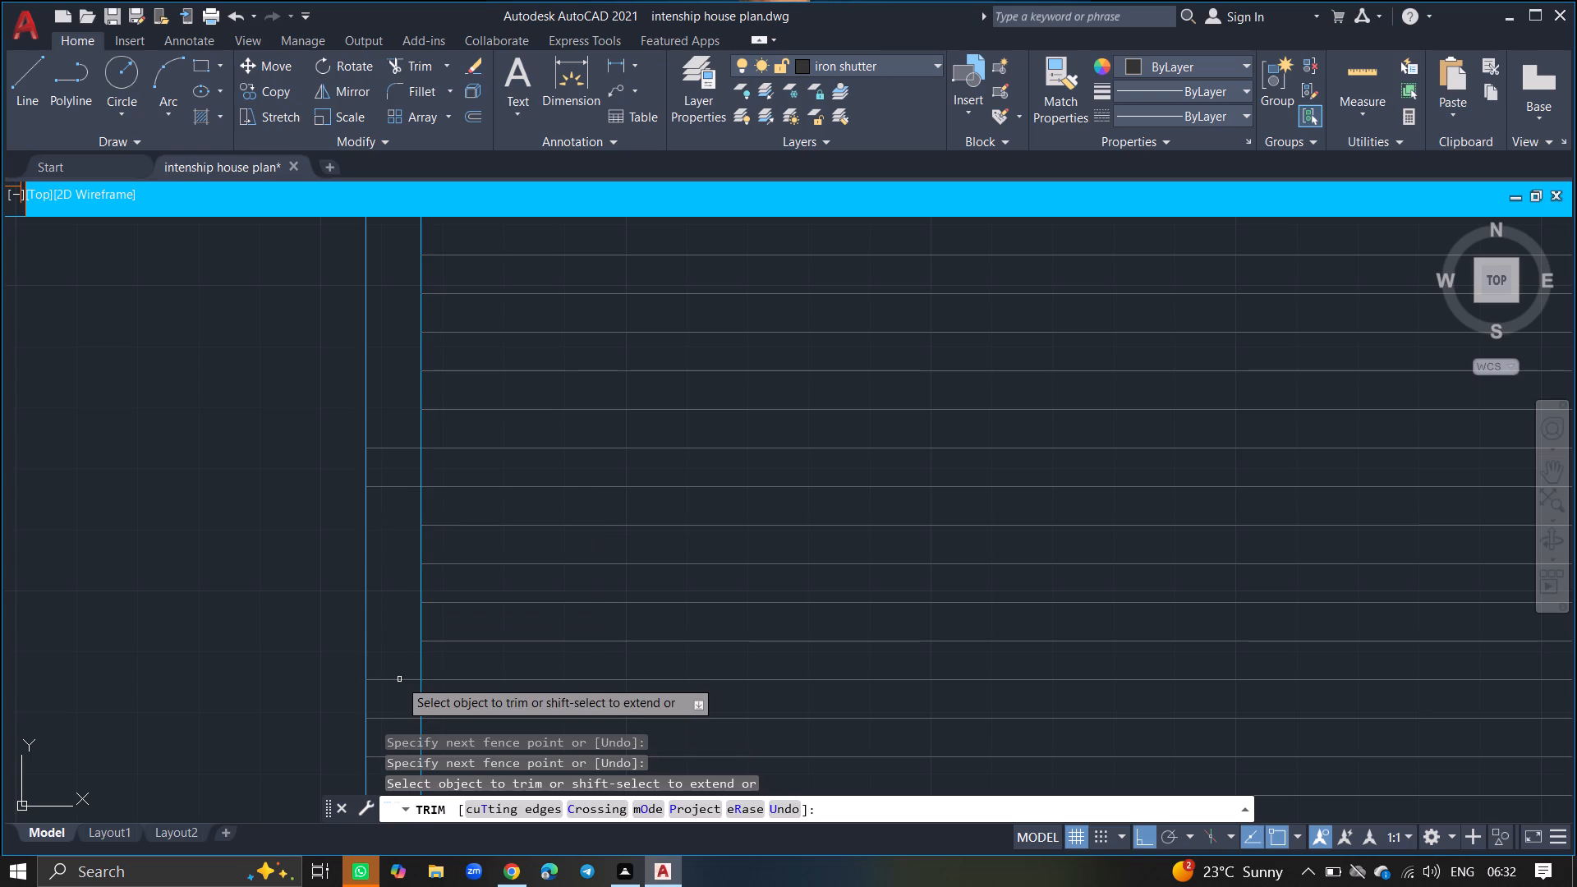
pyautogui.click(396, 534)
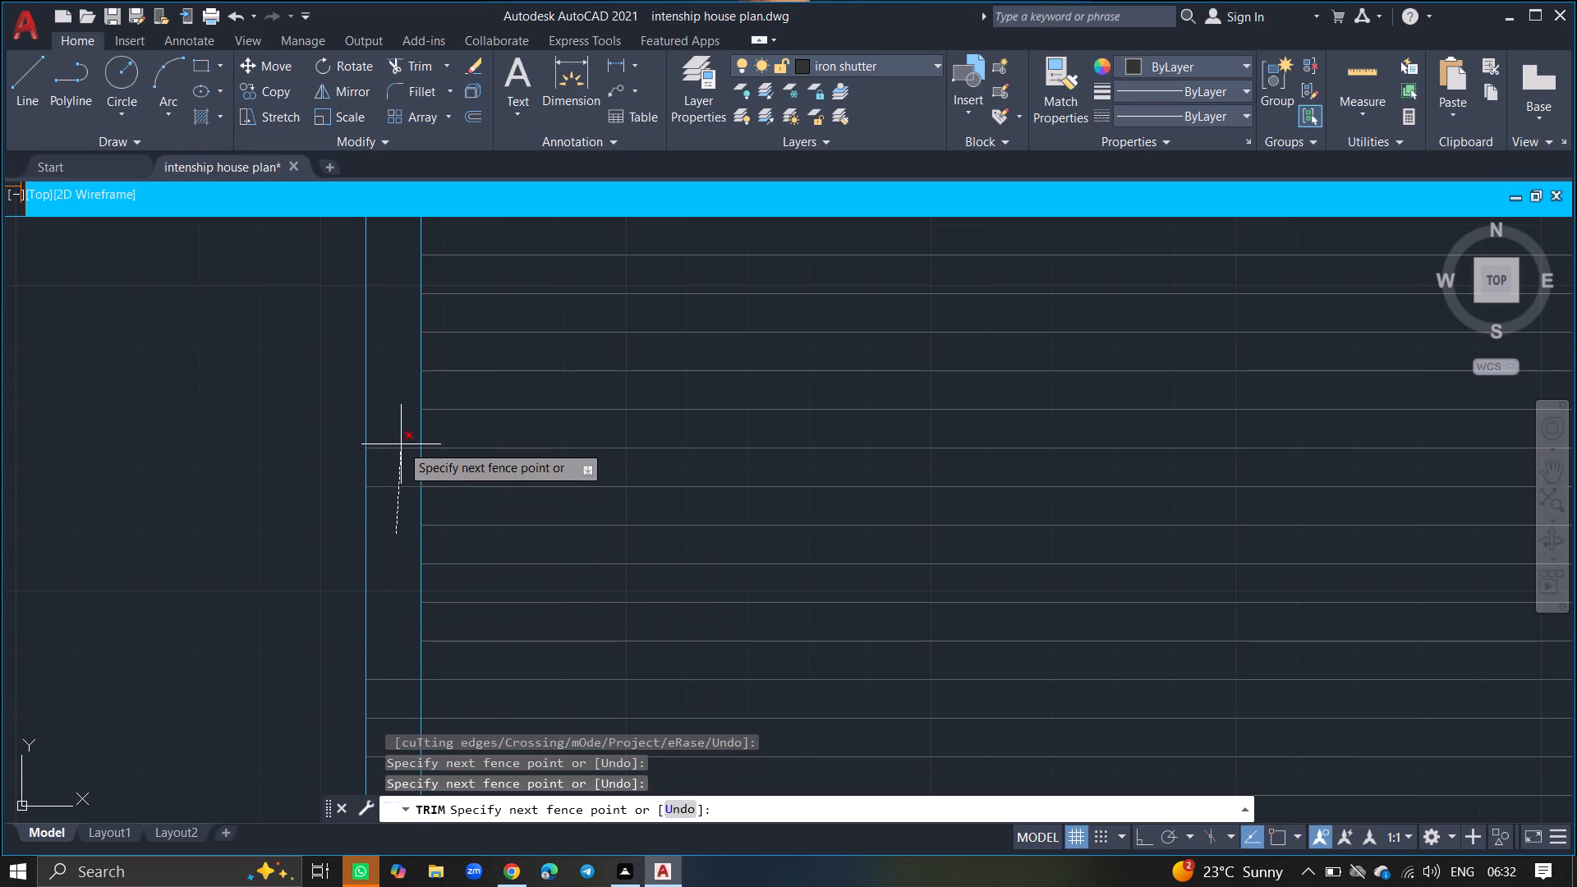
pyautogui.click(400, 433)
pyautogui.keyDown('ctrl'); pyautogui.scroll(-2, 400, 433); pyautogui.keyUp('ctrl')
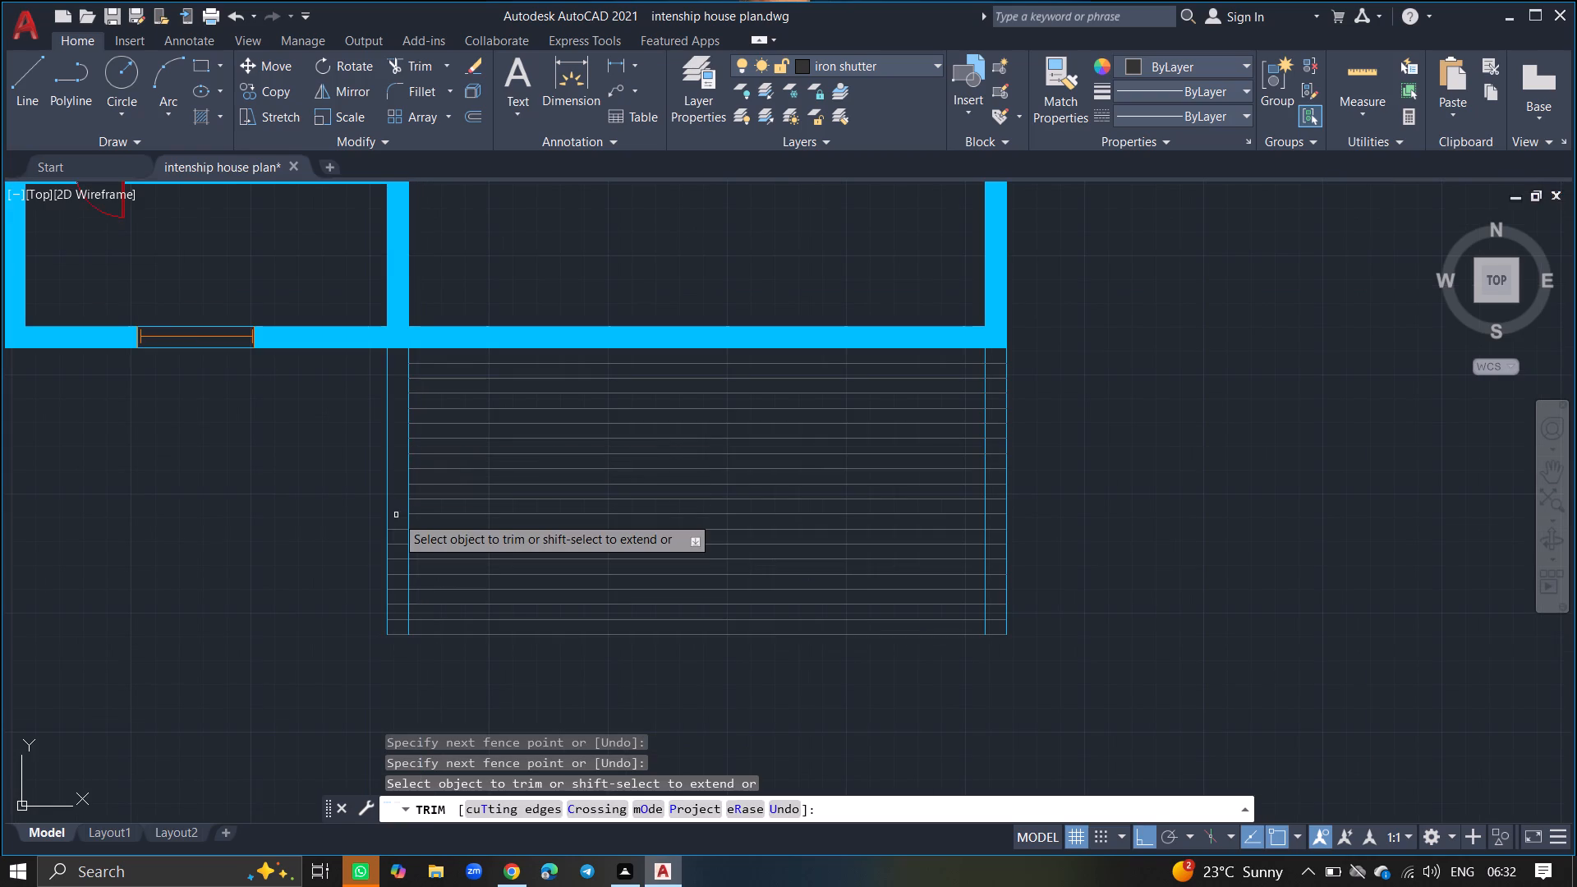
pyautogui.click(396, 516)
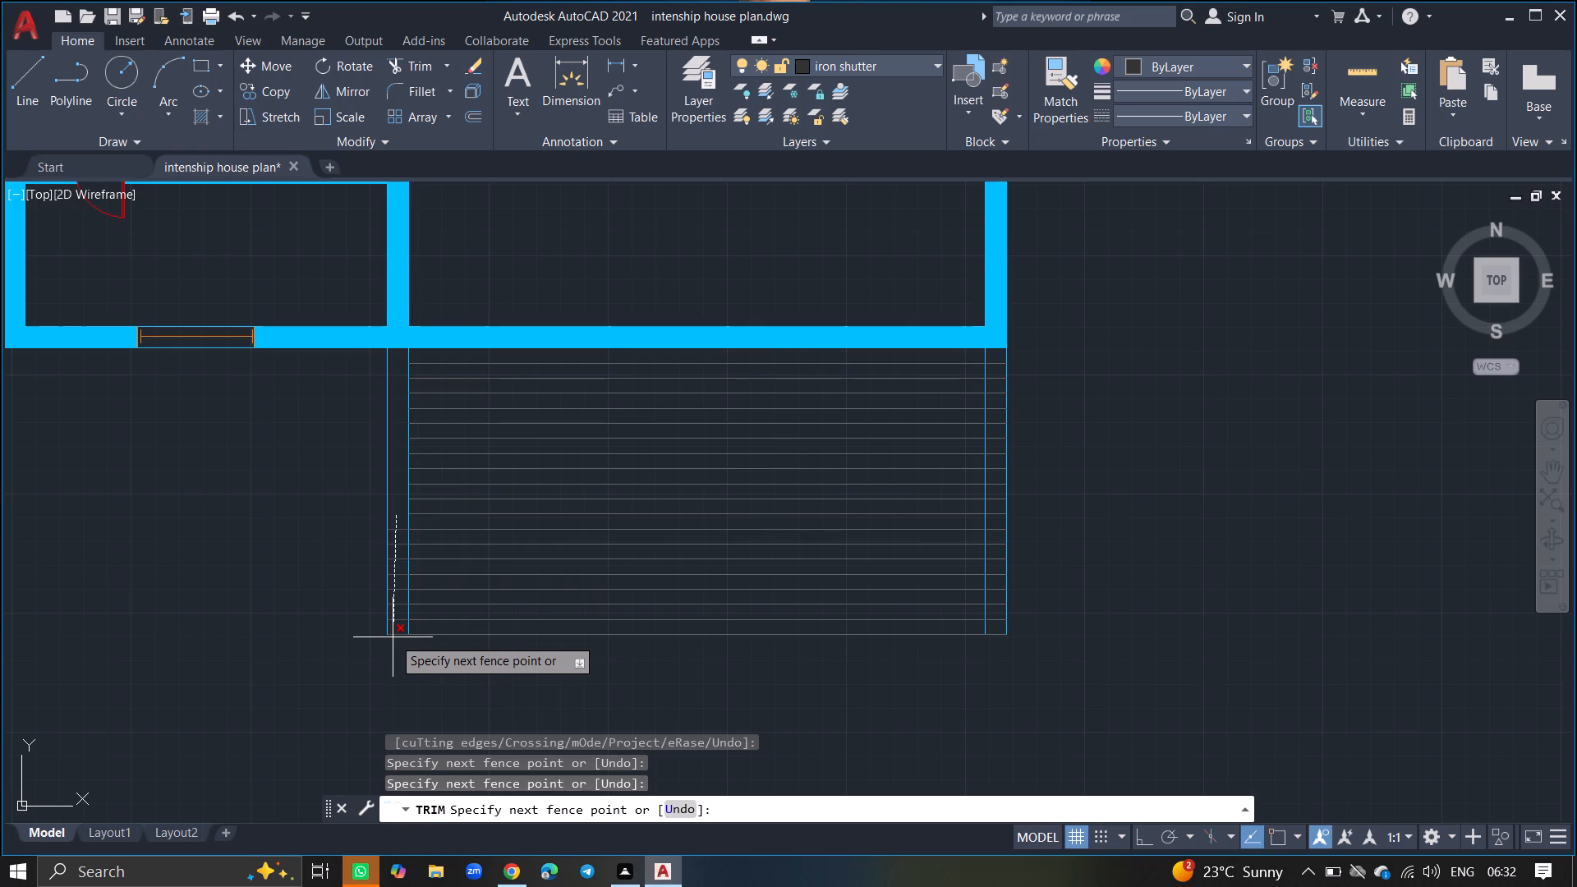
pyautogui.click(393, 668)
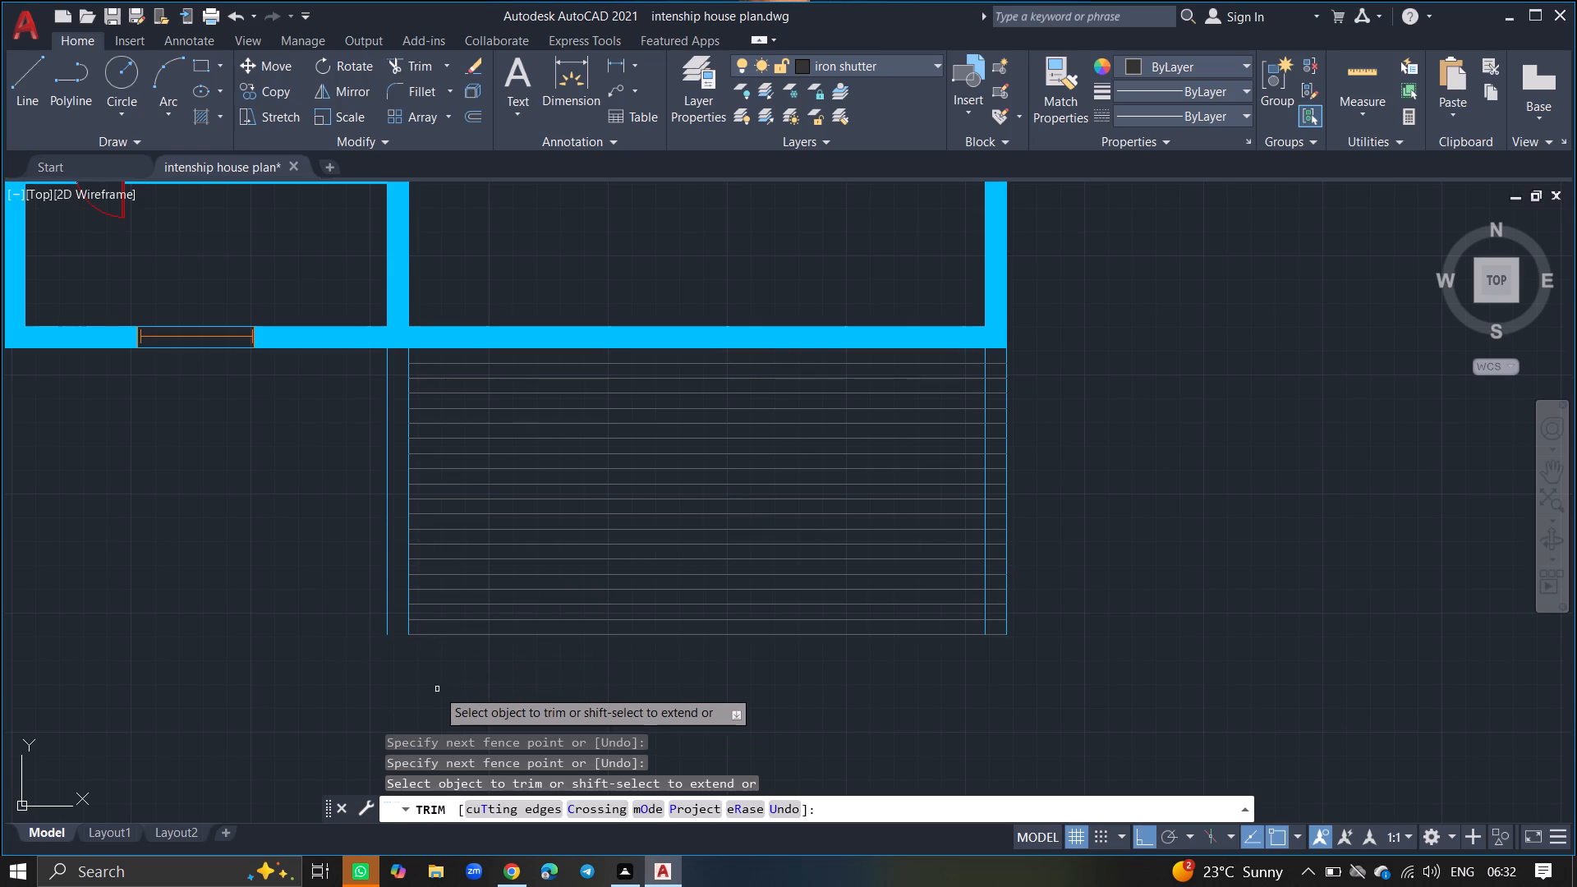
# Trim away the lowest array line between the inner faces of the west and east wall extensions.
pyautogui.click(443, 631)
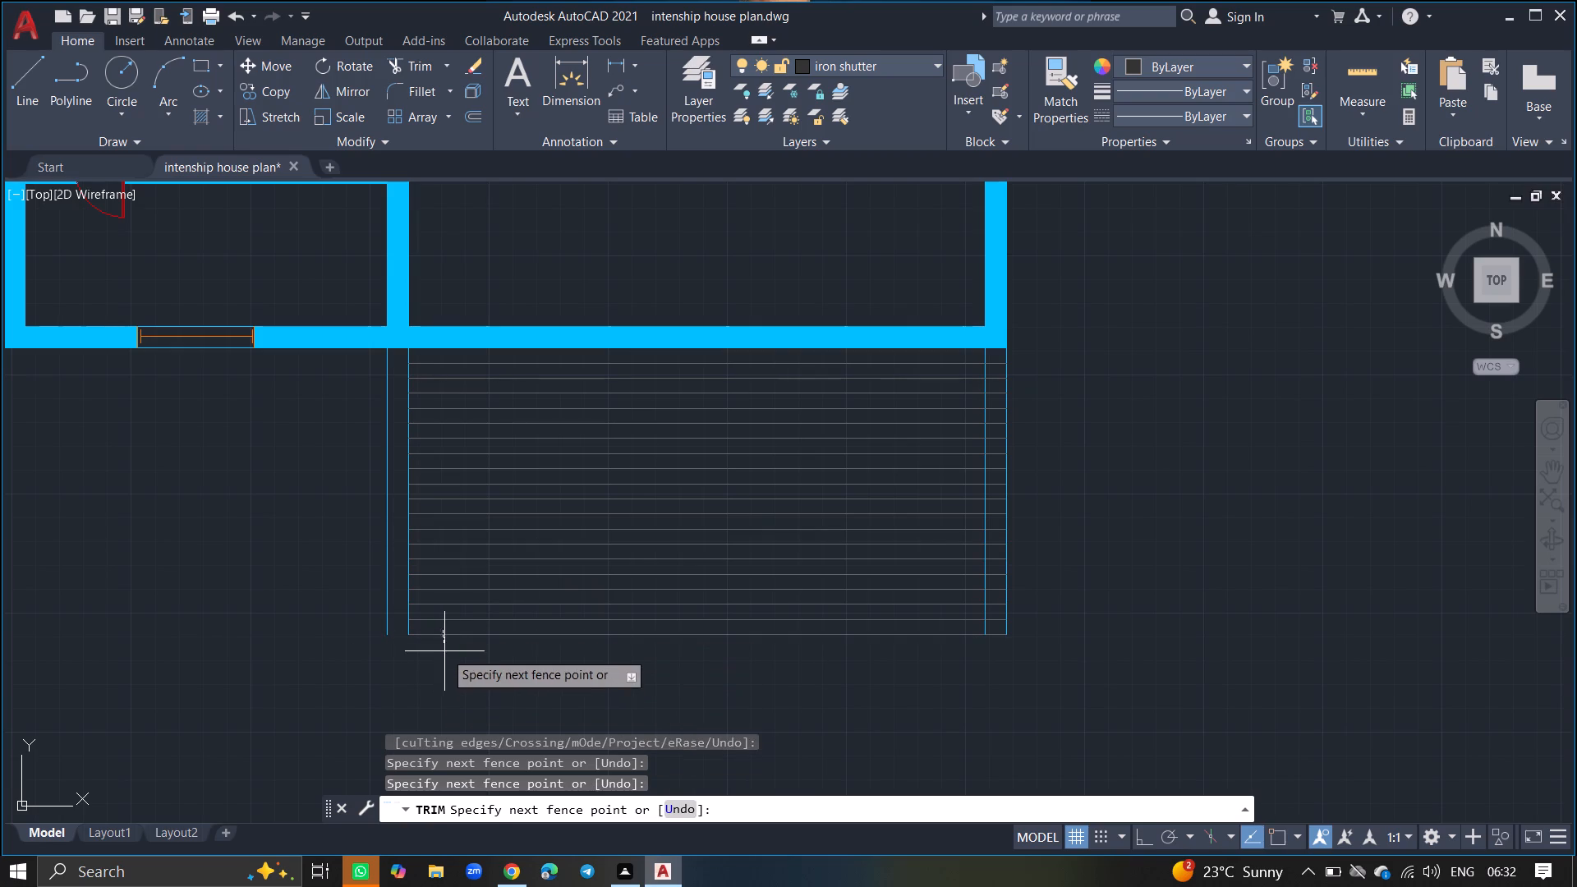
pyautogui.click(447, 664)
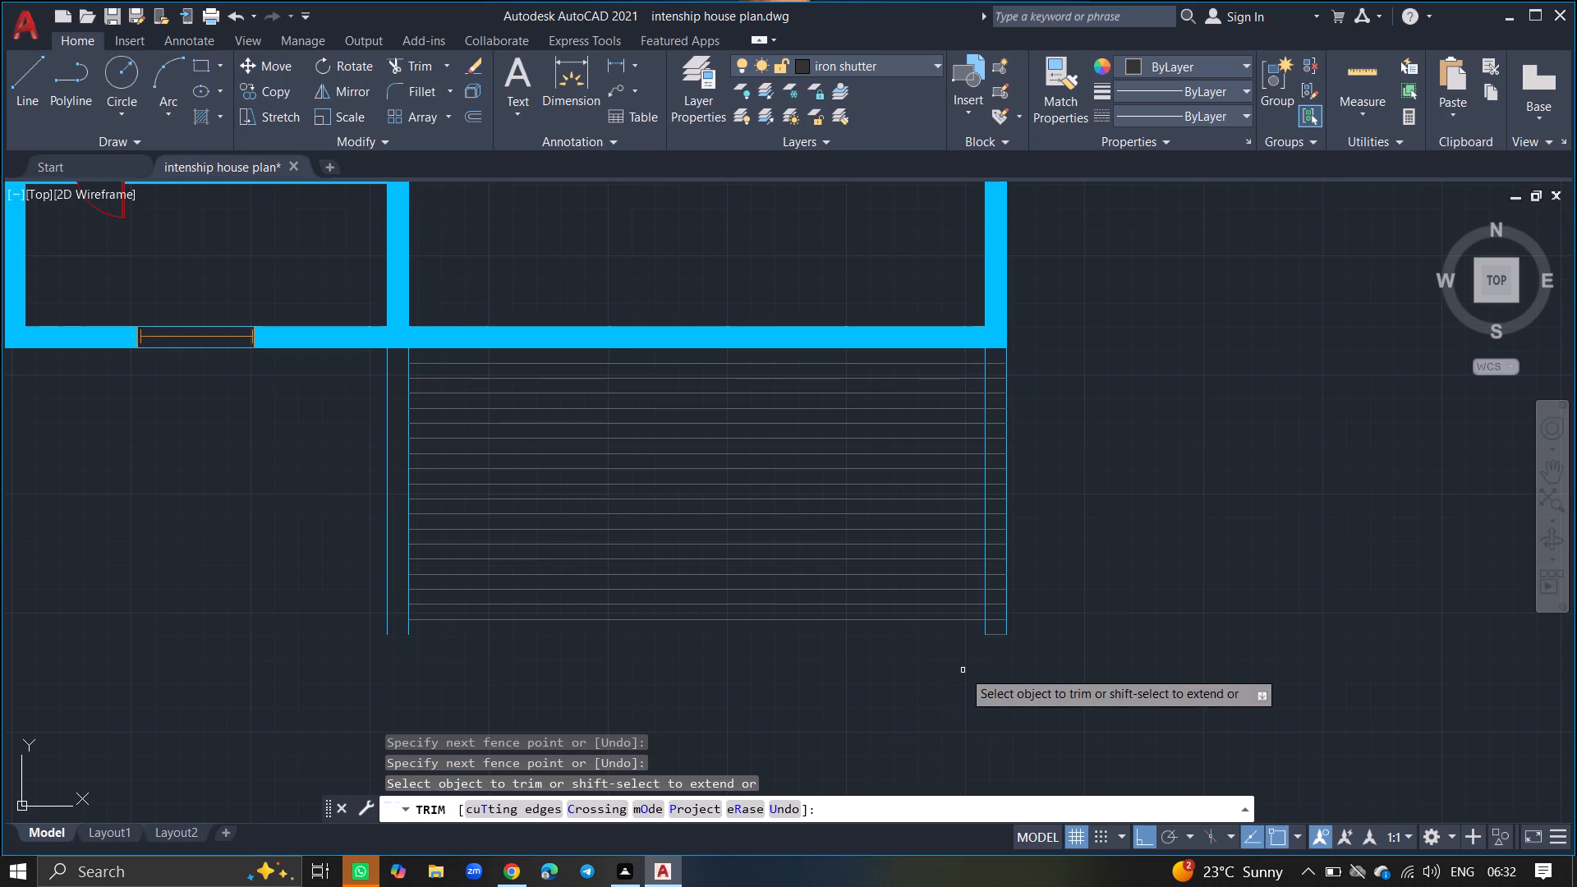
# Trim all remaining horizontal lines out of the strip between the two face lines of the east wall extension.
pyautogui.keyDown('ctrl'); pyautogui.scroll(3, 995, 661); pyautogui.keyUp('ctrl')
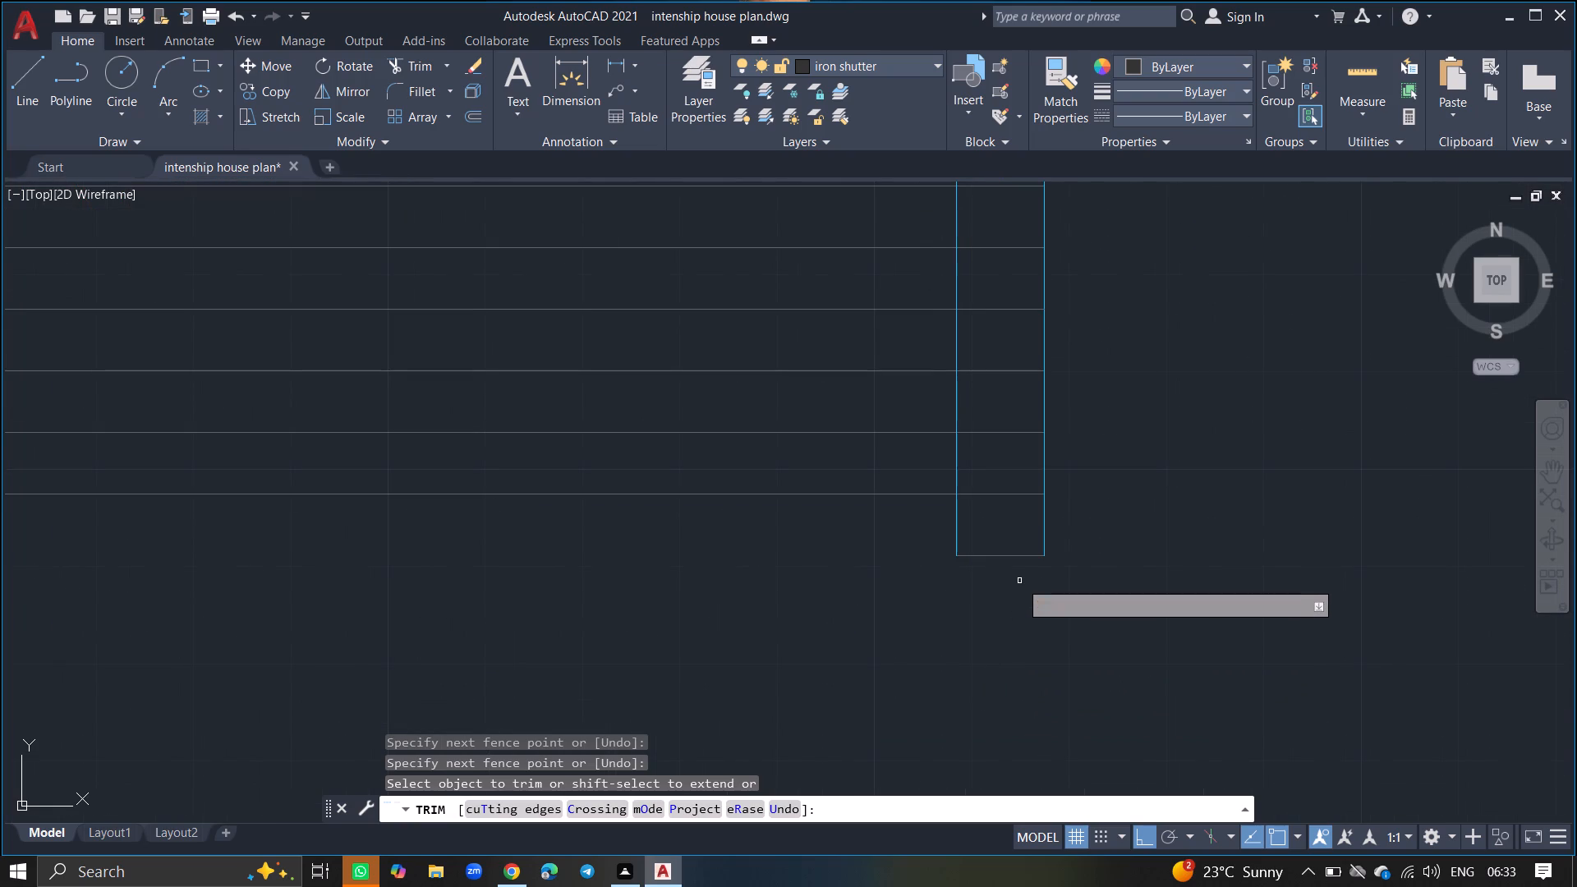
pyautogui.click(1019, 581)
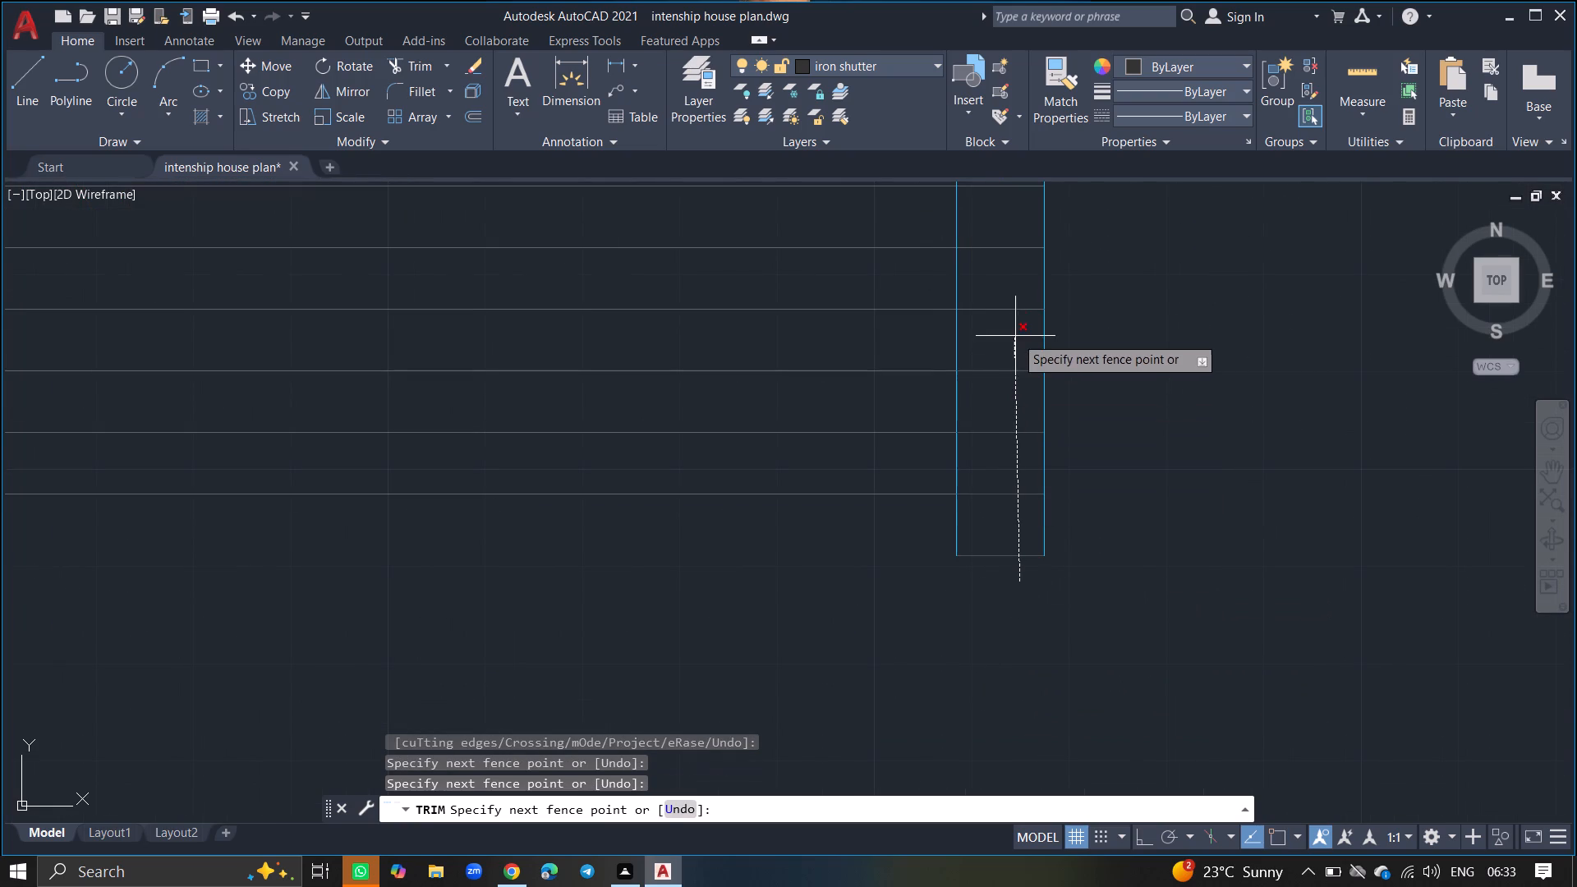
pyautogui.click(1008, 301)
pyautogui.keyDown('ctrl'); pyautogui.scroll(-2, 1008, 301); pyautogui.keyUp('ctrl')
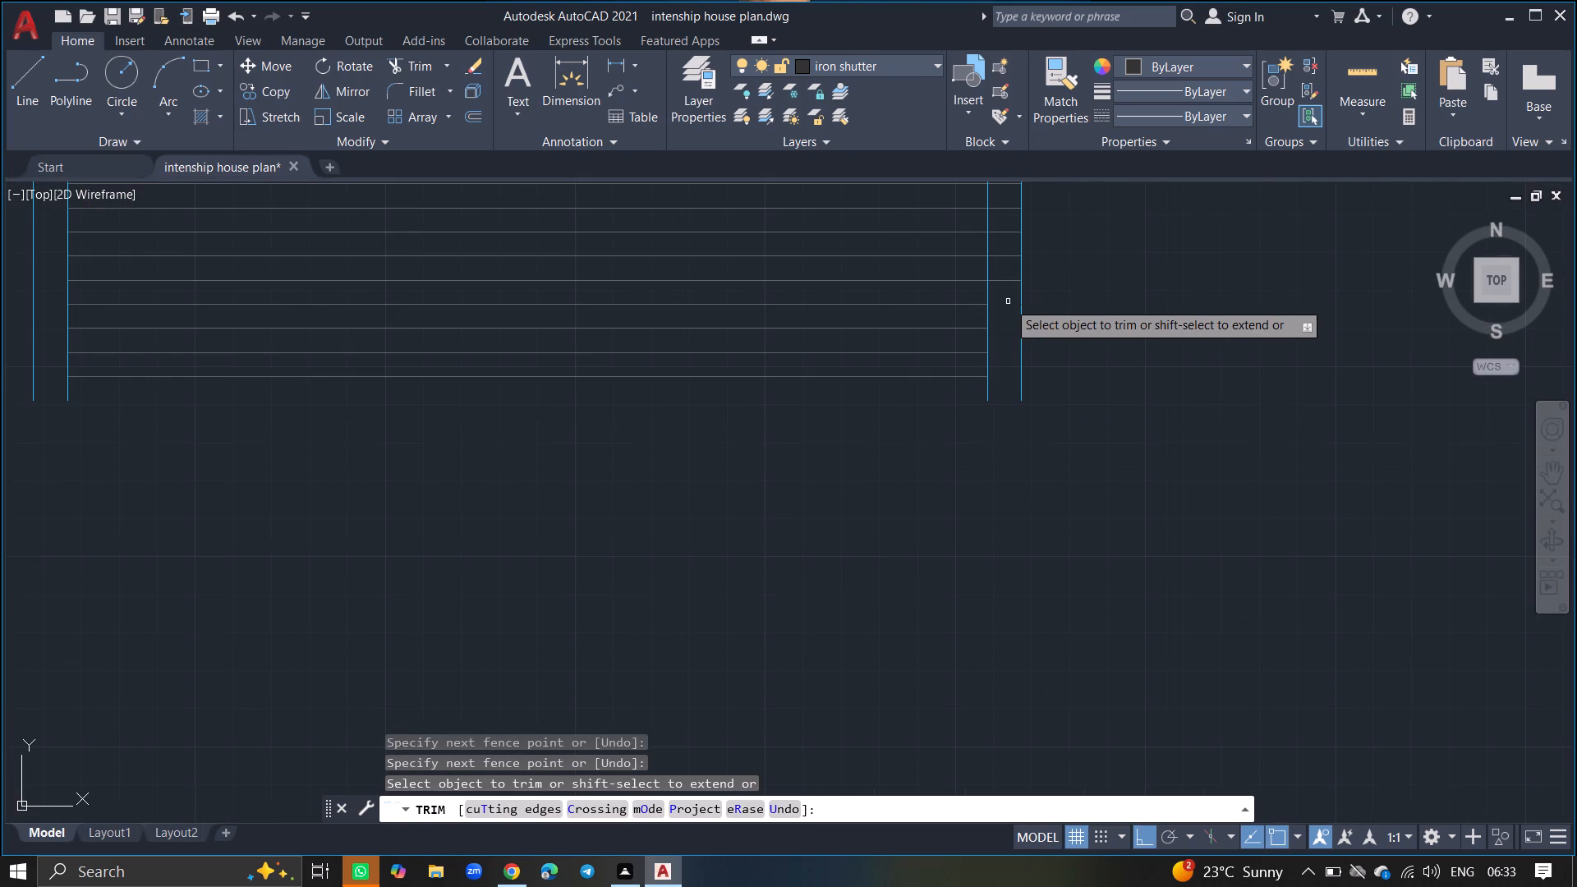
pyautogui.click(1008, 301)
pyautogui.click(1012, 206)
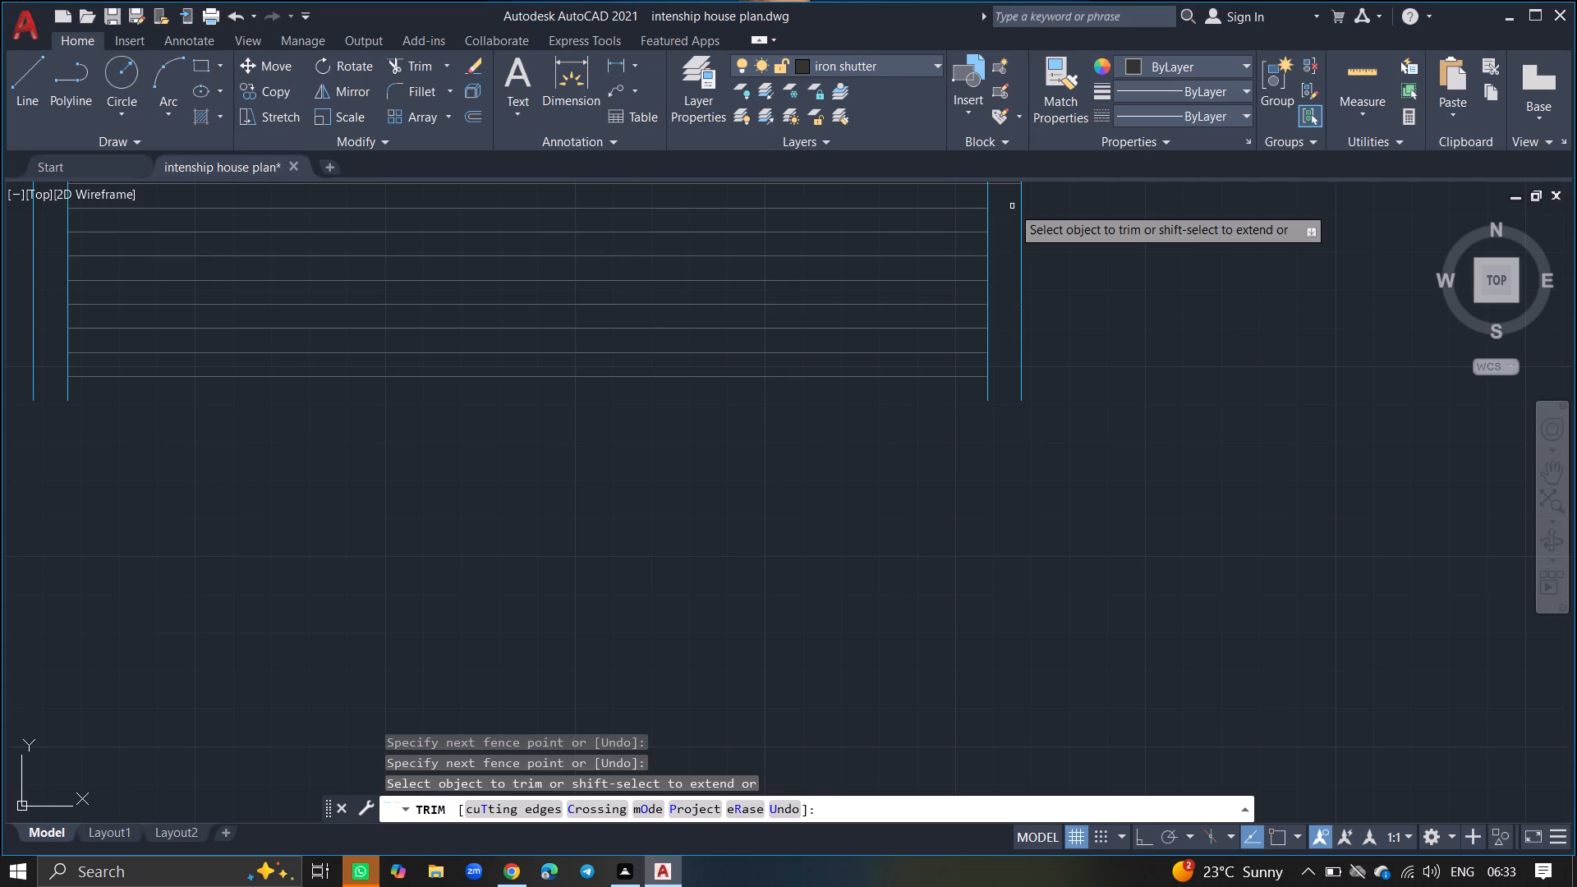
pyautogui.keyDown('ctrl'); pyautogui.scroll(-4, 1012, 206); pyautogui.keyUp('ctrl')
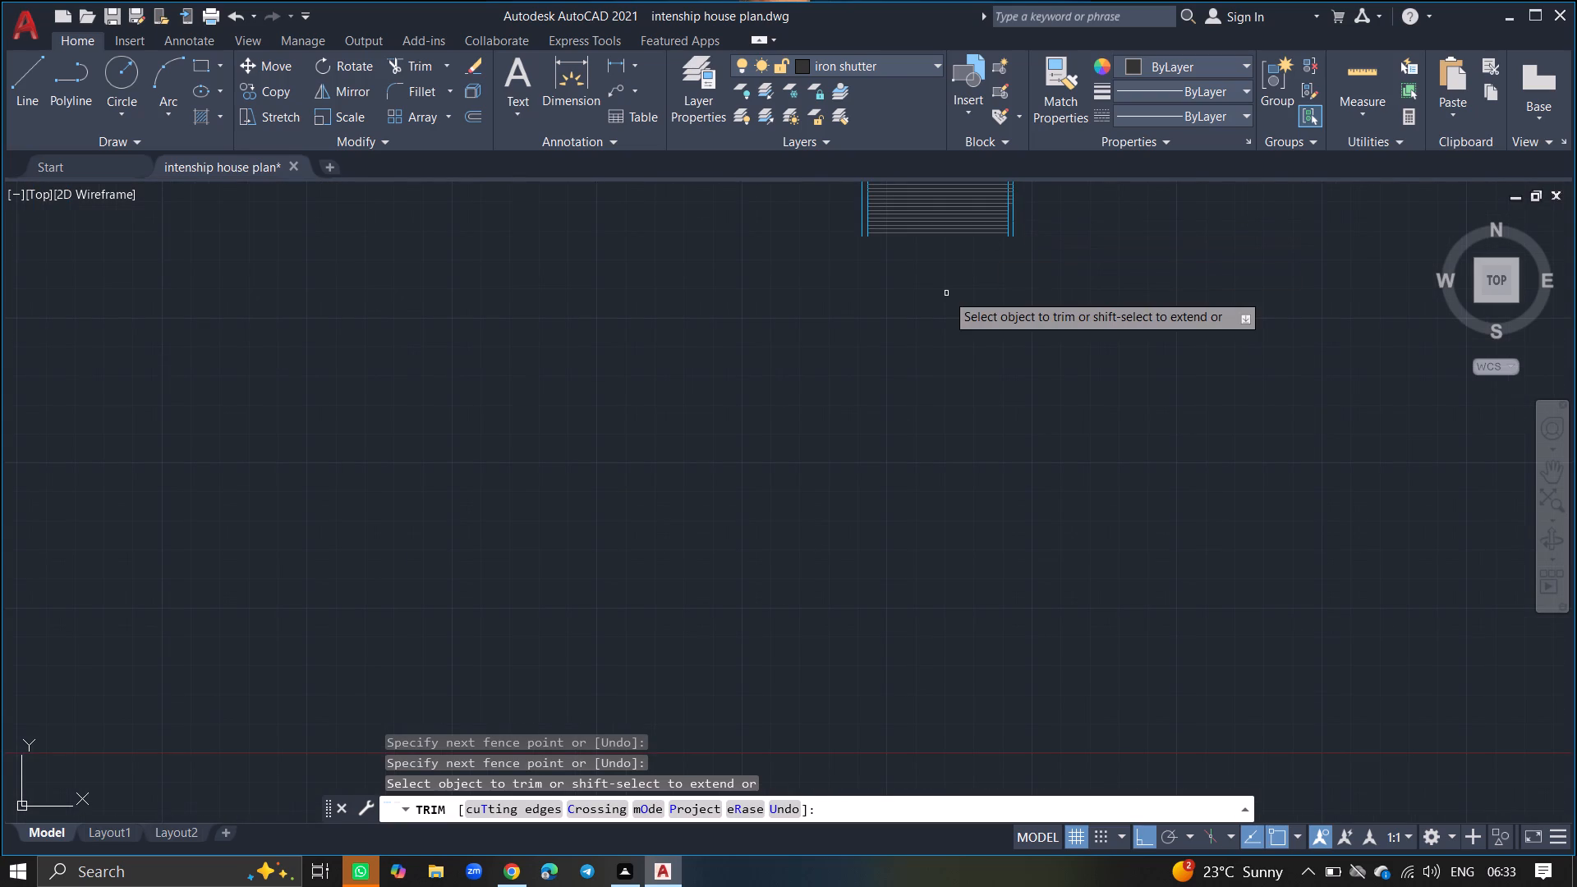
pyautogui.keyDown('ctrl'); pyautogui.scroll(-4, 946, 293); pyautogui.keyUp('ctrl')
pyautogui.keyDown('ctrl'); pyautogui.scroll(7, 959, 260); pyautogui.keyUp('ctrl')
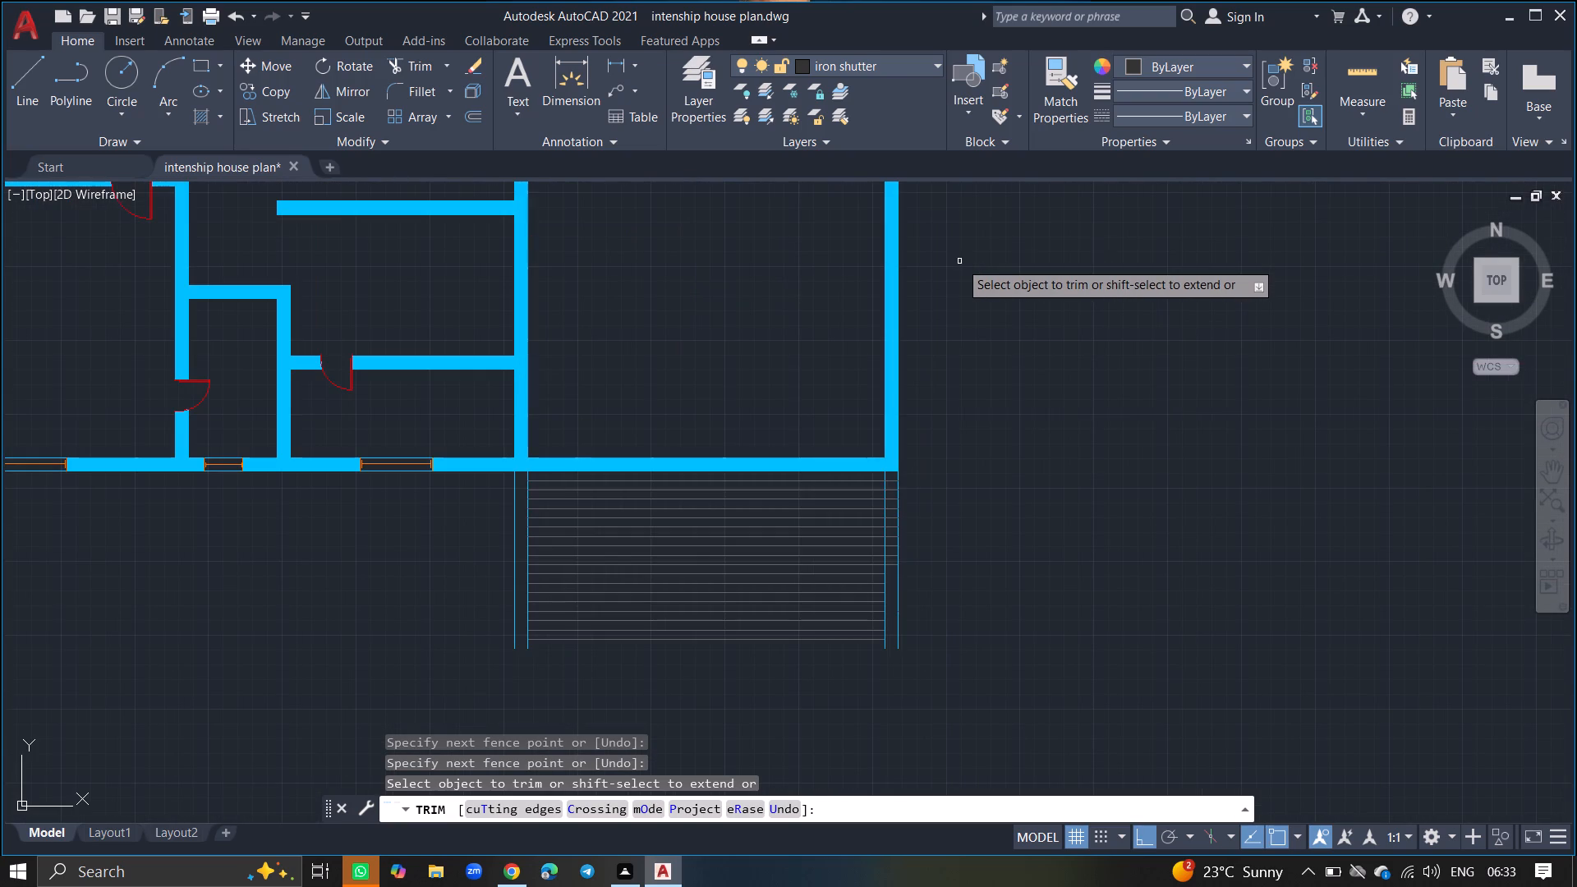
pyautogui.keyDown('ctrl'); pyautogui.scroll(5, 894, 523); pyautogui.keyUp('ctrl')
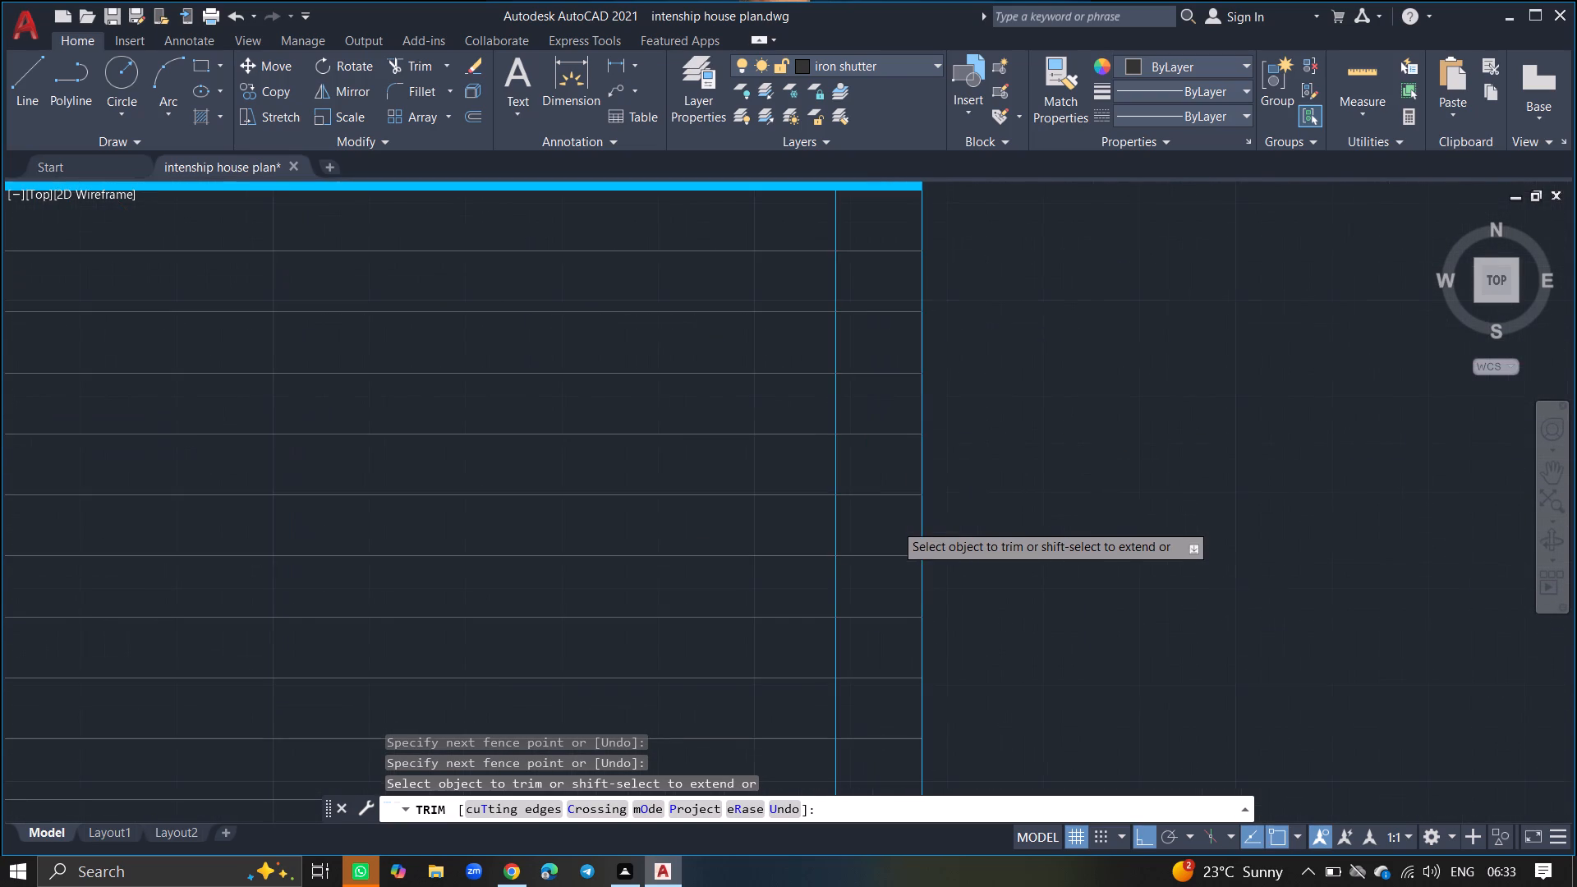
pyautogui.click(865, 218)
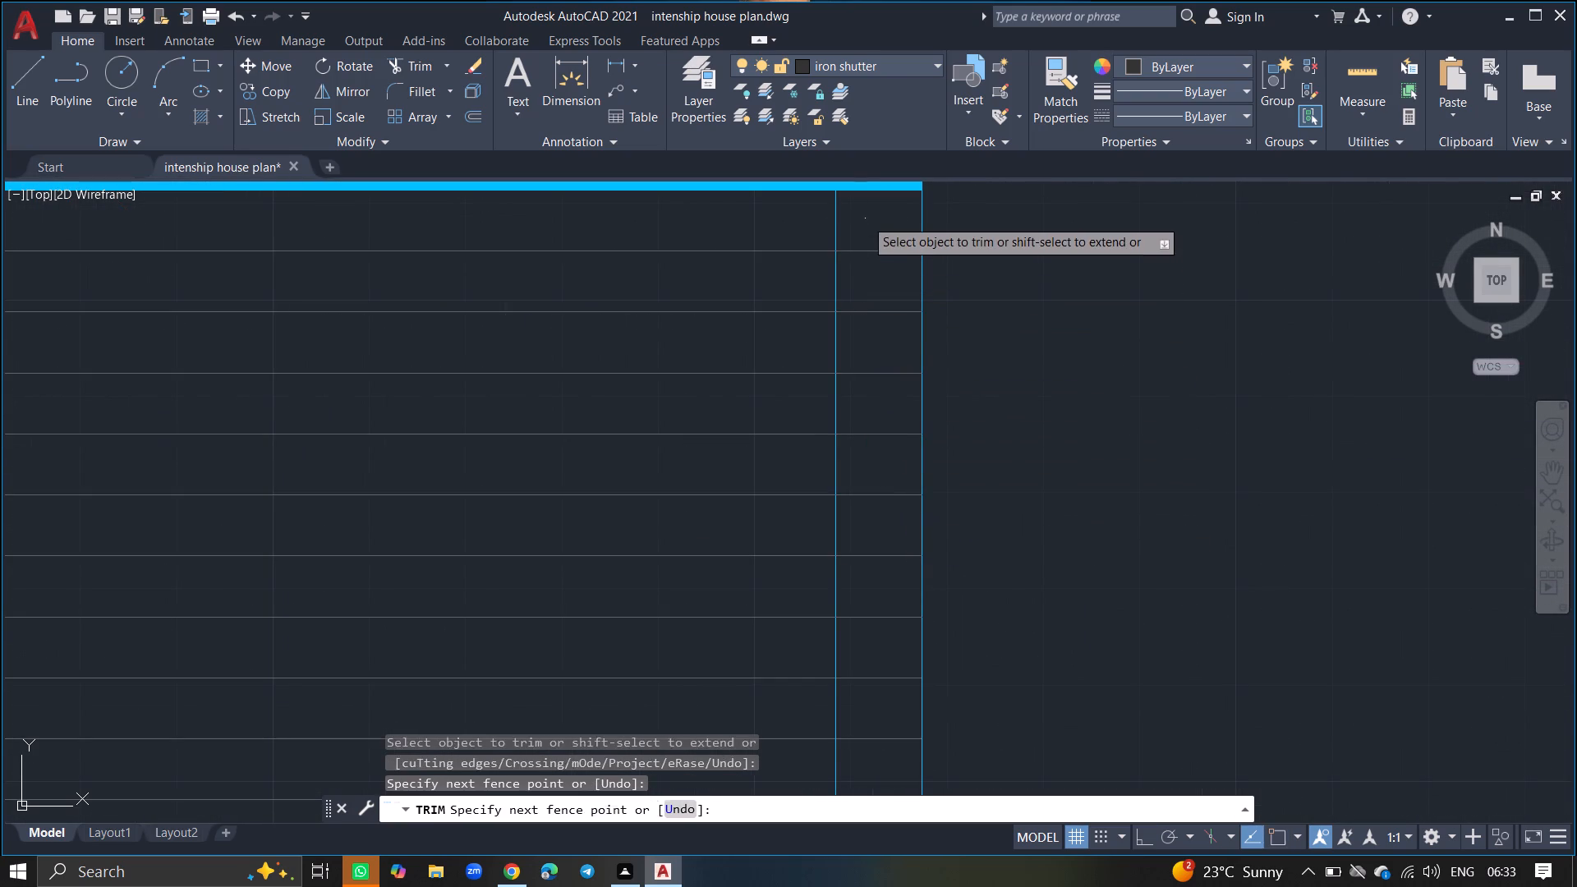
pyautogui.click(862, 515)
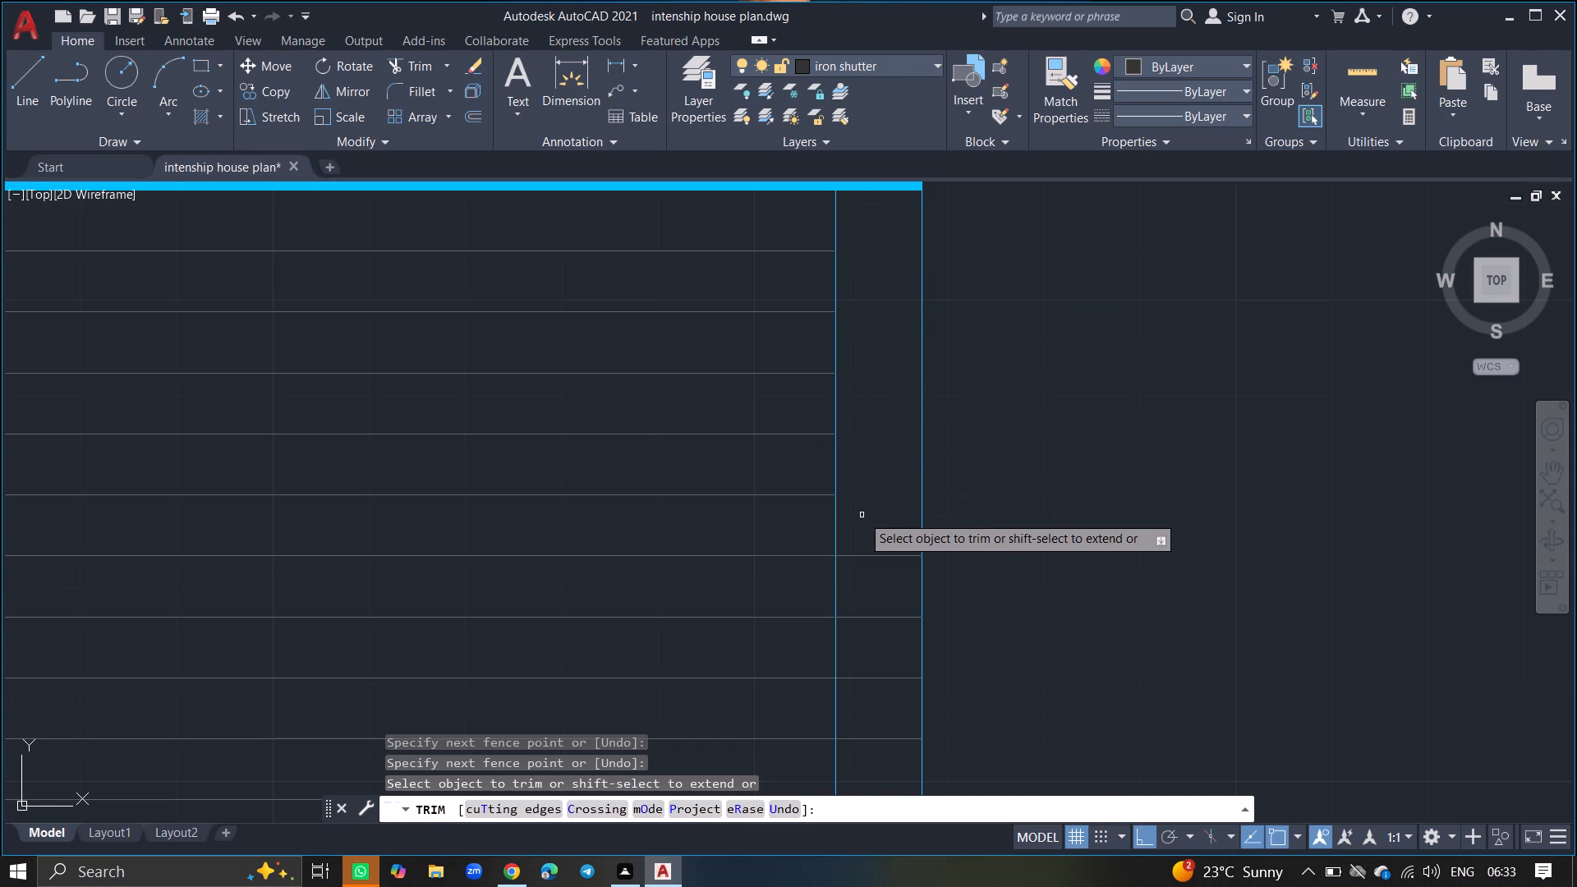
pyautogui.keyDown('ctrl'); pyautogui.scroll(-1, 865, 494); pyautogui.keyUp('ctrl')
pyautogui.click(865, 494)
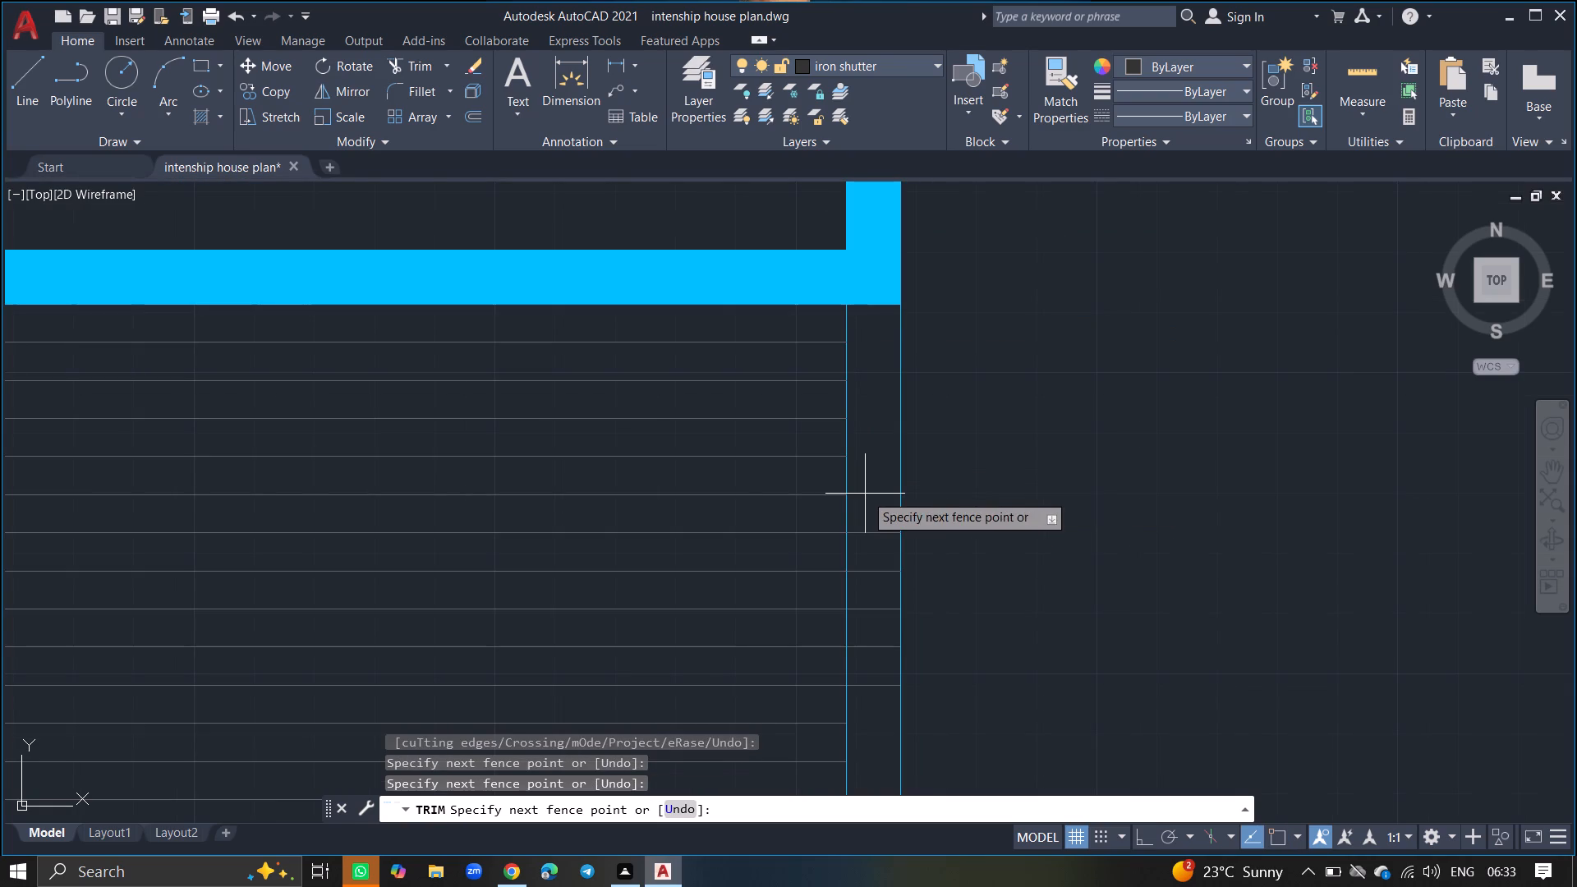
pyautogui.click(871, 720)
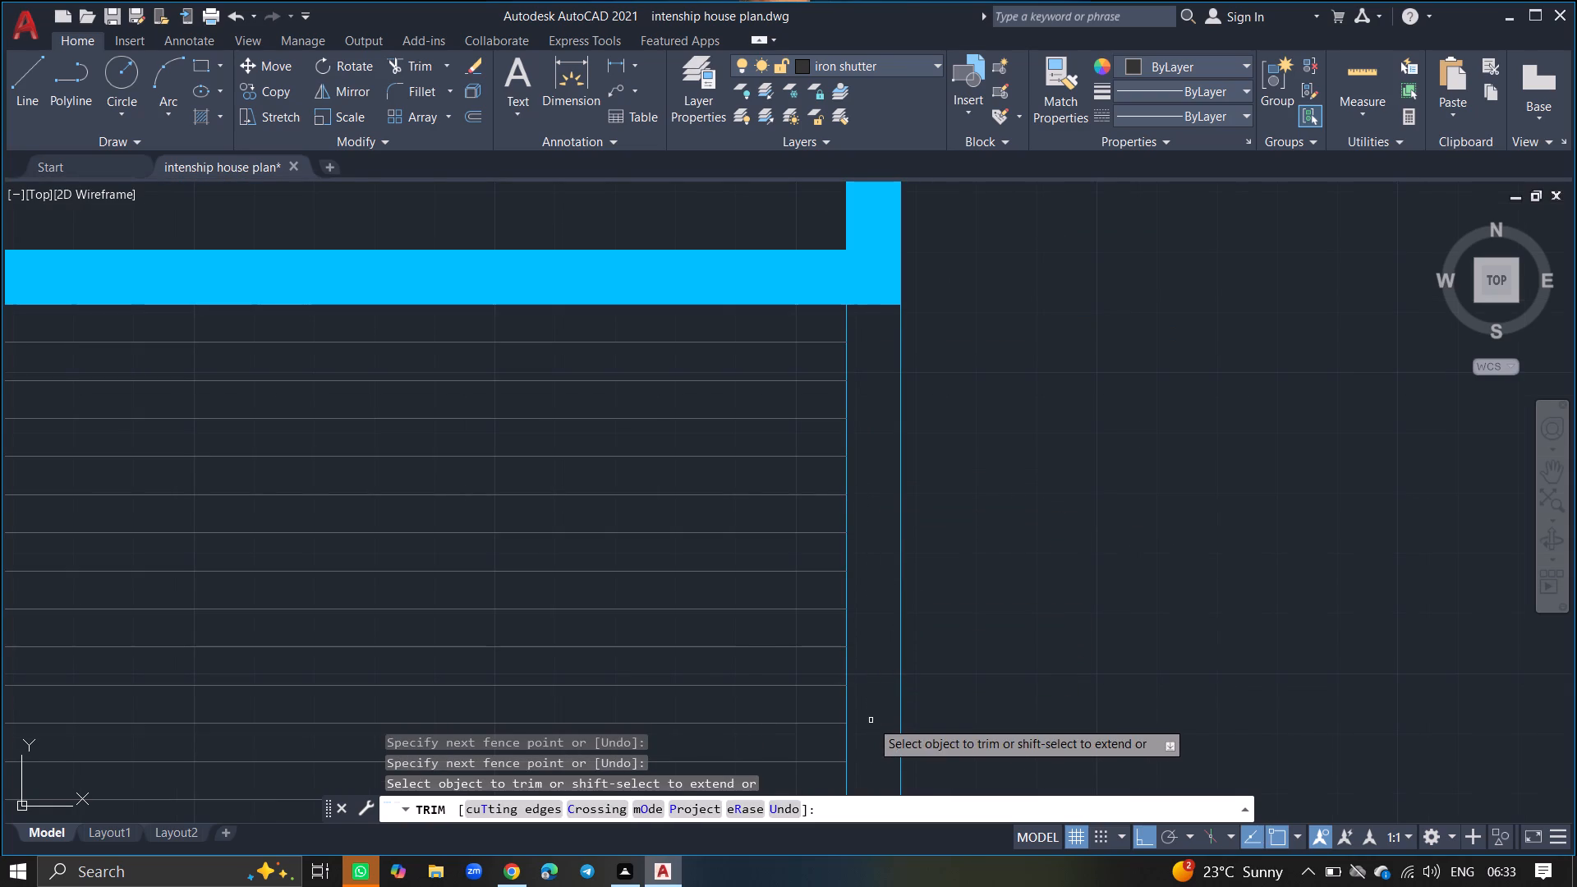
pyautogui.press('Return')
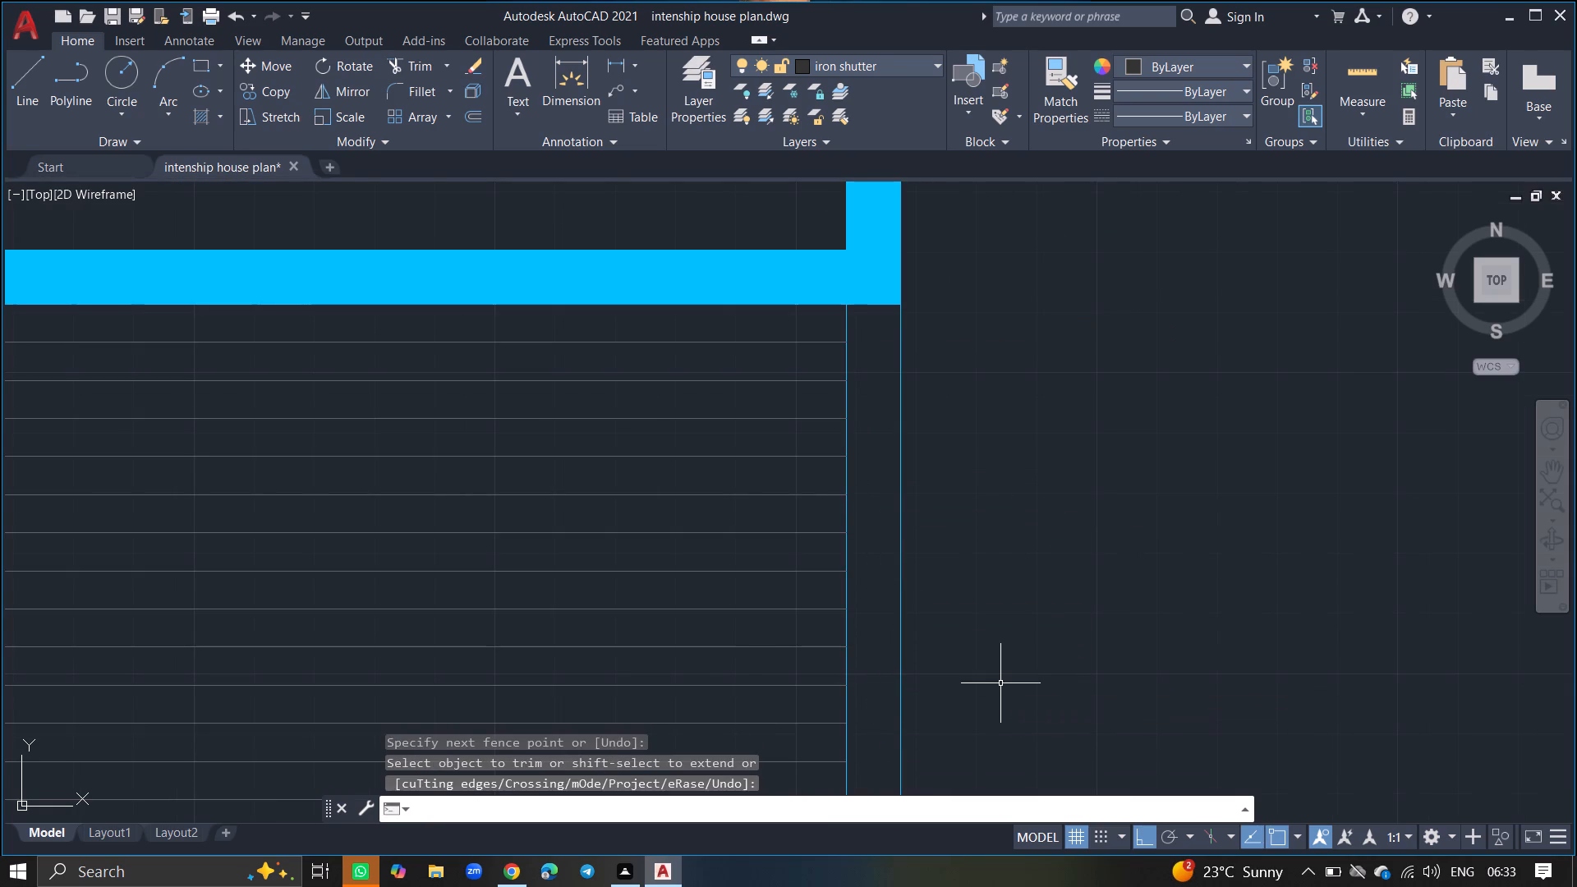
# Draw a 9" line closing the south end of the east wall extension, between its inner and outer faces.
pyautogui.write('line')
pyautogui.press('Return')
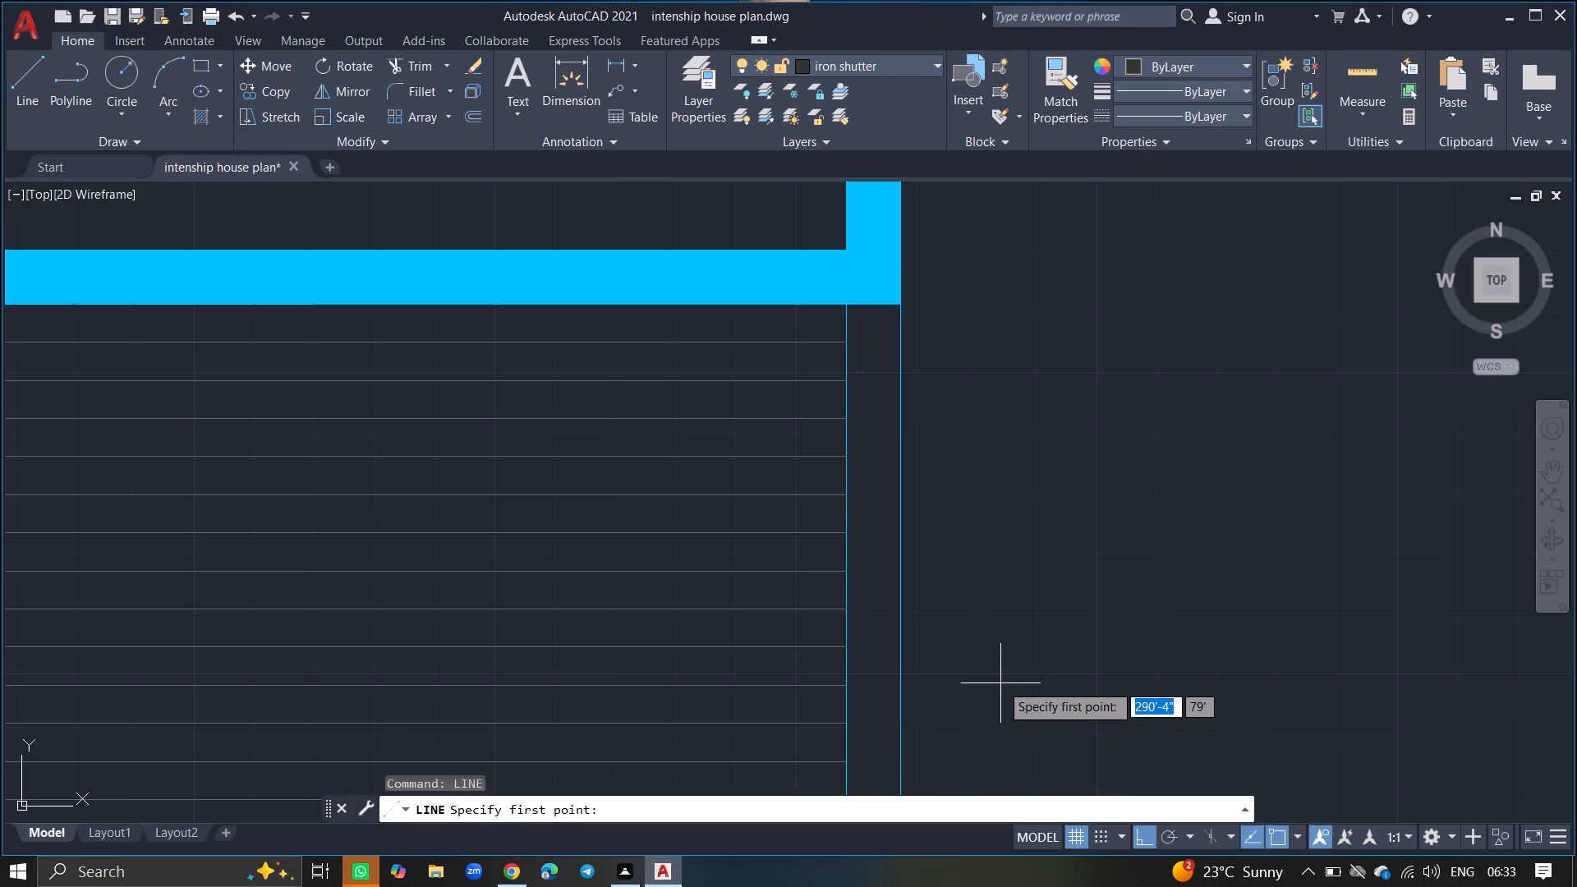
pyautogui.keyDown('ctrl'); pyautogui.scroll(-3, 1000, 683); pyautogui.keyUp('ctrl')
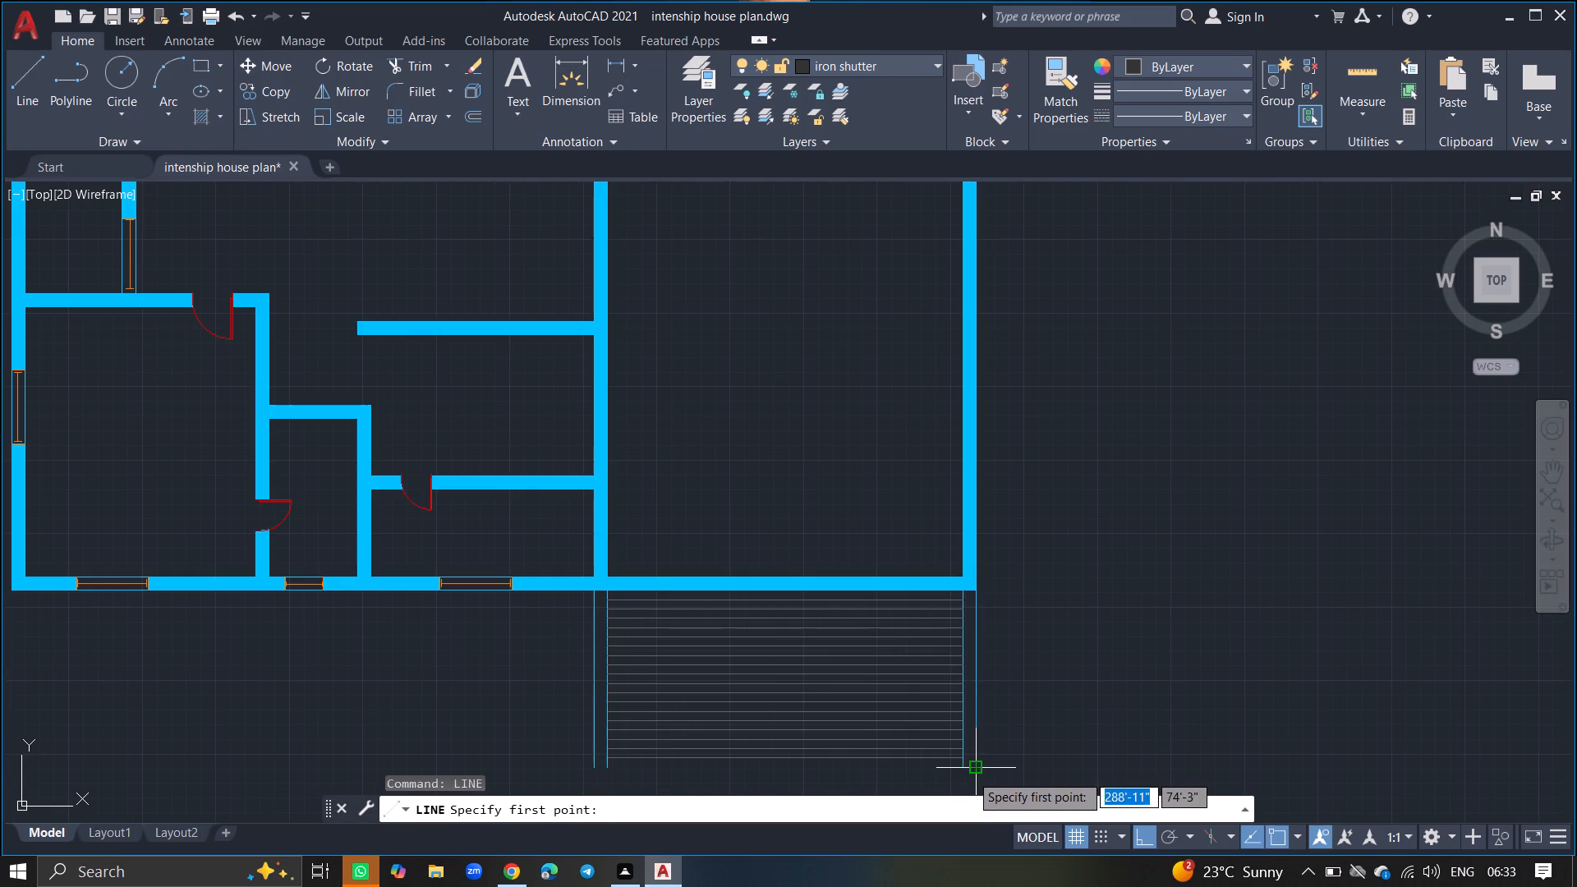
pyautogui.keyDown('ctrl'); pyautogui.scroll(5, 969, 779); pyautogui.keyUp('ctrl')
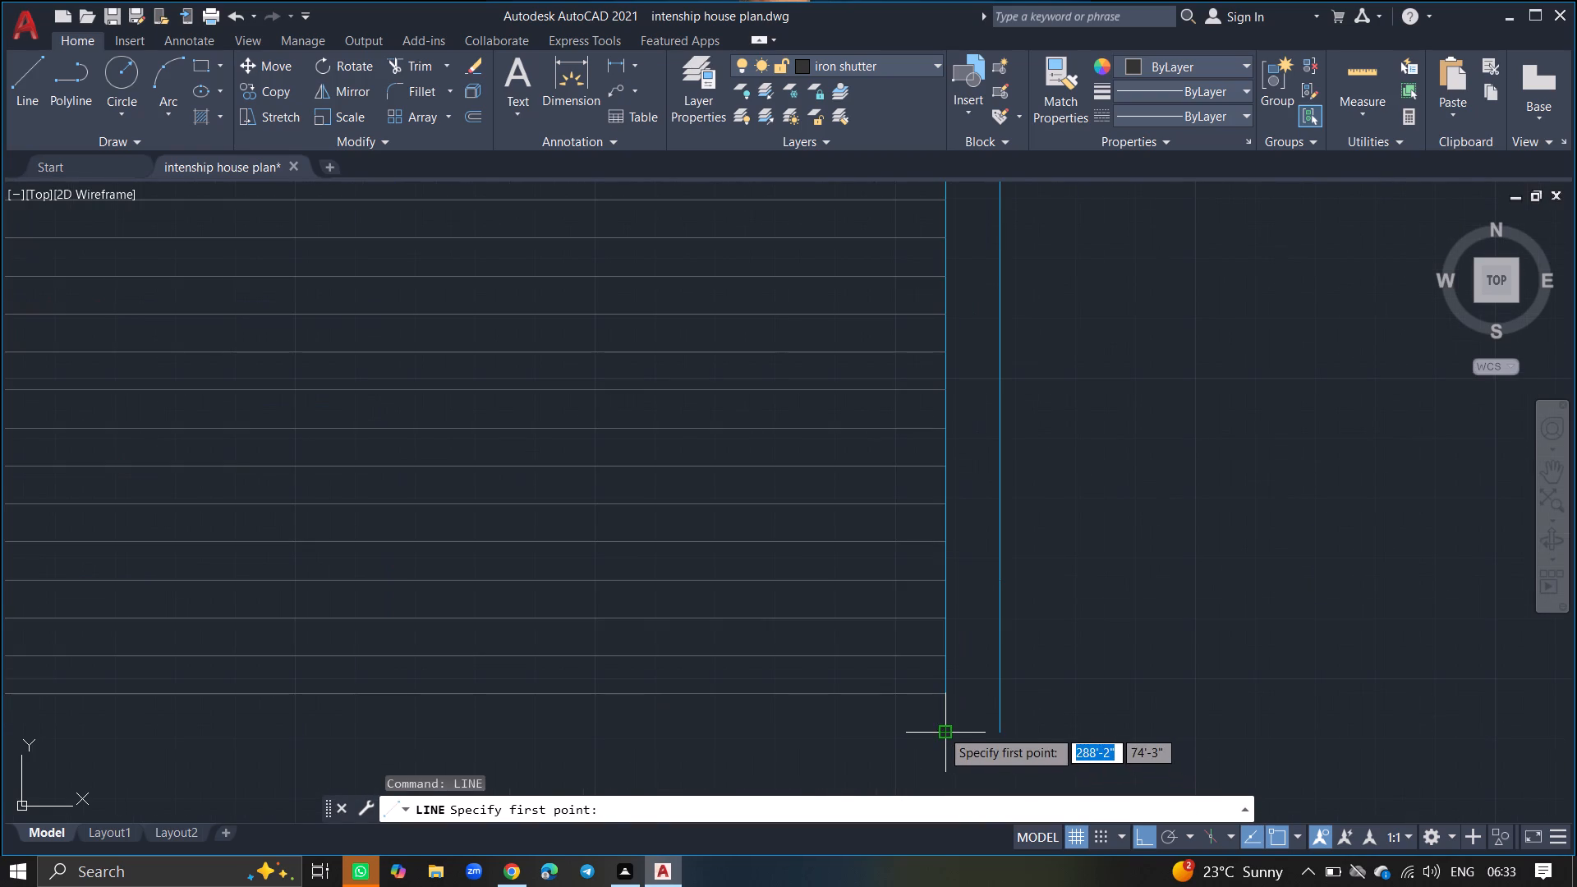
pyautogui.moveTo(941, 729); pyautogui.dragTo(1001, 728)
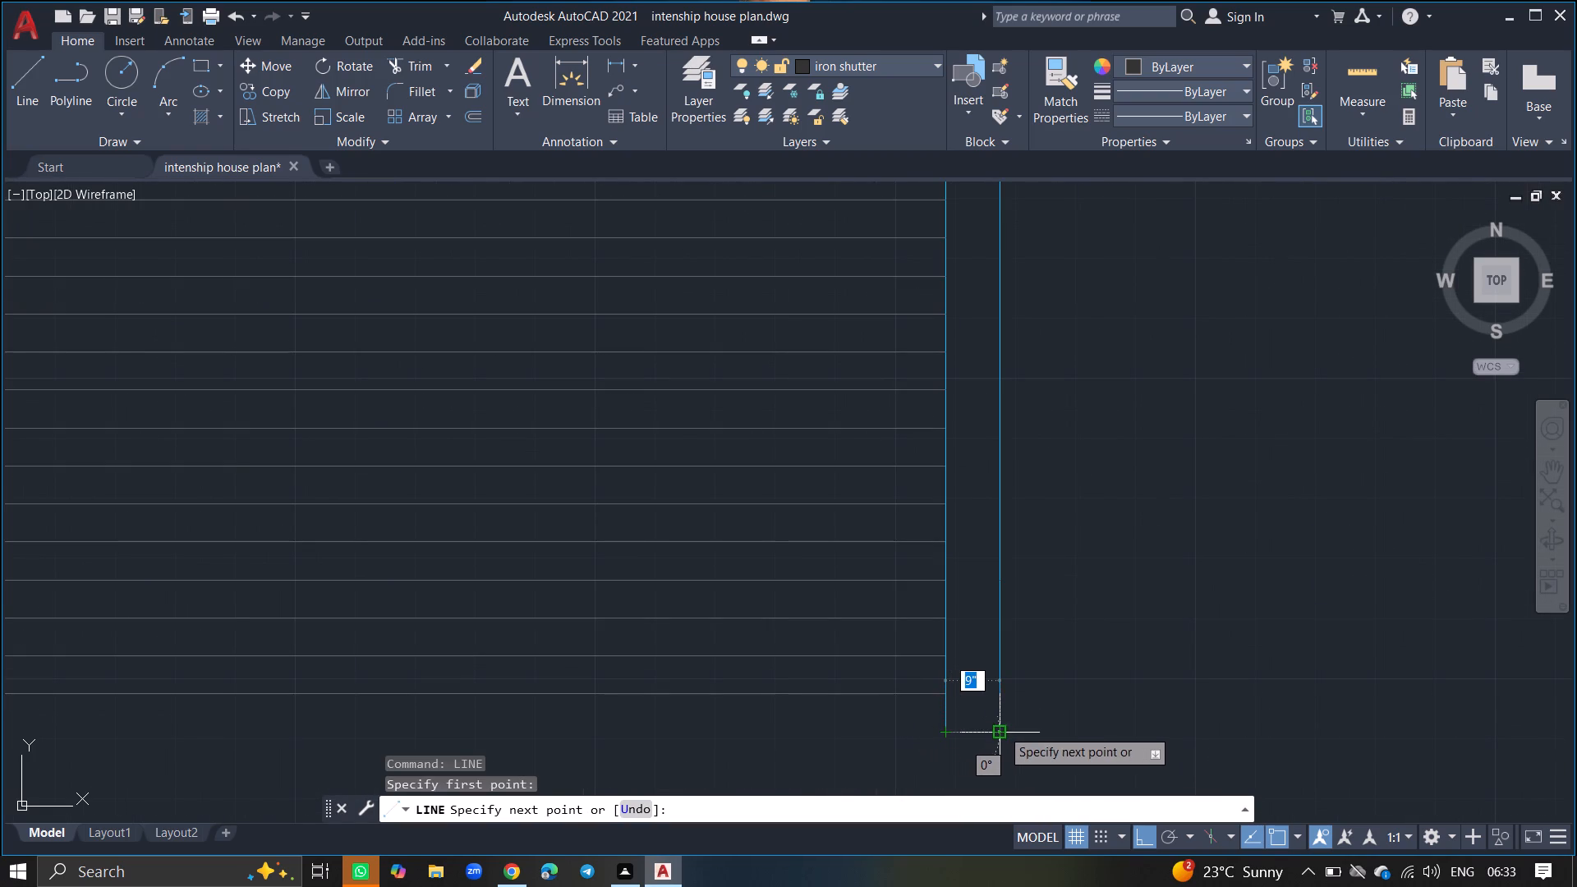
pyautogui.click(1001, 728)
pyautogui.press('Return')
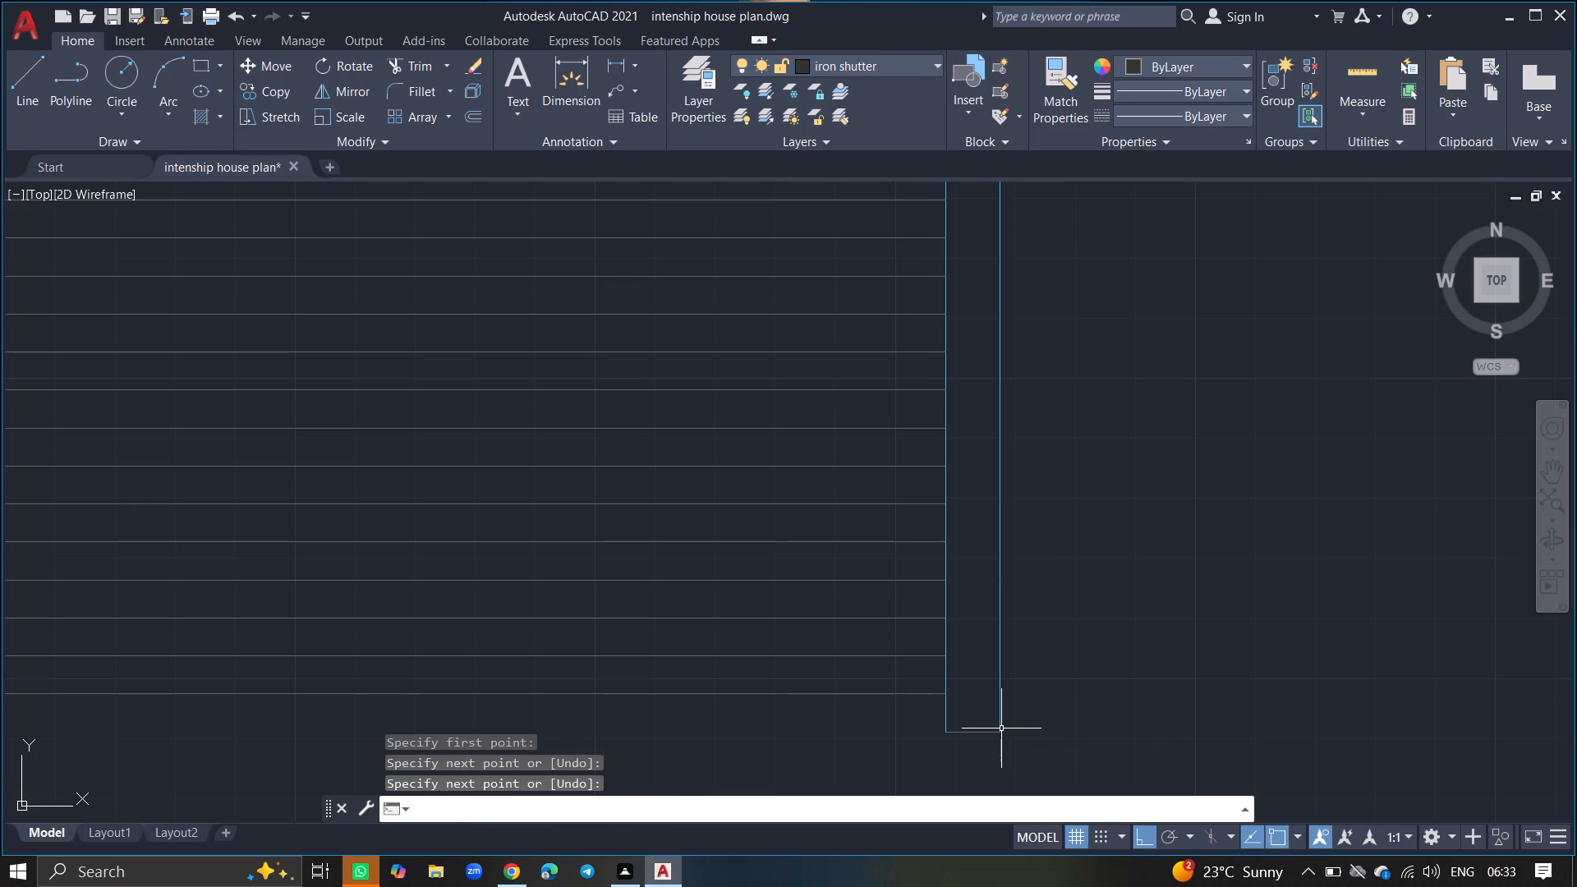
# Move the closing line at the south end of the east wall extension to the walls layer.
pyautogui.click(982, 733)
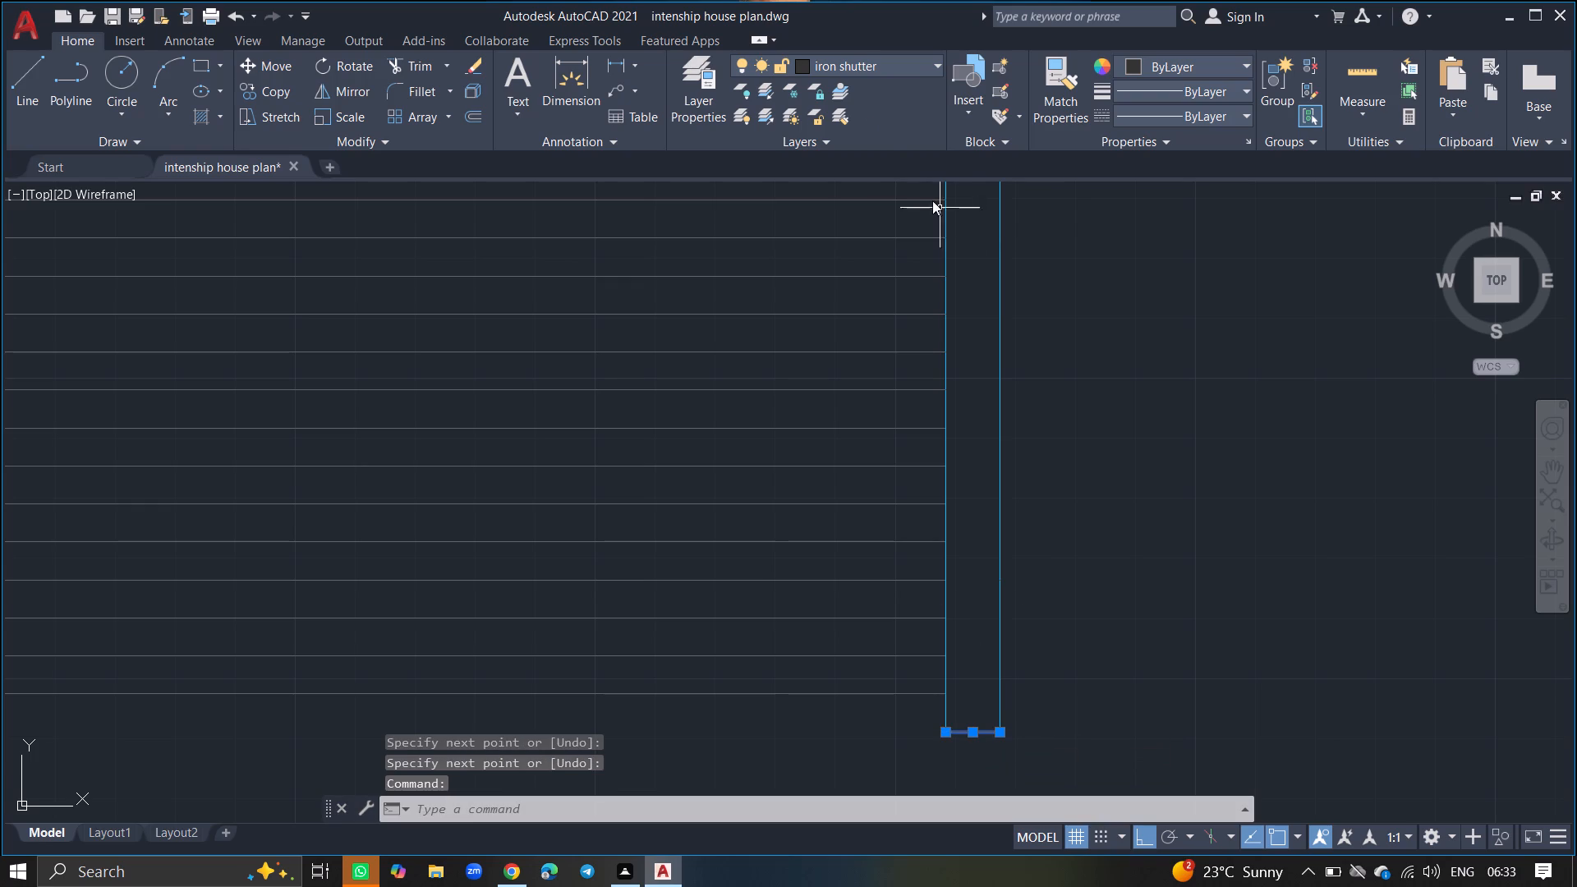
pyautogui.click(867, 62)
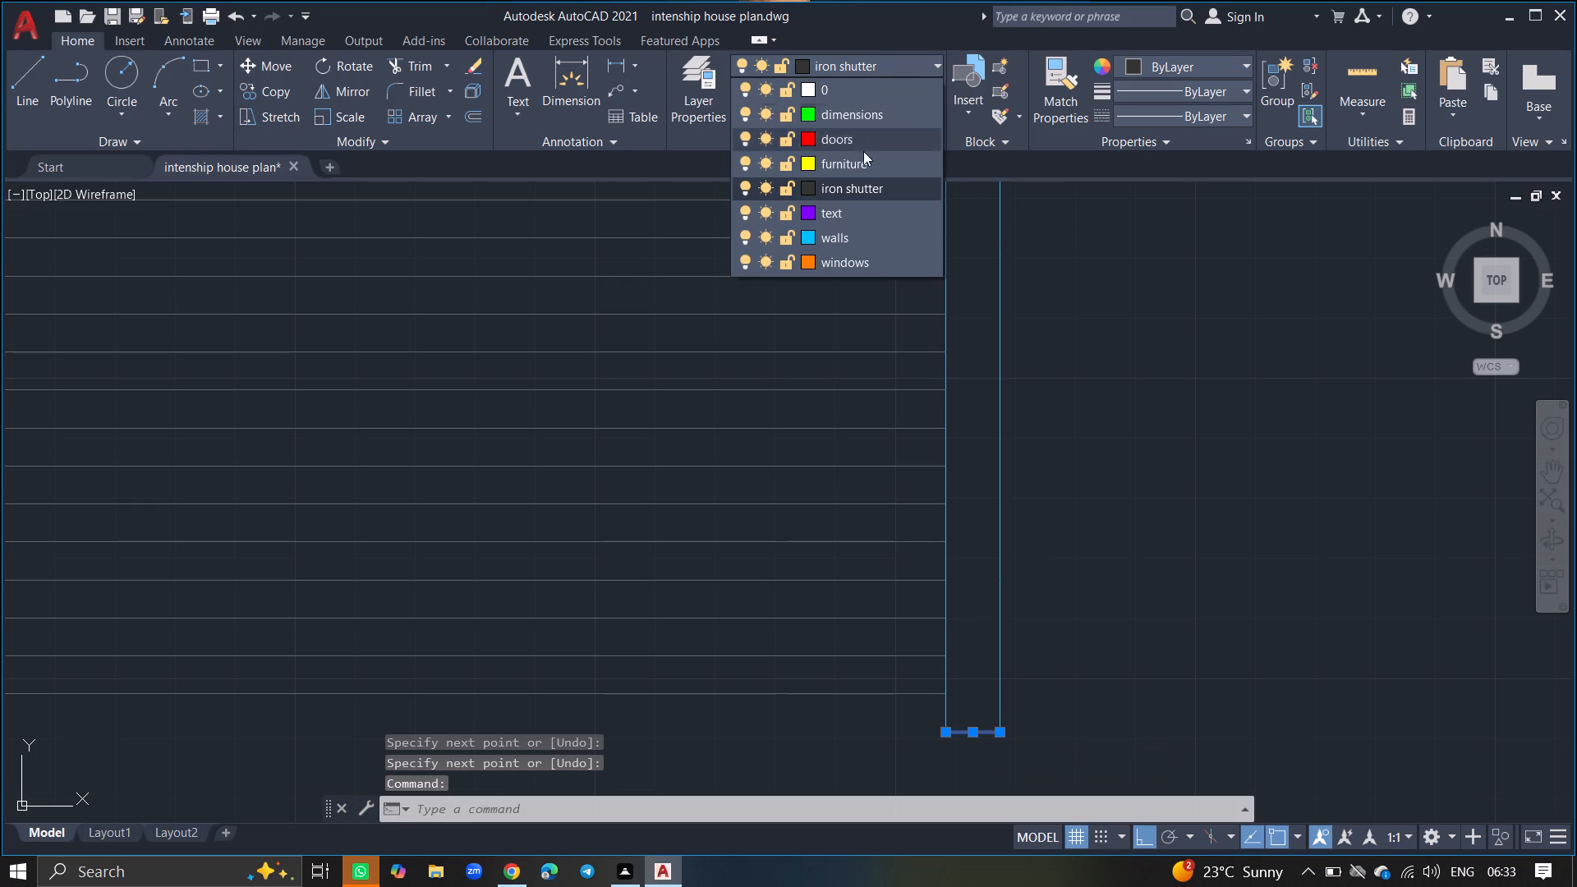
pyautogui.click(847, 245)
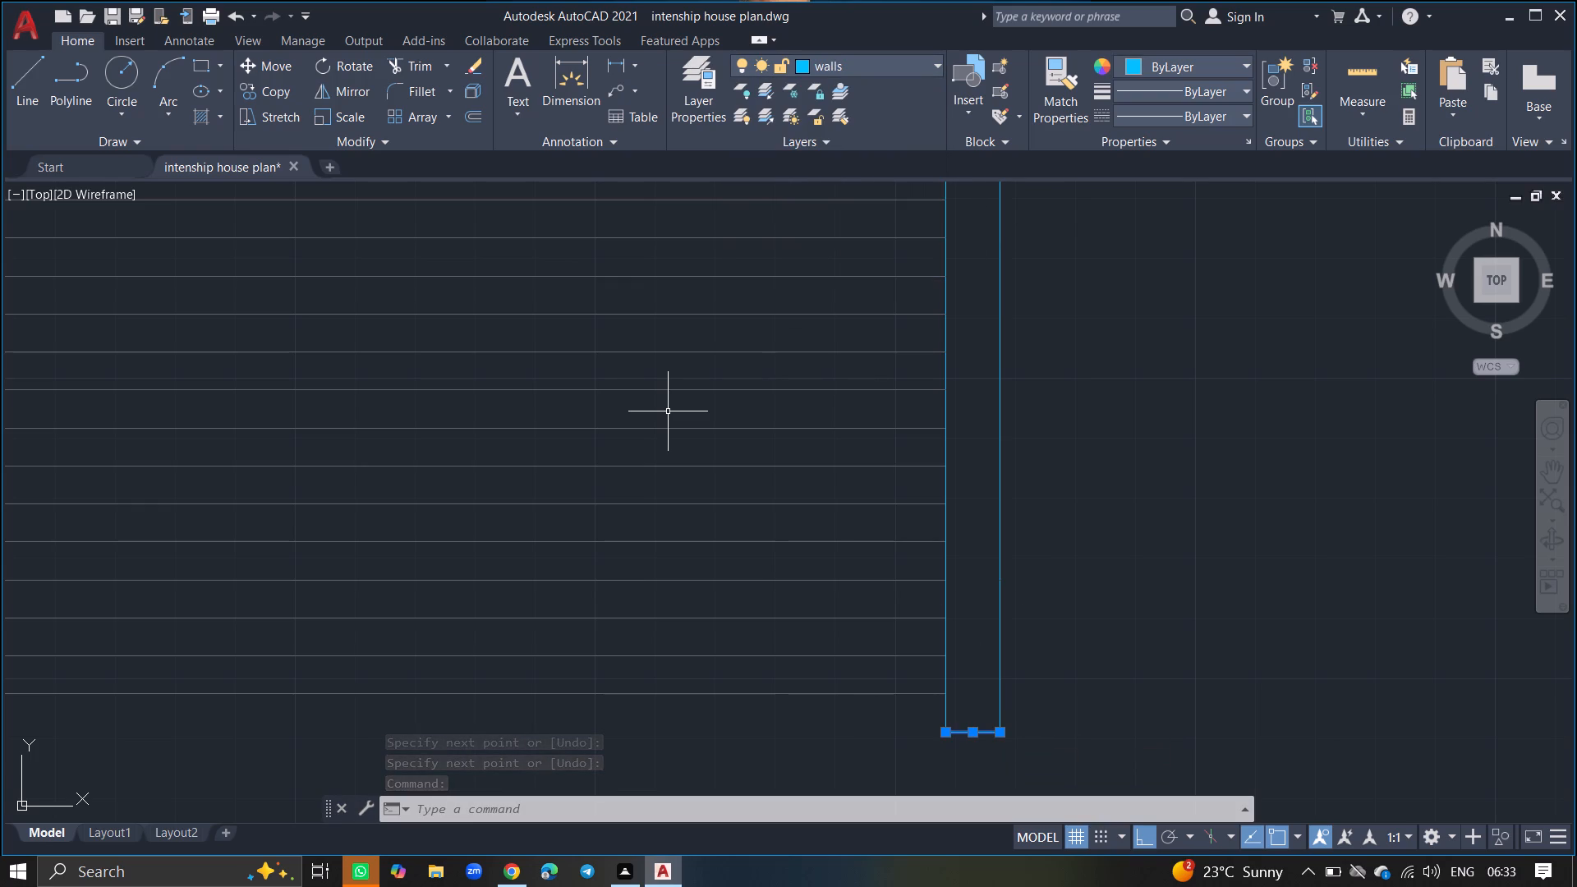
pyautogui.press('Escape')
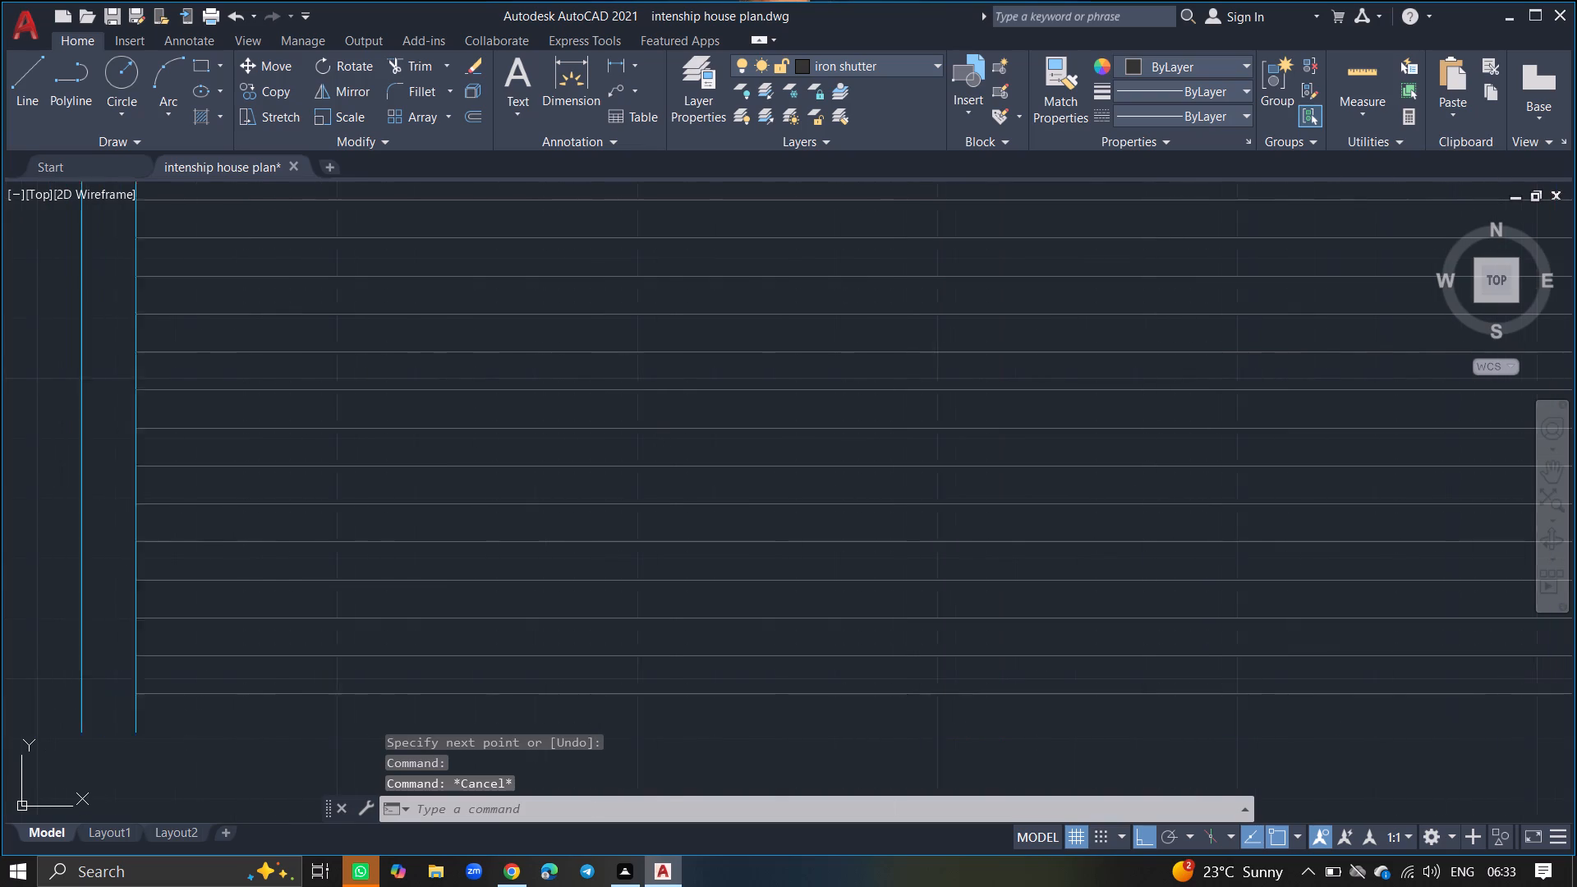
# Draw a 9" line closing the south end of the west wall extension, between its outer and inner faces.
pyautogui.write('line')
pyautogui.press('Return')
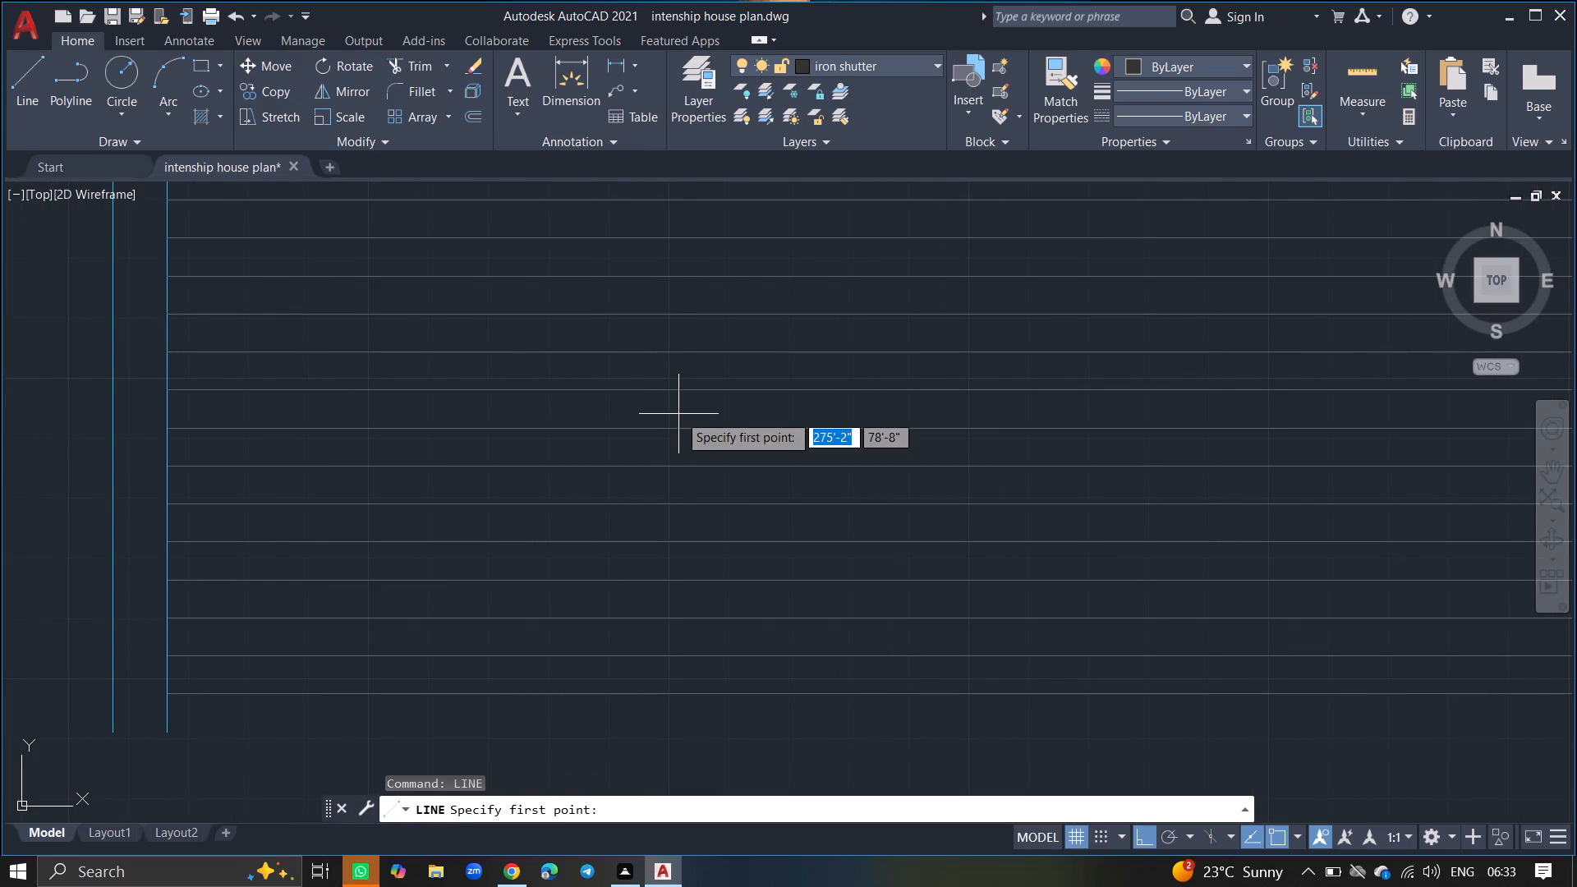
pyautogui.click(114, 729)
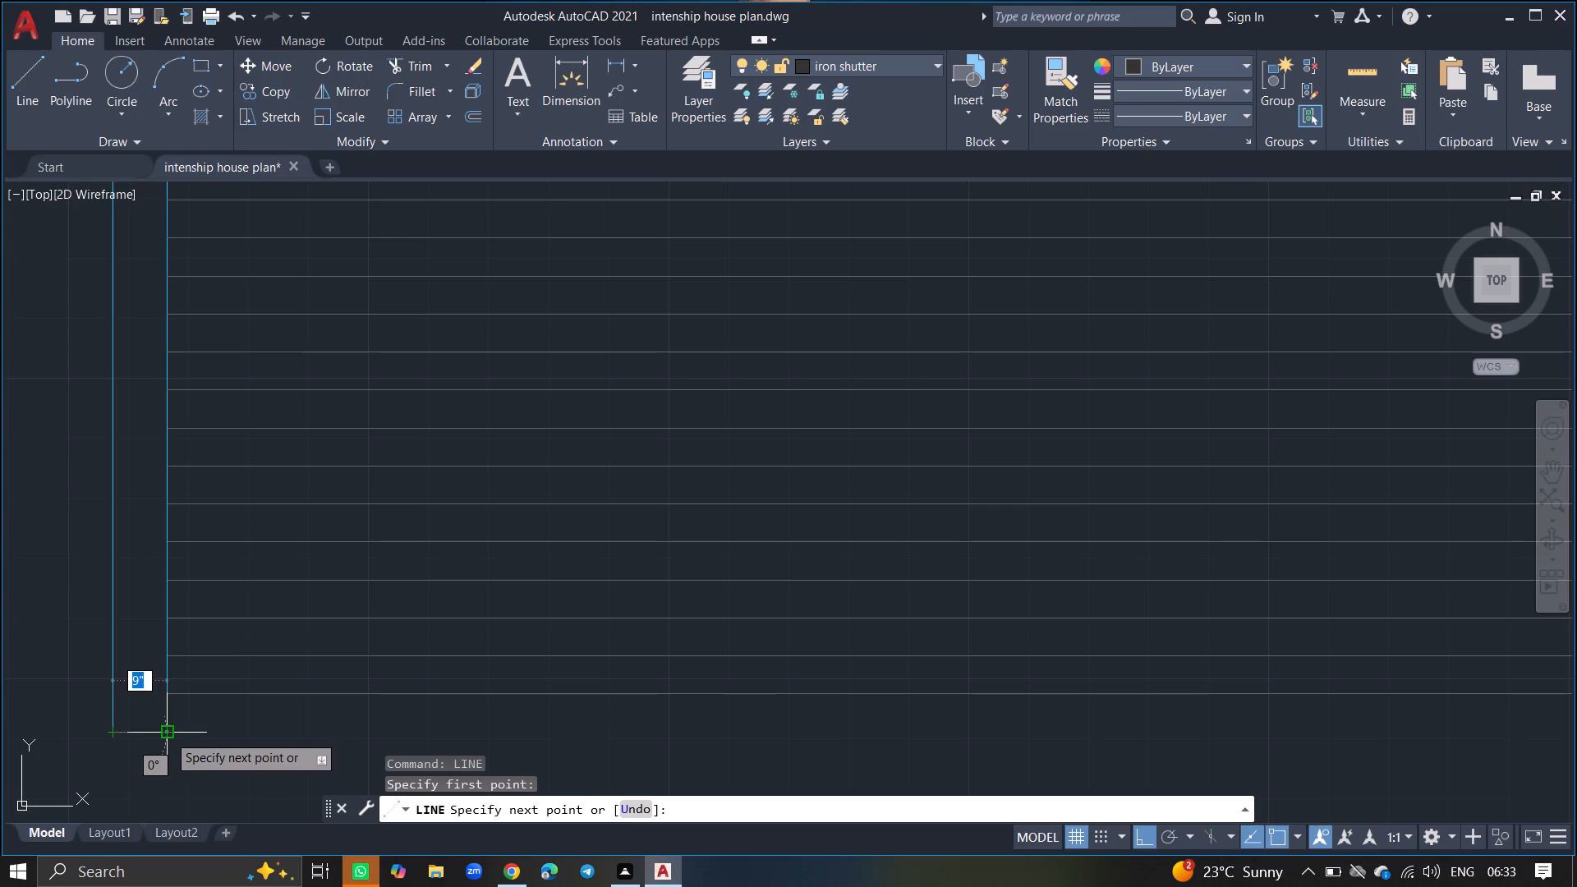
pyautogui.click(168, 734)
pyautogui.press('Return')
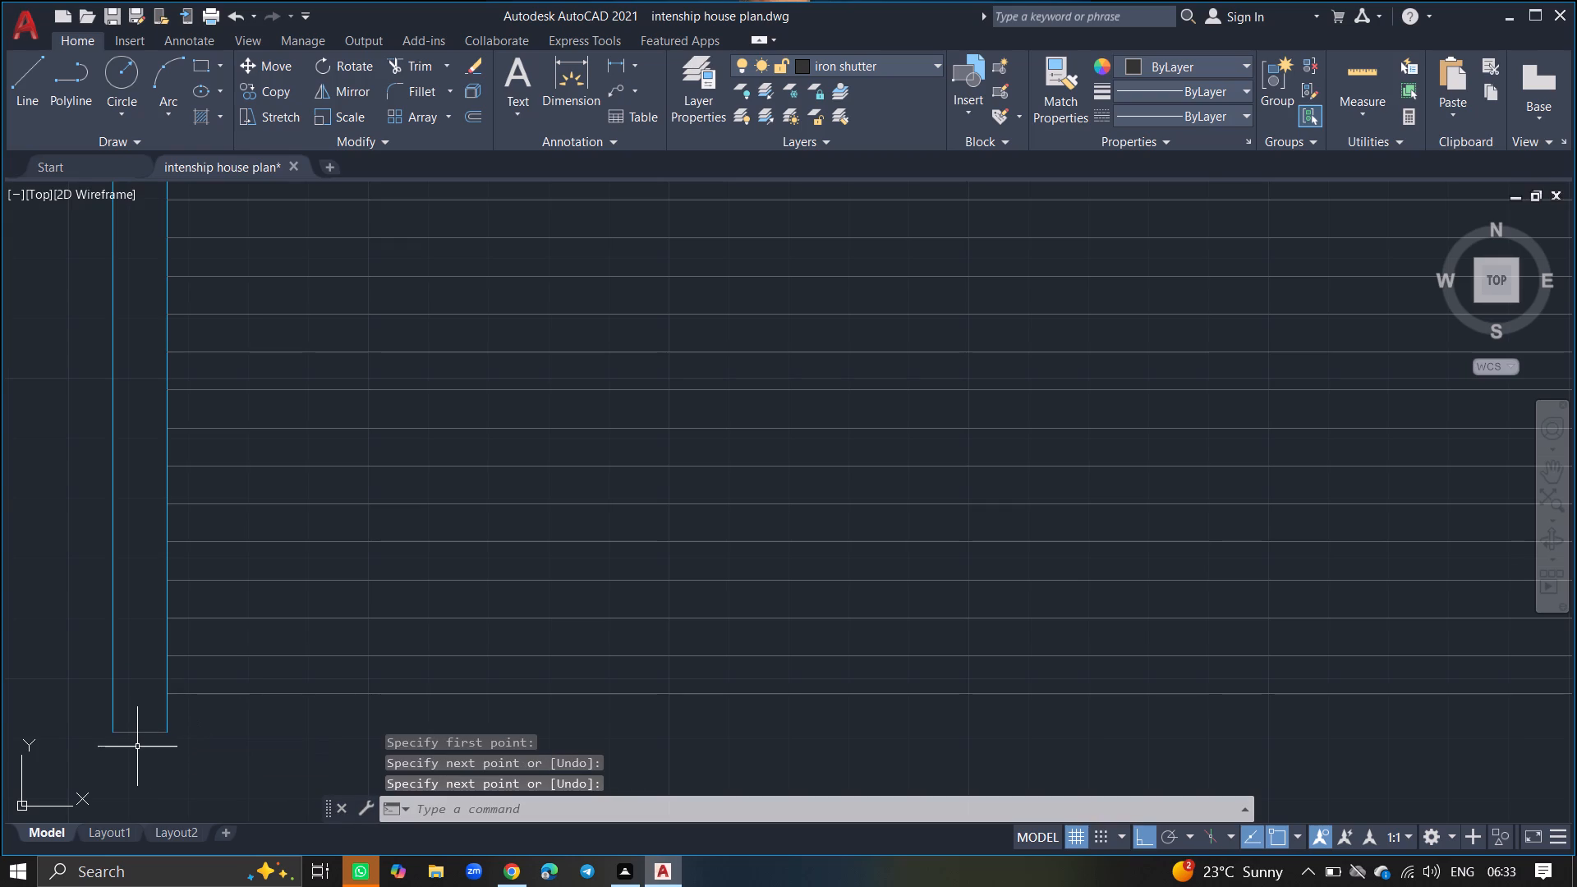
# Move the closing line at the south end of the west wall extension to the walls layer.
pyautogui.click(134, 733)
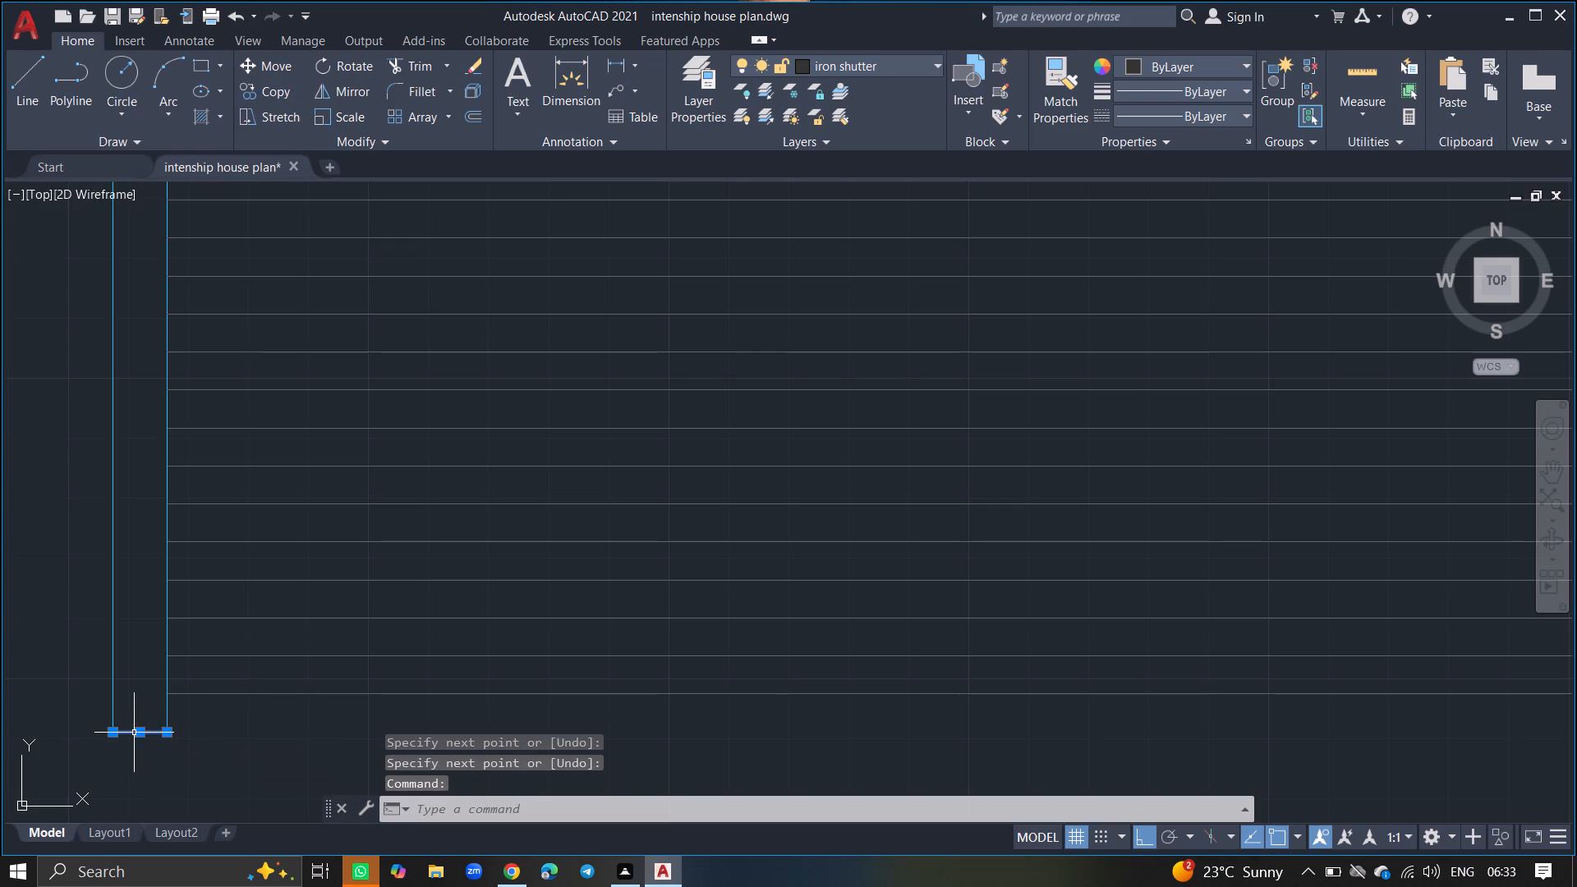
pyautogui.click(890, 48)
pyautogui.click(890, 57)
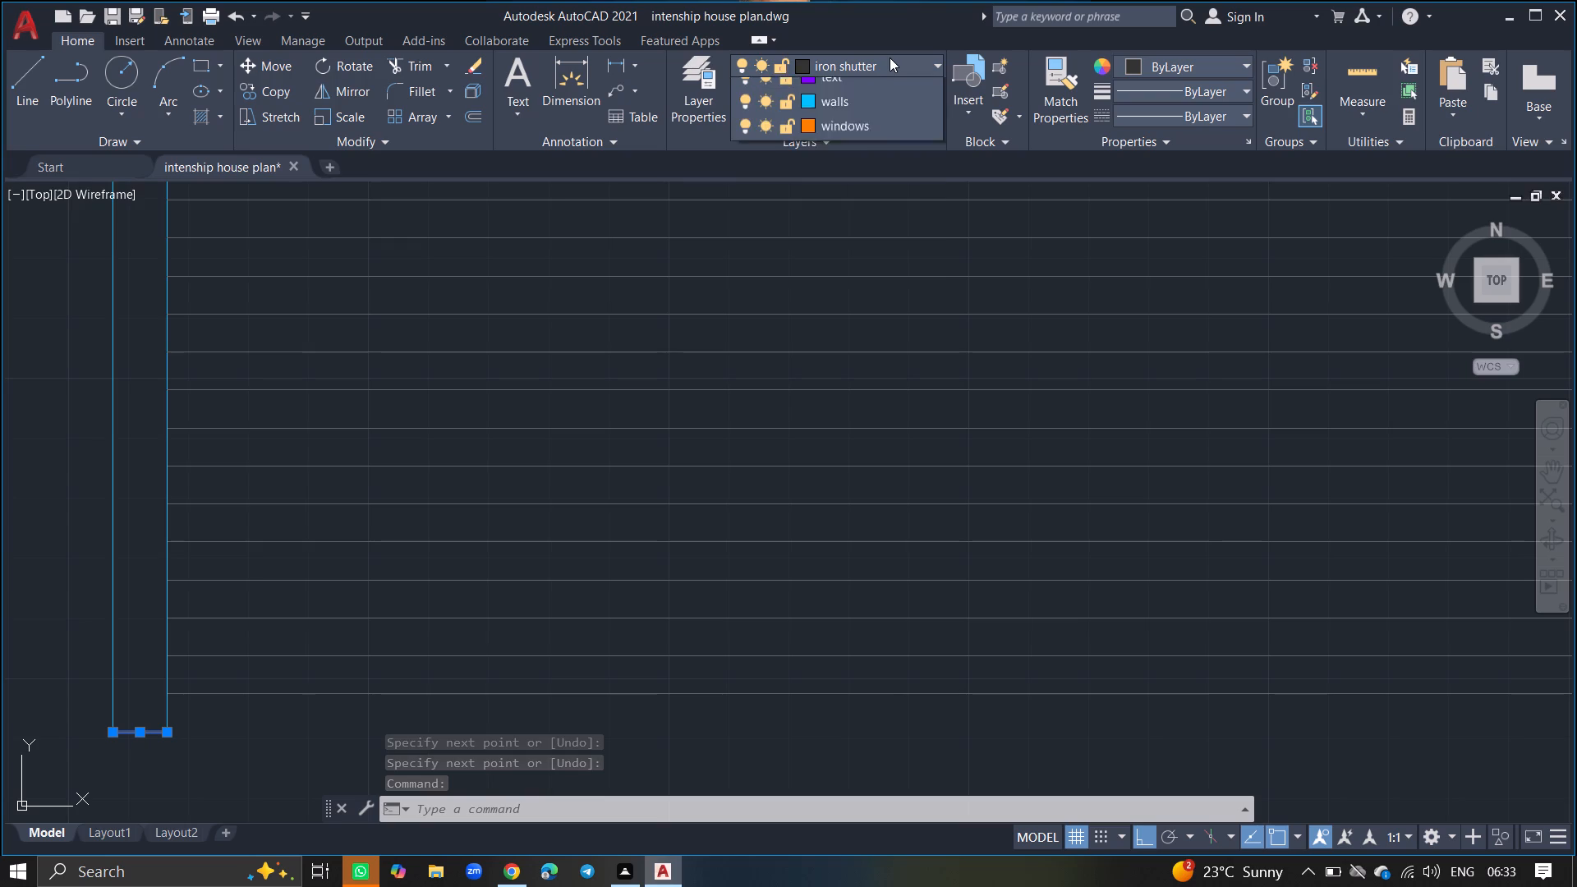
pyautogui.click(874, 241)
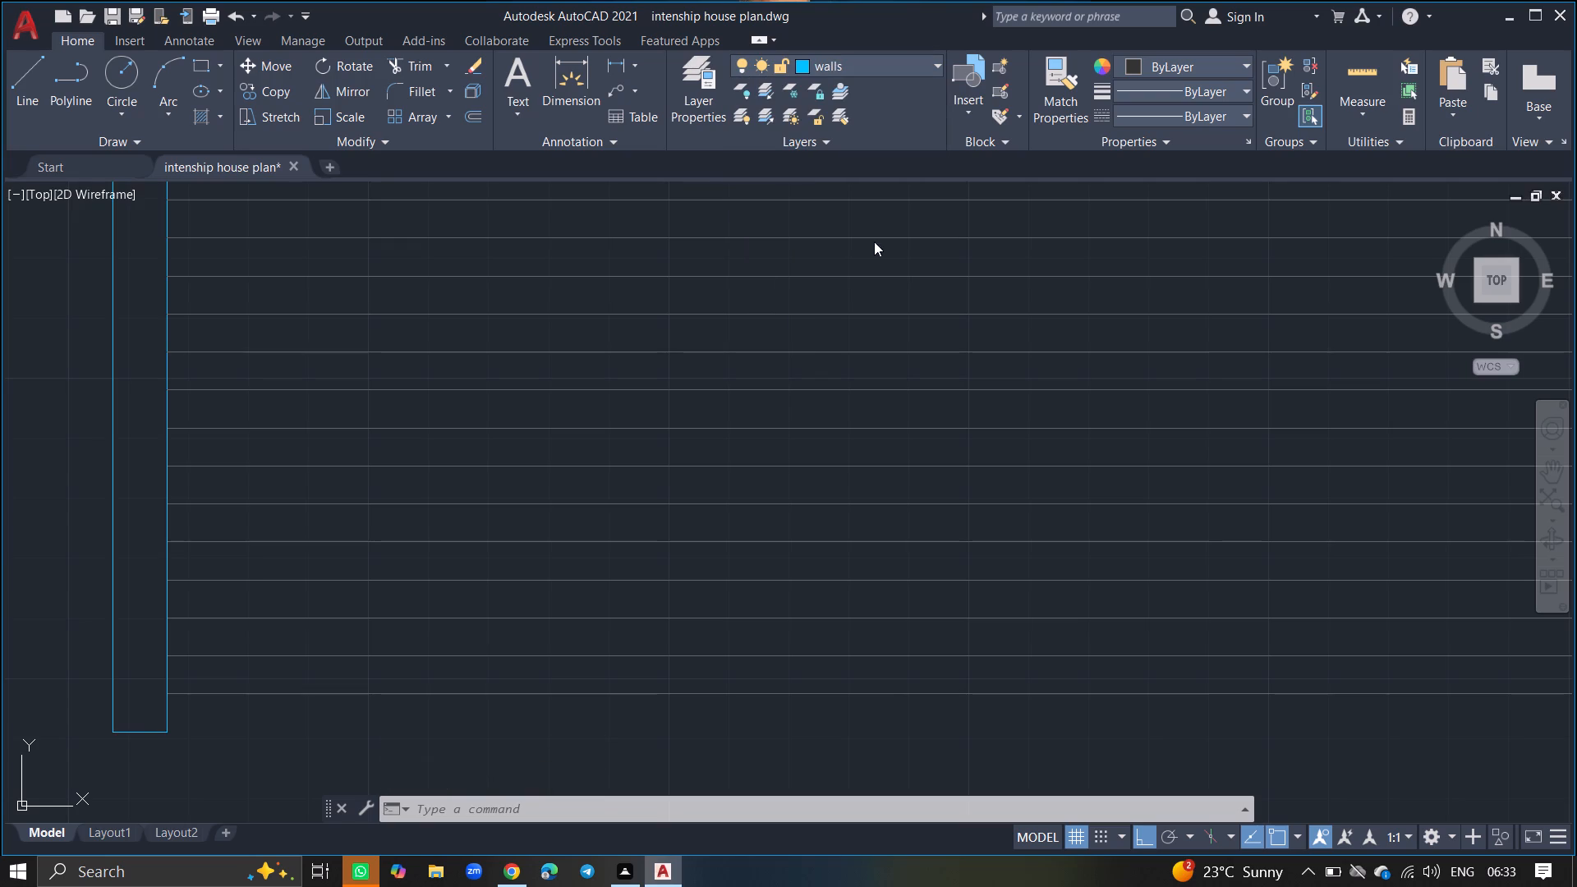
pyautogui.press('Escape')
# Make furniture the current layer.
pyautogui.keyDown('ctrl'); pyautogui.scroll(-5, 790, 484); pyautogui.keyUp('ctrl')
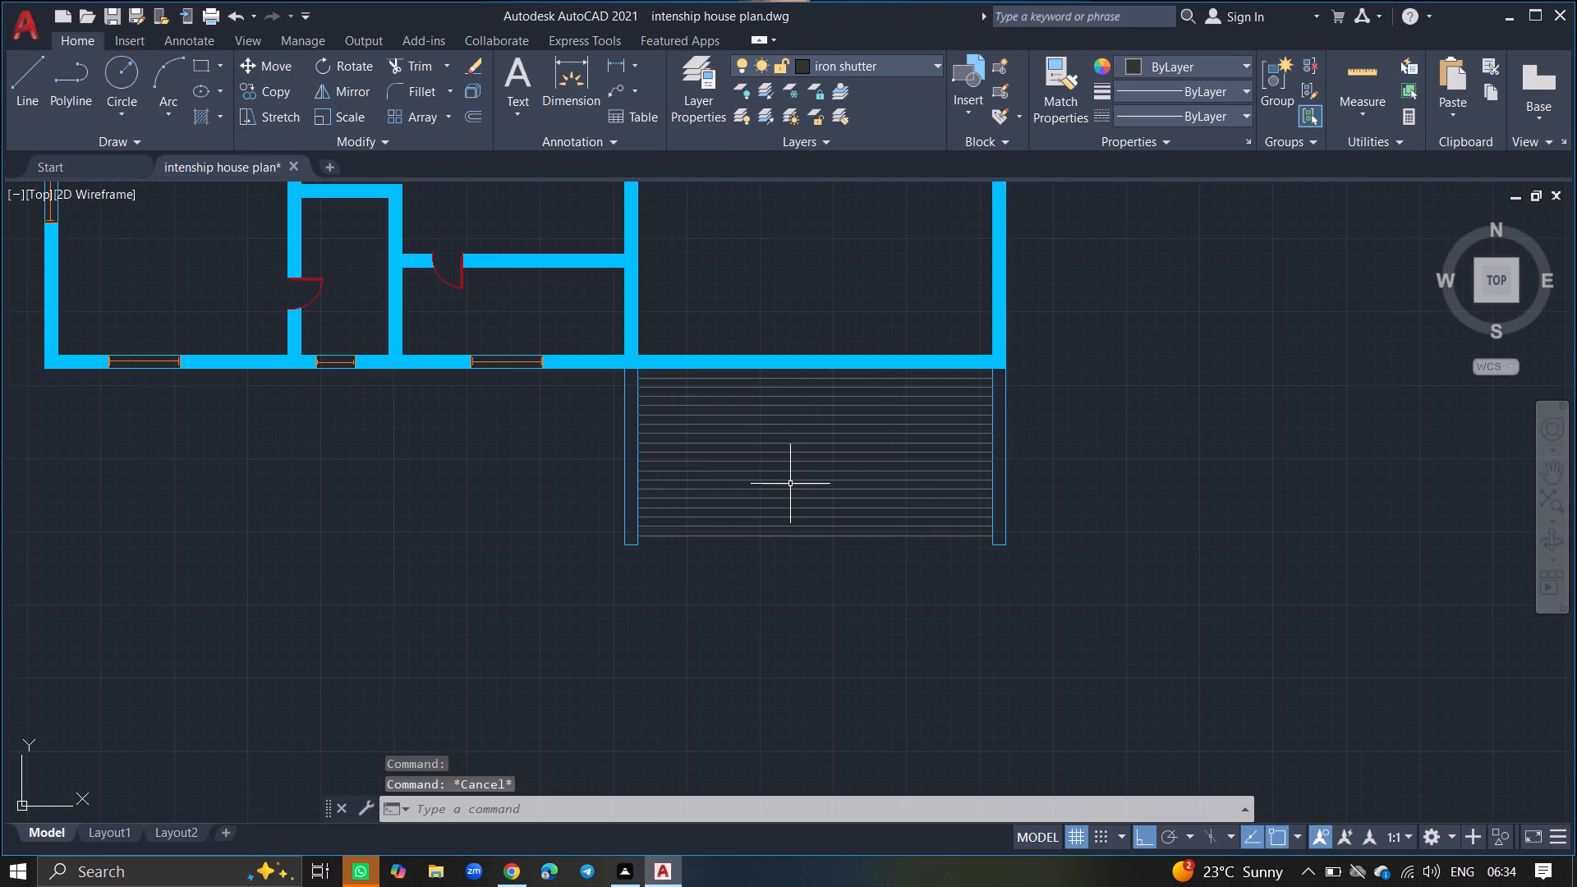
pyautogui.keyDown('ctrl'); pyautogui.scroll(-4, 600, 487); pyautogui.keyUp('ctrl')
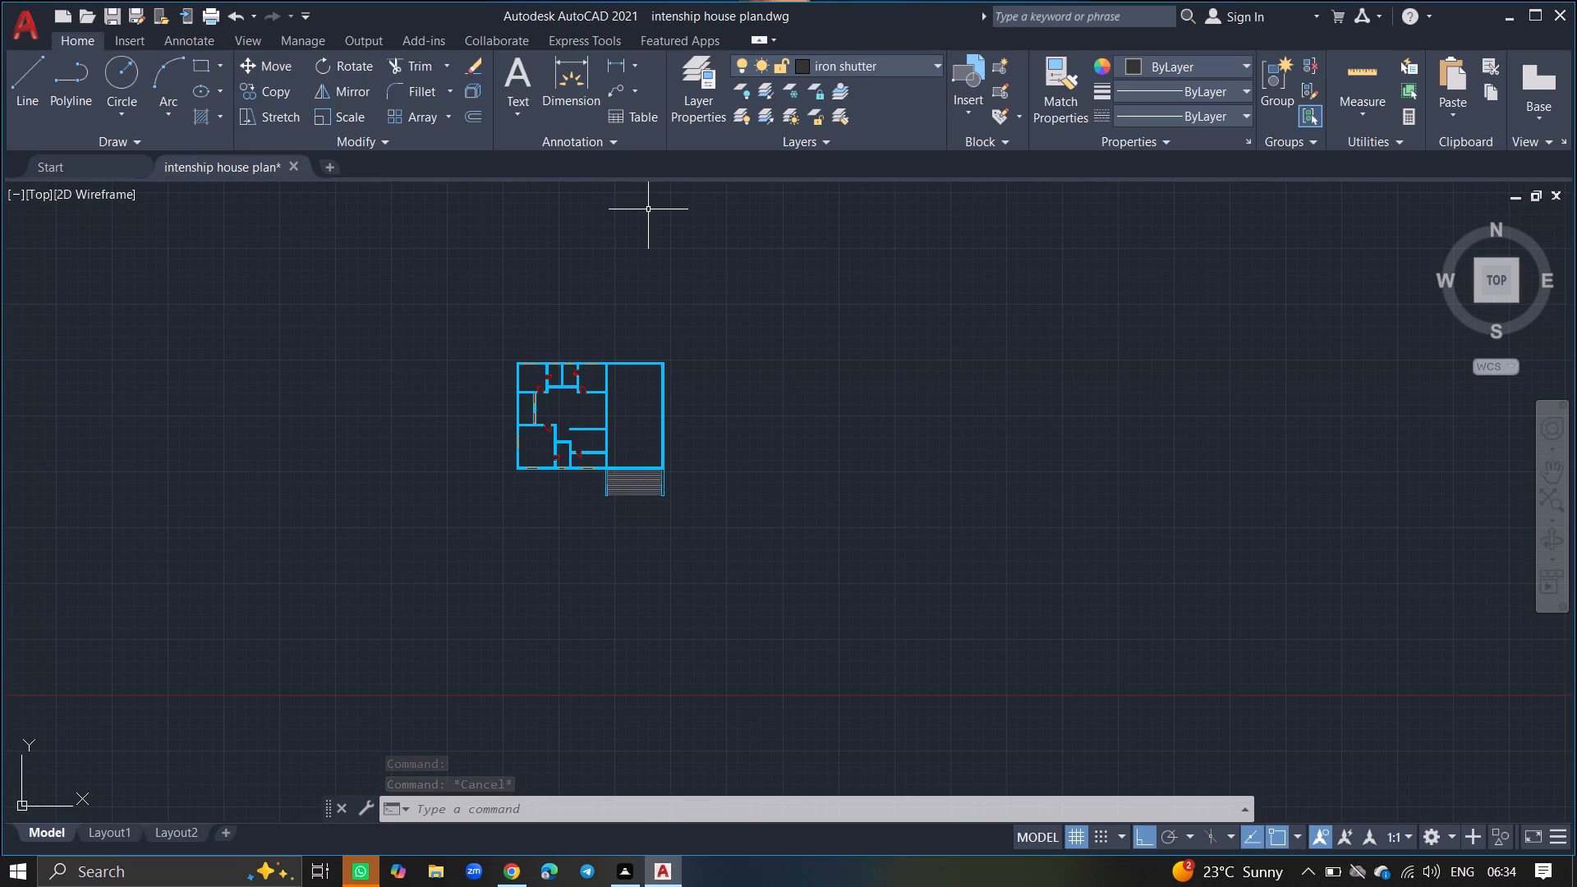
pyautogui.click(697, 103)
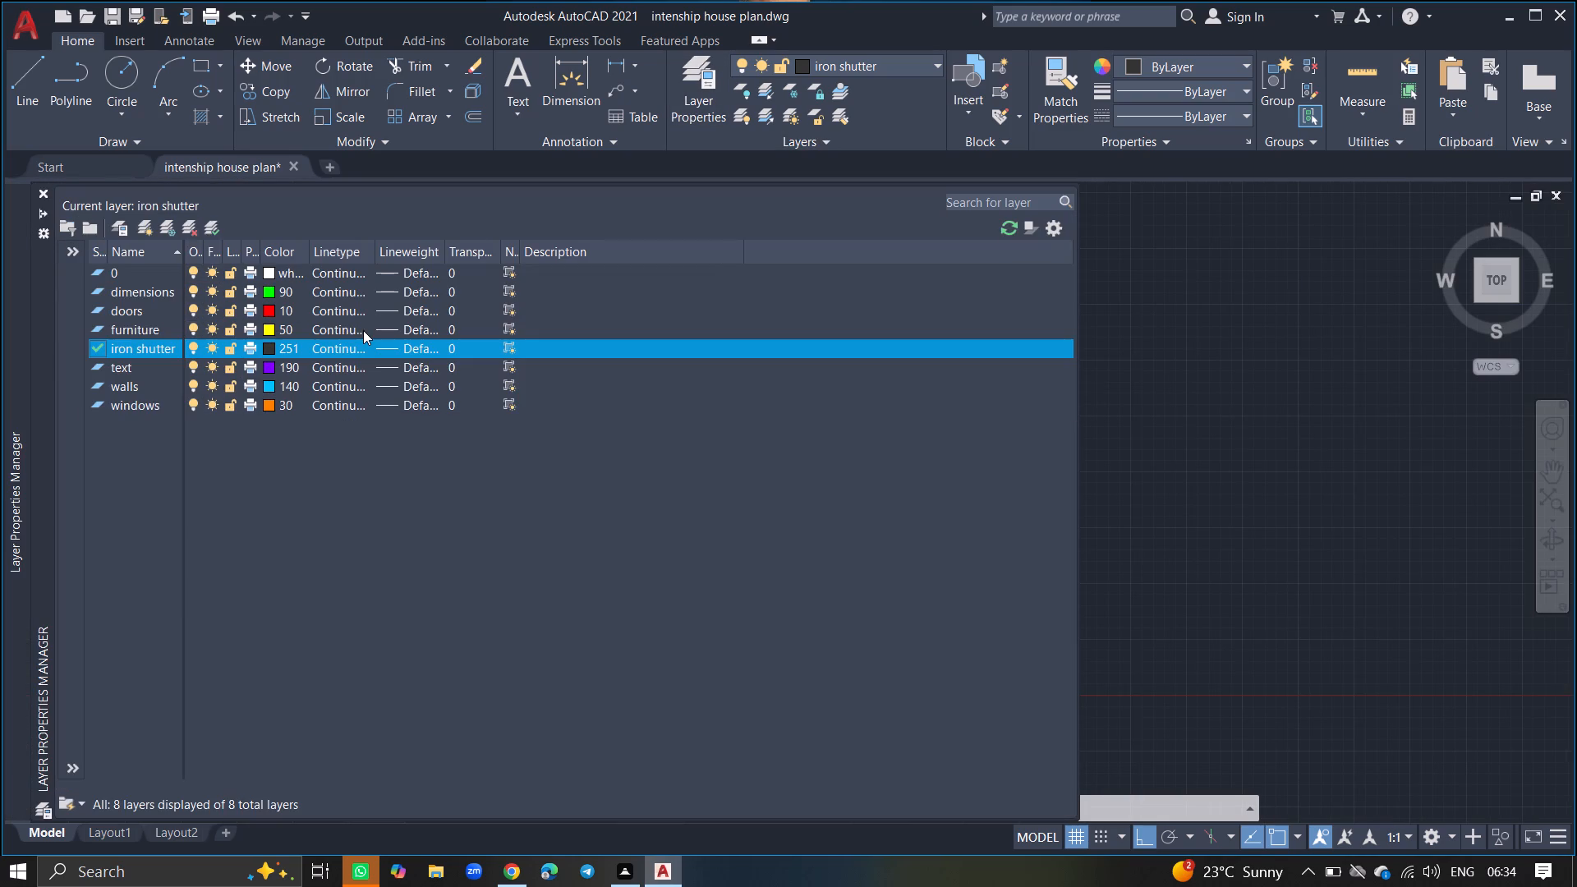
pyautogui.doubleClick(122, 329)
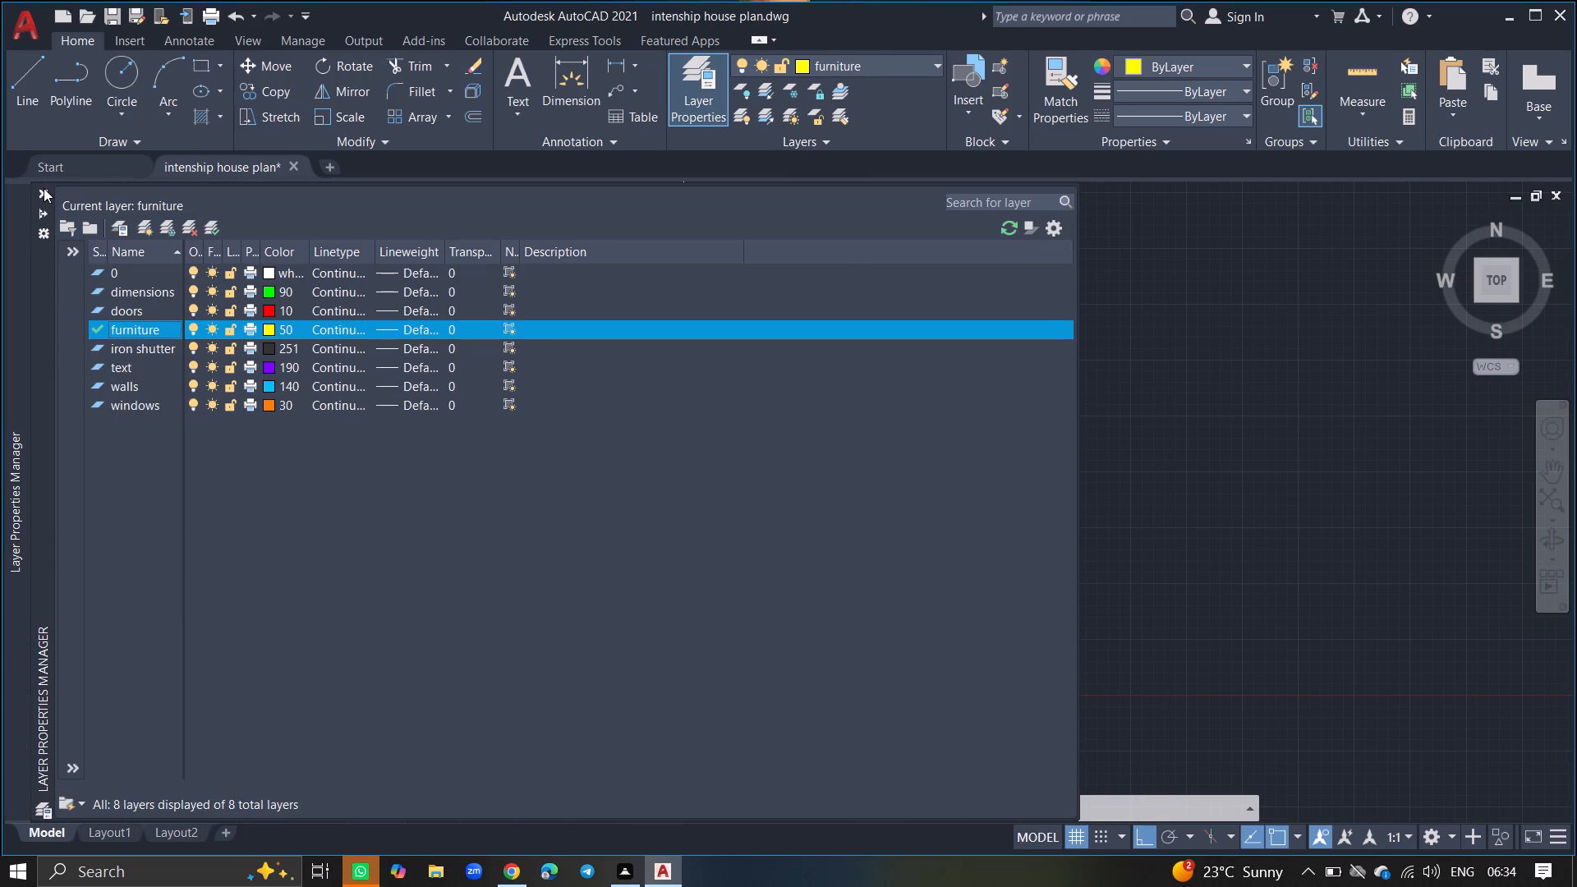
pyautogui.click(42, 191)
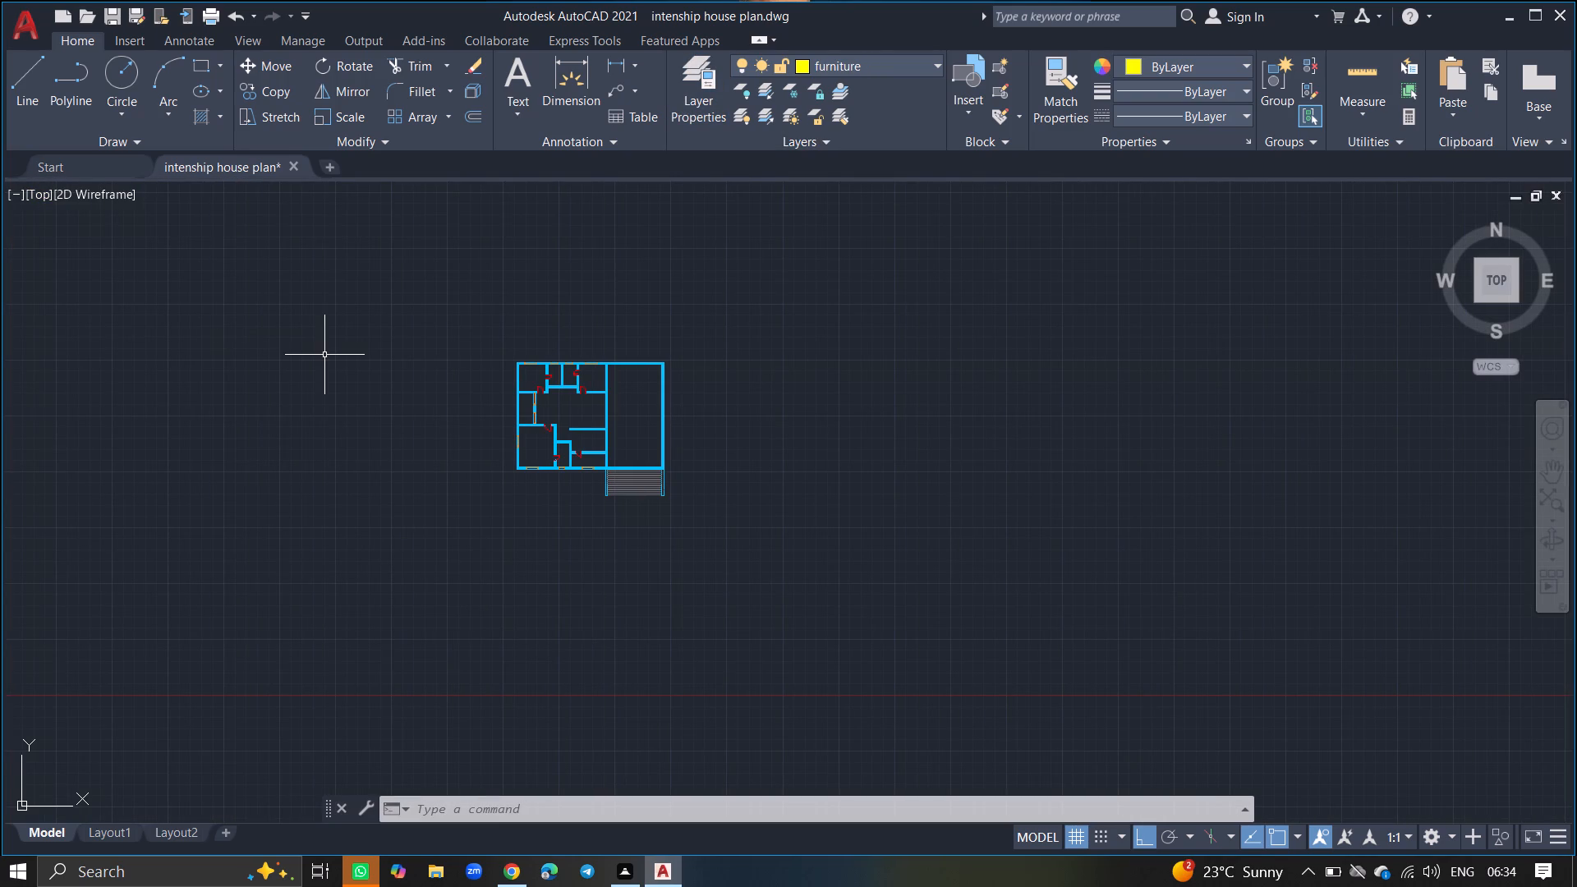
# Save the house plan drawing.
pyautogui.keyDown('ctrl'); pyautogui.scroll(3, 576, 436); pyautogui.keyUp('ctrl')
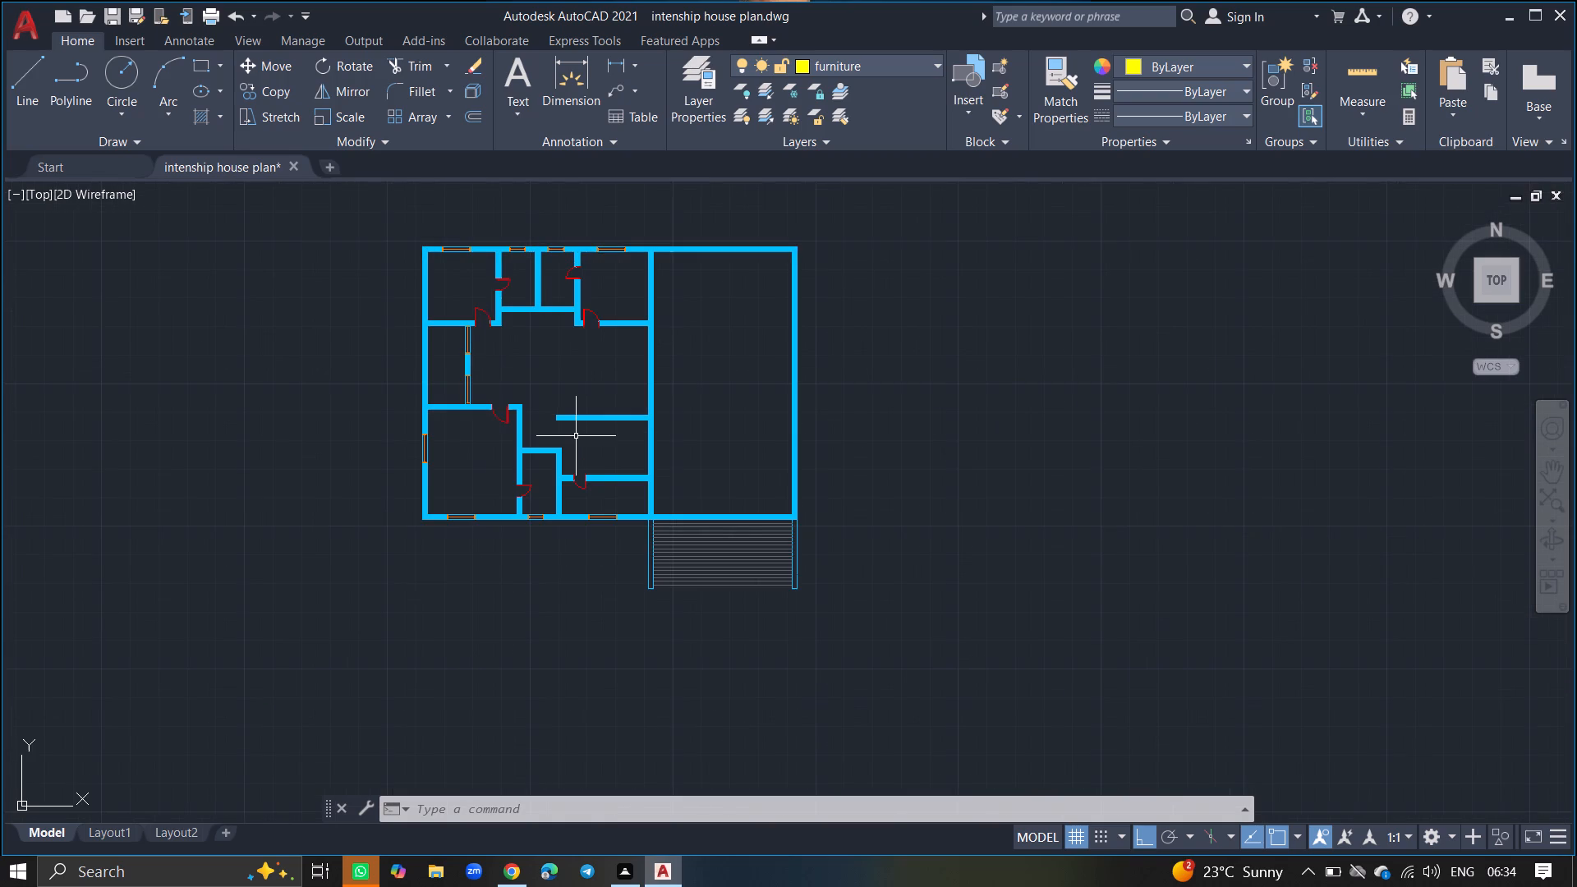
pyautogui.hotkey('ctrl', 's')
pyautogui.hotkey('ctrl', 's')
# Open DesignCenter and look through the blocks in the sample drawing Home - Space Planner.dwg.
pyautogui.hotkey('ctrl', '2')
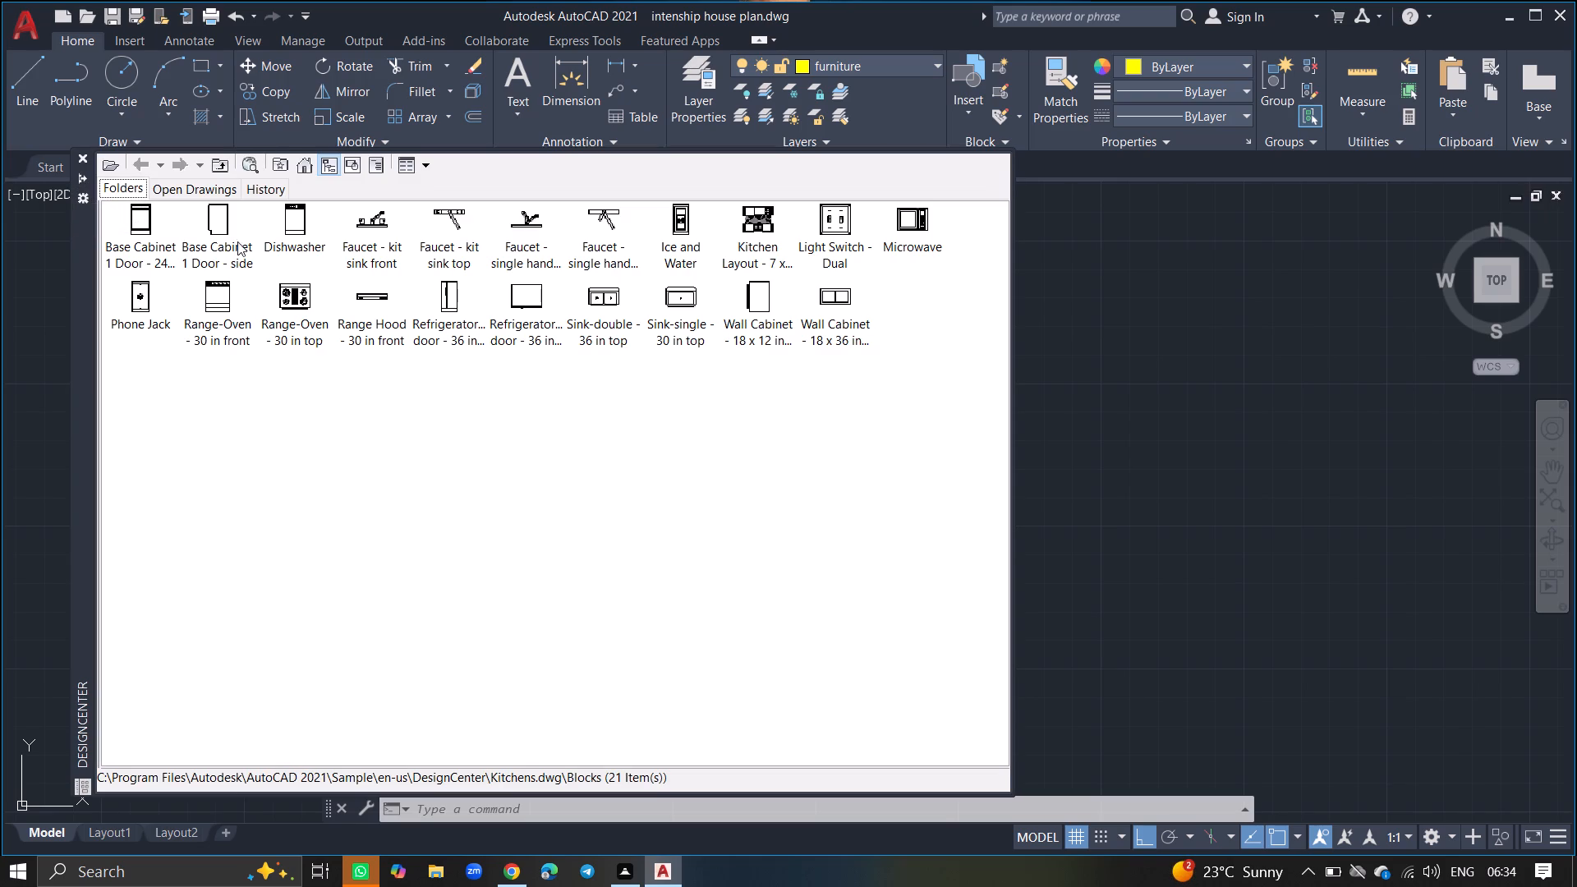
pyautogui.click(303, 171)
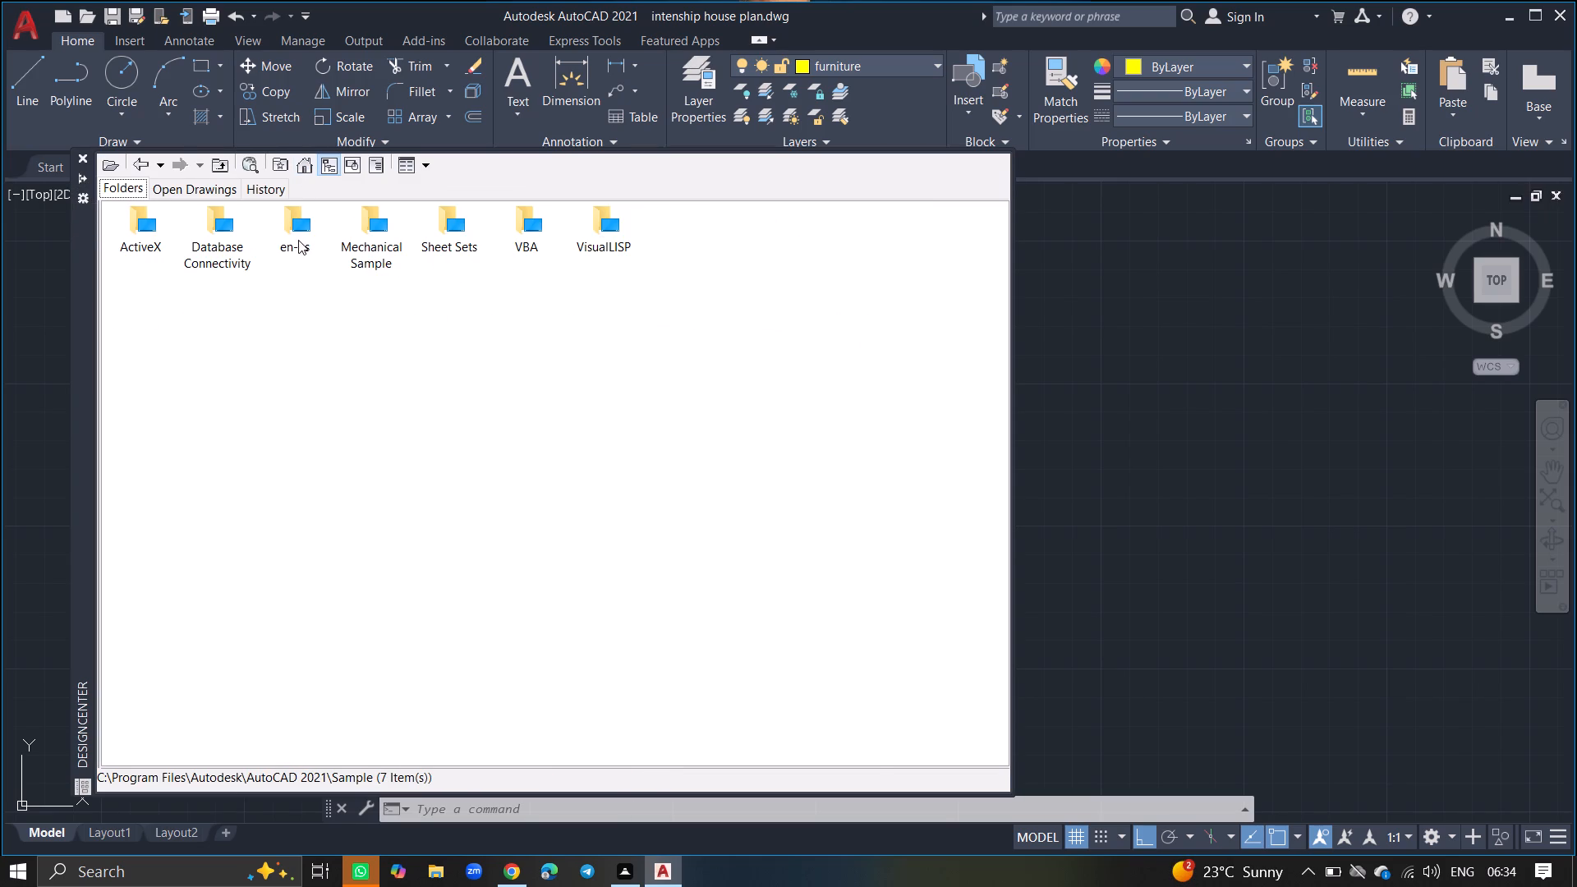
pyautogui.doubleClick(298, 237)
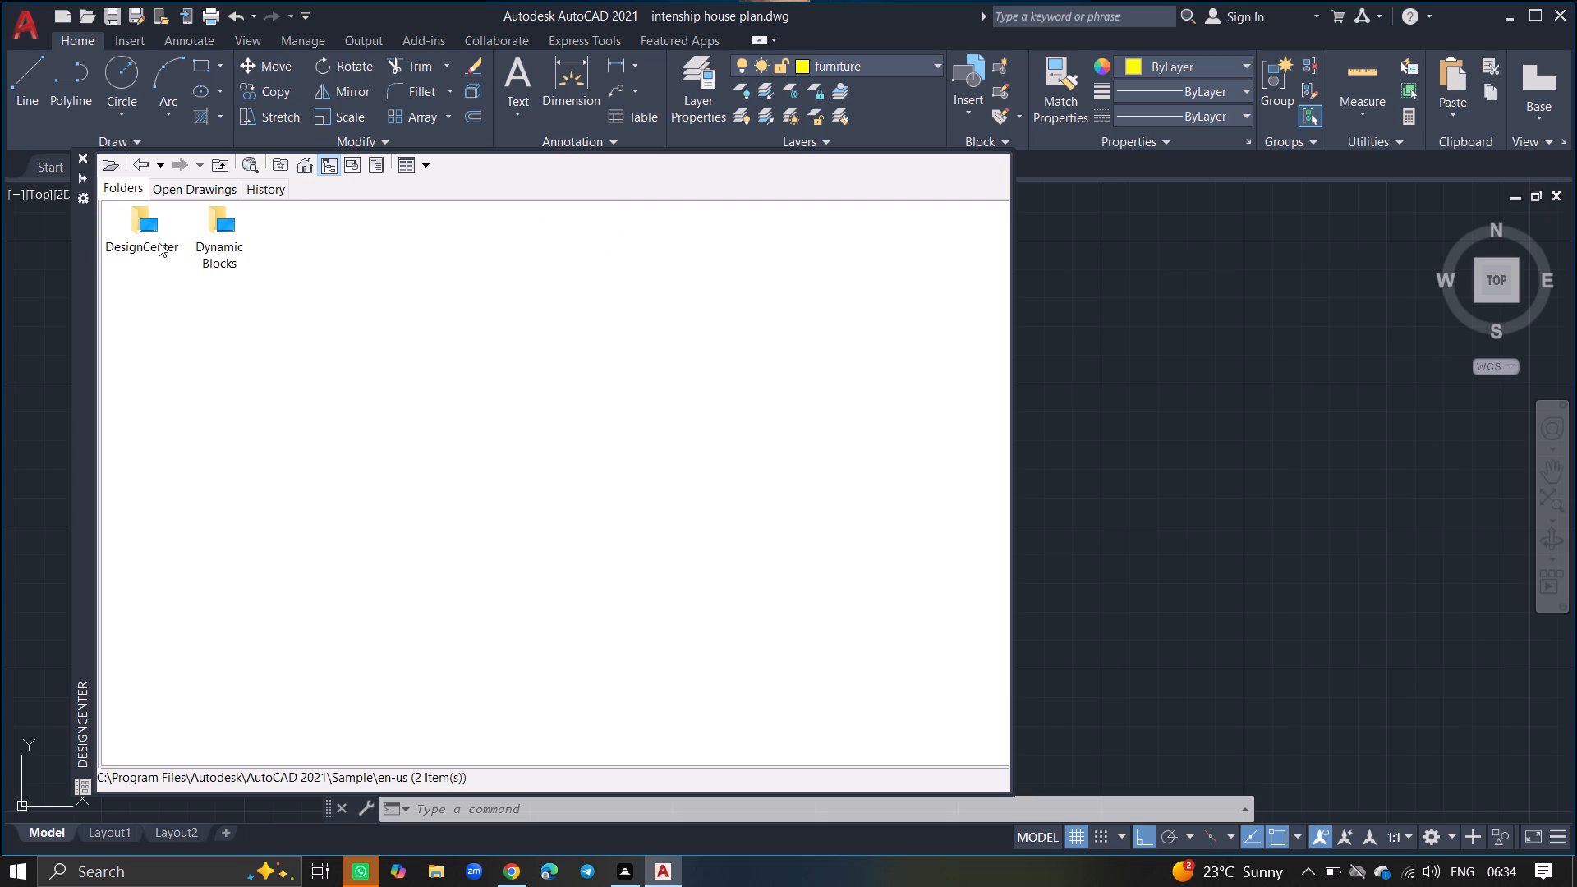
pyautogui.doubleClick(159, 242)
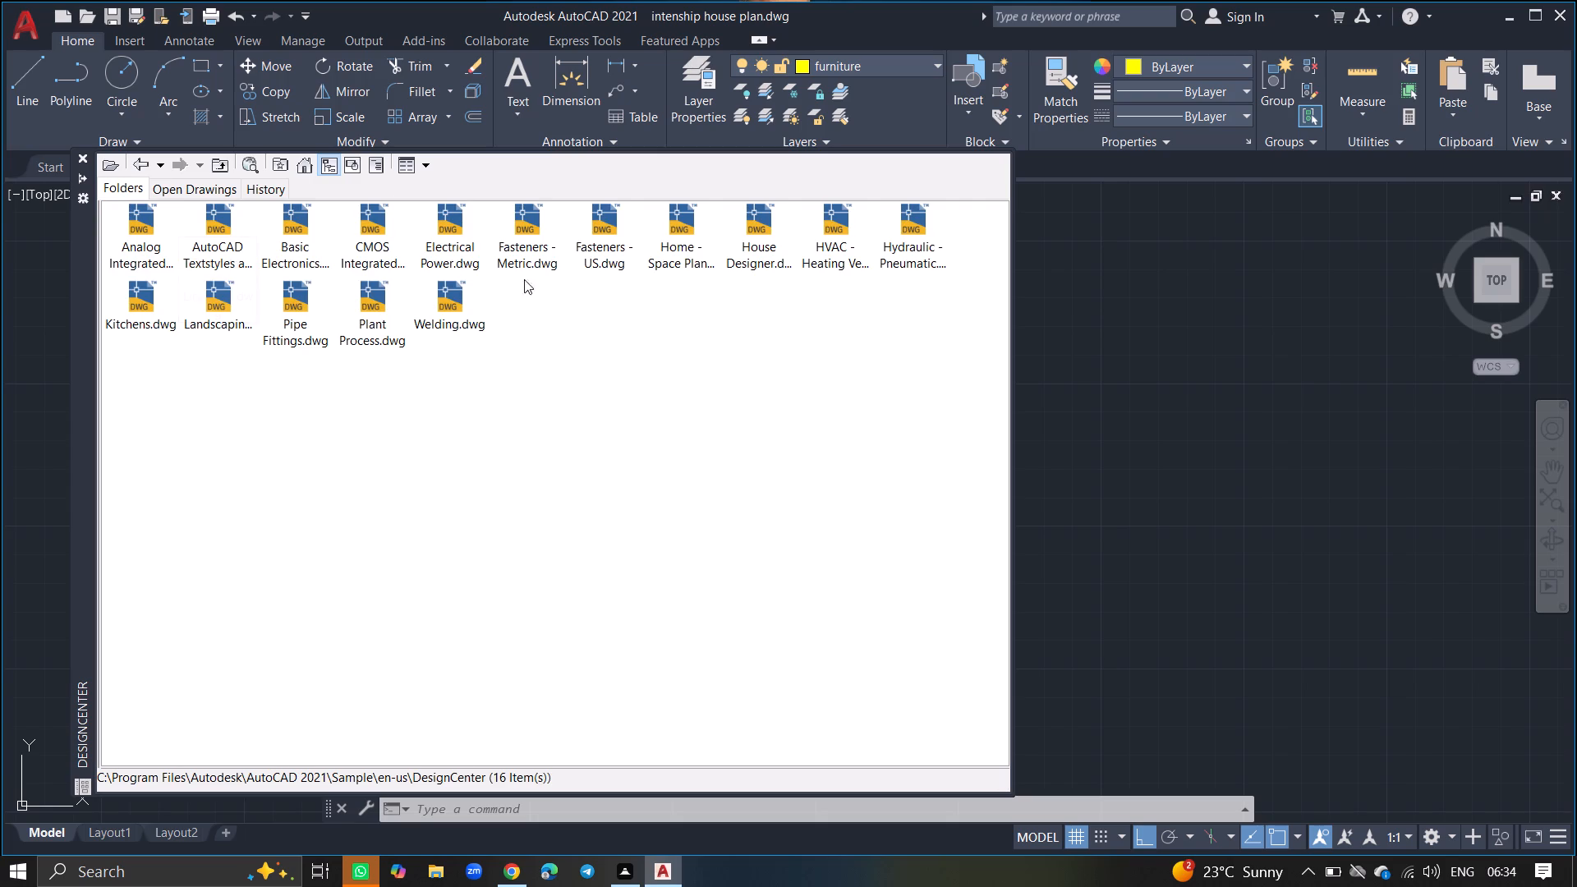
pyautogui.doubleClick(681, 247)
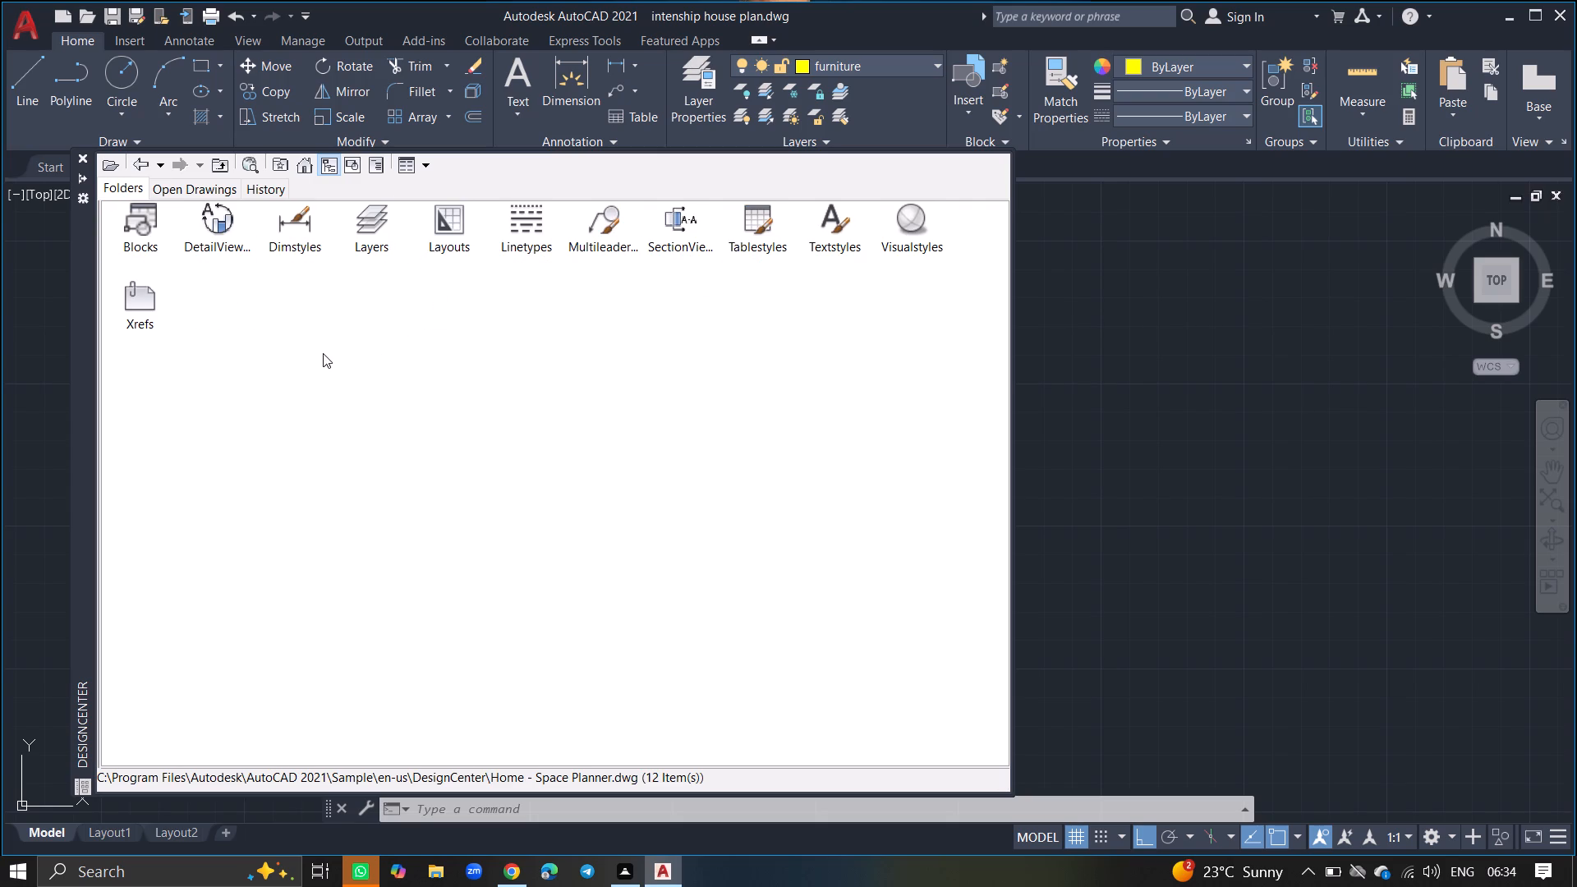
pyautogui.doubleClick(148, 245)
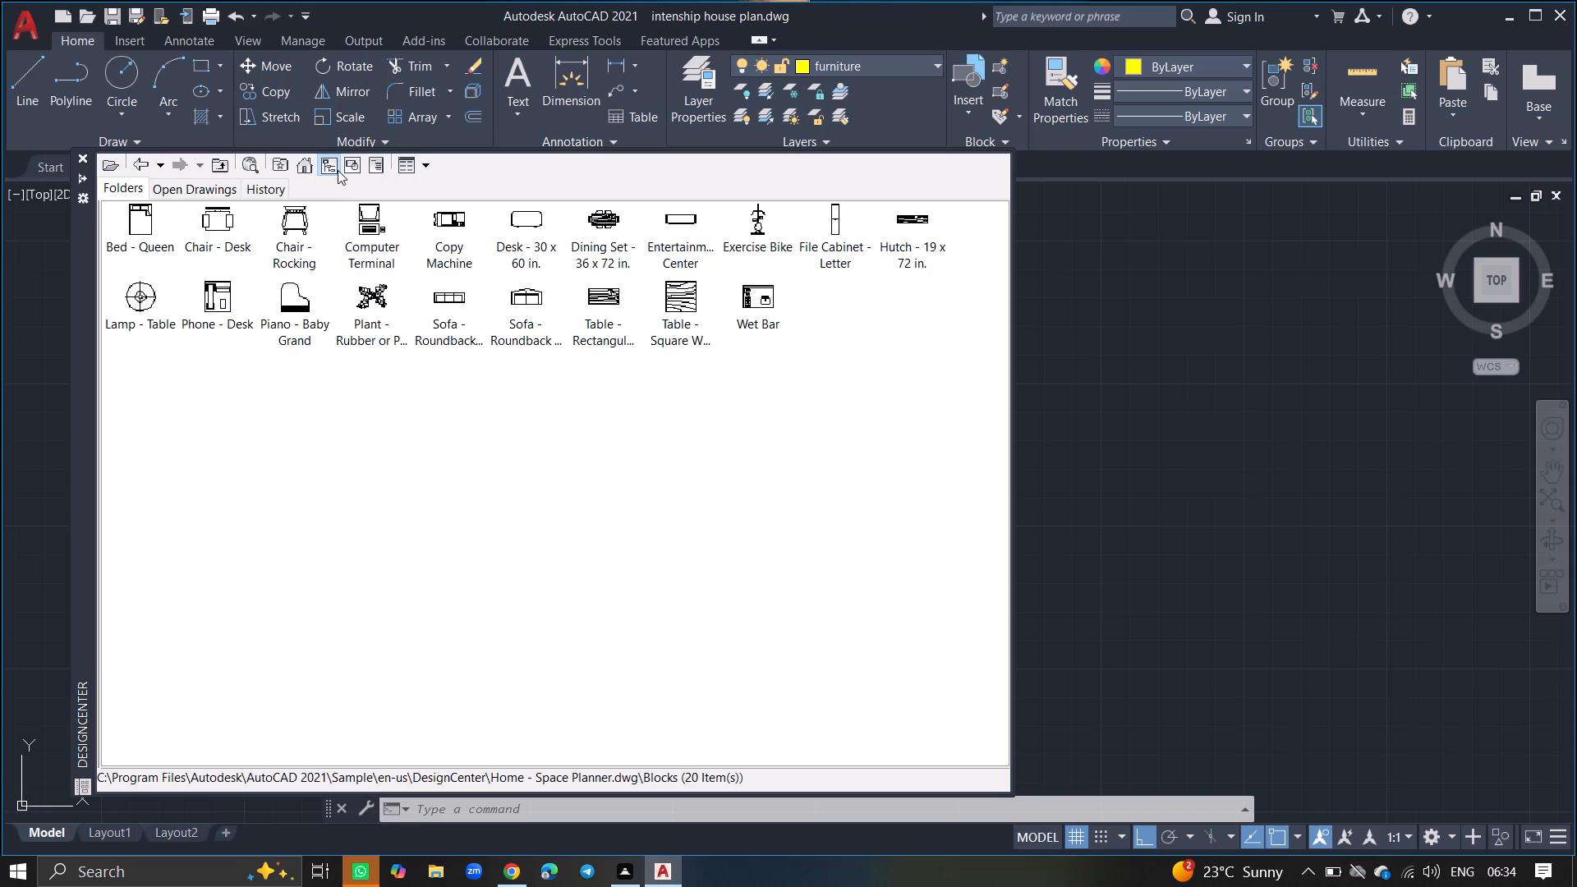
# Insert the Toilet - top block from House Designer.dwg in the empty space east of the plan, and close DesignCenter.
pyautogui.doubleClick(304, 160)
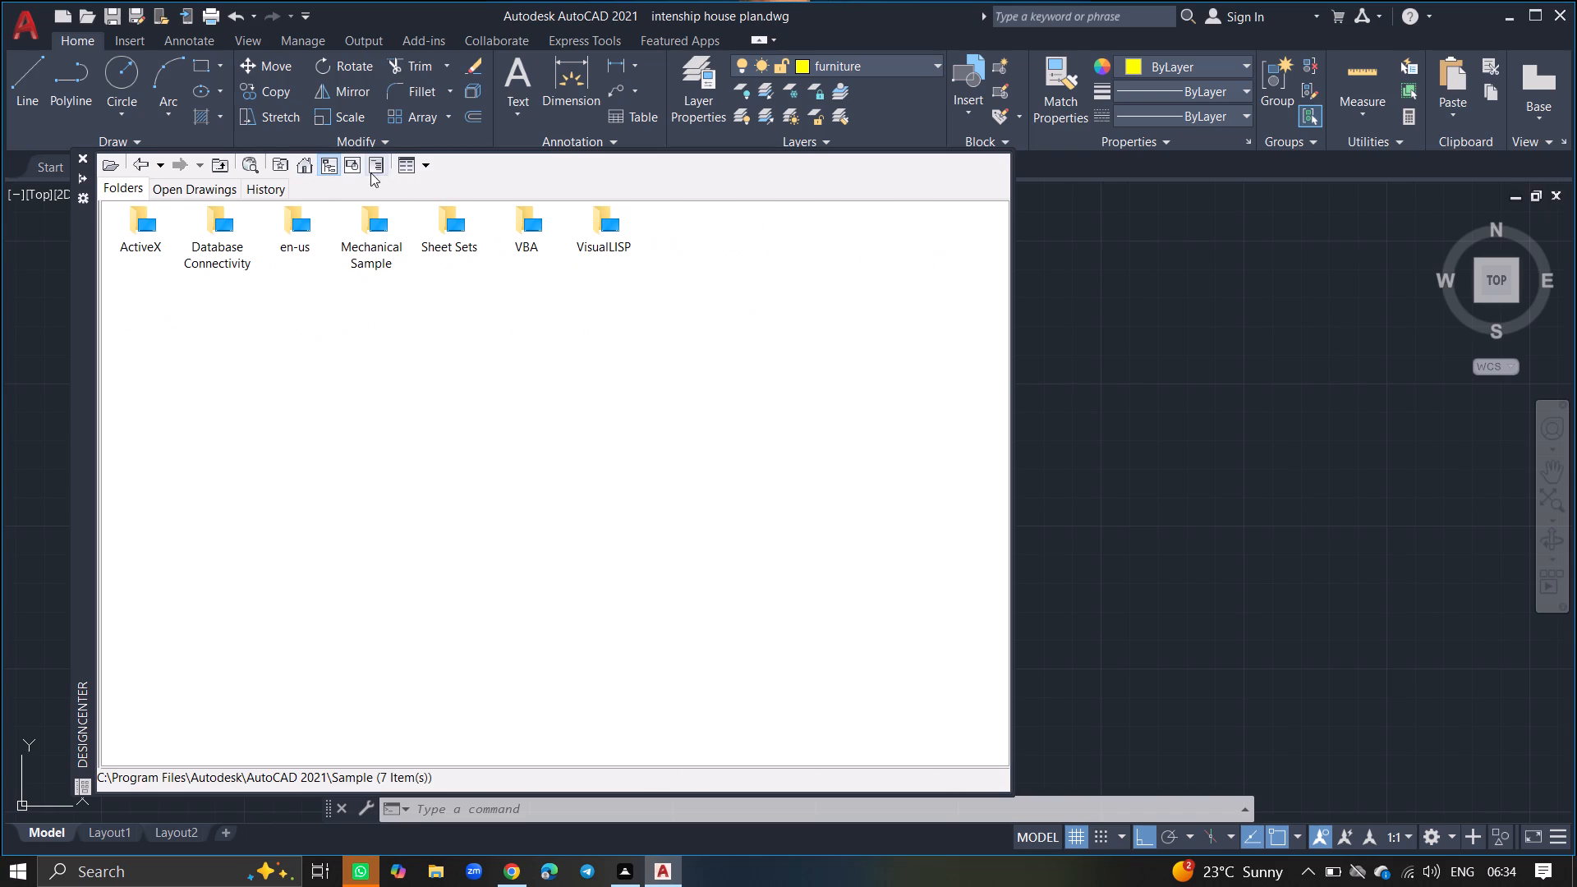
pyautogui.doubleClick(292, 246)
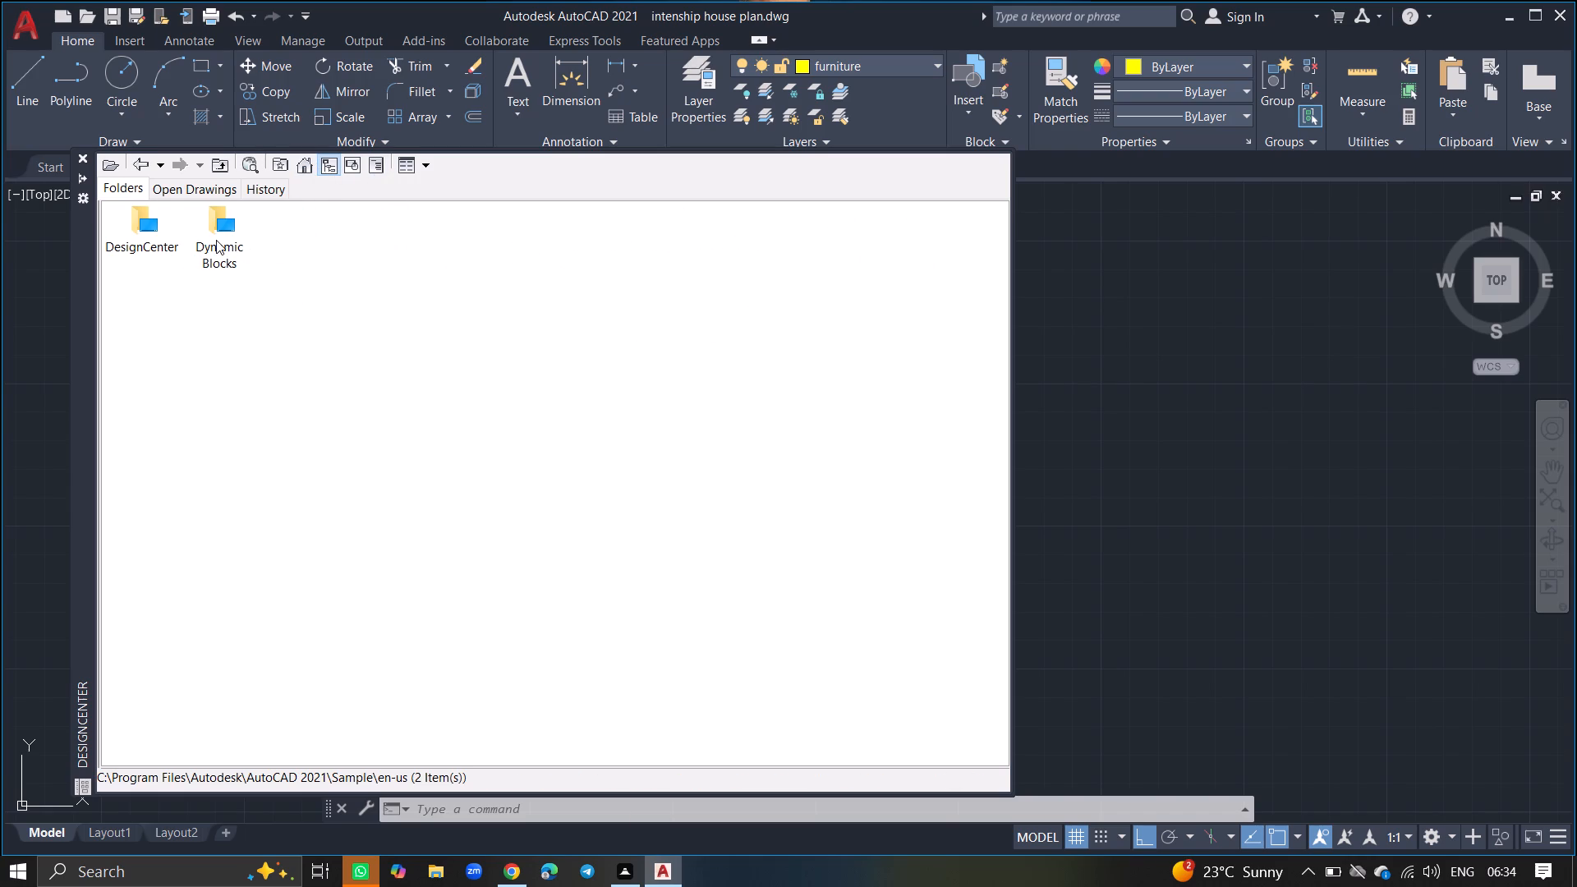
pyautogui.doubleClick(154, 247)
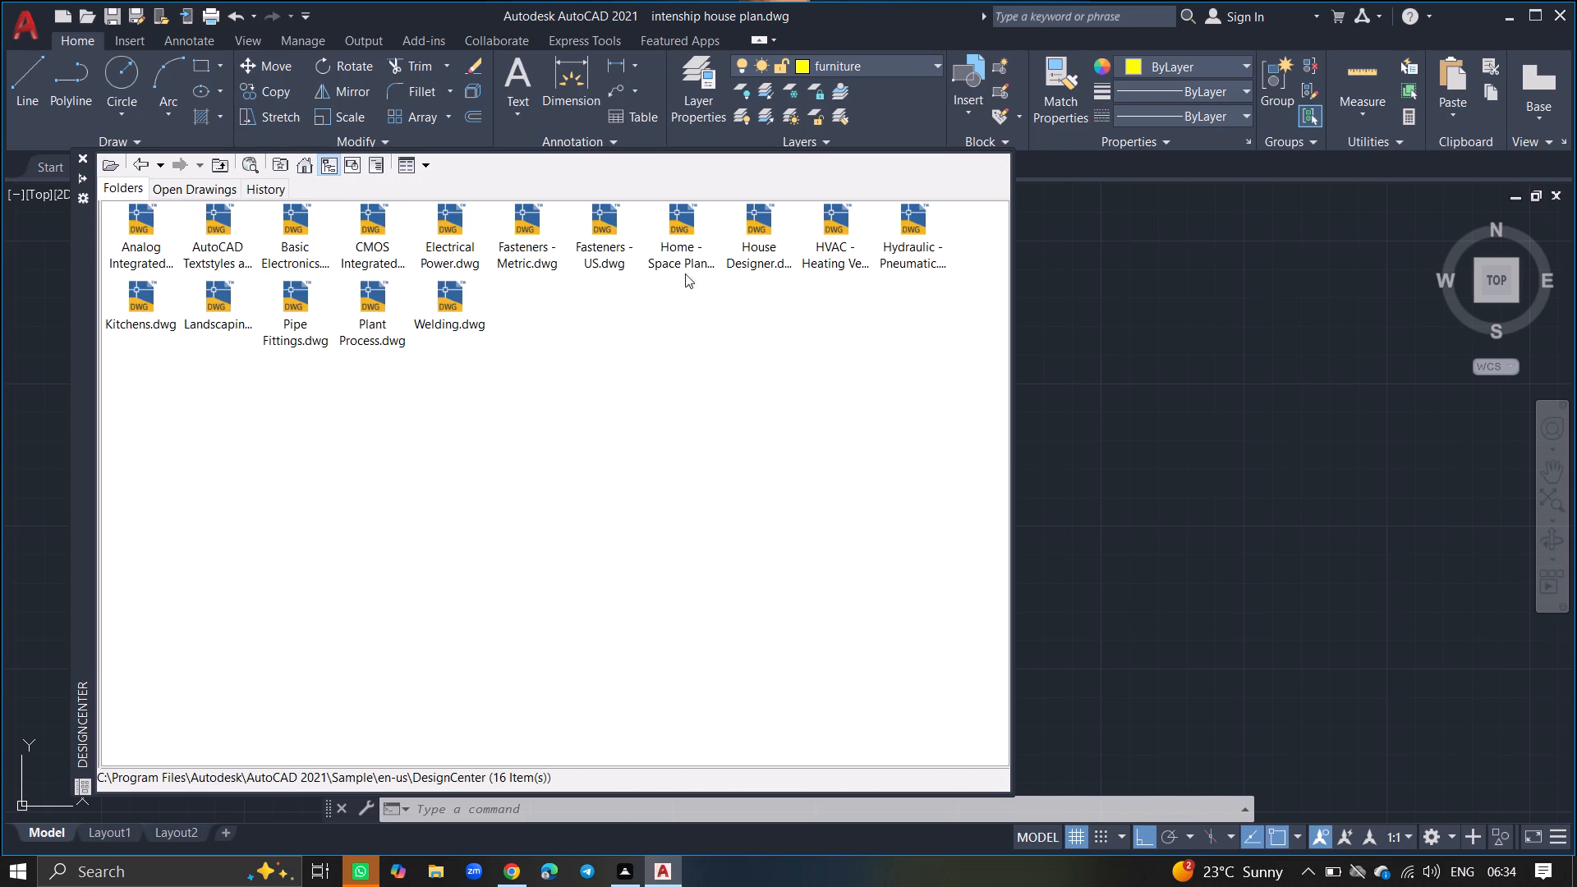
pyautogui.doubleClick(769, 249)
pyautogui.click(766, 249)
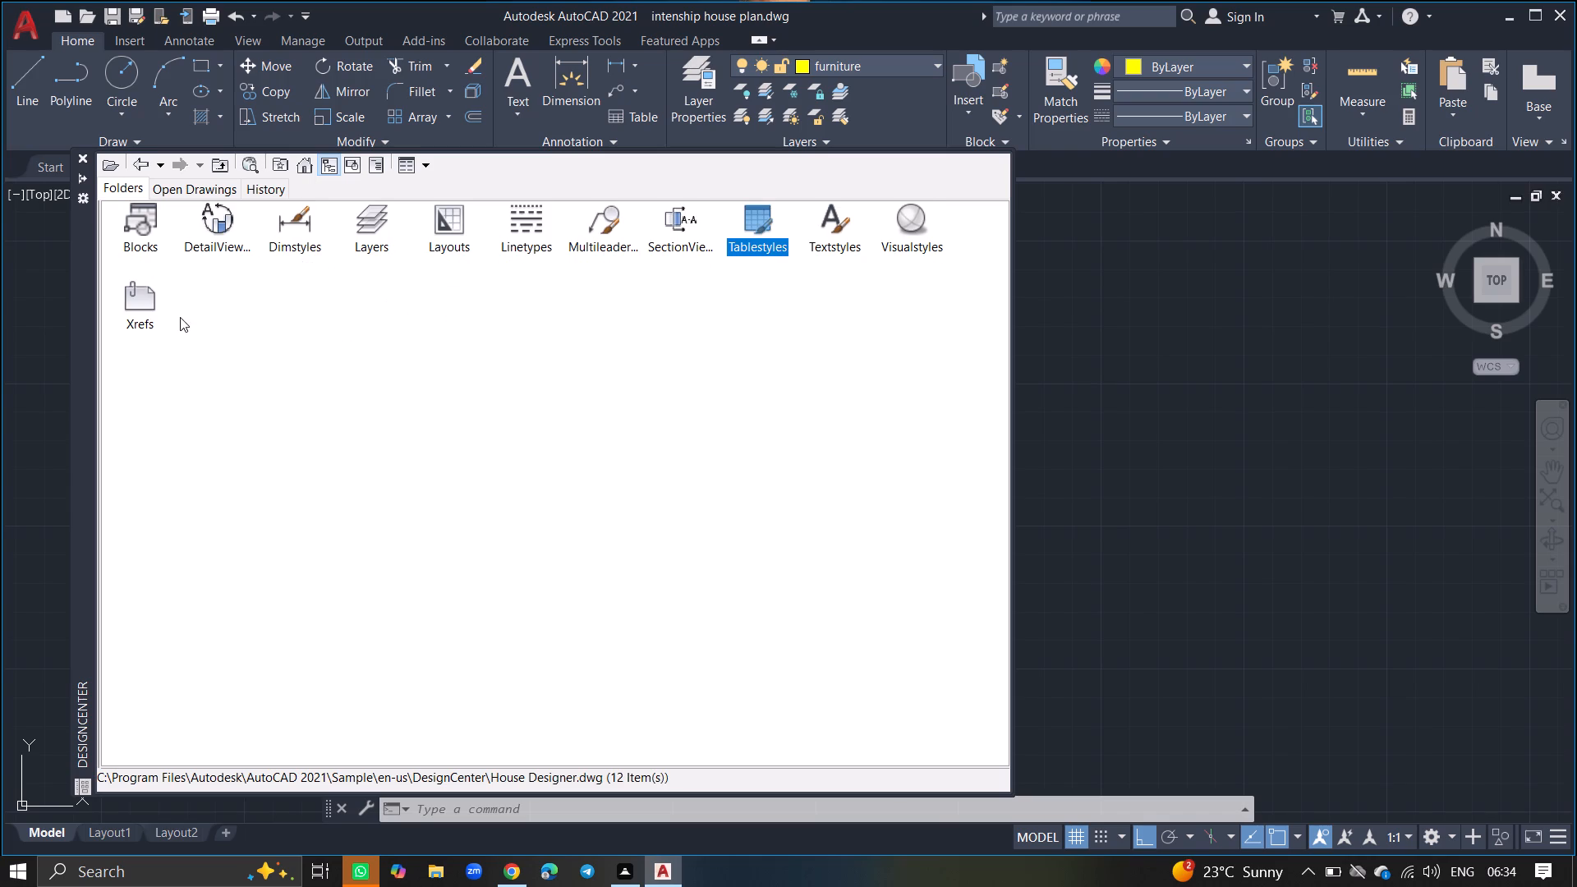
pyautogui.doubleClick(134, 222)
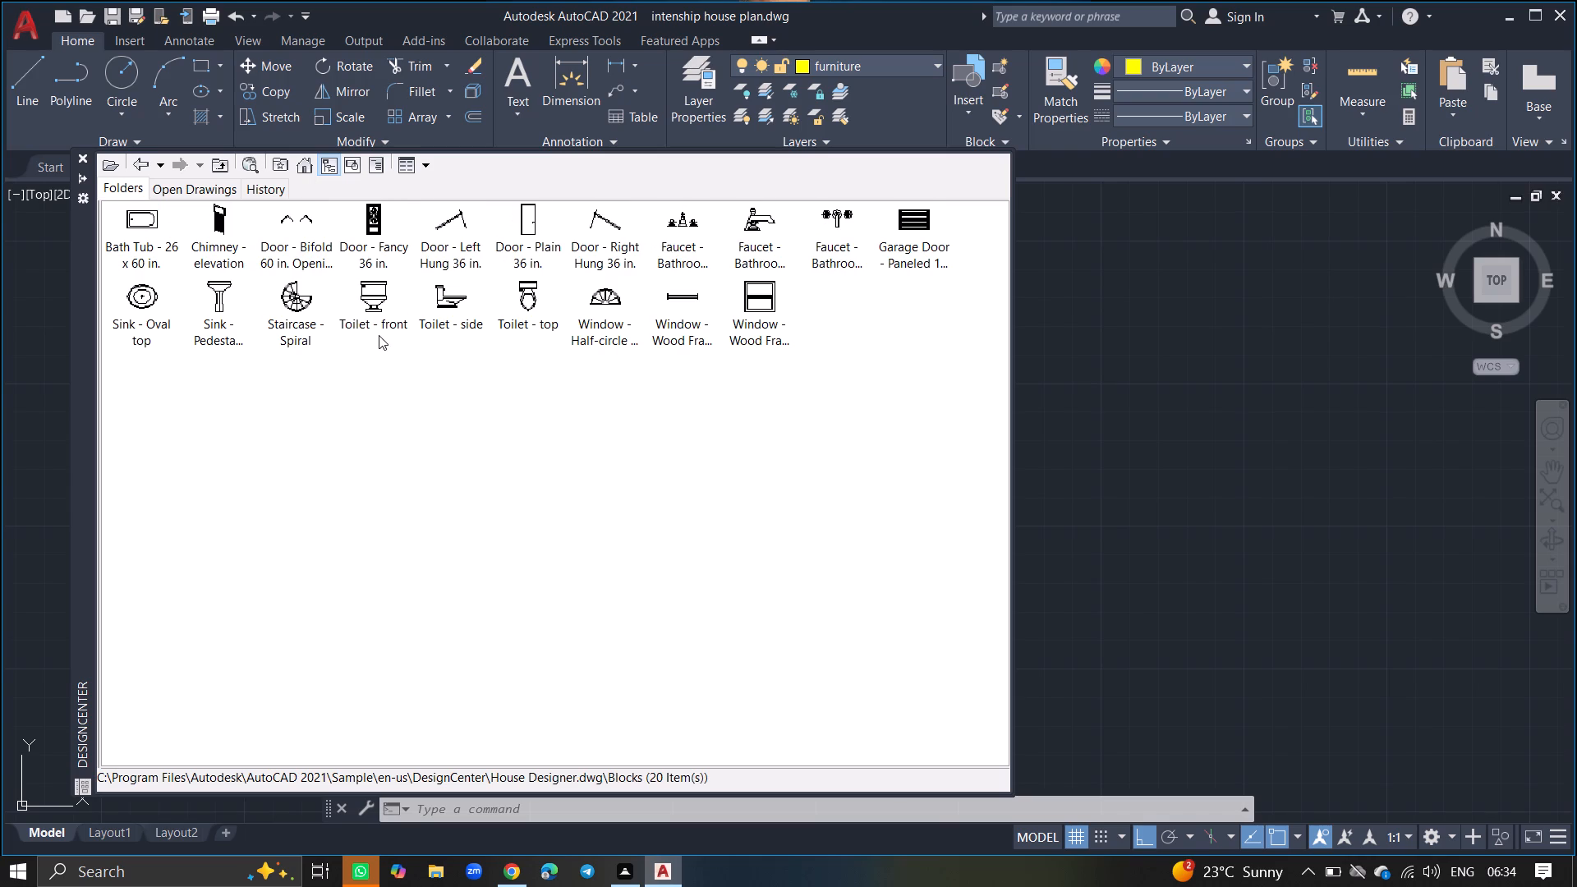
pyautogui.click(522, 299)
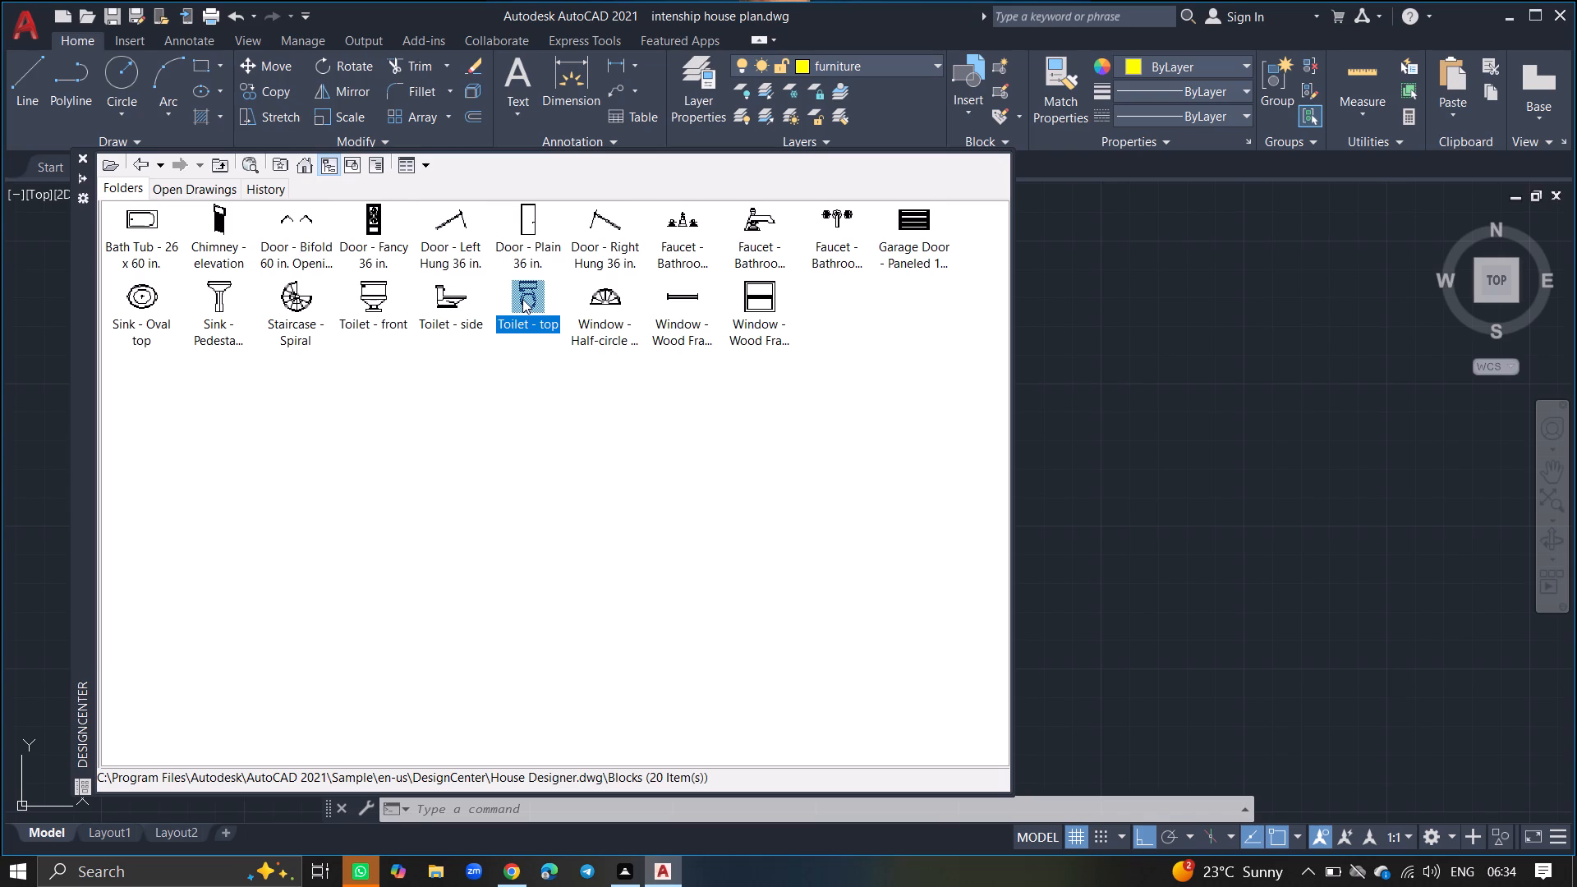
pyautogui.moveTo(522, 299); pyautogui.dragTo(1279, 241)
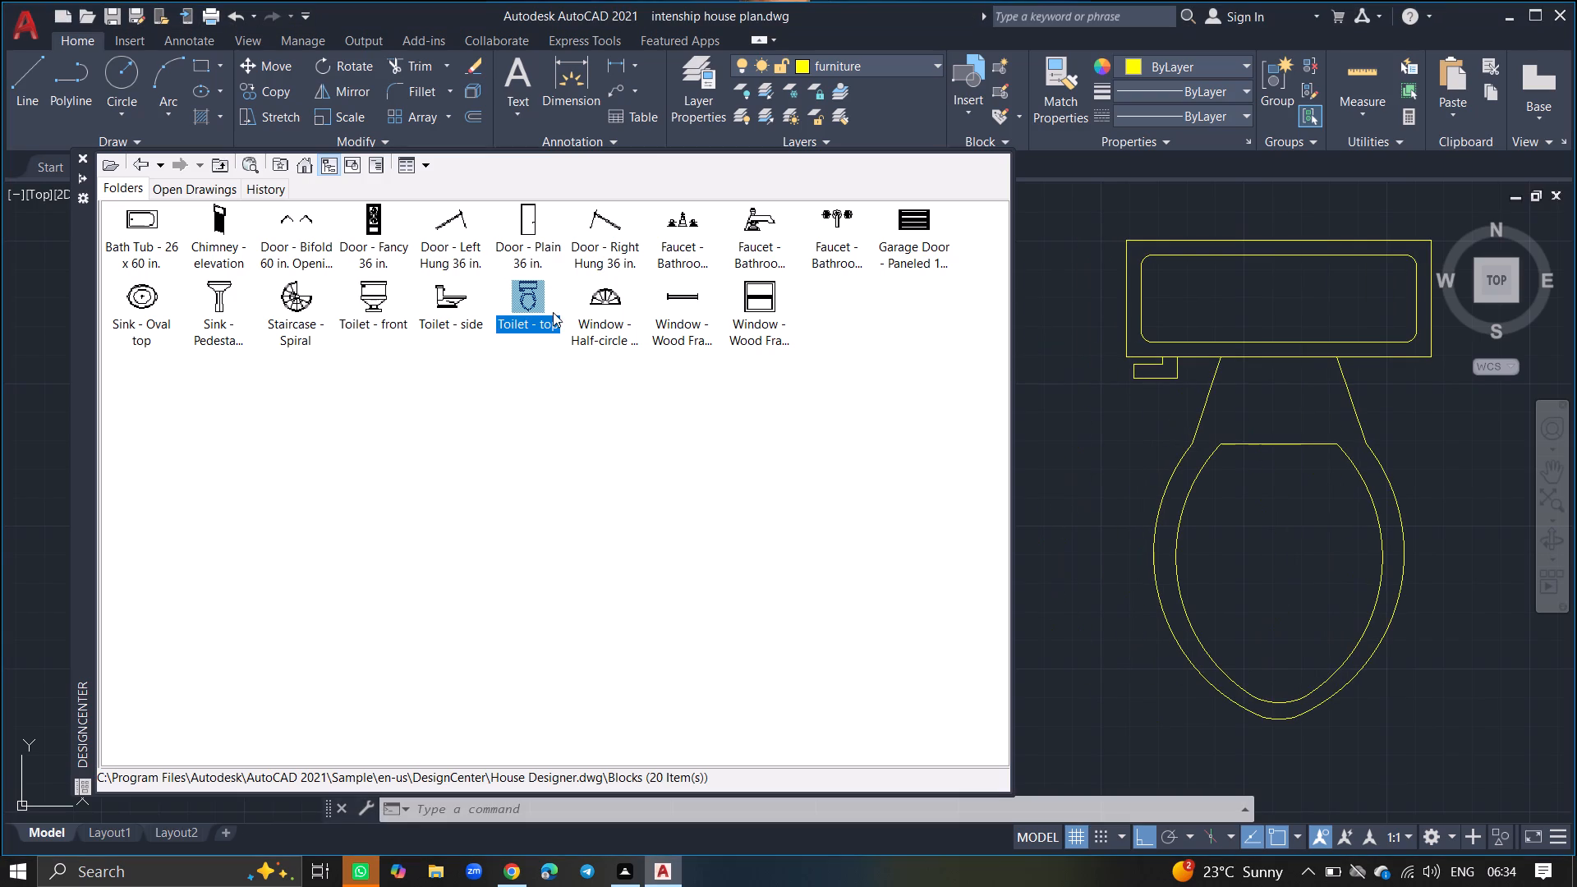
pyautogui.click(82, 156)
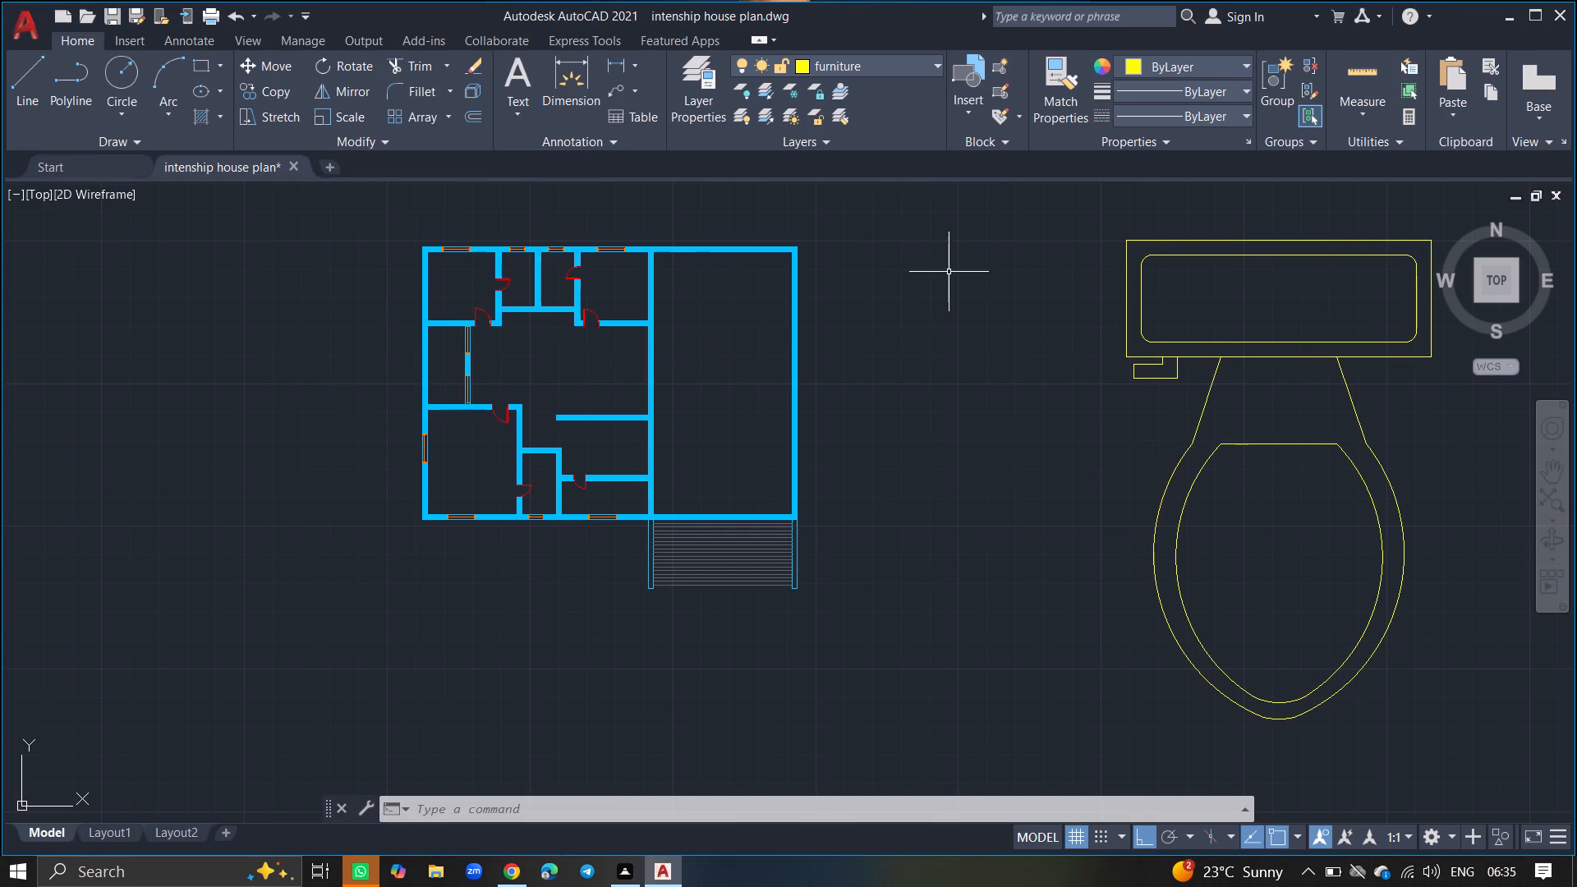
# Scale the inserted toilet block down by eye about its tank, so that it is small enough for the house plan.
pyautogui.click(1140, 292)
pyautogui.write('sc')
pyautogui.press('Return')
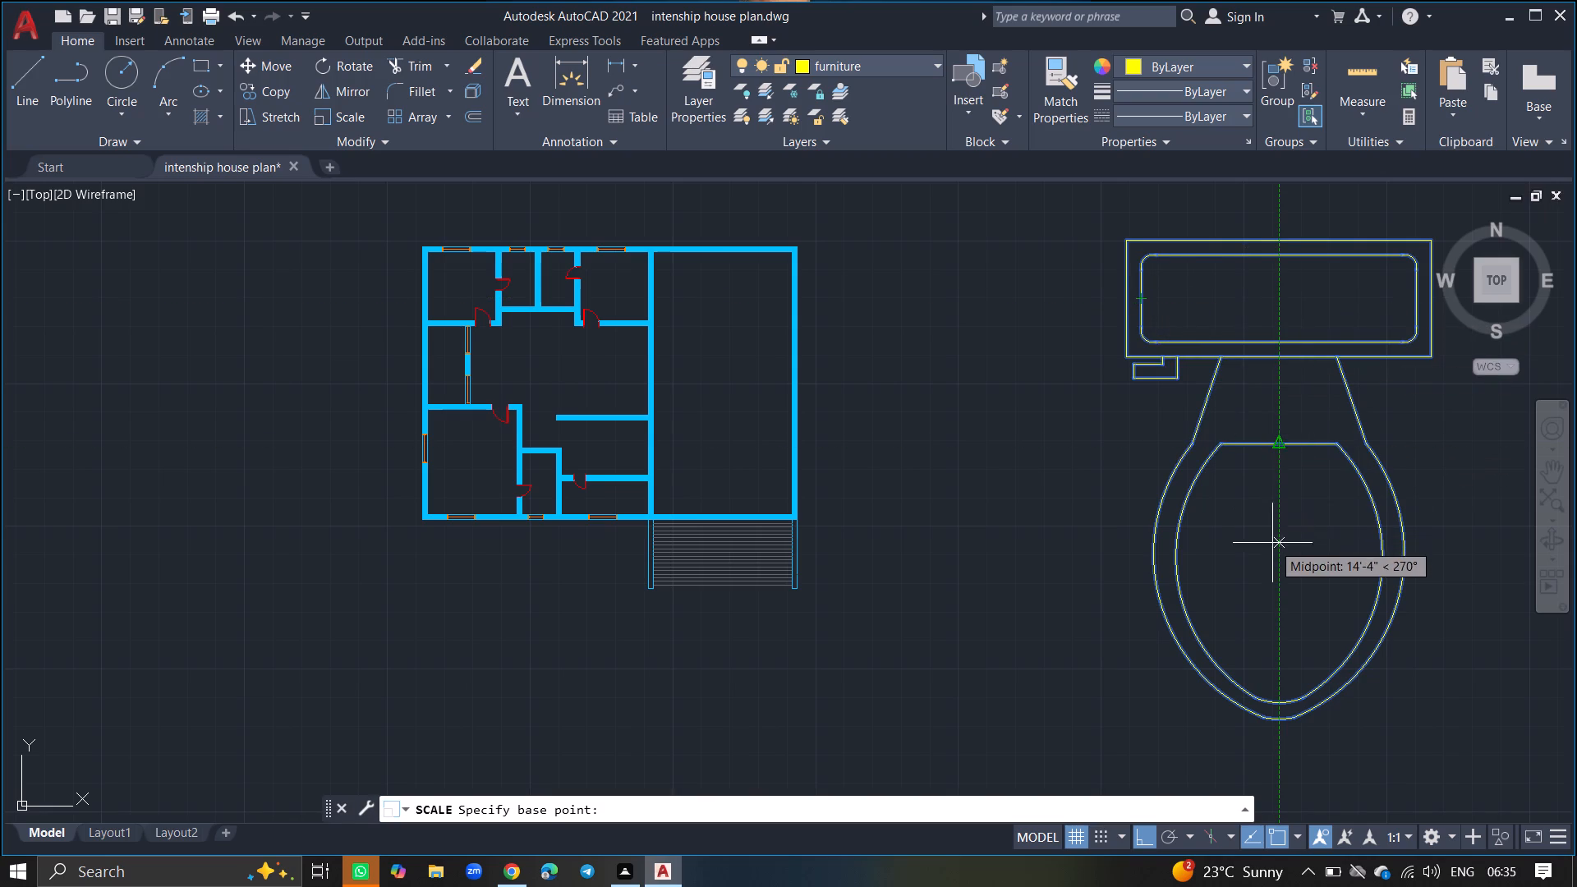
pyautogui.click(1273, 315)
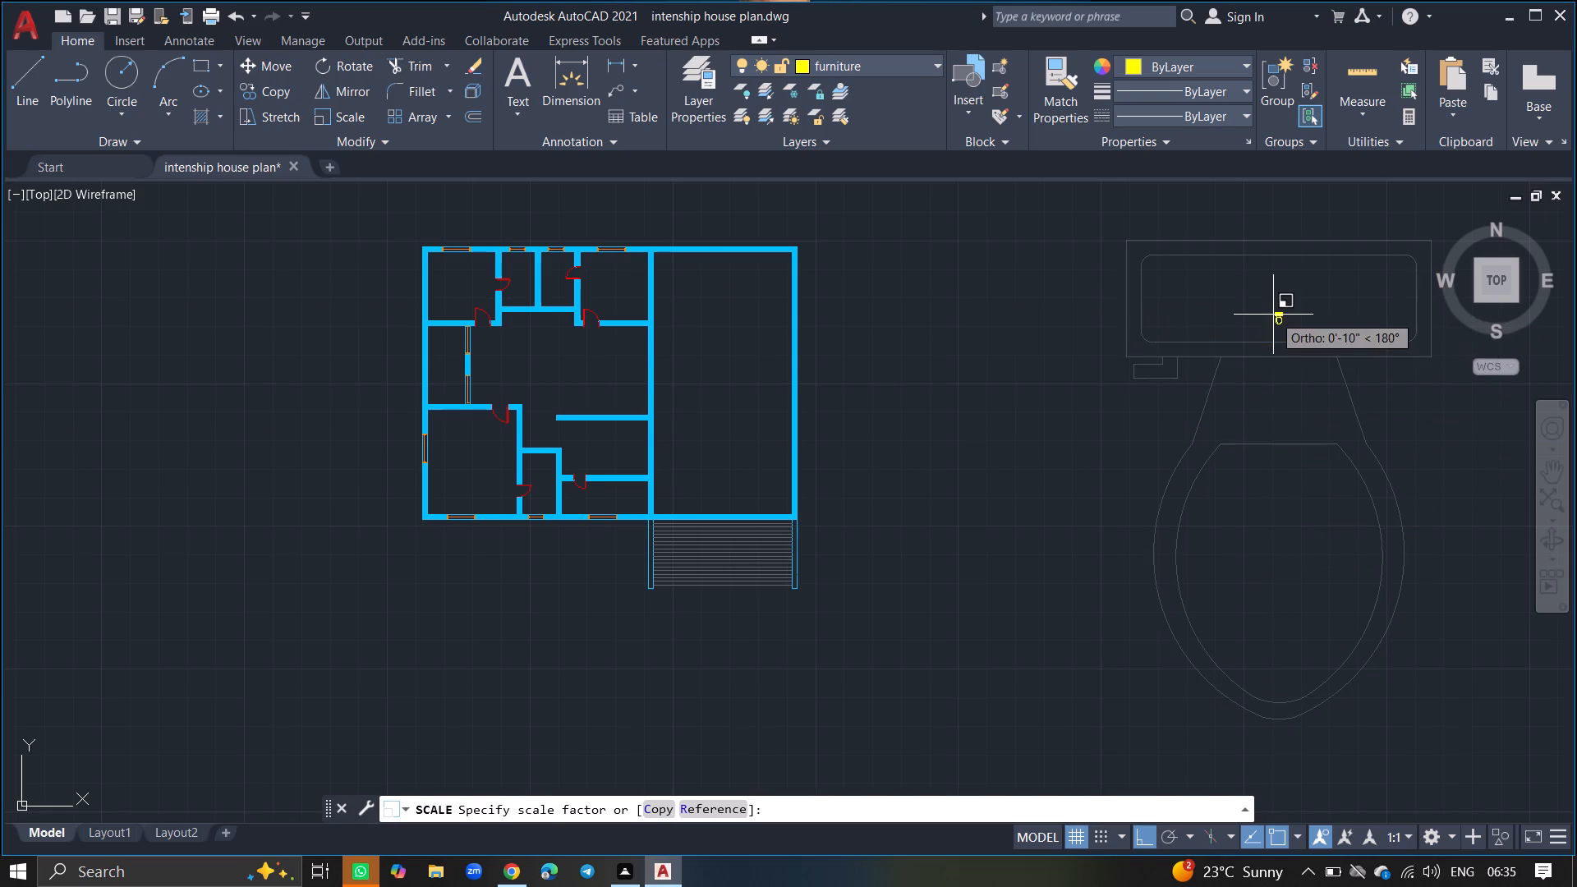
pyautogui.click(1274, 298)
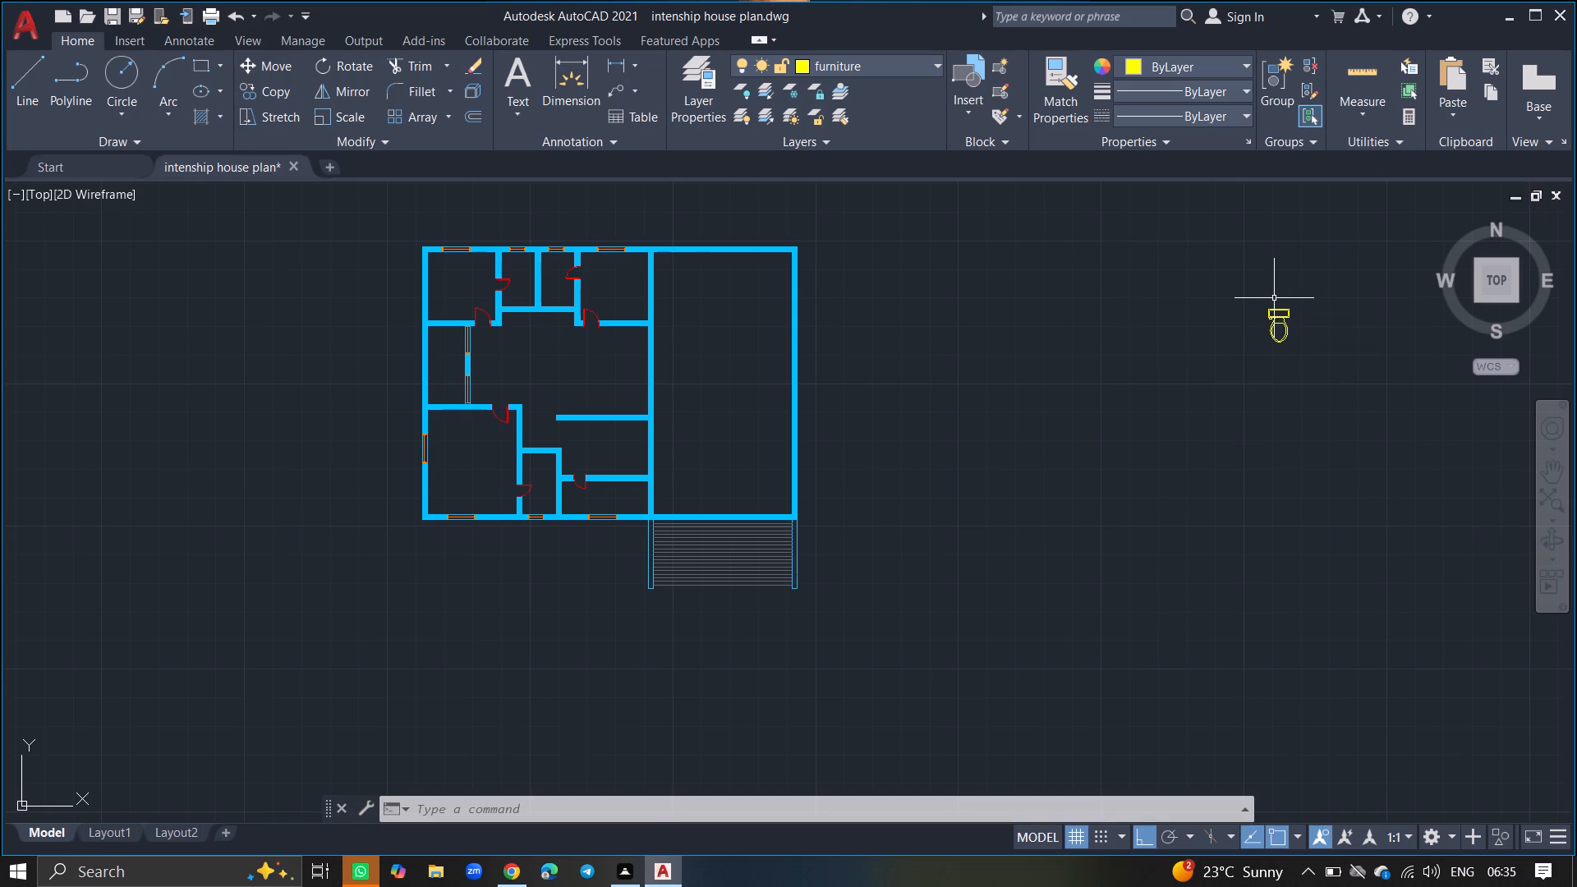
# Move the toilet by its tank into the eastern of the two small north bathrooms, below the window, with Ortho off.
pyautogui.click(1365, 296)
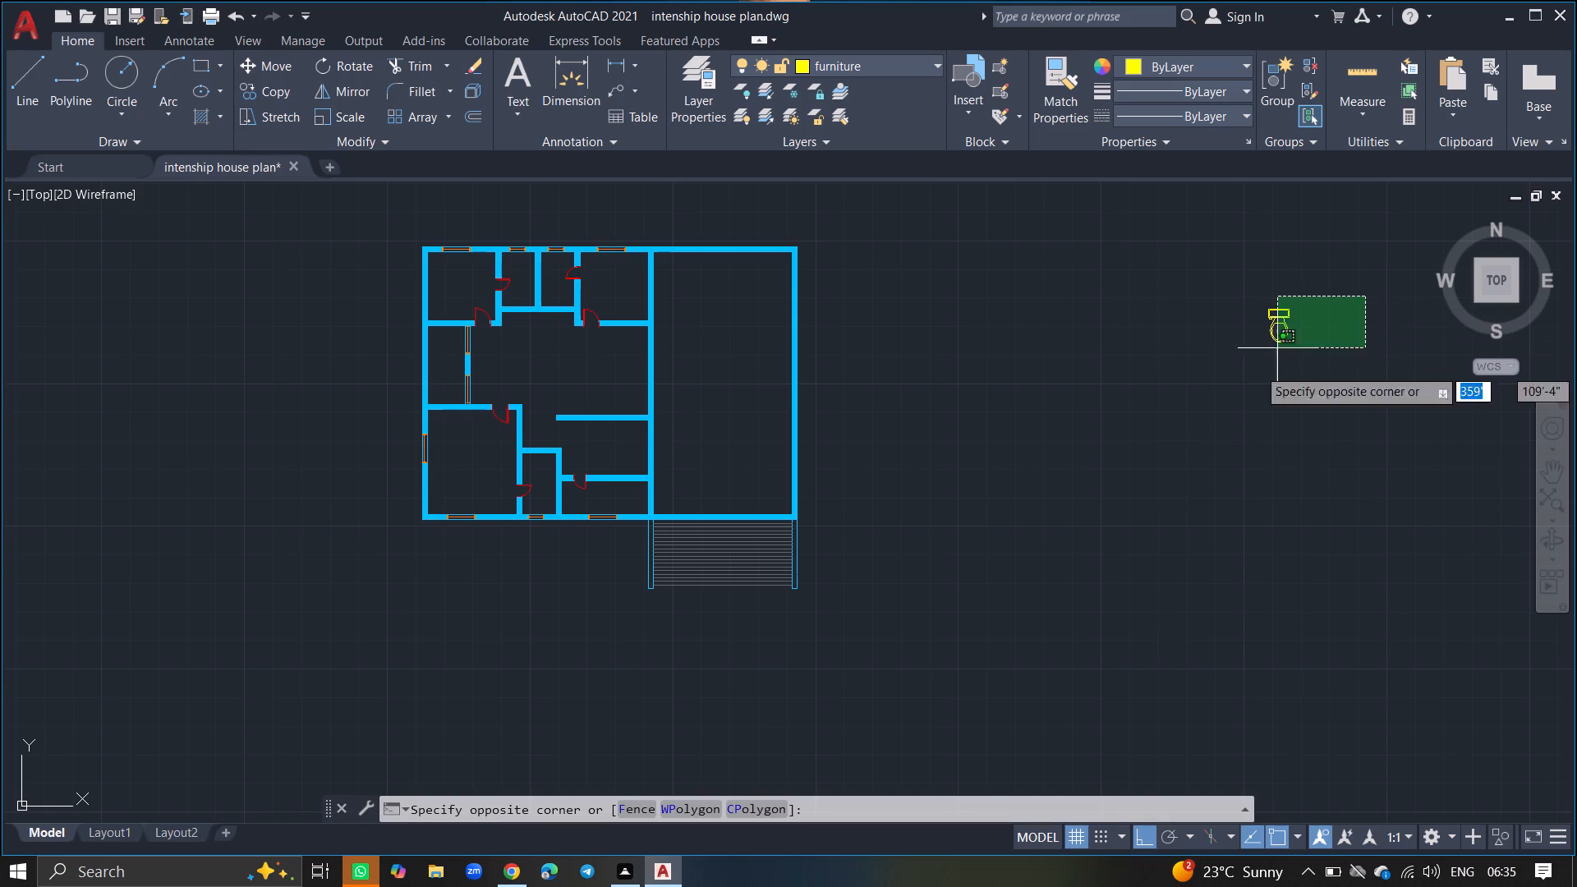
pyautogui.click(1194, 422)
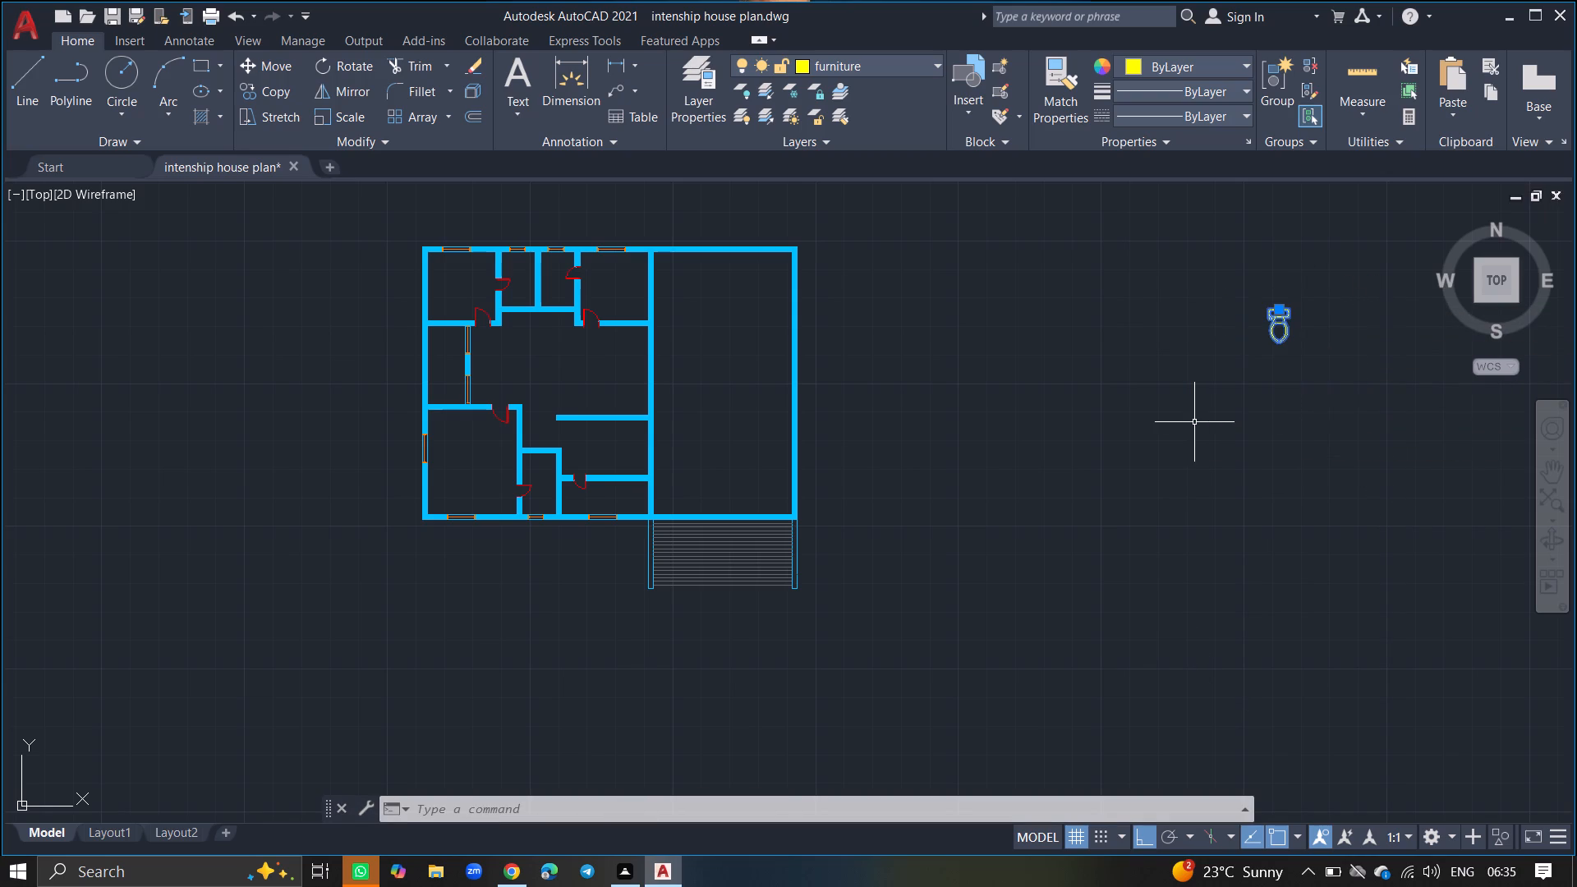
pyautogui.write('move')
pyautogui.press('Return')
pyautogui.click(1277, 312)
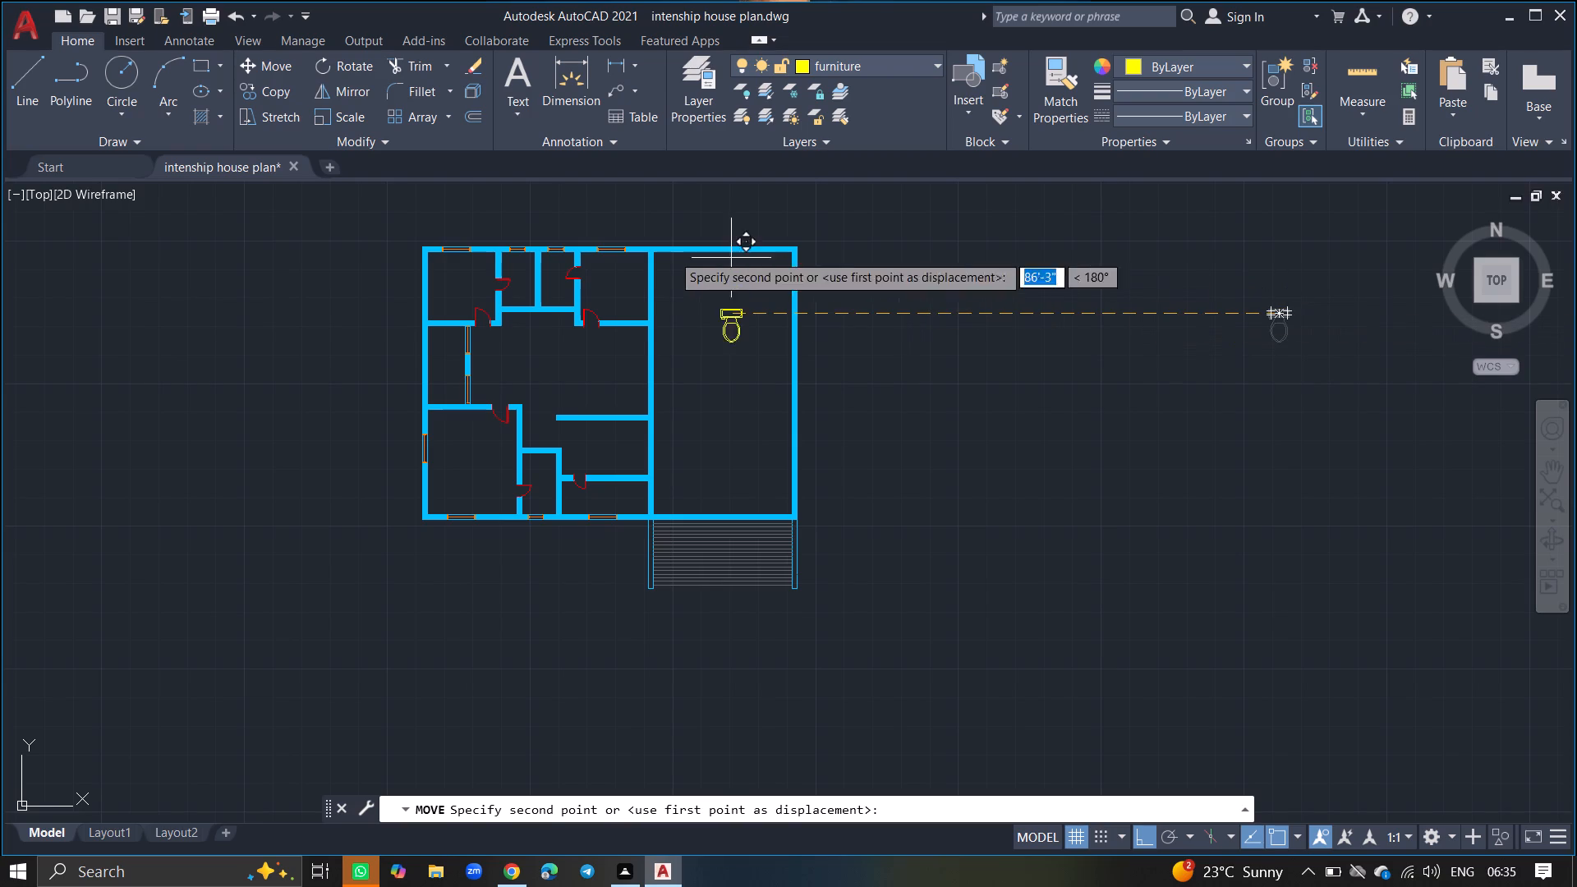
pyautogui.press('F8')
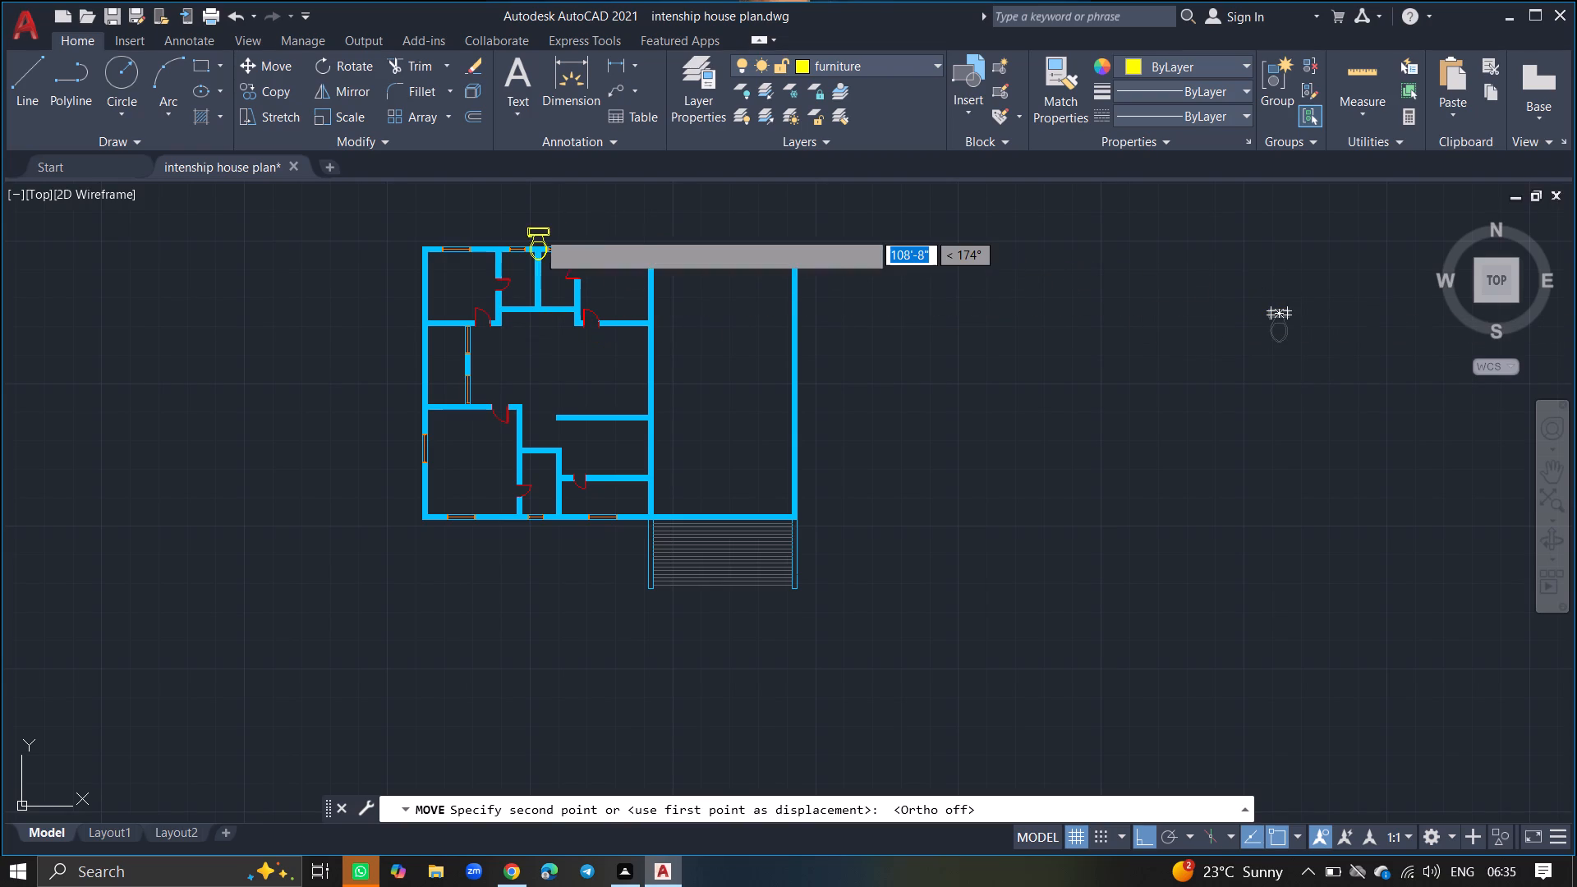
pyautogui.keyDown('ctrl'); pyautogui.scroll(5, 574, 254); pyautogui.keyUp('ctrl')
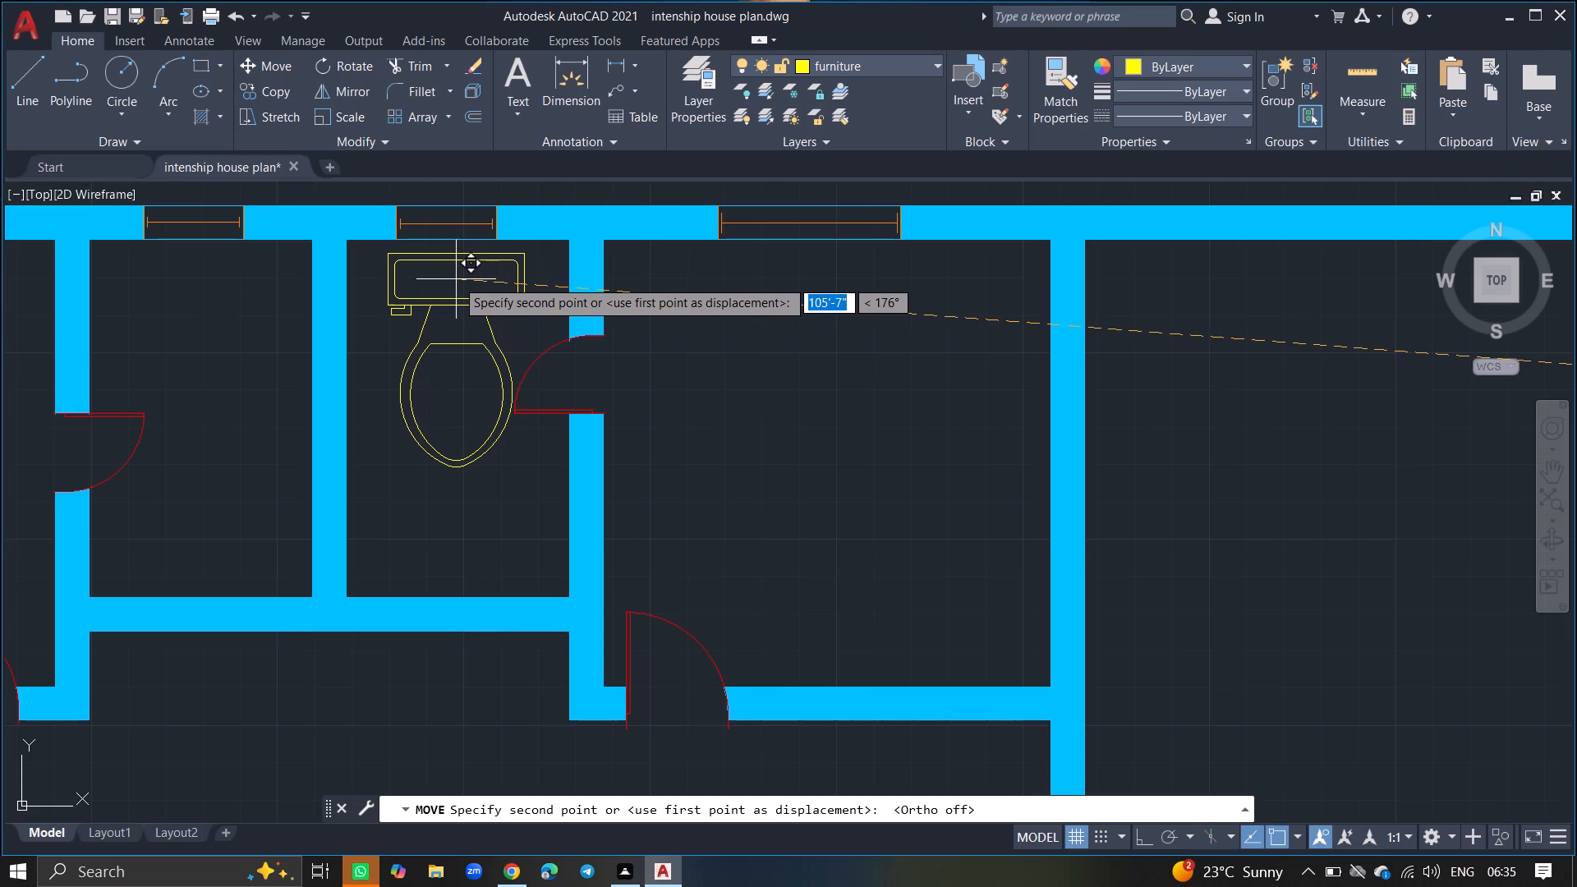
pyautogui.click(456, 279)
# Scale the toilet down further by eye about its tank, making it narrower than the bathroom window.
pyautogui.click(461, 259)
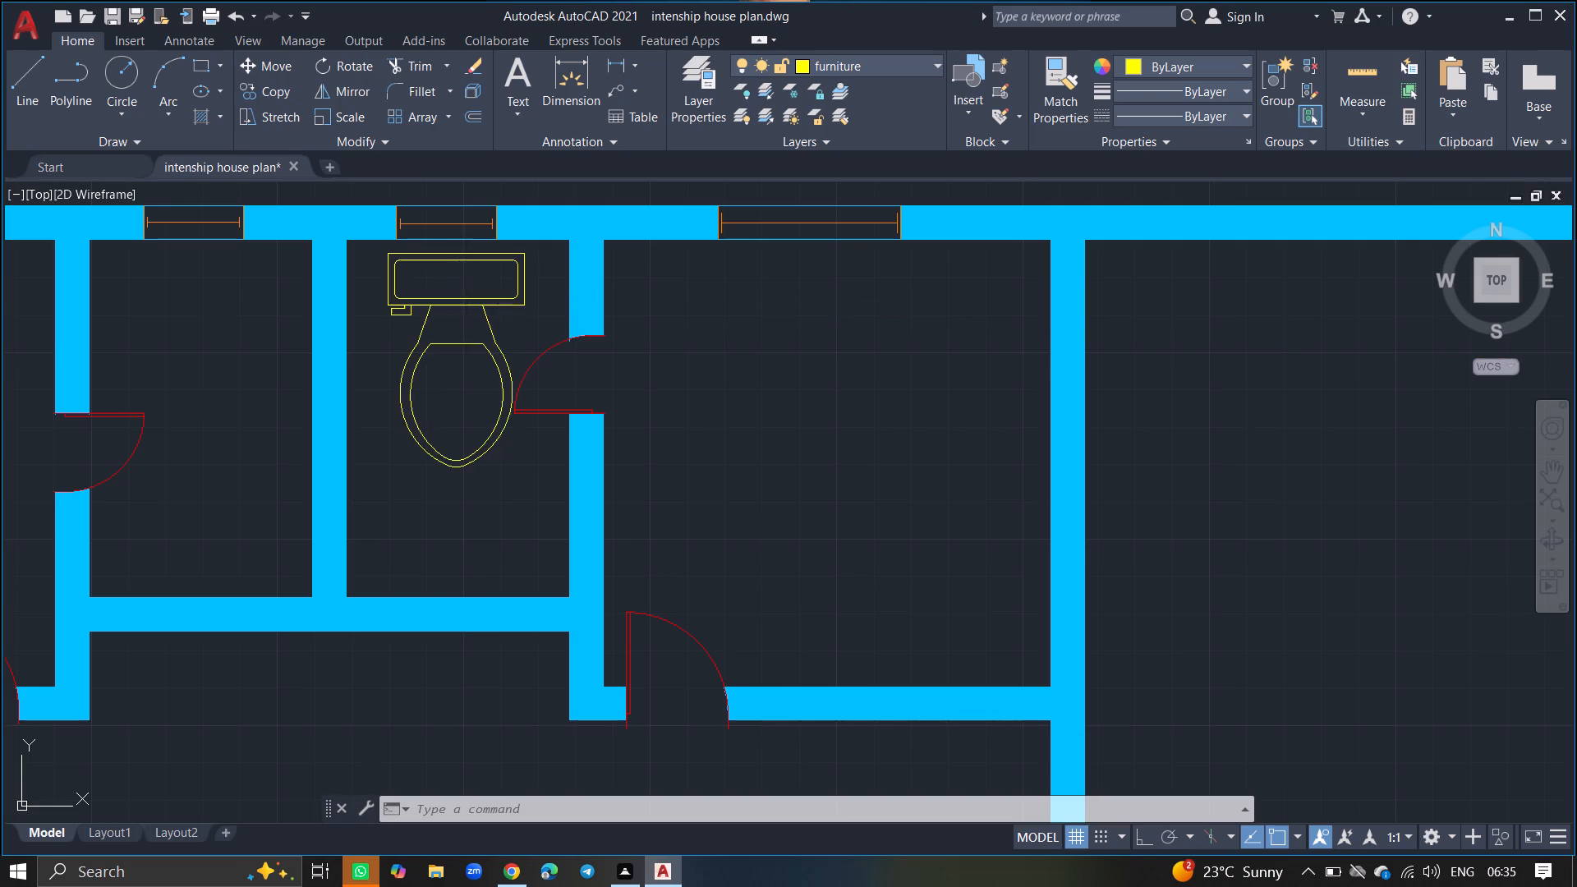
pyautogui.write('sc')
pyautogui.press('Return')
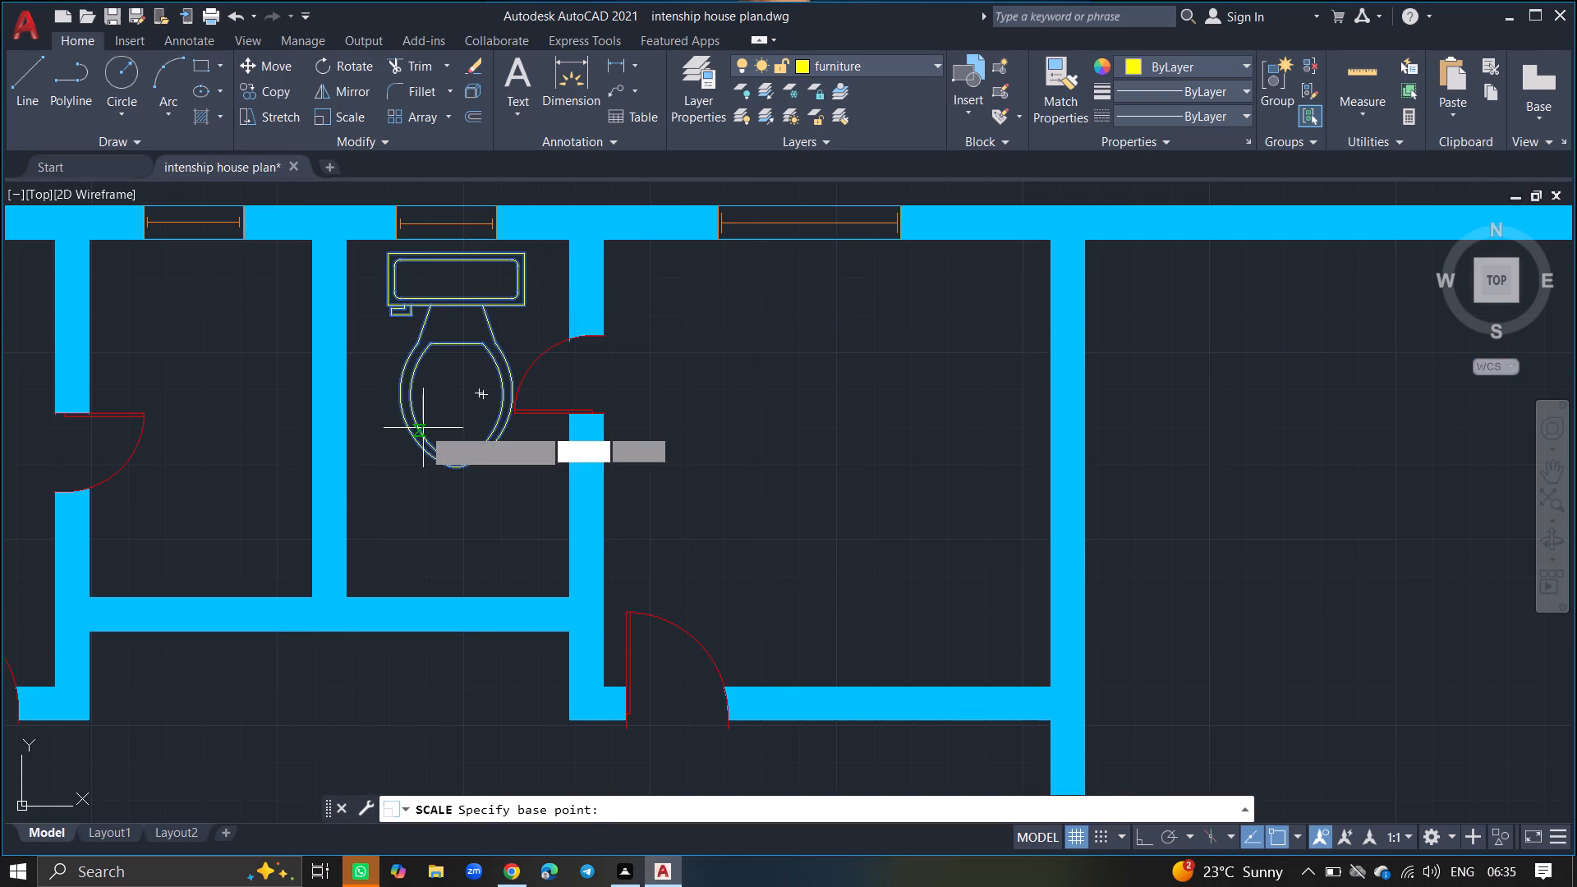
pyautogui.click(452, 269)
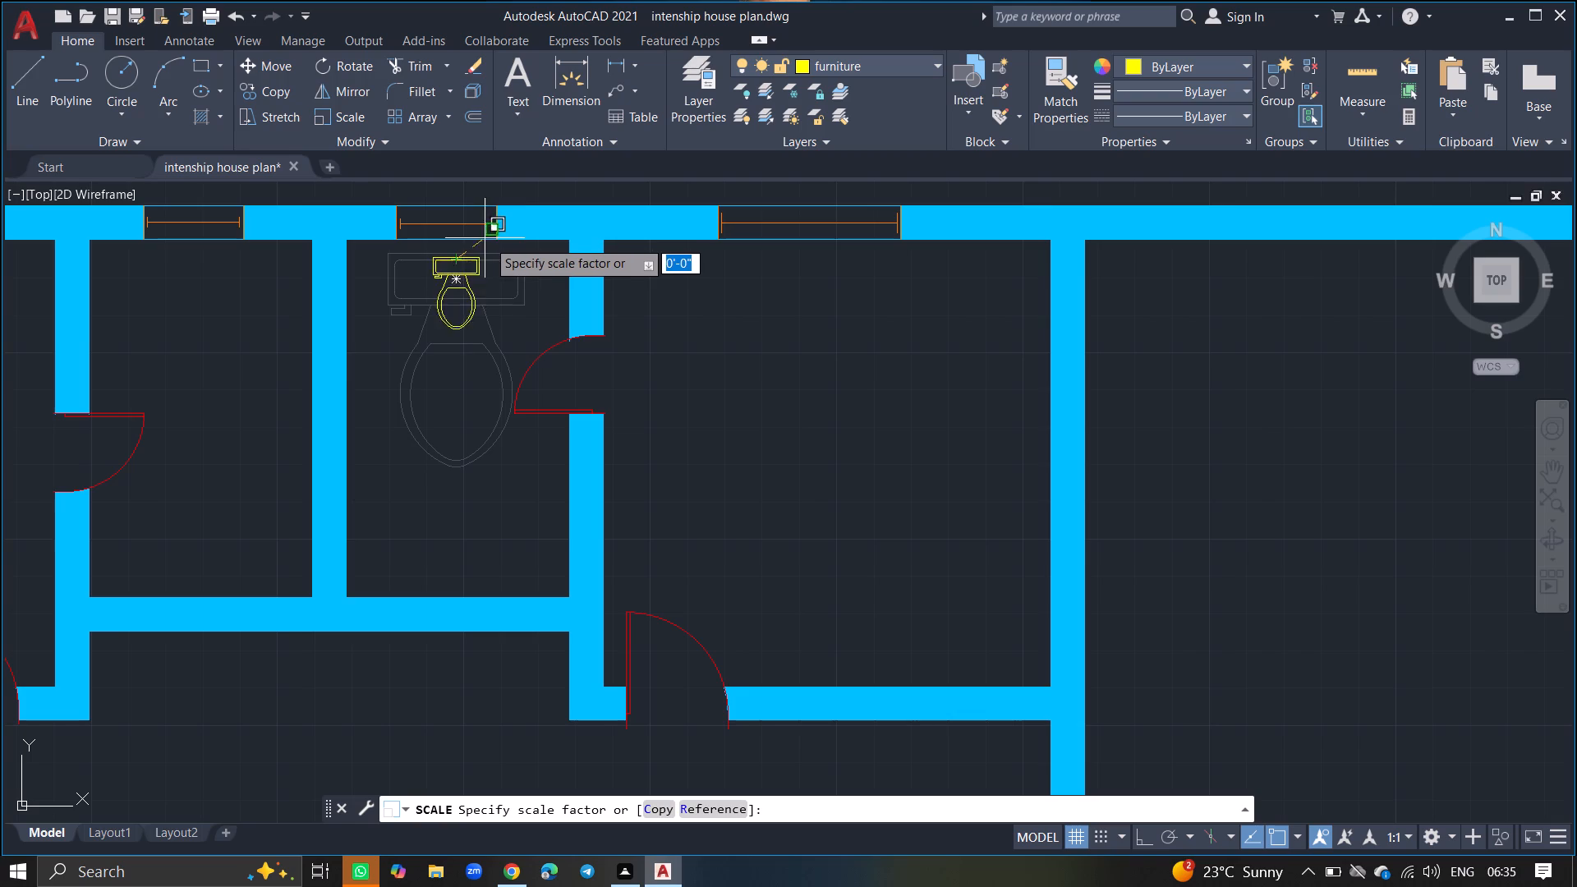
pyautogui.click(519, 283)
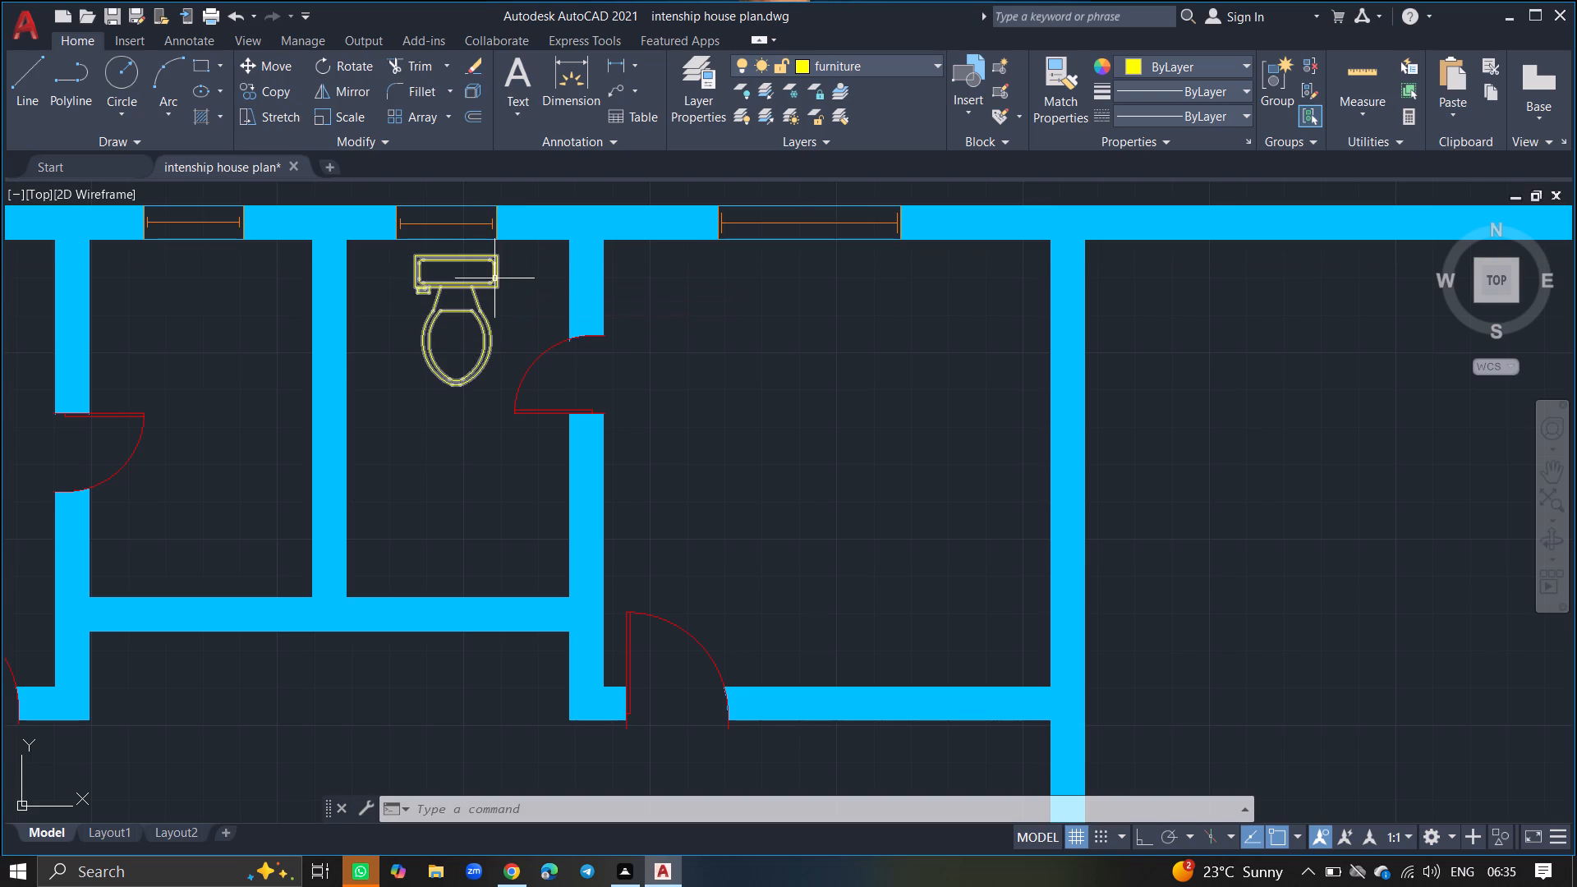
# Move the toilet about 3" north, closer to the window wall.
pyautogui.moveTo(494, 278); pyautogui.dragTo(513, 297)
pyautogui.write('move')
pyautogui.press('Return')
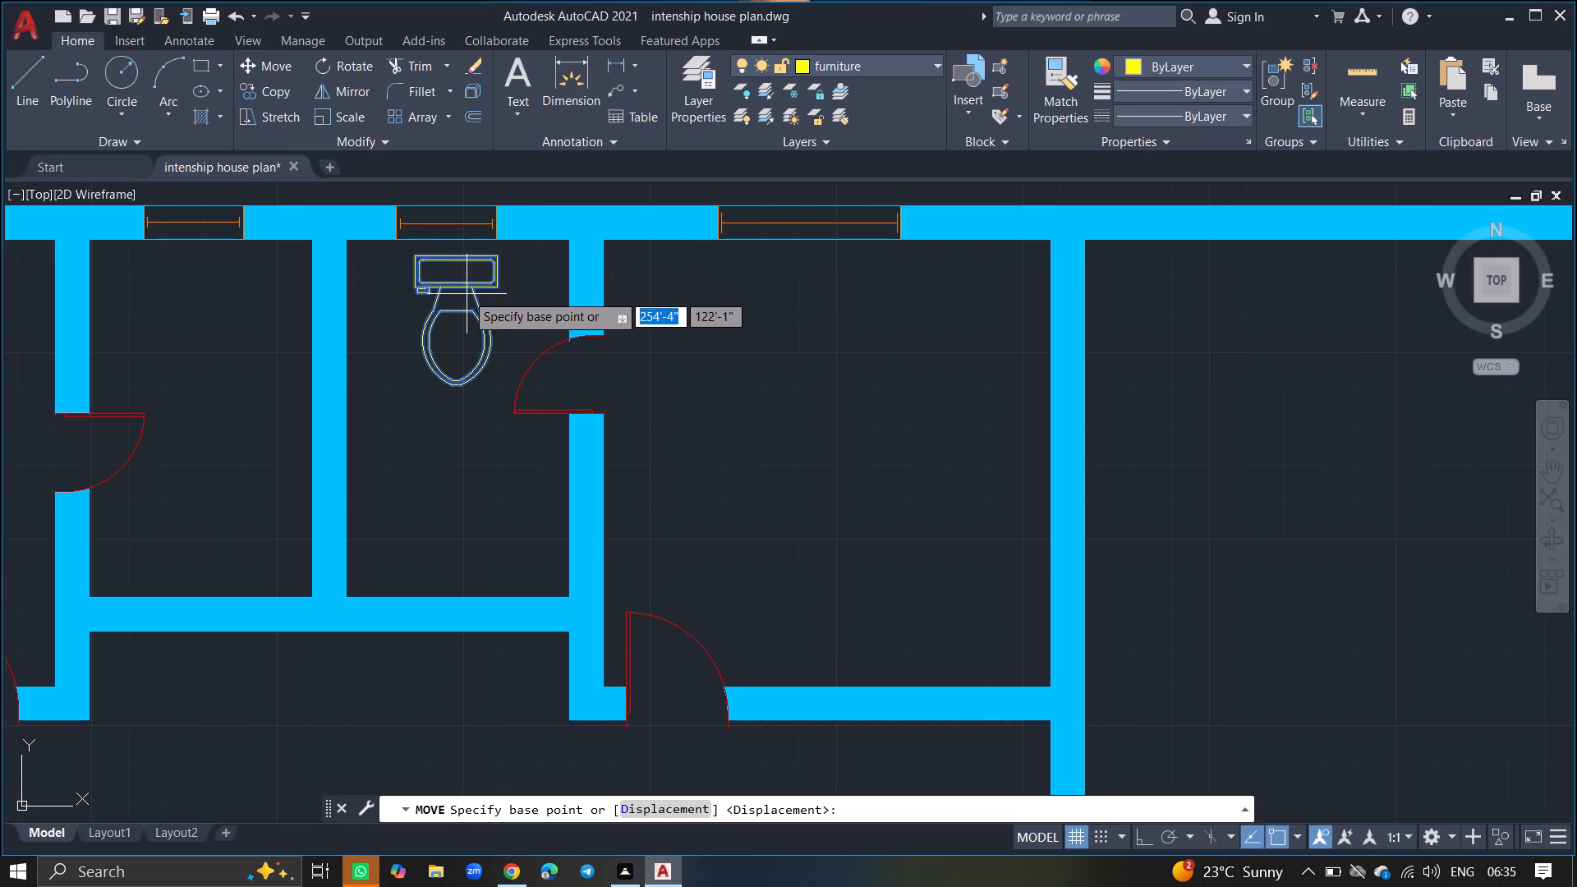
pyautogui.click(453, 272)
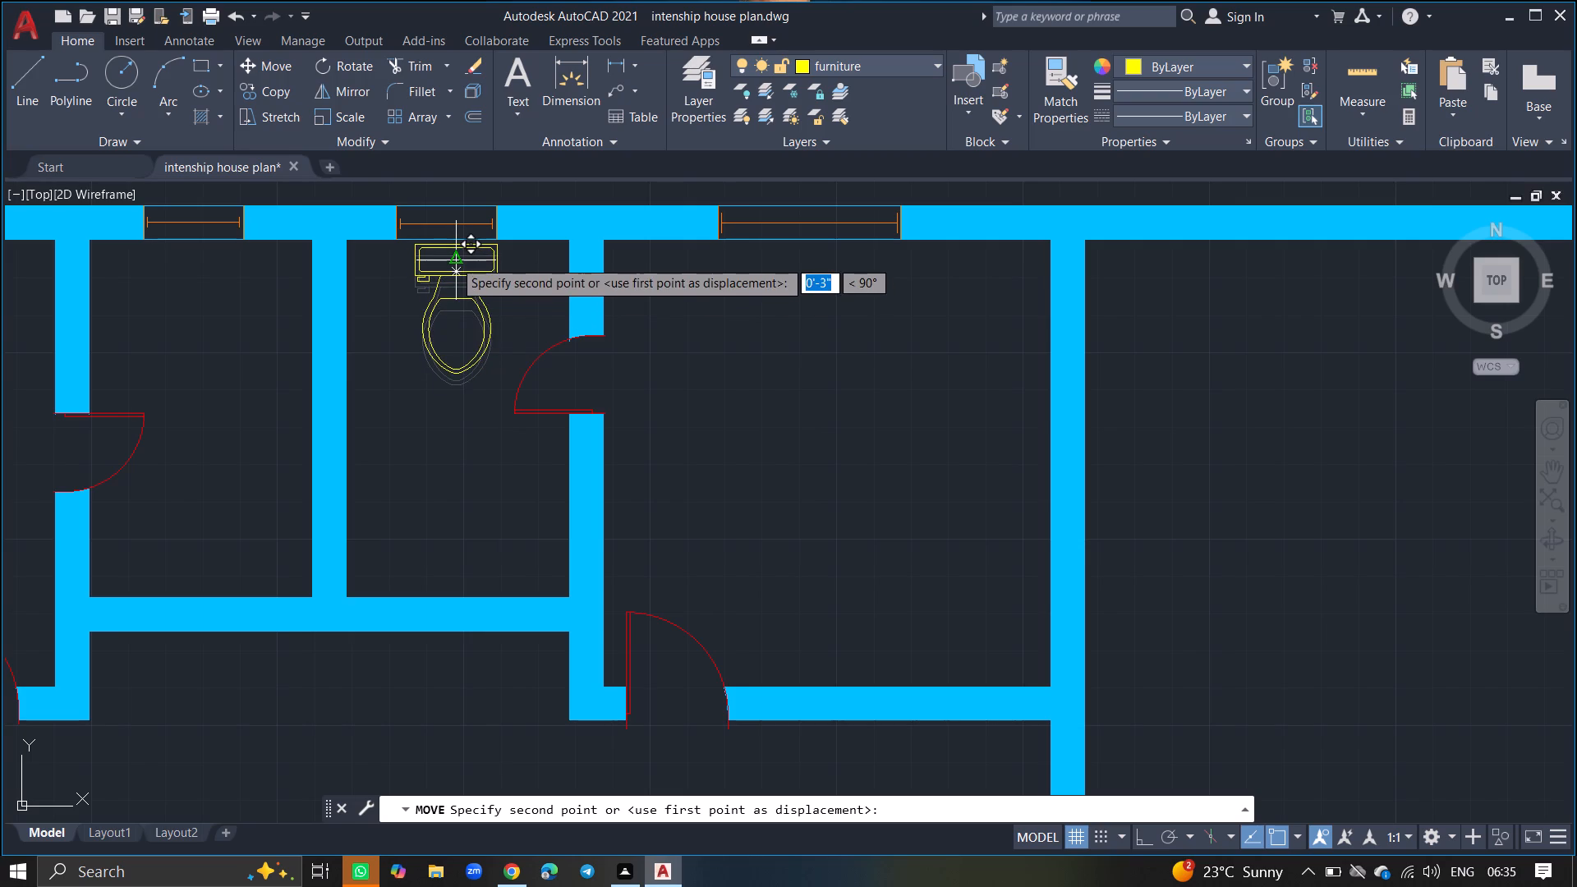
pyautogui.click(453, 259)
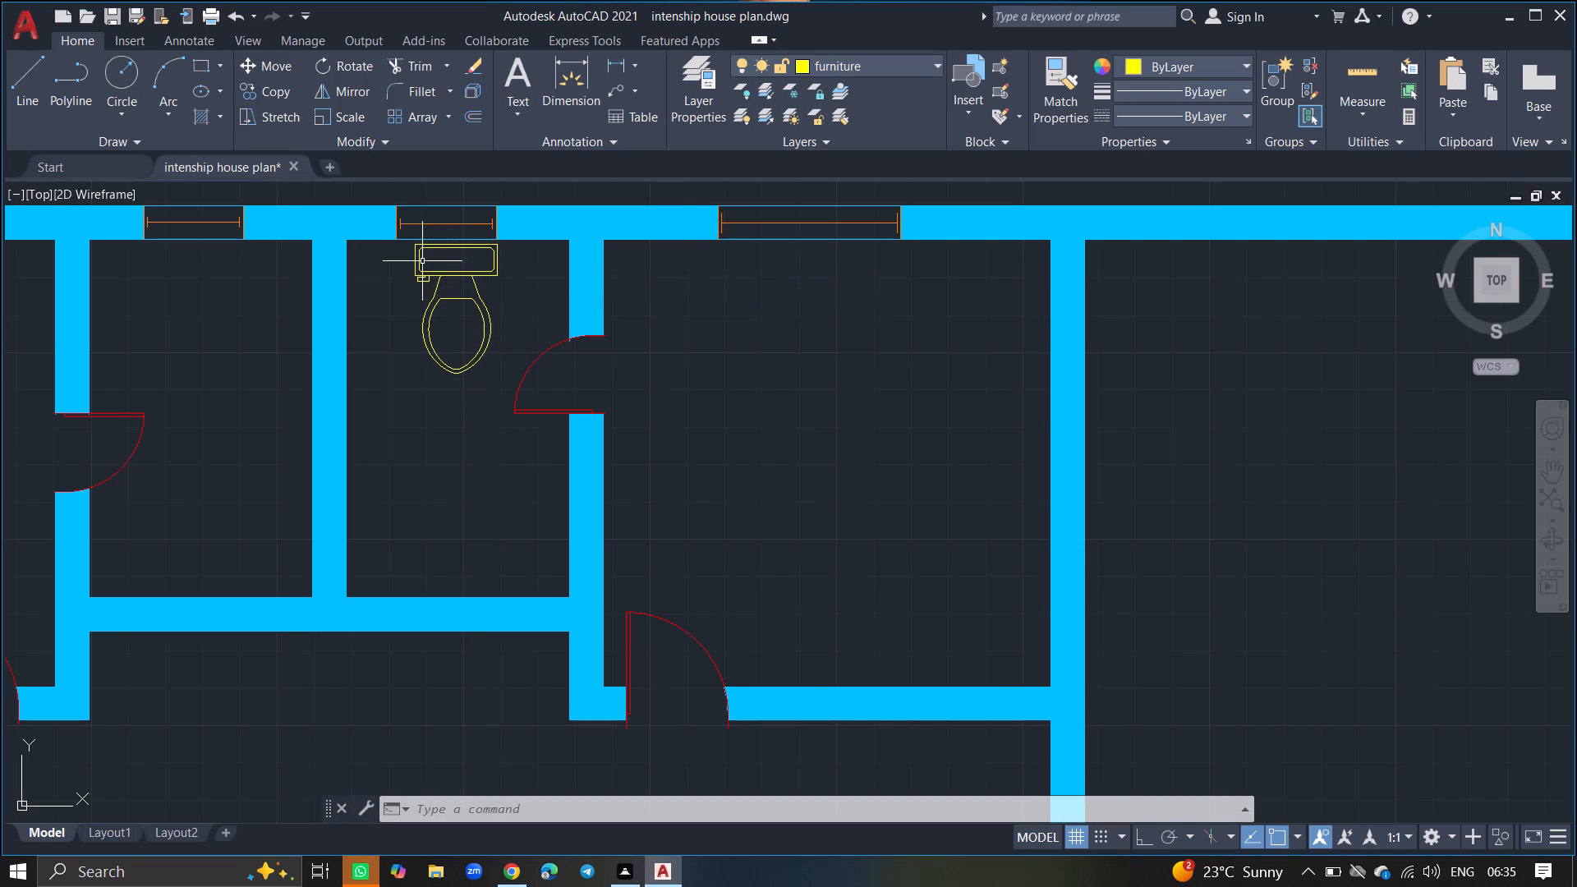
# Copy the toilet by its tank about 6'-0" straight west with Ortho on, into the western of the two small north bathrooms.
pyautogui.moveTo(418, 261); pyautogui.dragTo(389, 311)
pyautogui.write('copy')
pyautogui.press('Return')
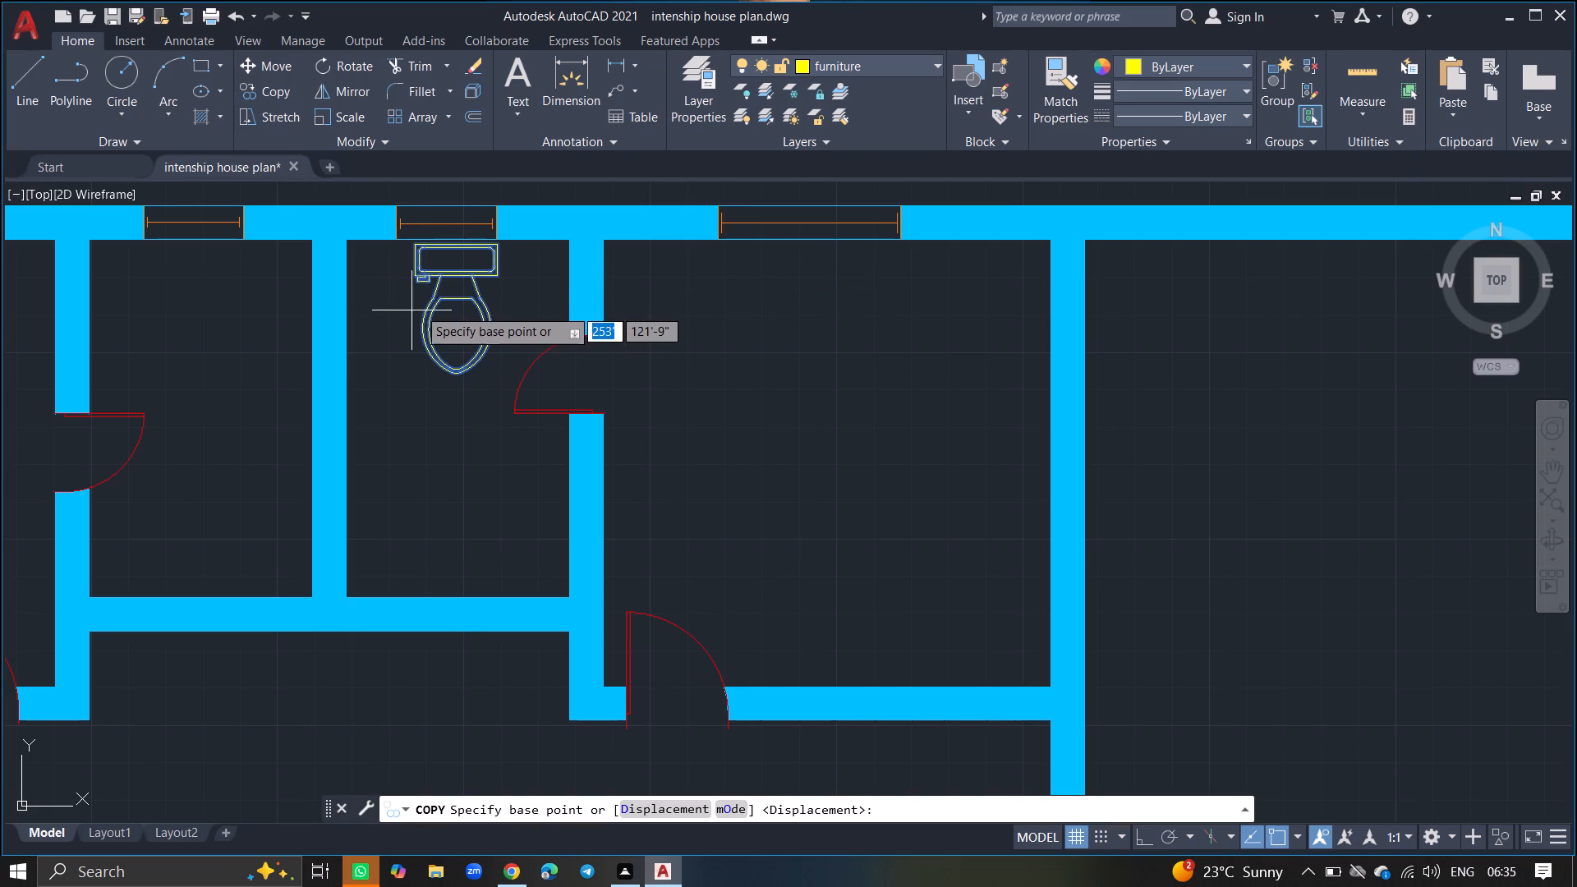
pyautogui.click(455, 260)
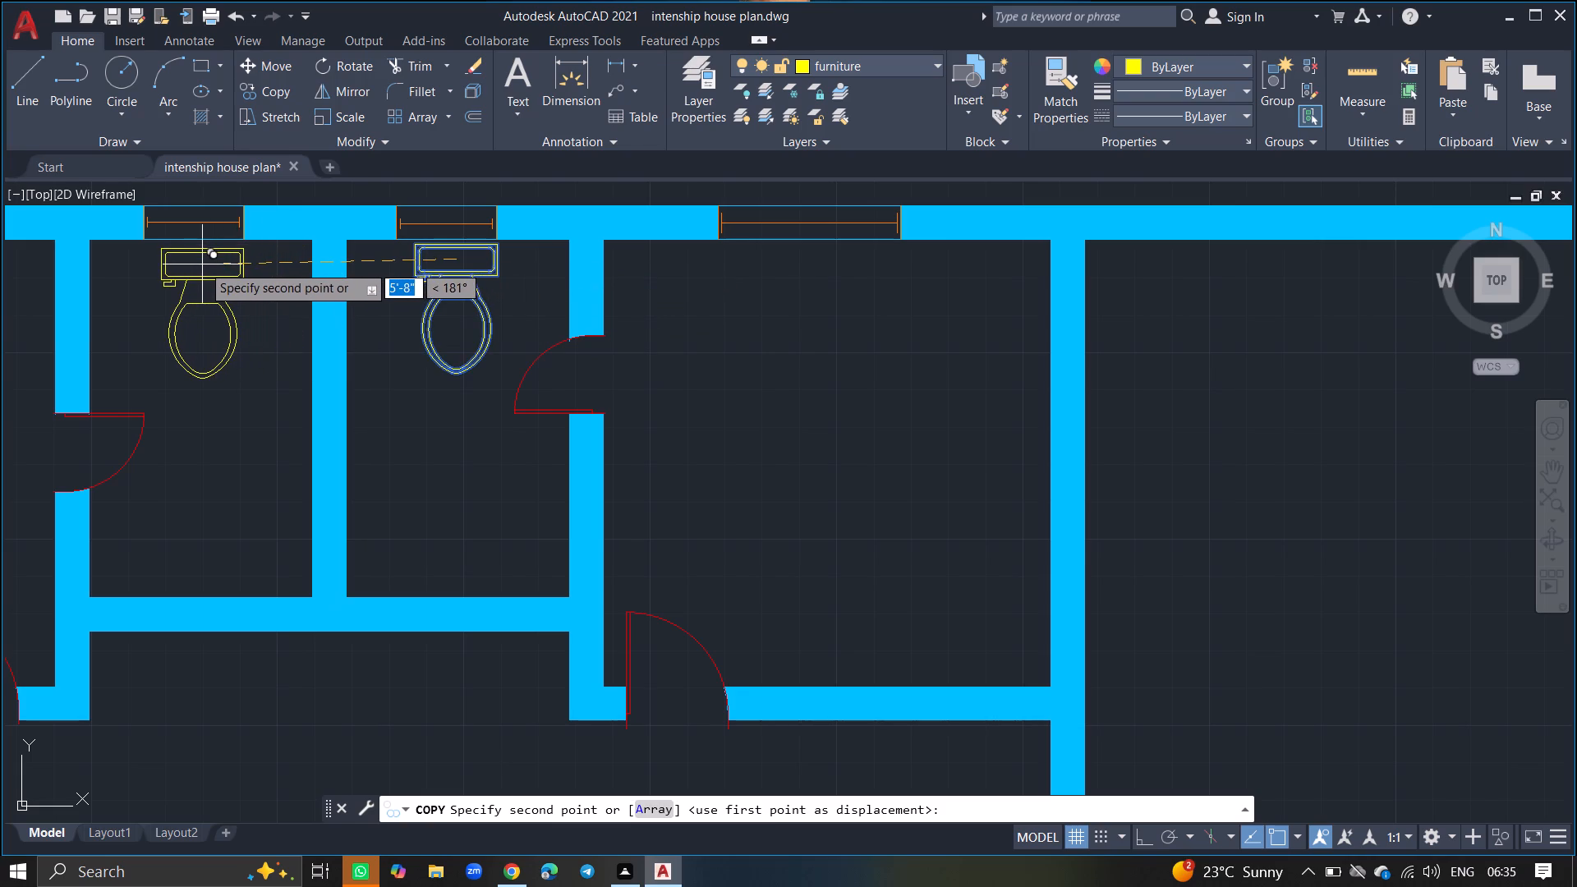
pyautogui.press('F8')
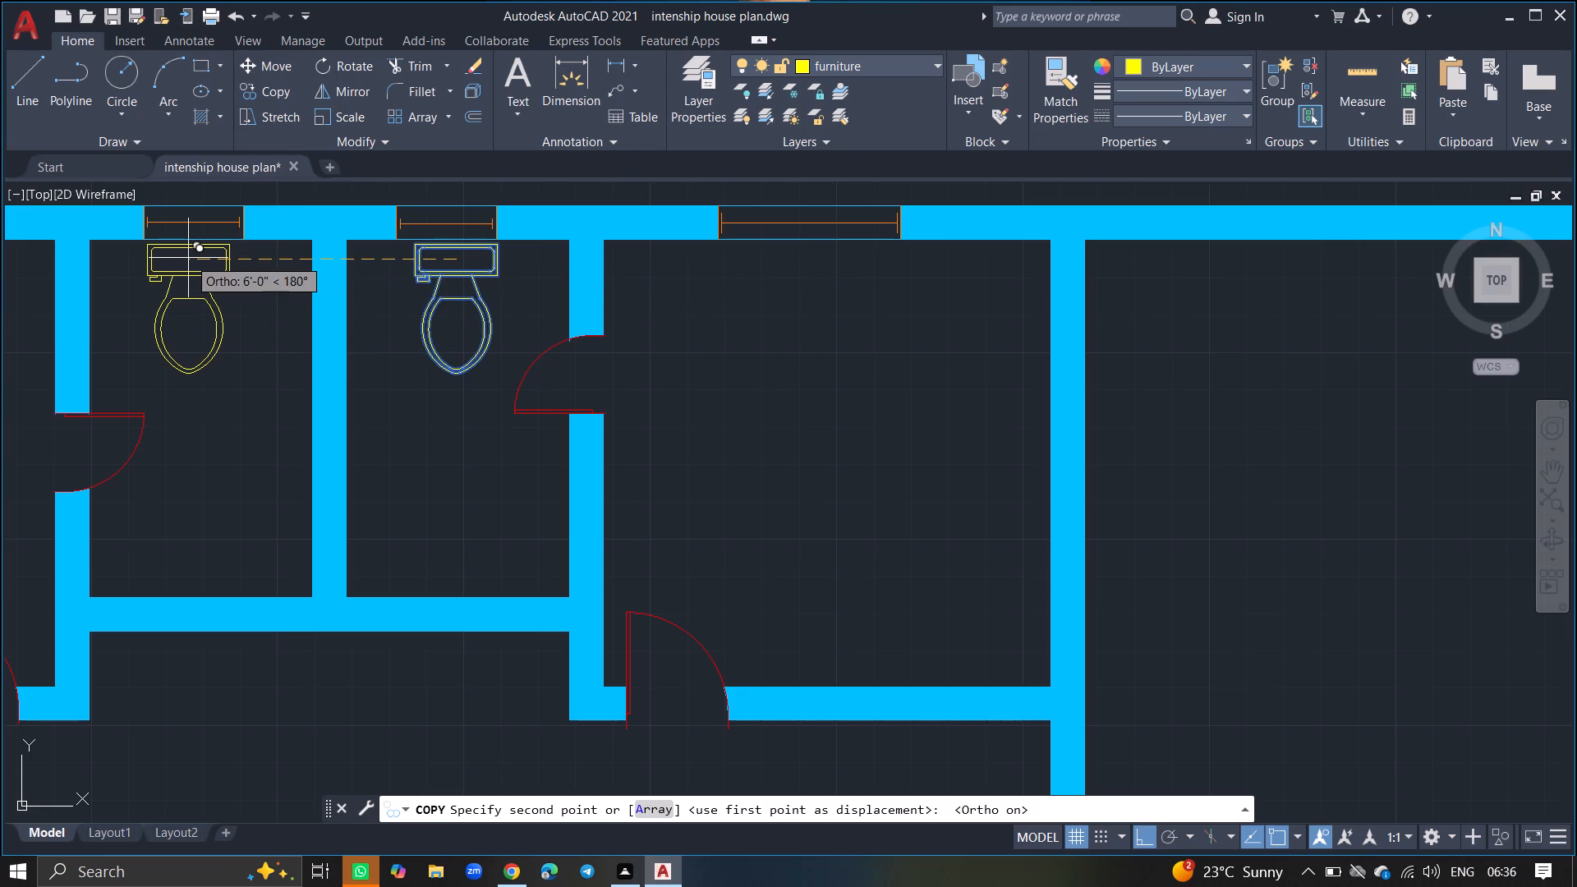
pyautogui.click(188, 258)
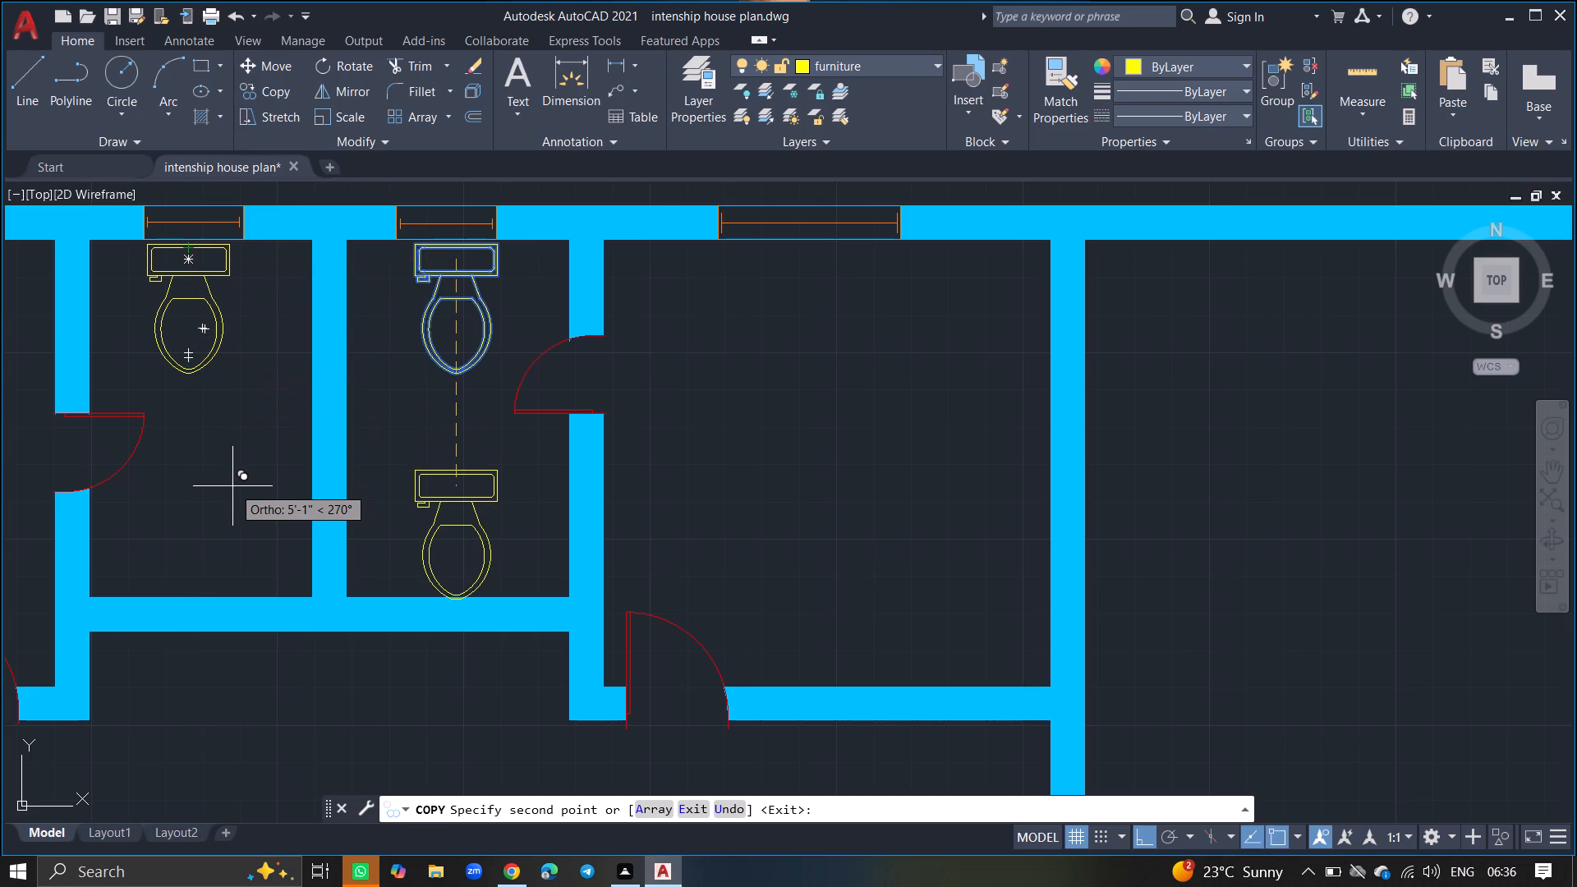
# Place another copy of the toilet in the small south bathroom, just below its north wall, with Ortho off.
pyautogui.keyDown('ctrl'); pyautogui.scroll(-6, 335, 559); pyautogui.keyUp('ctrl')
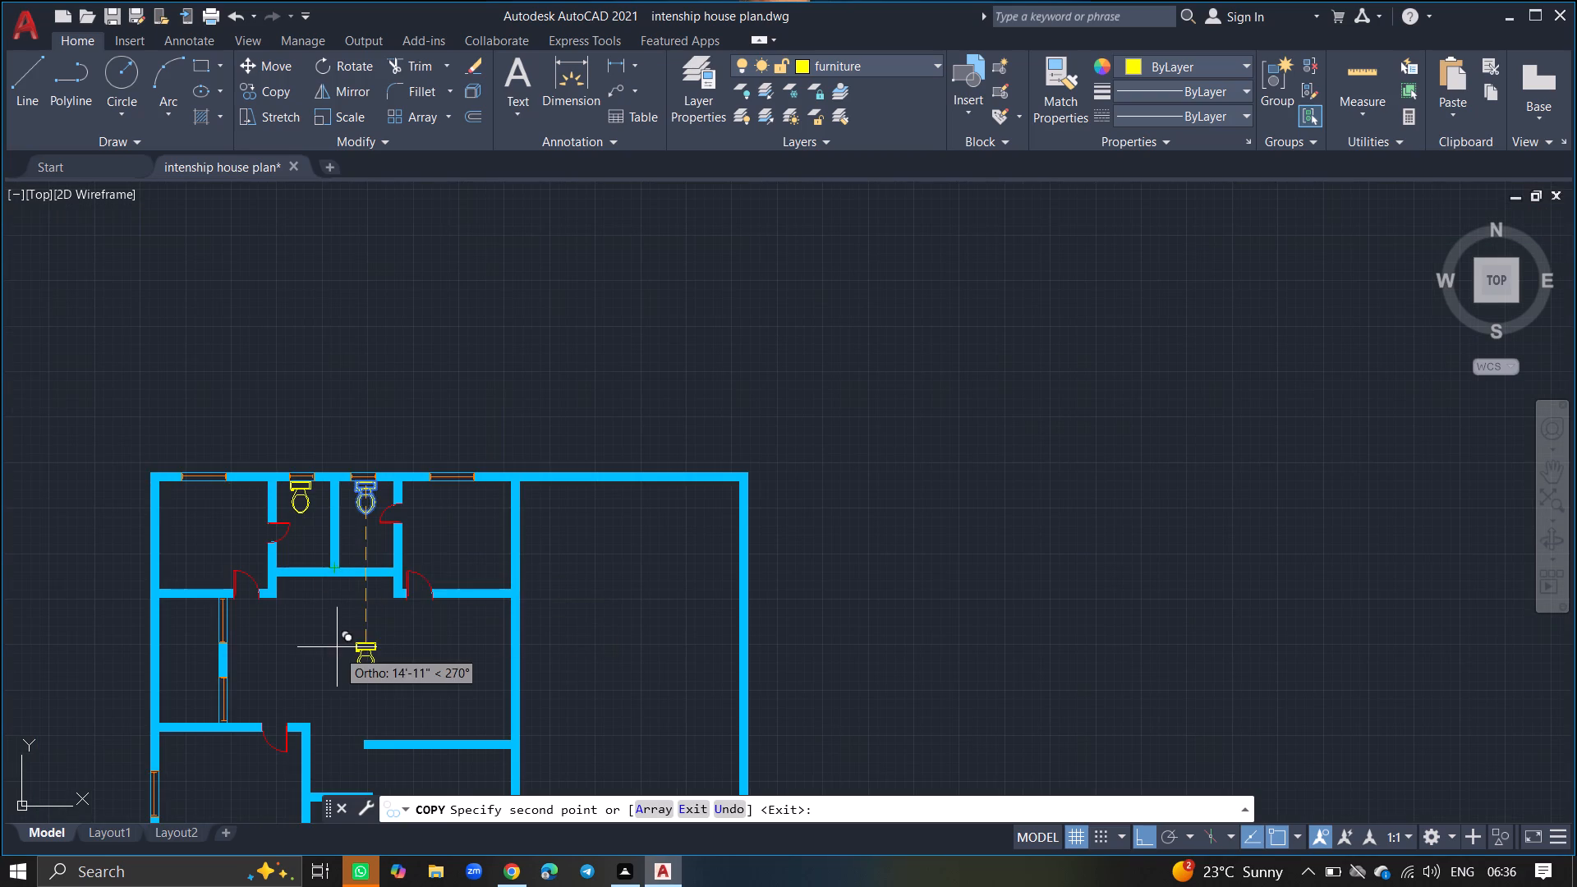
pyautogui.keyDown('ctrl'); pyautogui.scroll(-2, 337, 650); pyautogui.keyUp('ctrl')
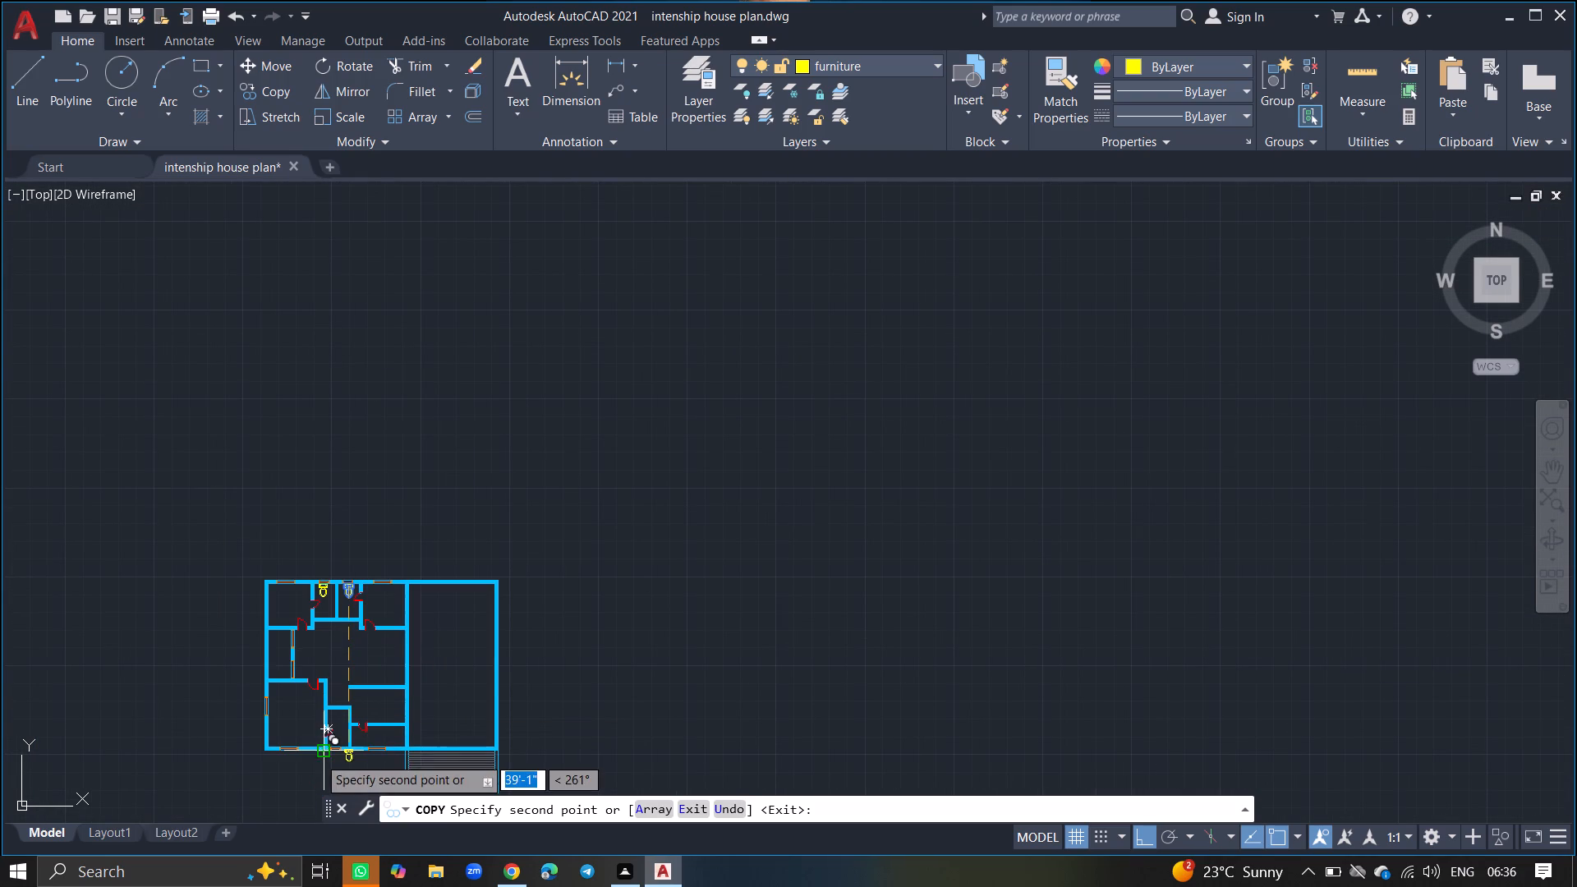
pyautogui.press('F8')
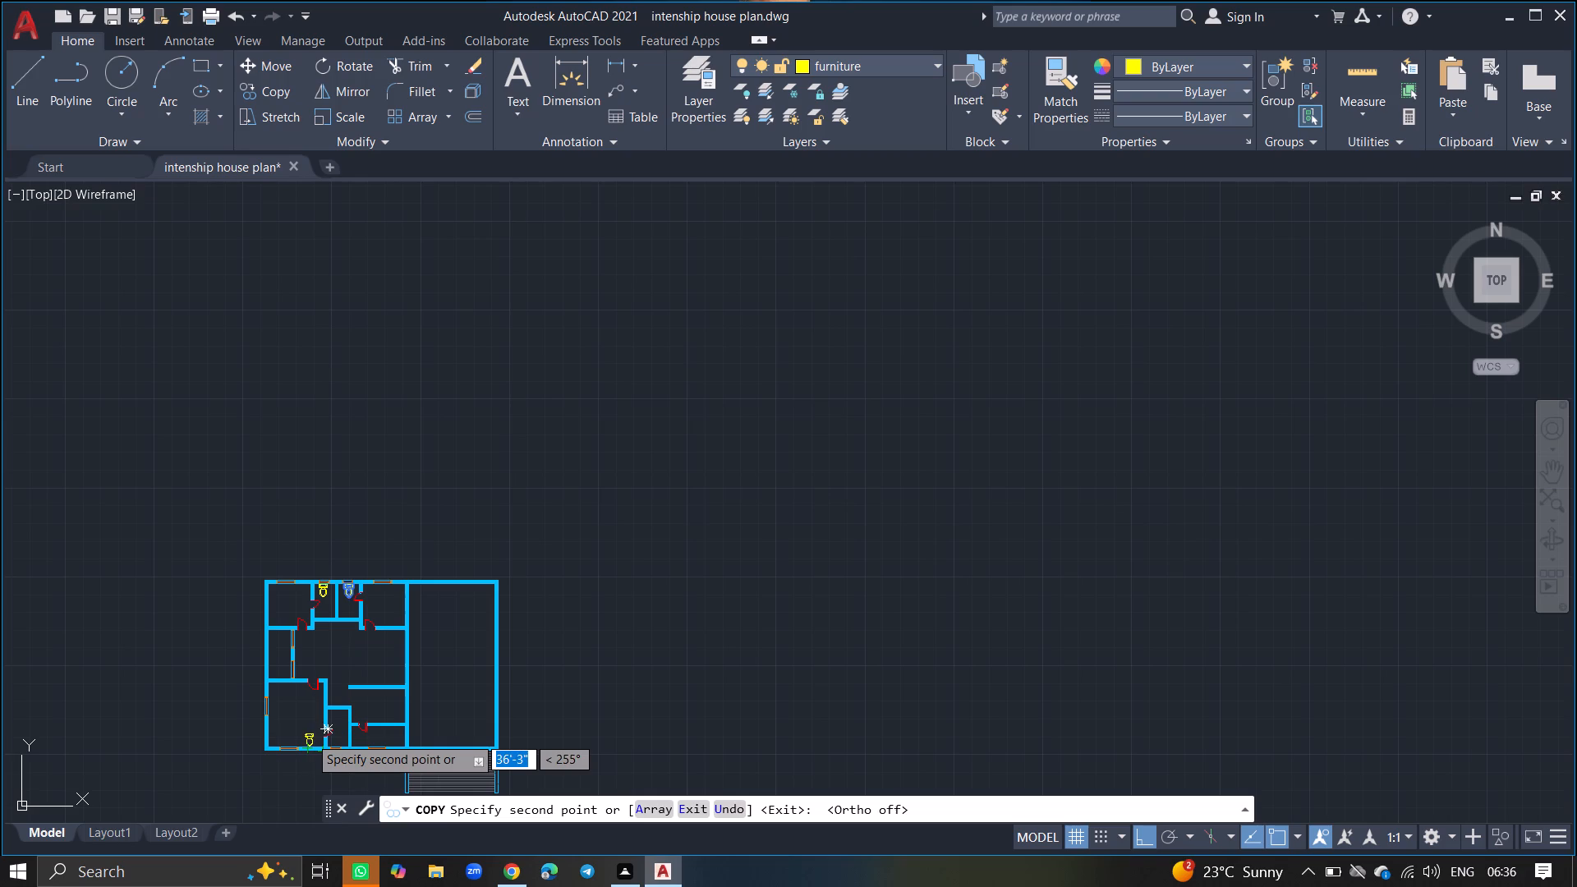
pyautogui.keyDown('ctrl'); pyautogui.scroll(7, 309, 736); pyautogui.keyUp('ctrl')
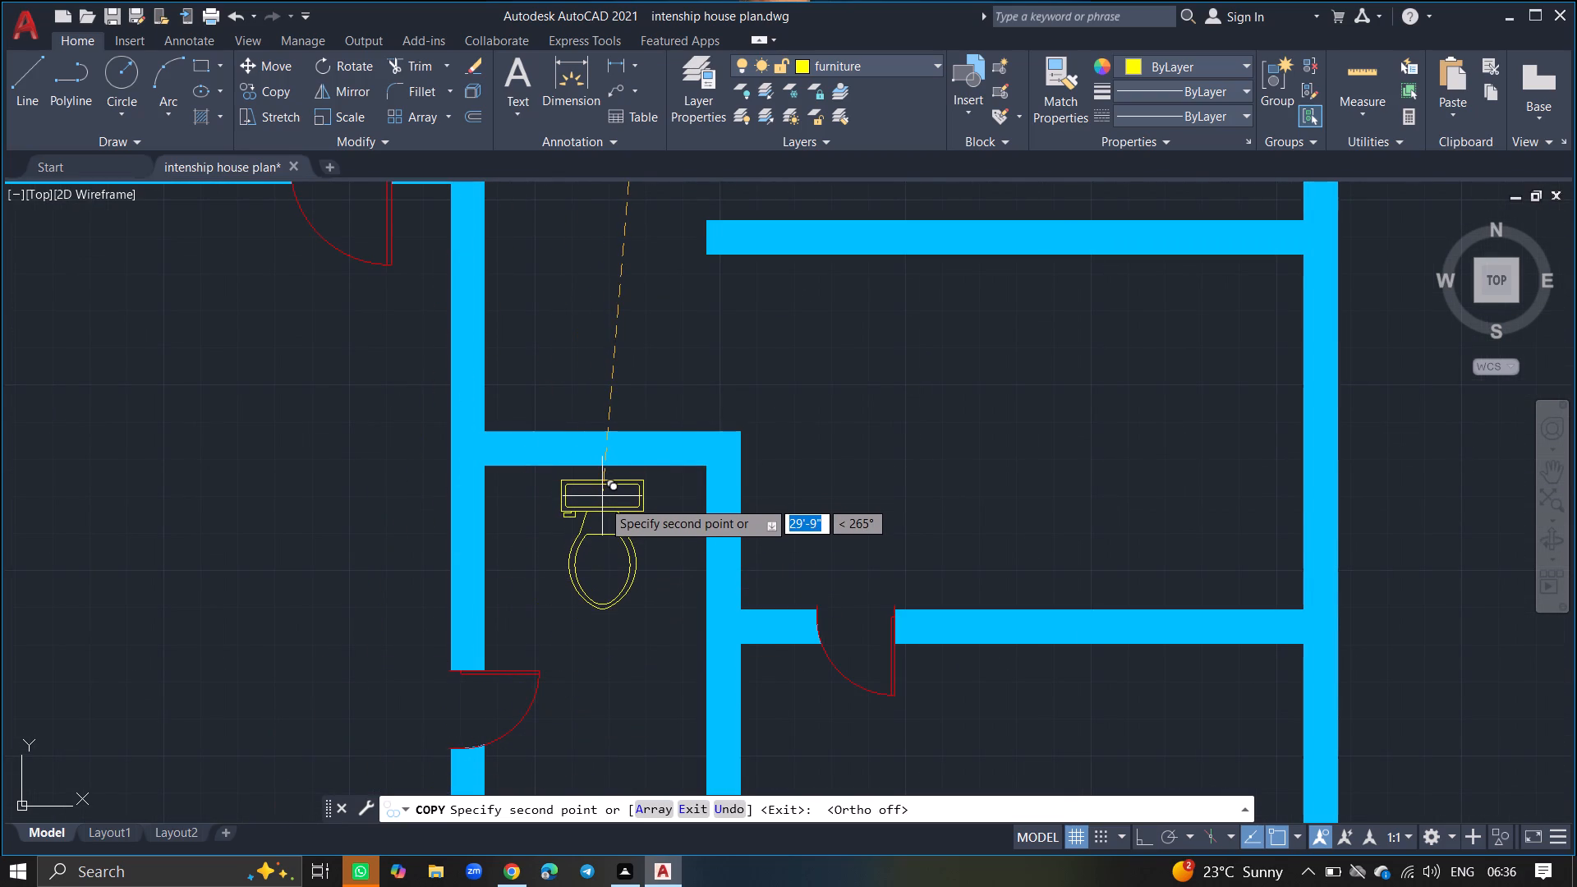
pyautogui.click(602, 503)
pyautogui.press('Return')
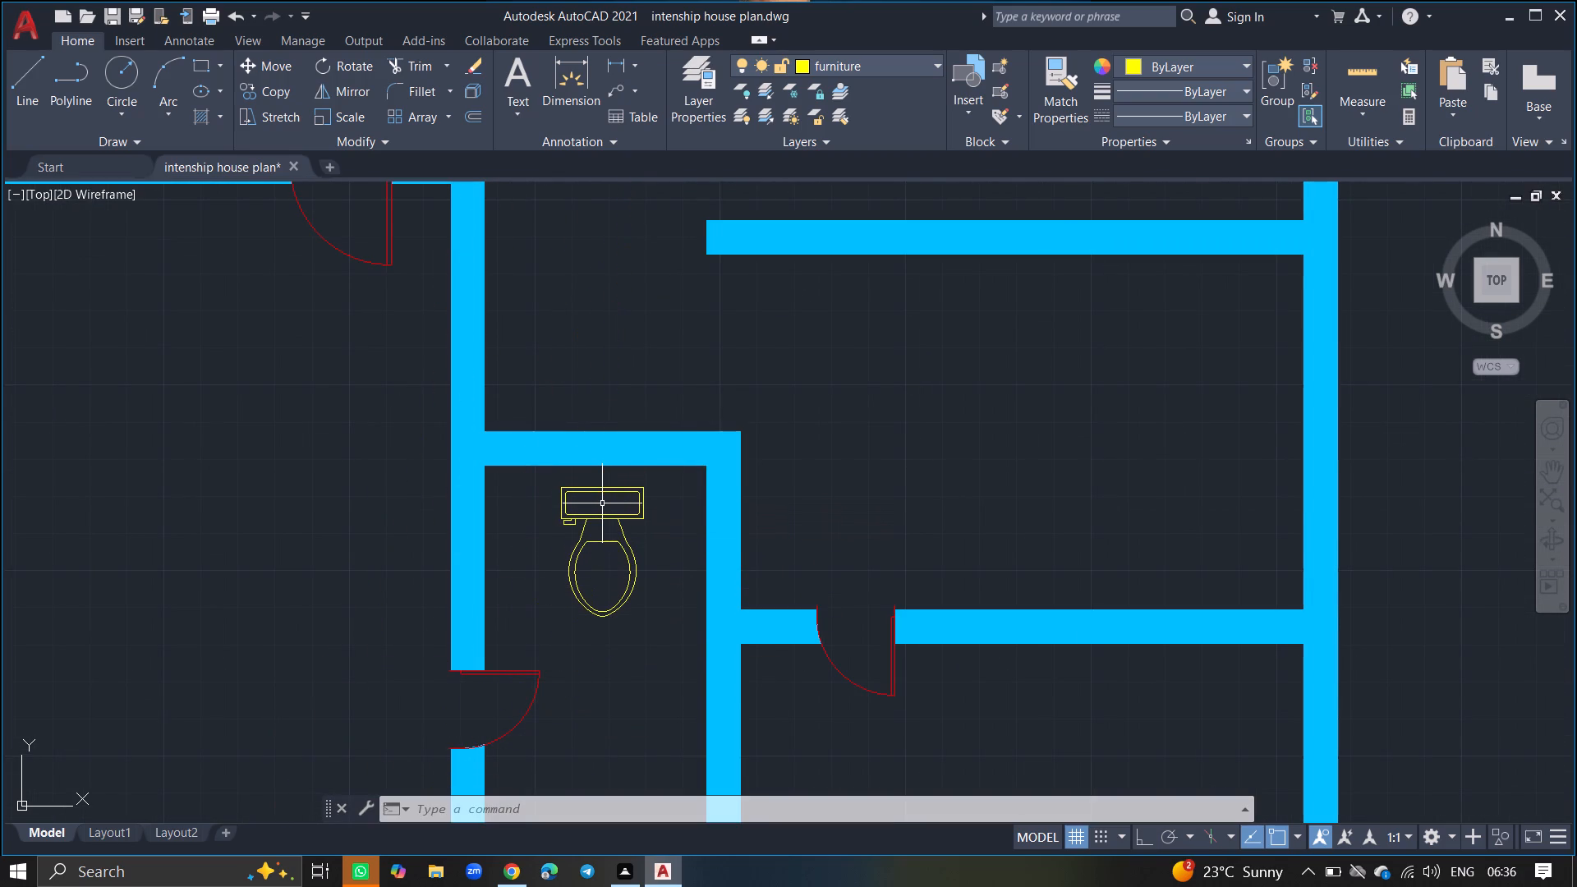
# Rotate the south bathroom's toilet 180° about the centre of its tank, using Ortho.
pyautogui.keyDown('ctrl'); pyautogui.scroll(-3, 602, 503); pyautogui.keyUp('ctrl')
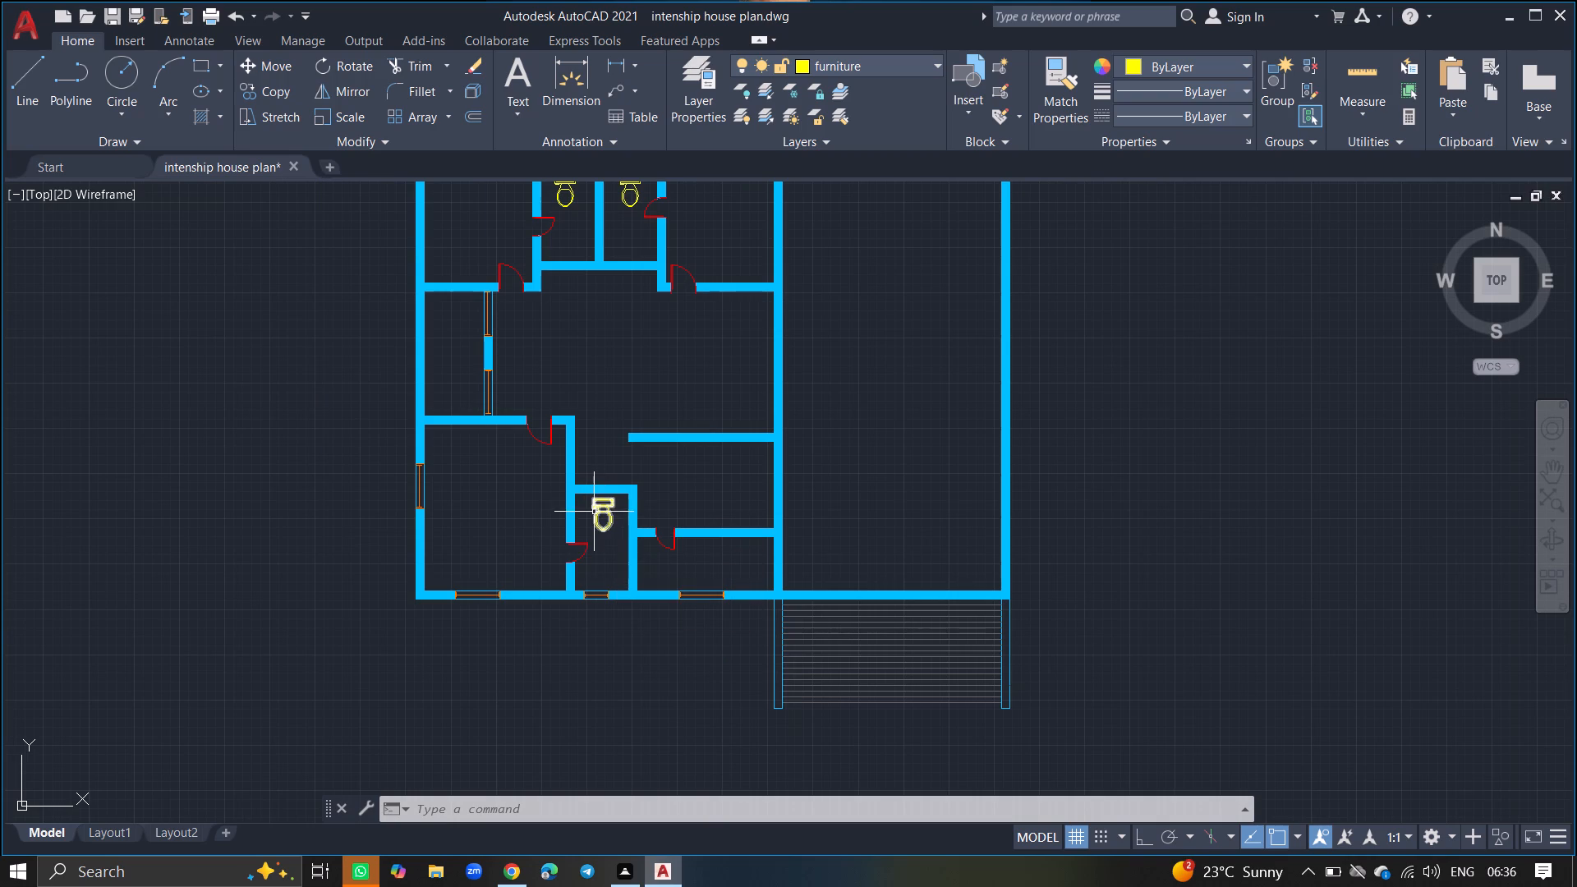
pyautogui.click(599, 509)
pyautogui.write('ro')
pyautogui.press('Return')
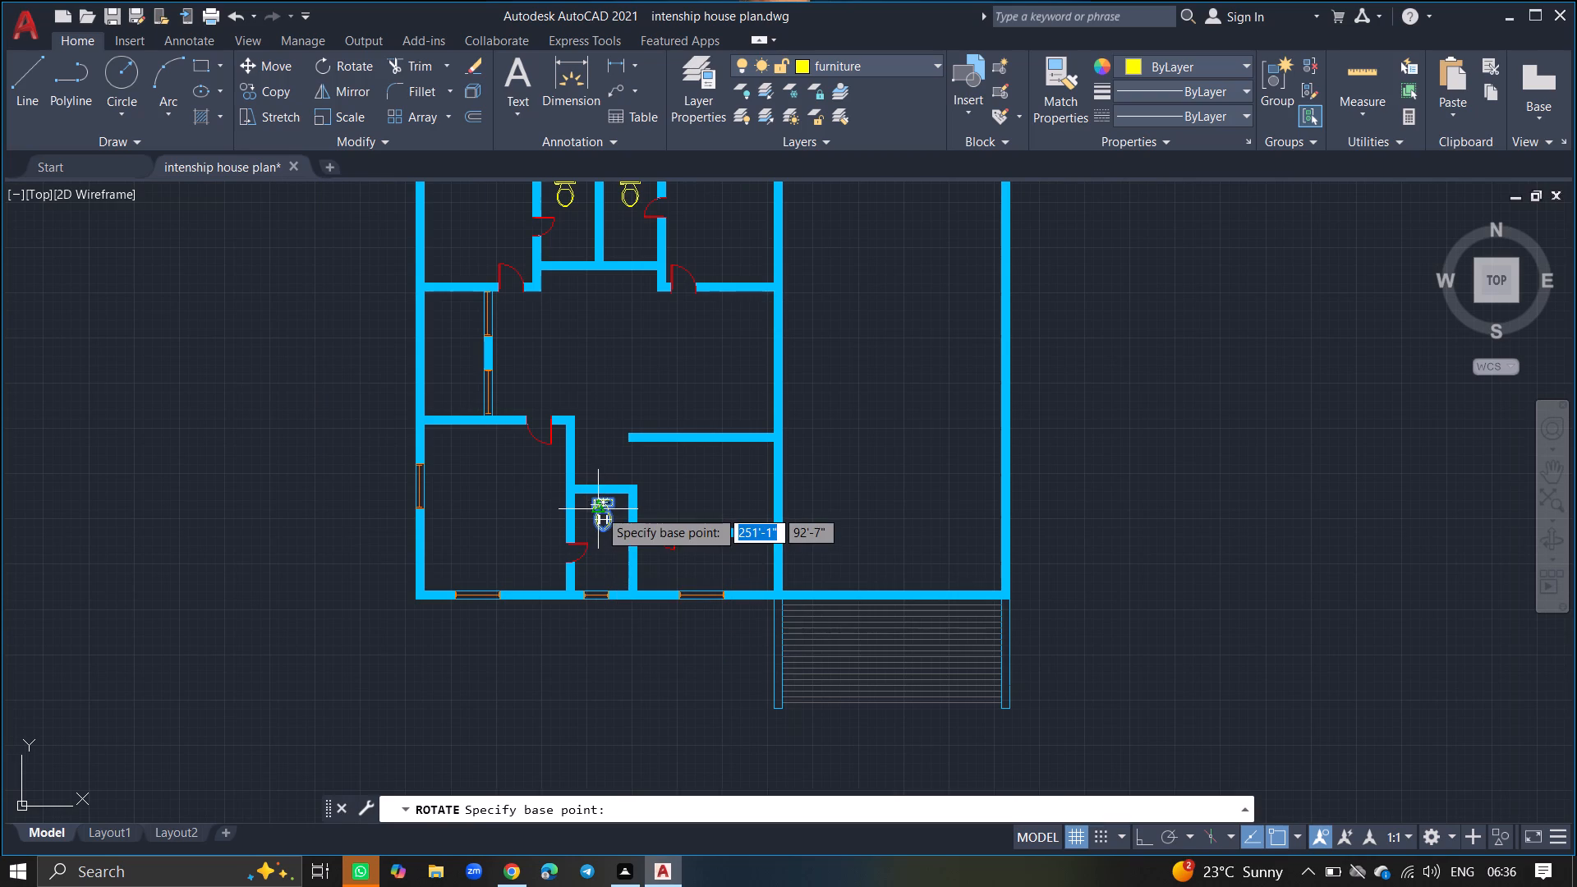
pyautogui.keyDown('ctrl'); pyautogui.scroll(5, 599, 509); pyautogui.keyUp('ctrl')
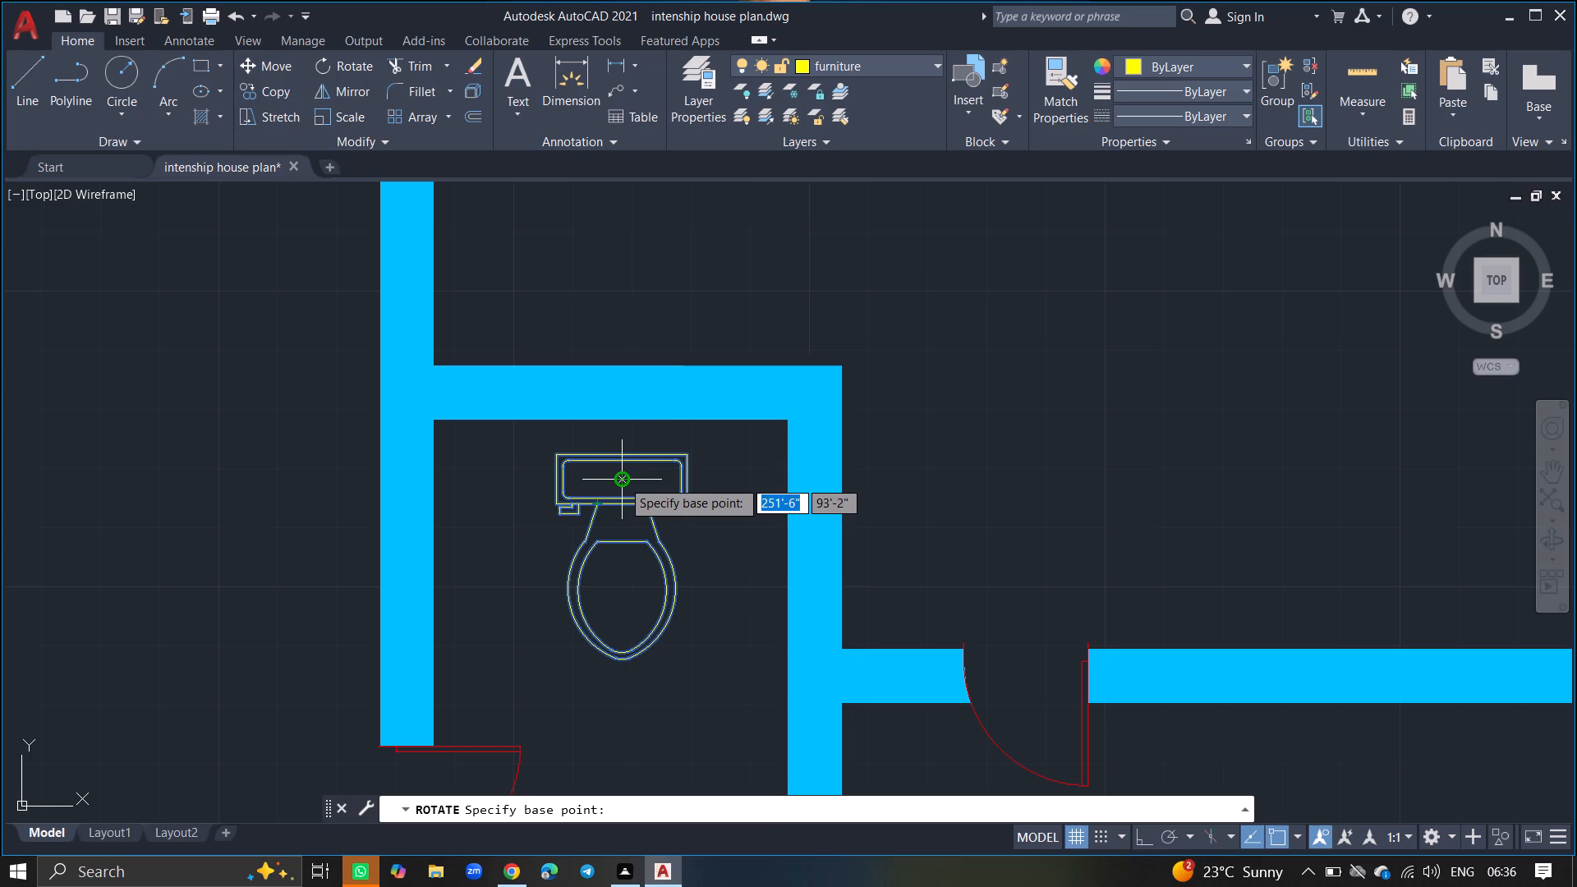
pyautogui.click(621, 480)
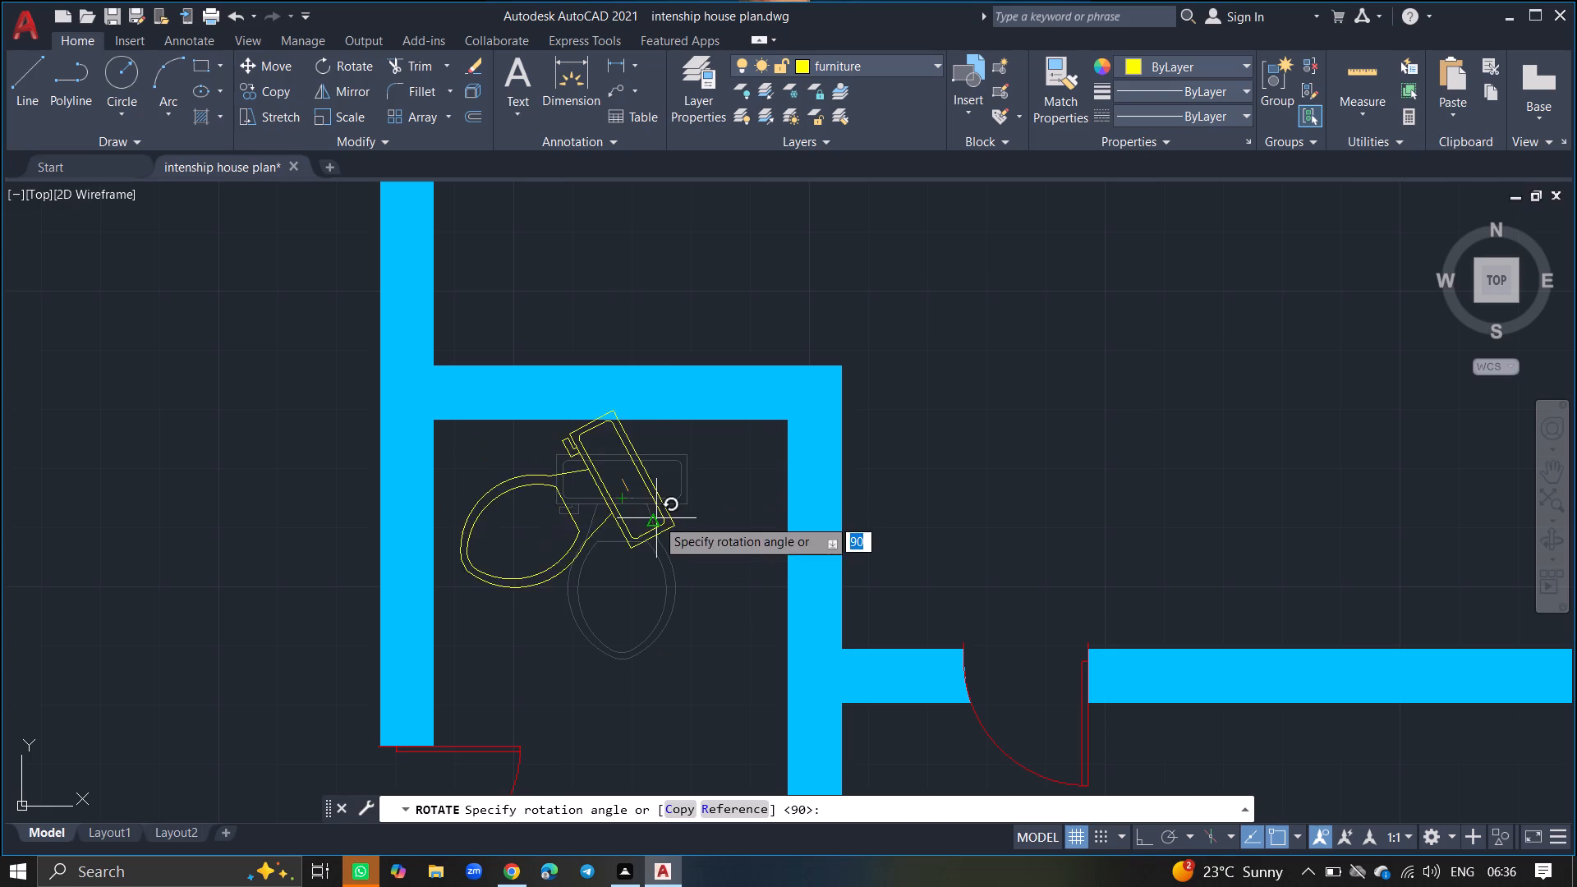
pyautogui.press('F8')
pyautogui.click(483, 477)
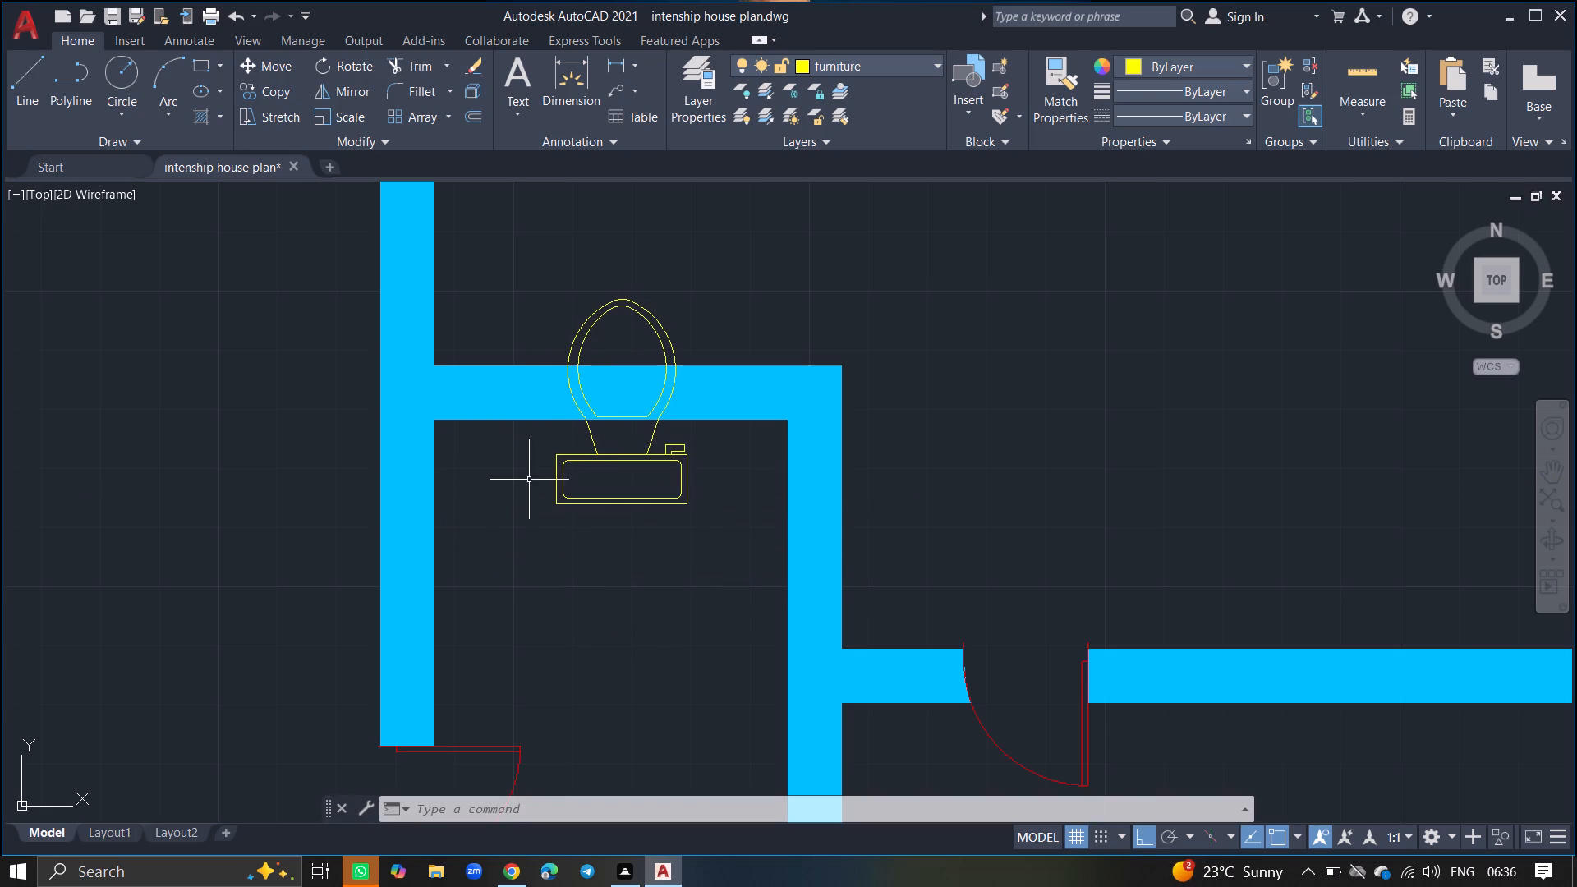
# Move the rotated toilet by its tank to the south wall of its bathroom, in front of the window, with Ortho off.
pyautogui.click(562, 485)
pyautogui.write('move')
pyautogui.press('Return')
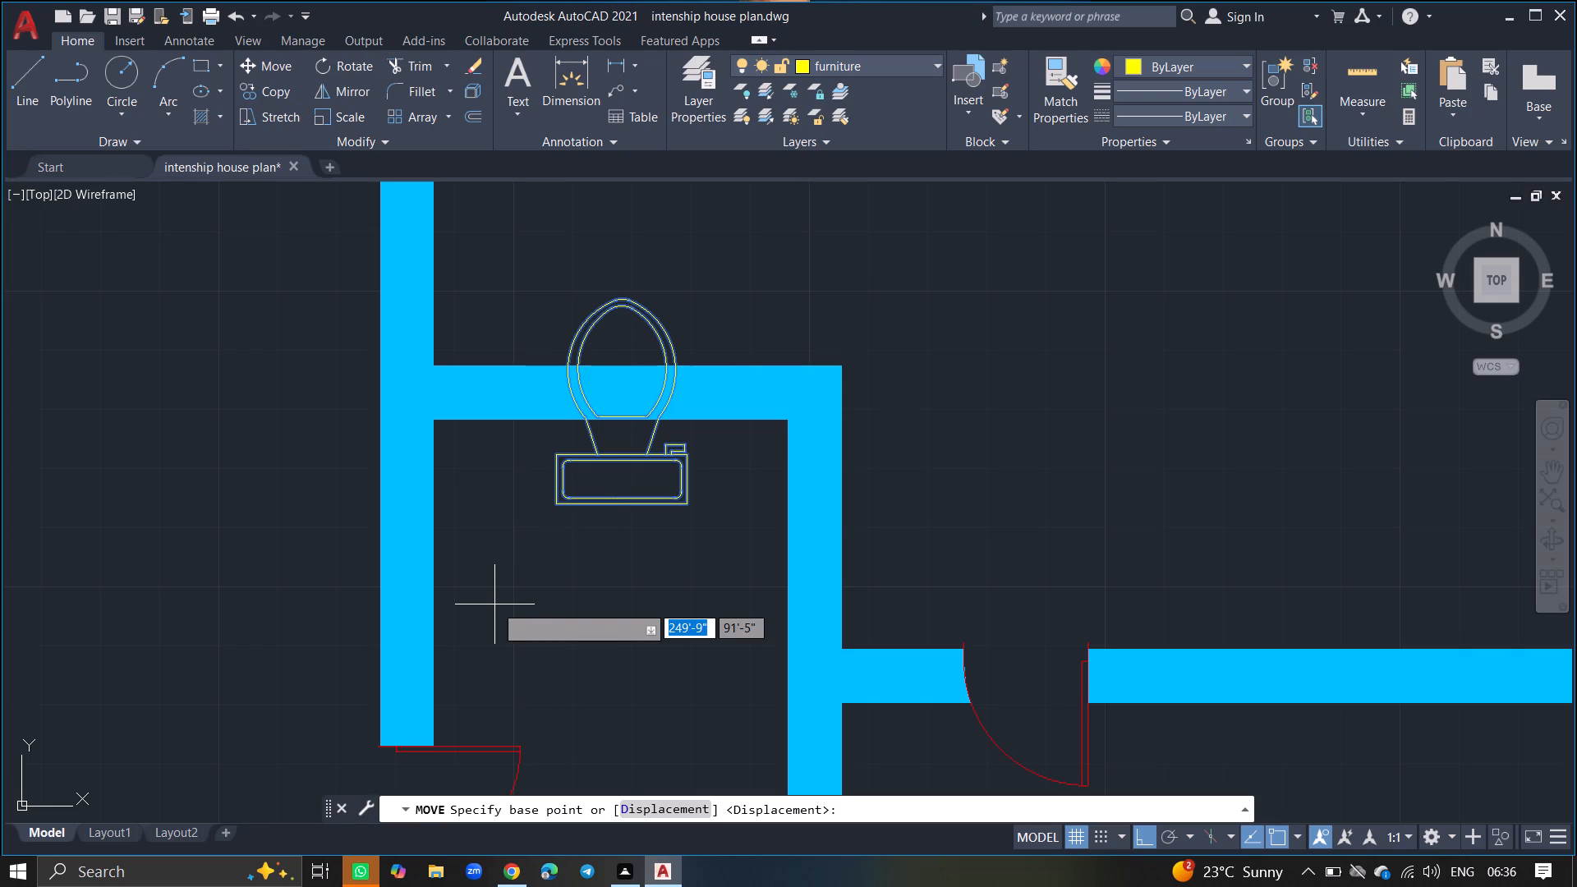
pyautogui.click(618, 476)
pyautogui.keyDown('ctrl'); pyautogui.scroll(-5, 603, 535); pyautogui.keyUp('ctrl')
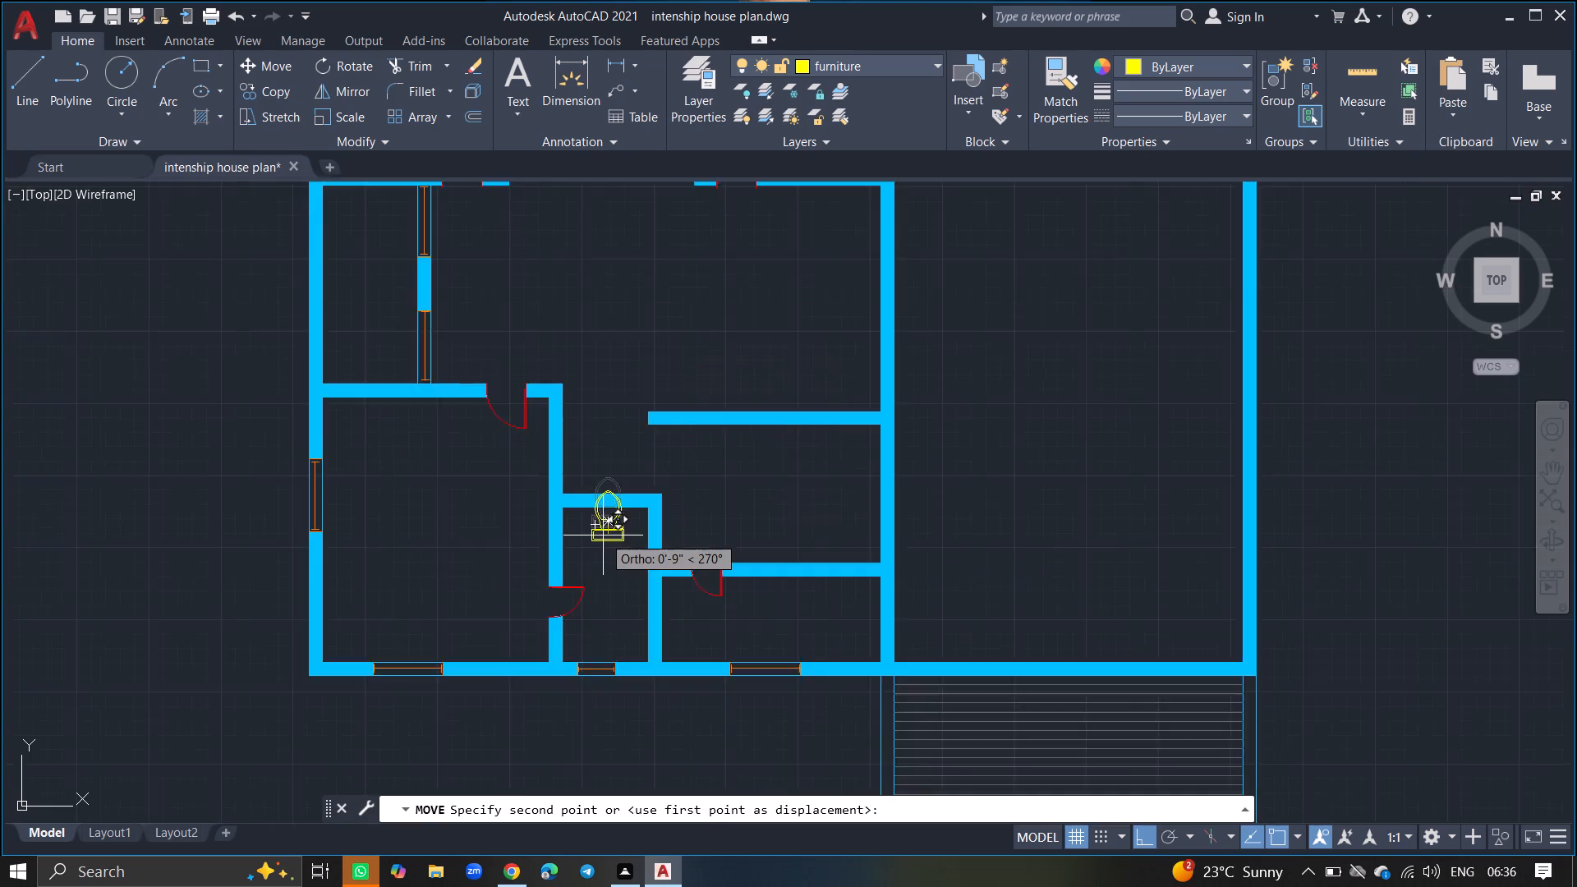
pyautogui.keyDown('ctrl'); pyautogui.scroll(-3, 603, 535); pyautogui.keyUp('ctrl')
pyautogui.keyDown('ctrl'); pyautogui.scroll(8, 603, 583); pyautogui.keyUp('ctrl')
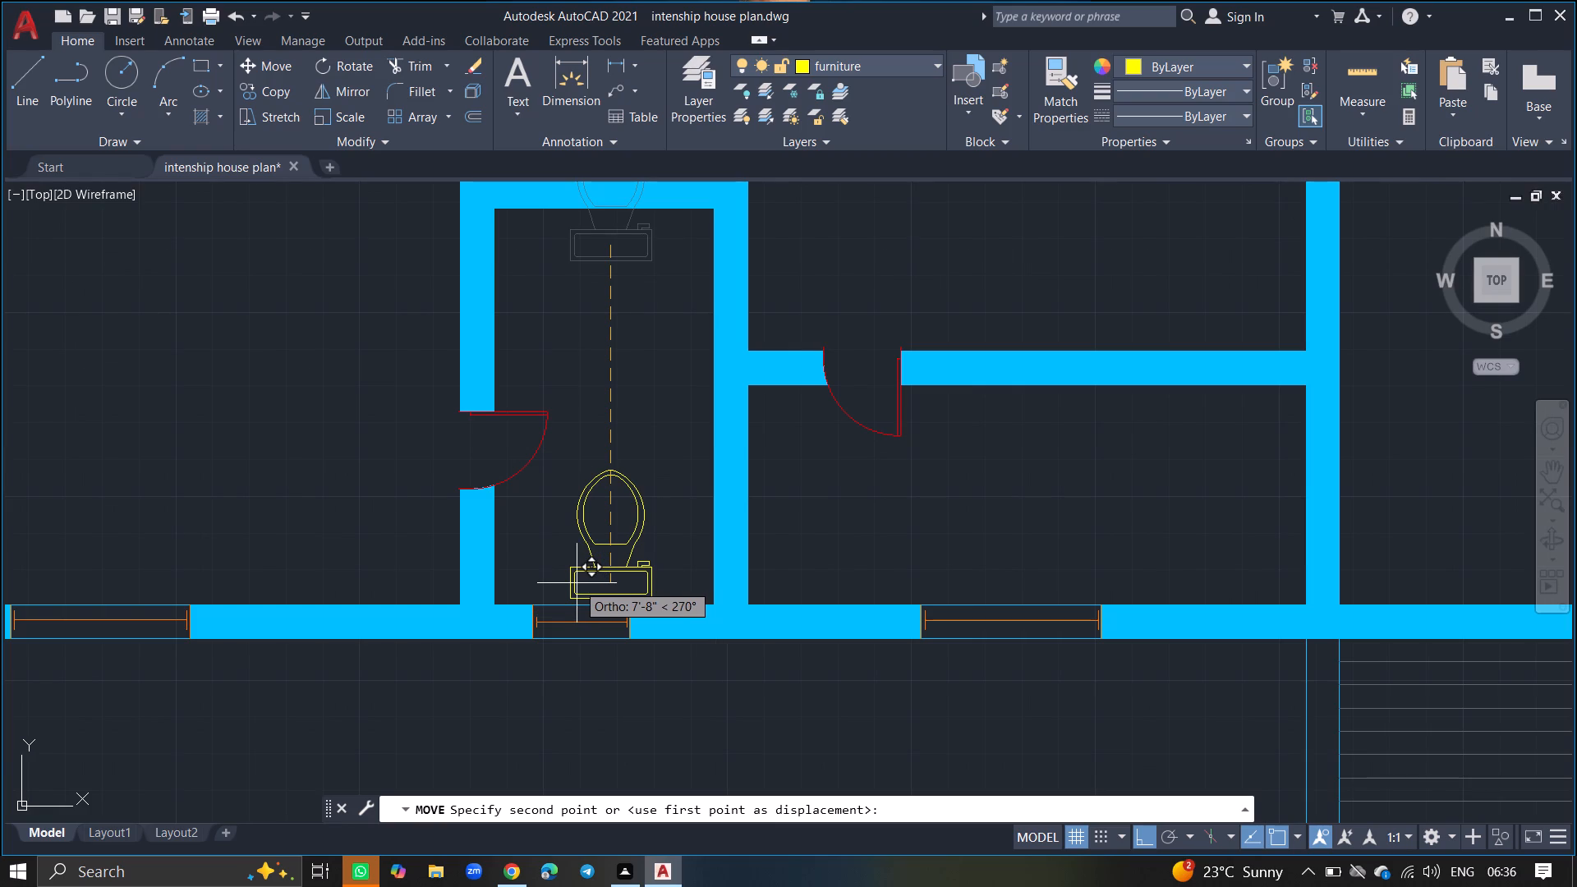
pyautogui.press('F8')
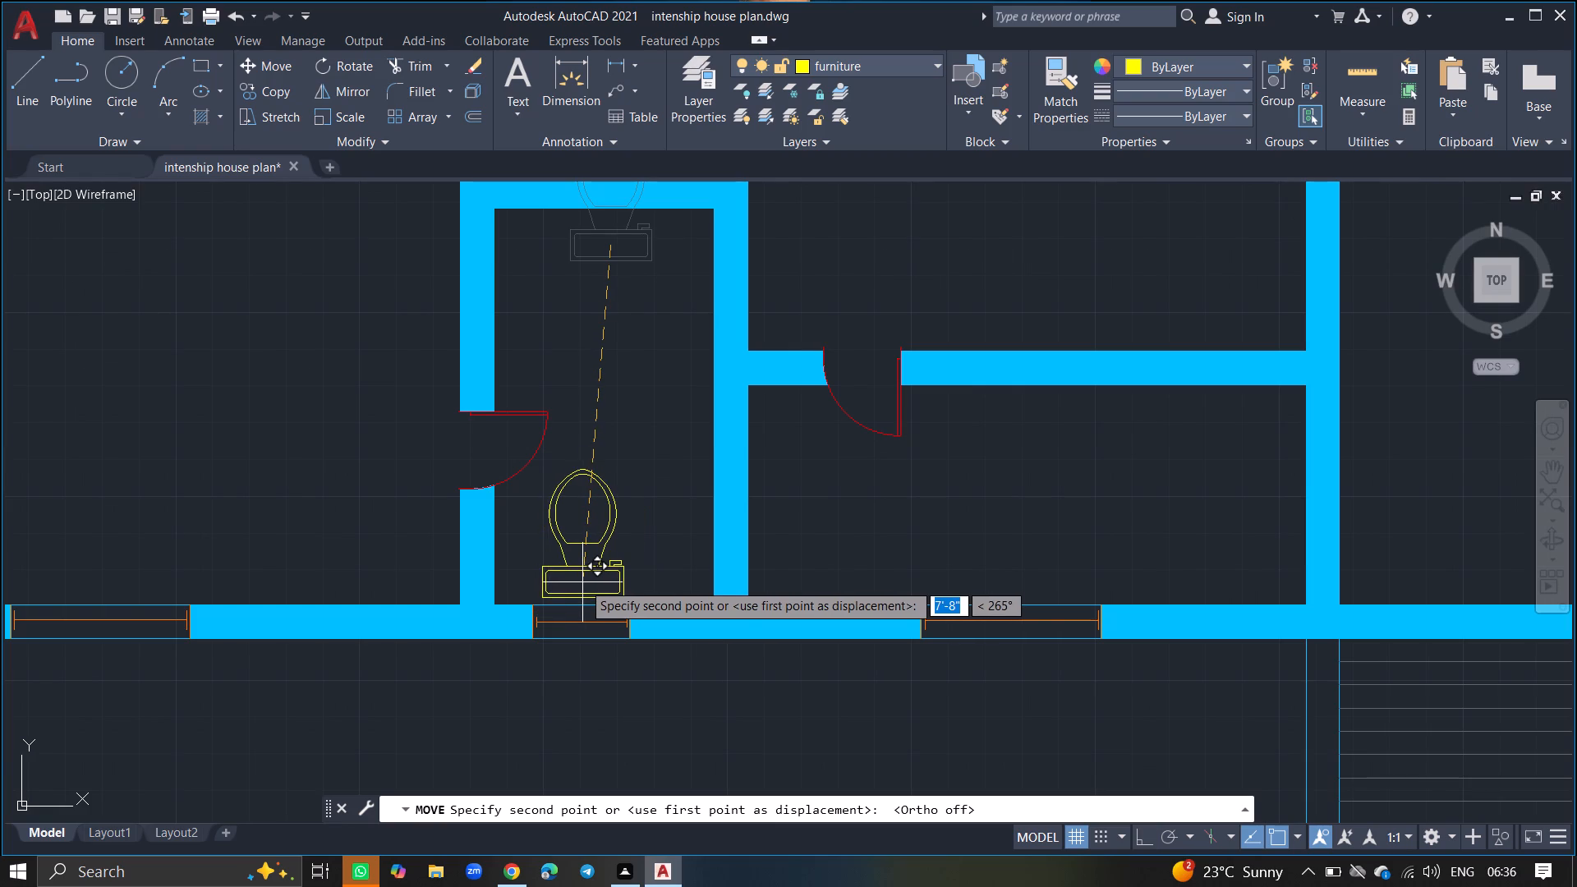
pyautogui.click(584, 586)
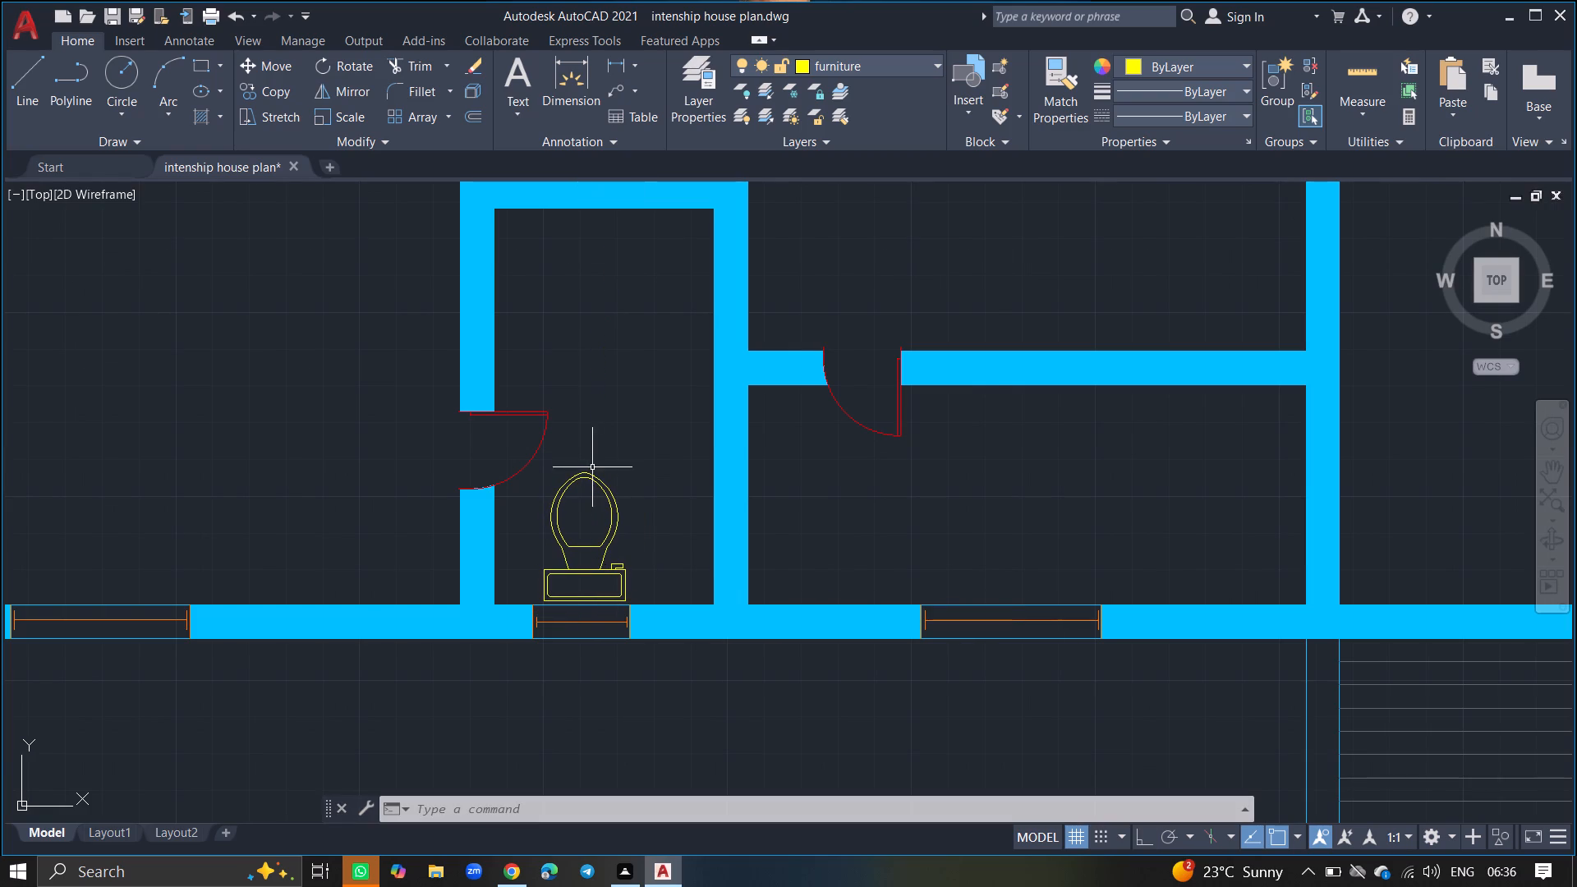
# Insert the Bed - Queen block from DesignCenter's Home - Space Planner.dwg into empty space east of the house plan, and close DesignCenter.
pyautogui.keyDown('ctrl'); pyautogui.scroll(-5, 598, 395); pyautogui.keyUp('ctrl')
pyautogui.hotkey('ctrl', '2')
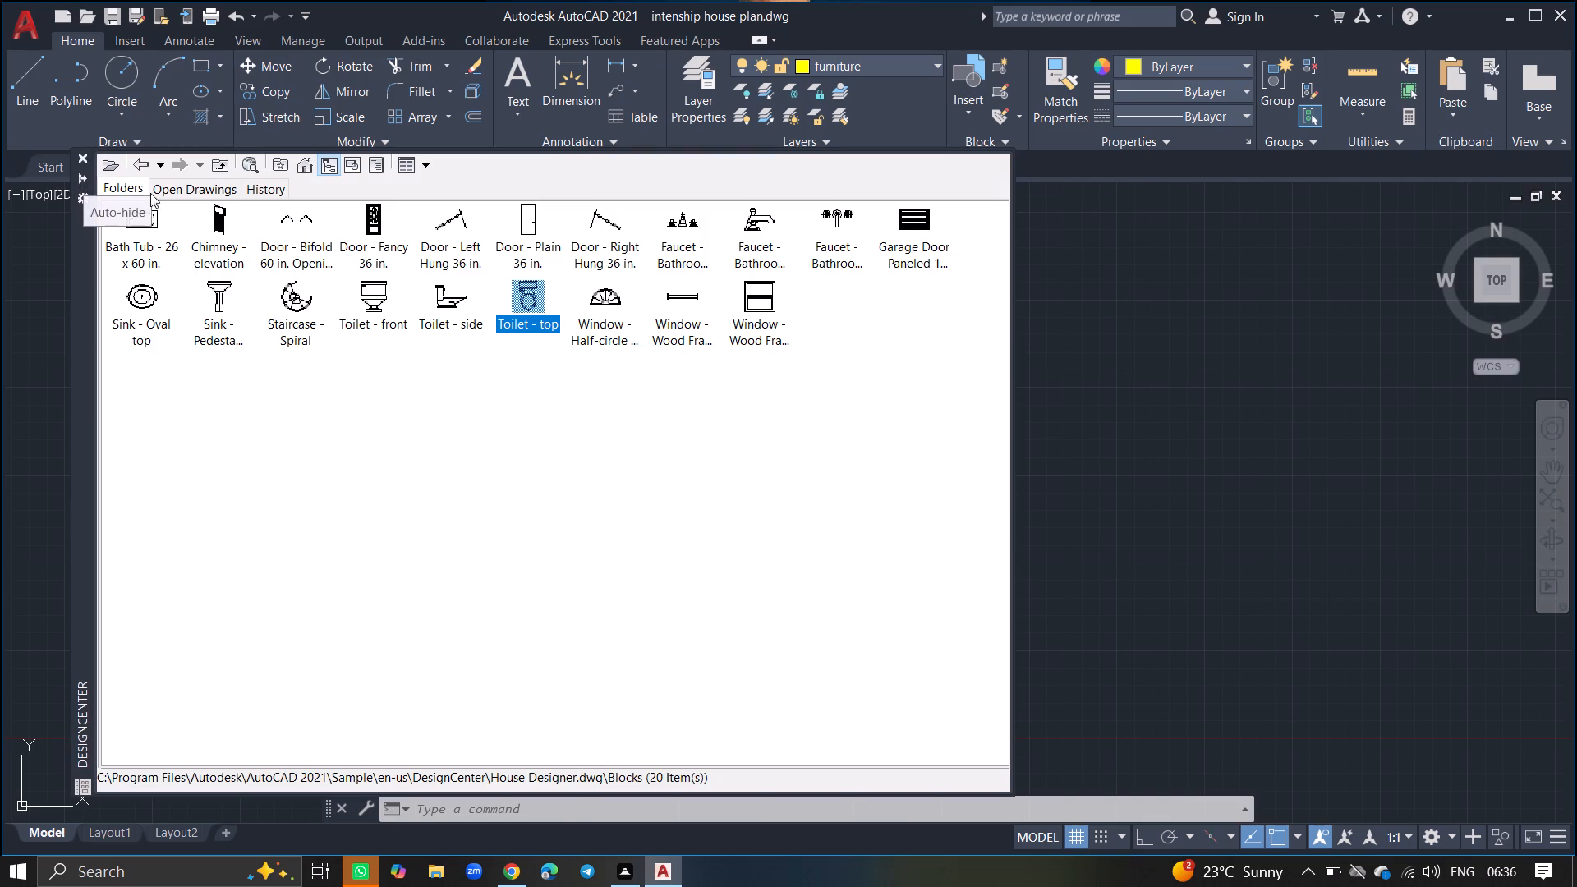
pyautogui.click(300, 168)
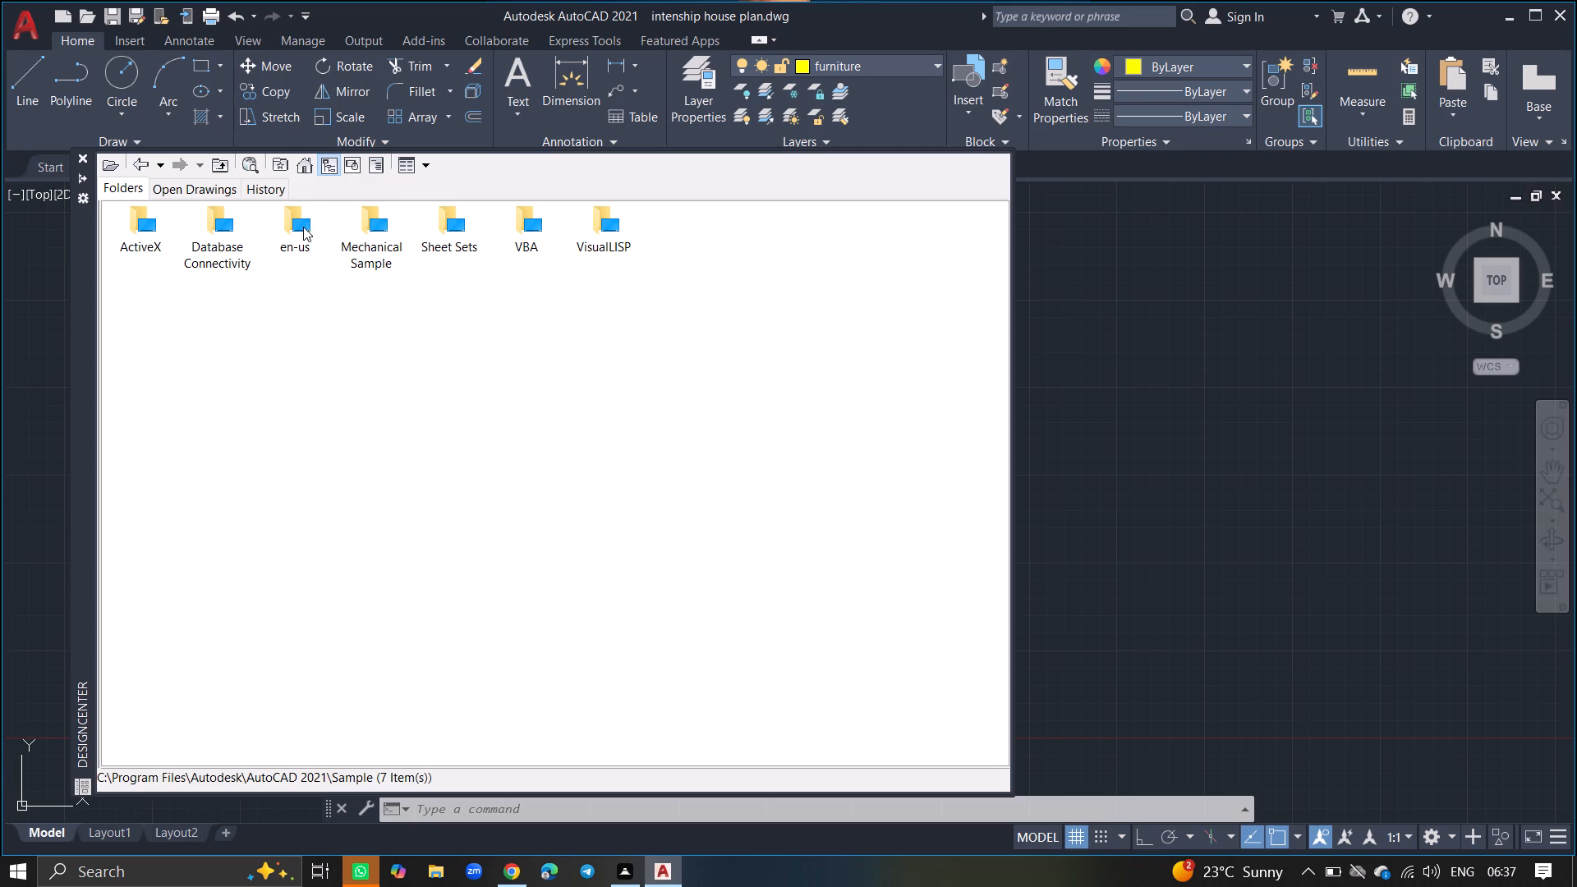
pyautogui.doubleClick(303, 227)
pyautogui.doubleClick(148, 241)
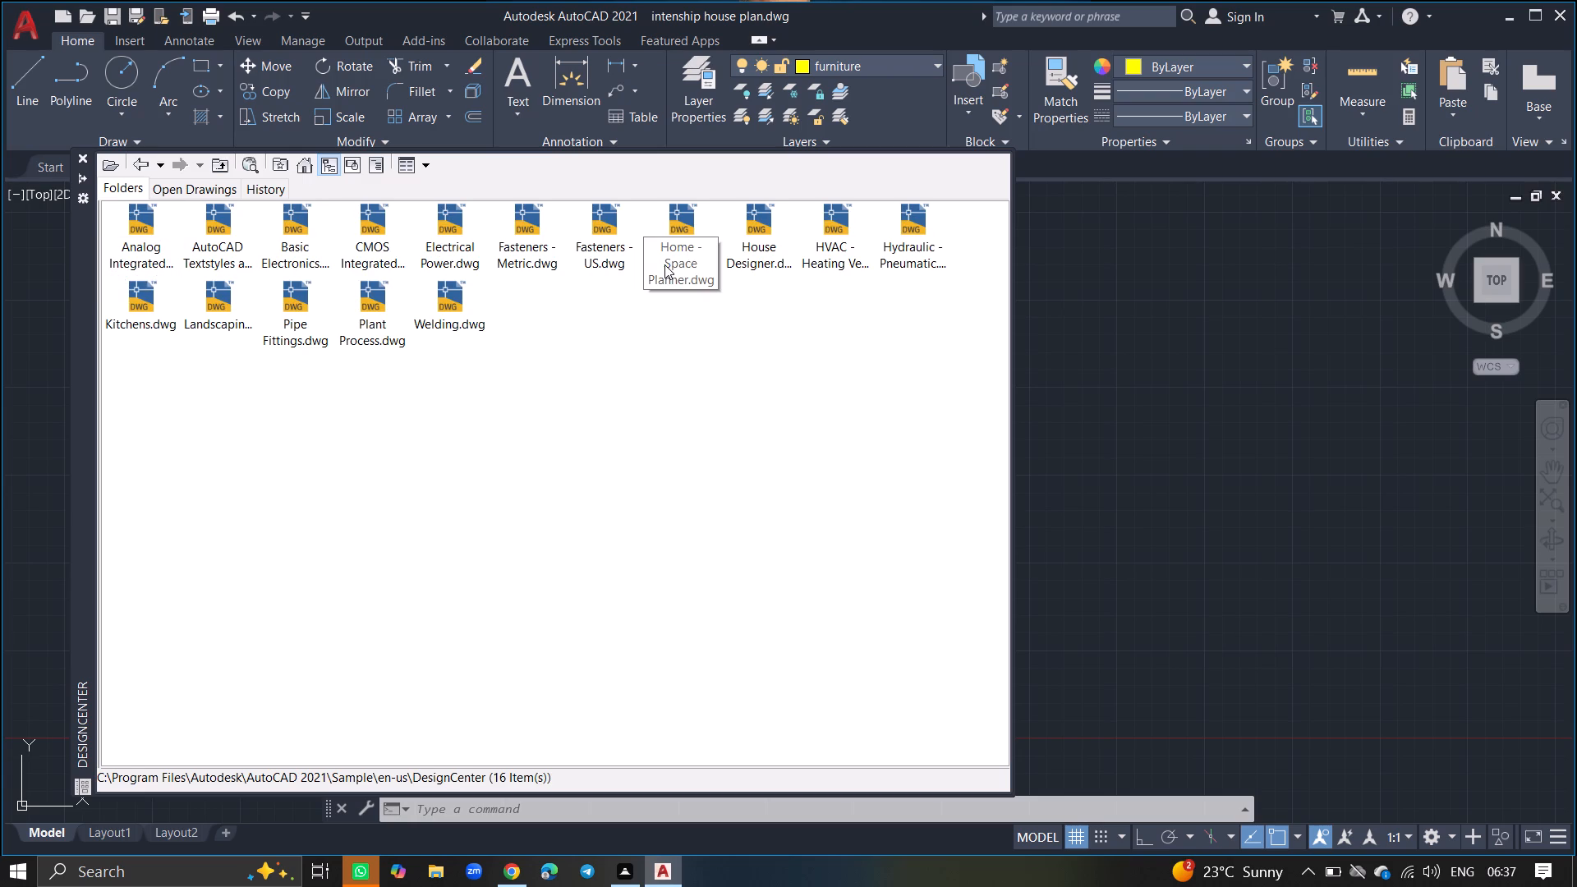
pyautogui.doubleClick(683, 237)
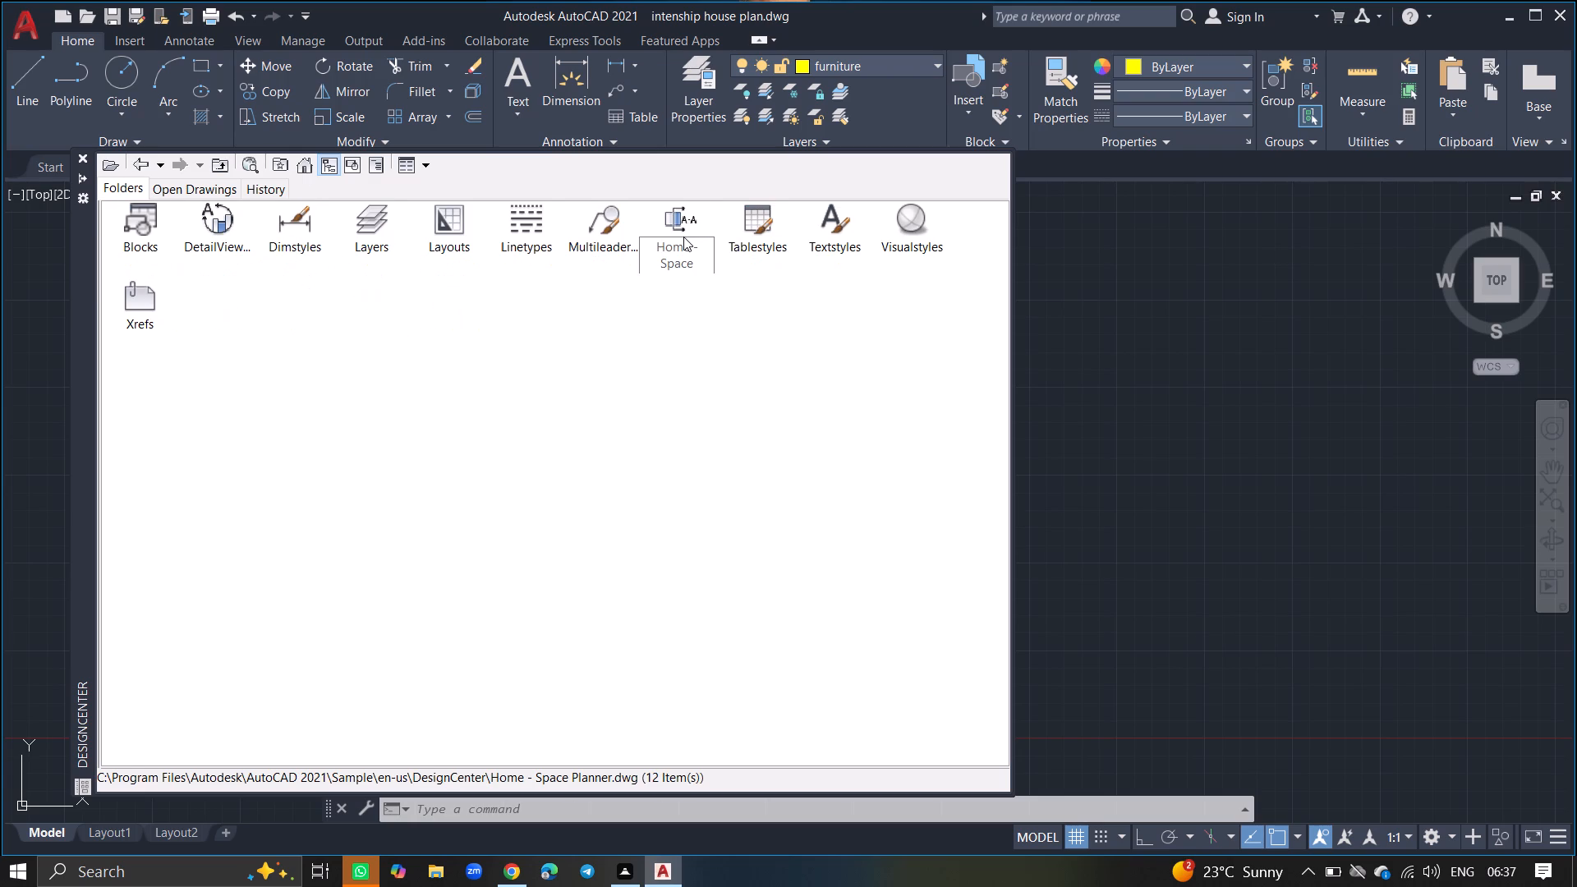
pyautogui.doubleClick(133, 225)
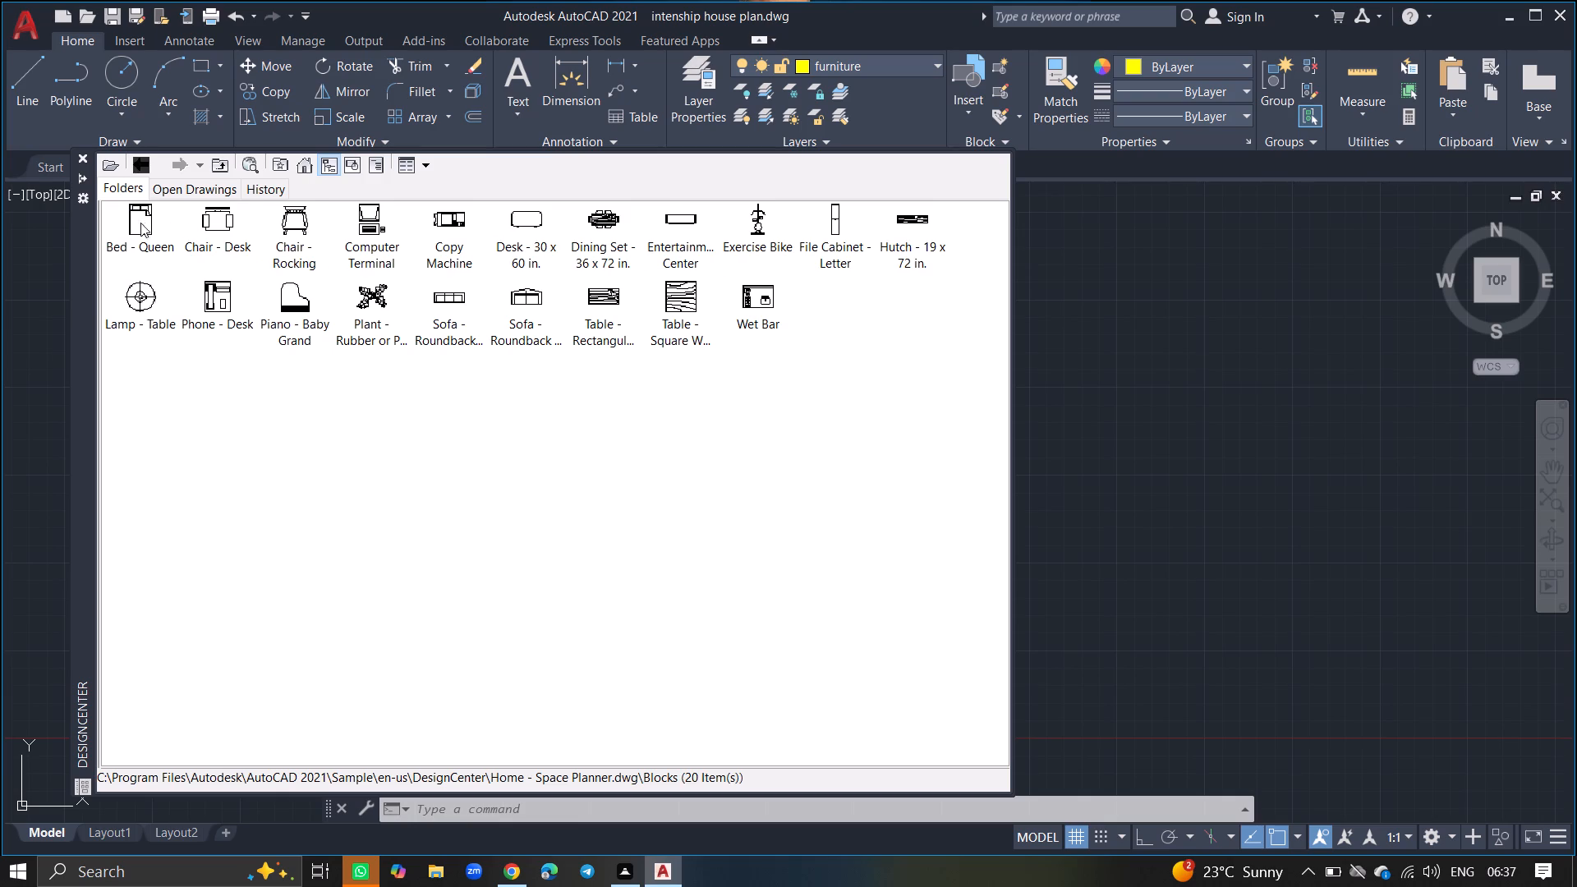
pyautogui.click(131, 223)
pyautogui.moveTo(131, 223); pyautogui.dragTo(623, 250)
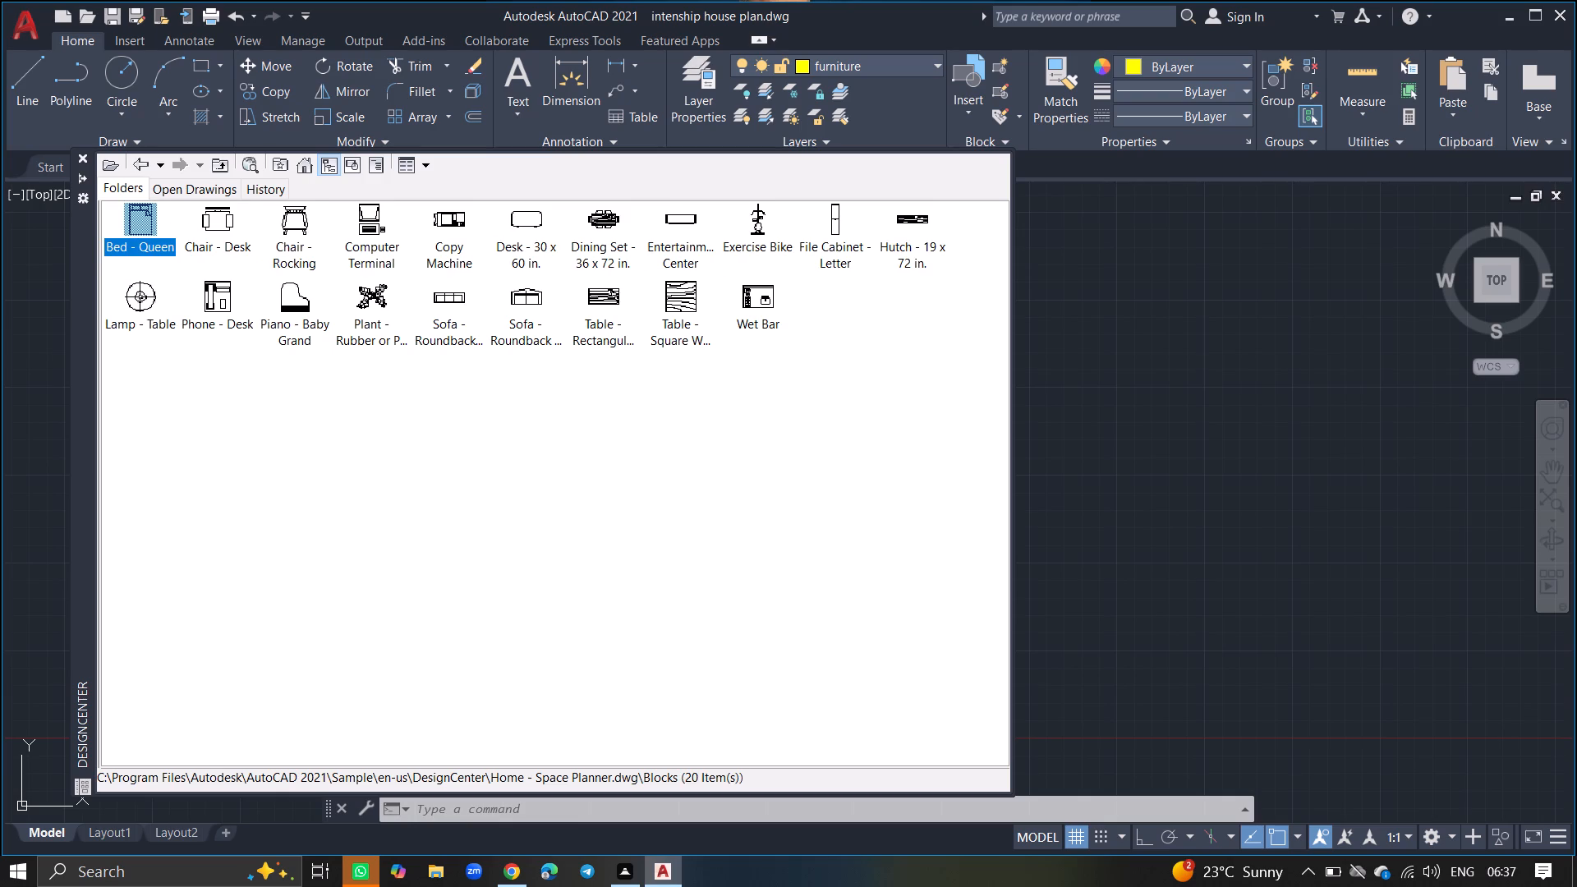
pyautogui.moveTo(623, 250); pyautogui.dragTo(1226, 323)
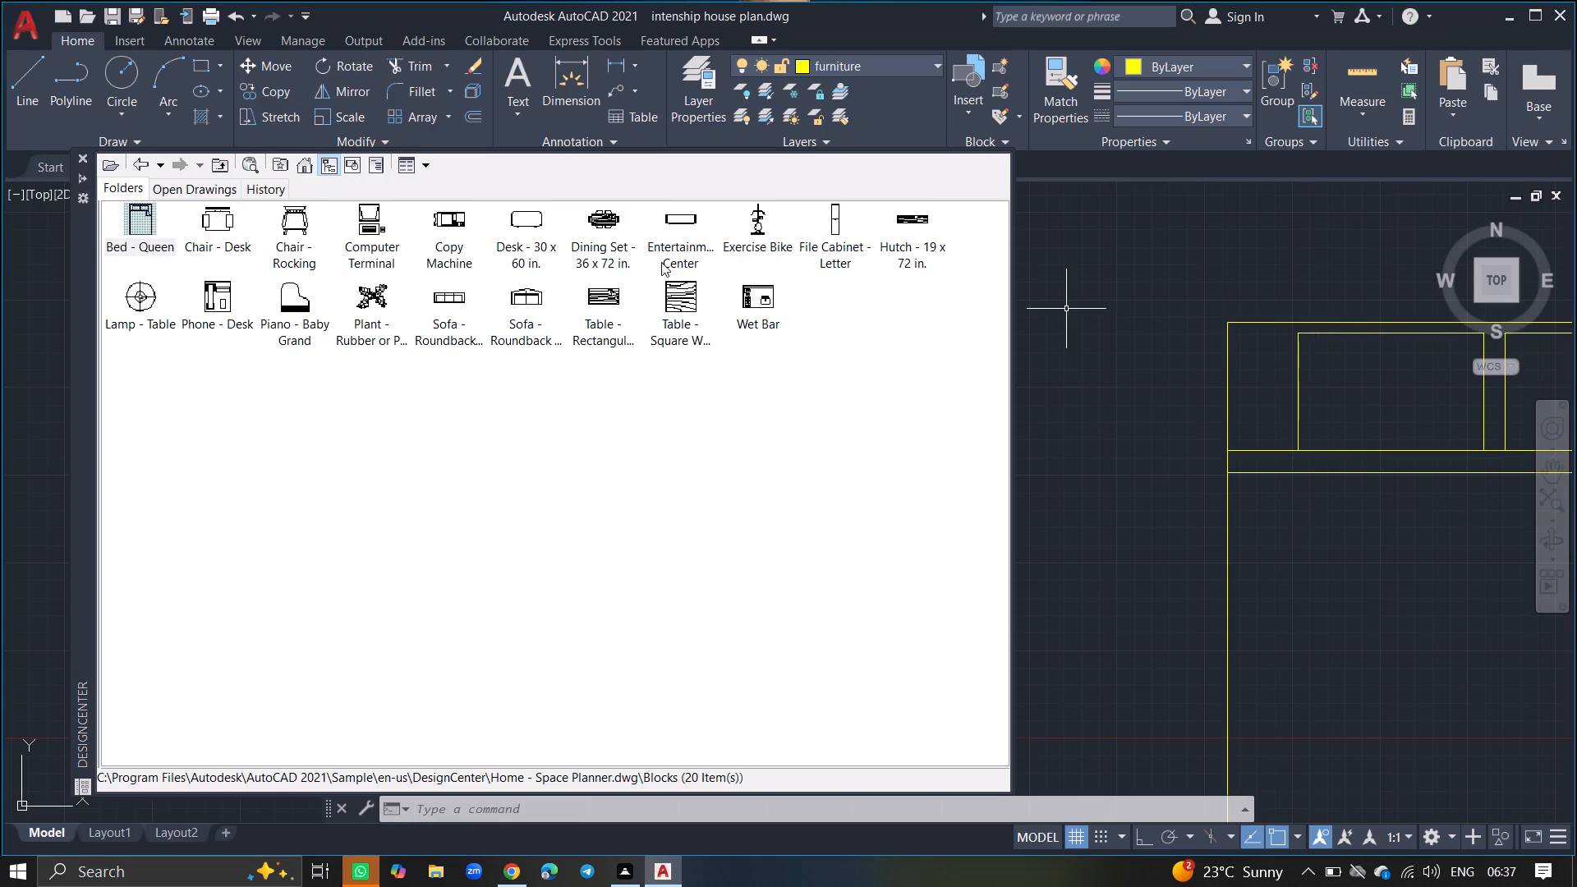
pyautogui.click(80, 156)
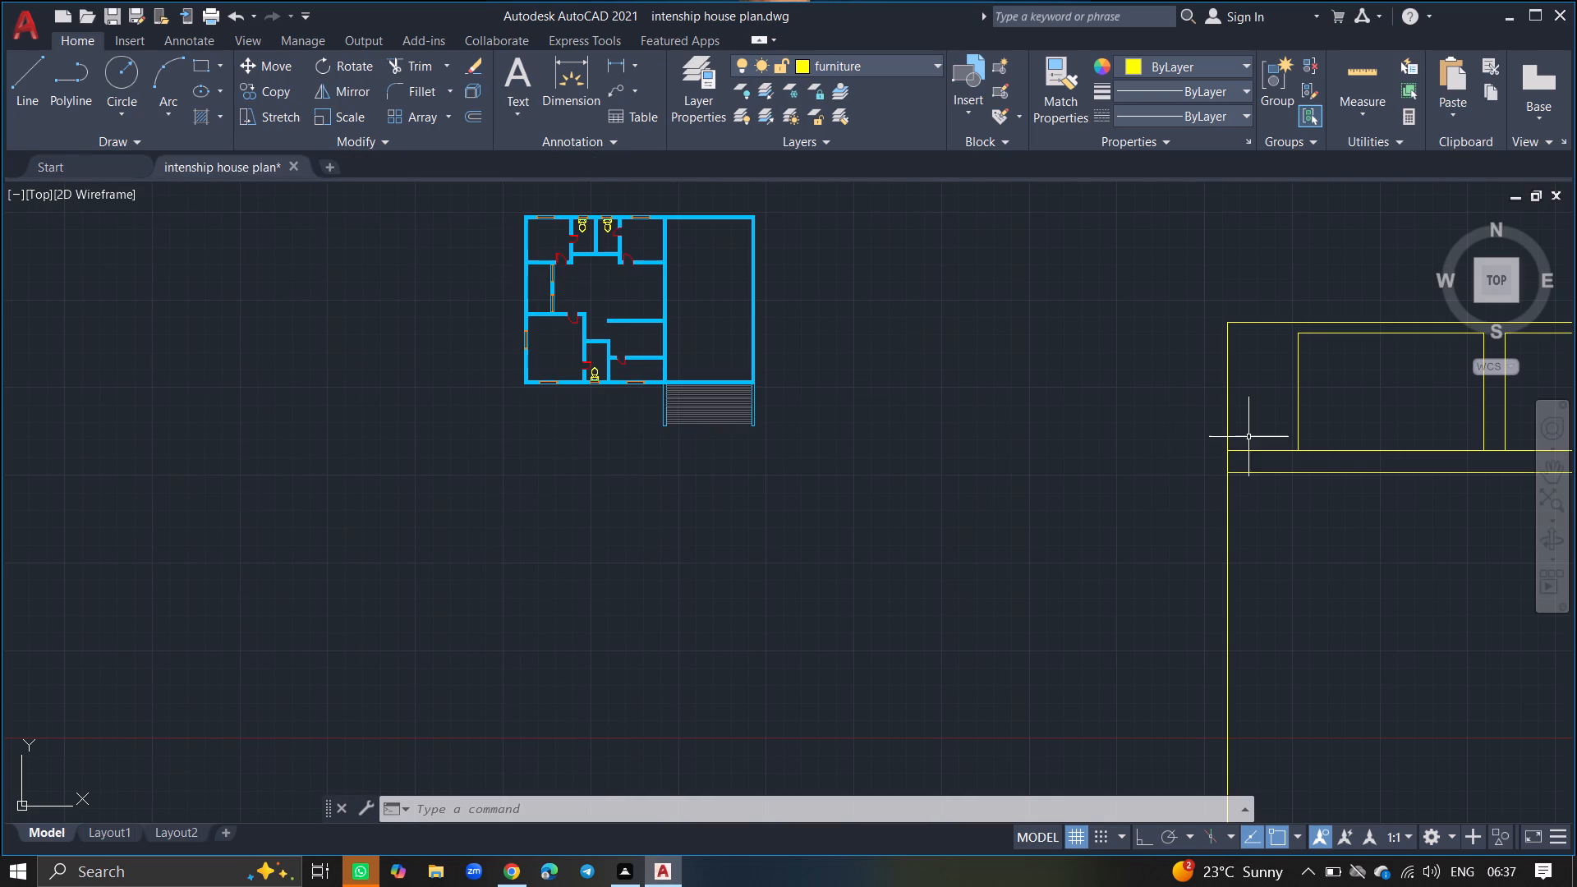
# Scale the queen bed down by eye about a point on its head edge, so that it suits the house plan's bedrooms.
pyautogui.click(1297, 429)
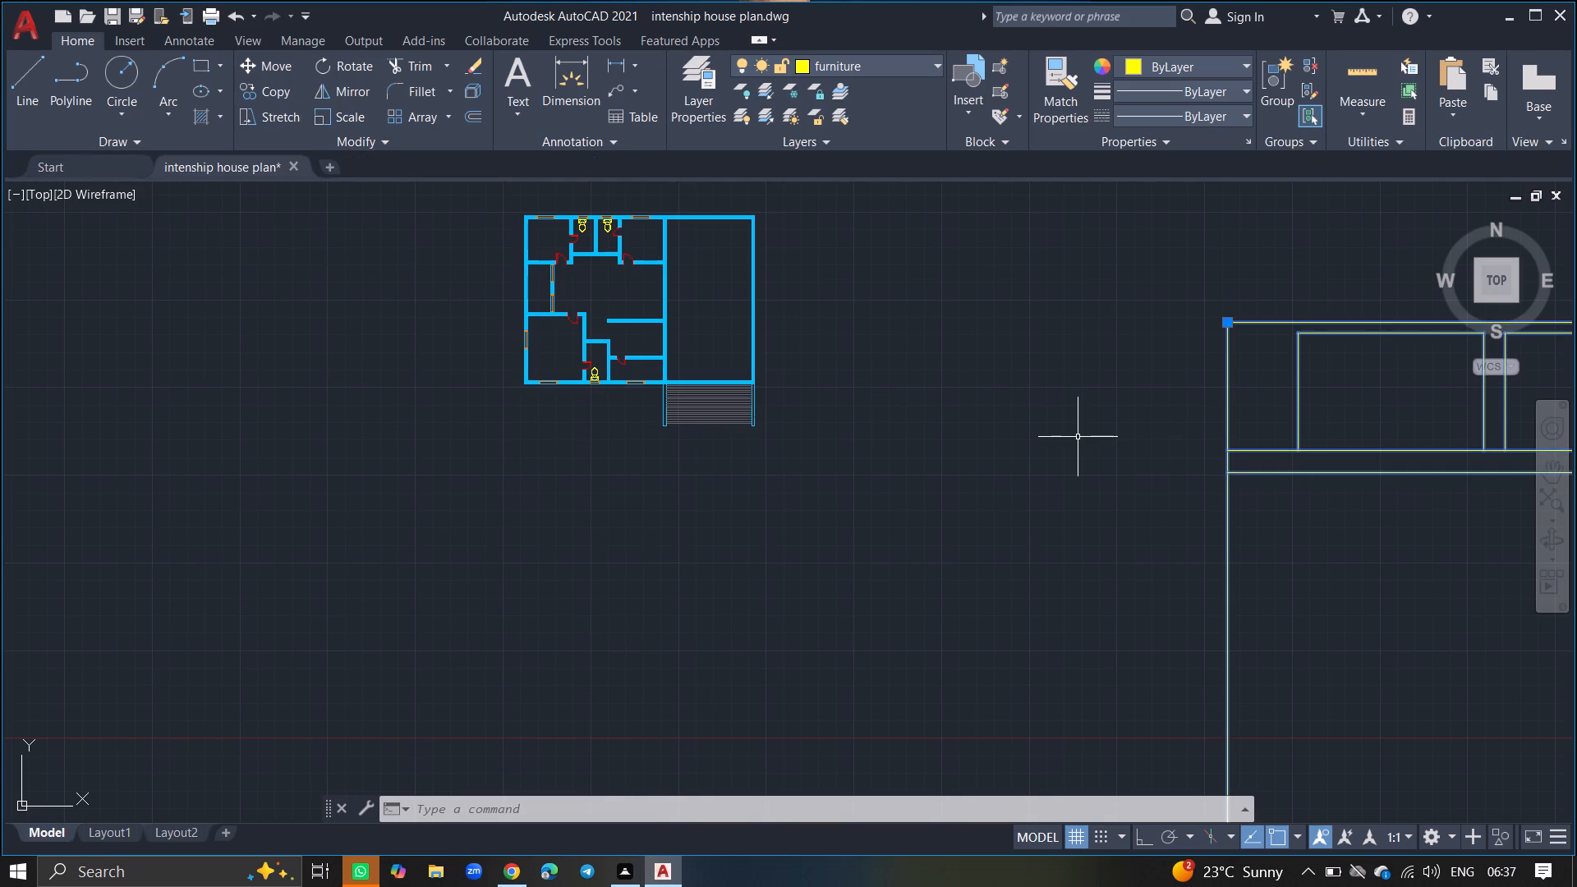
pyautogui.write('sc')
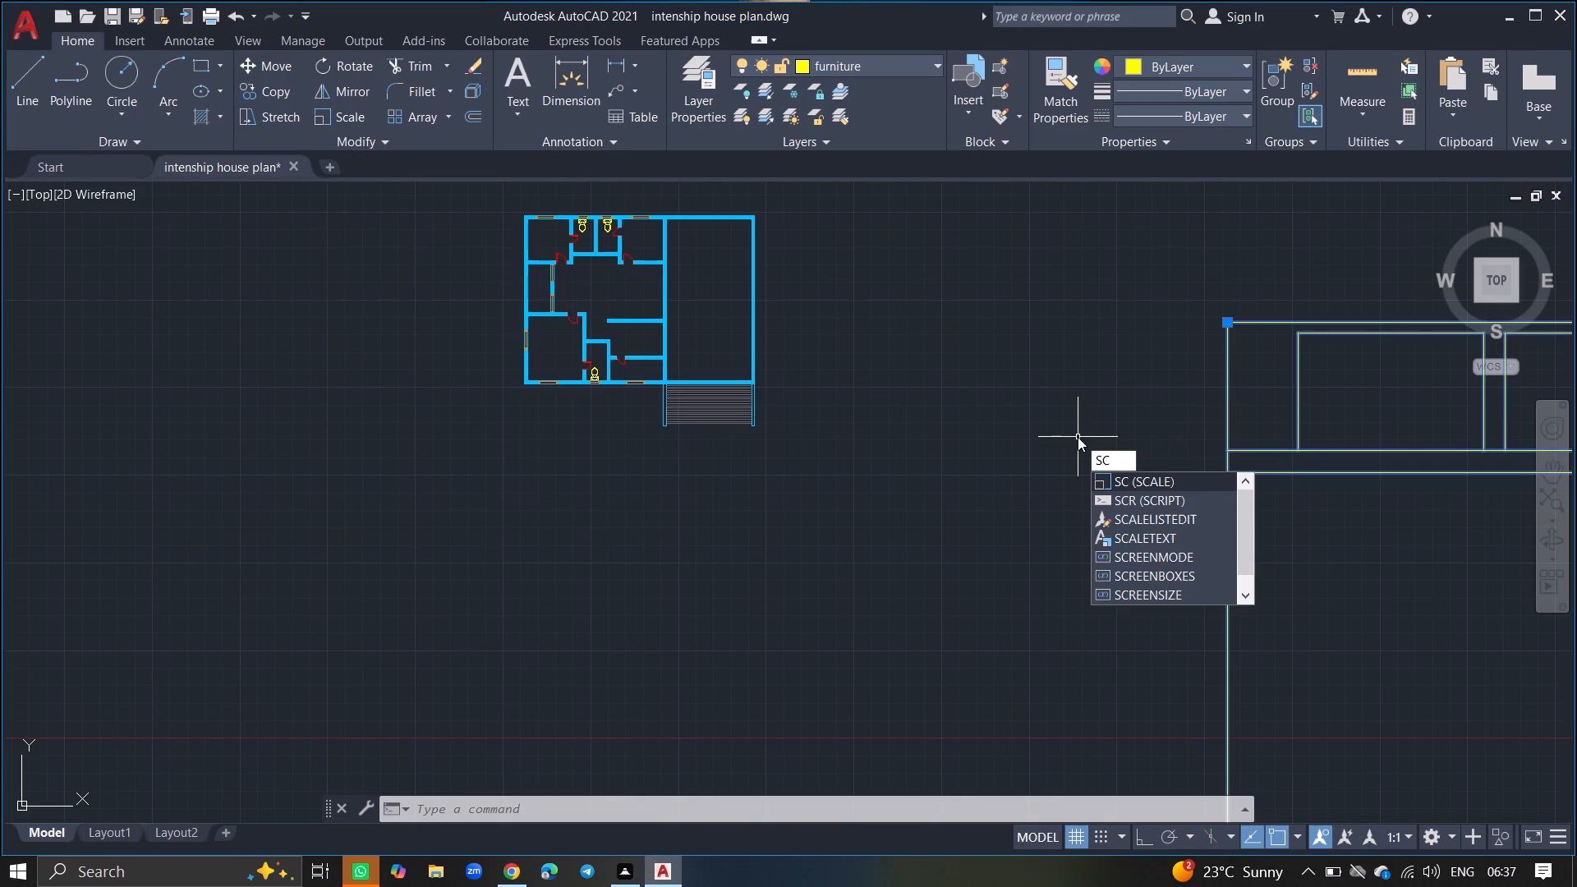
pyautogui.press('Return')
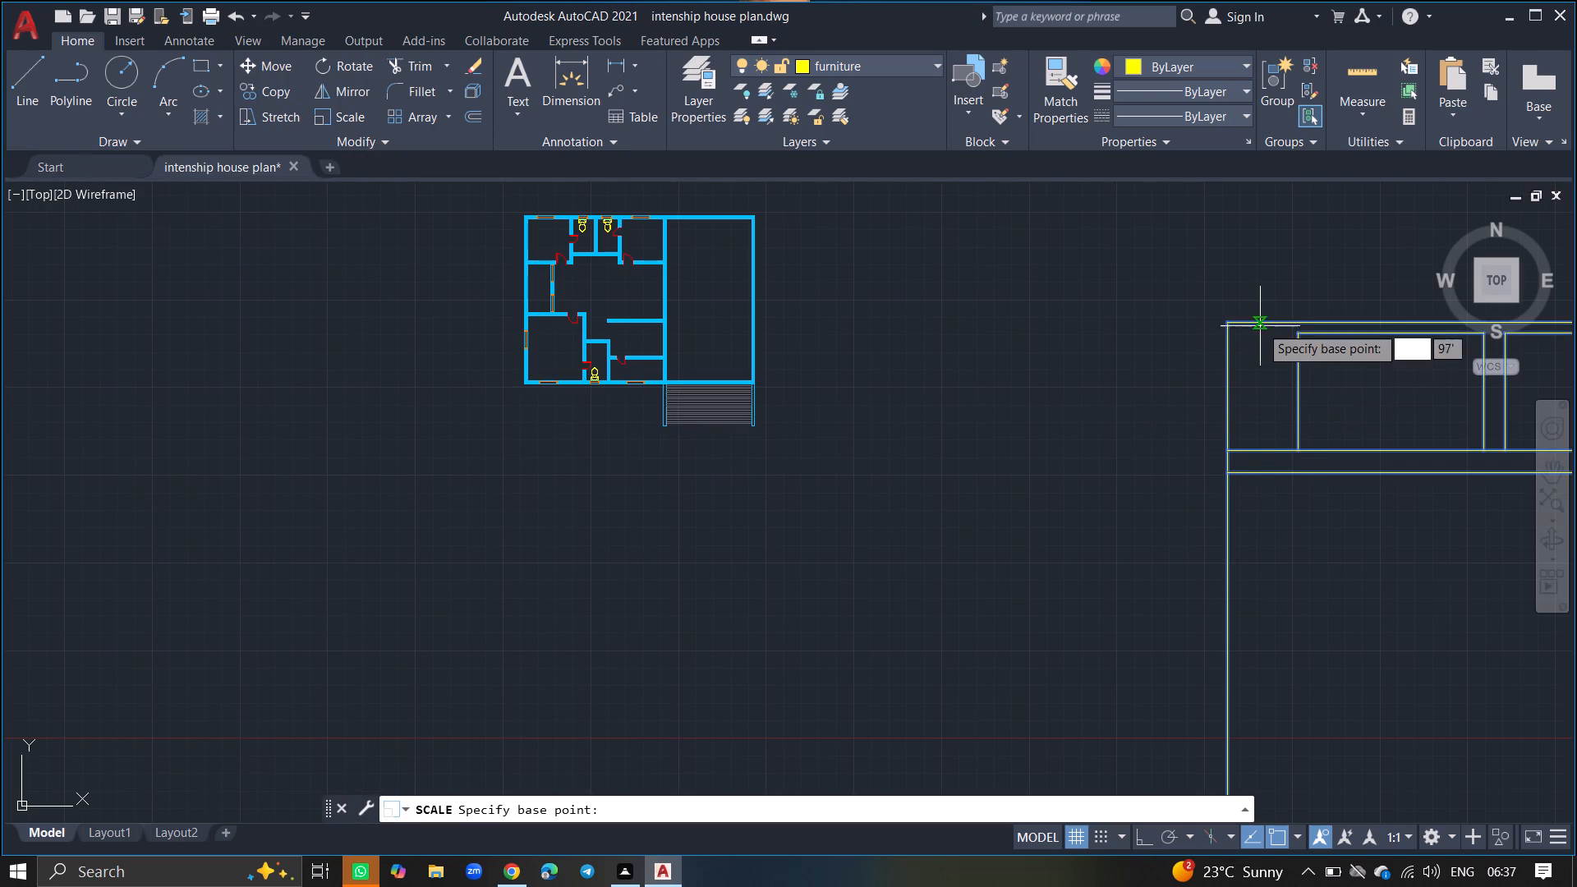
pyautogui.click(1252, 324)
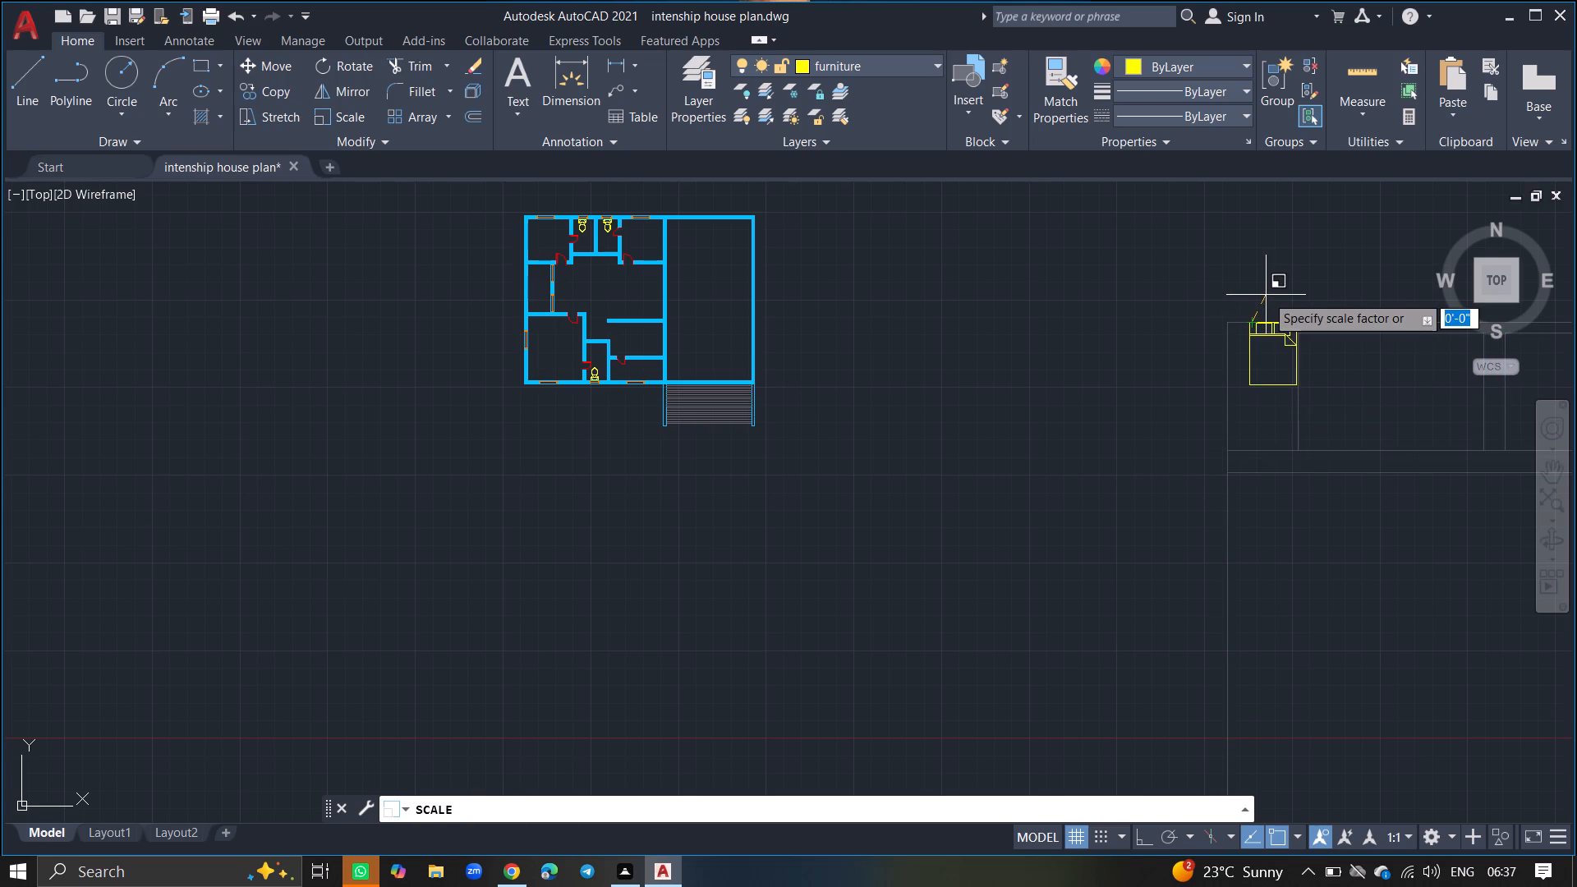
pyautogui.click(1263, 299)
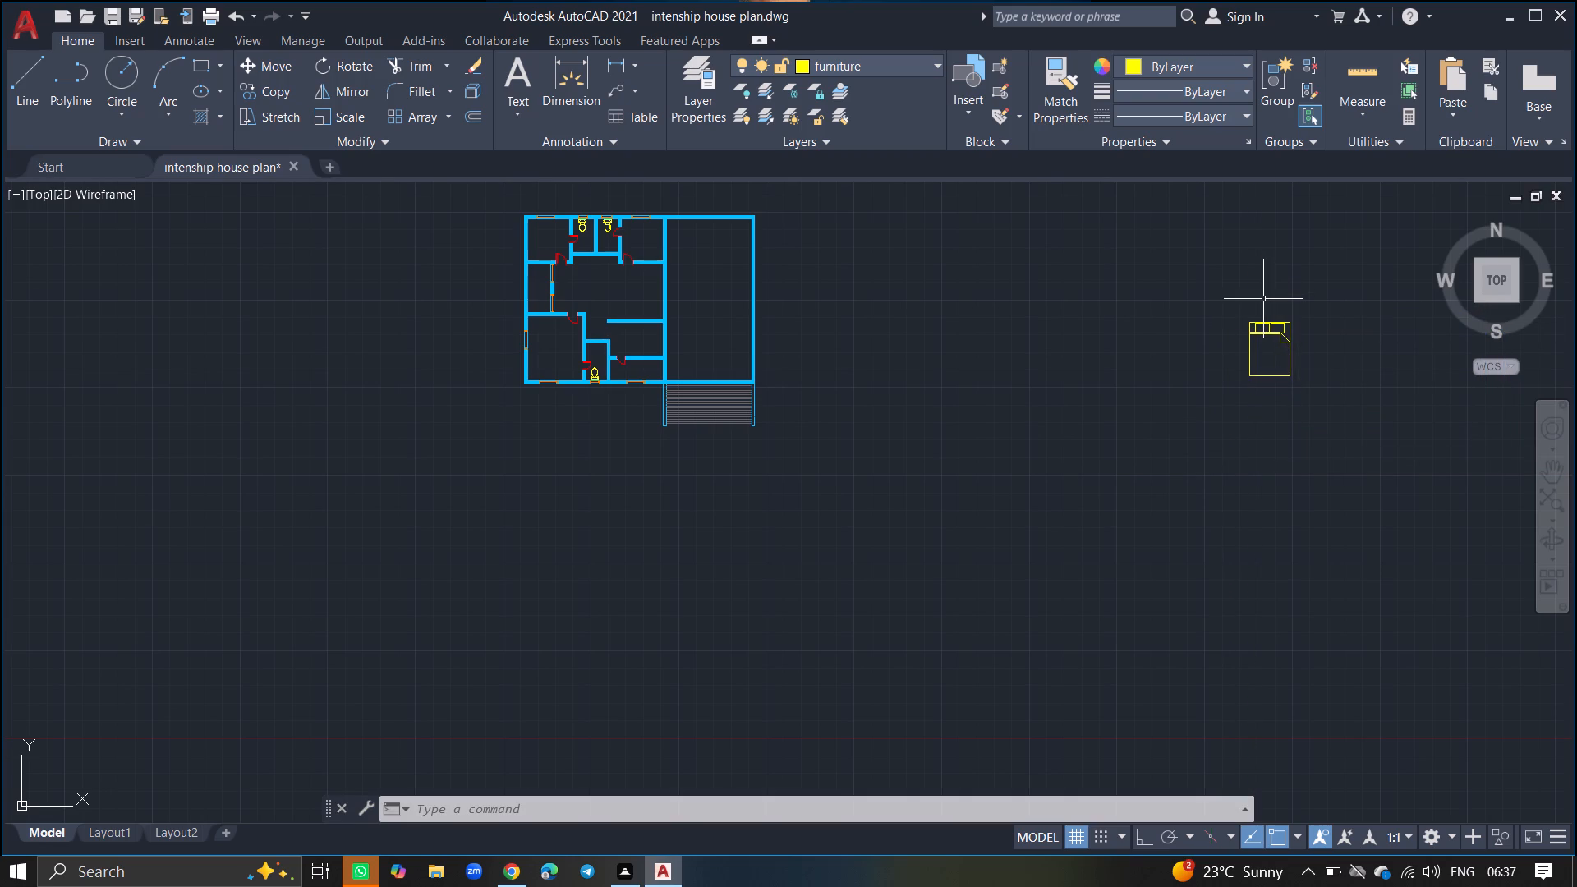
# Move the queen bed from the empty space east of the house plan into the northwest bedroom.
pyautogui.click(1263, 324)
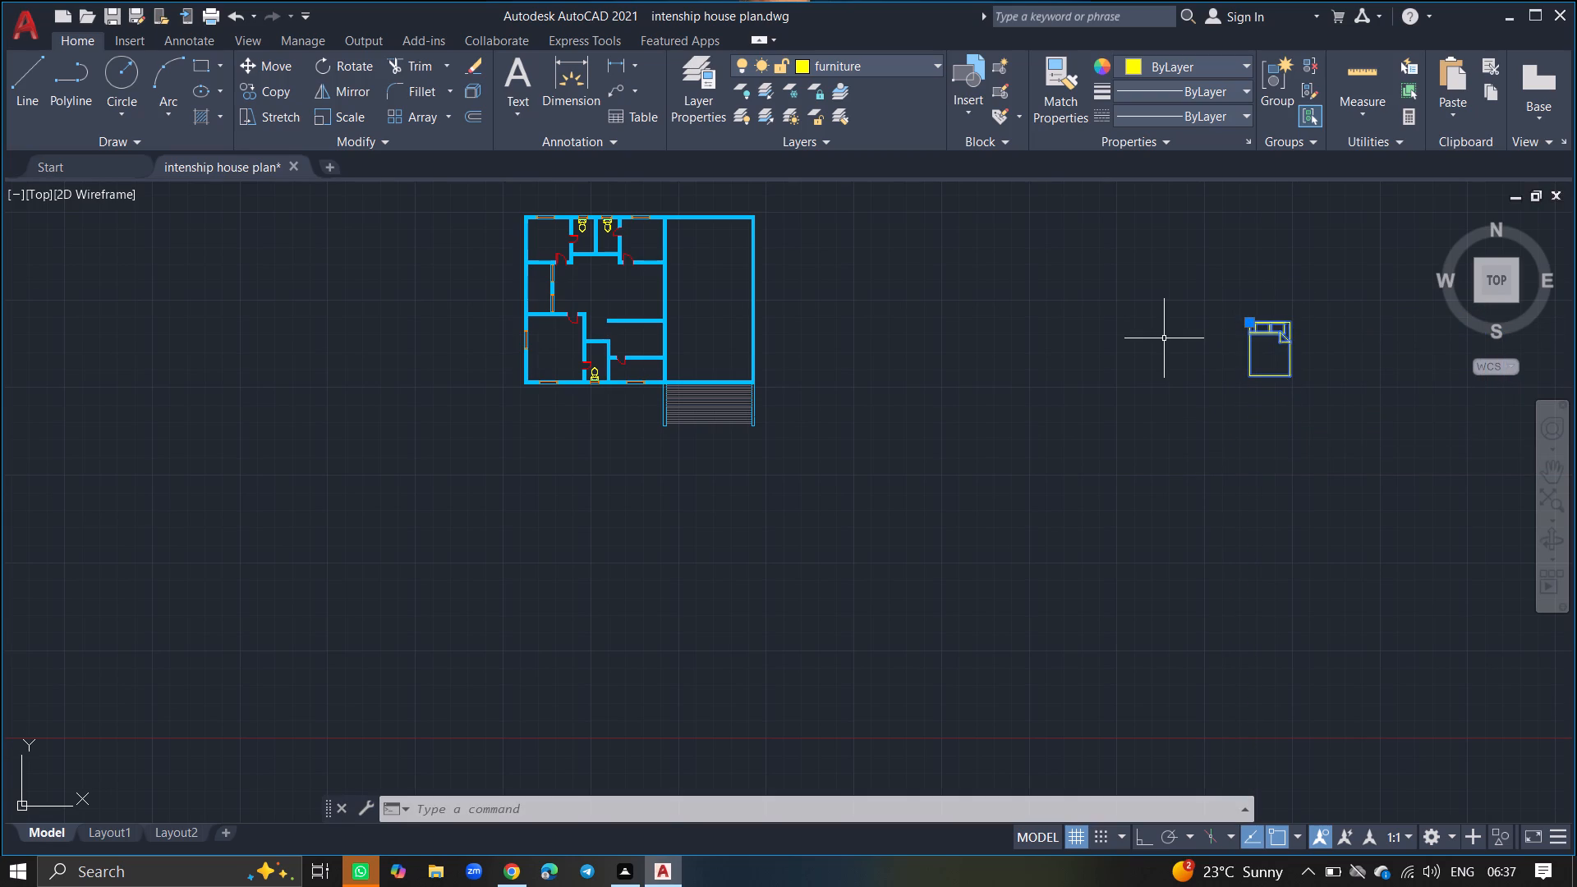
pyautogui.write('mo')
pyautogui.write('ve')
pyautogui.press('Return')
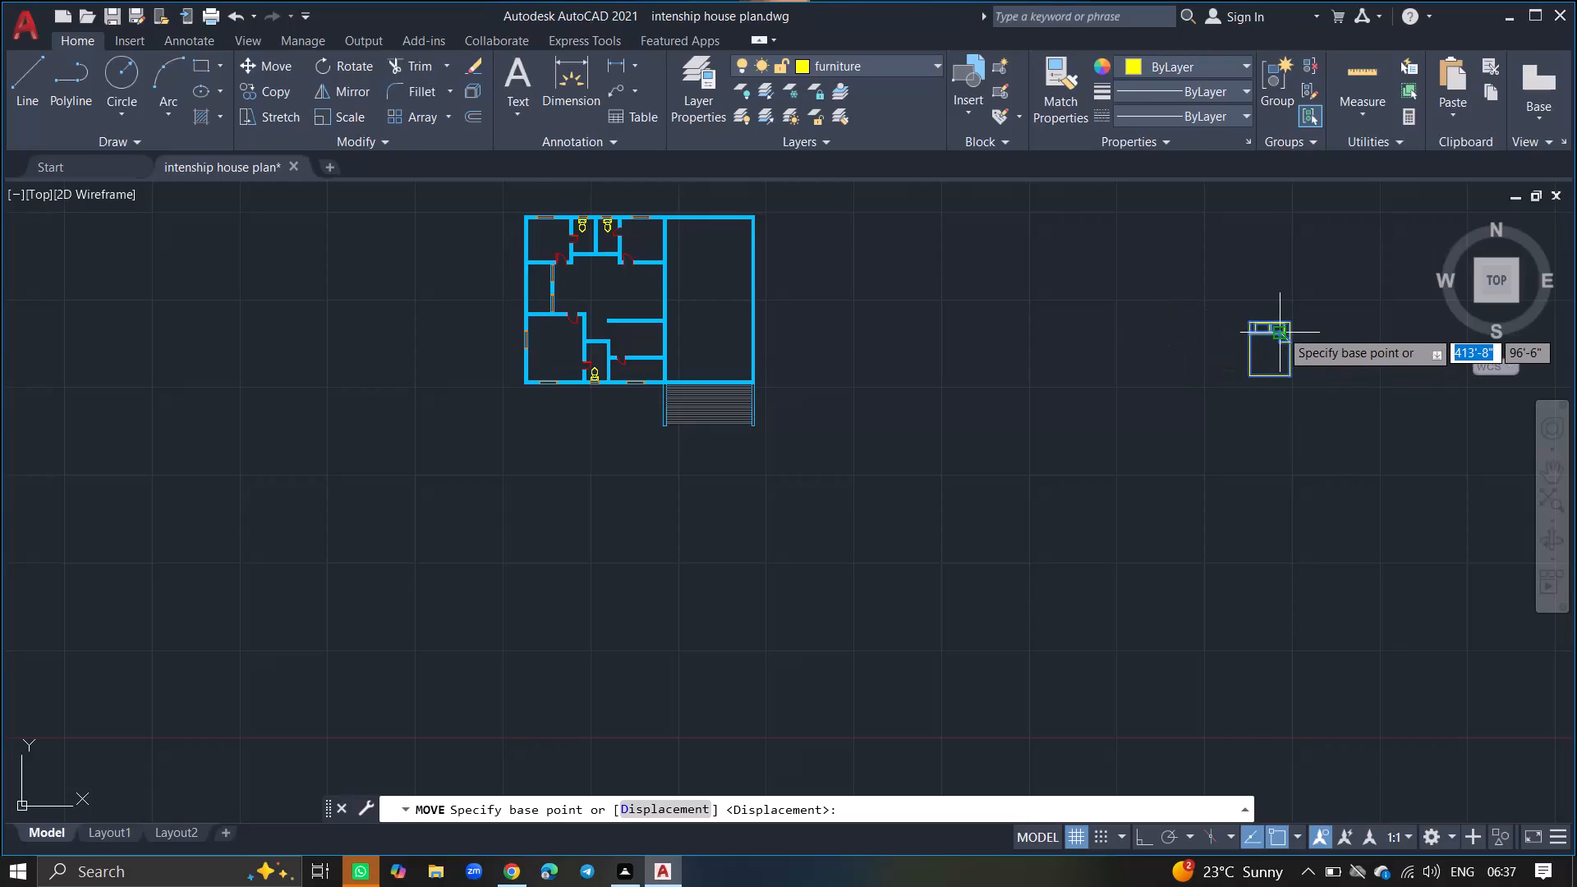
pyautogui.click(1273, 332)
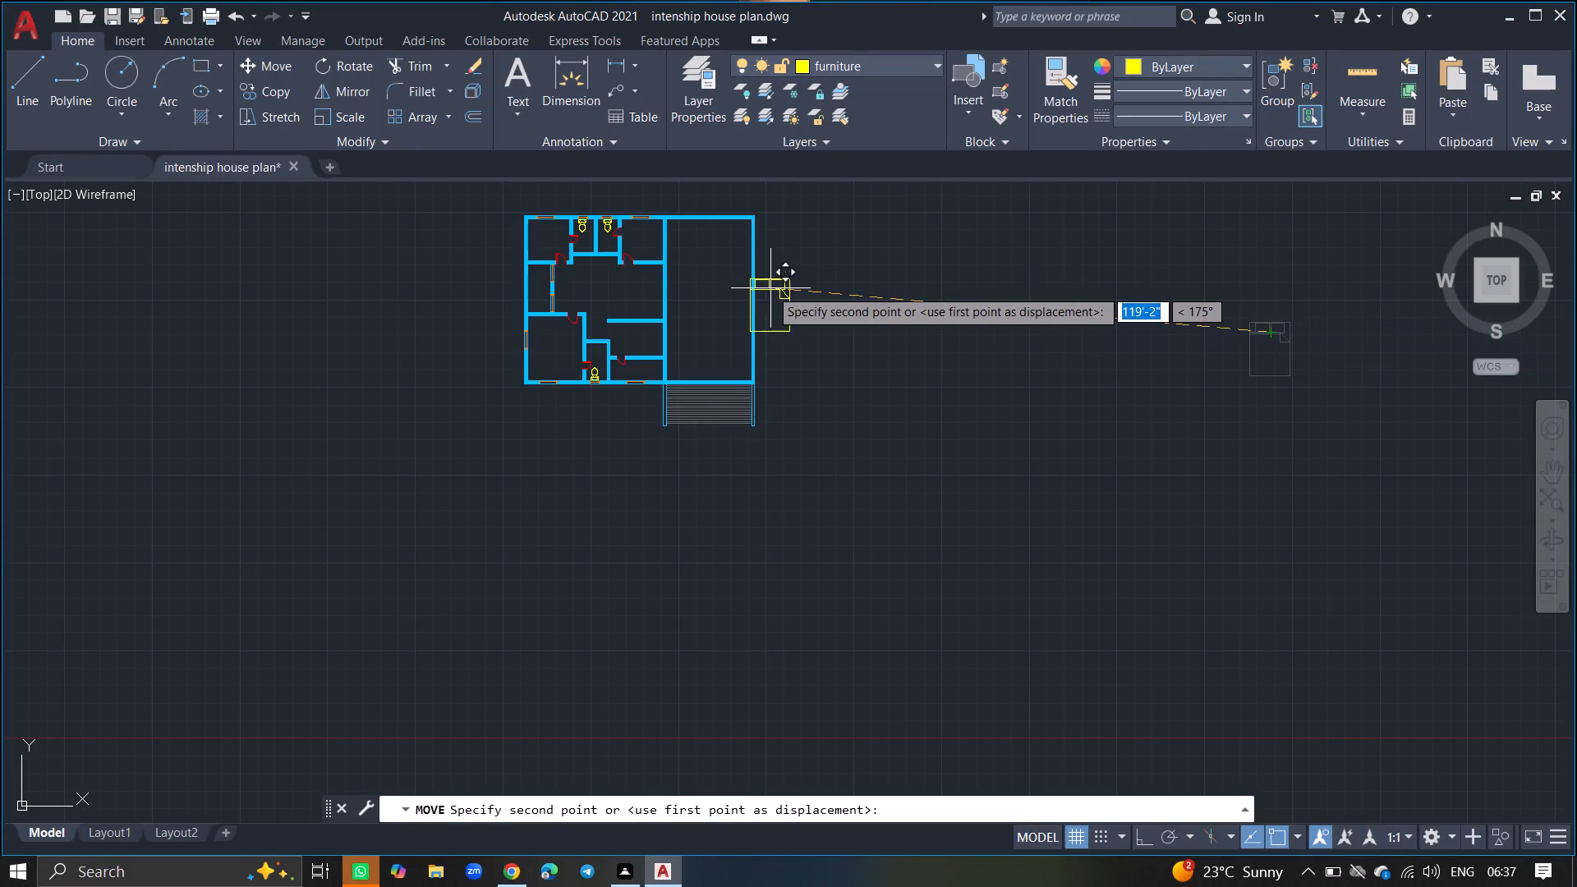
pyautogui.keyDown('ctrl'); pyautogui.scroll(7, 531, 199); pyautogui.keyUp('ctrl')
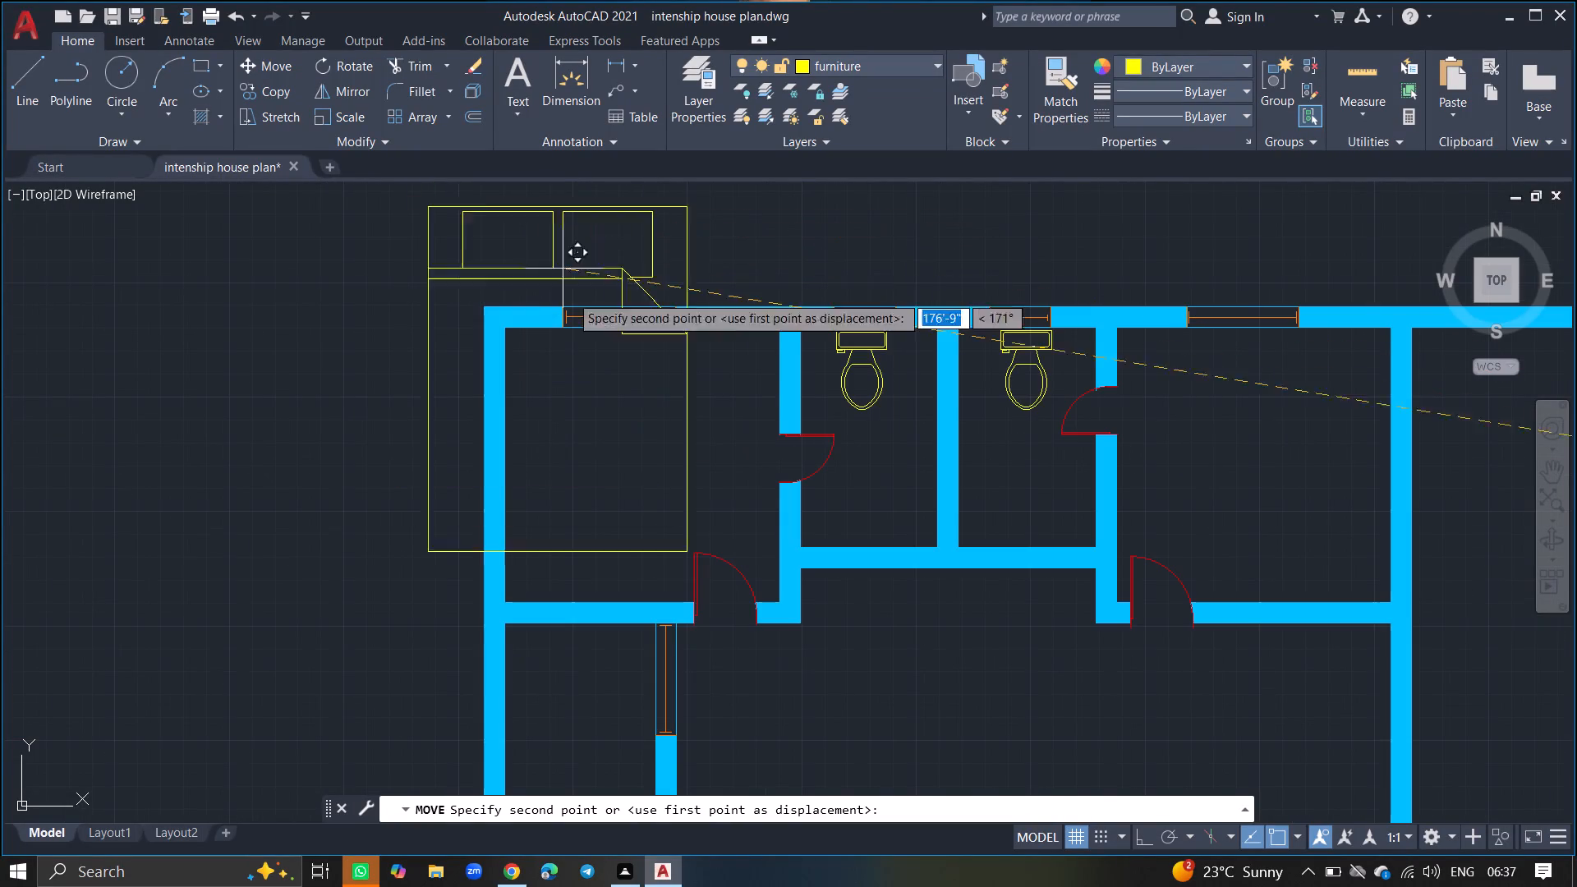
pyautogui.click(640, 431)
# Scale the queen bed down further by eye about the point between its pillows, so that it fits the northwest bedroom.
pyautogui.click(640, 431)
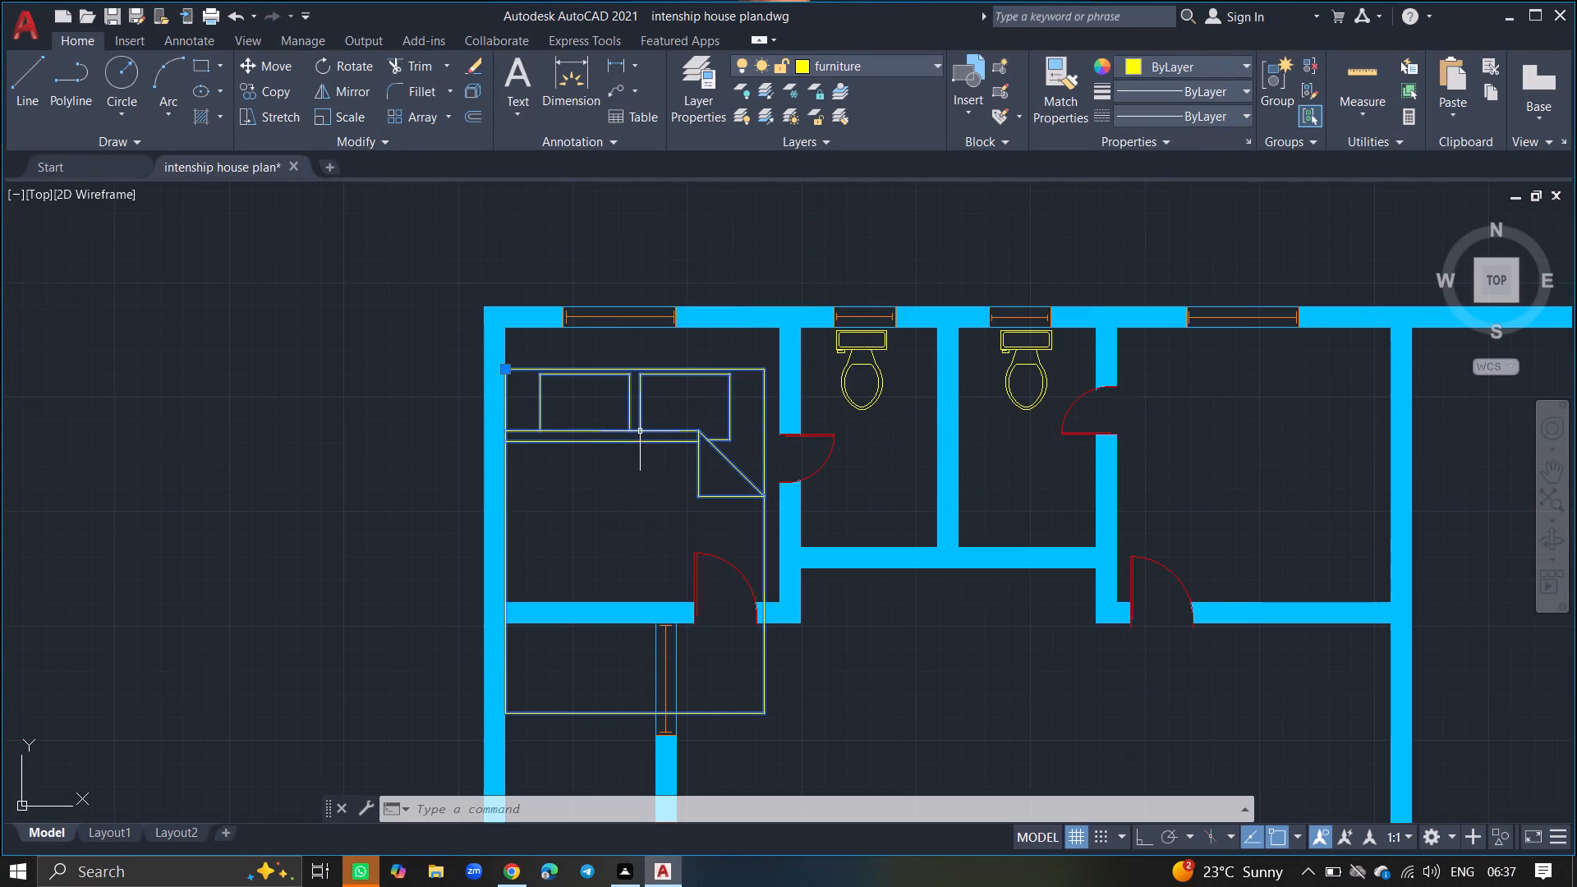
pyautogui.write('sc')
pyautogui.press('Return')
pyautogui.click(632, 434)
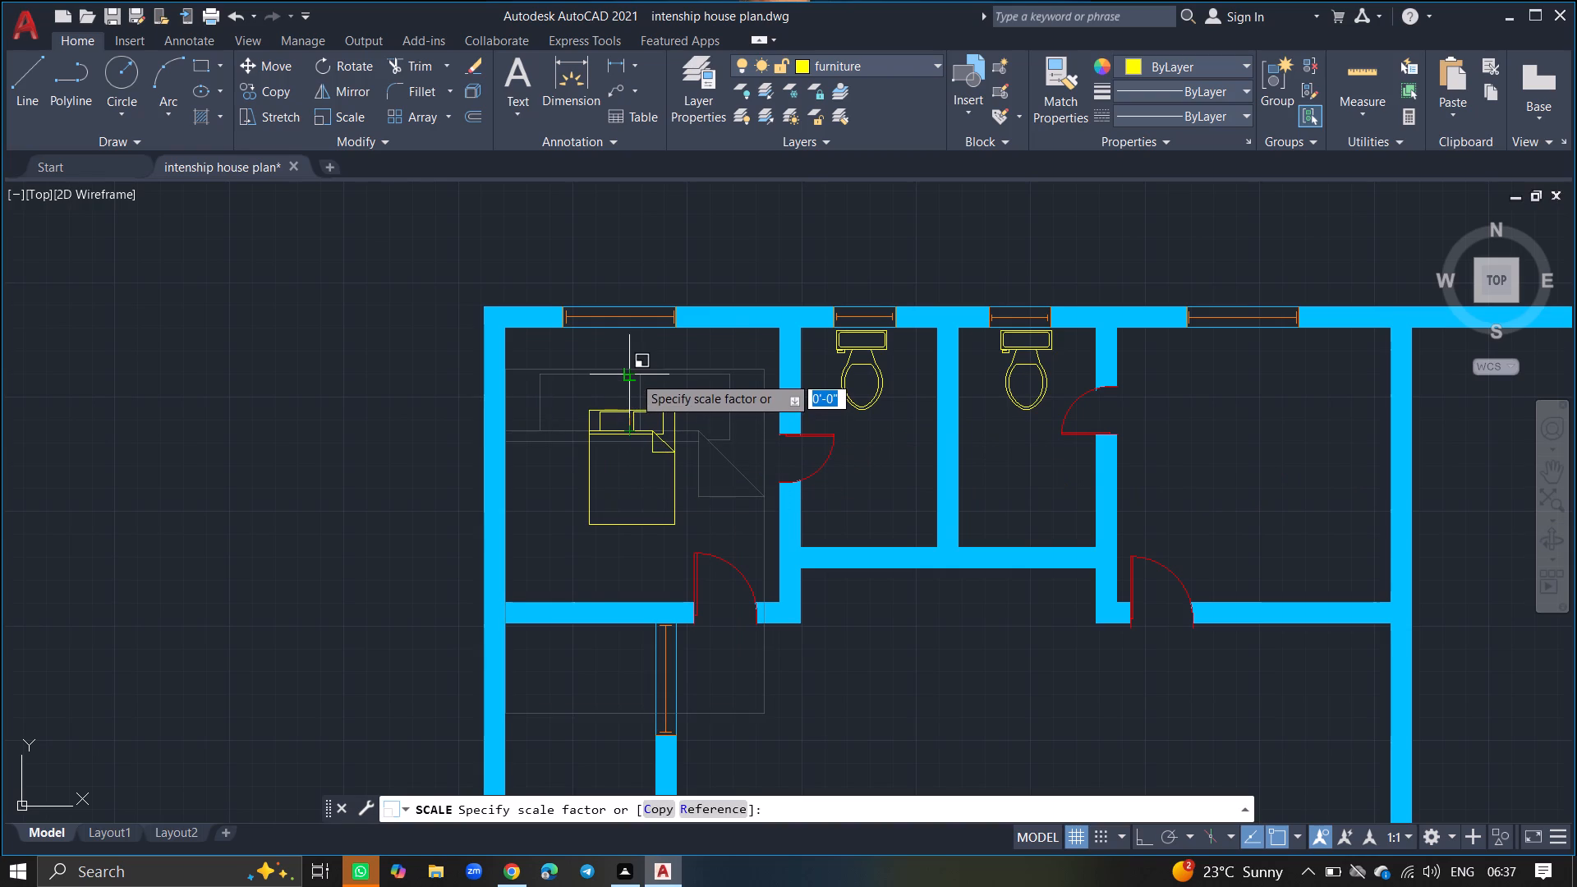
pyautogui.click(641, 370)
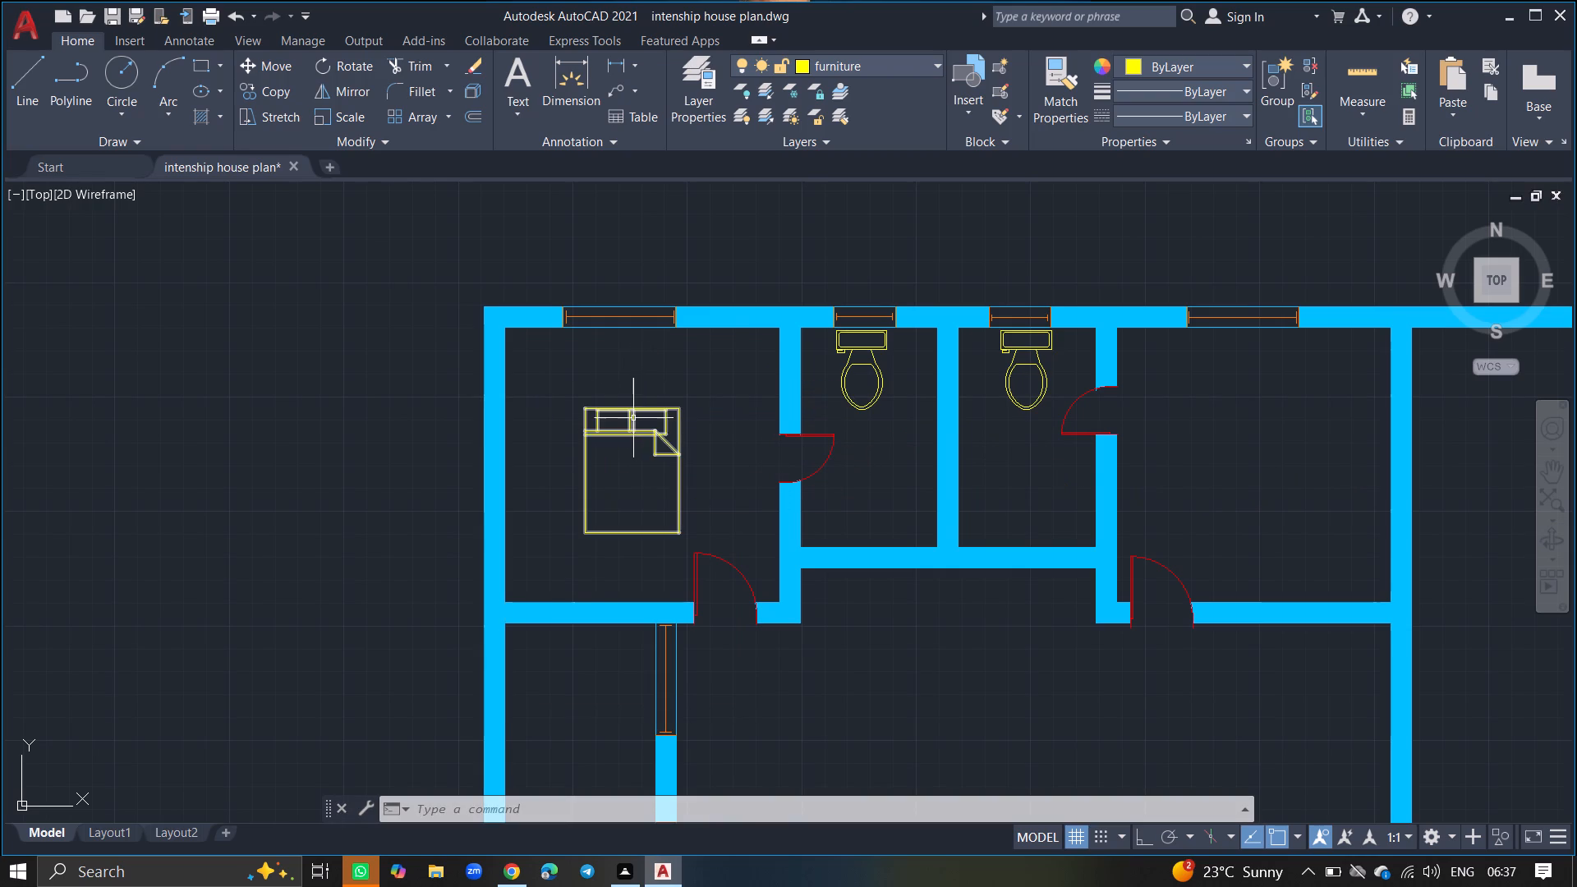
# Move the scaled bed up towards the northwest bedroom's north wall, with its head just below the window.
pyautogui.moveTo(633, 418); pyautogui.dragTo(609, 485)
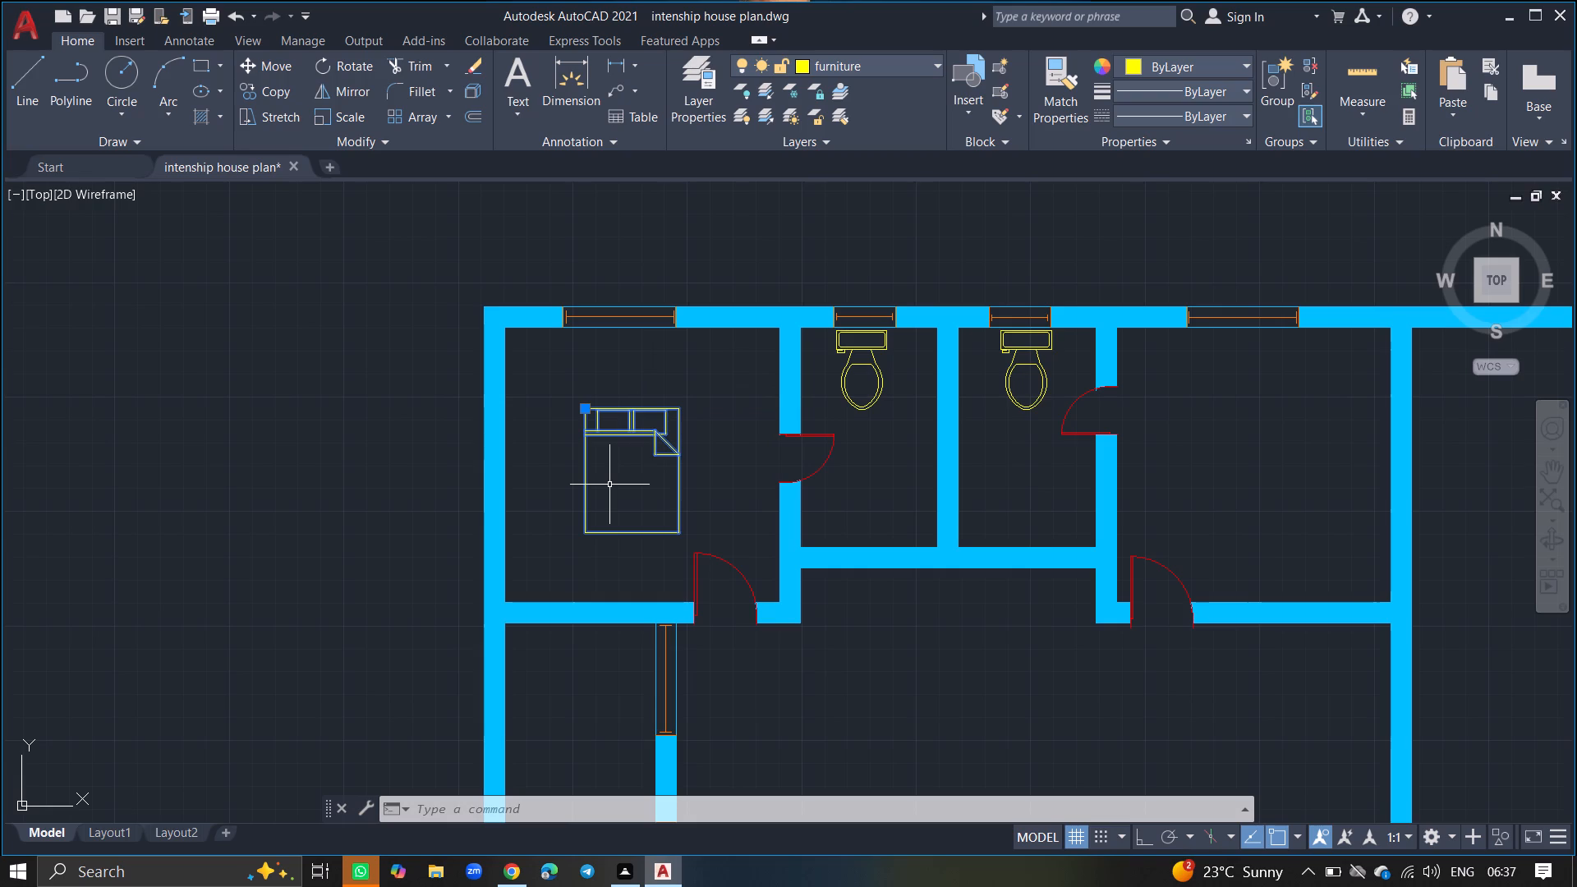
pyautogui.write('move')
pyautogui.press('Return')
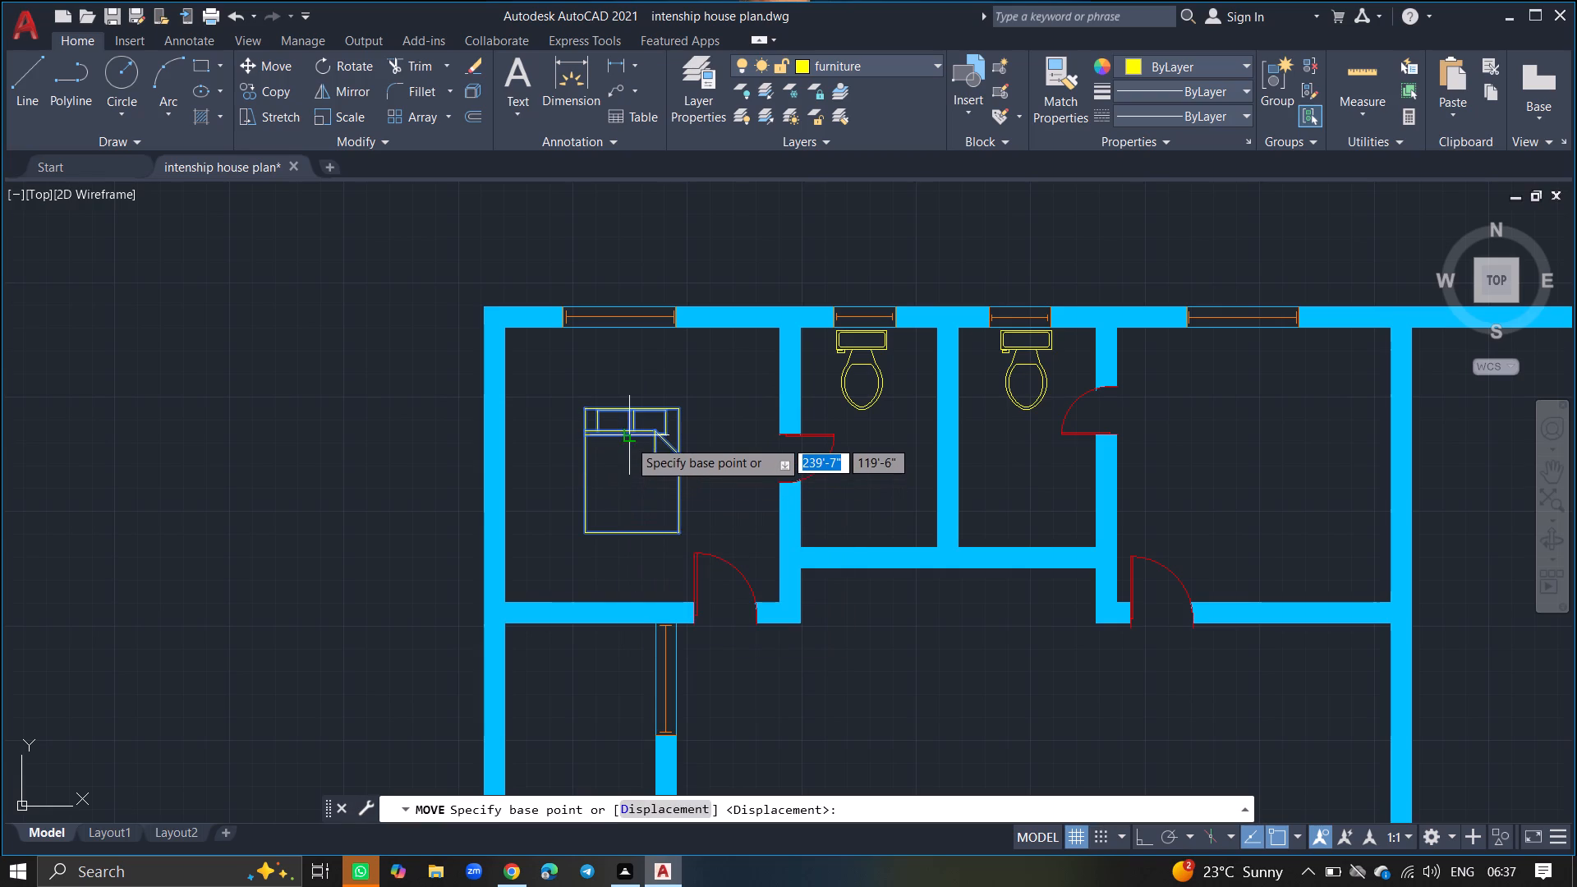
pyautogui.click(635, 426)
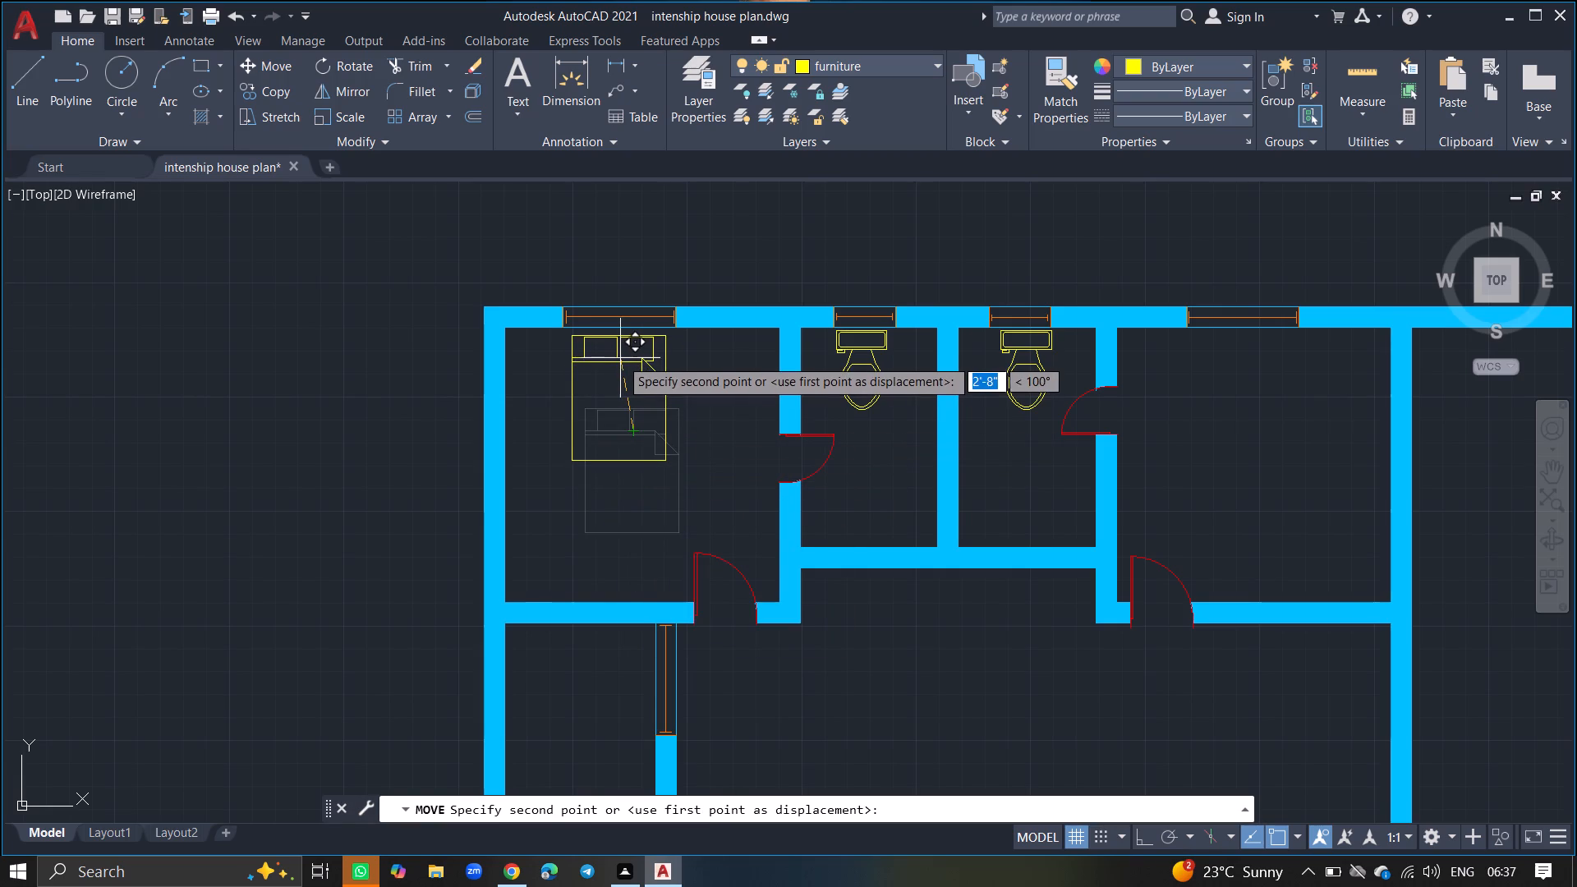
pyautogui.click(620, 365)
# Copy the queen bed below the window of the bedroom east of the north bathrooms, and into the southwest bedroom.
pyautogui.click(620, 365)
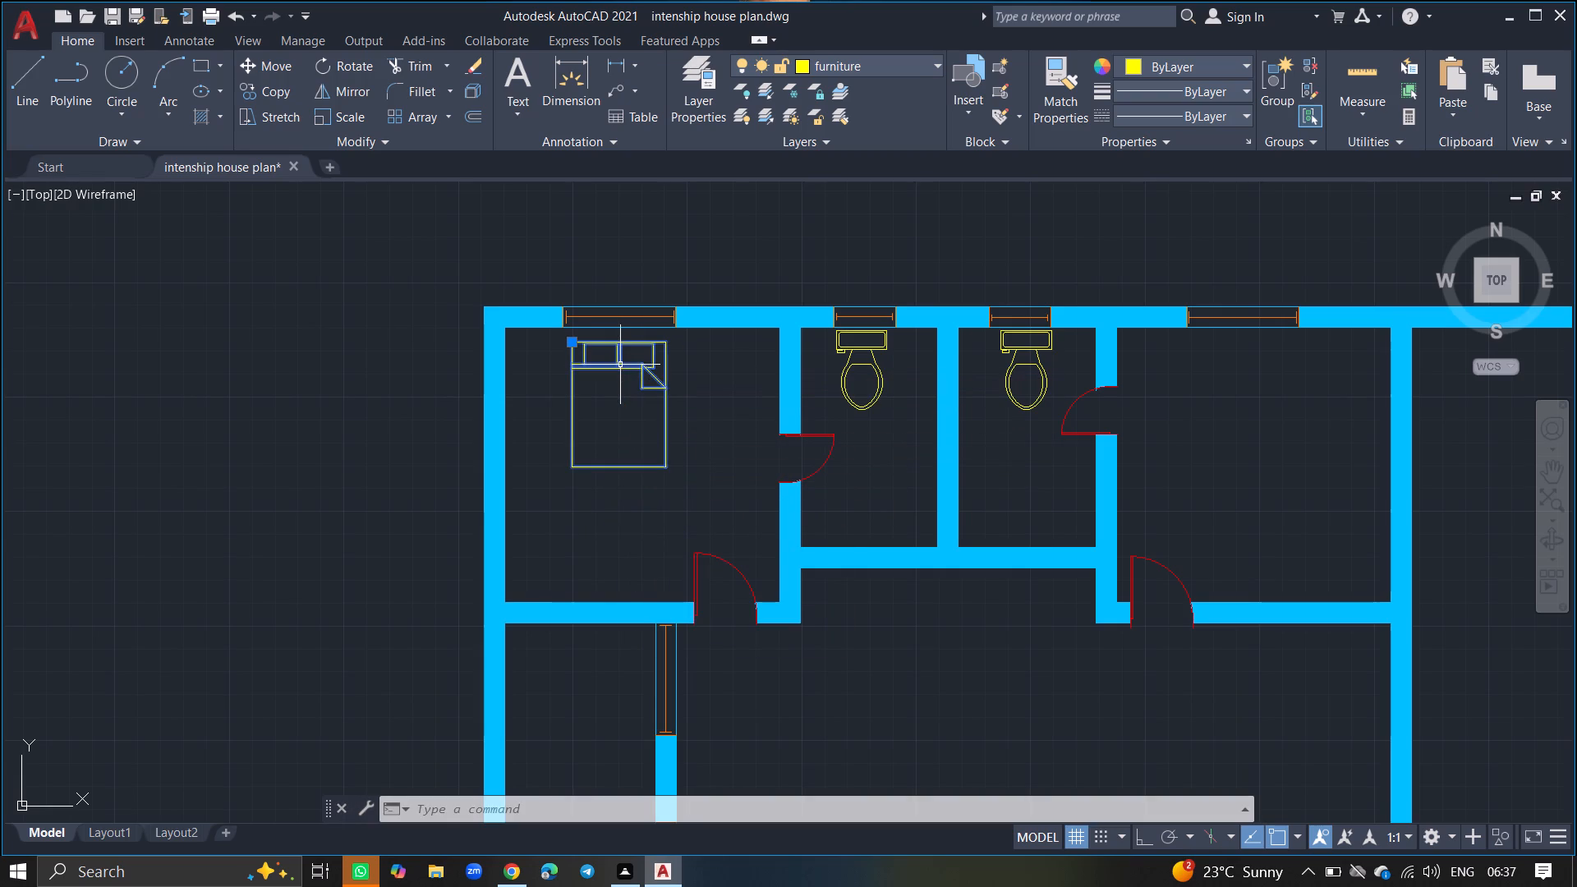
pyautogui.write('copy')
pyautogui.press('Return')
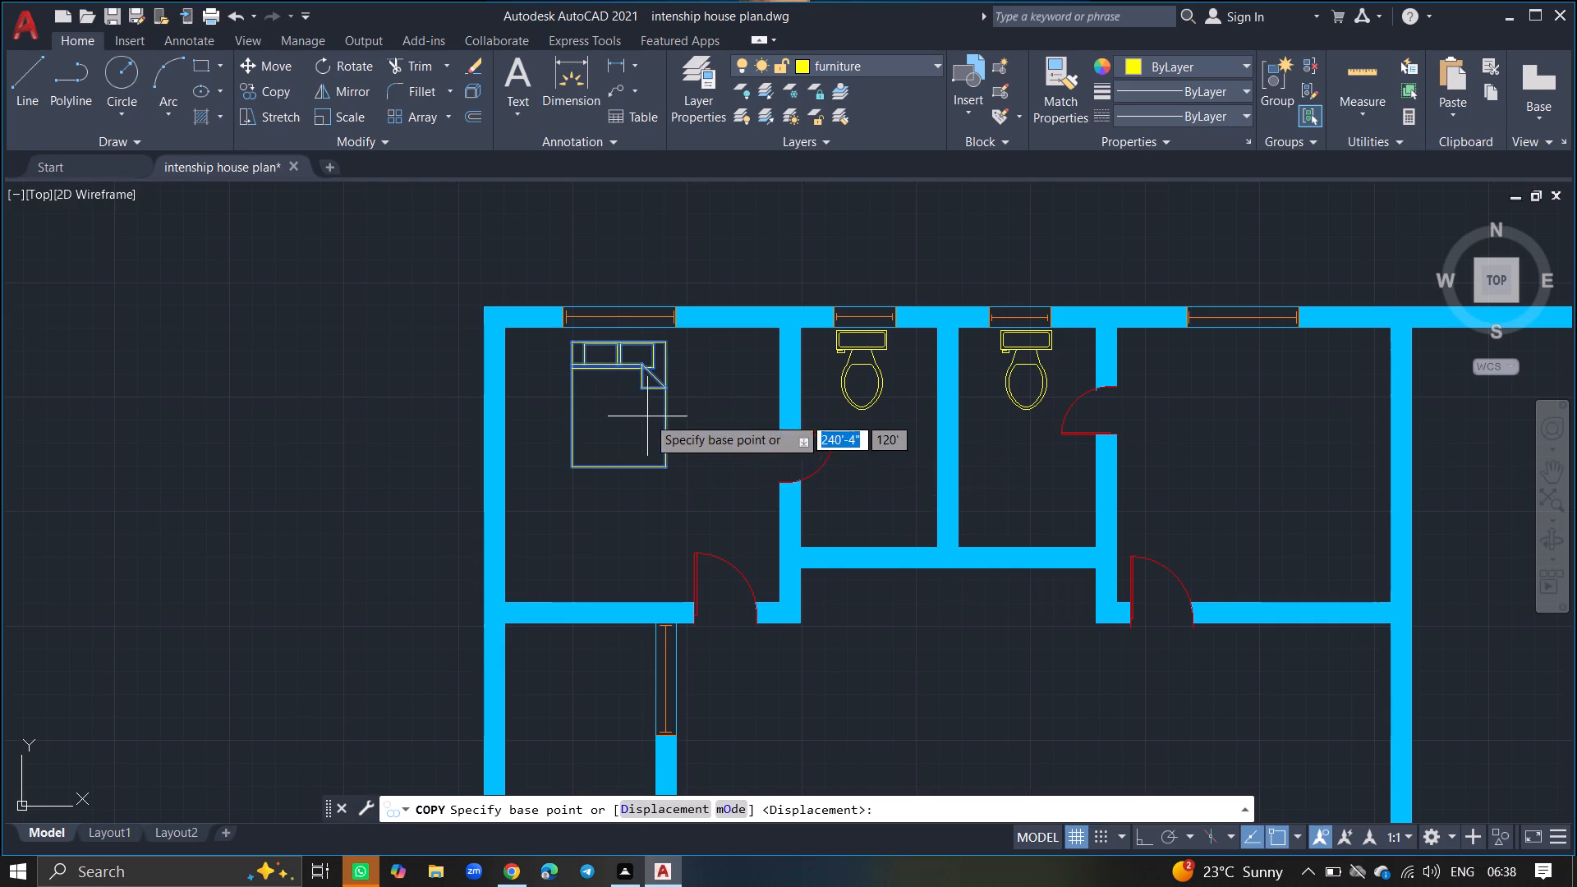
pyautogui.click(610, 355)
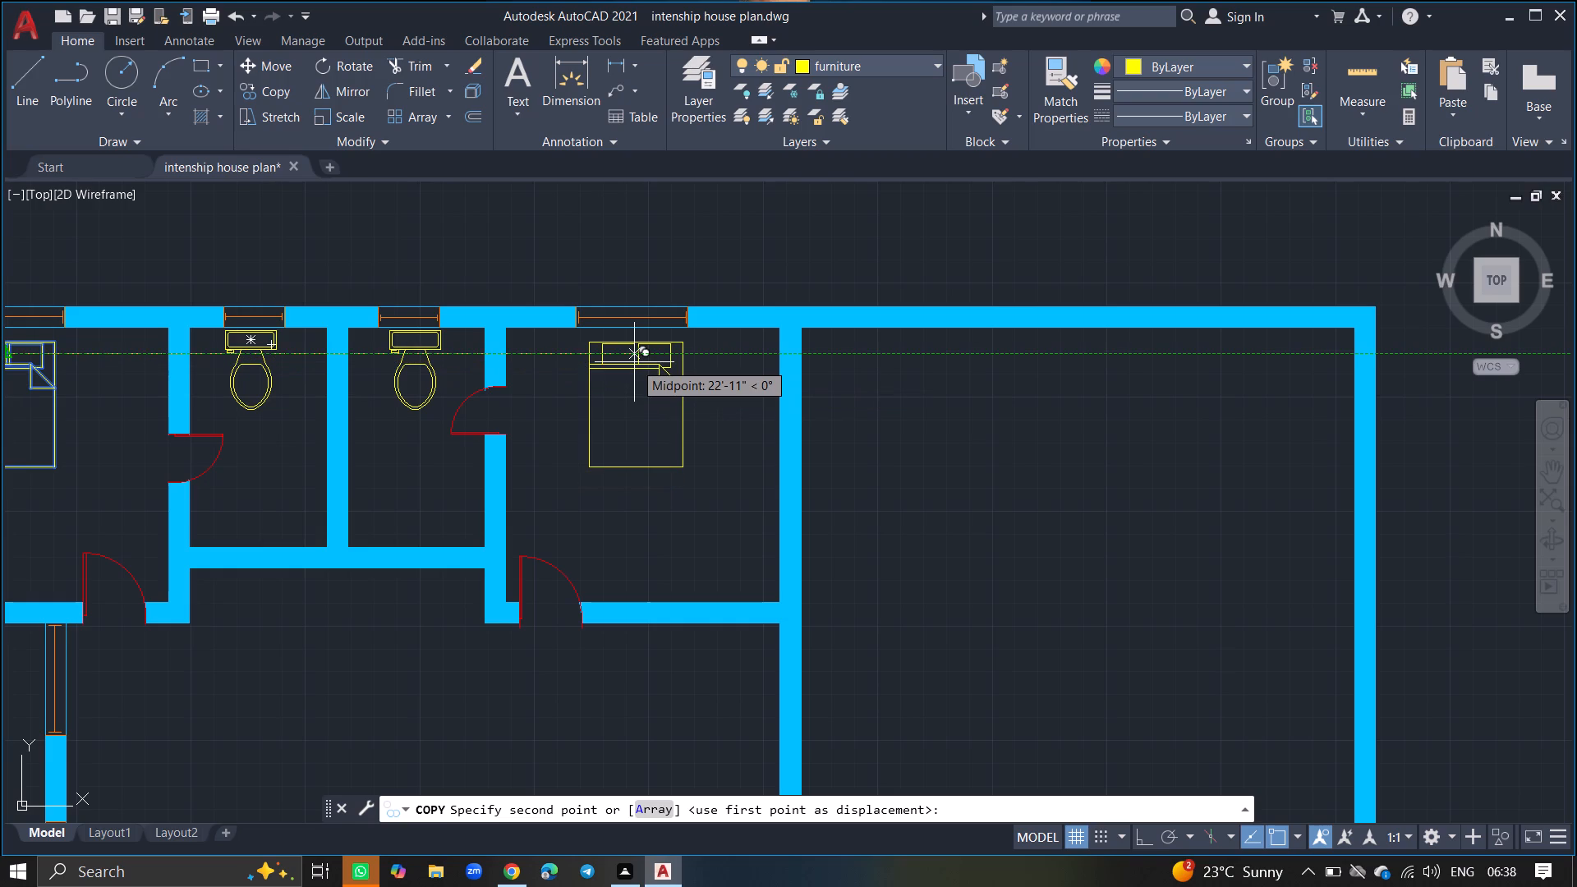
pyautogui.click(634, 362)
pyautogui.keyDown('ctrl'); pyautogui.scroll(-5, 509, 372); pyautogui.keyUp('ctrl')
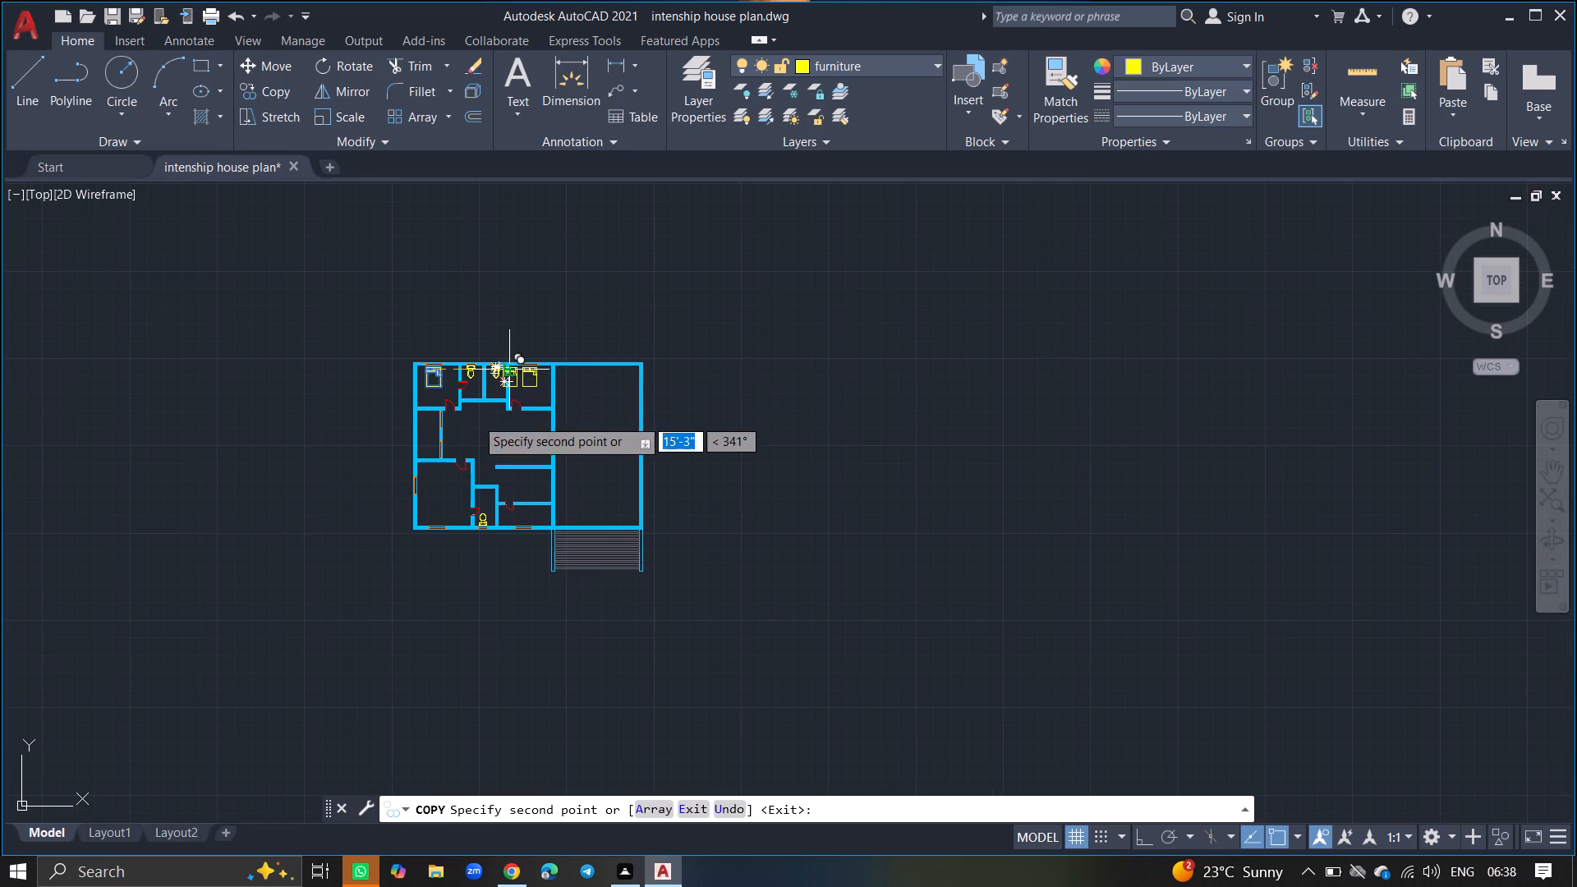
pyautogui.keyDown('ctrl'); pyautogui.scroll(3, 440, 494); pyautogui.keyUp('ctrl')
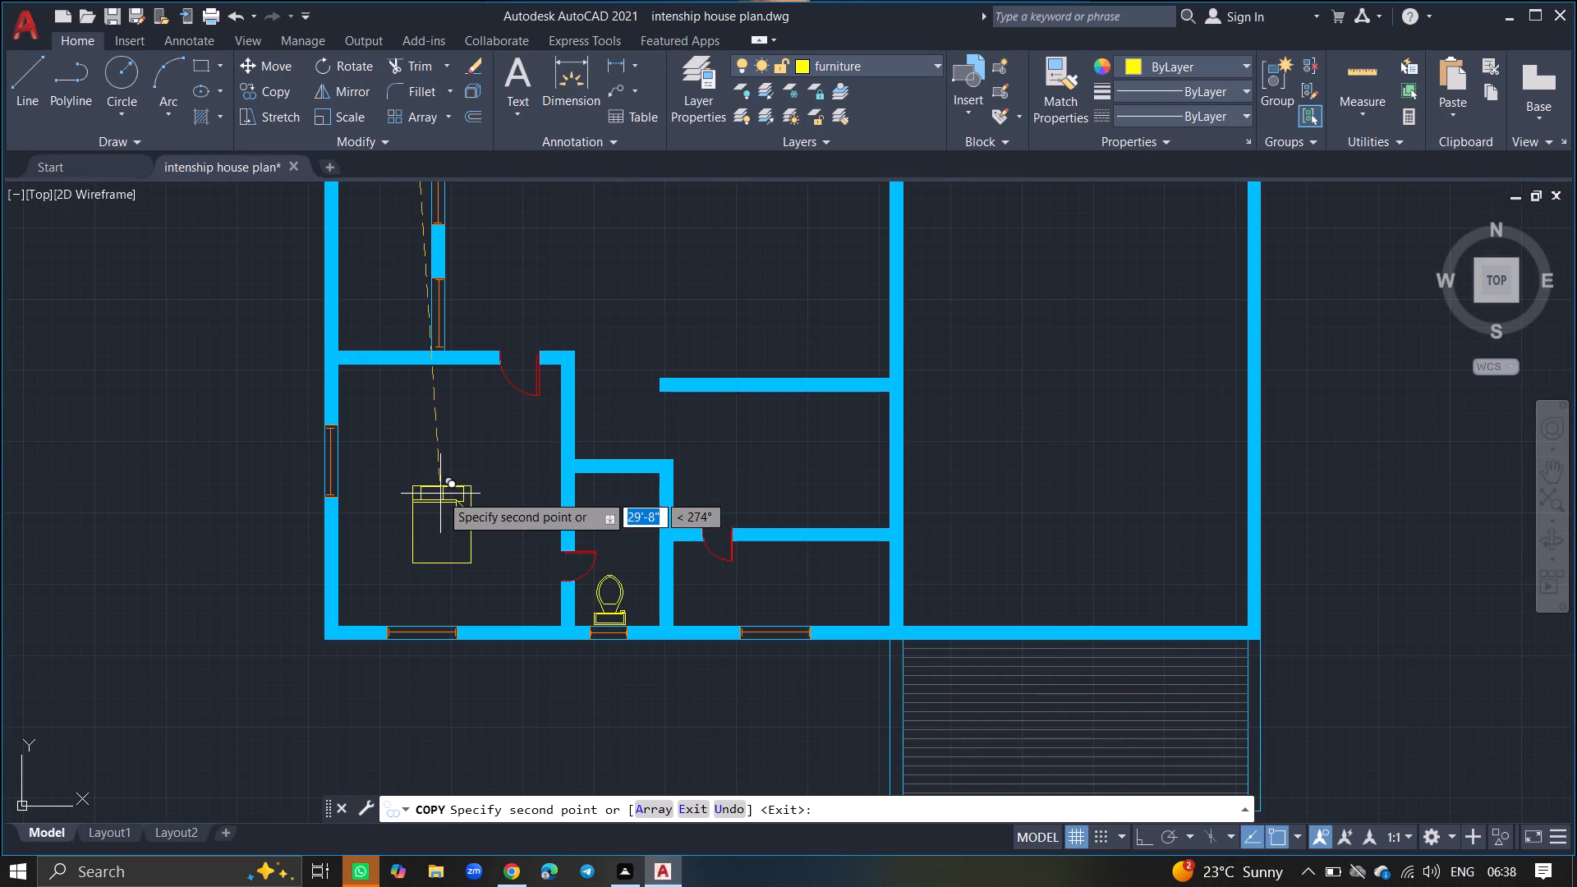
pyautogui.click(431, 531)
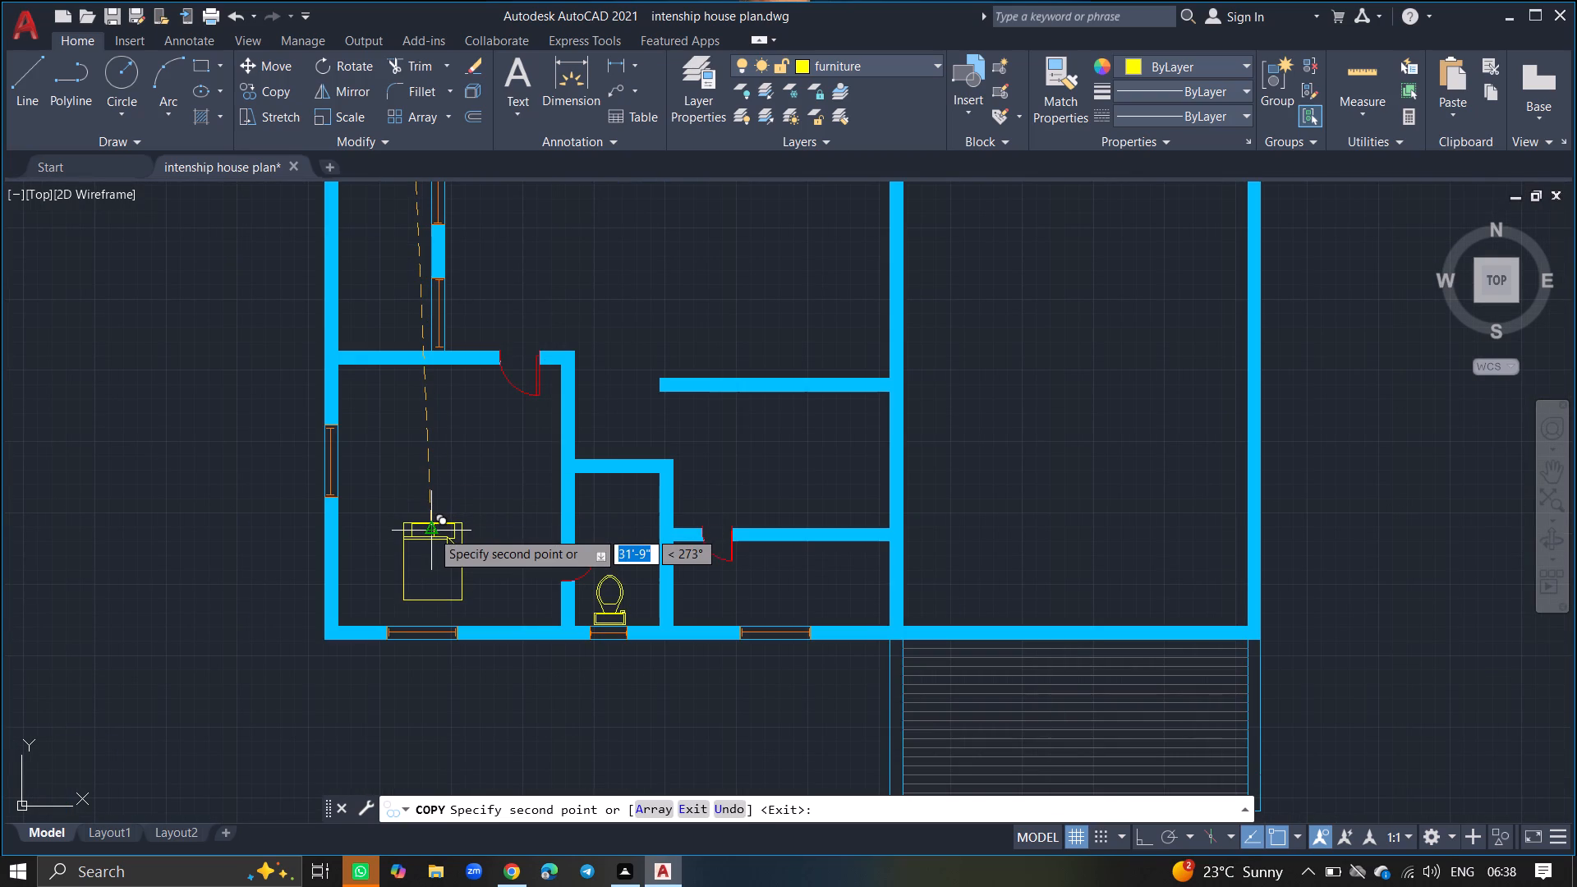
pyautogui.press('Return')
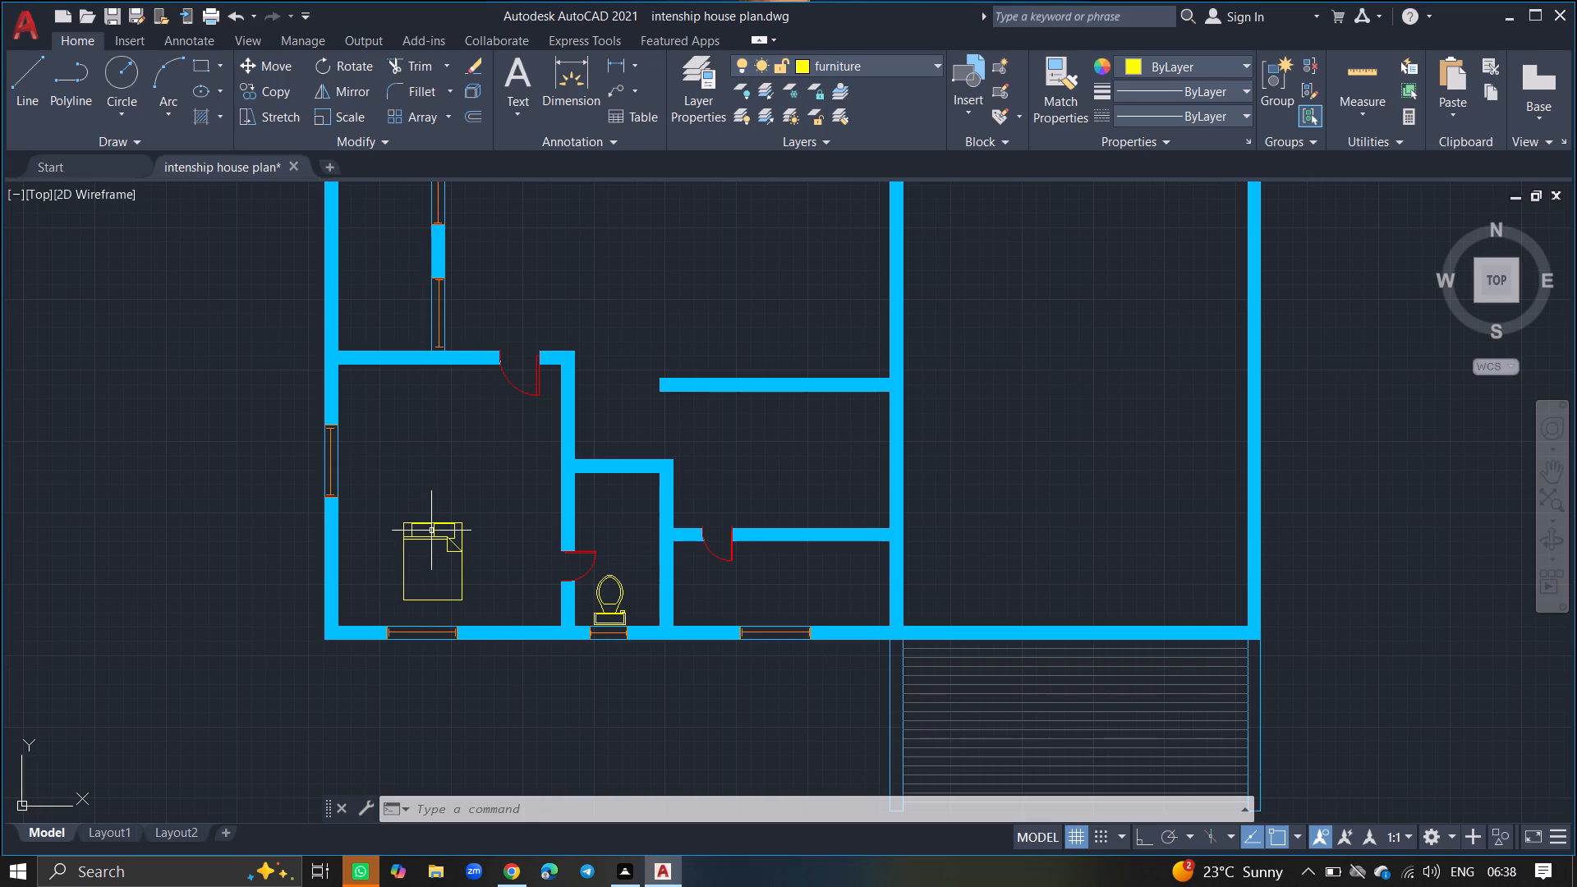
# Rotate the southwest bedroom's bed by about 180° around its pillow area, so that its head faces south.
pyautogui.click(431, 531)
pyautogui.write('ro')
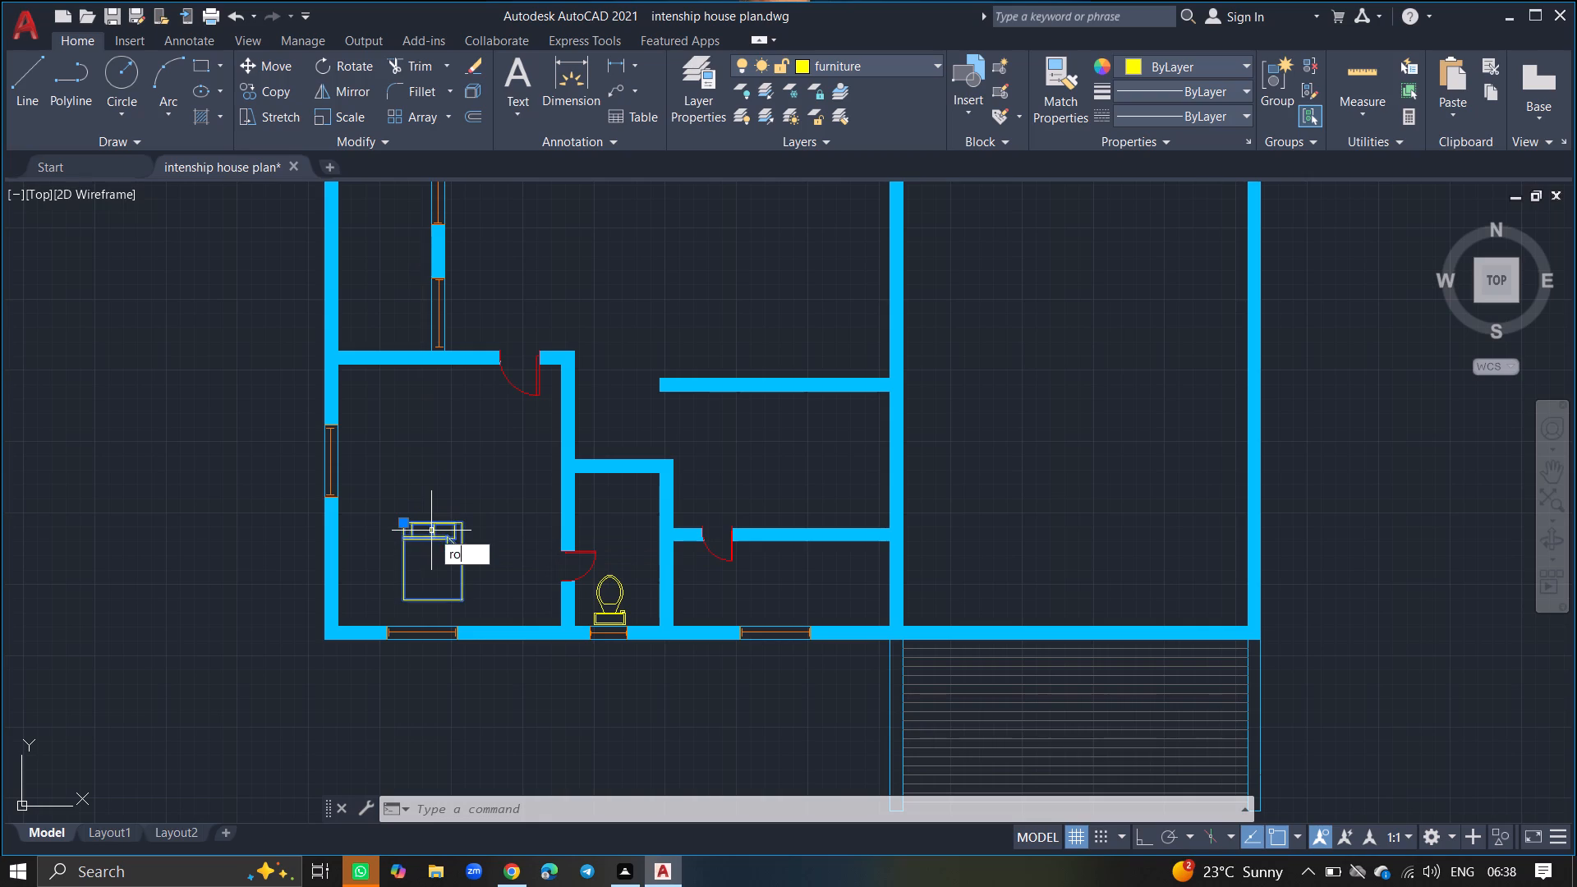
pyautogui.press('Return')
pyautogui.click(431, 531)
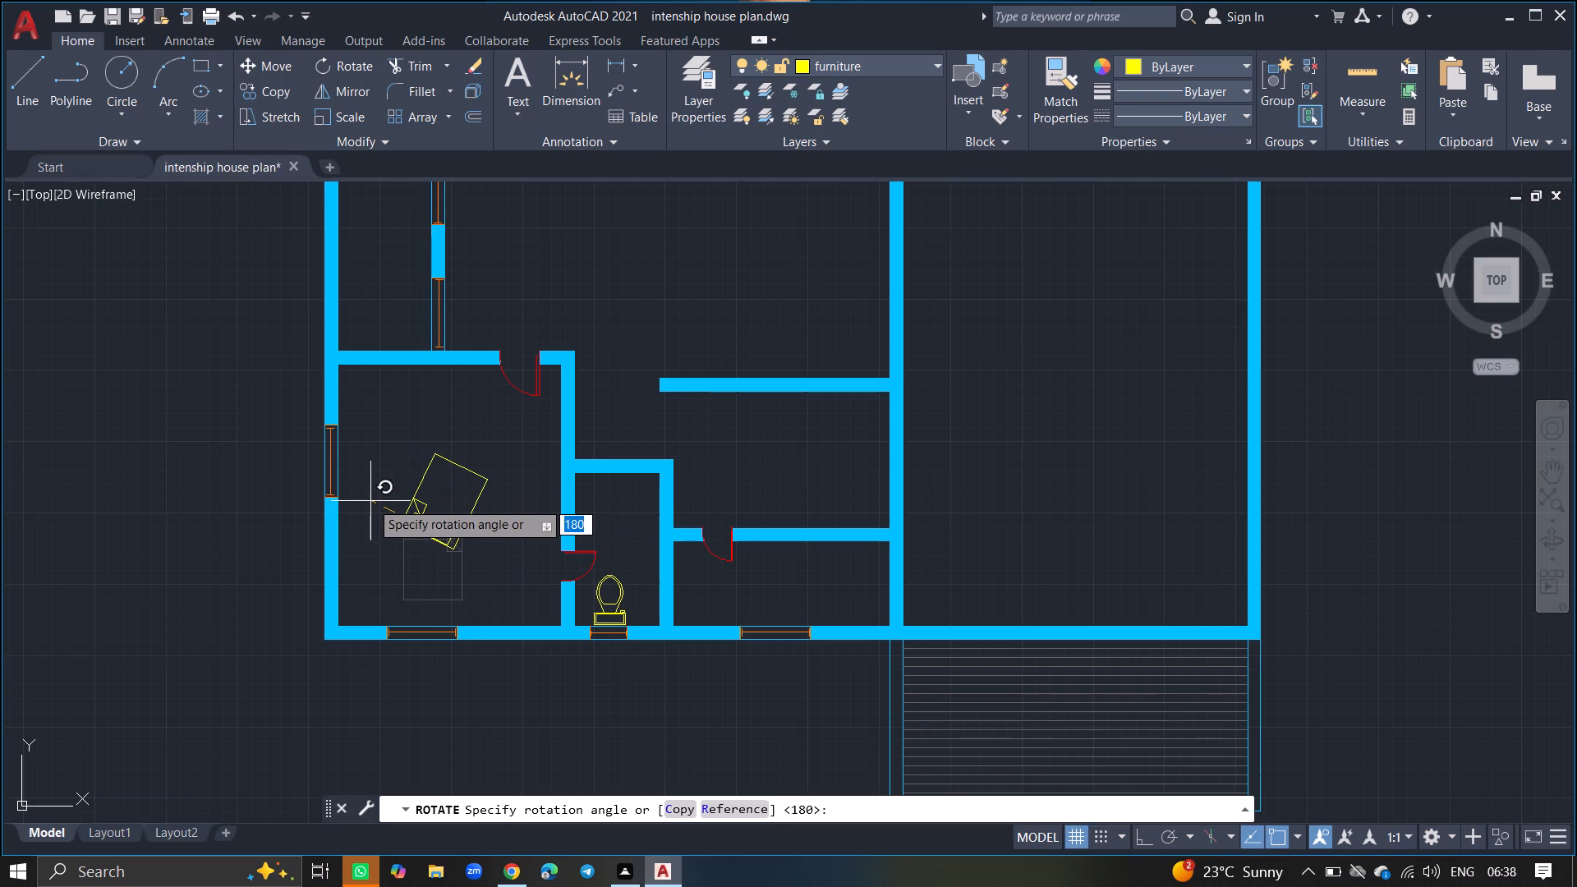
pyautogui.click(366, 529)
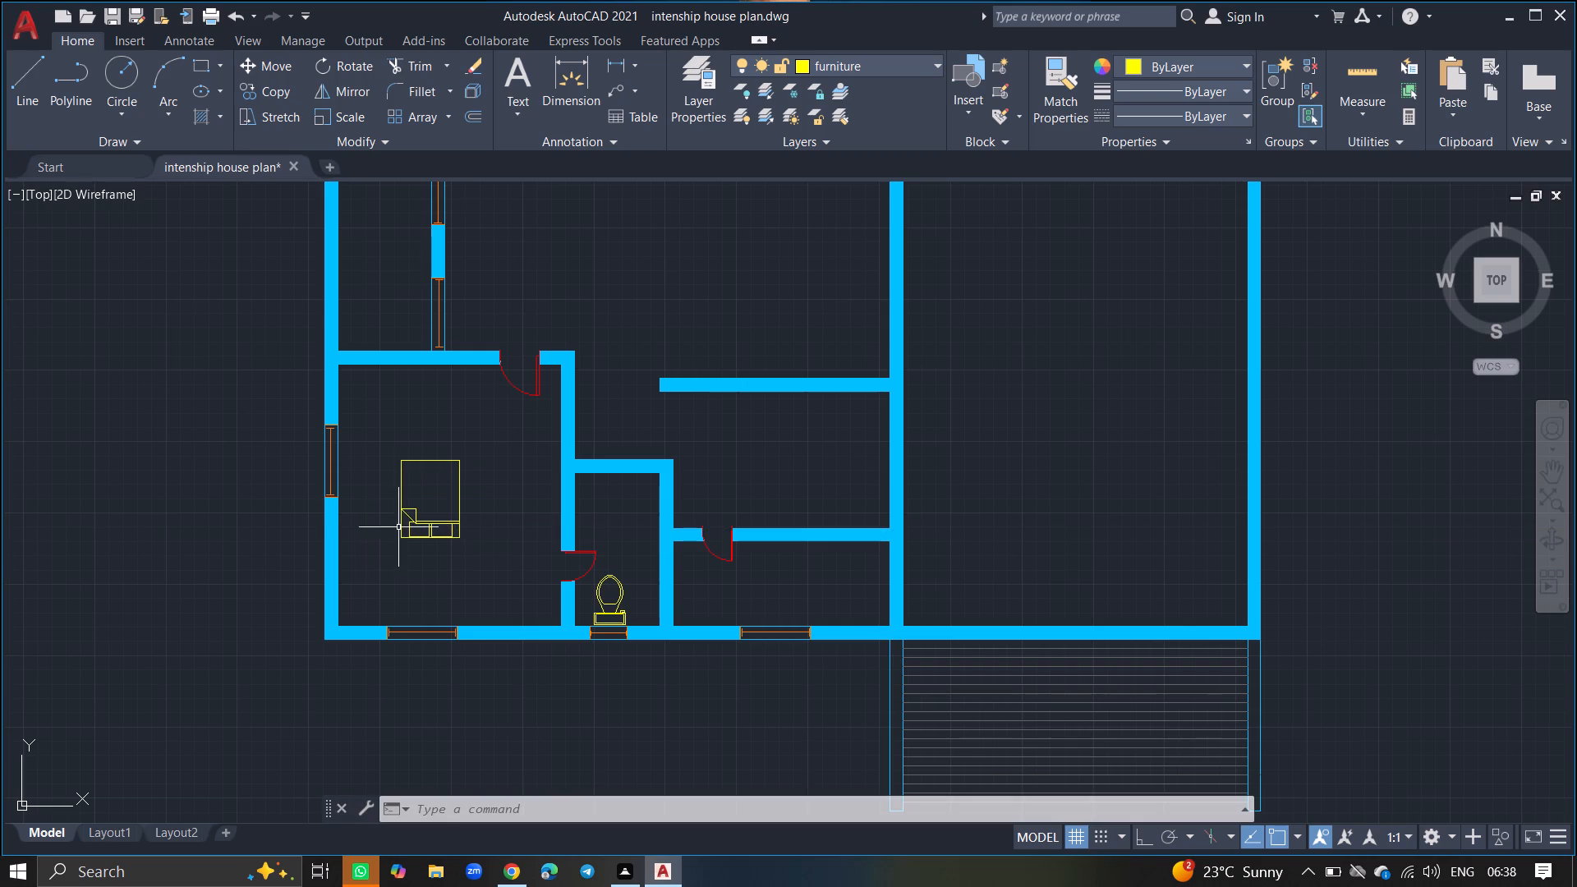
# Move the rotated bed to the southwest bedroom's south wall, with its head in front of the window.
pyautogui.moveTo(402, 526); pyautogui.dragTo(397, 581)
pyautogui.write('move')
pyautogui.press('Return')
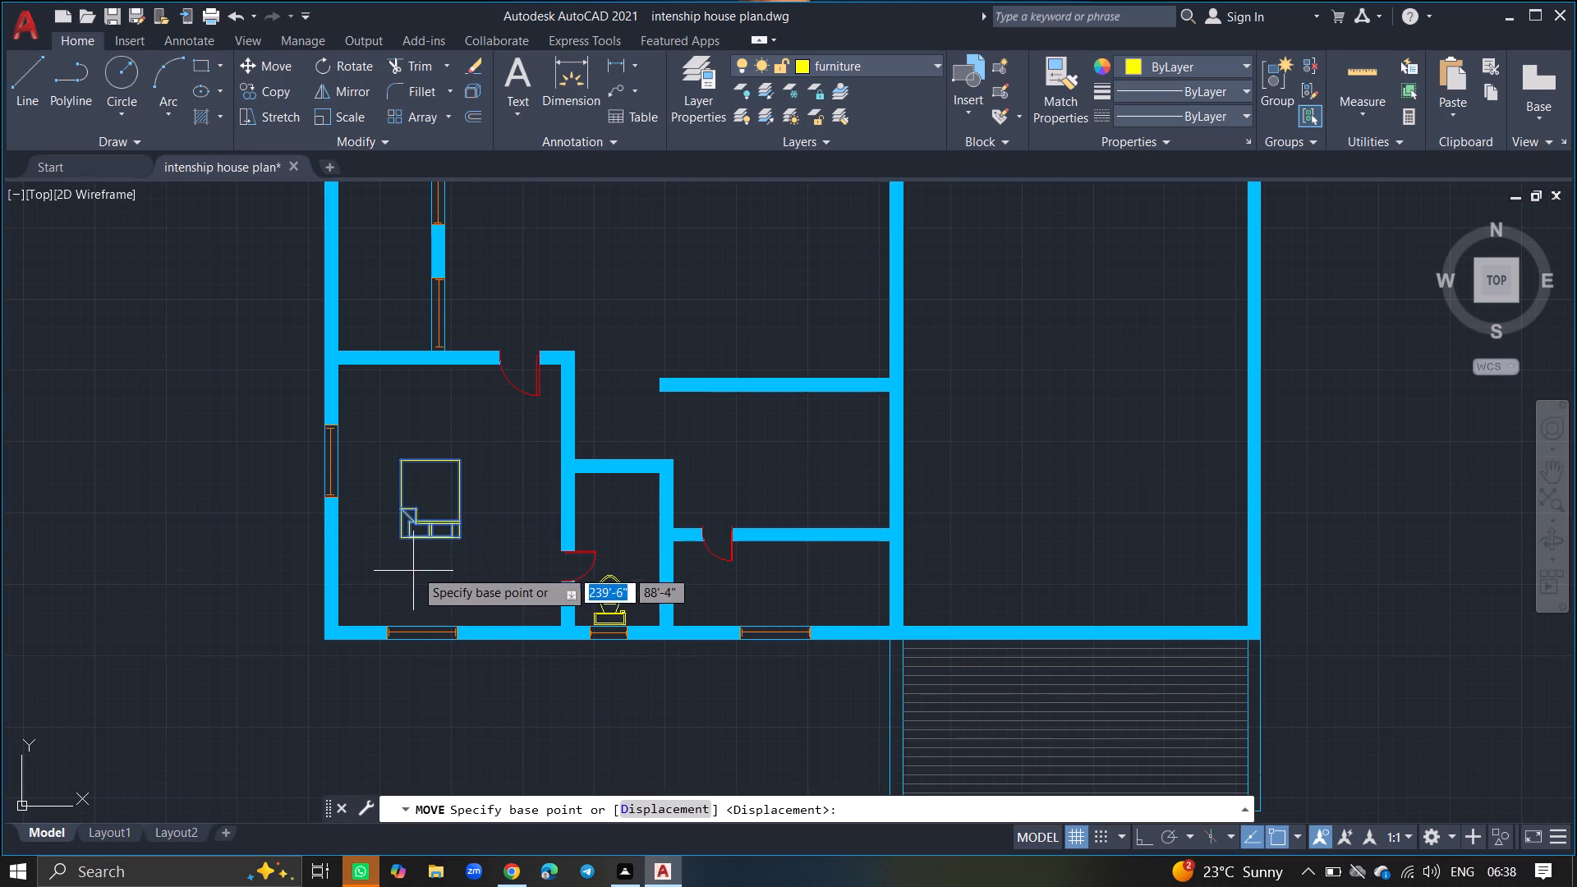
pyautogui.click(428, 524)
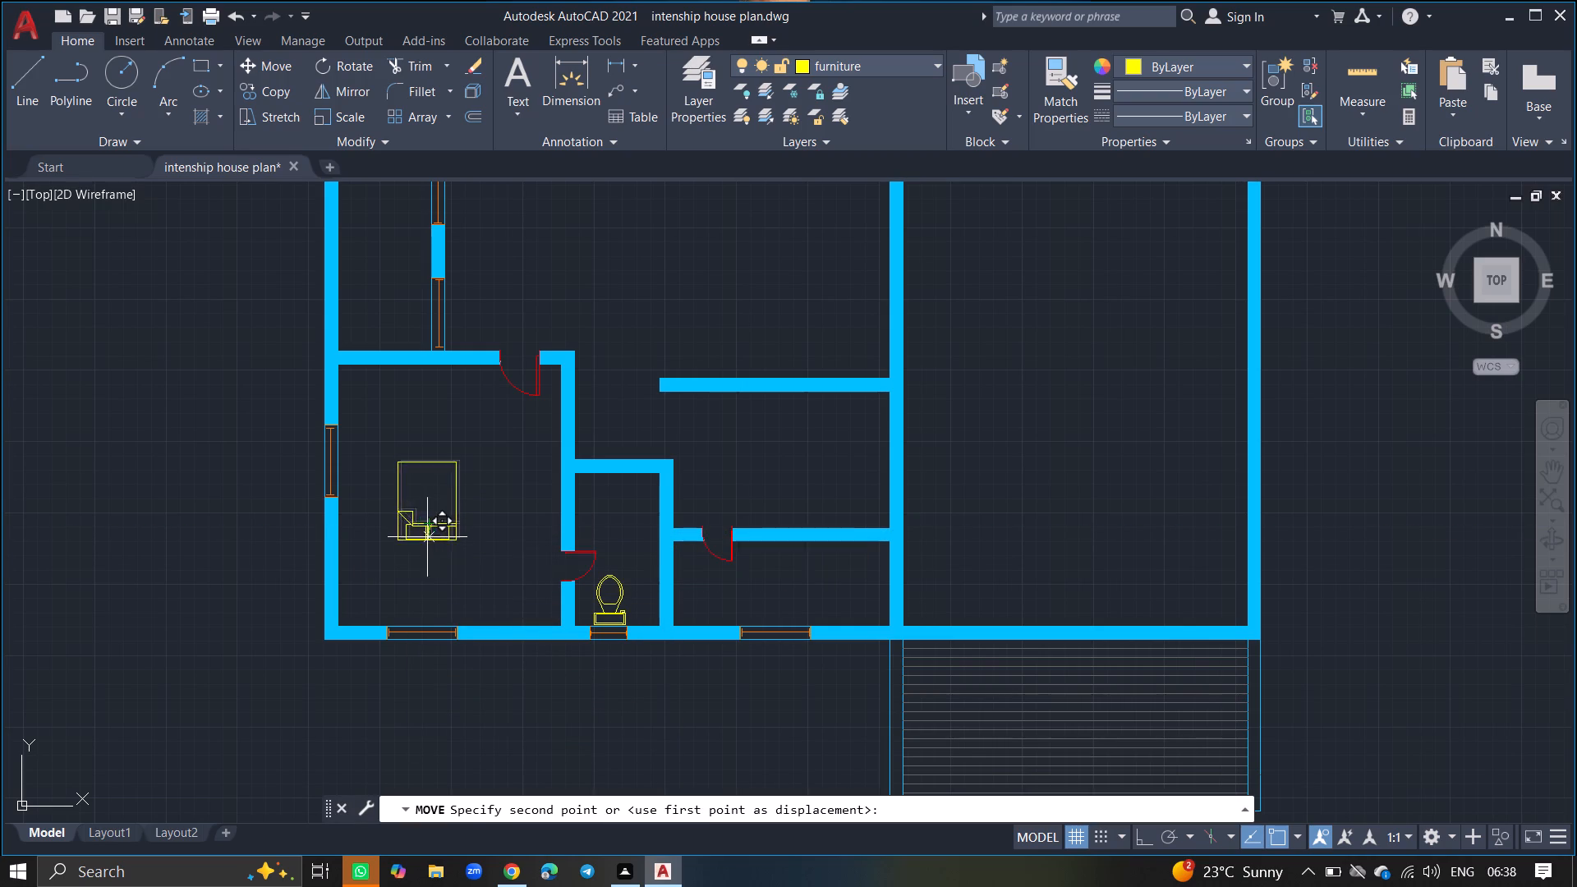
pyautogui.click(419, 603)
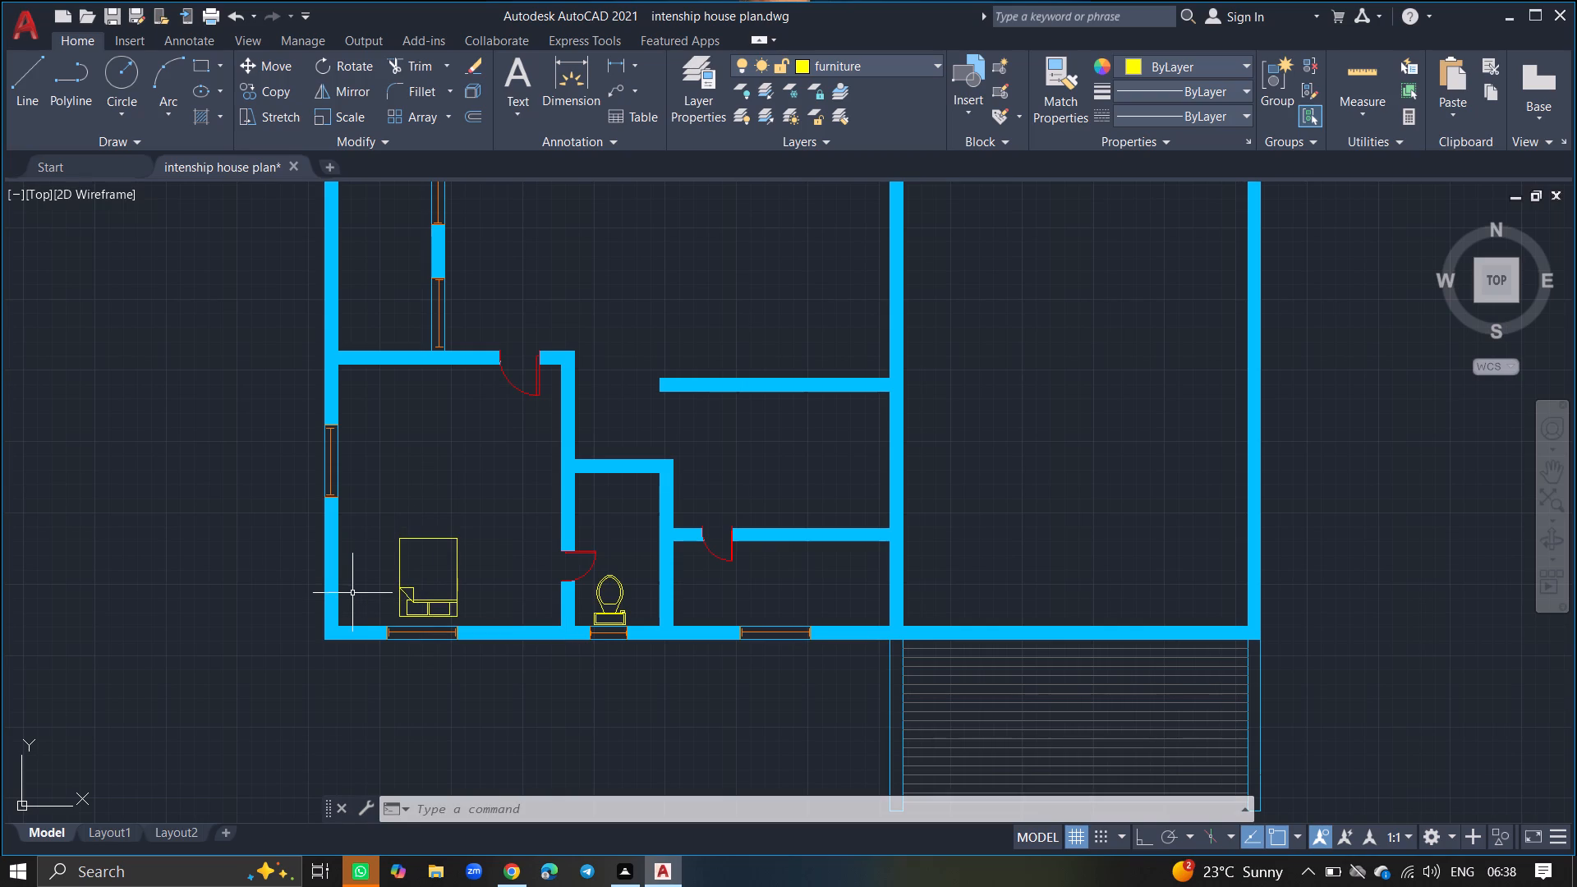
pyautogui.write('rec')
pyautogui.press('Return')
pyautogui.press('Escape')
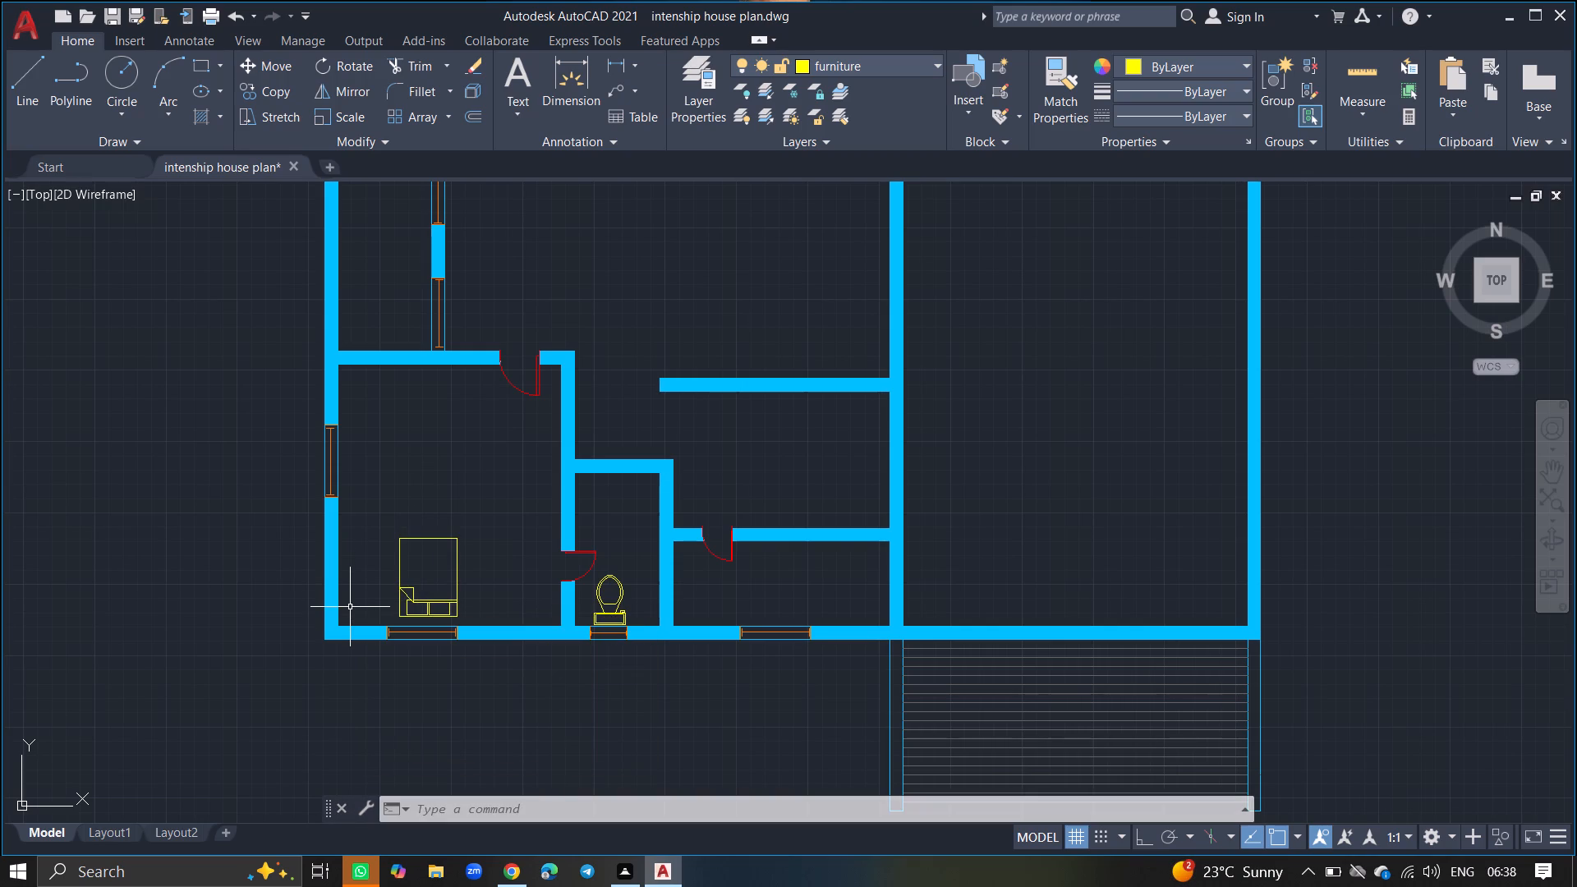
# Rotate the bed in the bedroom east of the north bathrooms 90° clockwise about its pillow edge, using Ortho, so its head faces east.
pyautogui.keyDown('ctrl'); pyautogui.scroll(-4, 350, 607); pyautogui.keyUp('ctrl')
pyautogui.keyDown('ctrl'); pyautogui.scroll(6, 418, 508); pyautogui.keyUp('ctrl')
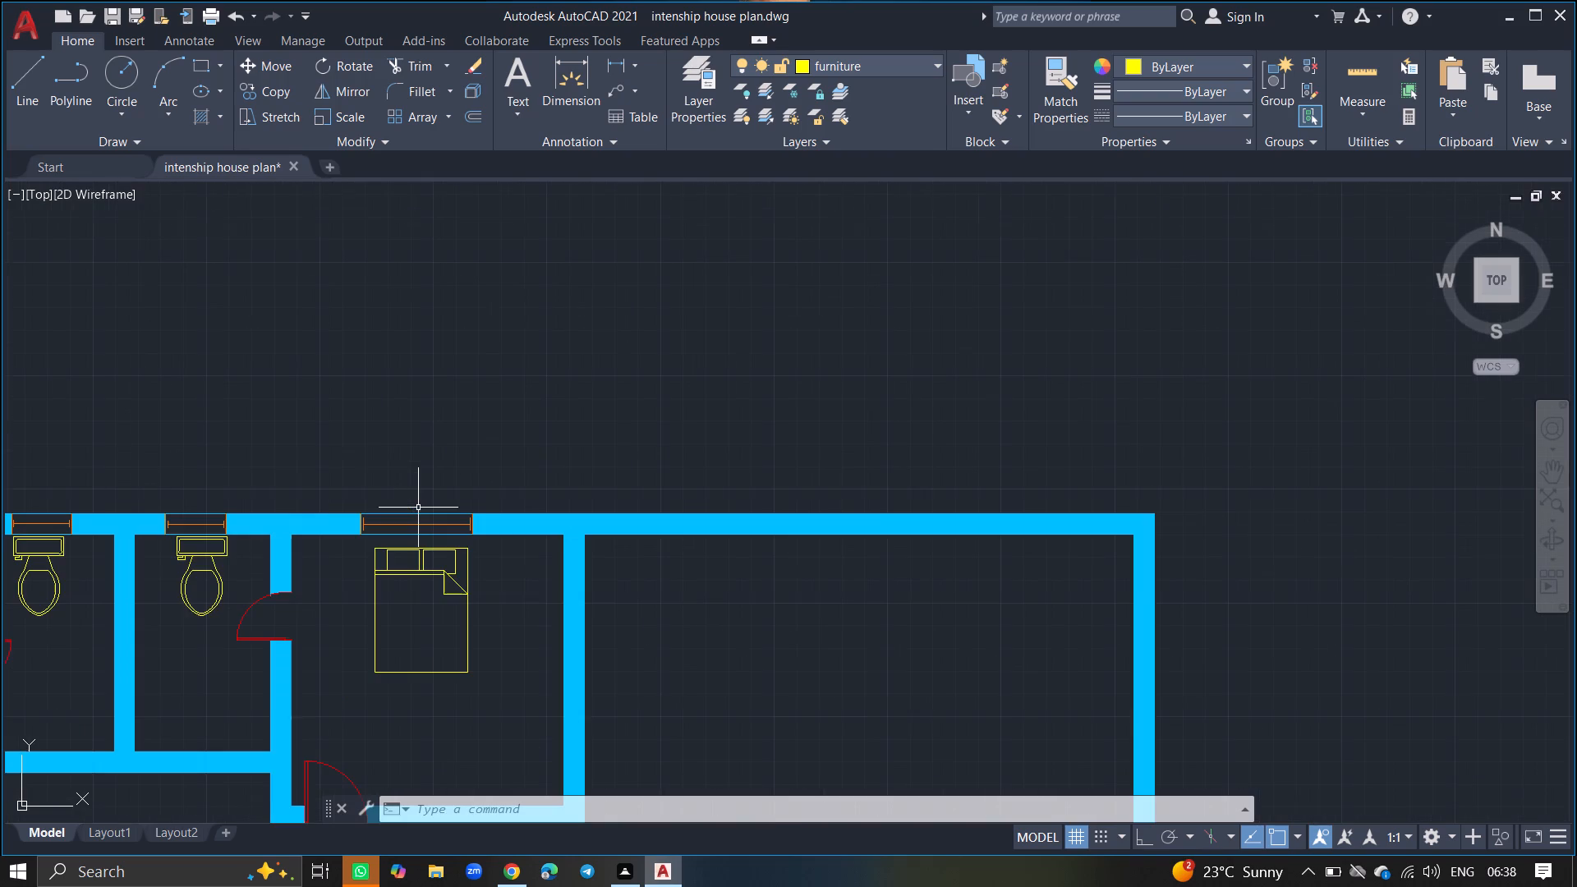
pyautogui.click(416, 555)
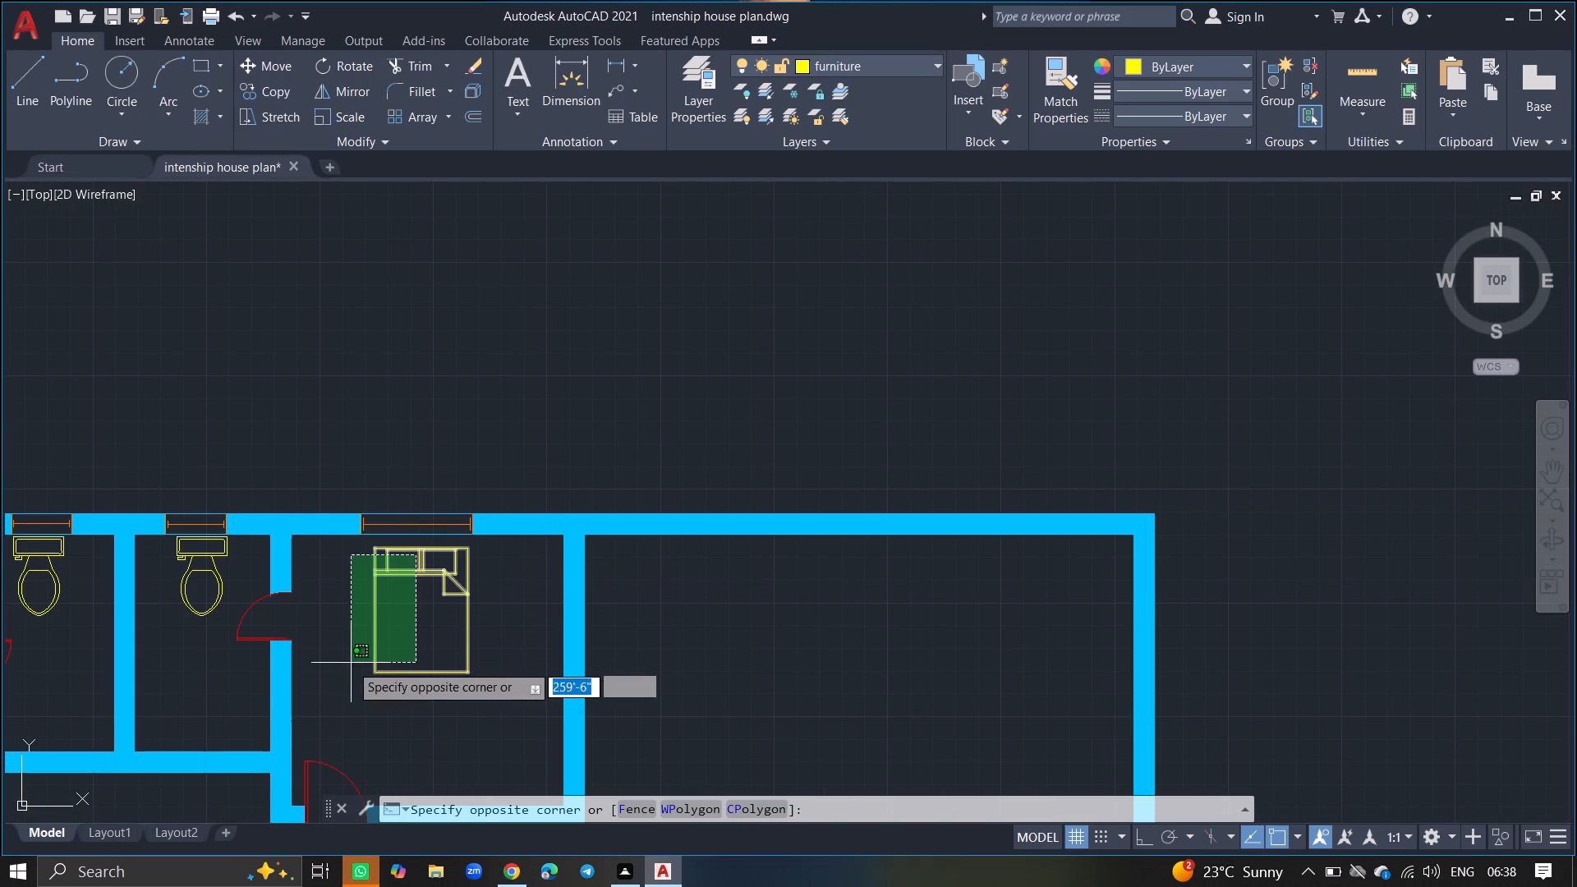
pyautogui.click(350, 664)
pyautogui.write('ro')
pyautogui.press('Return')
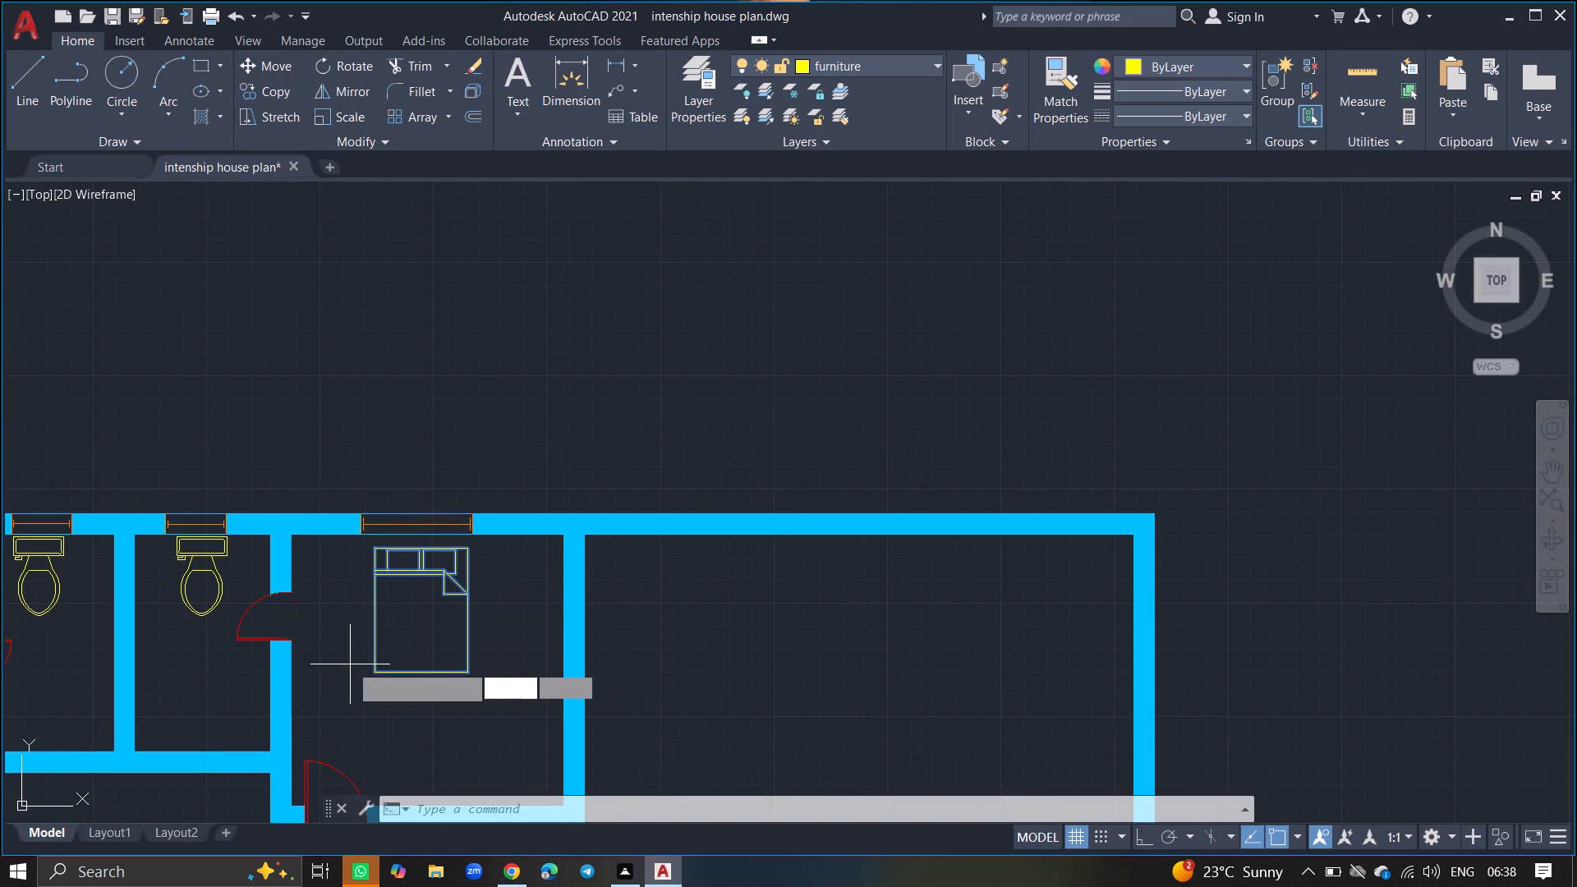
pyautogui.click(425, 571)
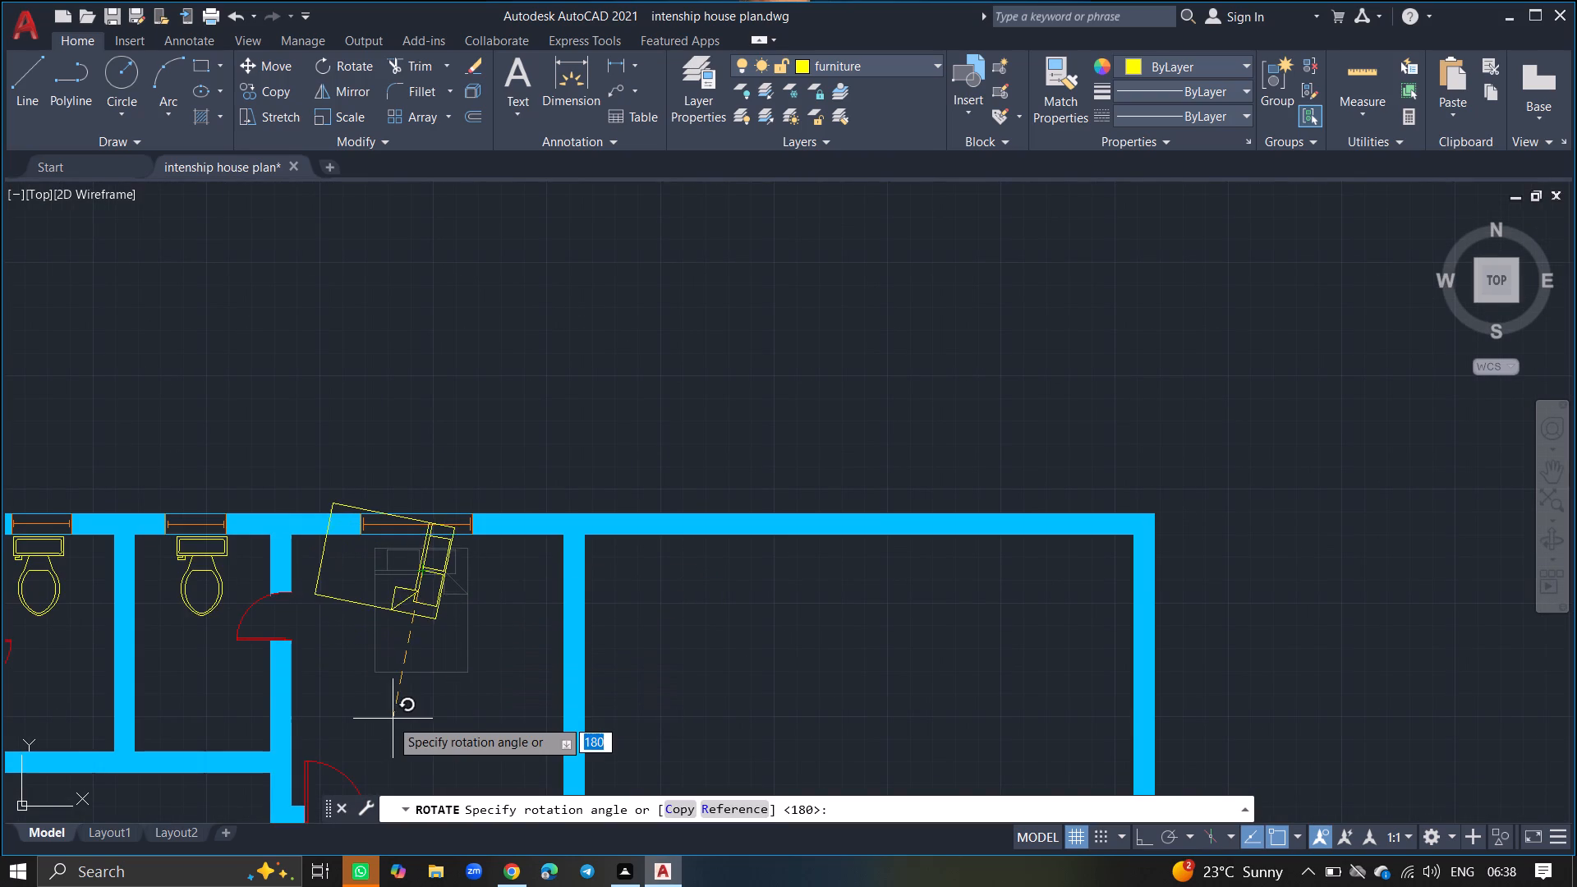
pyautogui.press('F8')
pyautogui.click(390, 719)
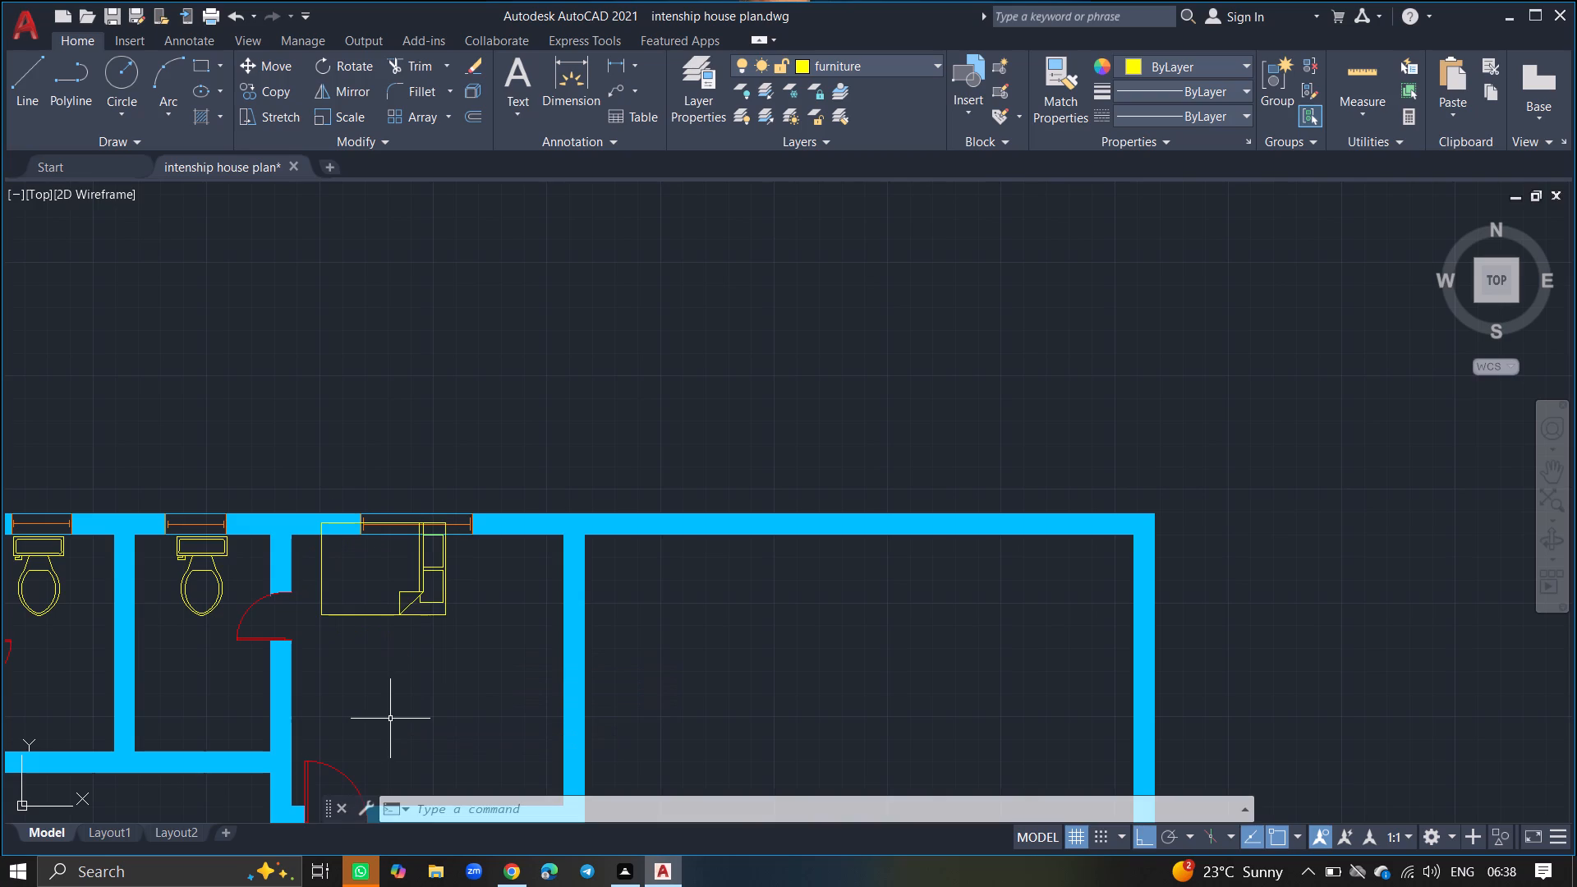
# Move the bed in the bedroom east of the north bathrooms against that room's east wall, south of the window, with Ortho off.
pyautogui.moveTo(421, 601); pyautogui.dragTo(416, 673)
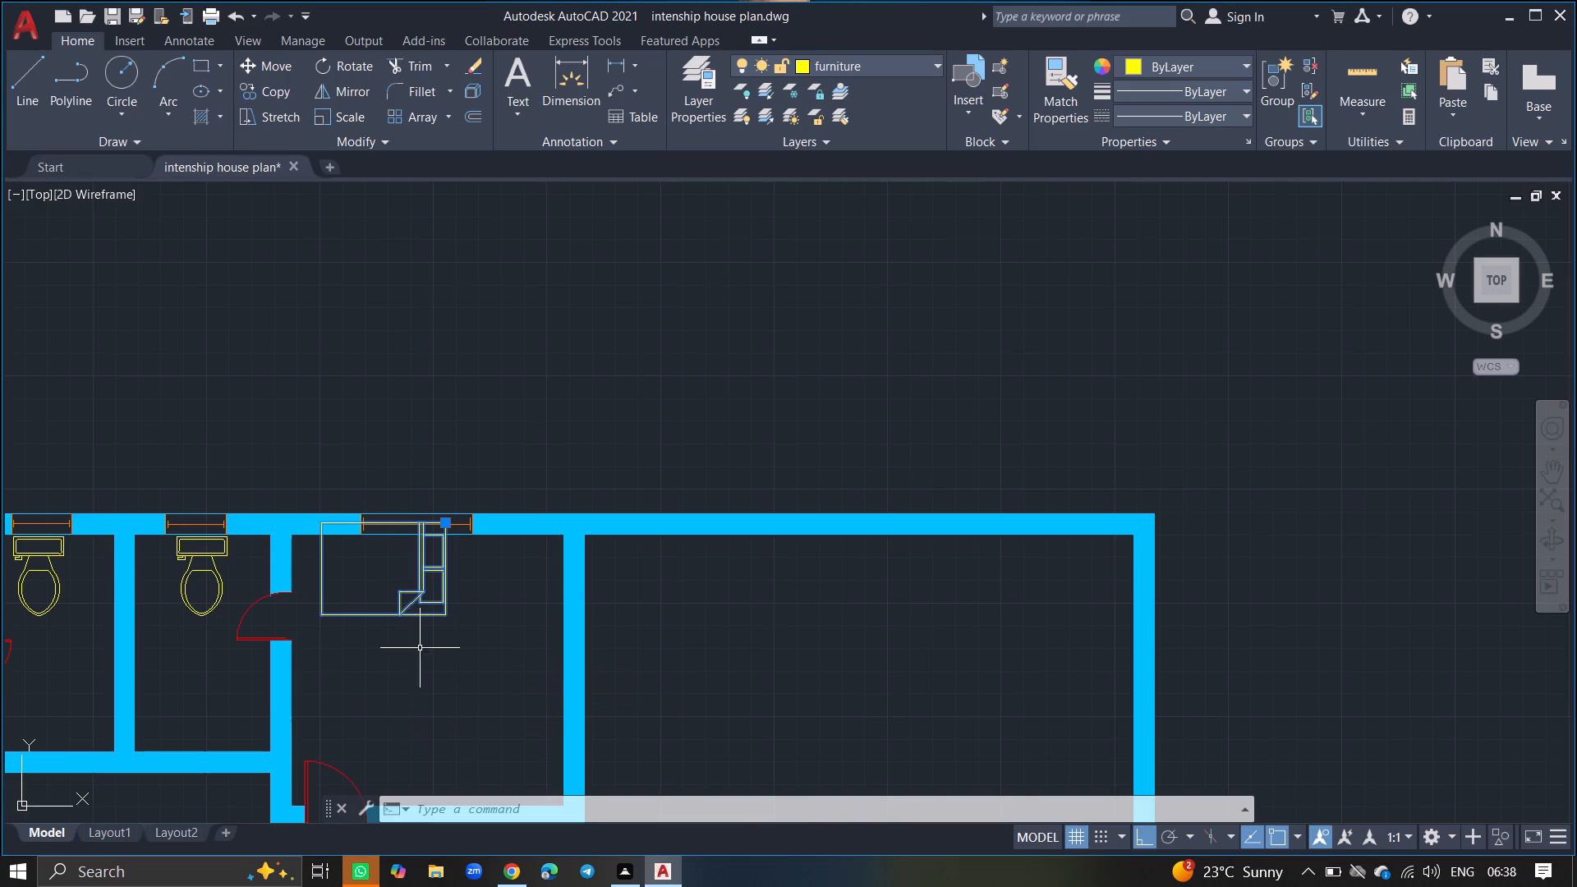
pyautogui.moveTo(416, 673); pyautogui.dragTo(413, 688)
pyautogui.write('move')
pyautogui.press('Return')
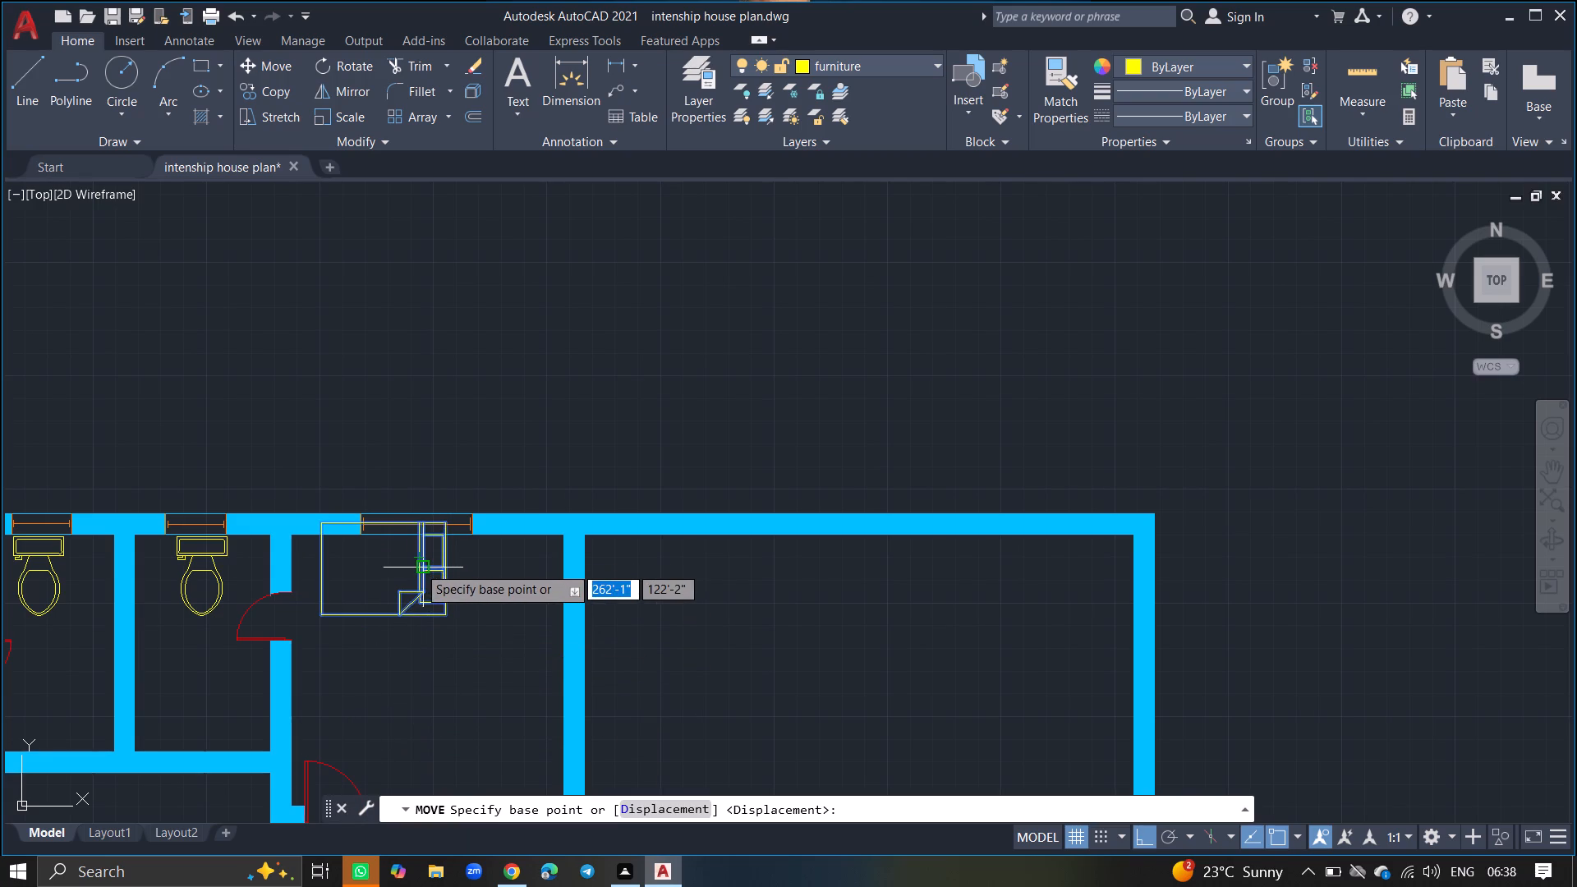
pyautogui.click(418, 567)
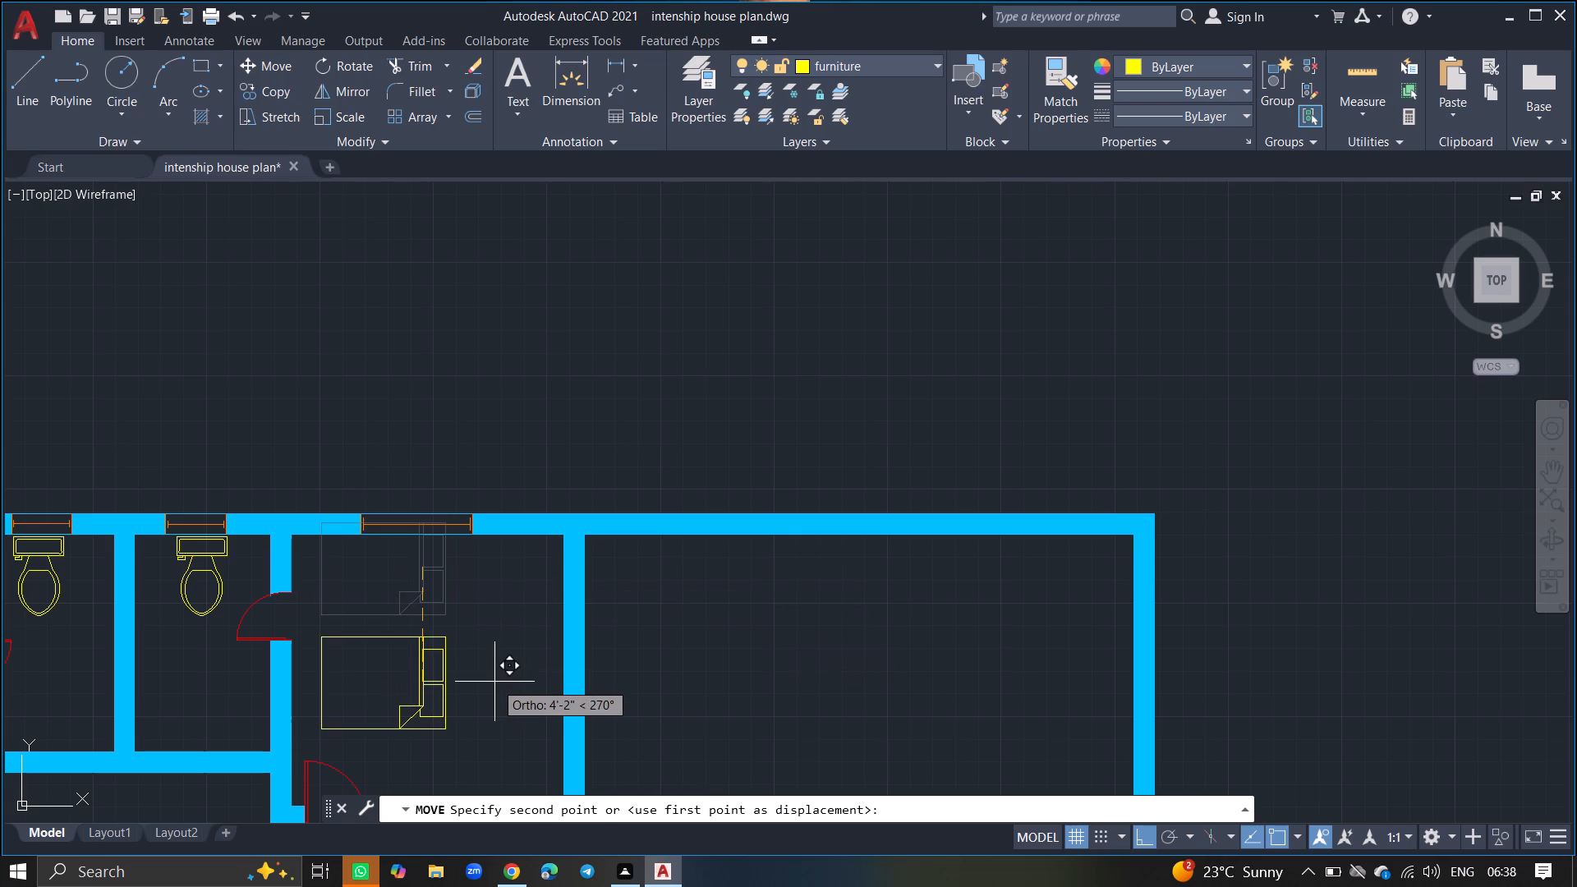
pyautogui.press('F8')
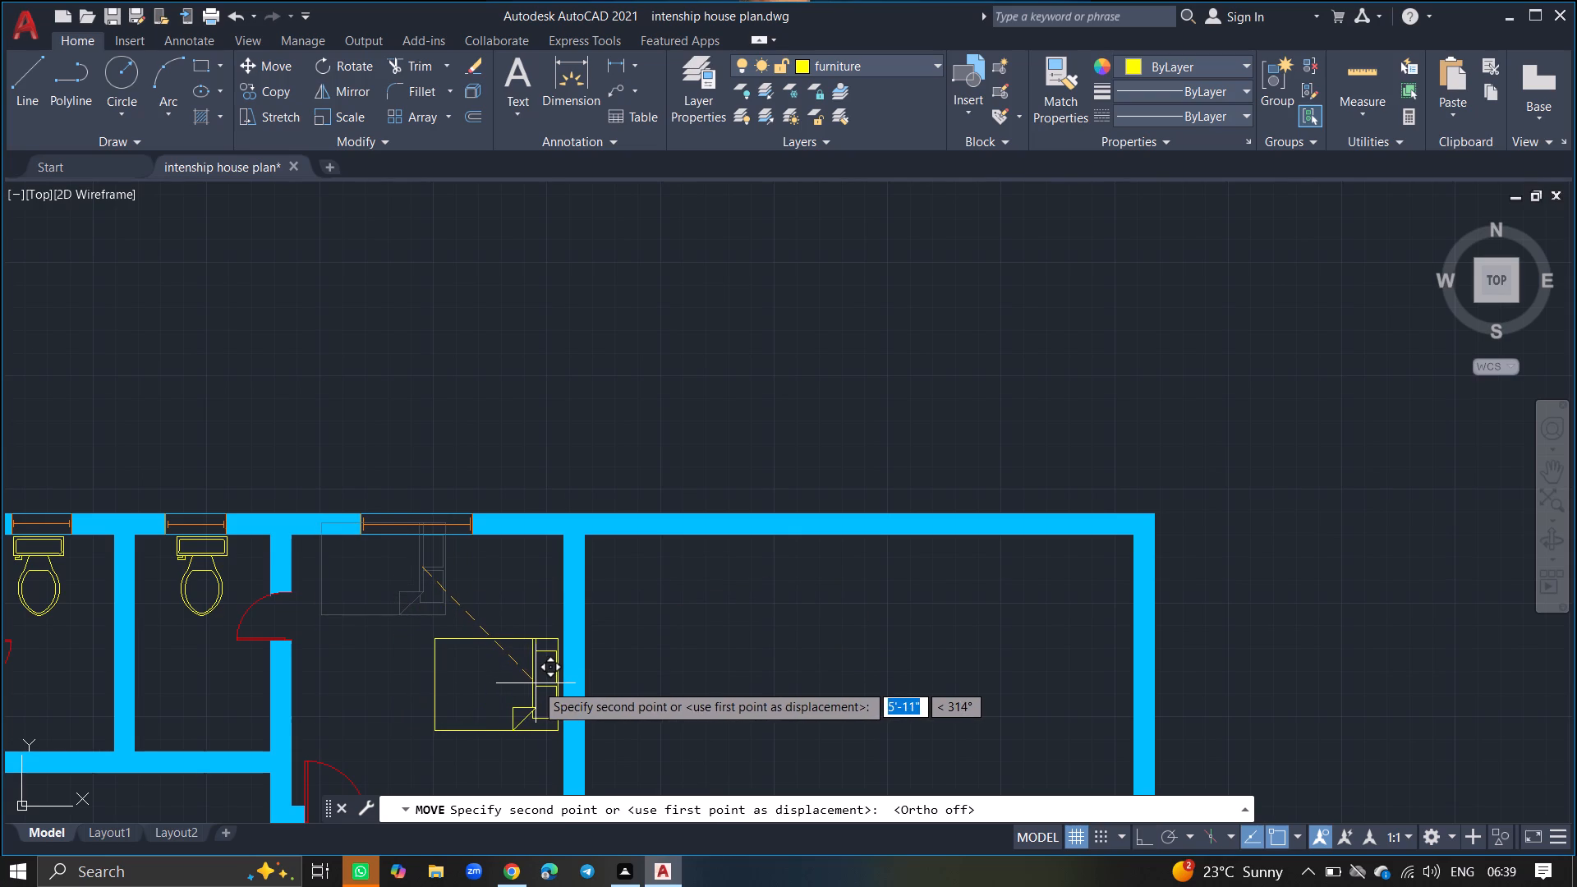
pyautogui.click(536, 683)
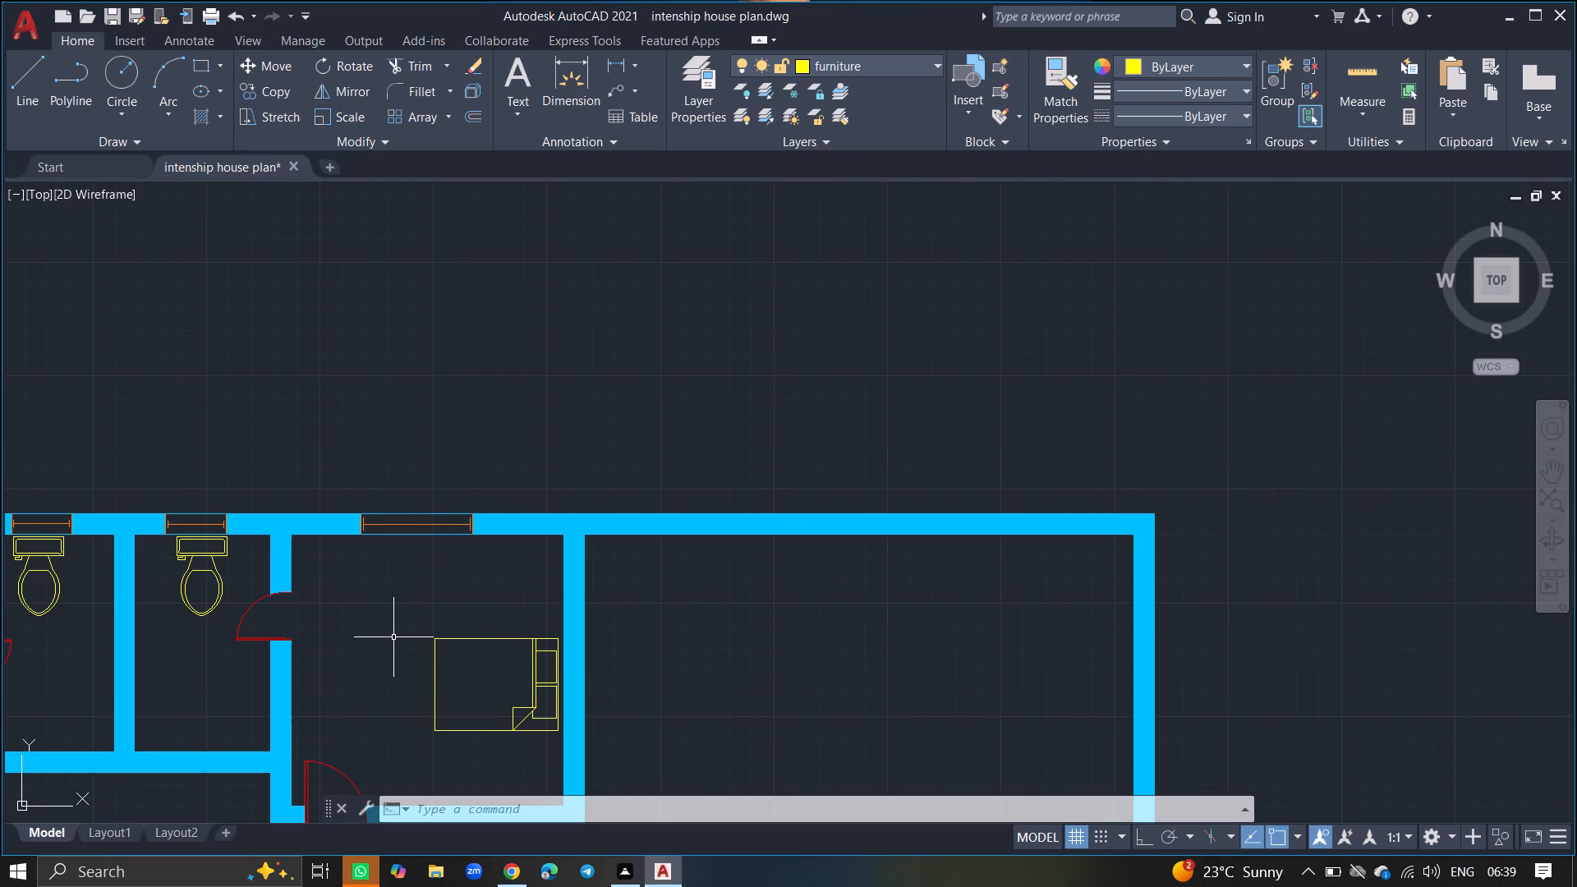
# Draw a wardrobe rectangle about 1'-7" wide and 5' long in the northwest bedroom's northwest corner, along the west wall.
pyautogui.write('rec')
pyautogui.press('Return')
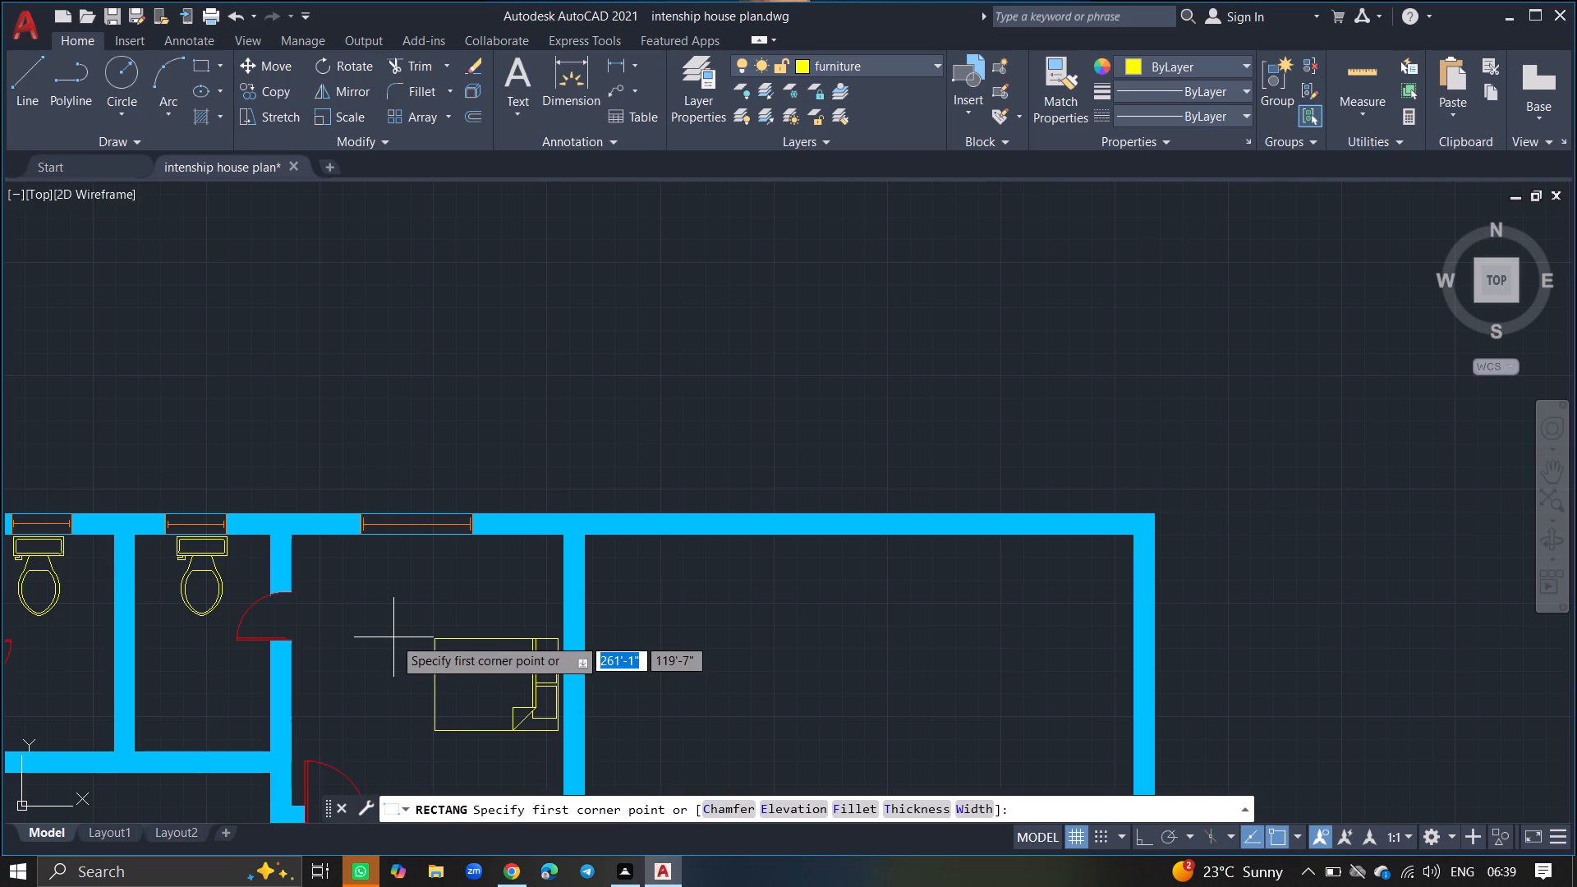
pyautogui.keyDown('ctrl'); pyautogui.scroll(-3, 393, 637); pyautogui.keyUp('ctrl')
pyautogui.keyDown('ctrl'); pyautogui.scroll(4, 228, 641); pyautogui.keyUp('ctrl')
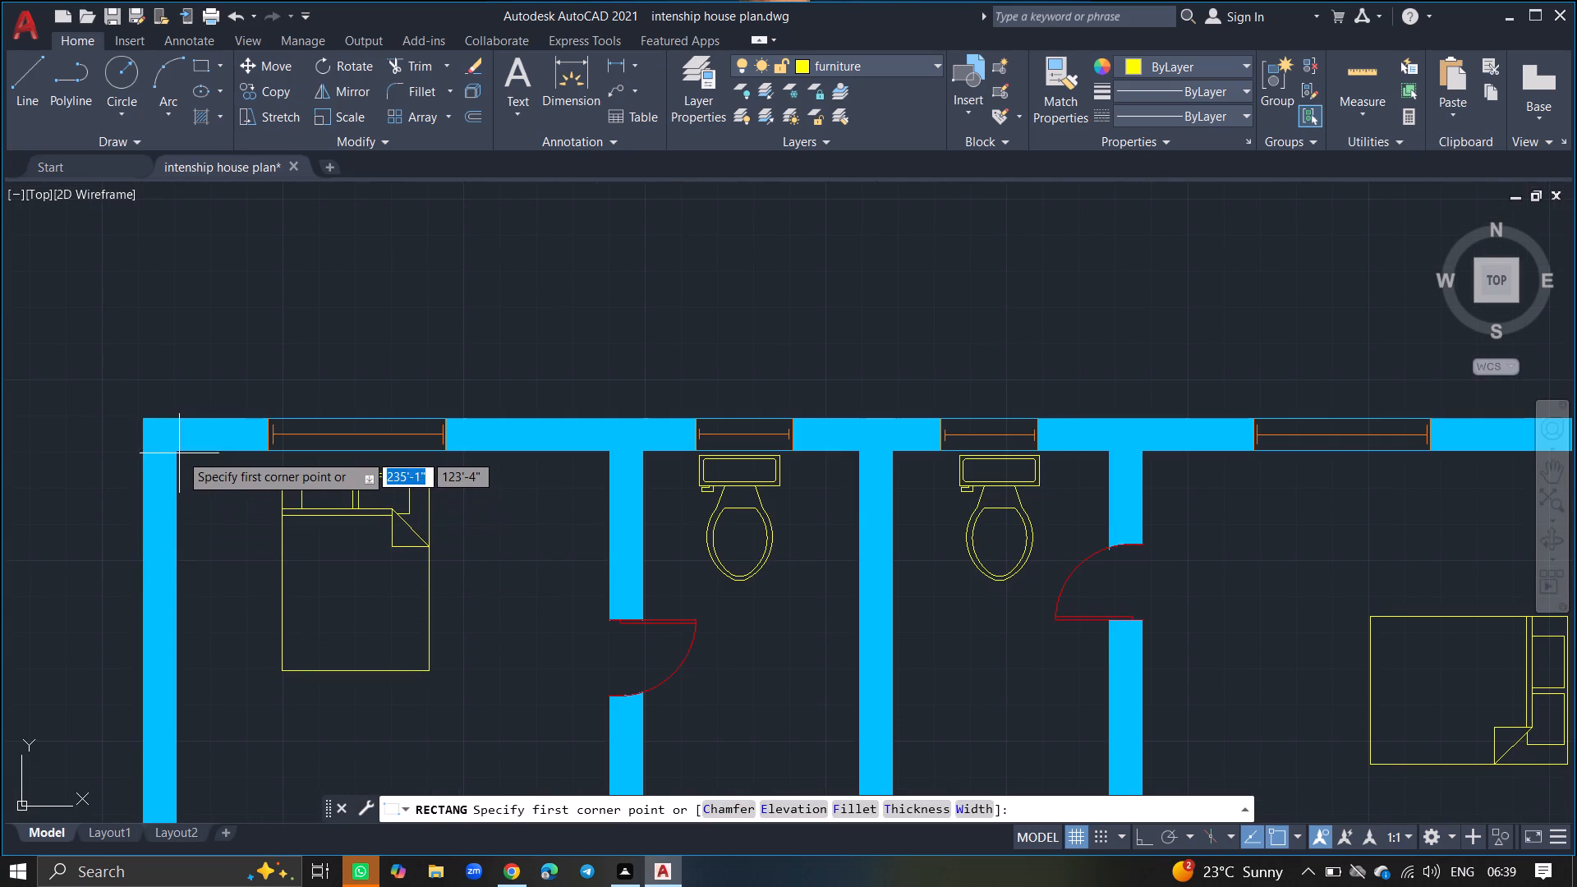
pyautogui.moveTo(181, 453); pyautogui.dragTo(231, 580)
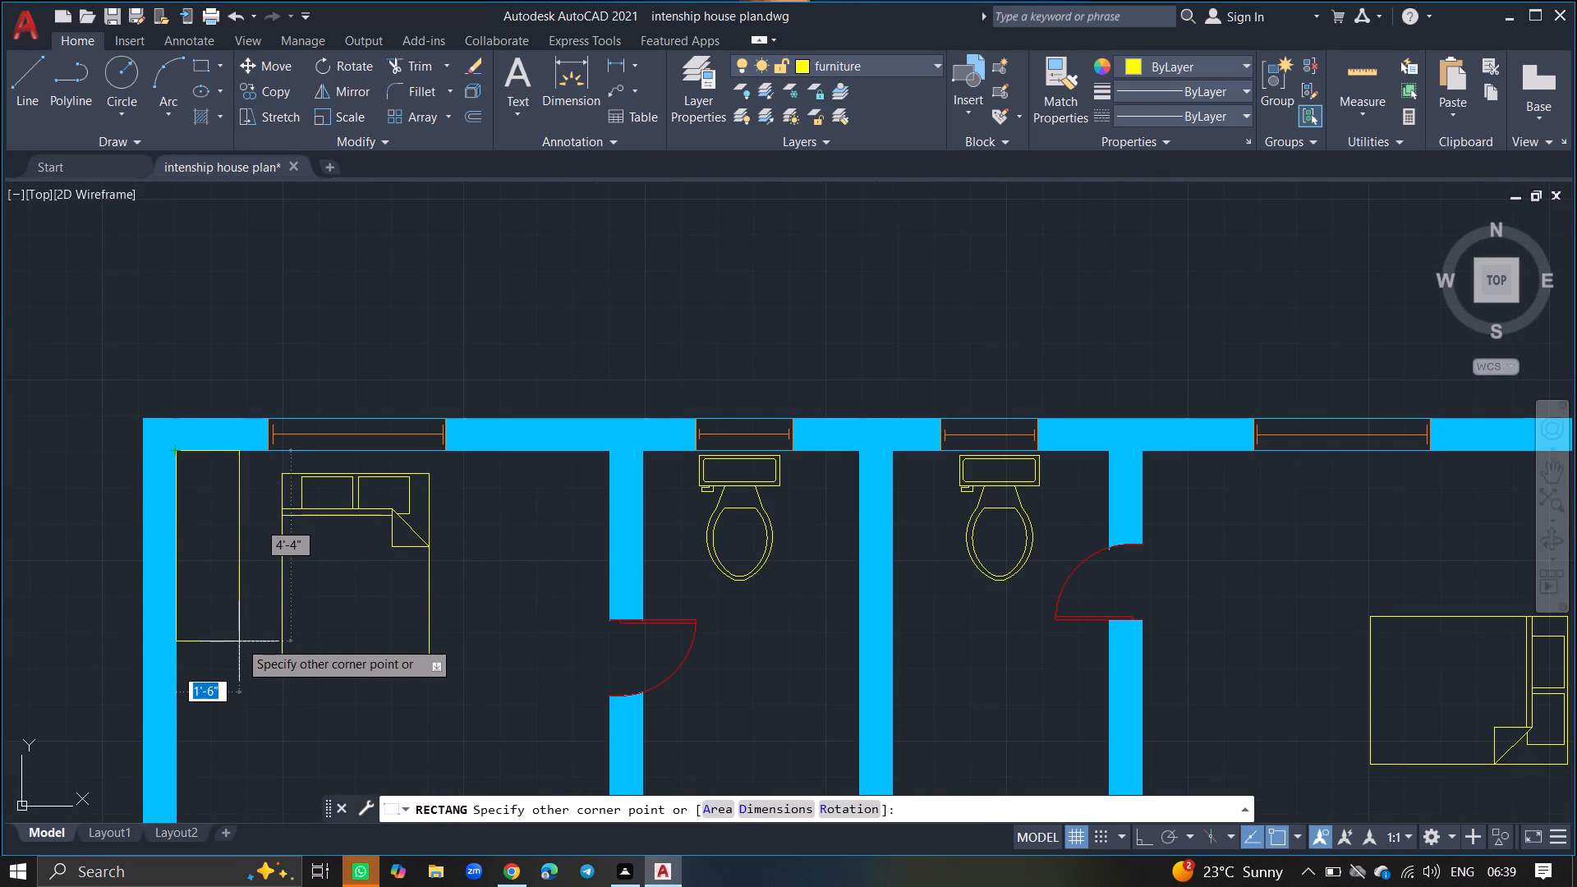
pyautogui.click(242, 684)
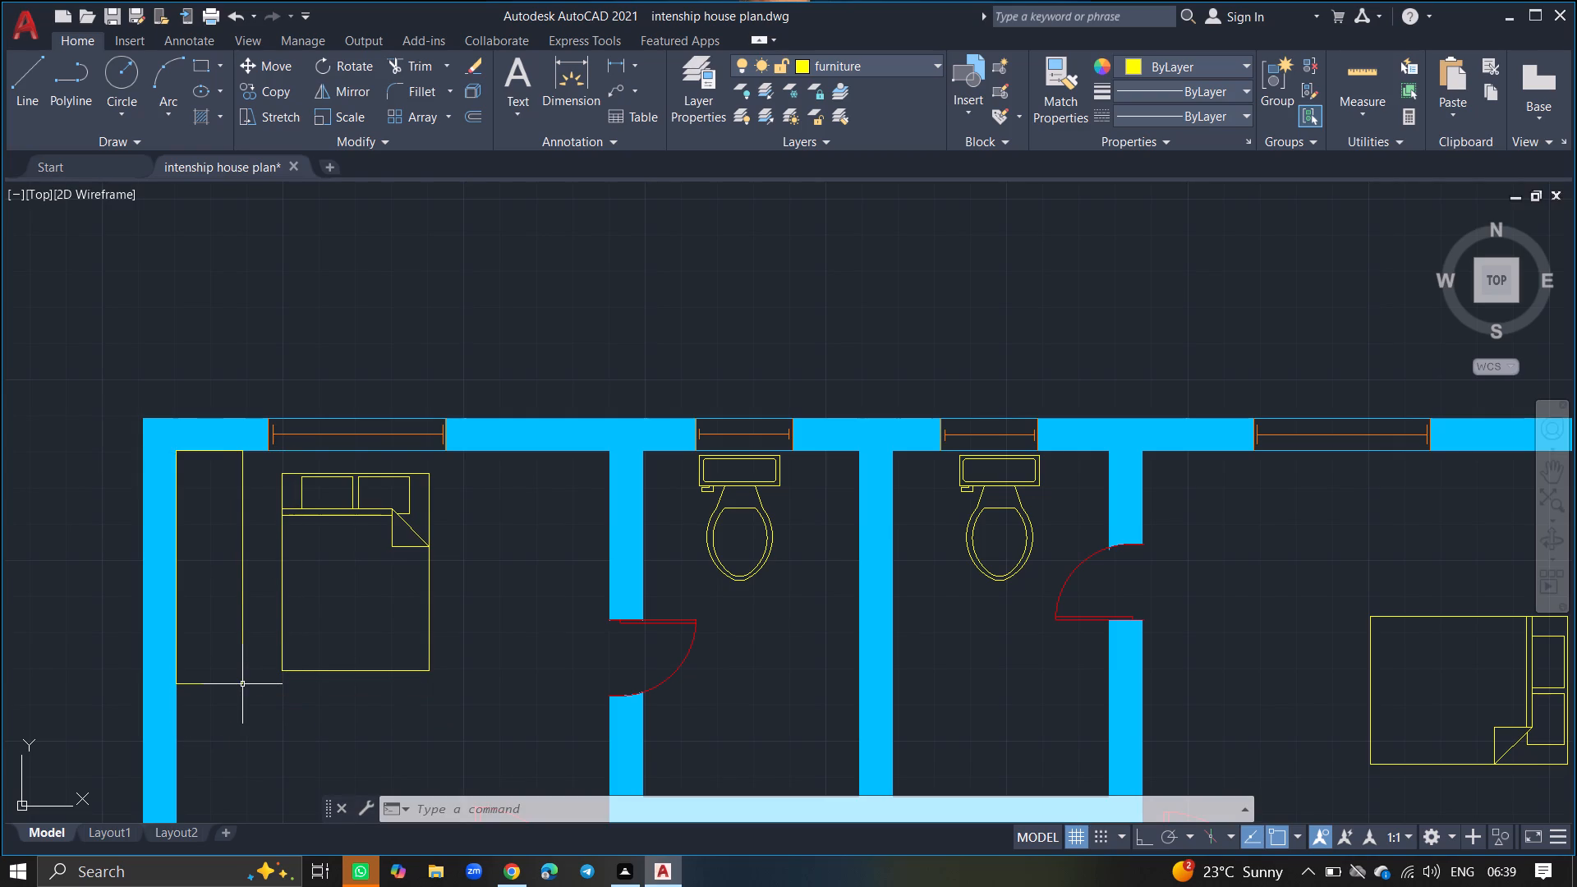
# Draw a lengthwise centre line through the wardrobe rectangle, from the midpoint of its north edge to the midpoint of its south edge.
pyautogui.press('l')
pyautogui.press('Return')
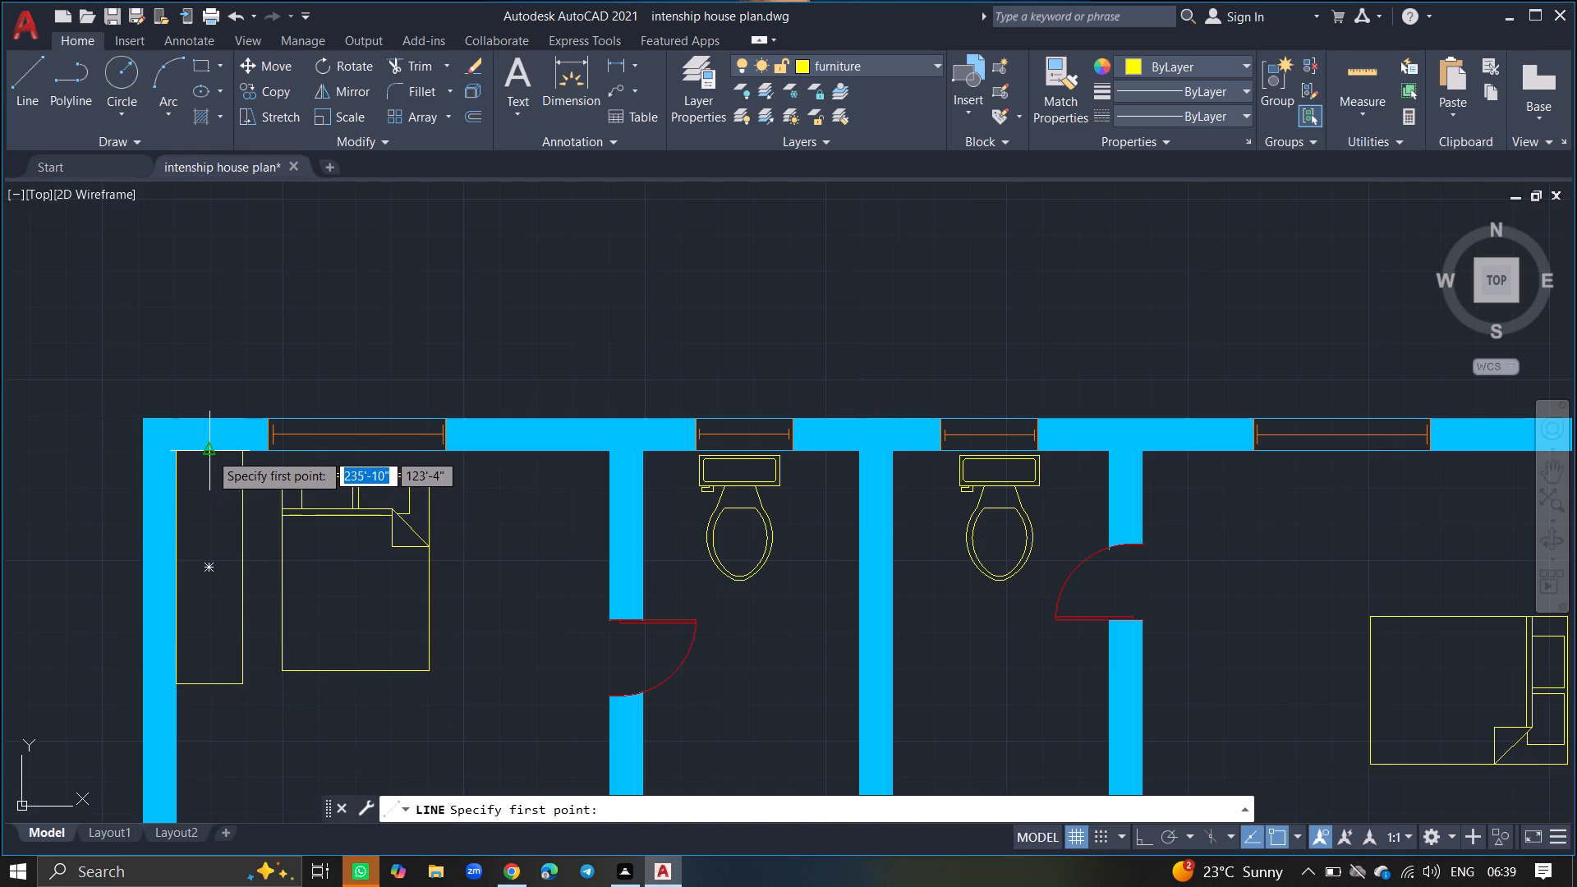
pyautogui.moveTo(208, 453); pyautogui.dragTo(209, 610)
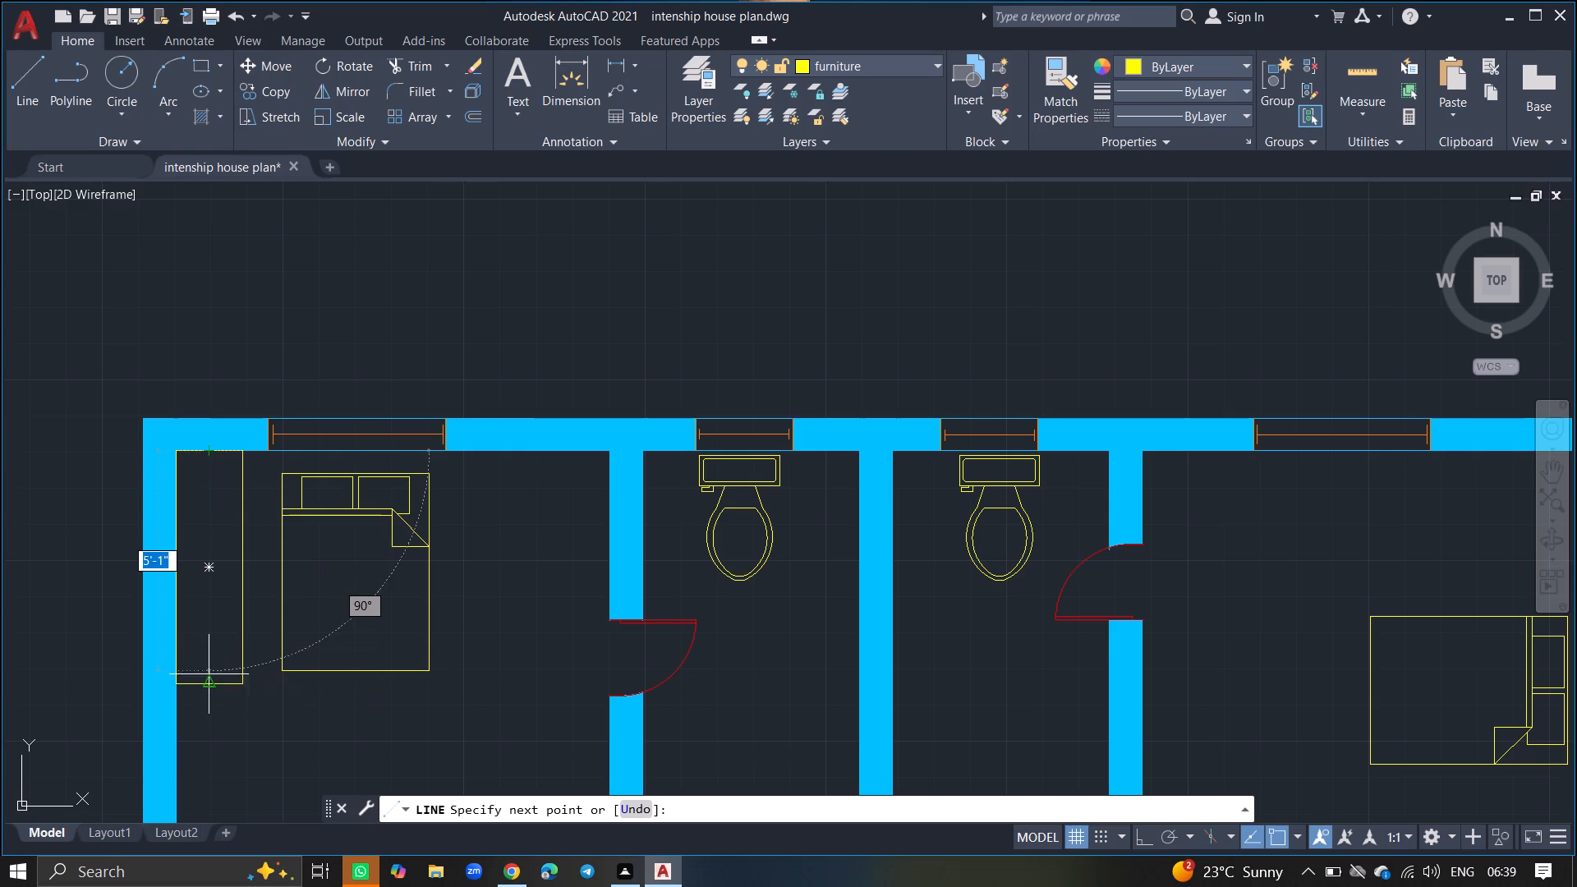
pyautogui.click(209, 682)
pyautogui.press('Return')
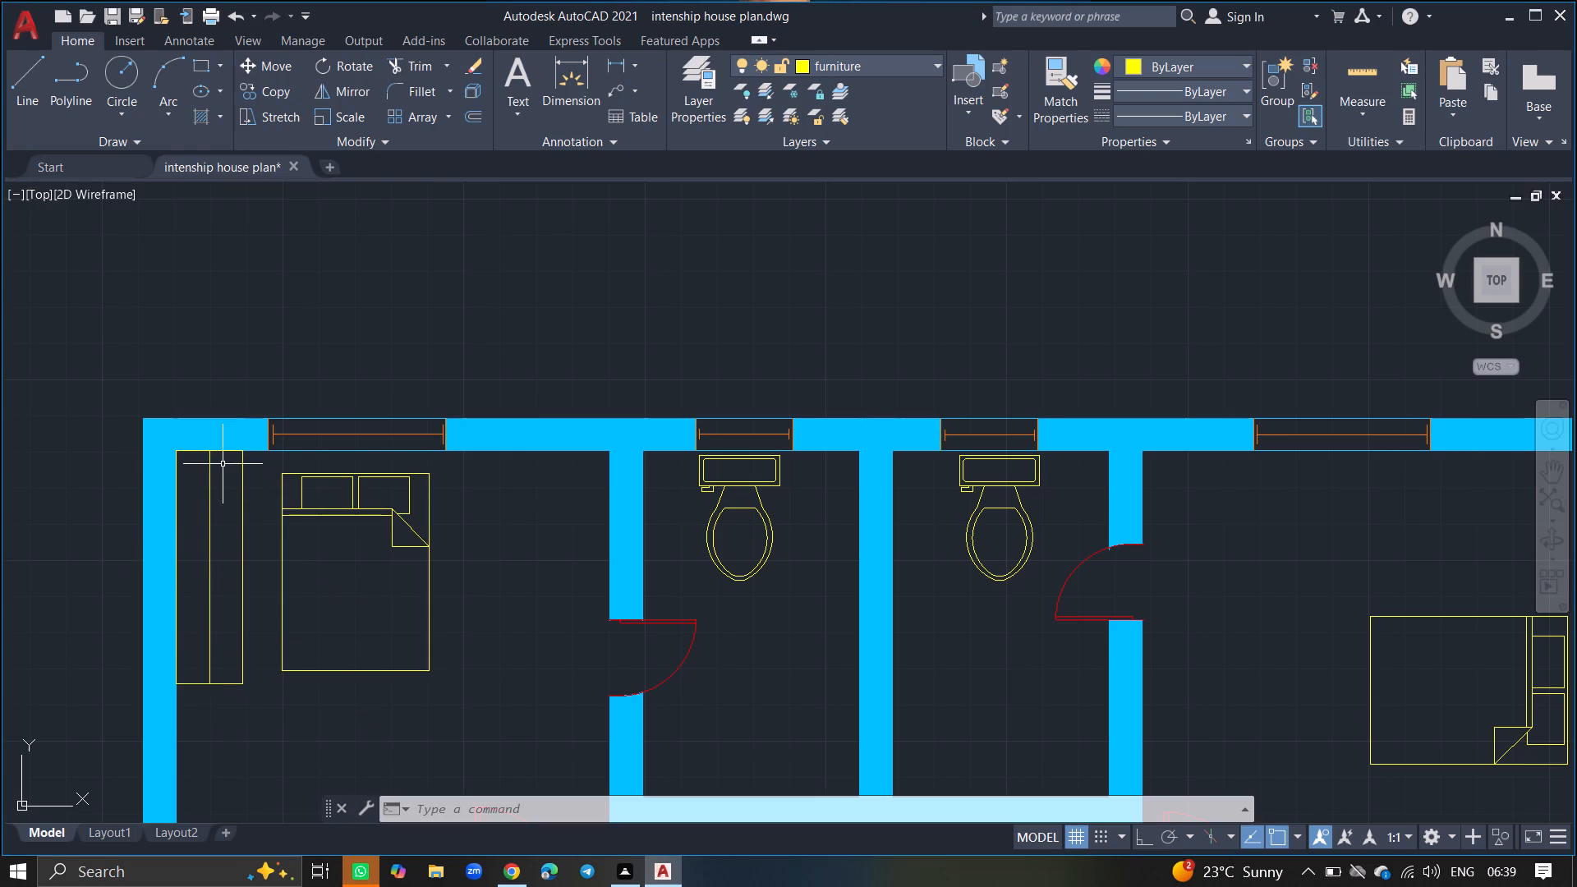
# Draw a diagonal hanger line about 8" long across the wardrobe's centre line, near its north end.
pyautogui.press('l')
pyautogui.press('Return')
pyautogui.keyDown('ctrl'); pyautogui.scroll(1, 223, 464); pyautogui.keyUp('ctrl')
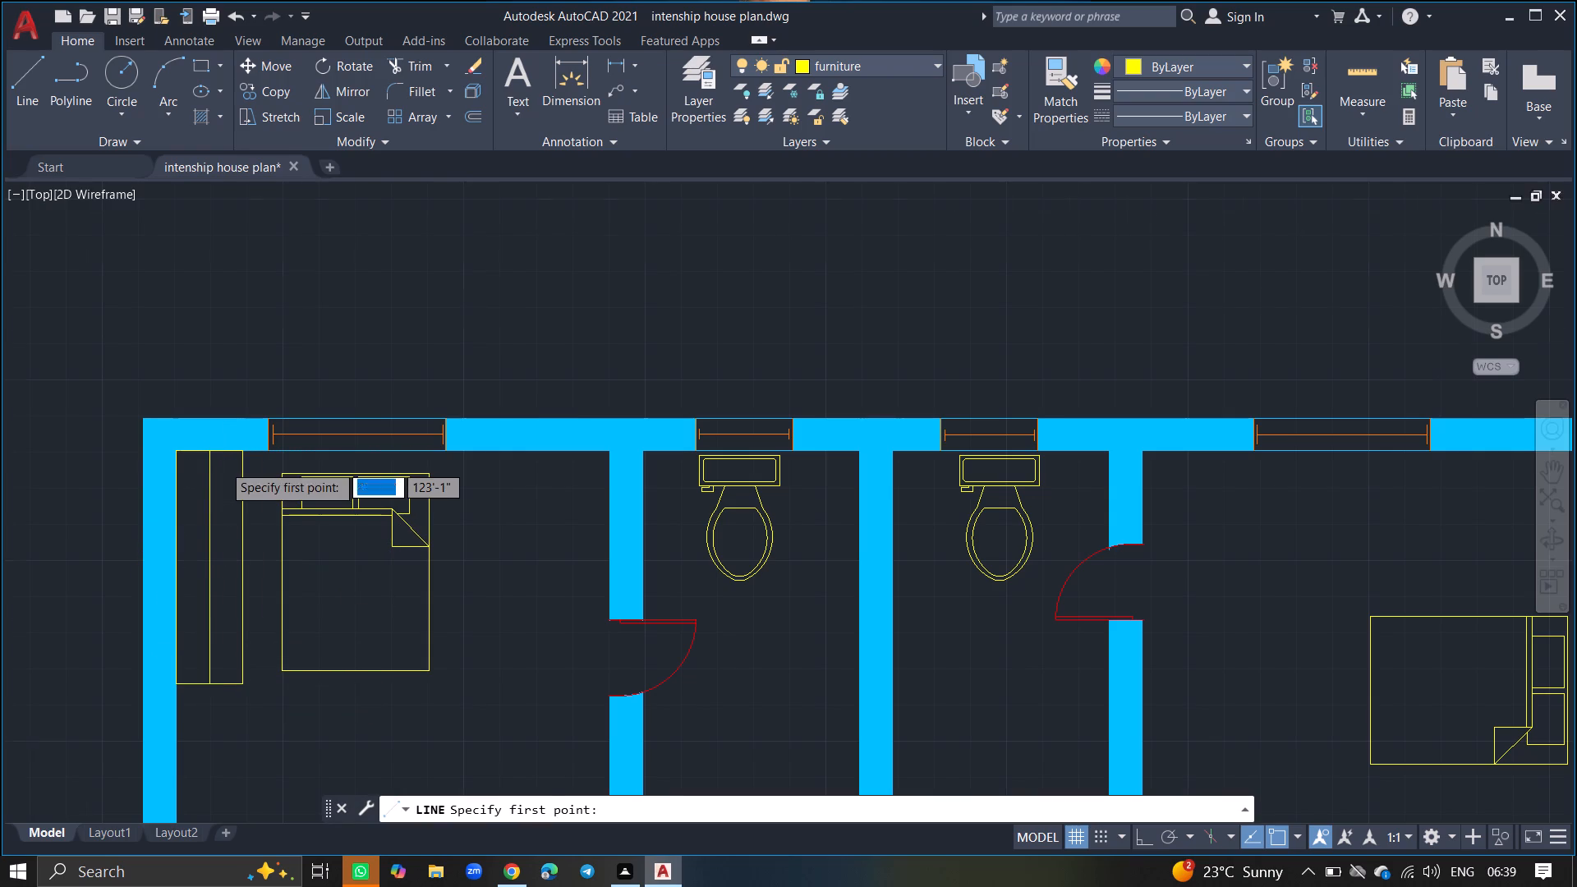
pyautogui.keyDown('ctrl'); pyautogui.scroll(1, 223, 464); pyautogui.keyUp('ctrl')
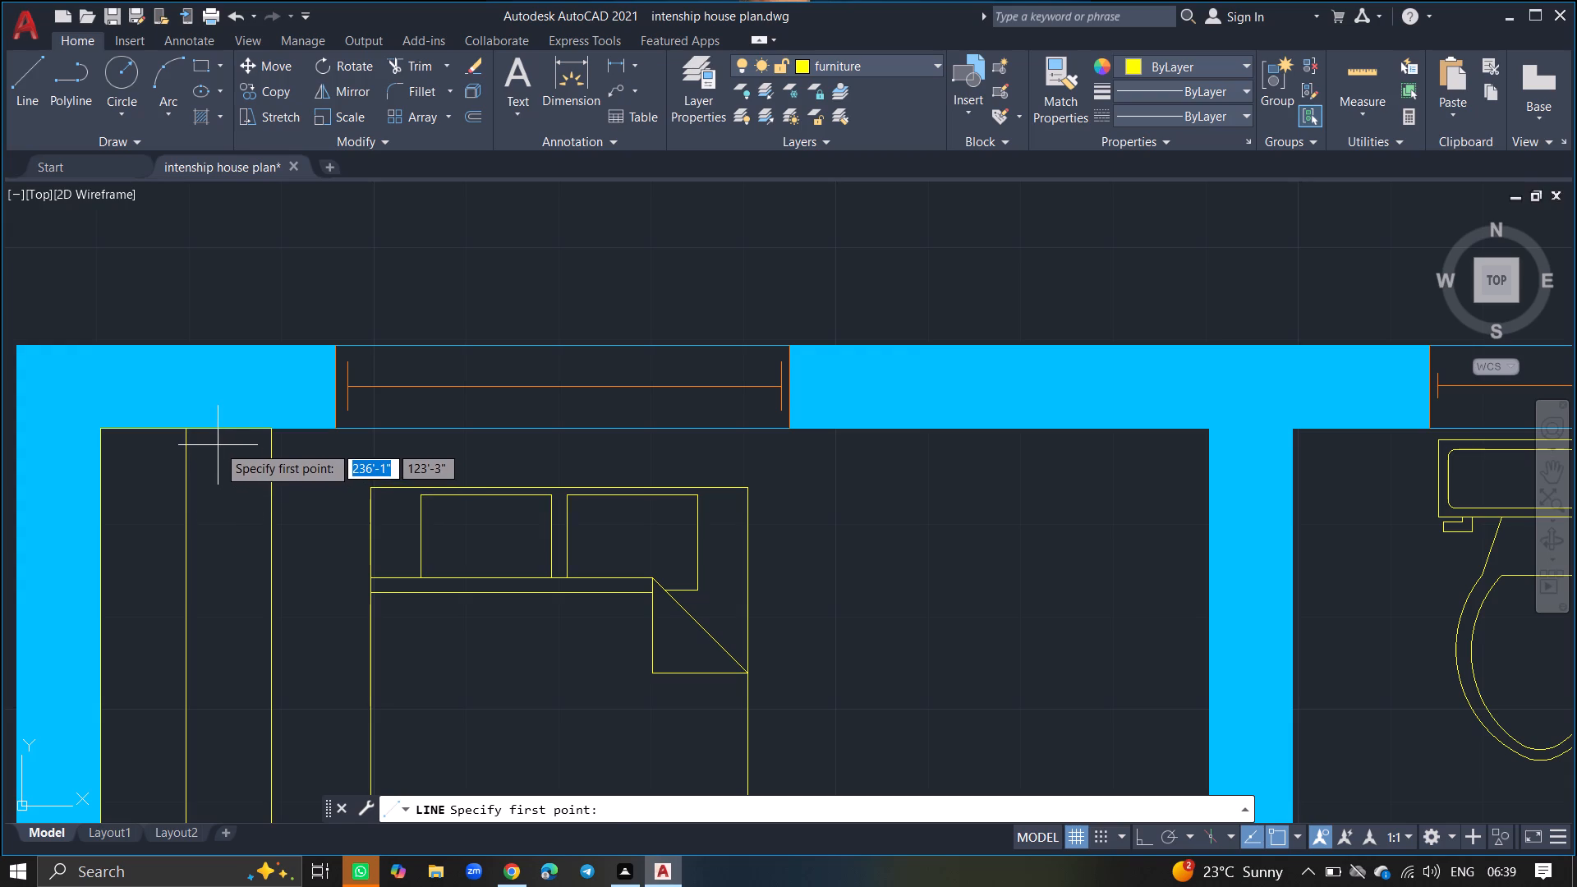
pyautogui.click(218, 445)
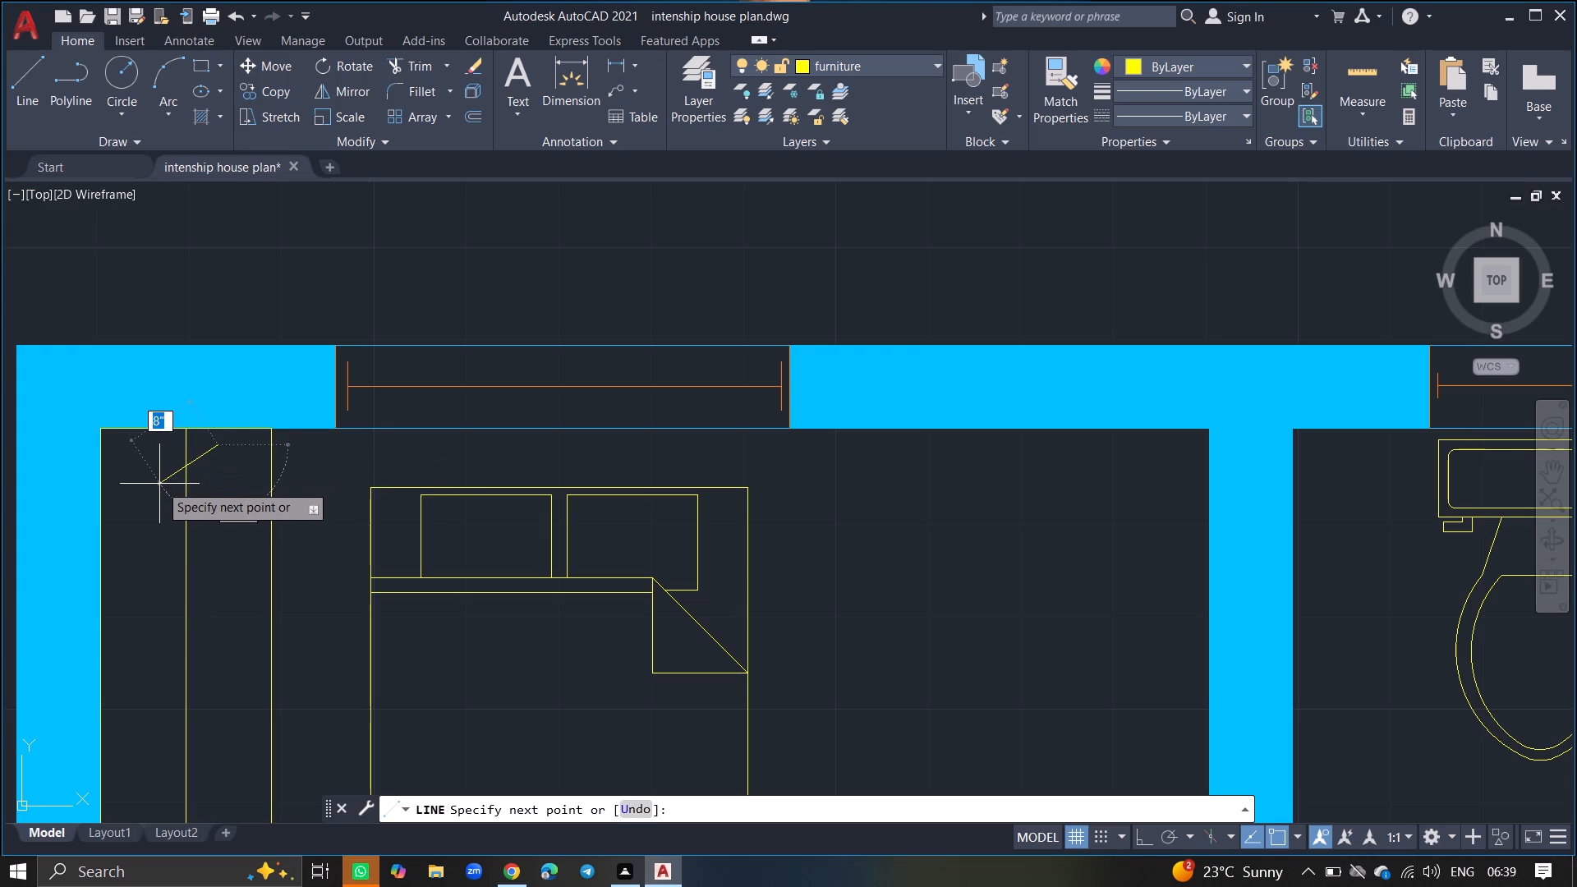
pyautogui.click(159, 484)
pyautogui.press('Return')
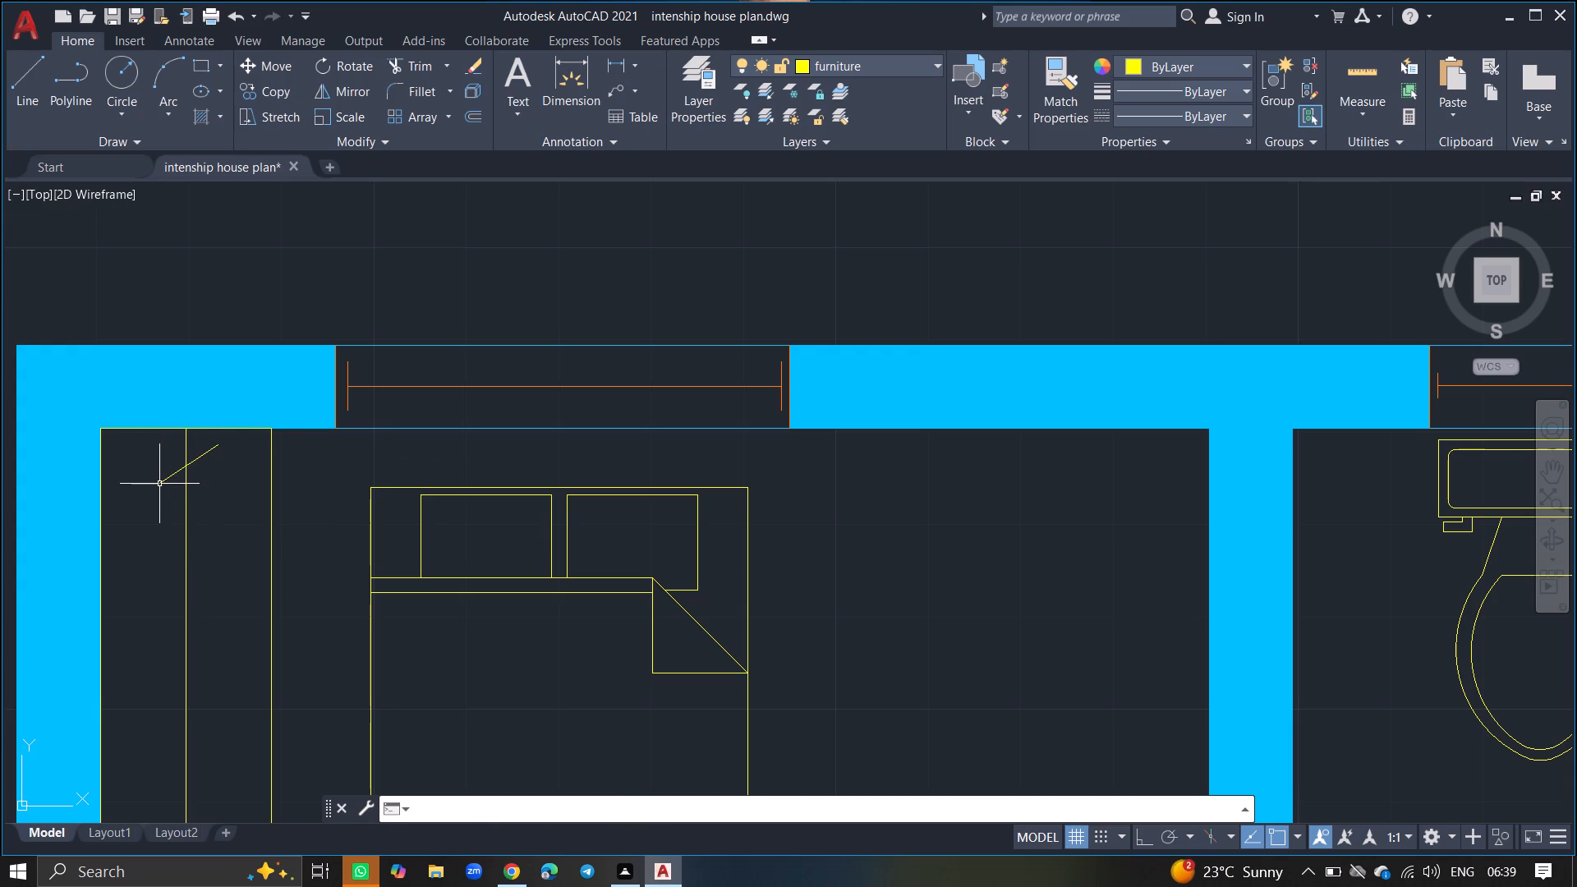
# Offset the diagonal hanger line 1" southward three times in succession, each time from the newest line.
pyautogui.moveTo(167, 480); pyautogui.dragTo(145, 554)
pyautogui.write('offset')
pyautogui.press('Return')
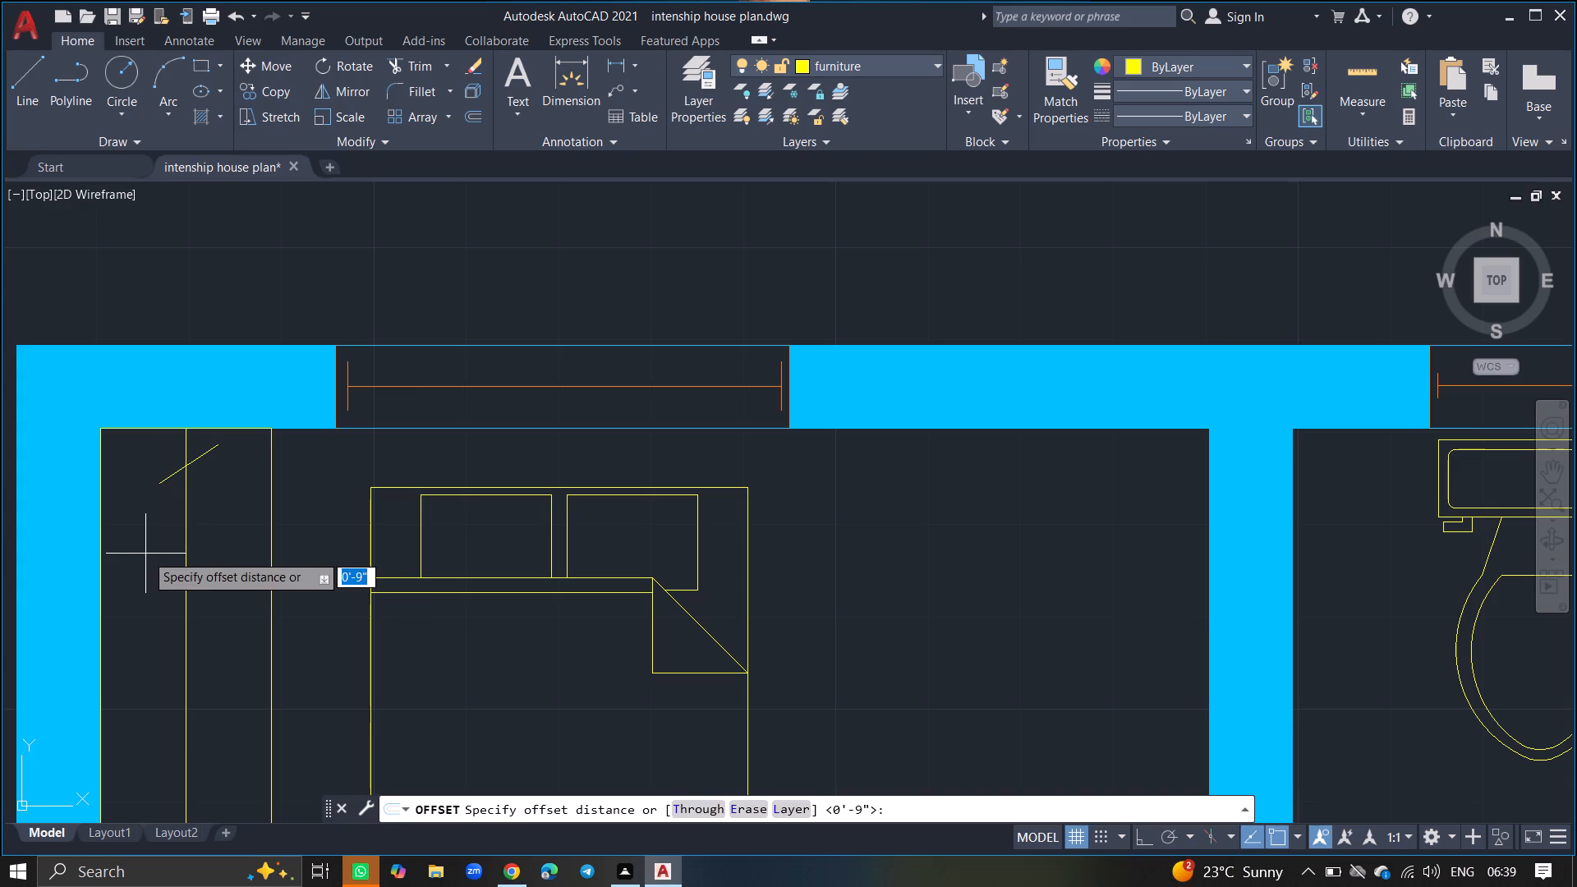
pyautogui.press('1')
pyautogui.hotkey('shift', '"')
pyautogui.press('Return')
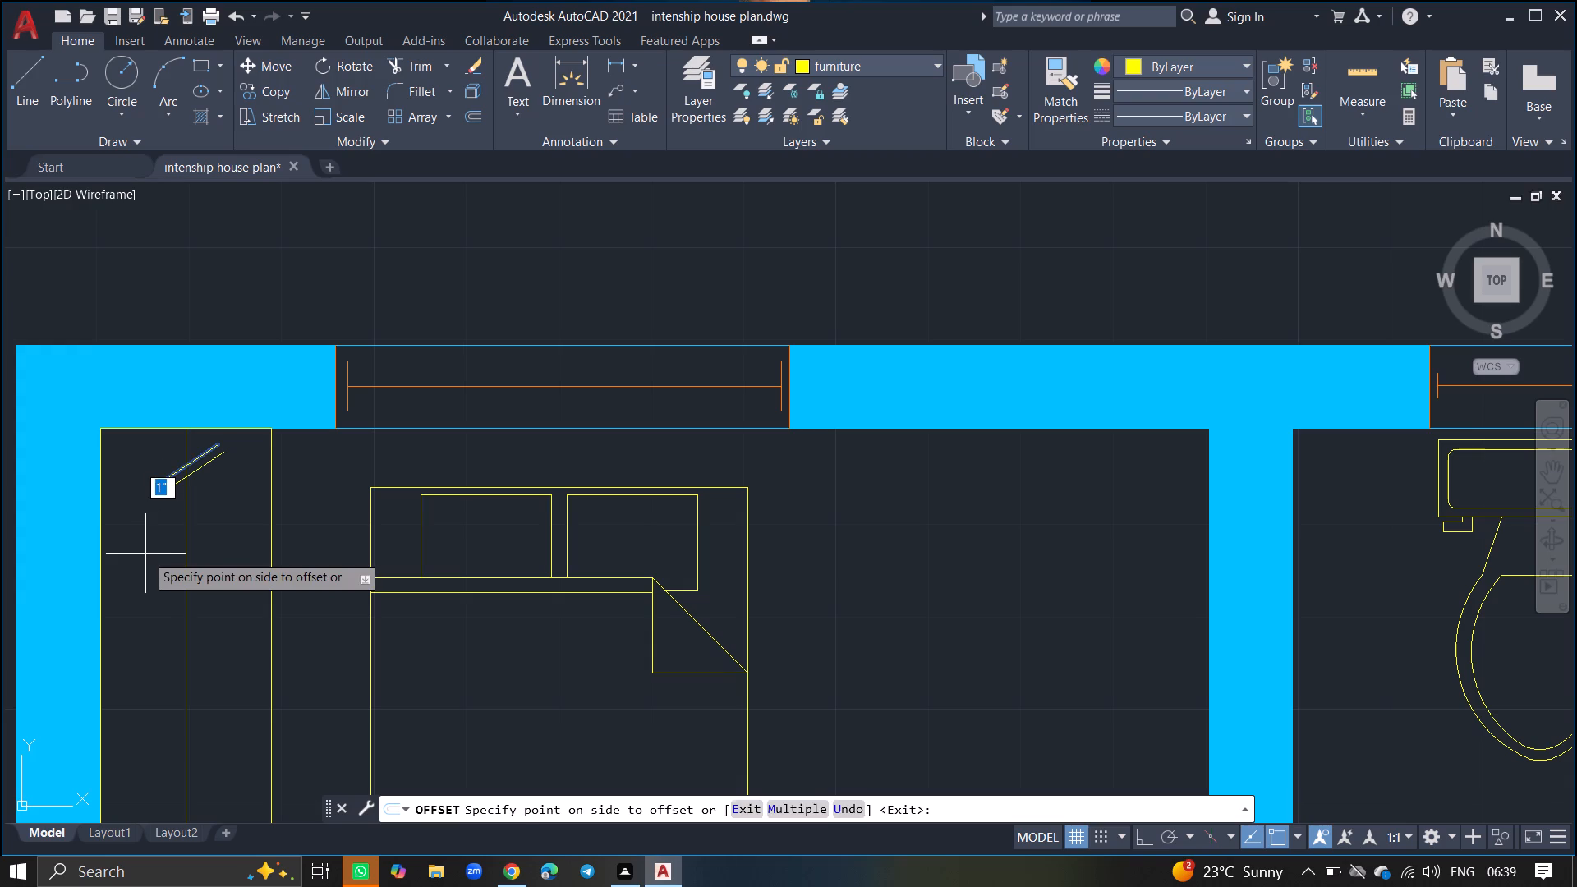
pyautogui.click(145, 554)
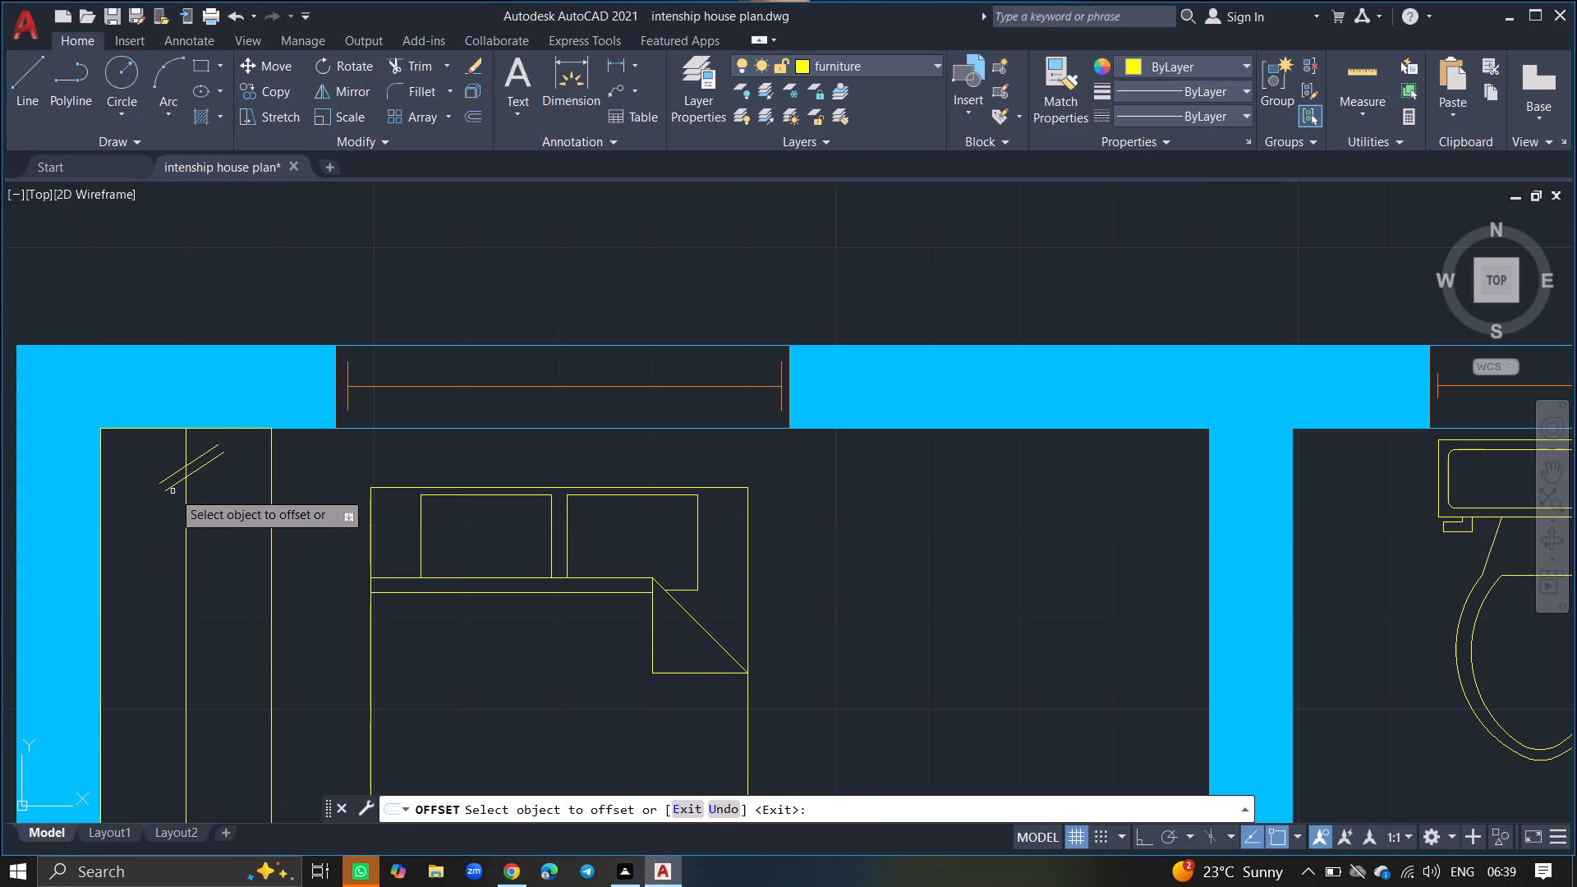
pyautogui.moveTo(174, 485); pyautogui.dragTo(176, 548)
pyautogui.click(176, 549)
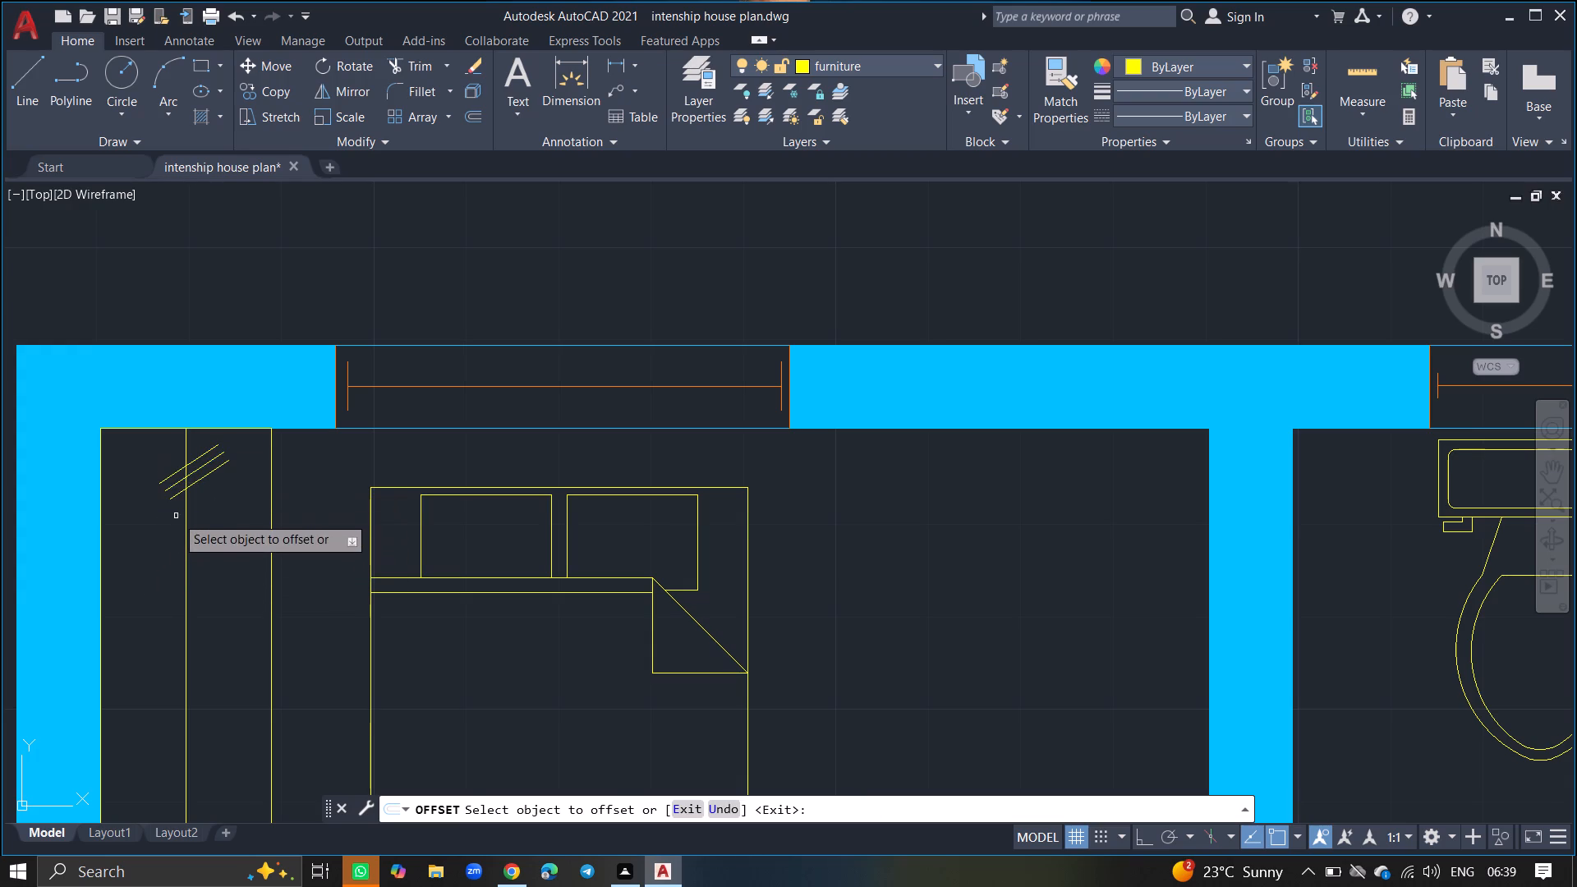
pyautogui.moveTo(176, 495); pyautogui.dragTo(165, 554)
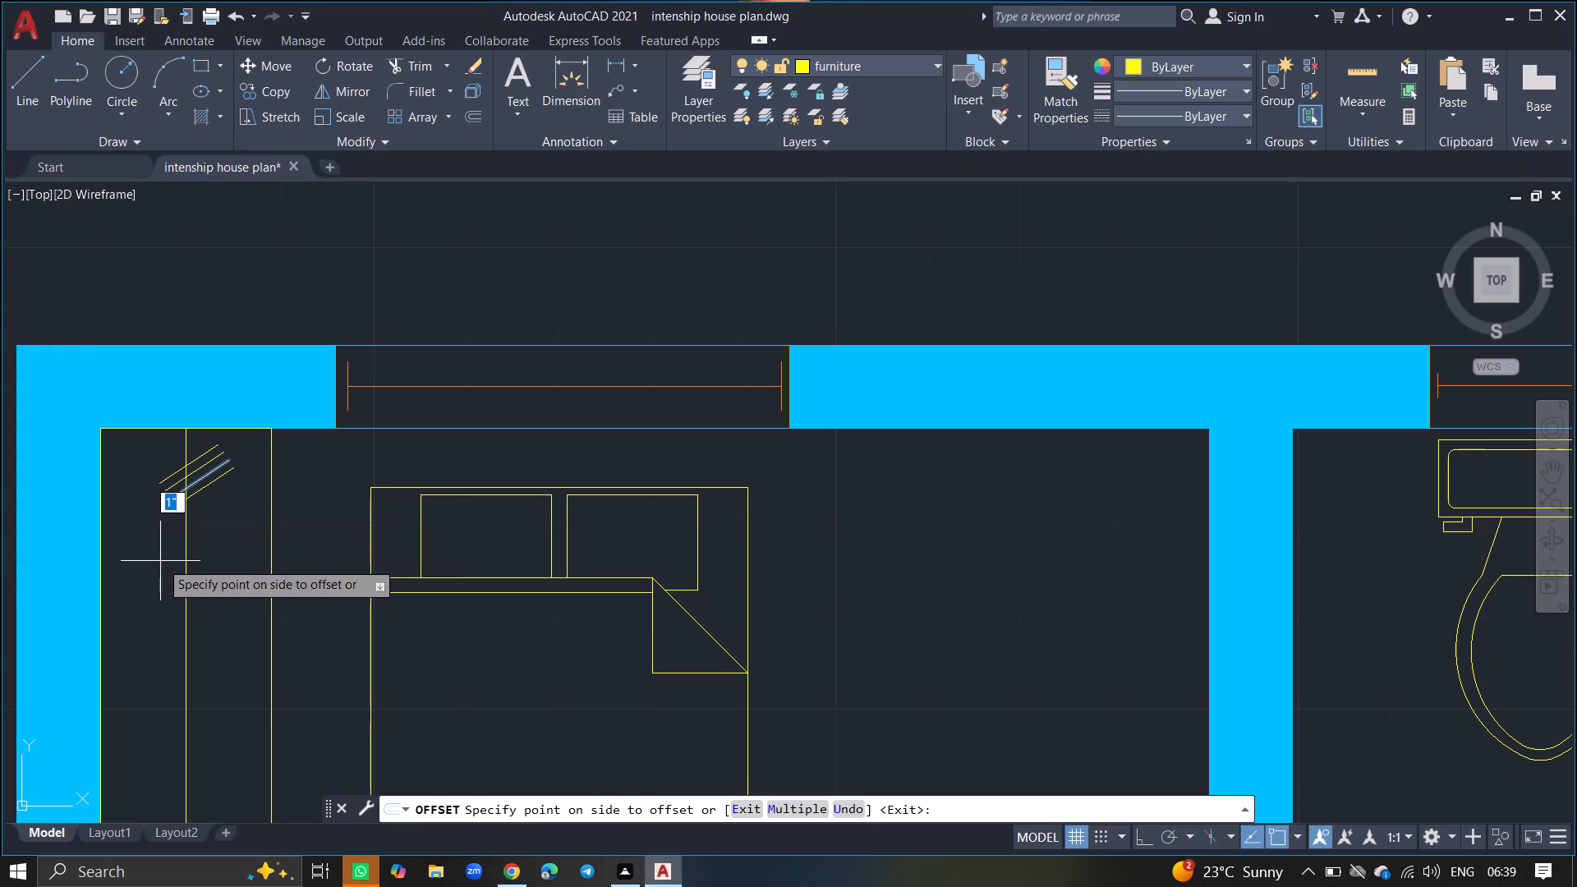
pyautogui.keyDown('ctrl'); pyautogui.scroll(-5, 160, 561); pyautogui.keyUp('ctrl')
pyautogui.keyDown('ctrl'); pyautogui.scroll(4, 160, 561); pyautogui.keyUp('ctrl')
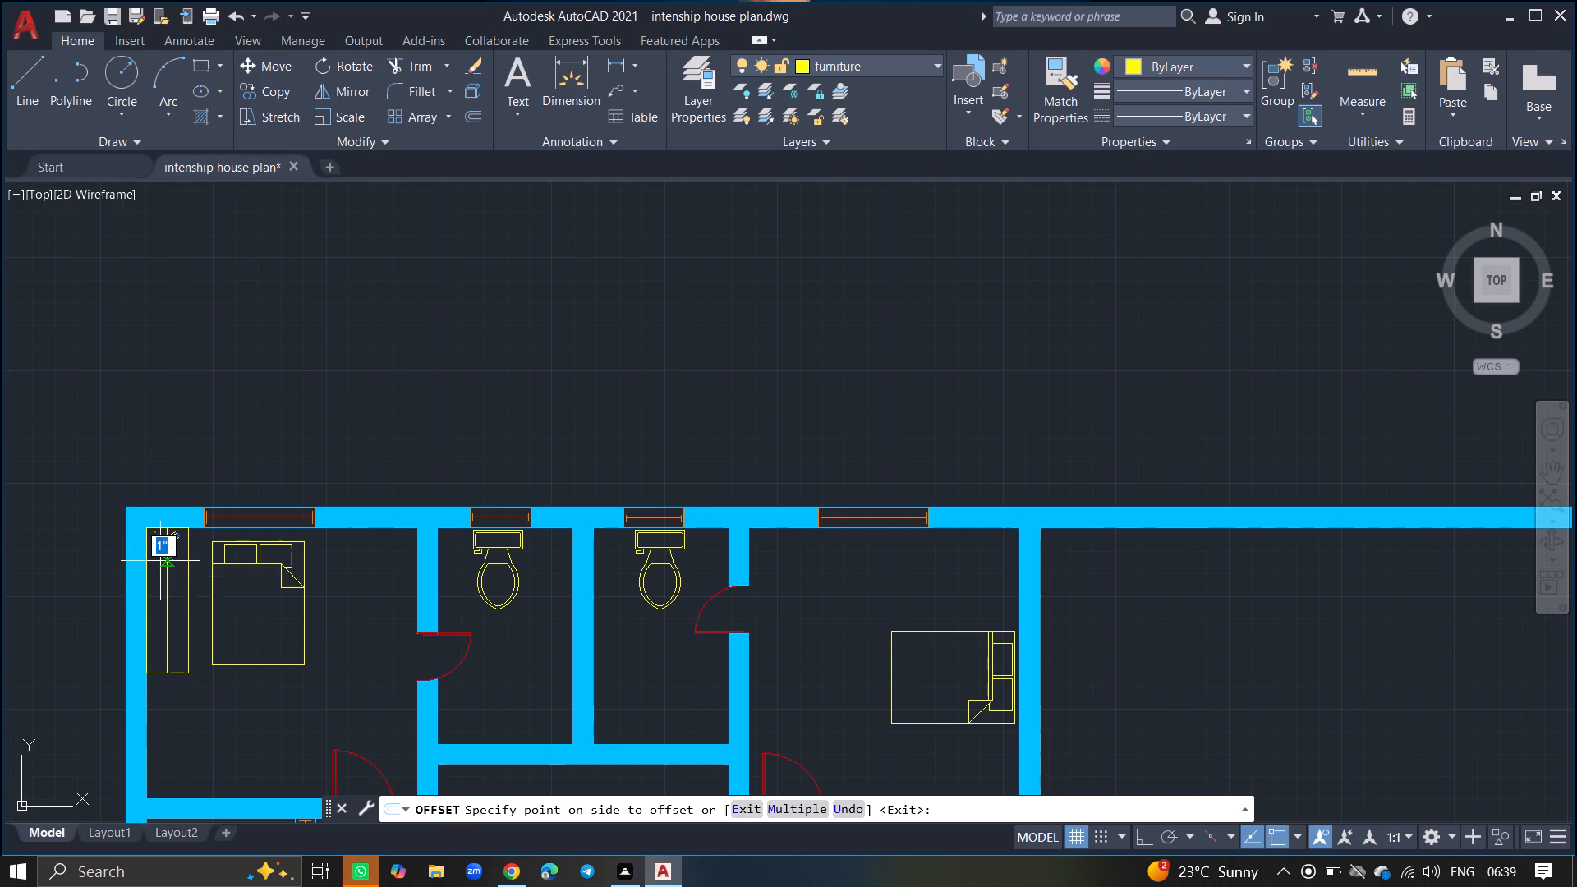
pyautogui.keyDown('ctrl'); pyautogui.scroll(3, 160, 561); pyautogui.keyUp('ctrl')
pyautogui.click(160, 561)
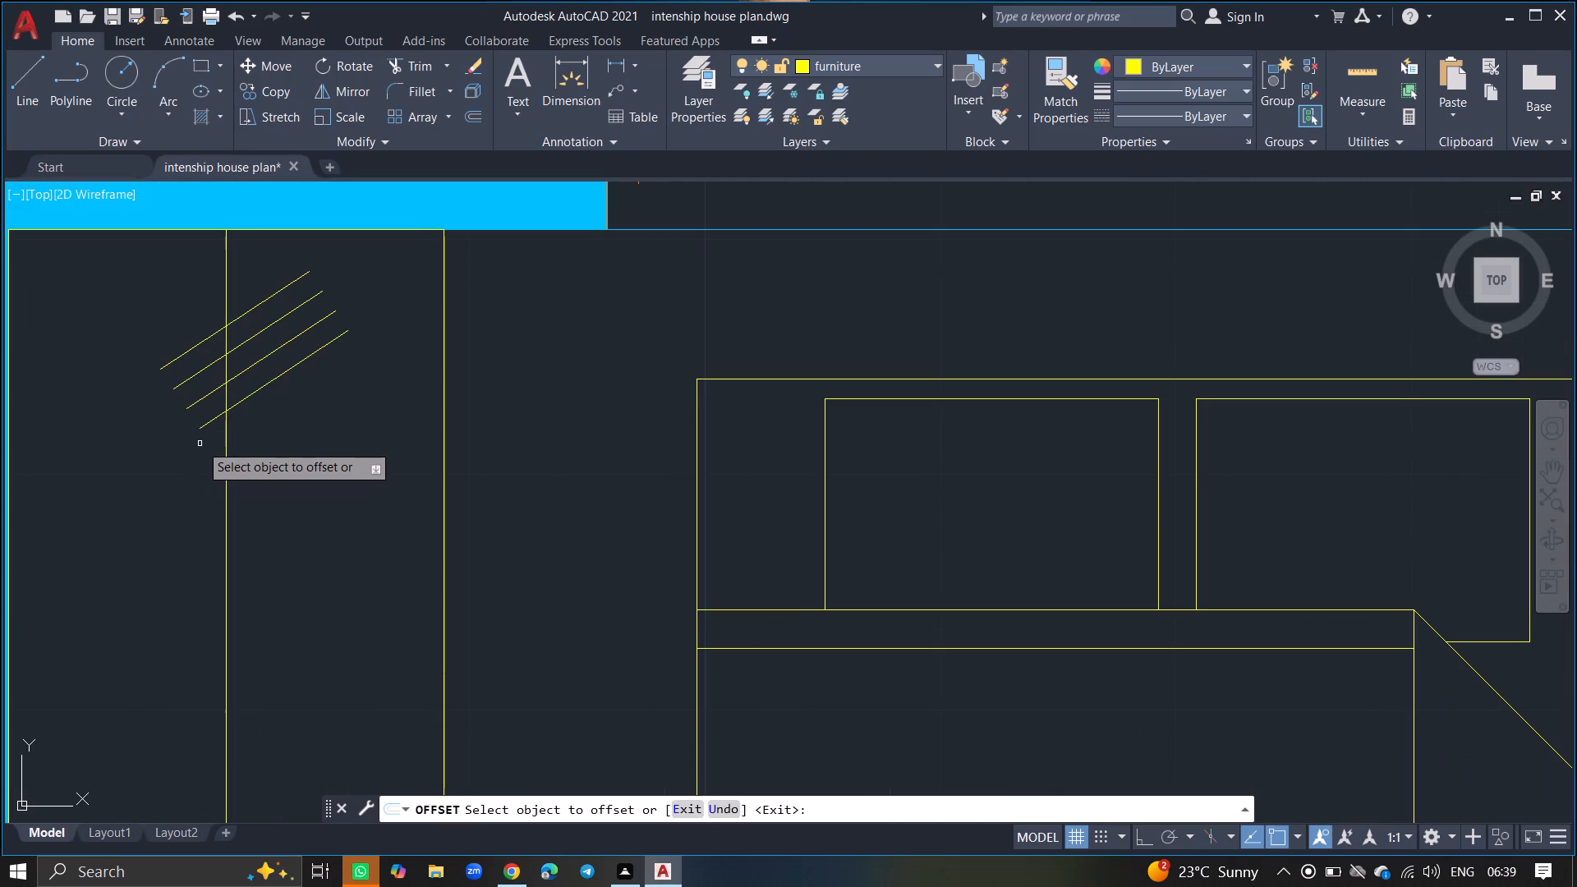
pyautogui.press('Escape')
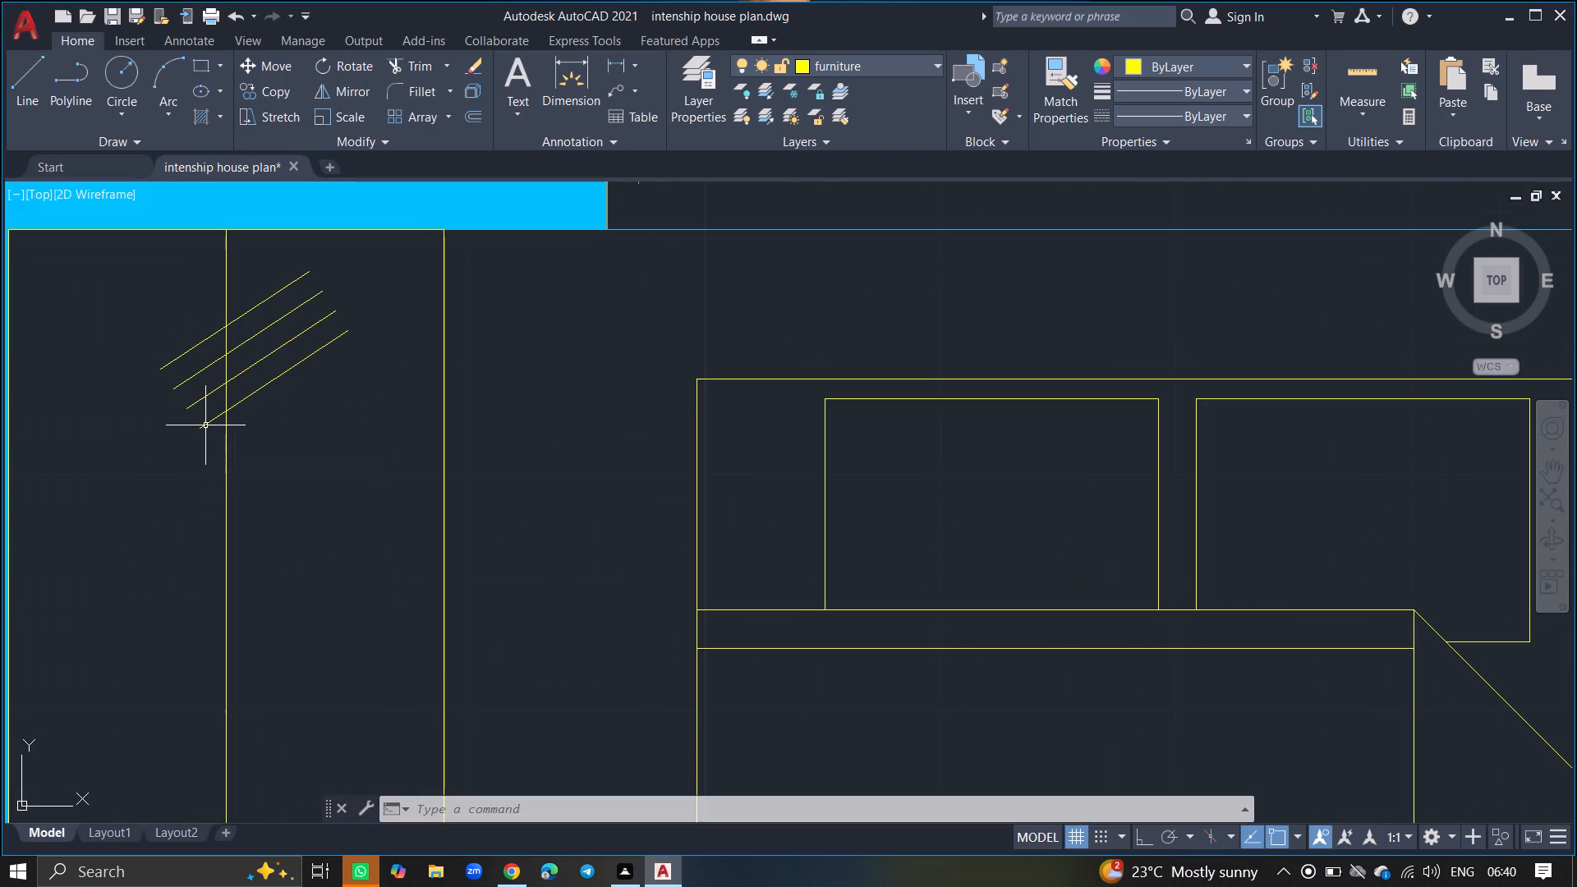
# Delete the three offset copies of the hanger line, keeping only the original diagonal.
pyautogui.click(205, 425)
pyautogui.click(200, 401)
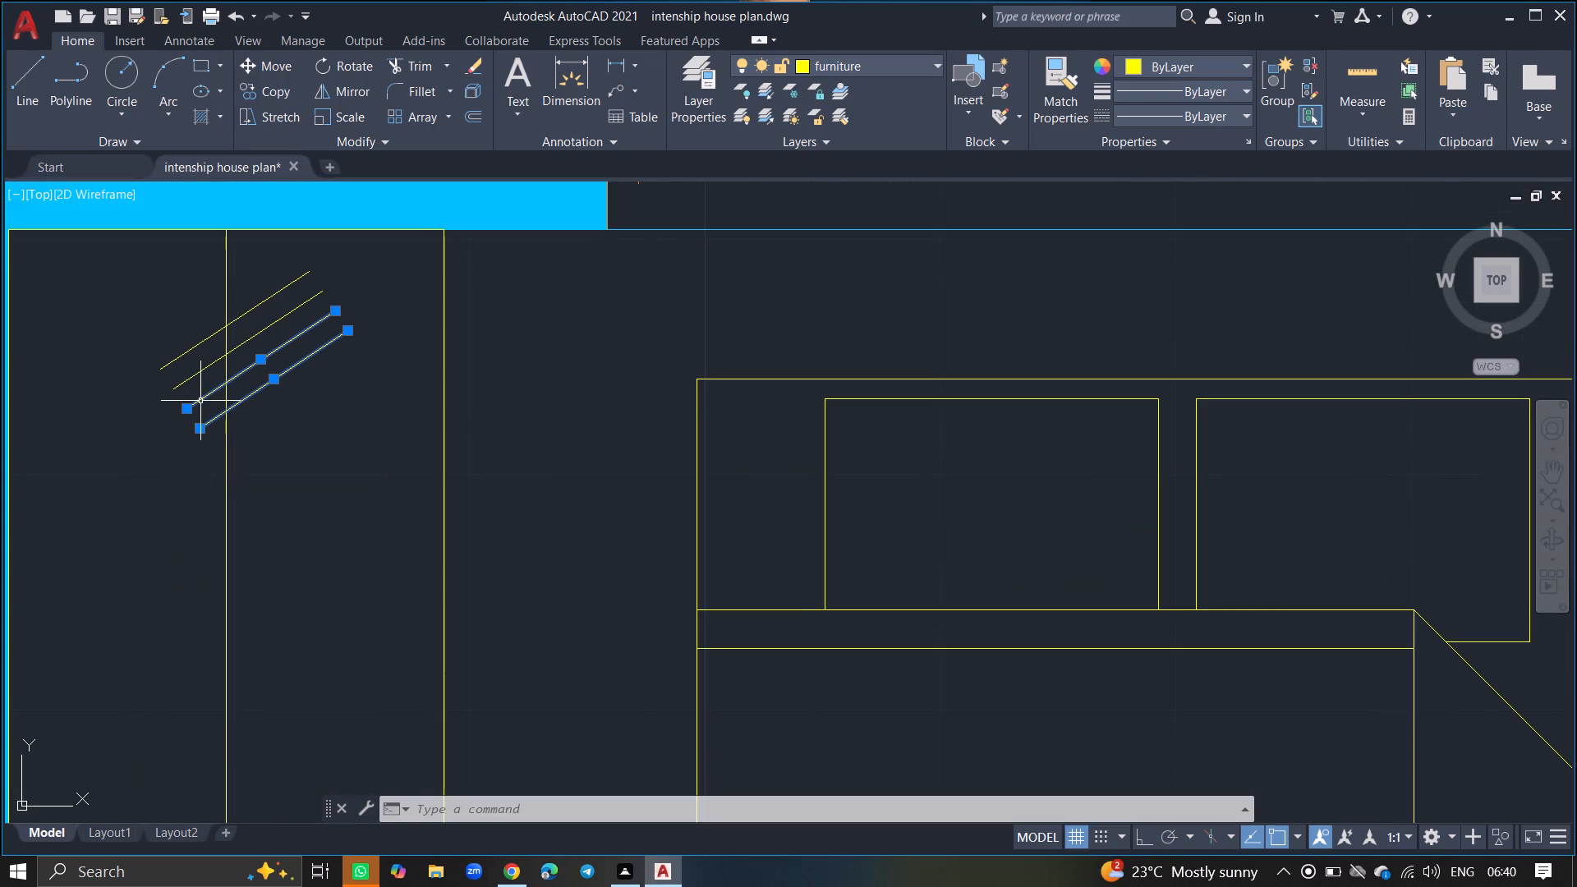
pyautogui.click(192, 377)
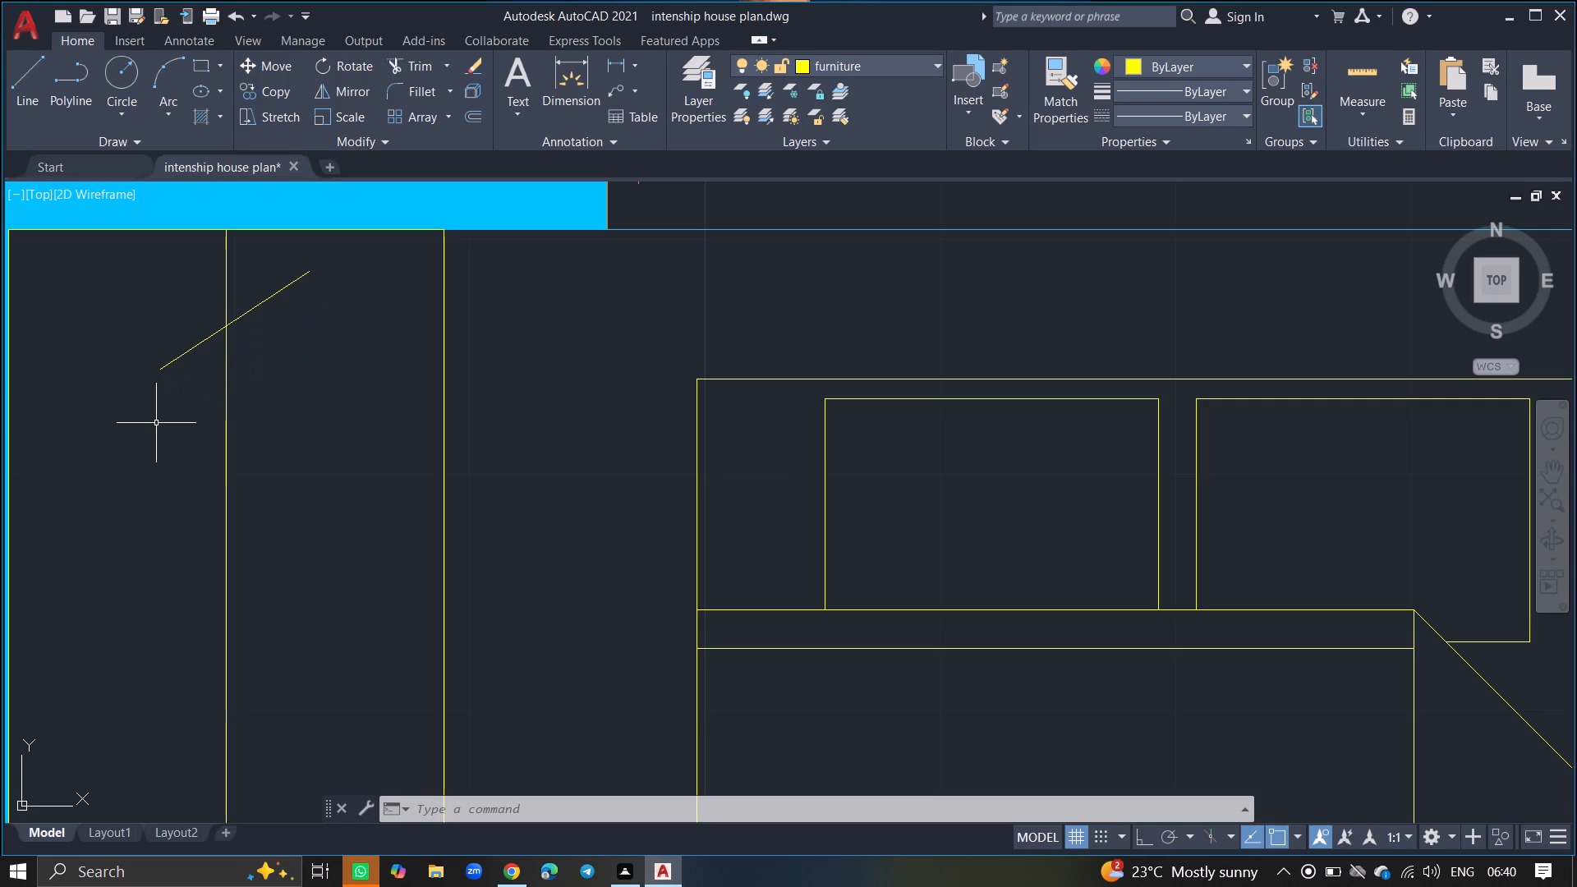
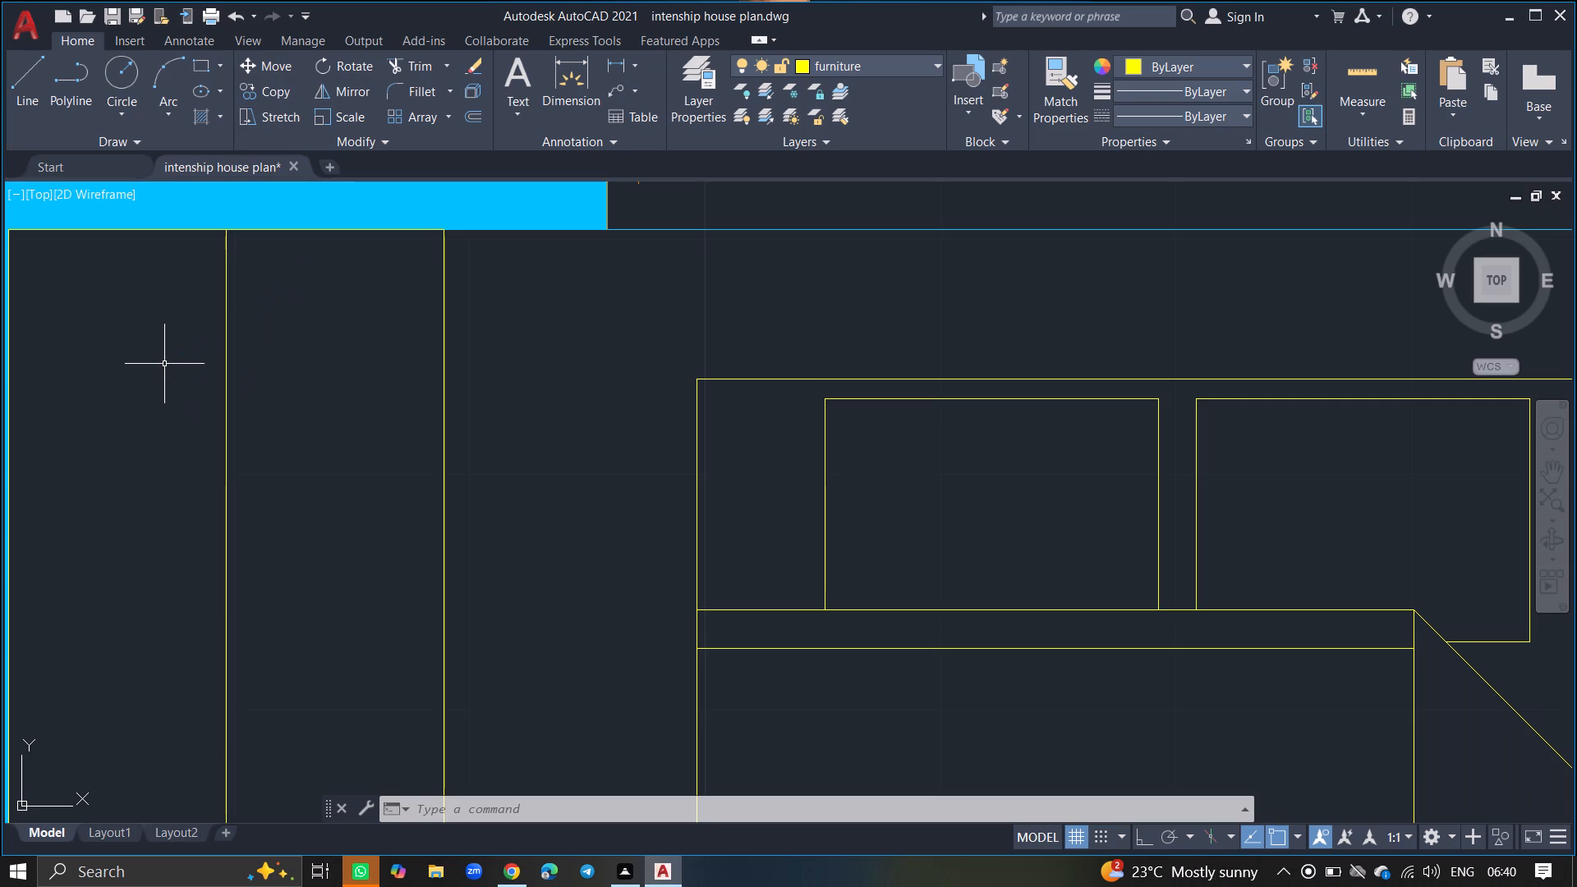
# Draw a diagonal hanger line about 5" long across the wardrobe's centre line, near its north end.
pyautogui.press('l')
pyautogui.press('Return')
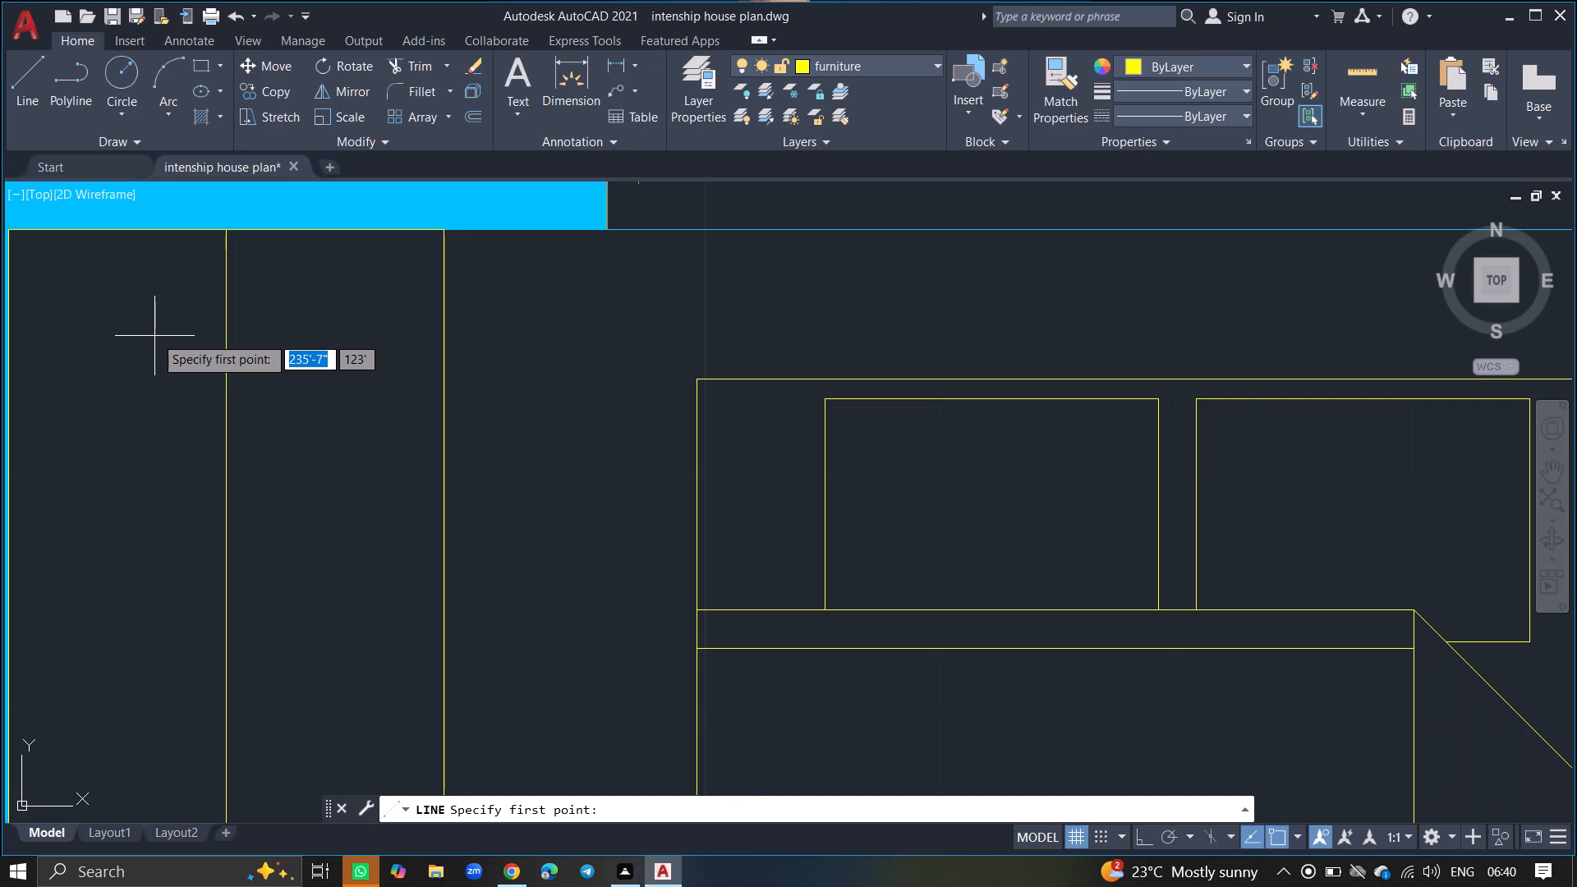
pyautogui.click(267, 268)
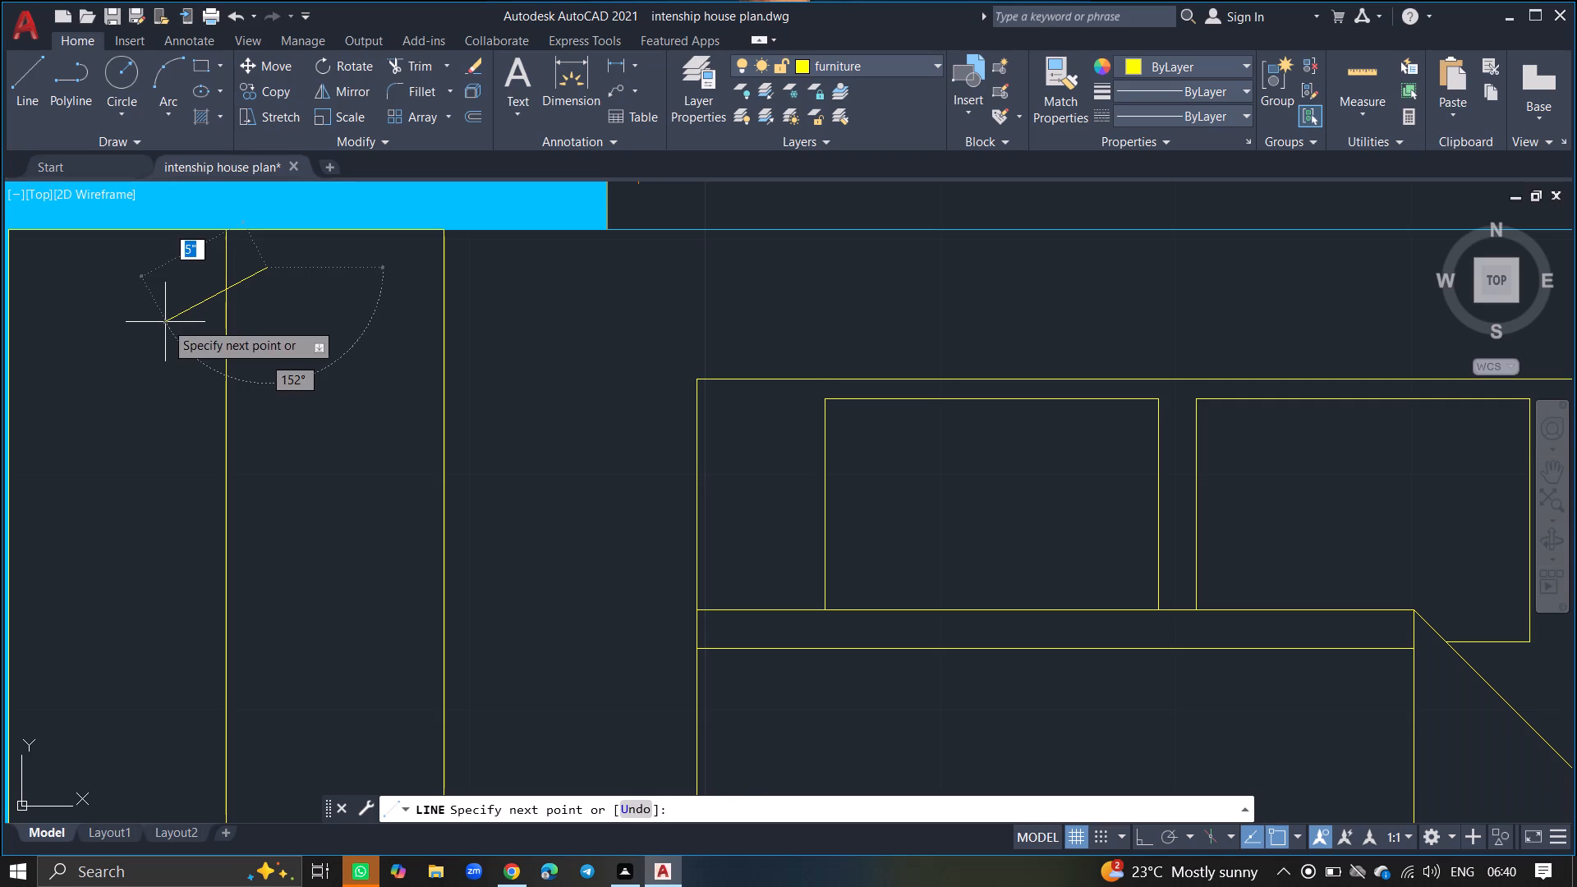
pyautogui.click(165, 322)
pyautogui.press('Return')
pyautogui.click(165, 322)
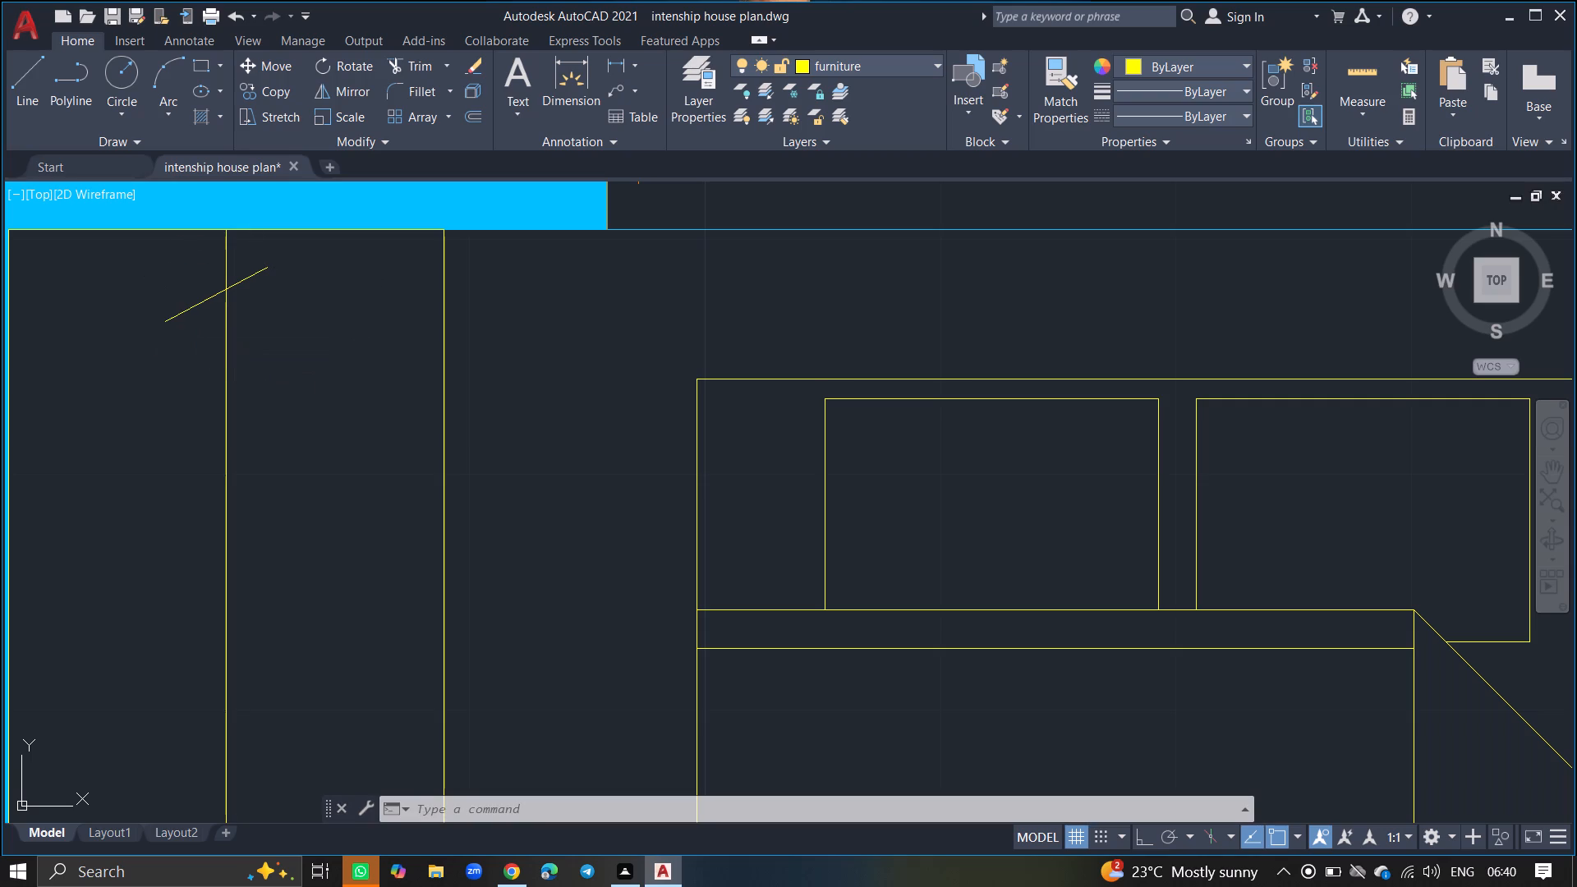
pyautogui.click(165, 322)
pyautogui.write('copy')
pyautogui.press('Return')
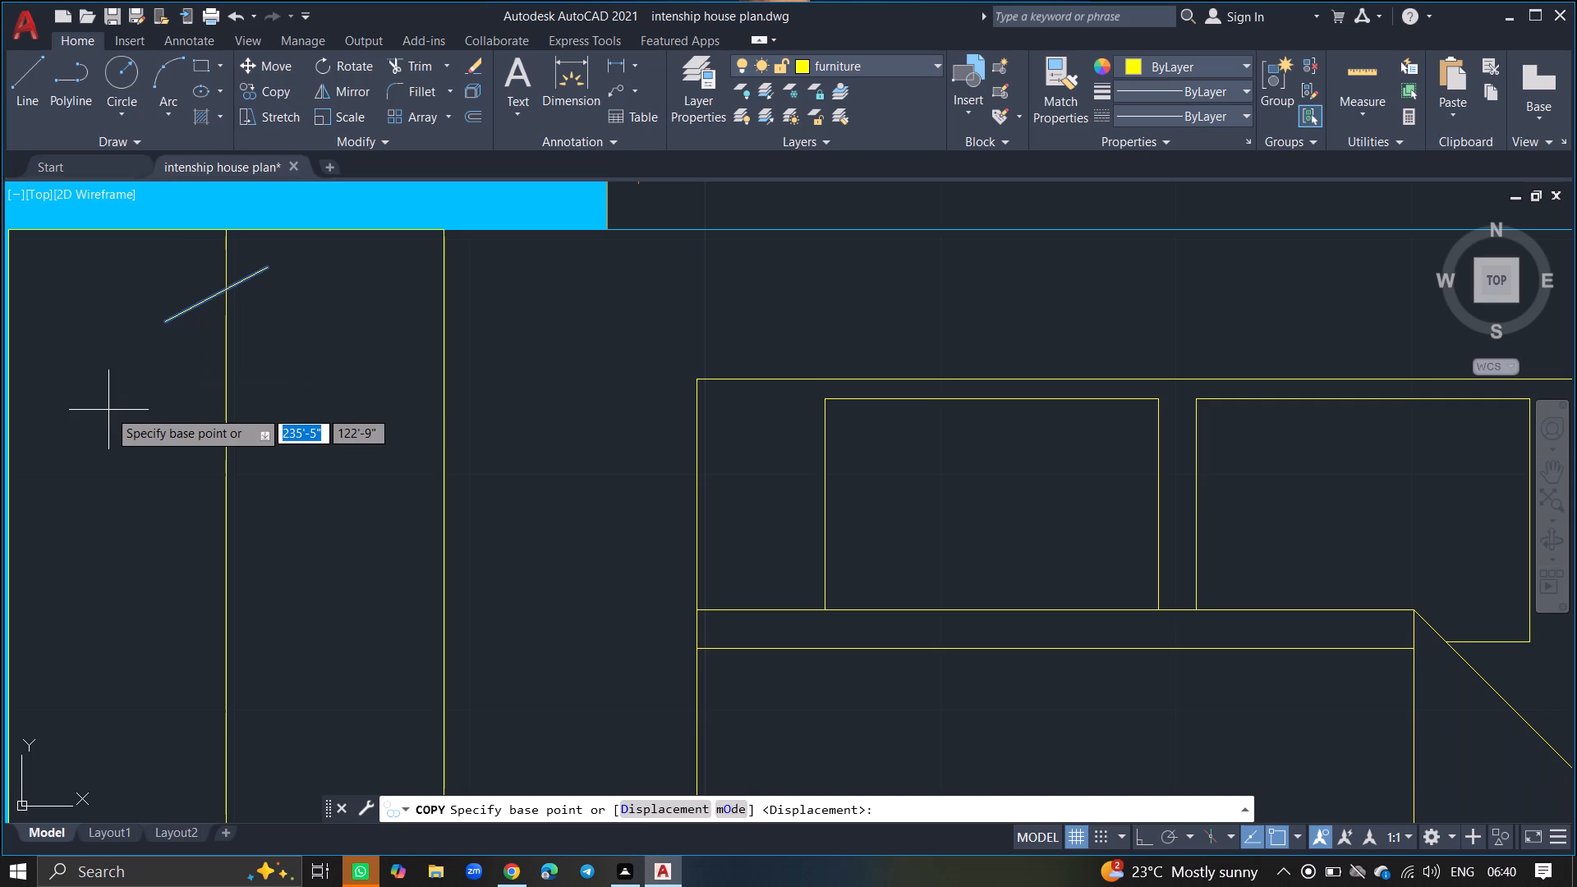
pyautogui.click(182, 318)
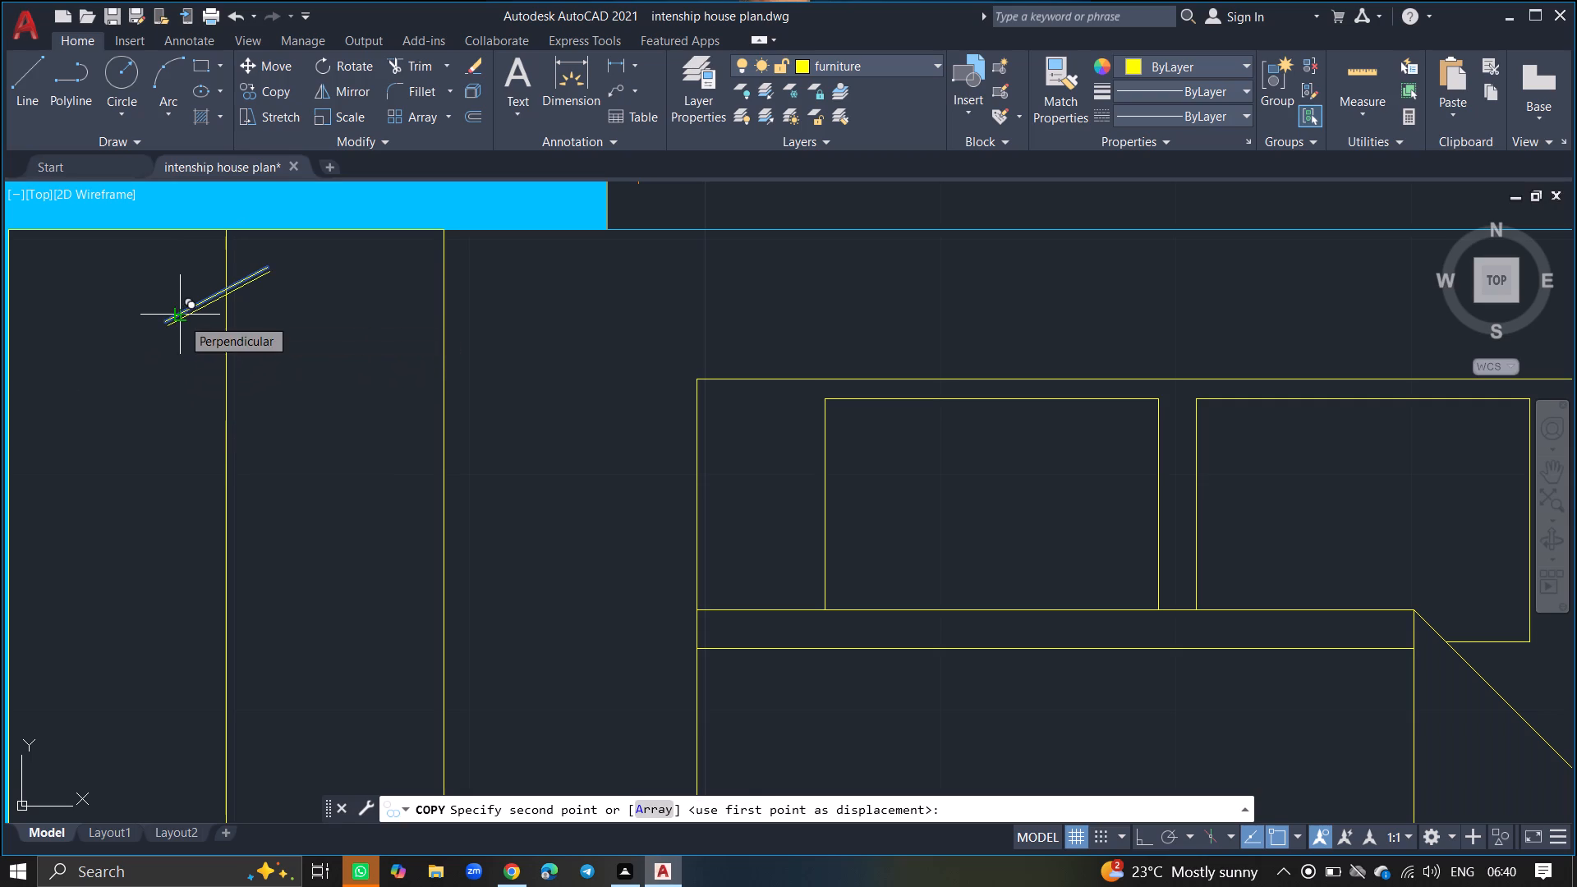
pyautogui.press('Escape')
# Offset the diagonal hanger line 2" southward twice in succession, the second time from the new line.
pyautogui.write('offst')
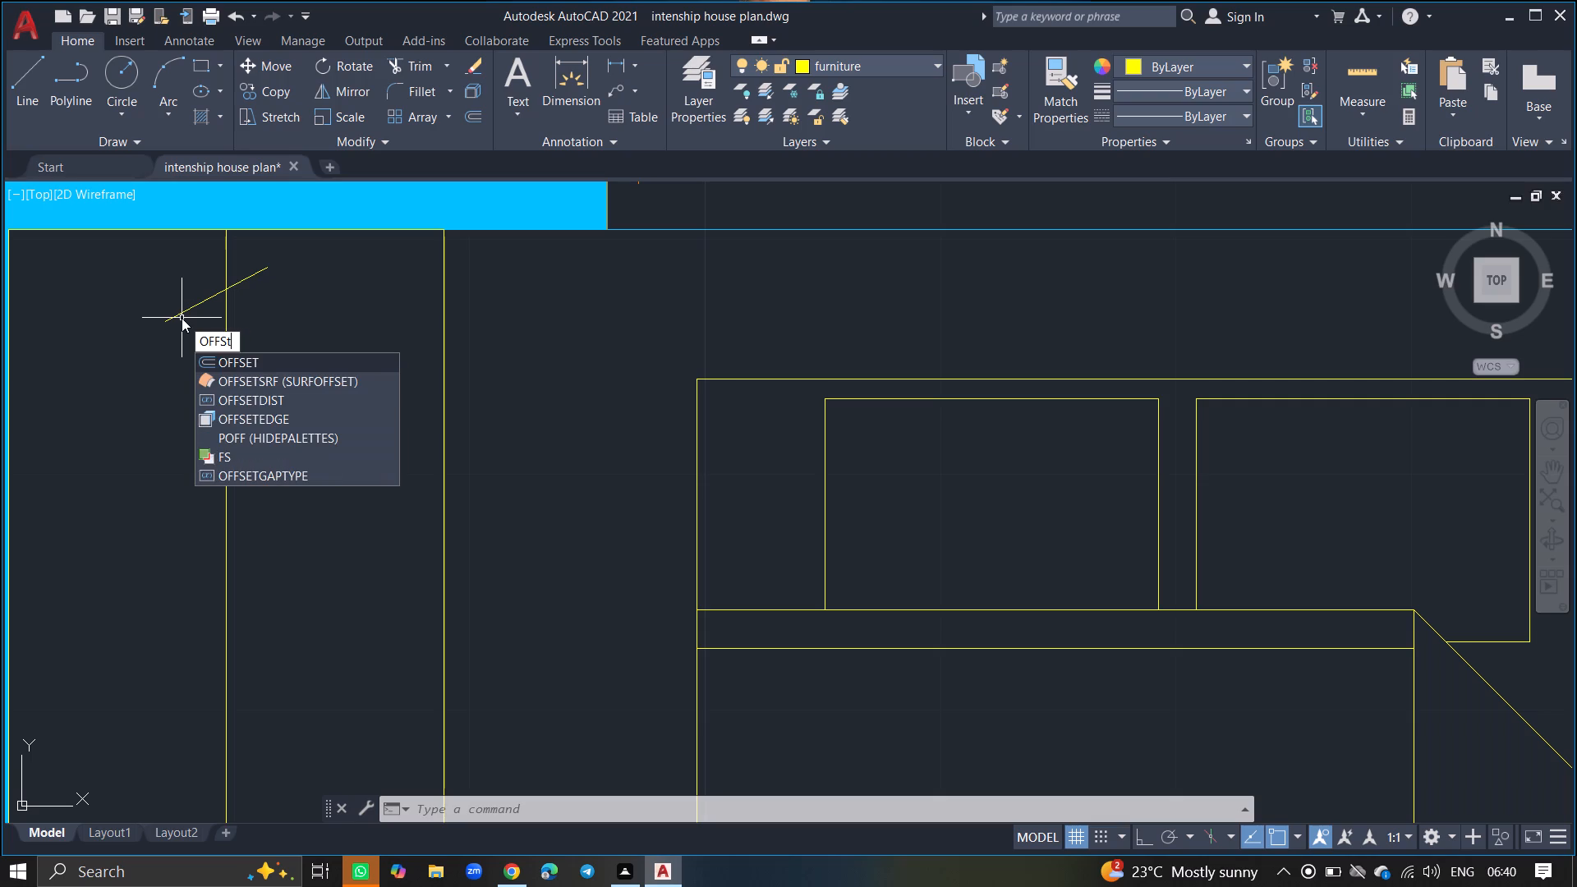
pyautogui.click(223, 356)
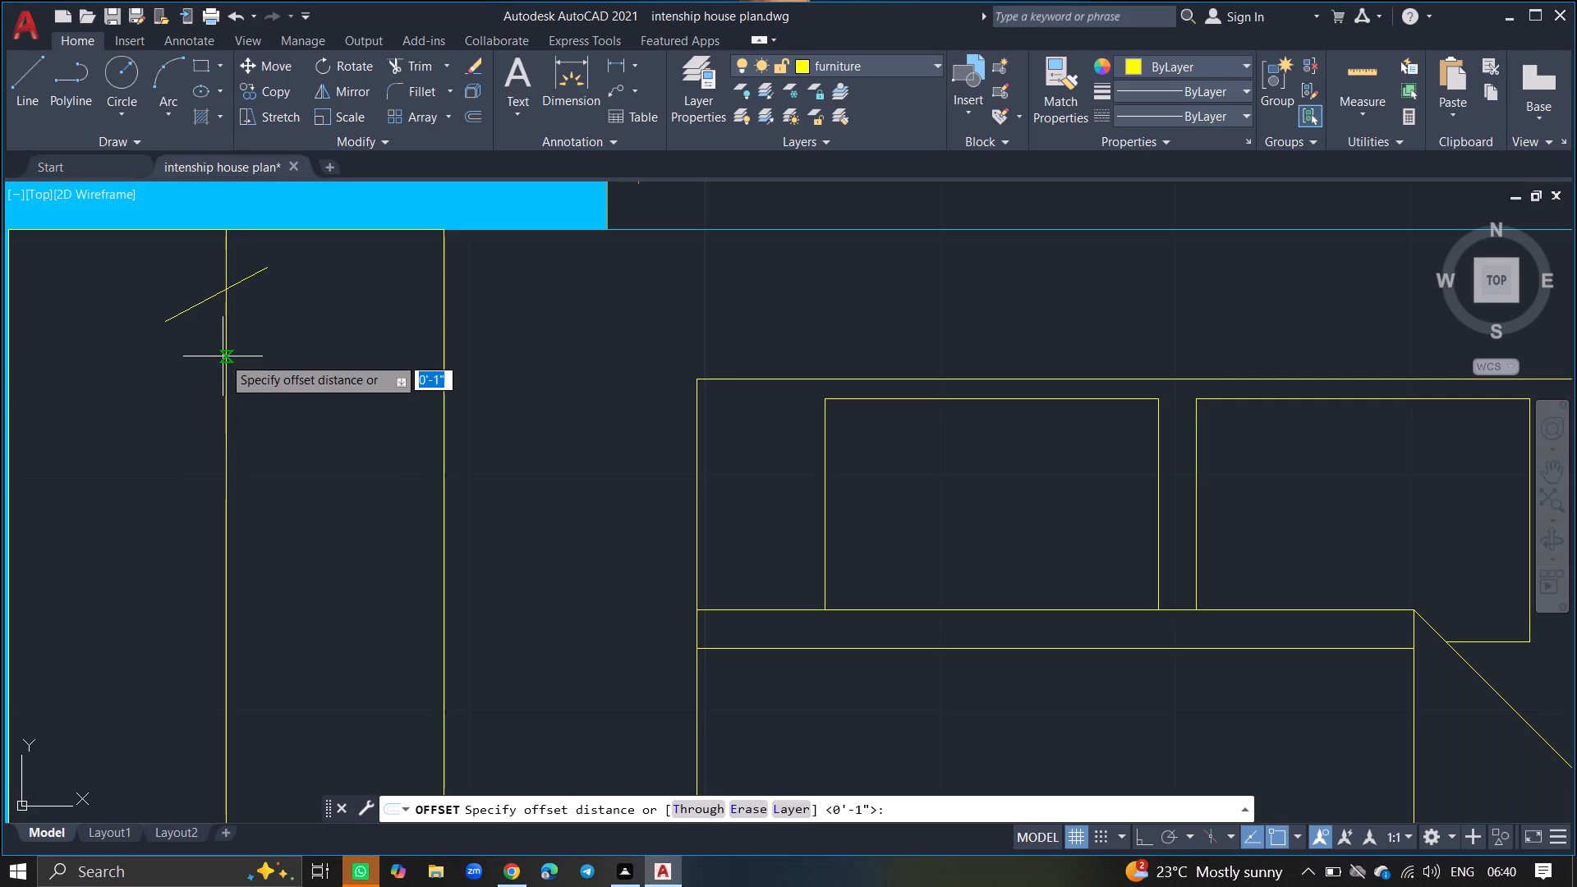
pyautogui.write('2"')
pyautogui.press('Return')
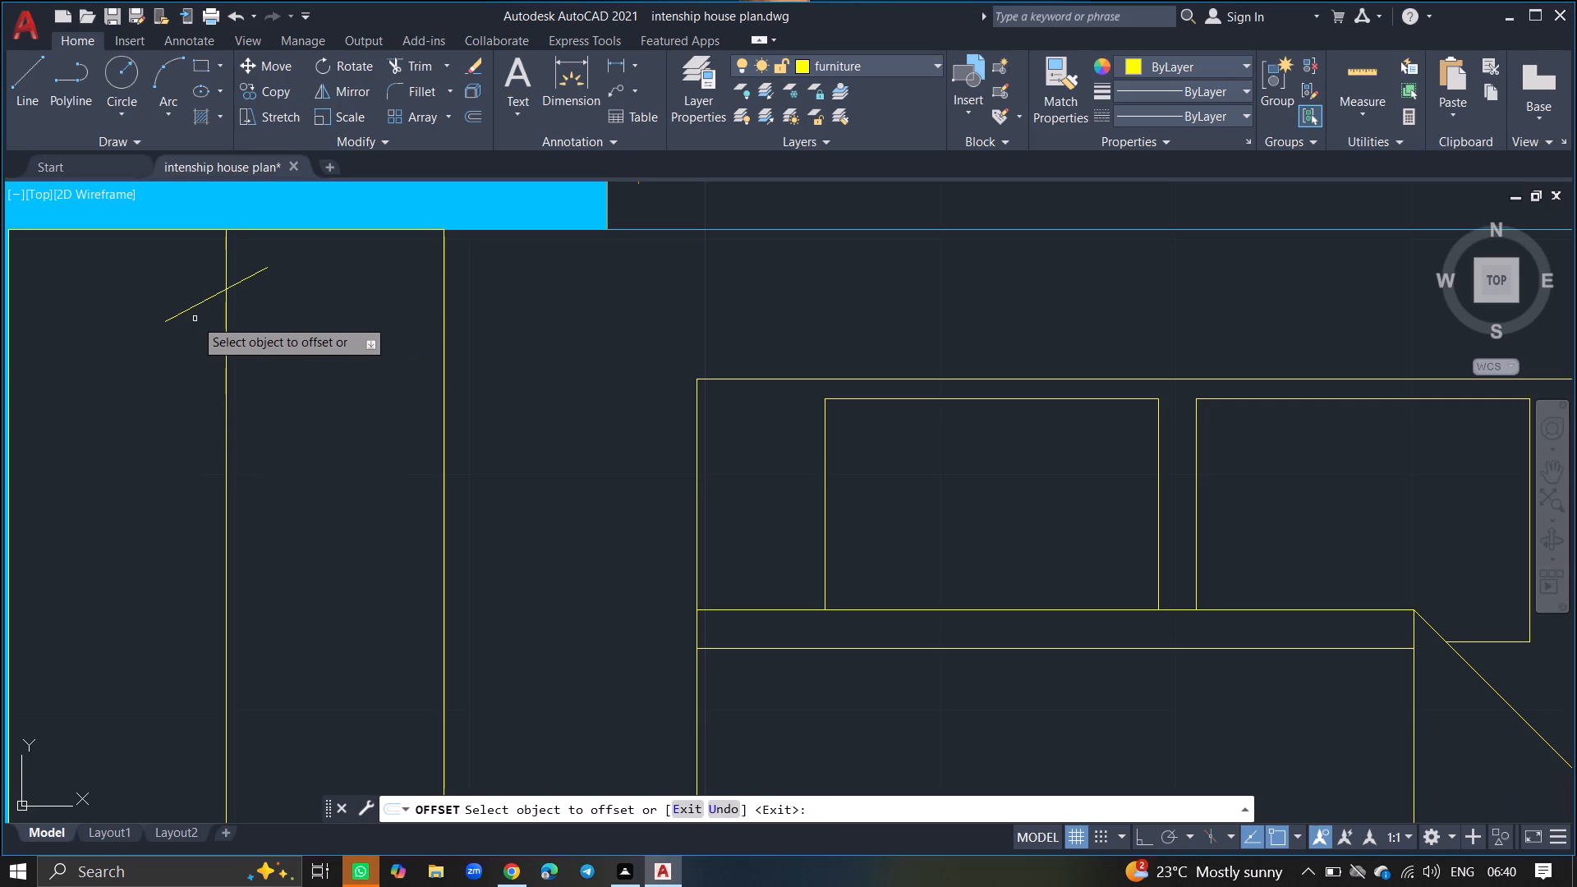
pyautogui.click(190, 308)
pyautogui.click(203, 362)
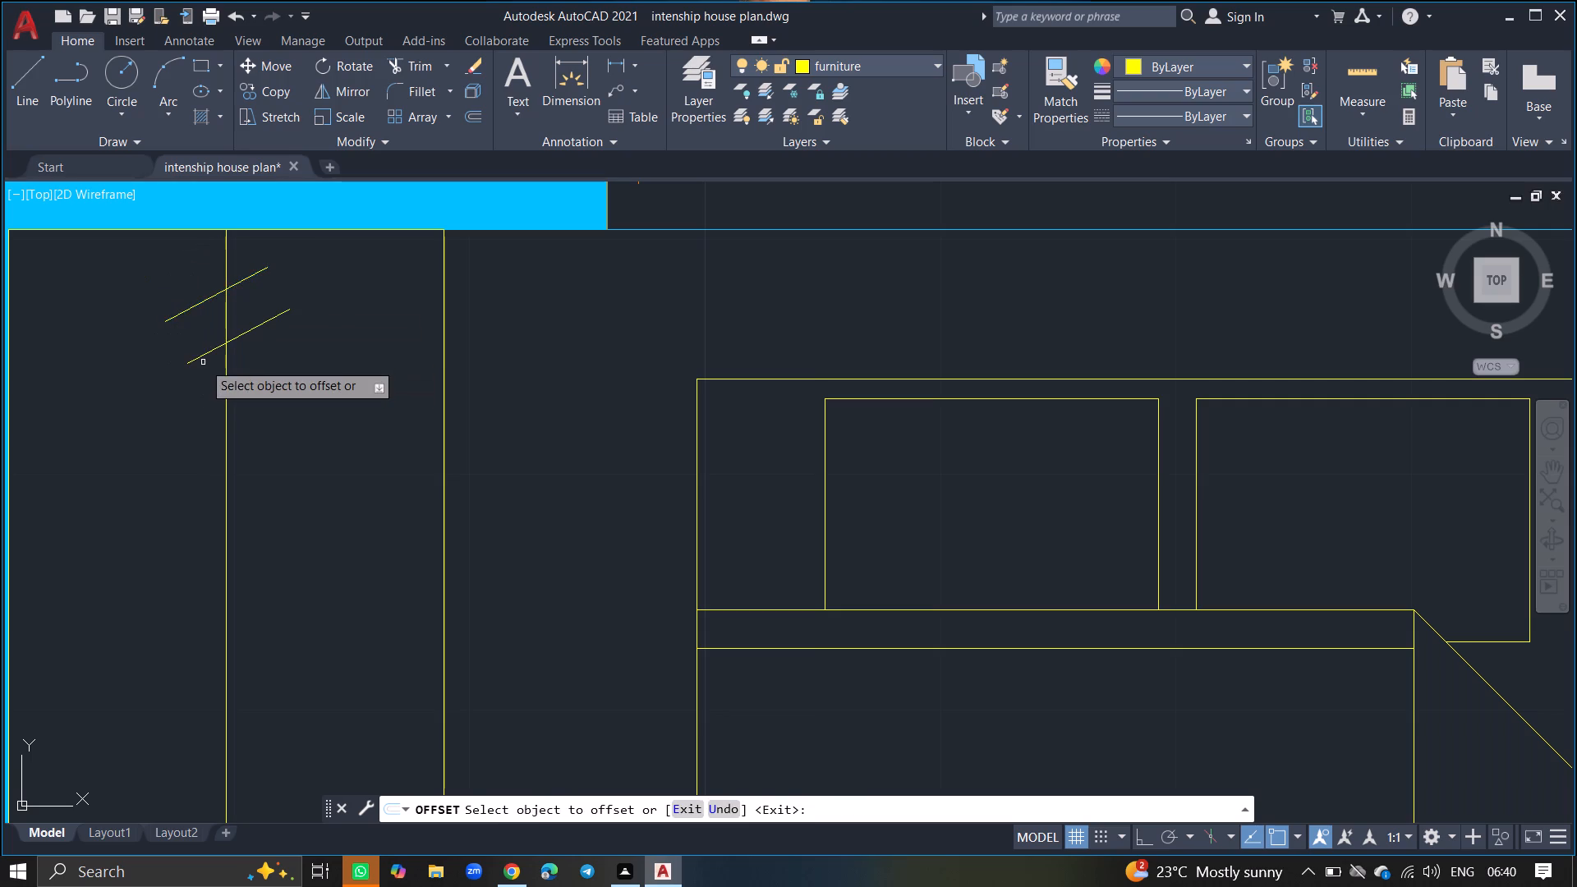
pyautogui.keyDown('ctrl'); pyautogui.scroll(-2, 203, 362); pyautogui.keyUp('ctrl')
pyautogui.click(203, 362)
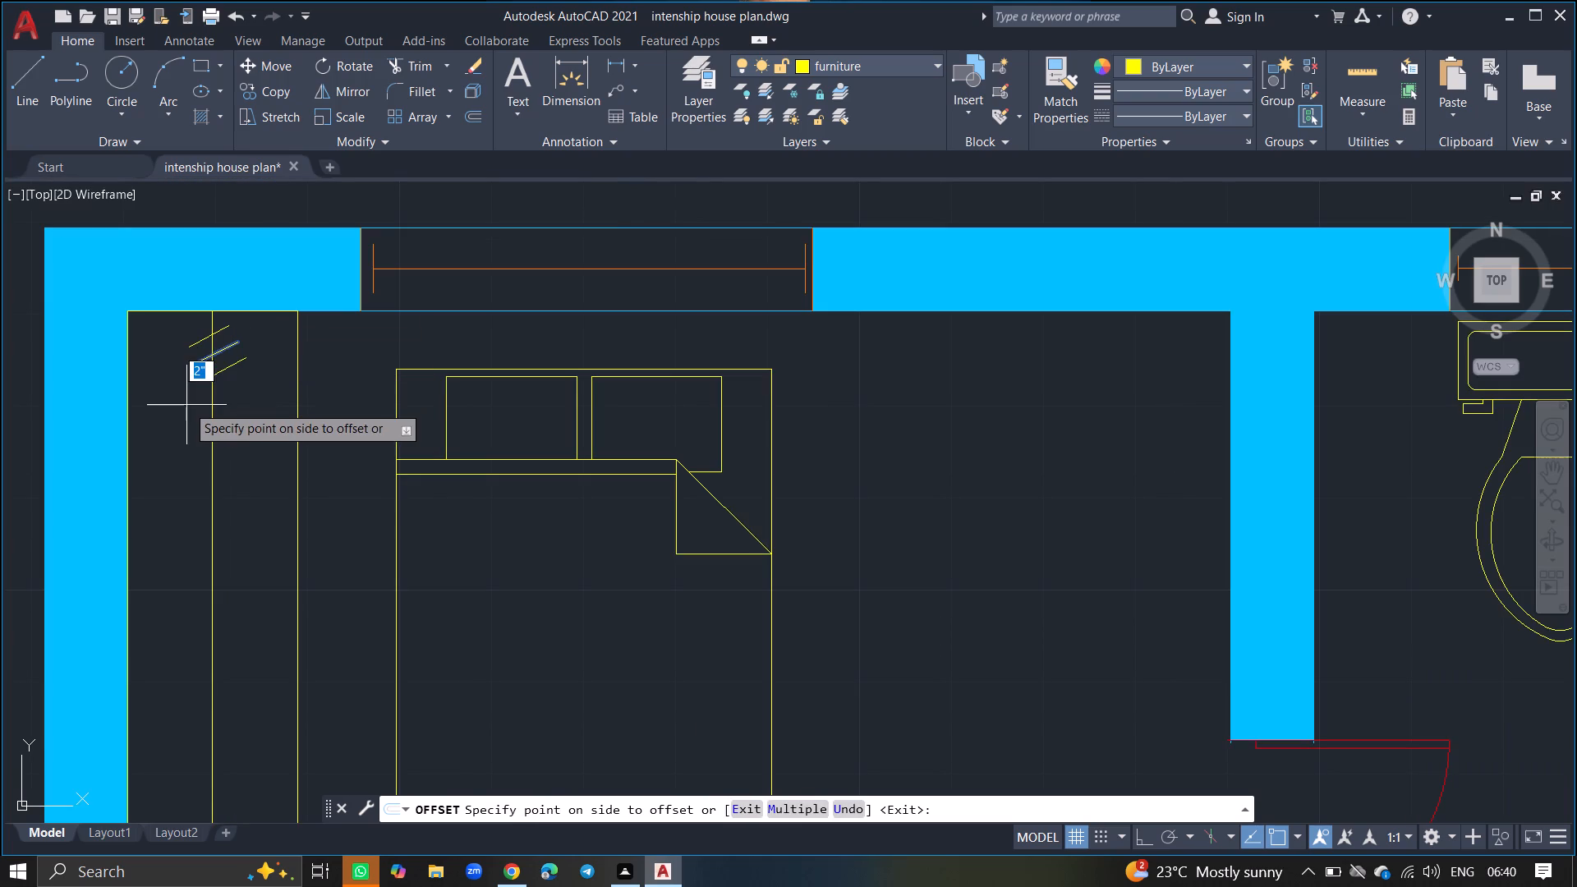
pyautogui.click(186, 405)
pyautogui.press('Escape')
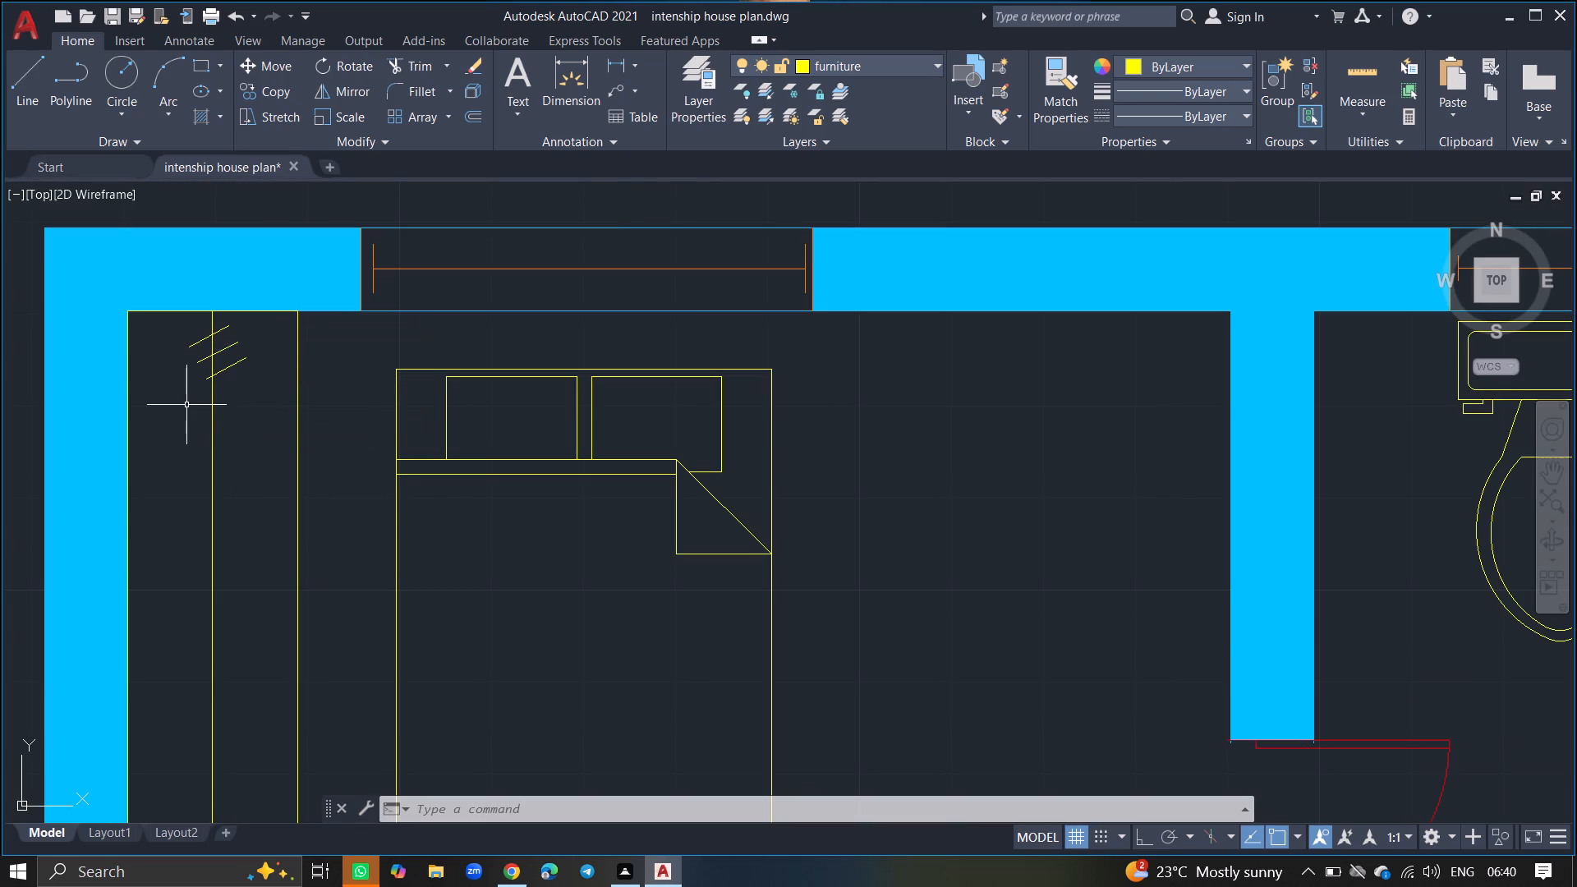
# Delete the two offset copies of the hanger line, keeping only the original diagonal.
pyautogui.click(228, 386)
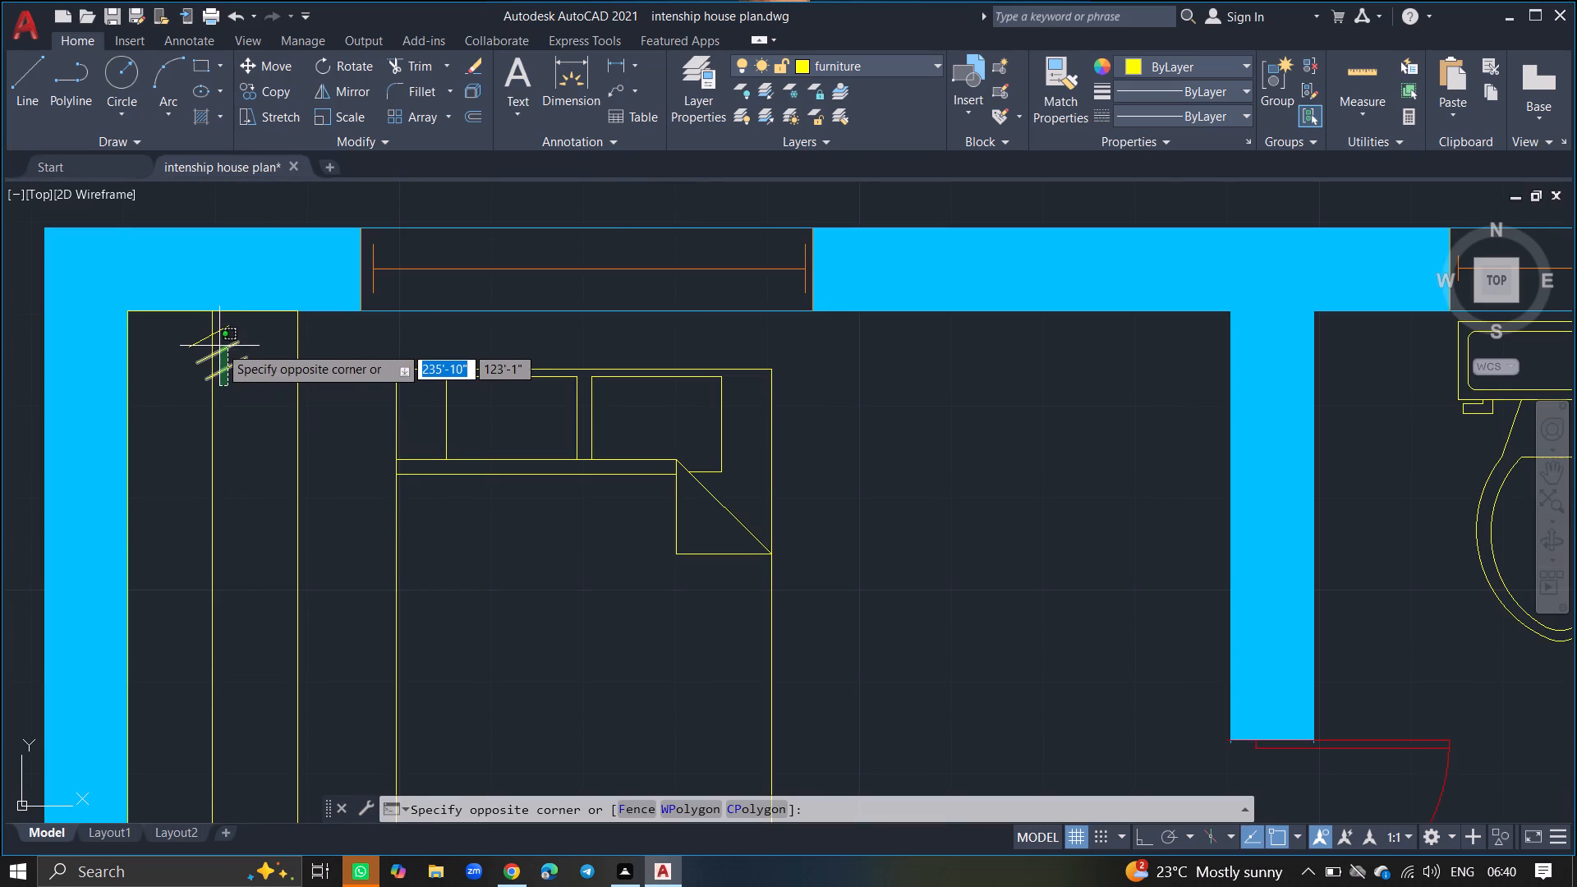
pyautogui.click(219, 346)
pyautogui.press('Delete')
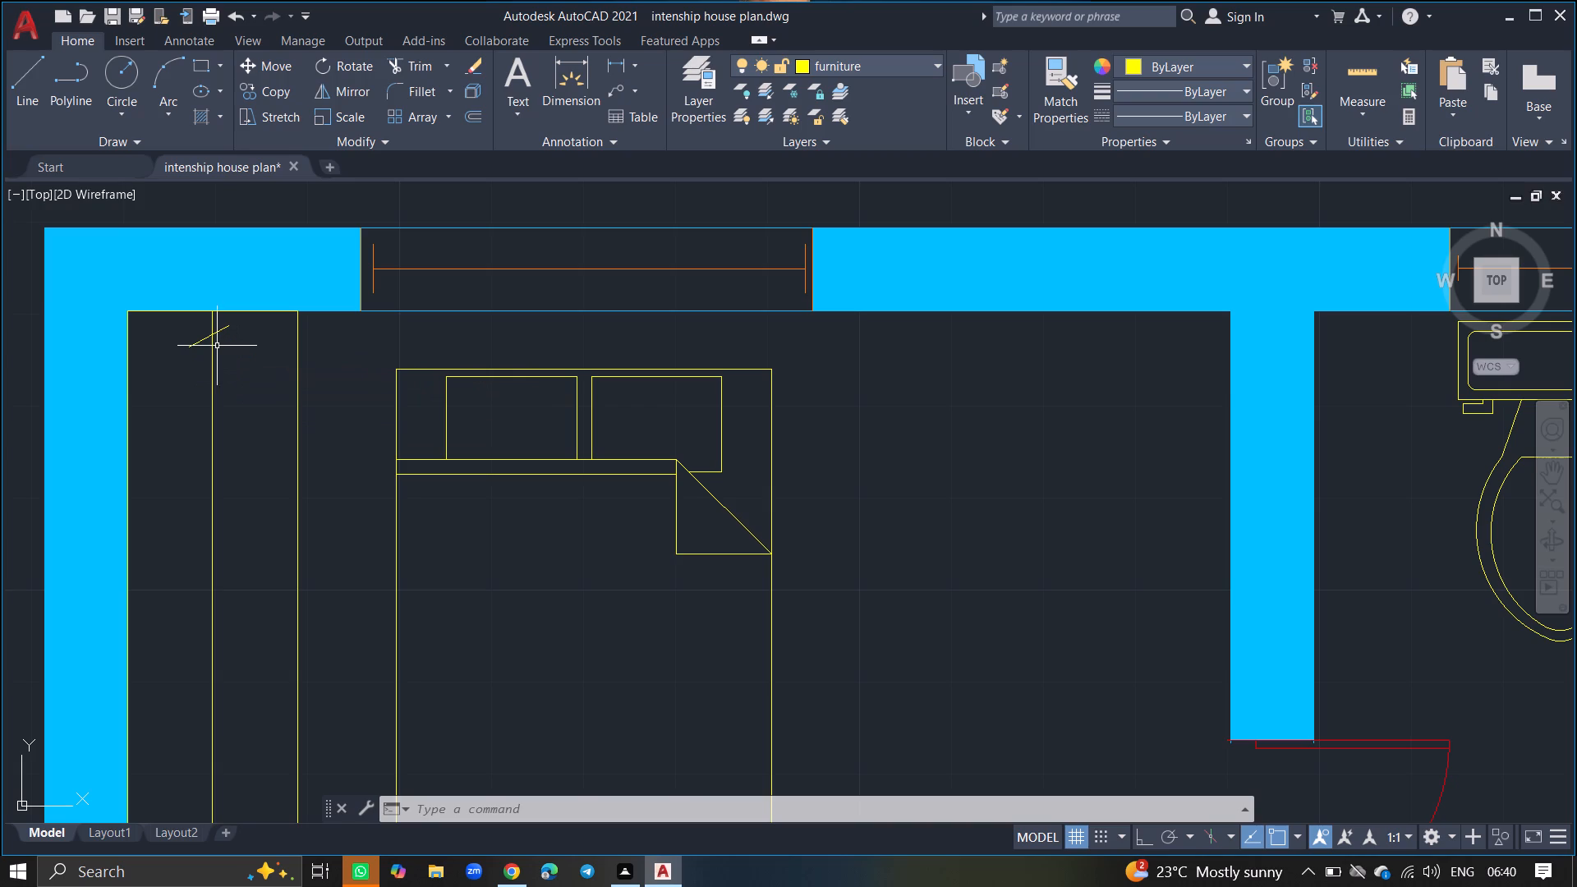
# Copy the hanger line from its southwest end as a fitted array of 20 items, ending just north of the wardrobe's south edge.
pyautogui.moveTo(200, 337); pyautogui.dragTo(180, 403)
pyautogui.write('copy')
pyautogui.press('Return')
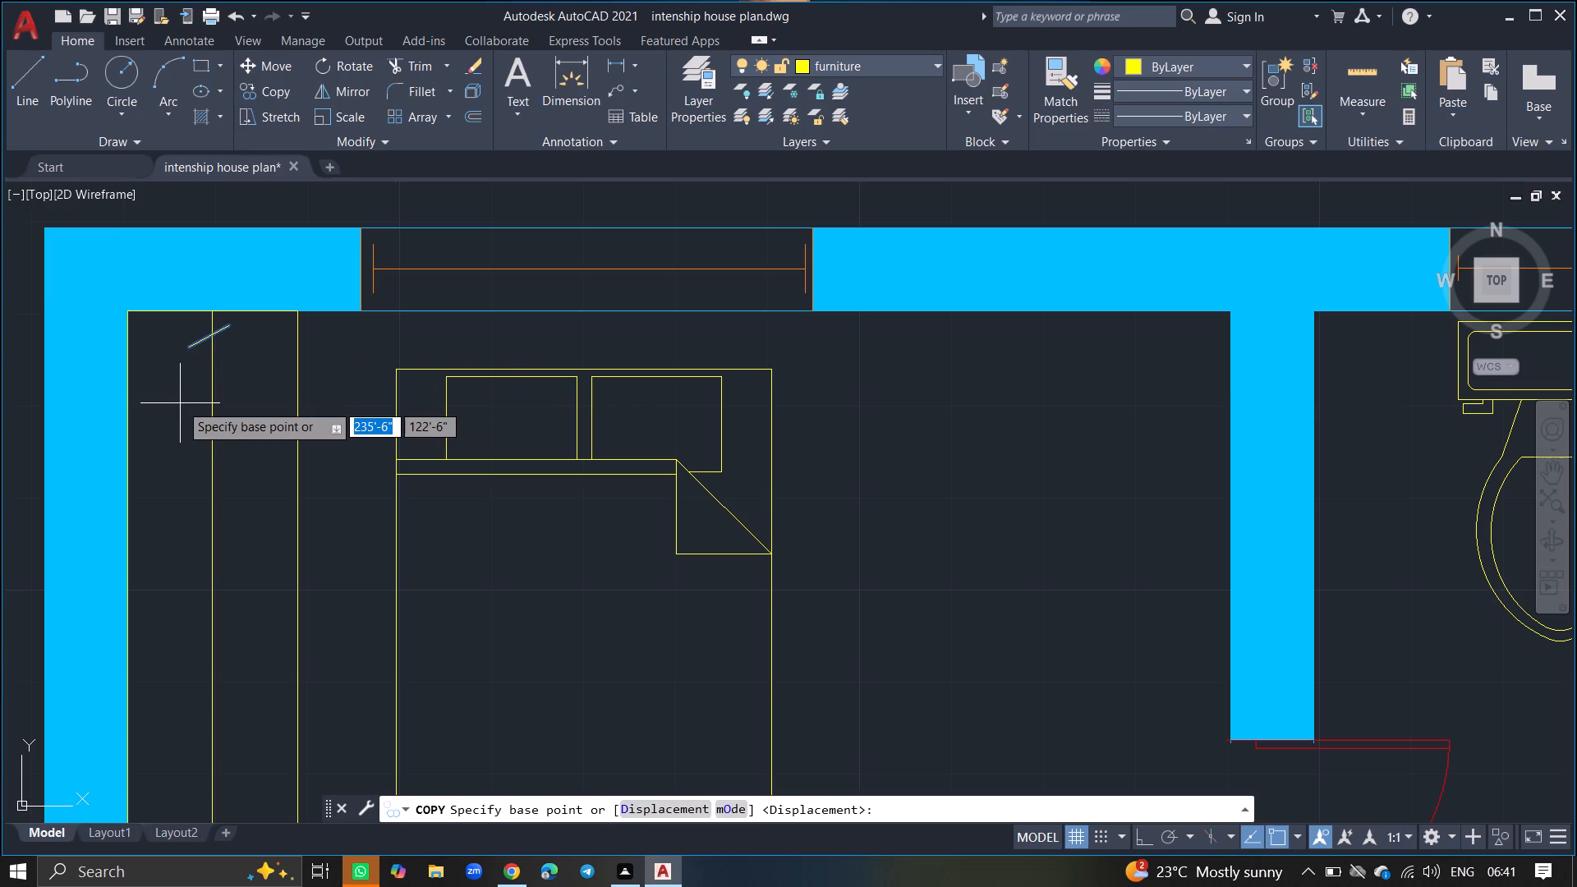
pyautogui.click(195, 344)
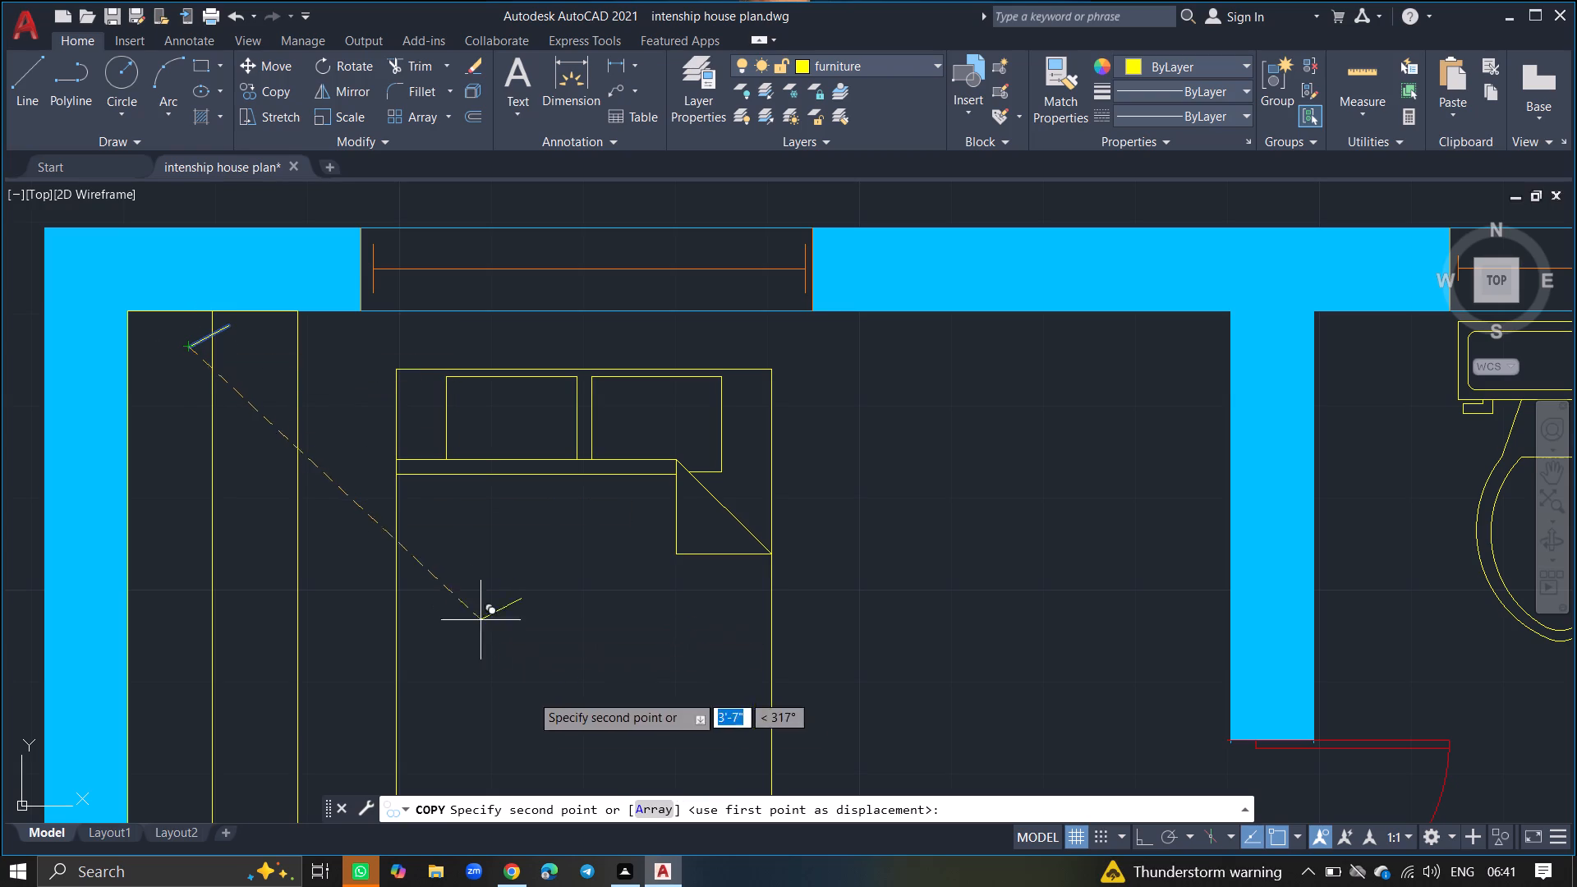
pyautogui.click(644, 814)
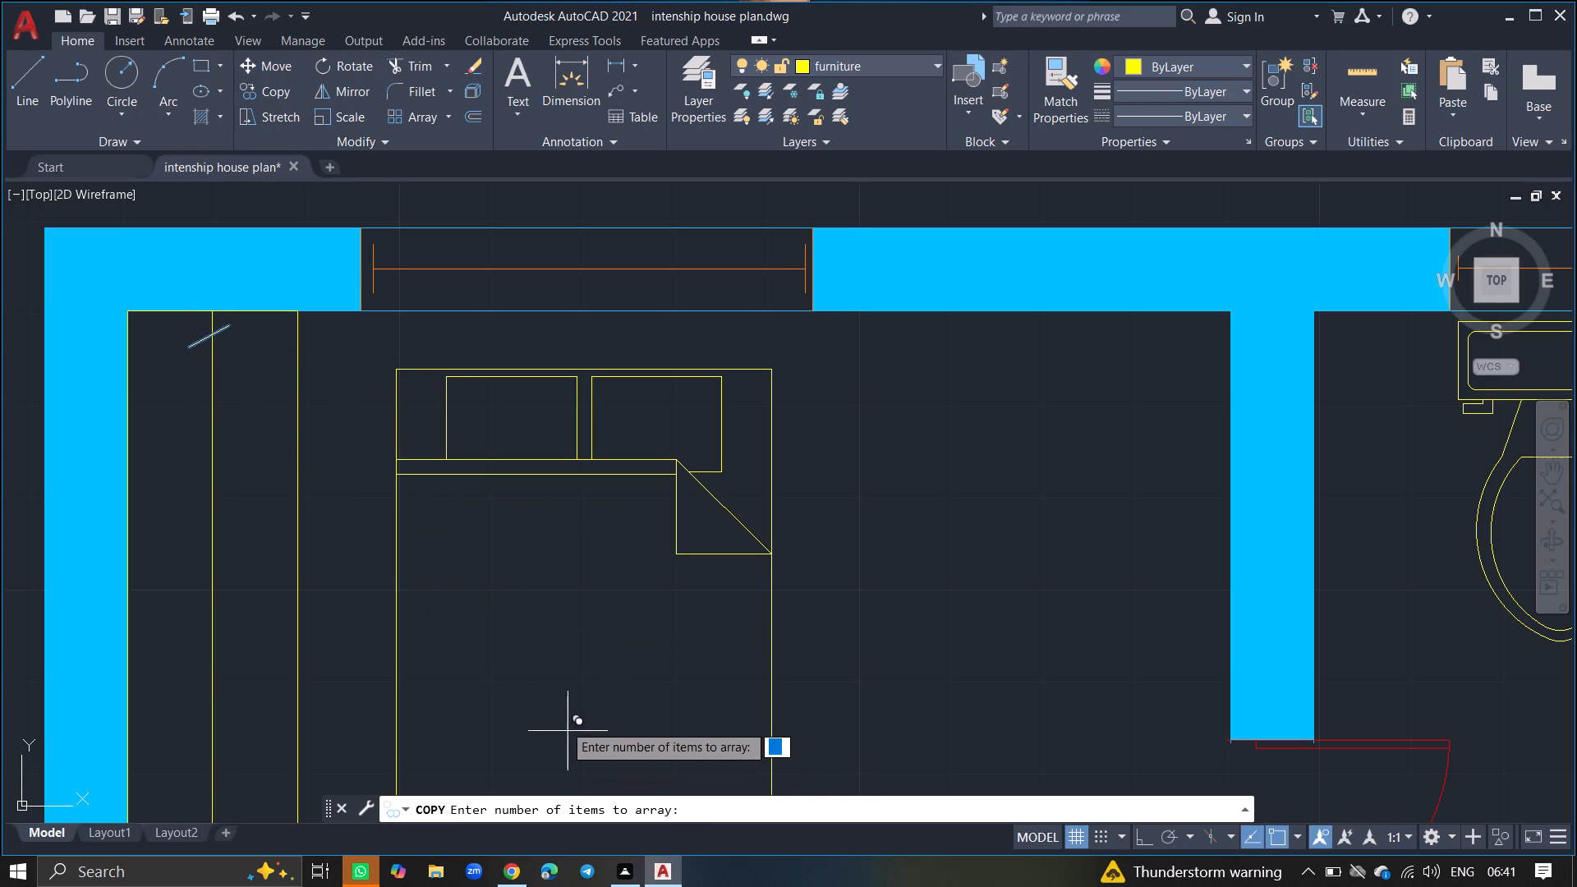
pyautogui.write('20')
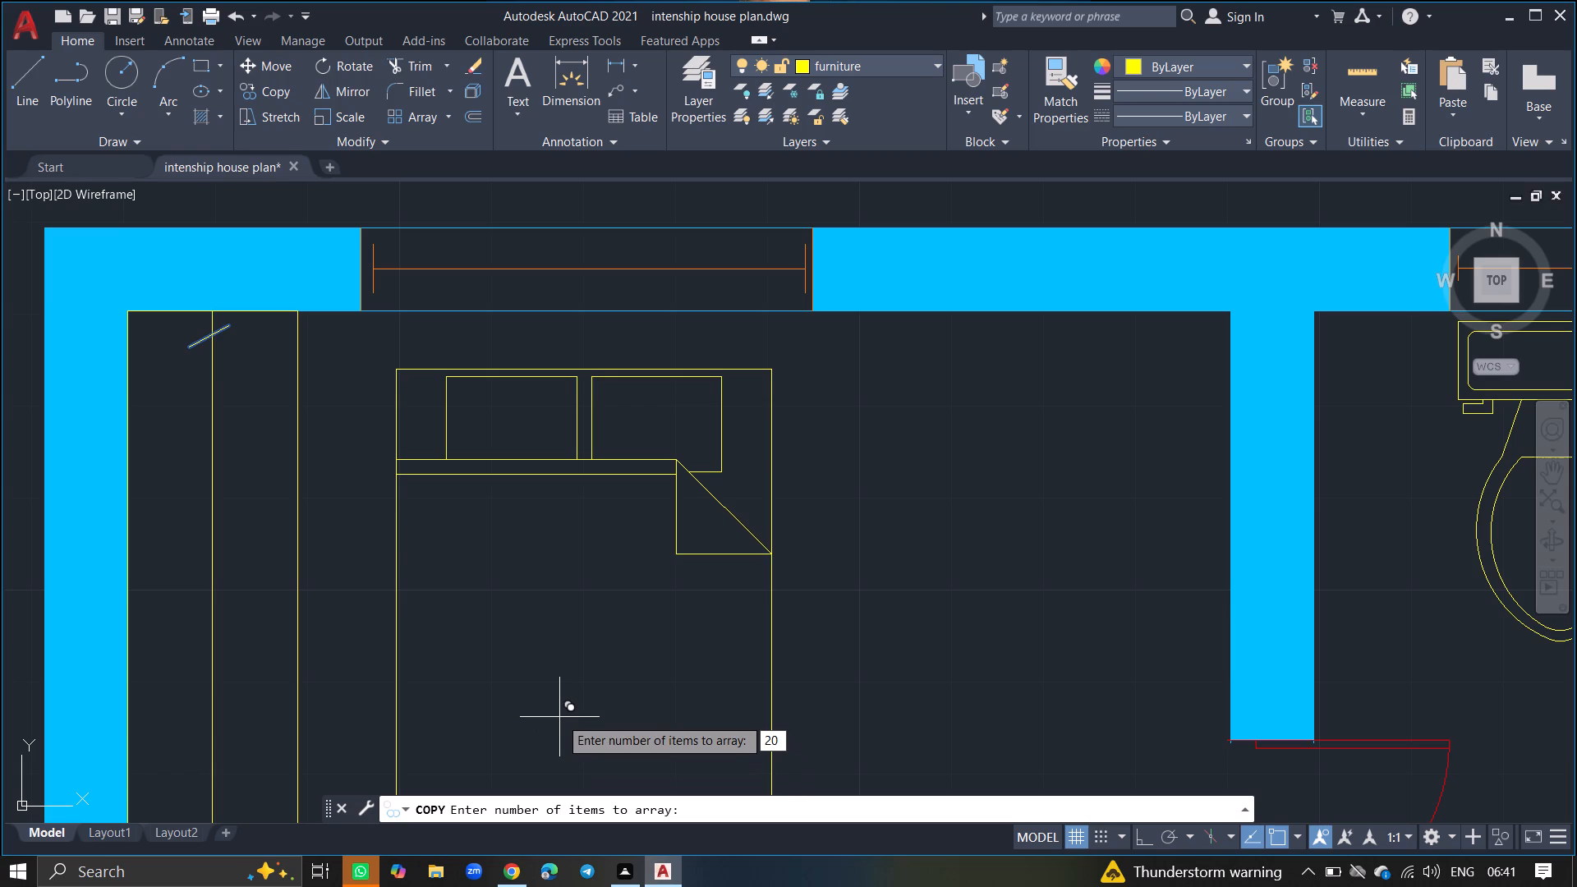
pyautogui.press('Return')
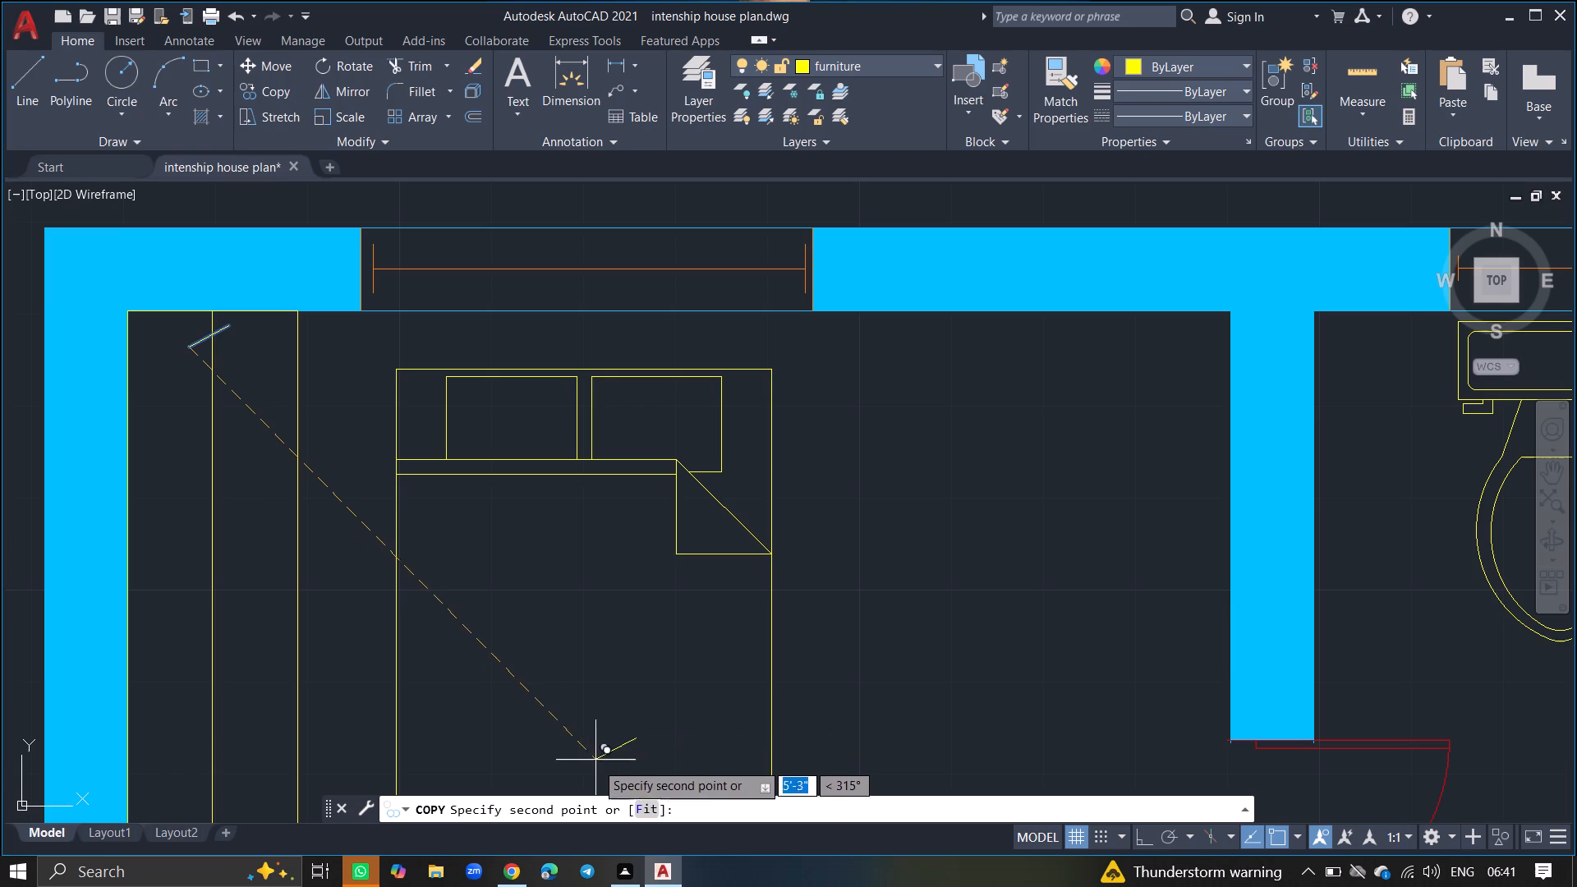
pyautogui.click(646, 811)
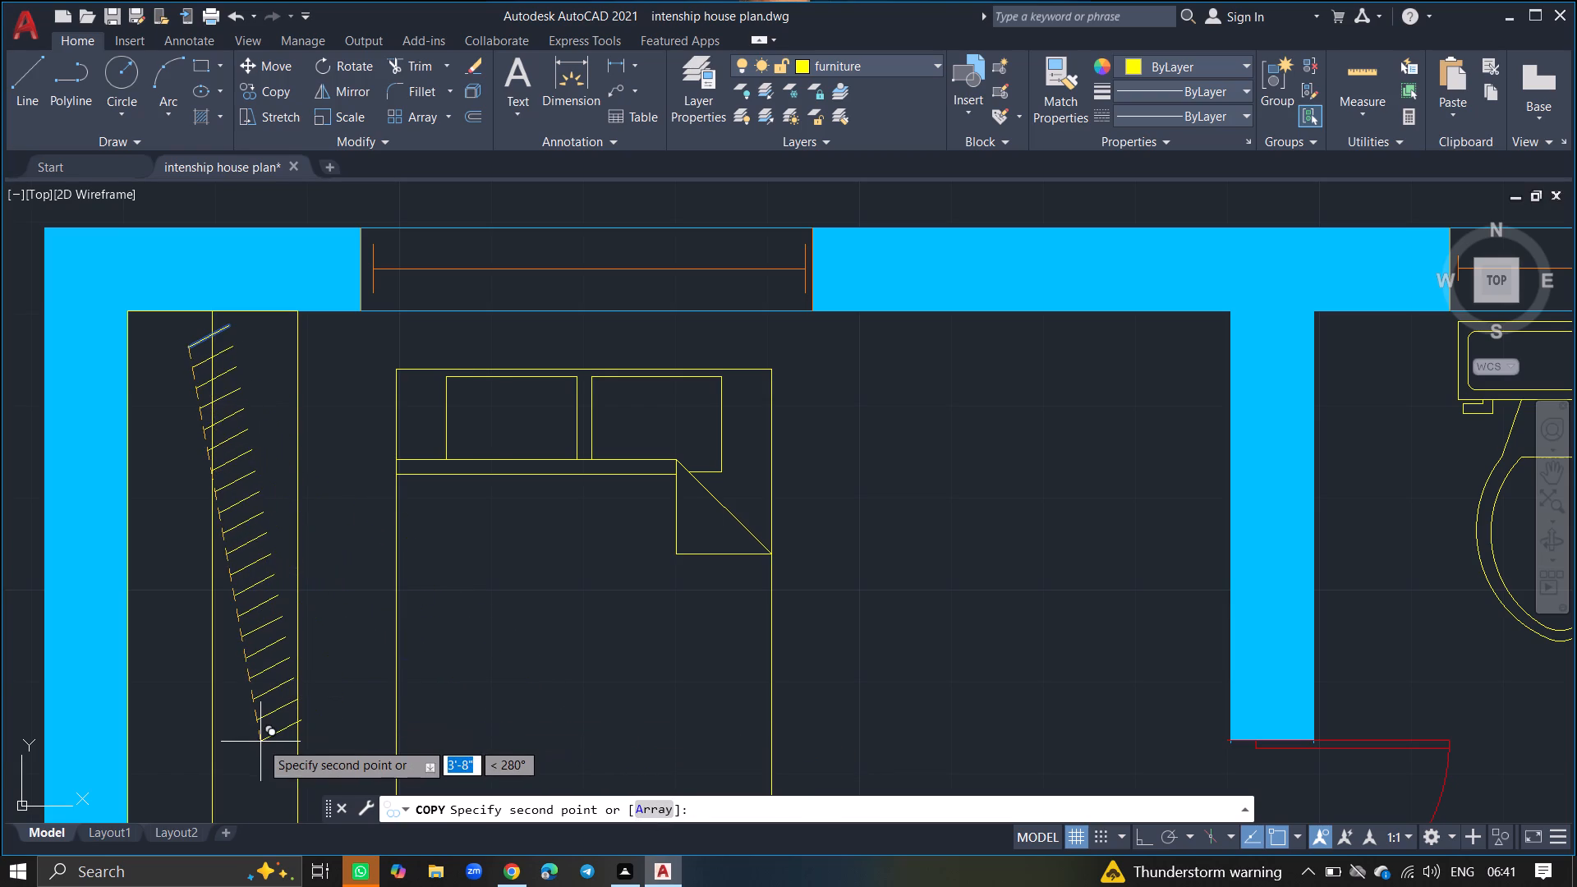
pyautogui.keyDown('ctrl'); pyautogui.scroll(-5, 260, 742); pyautogui.keyUp('ctrl')
pyautogui.keyDown('ctrl'); pyautogui.scroll(6, 247, 778); pyautogui.keyUp('ctrl')
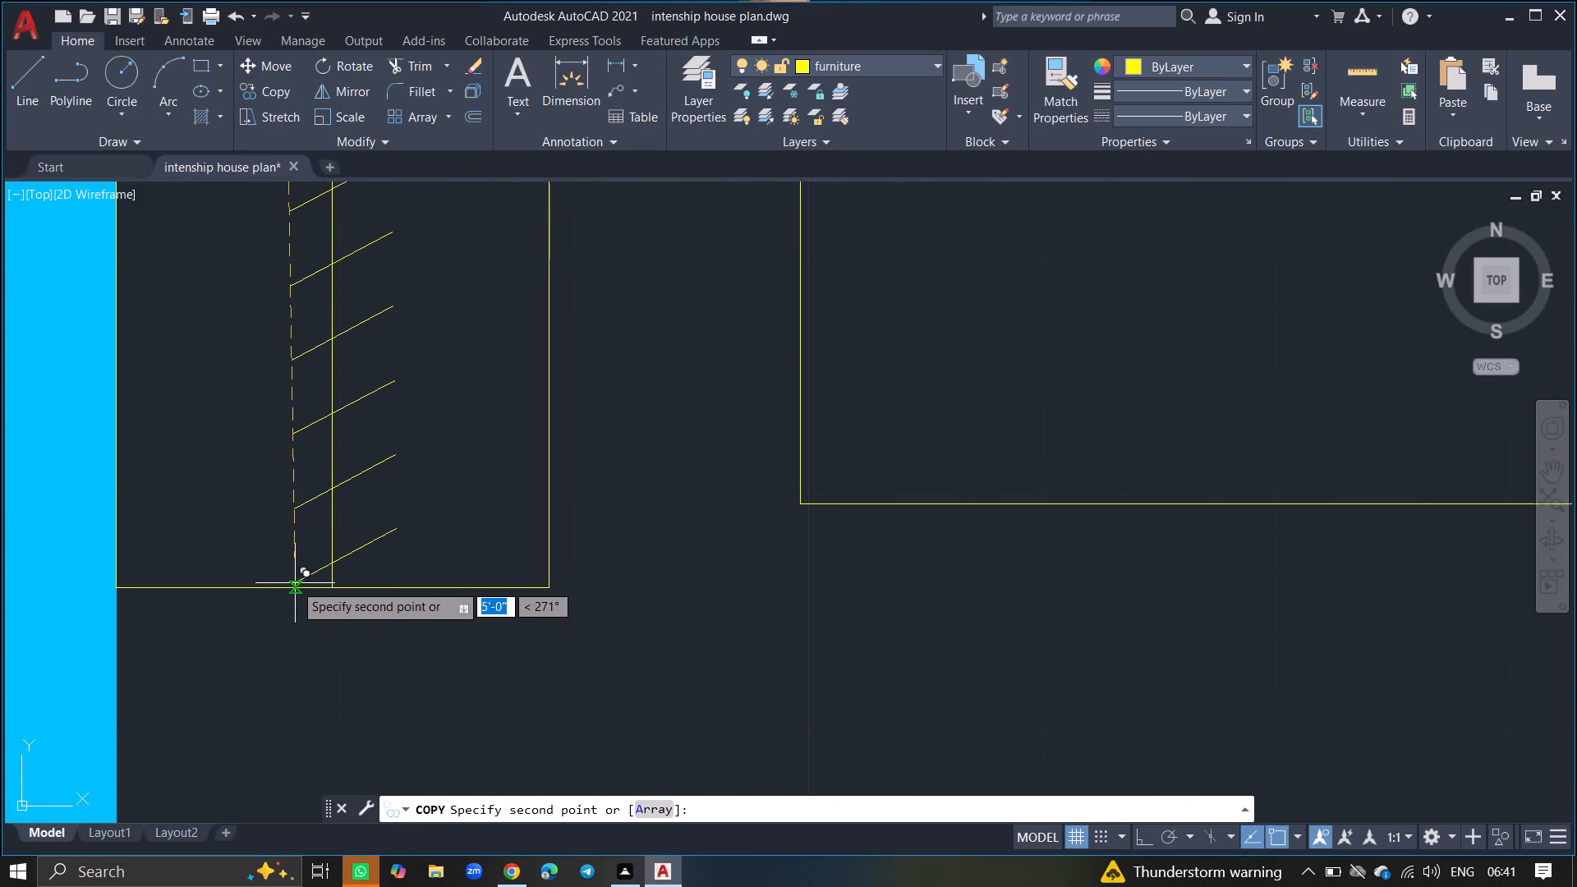
pyautogui.click(280, 563)
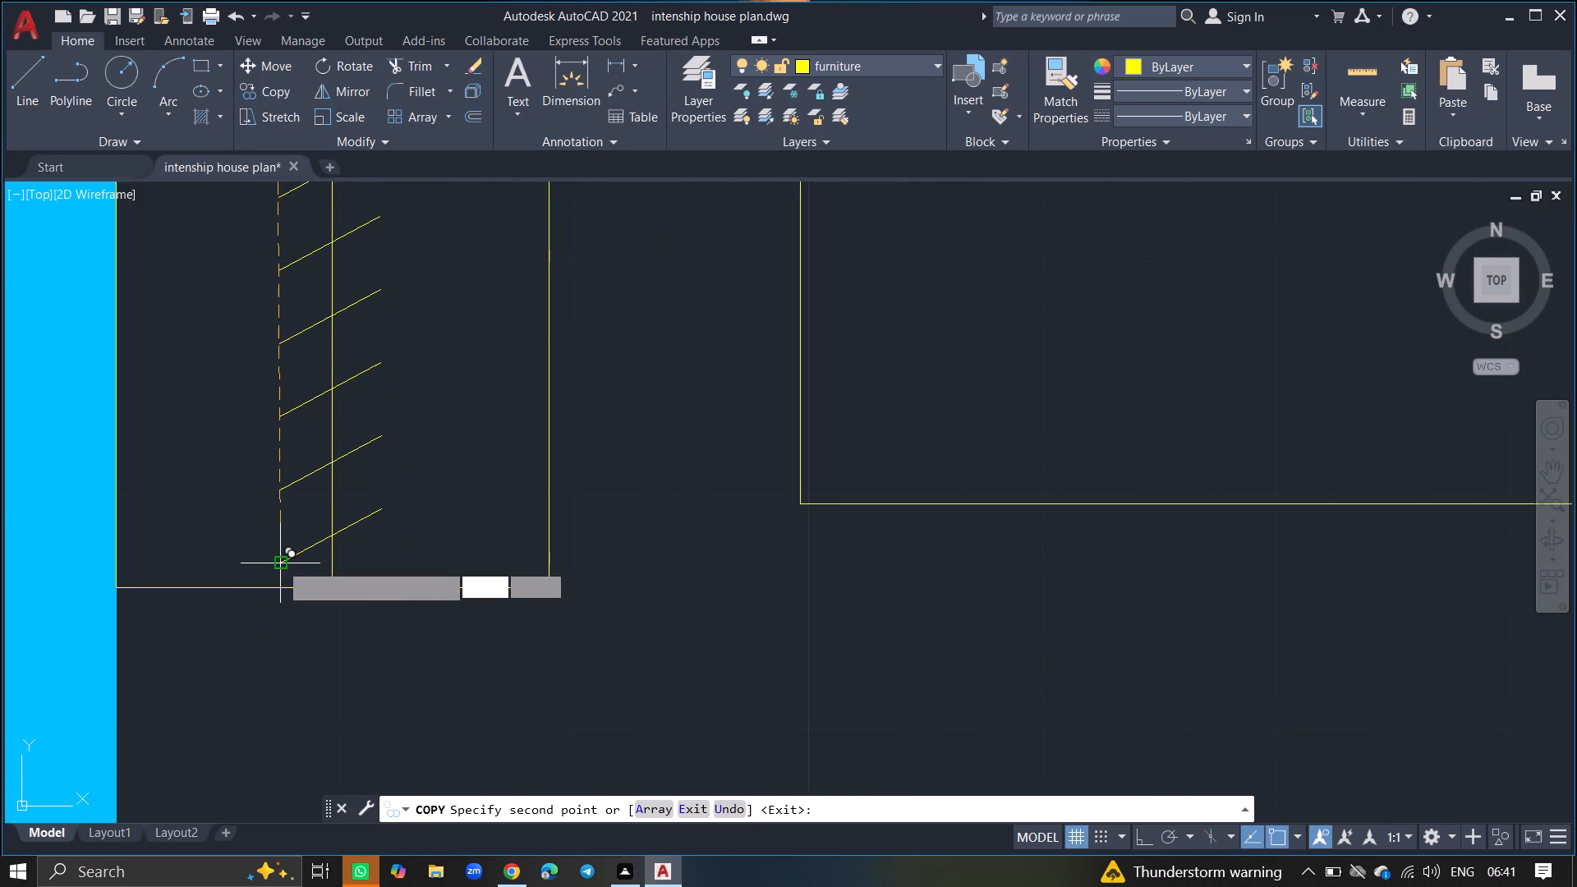
pyautogui.press('Return')
# Draw a wardrobe rectangle about 5'-4" by 1'-2" in the southeast corner of the northeast bedroom, along its south wall.
pyautogui.keyDown('ctrl'); pyautogui.scroll(-4, 280, 563); pyautogui.keyUp('ctrl')
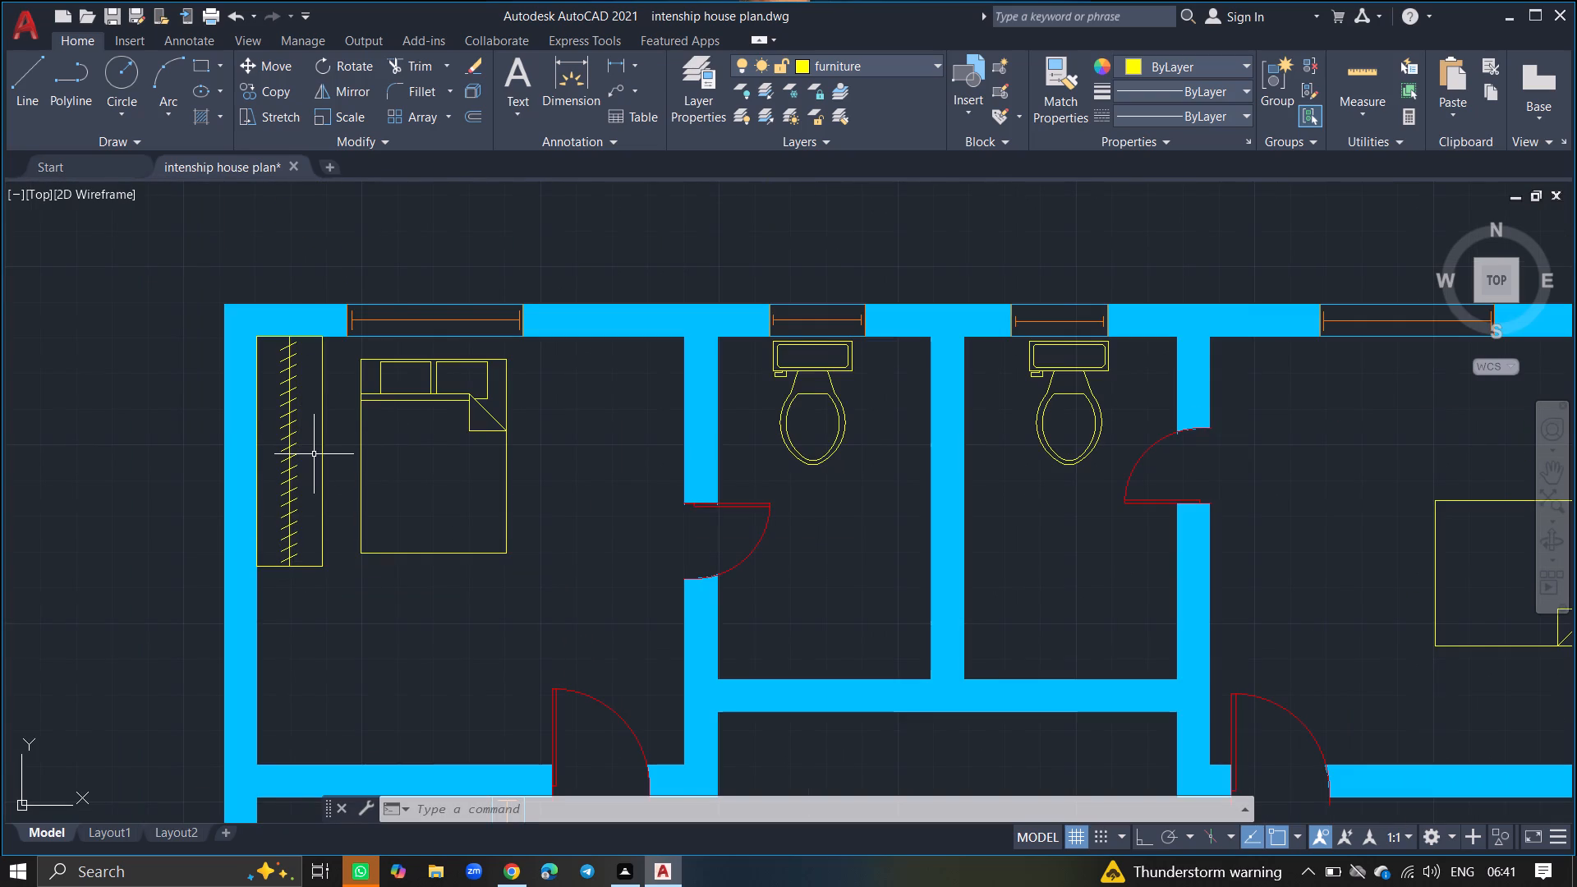
pyautogui.keyDown('ctrl'); pyautogui.scroll(-4, 341, 458); pyautogui.keyUp('ctrl')
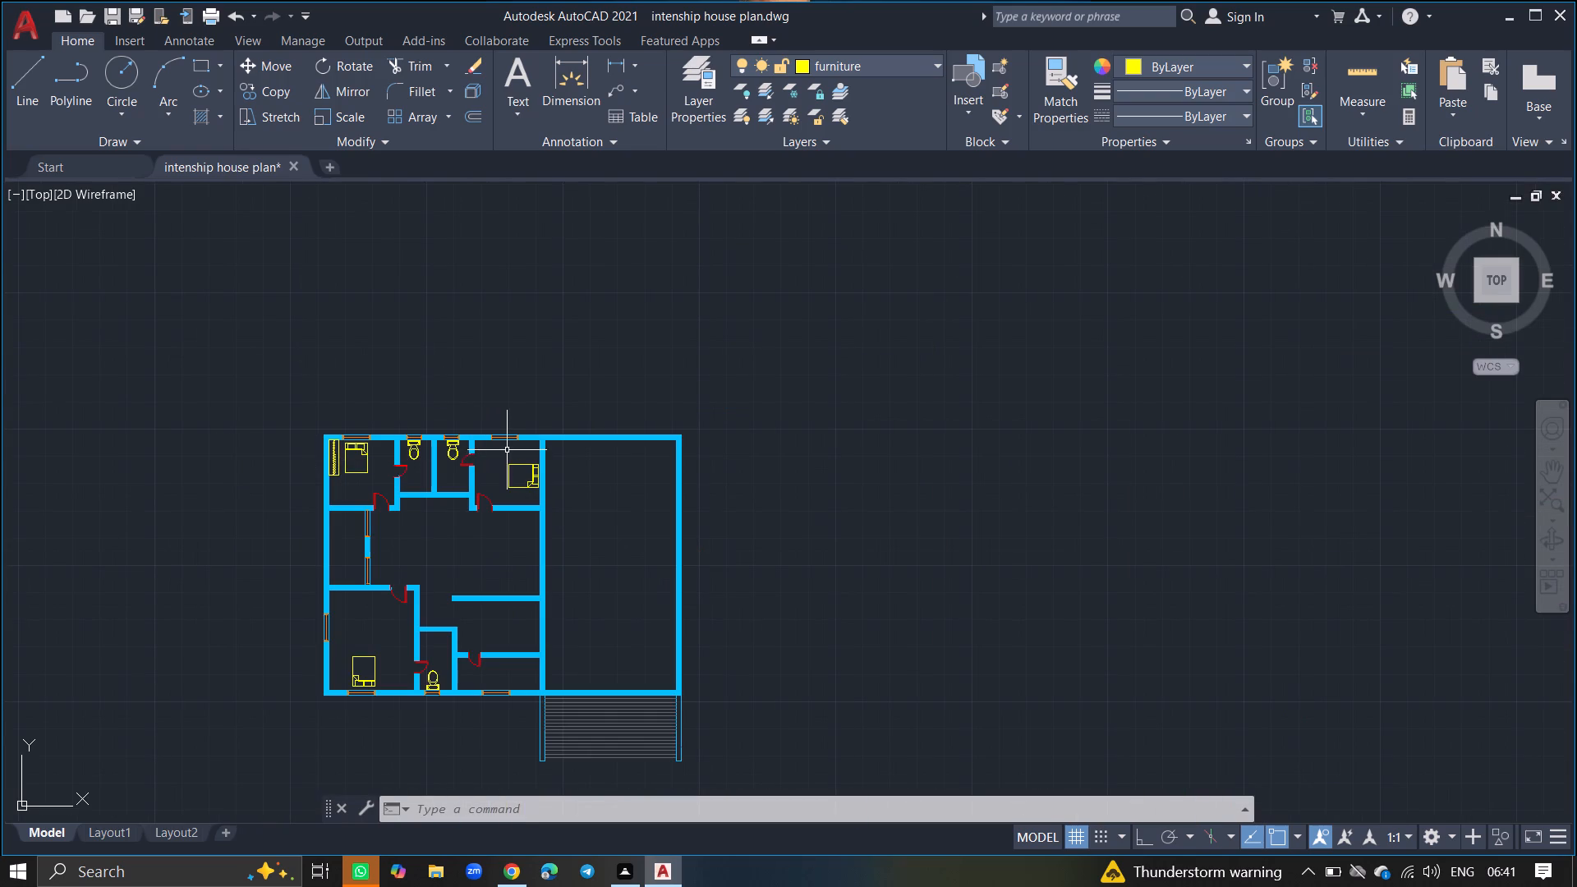
pyautogui.keyDown('ctrl'); pyautogui.scroll(2, 513, 460); pyautogui.keyUp('ctrl')
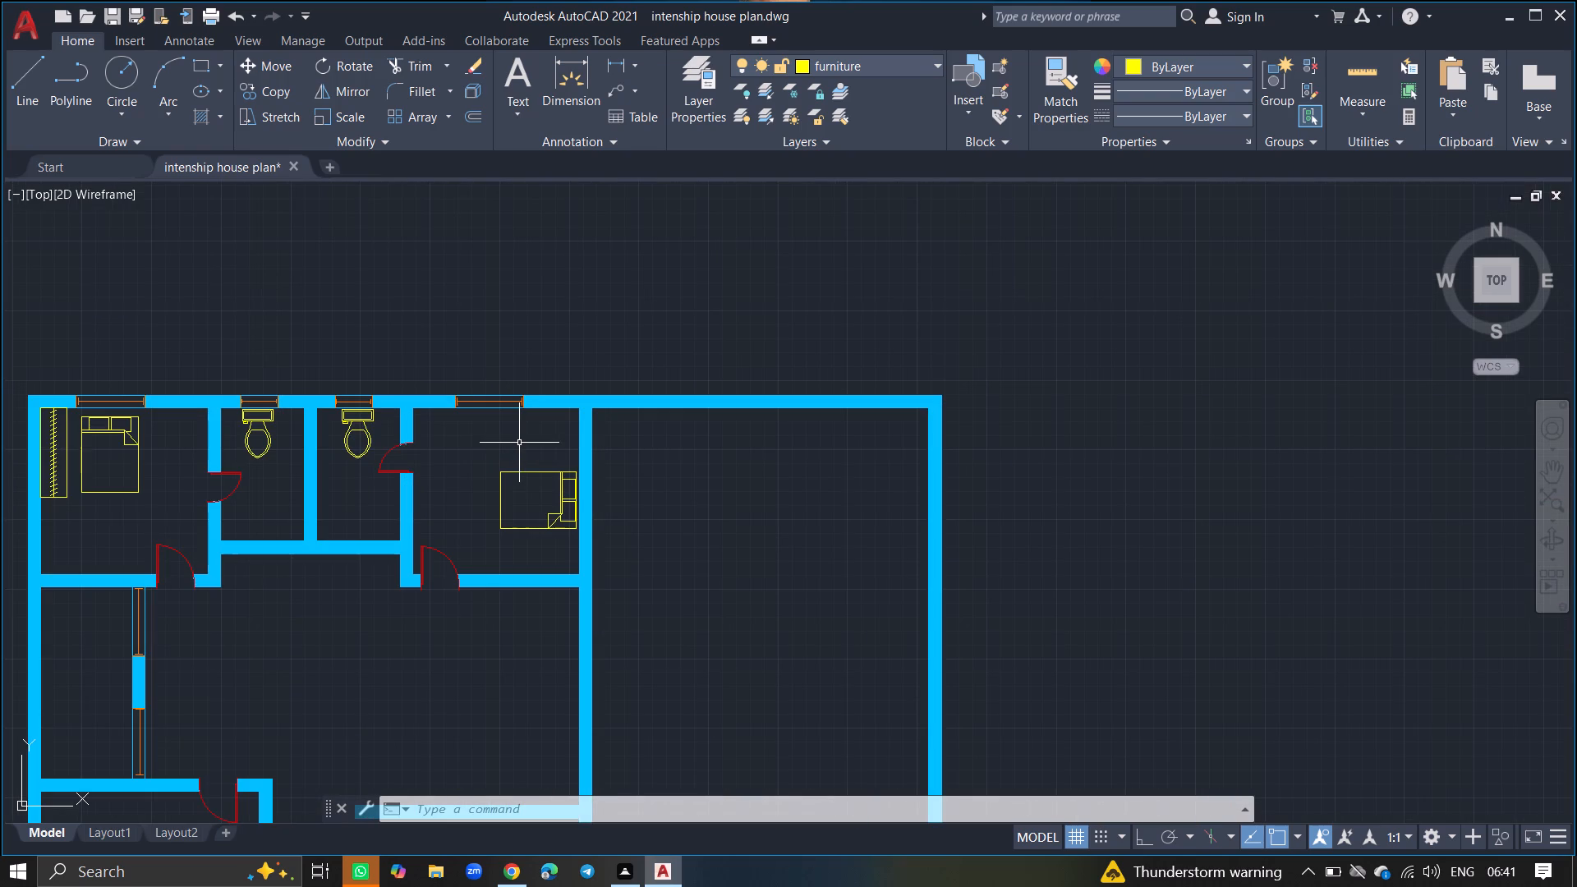
pyautogui.keyDown('ctrl'); pyautogui.scroll(2, 520, 441); pyautogui.keyUp('ctrl')
pyautogui.write('rec')
pyautogui.press('Return')
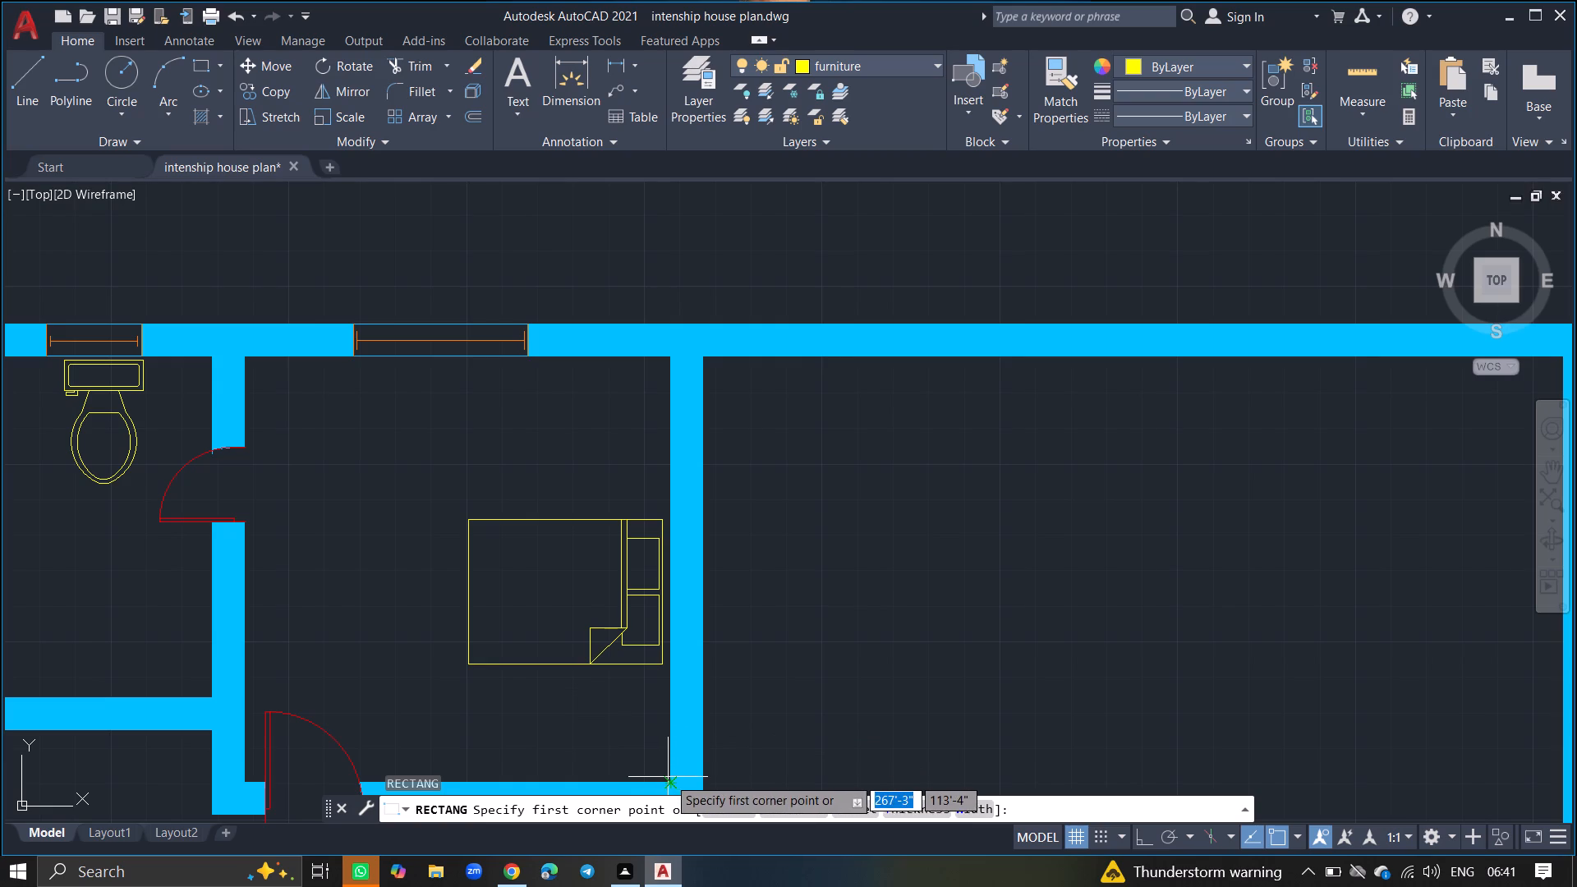
pyautogui.moveTo(668, 777); pyautogui.dragTo(499, 756)
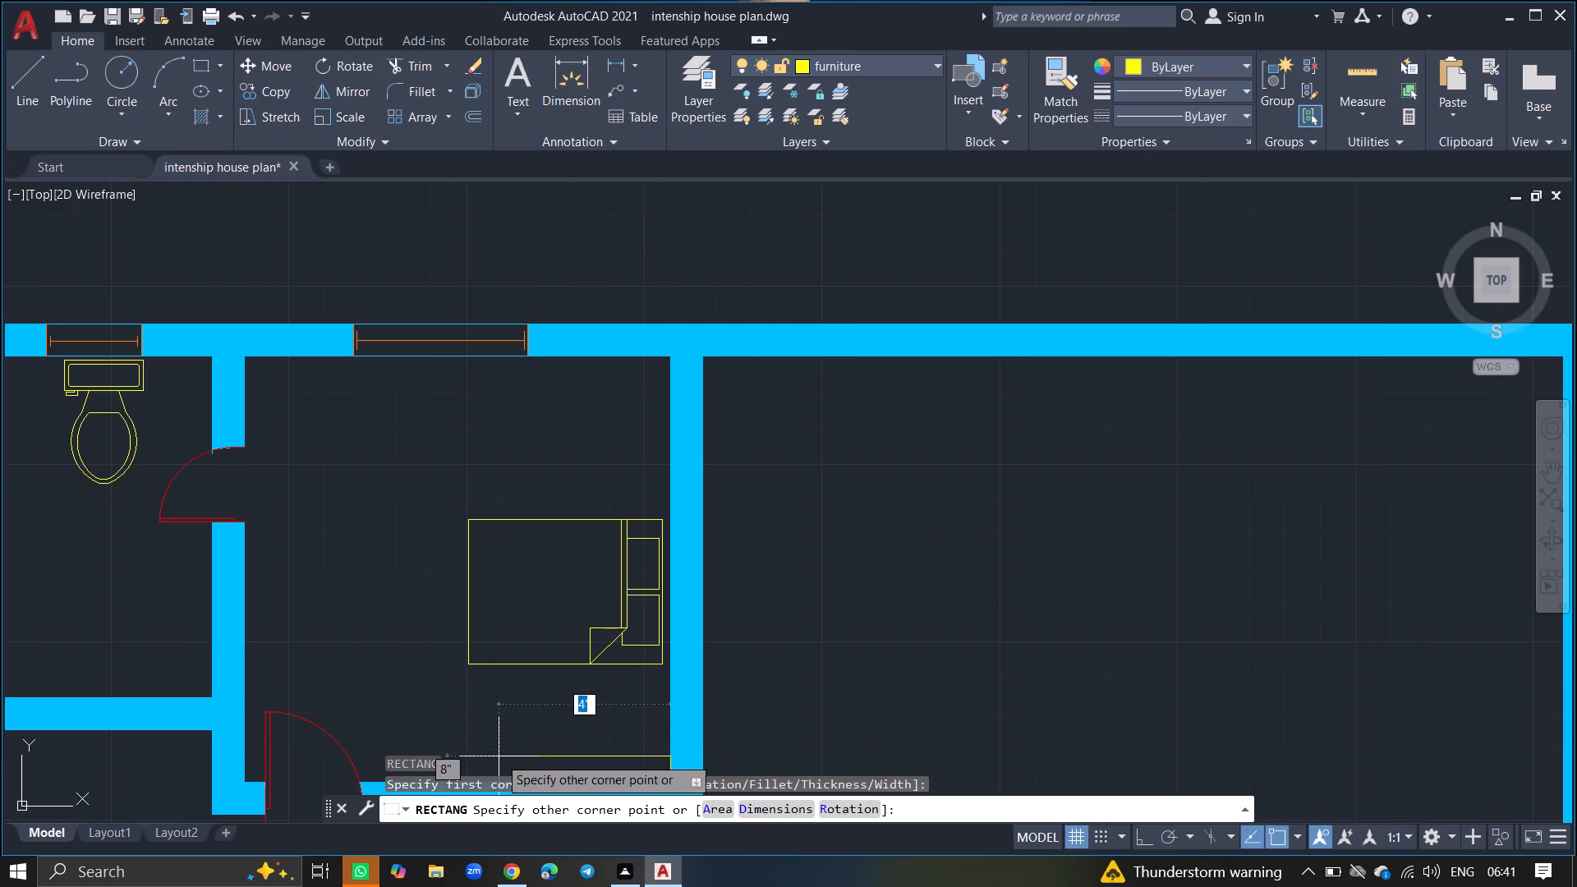
pyautogui.moveTo(499, 756); pyautogui.dragTo(443, 733)
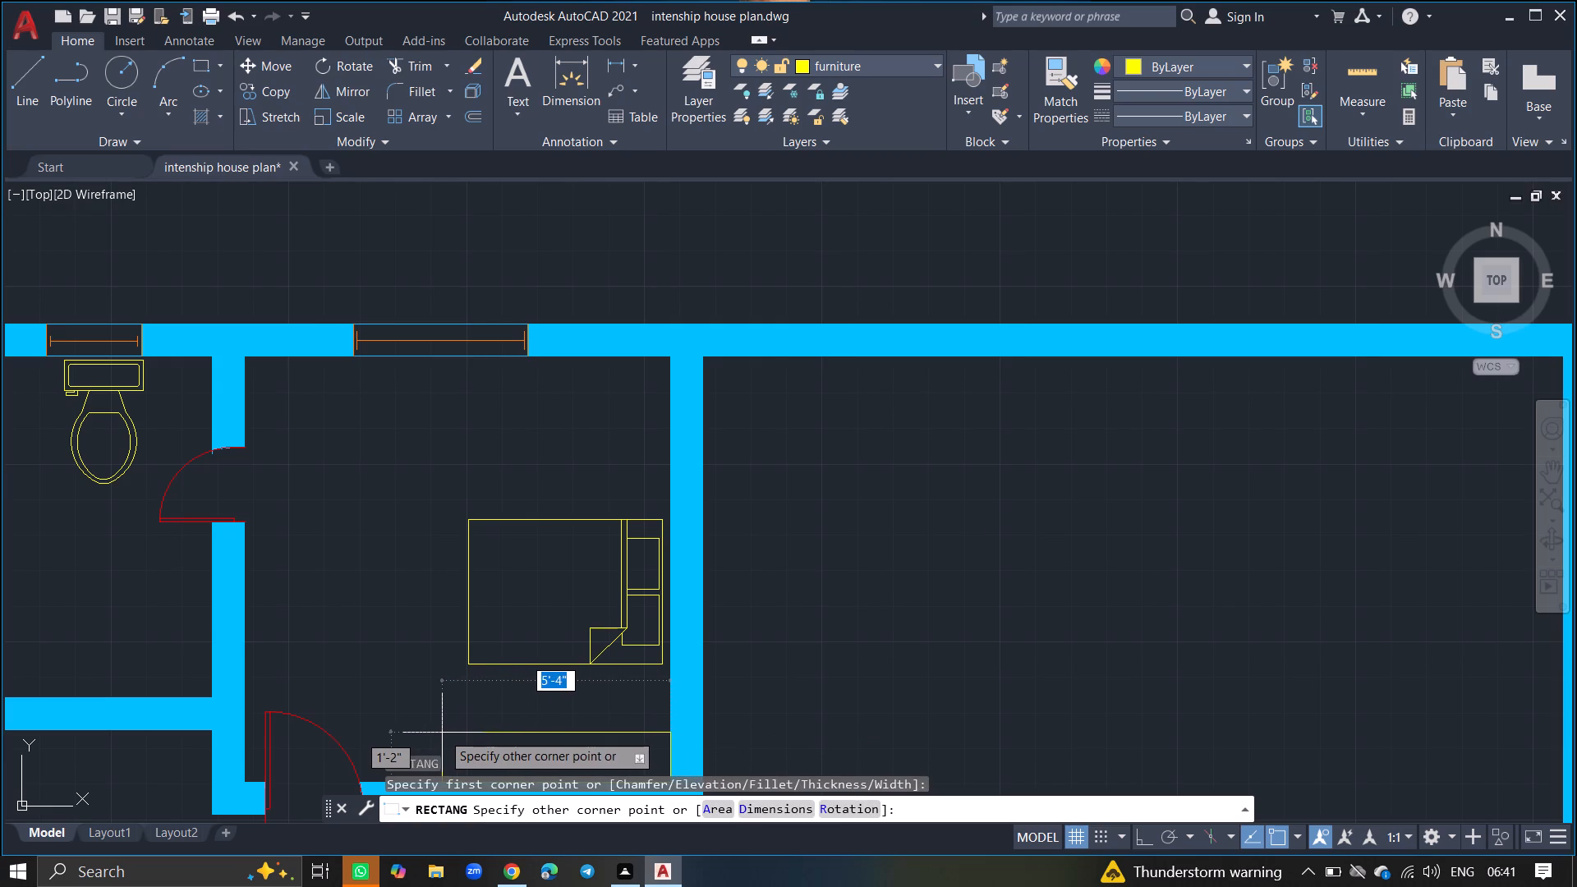
pyautogui.click(442, 733)
# Draw a lengthwise centre line through the new wardrobe, from the midpoint of its west edge to the midpoint of its east edge.
pyautogui.keyDown('ctrl'); pyautogui.scroll(-6, 520, 720); pyautogui.keyUp('ctrl')
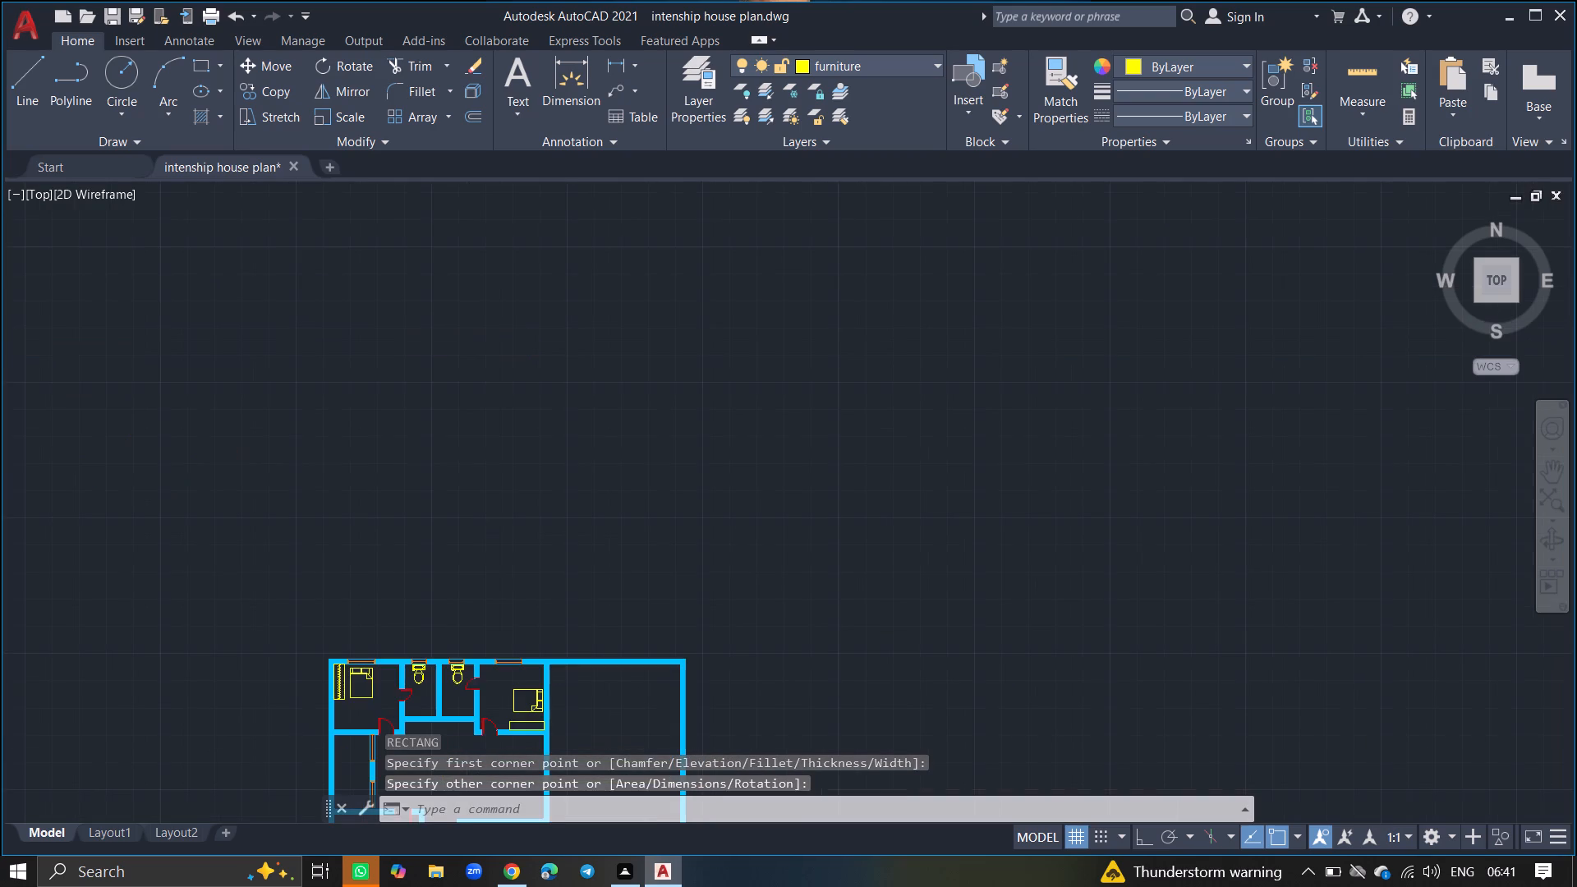
pyautogui.keyDown('ctrl'); pyautogui.scroll(4, 521, 731); pyautogui.keyUp('ctrl')
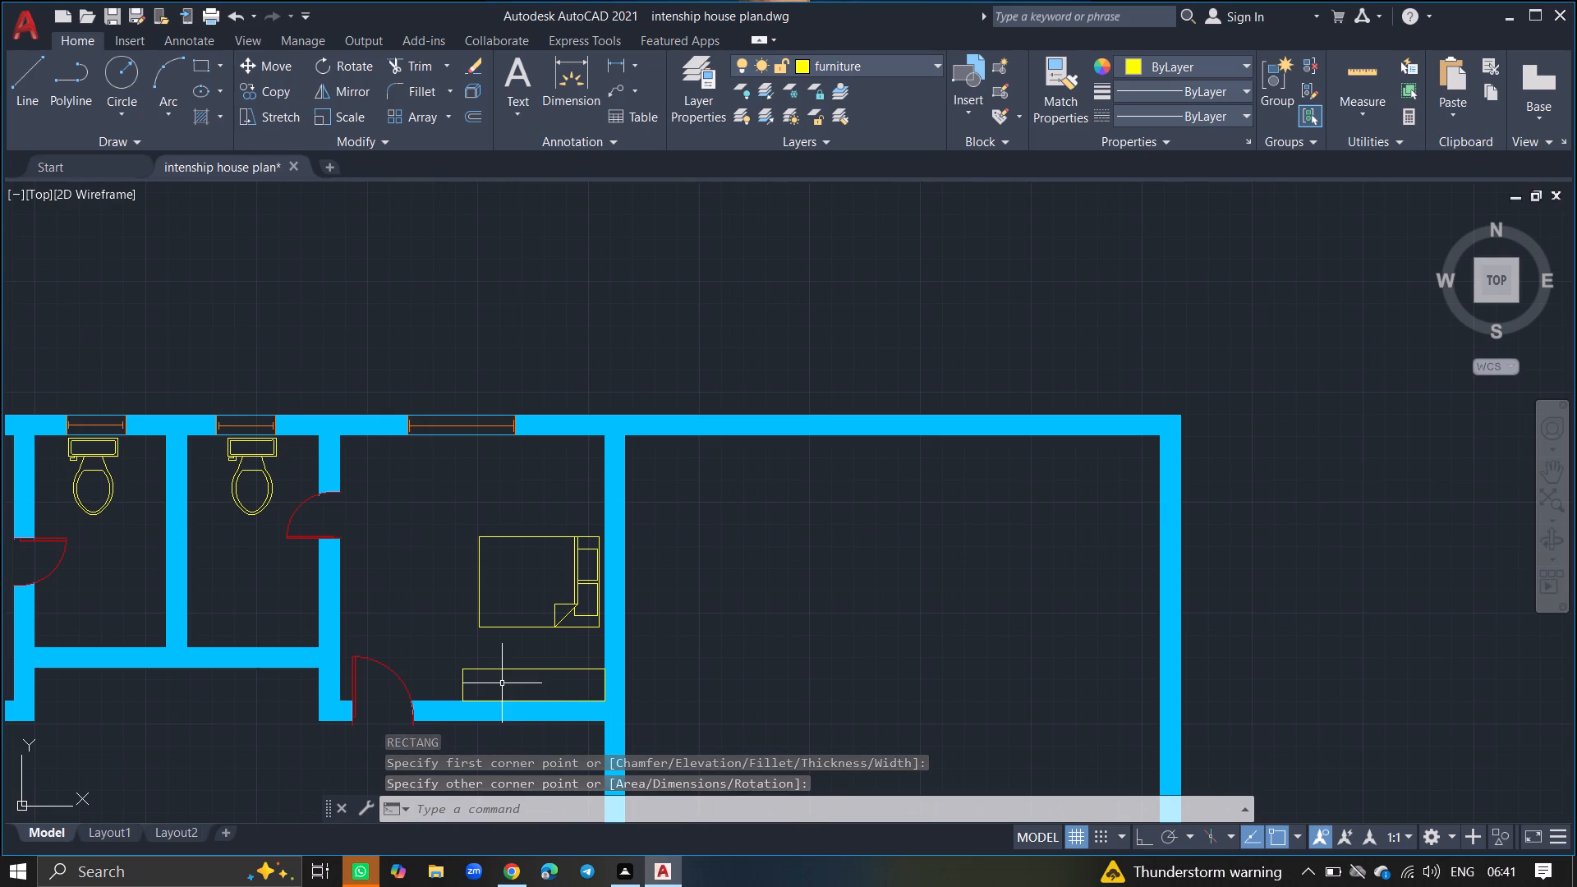
pyautogui.keyDown('ctrl'); pyautogui.scroll(1, 502, 683); pyautogui.keyUp('ctrl')
pyautogui.press('l')
pyautogui.press('Return')
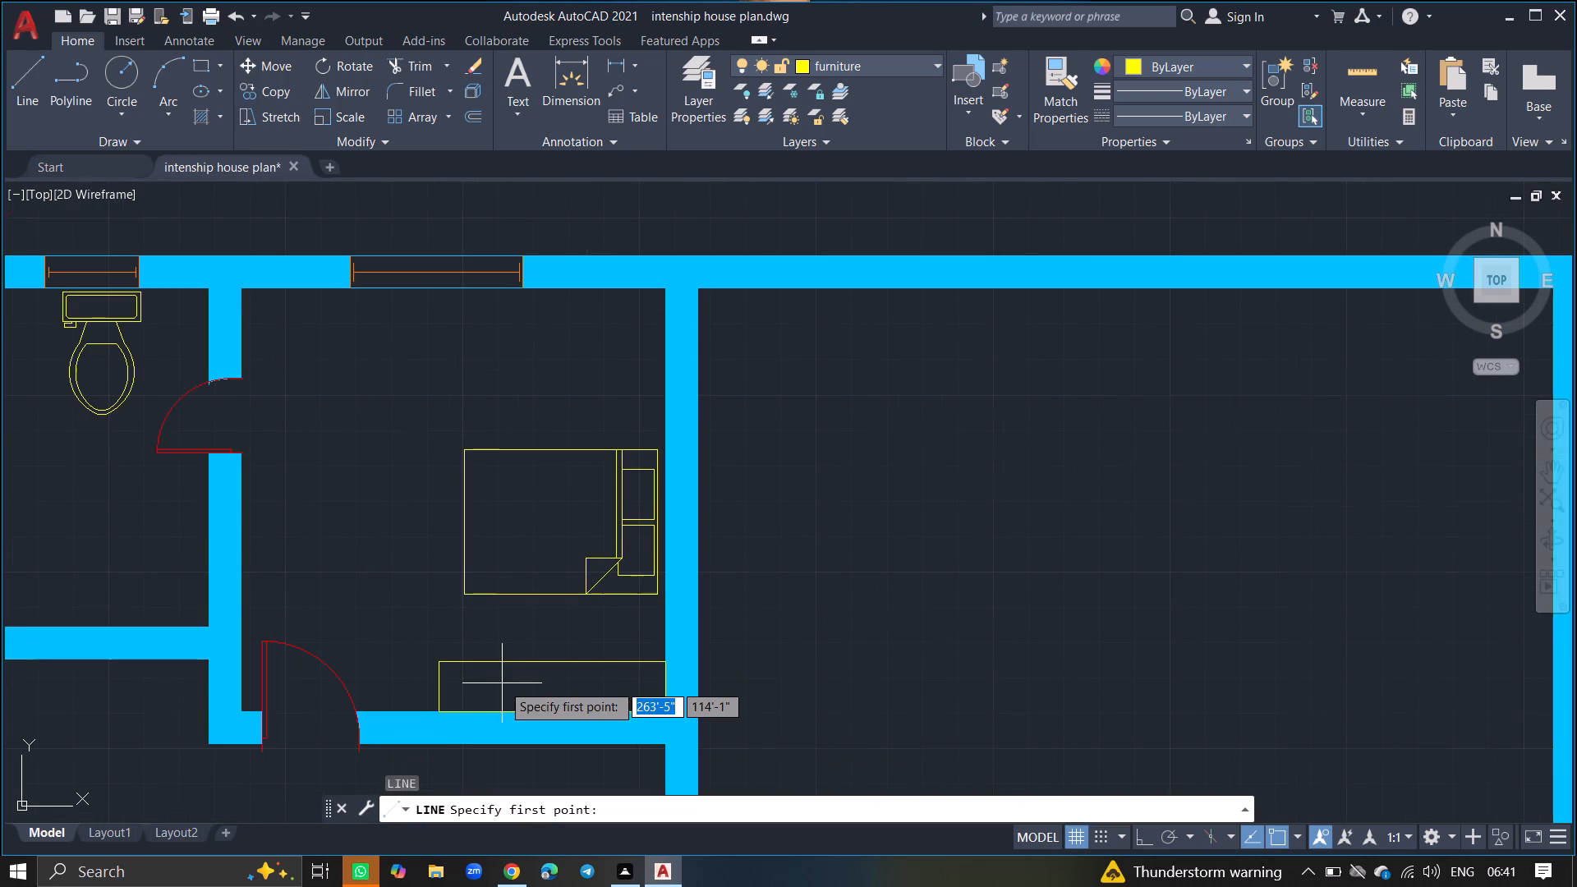
pyautogui.keyDown('ctrl'); pyautogui.scroll(4, 502, 683); pyautogui.keyUp('ctrl')
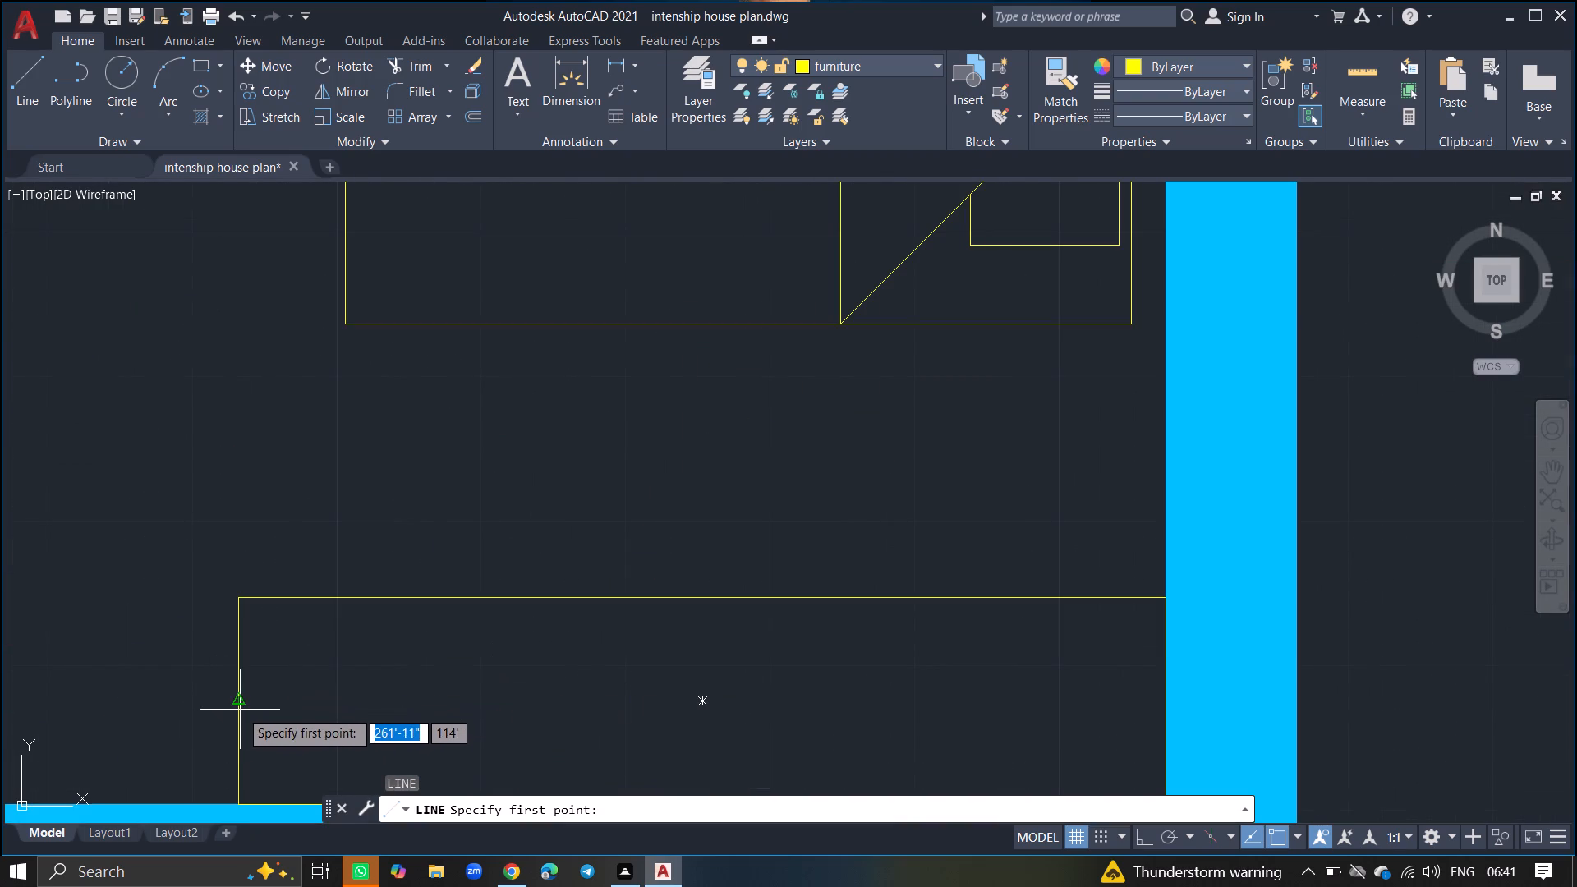
pyautogui.moveTo(240, 705); pyautogui.dragTo(803, 708)
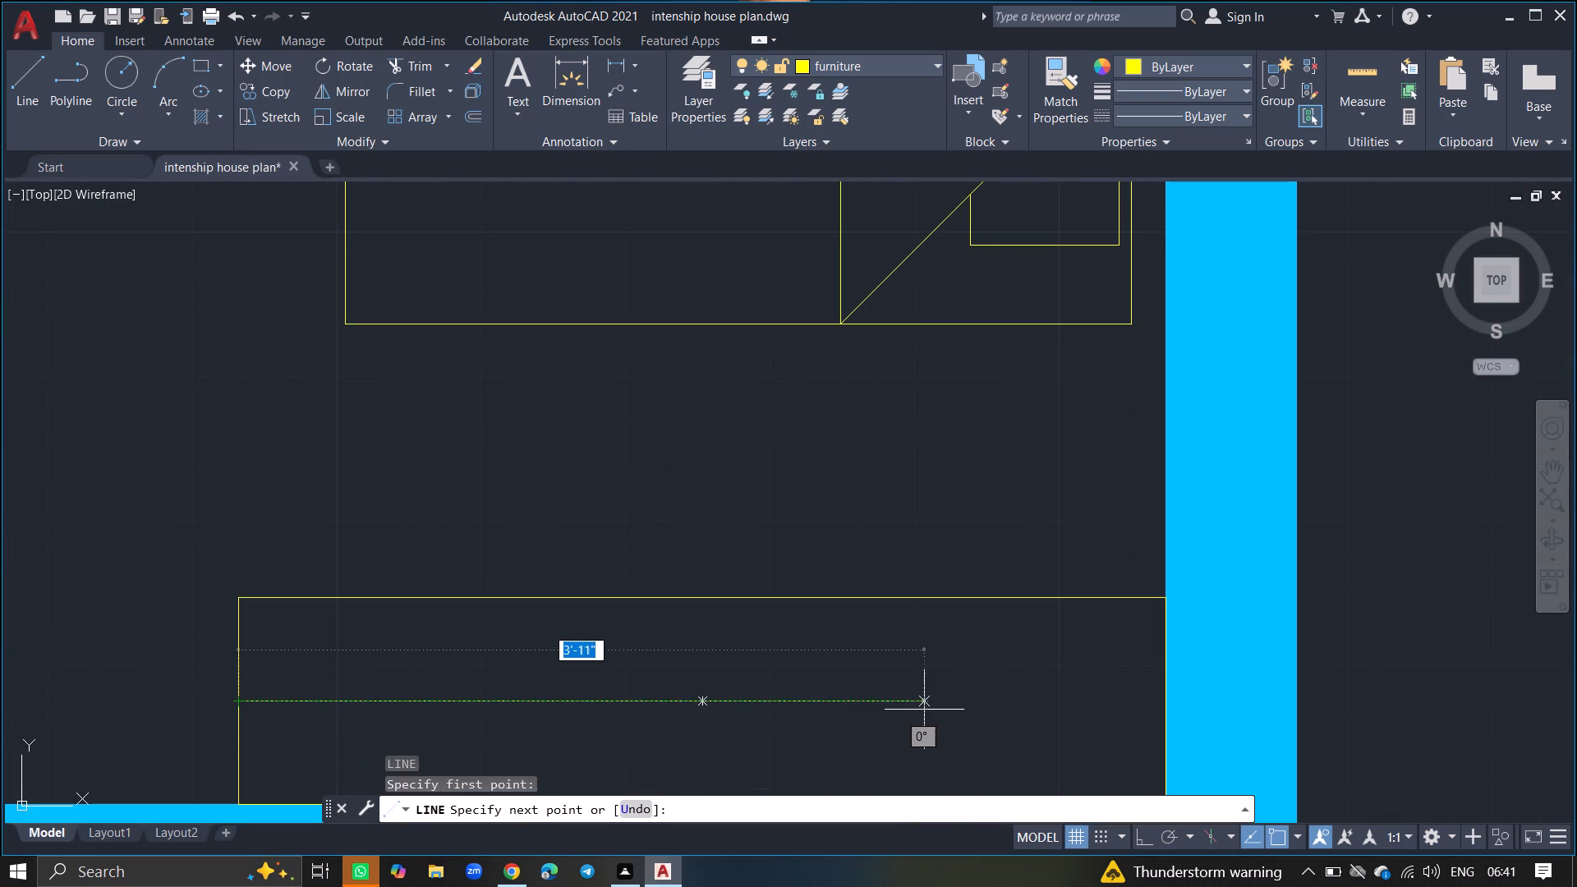
pyautogui.click(1160, 707)
pyautogui.press('Return')
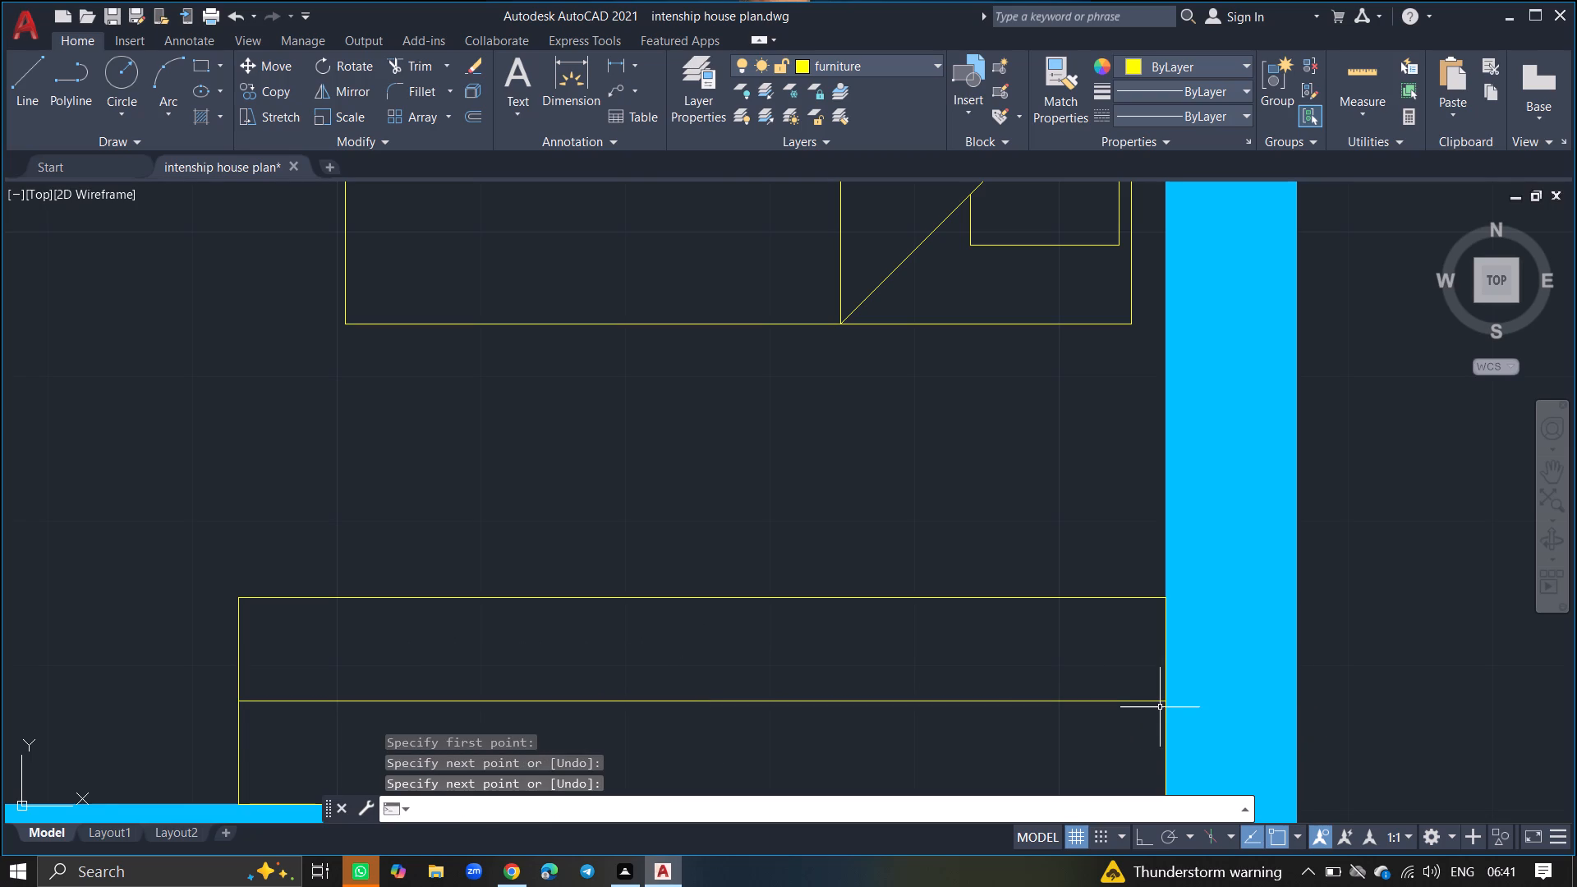
# Draw a diagonal hanger line about 6" long across the centre line near the west end of the northeast bedroom's wardrobe.
pyautogui.press('l')
pyautogui.press('Return')
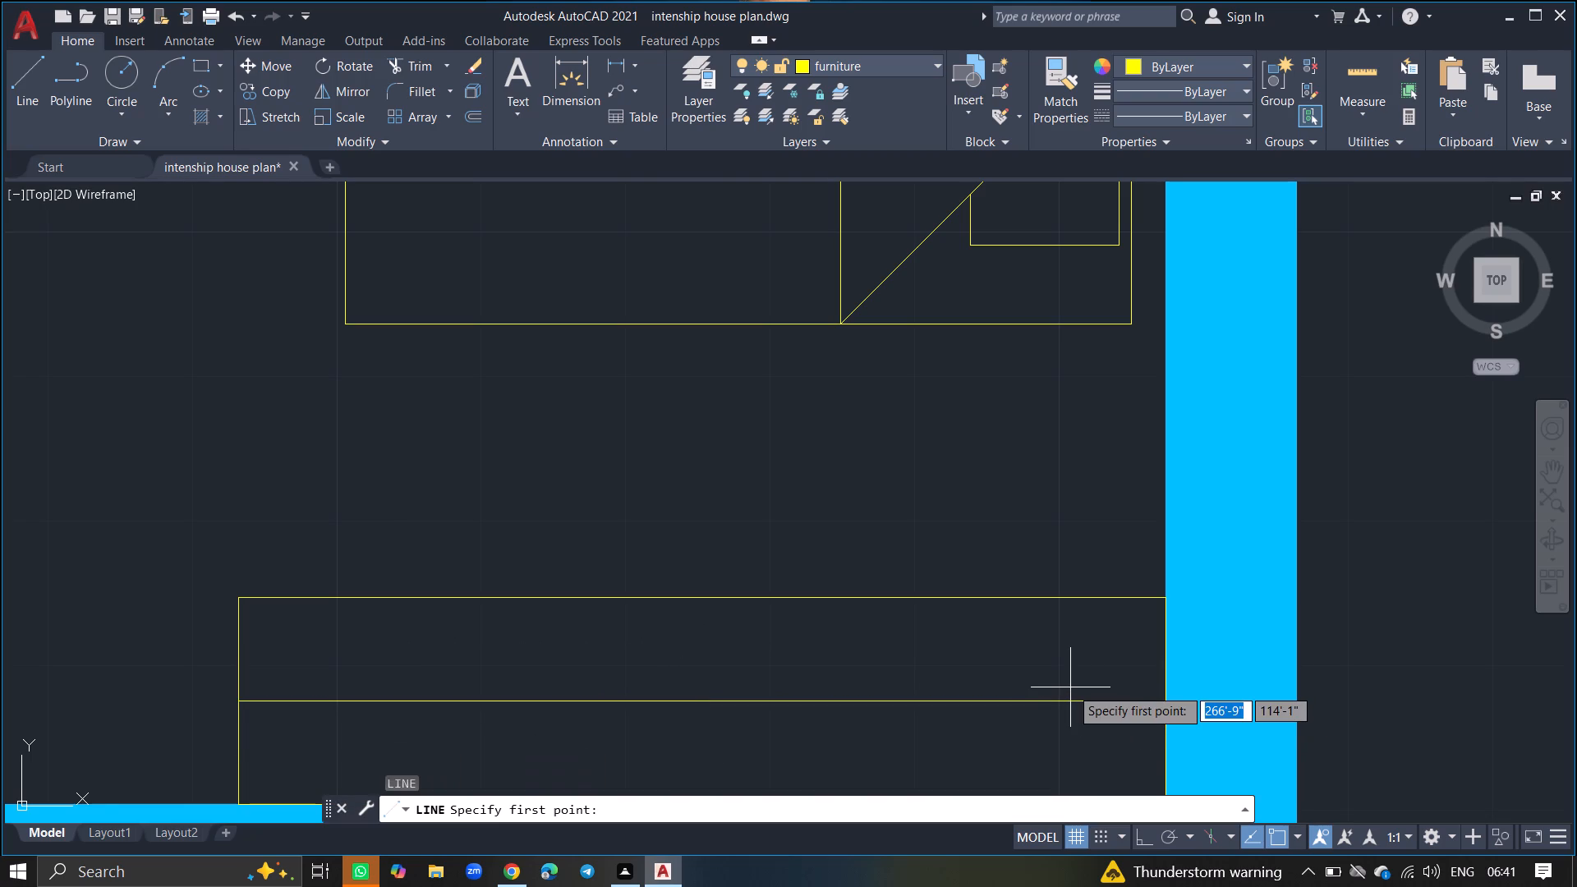
pyautogui.keyDown('ctrl'); pyautogui.scroll(-2, 1070, 687); pyautogui.keyUp('ctrl')
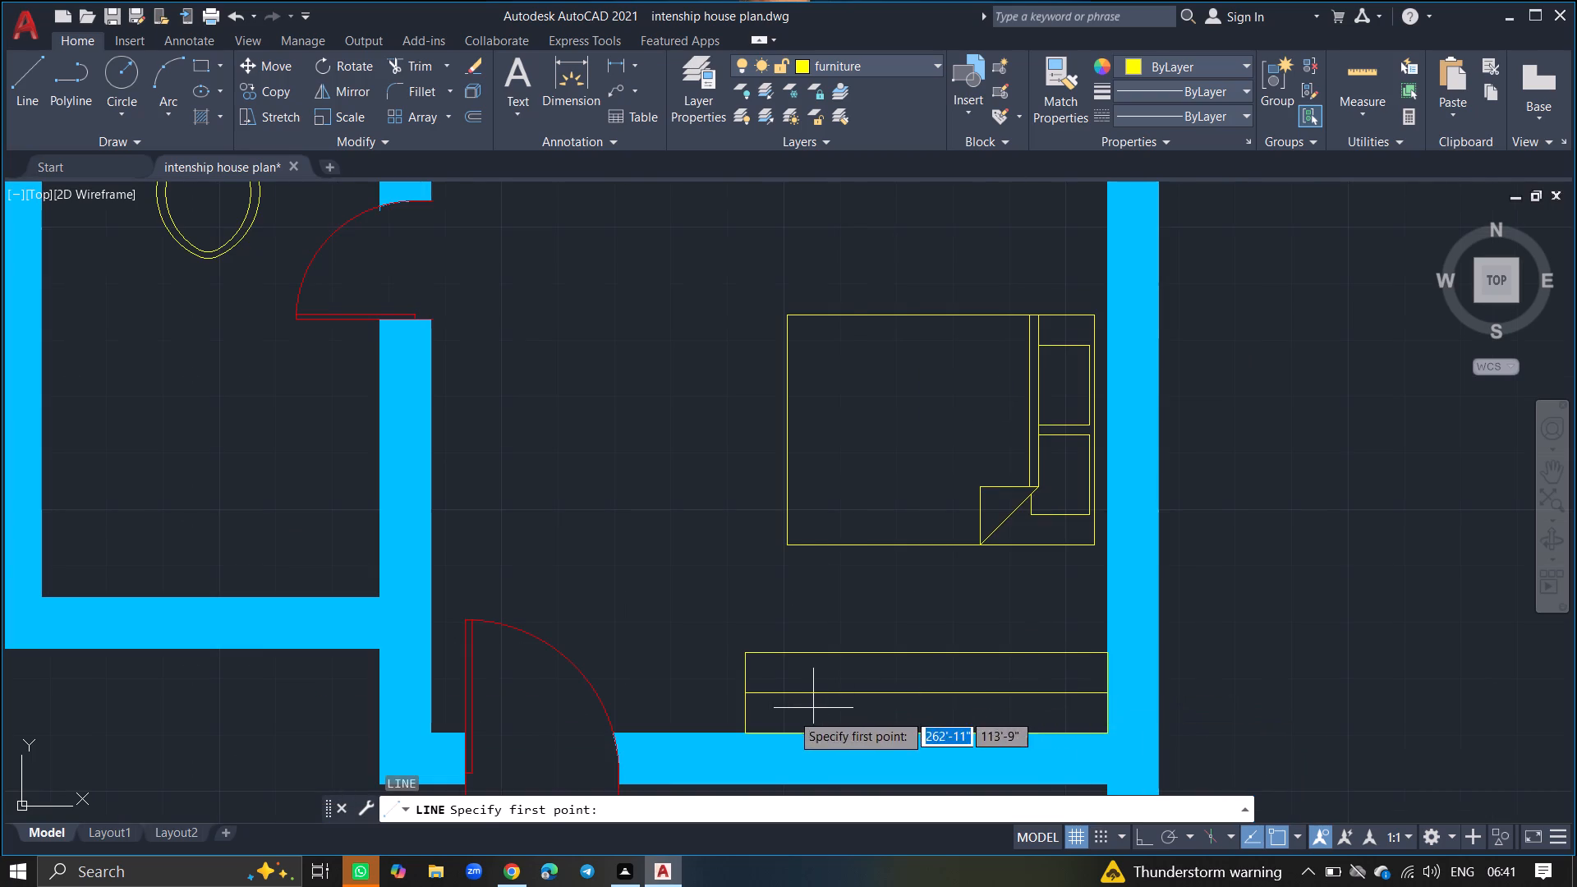
pyautogui.keyDown('ctrl'); pyautogui.scroll(4, 772, 715); pyautogui.keyUp('ctrl')
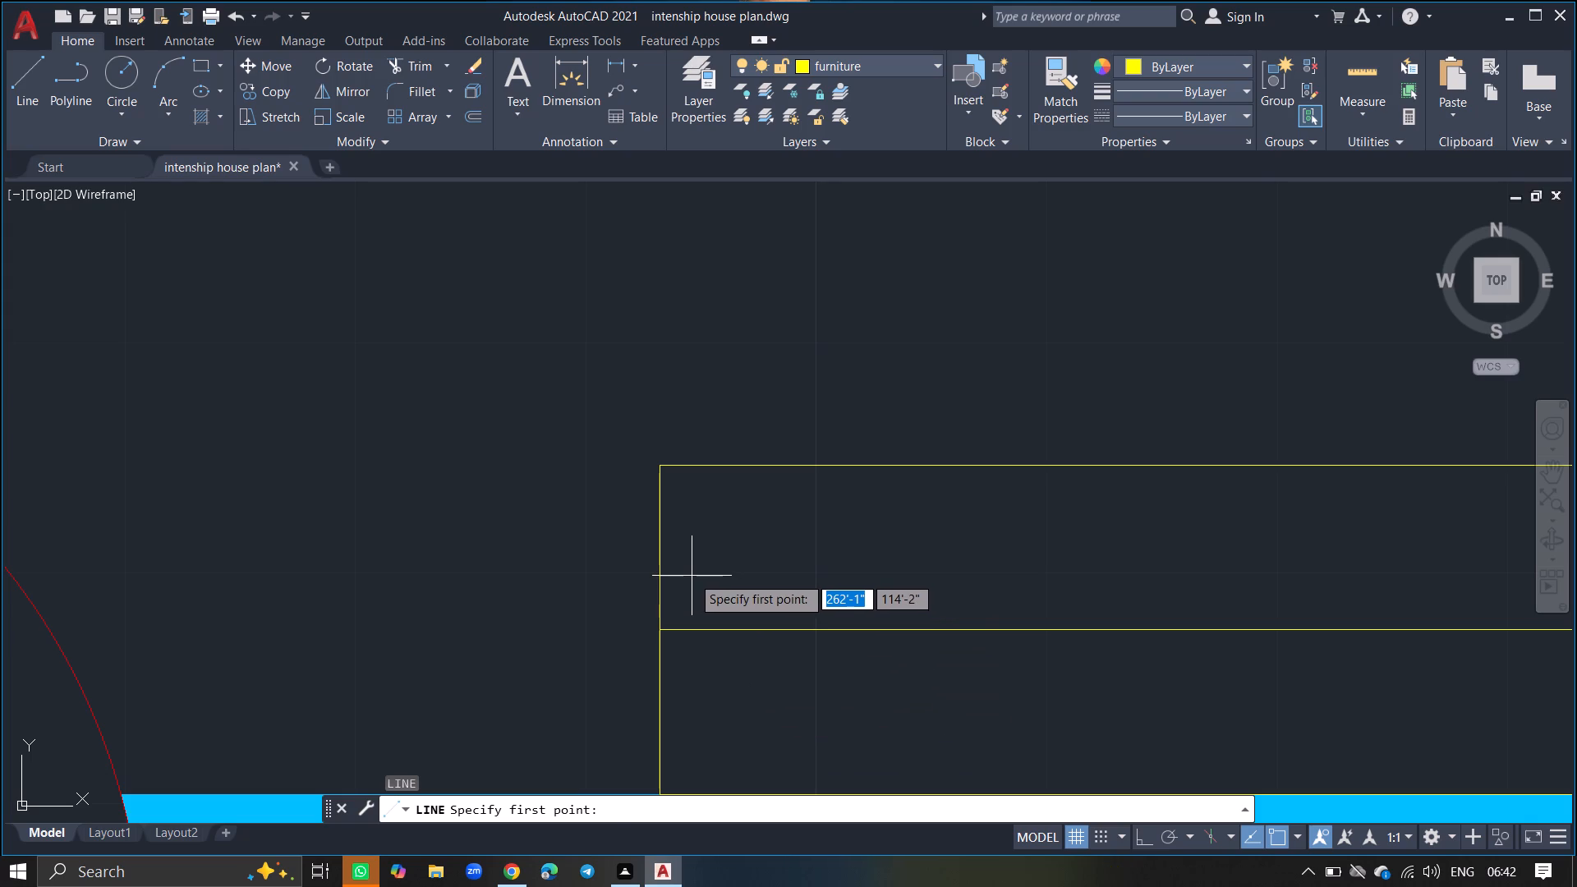
pyautogui.click(692, 576)
pyautogui.click(749, 708)
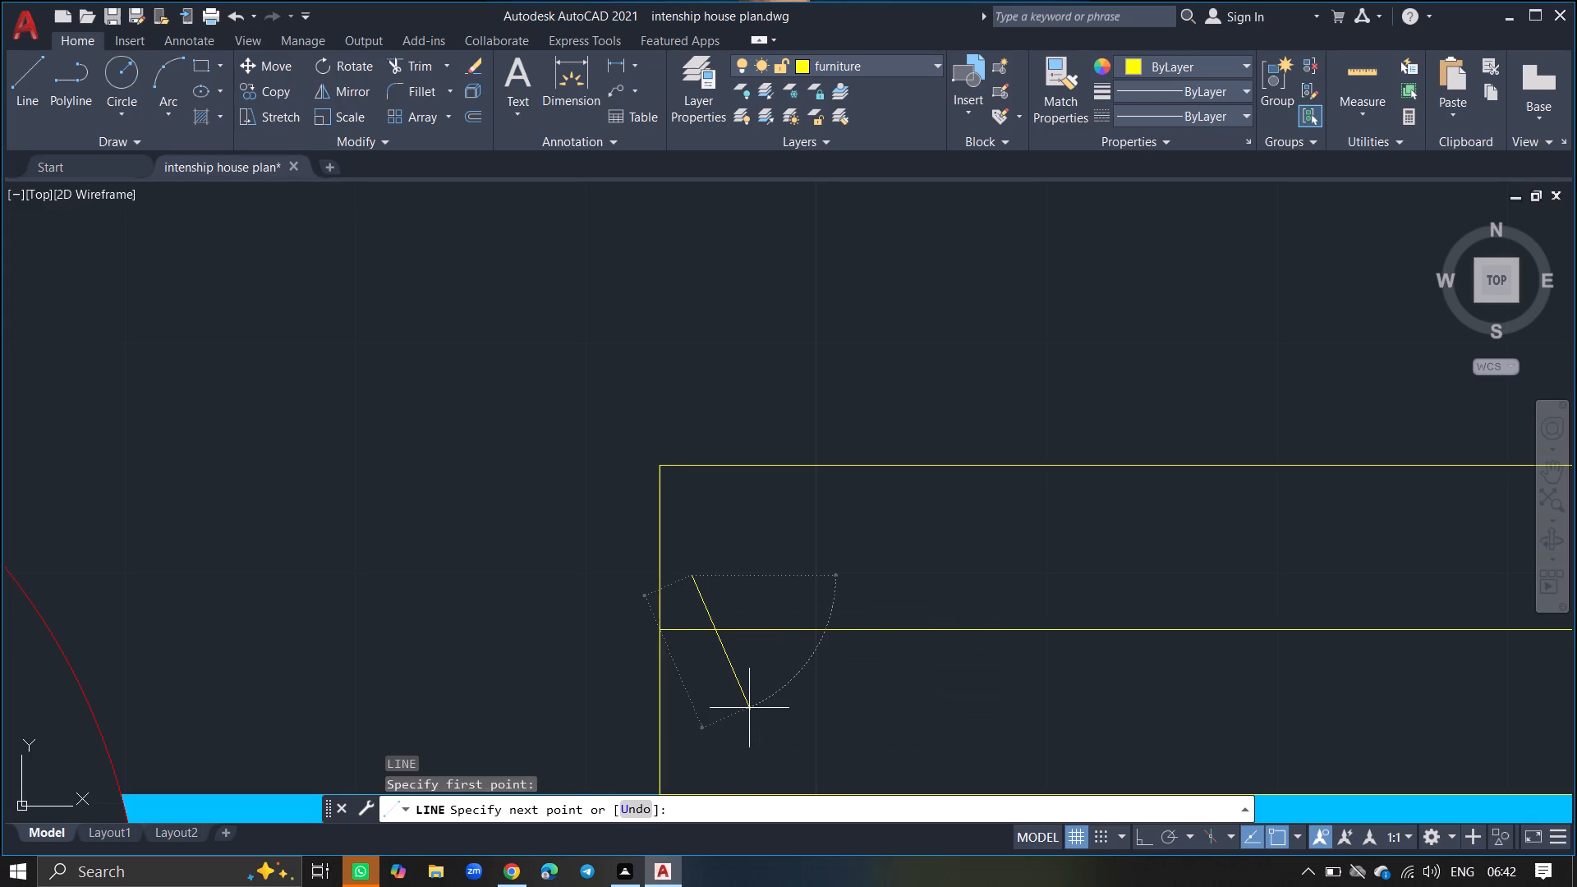
pyautogui.press('Return')
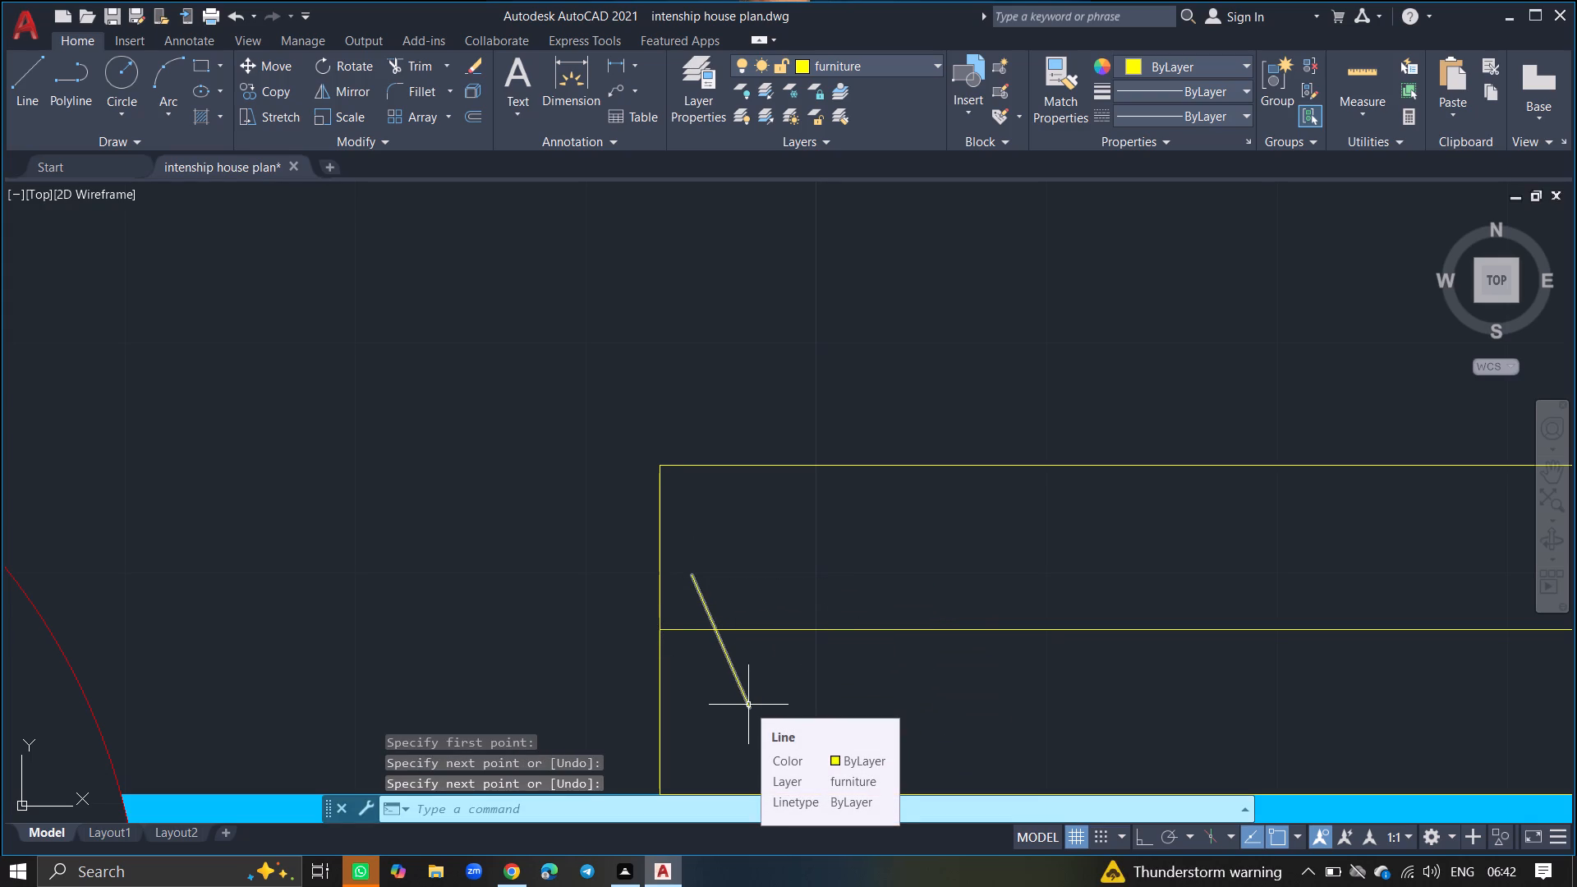
# Copy the hanger line from its centre-line crossing as a fitted array of 20 items, ending about 4'-11" east along the centre line.
pyautogui.doubleClick(748, 705)
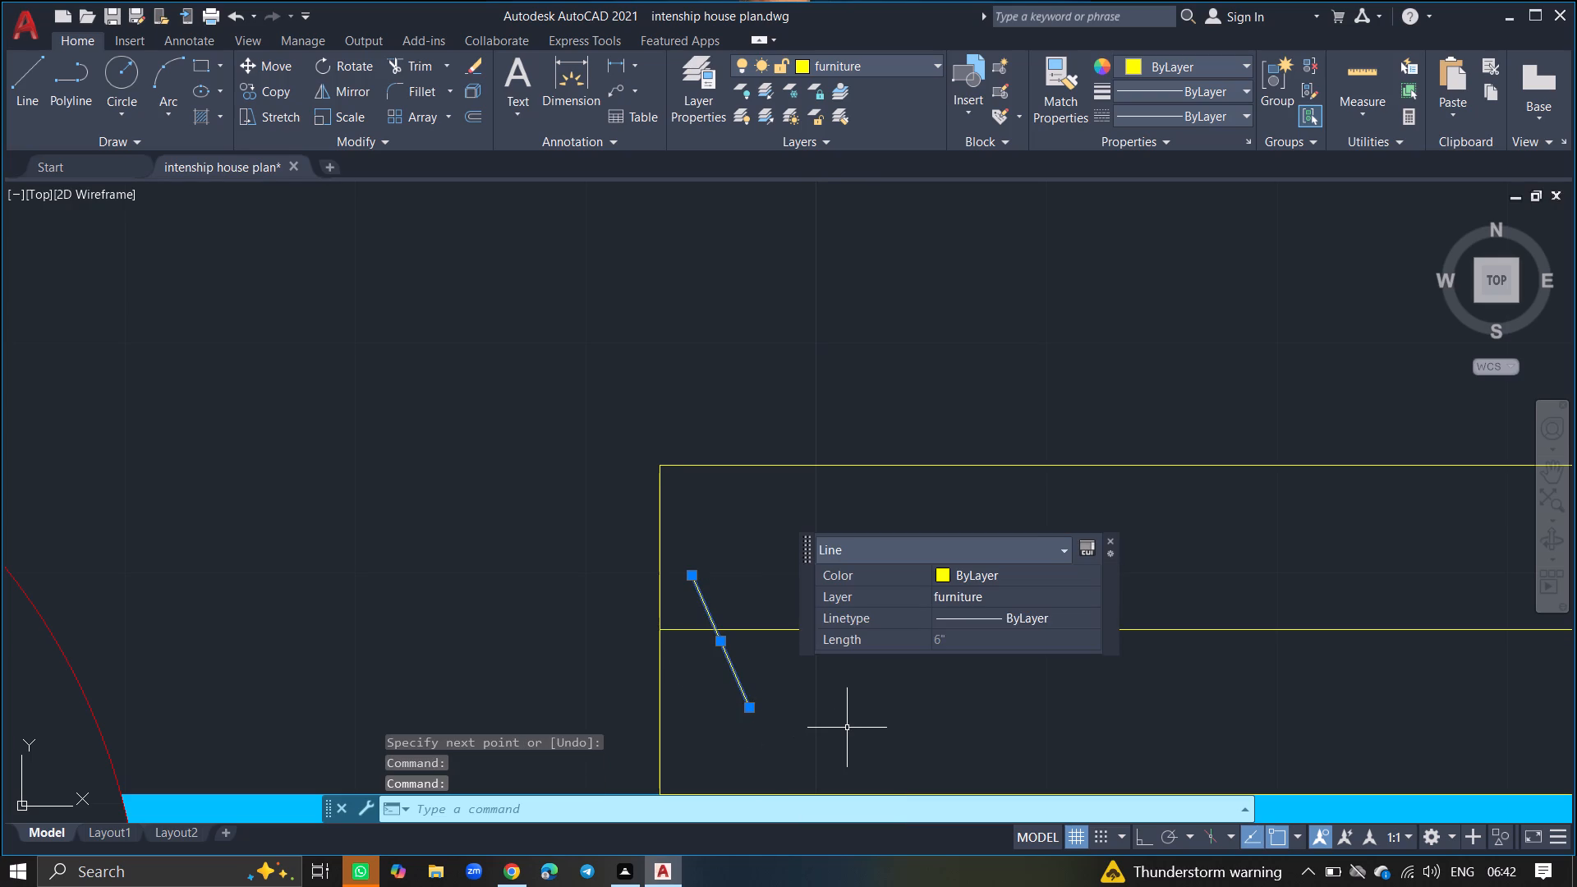
pyautogui.press('c')
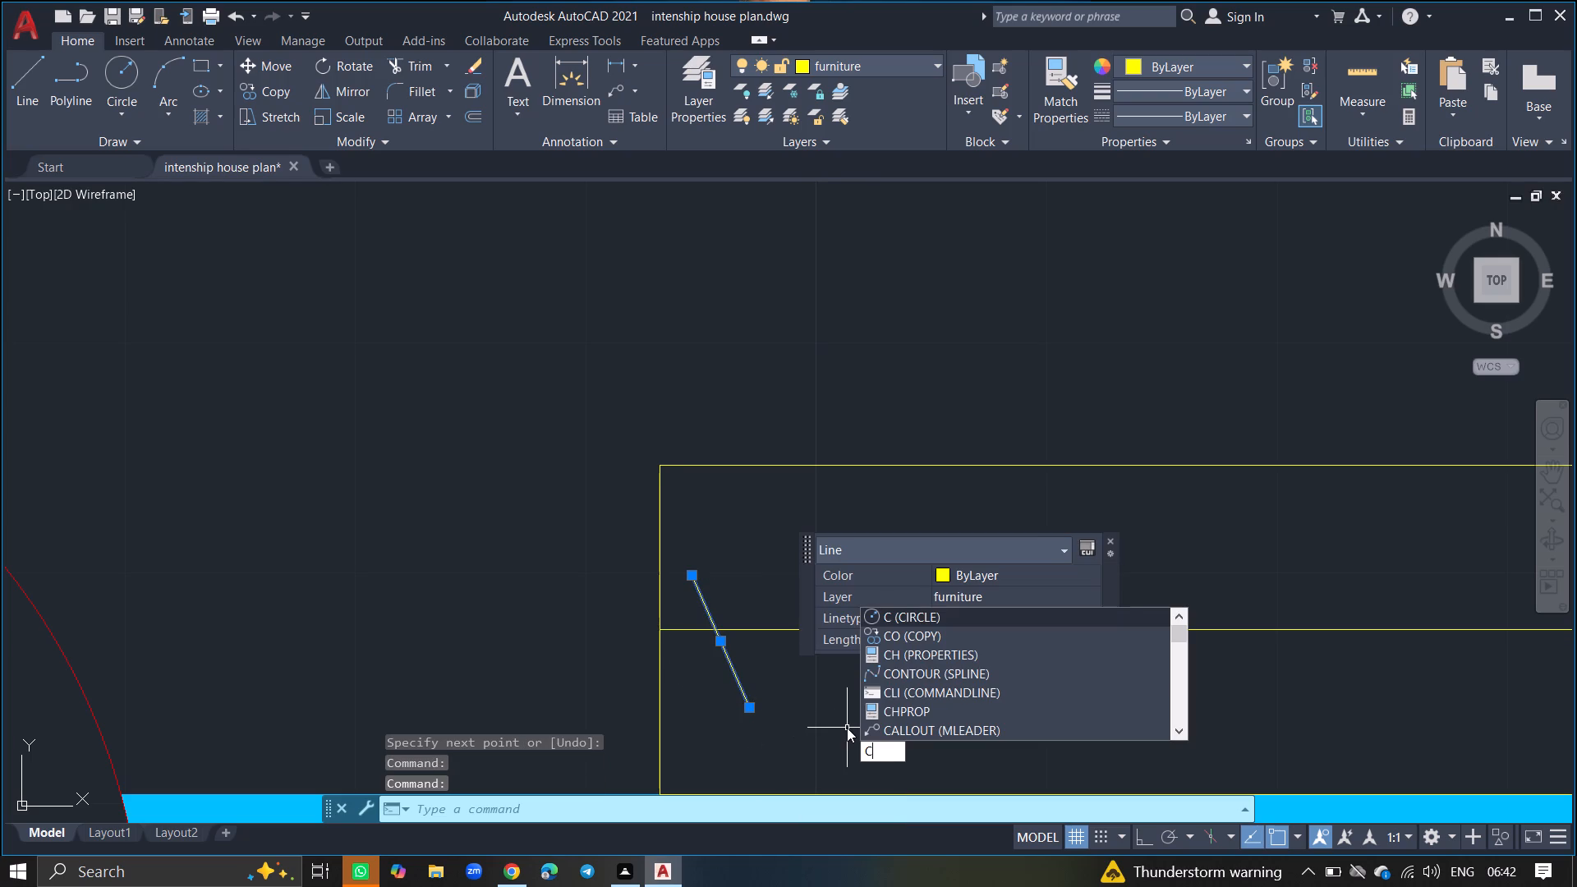
pyautogui.click(879, 637)
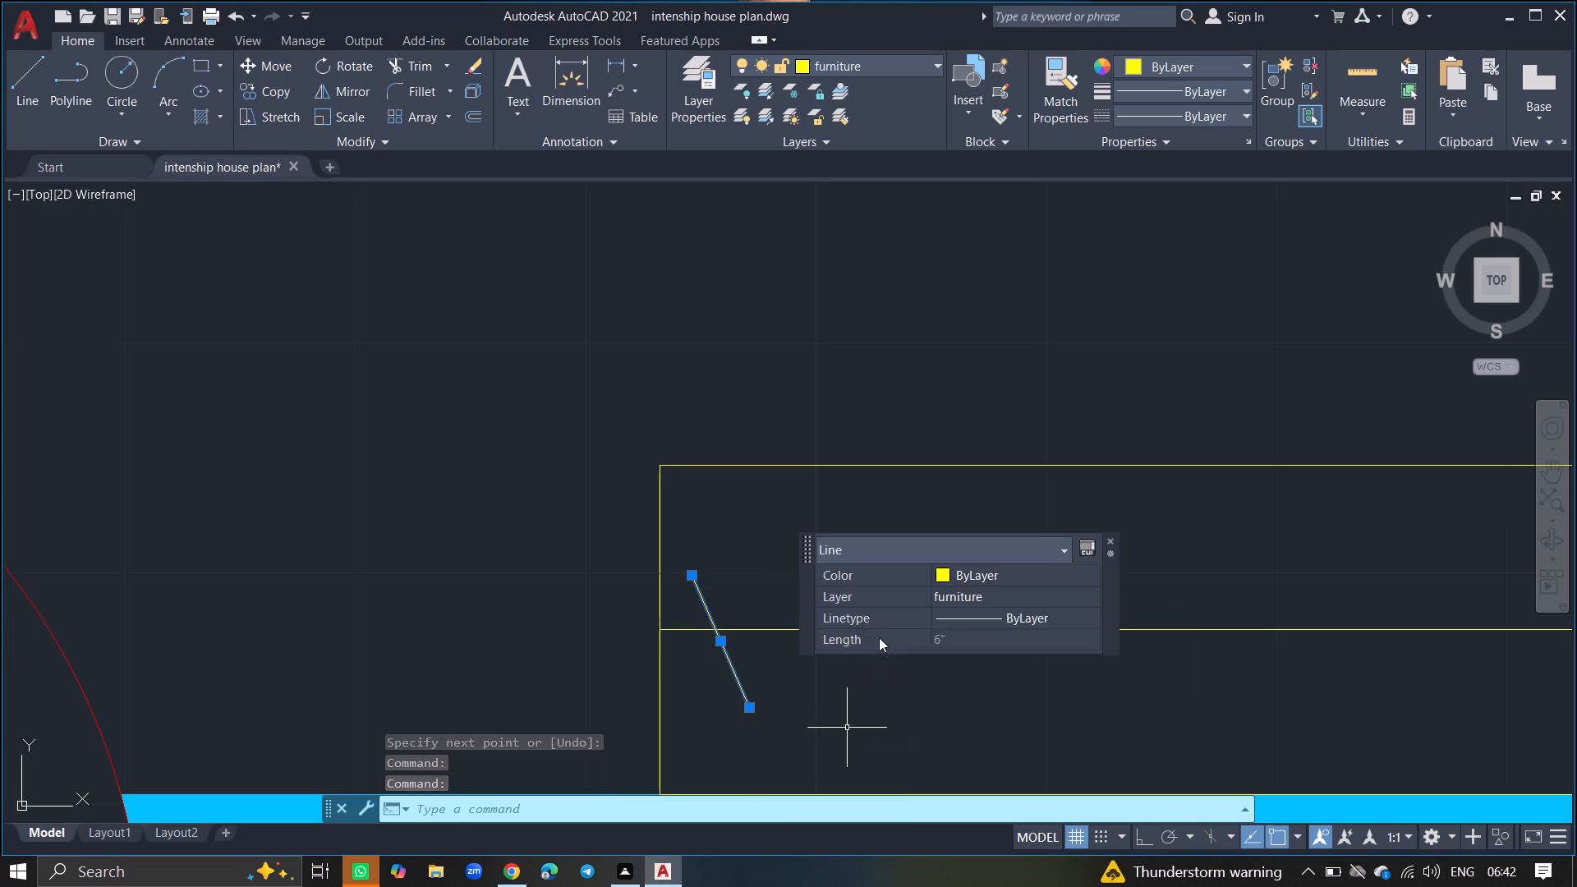
pyautogui.click(710, 628)
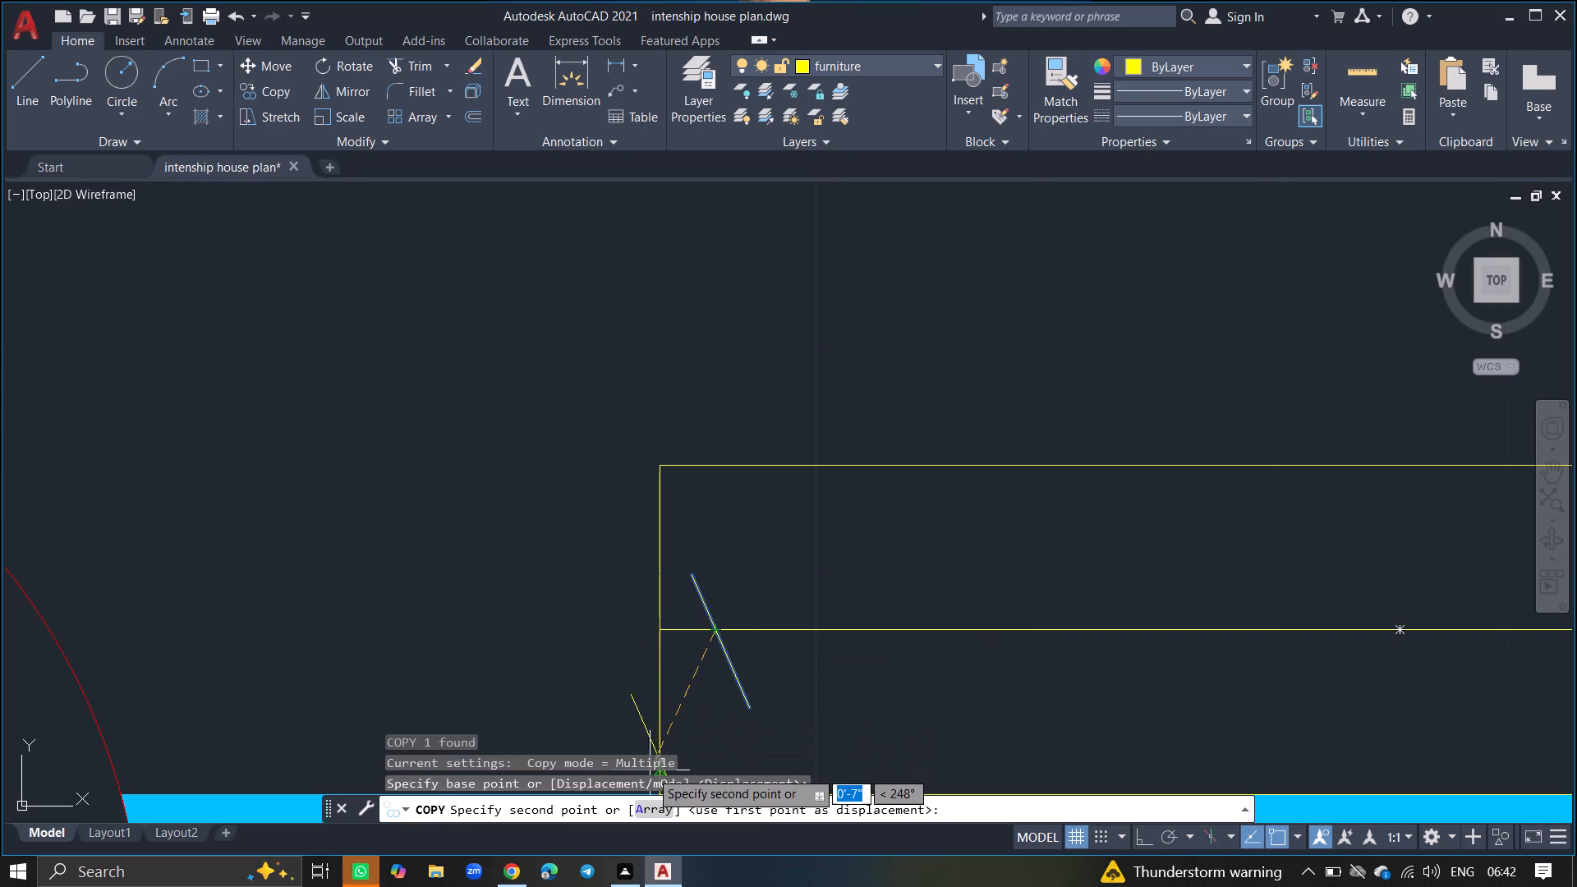
pyautogui.click(651, 807)
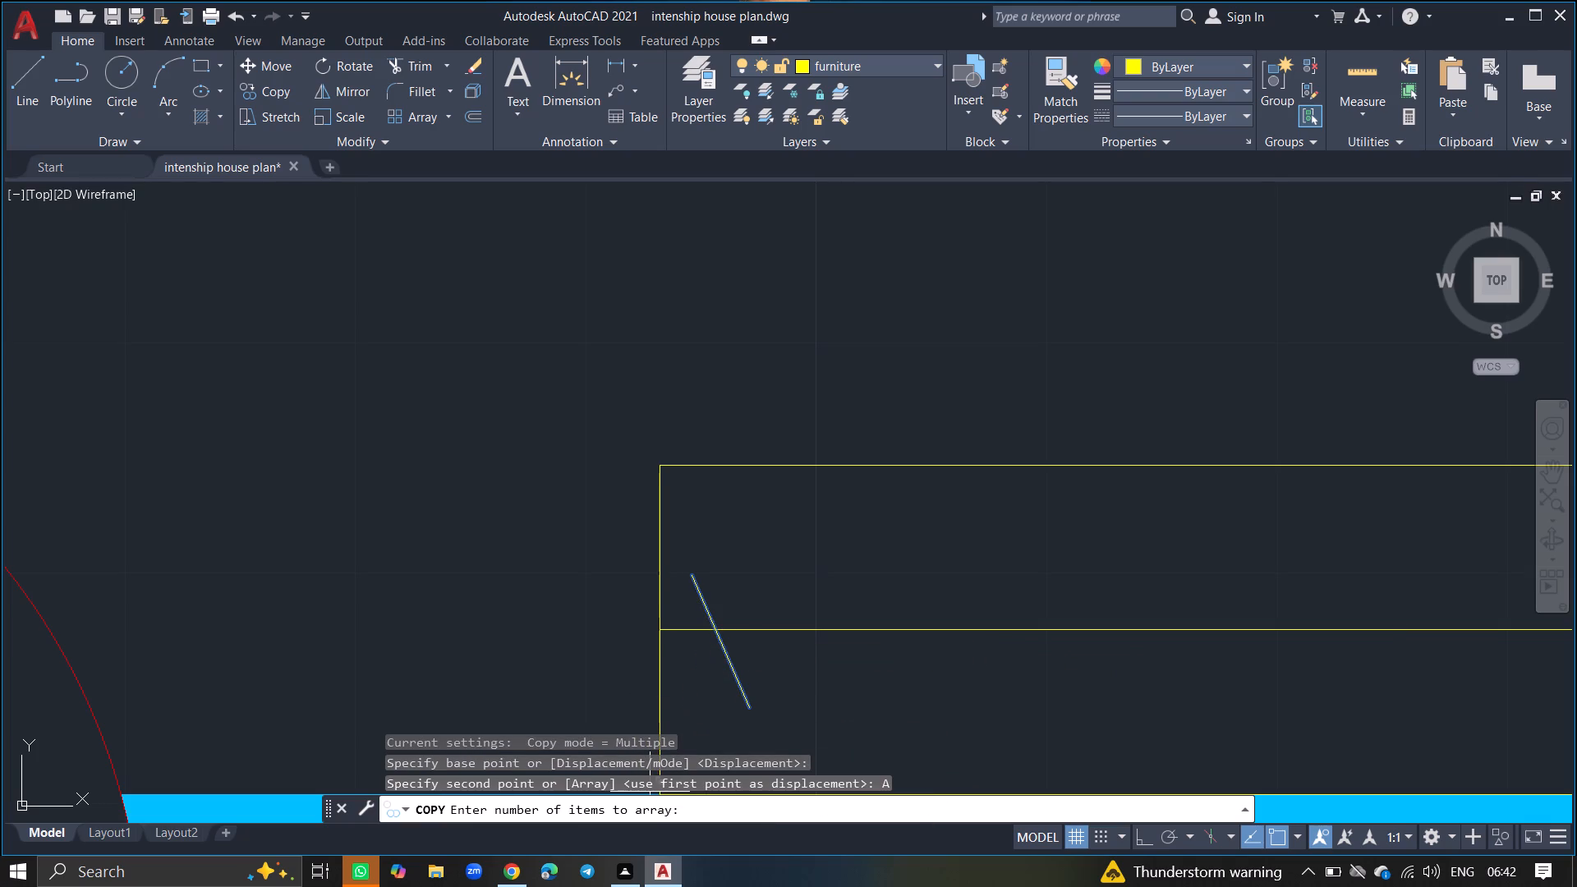
pyautogui.write('20')
pyautogui.press('Return')
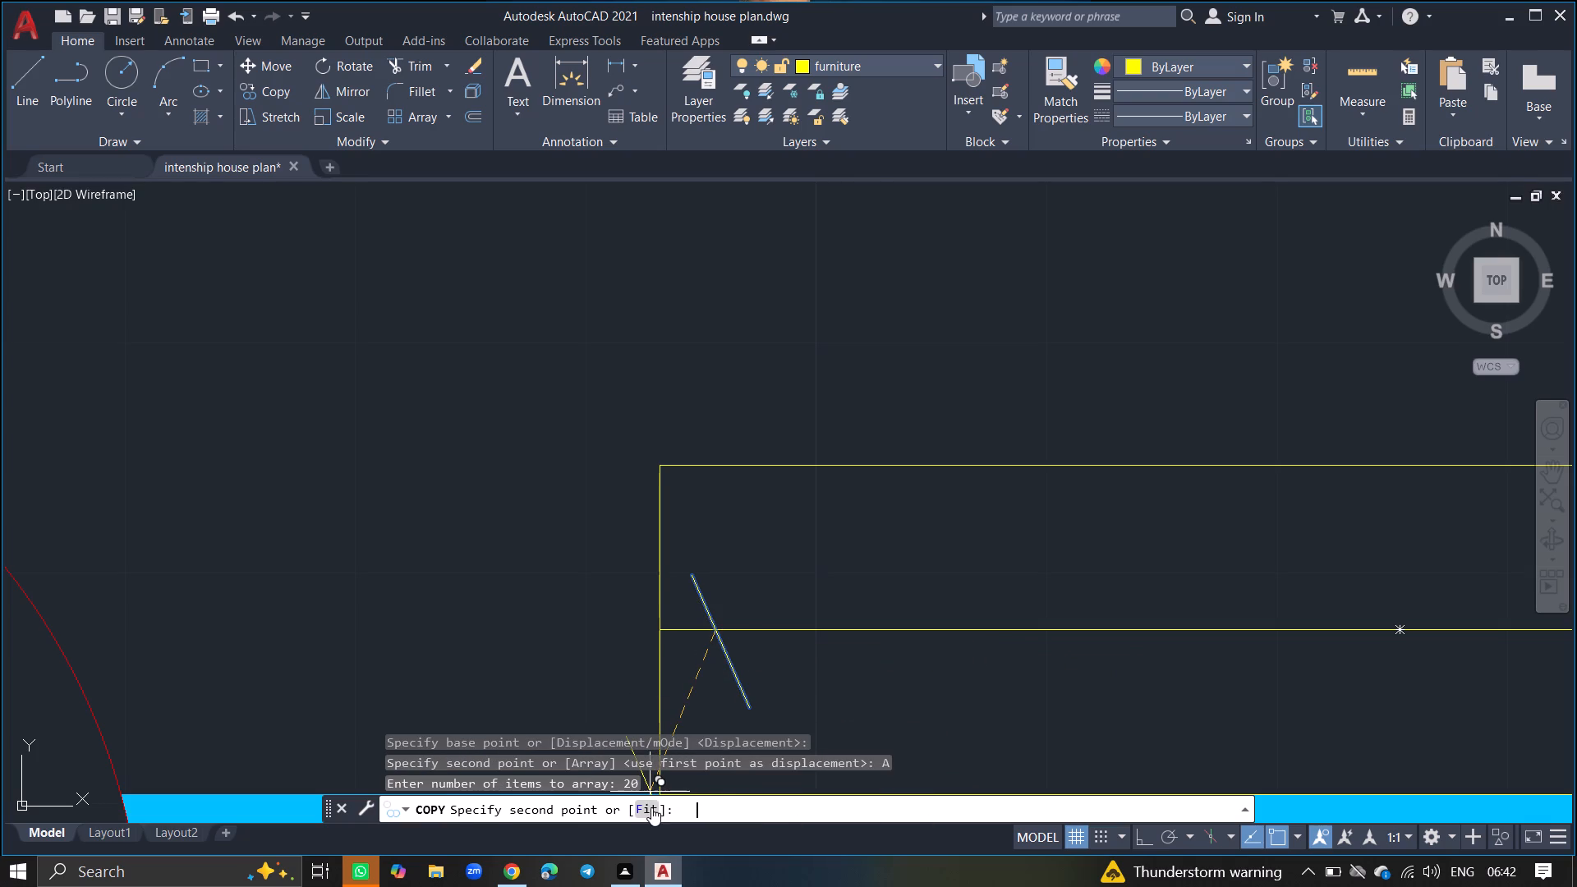
pyautogui.click(651, 807)
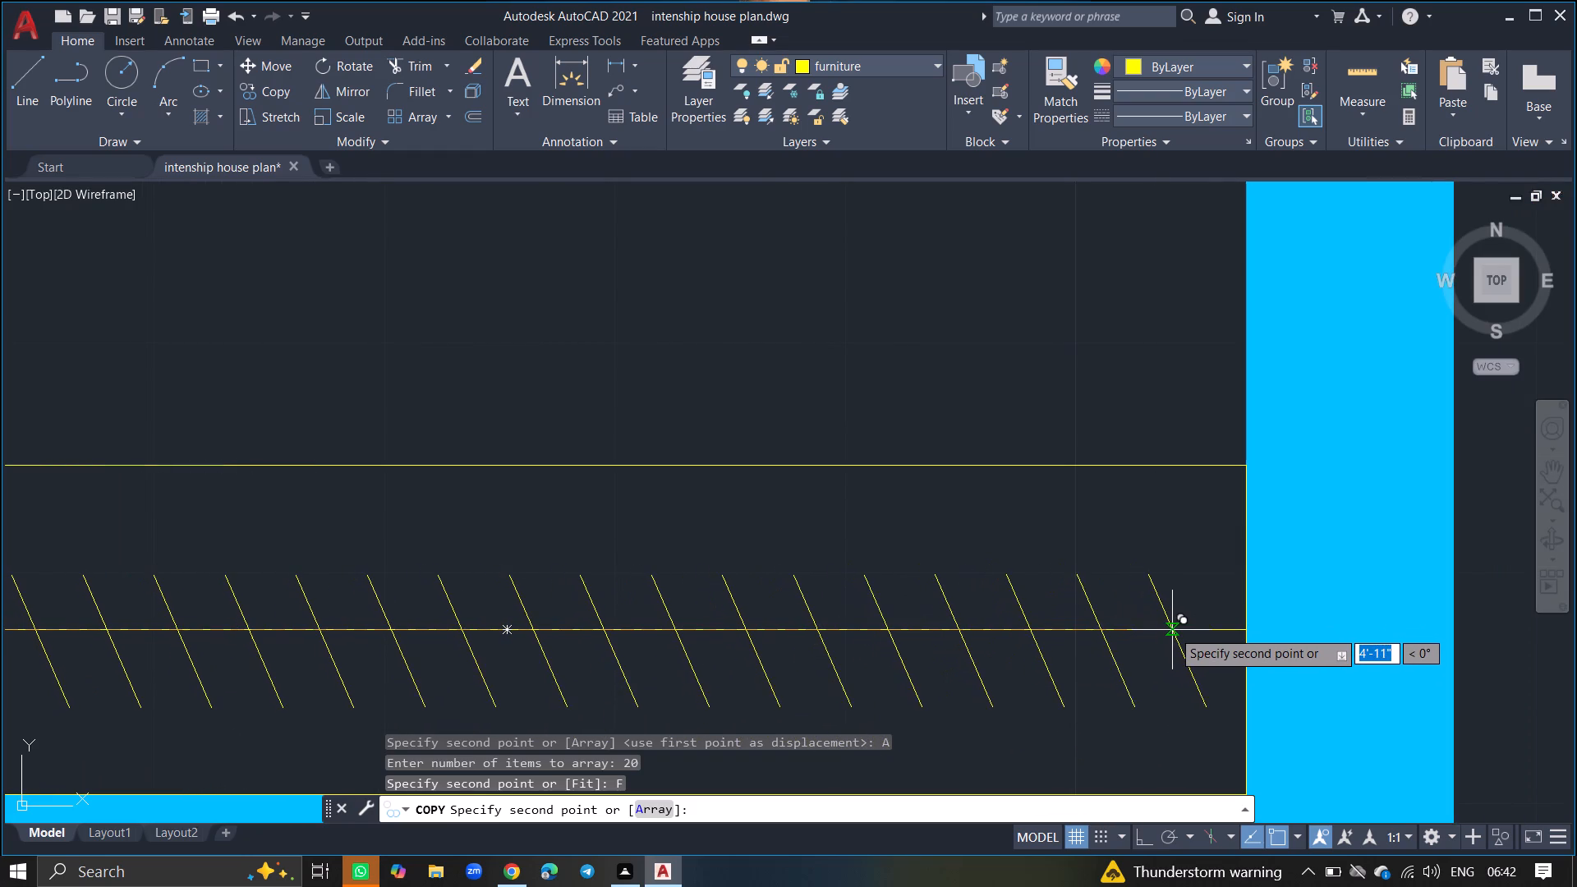
pyautogui.click(1179, 630)
pyautogui.press('Return')
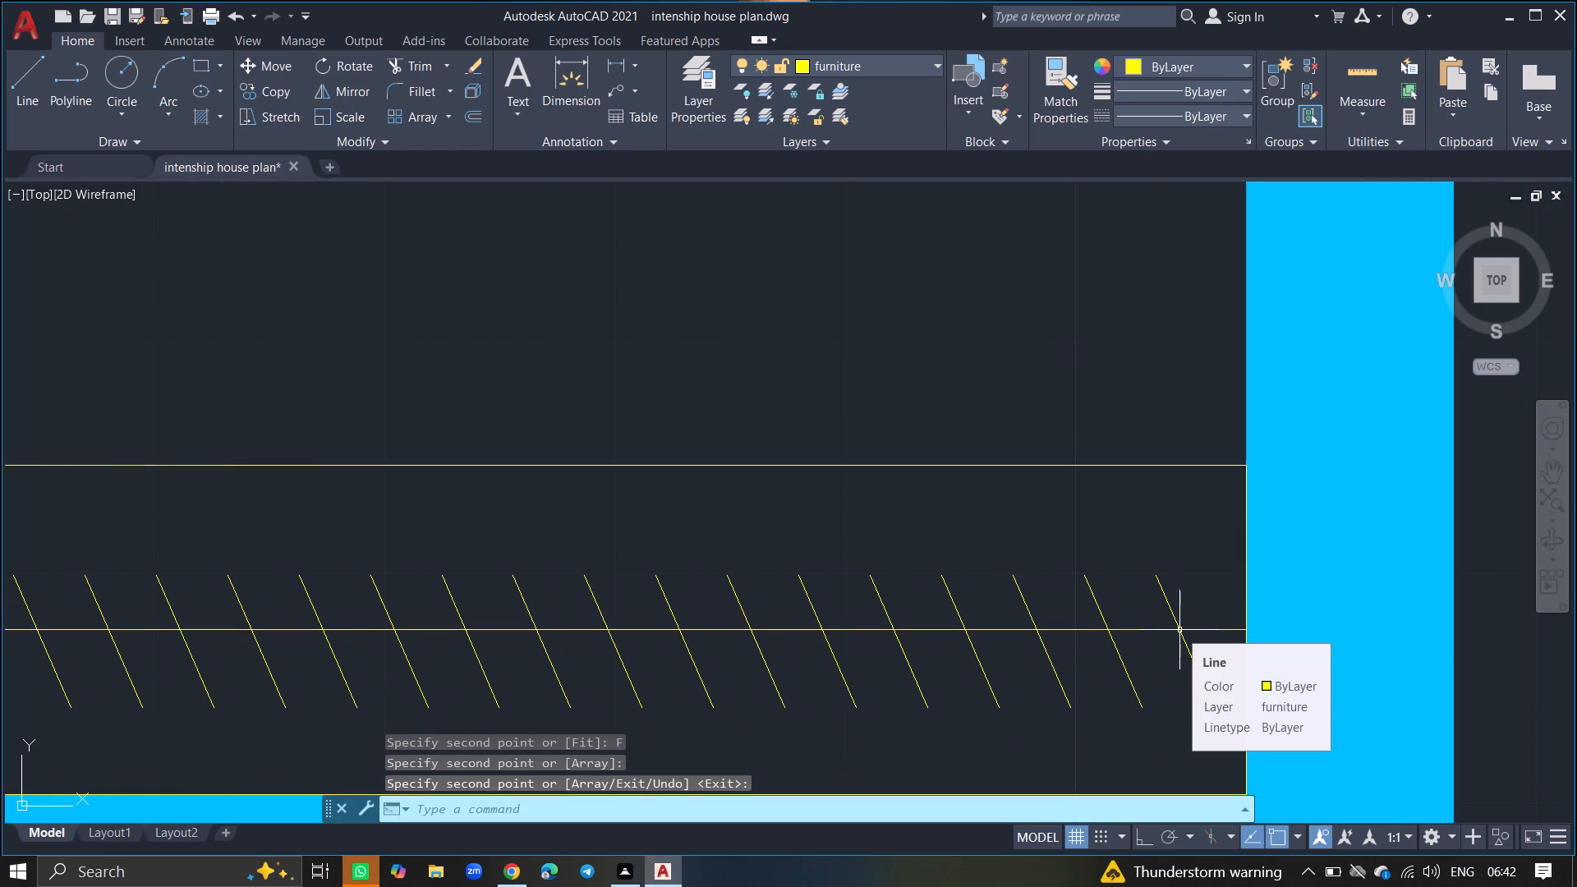
# Draw a wardrobe rectangle about 1'-9" by 6'-3" in the southwest corner of the southwest bedroom, along its west wall.
pyautogui.keyDown('ctrl'); pyautogui.scroll(-5, 1179, 630); pyautogui.keyUp('ctrl')
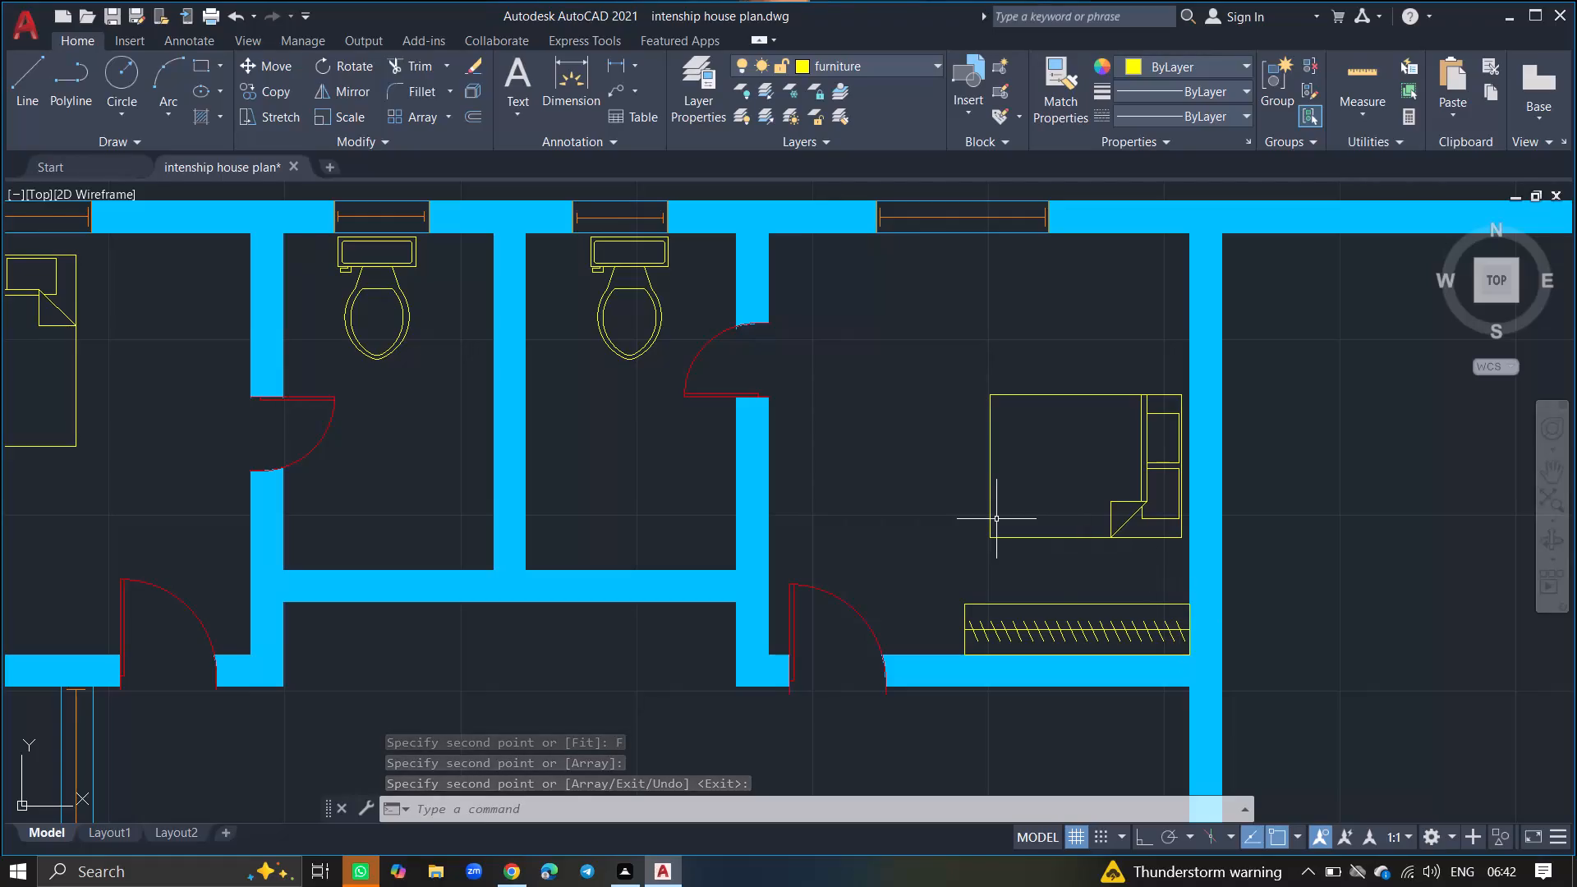
pyautogui.keyDown('ctrl'); pyautogui.scroll(-6, 996, 519); pyautogui.keyUp('ctrl')
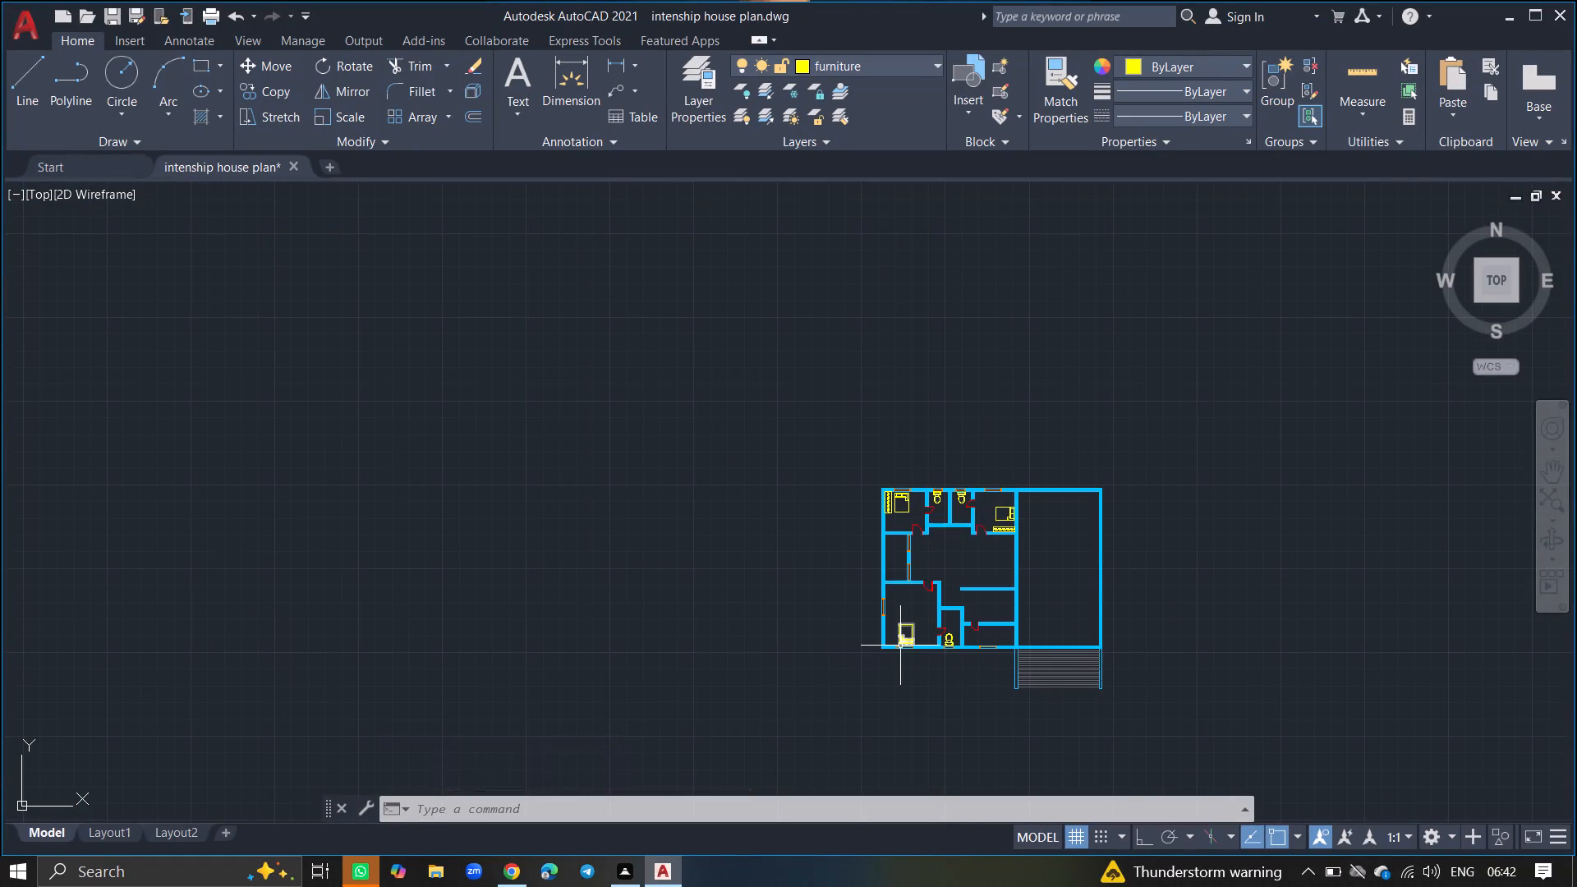
pyautogui.keyDown('ctrl'); pyautogui.scroll(4, 900, 646); pyautogui.keyUp('ctrl')
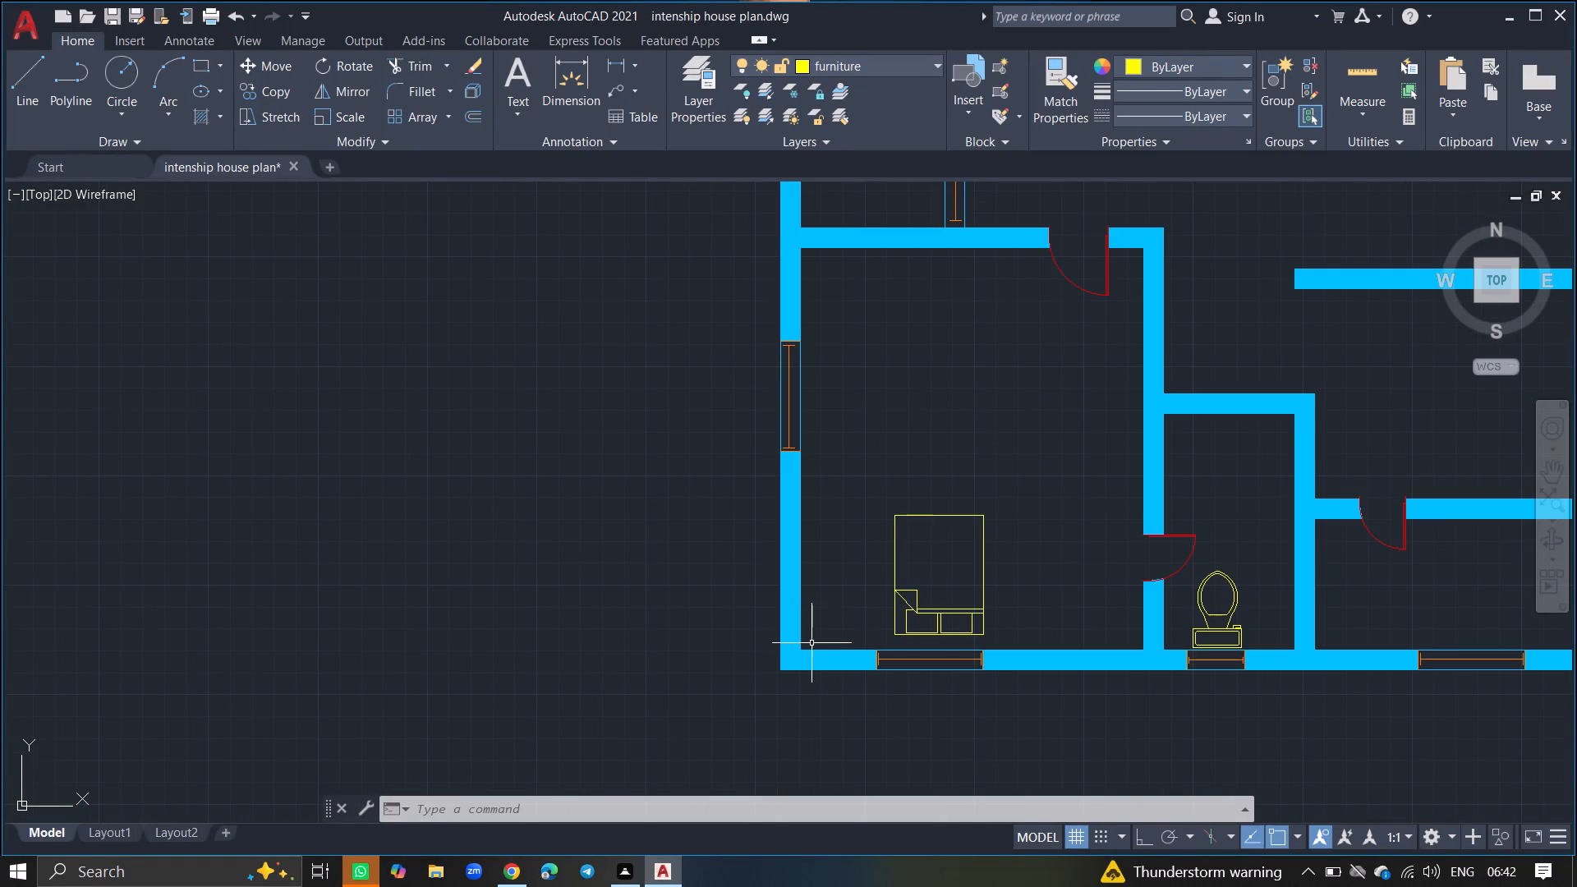
pyautogui.write('rec')
pyautogui.press('Return')
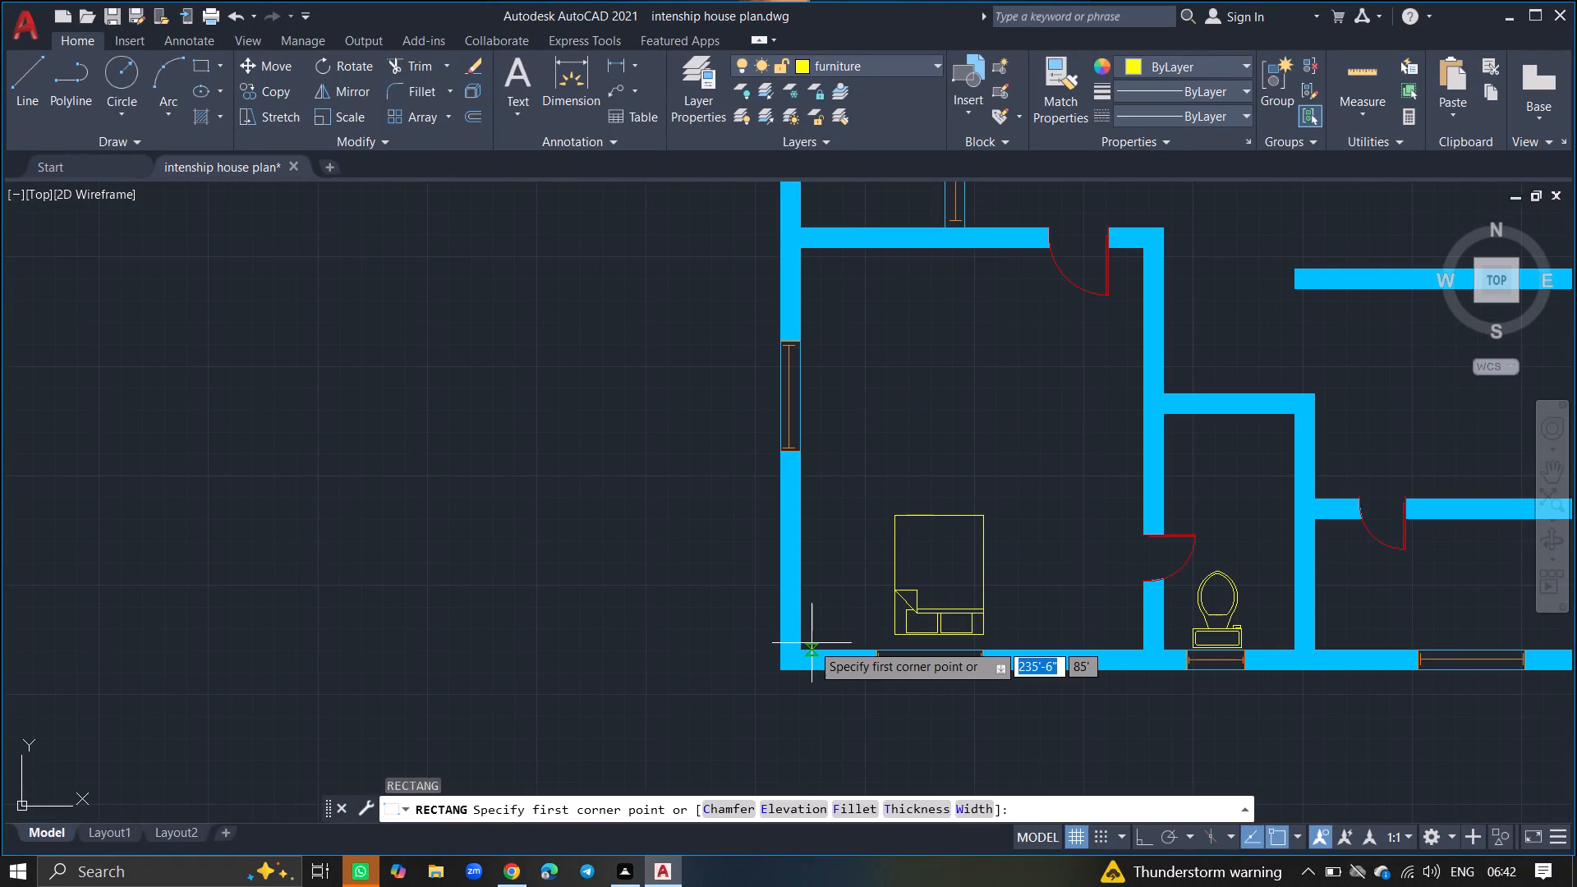
pyautogui.click(804, 647)
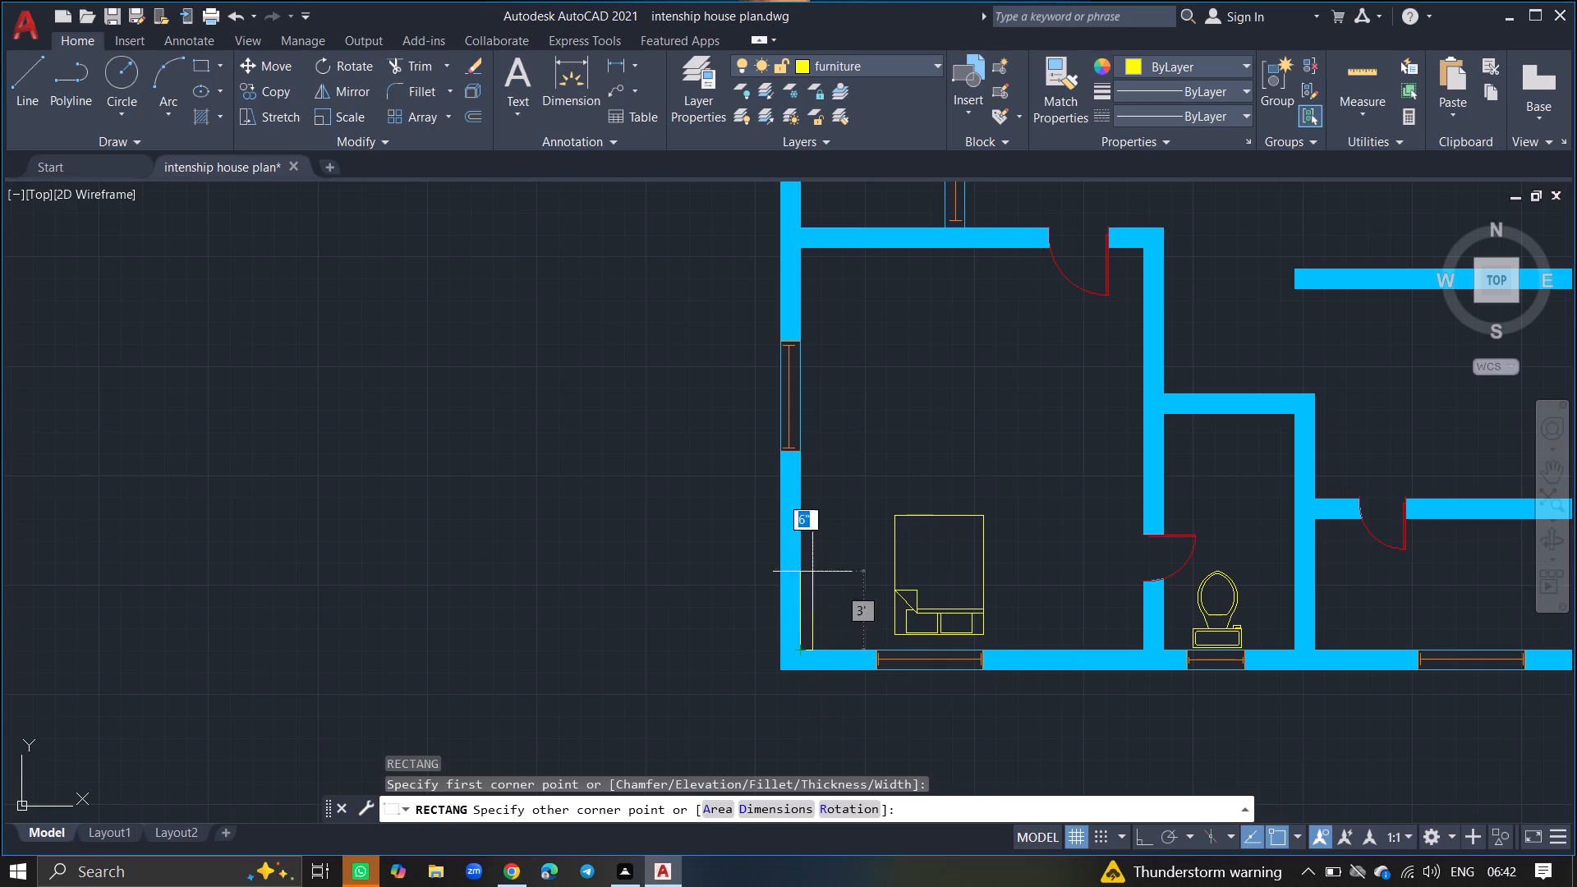
pyautogui.click(844, 488)
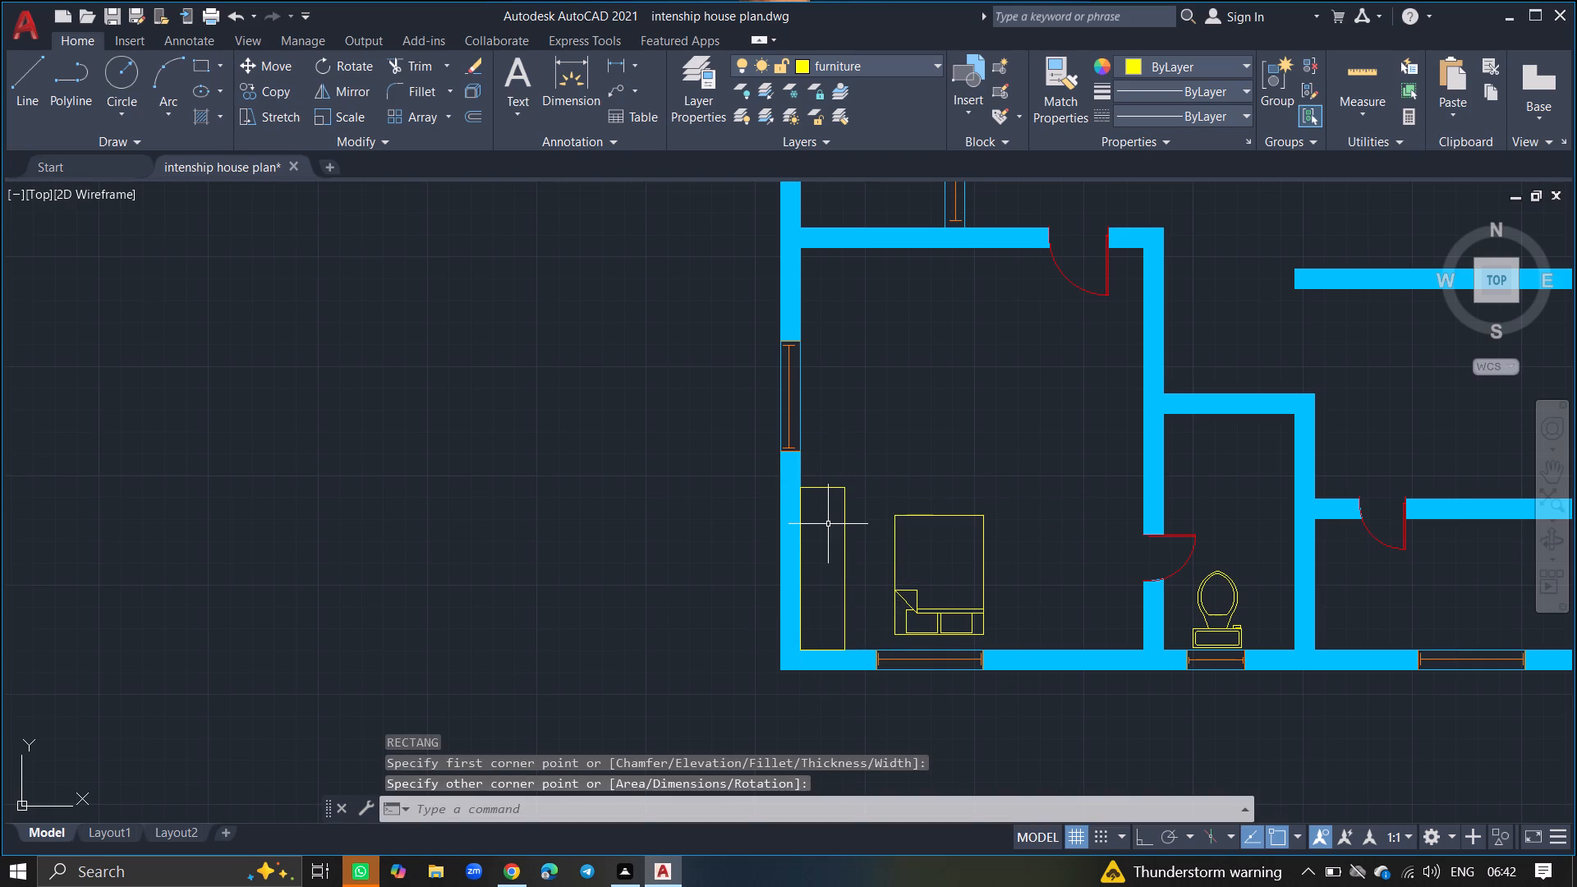
# Draw a lengthwise centre line through the new wardrobe, from the midpoint of its north edge to the midpoint of its south edge.
pyautogui.press('l')
pyautogui.press('Return')
pyautogui.keyDown('ctrl'); pyautogui.scroll(3, 828, 524); pyautogui.keyUp('ctrl')
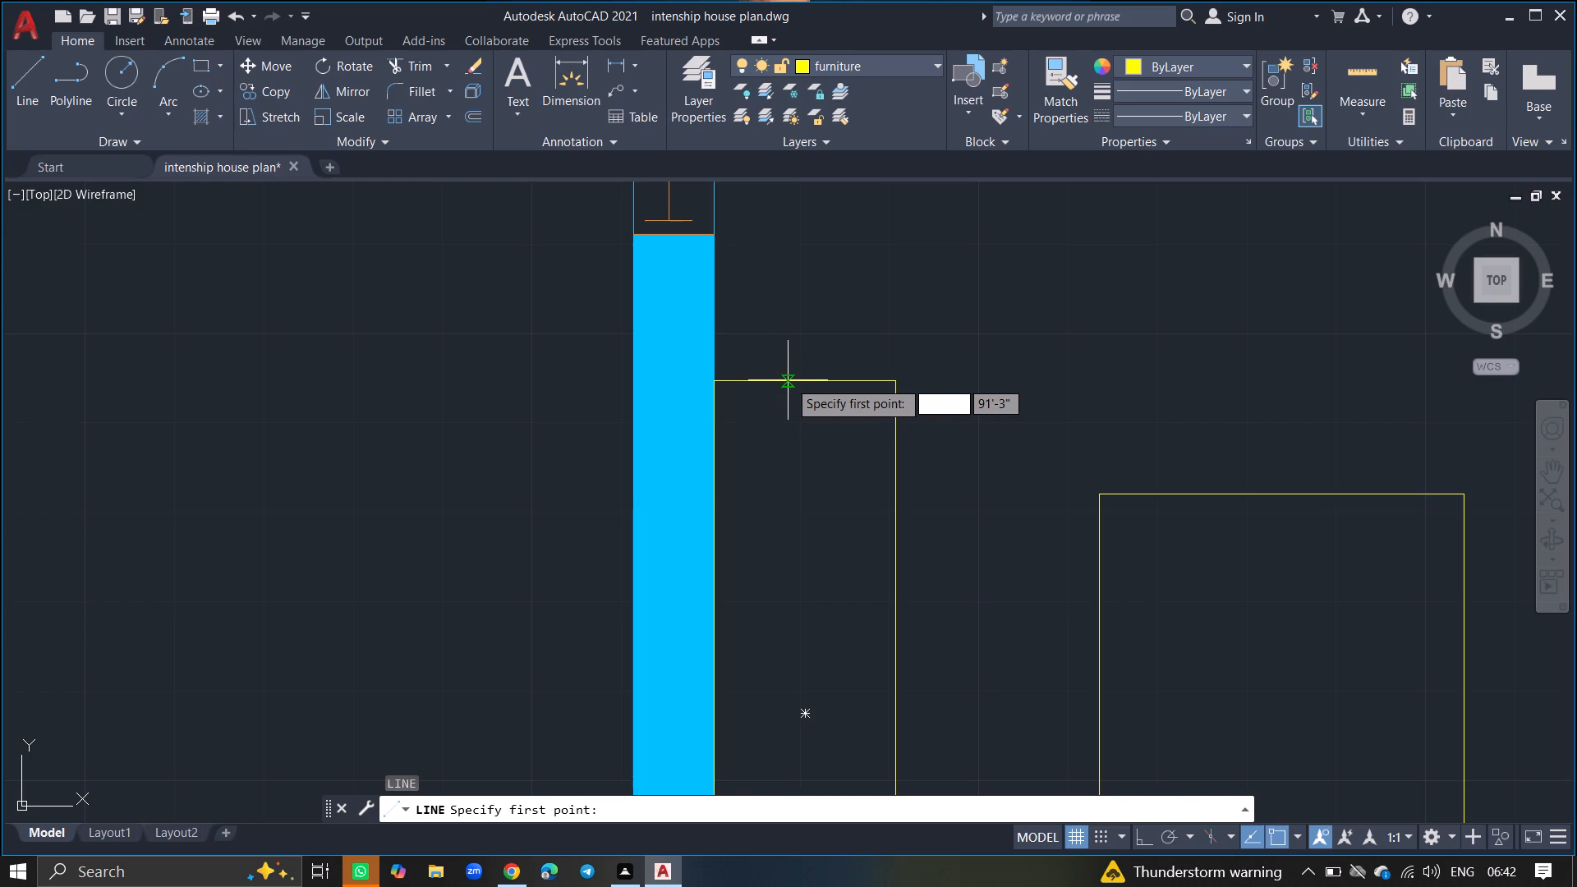
pyautogui.moveTo(803, 380); pyautogui.dragTo(800, 530)
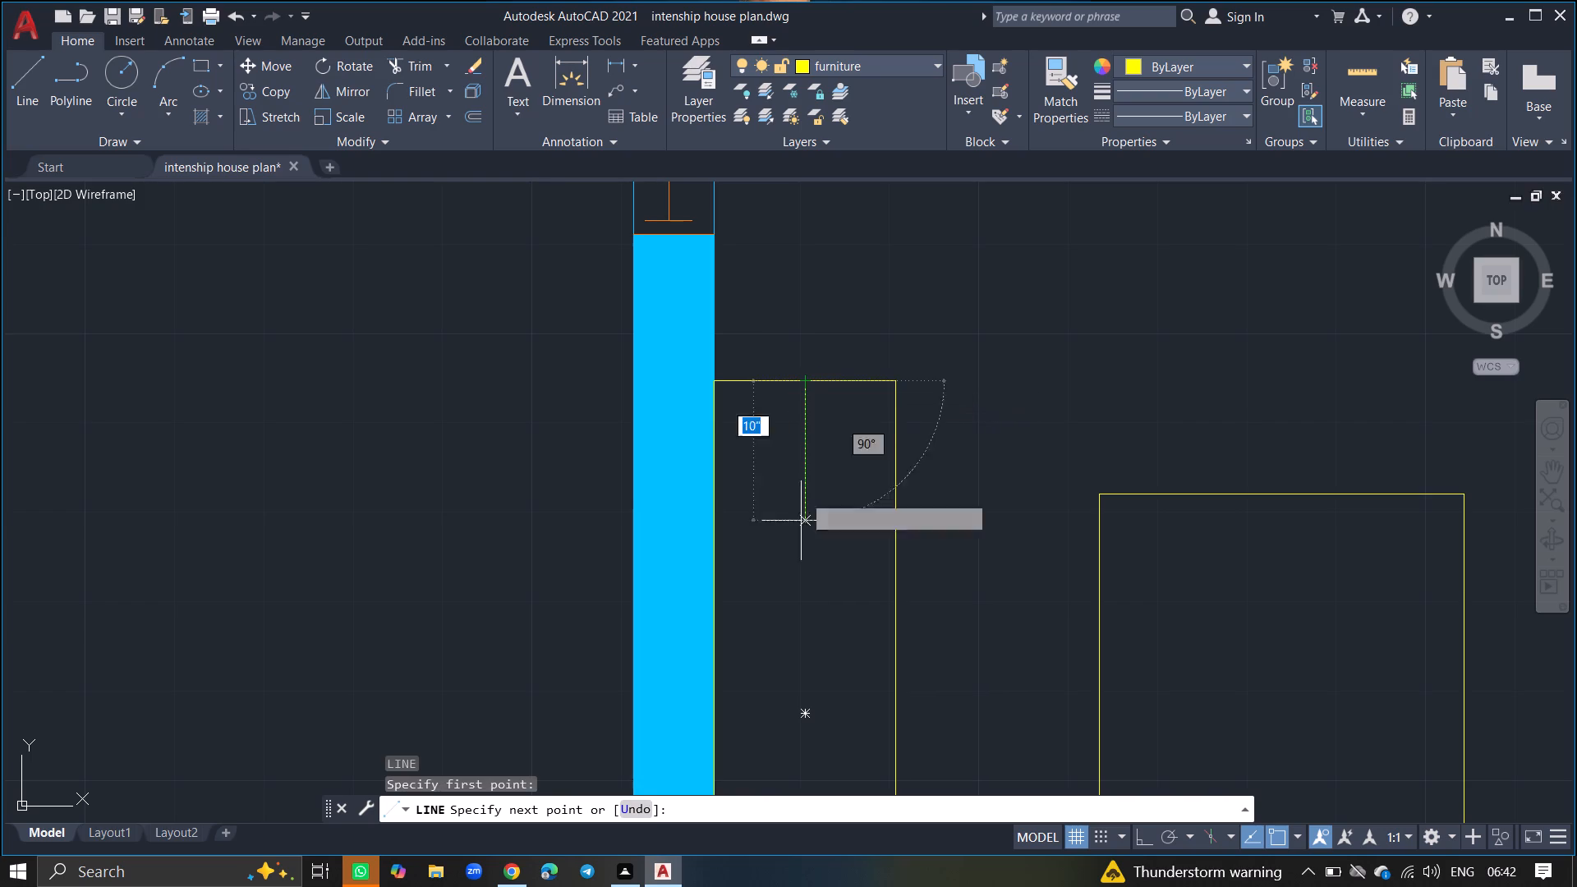
pyautogui.moveTo(800, 530); pyautogui.dragTo(801, 538)
pyautogui.keyDown('ctrl'); pyautogui.scroll(-3, 801, 538); pyautogui.keyUp('ctrl')
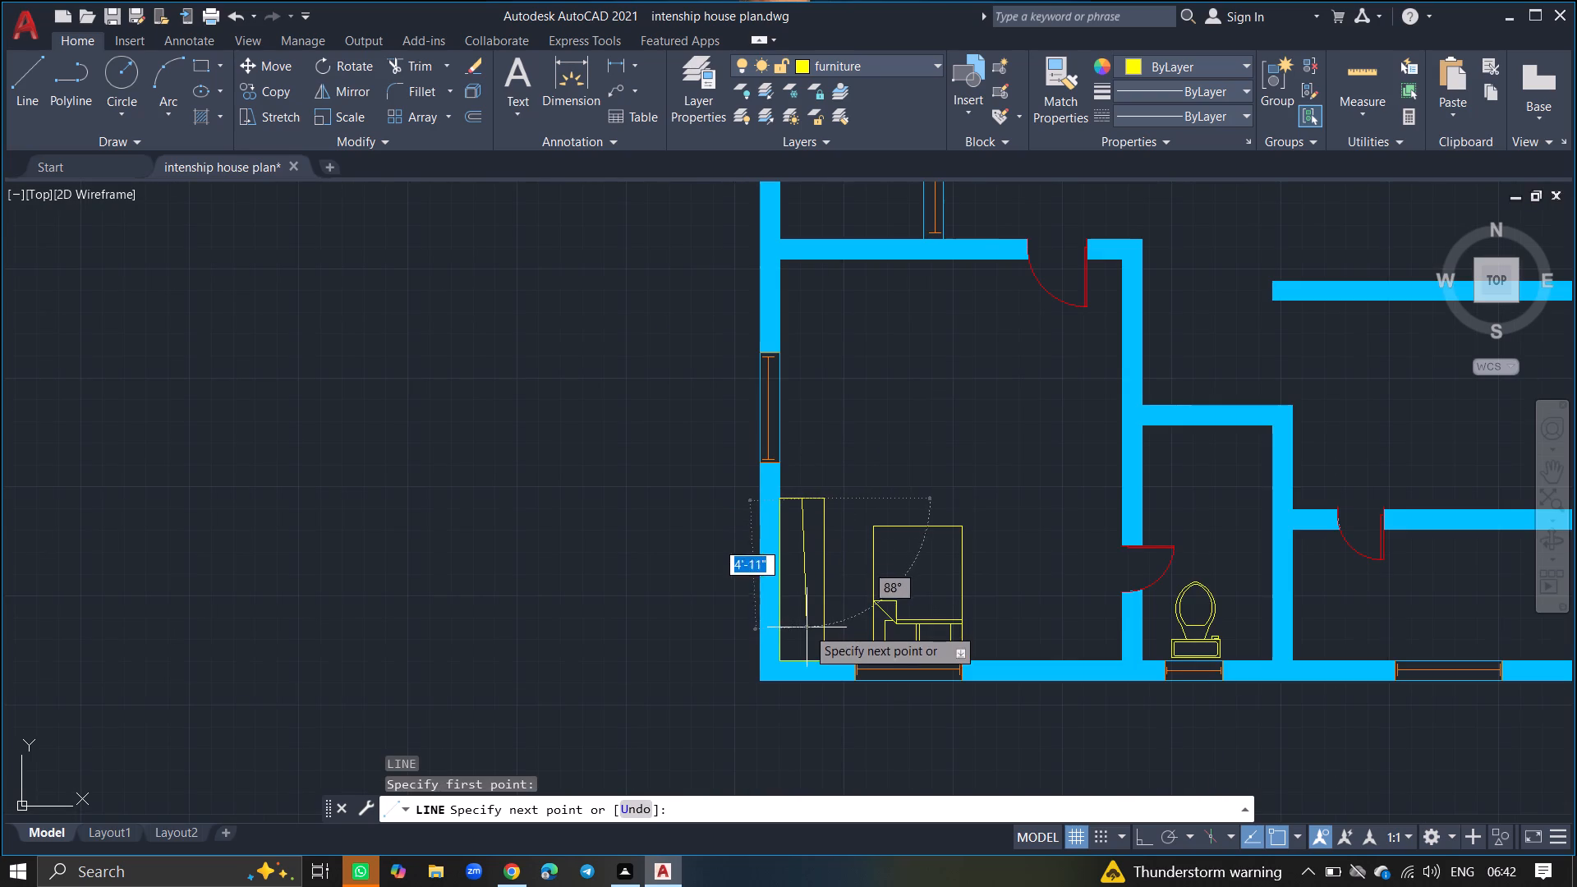
pyautogui.click(805, 666)
pyautogui.press('Return')
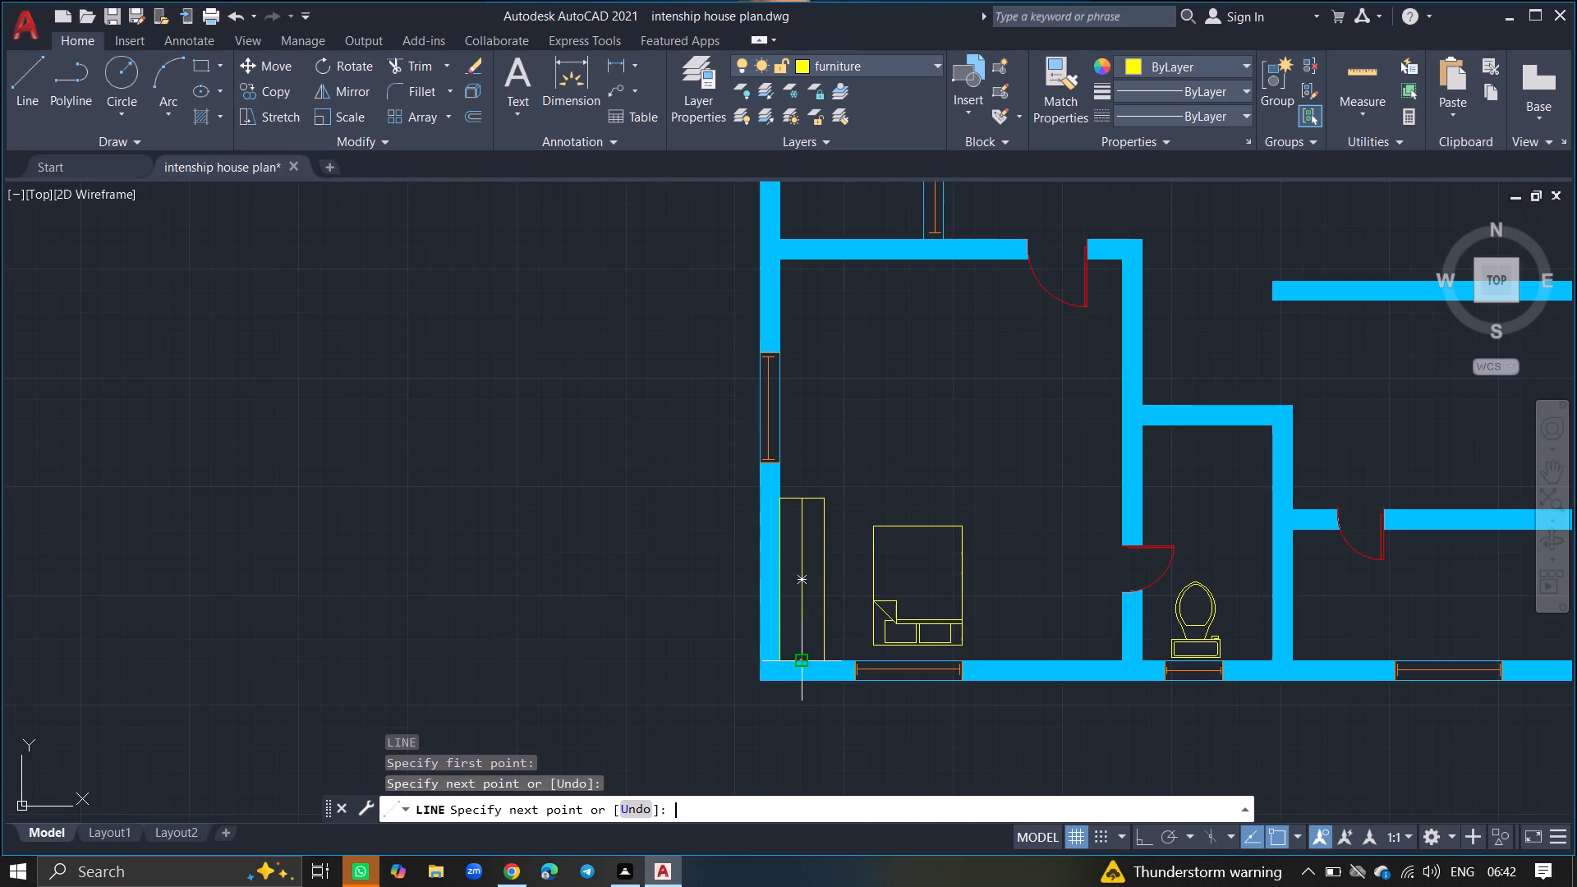
# Draw a diagonal hanger line running northeast to southwest across the centre line, near the north end of the southwest bedroom's wardrobe.
pyautogui.keyDown('ctrl'); pyautogui.scroll(2, 805, 666); pyautogui.keyUp('ctrl')
pyautogui.press('l')
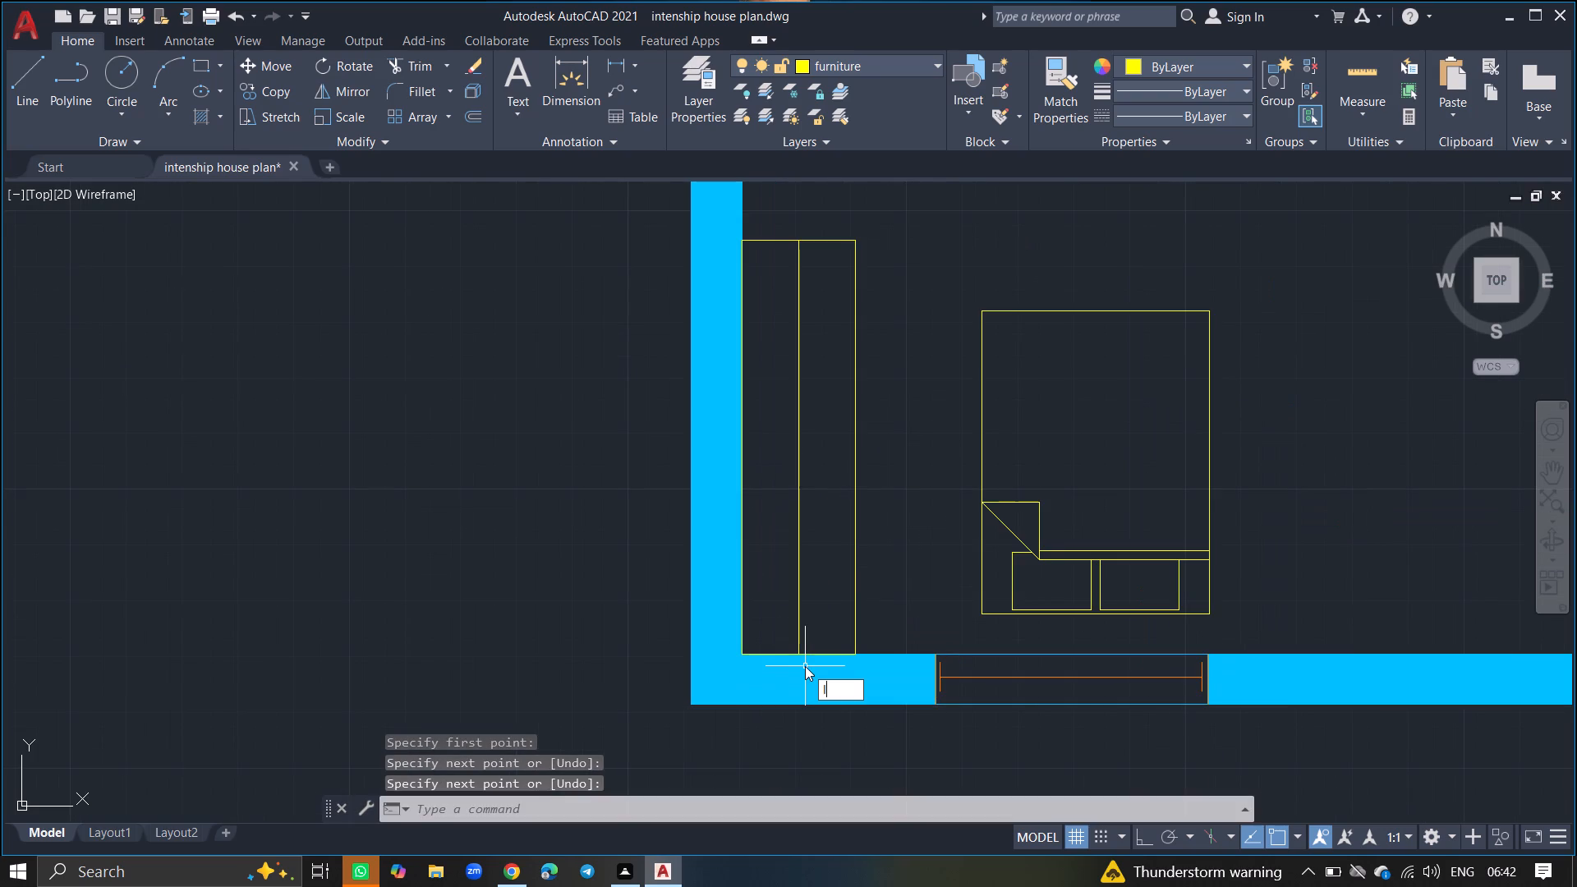
pyautogui.press('Return')
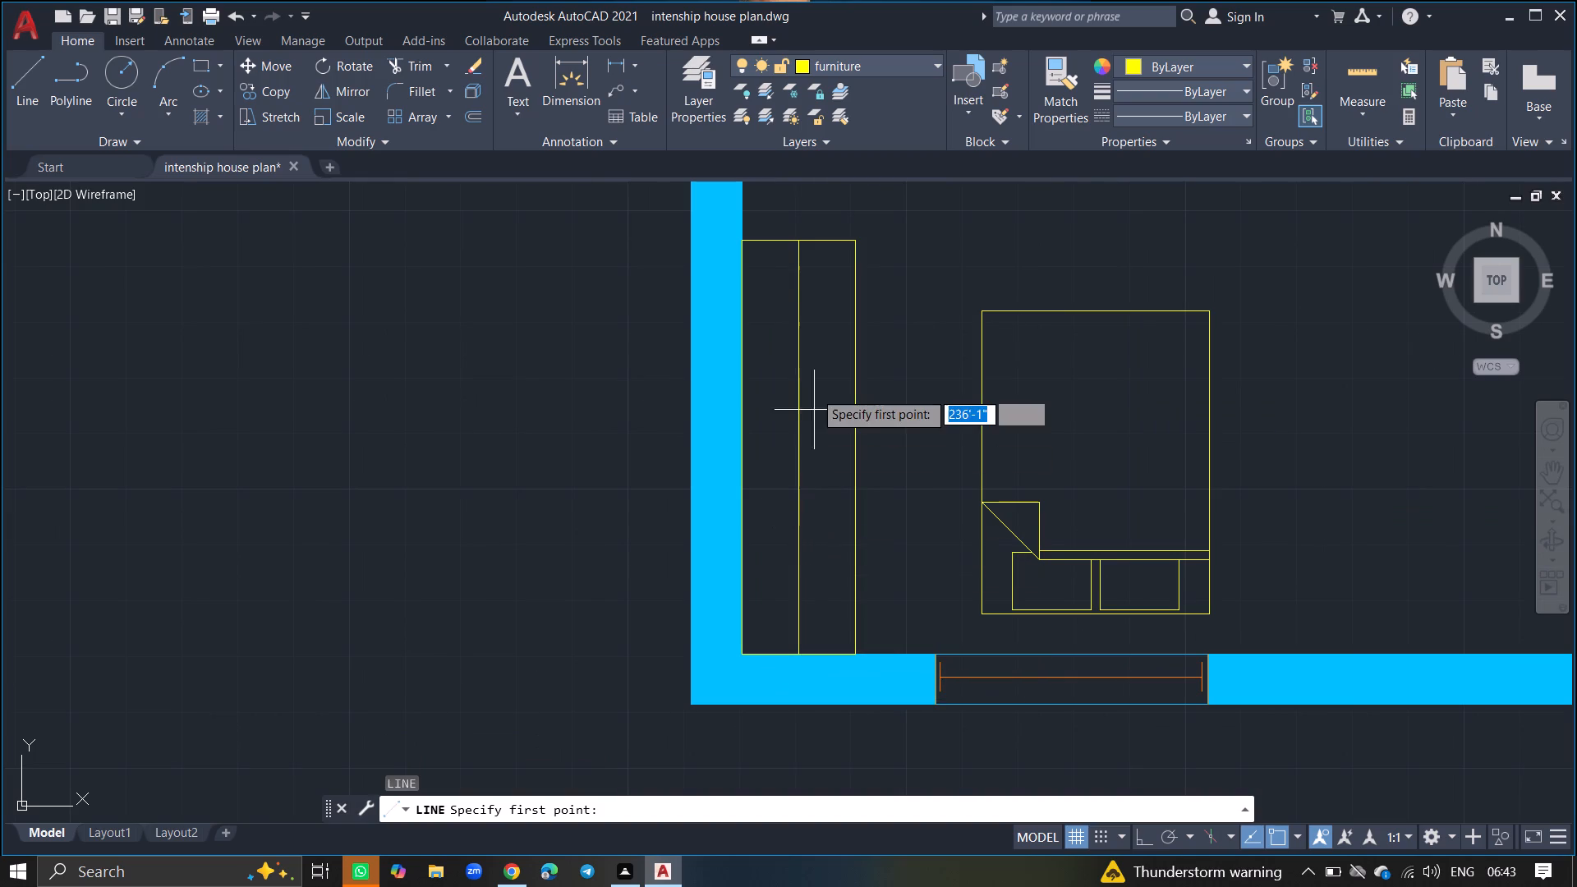
pyautogui.click(816, 256)
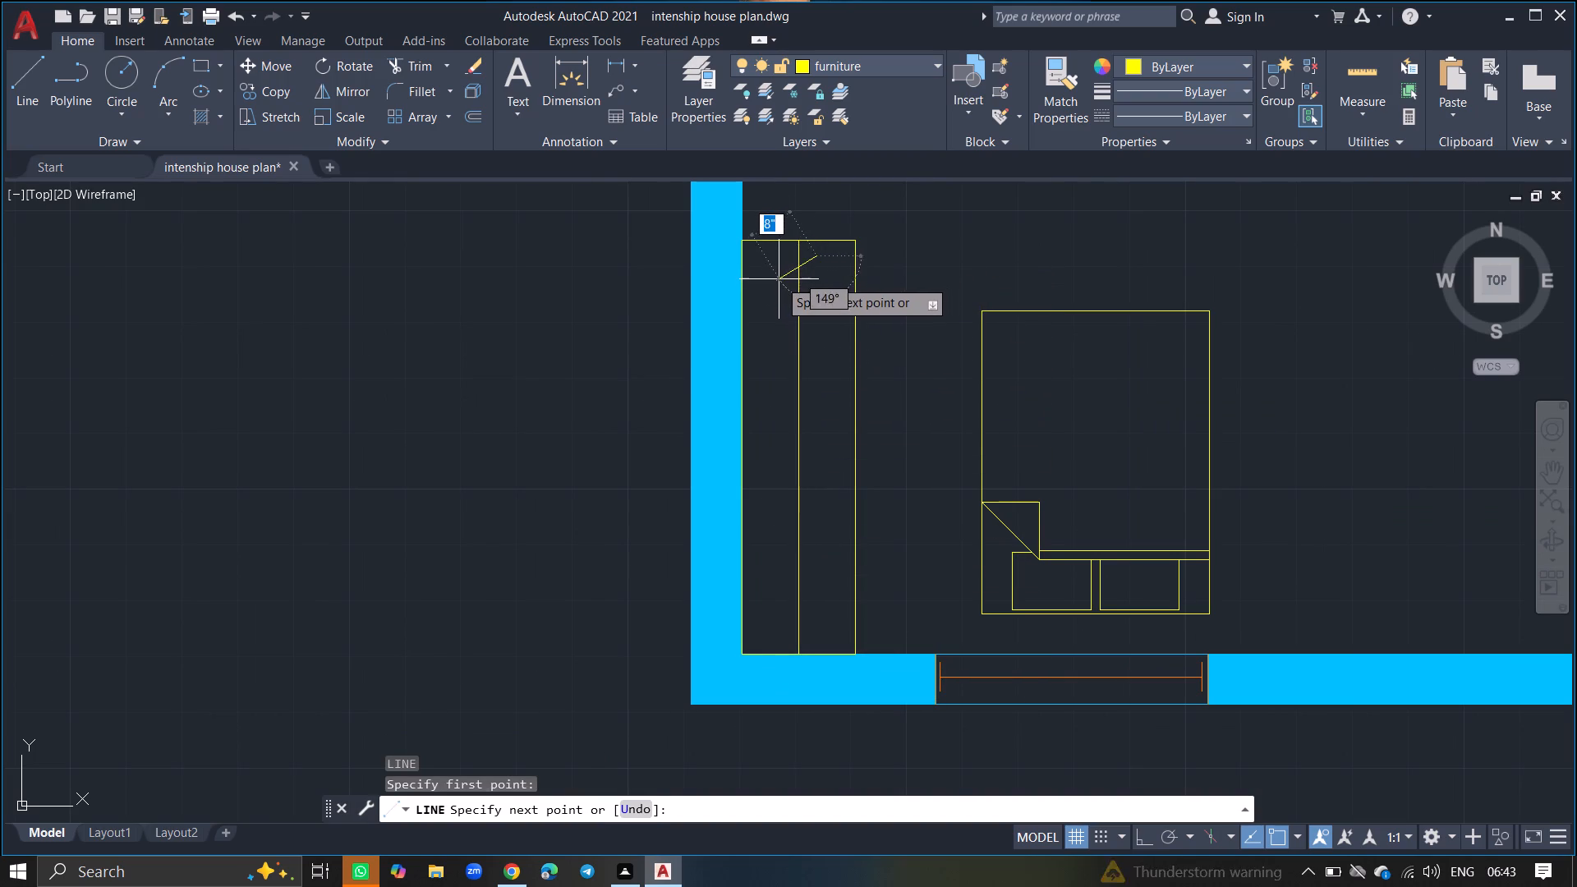
pyautogui.click(774, 288)
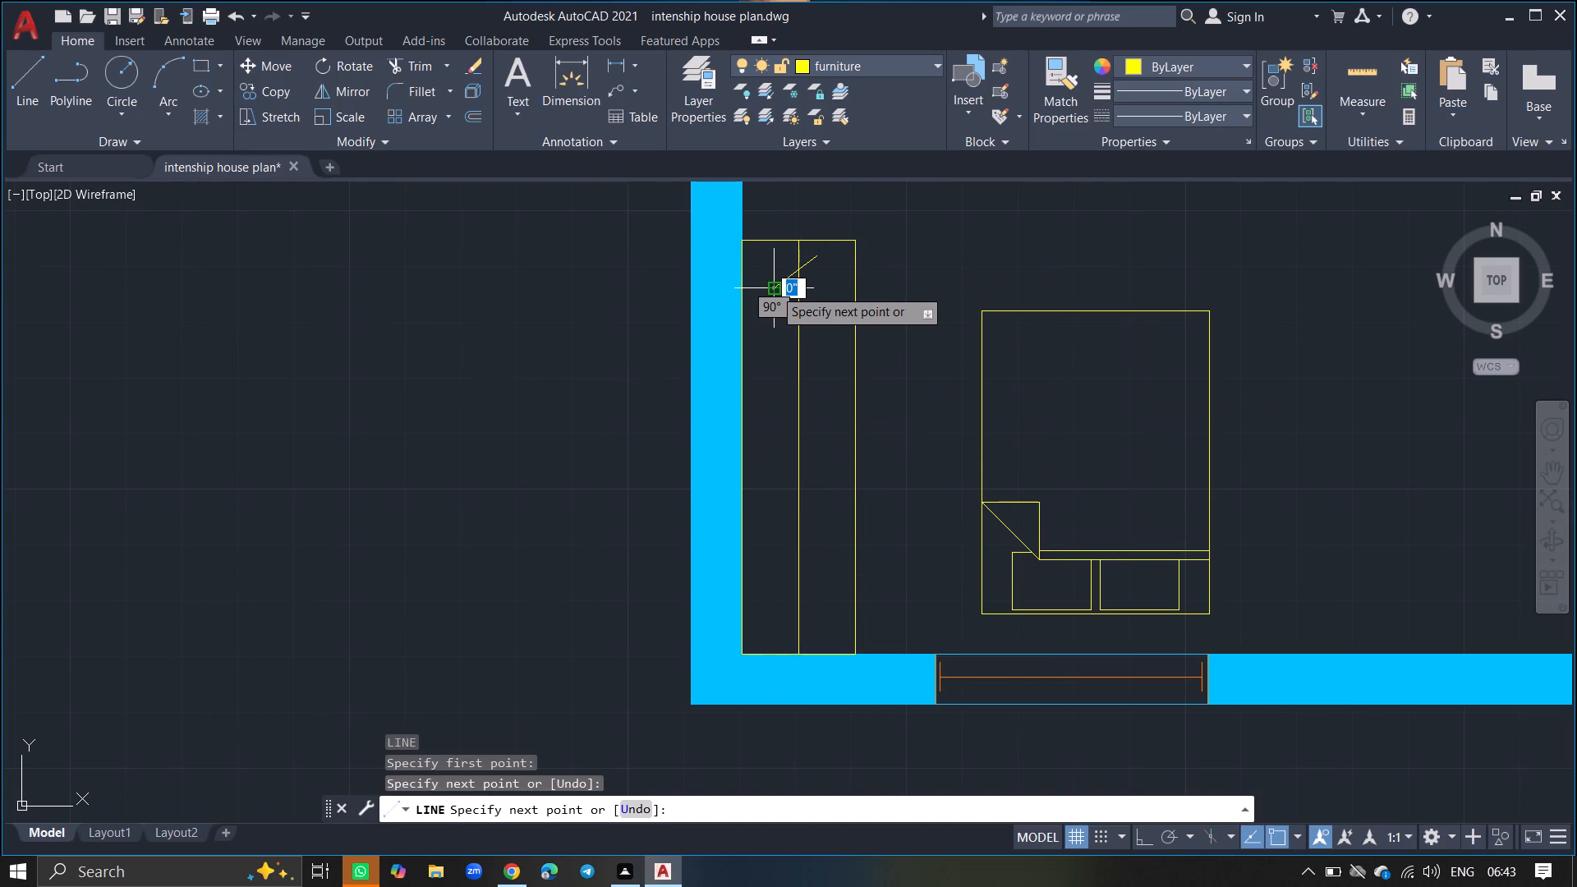
pyautogui.press('Return')
# Move the hanger line about 1" northeast along its own direction to centre it better on the wardrobe's centre line.
pyautogui.keyDown('ctrl'); pyautogui.scroll(3, 774, 288); pyautogui.keyUp('ctrl')
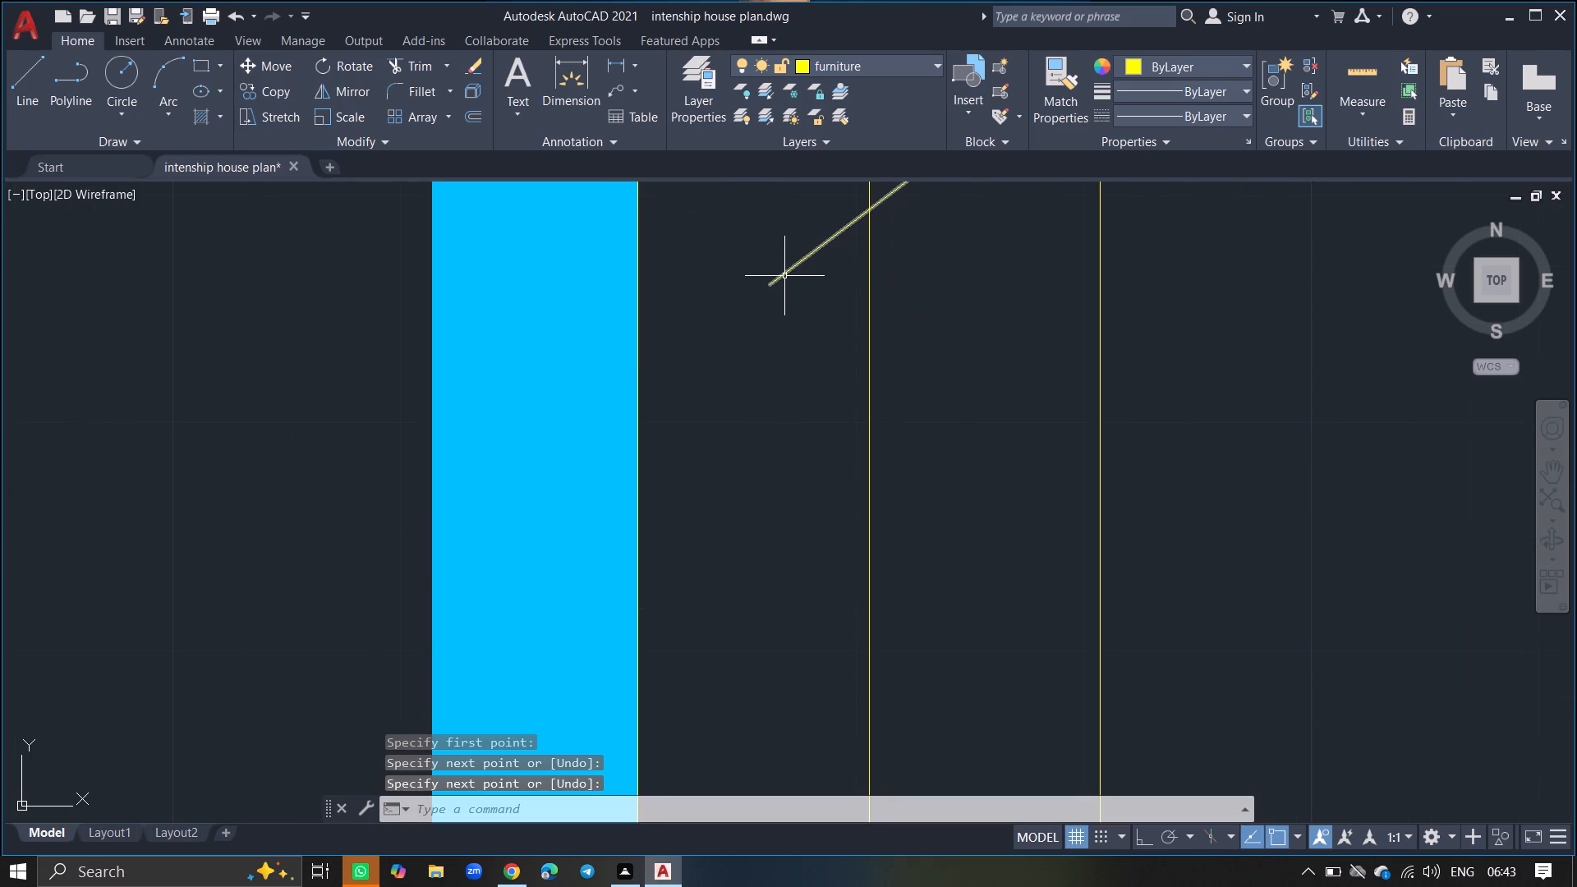
pyautogui.click(784, 273)
pyautogui.write('move')
pyautogui.press('Return')
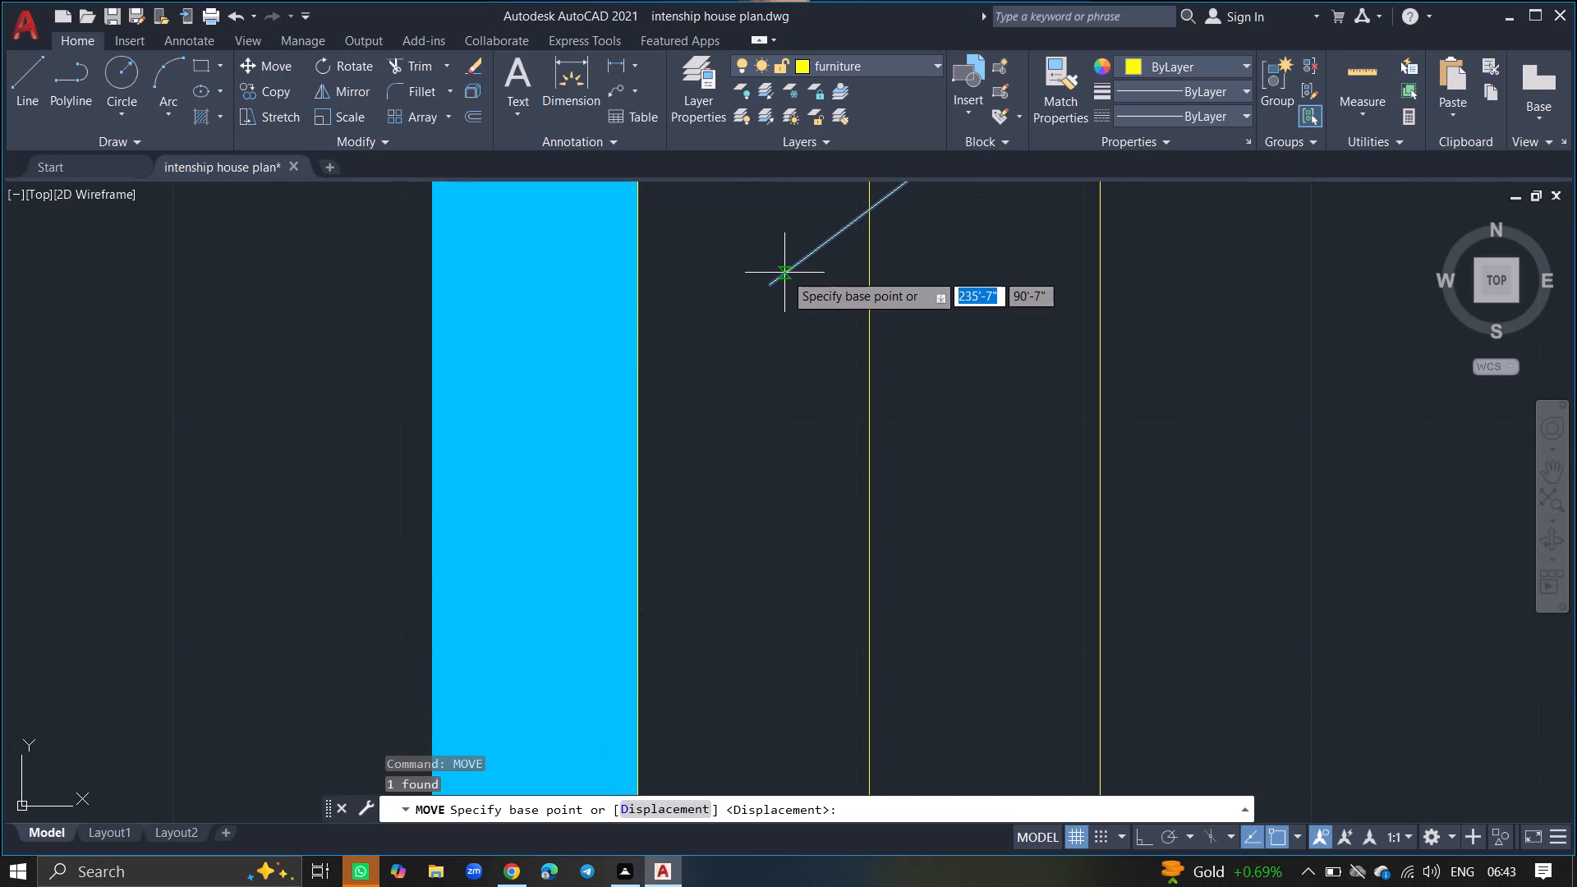
pyautogui.click(784, 273)
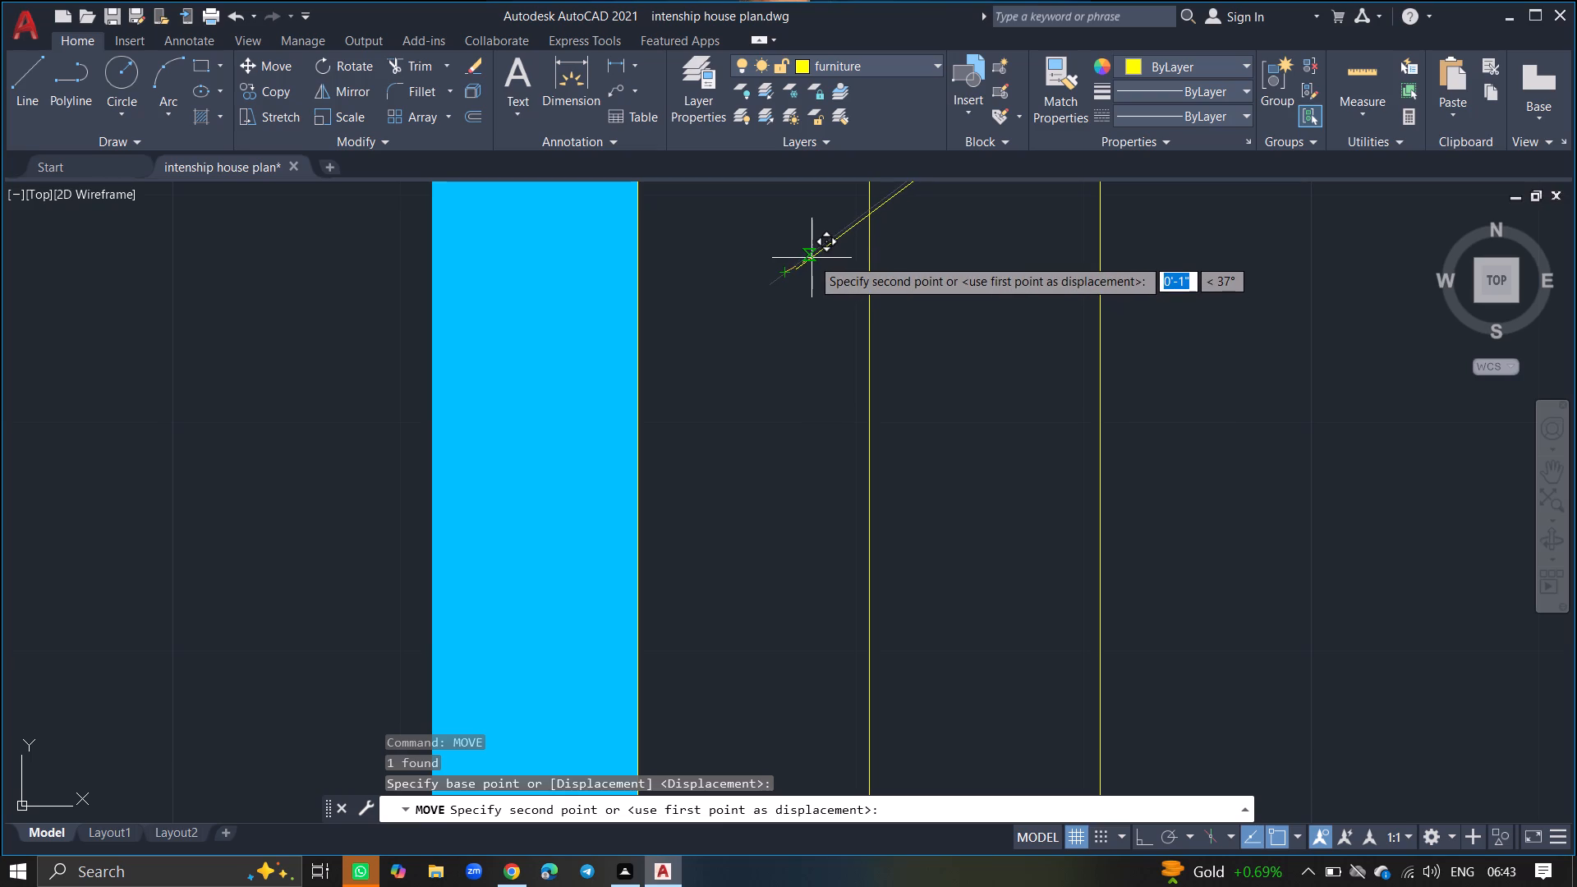
pyautogui.click(811, 258)
# Copy the hanger line as a fitted array of 20 items running about 5'-6" south along the southwest bedroom wardrobe's centre line.
pyautogui.click(811, 258)
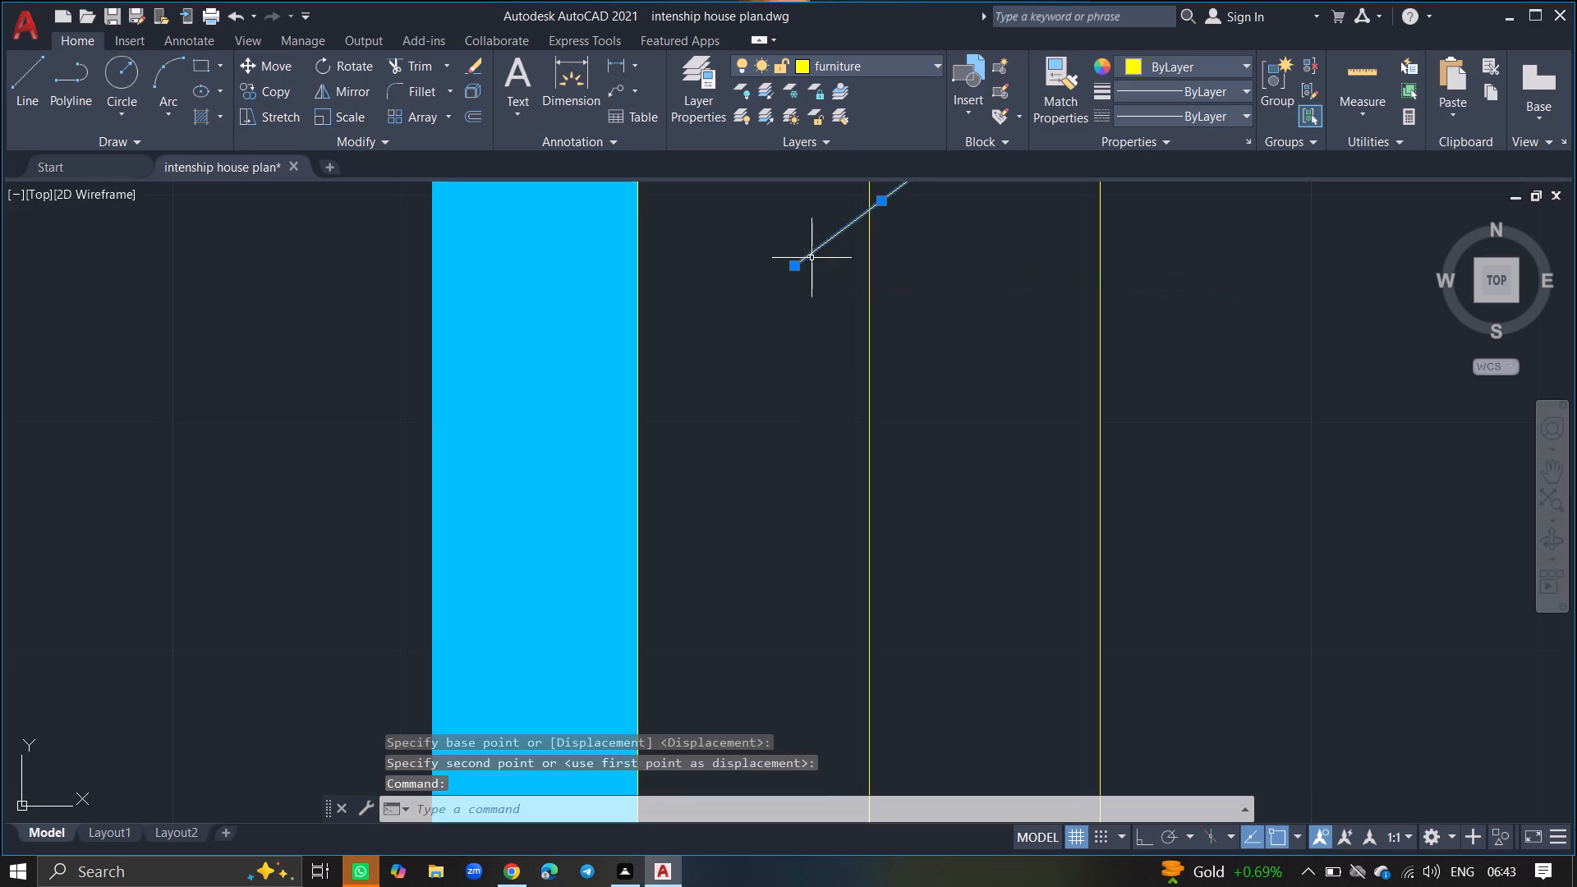
pyautogui.press('c')
pyautogui.write('opy')
pyautogui.press('Return')
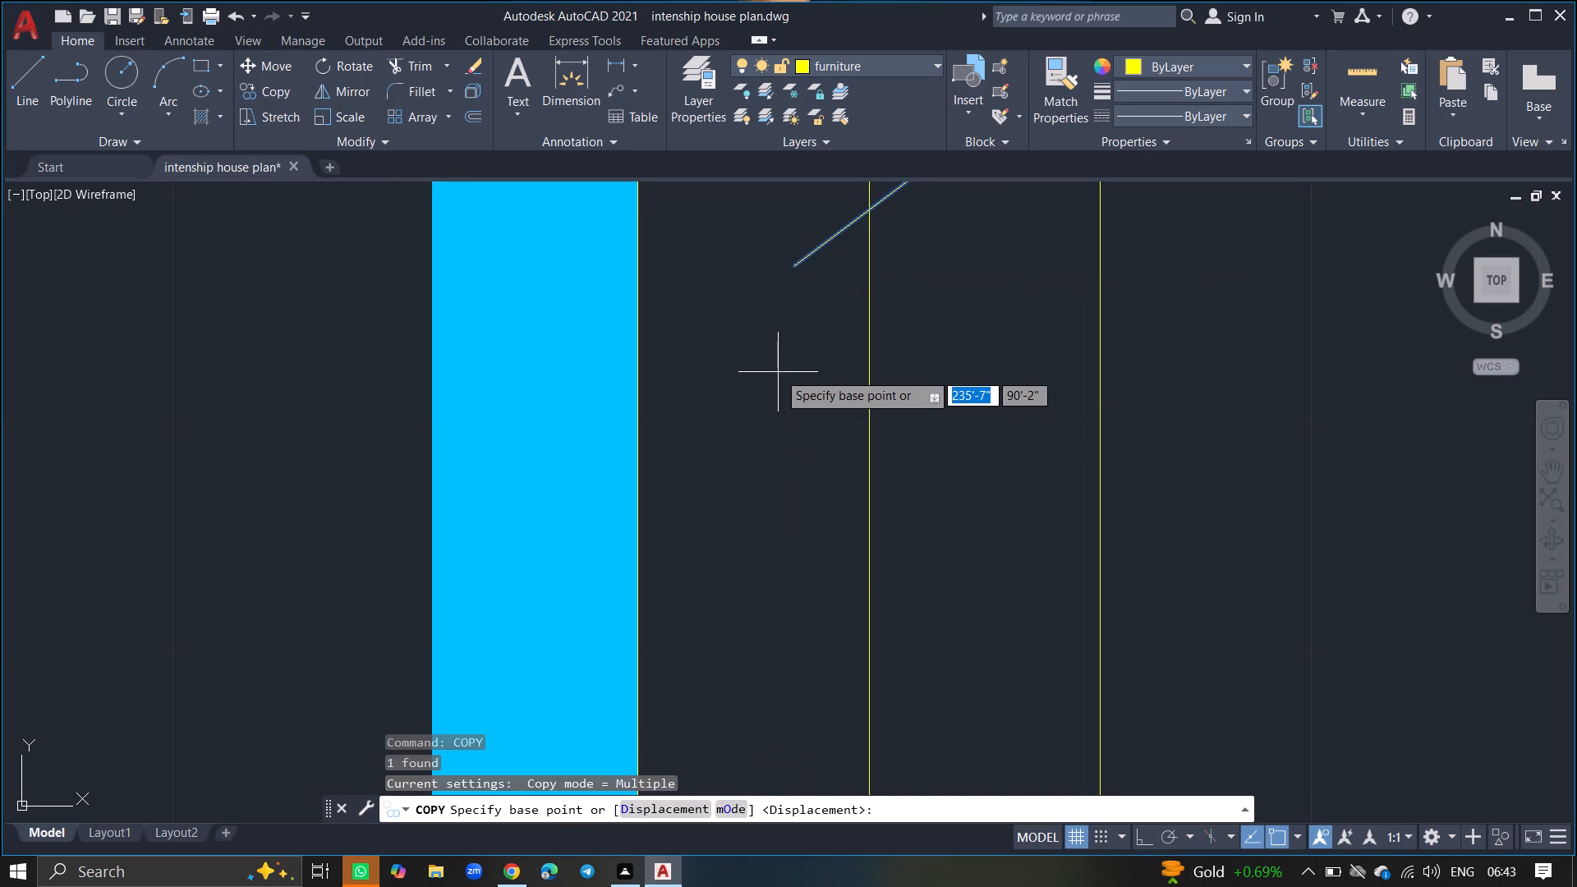
pyautogui.click(800, 264)
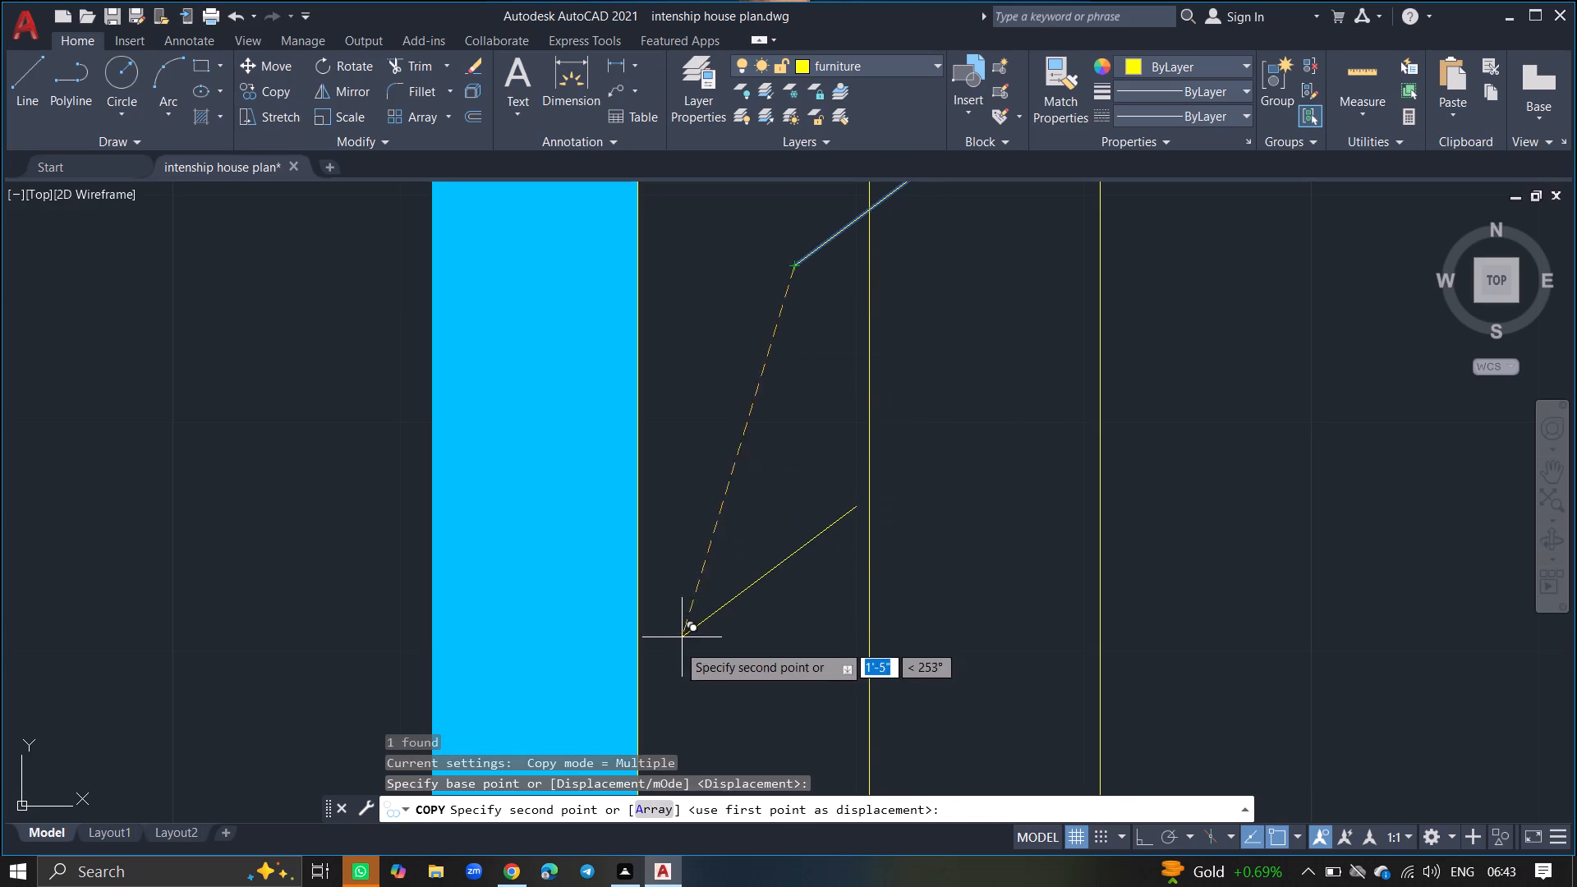
pyautogui.click(646, 807)
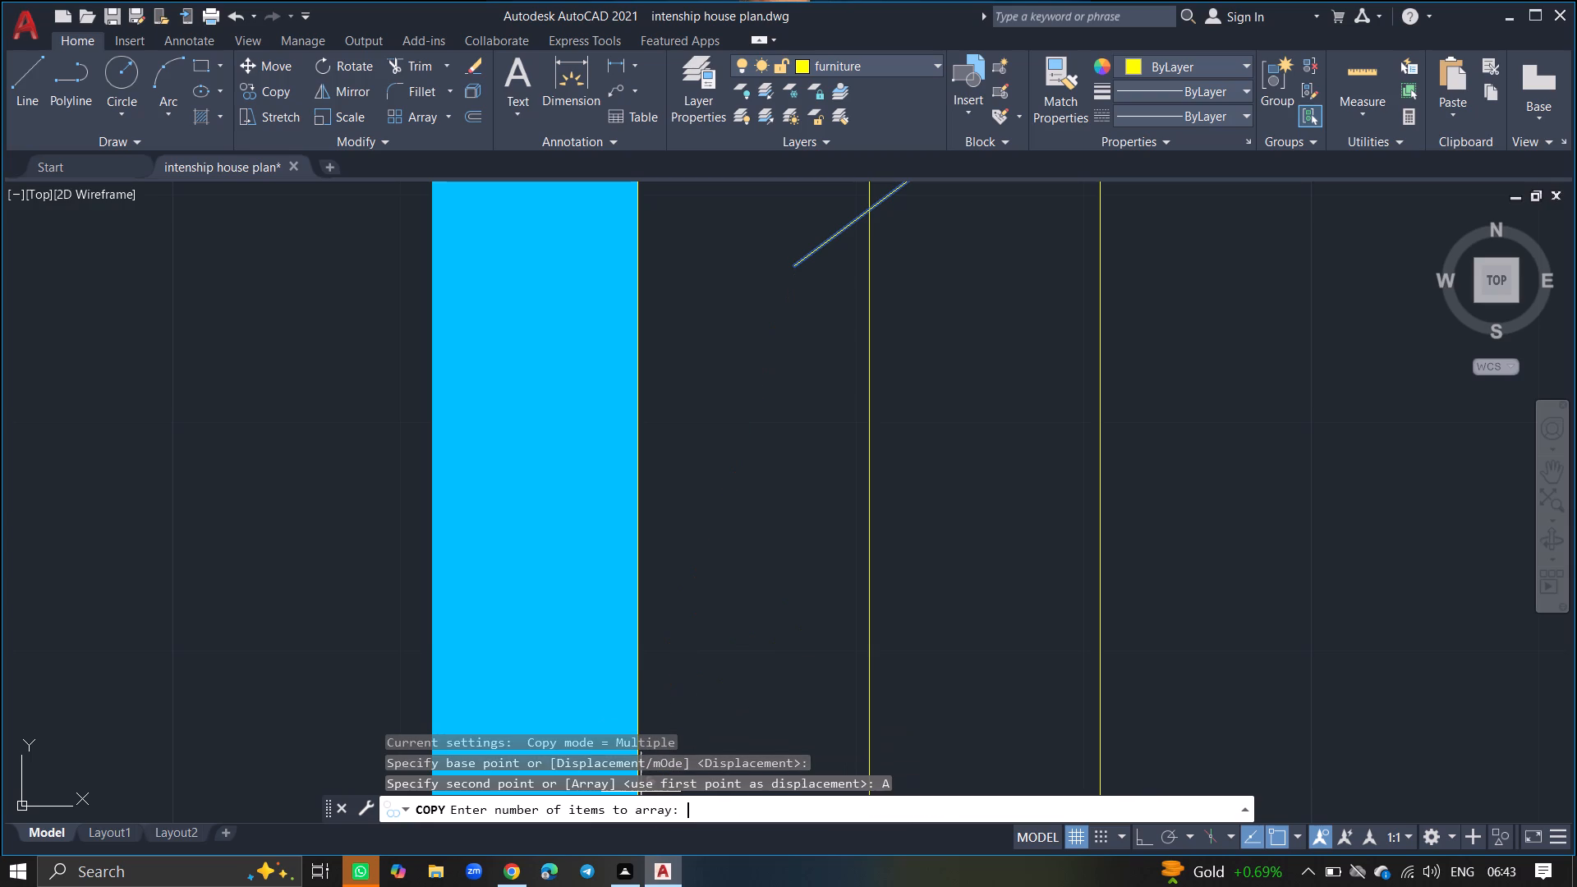
pyautogui.write('20')
pyautogui.press('Return')
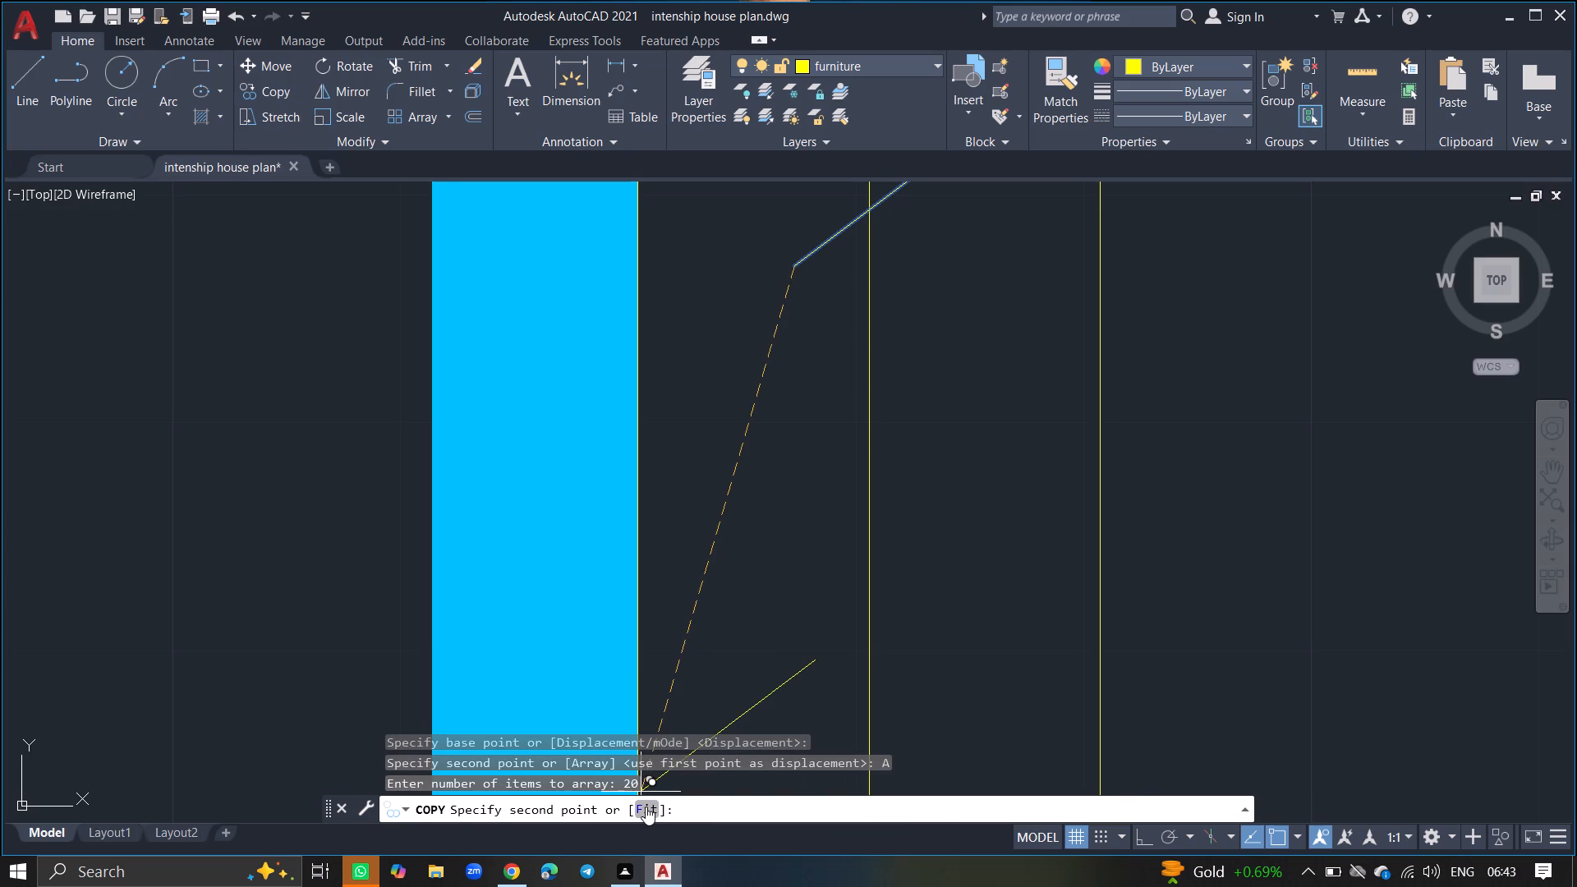
pyautogui.click(646, 807)
pyautogui.keyDown('ctrl'); pyautogui.scroll(-4, 781, 568); pyautogui.keyUp('ctrl')
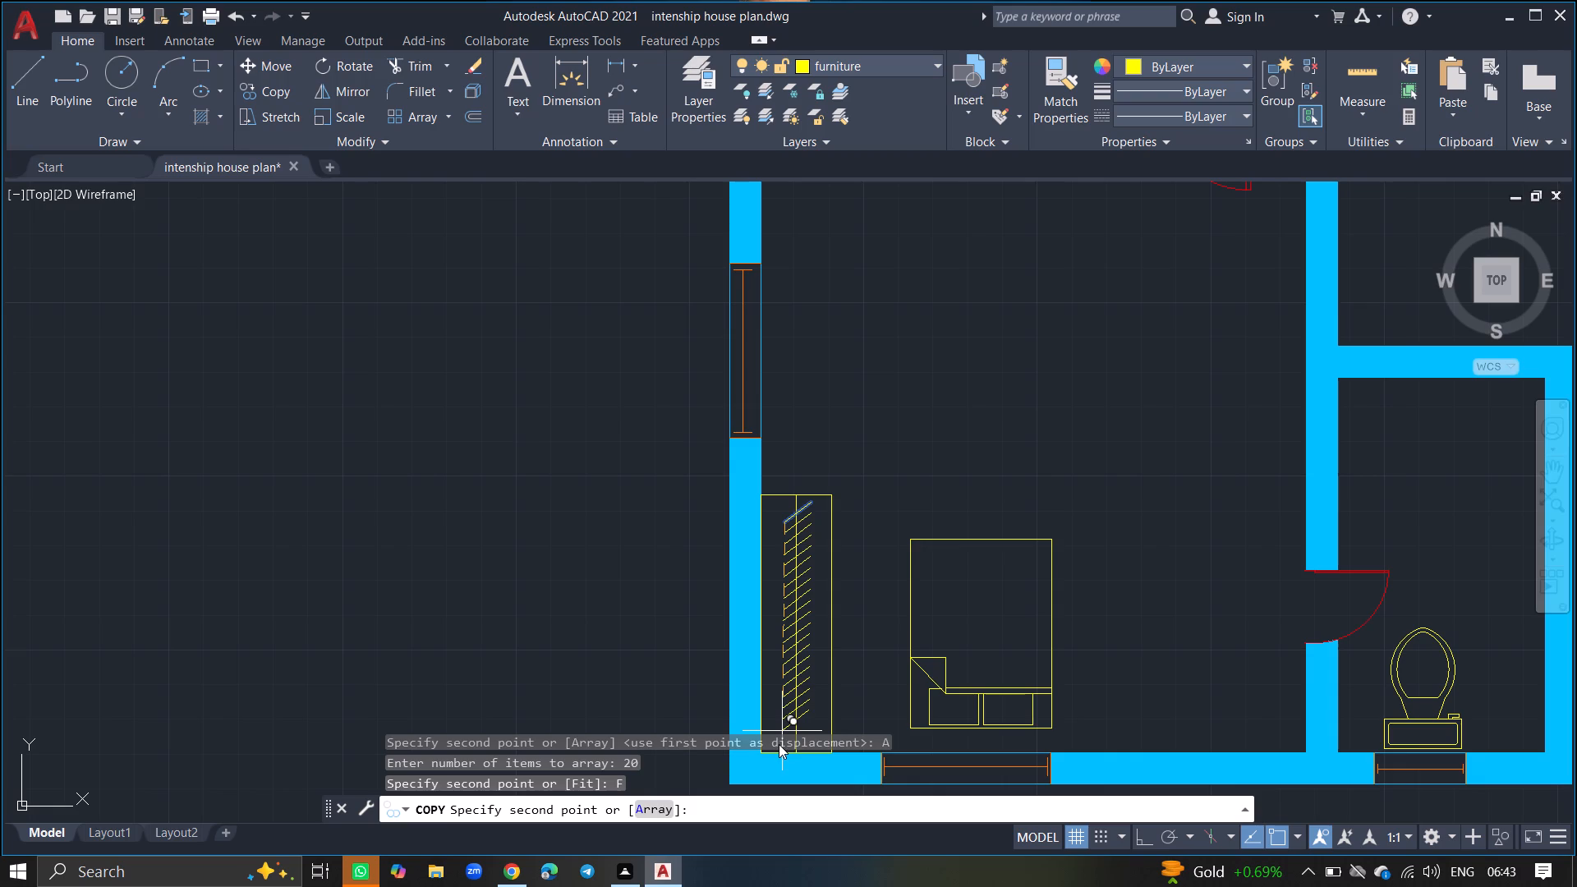
pyautogui.keyDown('ctrl'); pyautogui.scroll(-3, 779, 685); pyautogui.keyUp('ctrl')
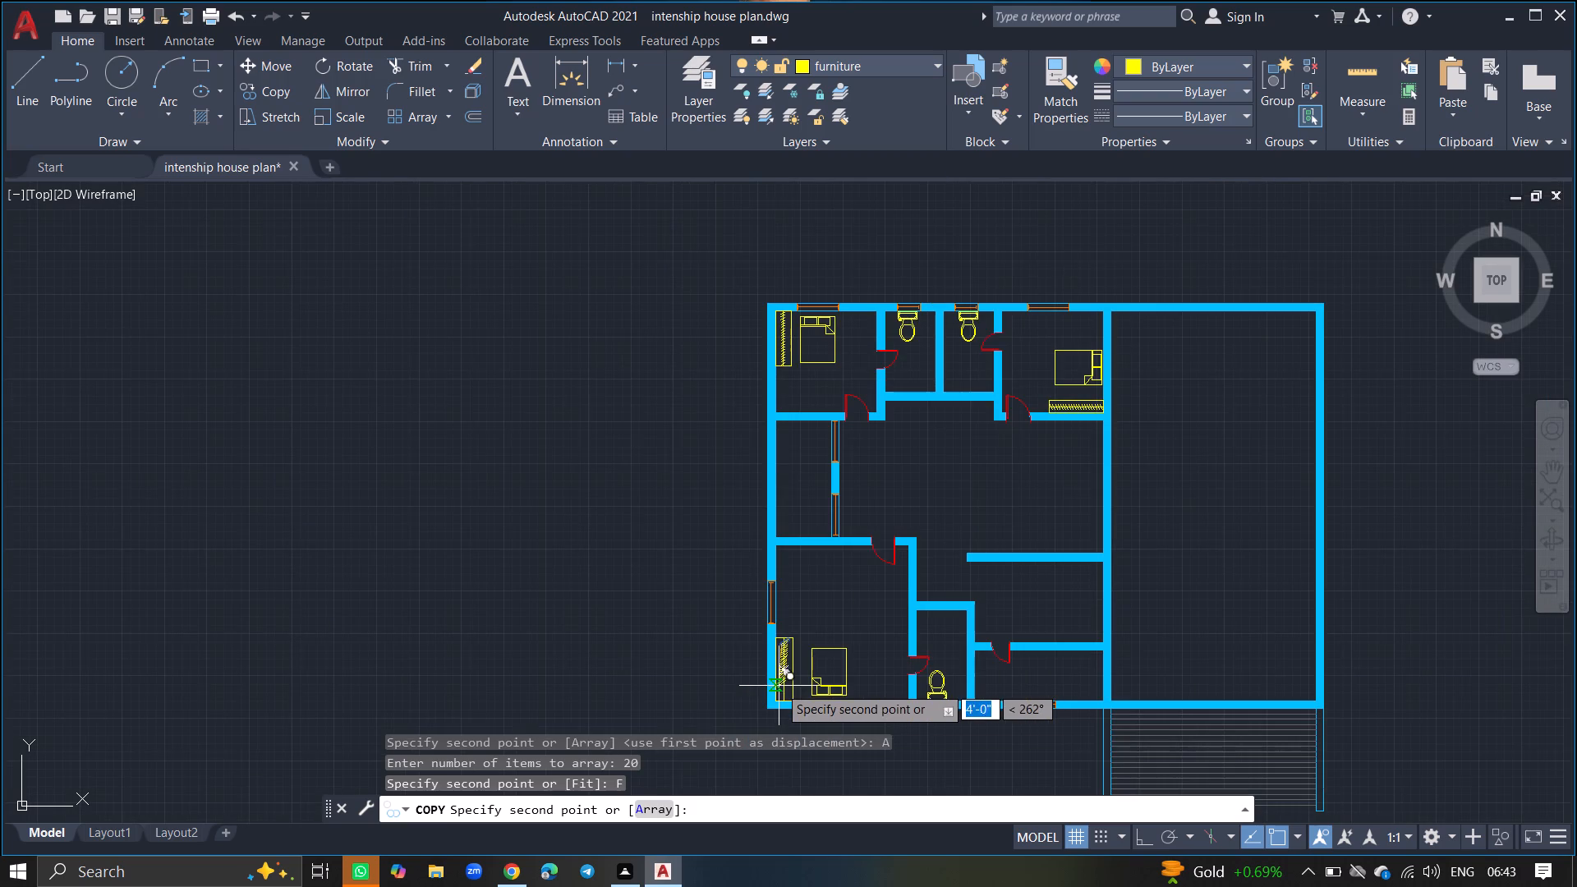
pyautogui.keyDown('ctrl'); pyautogui.scroll(8, 779, 704); pyautogui.keyUp('ctrl')
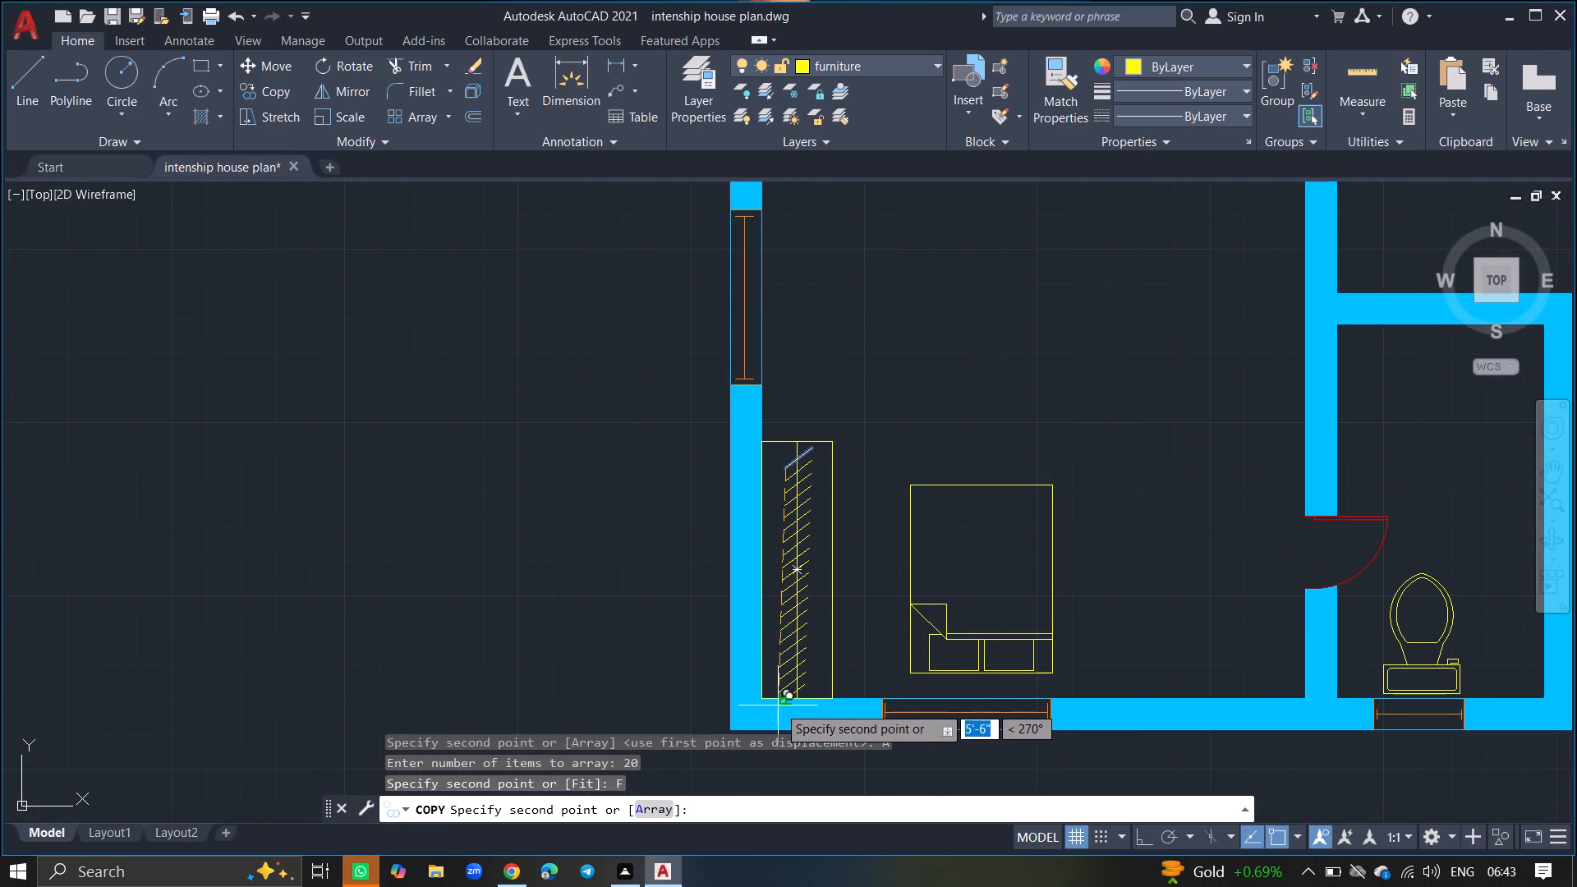
pyautogui.keyDown('ctrl'); pyautogui.scroll(7, 778, 708); pyautogui.keyUp('ctrl')
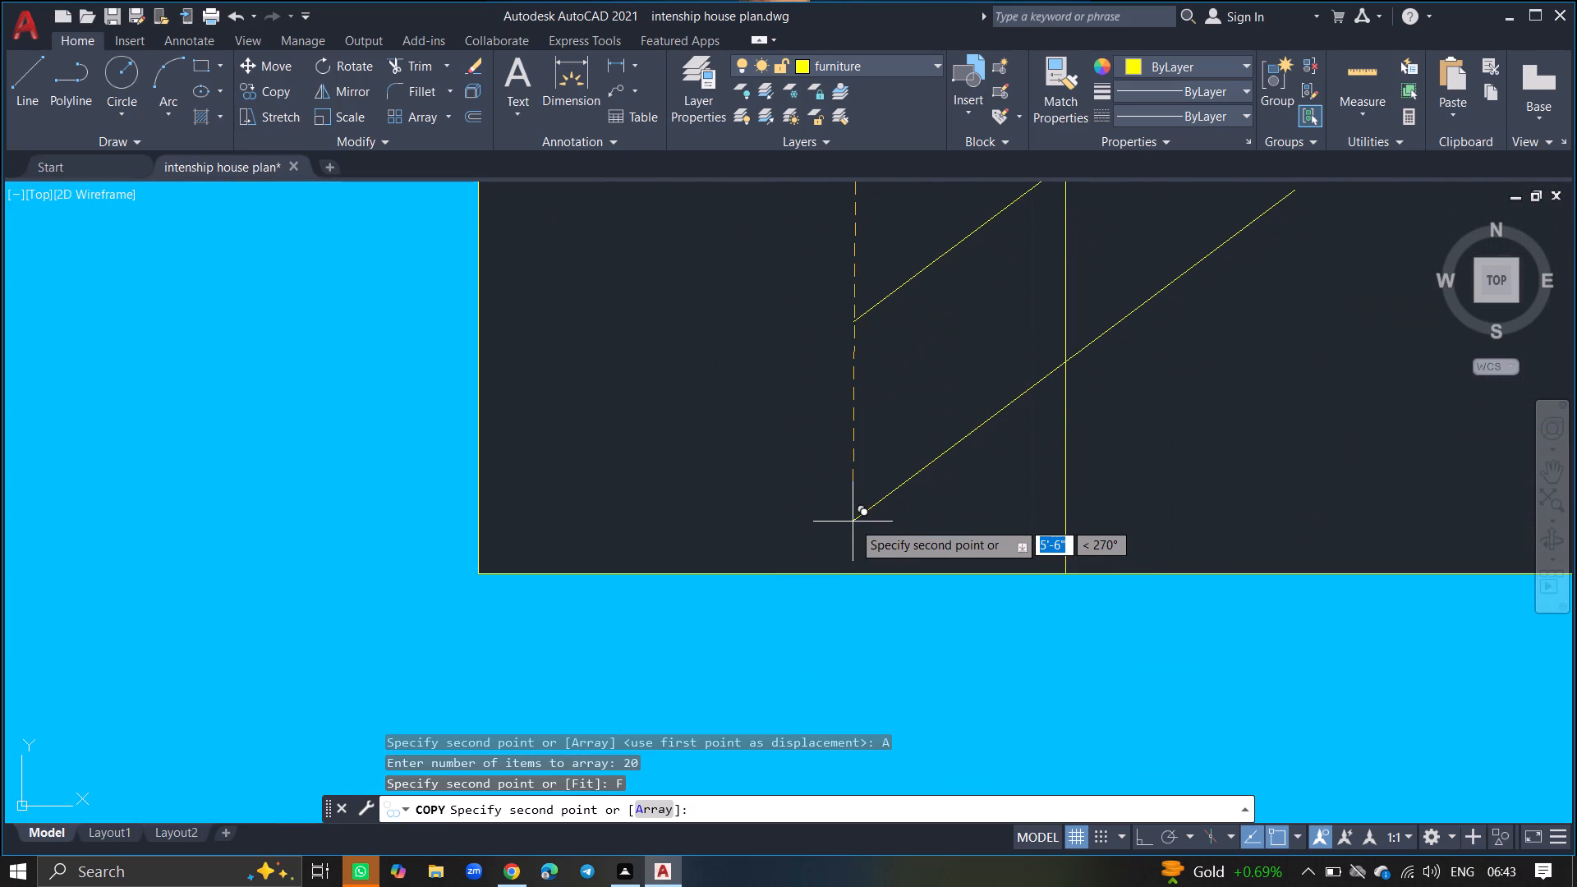
pyautogui.click(852, 522)
pyautogui.press('Return')
# Draw a rug rectangle about 2'-9" by 3'-3" overlapping the northwest corner of the southwest bedroom's bed.
pyautogui.keyDown('ctrl'); pyautogui.scroll(-6, 852, 522); pyautogui.keyUp('ctrl')
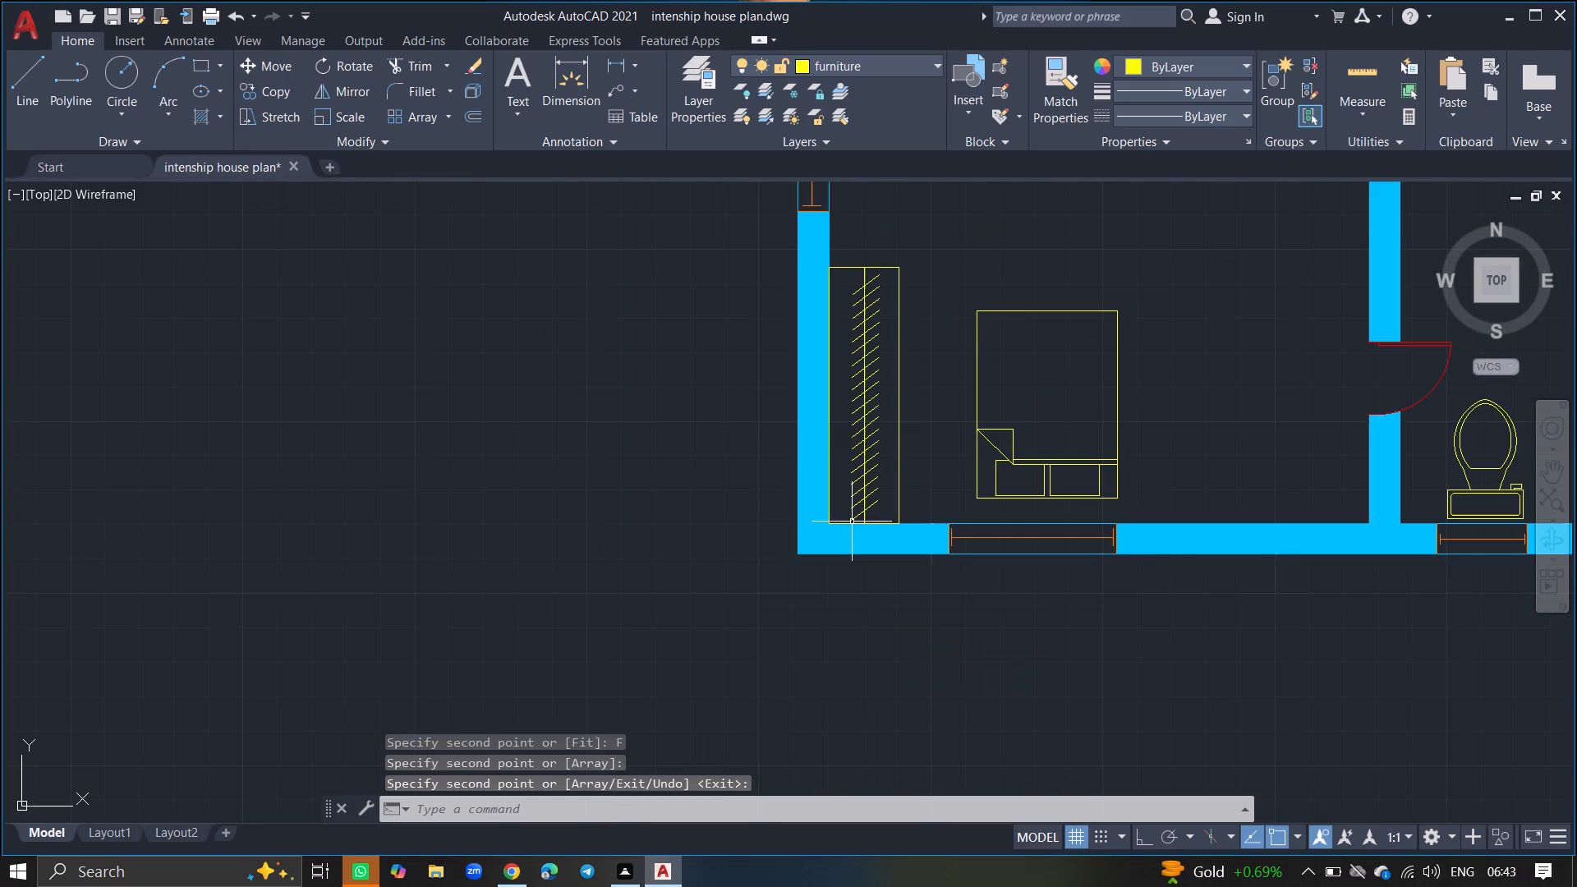
pyautogui.keyDown('ctrl'); pyautogui.scroll(-3, 881, 372); pyautogui.keyUp('ctrl')
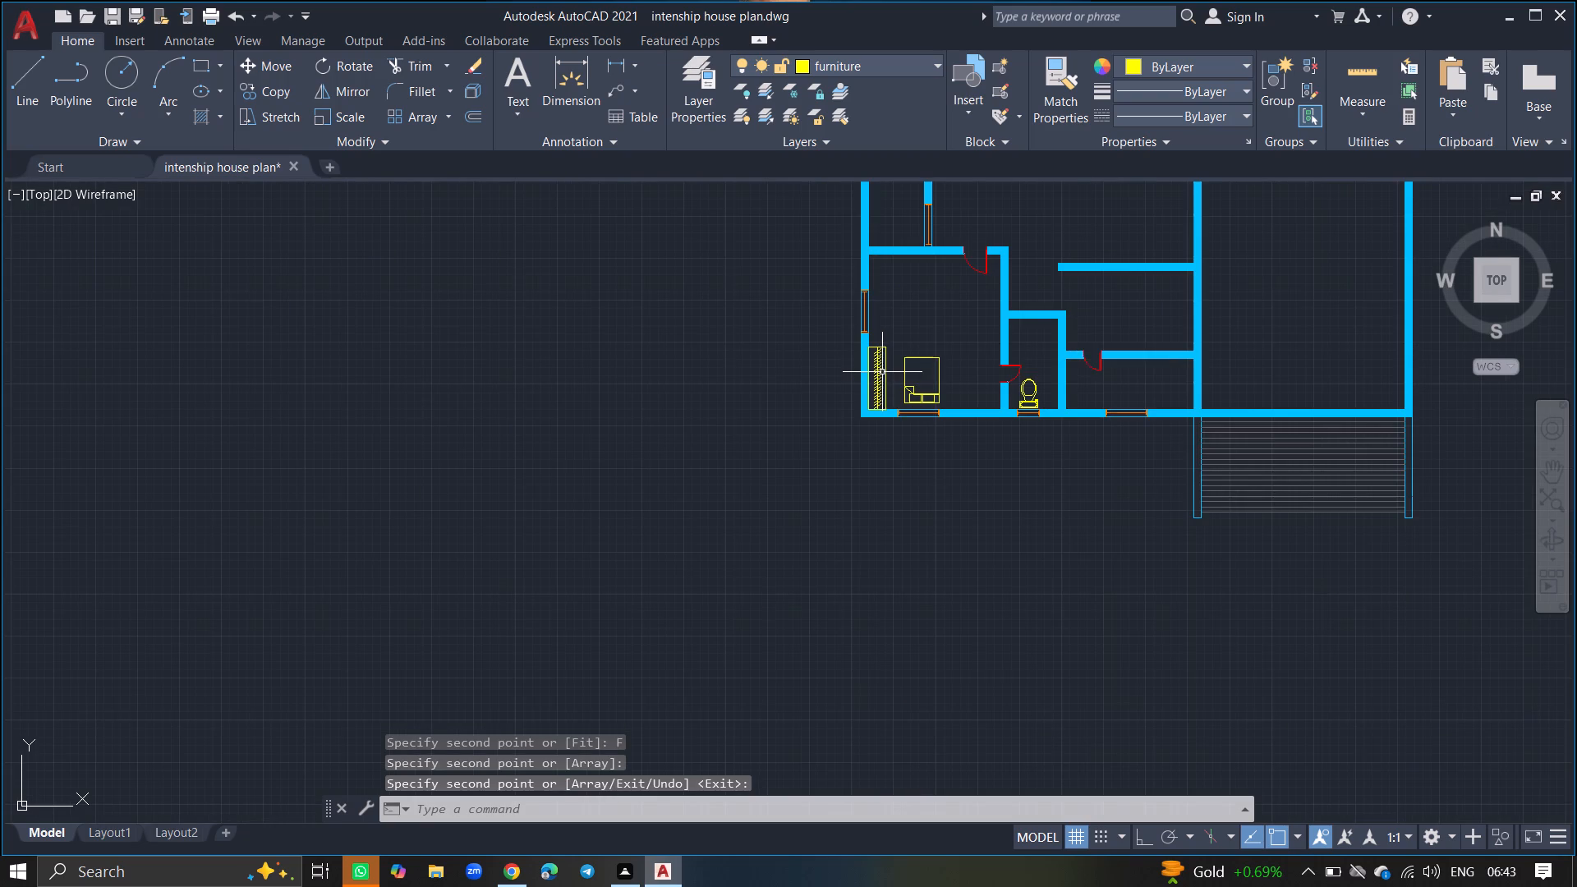
pyautogui.write('rec')
pyautogui.press('Return')
pyautogui.keyDown('ctrl'); pyautogui.scroll(5, 915, 345); pyautogui.keyUp('ctrl')
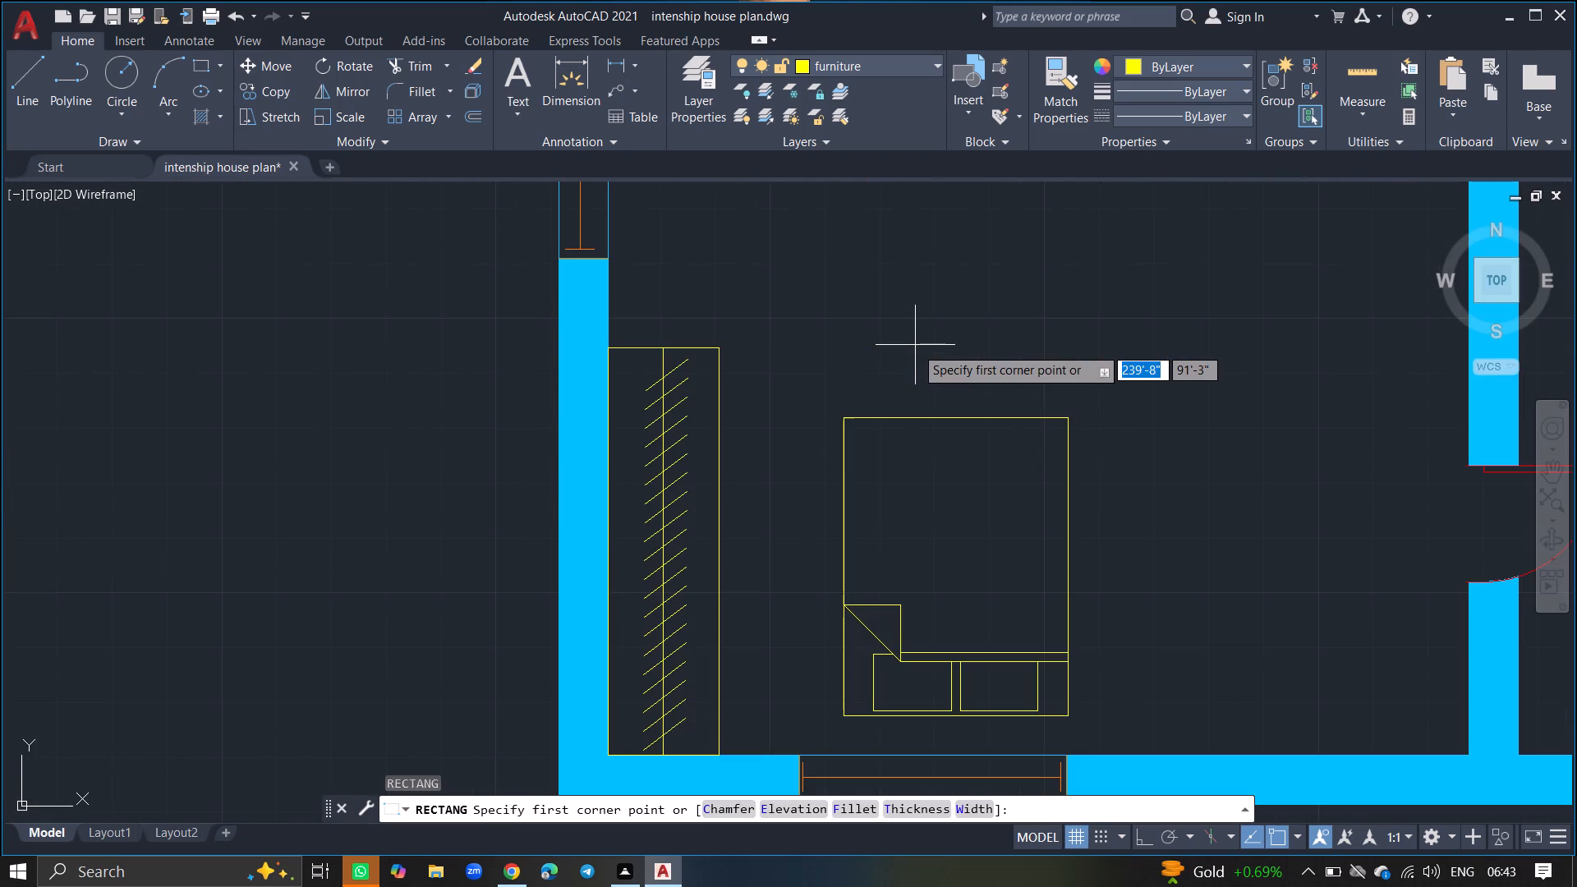
pyautogui.click(963, 549)
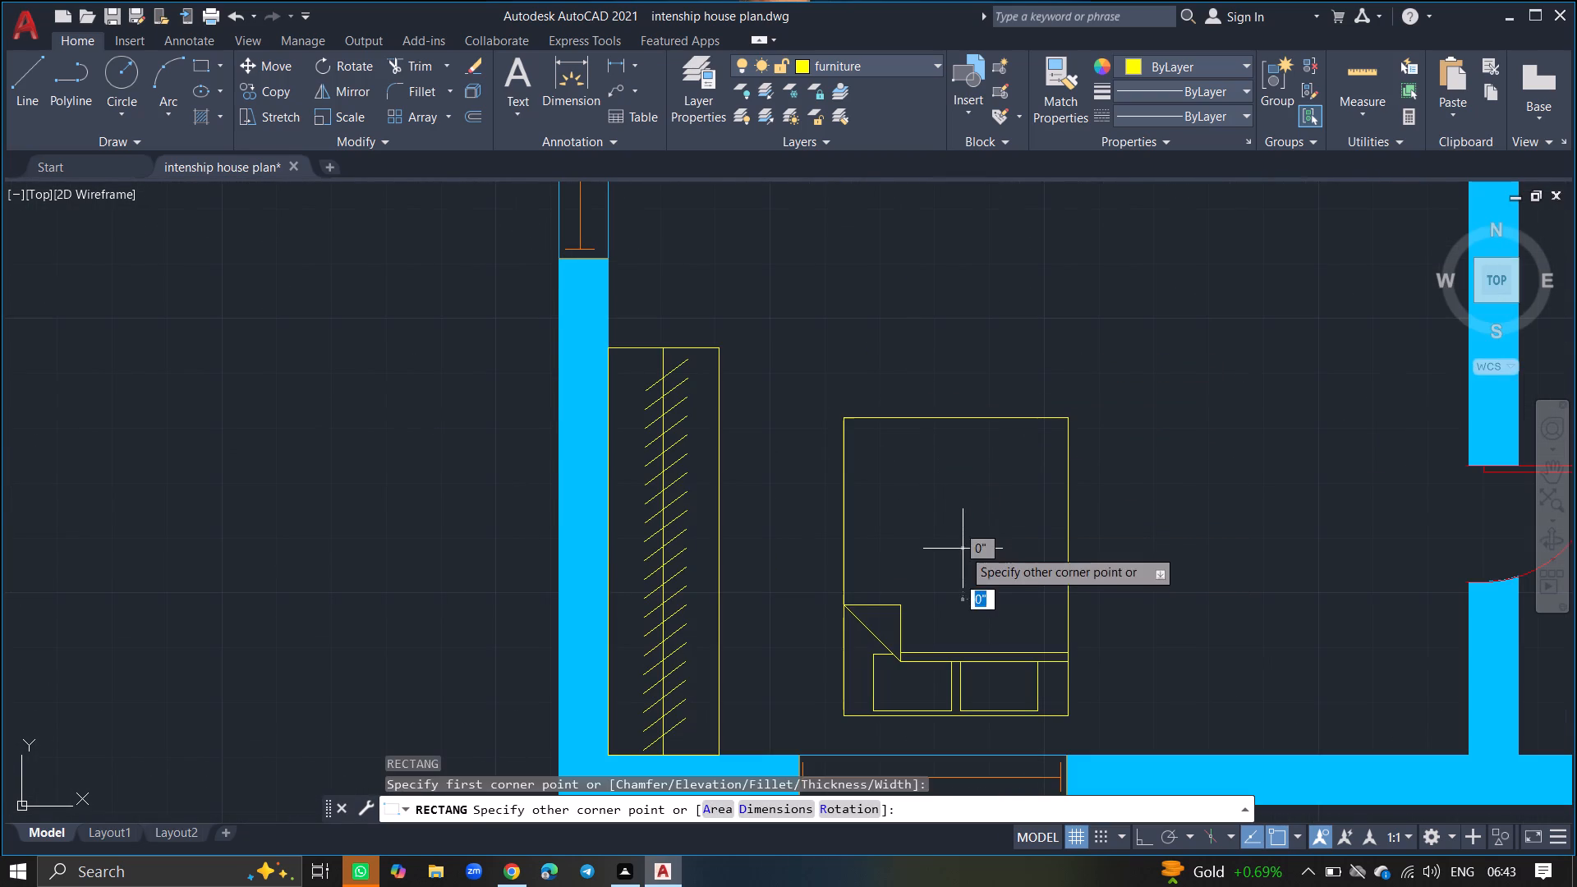
pyautogui.click(781, 336)
# Draw a rug rectangle about 2'-9" by 3' overlapping the southeast corner of the northwest bedroom's bed.
pyautogui.keyDown('ctrl'); pyautogui.scroll(-3, 870, 366); pyautogui.keyUp('ctrl')
pyautogui.keyDown('ctrl'); pyautogui.scroll(-3, 847, 292); pyautogui.keyUp('ctrl')
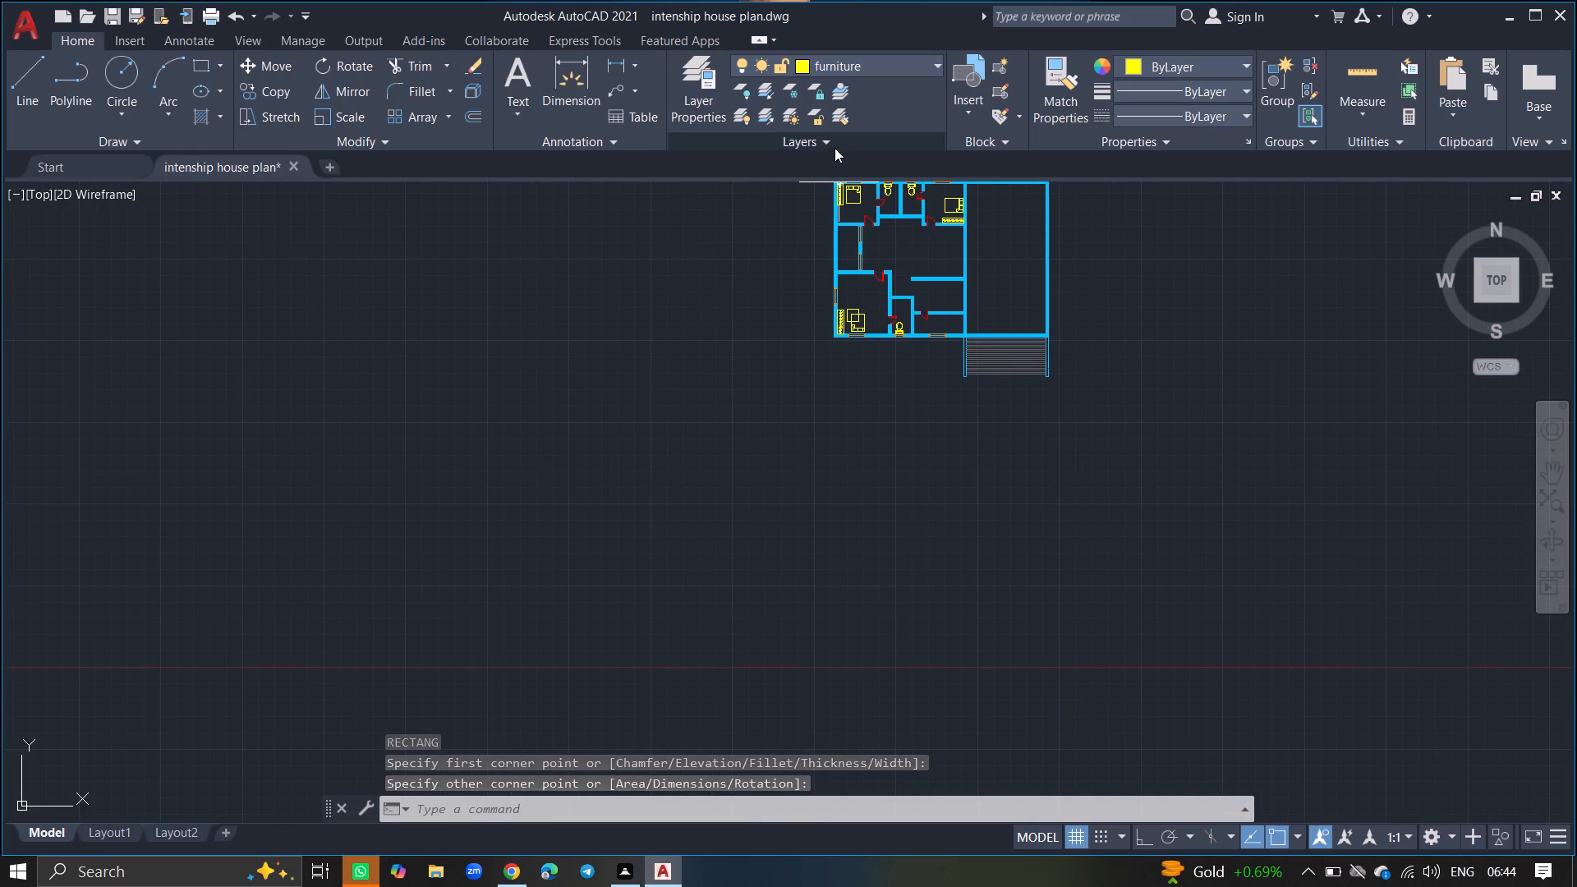
pyautogui.keyDown('ctrl'); pyautogui.scroll(6, 849, 182); pyautogui.keyUp('ctrl')
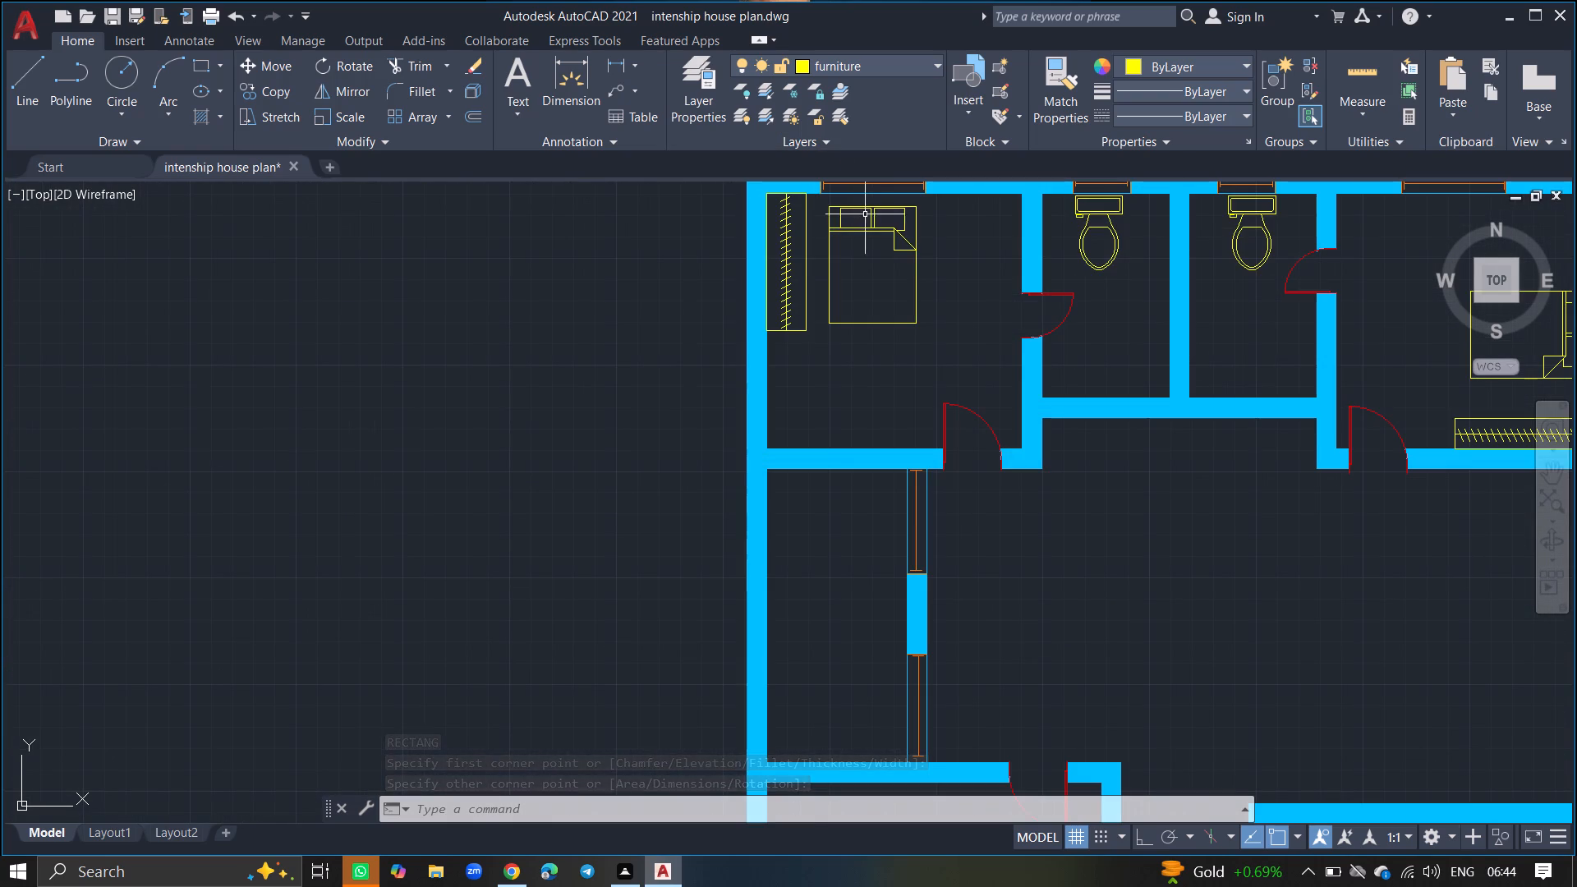
pyautogui.write('rec')
pyautogui.press('Return')
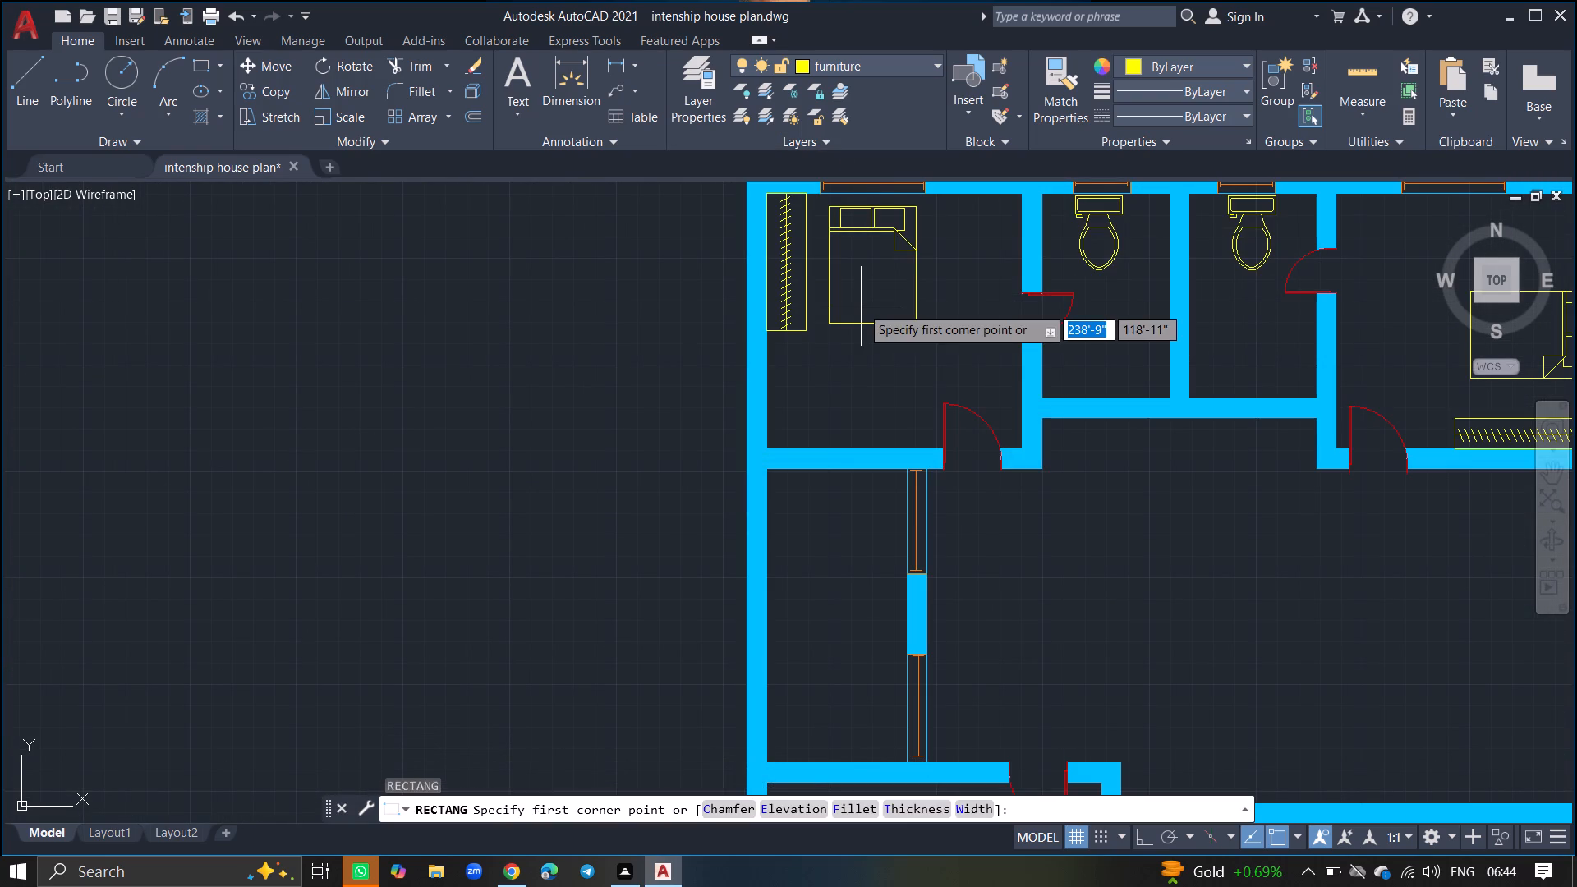
pyautogui.moveTo(867, 287); pyautogui.dragTo(939, 371)
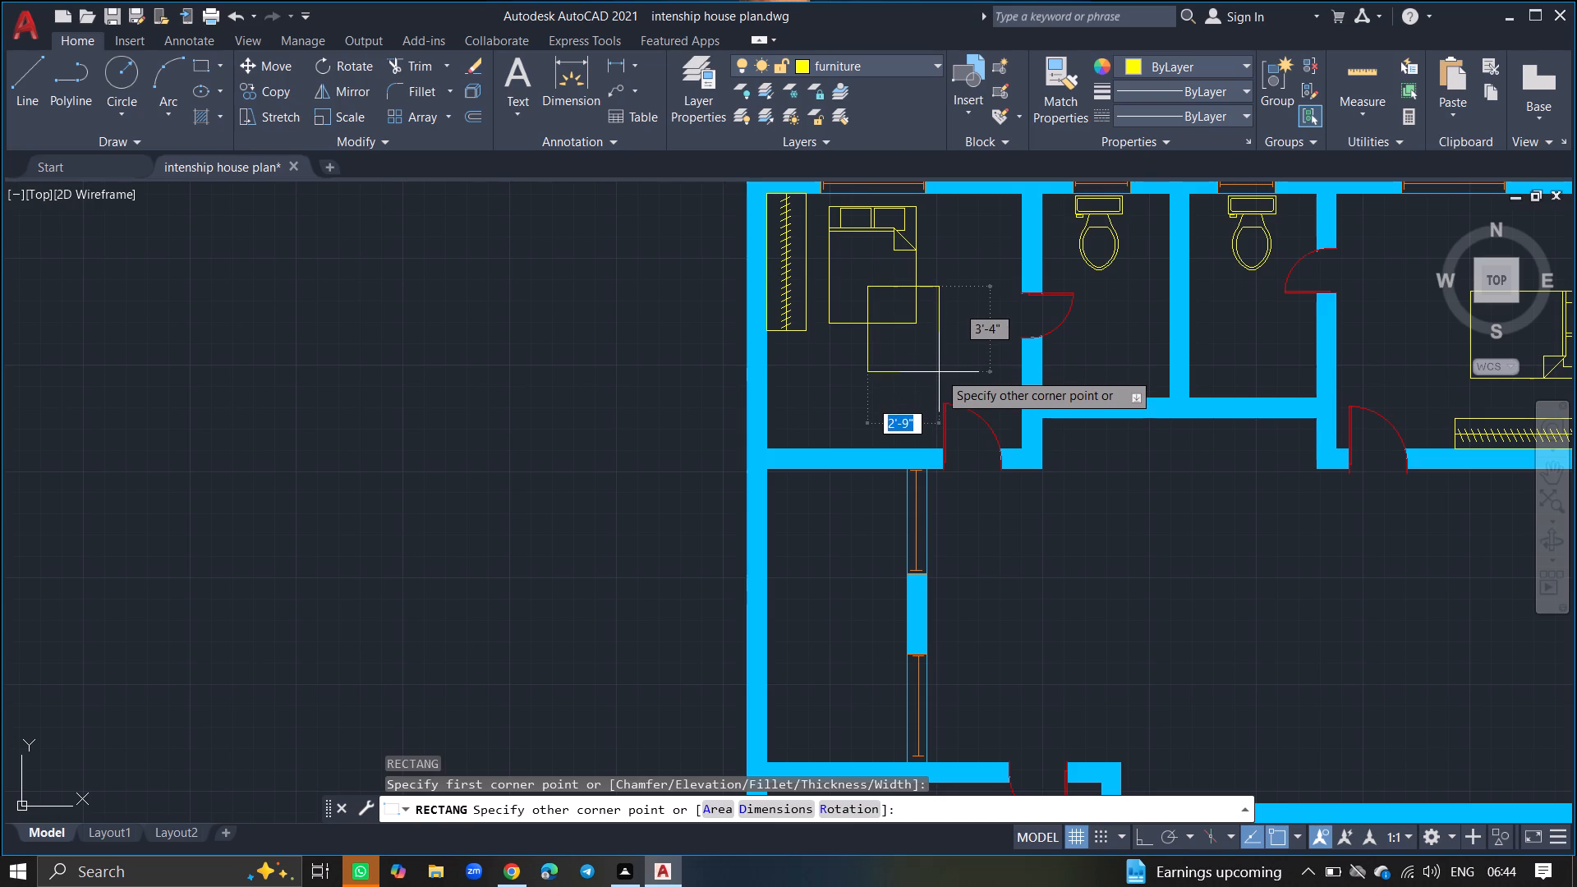
pyautogui.moveTo(939, 371); pyautogui.dragTo(941, 365)
pyautogui.click(941, 365)
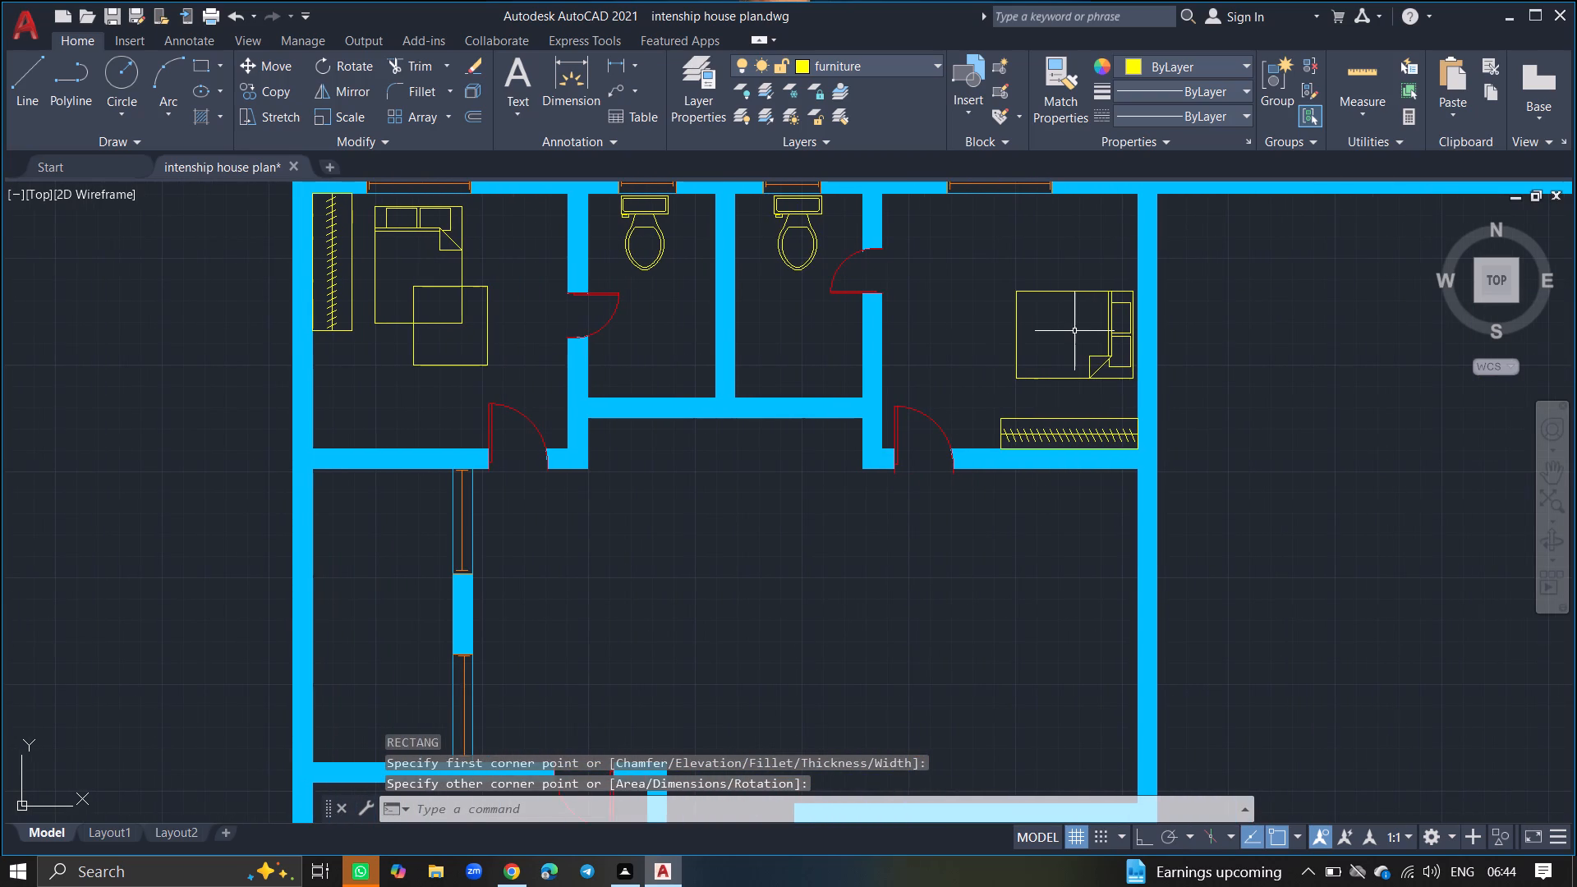
# Draw a rug rectangle about 2'-11" by 2'-2" overlapping the northwest corner of the northeast bedroom's bed.
pyautogui.write('rec')
pyautogui.press('Return')
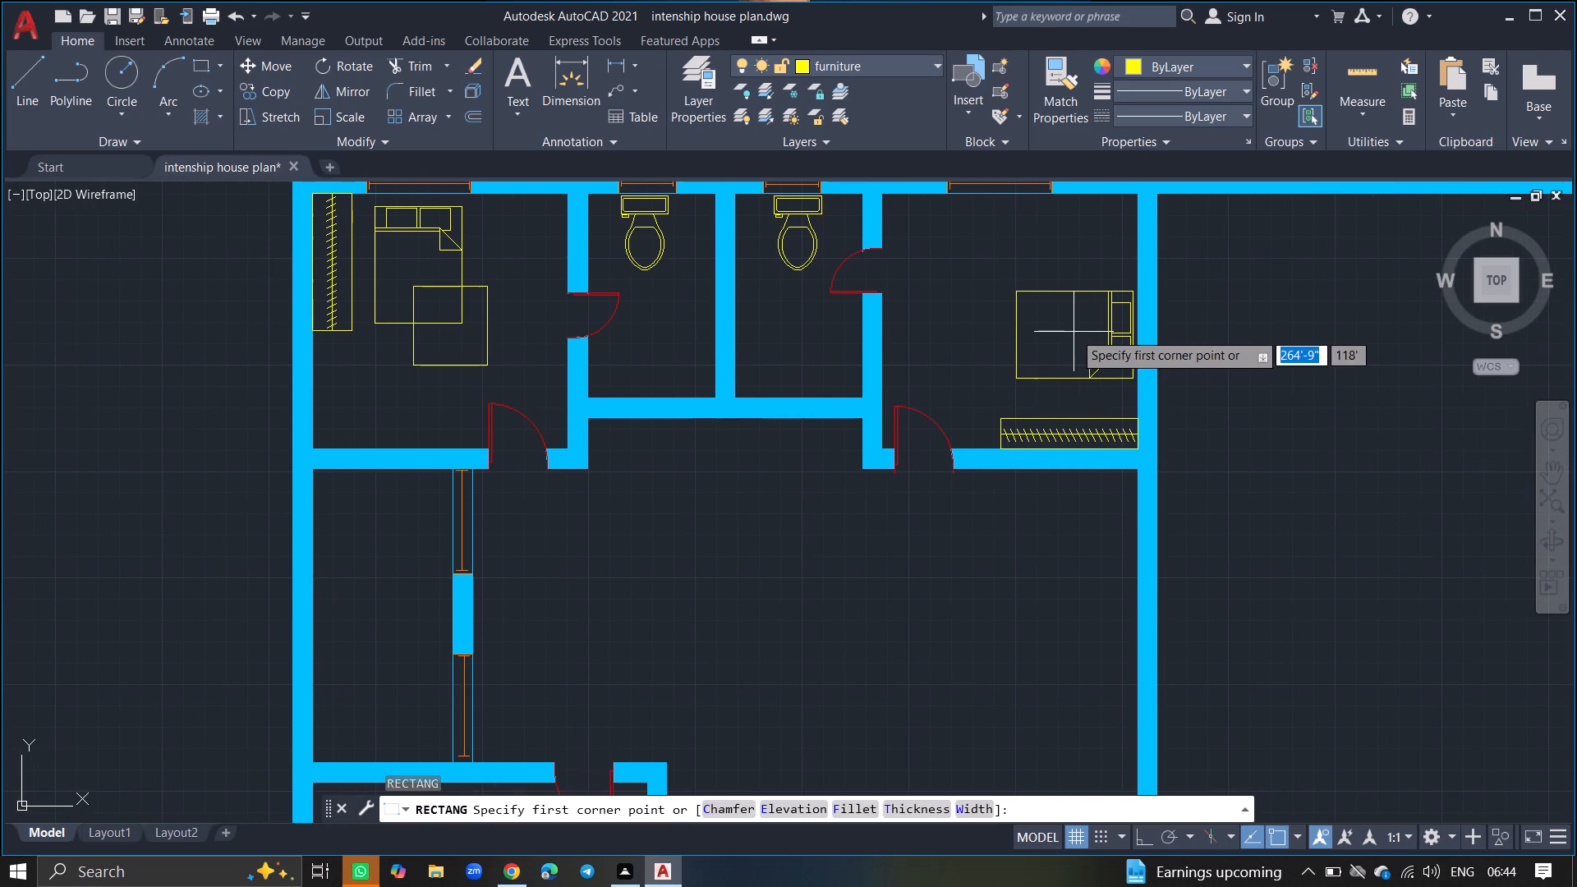
pyautogui.click(1056, 328)
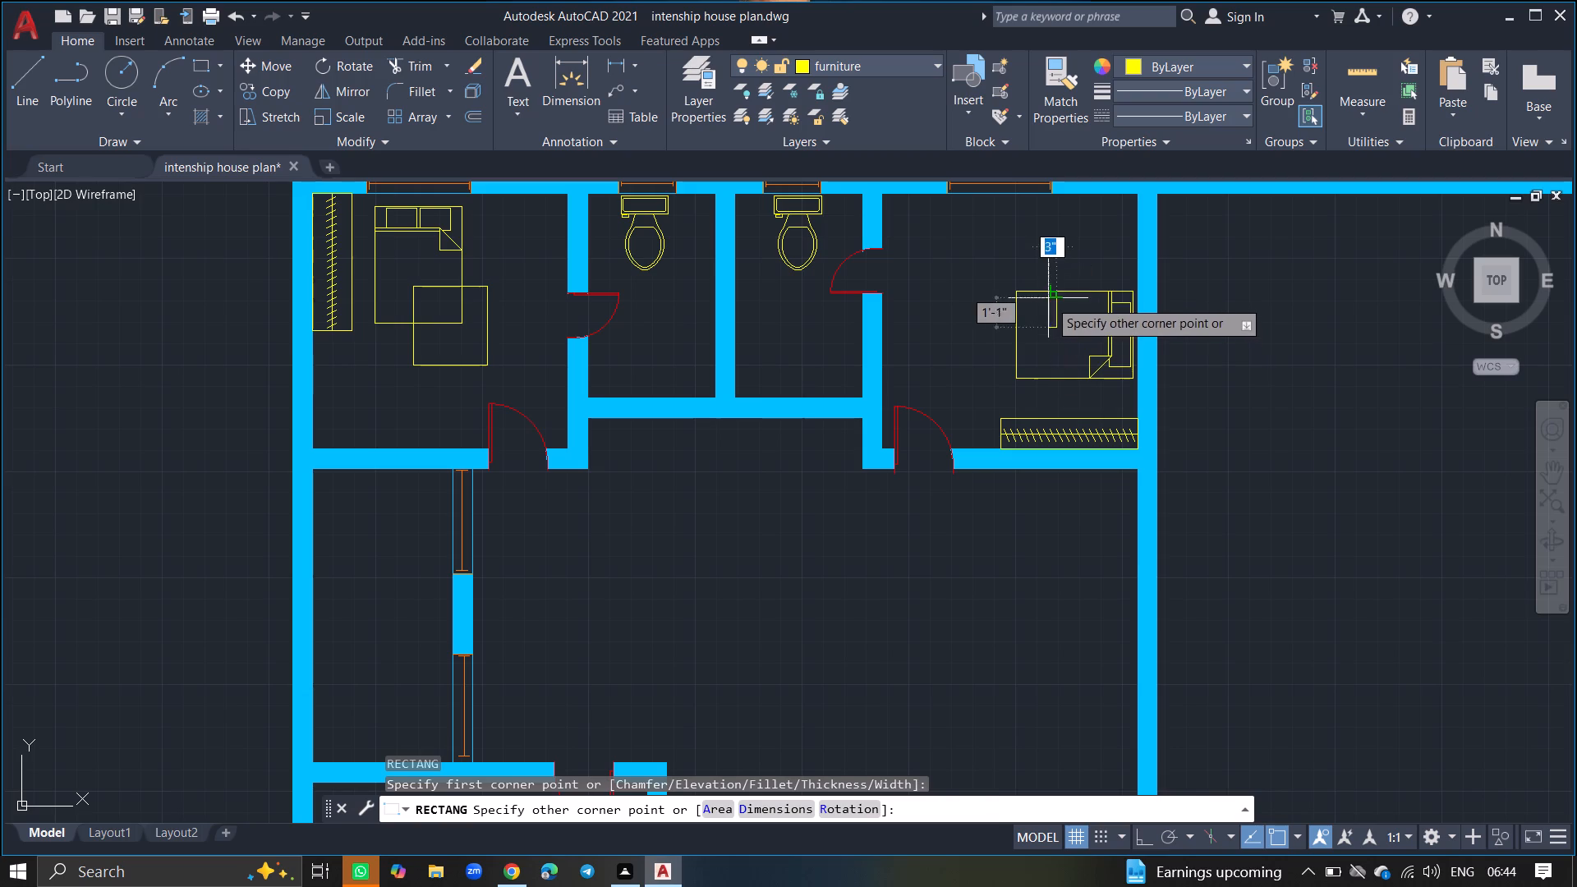
pyautogui.click(982, 272)
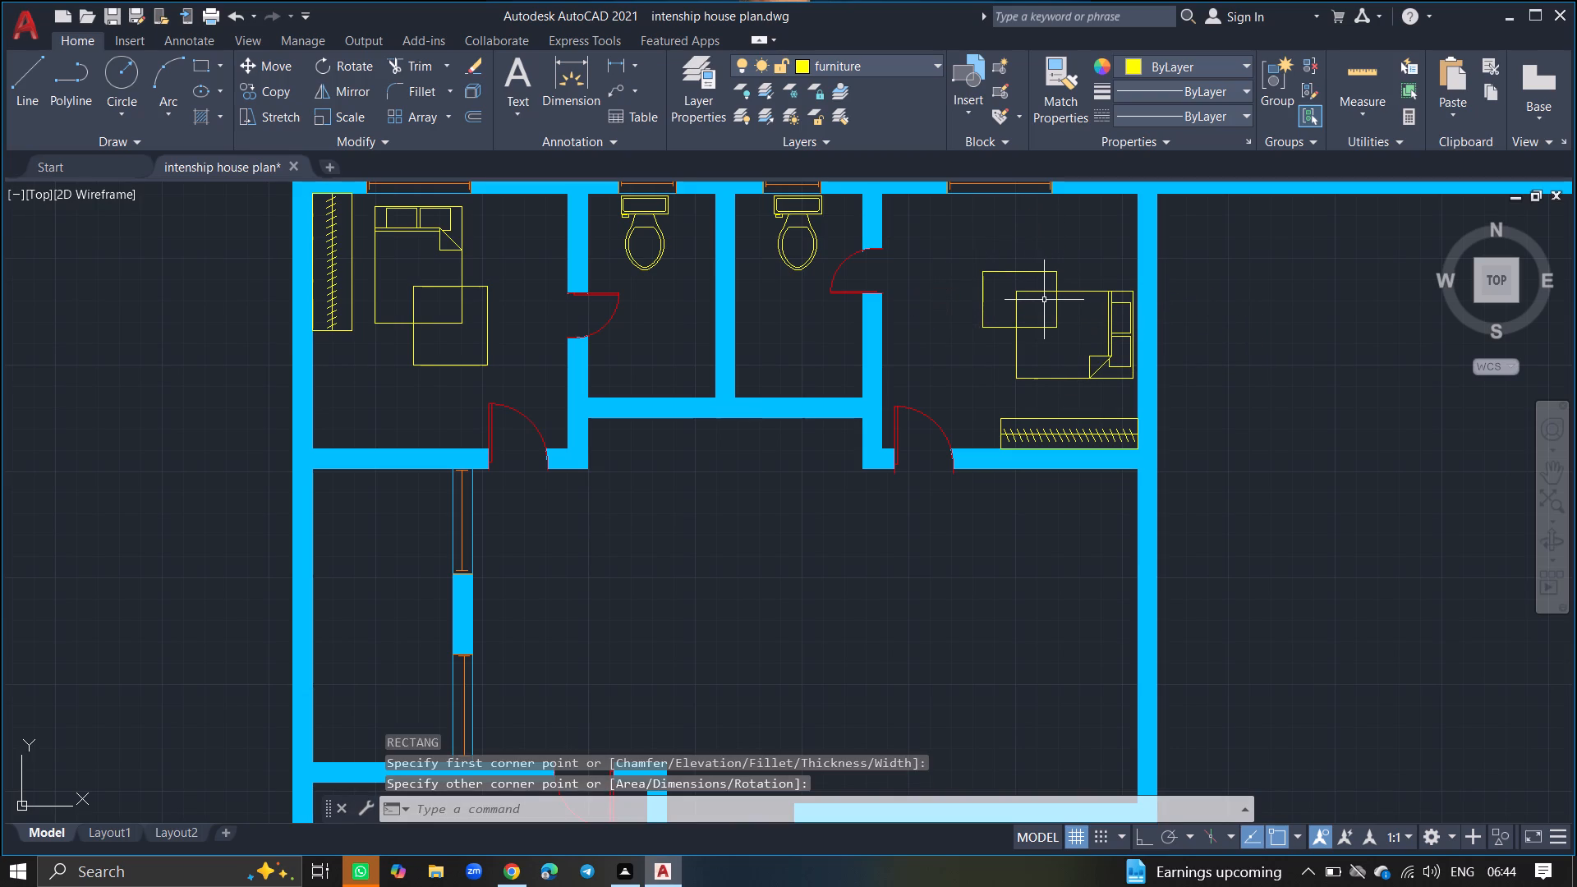
# Explode the northeast bedroom's rug rectangle and trim away its two edge portions lying inside the bed.
pyautogui.write('expl')
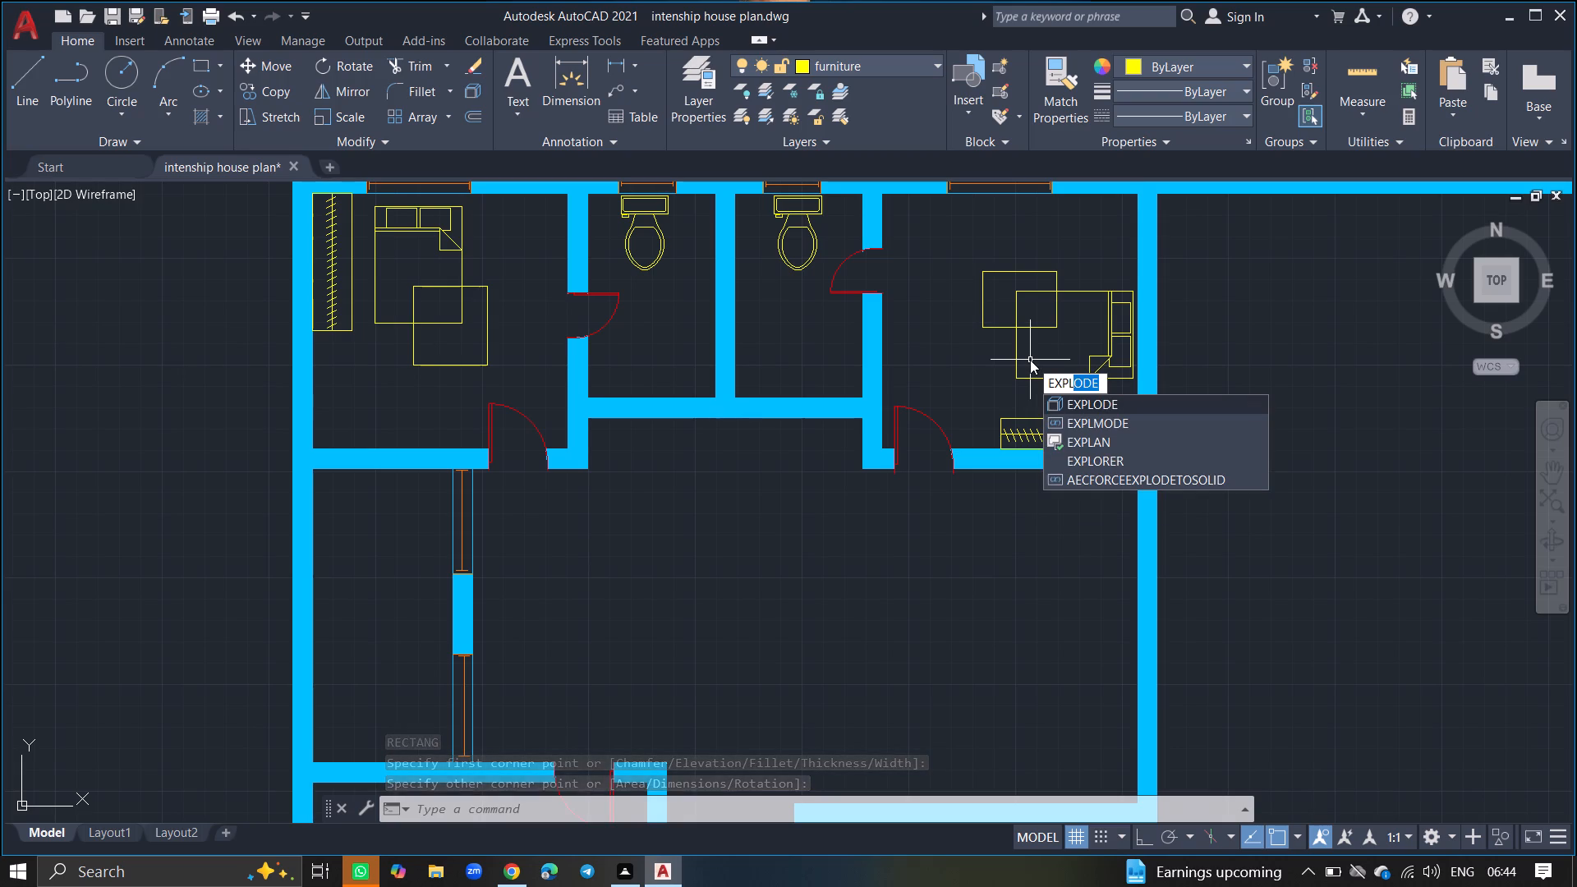
pyautogui.click(1057, 399)
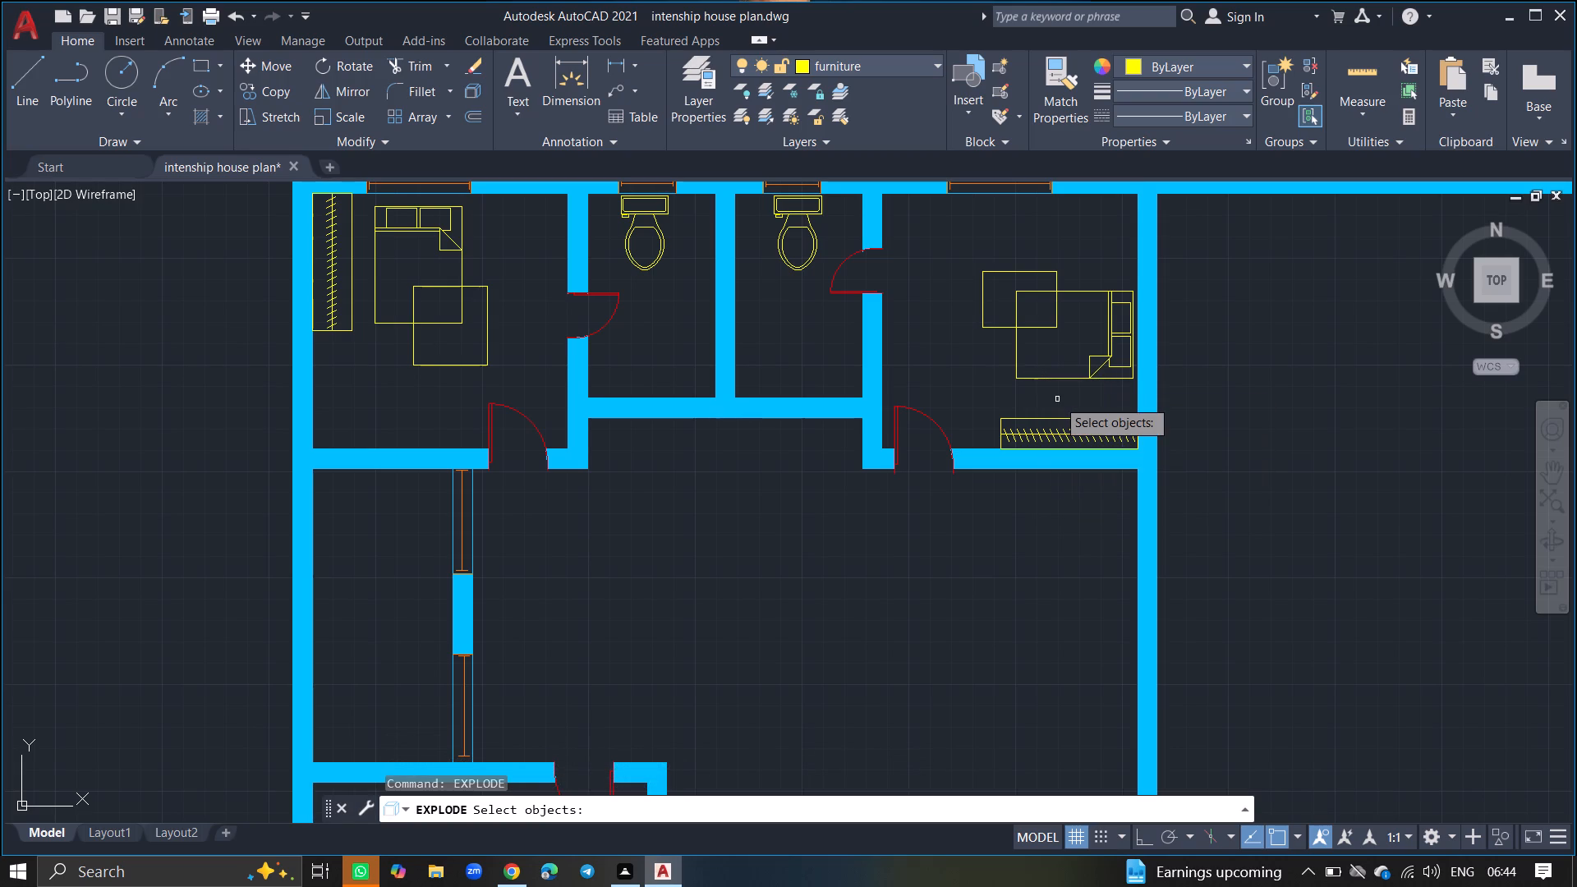
pyautogui.click(1032, 329)
pyautogui.press('Return')
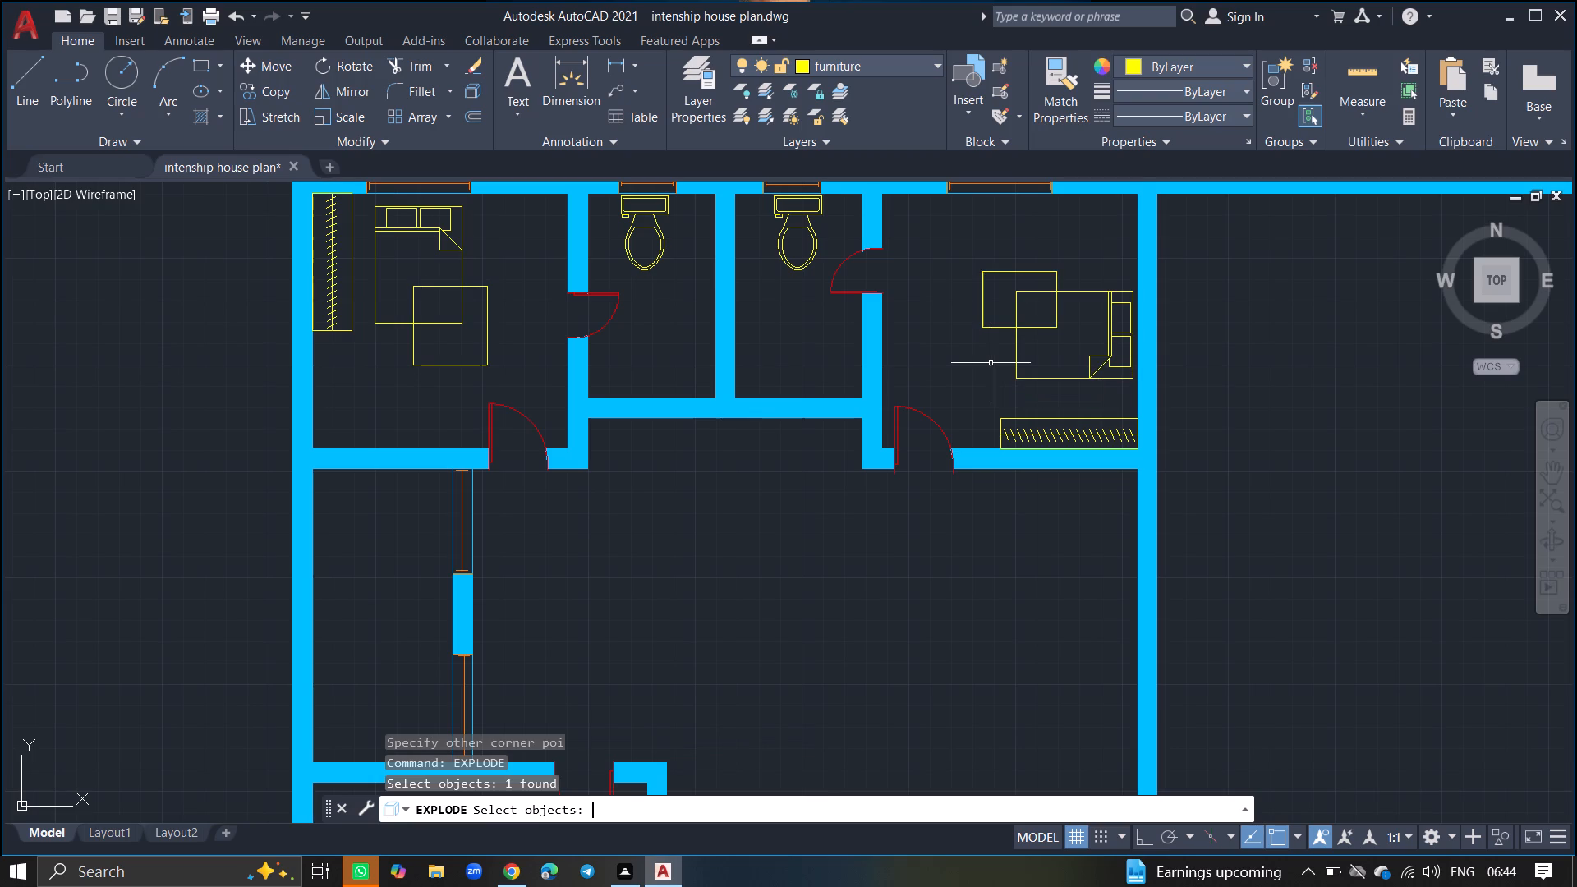
pyautogui.write('trim')
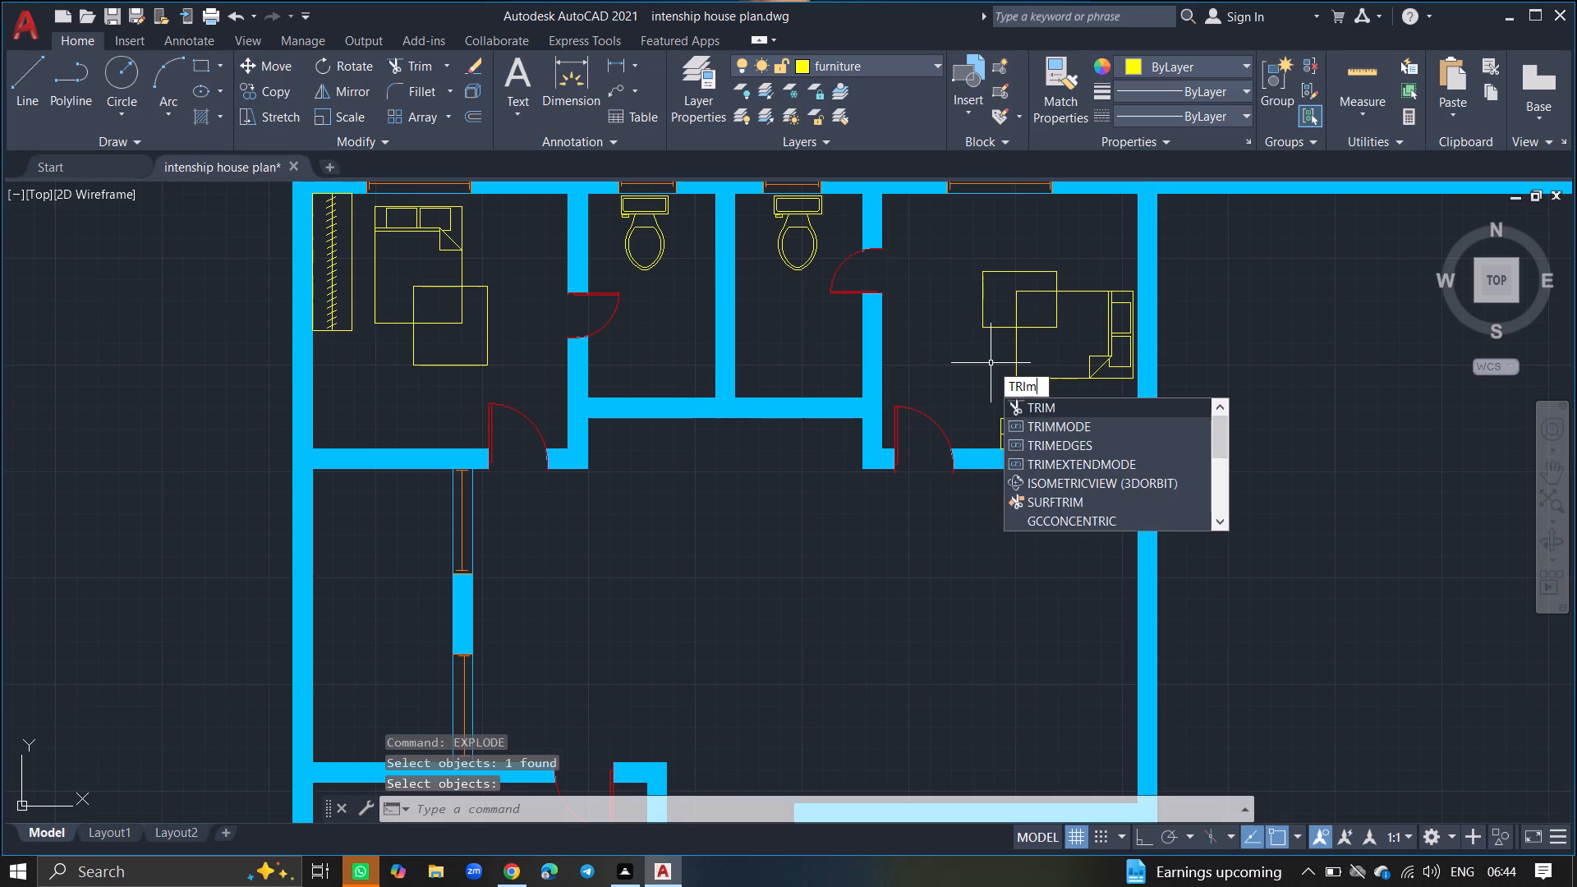
pyautogui.press('Return')
pyautogui.click(1035, 329)
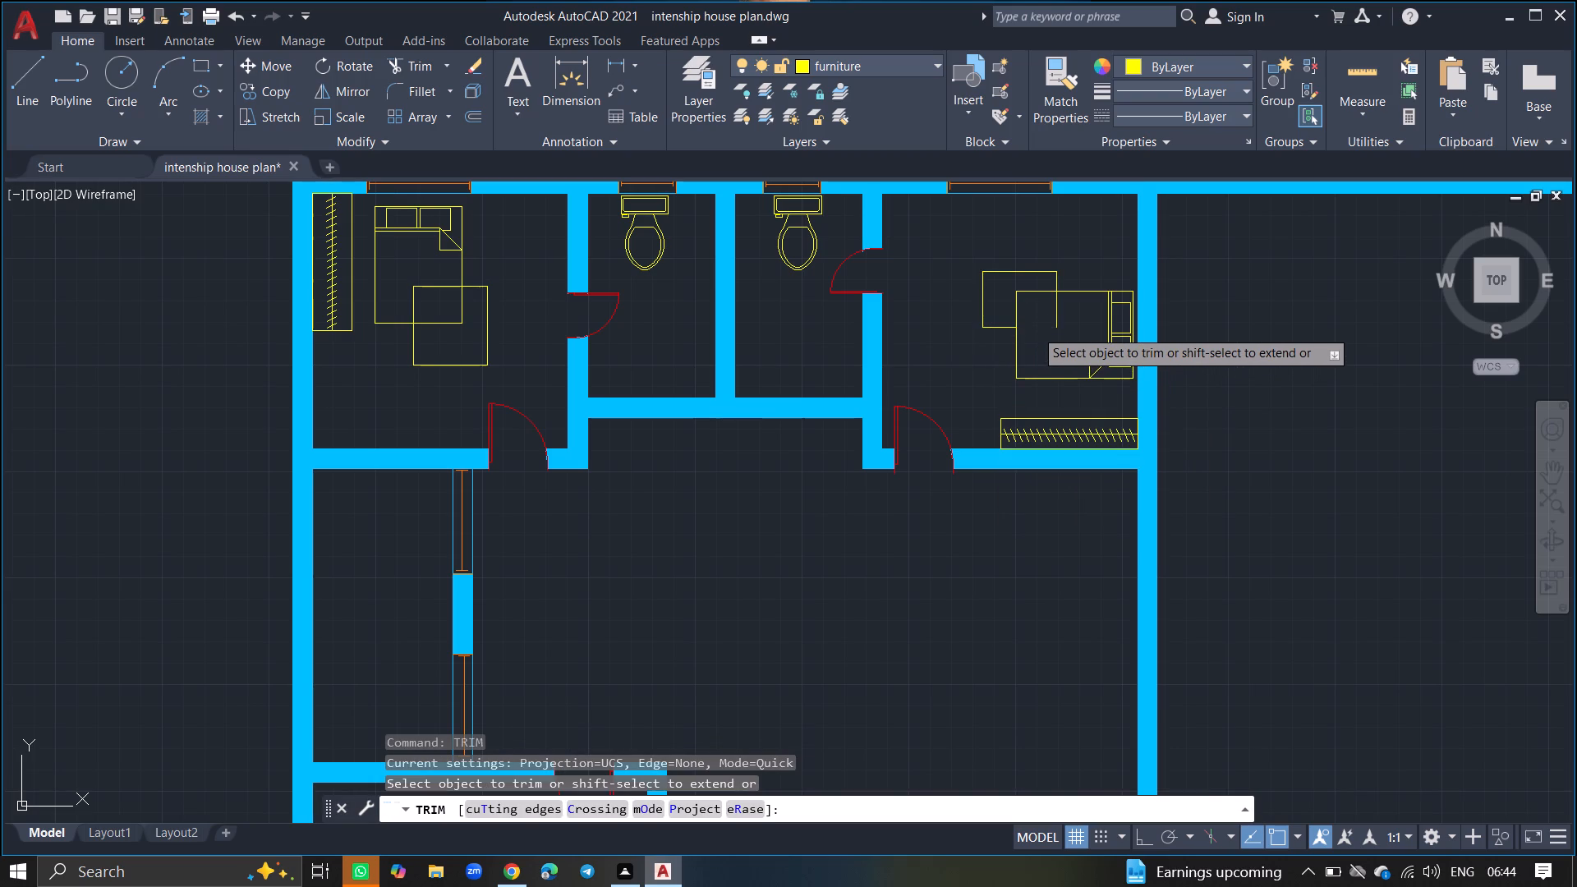
pyautogui.click(1055, 315)
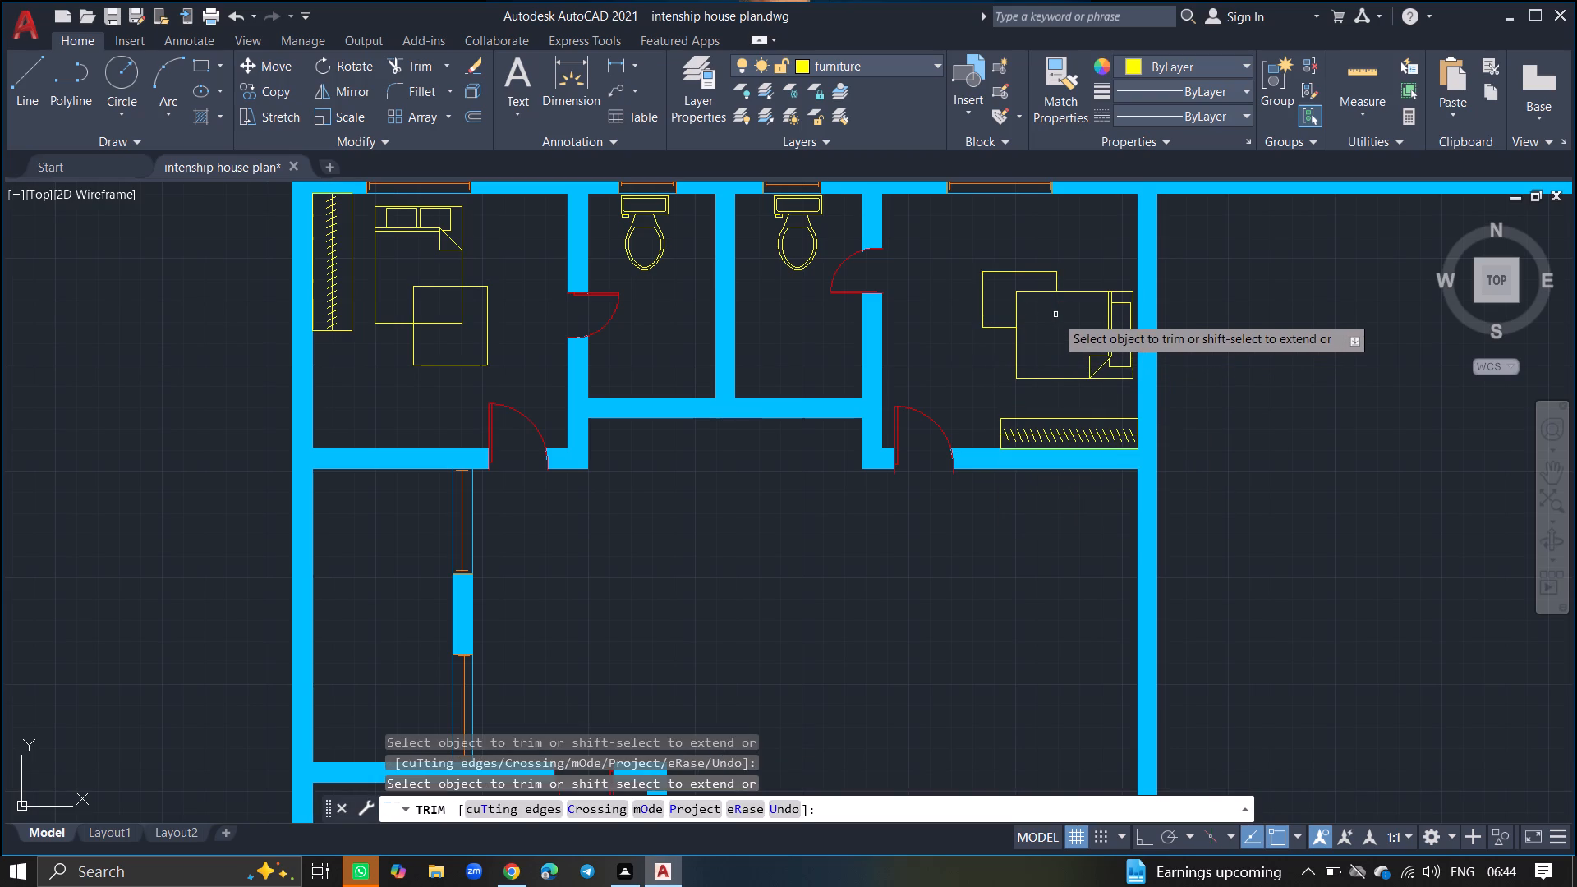
pyautogui.press('Return')
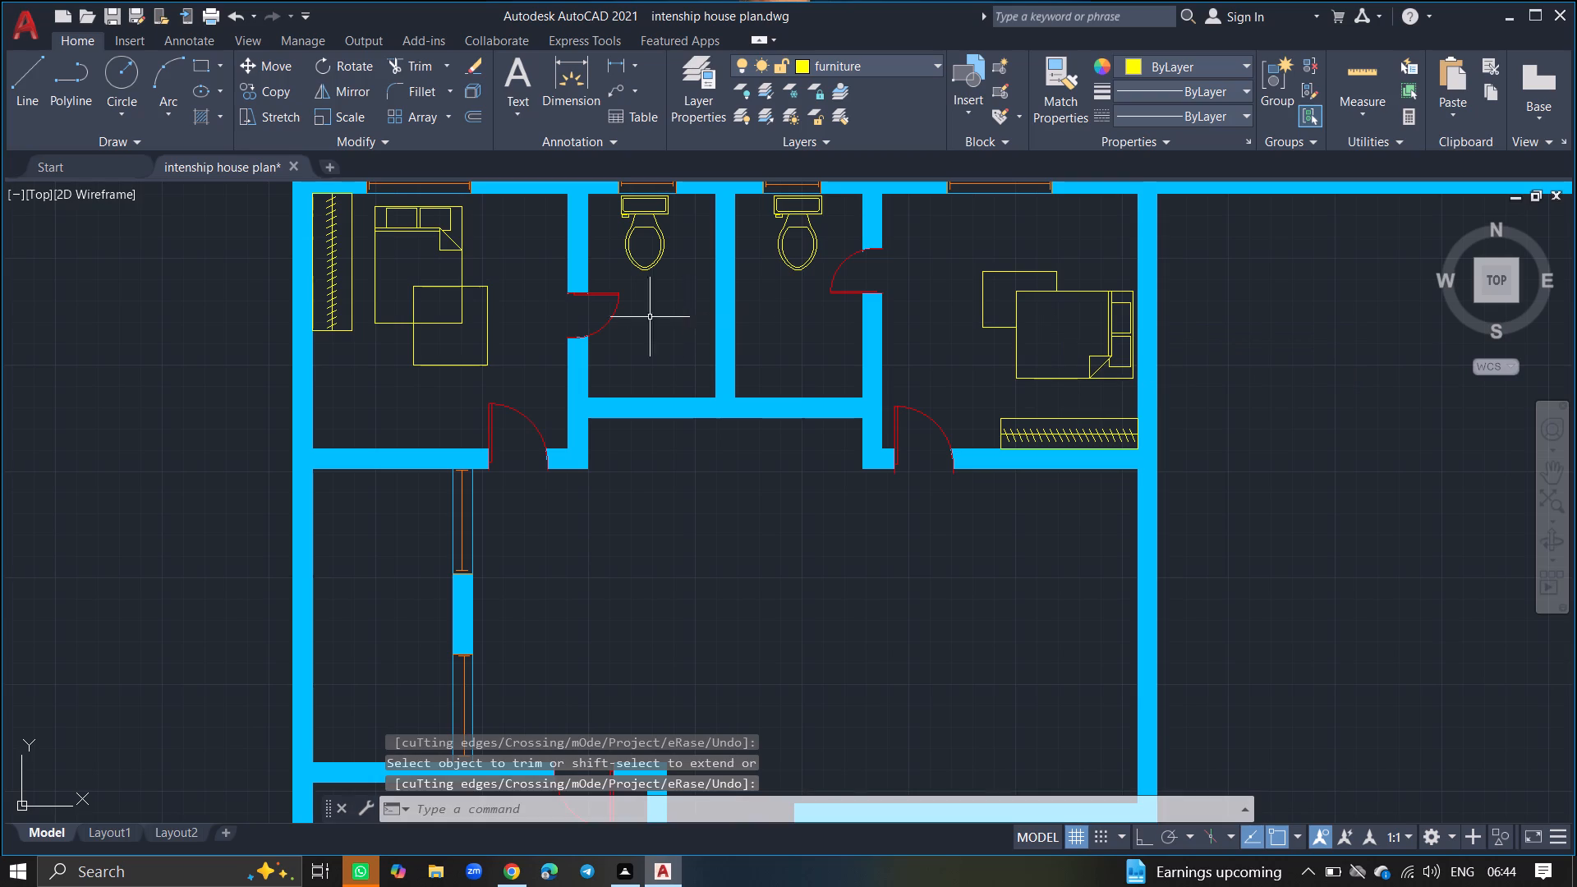
# Explode the northwest bedroom's rug rectangle and trim away its two edge portions lying inside the bed.
pyautogui.write('expl')
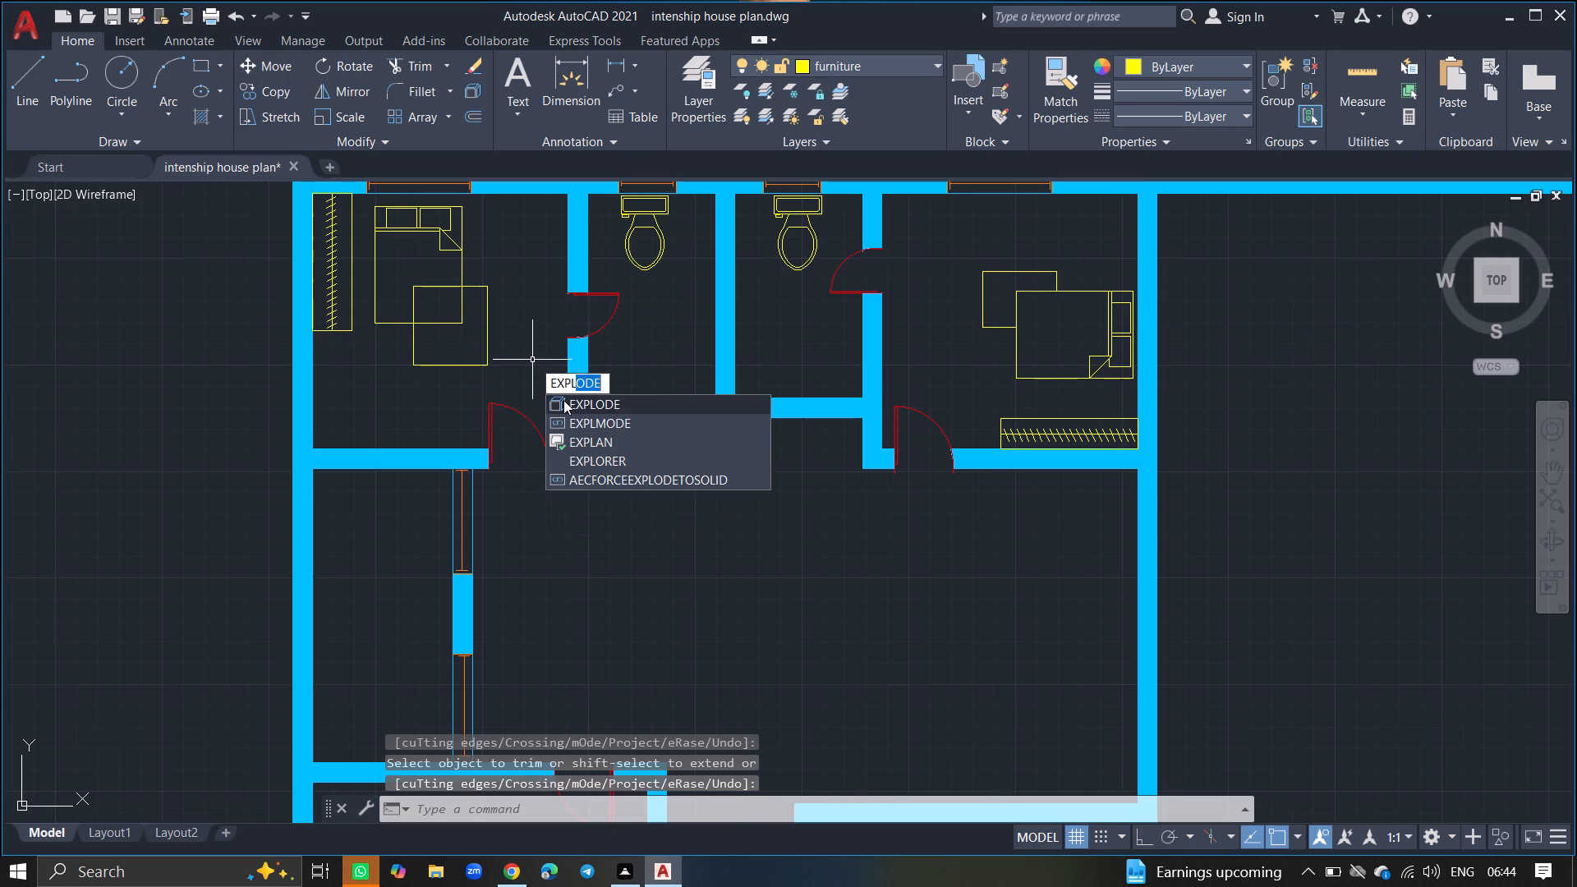
pyautogui.click(563, 400)
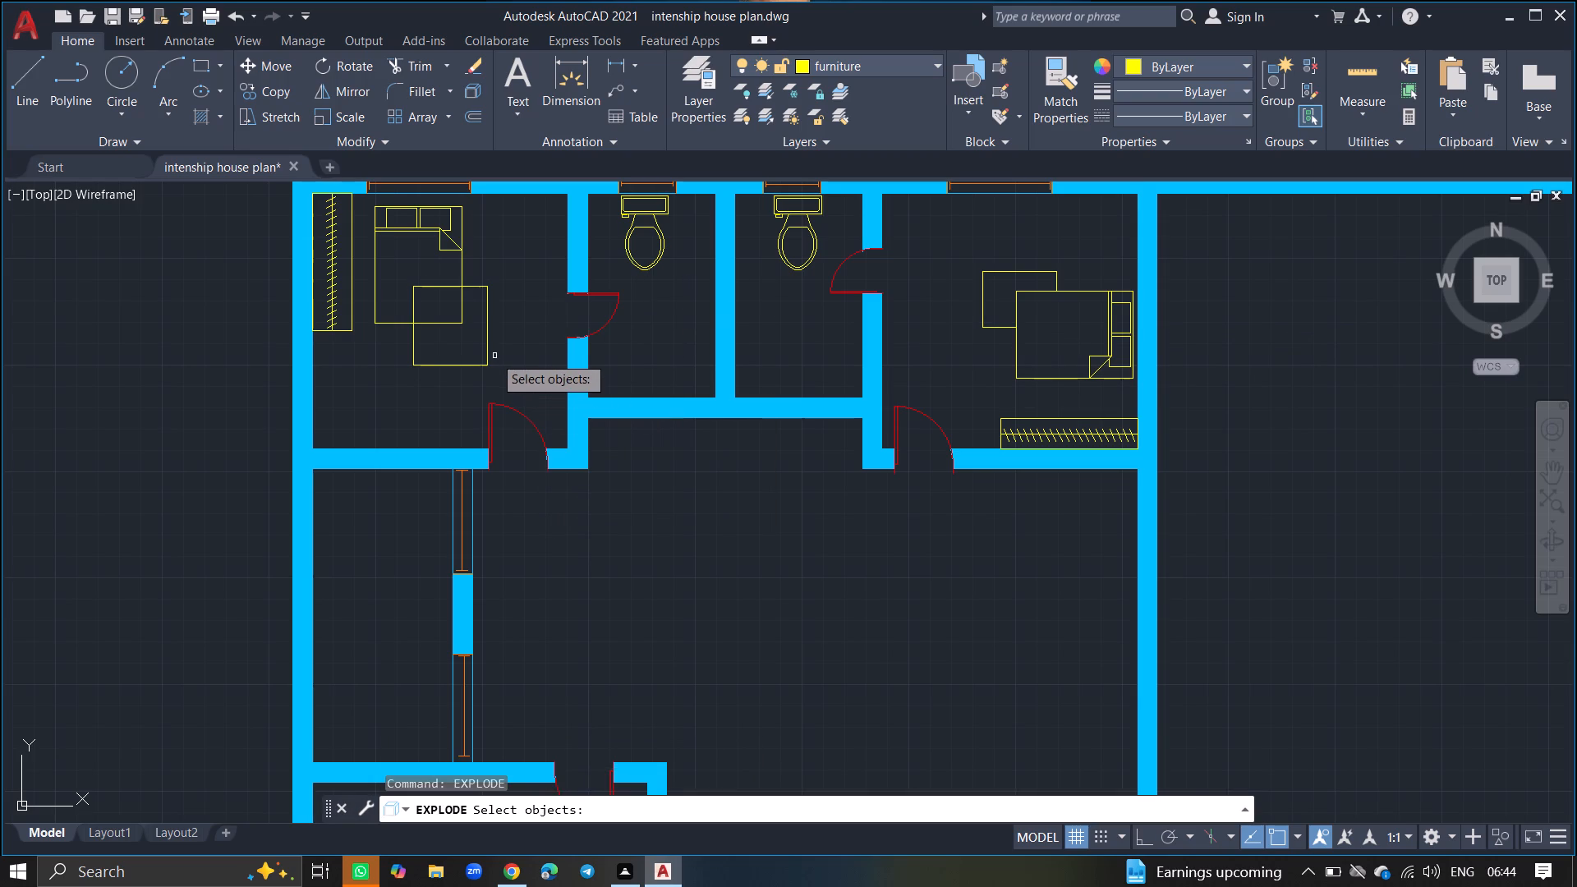
pyautogui.click(485, 353)
pyautogui.press('Return')
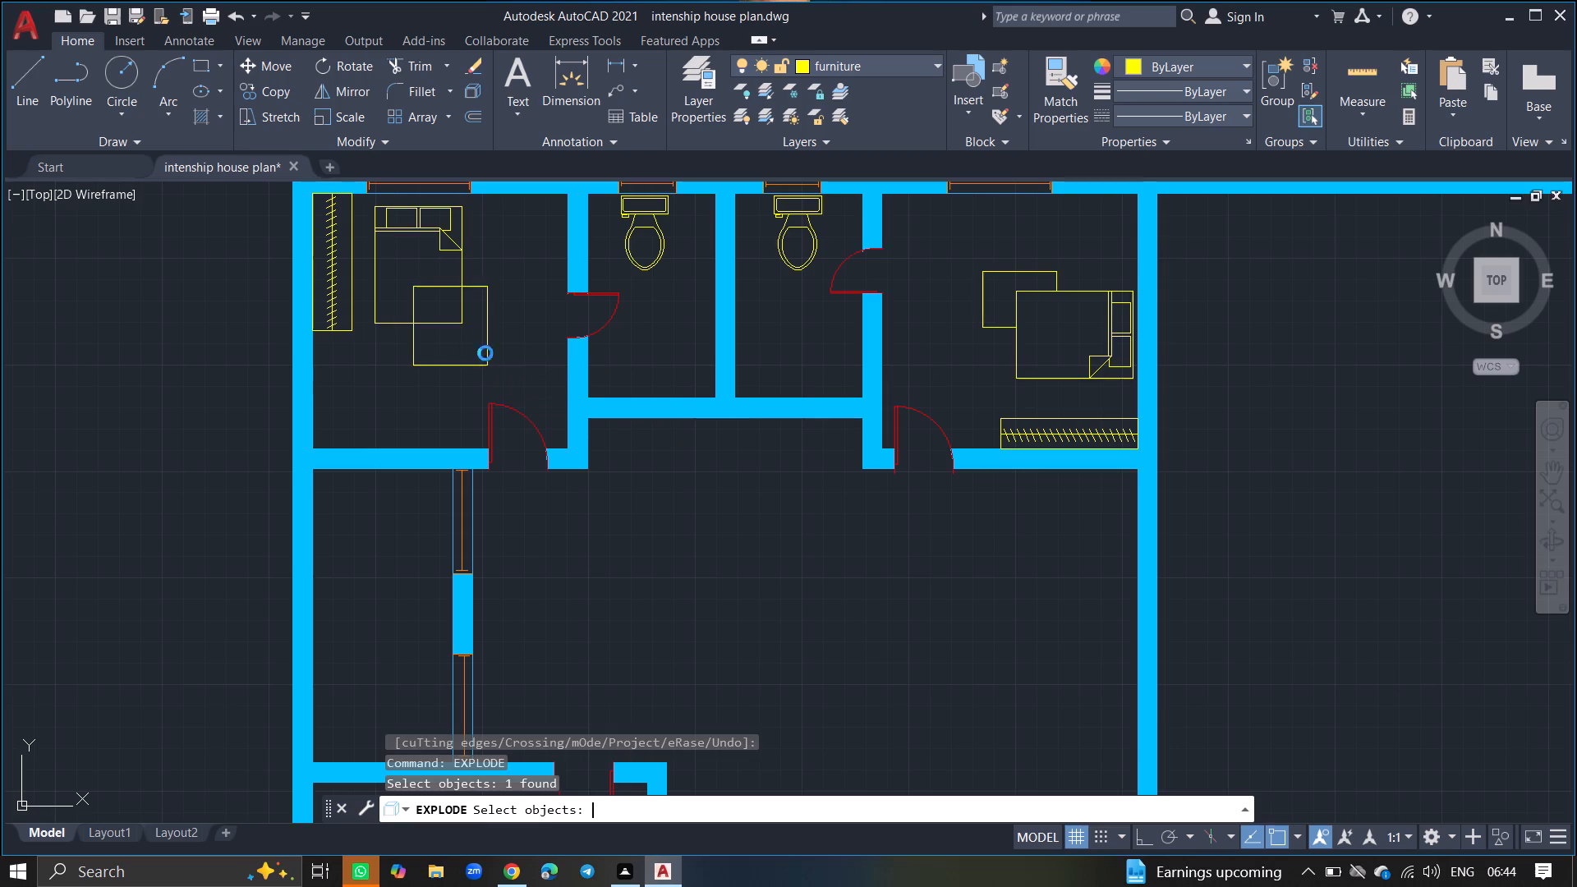
pyautogui.write('trim')
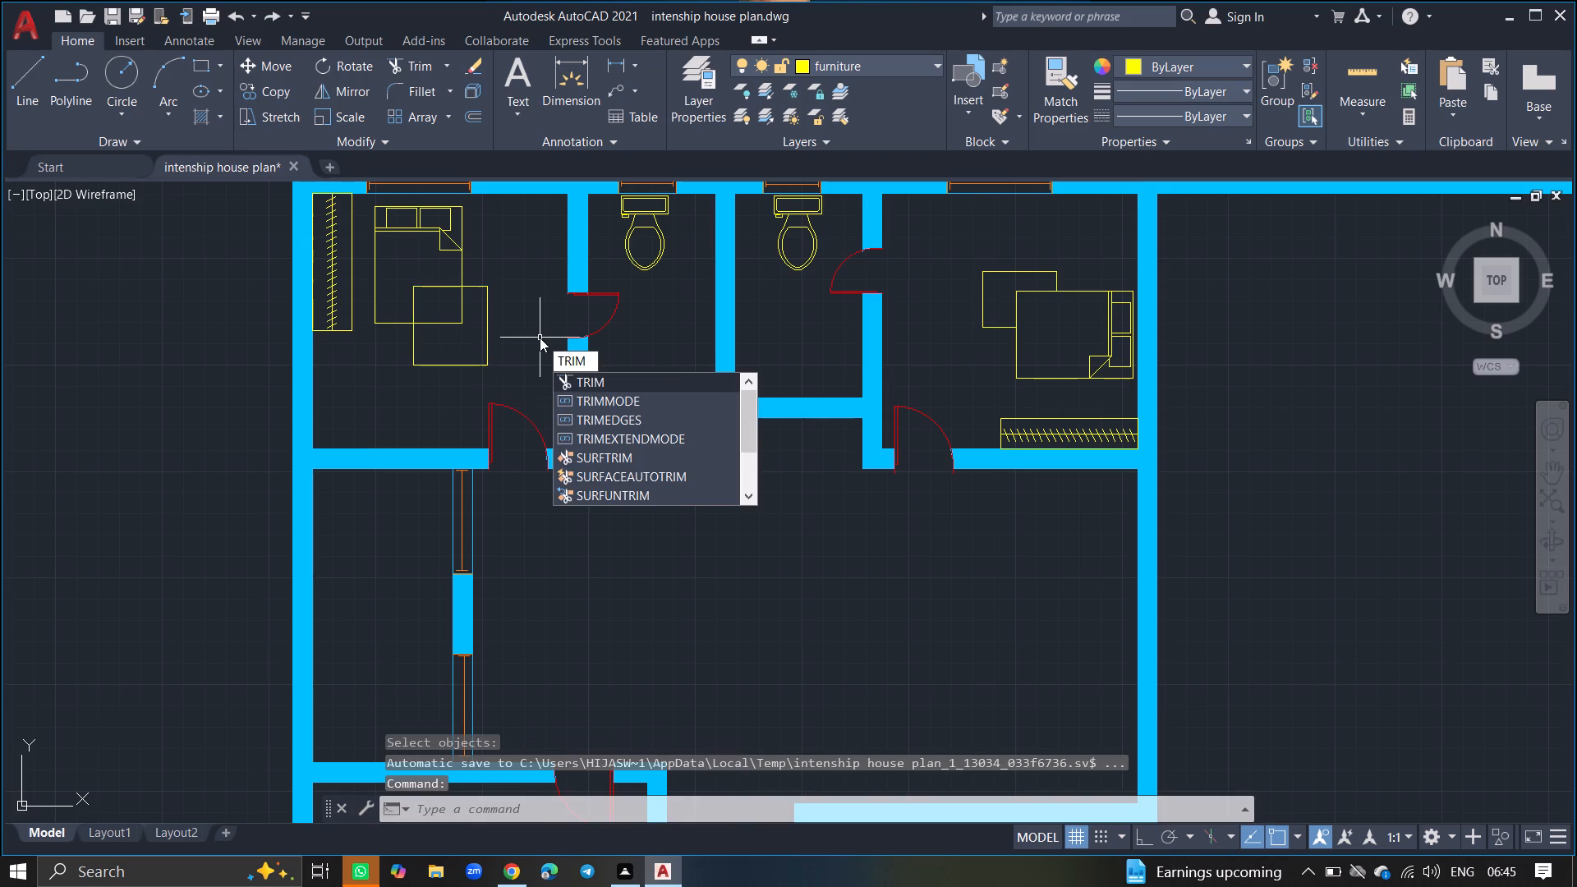
pyautogui.press('Return')
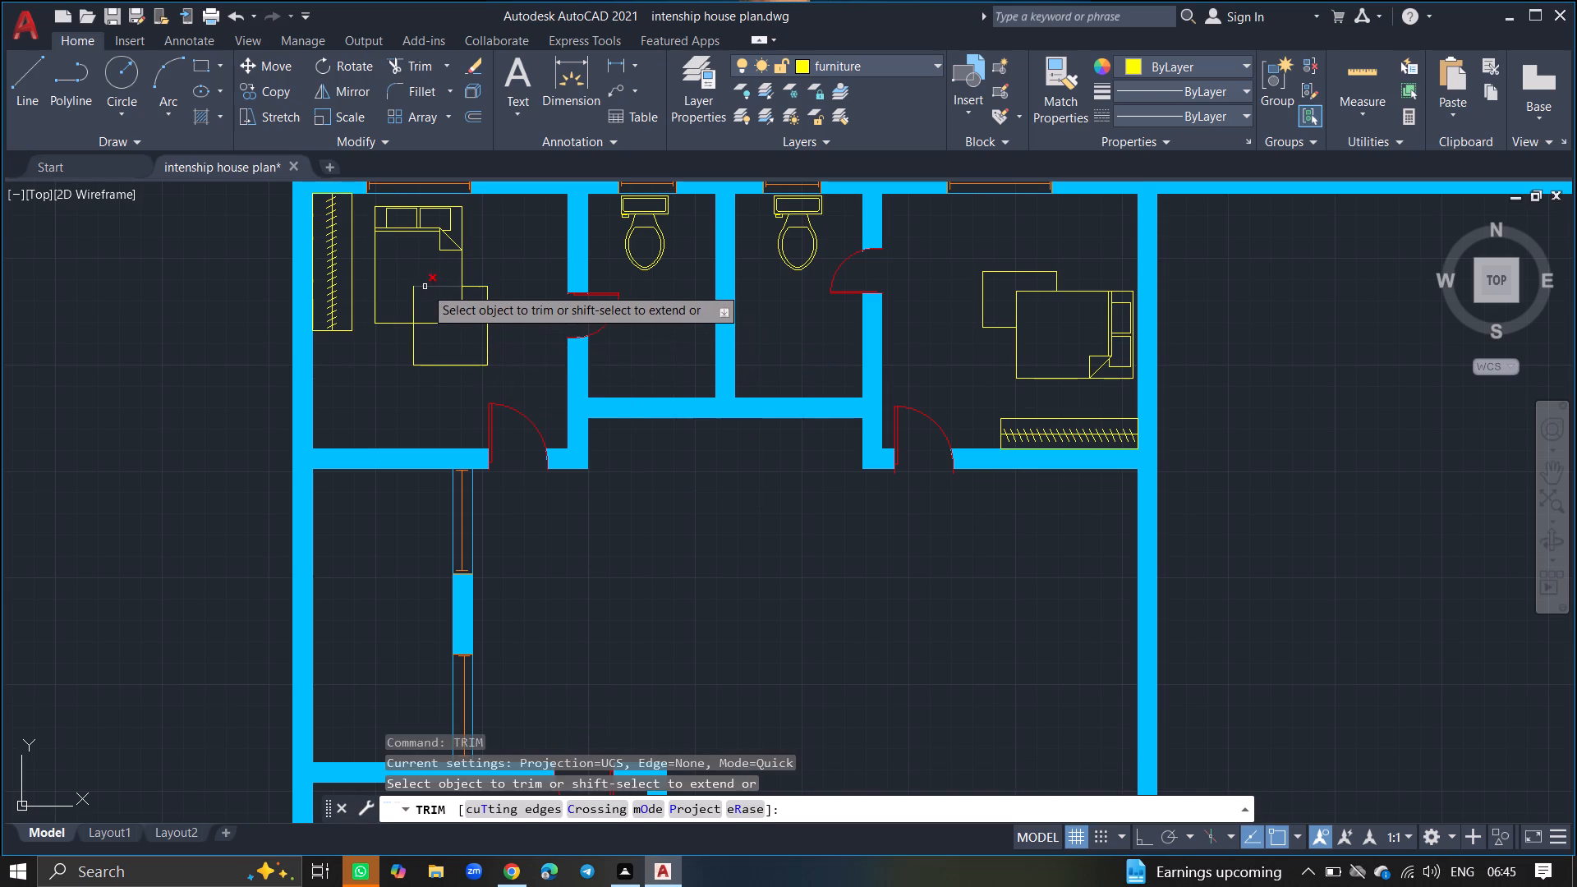
pyautogui.moveTo(425, 287); pyautogui.dragTo(414, 291)
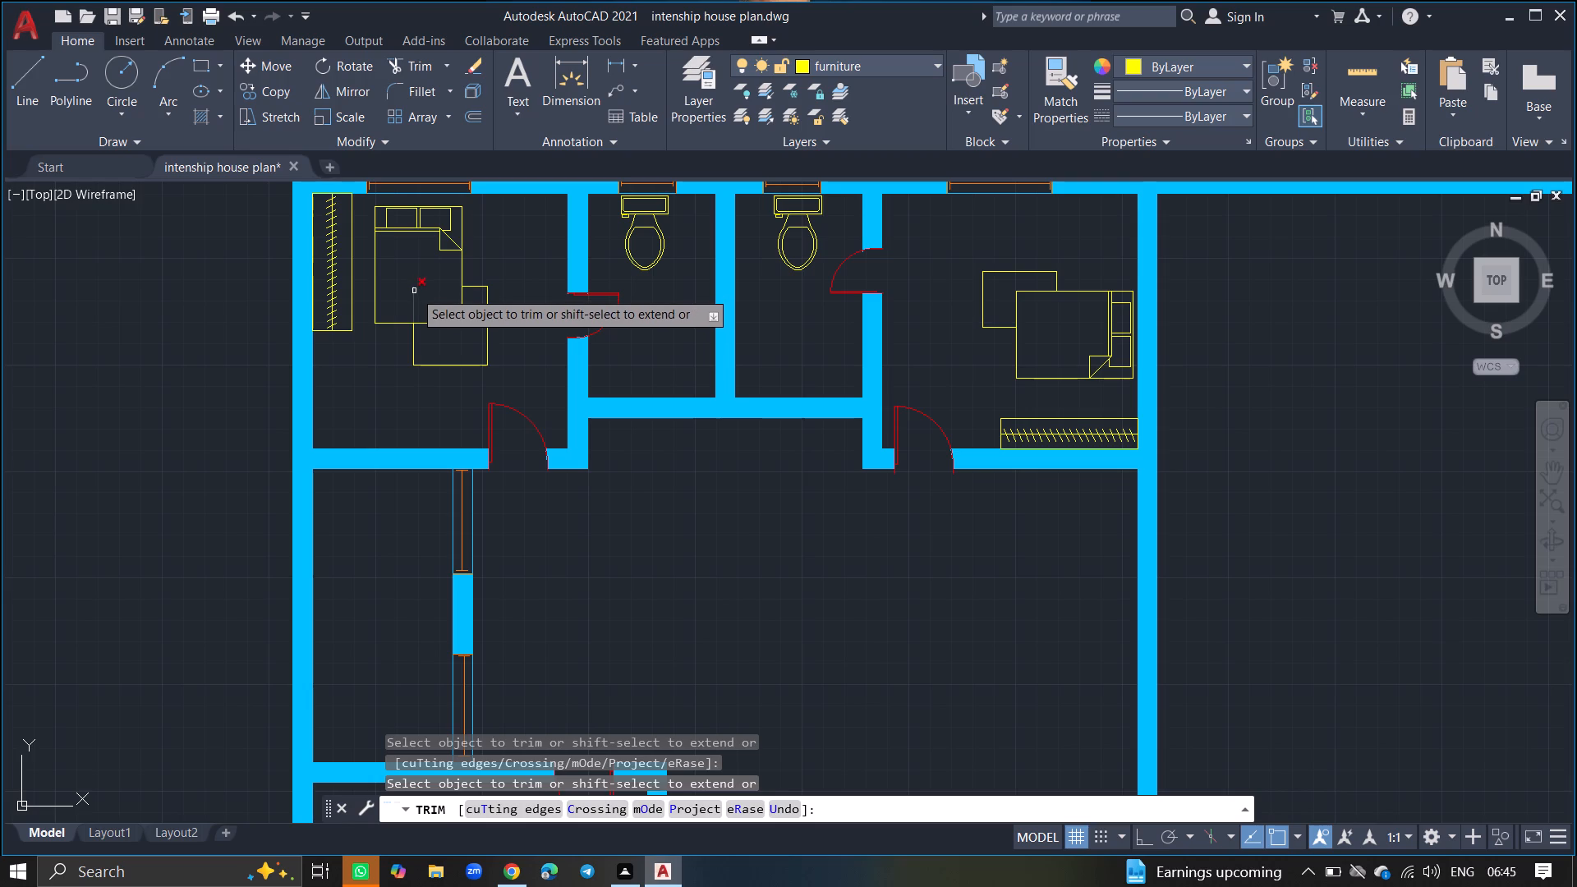
pyautogui.click(414, 291)
pyautogui.press('Return')
# Trim away the two edge portions of the southwest bedroom's rug rectangle that lie inside the bed.
pyautogui.keyDown('ctrl'); pyautogui.scroll(-1, 414, 291); pyautogui.keyUp('ctrl')
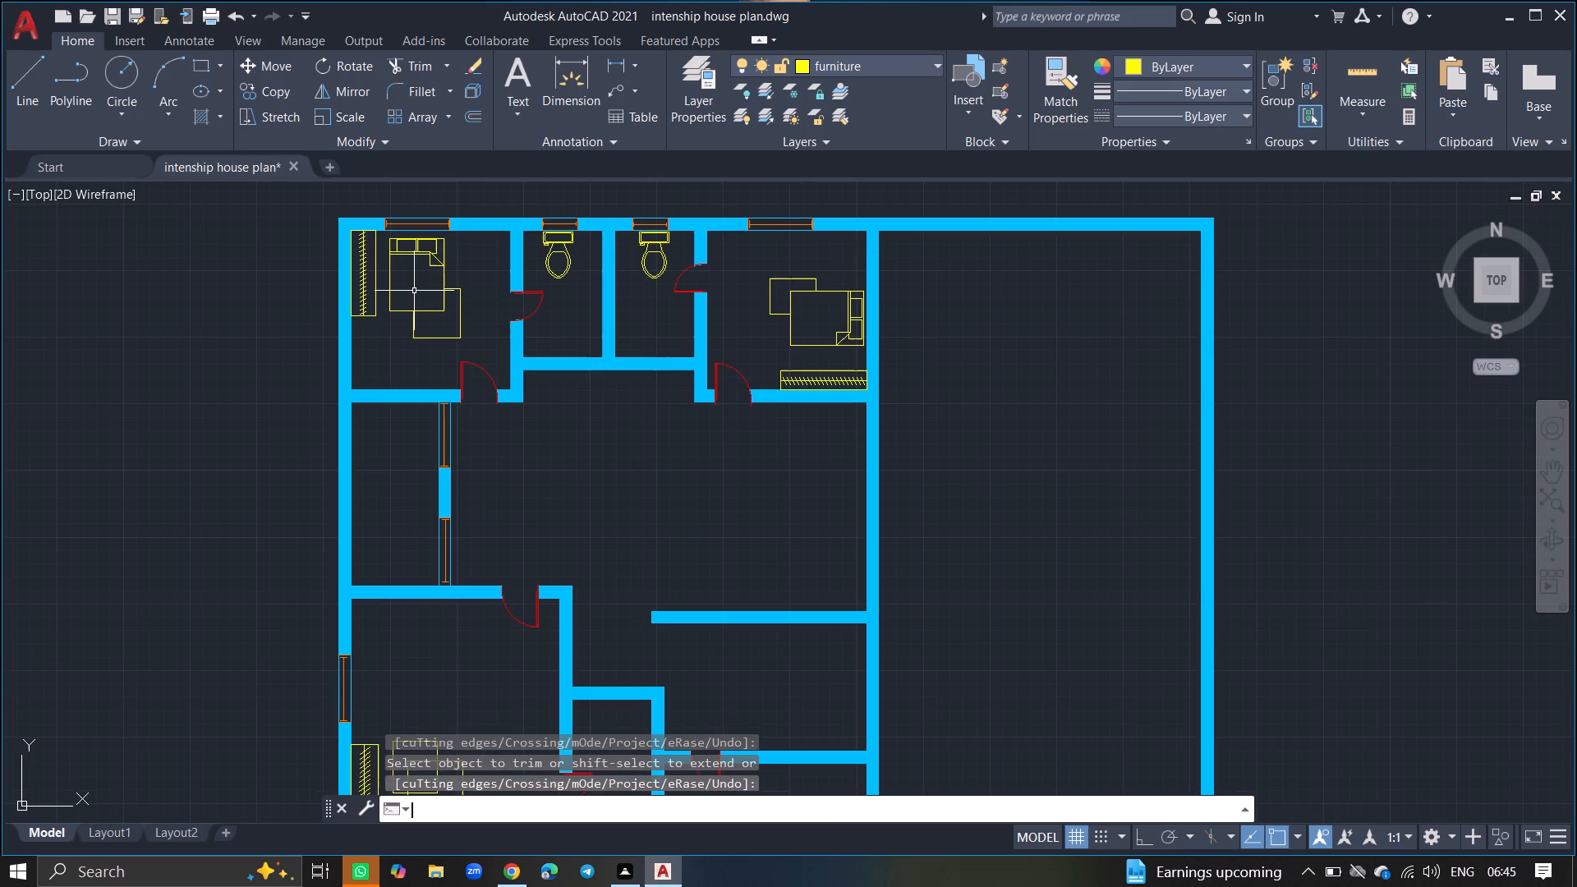
pyautogui.keyDown('ctrl'); pyautogui.scroll(-3, 414, 291); pyautogui.keyUp('ctrl')
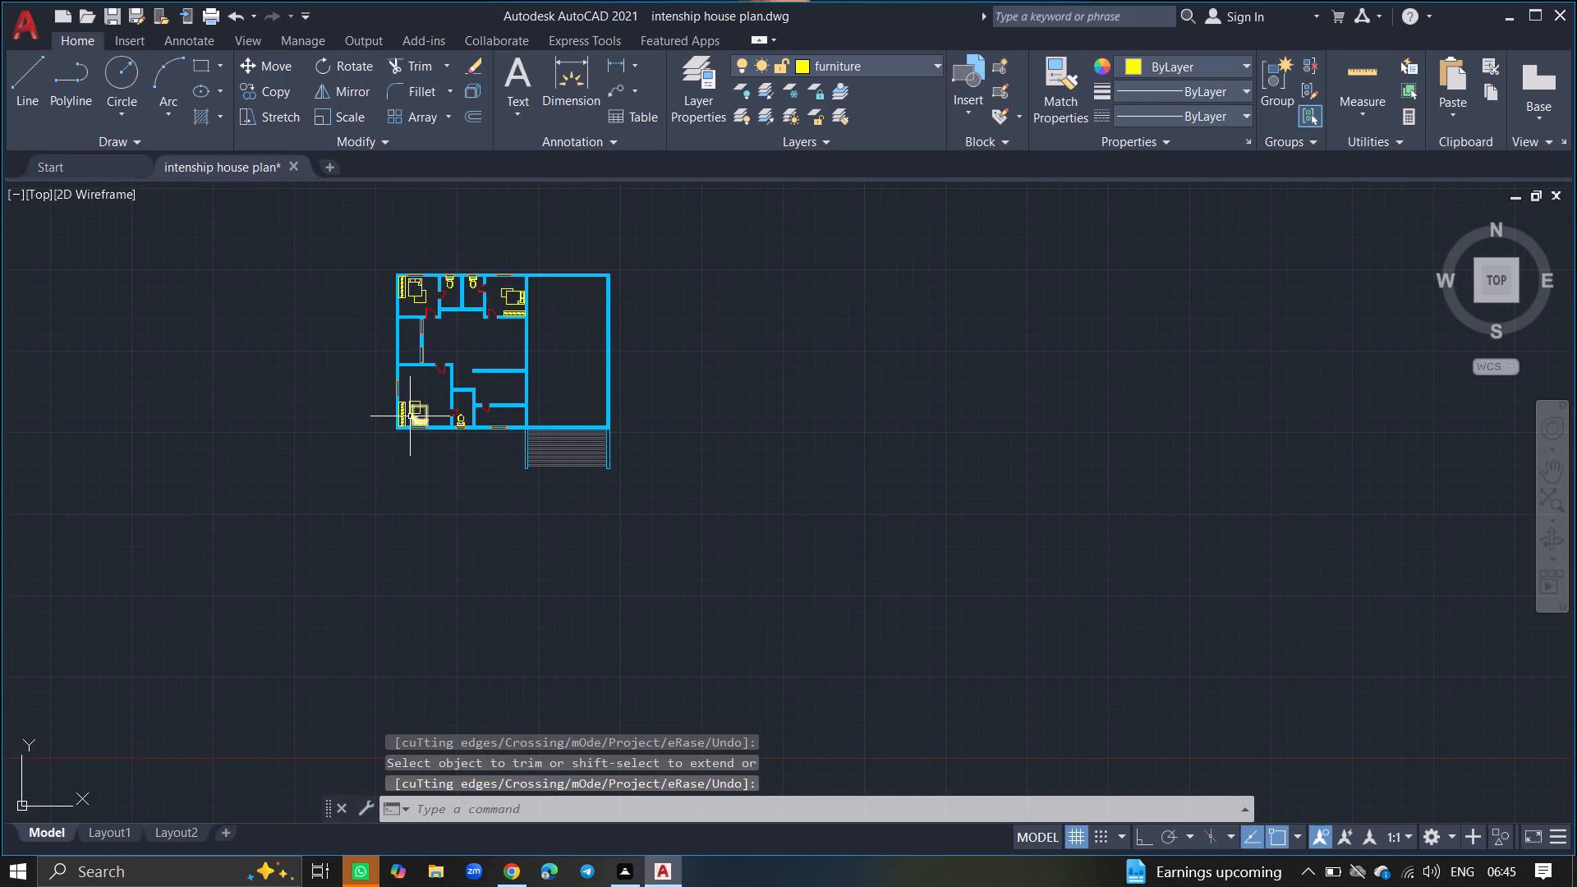
pyautogui.keyDown('ctrl'); pyautogui.scroll(8, 410, 416); pyautogui.keyUp('ctrl')
pyautogui.keyDown('ctrl'); pyautogui.scroll(-2, 495, 315); pyautogui.keyUp('ctrl')
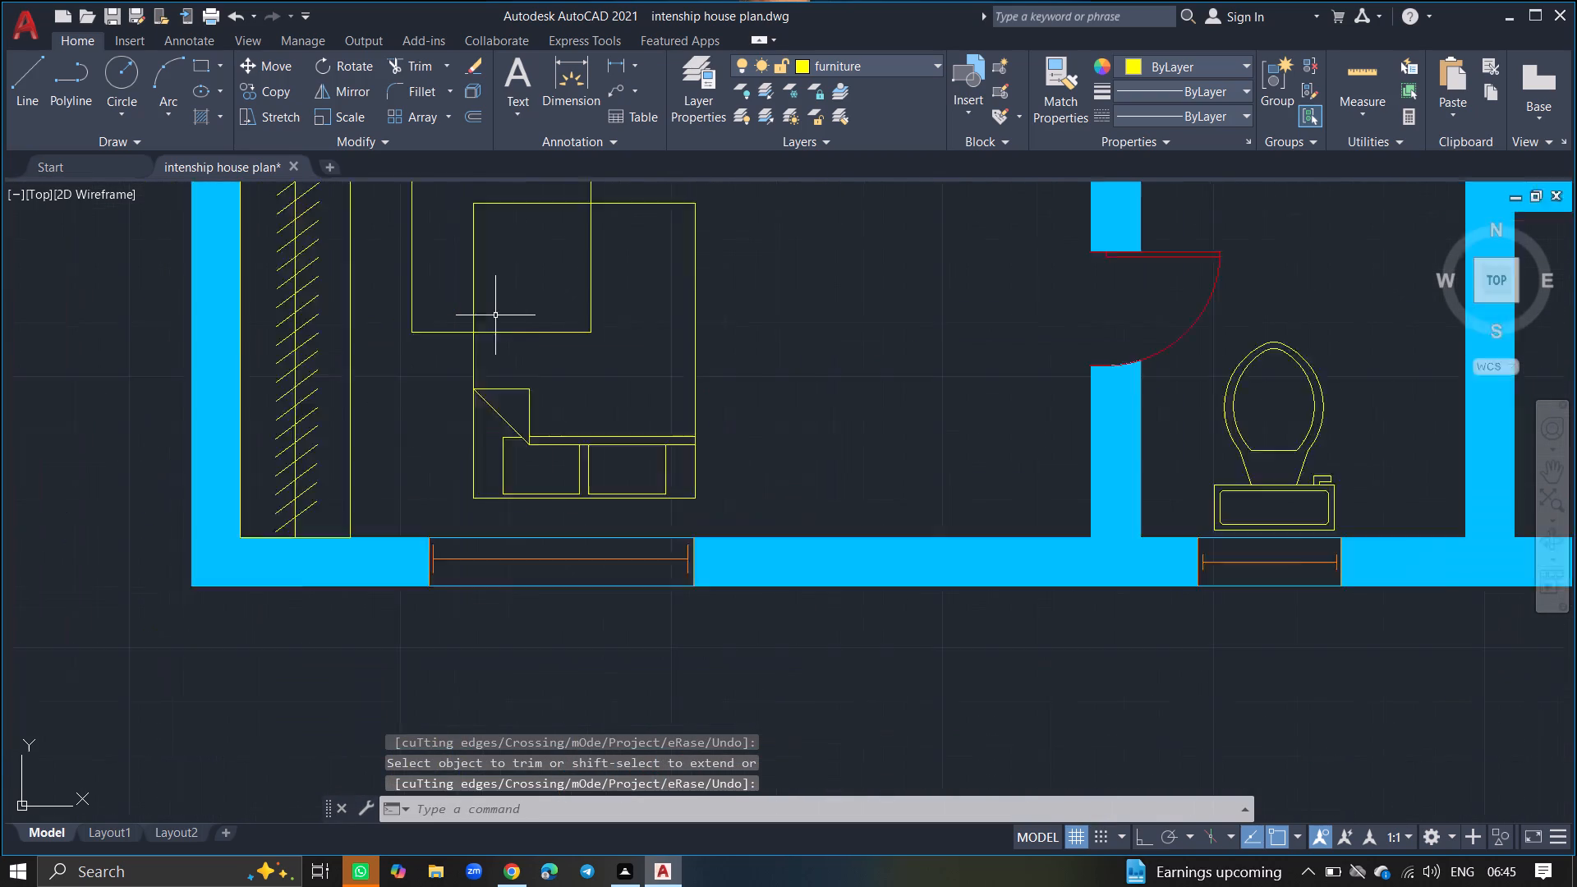
pyautogui.write('trim')
pyautogui.press('Return')
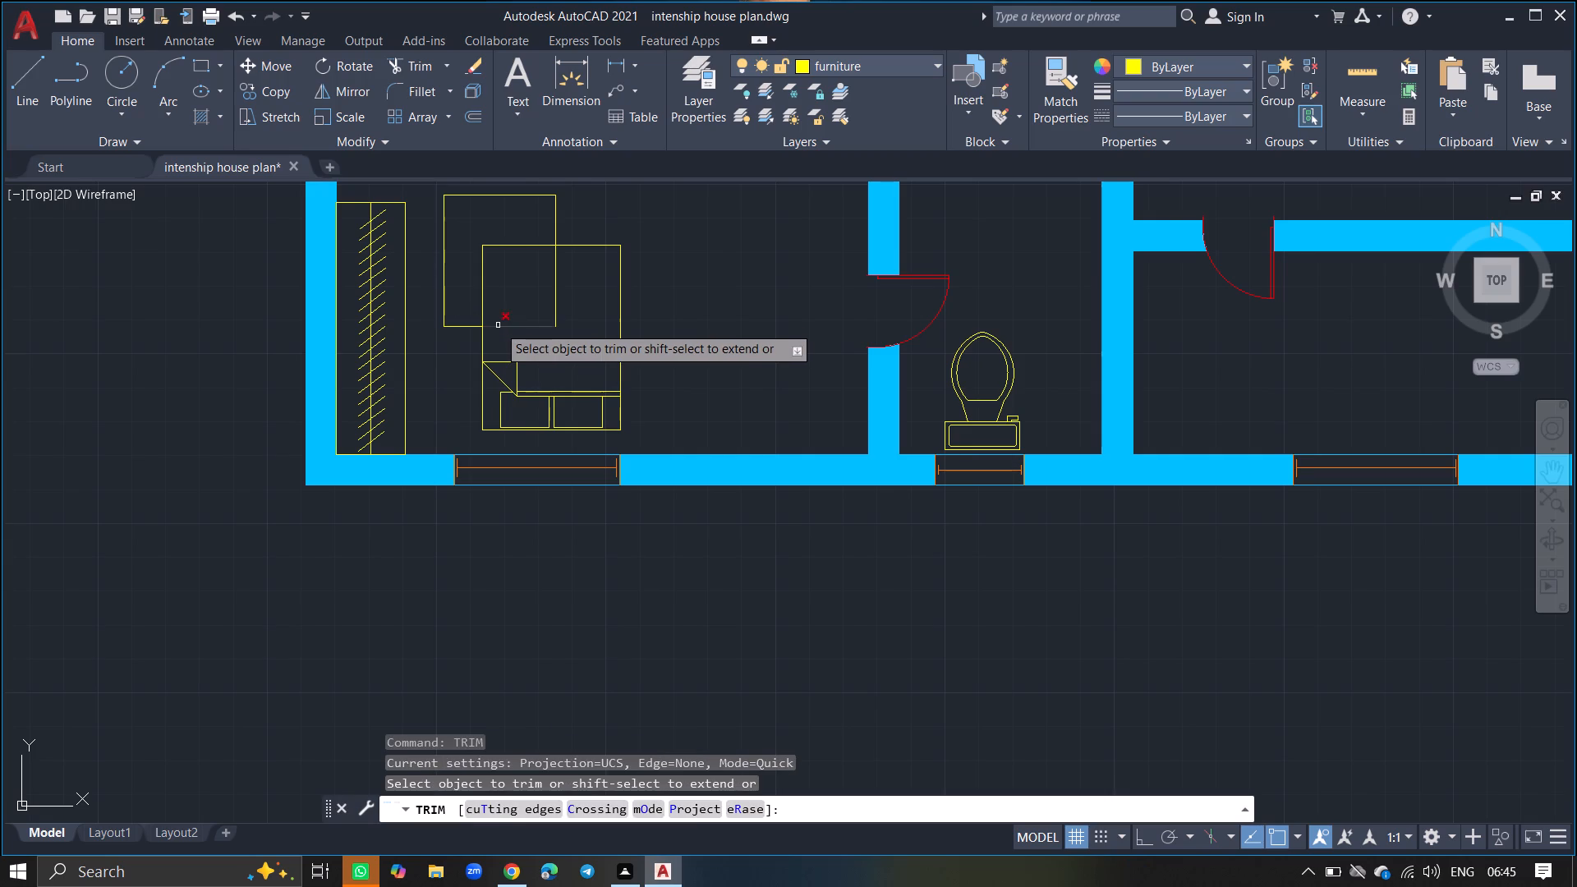
pyautogui.click(498, 325)
pyautogui.click(554, 287)
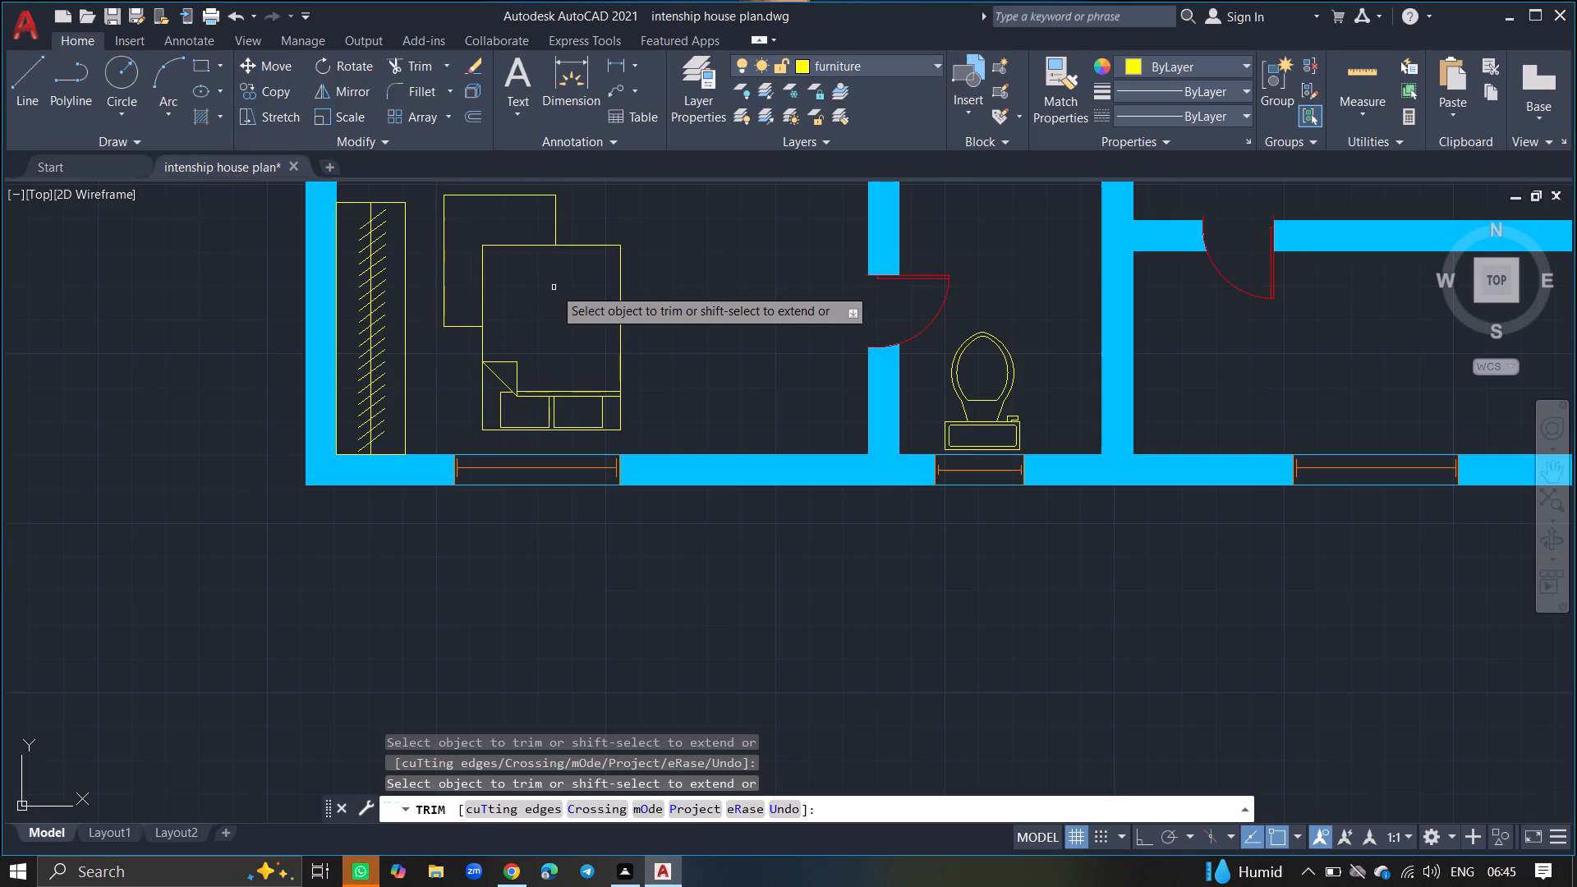
pyautogui.press('Return')
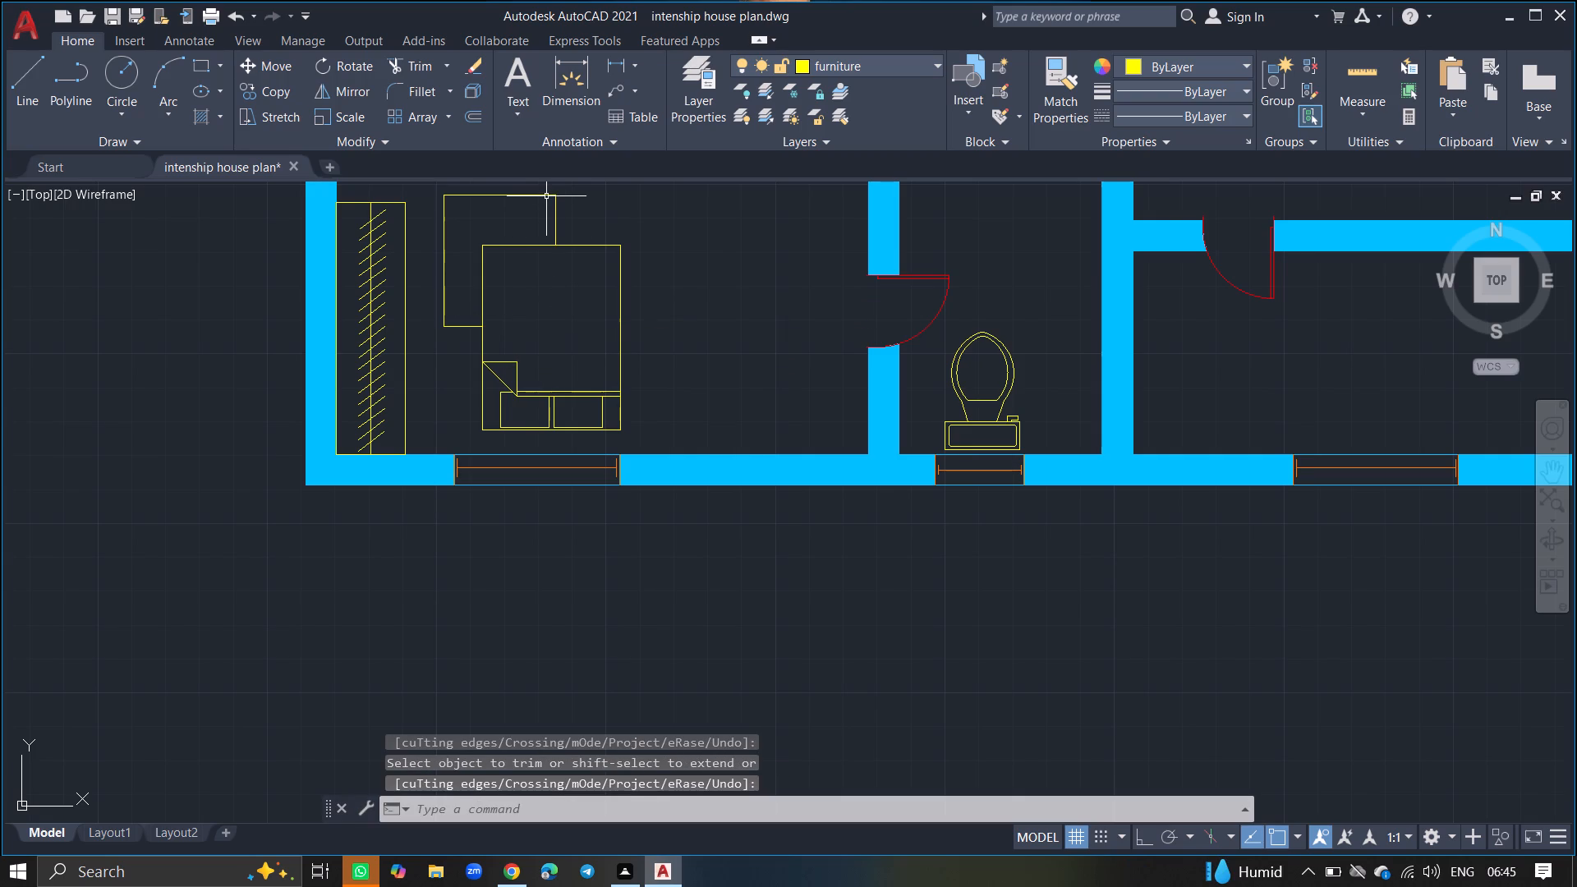
pyautogui.moveTo(546, 196); pyautogui.dragTo(549, 238)
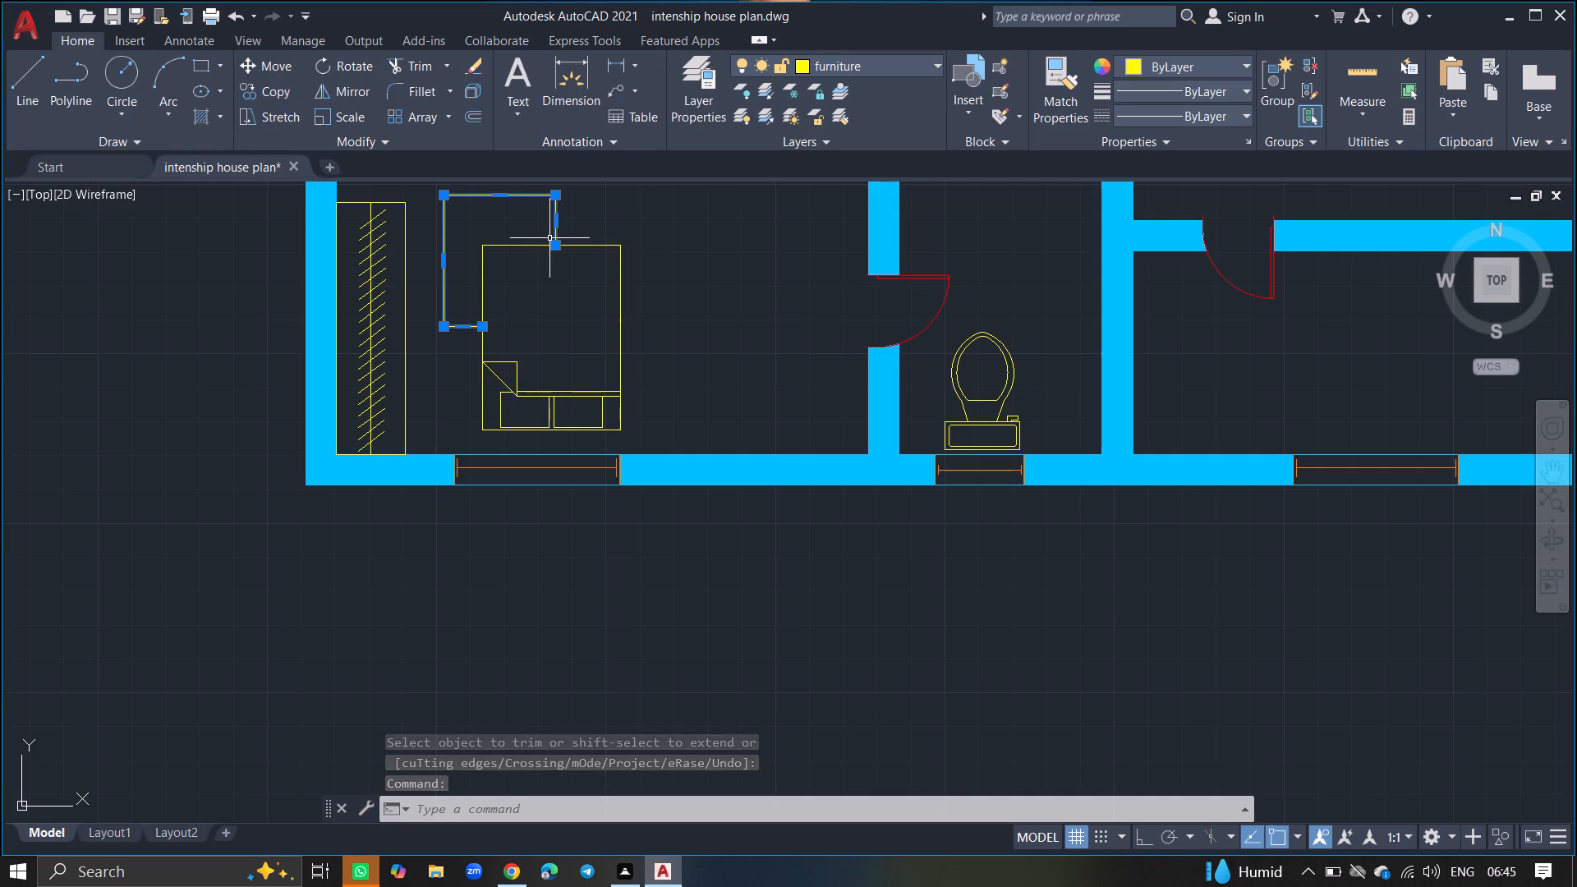
pyautogui.press('Escape')
# Hatch the L-shaped exposed part of the southwest bedroom's rug with the GRASS pattern.
pyautogui.keyDown('ctrl'); pyautogui.scroll(-1, 549, 238); pyautogui.keyUp('ctrl')
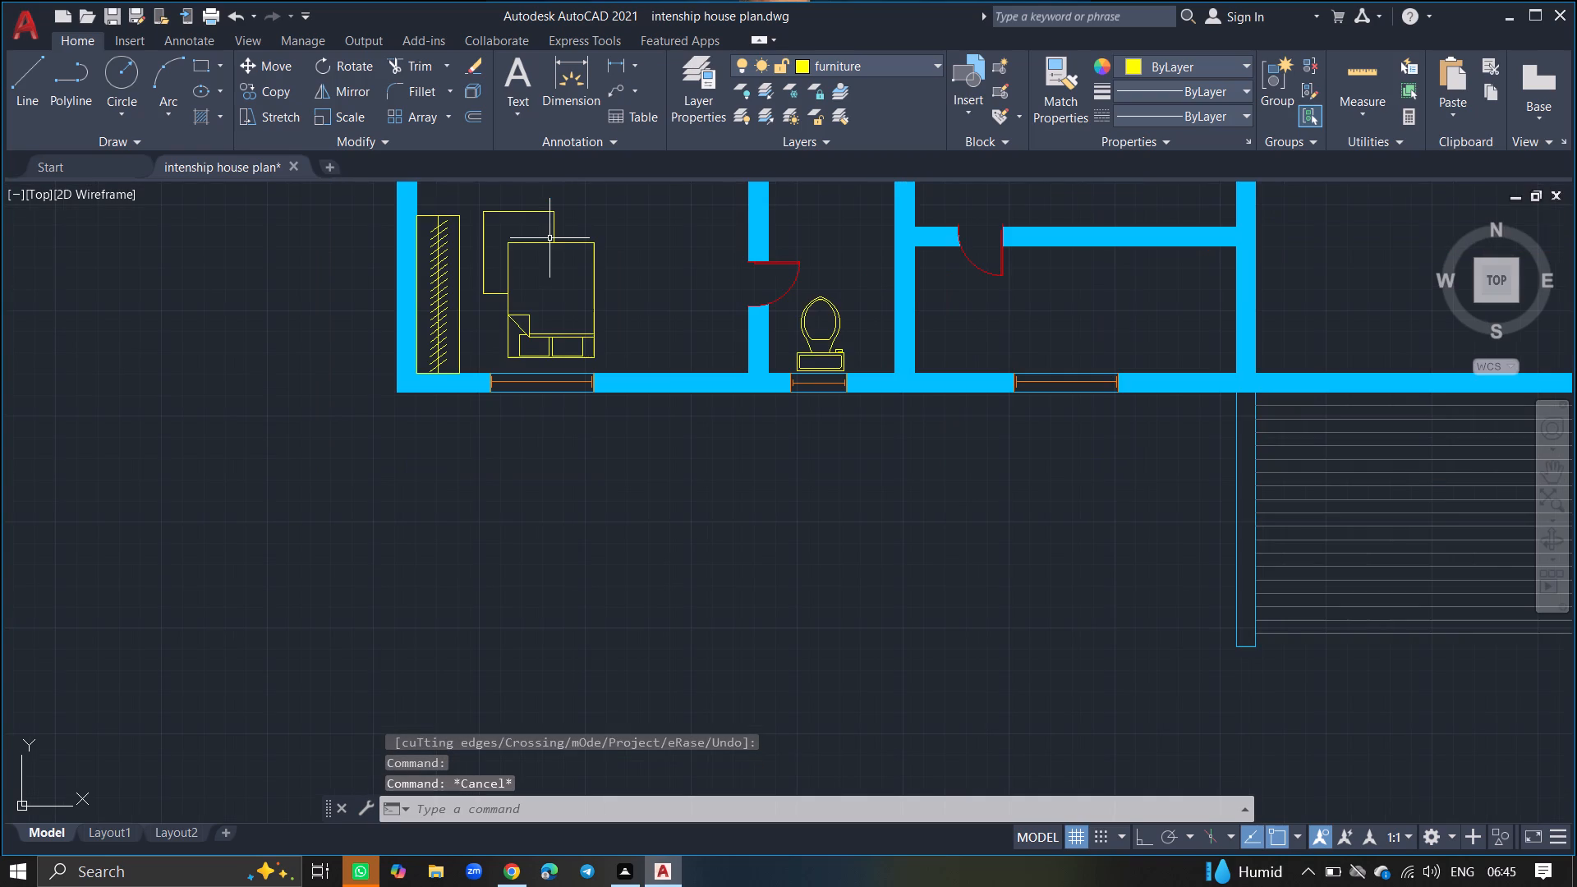
pyautogui.write('hatch')
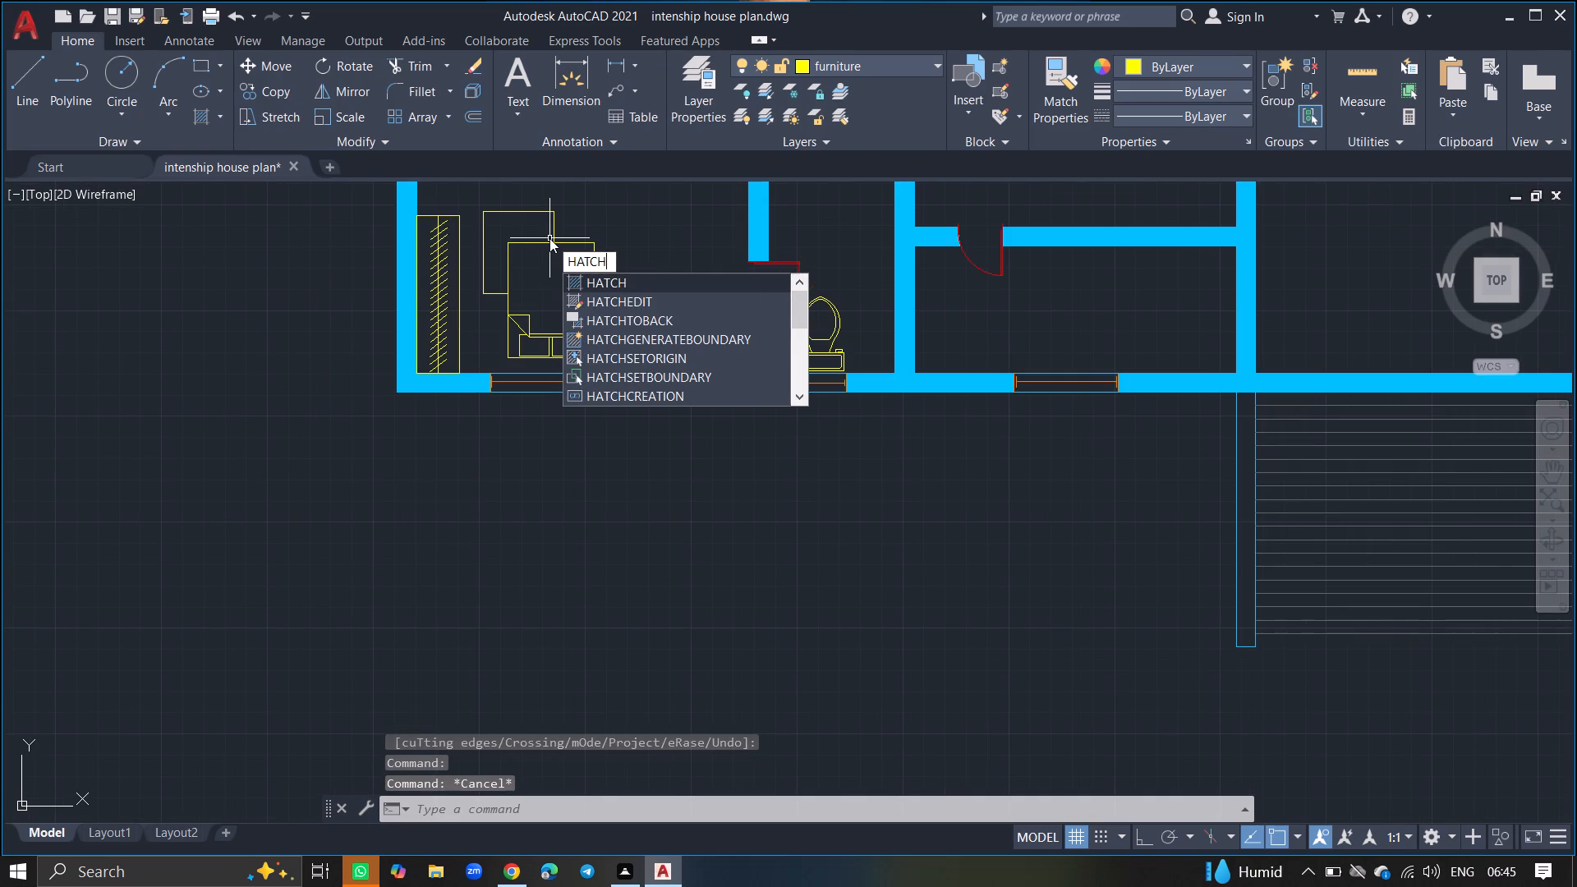
pyautogui.press('Return')
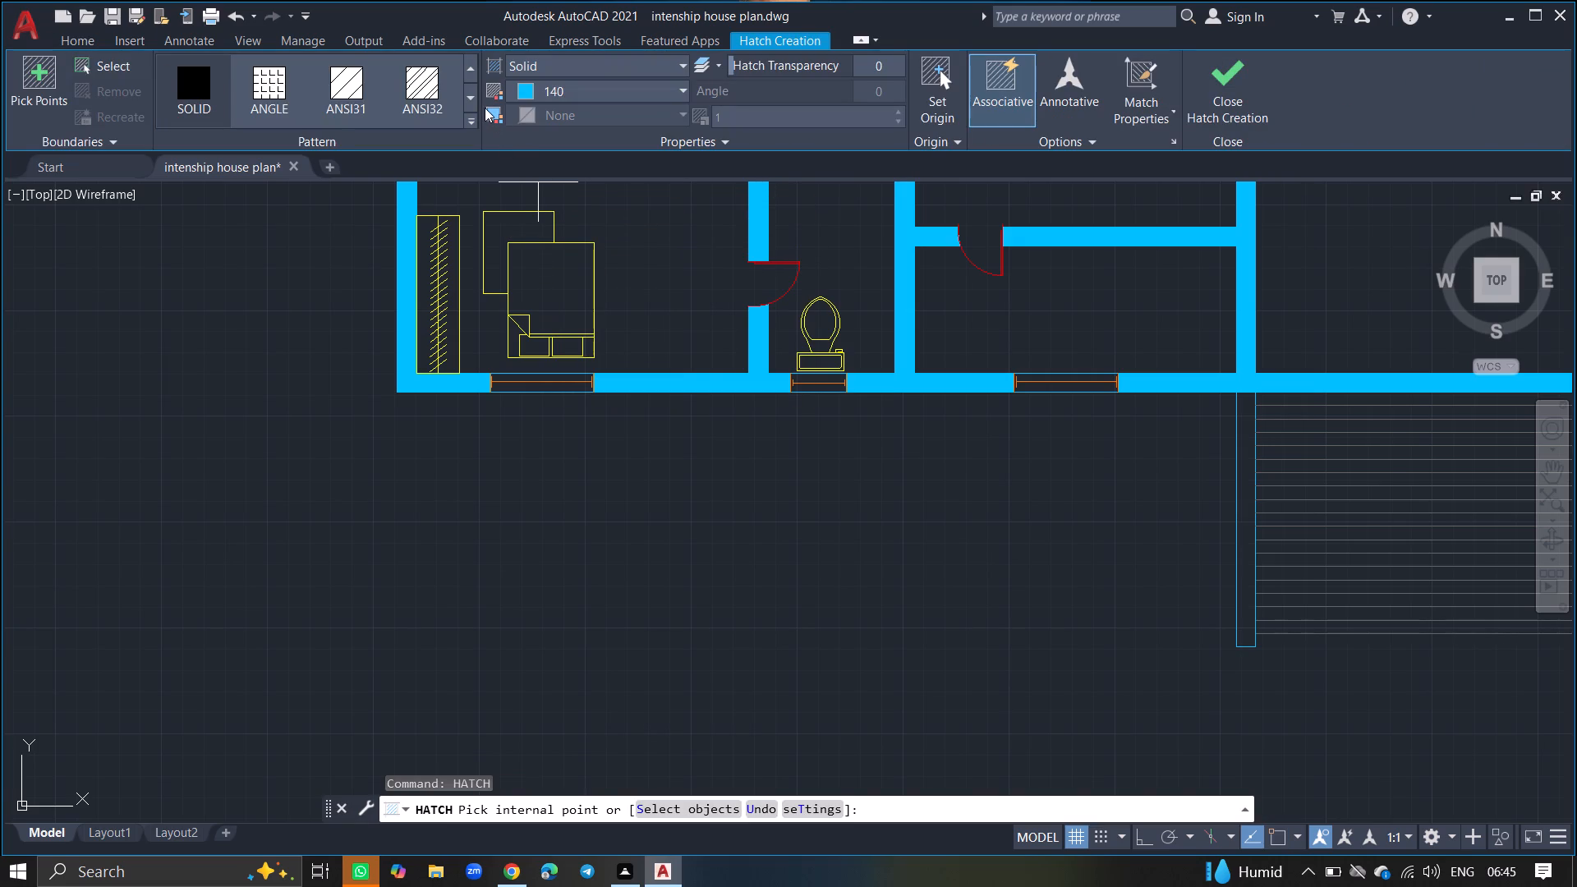
pyautogui.click(473, 98)
pyautogui.click(473, 98)
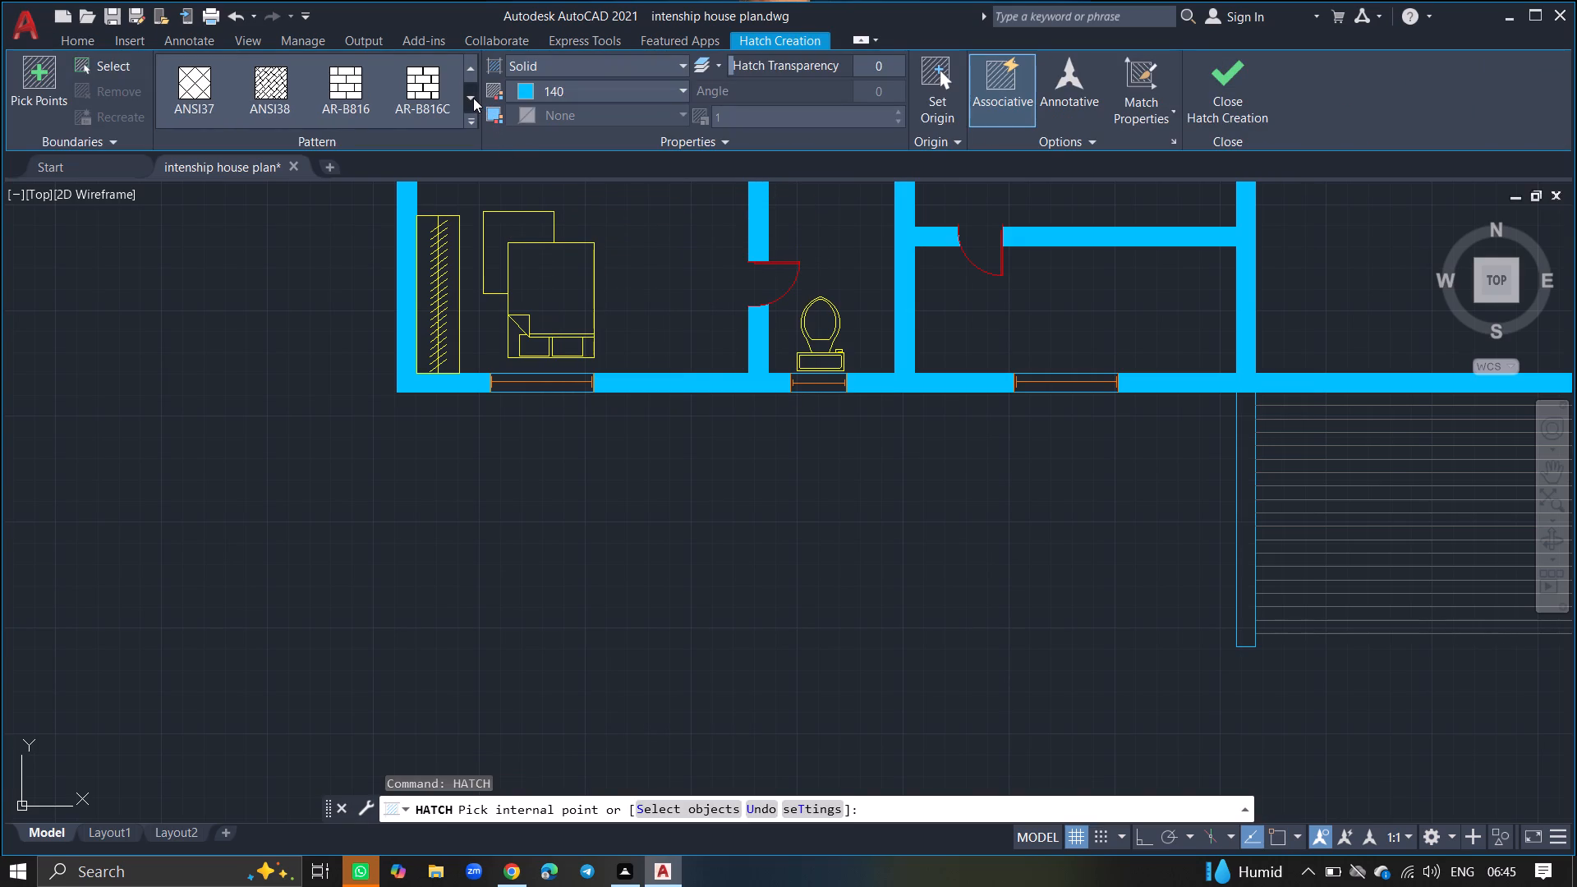
pyautogui.click(473, 98)
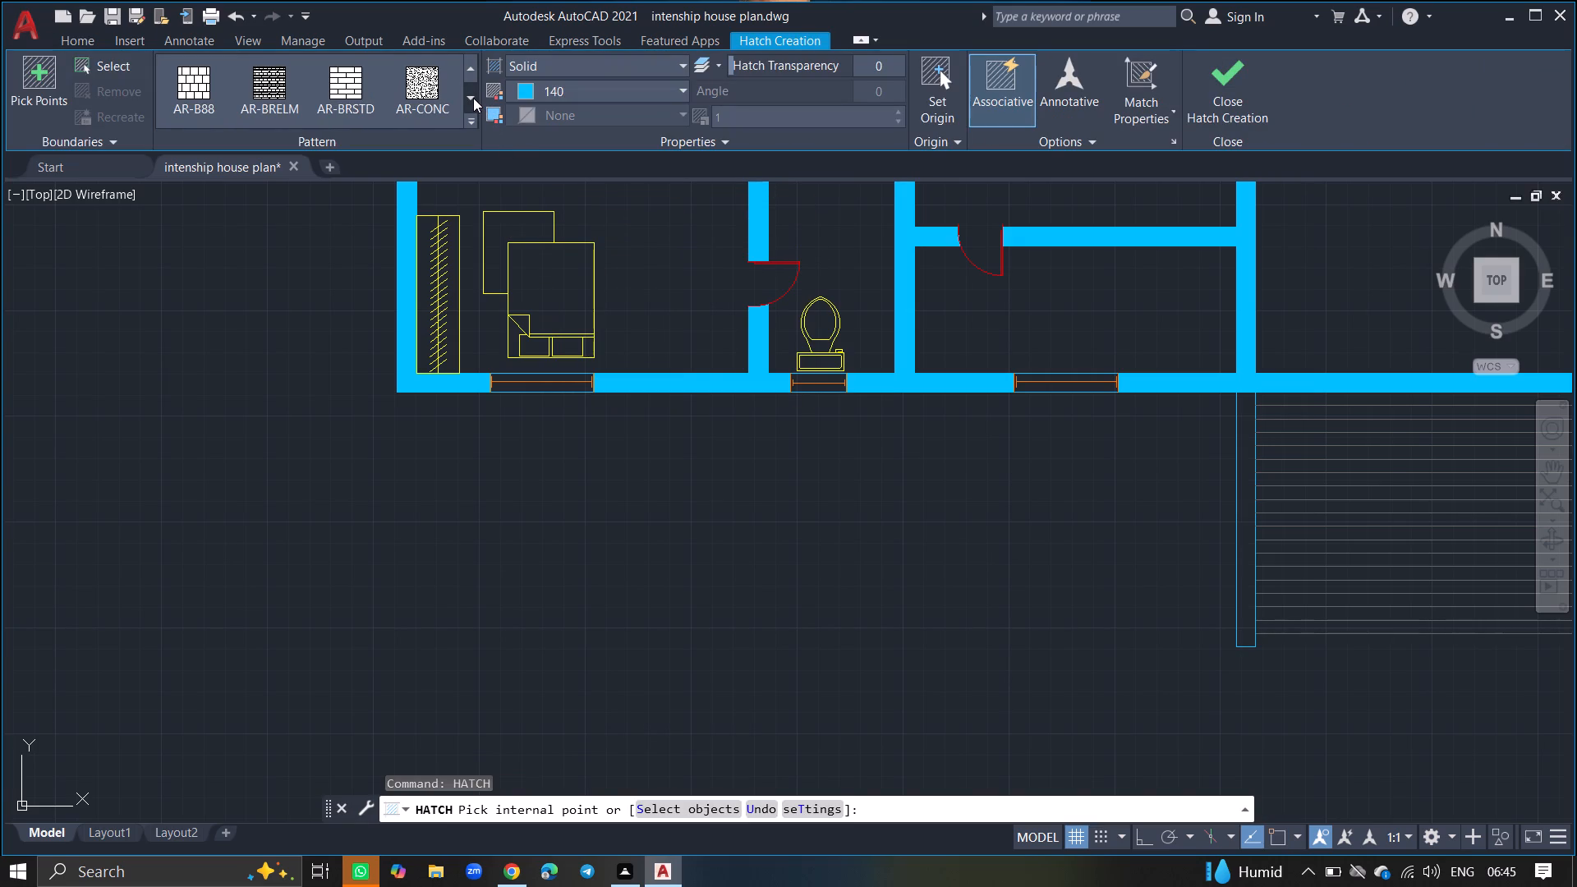
pyautogui.click(473, 98)
pyautogui.click(473, 98)
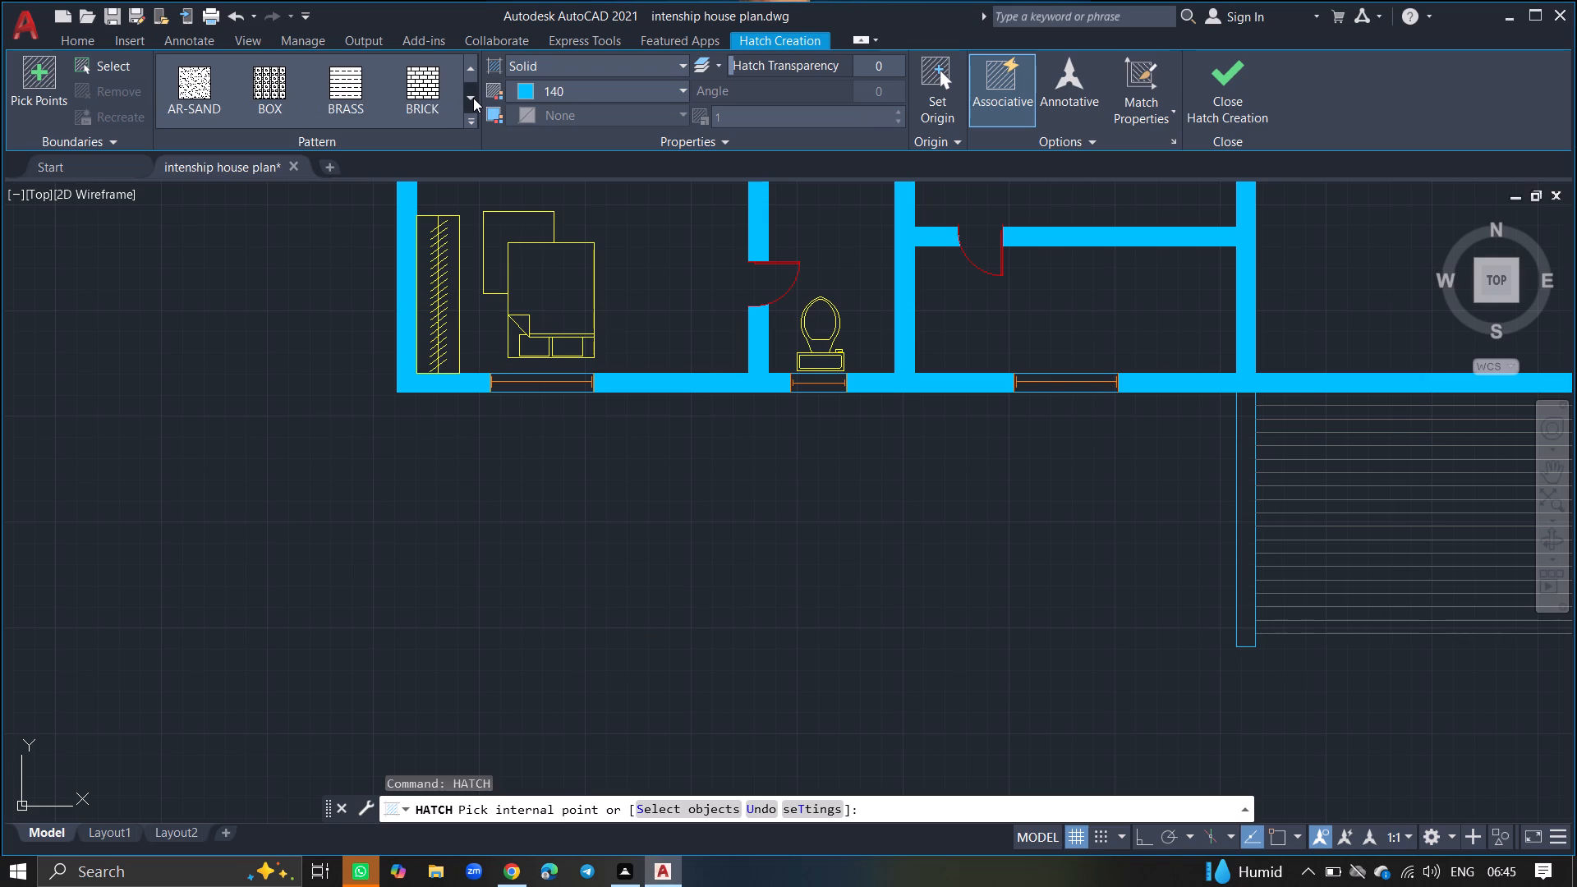
pyautogui.click(473, 98)
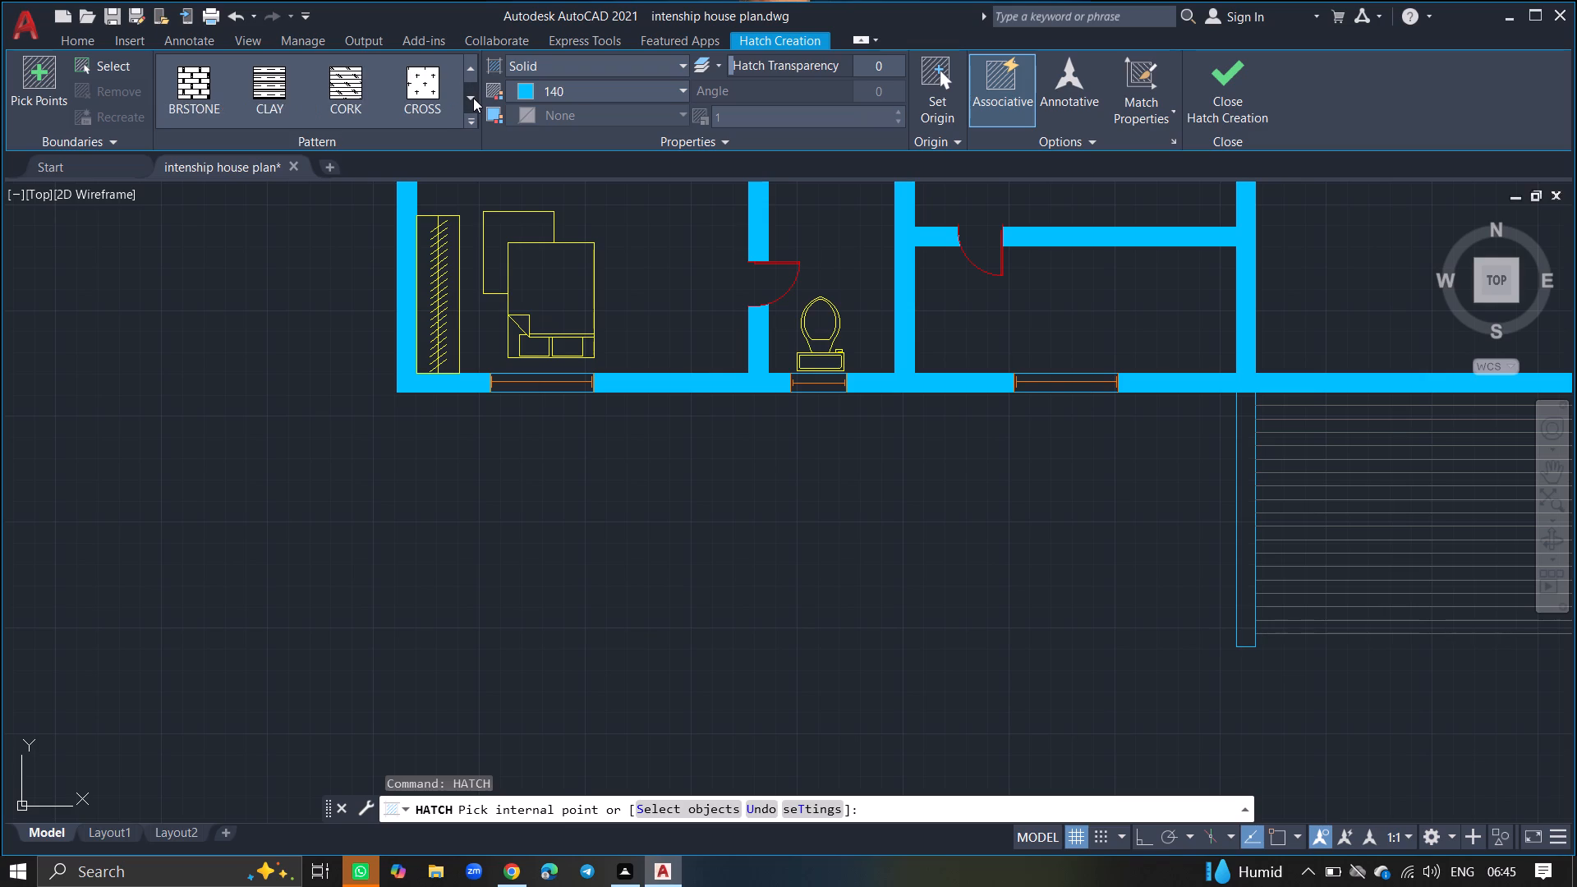
pyautogui.click(473, 98)
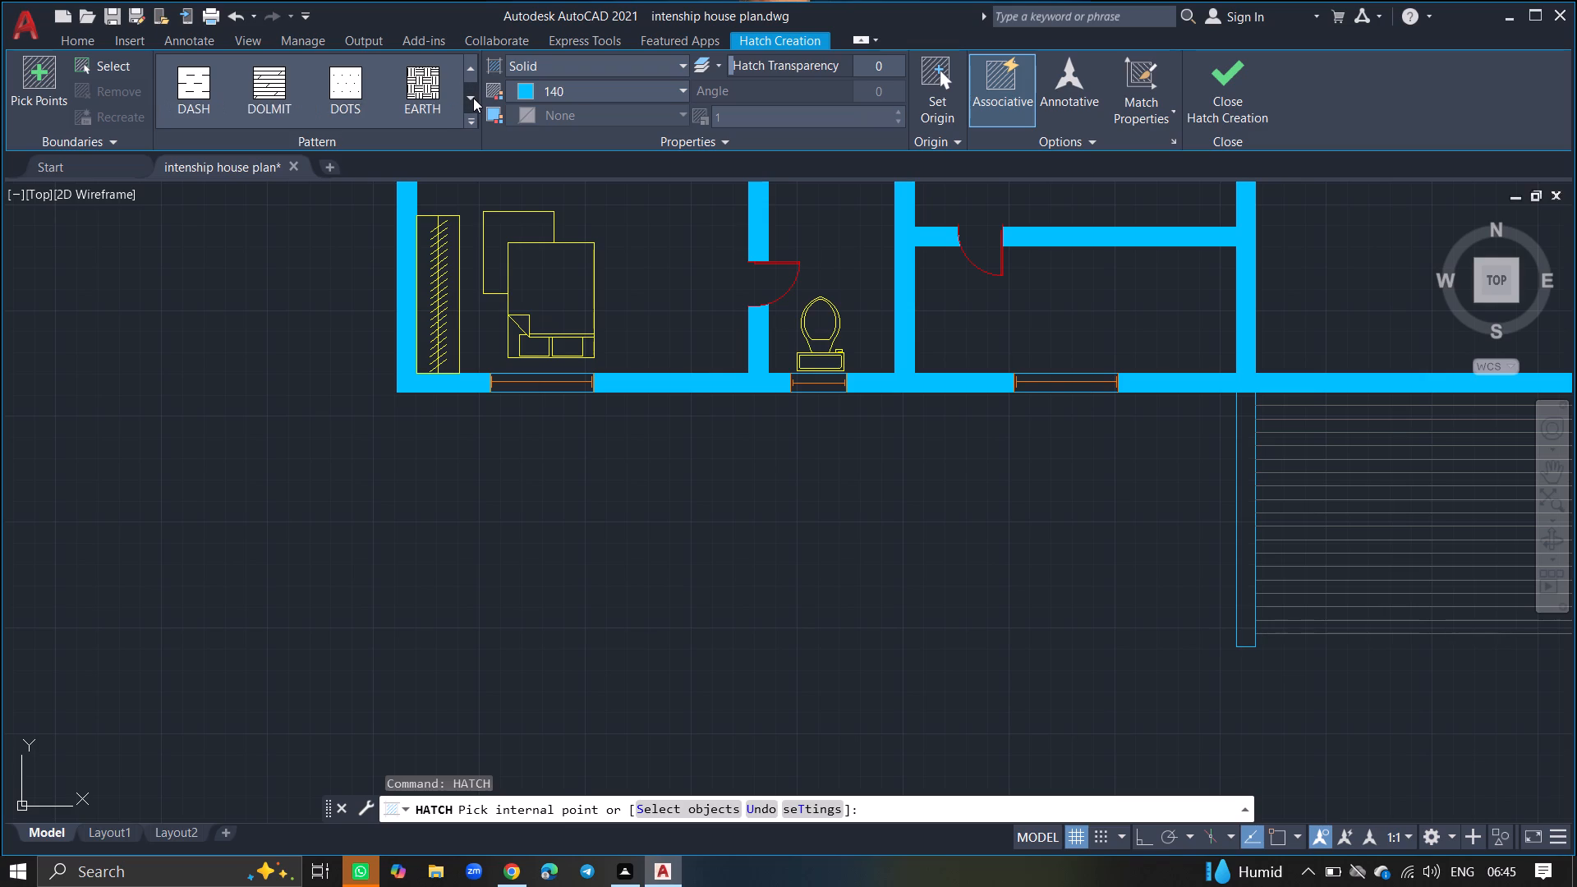
pyautogui.click(435, 92)
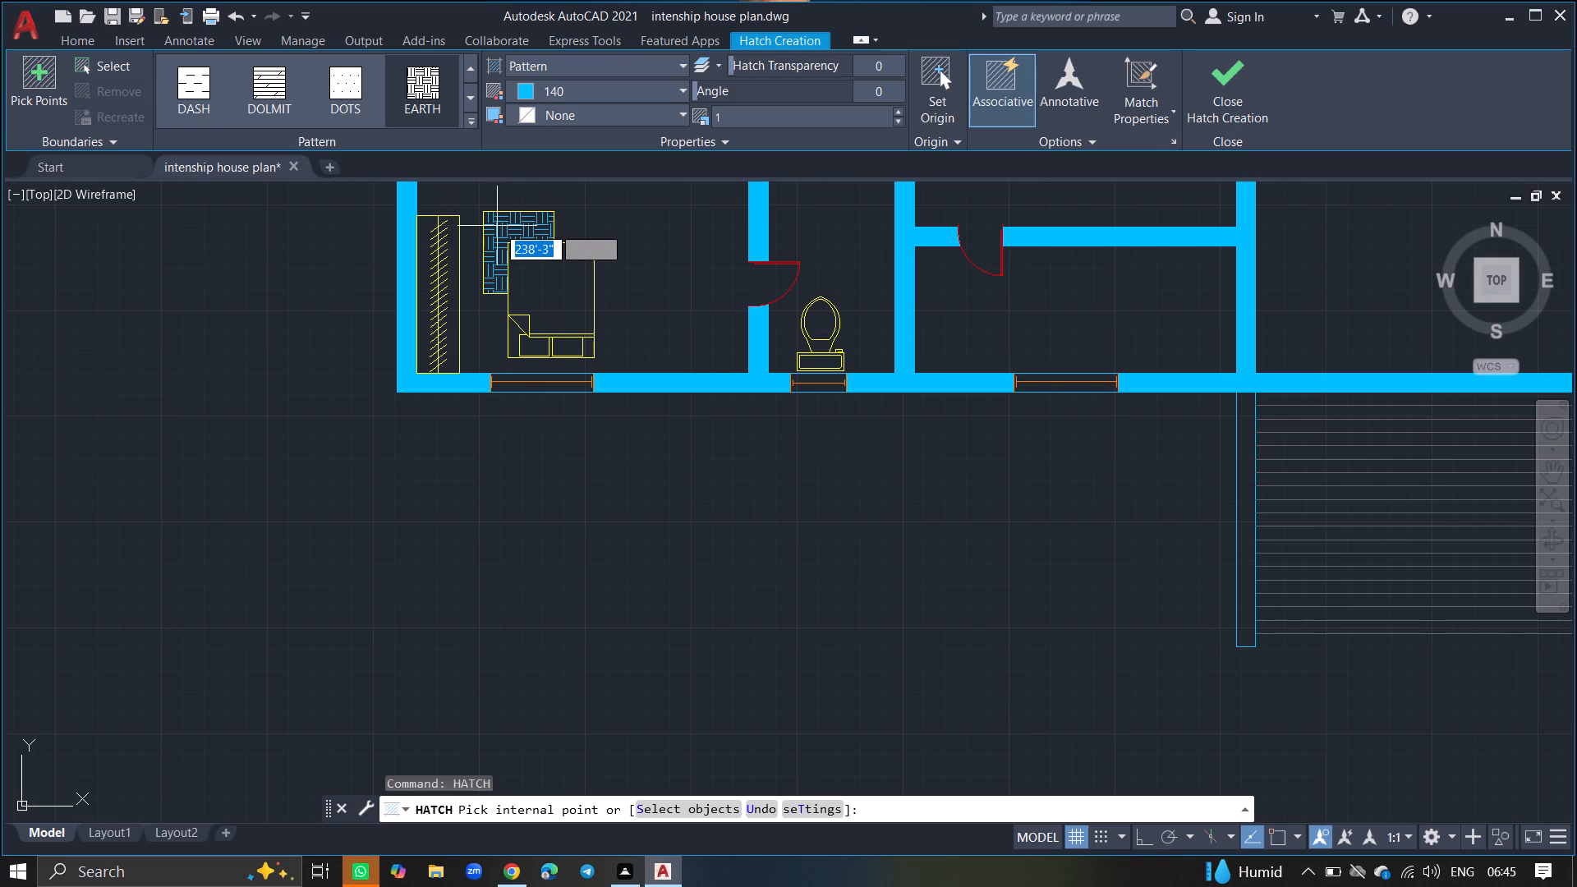
pyautogui.click(469, 99)
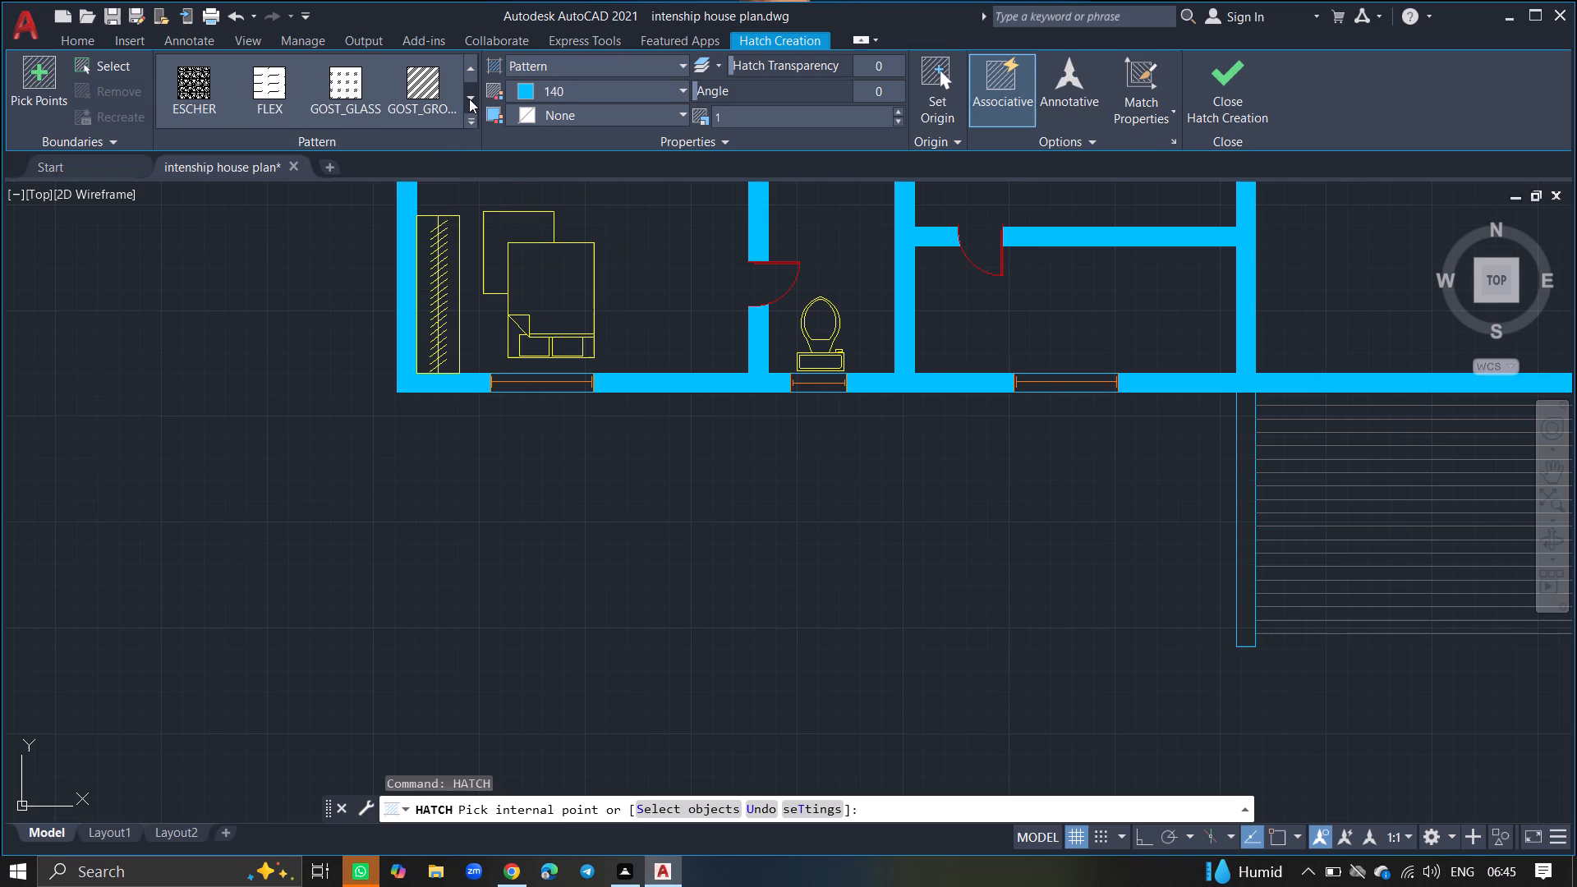
pyautogui.click(348, 77)
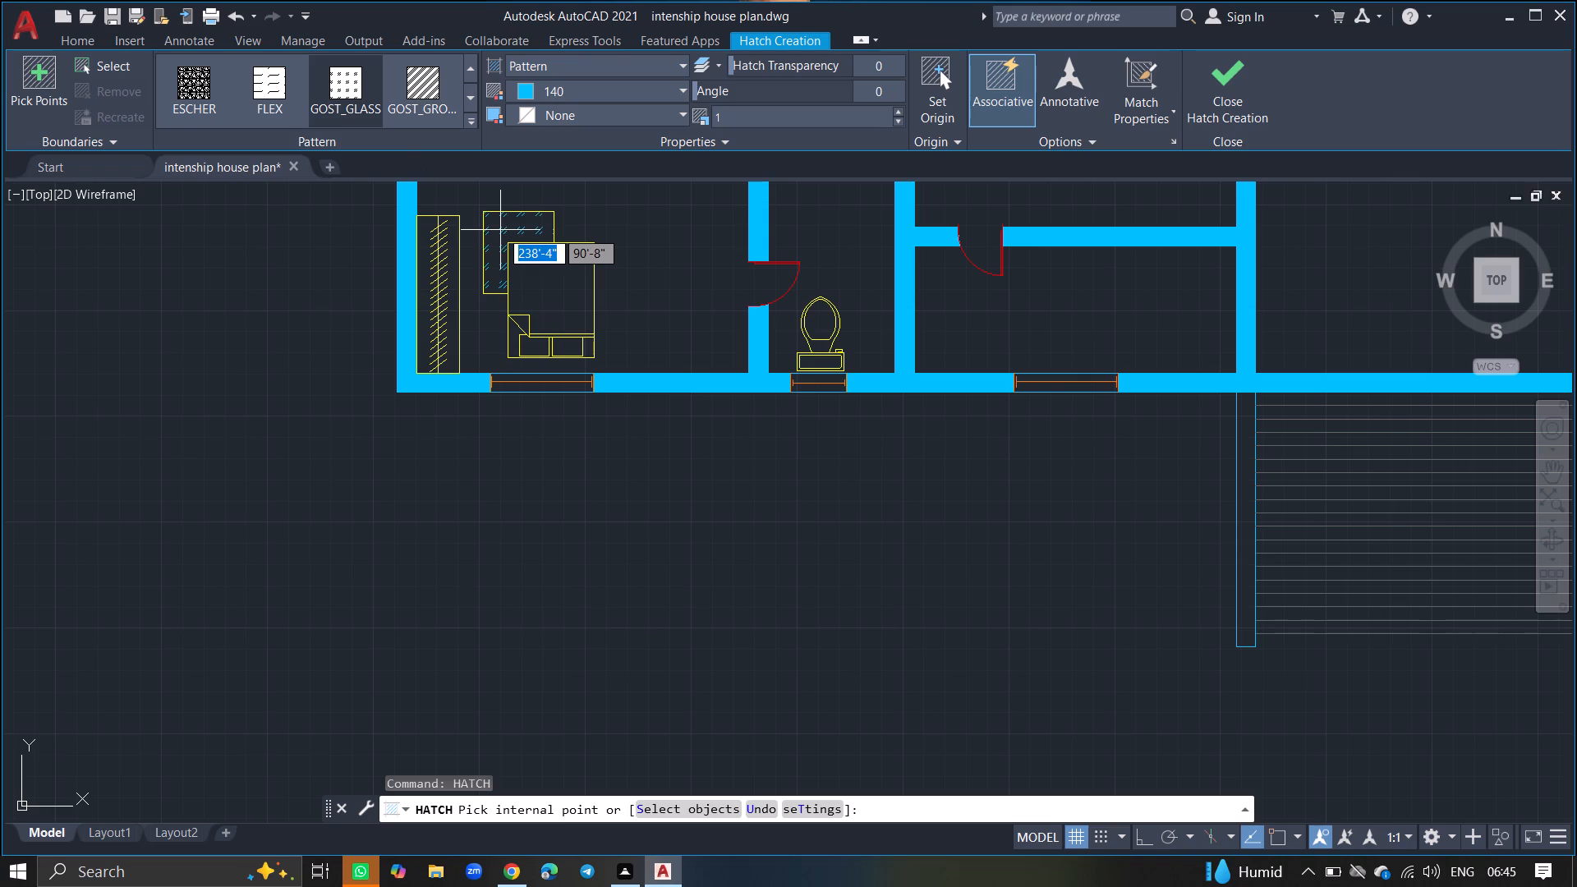
pyautogui.click(471, 96)
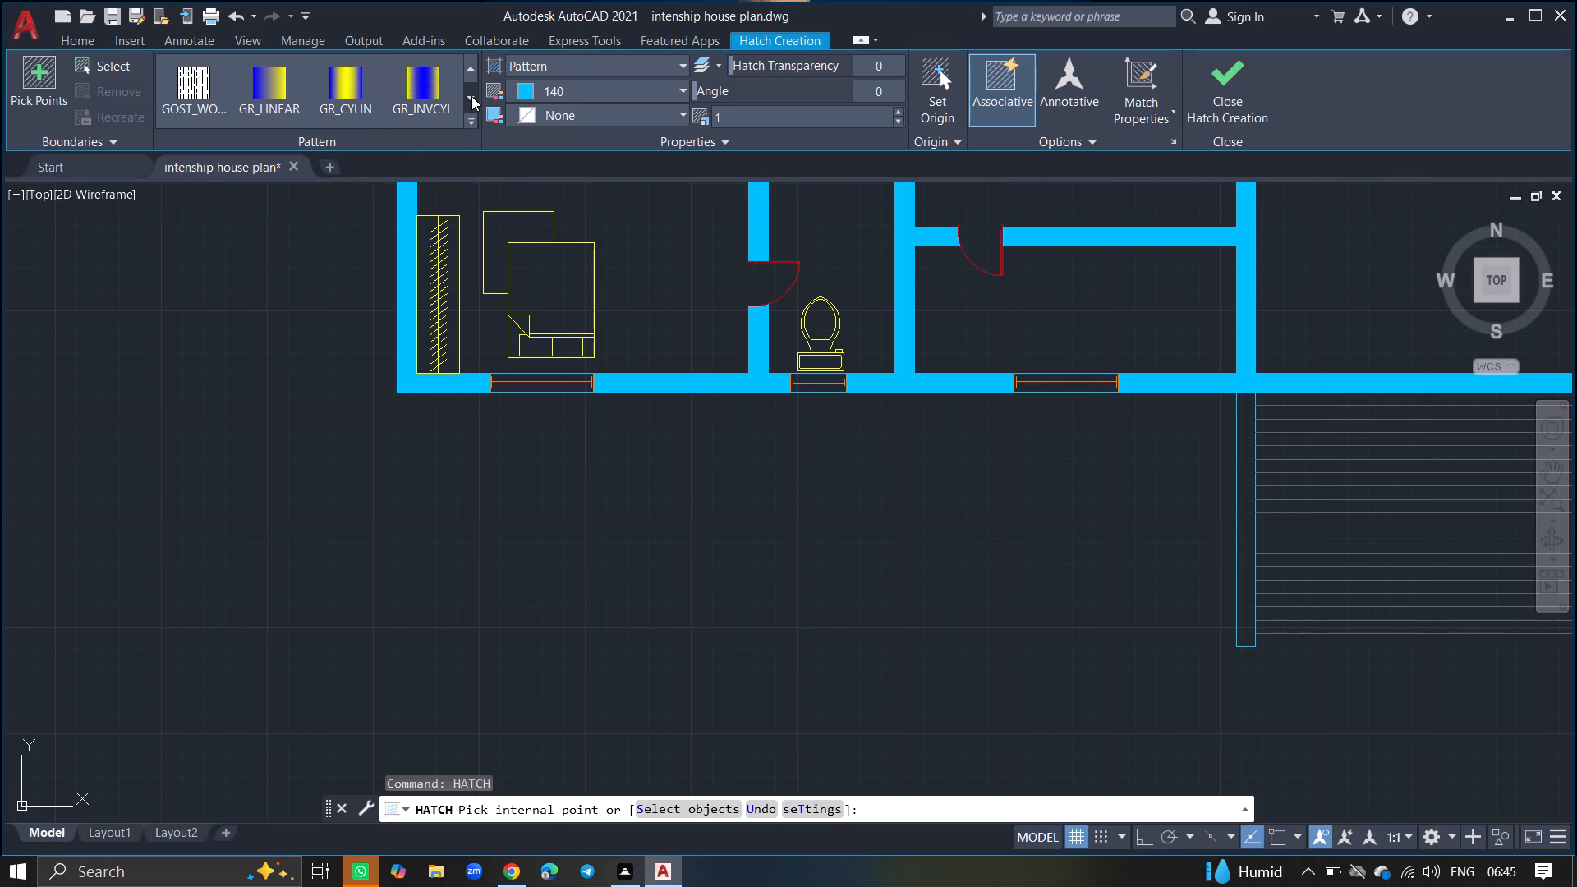
pyautogui.click(471, 96)
pyautogui.click(471, 96)
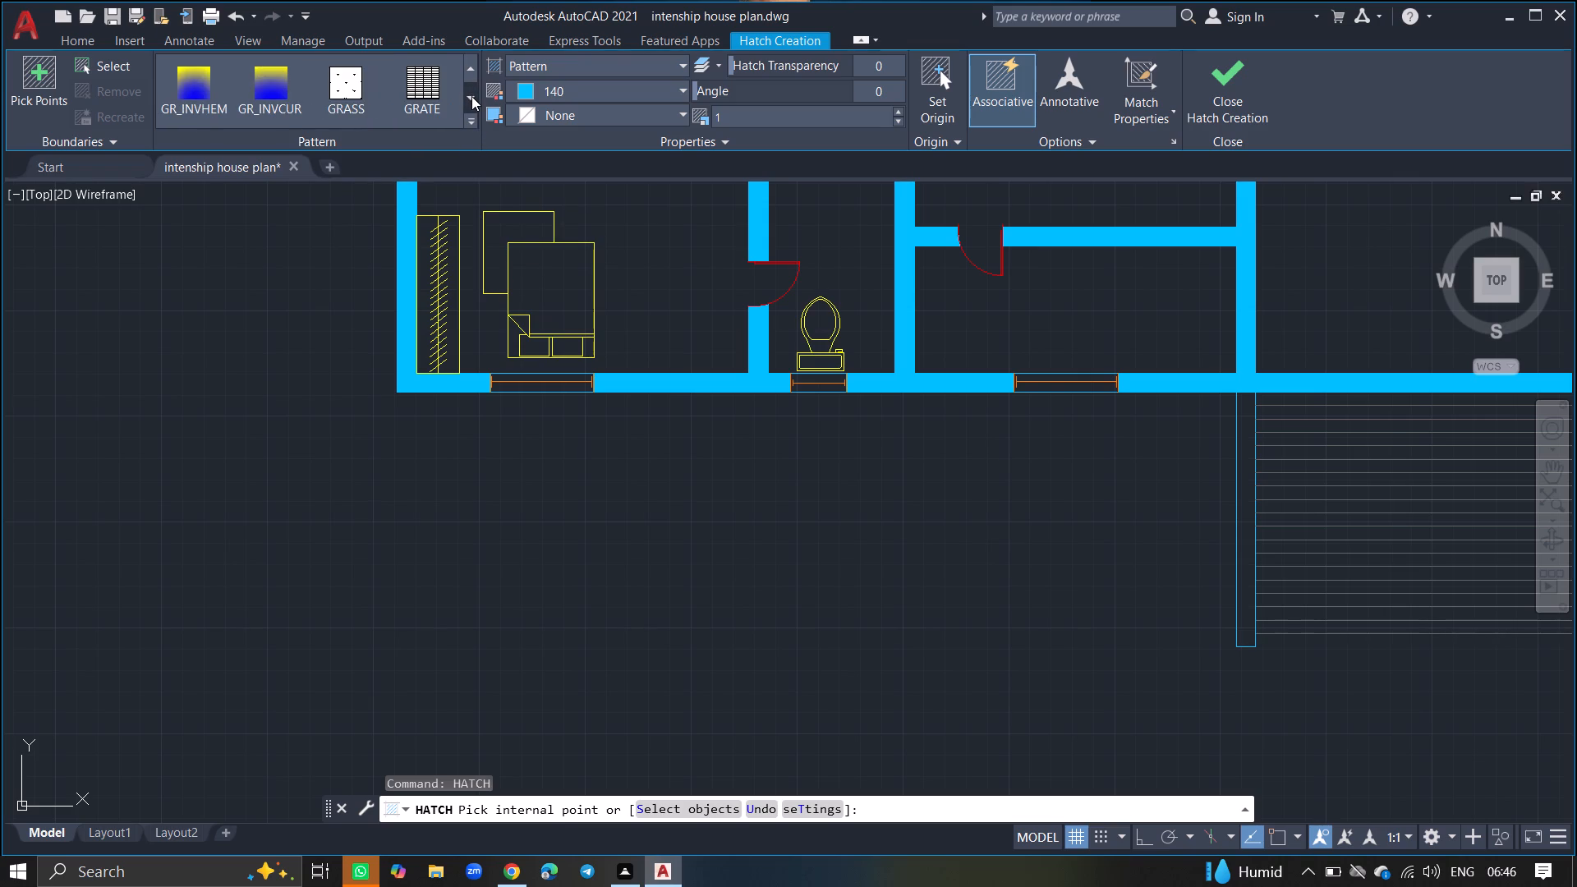
pyautogui.click(361, 99)
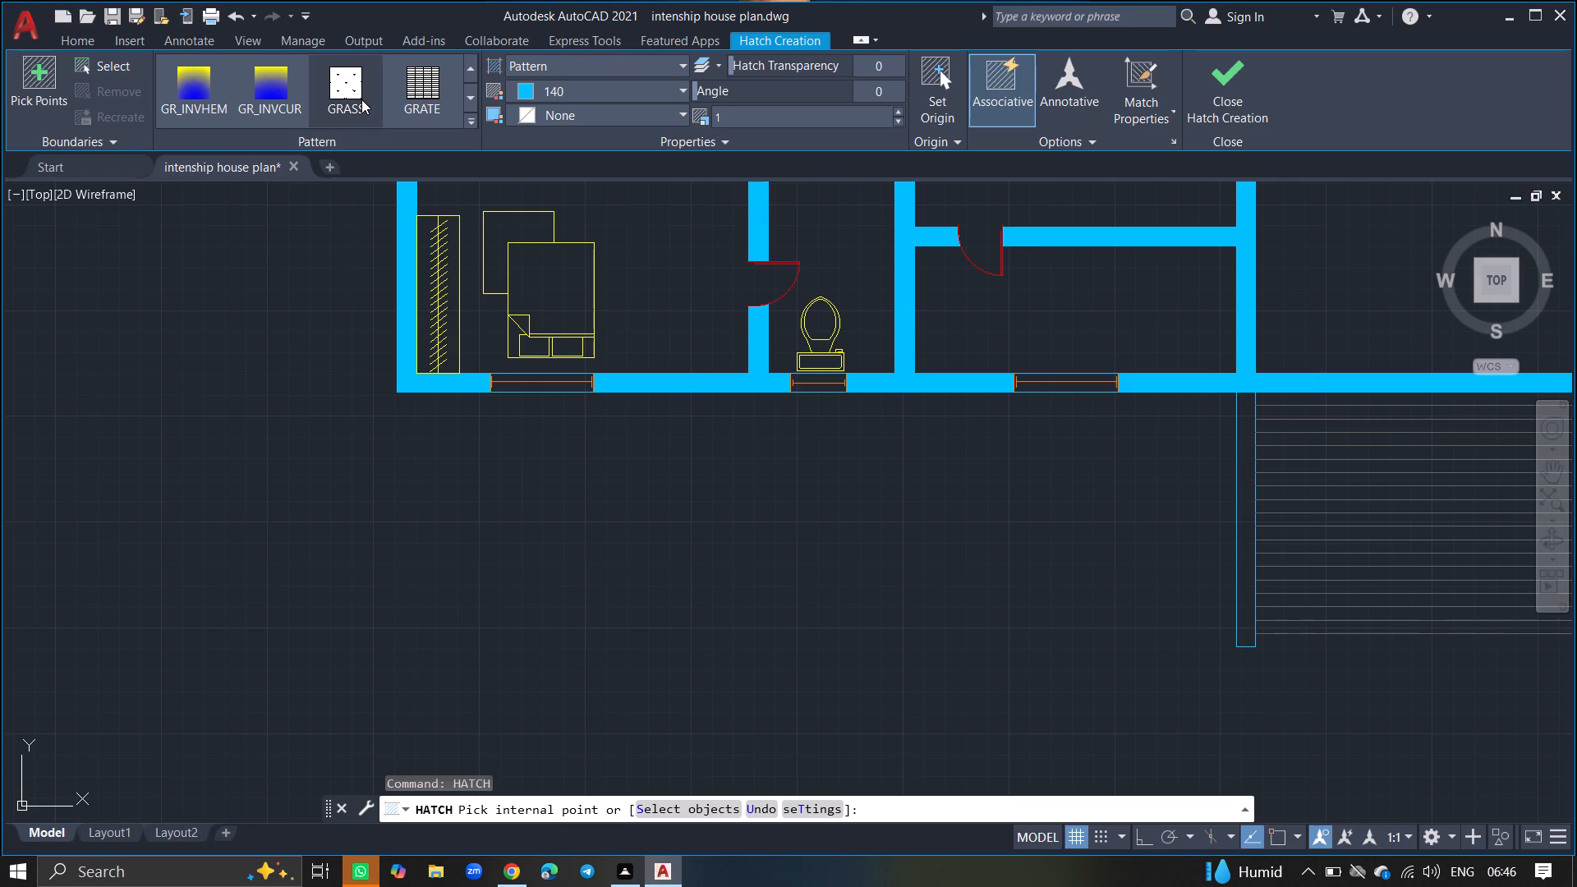
pyautogui.click(499, 224)
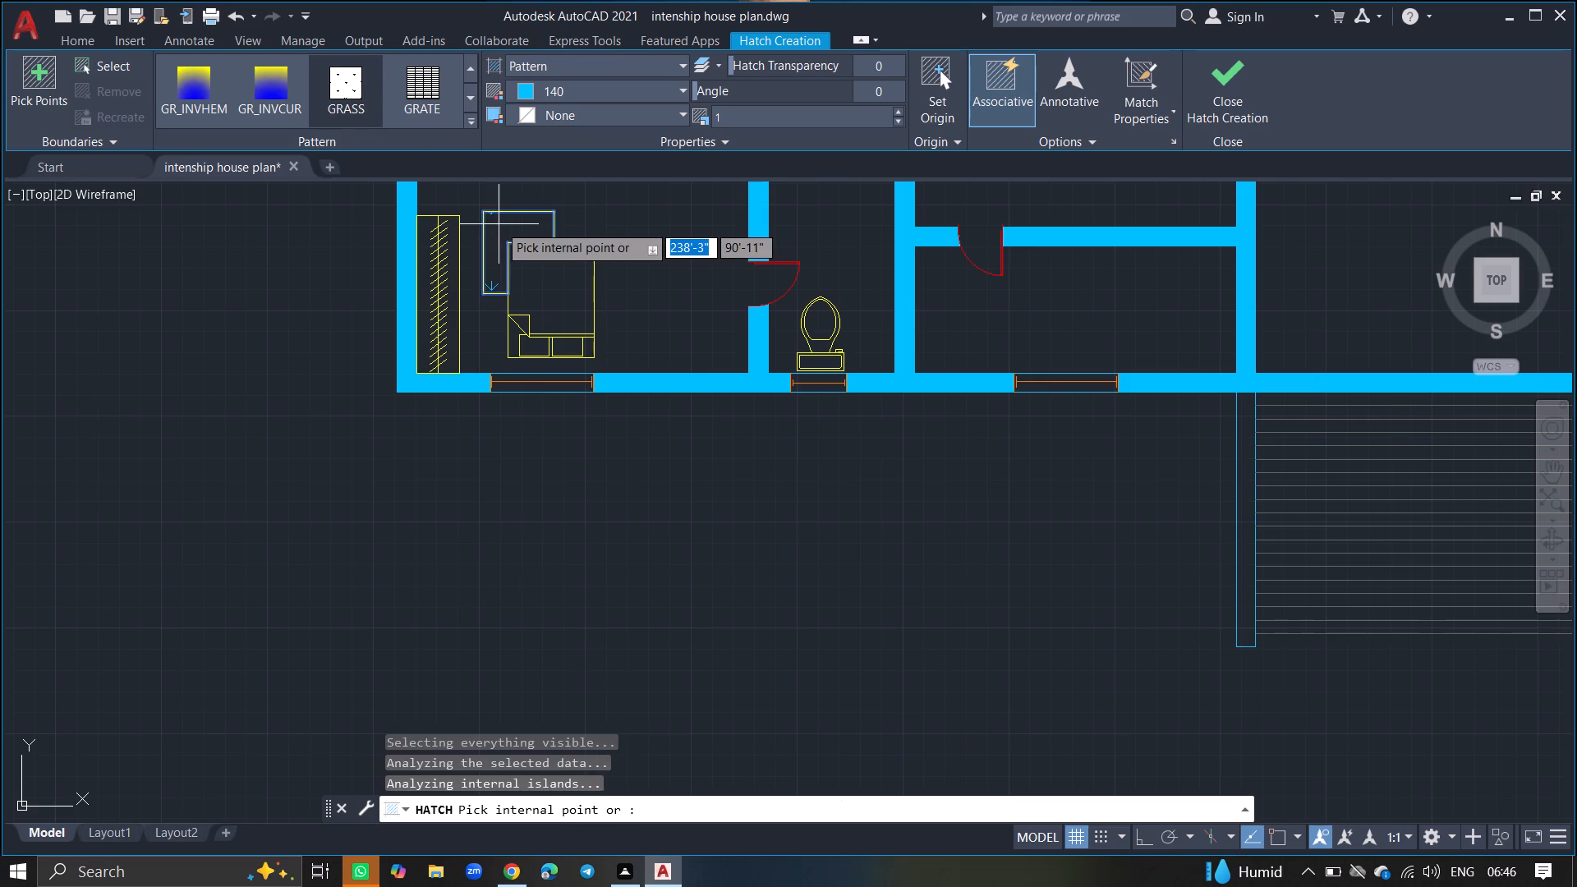
# Change the southwest rug's hatch pattern to CROSS.
pyautogui.keyDown('ctrl'); pyautogui.scroll(3, 499, 224); pyautogui.keyUp('ctrl')
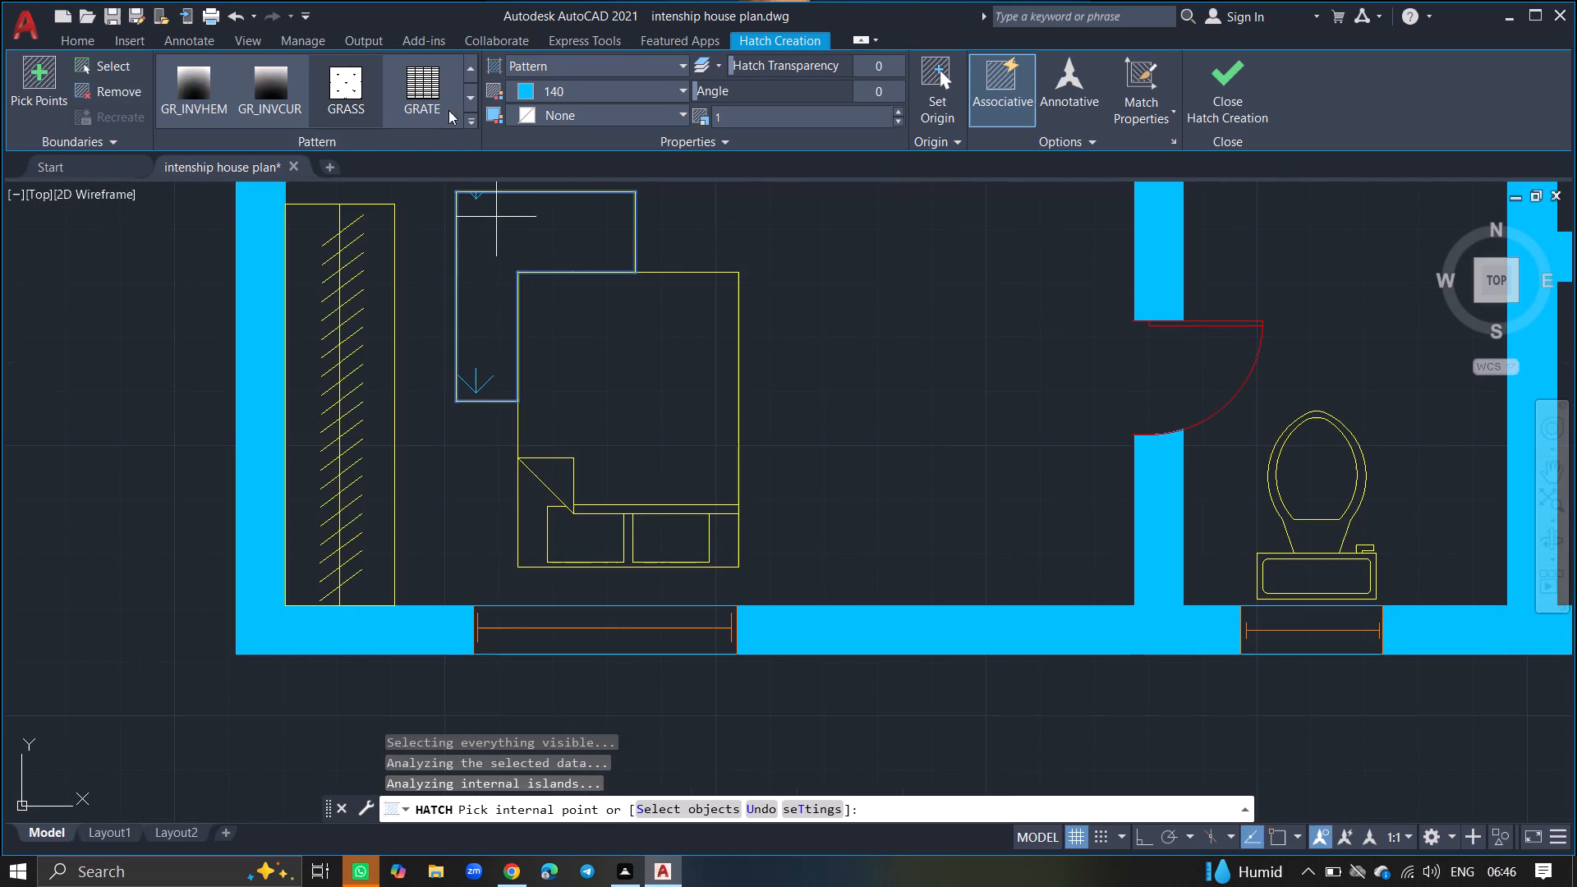
pyautogui.click(471, 69)
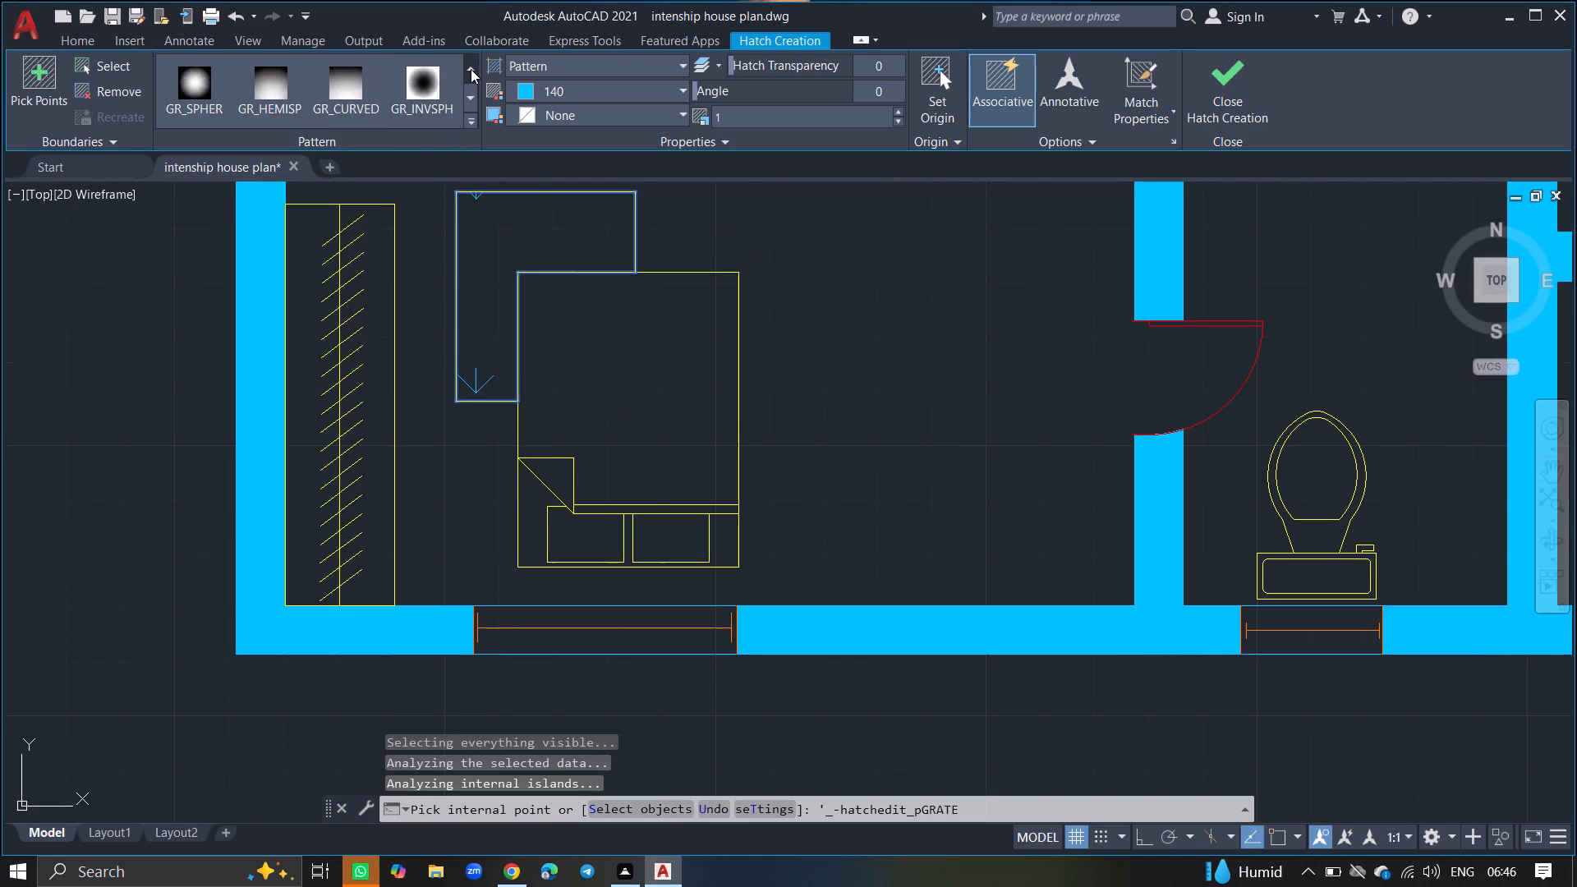
pyautogui.click(471, 69)
pyautogui.click(471, 69)
pyautogui.doubleClick(471, 69)
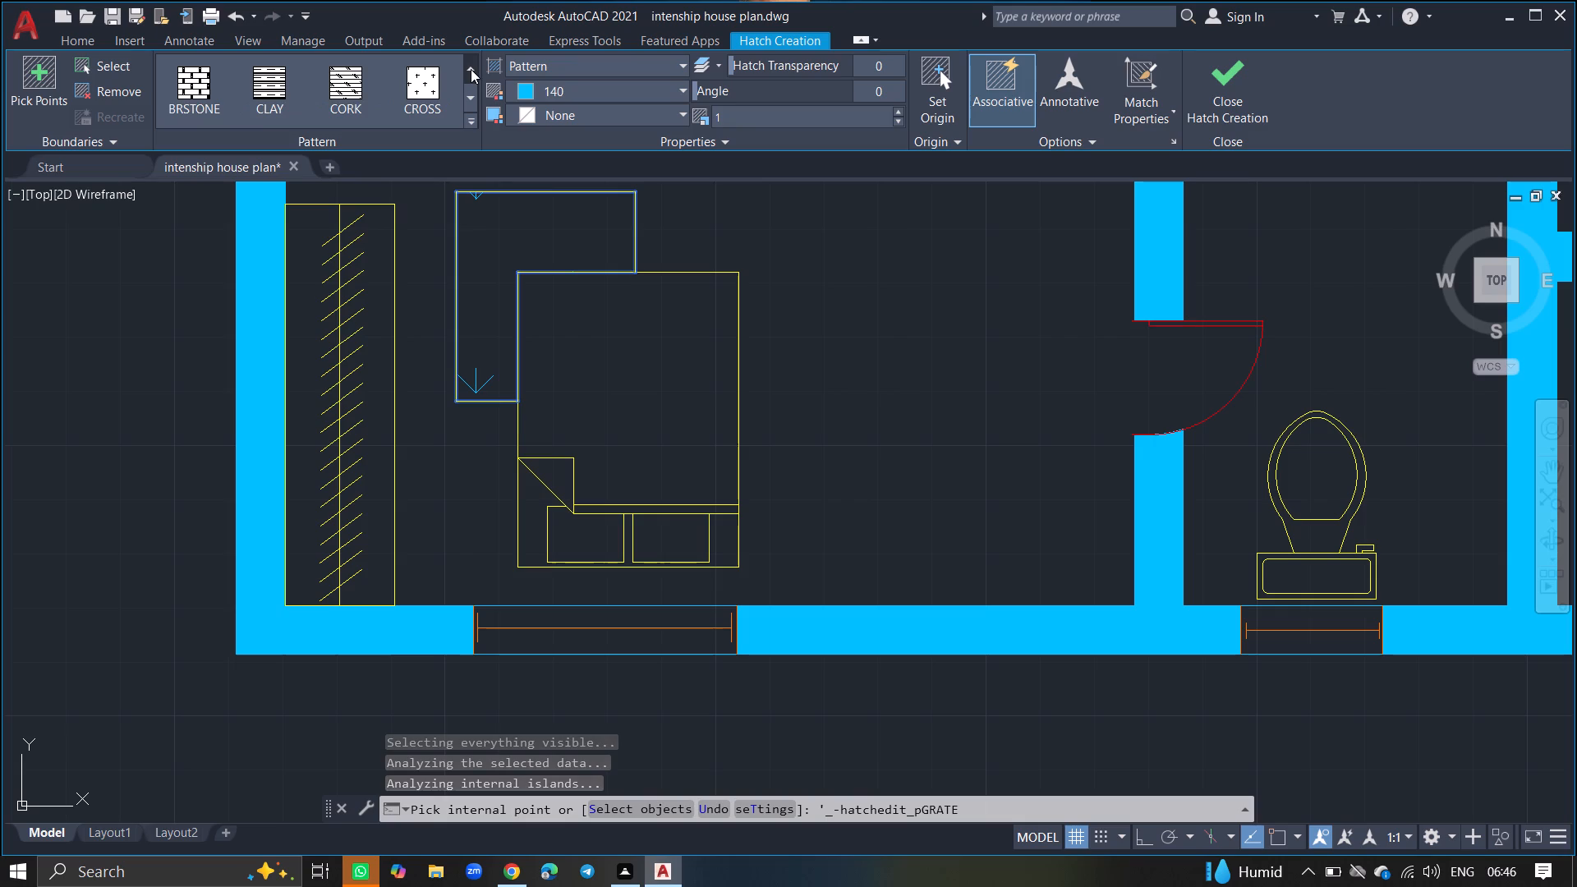
pyautogui.click(430, 96)
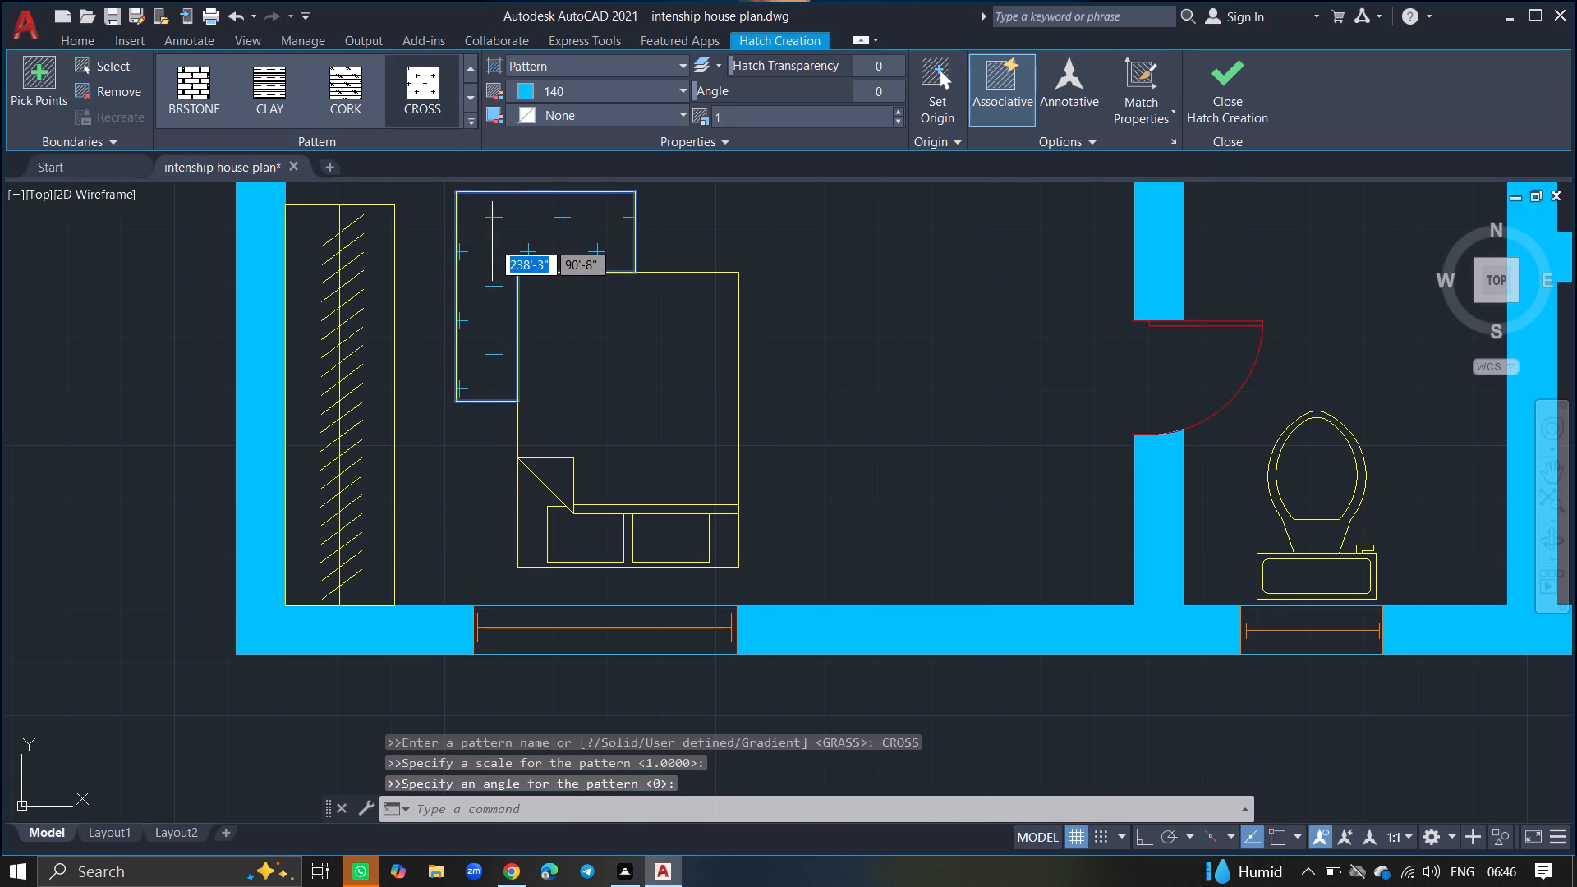
# Set the southwest rug's hatch colour to ByLayer and finish the hatch.
pyautogui.click(602, 90)
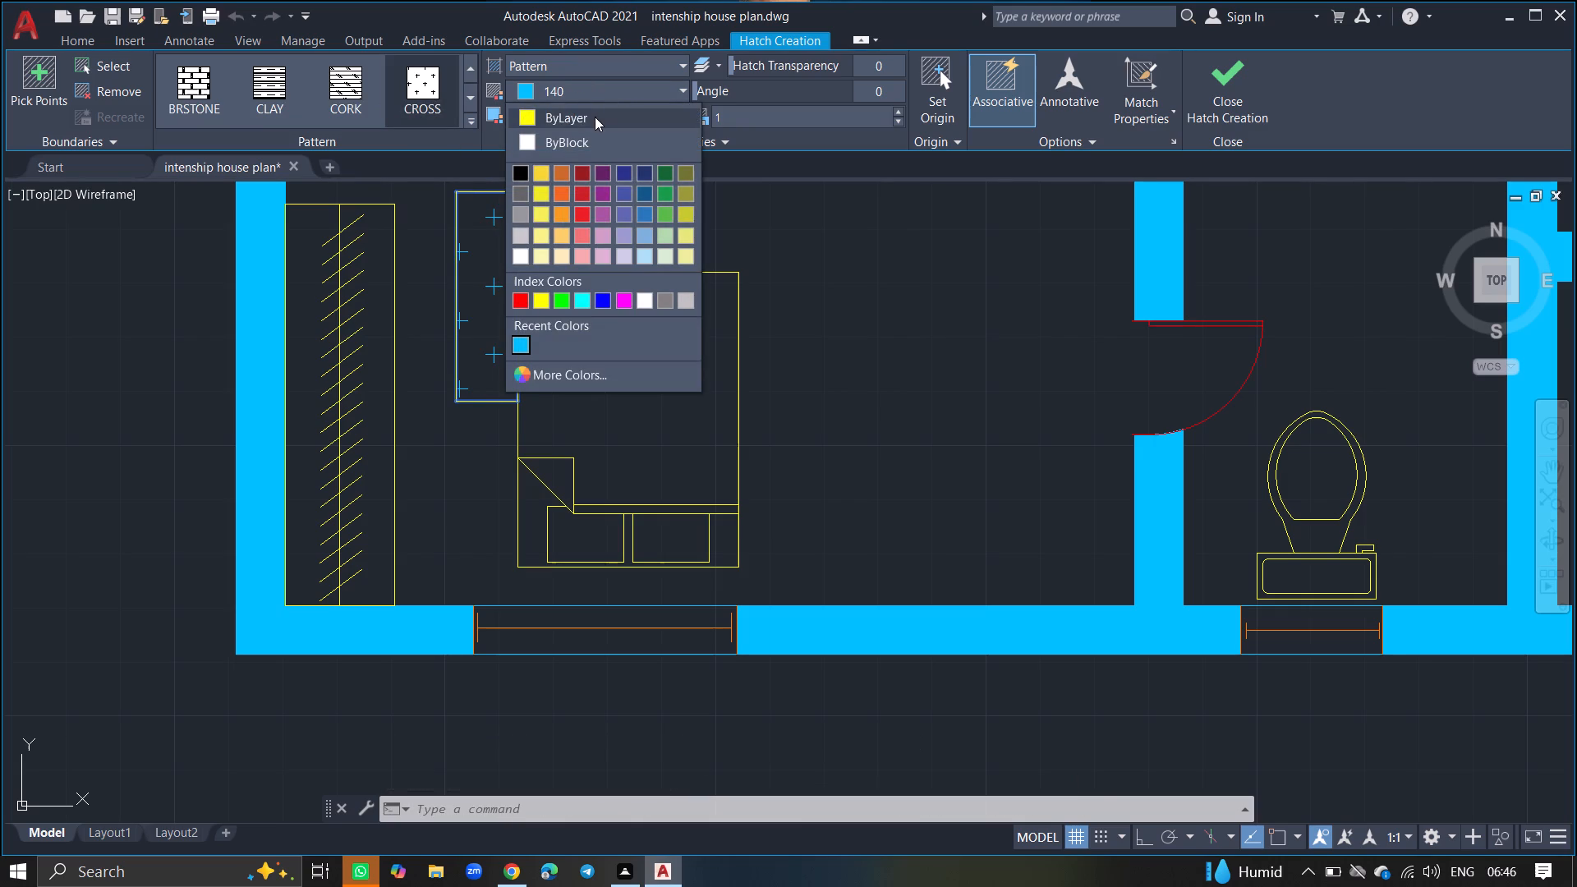
pyautogui.click(595, 117)
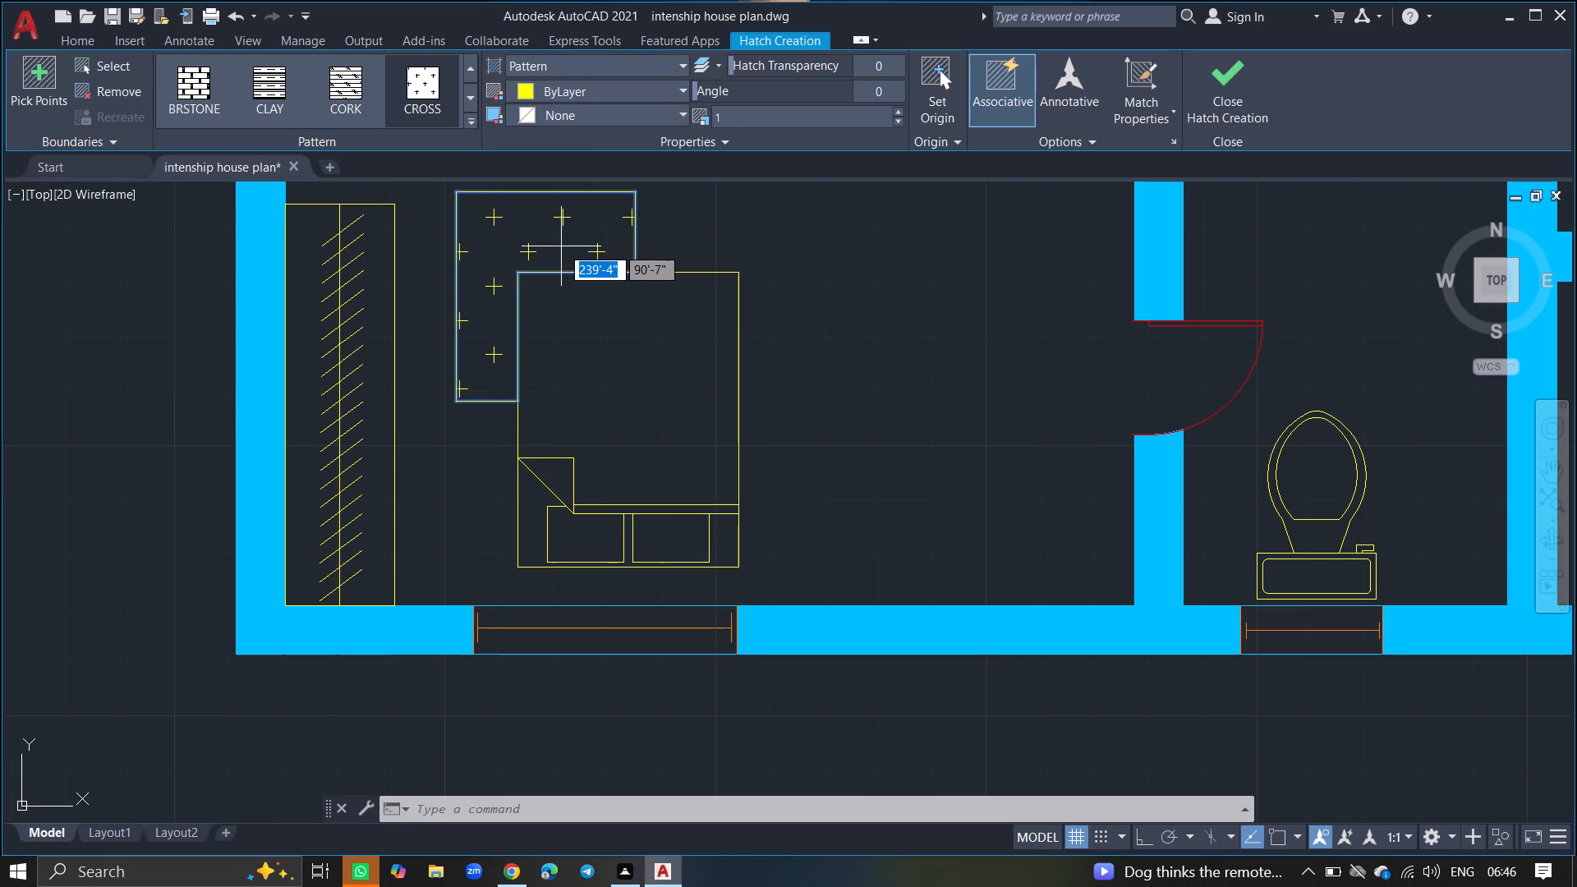
pyautogui.press('Escape')
pyautogui.keyDown('ctrl'); pyautogui.scroll(-7, 561, 246); pyautogui.keyUp('ctrl')
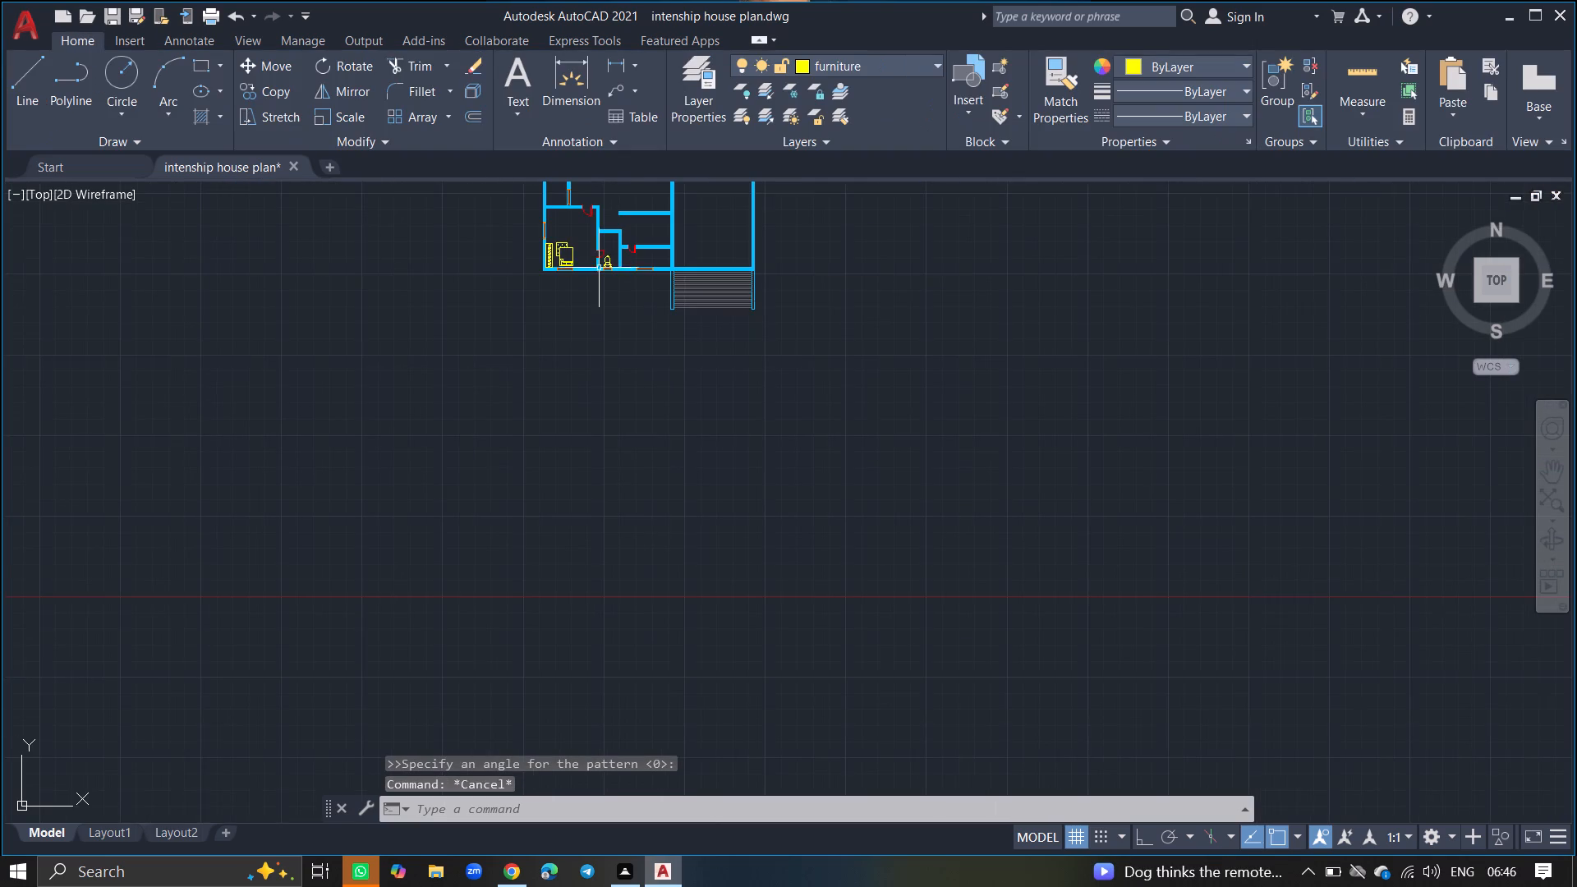
# Save the house plan drawing.
pyautogui.keyDown('ctrl'); pyautogui.scroll(-4, 530, 324); pyautogui.keyUp('ctrl')
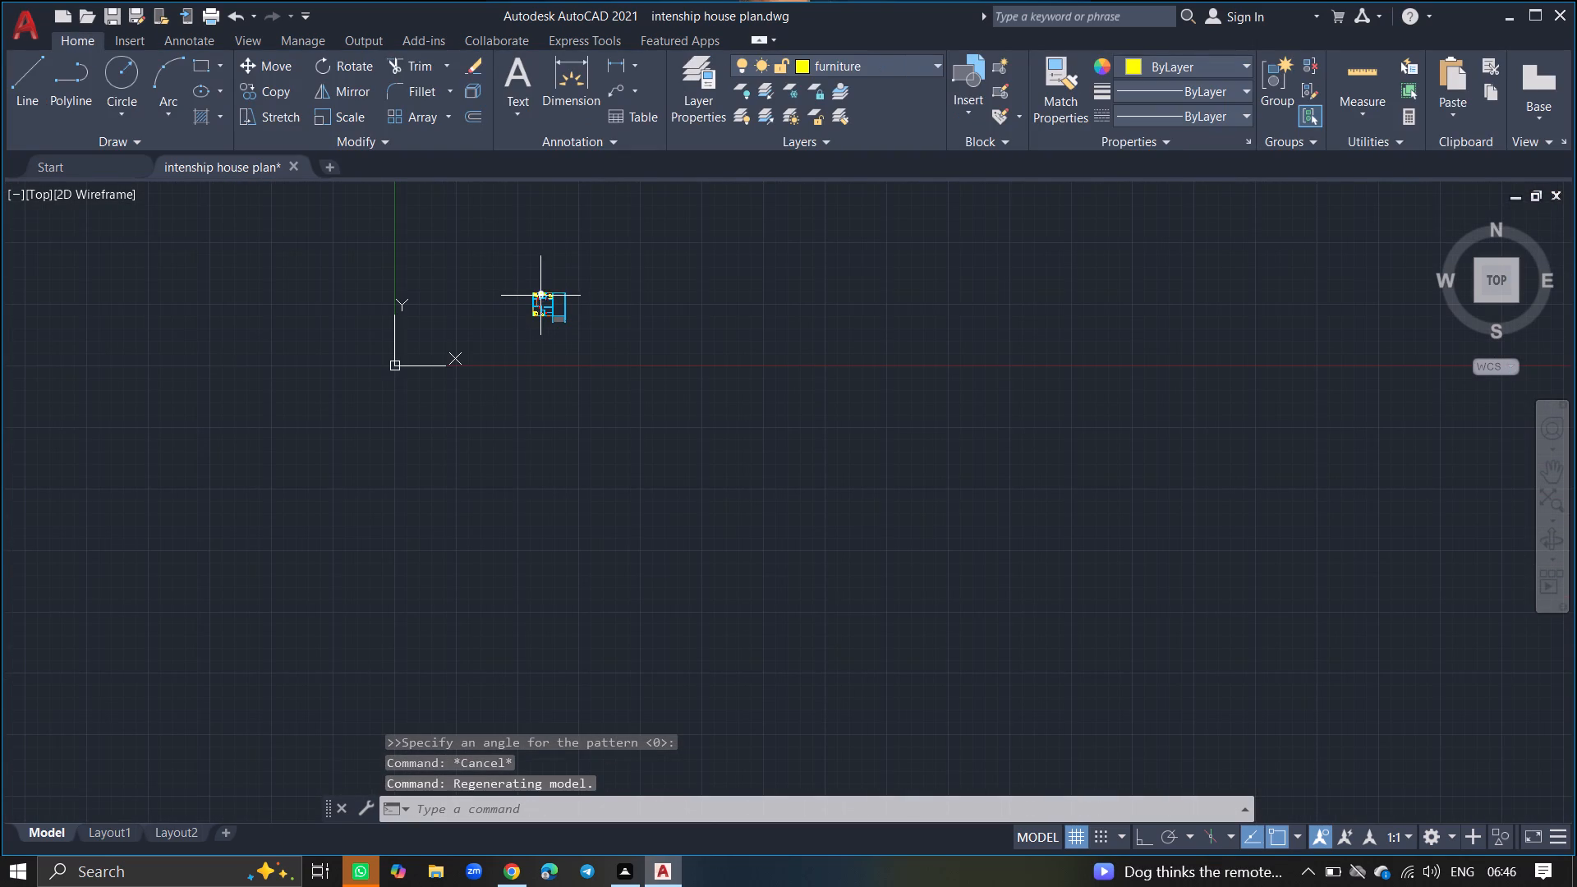
pyautogui.keyDown('ctrl'); pyautogui.scroll(7, 541, 295); pyautogui.keyUp('ctrl')
pyautogui.hotkey('ctrl', 's')
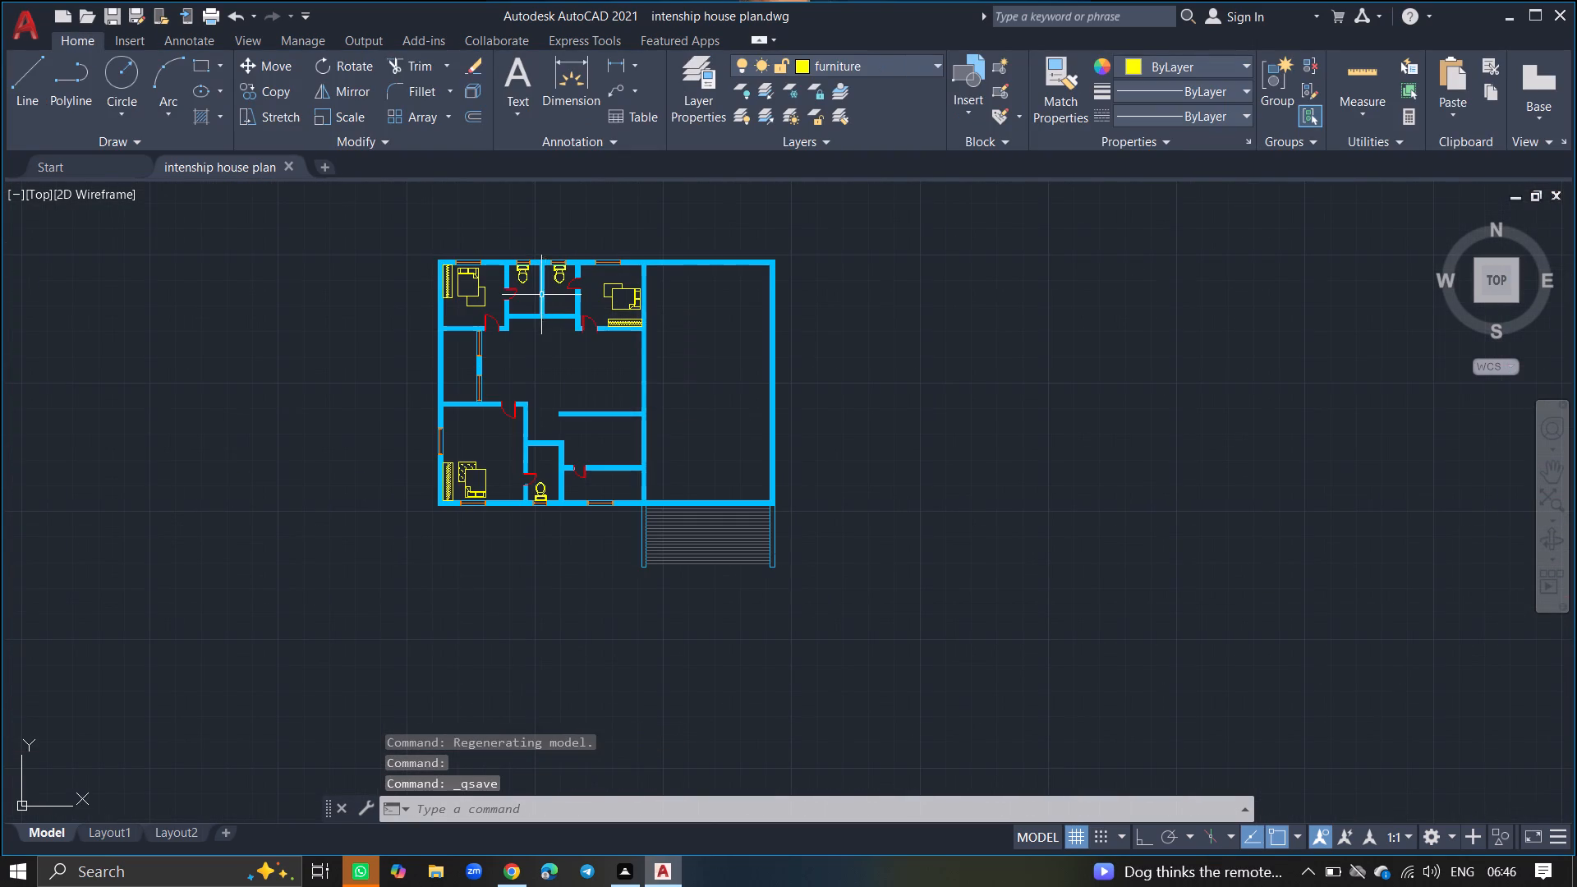
pyautogui.hotkey('ctrl', 's')
# Hatch the exposed rug areas beside the northwest and northeast bedroom beds with the CROSS pattern.
pyautogui.keyDown('ctrl'); pyautogui.scroll(2, 541, 295); pyautogui.keyUp('ctrl')
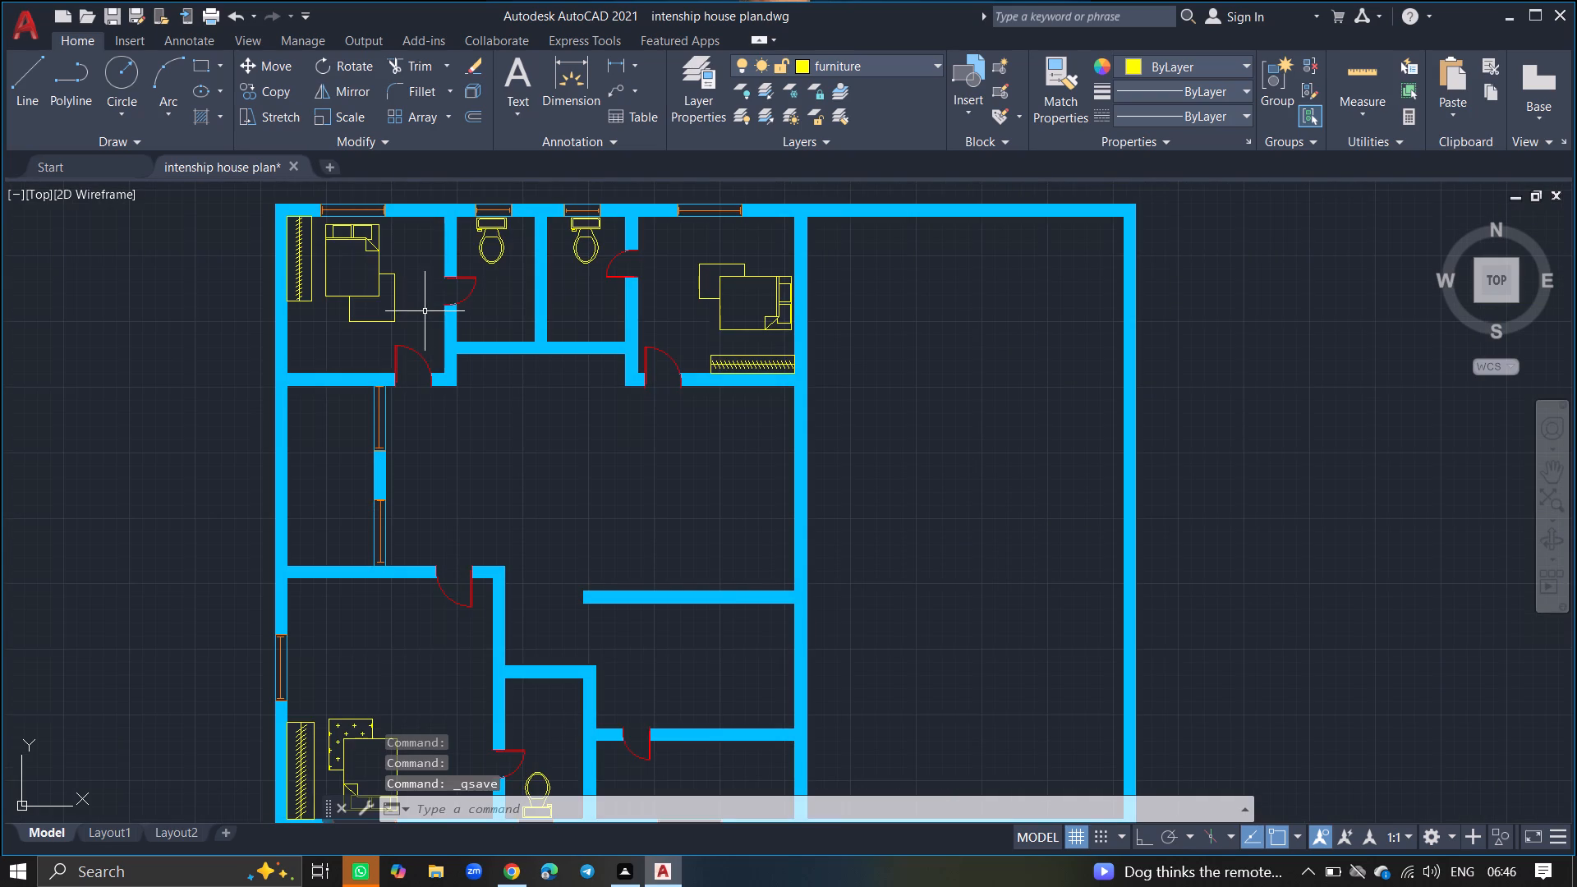
pyautogui.write('hatch')
pyautogui.press('Return')
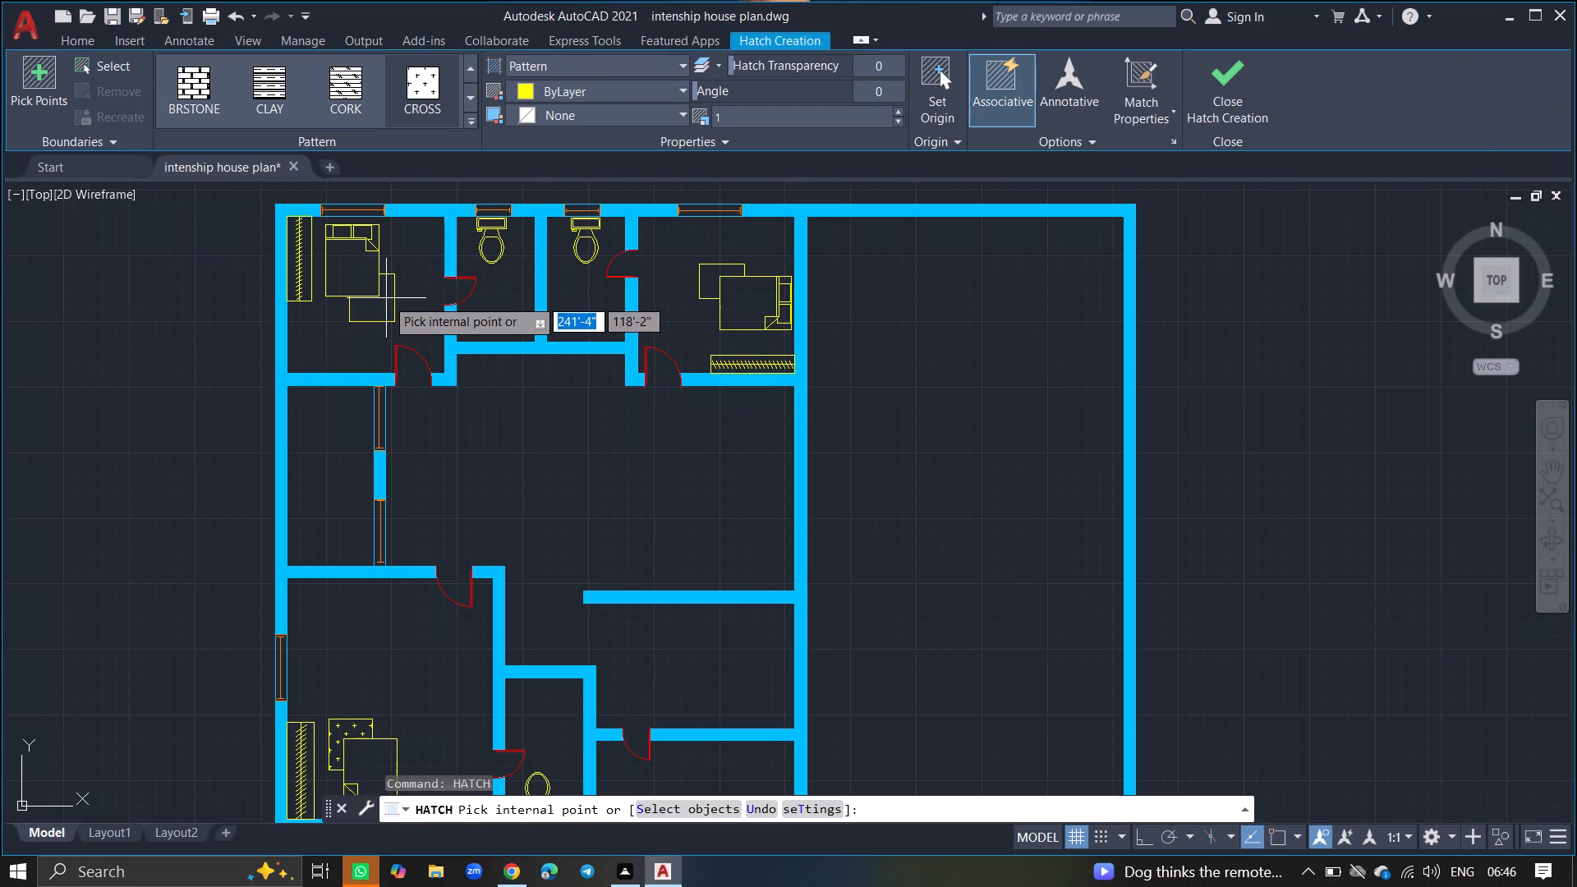
pyautogui.click(386, 298)
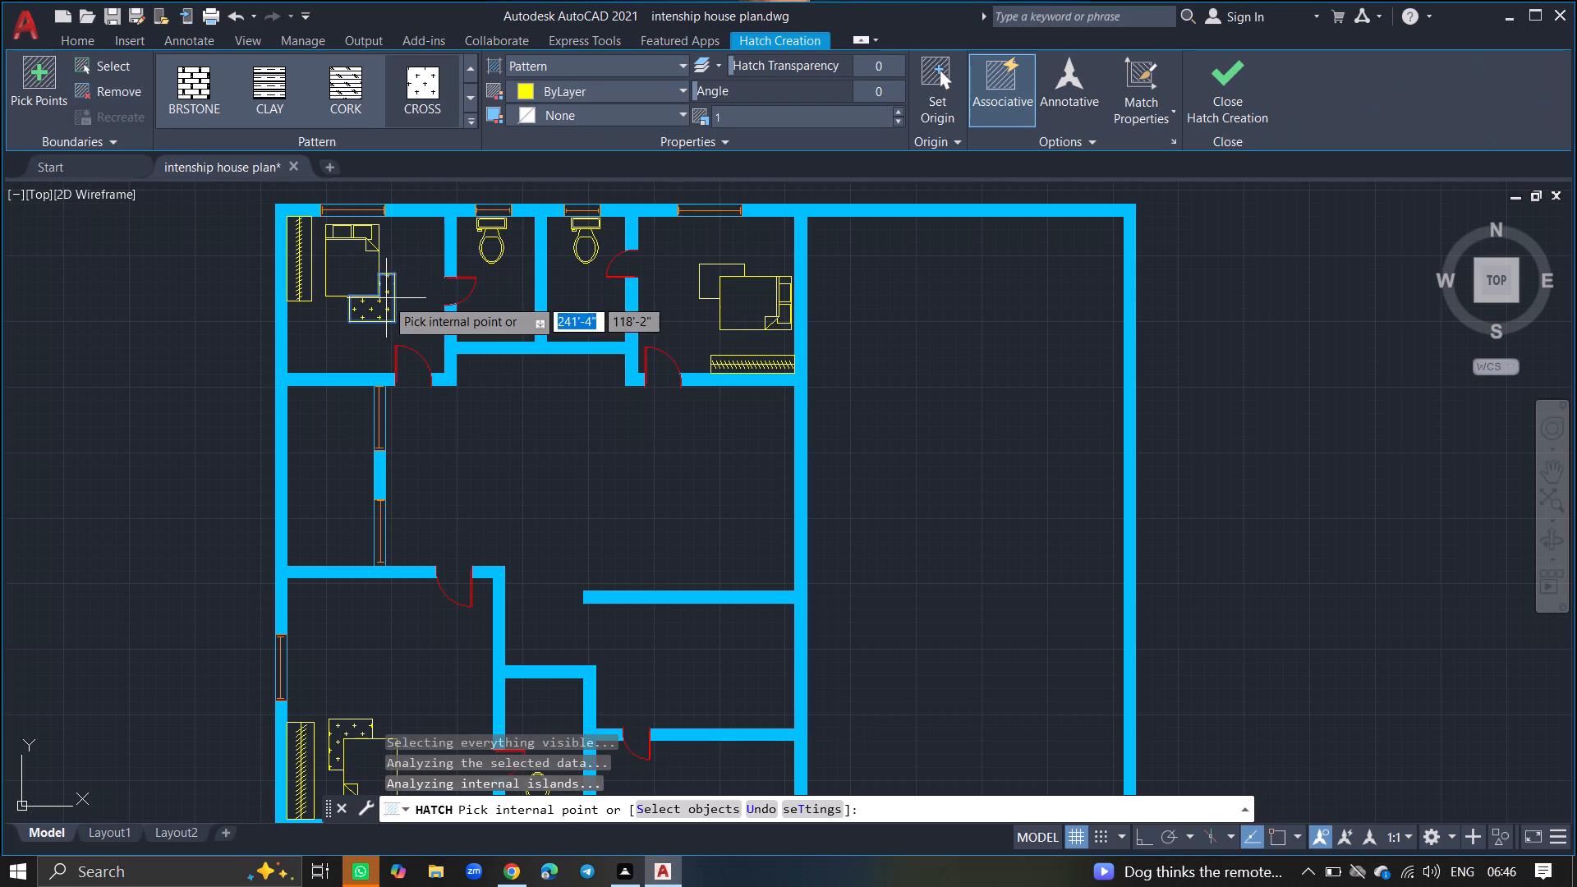
pyautogui.click(718, 280)
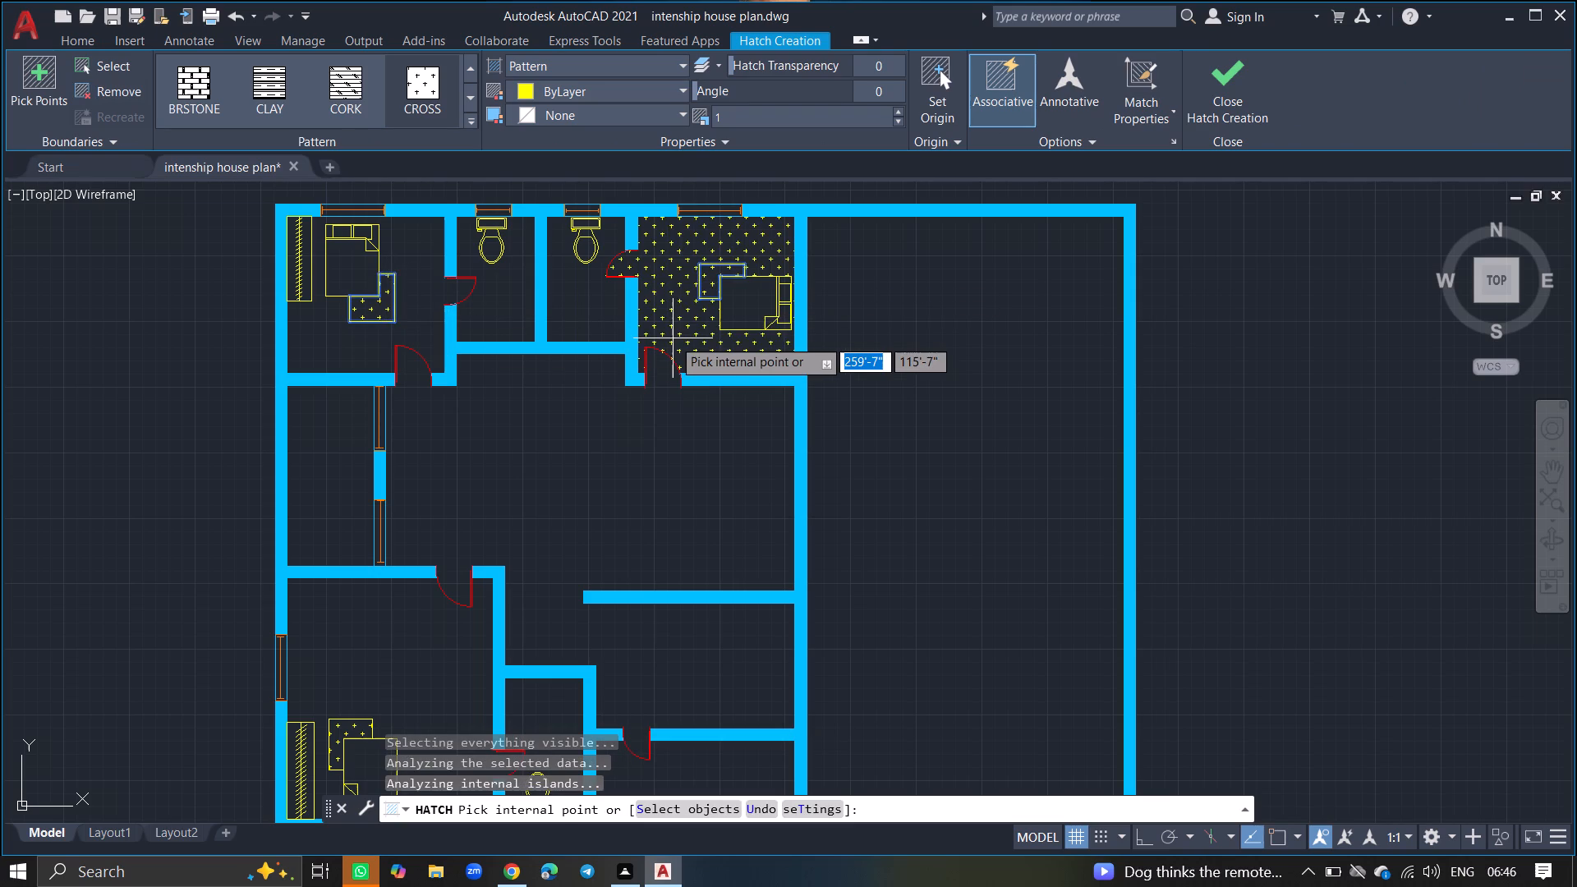
pyautogui.press('Return')
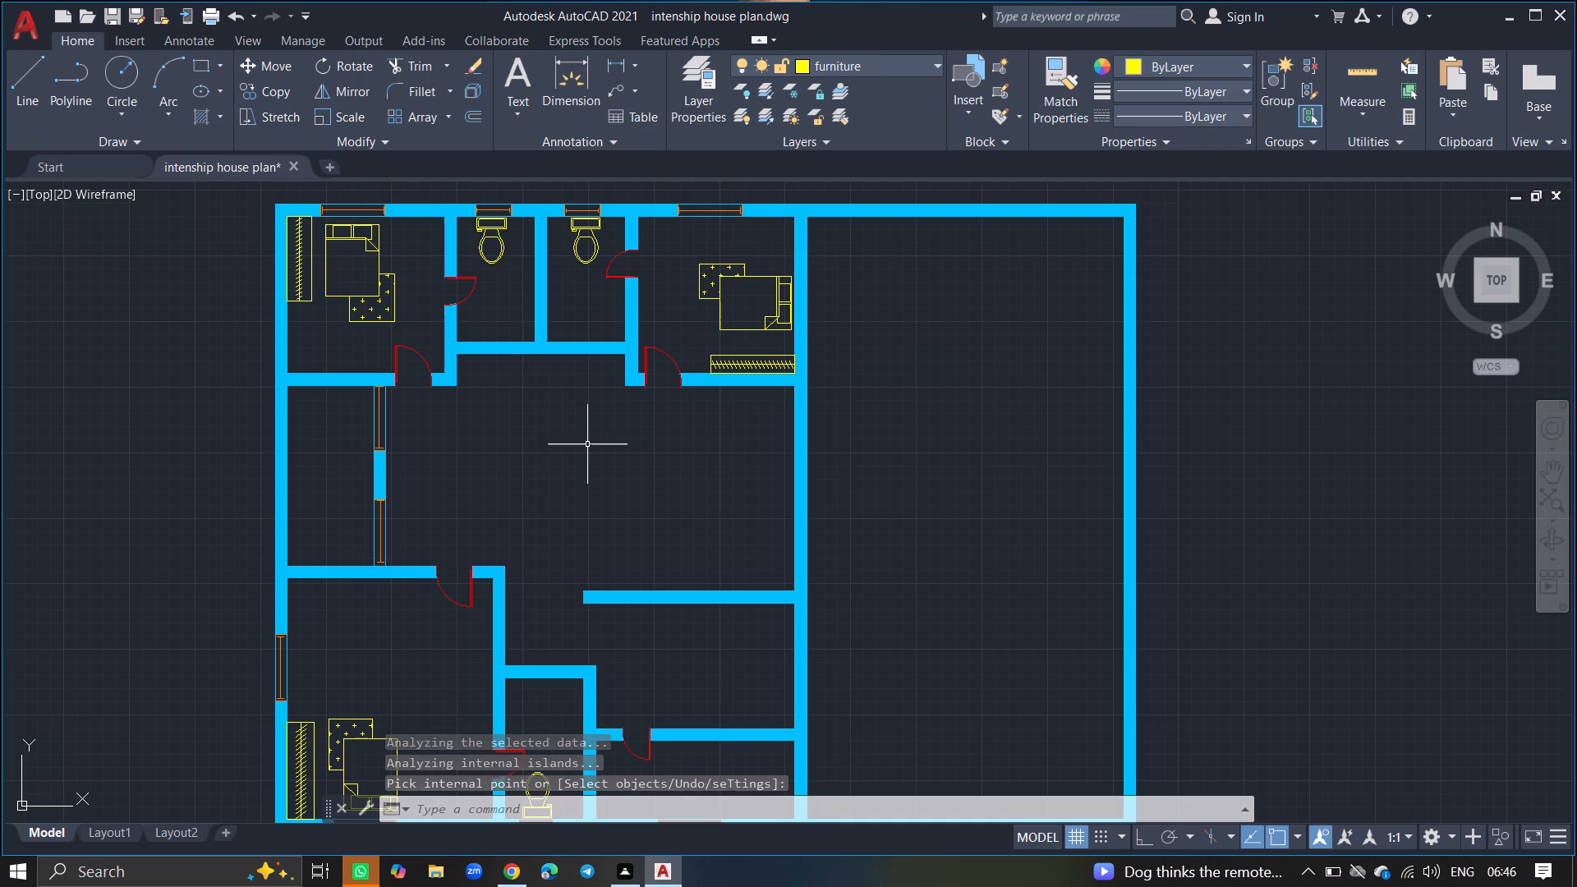
# Insert the Chair - Desk block from the DesignCenter's Home - Space Planner blocks over the large east room, and close the DesignCenter.
pyautogui.hotkey('ctrl', '2')
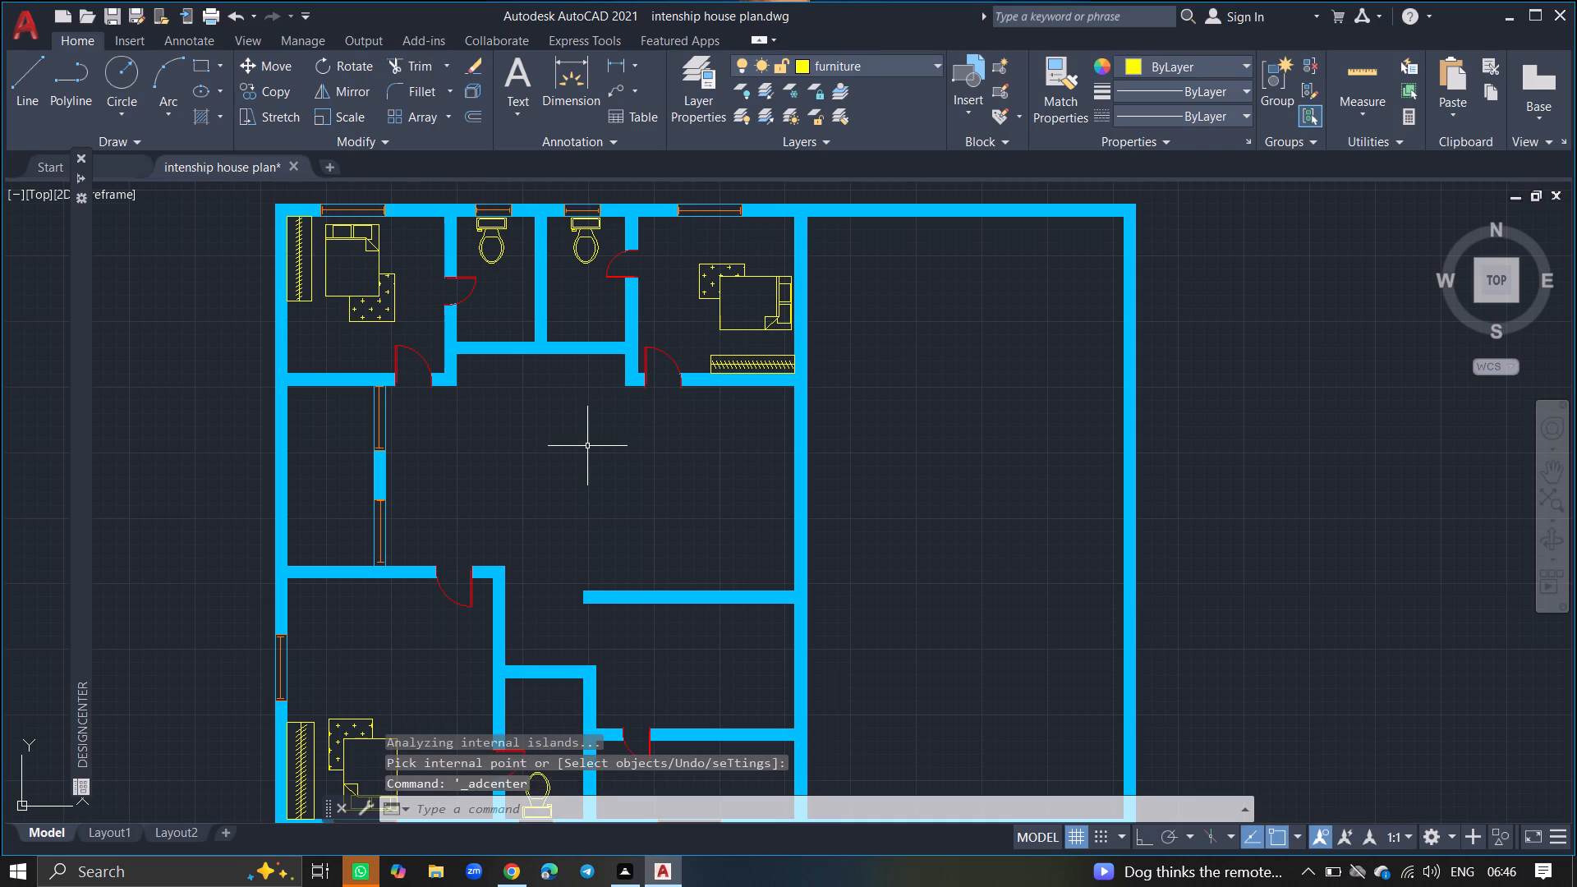
pyautogui.click(80, 178)
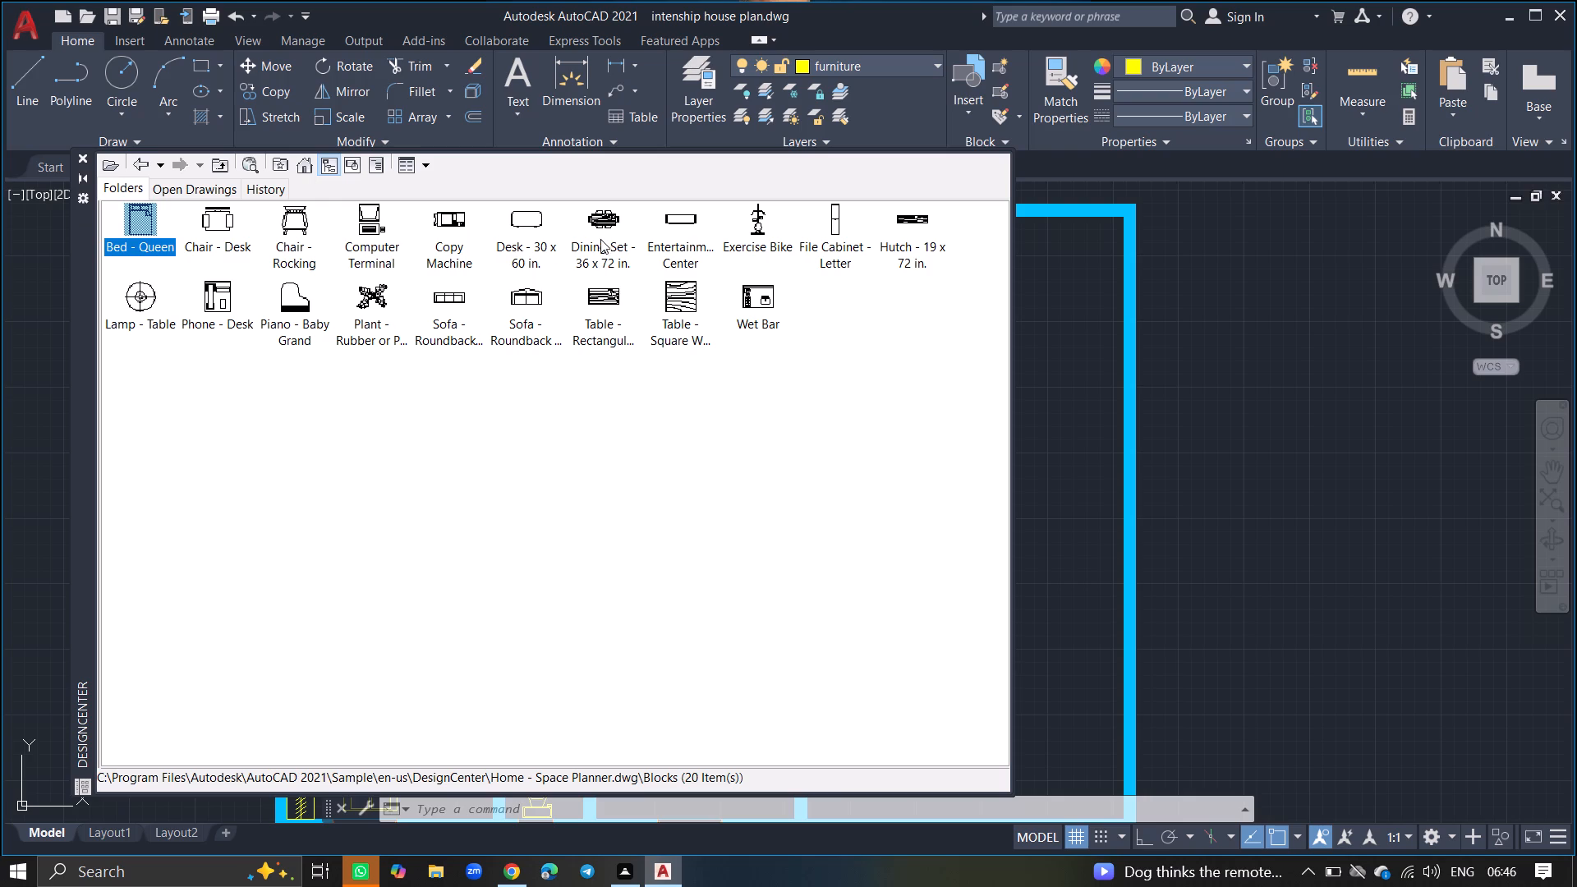
pyautogui.click(209, 237)
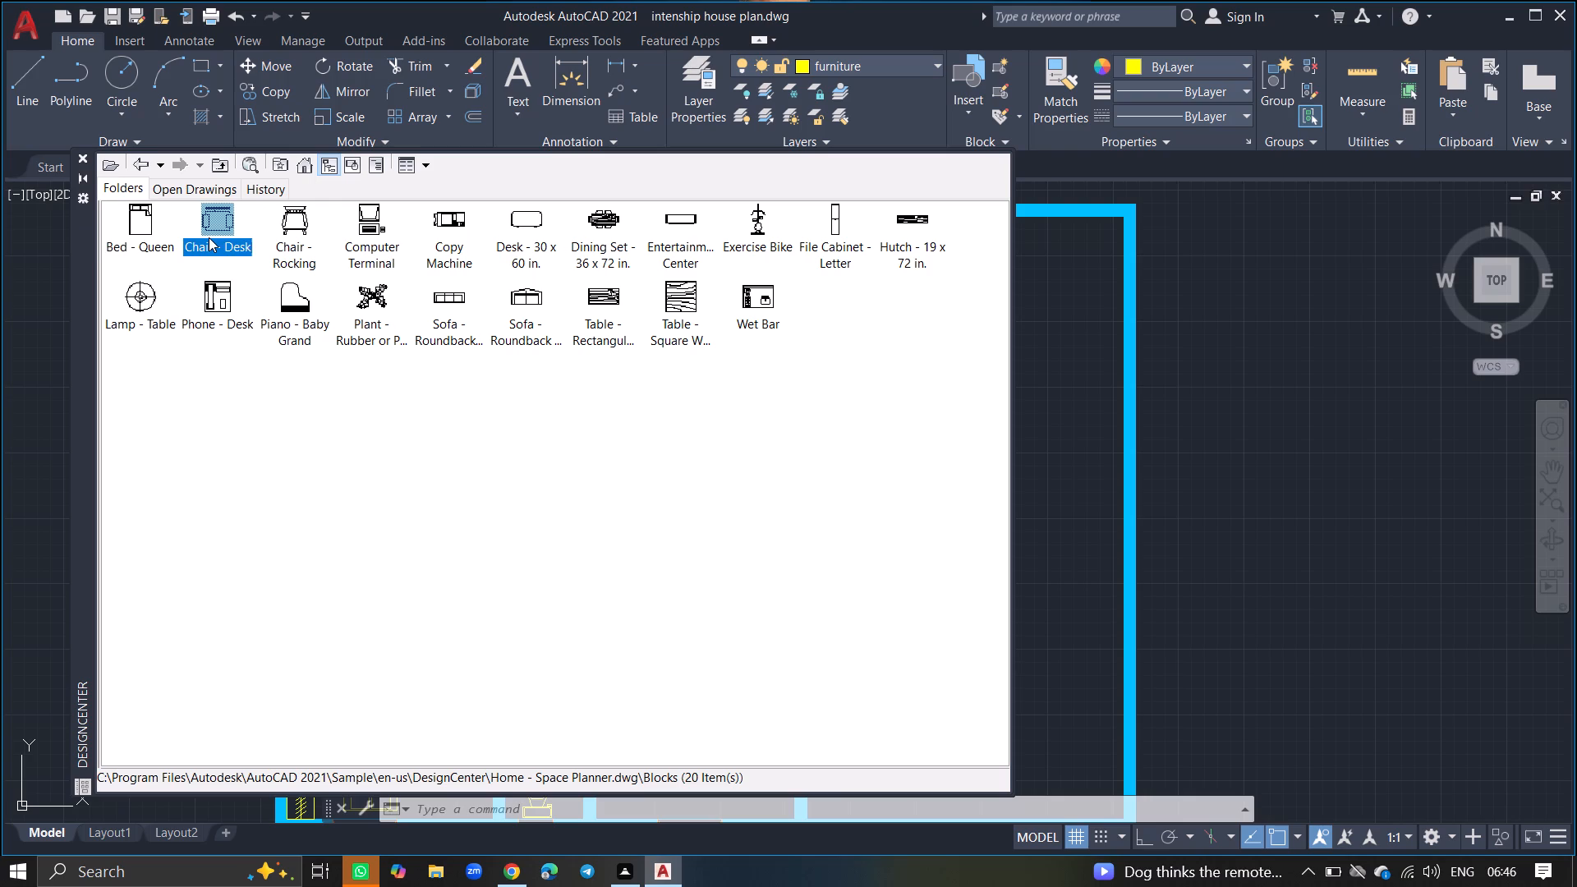
pyautogui.moveTo(209, 237); pyautogui.dragTo(1117, 370)
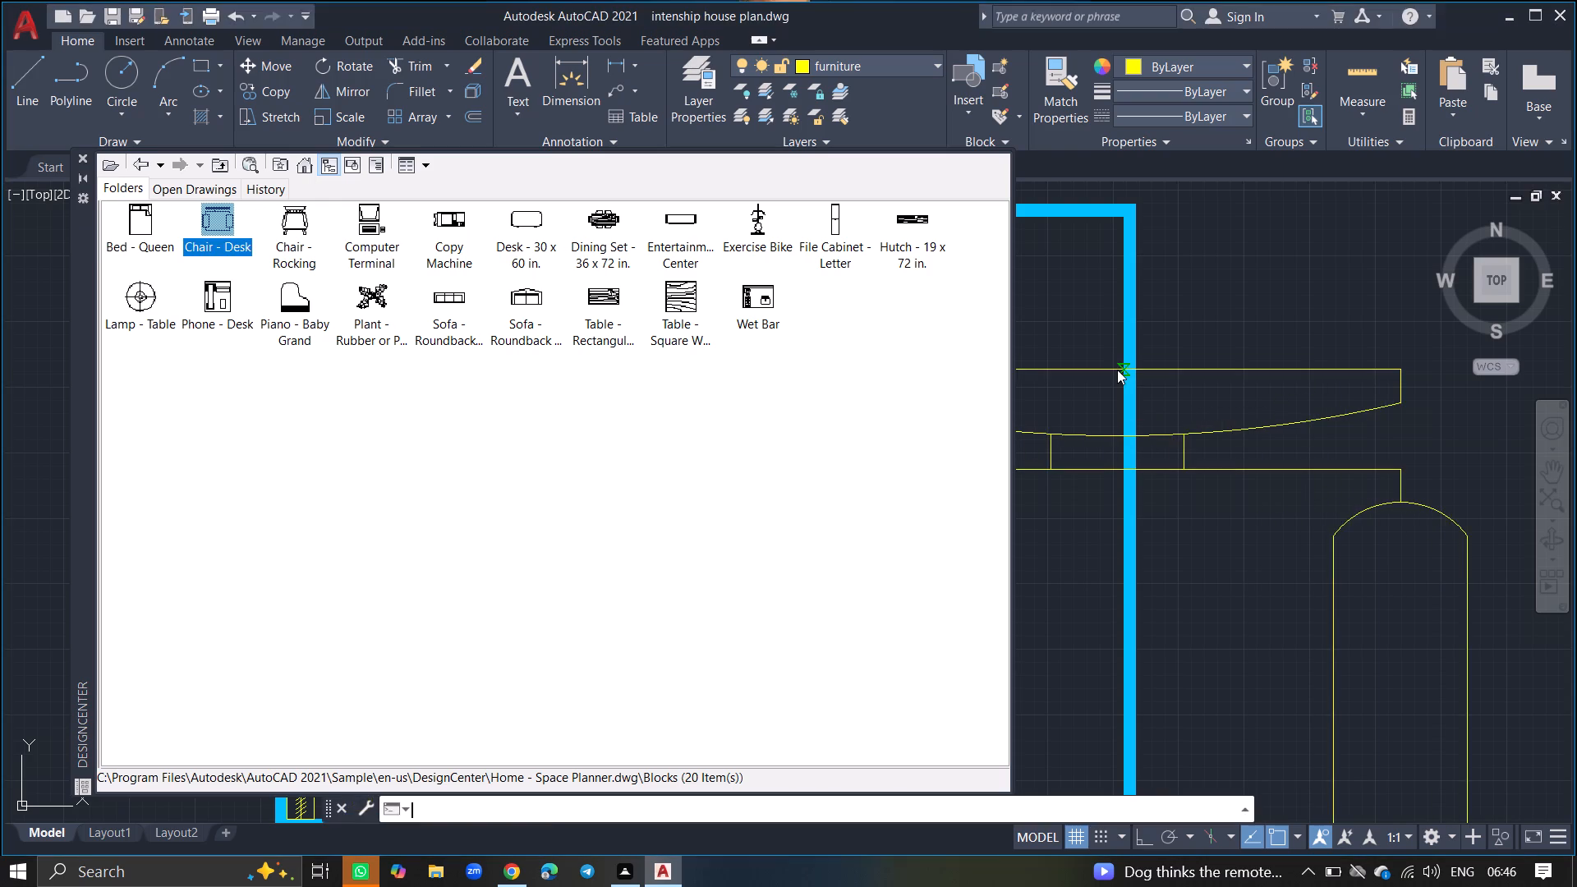
pyautogui.click(85, 160)
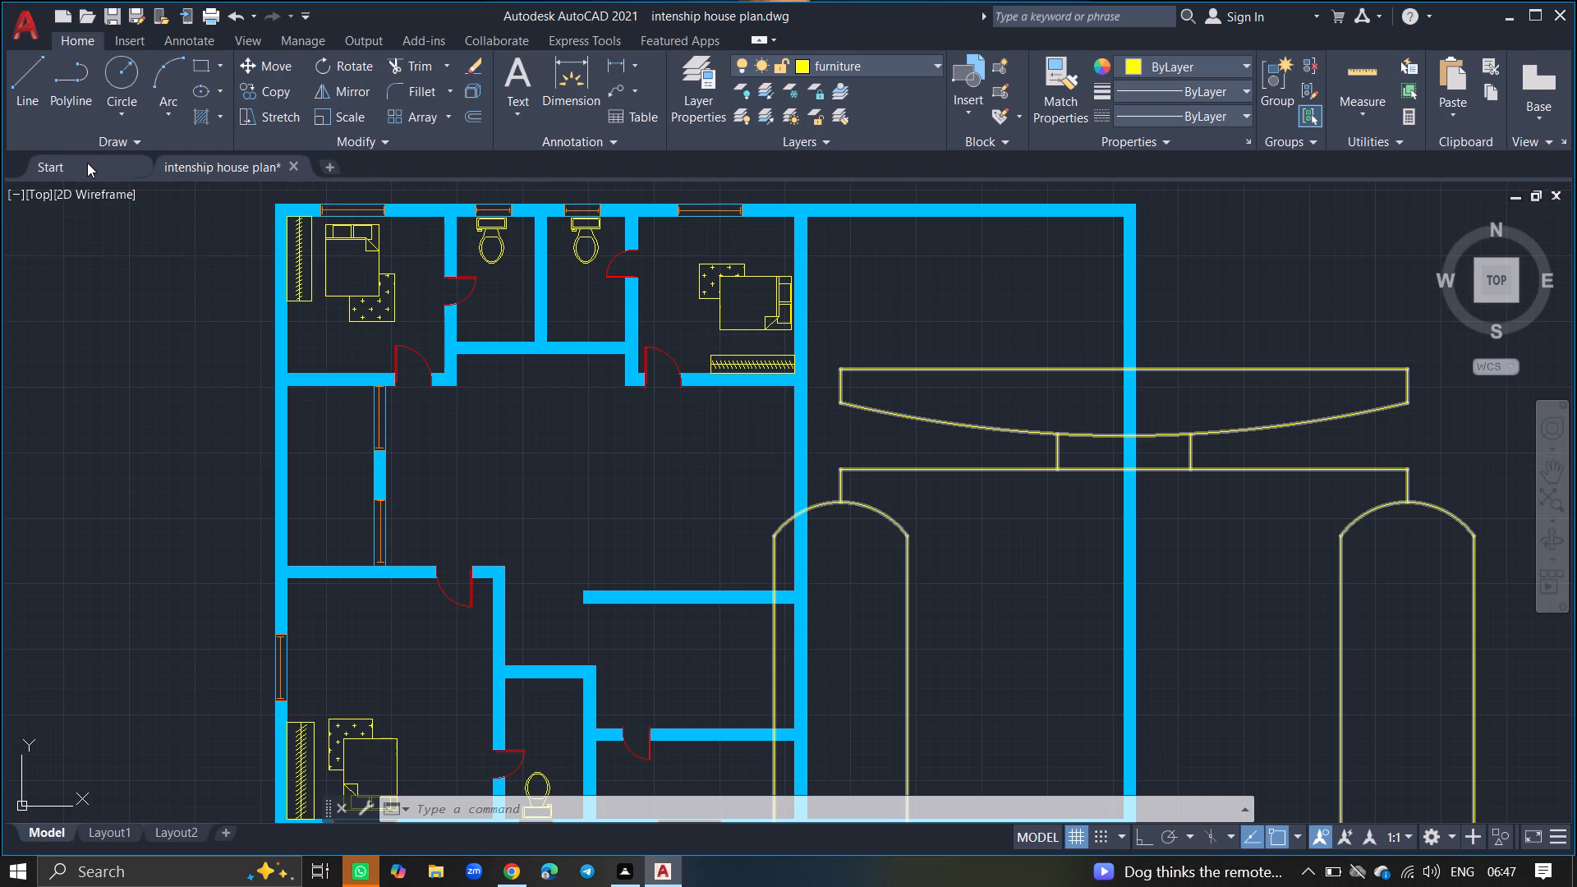
# Scale the oversized desk chair down freehand to about a tenth of its size, using its backrest as the base point.
pyautogui.keyDown('ctrl'); pyautogui.scroll(-4, 321, 309); pyautogui.keyUp('ctrl')
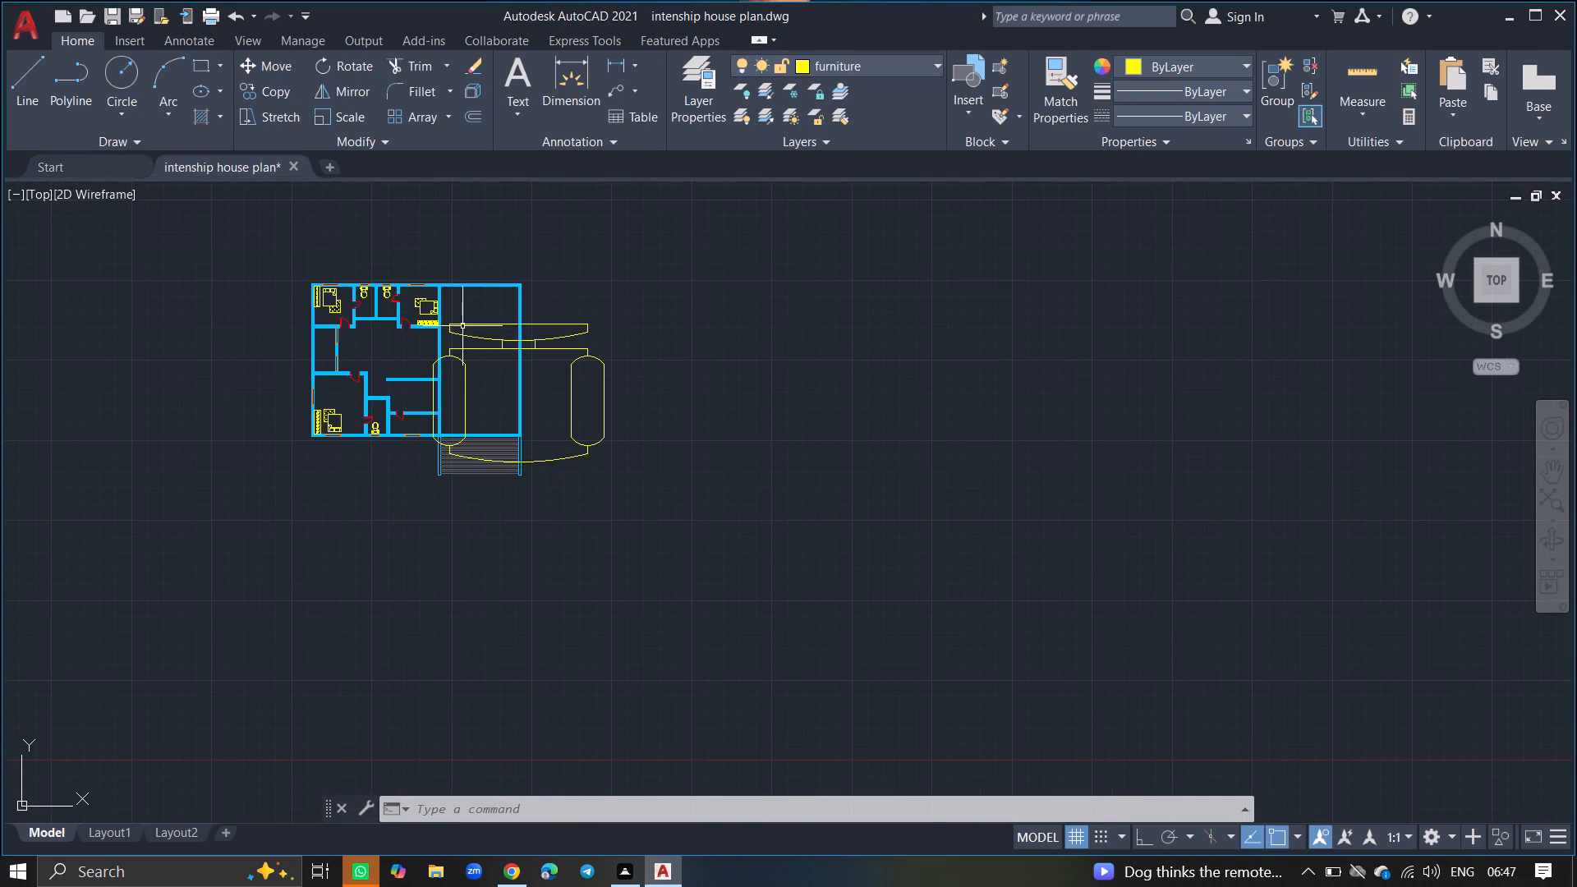
pyautogui.click(469, 324)
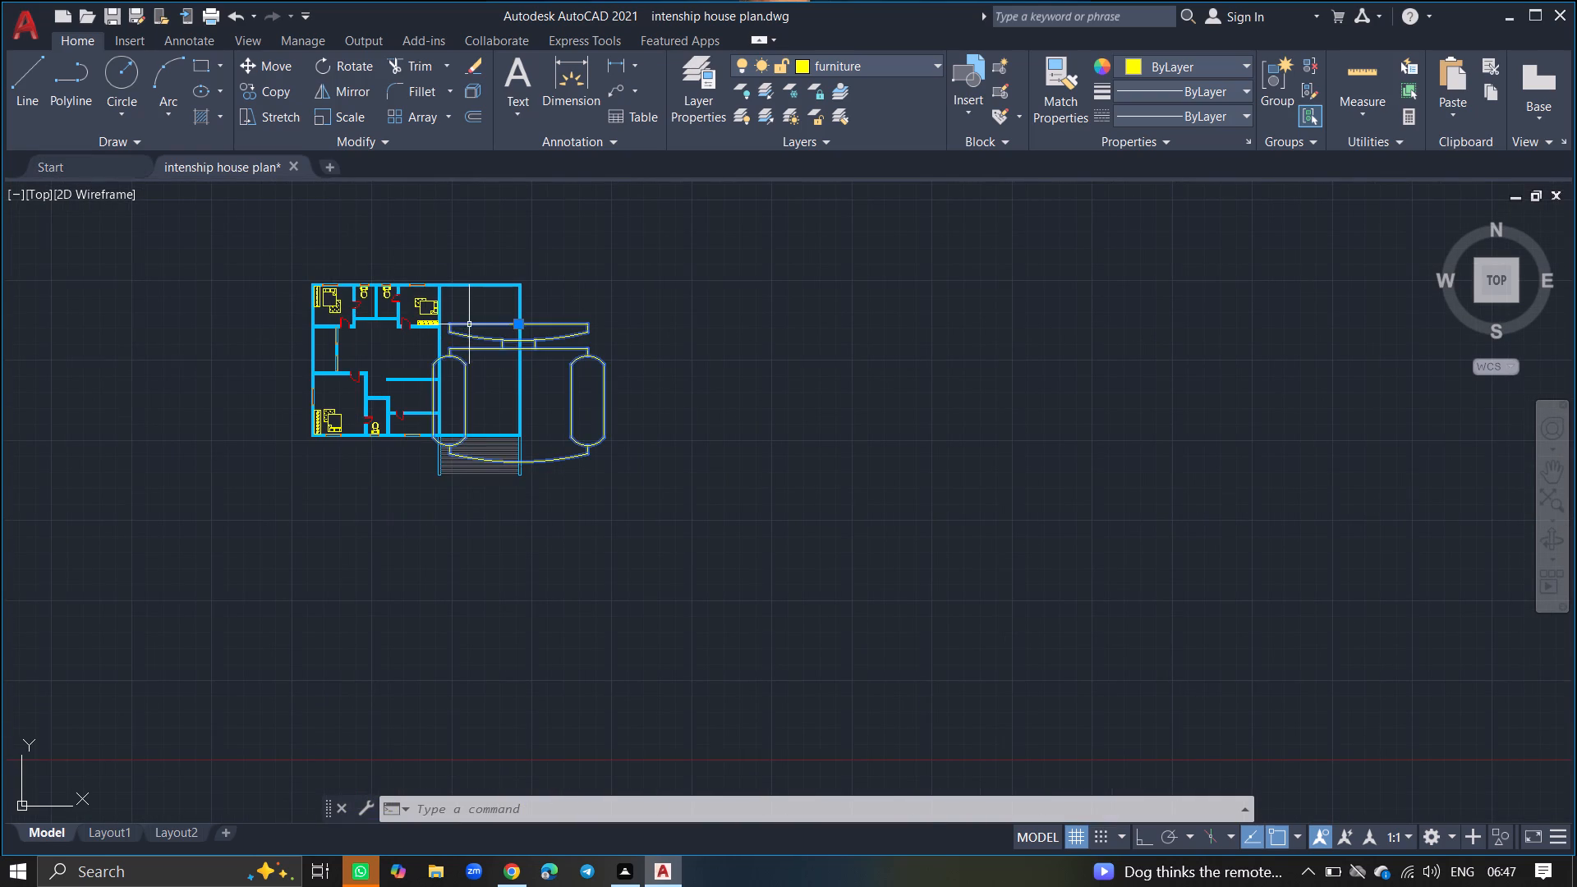
pyautogui.write('sc')
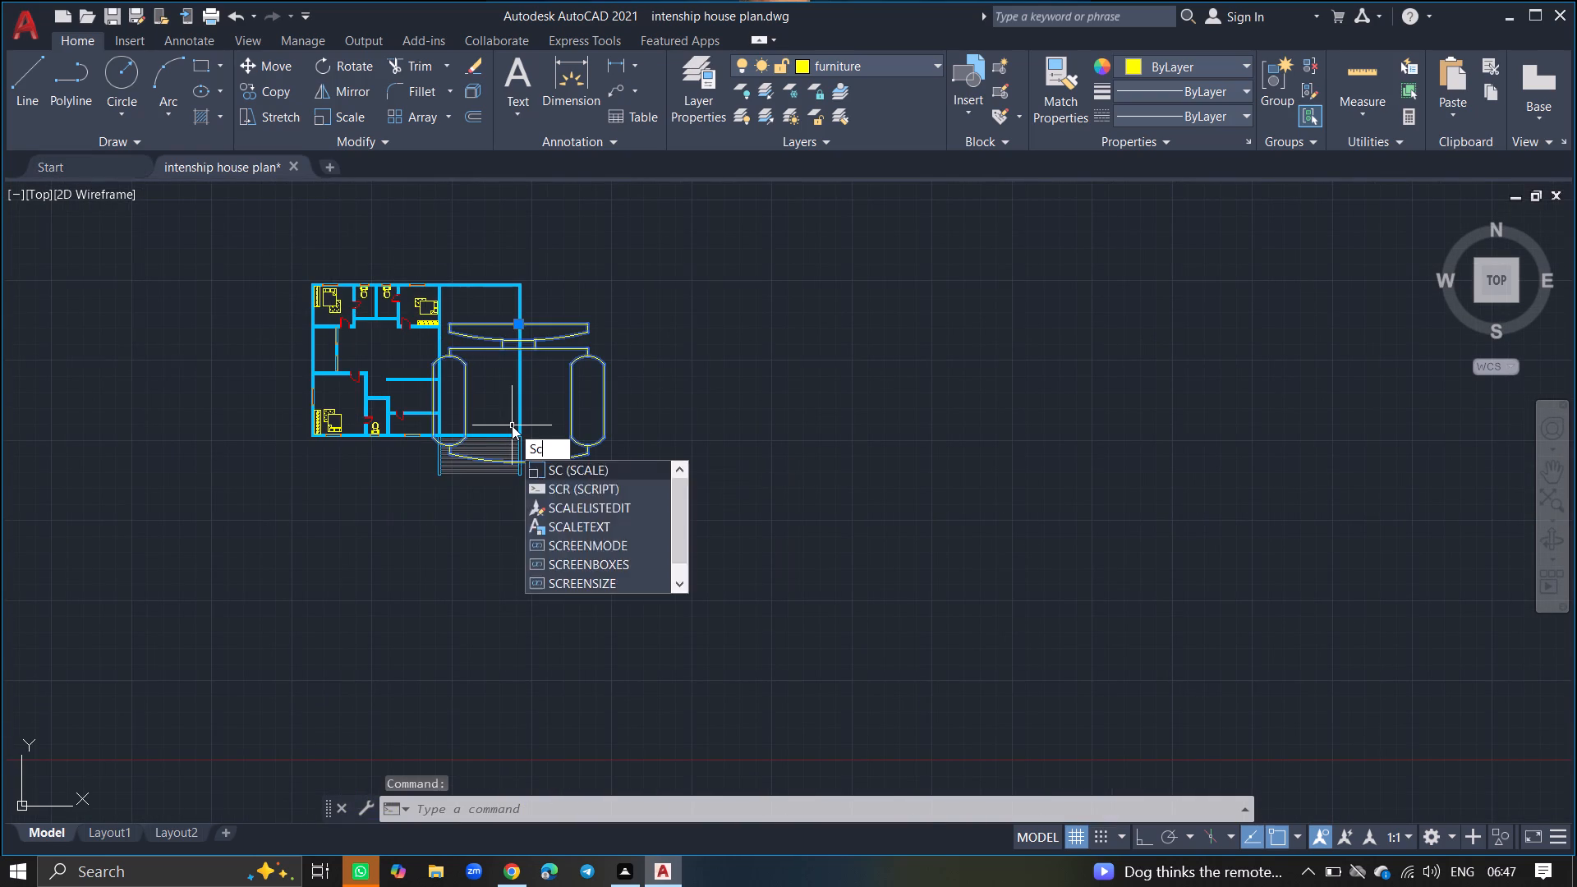
pyautogui.press('Return')
pyautogui.keyDown('ctrl'); pyautogui.scroll(3, 512, 425); pyautogui.keyUp('ctrl')
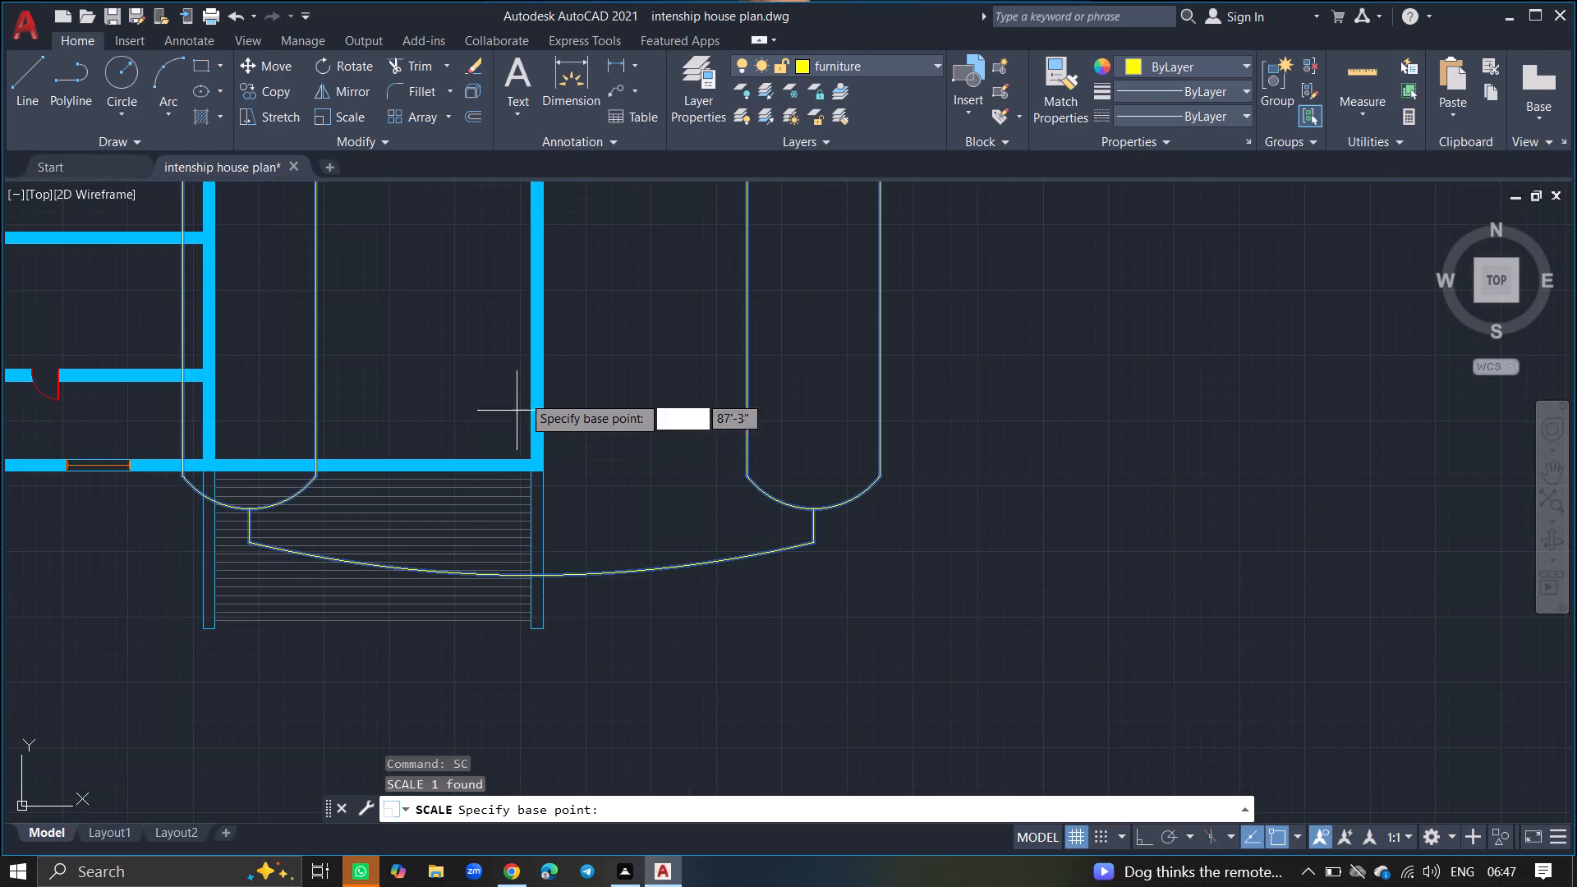
pyautogui.keyDown('ctrl'); pyautogui.scroll(-4, 532, 365); pyautogui.keyUp('ctrl')
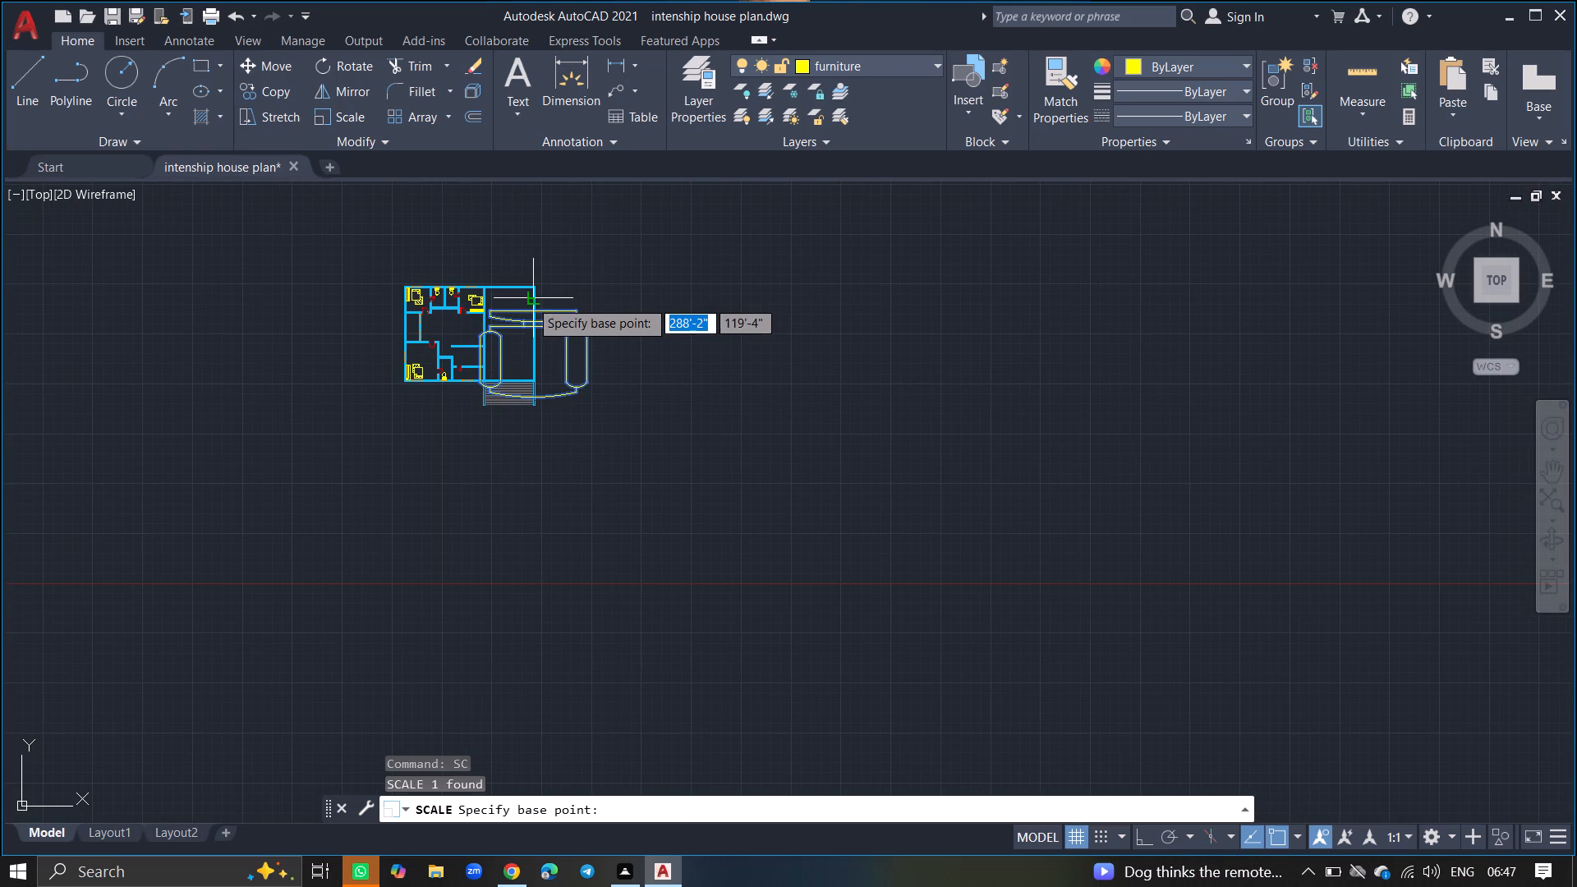
pyautogui.click(530, 313)
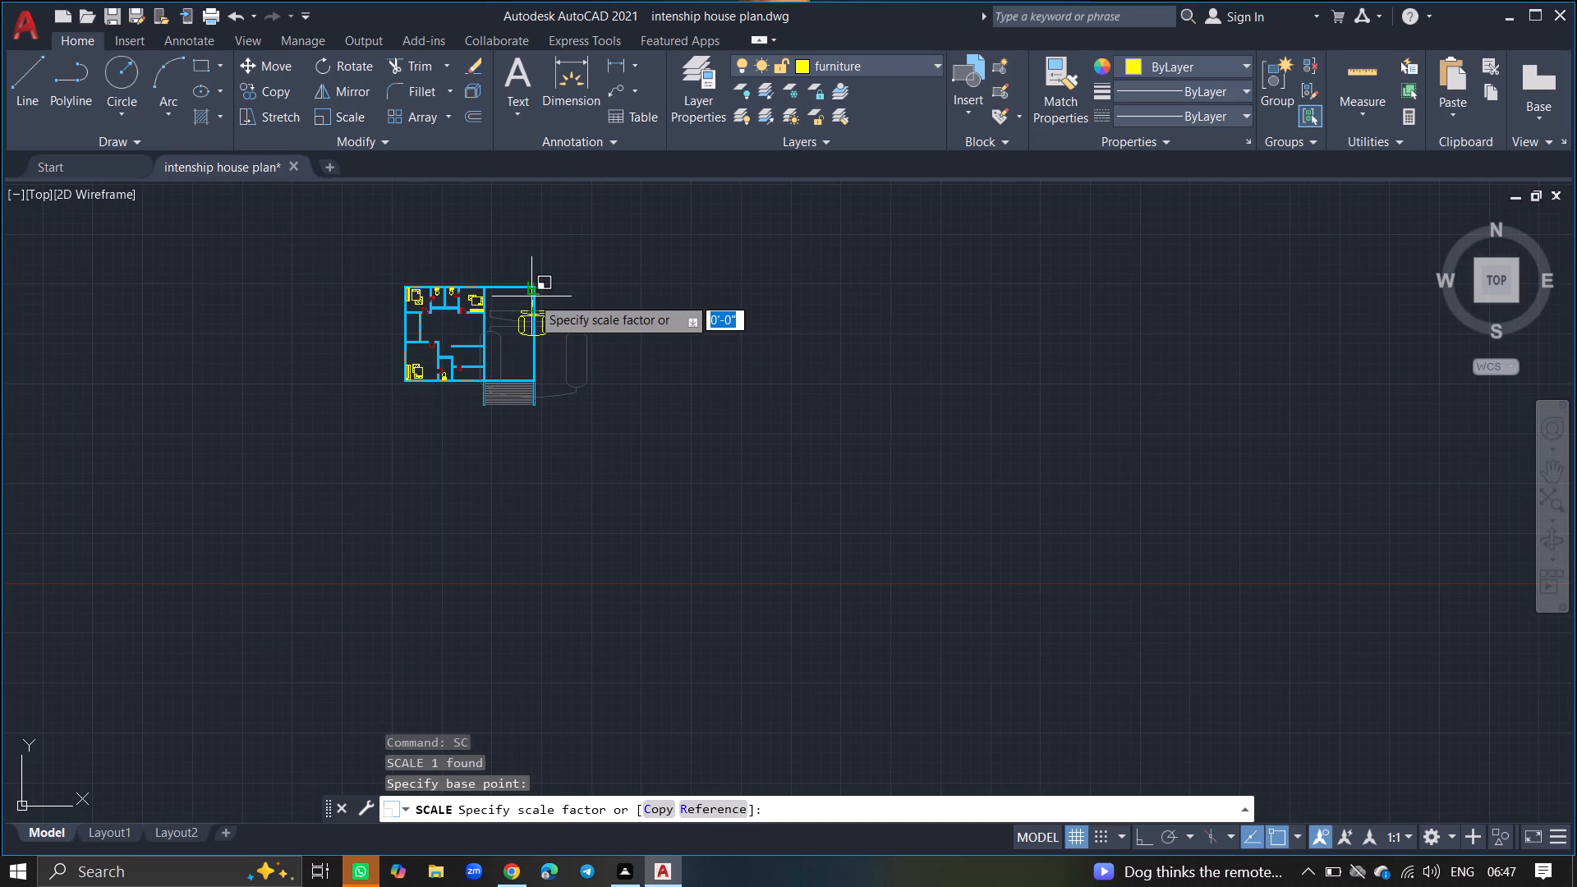
pyautogui.keyDown('ctrl'); pyautogui.scroll(5, 531, 296); pyautogui.keyUp('ctrl')
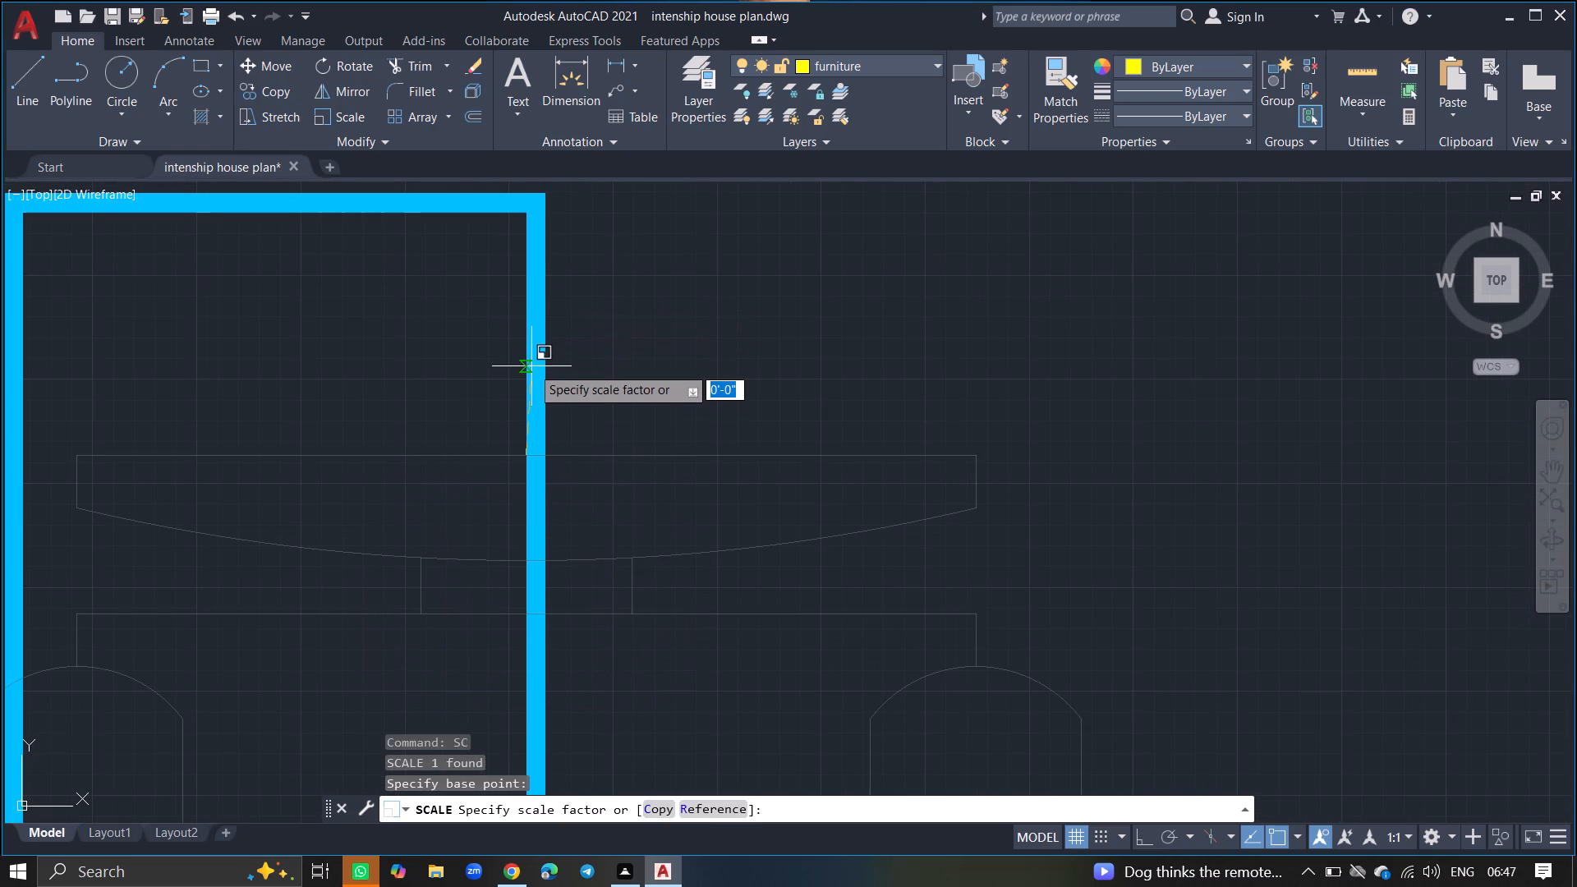
pyautogui.click(531, 405)
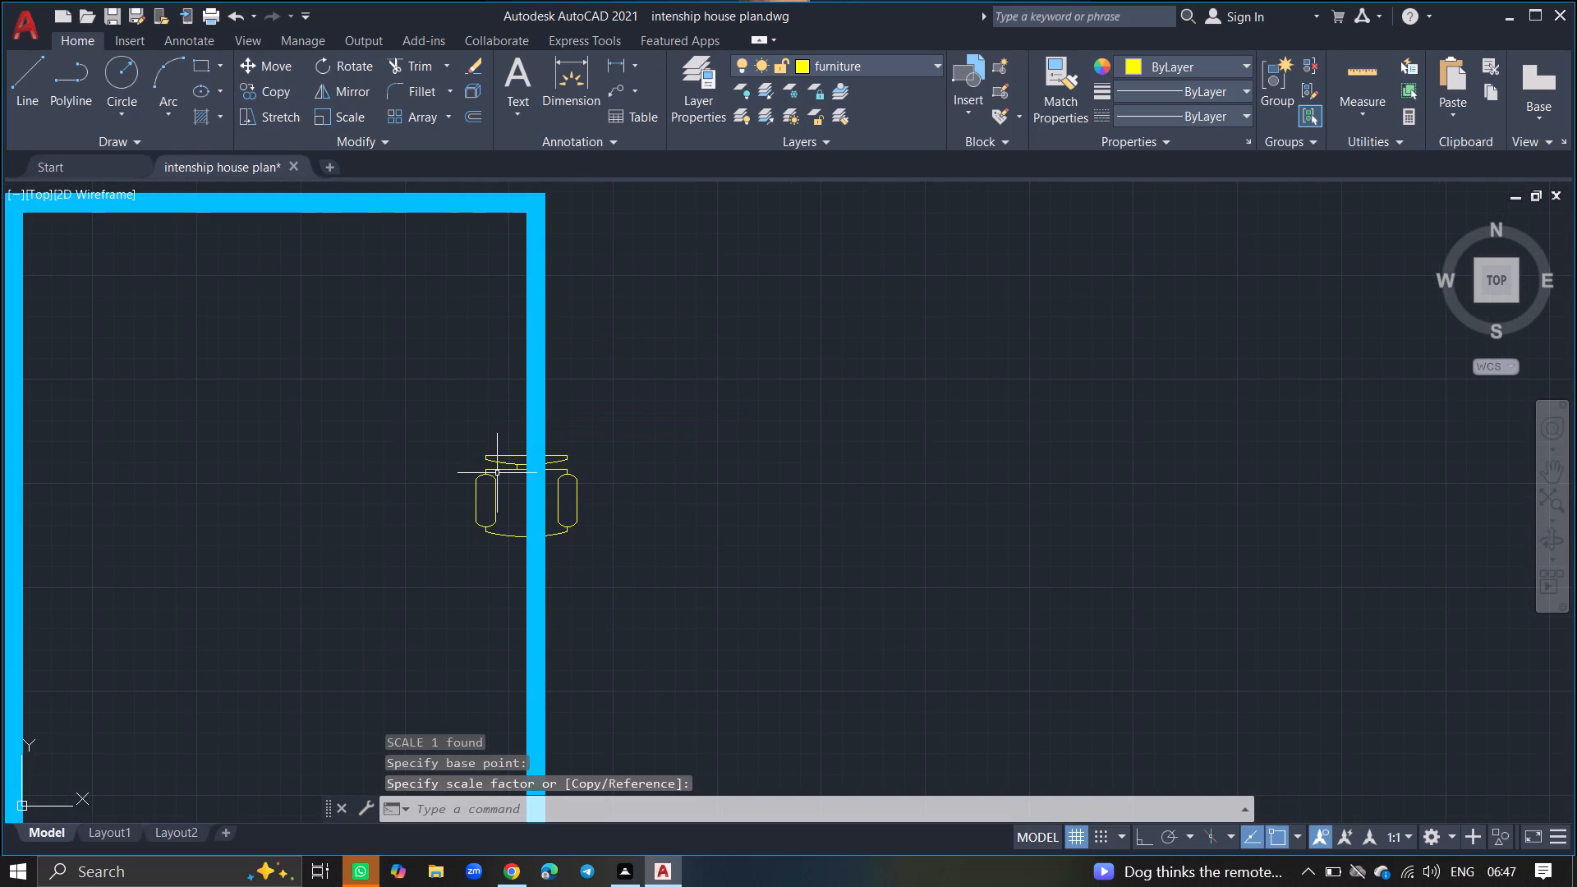
# Move the desk chair into the narrow west room below the northwest bedroom, between the outer wall and the windowed partition.
pyautogui.moveTo(491, 476); pyautogui.dragTo(407, 498)
pyautogui.write('move')
pyautogui.press('Return')
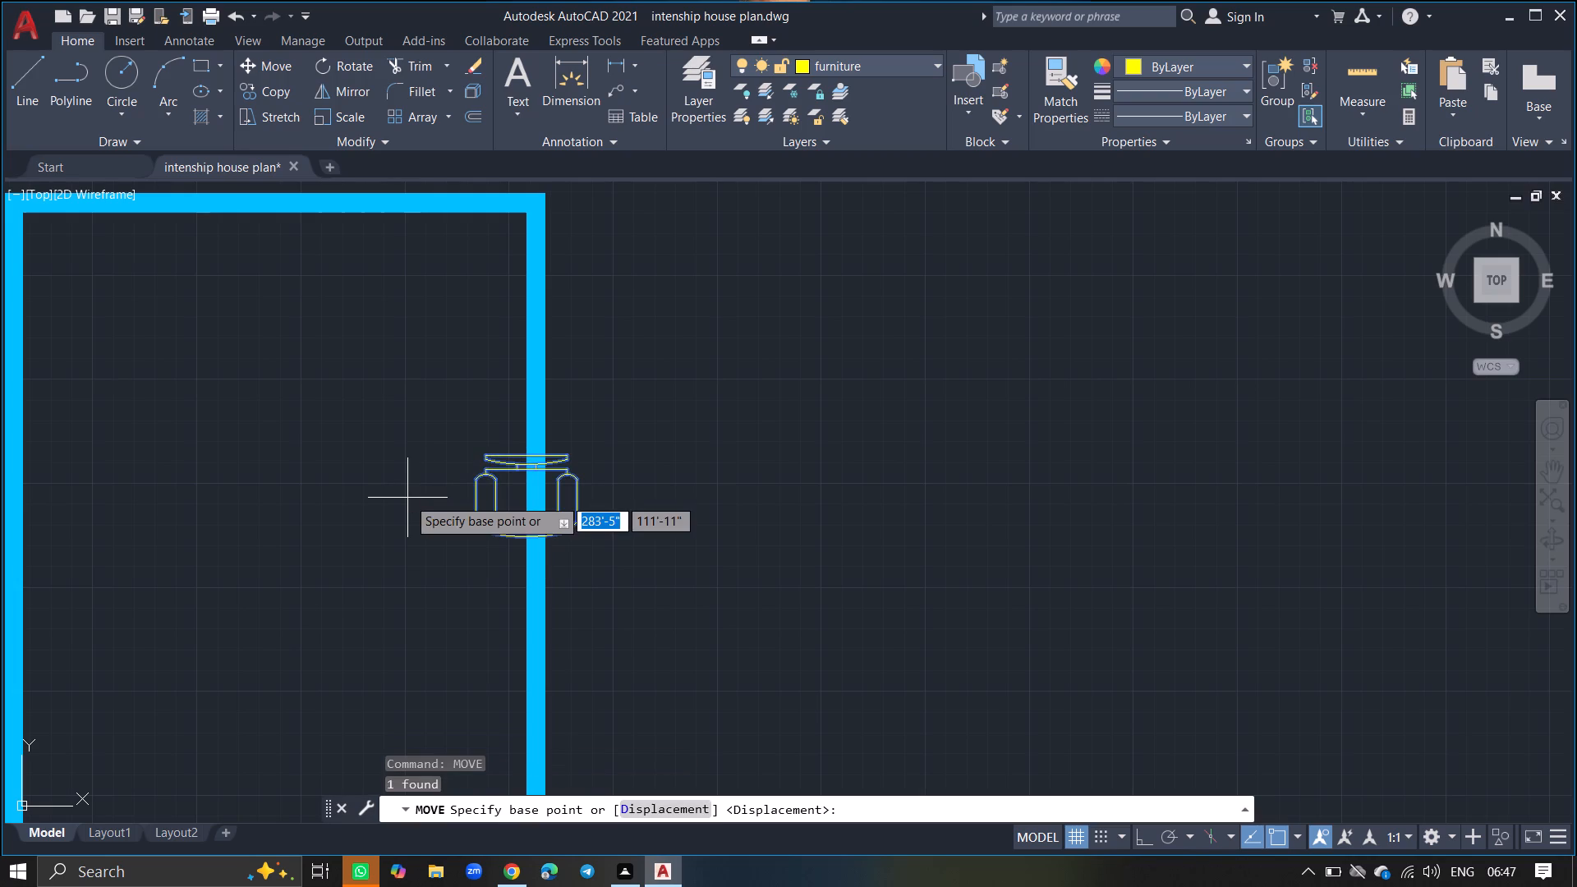
pyautogui.click(501, 478)
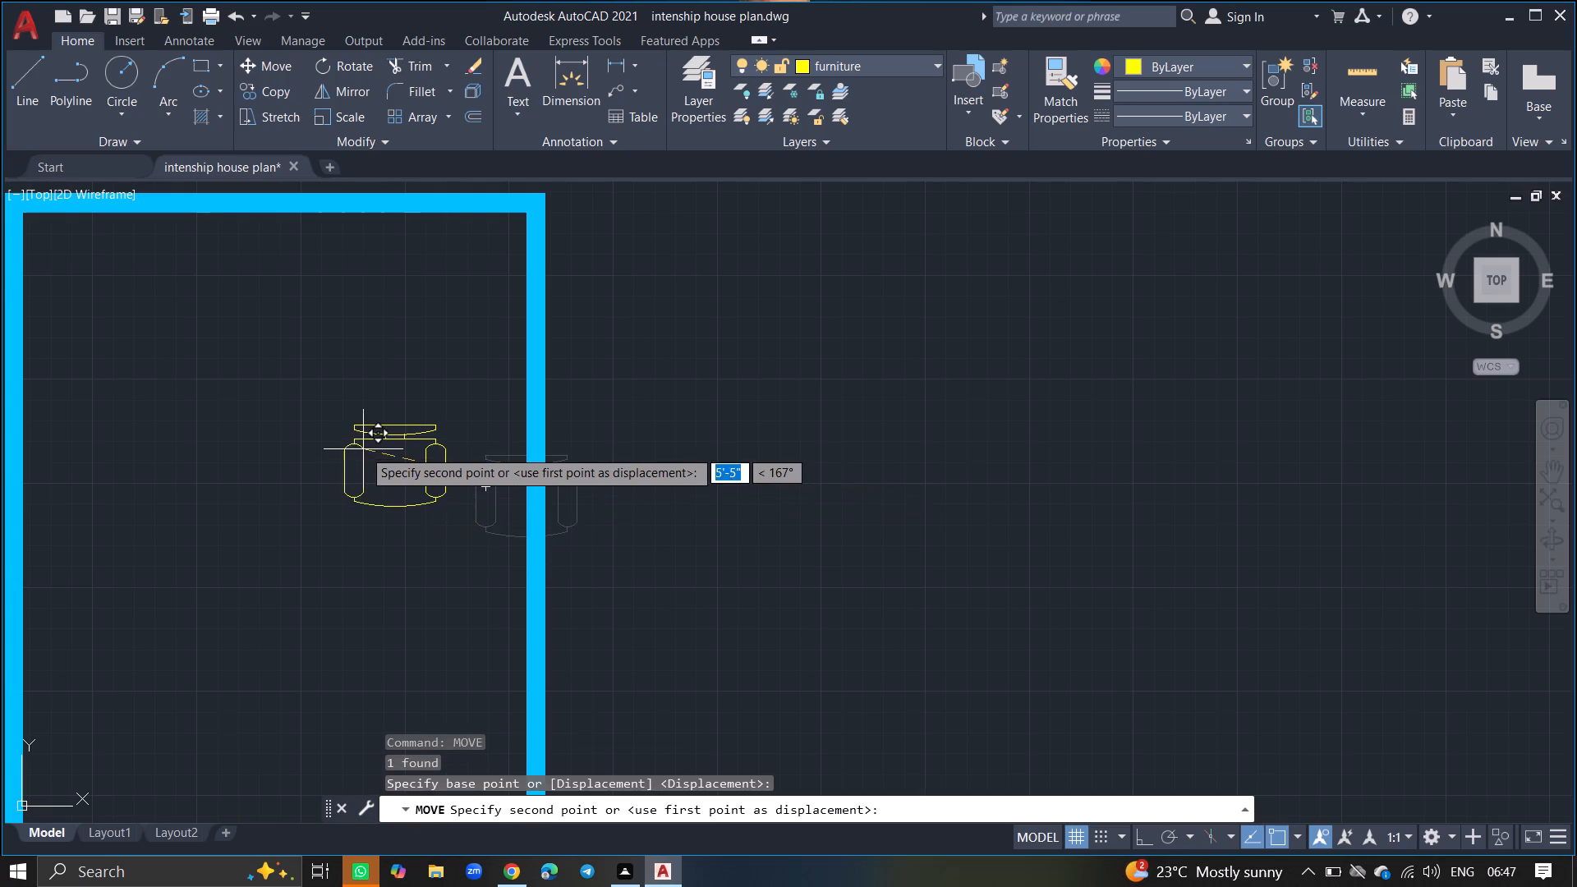
pyautogui.keyDown('ctrl'); pyautogui.scroll(-6, 363, 449); pyautogui.keyUp('ctrl')
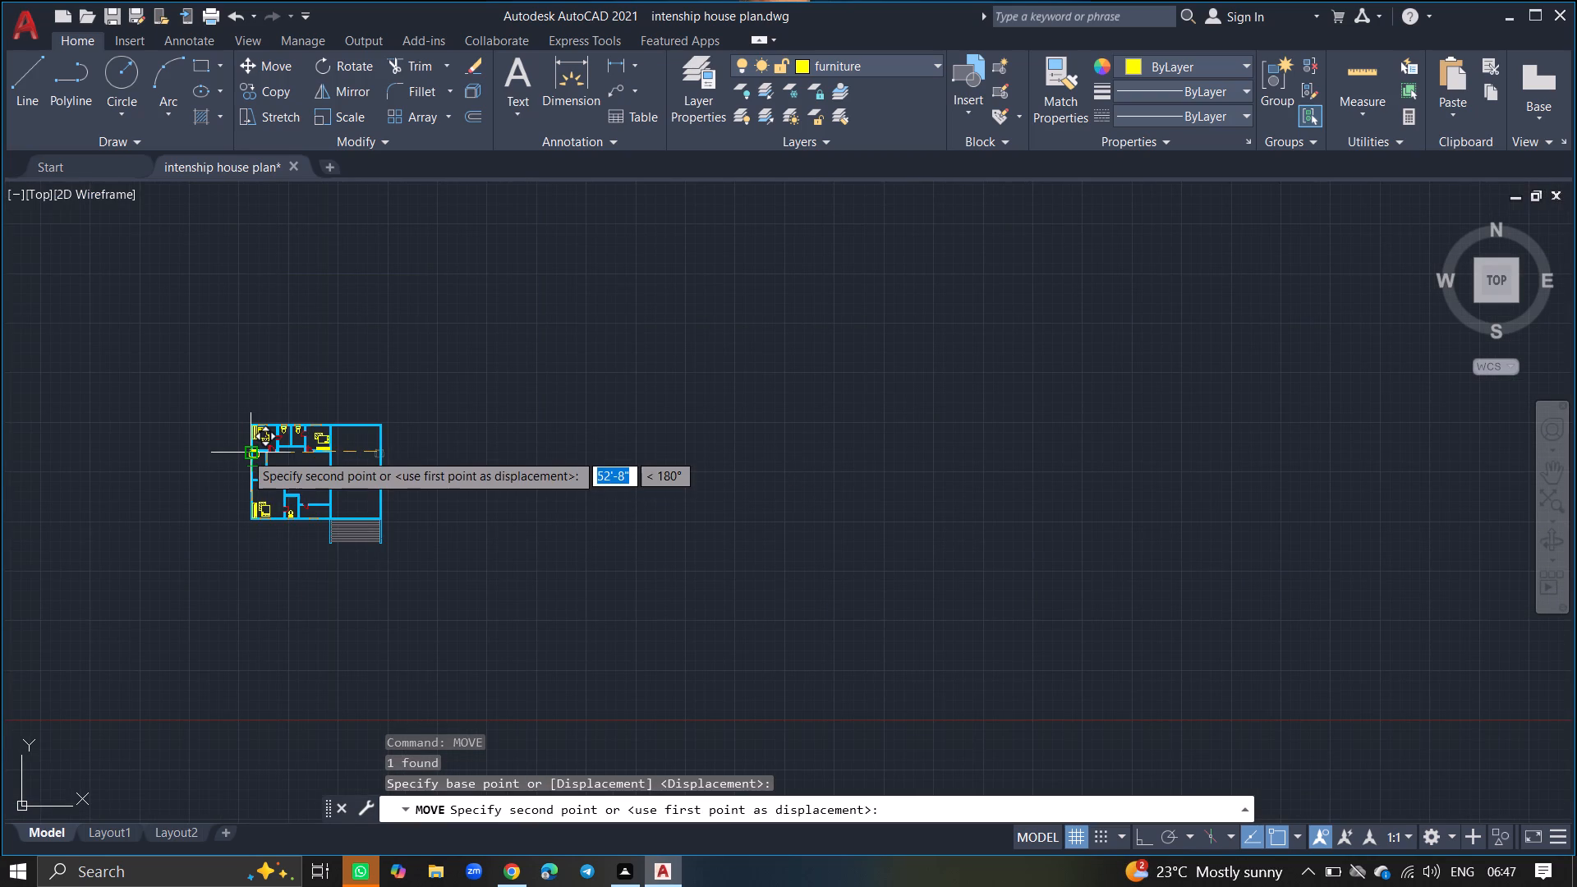
pyautogui.keyDown('ctrl'); pyautogui.scroll(8, 245, 453); pyautogui.keyUp('ctrl')
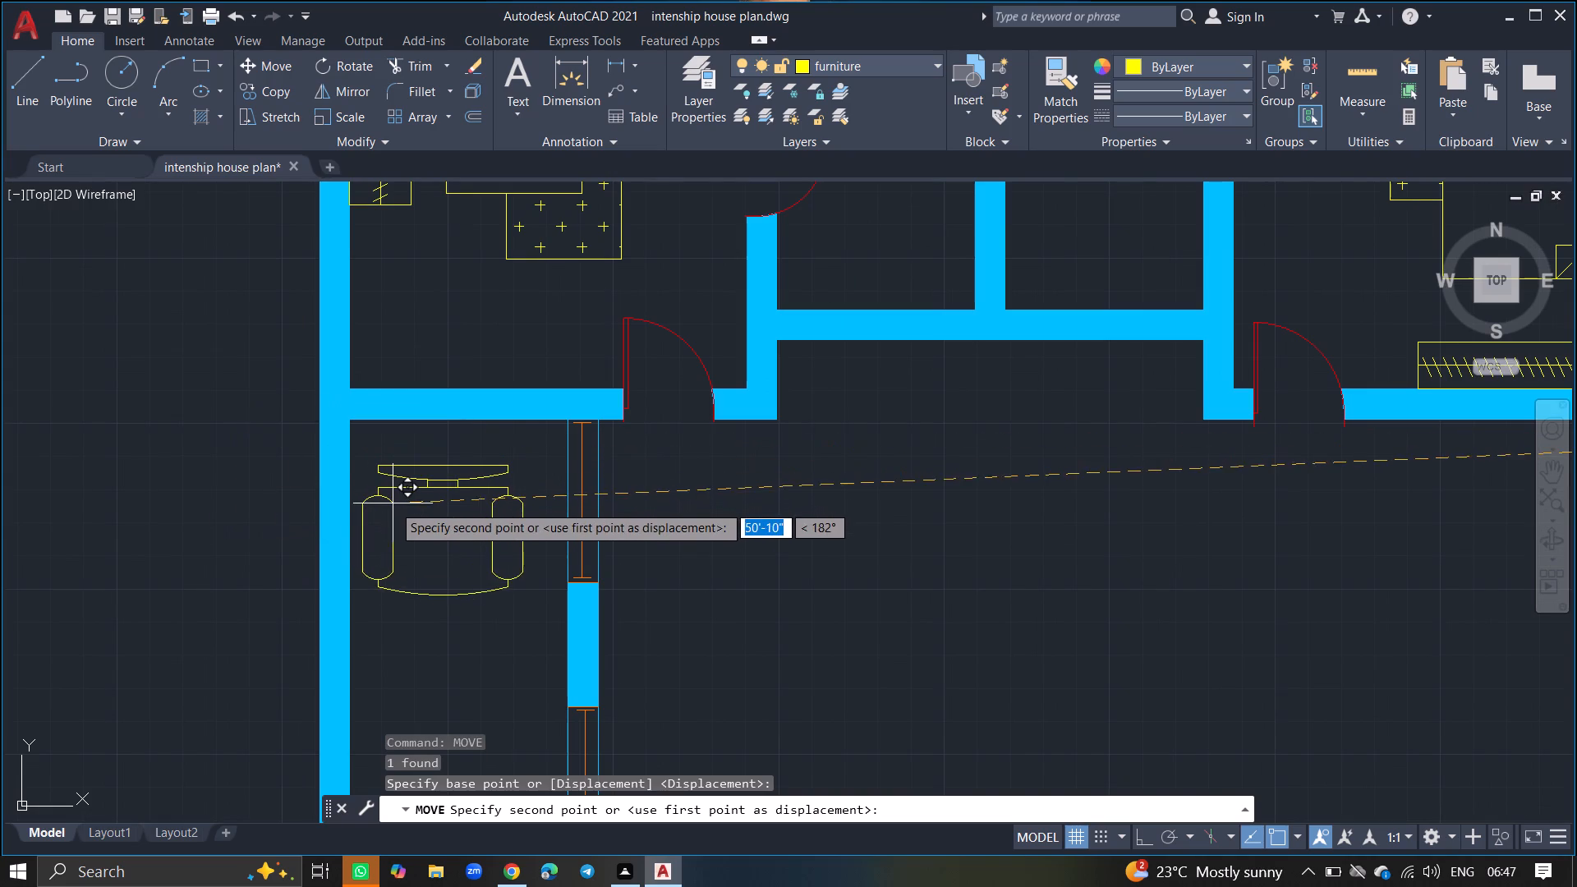
pyautogui.click(397, 512)
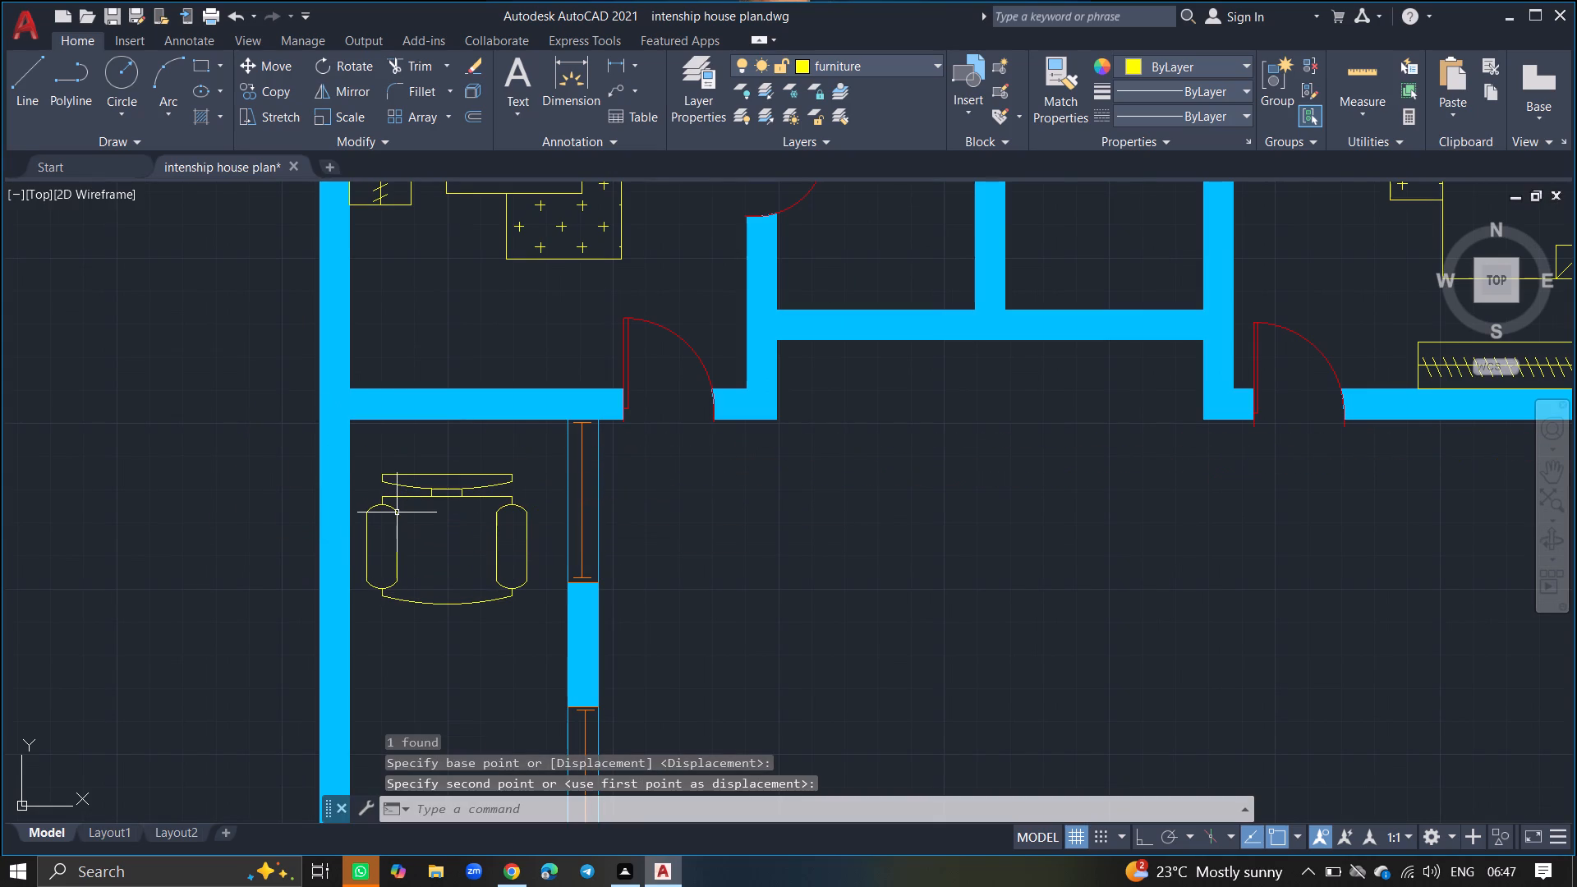
# Rotate the desk chair freehand about its backrest so the backrest faces the windowed partition at a slight tilt.
pyautogui.press('r')
pyautogui.press('o')
pyautogui.press('Return')
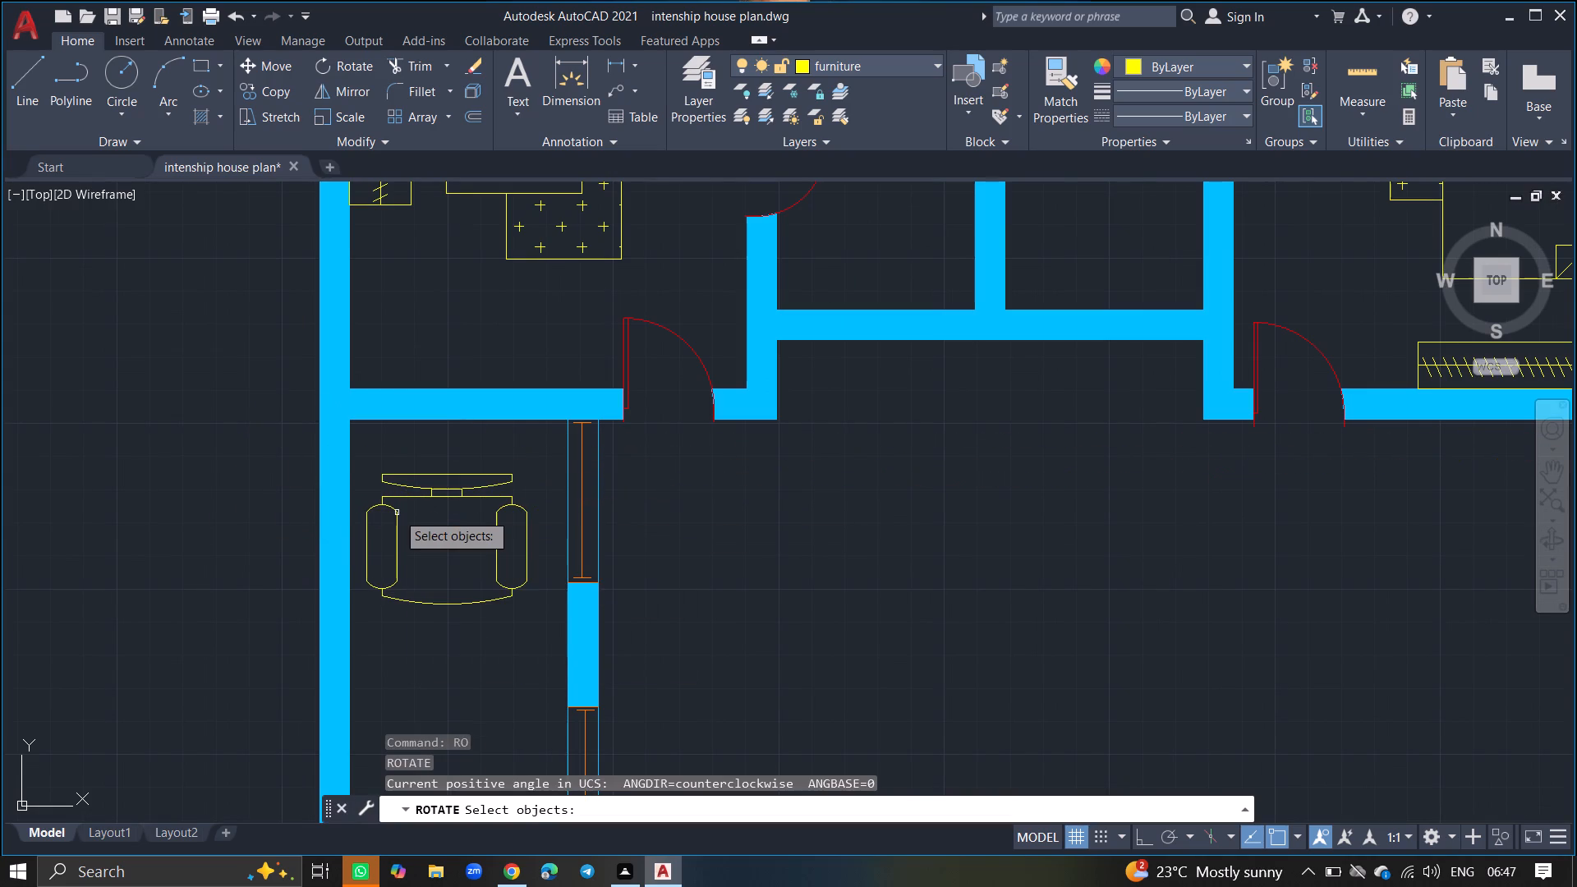
pyautogui.click(438, 473)
pyautogui.press('Return')
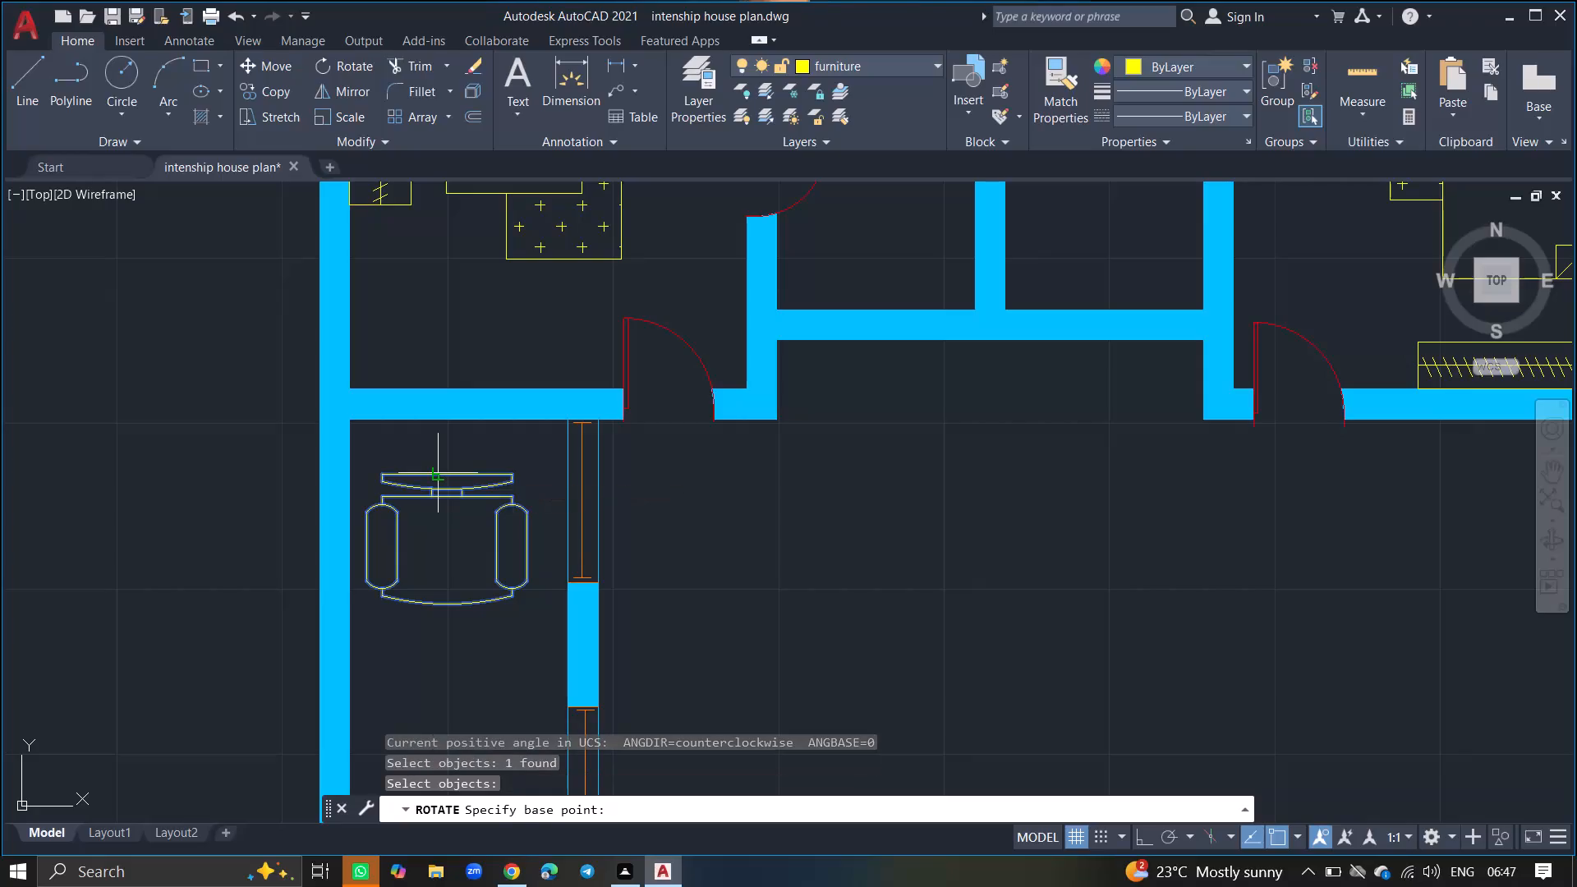
pyautogui.click(438, 473)
pyautogui.click(438, 473)
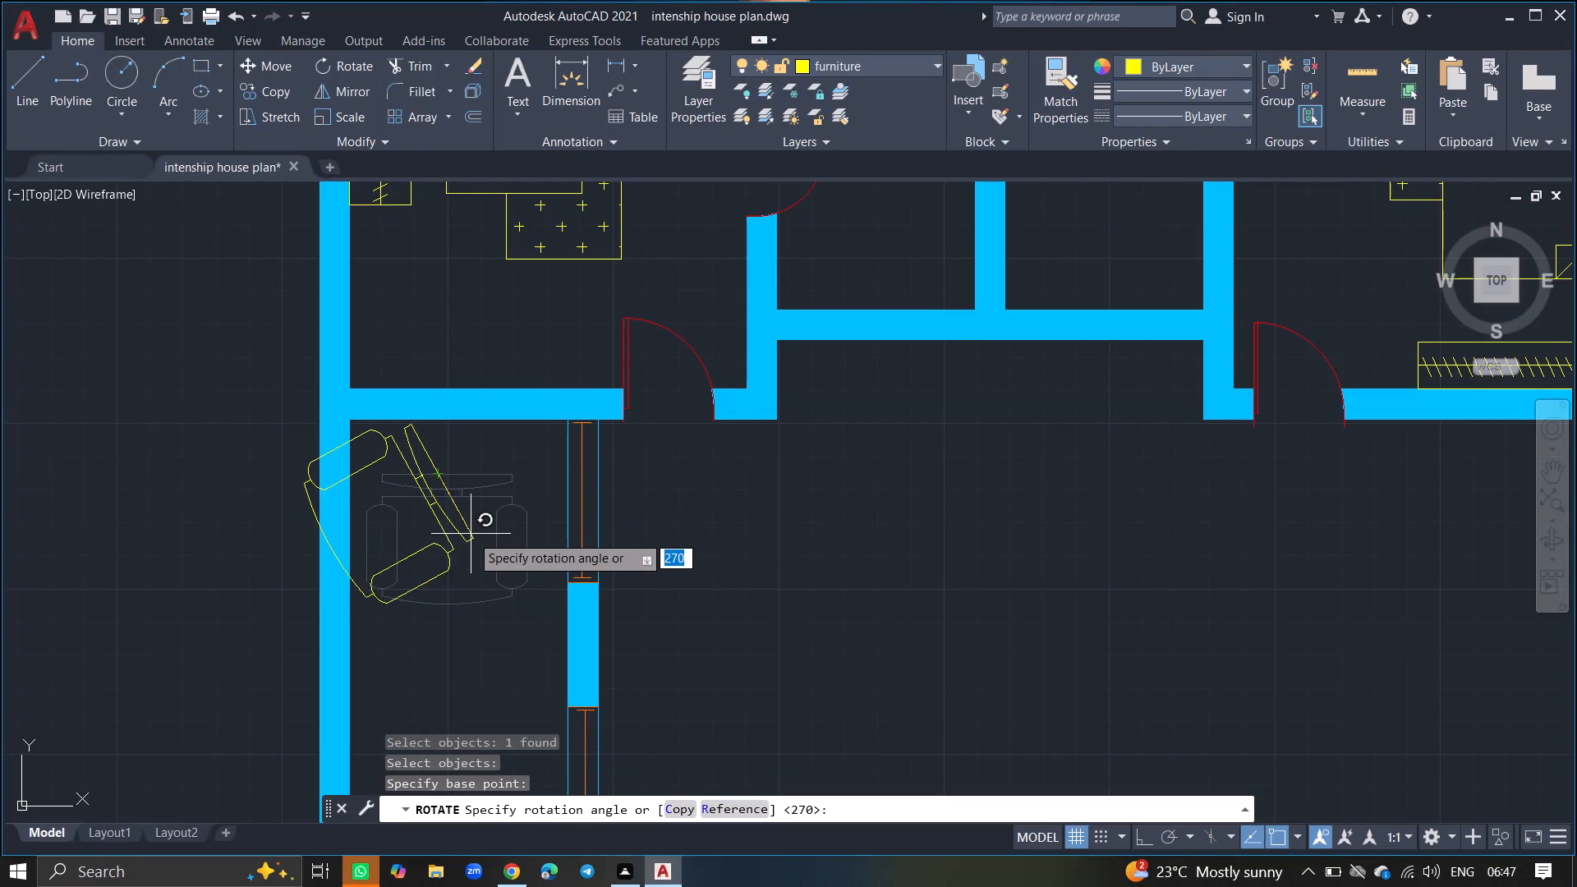
pyautogui.click(470, 557)
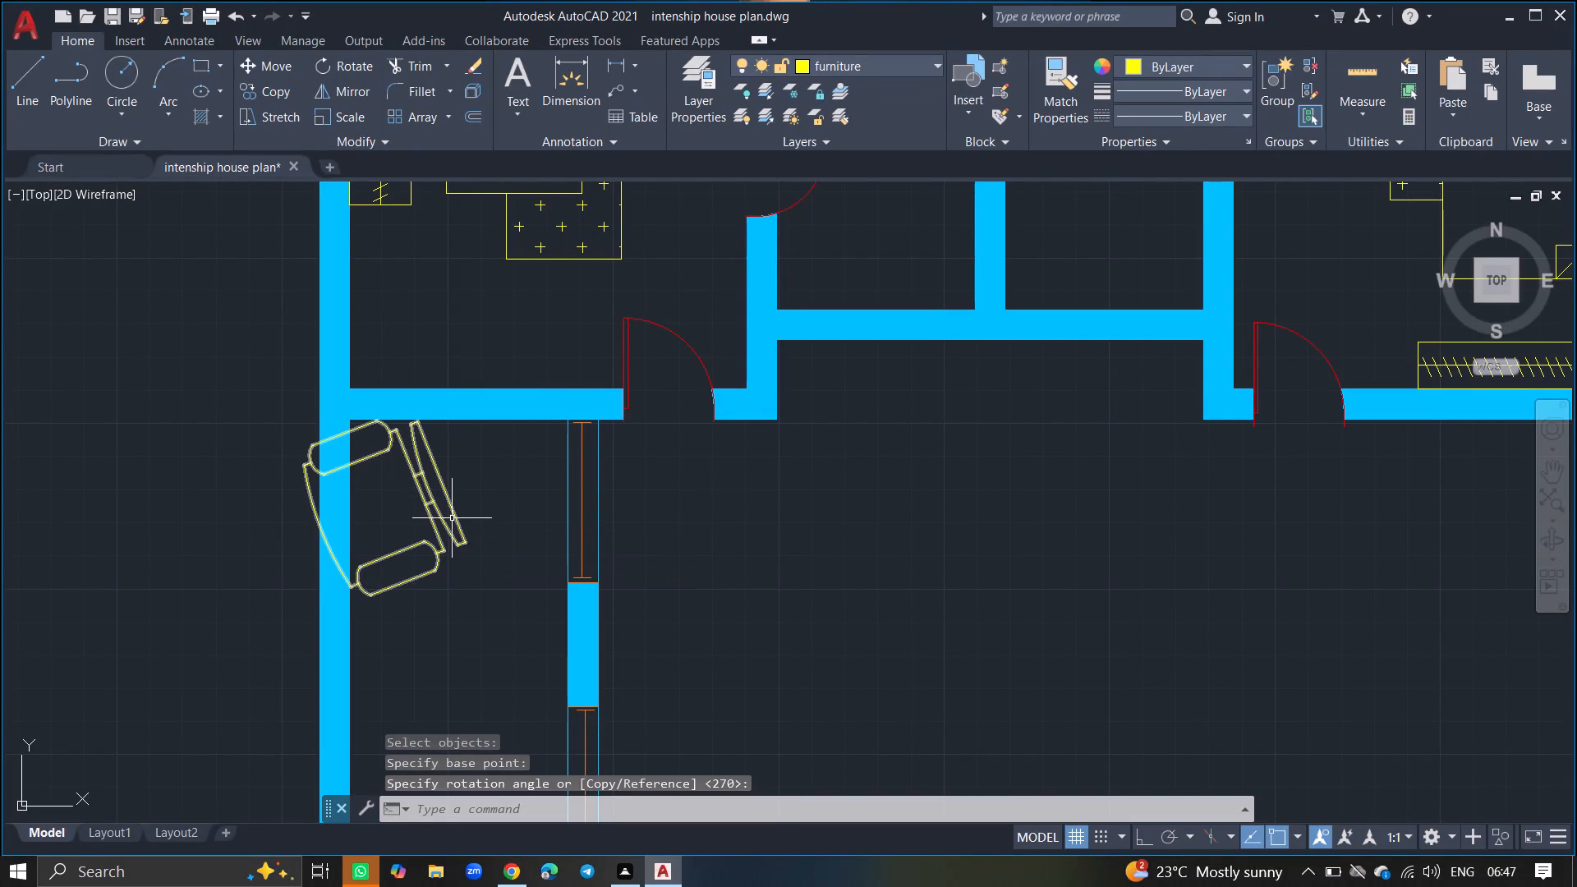
# Scale the tilted desk chair down freehand to about half its size from its backrest.
pyautogui.click(454, 515)
pyautogui.write('sc')
pyautogui.press('Return')
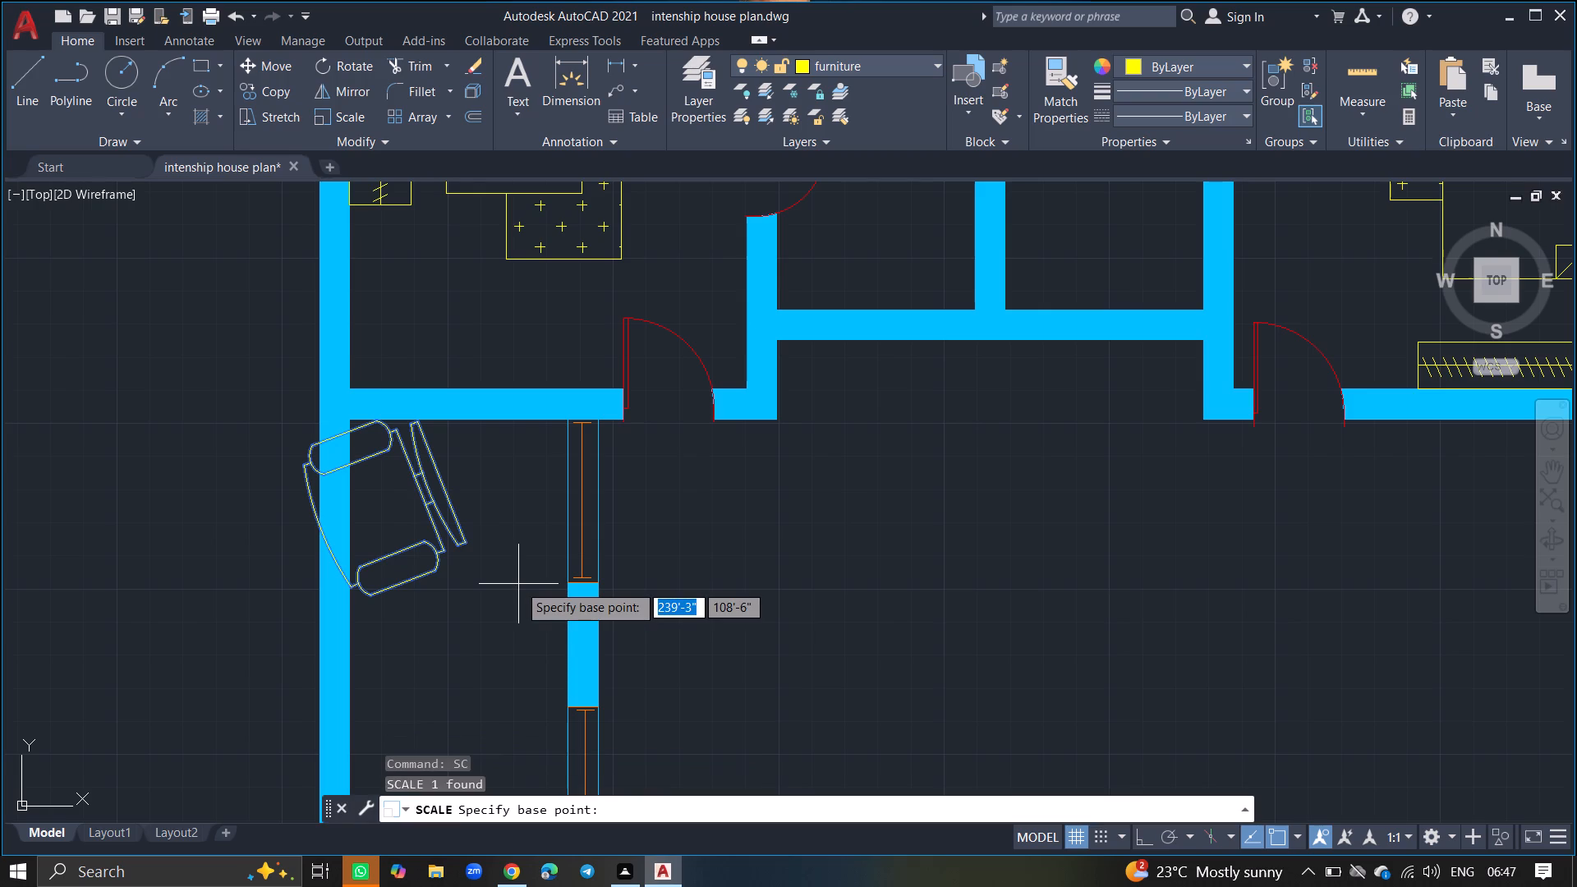
pyautogui.click(430, 478)
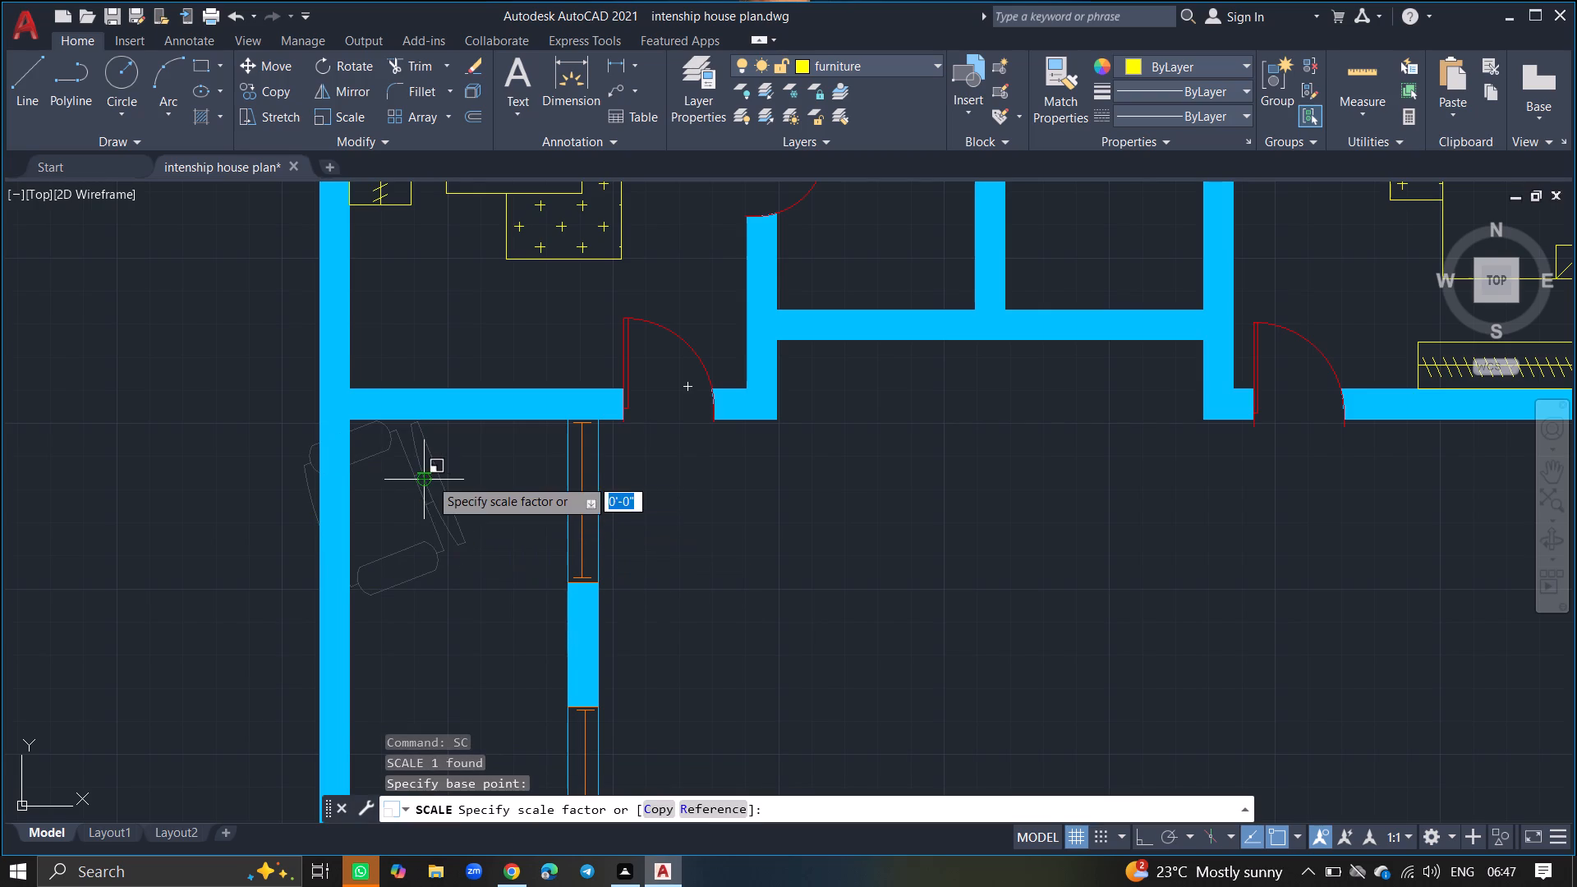
pyautogui.click(475, 480)
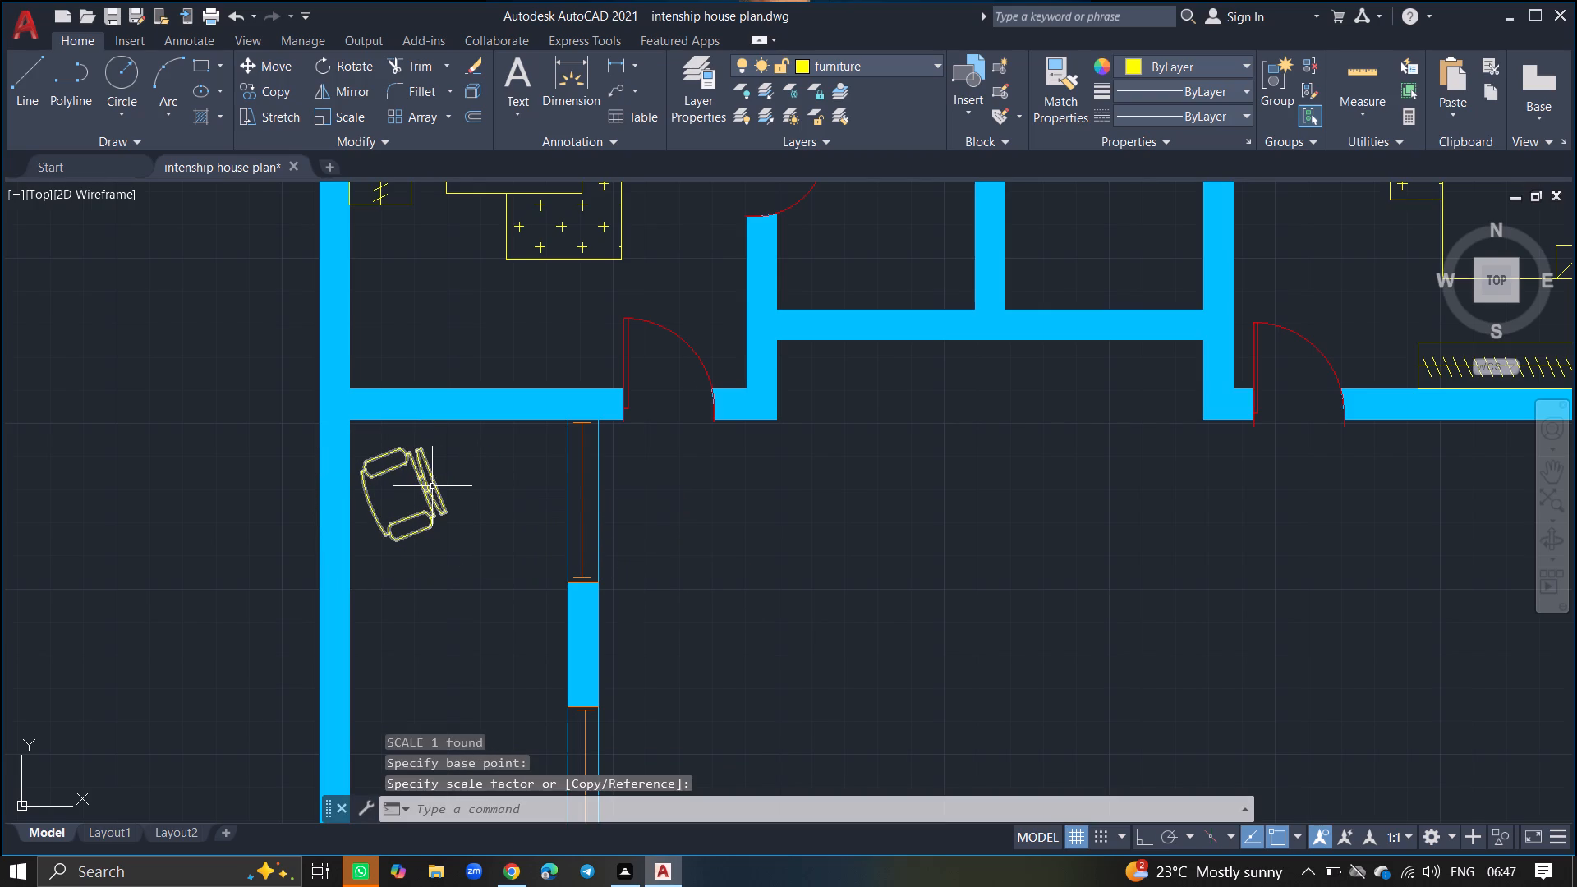
# Move the desk chair about 2'-5" east, close to the narrow west room's windowed partition.
pyautogui.click(432, 486)
pyautogui.write('move')
pyautogui.press('Return')
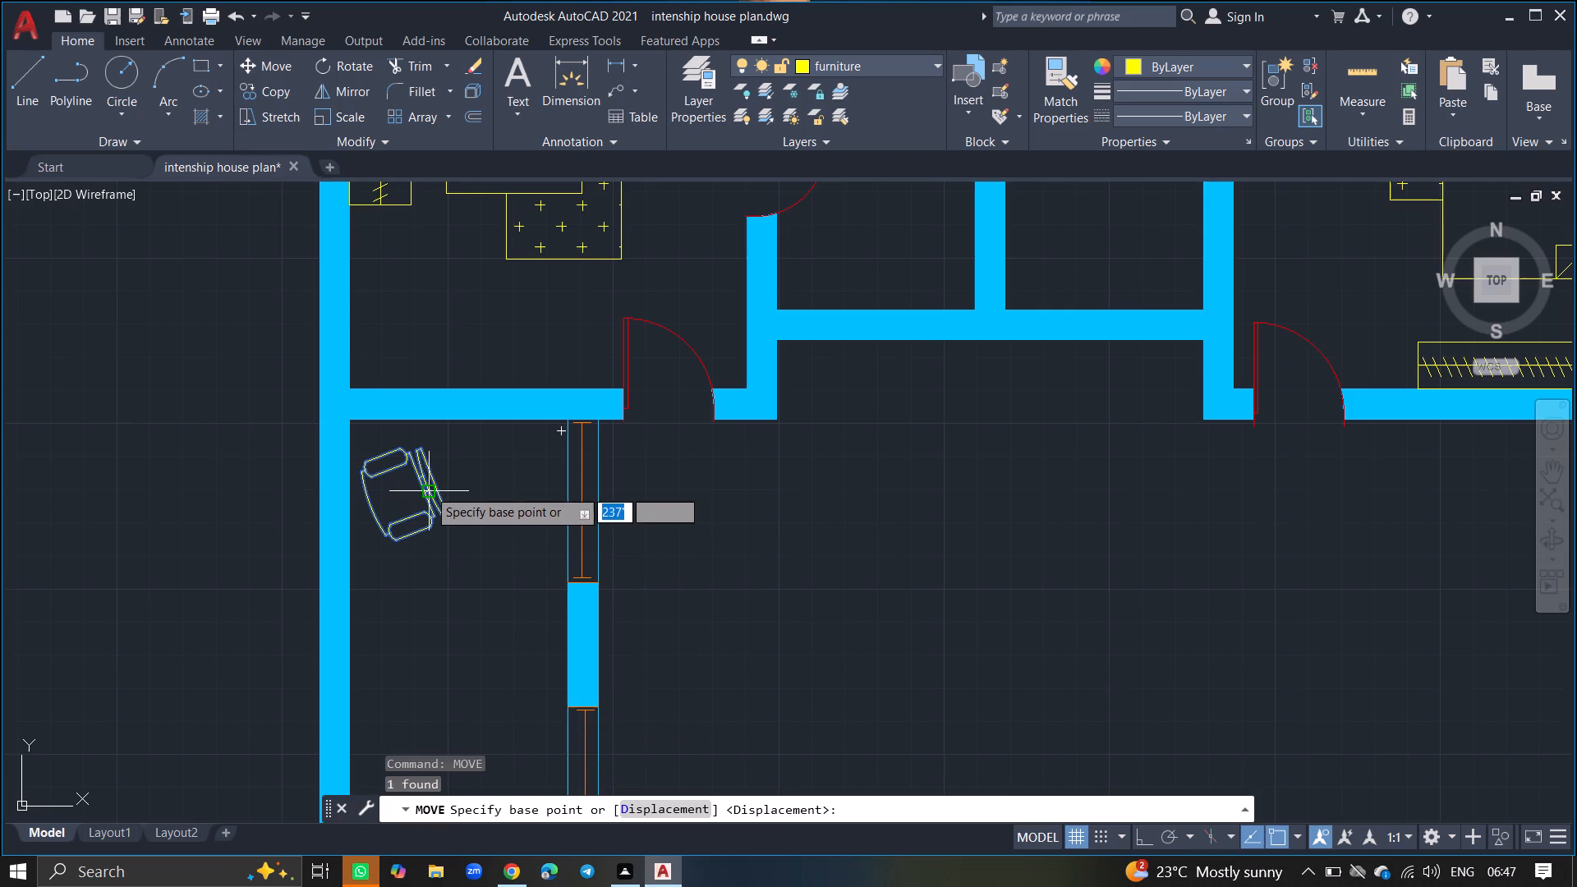
pyautogui.click(423, 484)
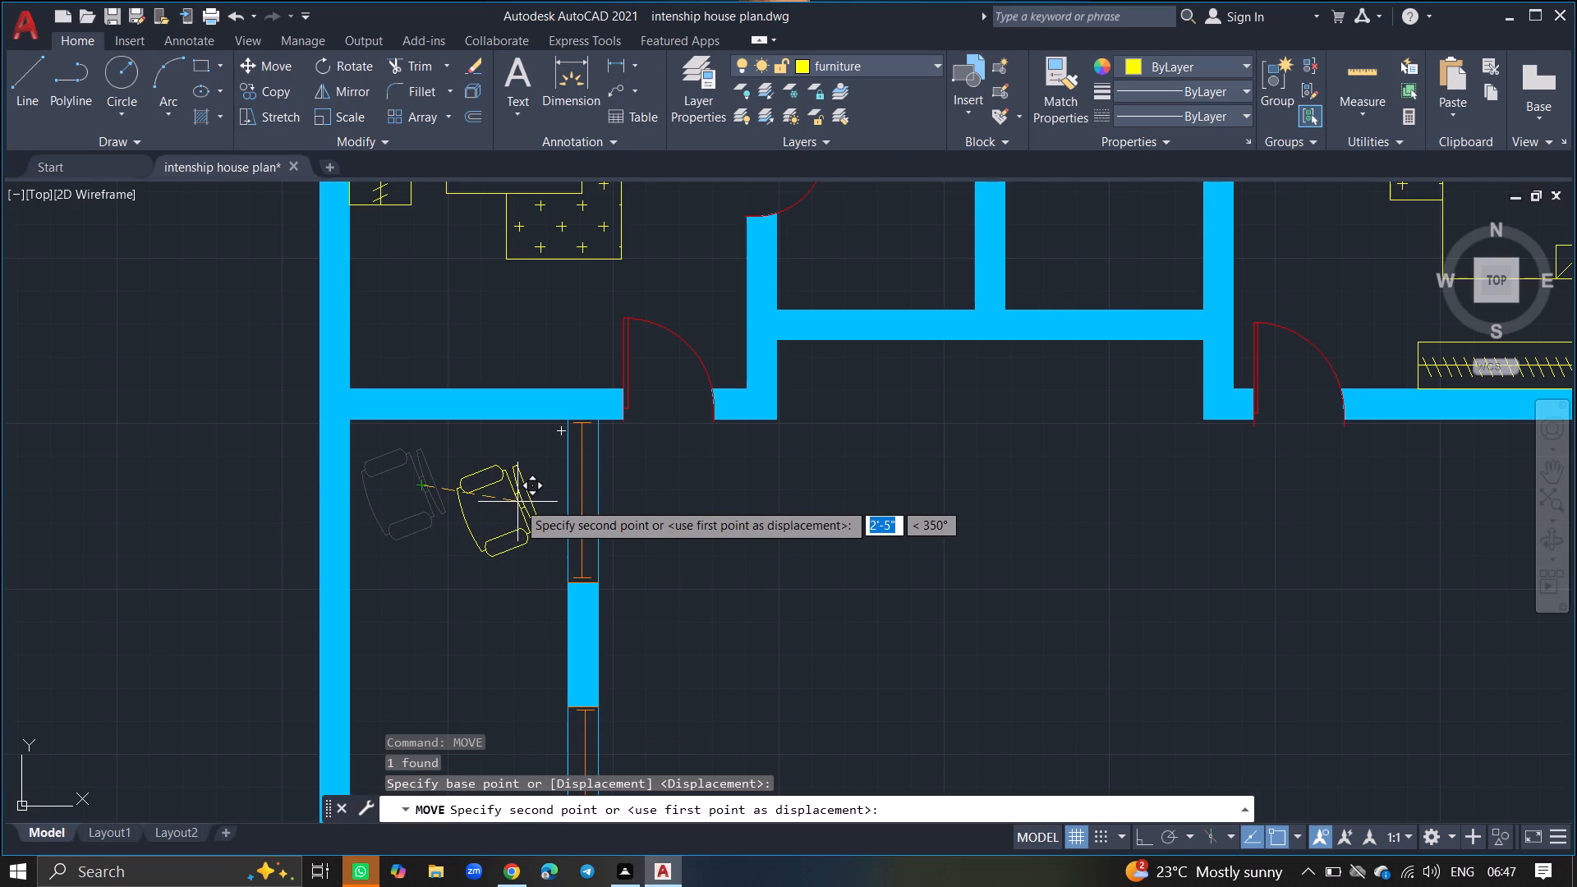
pyautogui.click(518, 502)
pyautogui.keyDown('ctrl'); pyautogui.scroll(-3, 443, 550); pyautogui.keyUp('ctrl')
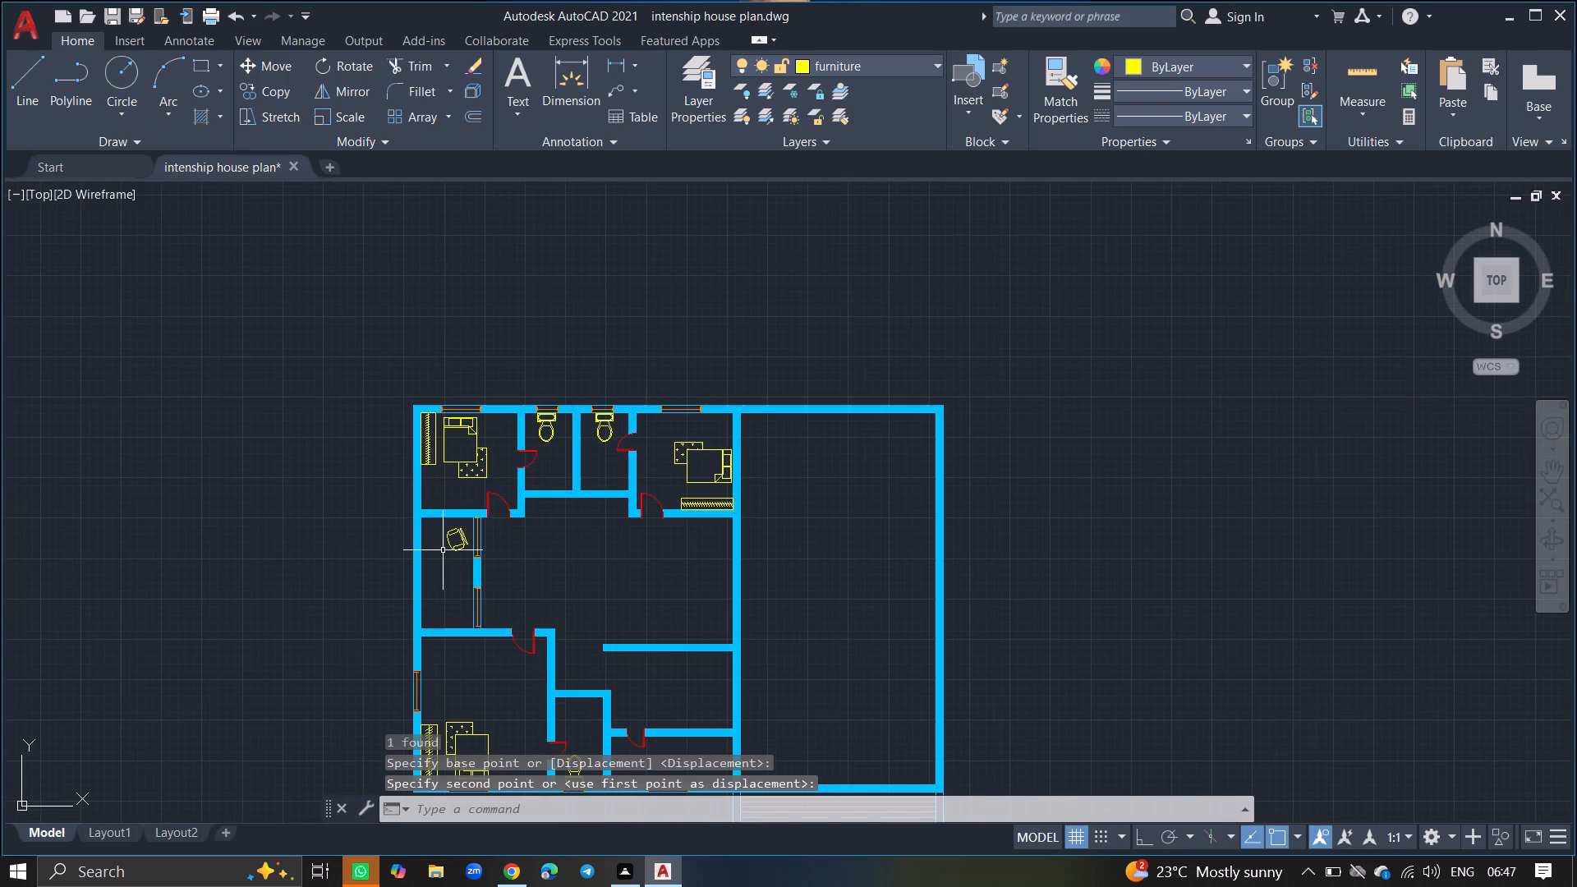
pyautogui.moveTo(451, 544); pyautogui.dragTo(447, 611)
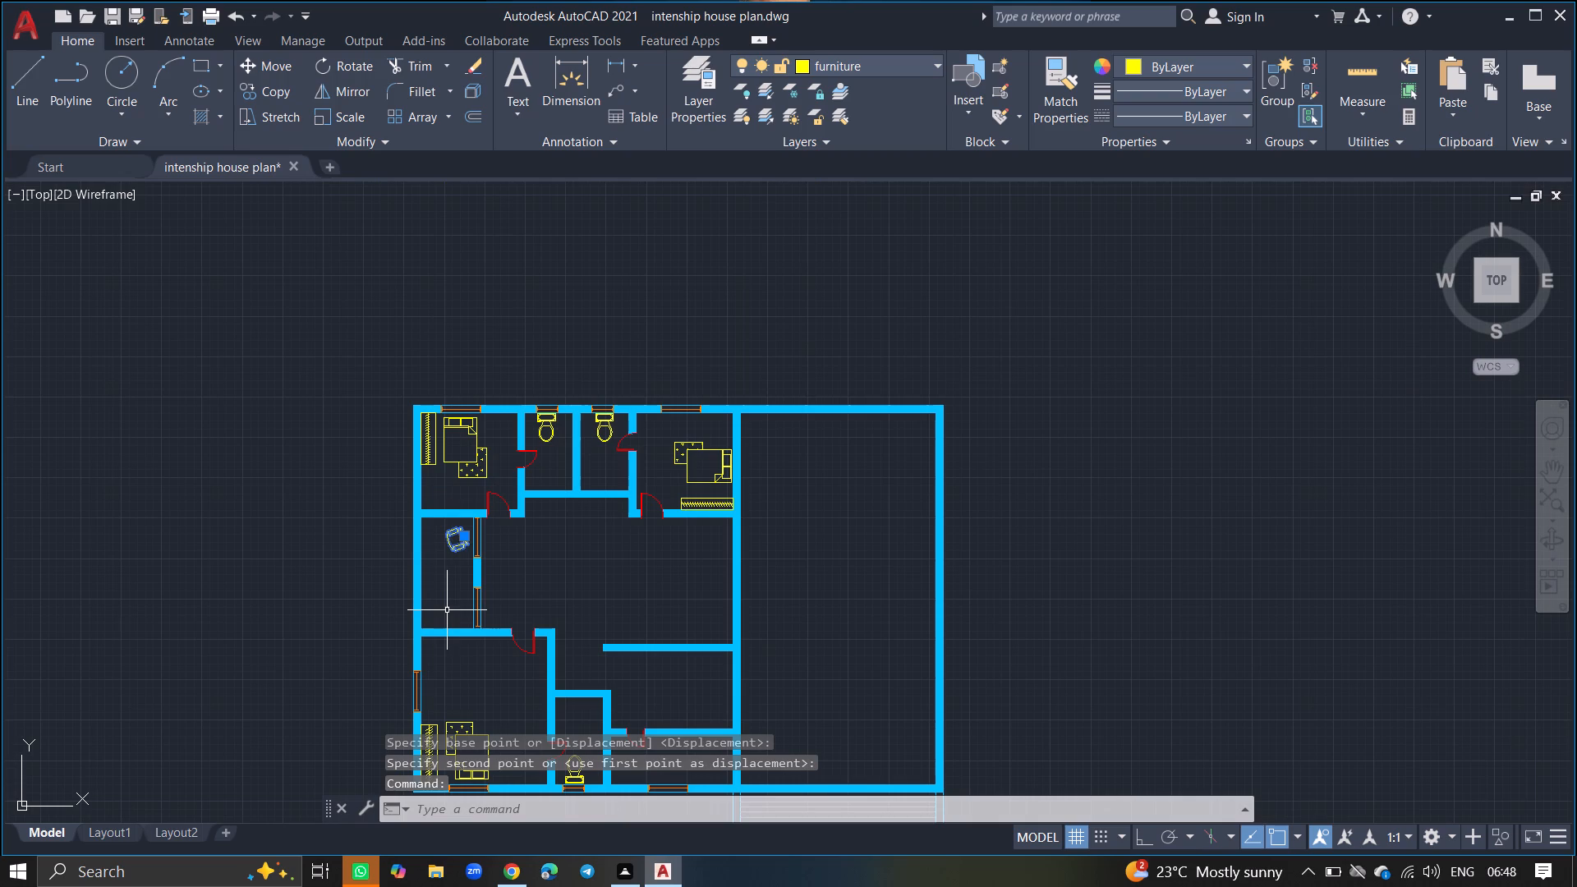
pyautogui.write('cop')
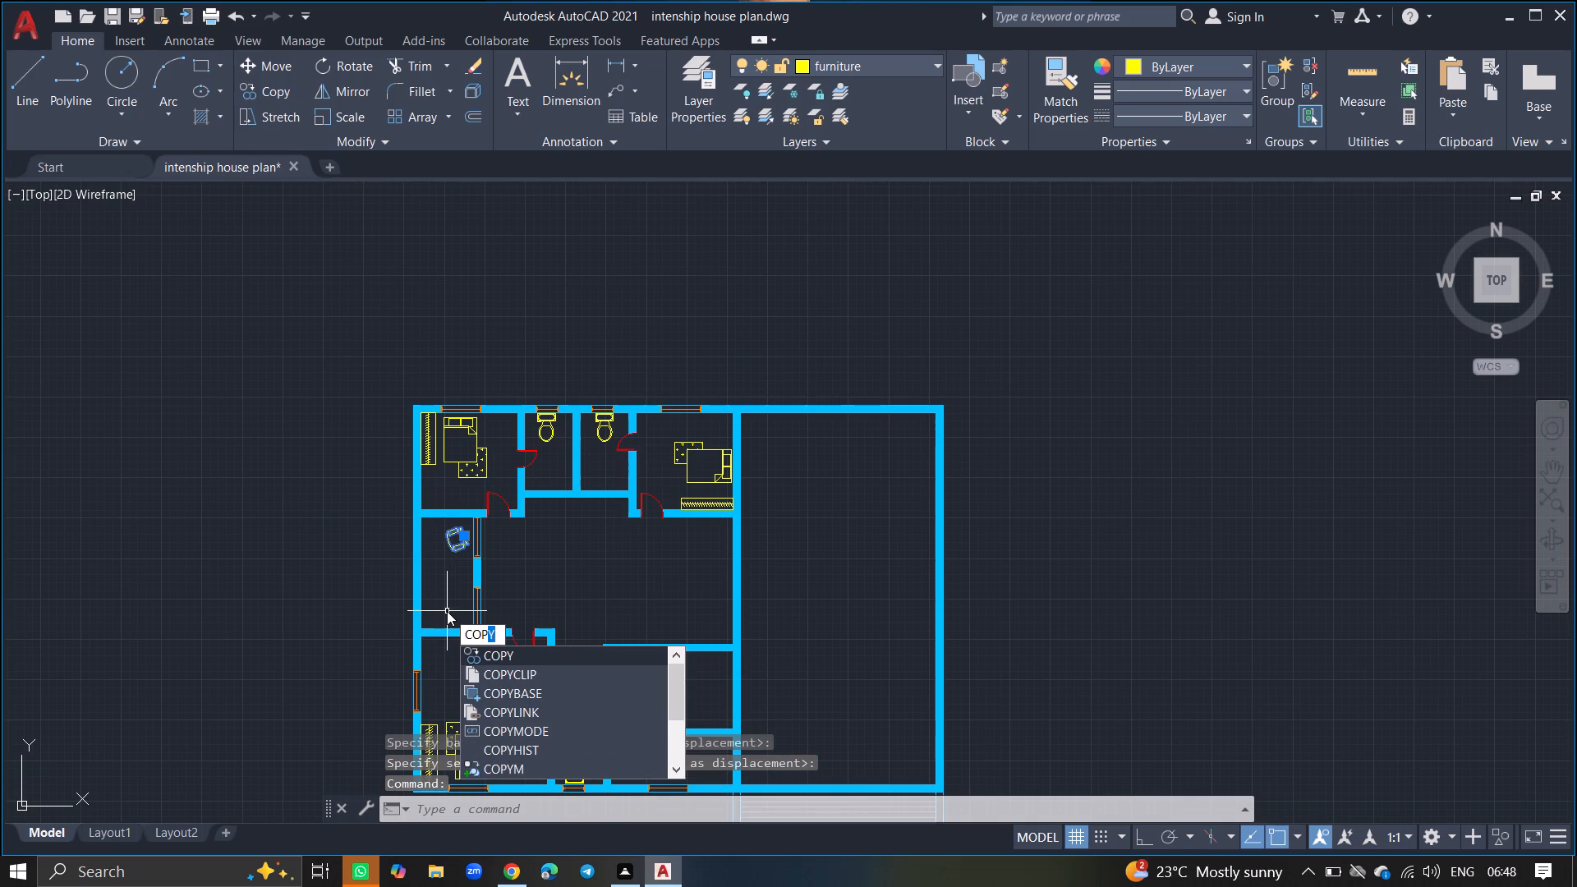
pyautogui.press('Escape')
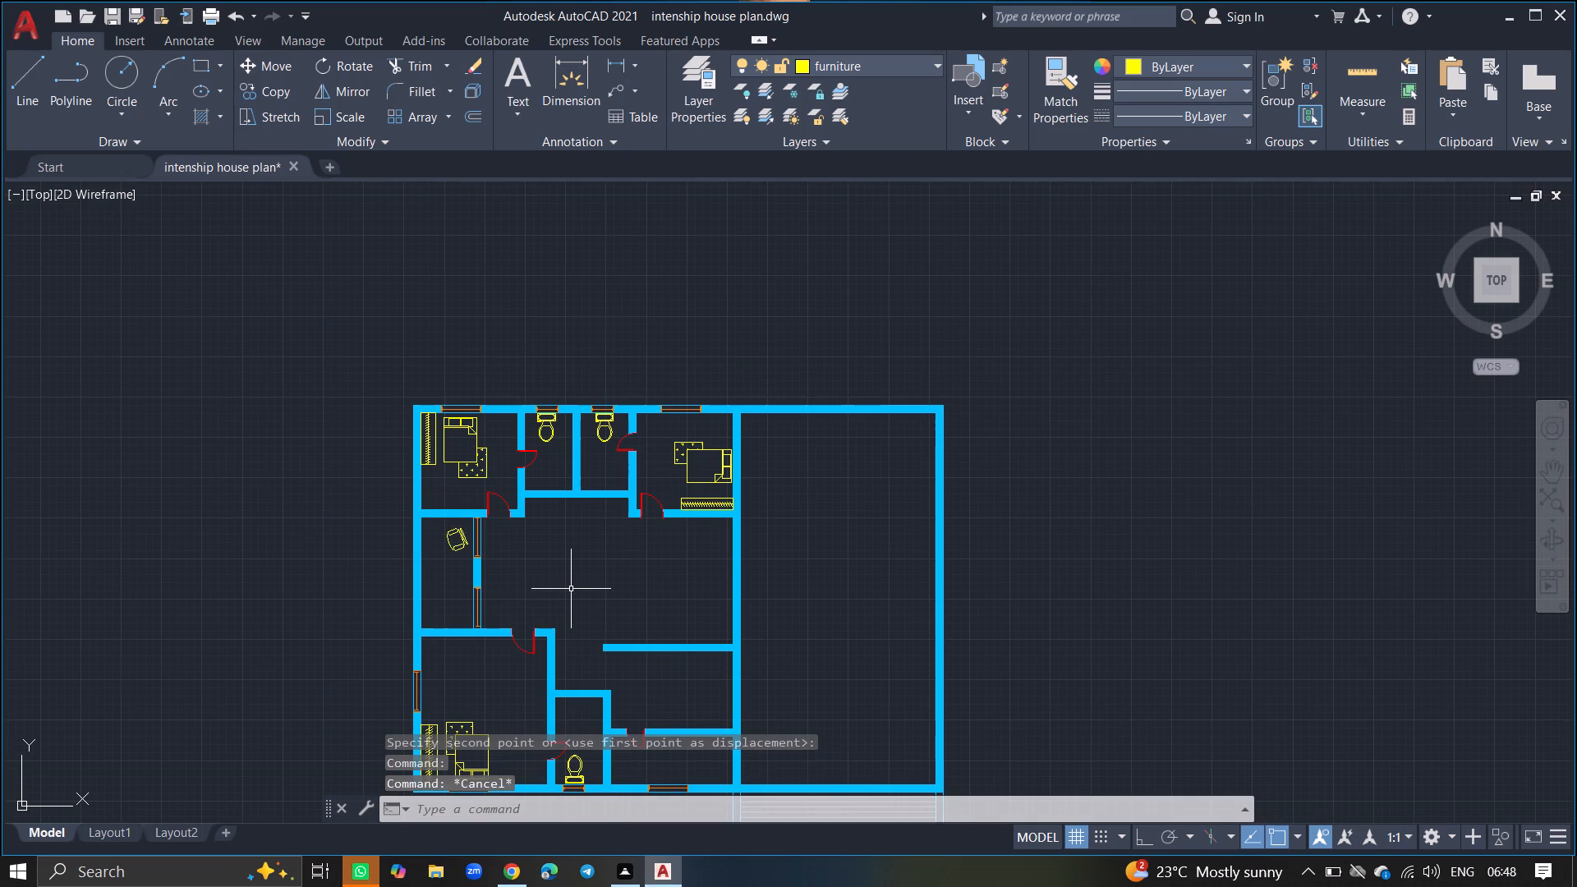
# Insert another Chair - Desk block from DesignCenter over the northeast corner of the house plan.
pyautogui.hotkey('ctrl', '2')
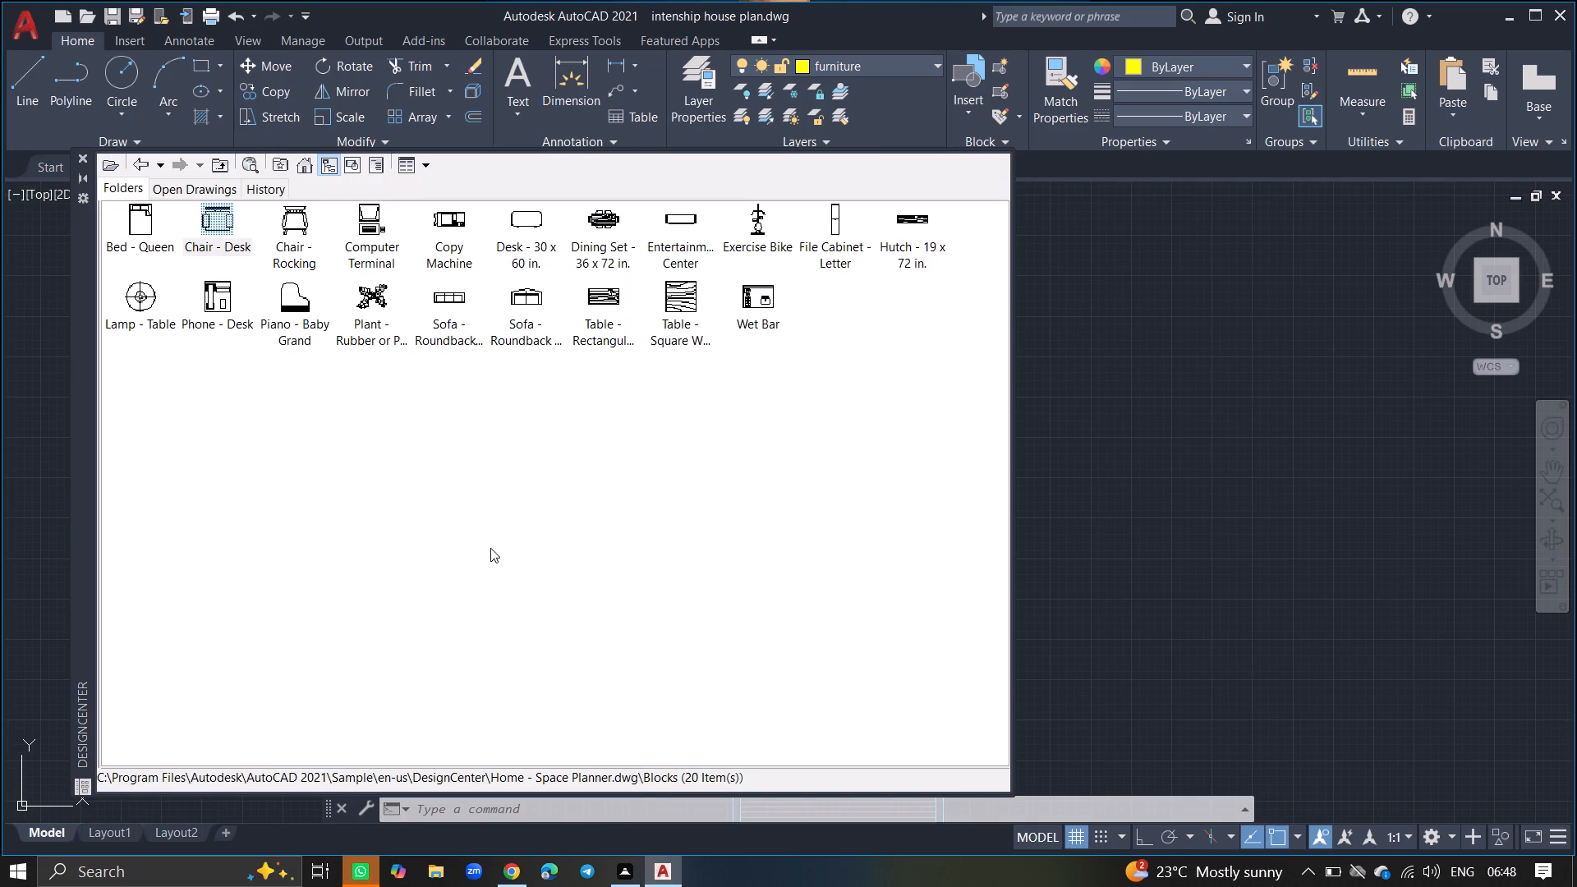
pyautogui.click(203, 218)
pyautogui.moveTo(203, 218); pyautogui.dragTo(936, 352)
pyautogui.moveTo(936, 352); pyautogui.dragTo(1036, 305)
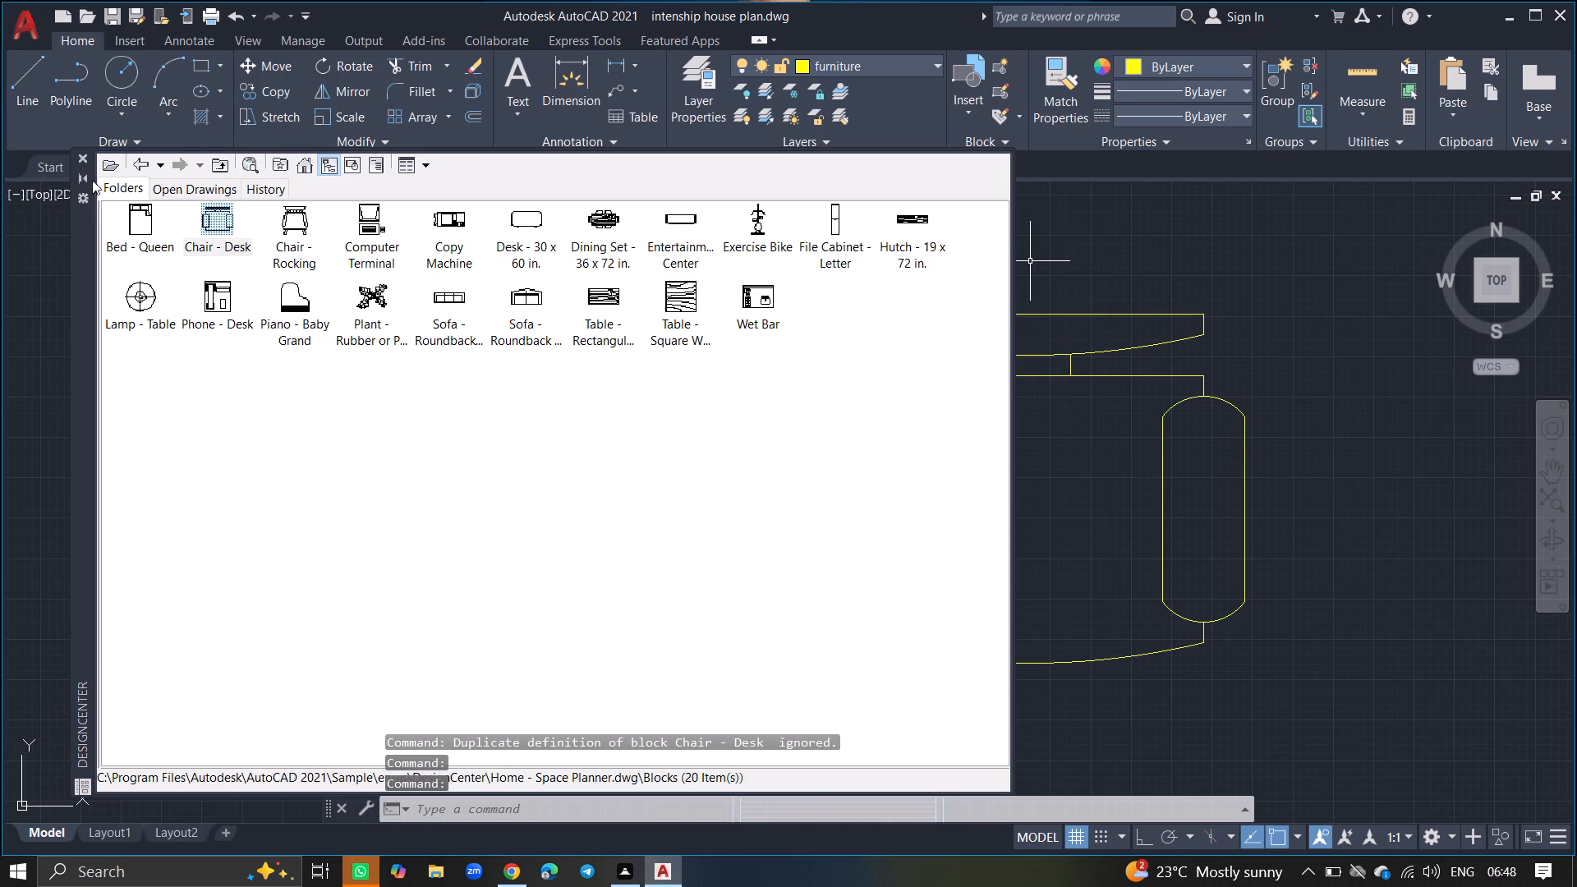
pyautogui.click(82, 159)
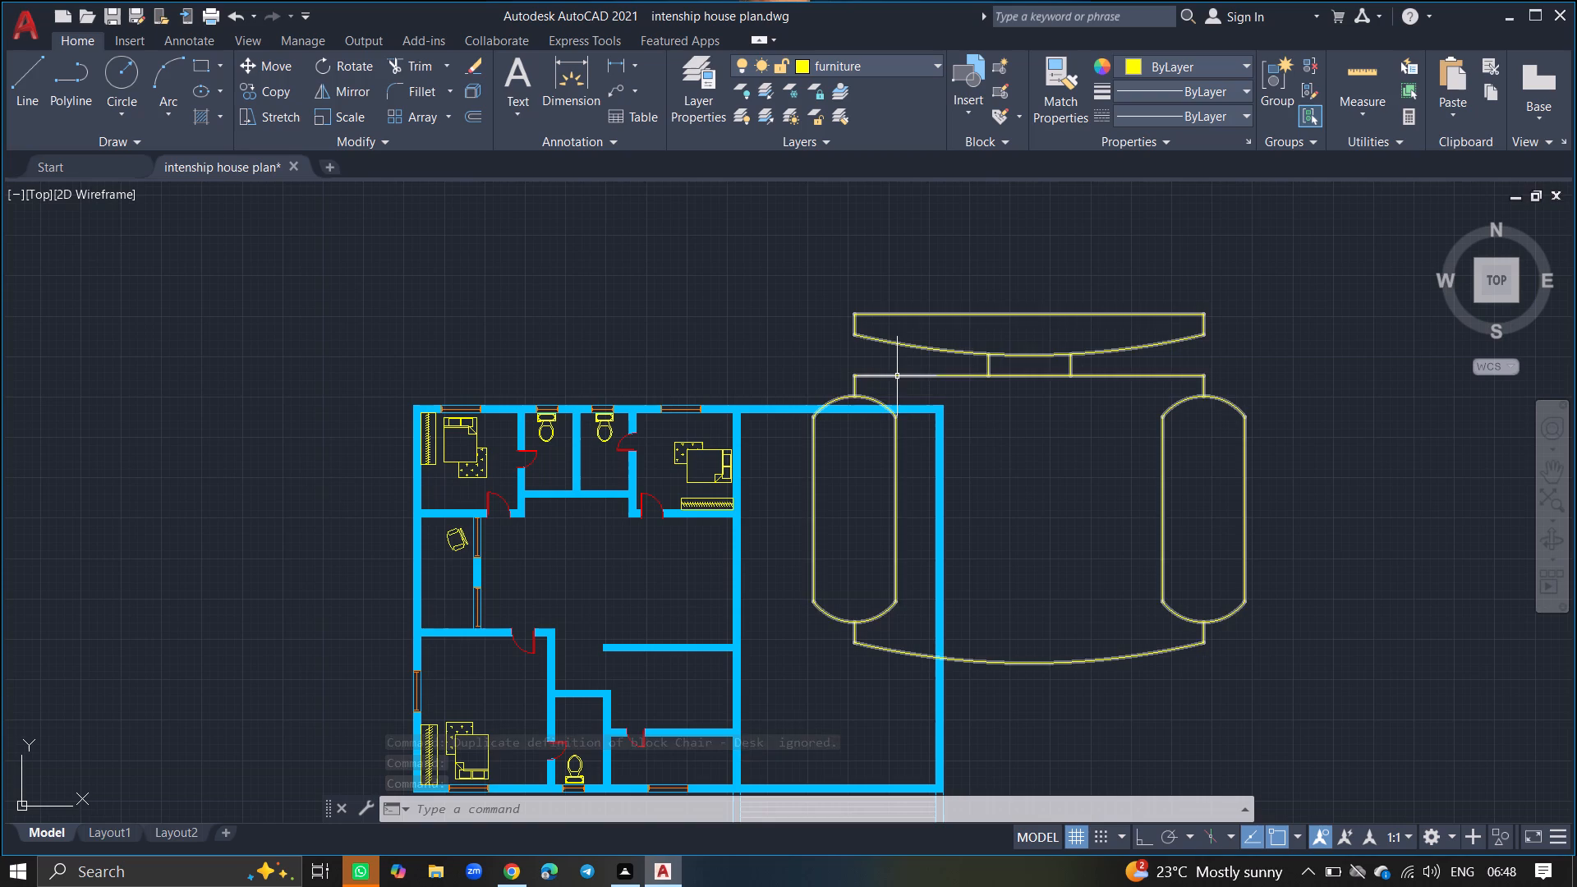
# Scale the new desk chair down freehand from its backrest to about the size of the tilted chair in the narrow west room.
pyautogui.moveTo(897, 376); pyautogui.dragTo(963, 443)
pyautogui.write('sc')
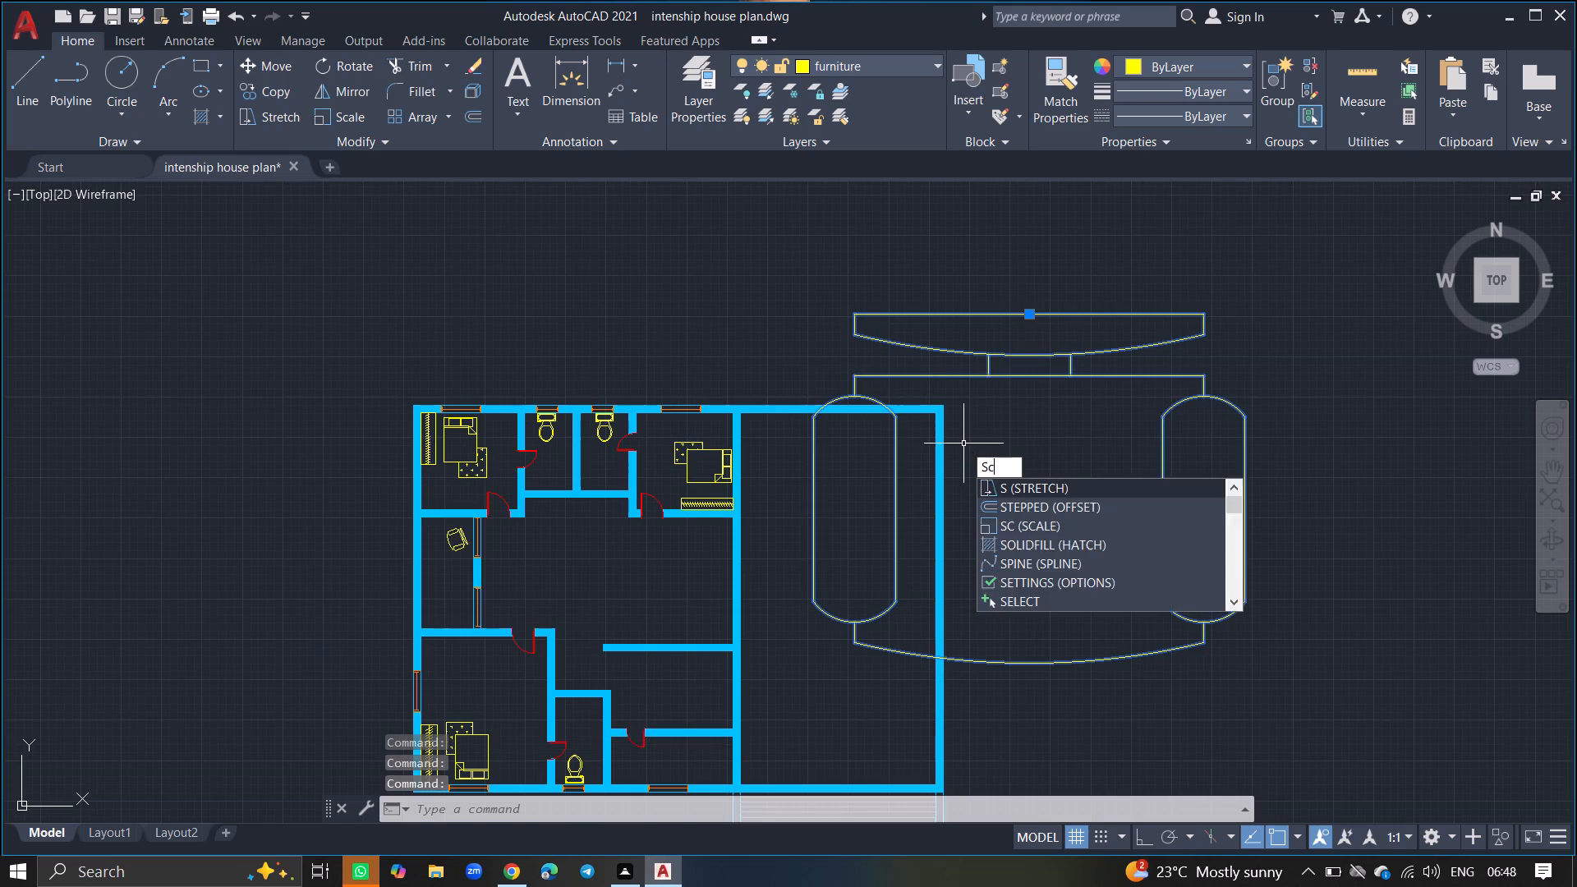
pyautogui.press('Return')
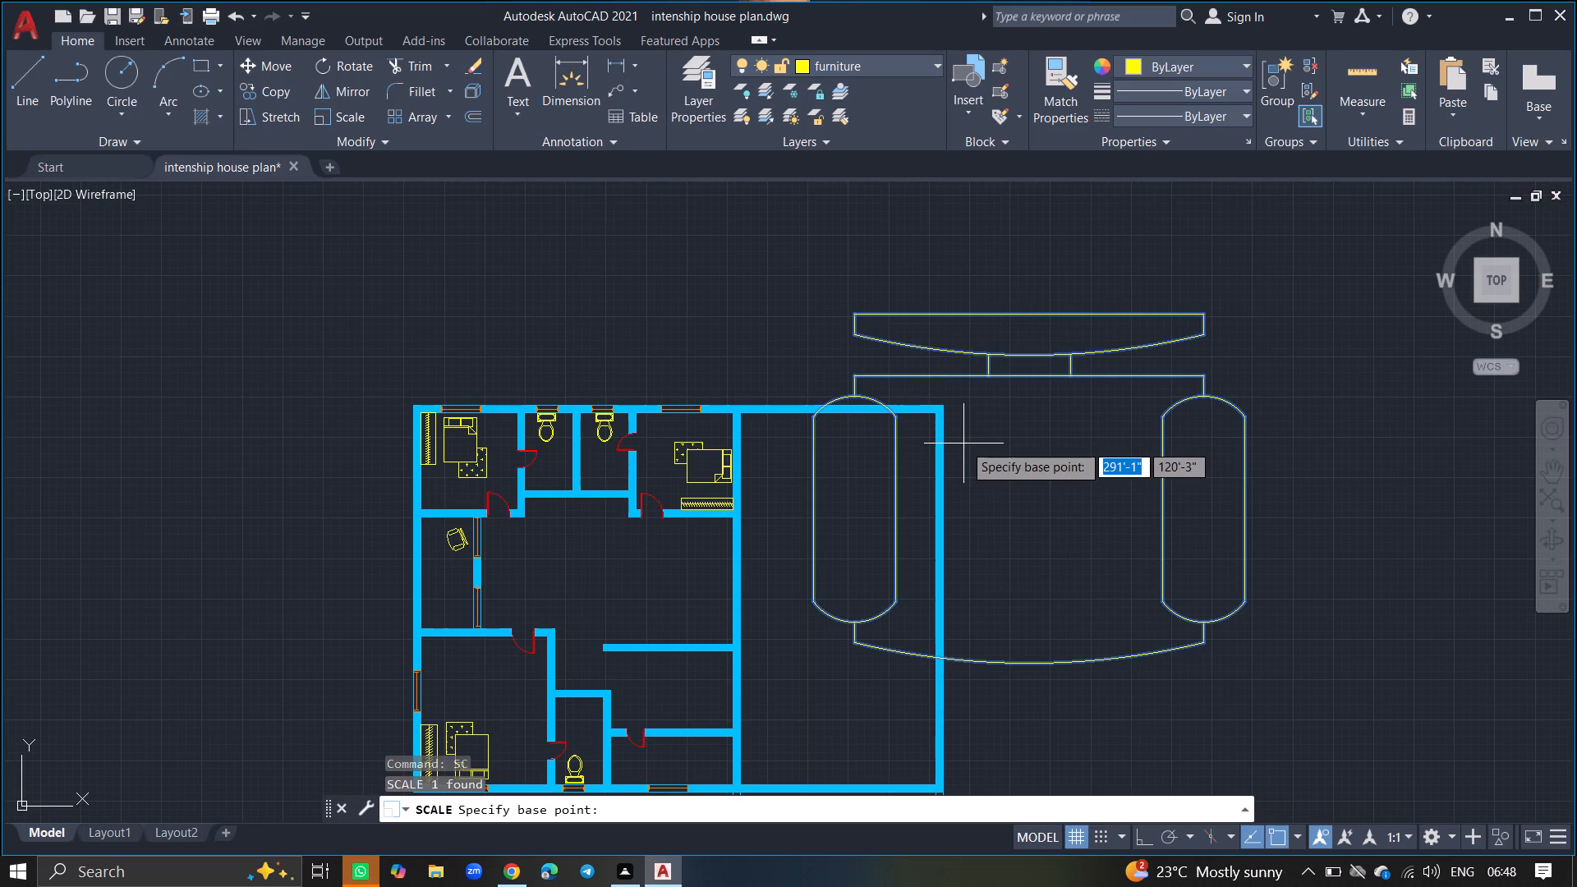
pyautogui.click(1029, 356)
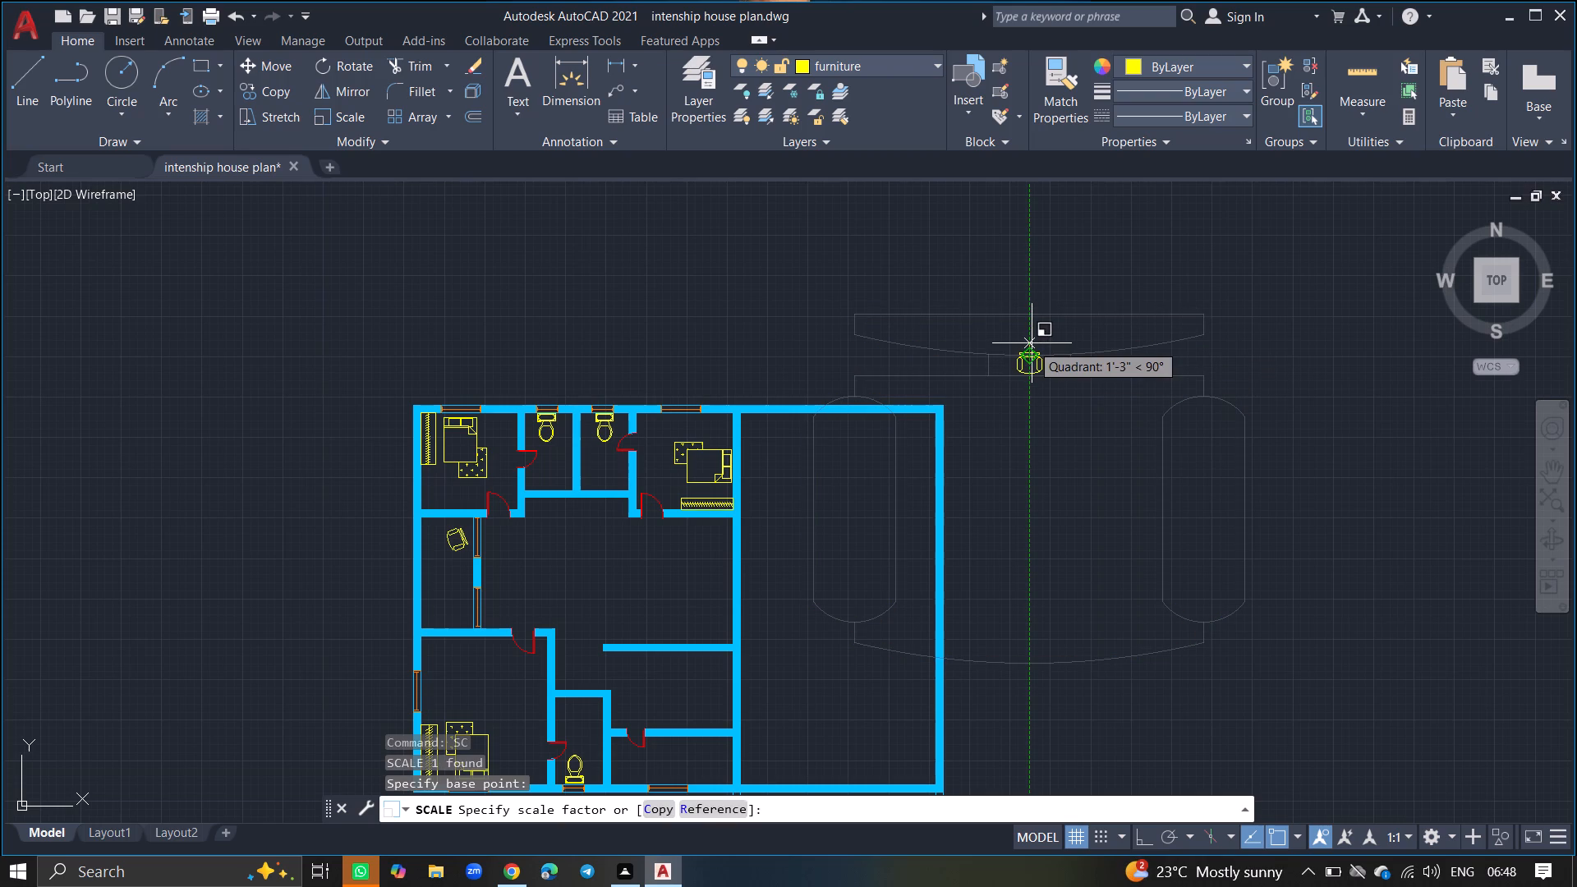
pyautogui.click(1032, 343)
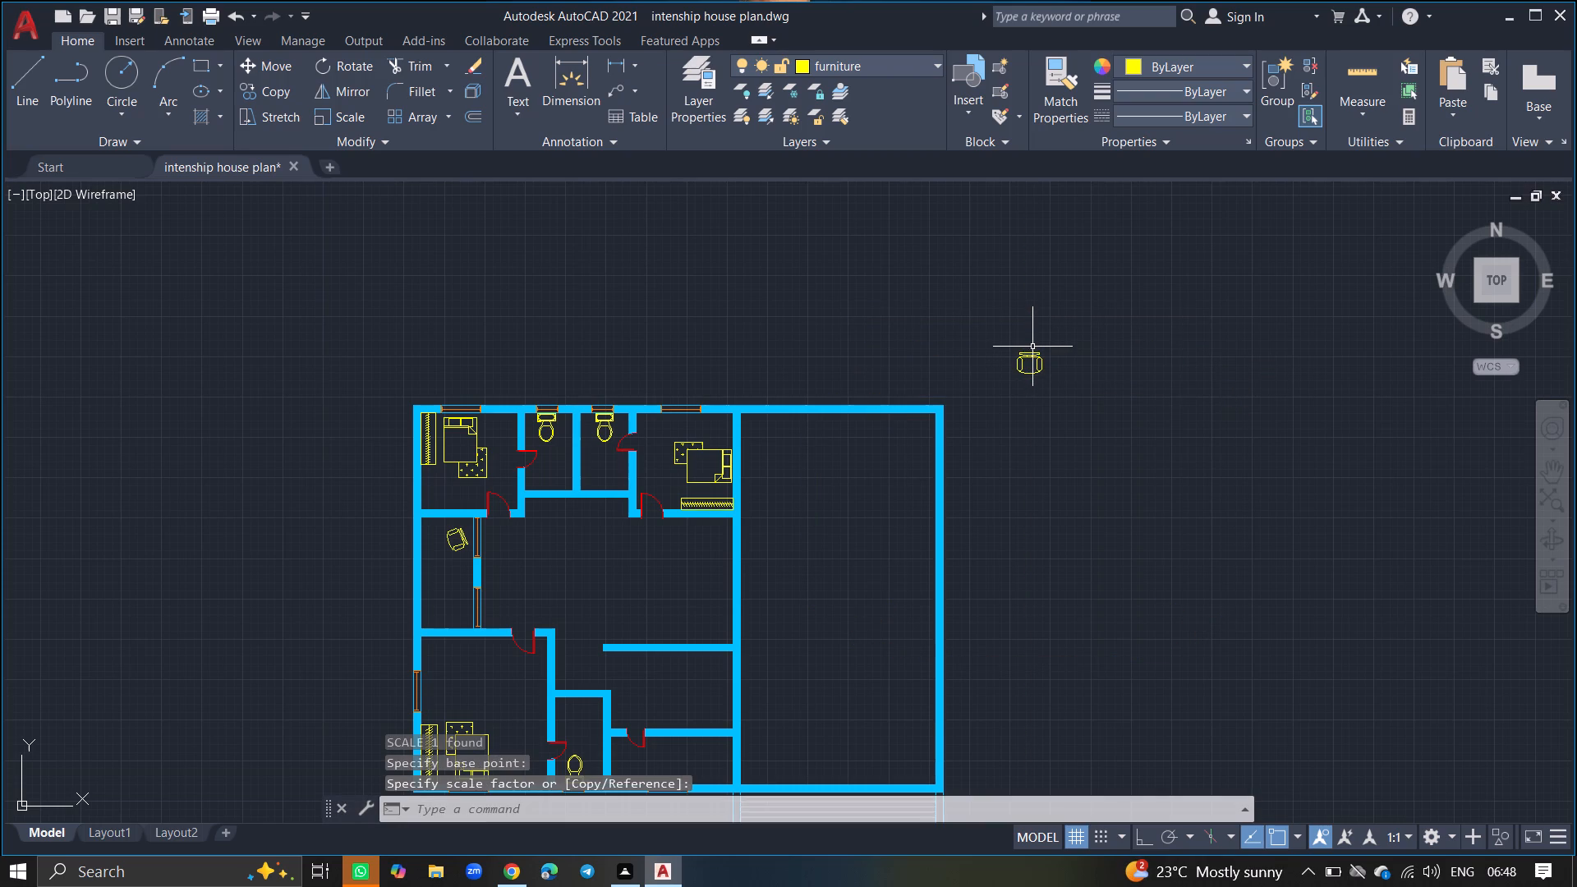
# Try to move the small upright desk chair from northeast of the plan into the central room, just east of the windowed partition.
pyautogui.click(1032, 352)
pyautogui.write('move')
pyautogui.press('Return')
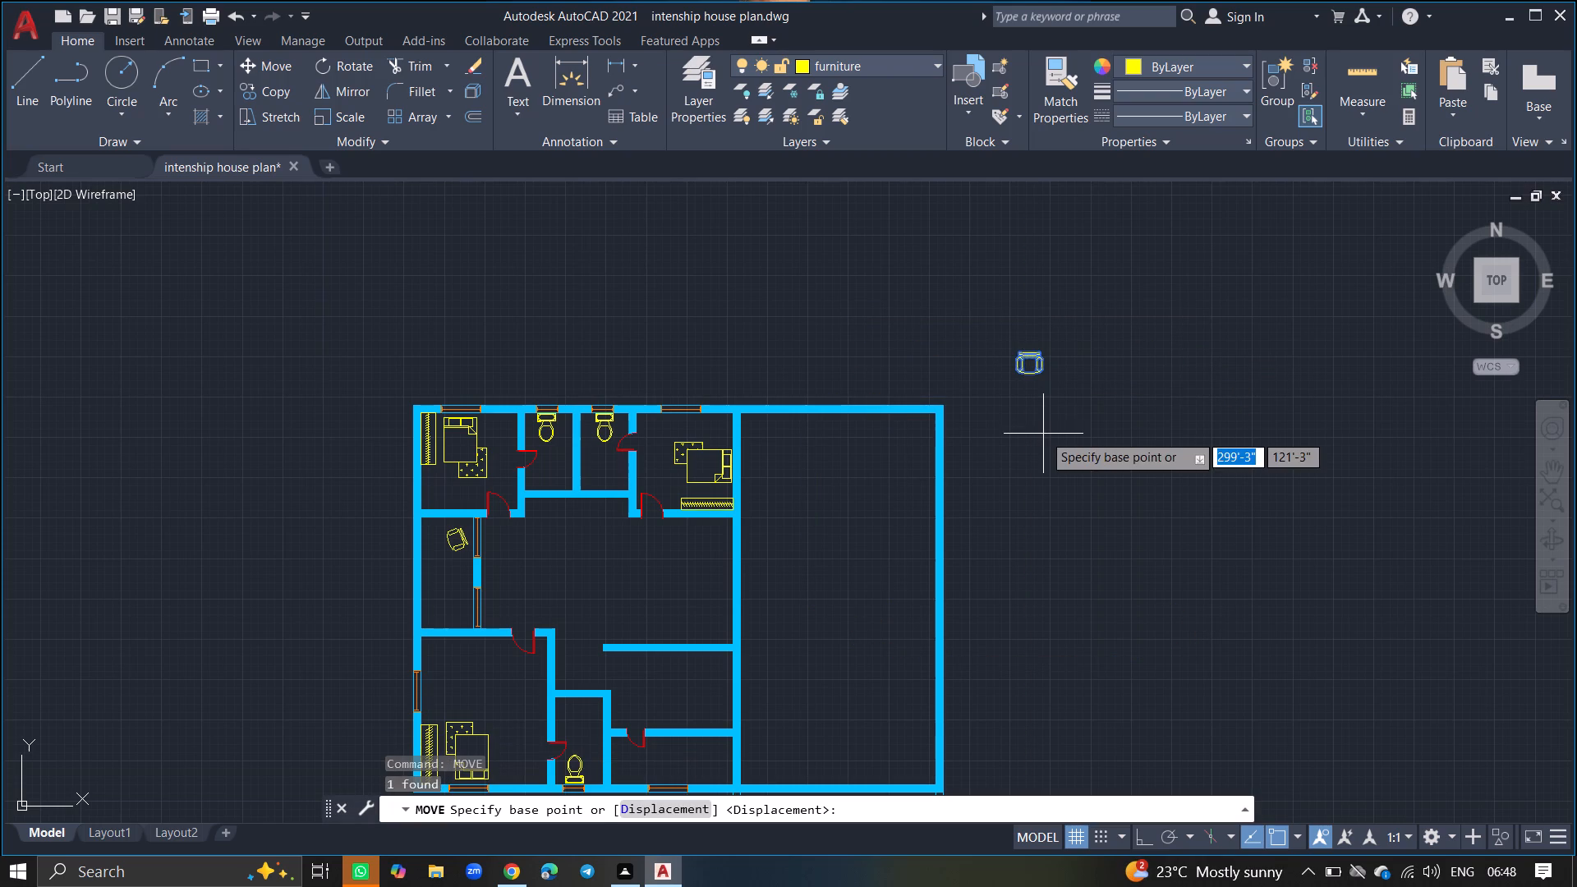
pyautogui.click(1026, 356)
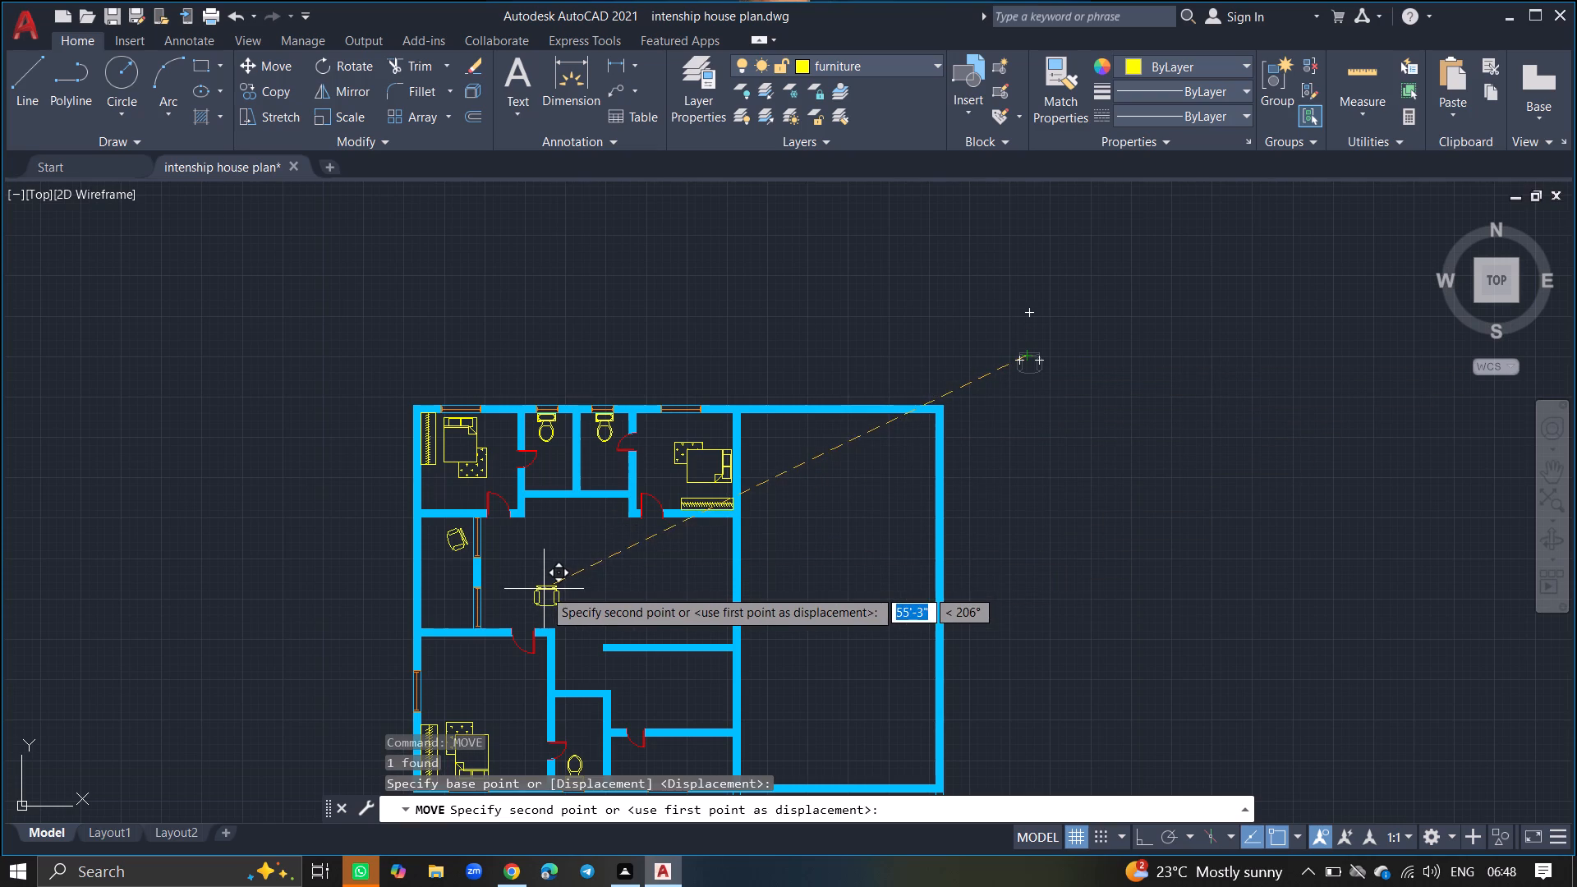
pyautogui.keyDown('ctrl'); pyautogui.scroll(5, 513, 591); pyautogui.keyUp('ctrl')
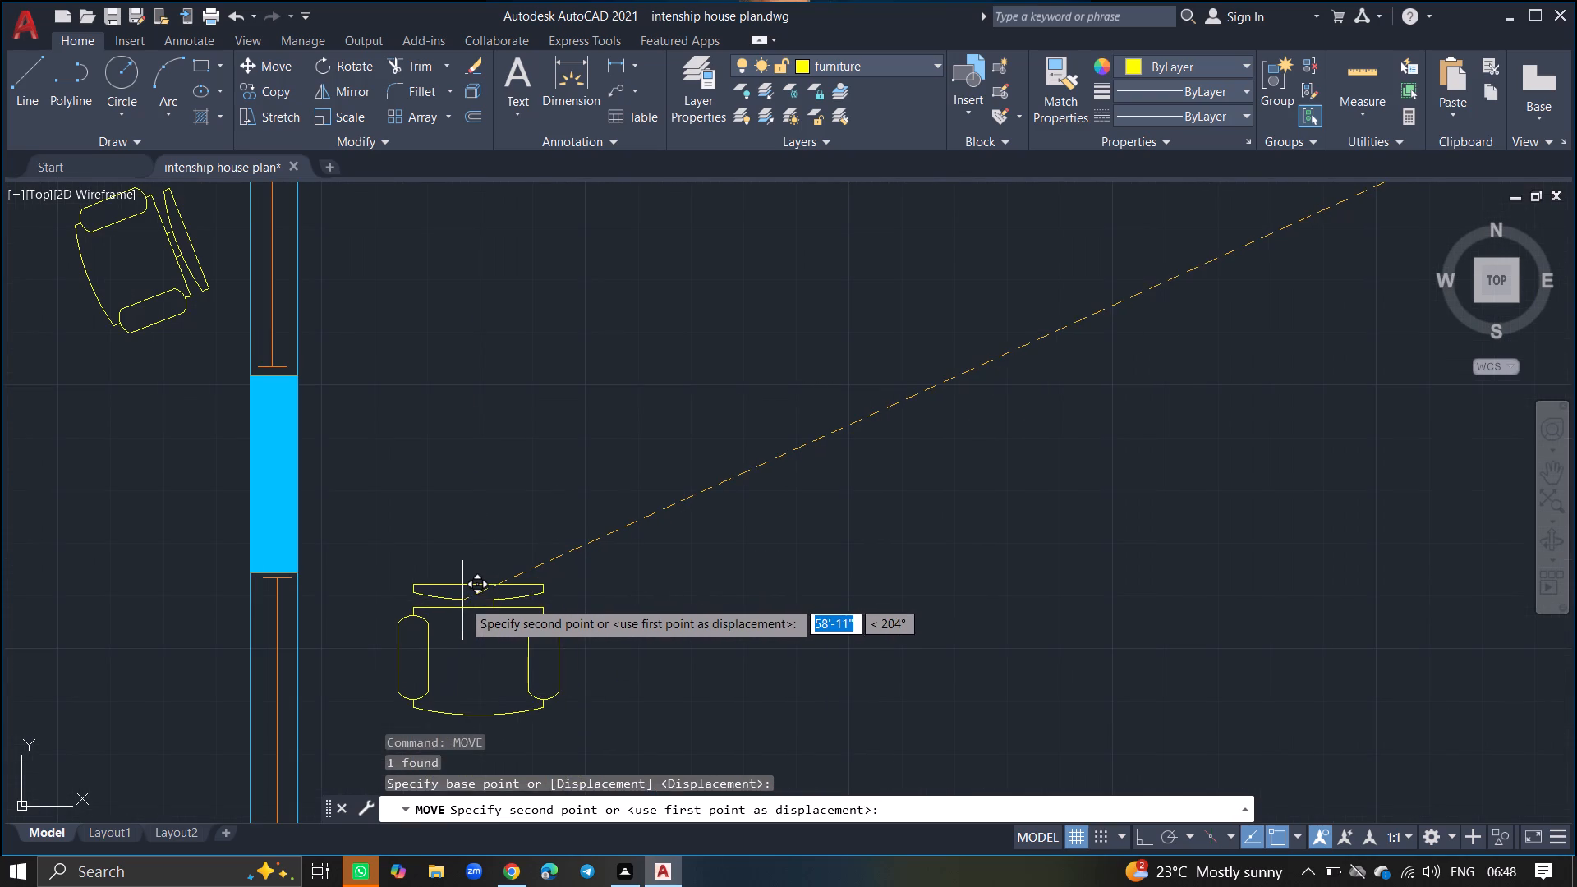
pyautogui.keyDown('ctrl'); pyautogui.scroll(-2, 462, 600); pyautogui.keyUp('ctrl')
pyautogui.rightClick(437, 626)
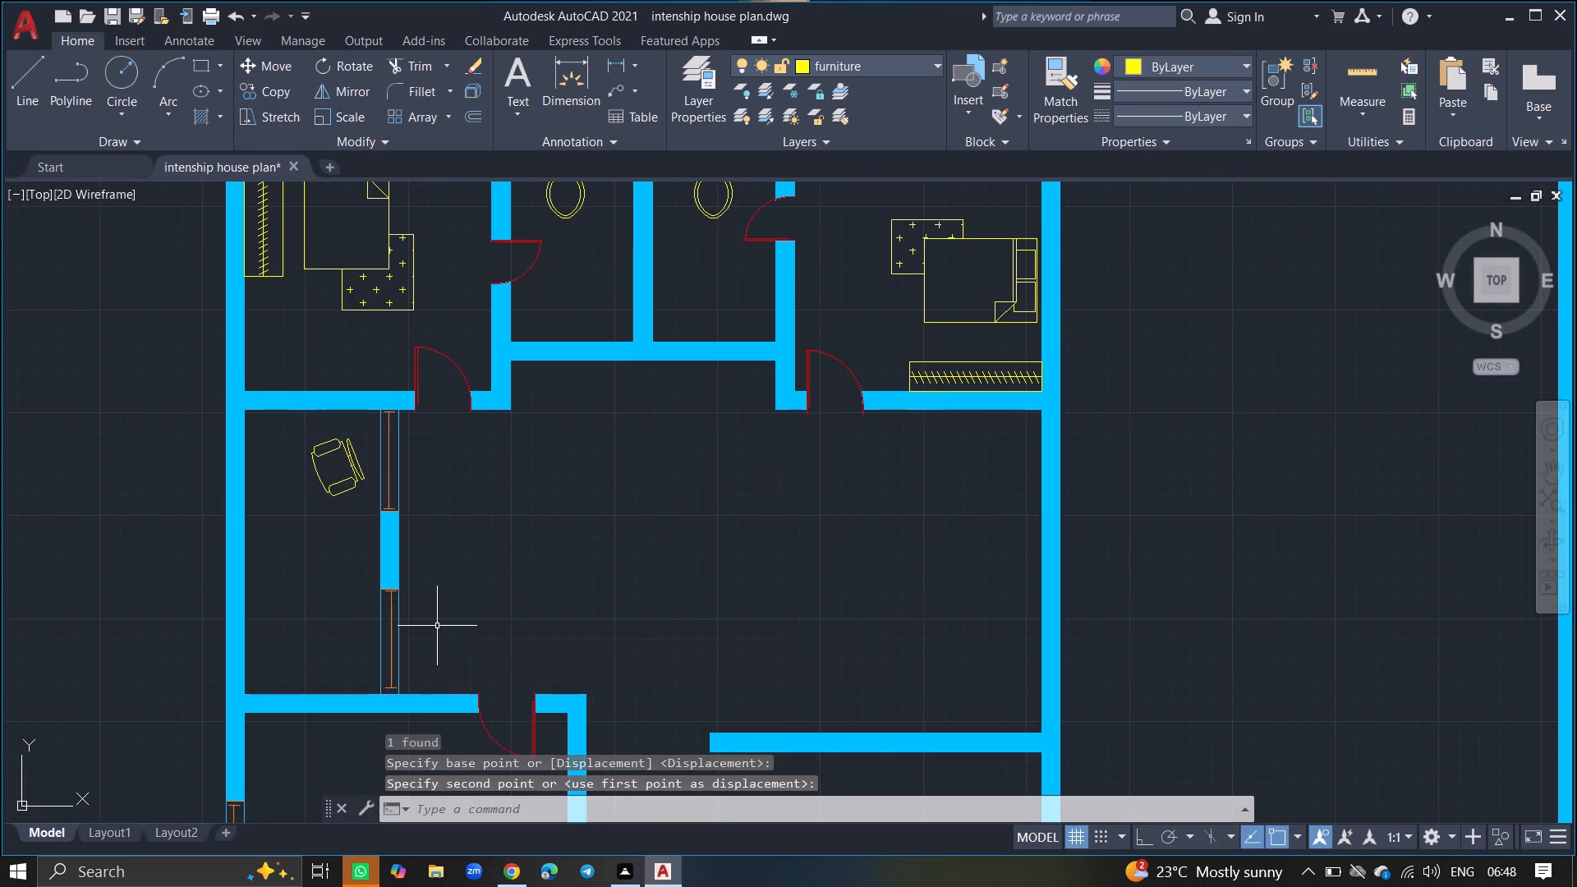
# Insert a Chair - Desk block from DesignCenter at scale 1 and rotation 0 in the empty space east of the house.
pyautogui.keyDown('ctrl'); pyautogui.scroll(-2, 492, 583); pyautogui.keyUp('ctrl')
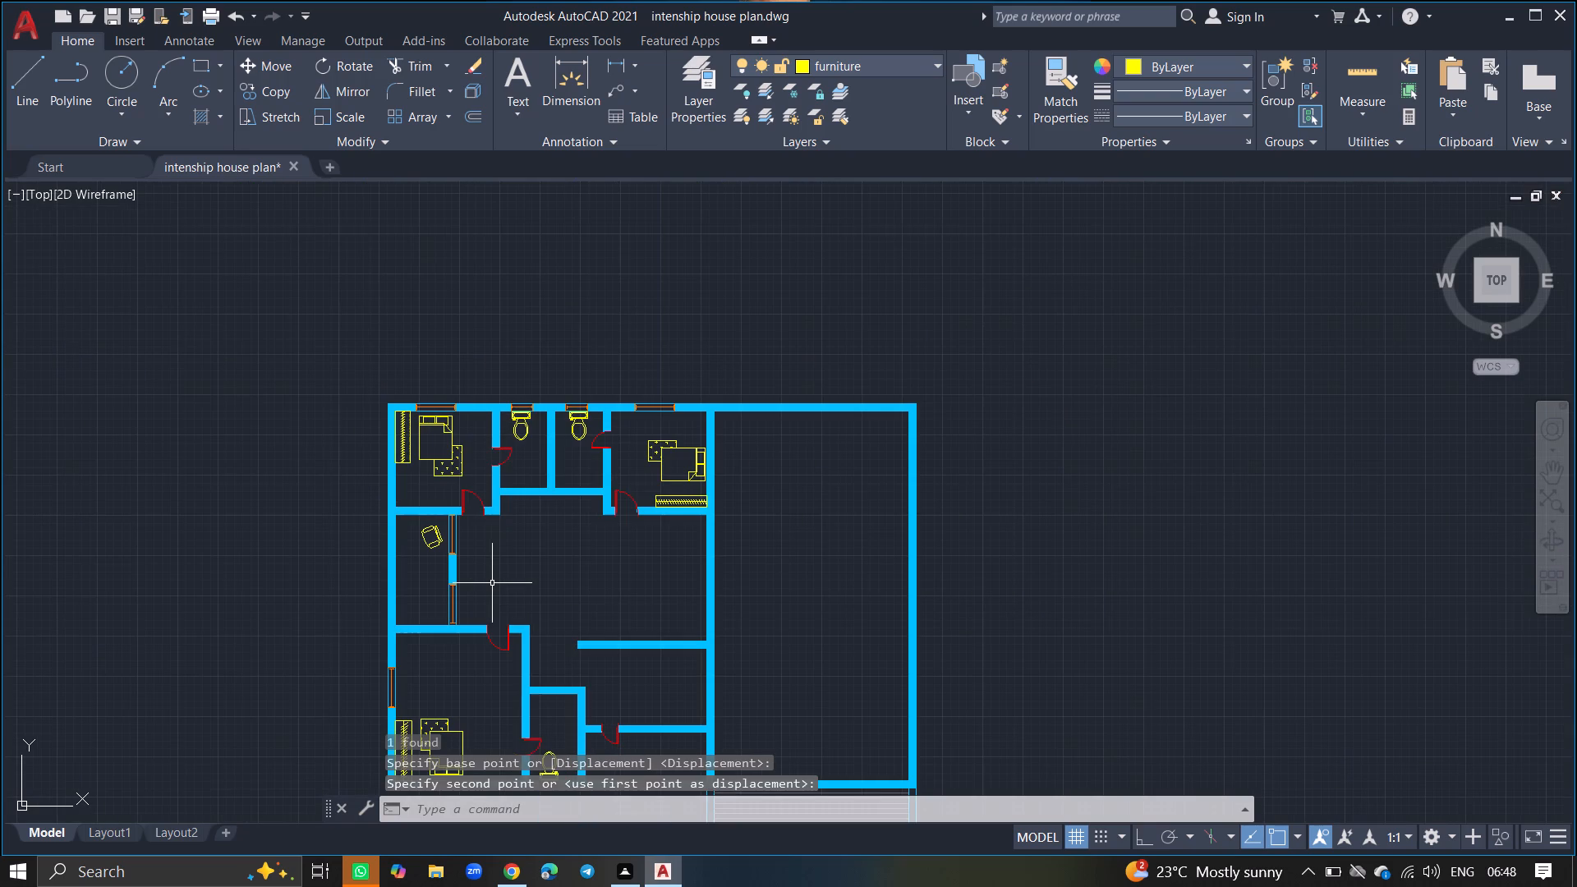
pyautogui.keyDown('ctrl'); pyautogui.scroll(-1, 570, 552); pyautogui.keyUp('ctrl')
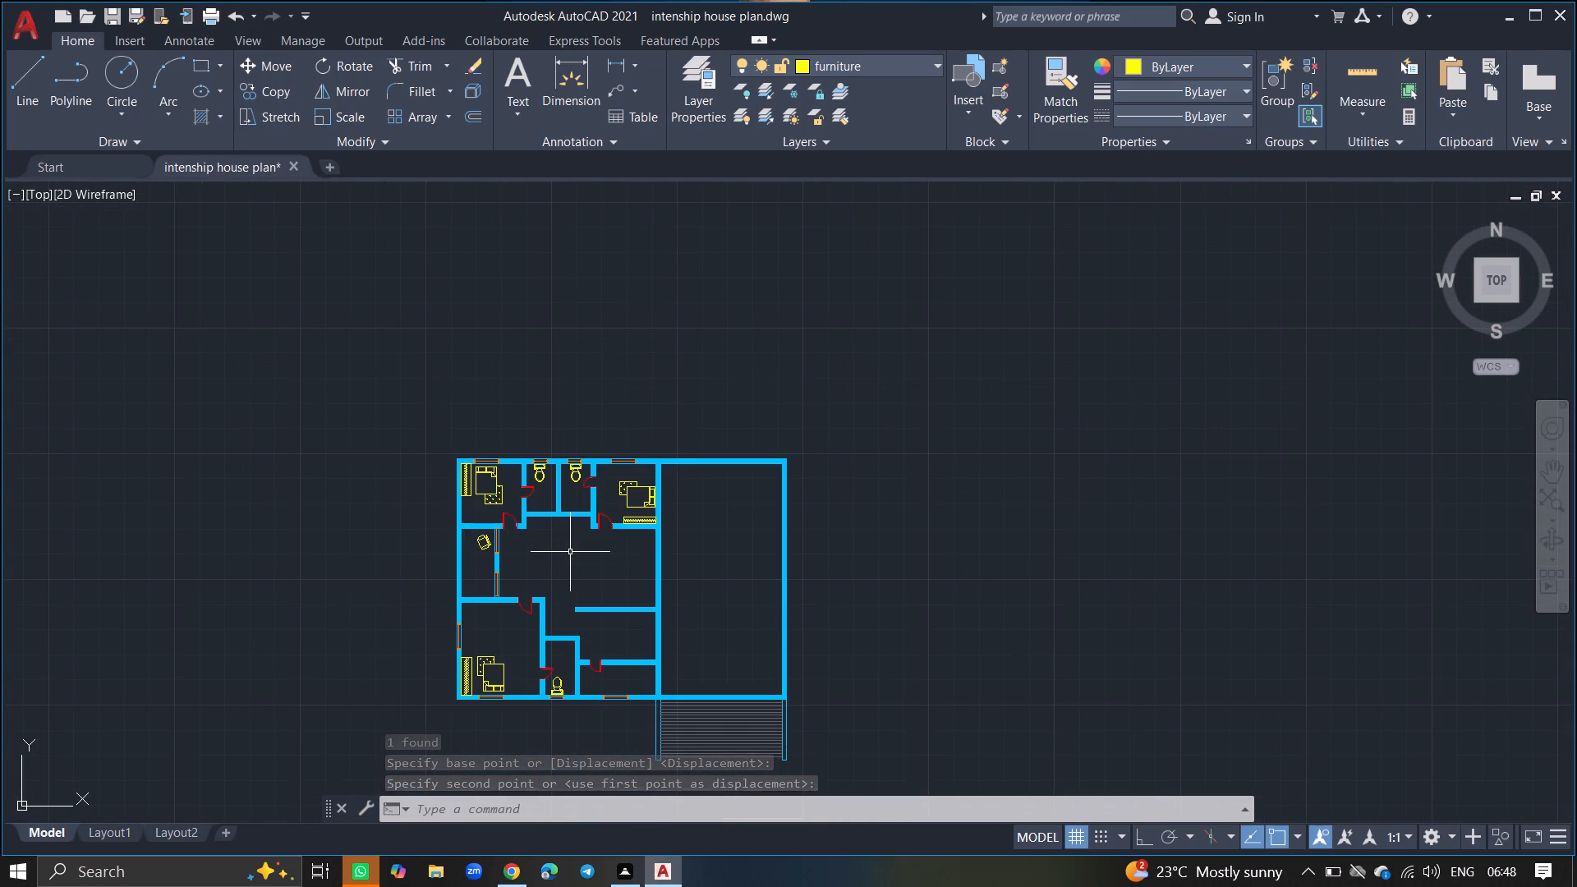
pyautogui.hotkey('ctrl', '2')
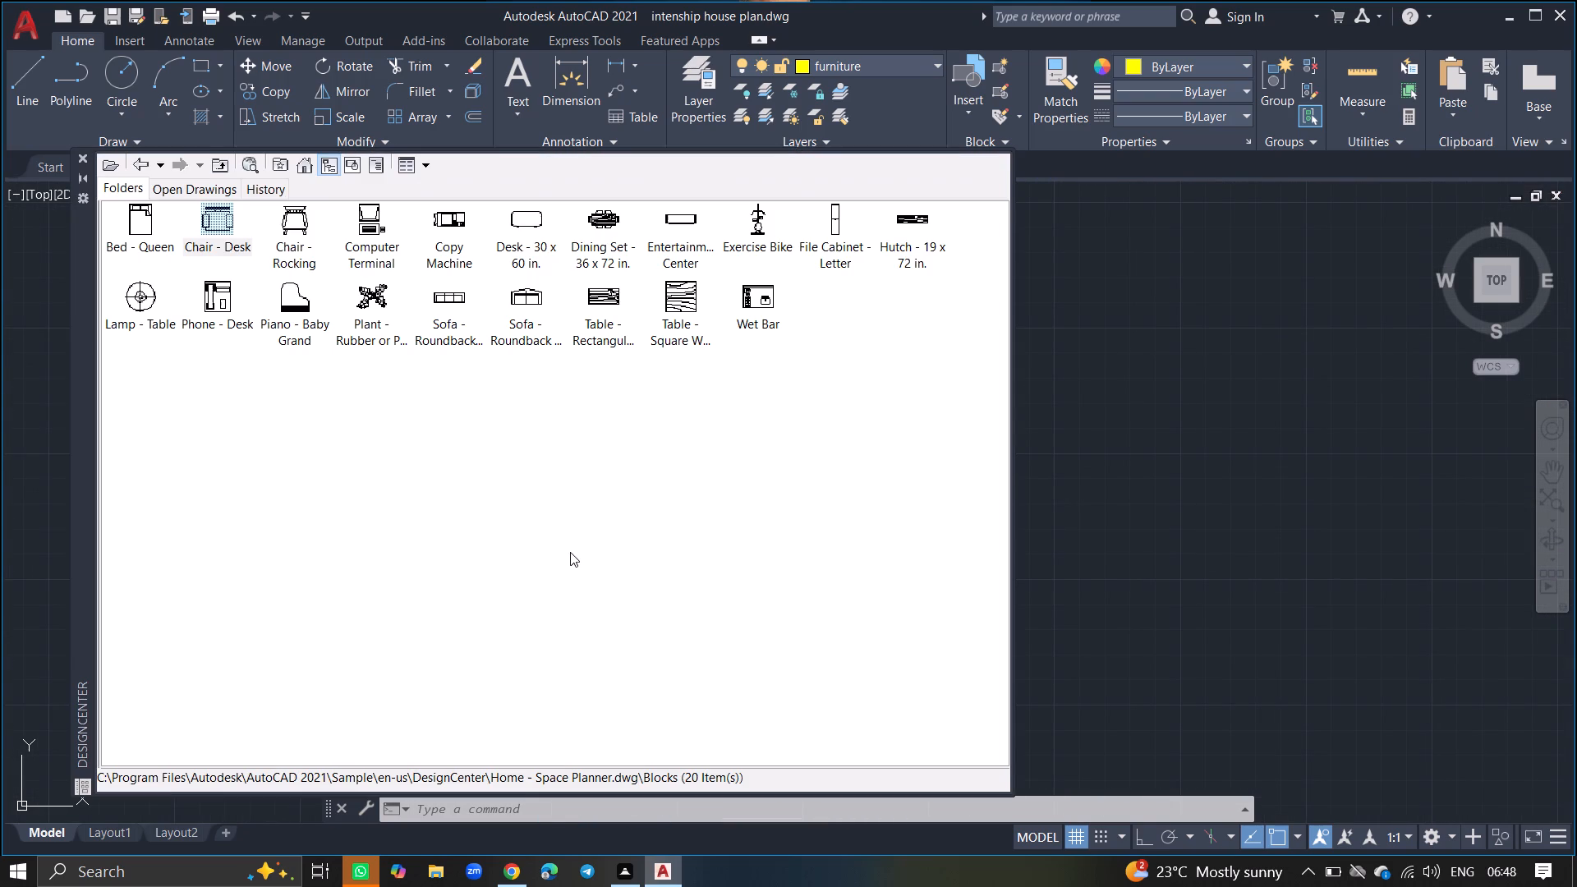
pyautogui.click(216, 231)
pyautogui.moveTo(216, 231); pyautogui.dragTo(684, 279)
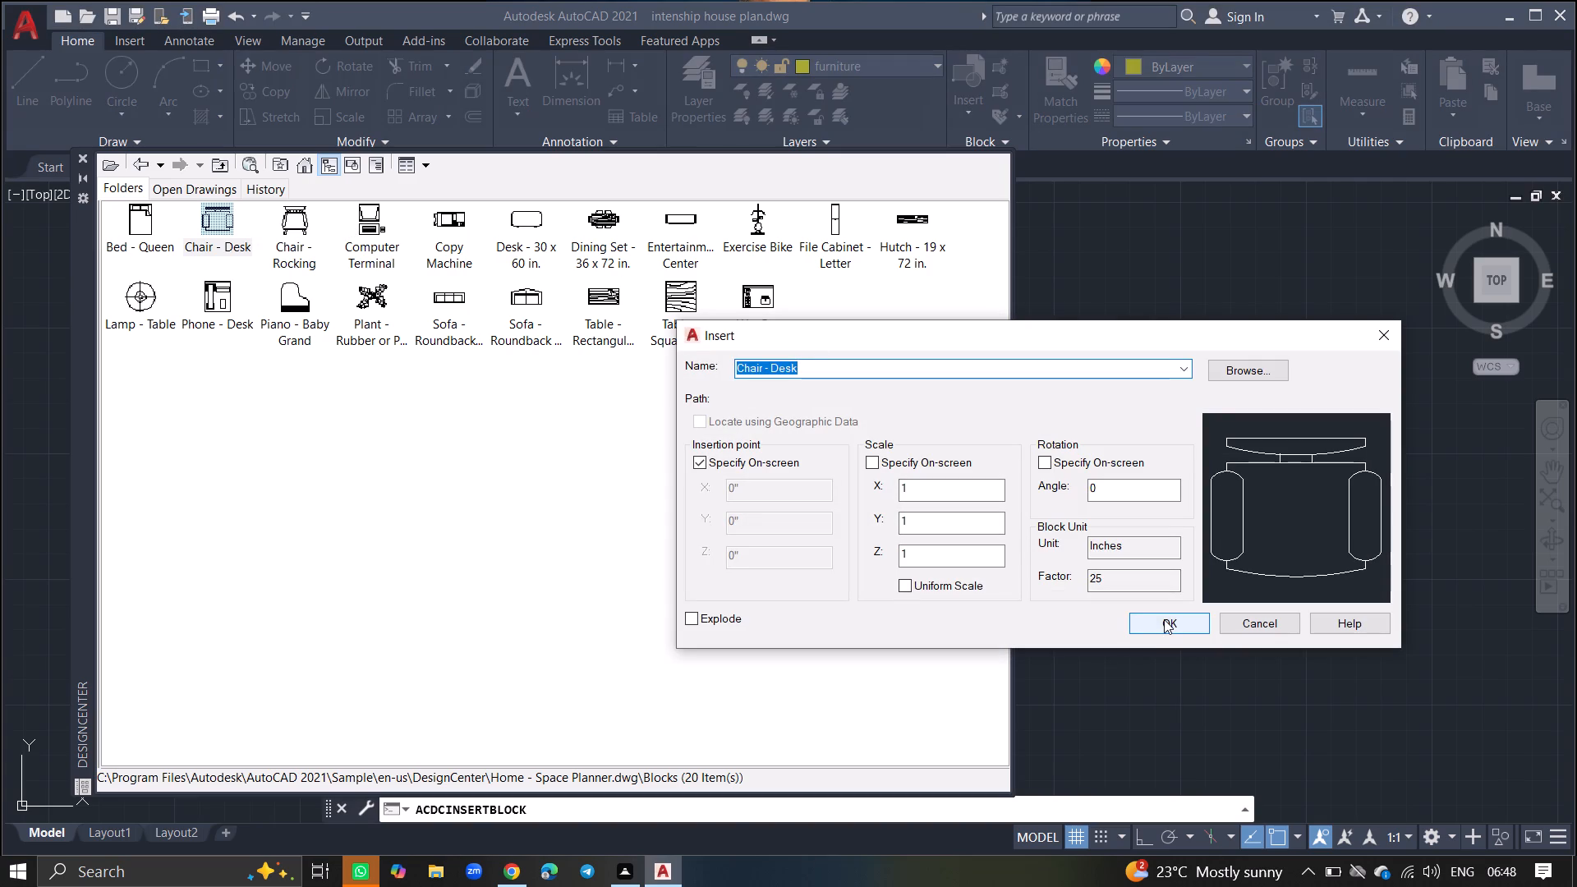
pyautogui.click(1164, 619)
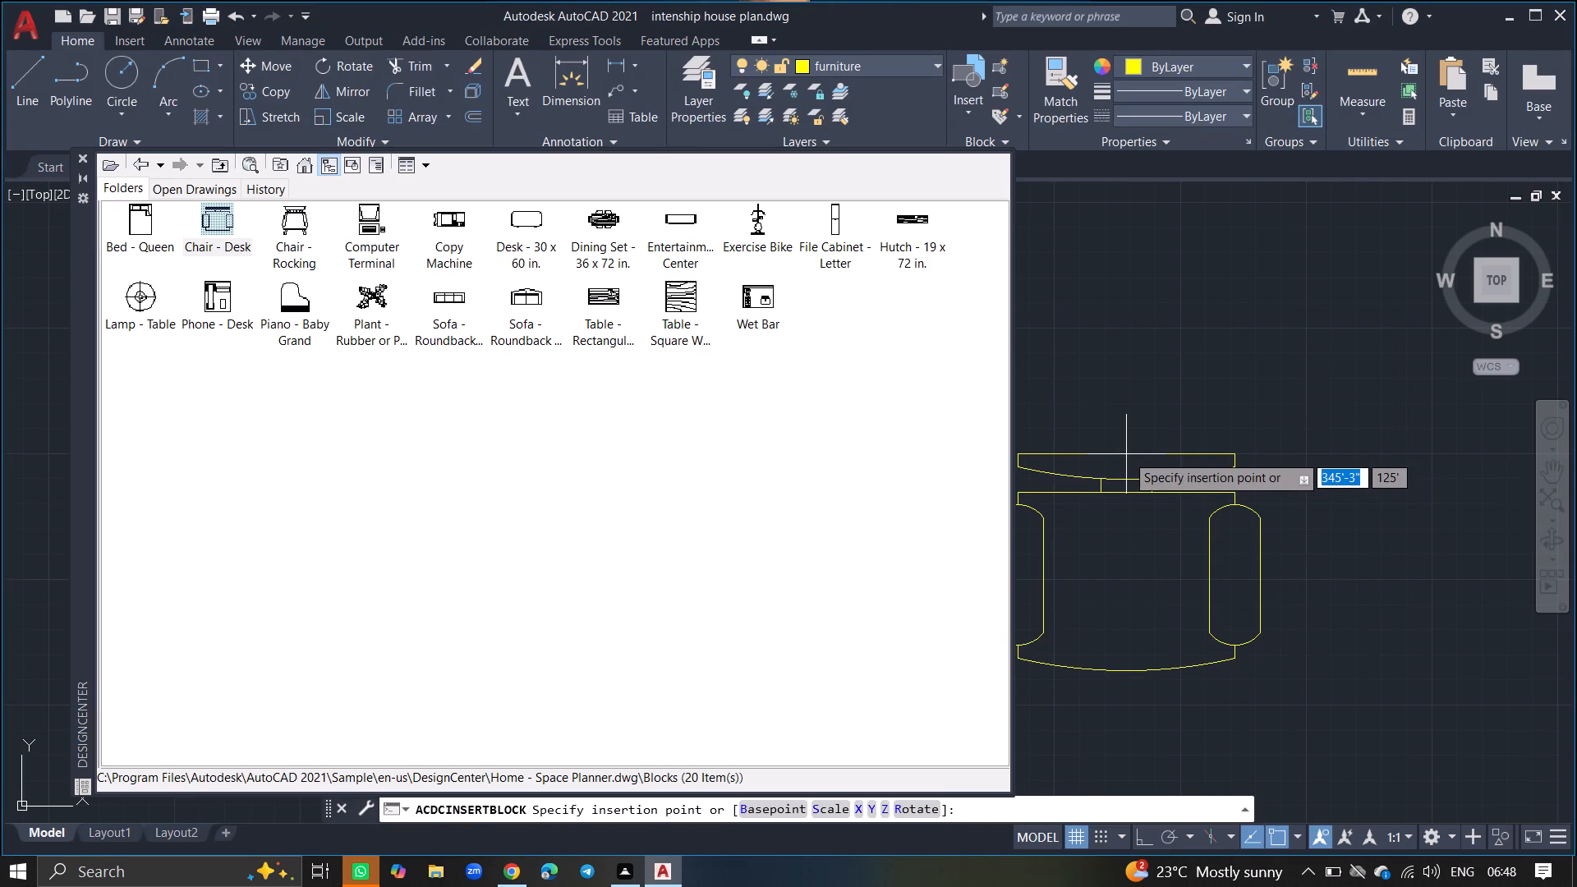
pyautogui.click(1126, 454)
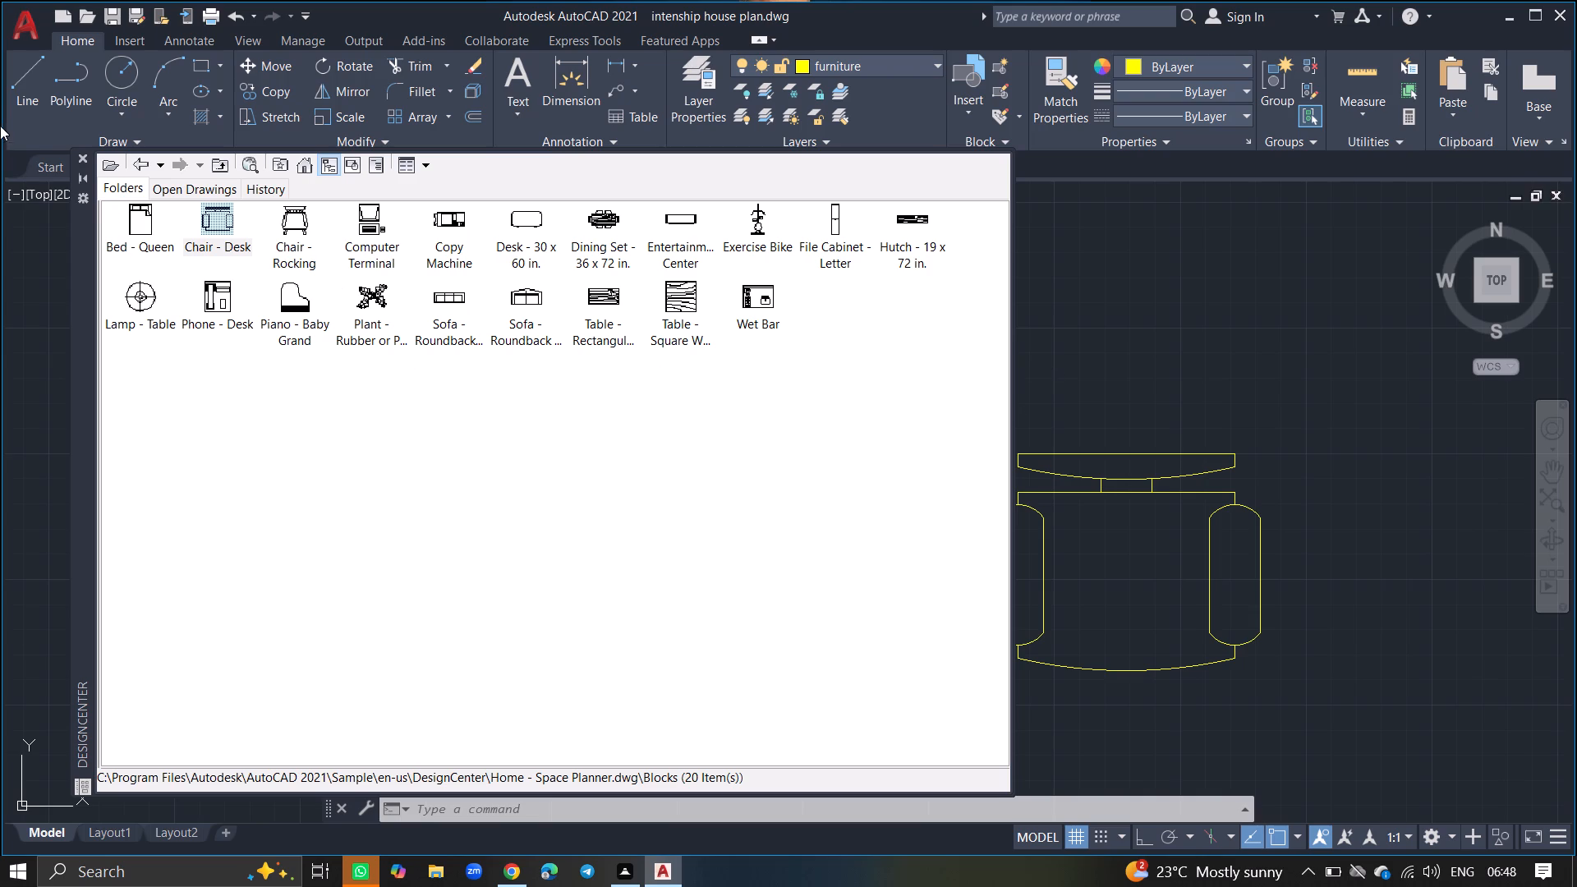
pyautogui.click(84, 164)
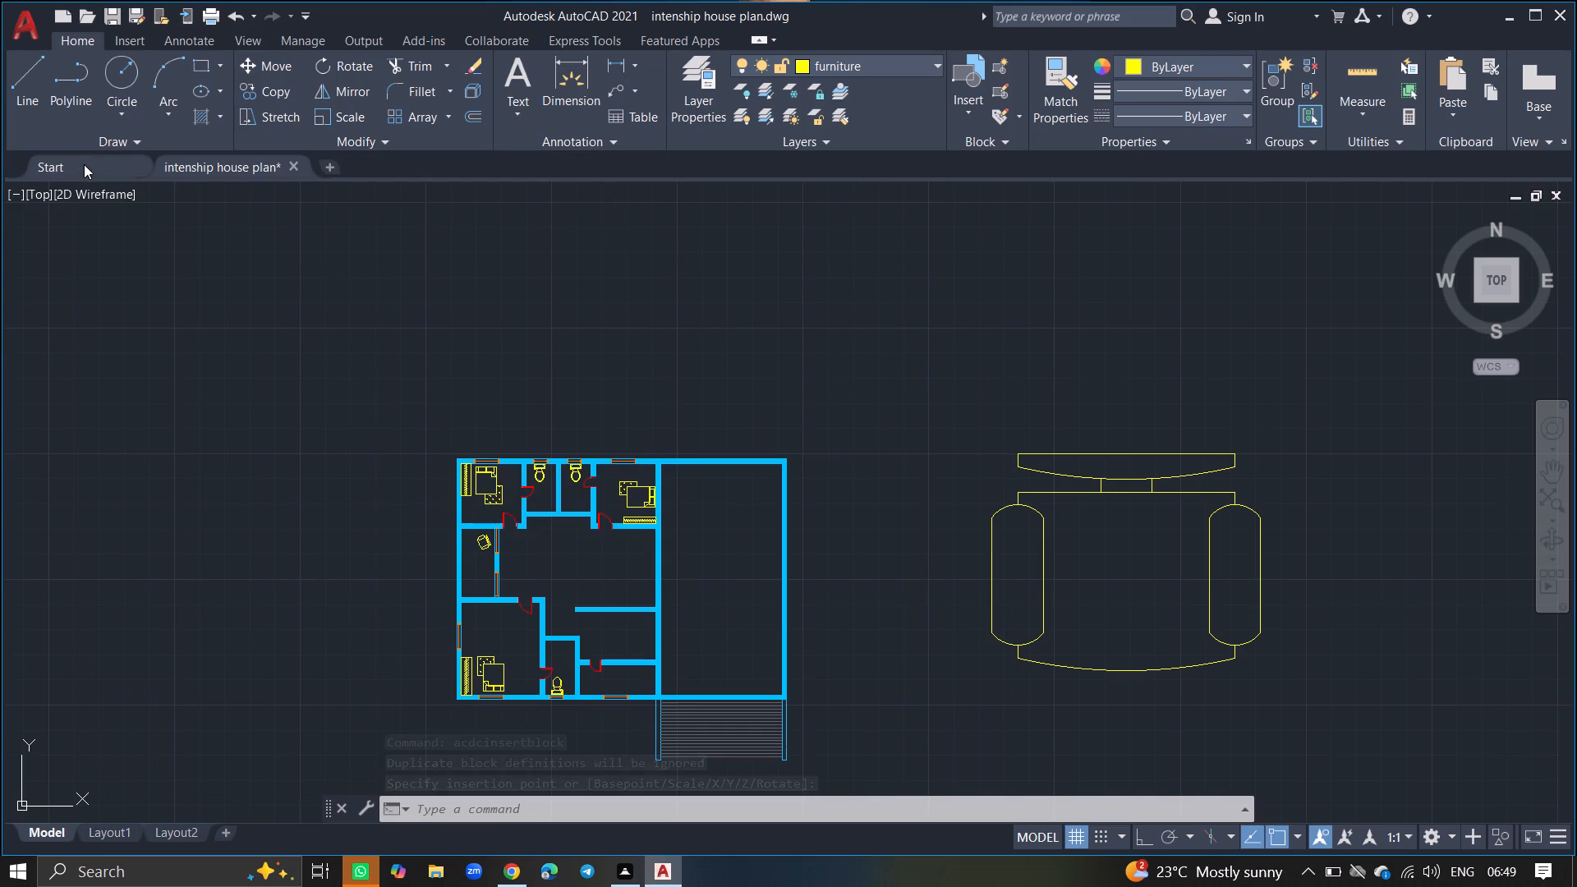
# Scale the newly inserted desk chair down freehand to about a quarter of its size from the middle of its seat's back edge.
pyautogui.click(1006, 512)
pyautogui.write('sc')
pyautogui.press('Return')
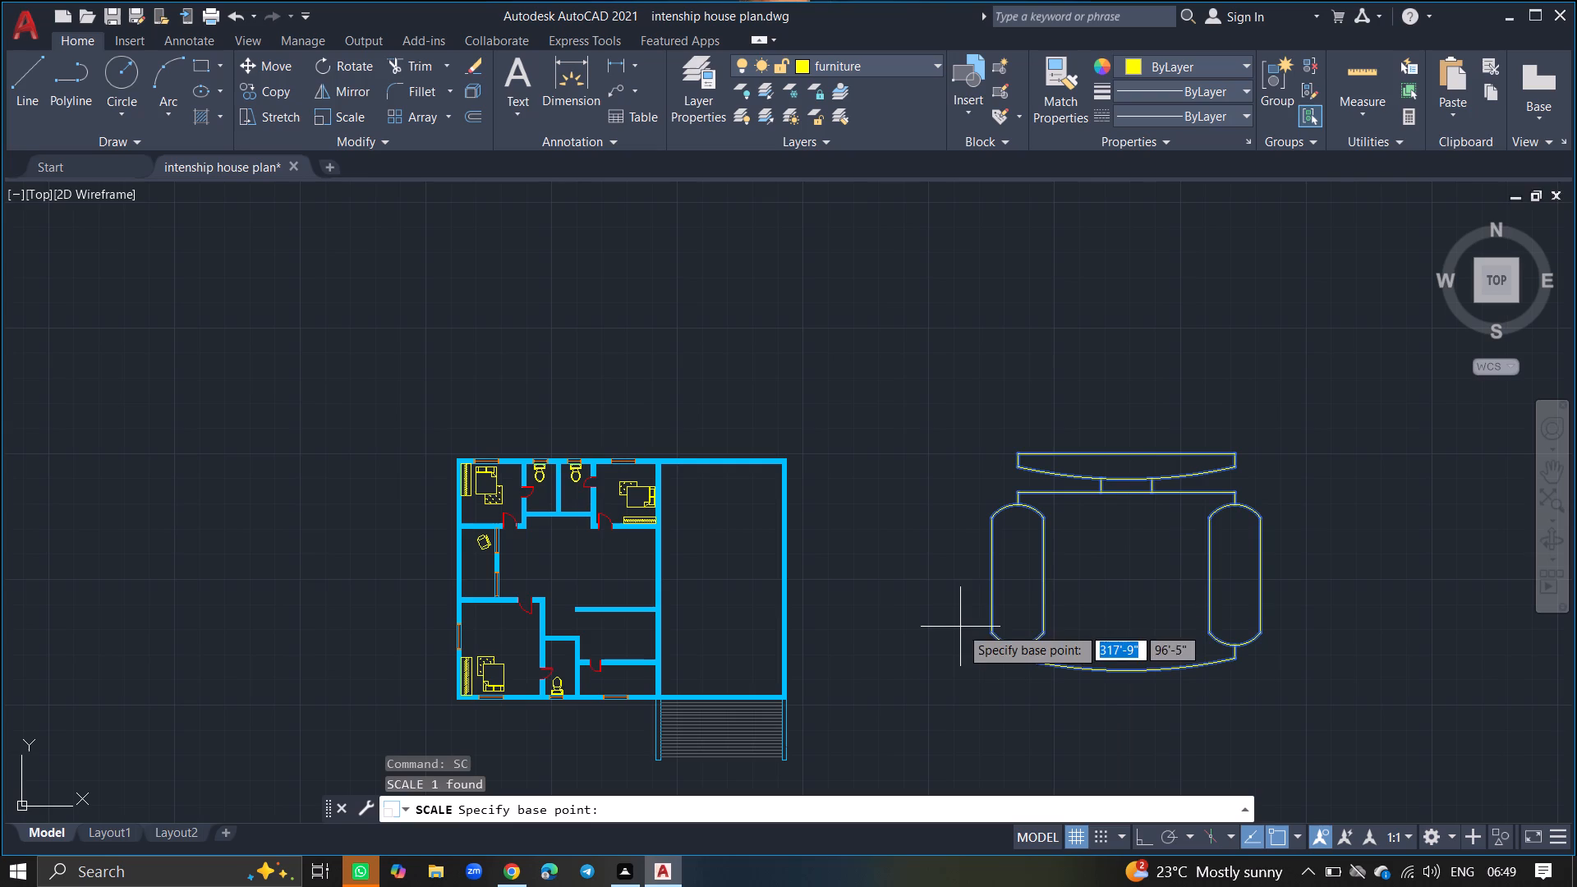
pyautogui.click(1129, 496)
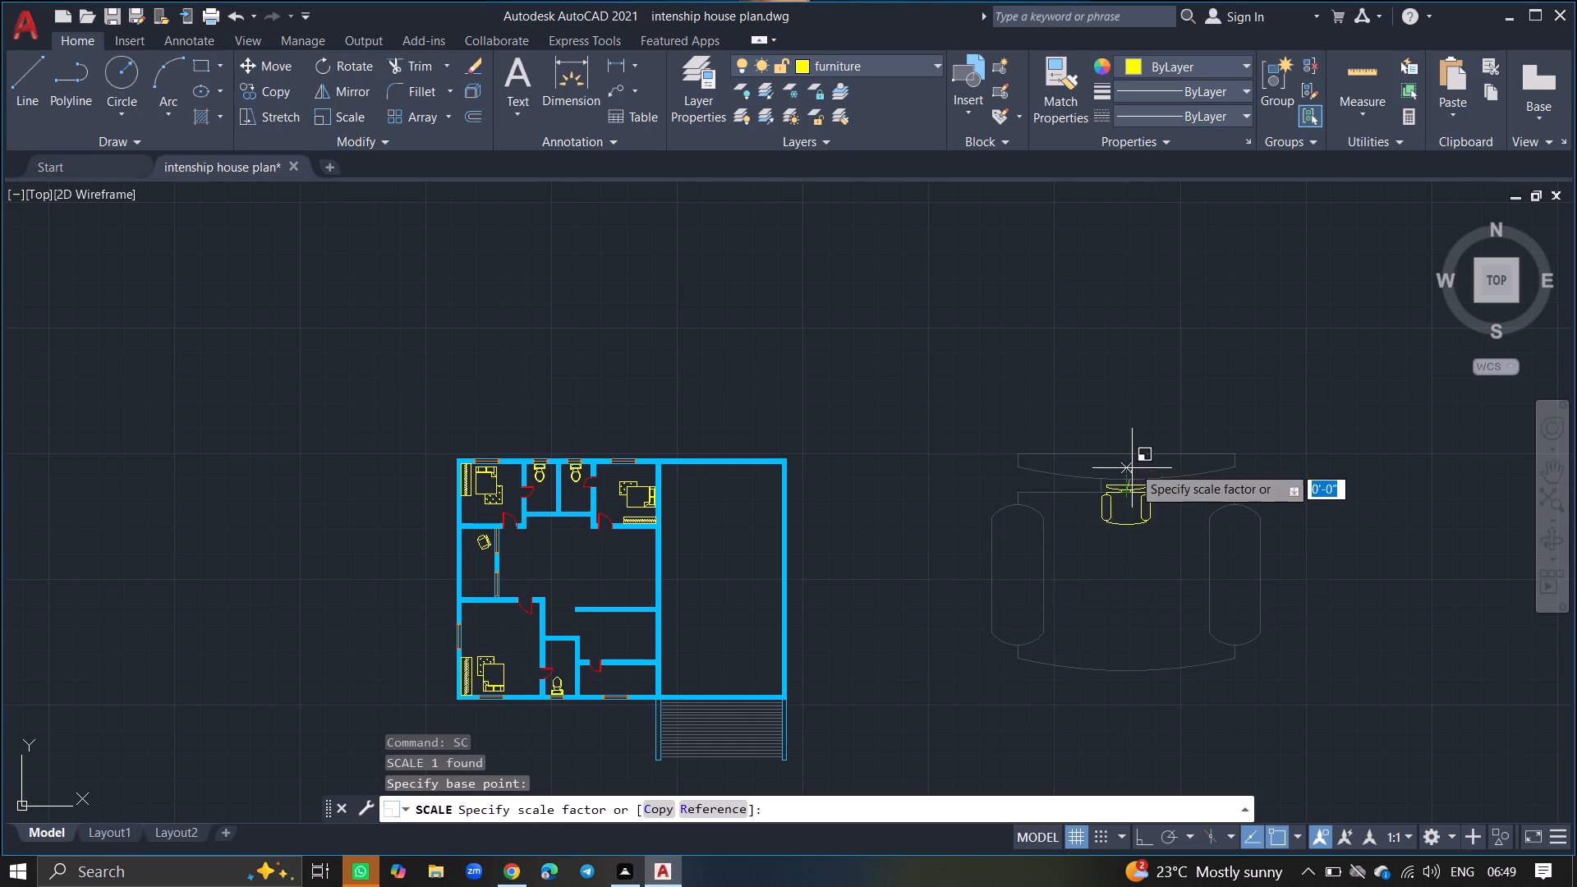
pyautogui.keyDown('ctrl'); pyautogui.scroll(2, 1134, 466); pyautogui.keyUp('ctrl')
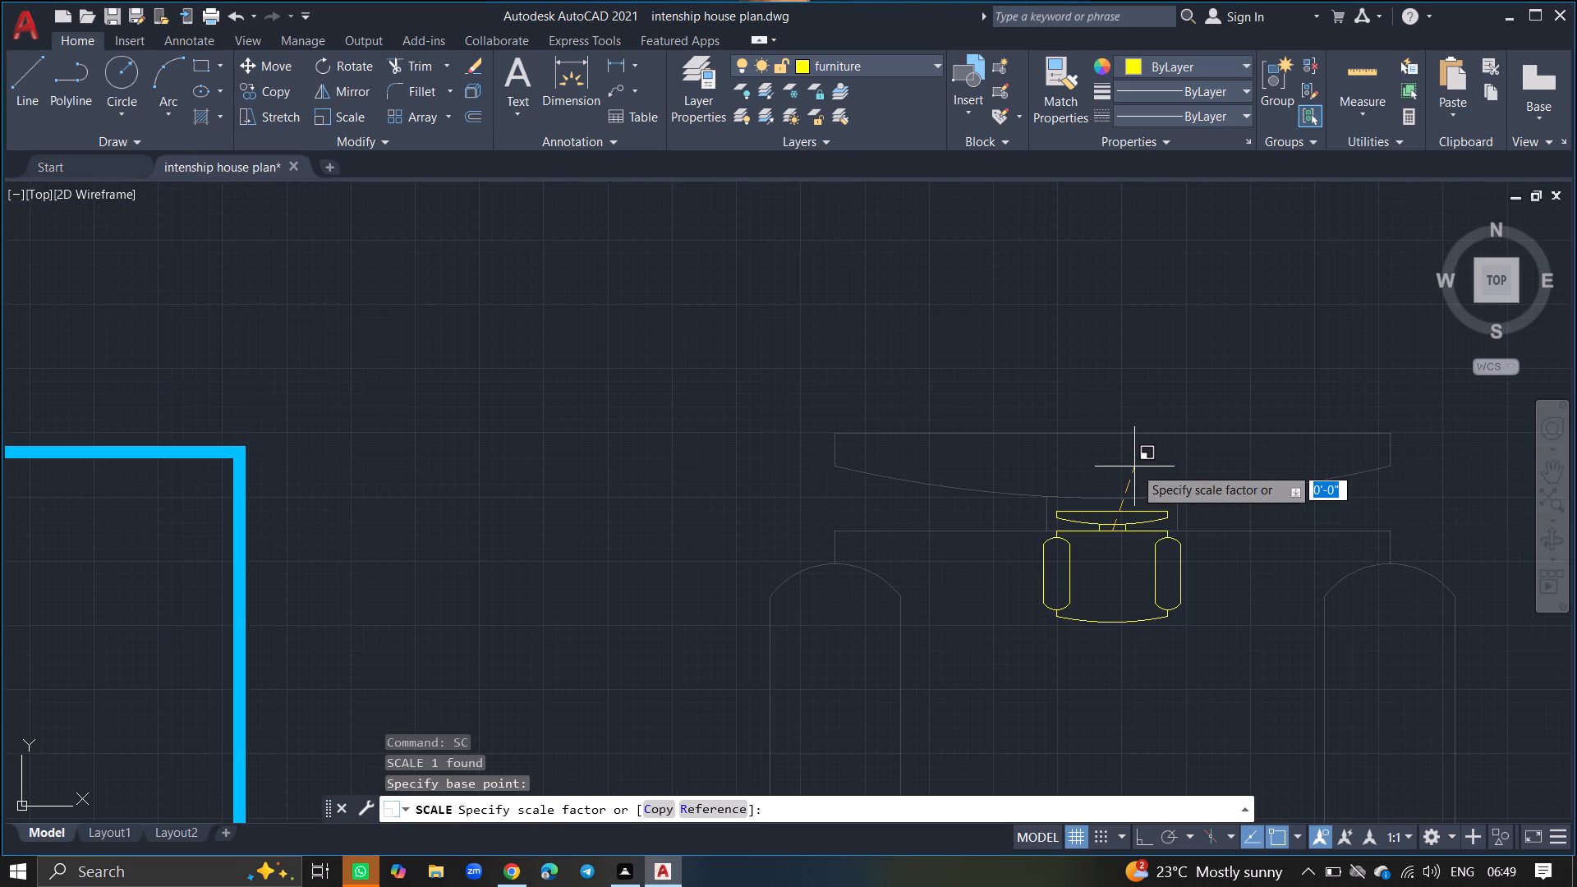
pyautogui.click(1141, 460)
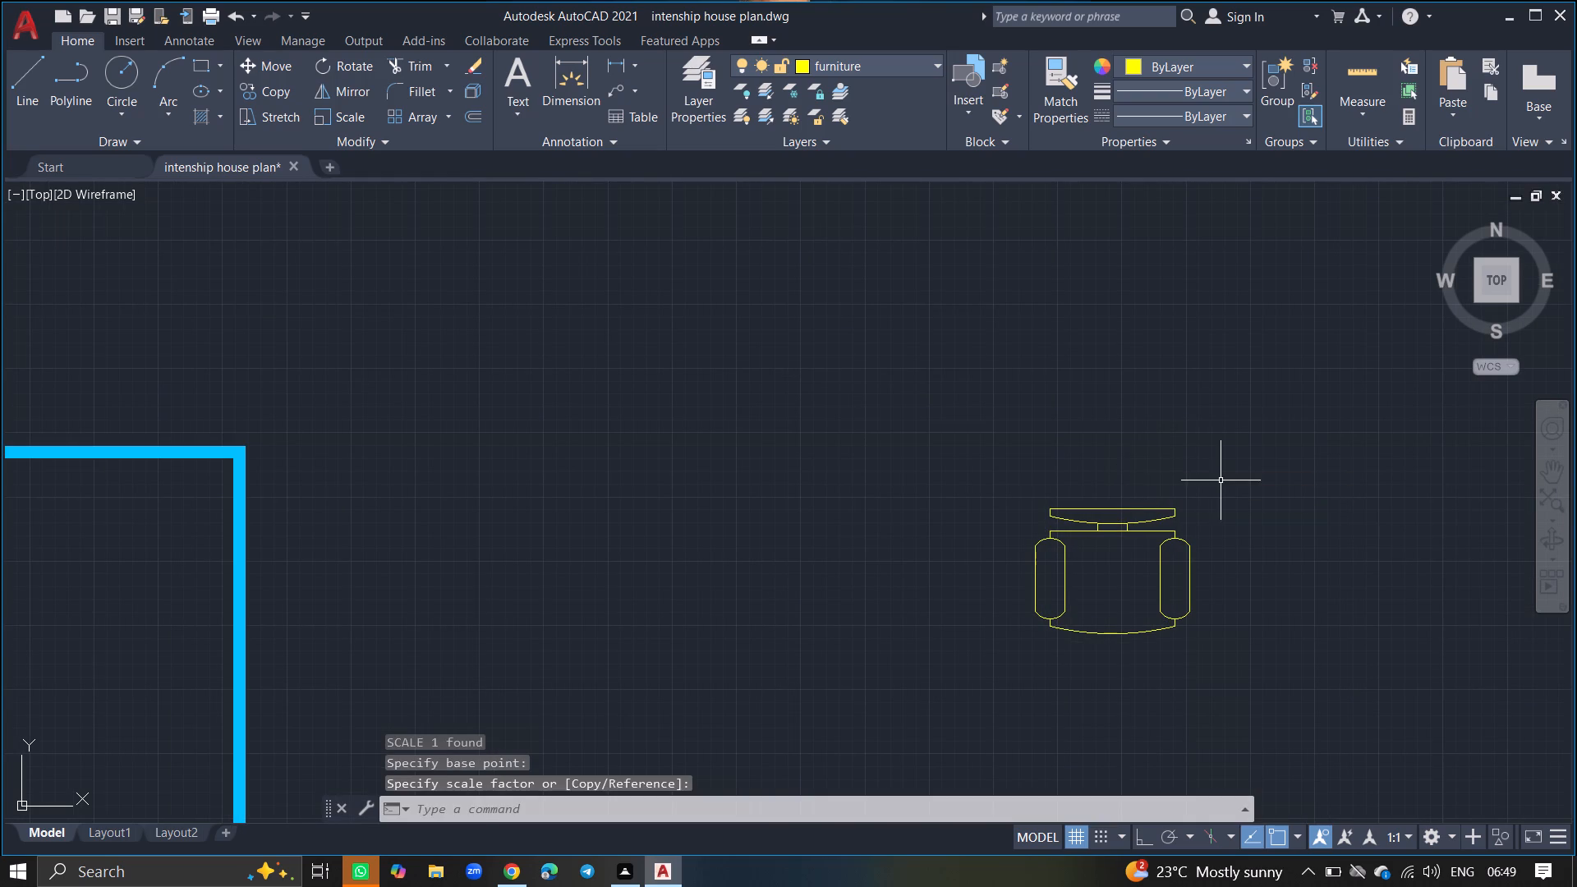
# Move the reduced desk chair into the central room, east of the windowed partition and north of the southwest bedroom's door.
pyautogui.click(1221, 480)
pyautogui.click(967, 681)
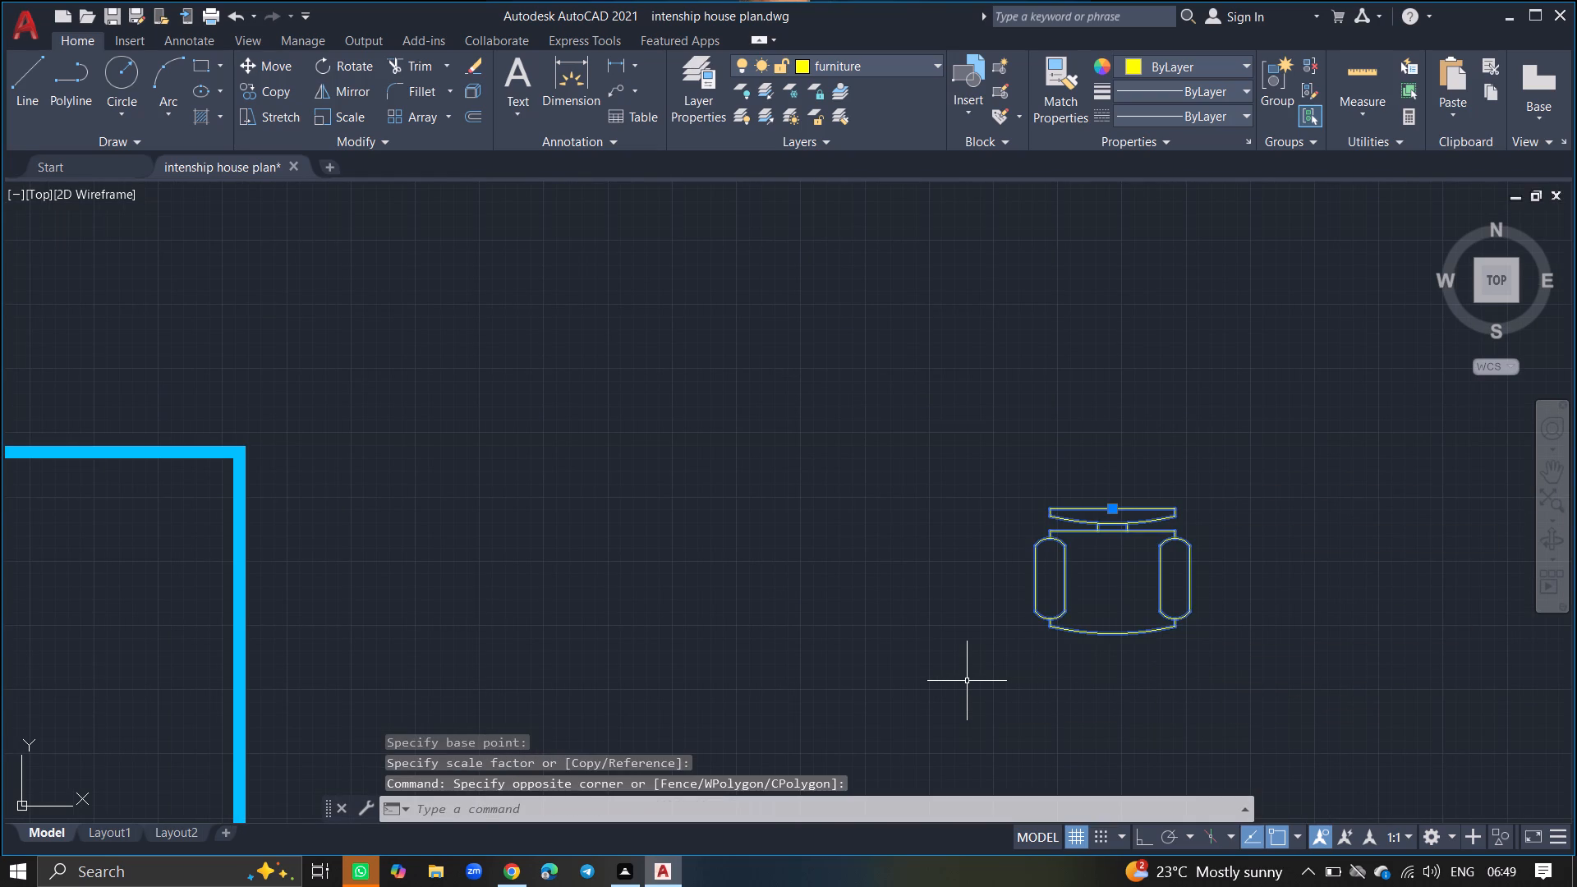
pyautogui.write('move')
pyautogui.press('Return')
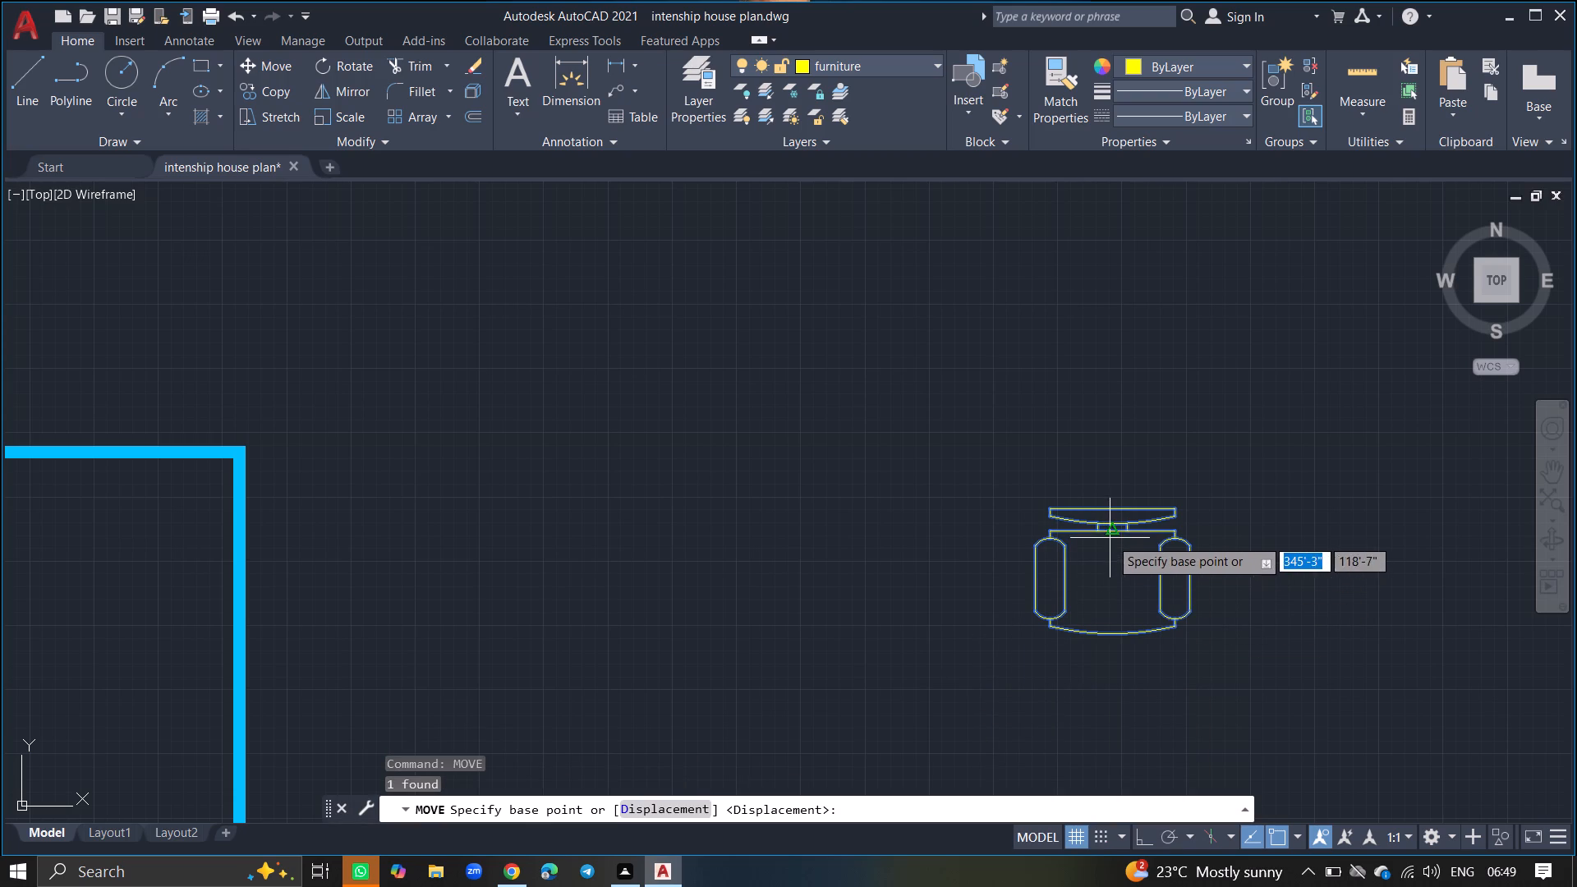
pyautogui.click(1112, 532)
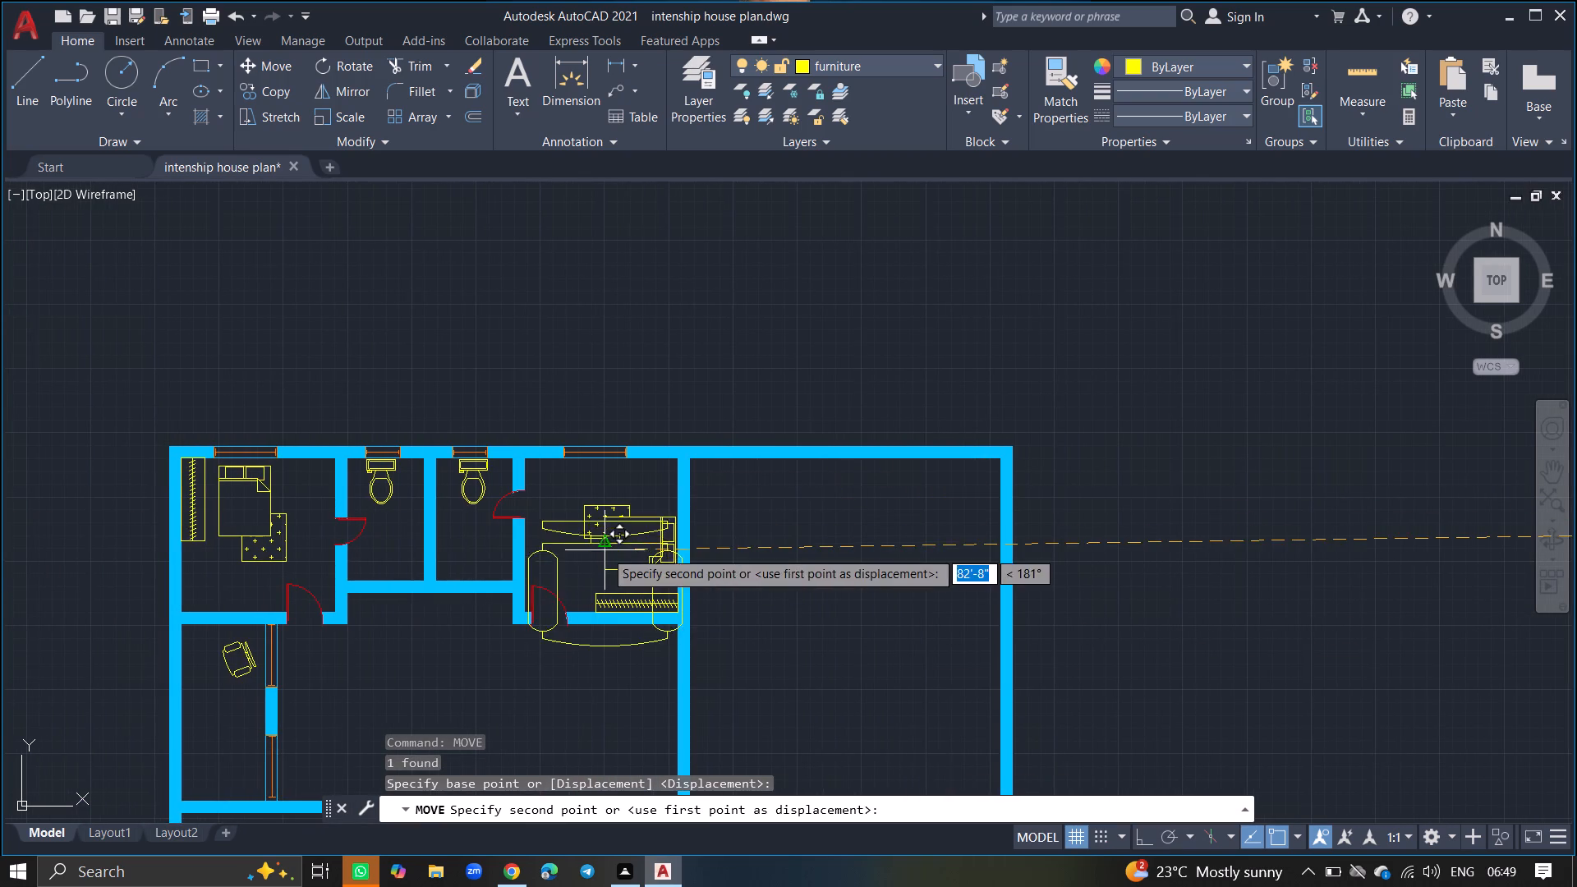
pyautogui.keyDown('ctrl'); pyautogui.scroll(-5, 531, 563); pyautogui.keyUp('ctrl')
pyautogui.keyDown('ctrl'); pyautogui.scroll(8, 507, 598); pyautogui.keyUp('ctrl')
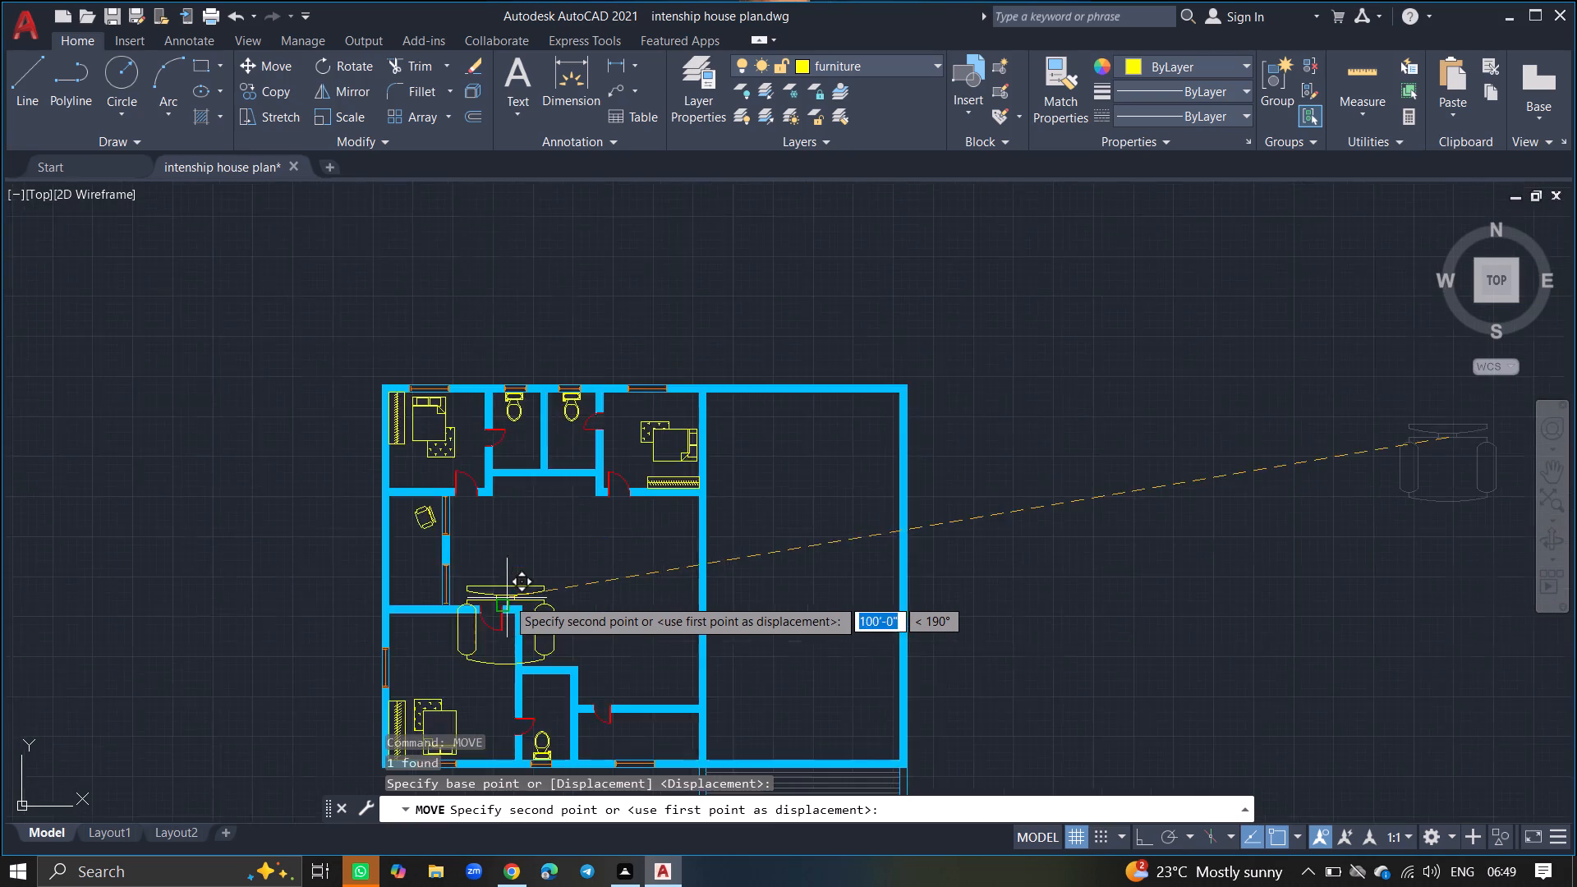
pyautogui.click(491, 347)
# Scale the desk chair in the central room down freehand to about 30% of its size from the middle of its seat's back edge.
pyautogui.click(491, 347)
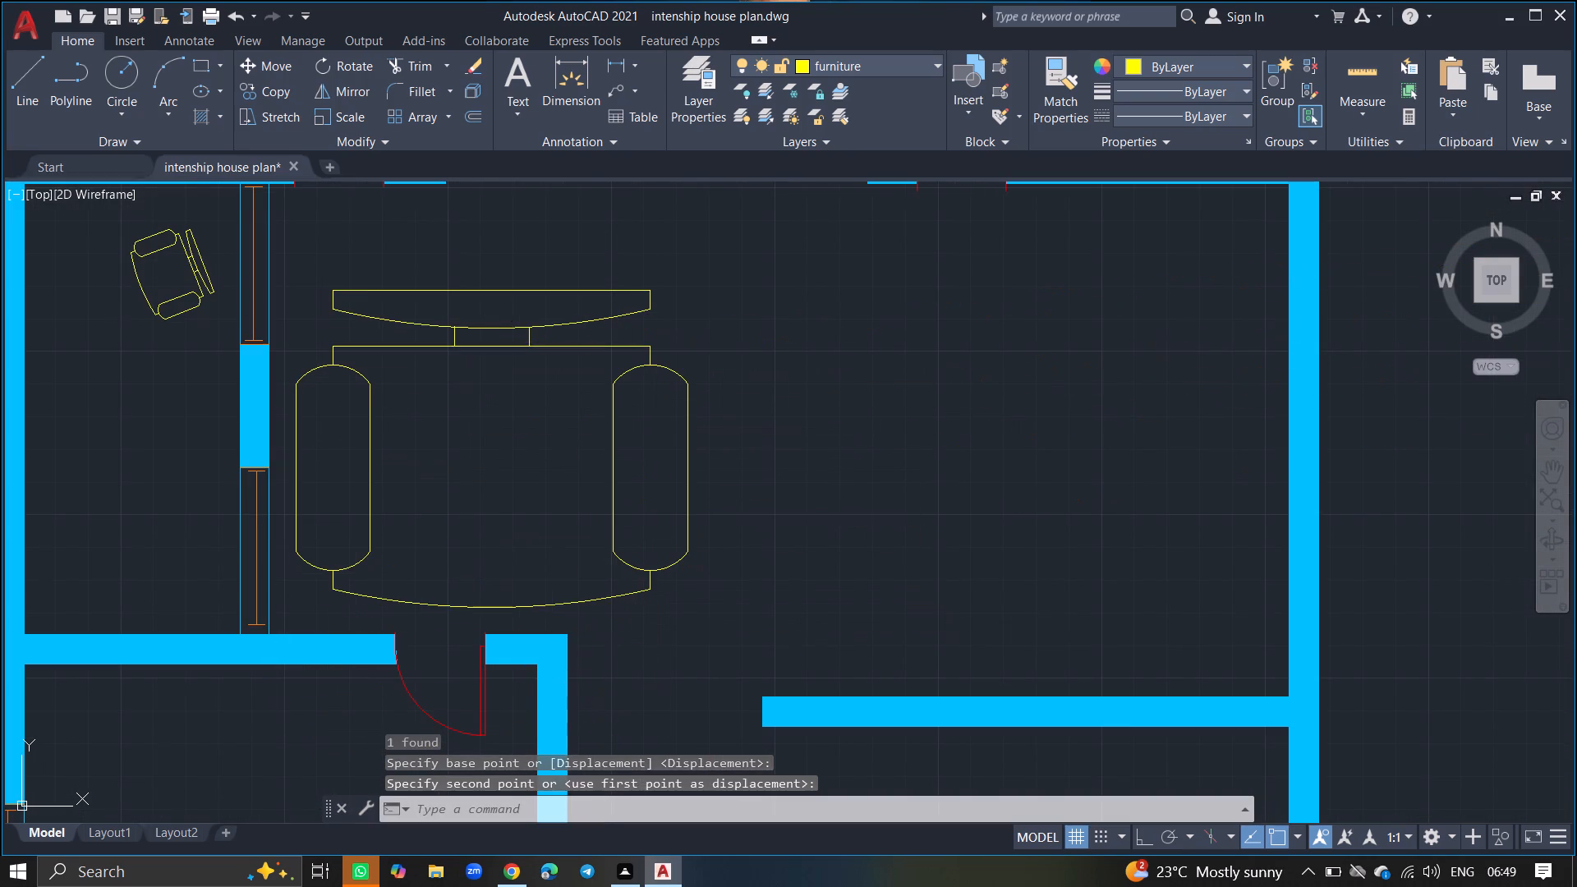
pyautogui.write('sc')
pyautogui.press('Return')
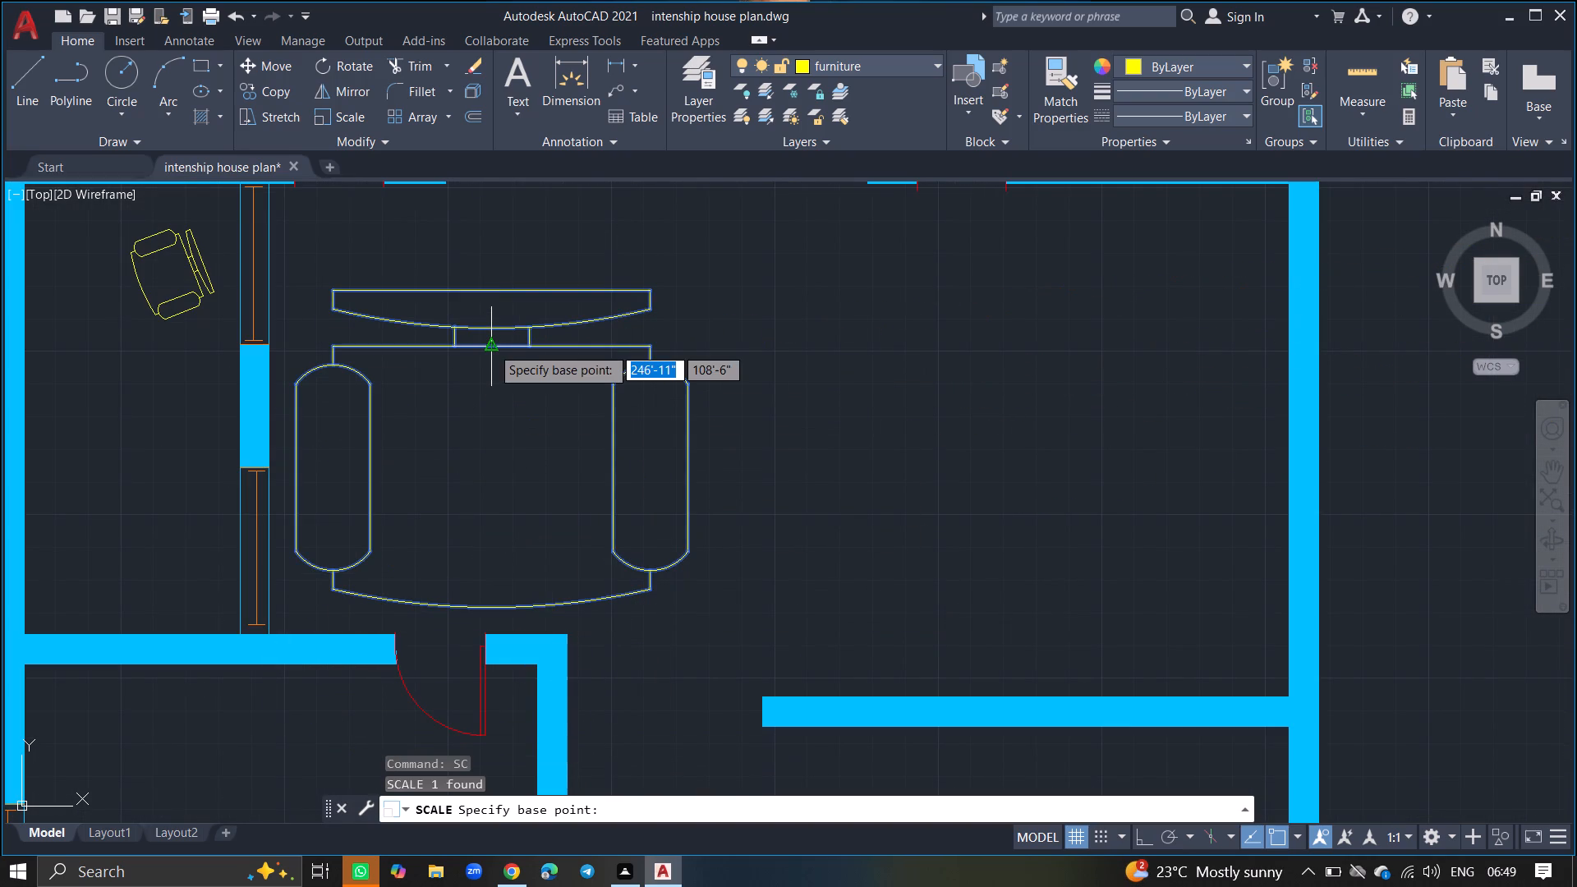
pyautogui.click(491, 347)
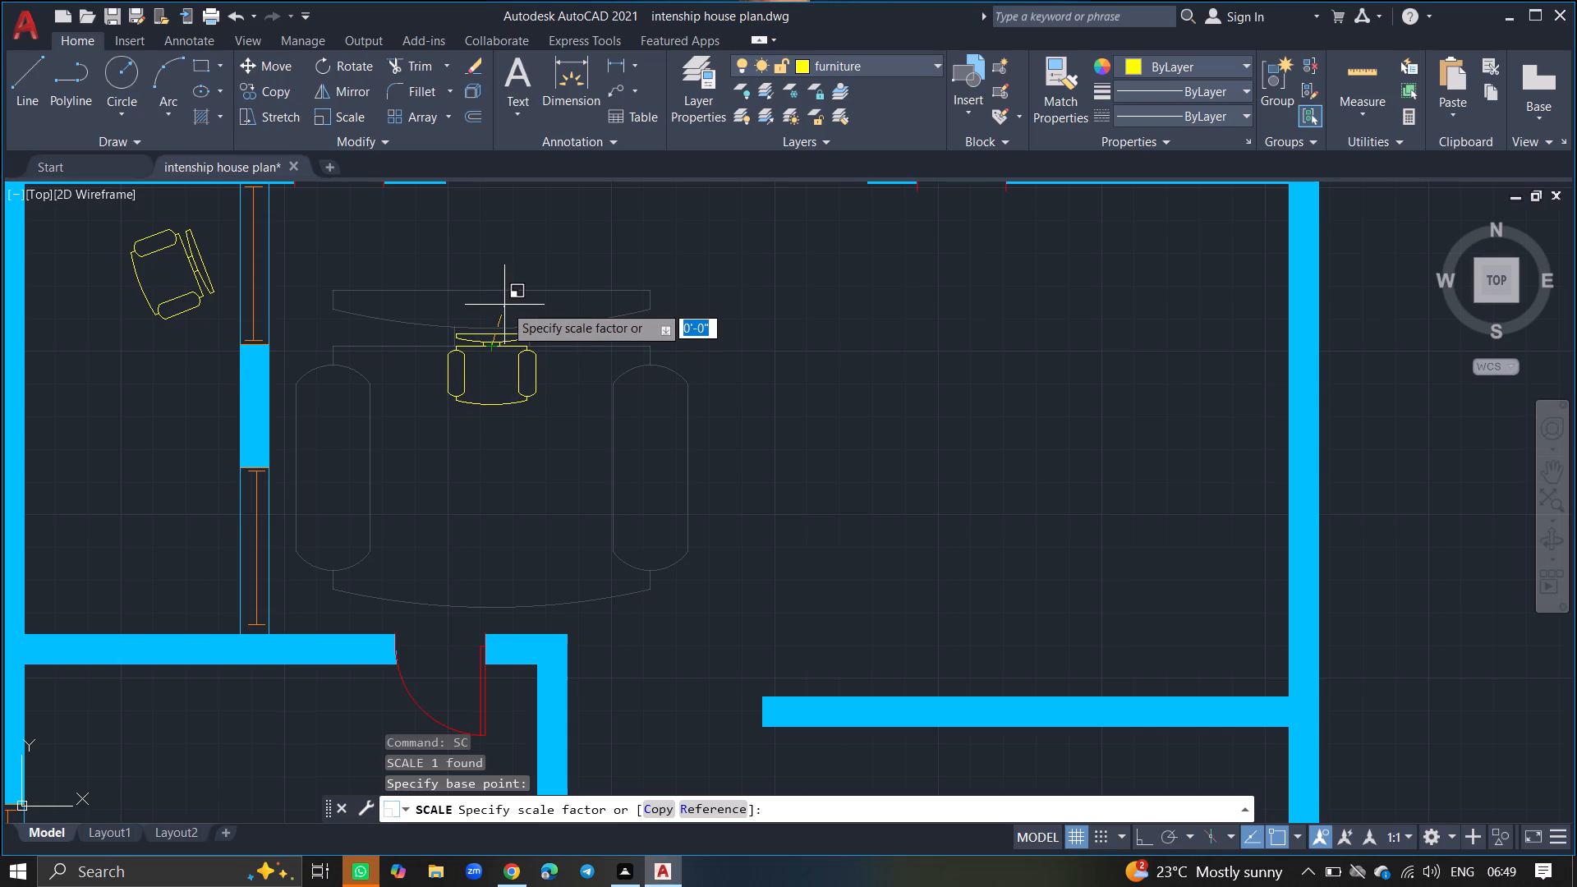
pyautogui.click(508, 301)
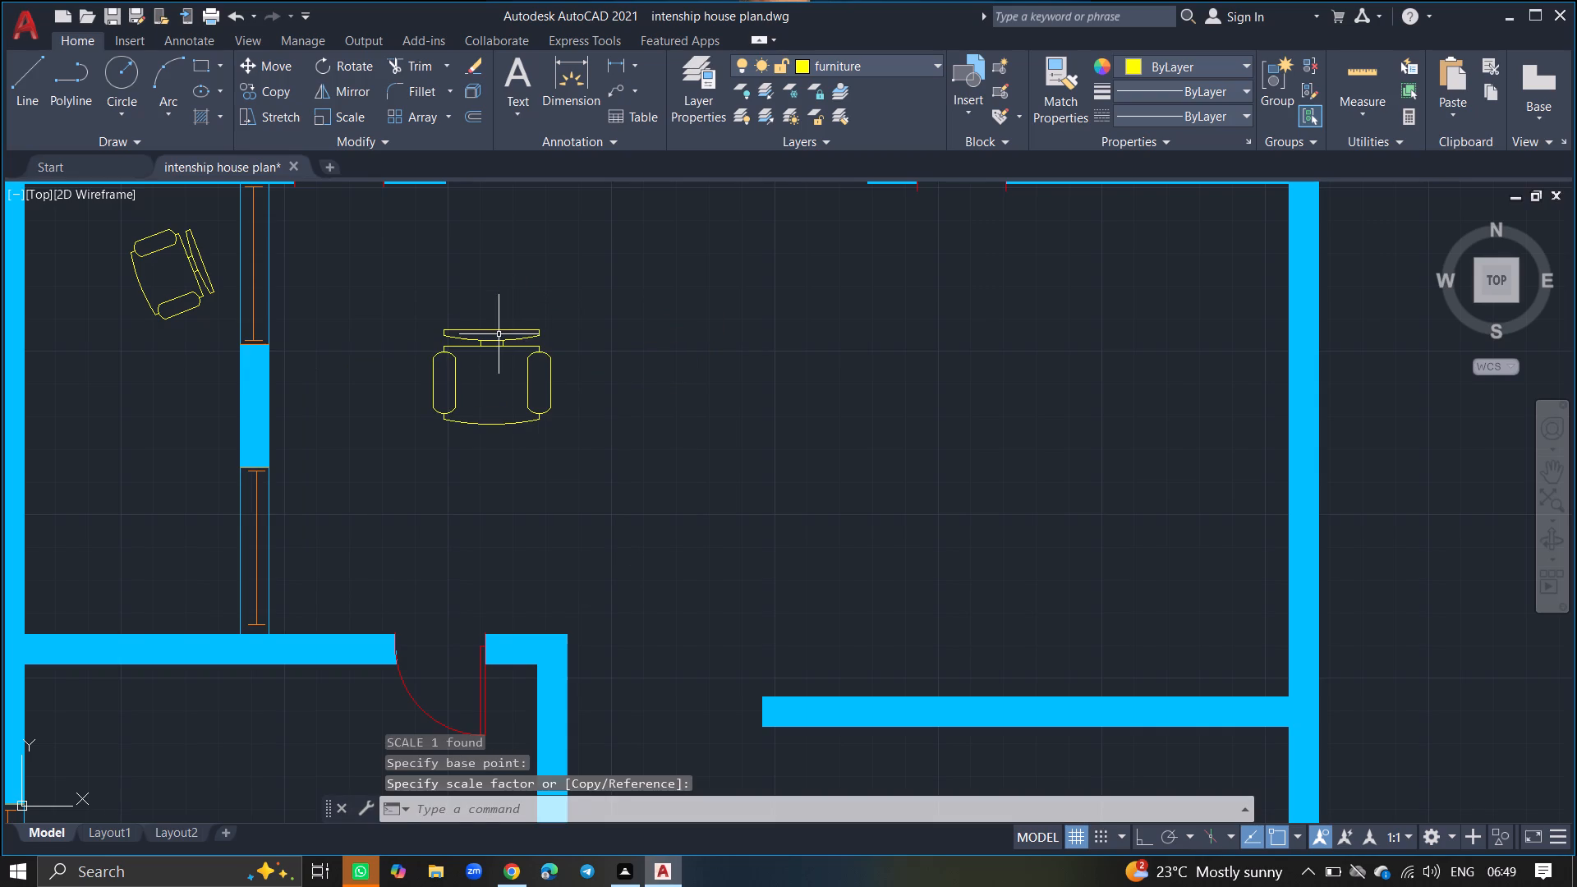
# Rotate the central room's desk chair 90° about the middle of its seat's back edge so its backrest faces west.
pyautogui.click(499, 334)
pyautogui.click(414, 475)
pyautogui.write('ro')
pyautogui.press('Return')
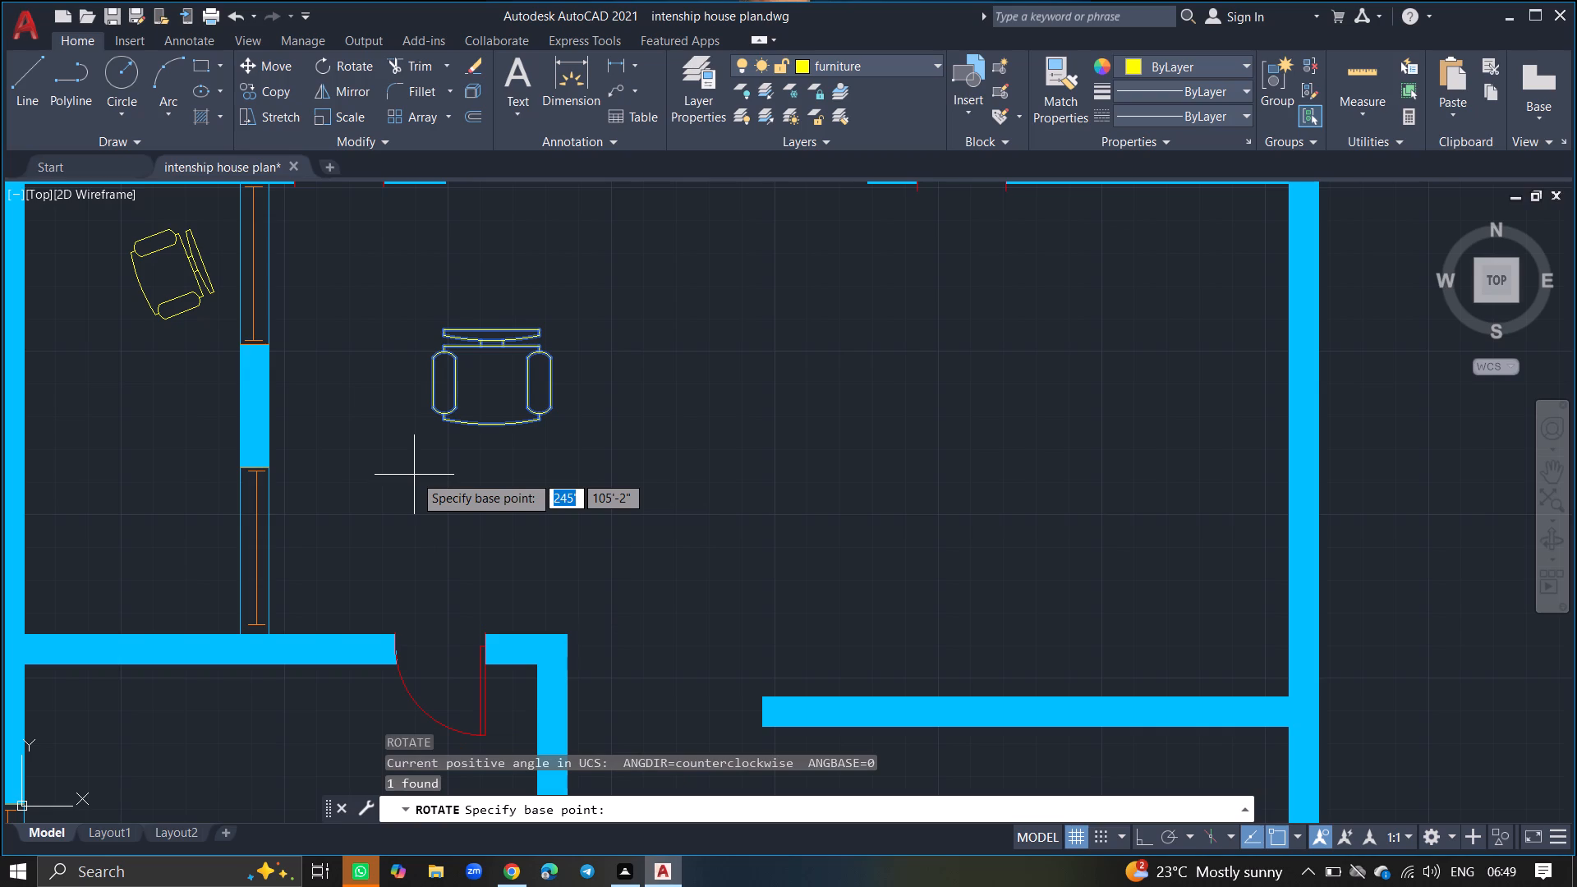
pyautogui.click(485, 348)
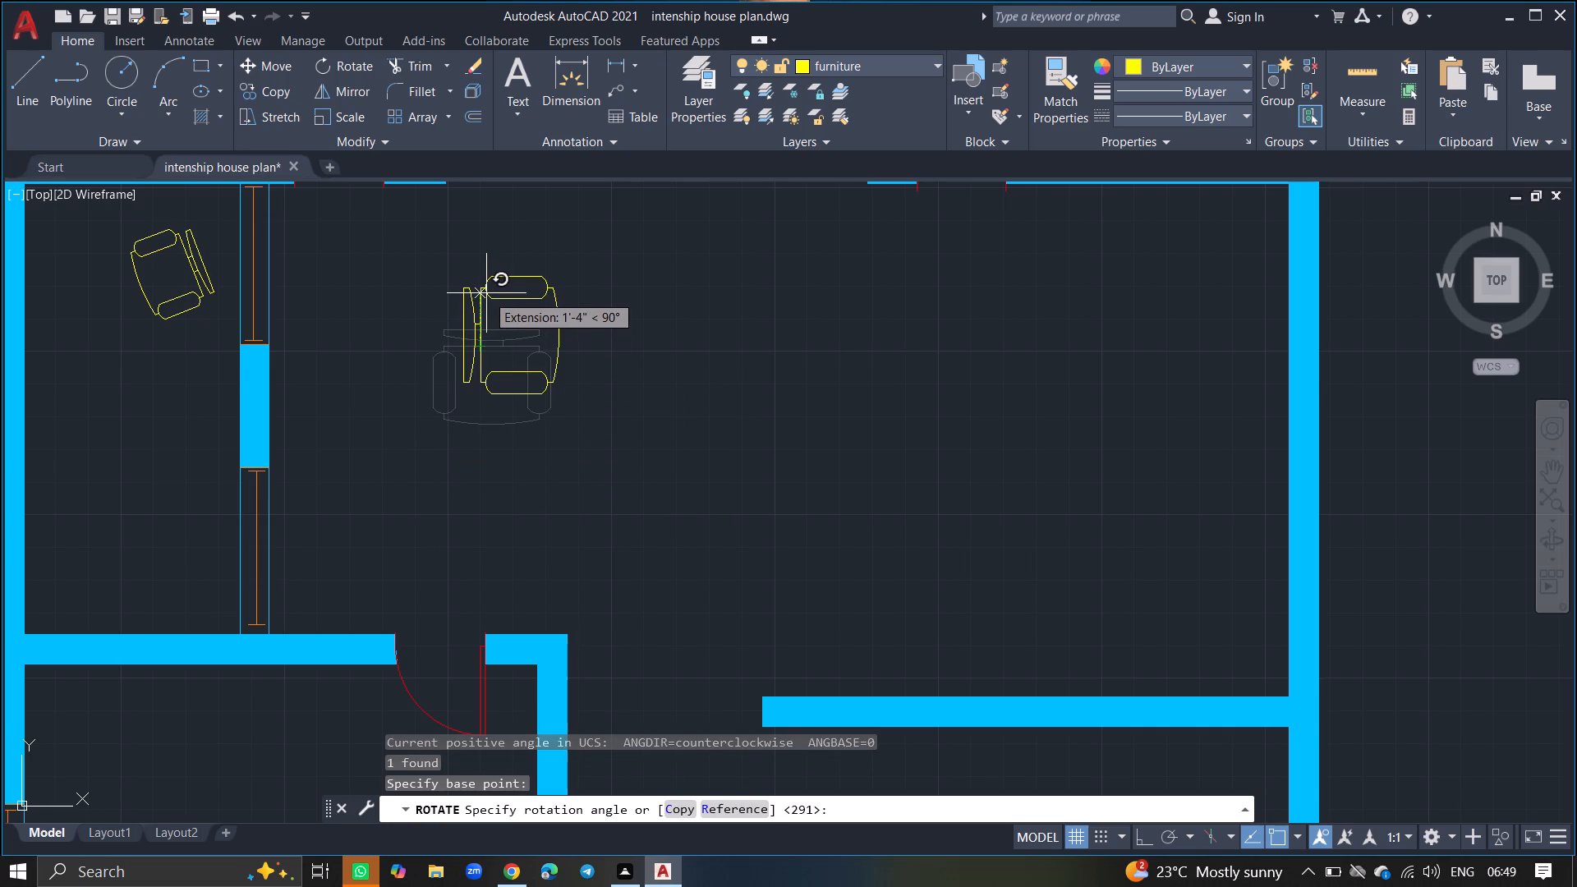
pyautogui.click(486, 293)
# Scale the rotated desk chair down freehand to about 60% of its size from a base point at its backrest.
pyautogui.keyDown('ctrl'); pyautogui.scroll(-1, 486, 293); pyautogui.keyUp('ctrl')
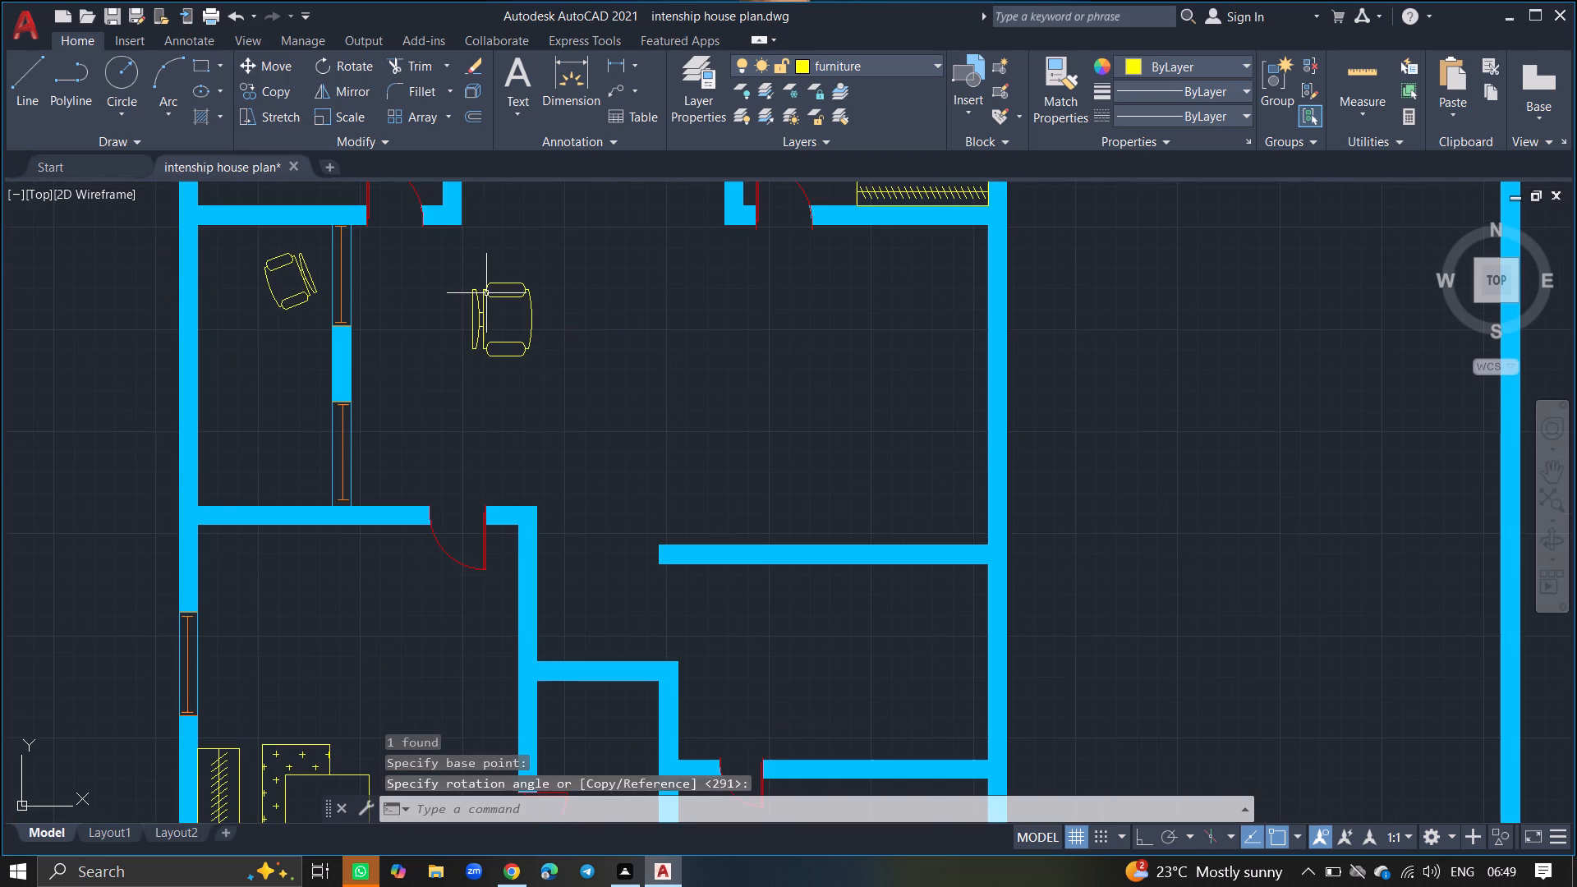
pyautogui.click(536, 250)
pyautogui.click(443, 424)
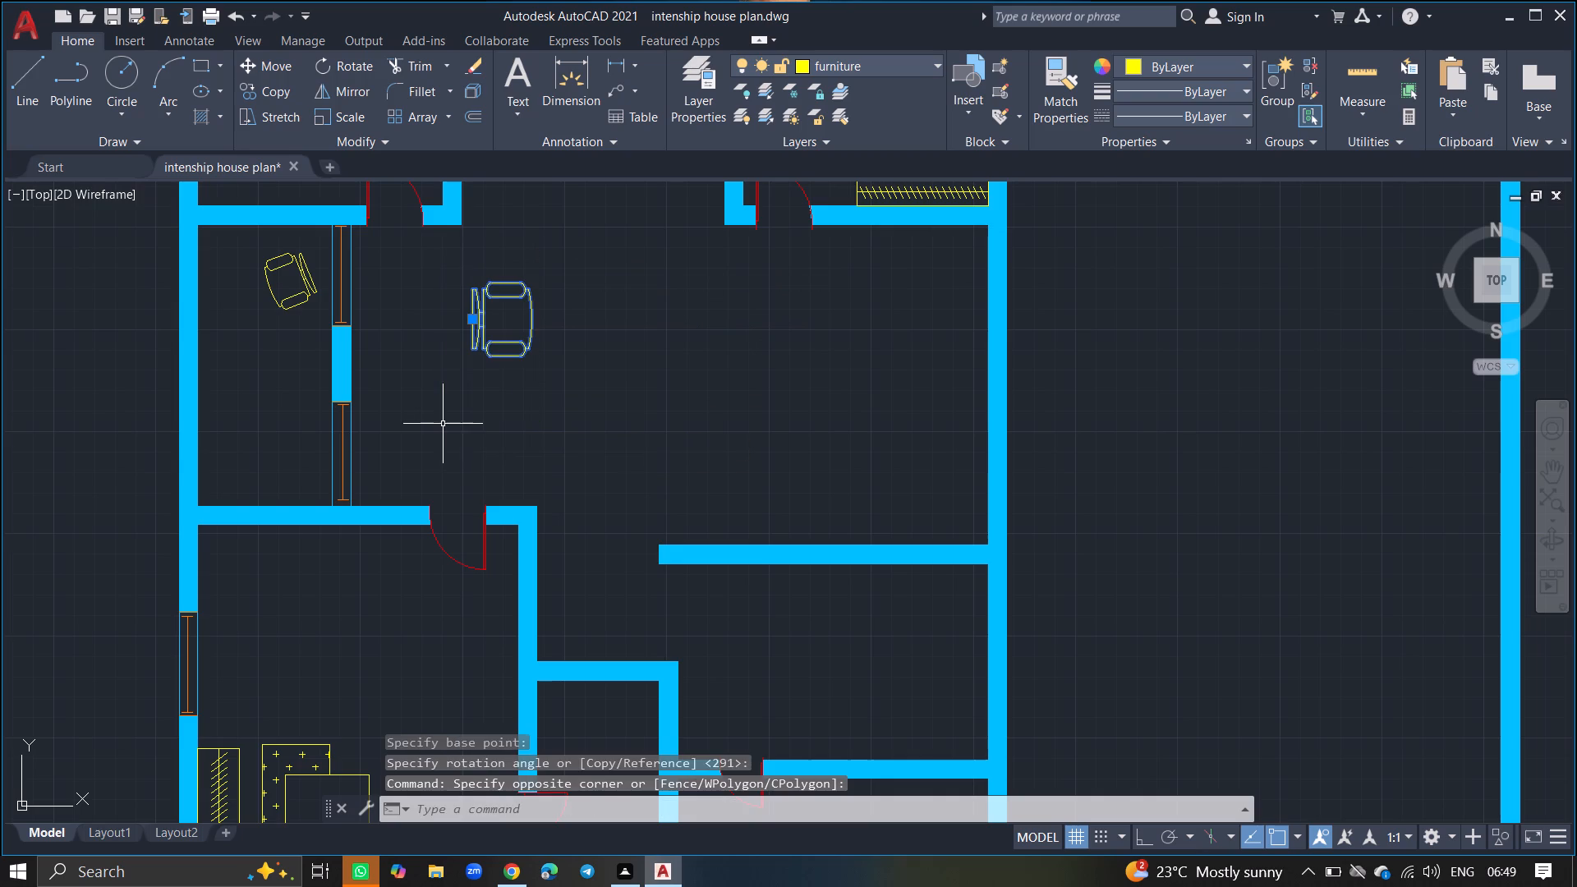
pyautogui.write('sc')
pyautogui.press('Return')
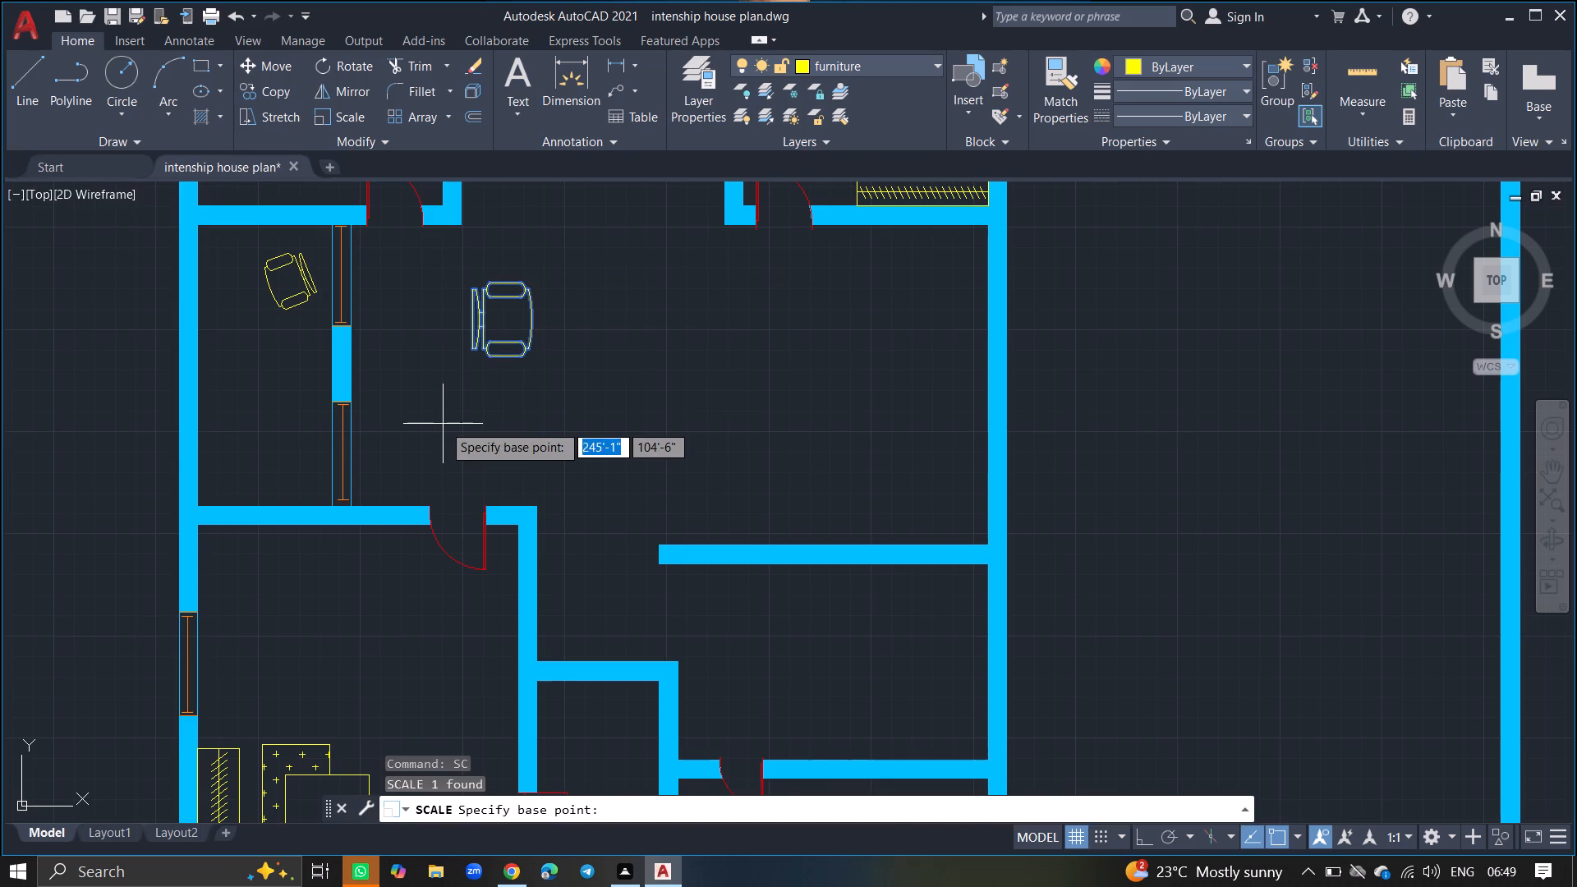
pyautogui.click(477, 315)
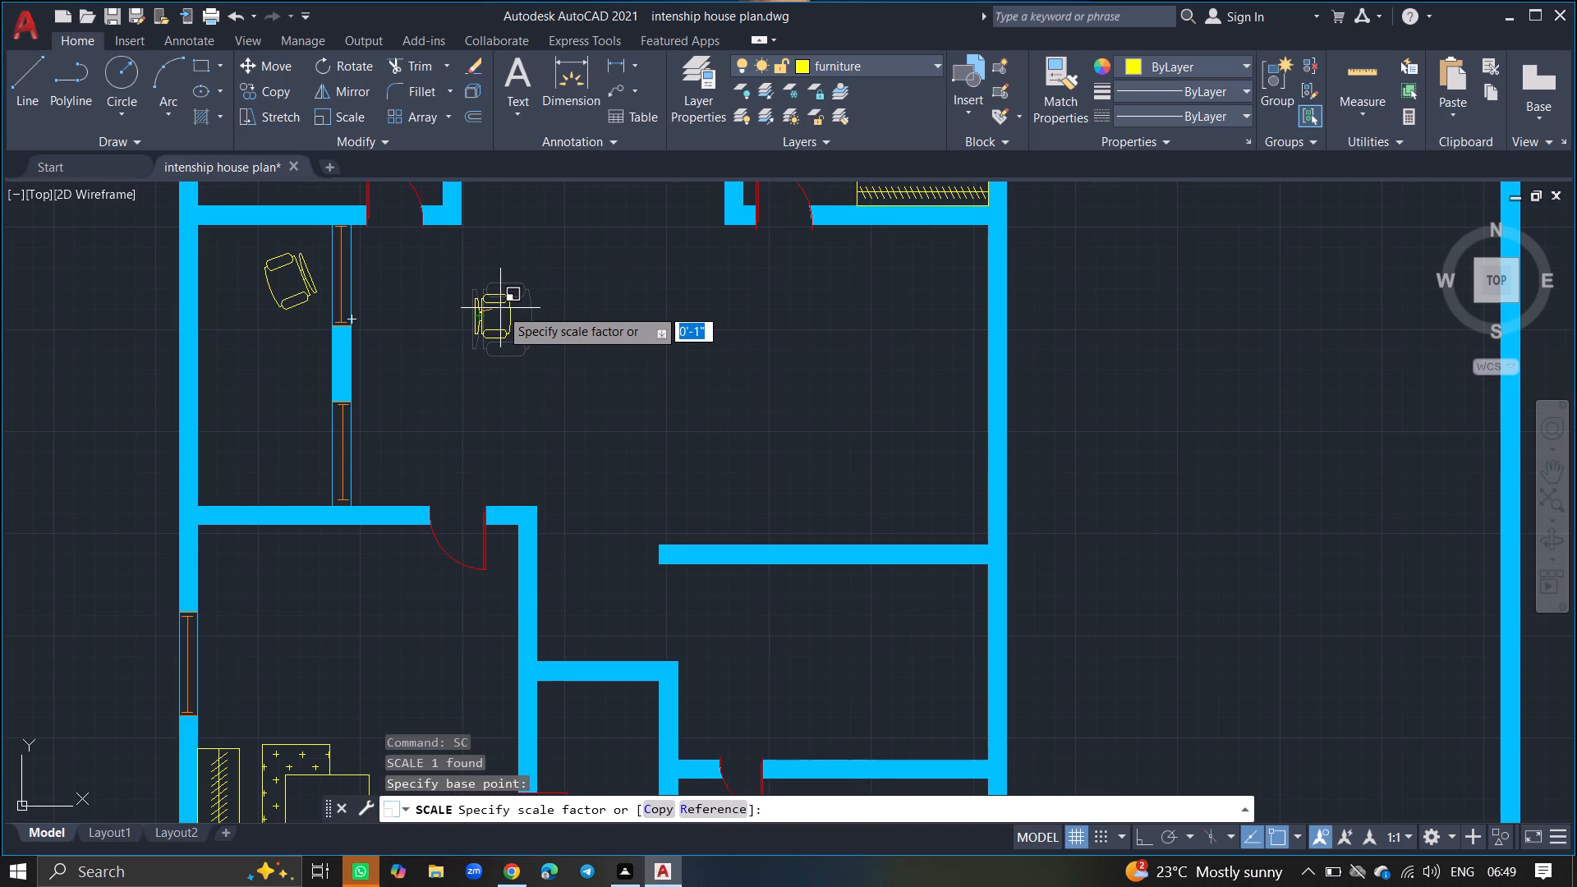
pyautogui.click(500, 308)
# Move the reduced desk chair southwest so its backrest meets the windowed partition's east face, at the north end of the southern window.
pyautogui.click(529, 275)
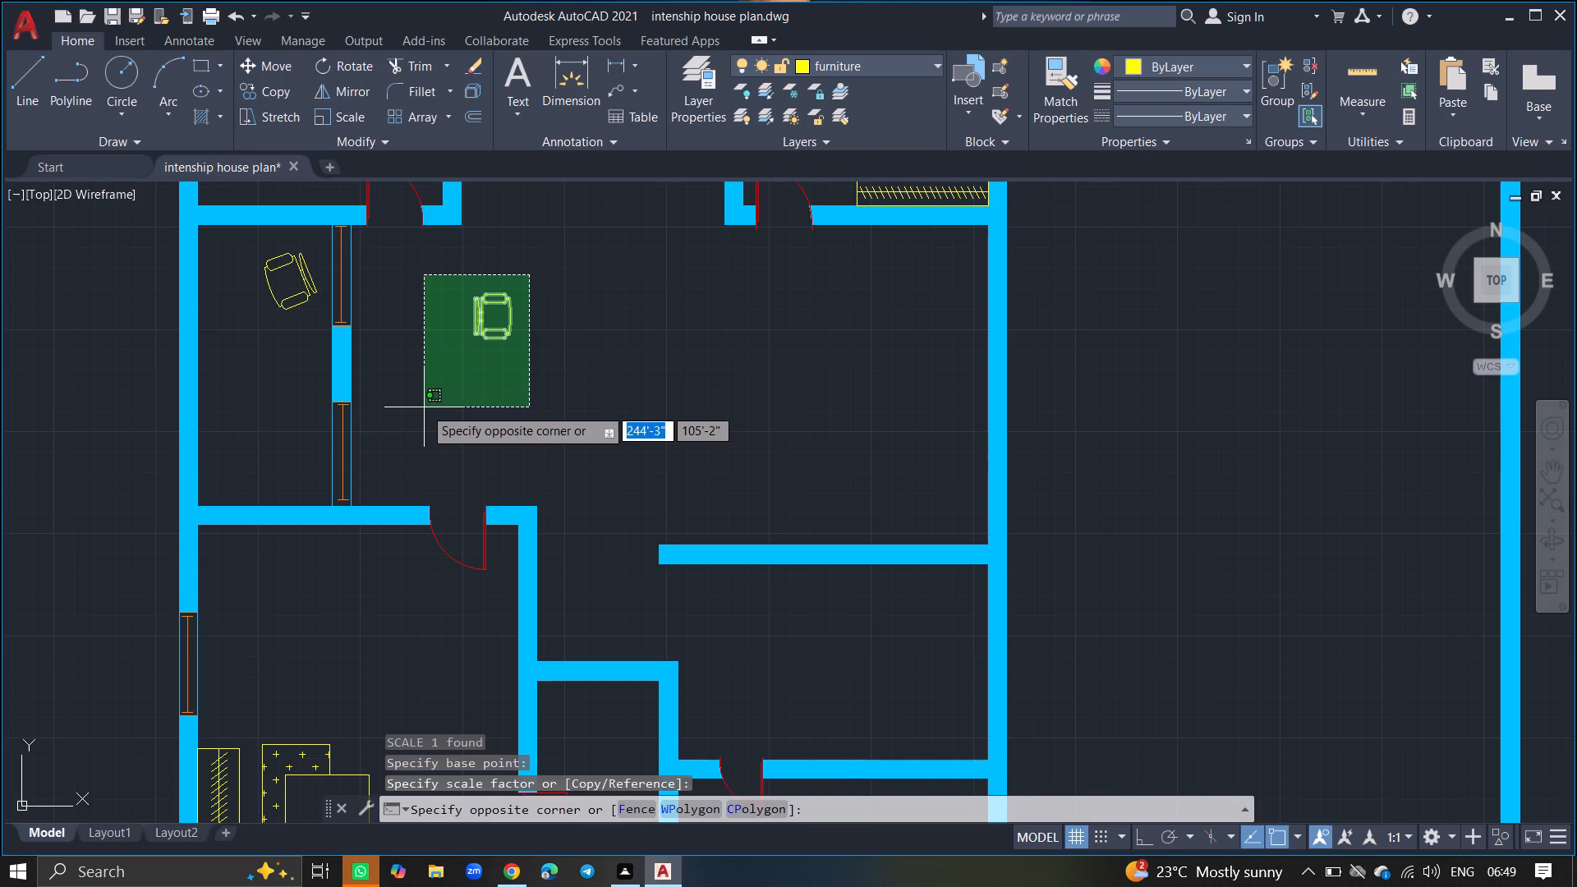
pyautogui.click(424, 407)
pyautogui.write('move')
pyautogui.press('Return')
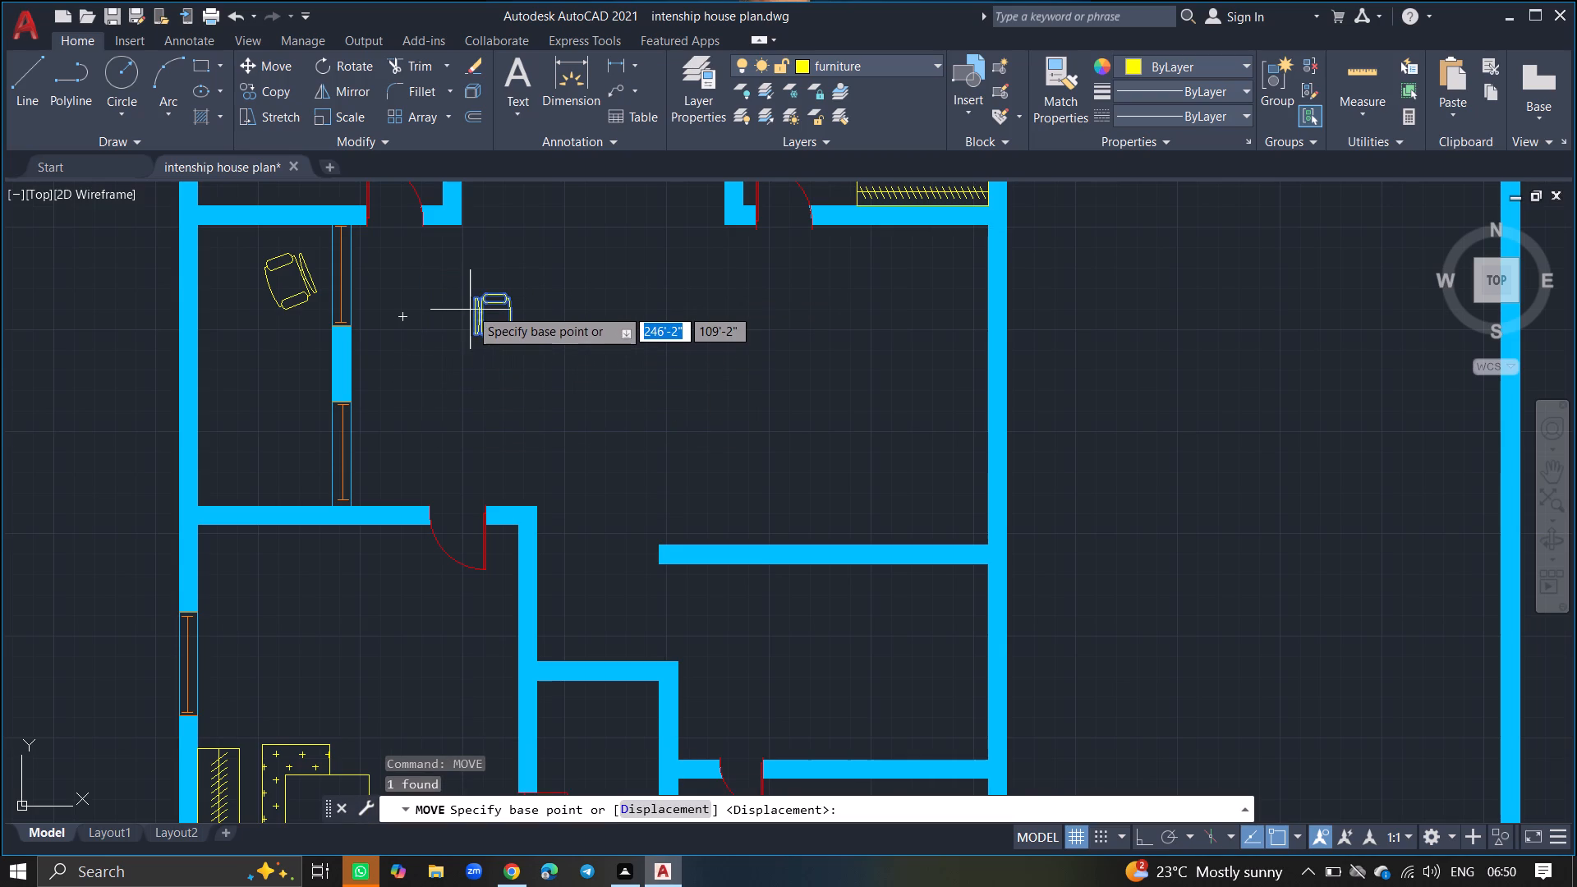
pyautogui.click(471, 306)
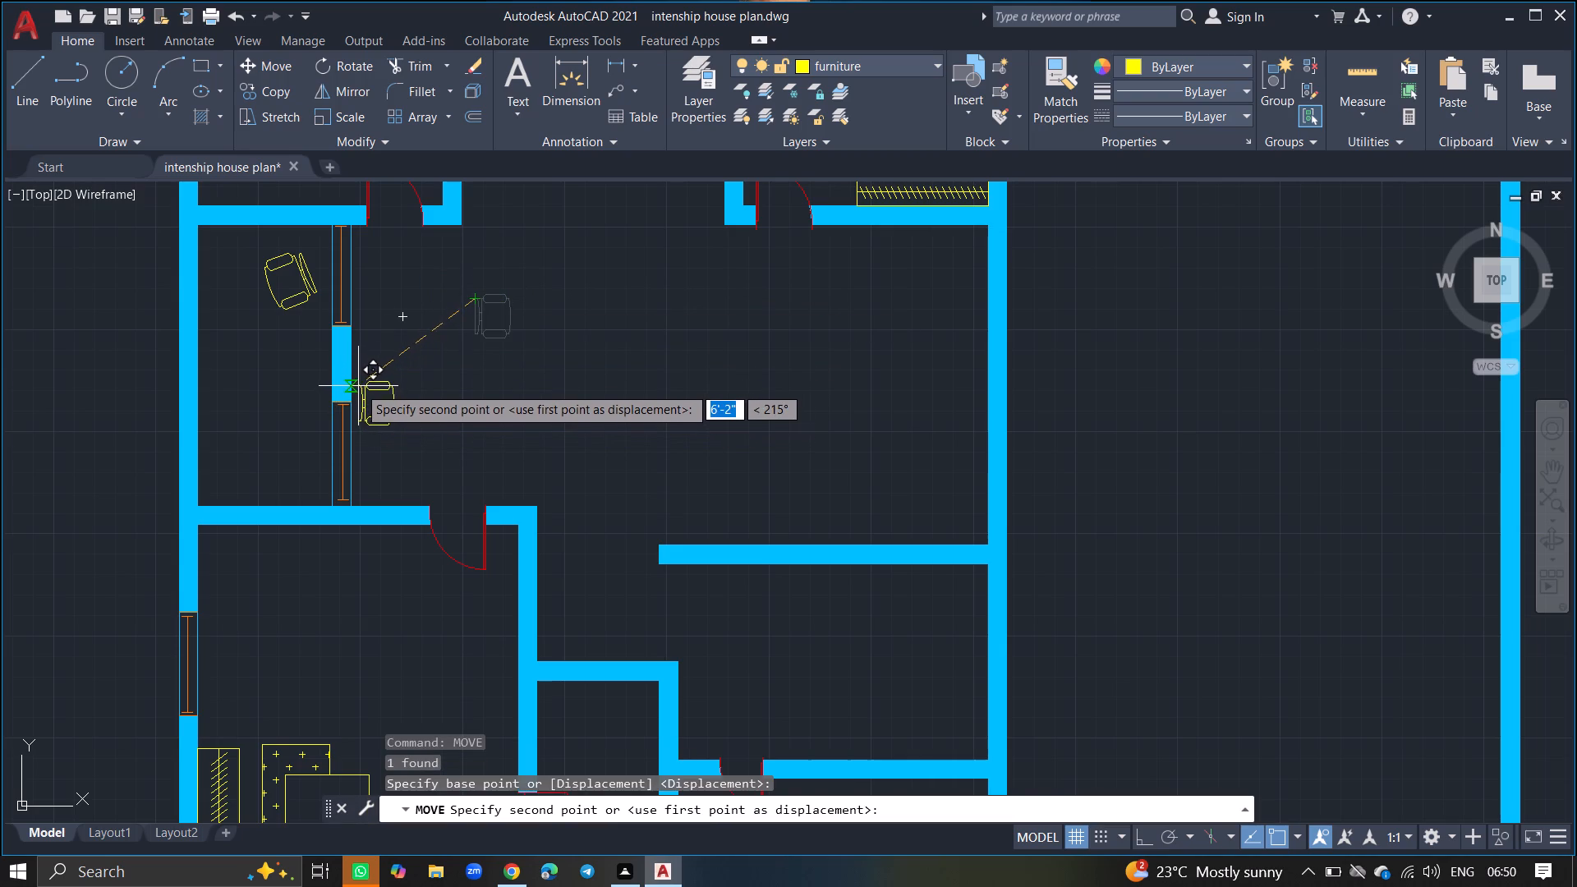
pyautogui.click(358, 379)
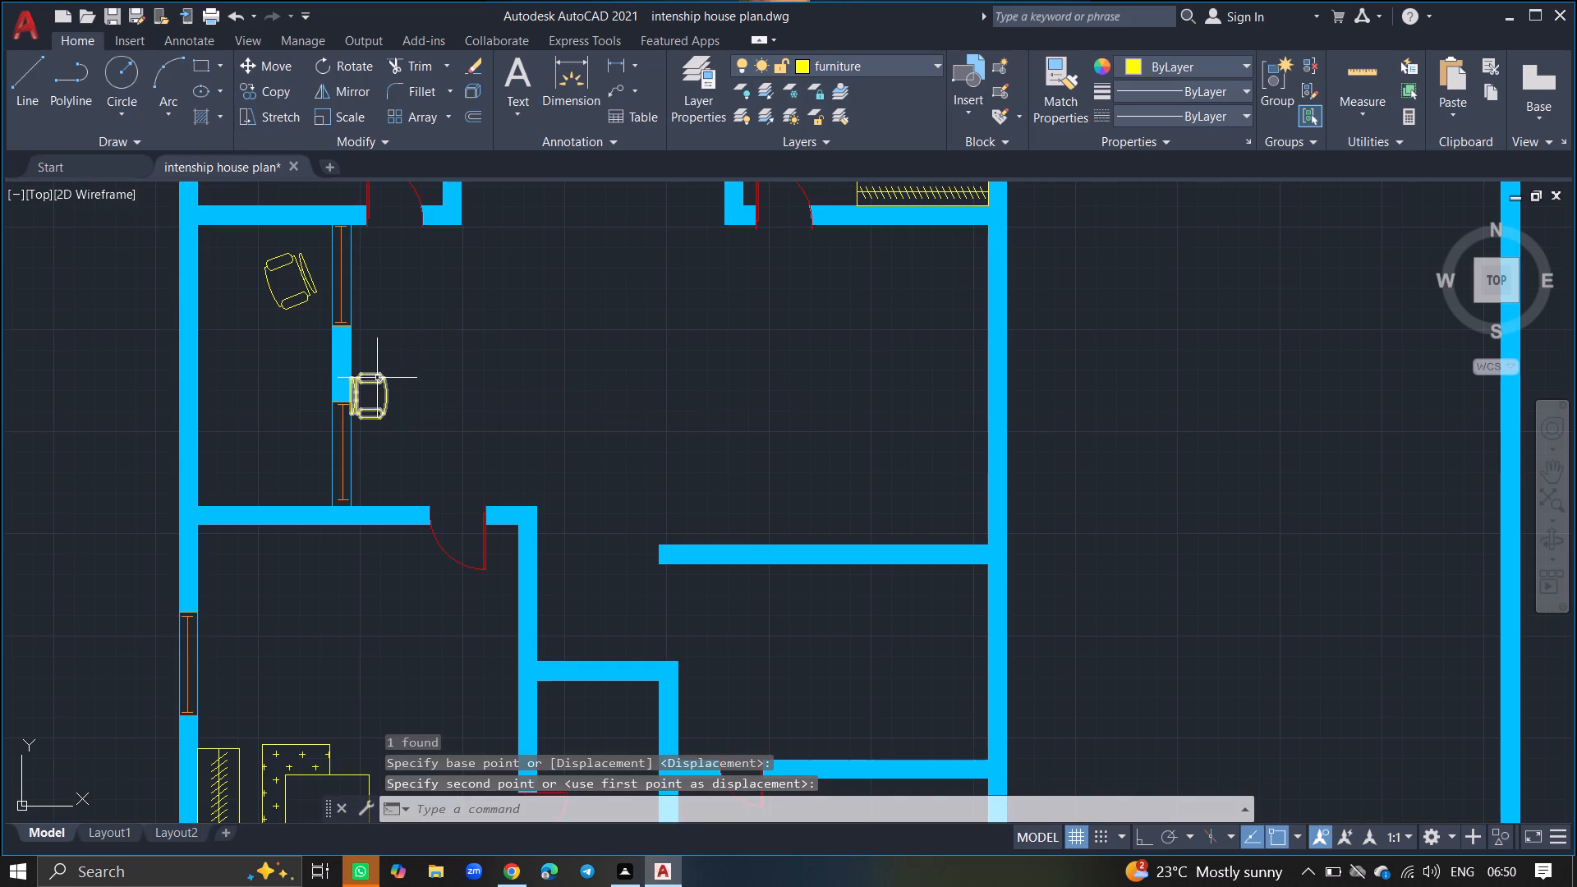
# Move the desk chair slightly east to leave a small gap between its backrest and the windowed partition.
pyautogui.keyDown('ctrl'); pyautogui.scroll(8, 356, 393); pyautogui.keyUp('ctrl')
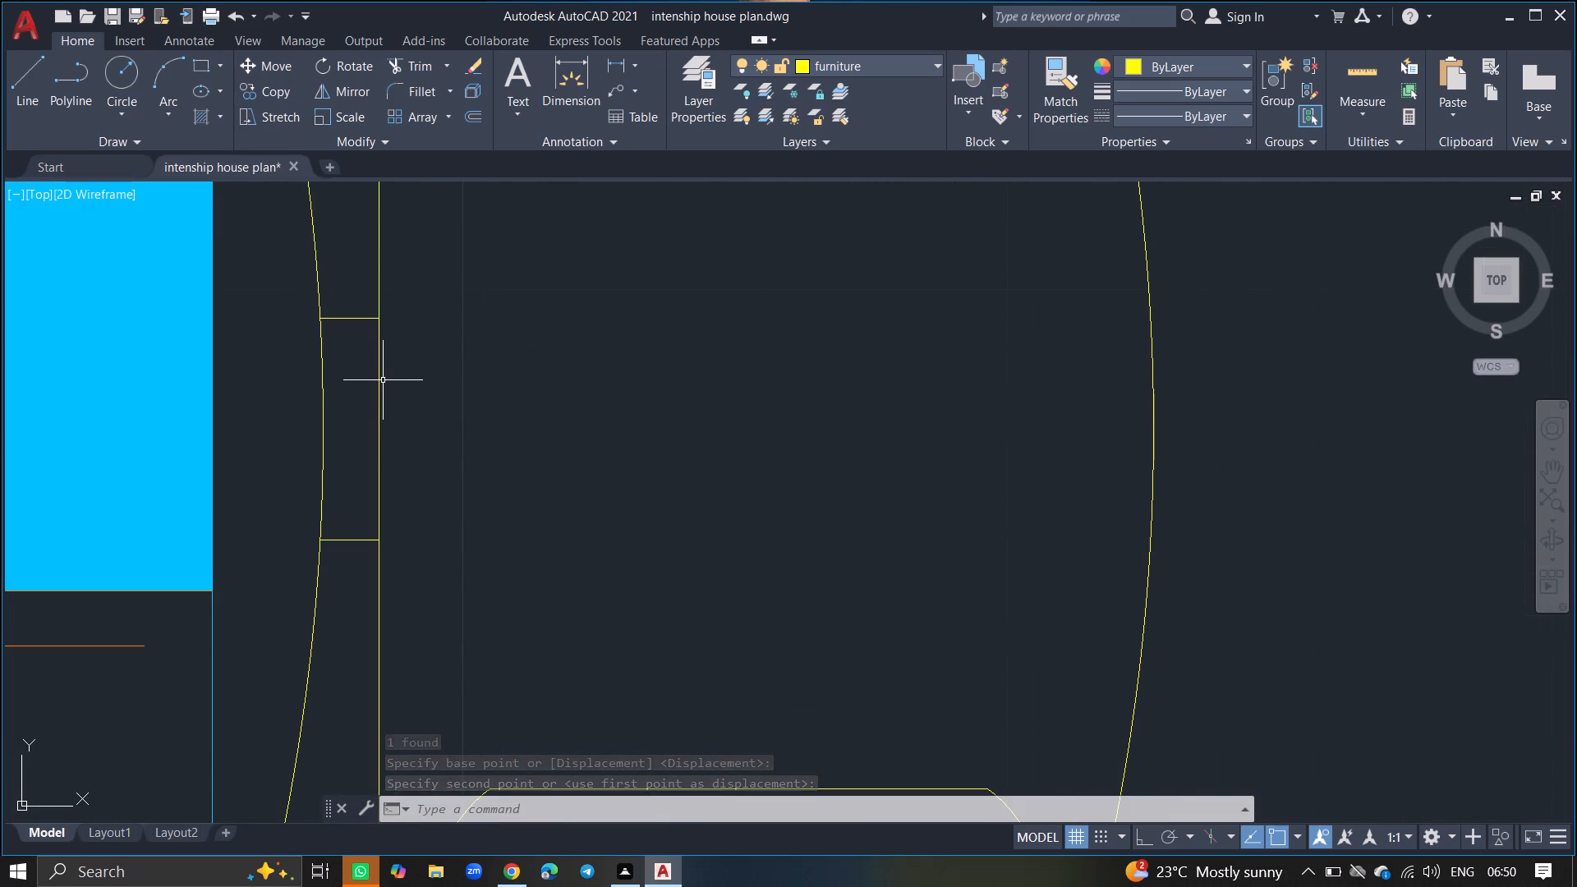
pyautogui.click(383, 380)
pyautogui.click(292, 471)
pyautogui.write('move')
pyautogui.press('Return')
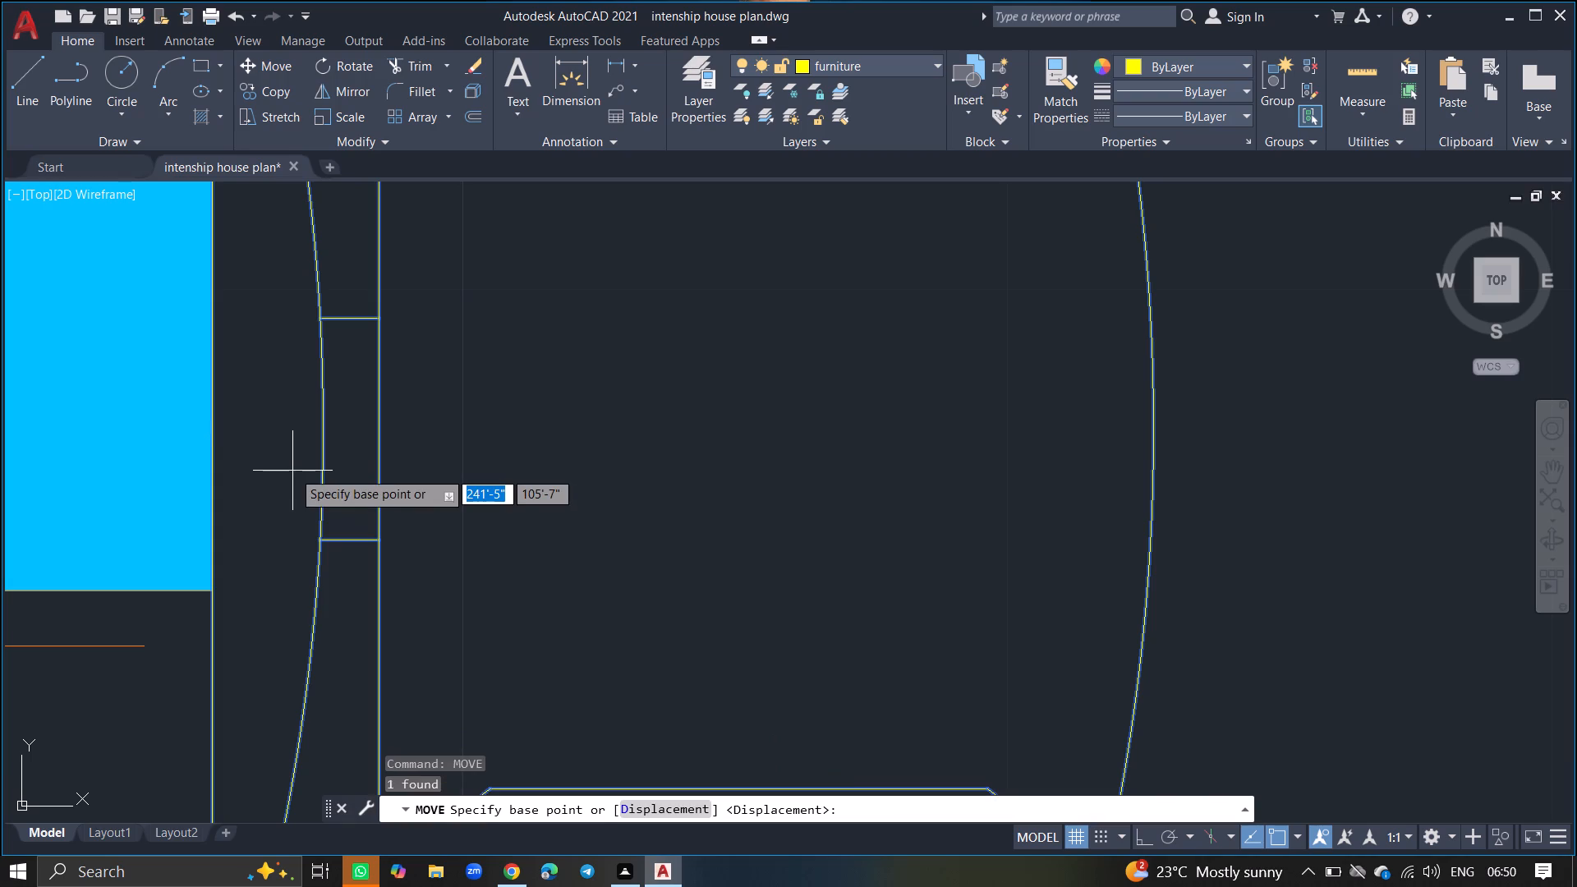
pyautogui.click(321, 445)
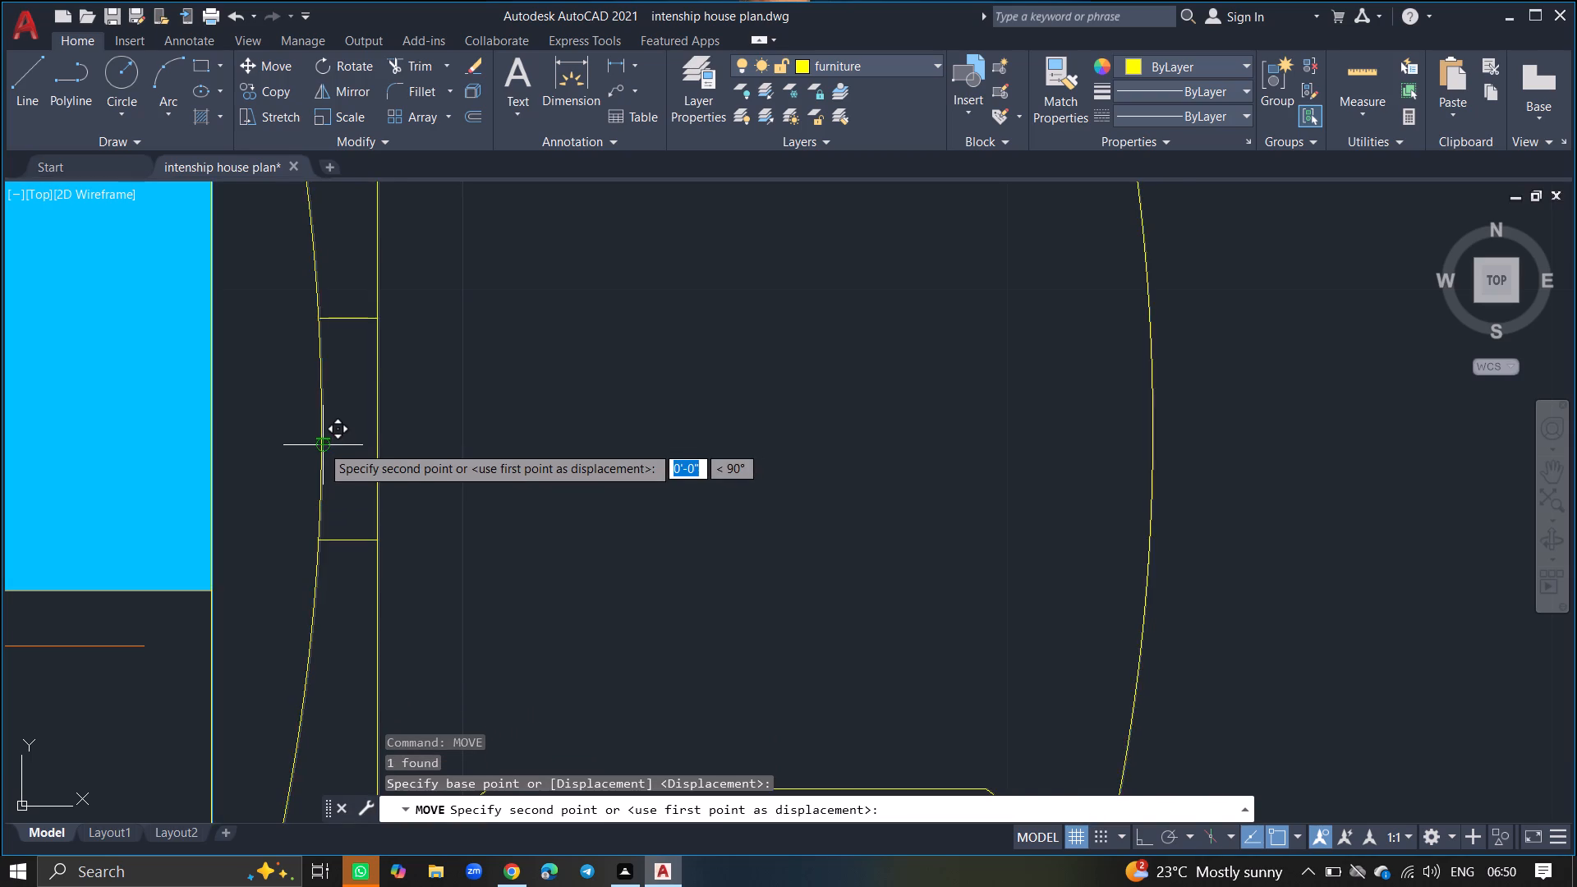
pyautogui.click(372, 430)
# Draw a rectangle about 2'-6" by 1'-5" just east of the desk chair in the central room.
pyautogui.keyDown('ctrl'); pyautogui.scroll(-4, 372, 430); pyautogui.keyUp('ctrl')
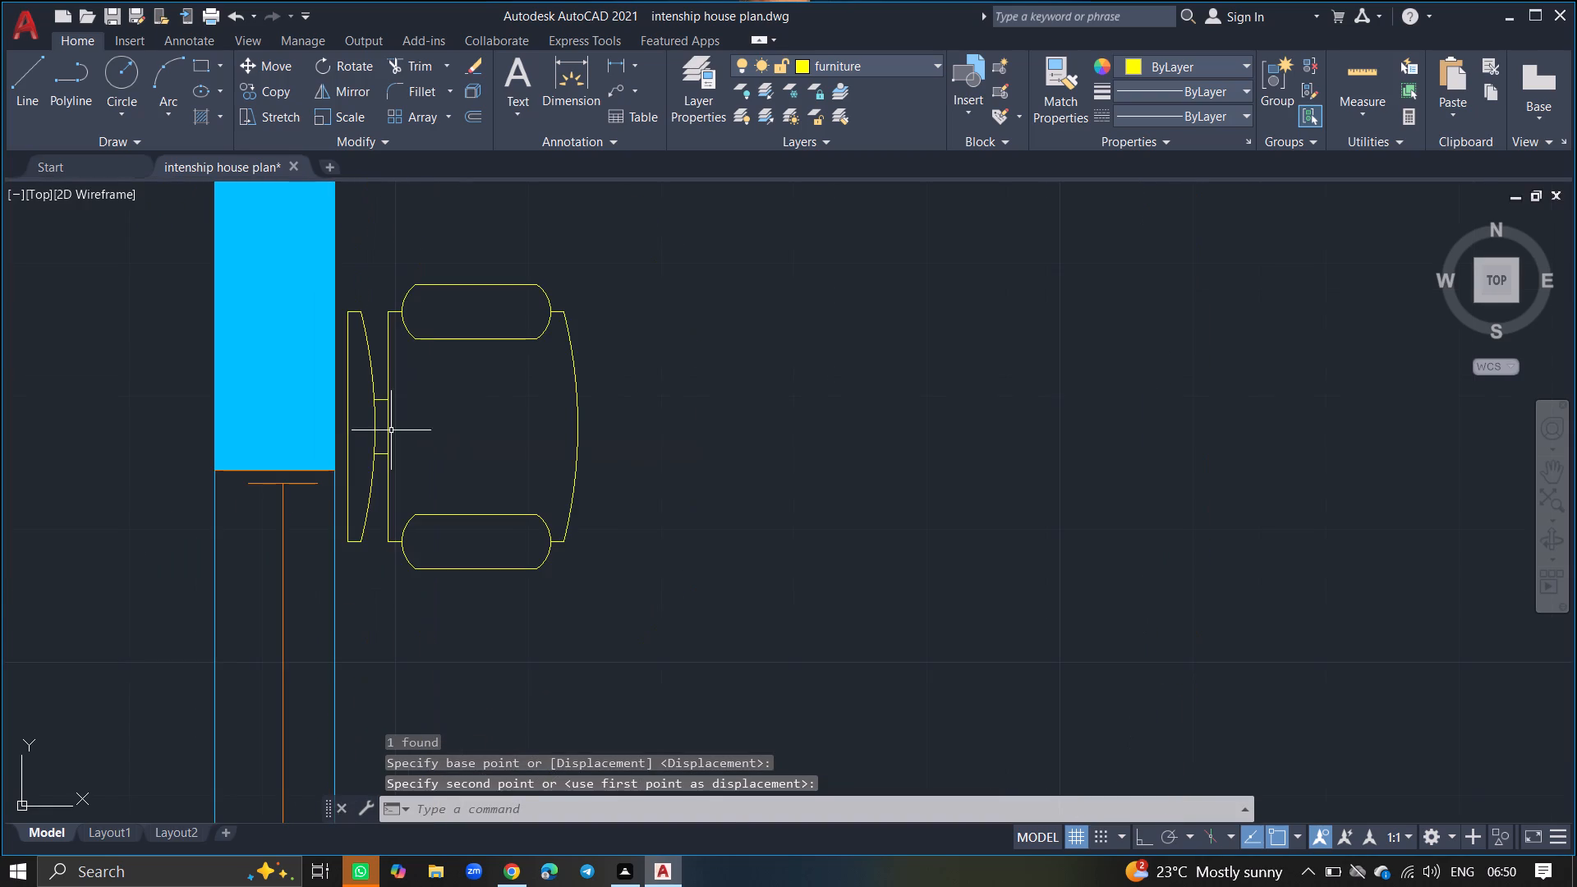
pyautogui.keyDown('ctrl'); pyautogui.scroll(-4, 475, 415); pyautogui.keyUp('ctrl')
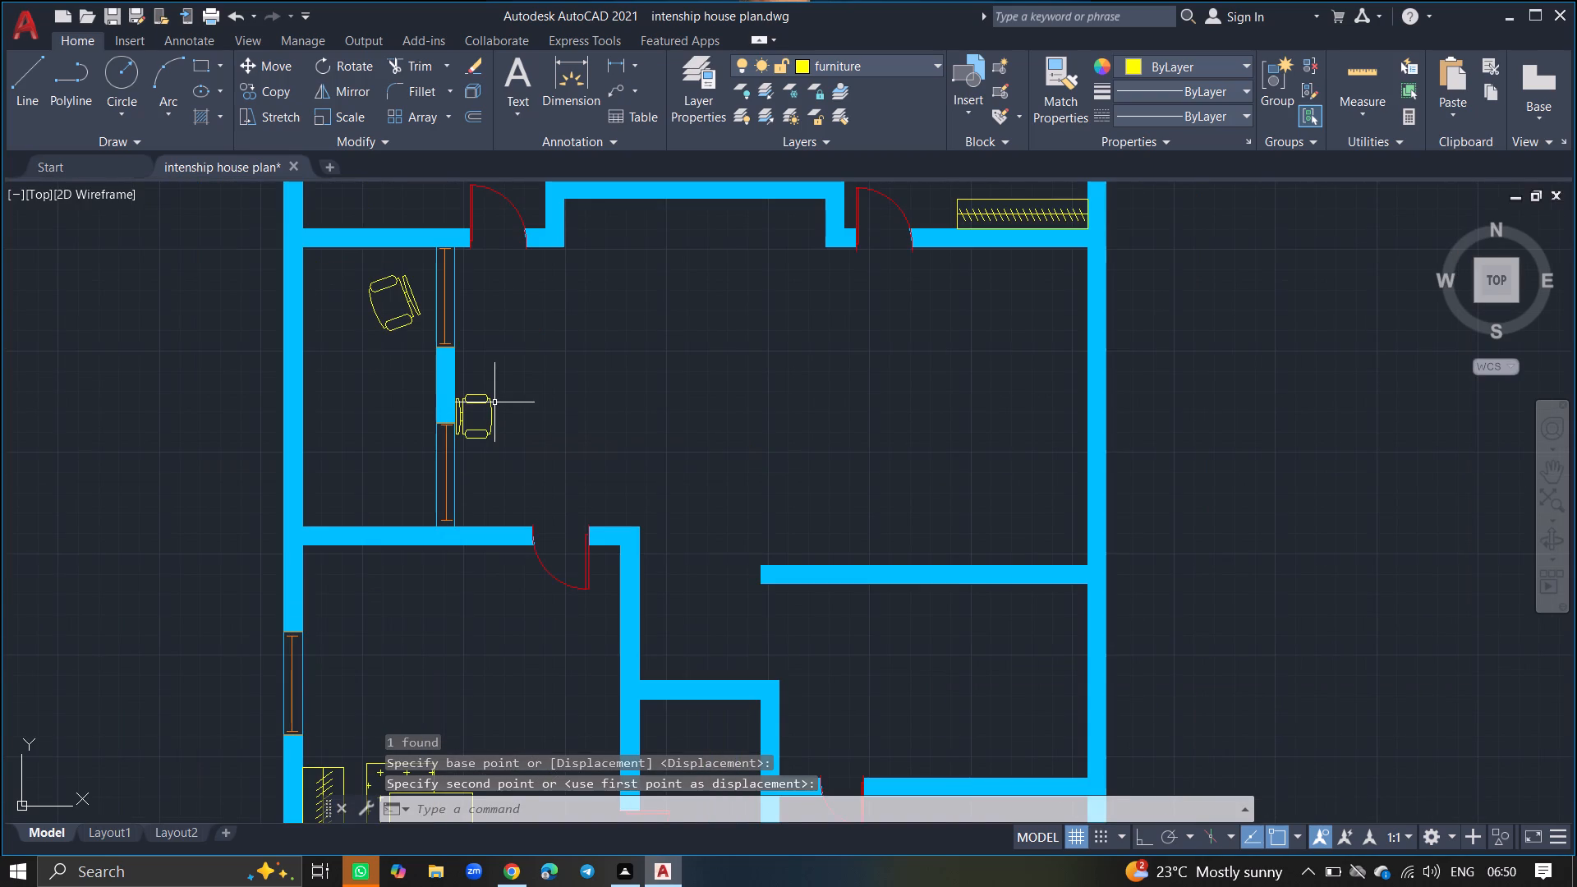
pyautogui.write('re')
pyautogui.press('c')
pyautogui.press('Return')
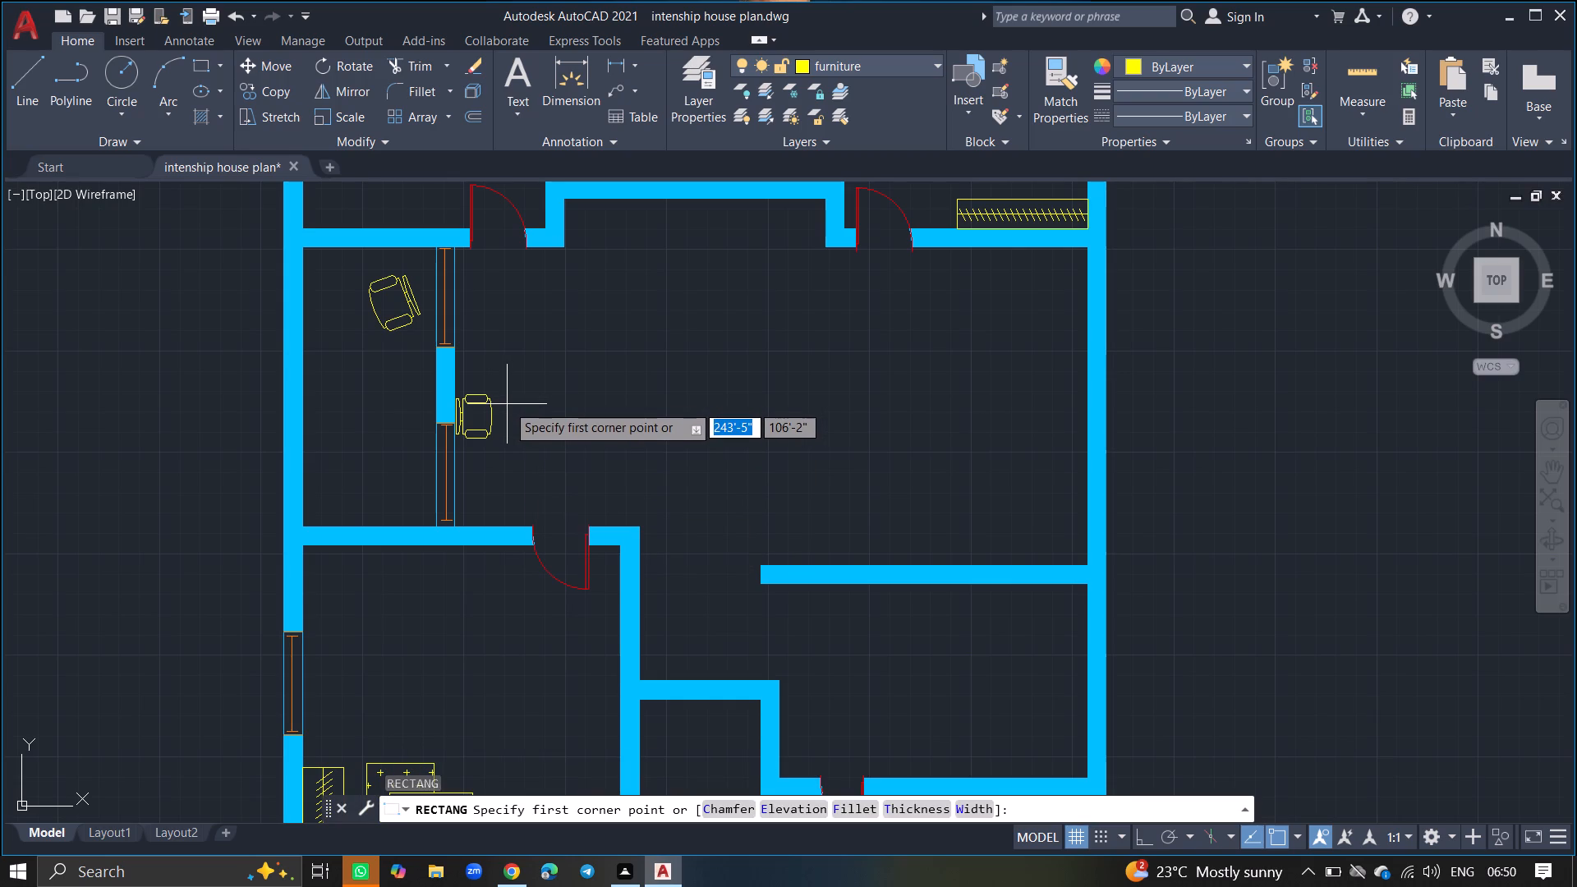
pyautogui.click(507, 404)
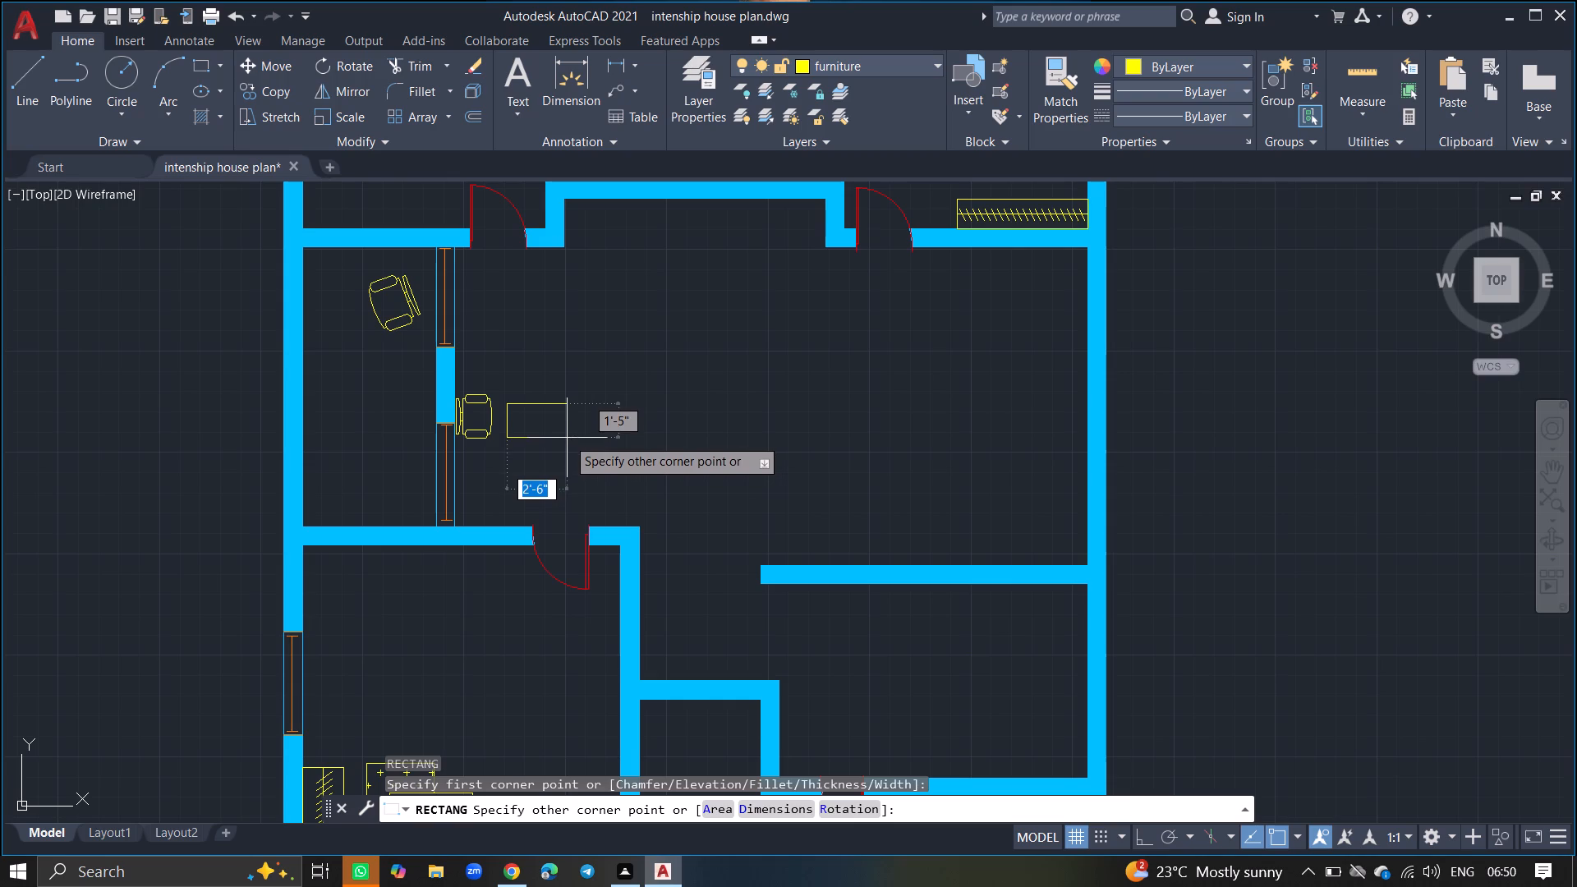
pyautogui.click(567, 438)
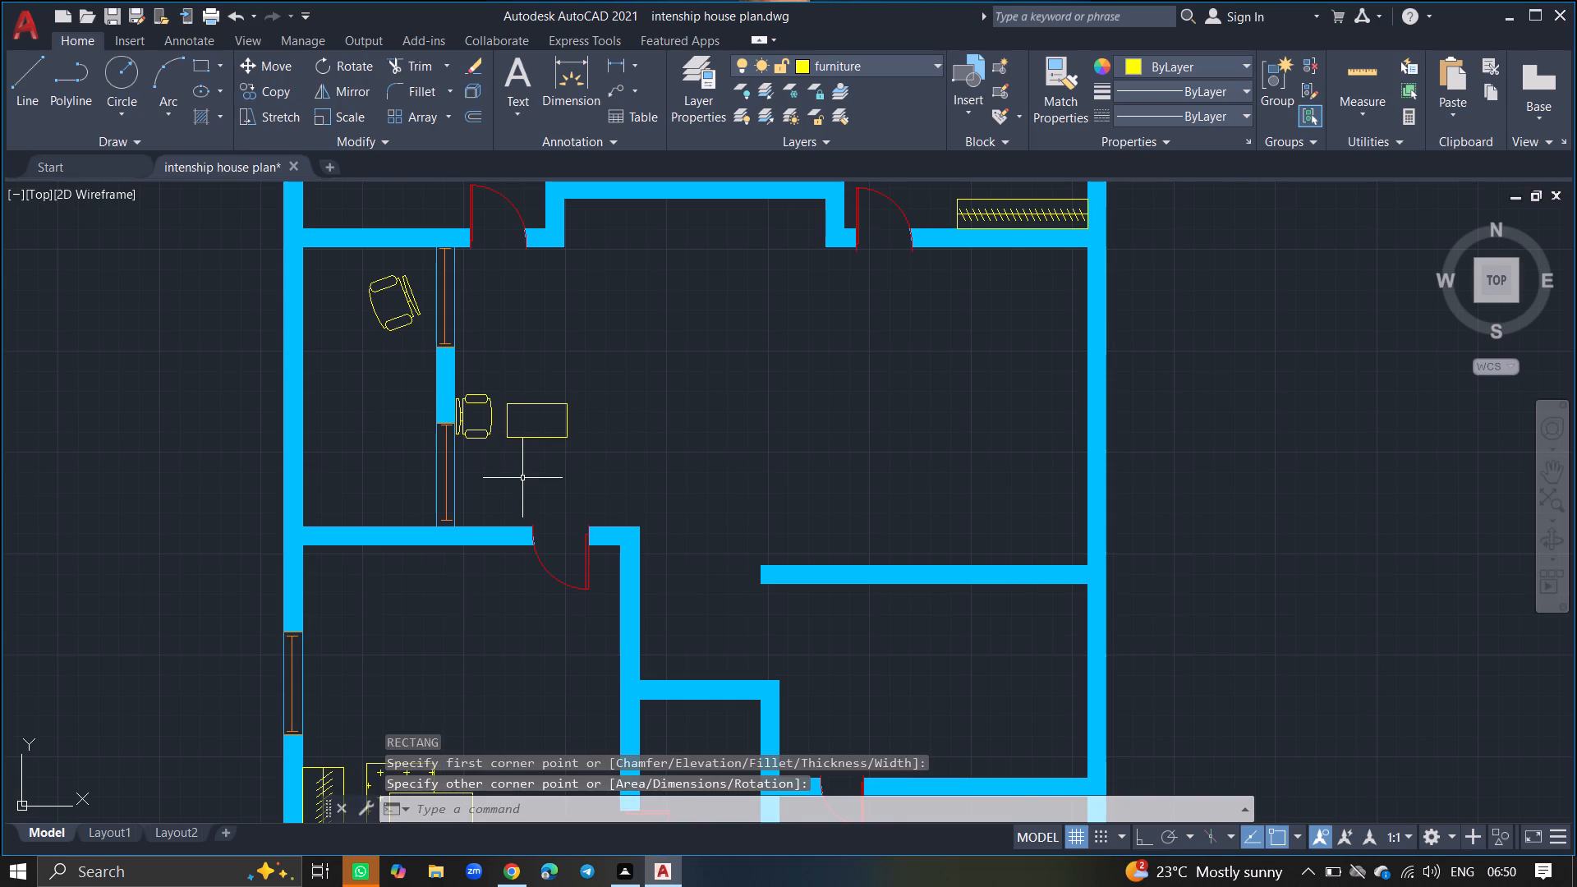
# Insert a Sofa - Roundback 7 ft. block from DesignCenter with its insertion point just east of the central room's east wall, and close DesignCenter.
pyautogui.hotkey('ctrl', '2')
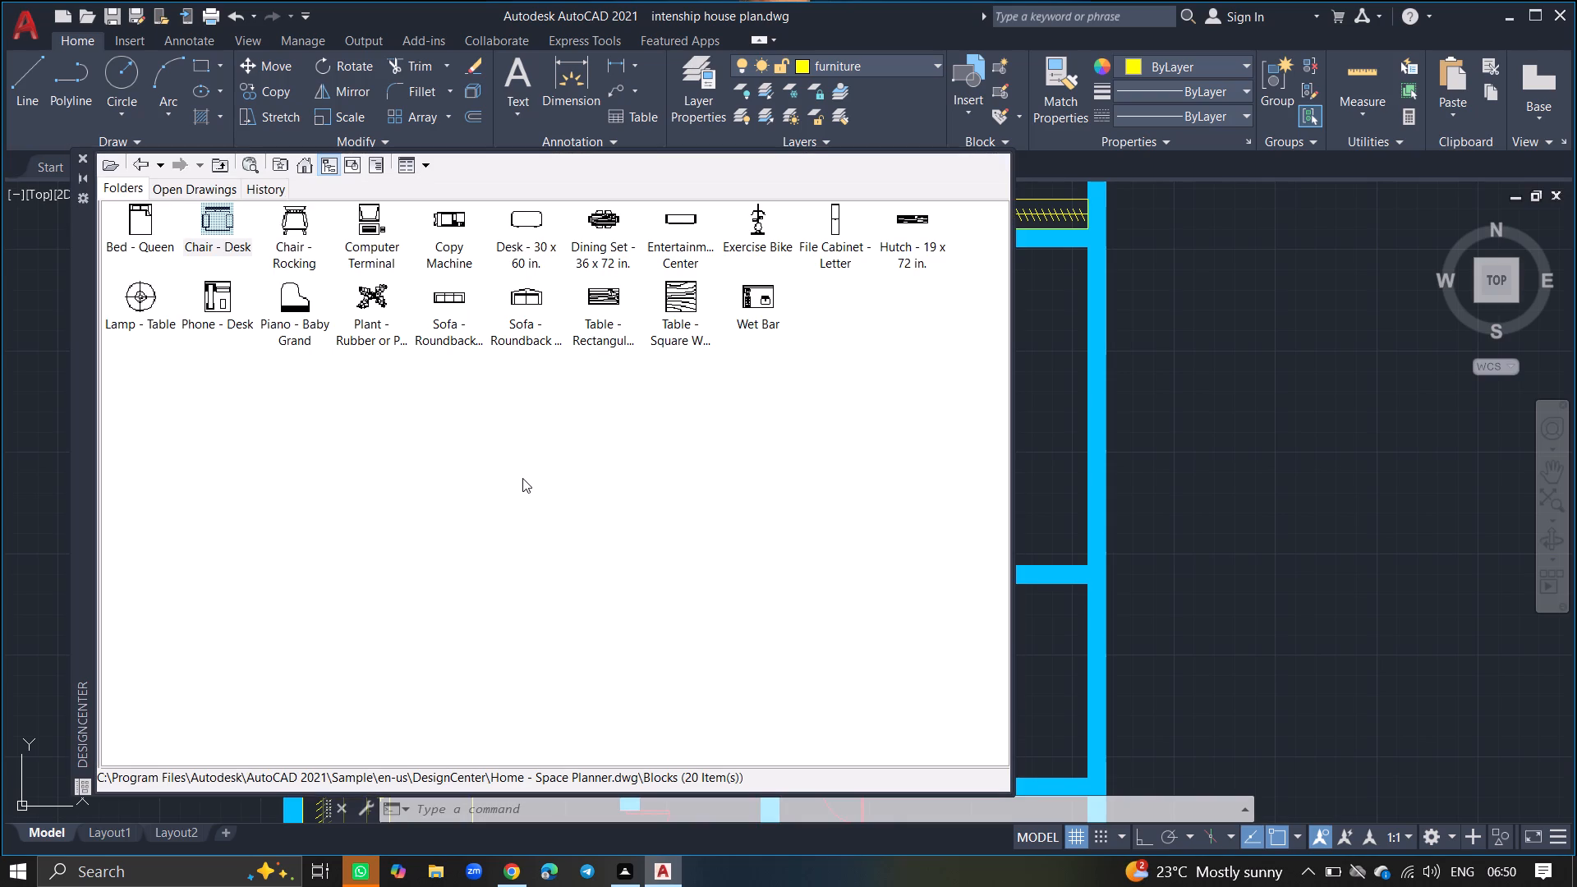
pyautogui.click(444, 315)
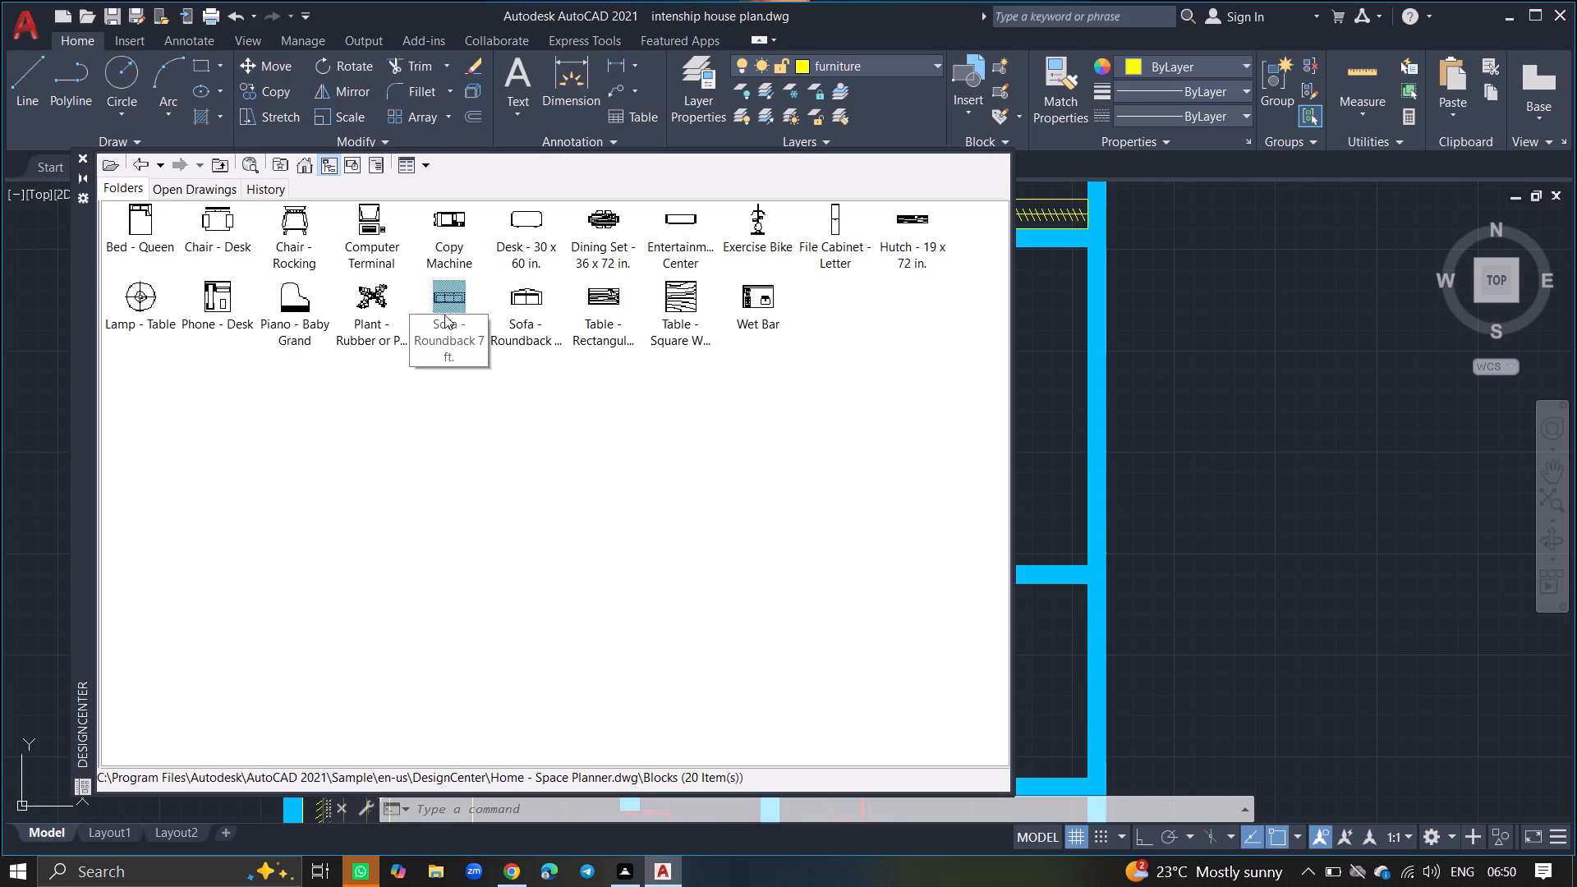
pyautogui.moveTo(444, 315); pyautogui.dragTo(1235, 435)
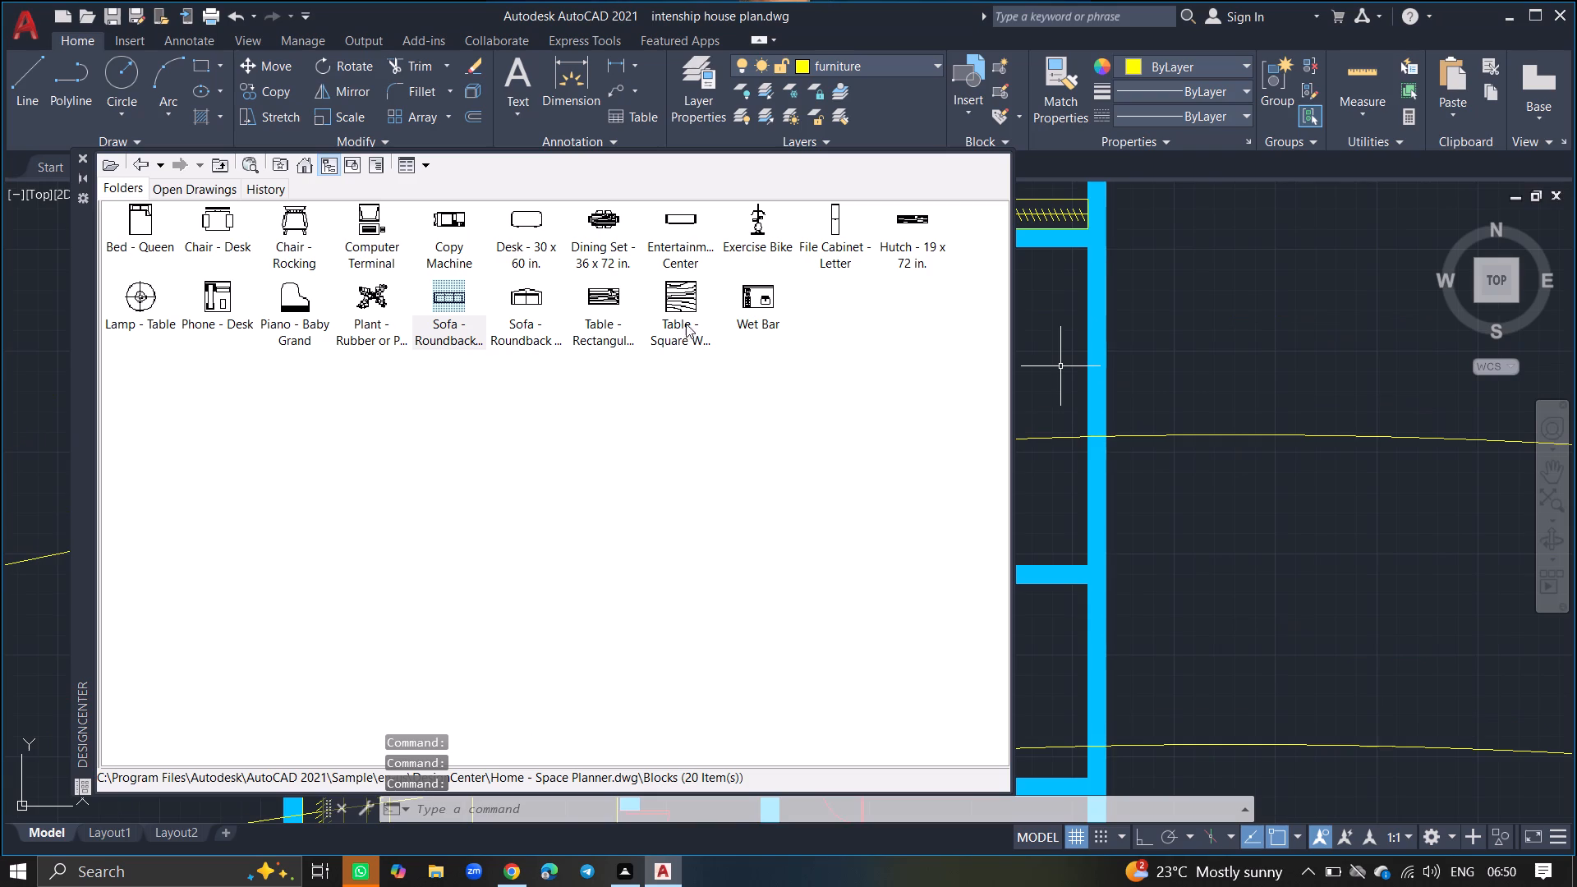
pyautogui.click(82, 158)
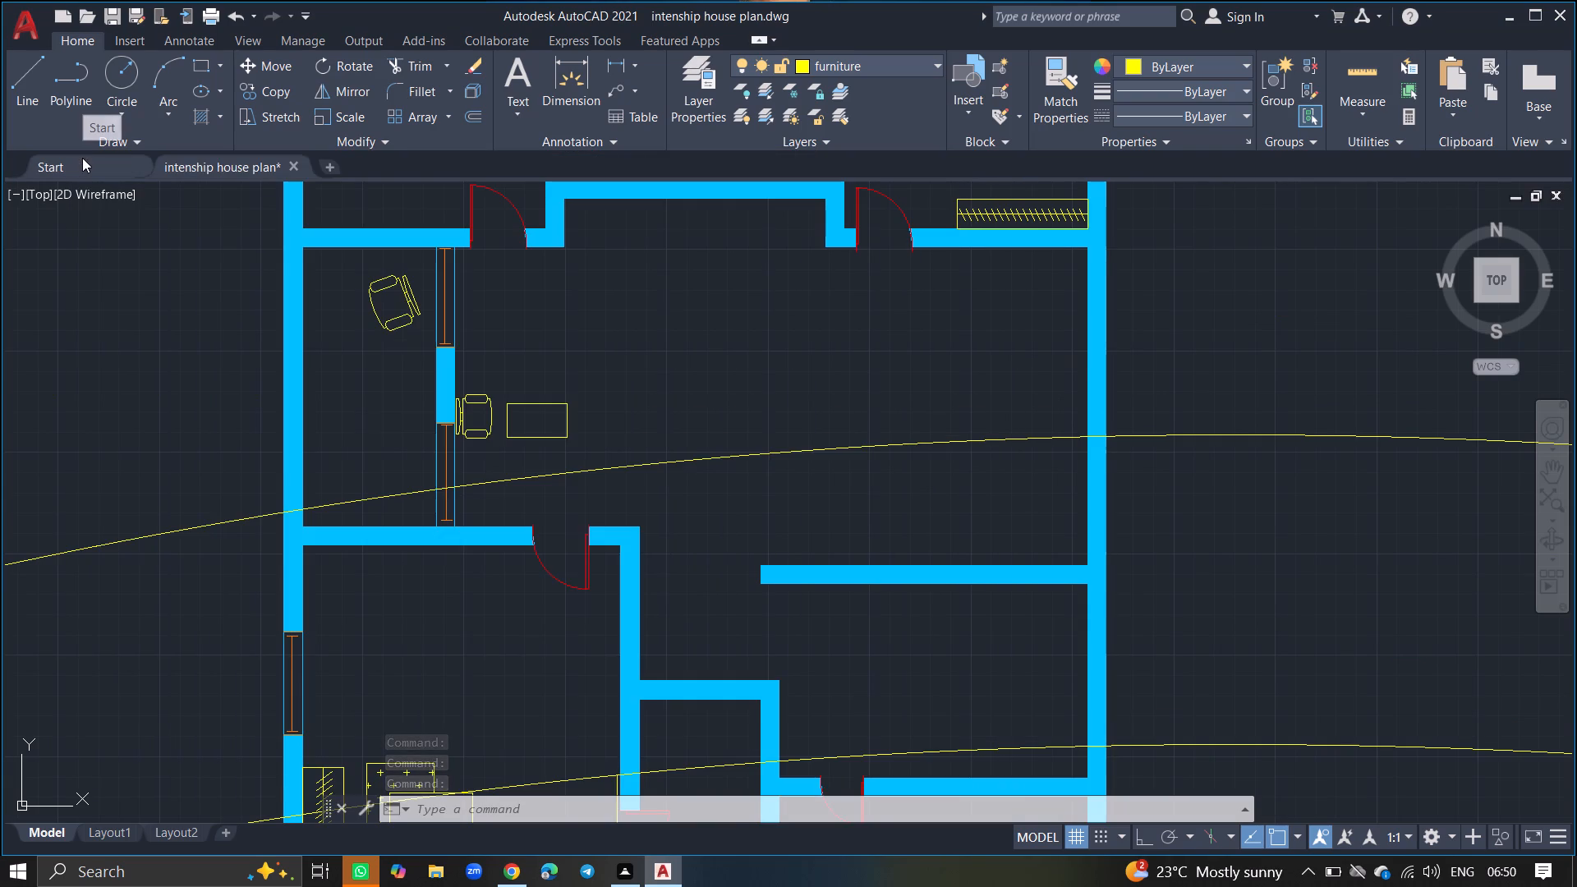
# Scale the oversized sofa down freehand to roughly the desk chair's width, using a base point on its back curve west of the house.
pyautogui.click(124, 544)
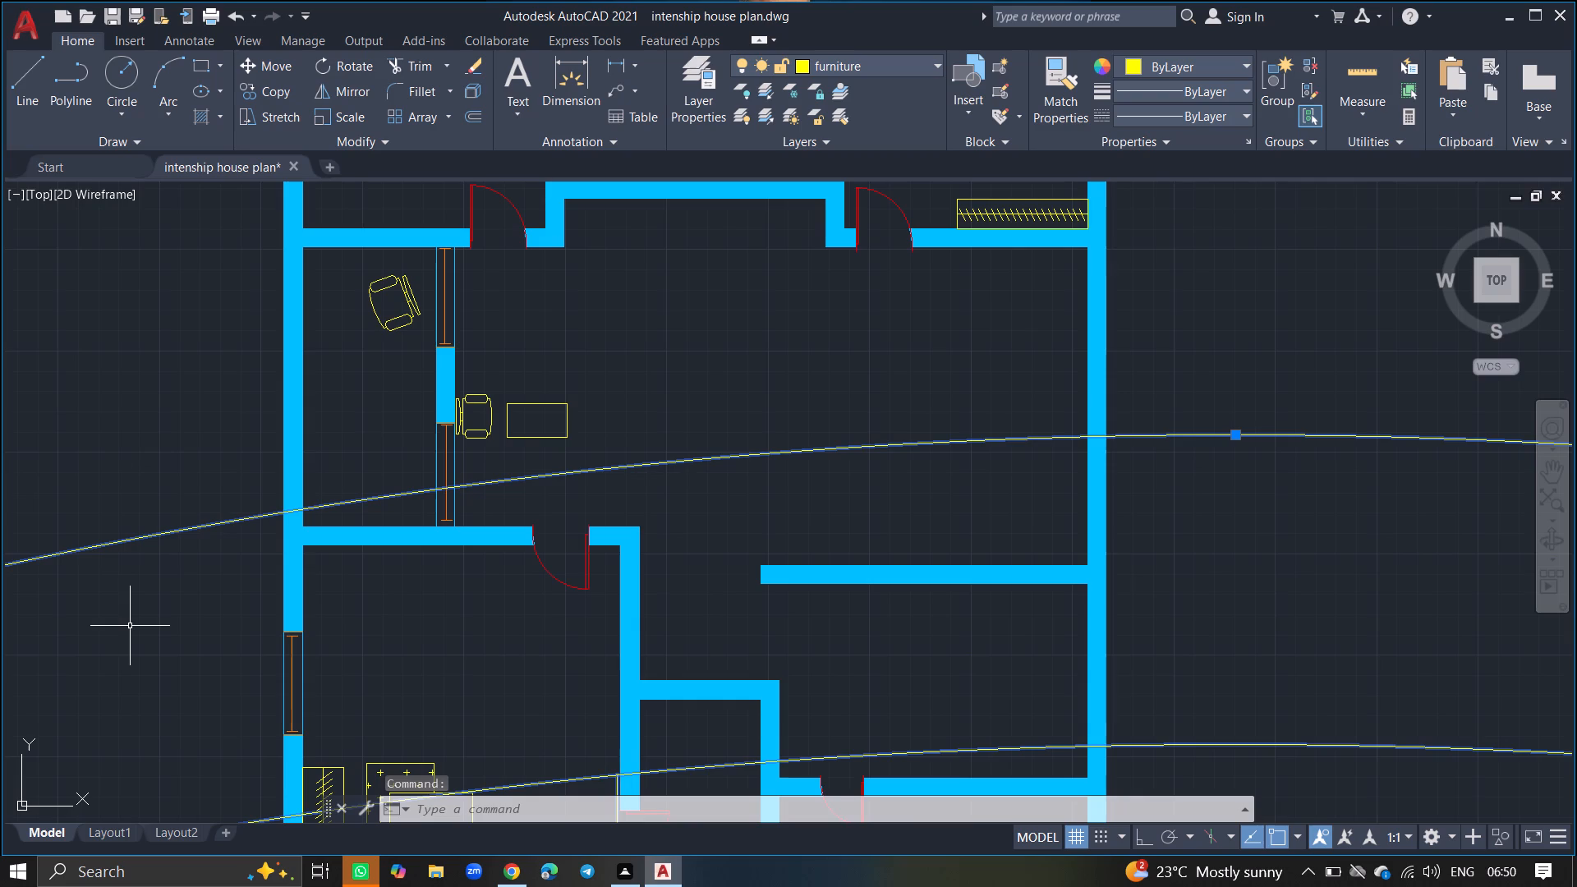
pyautogui.write('sc')
pyautogui.press('Return')
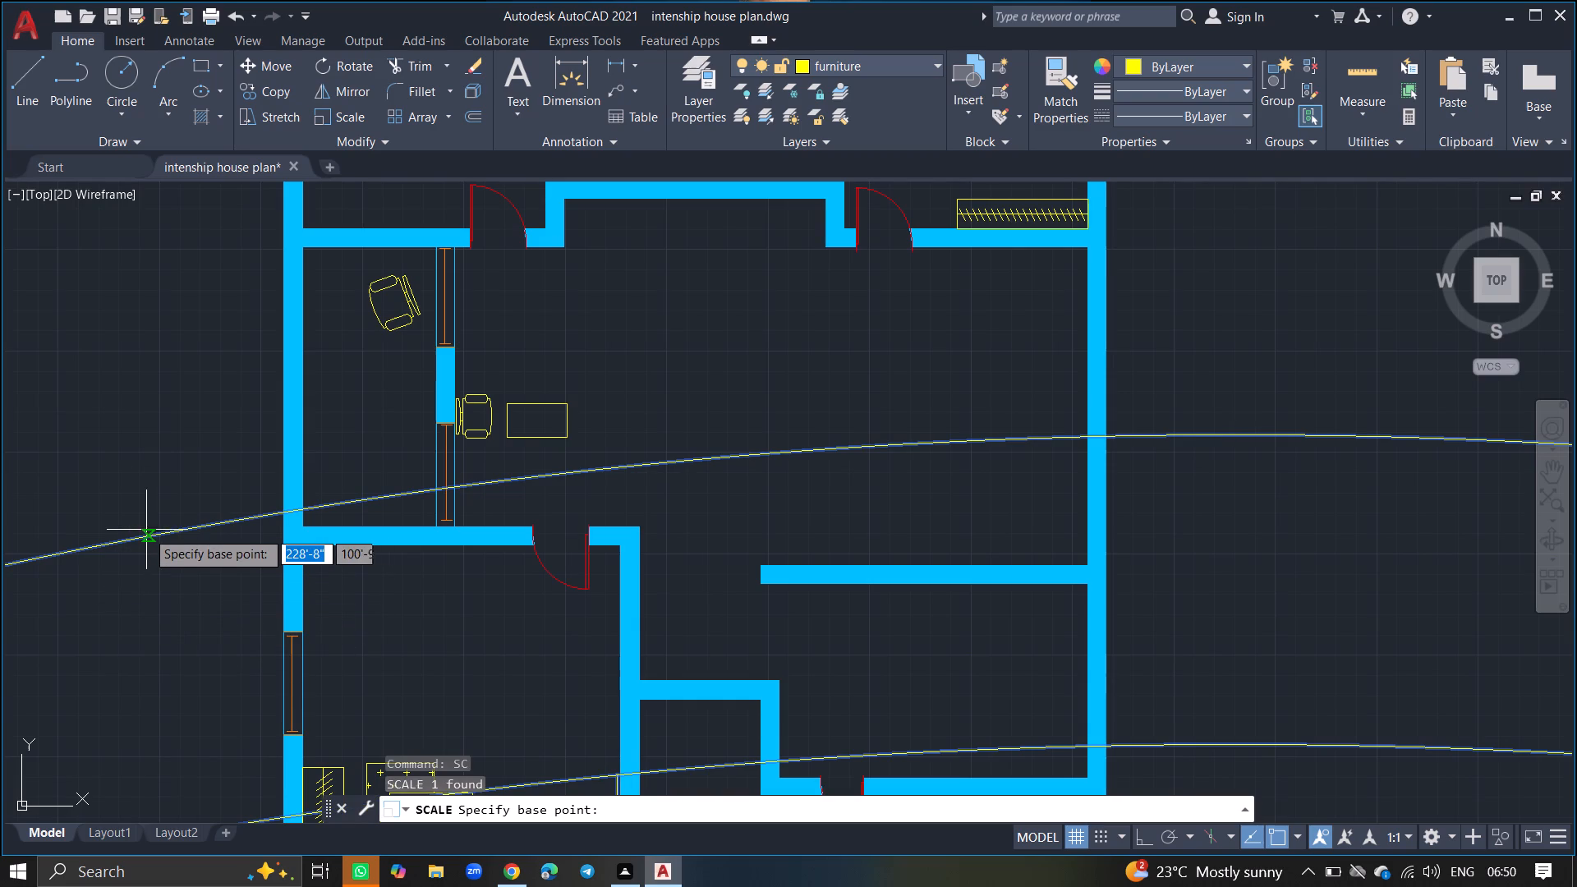
pyautogui.click(147, 537)
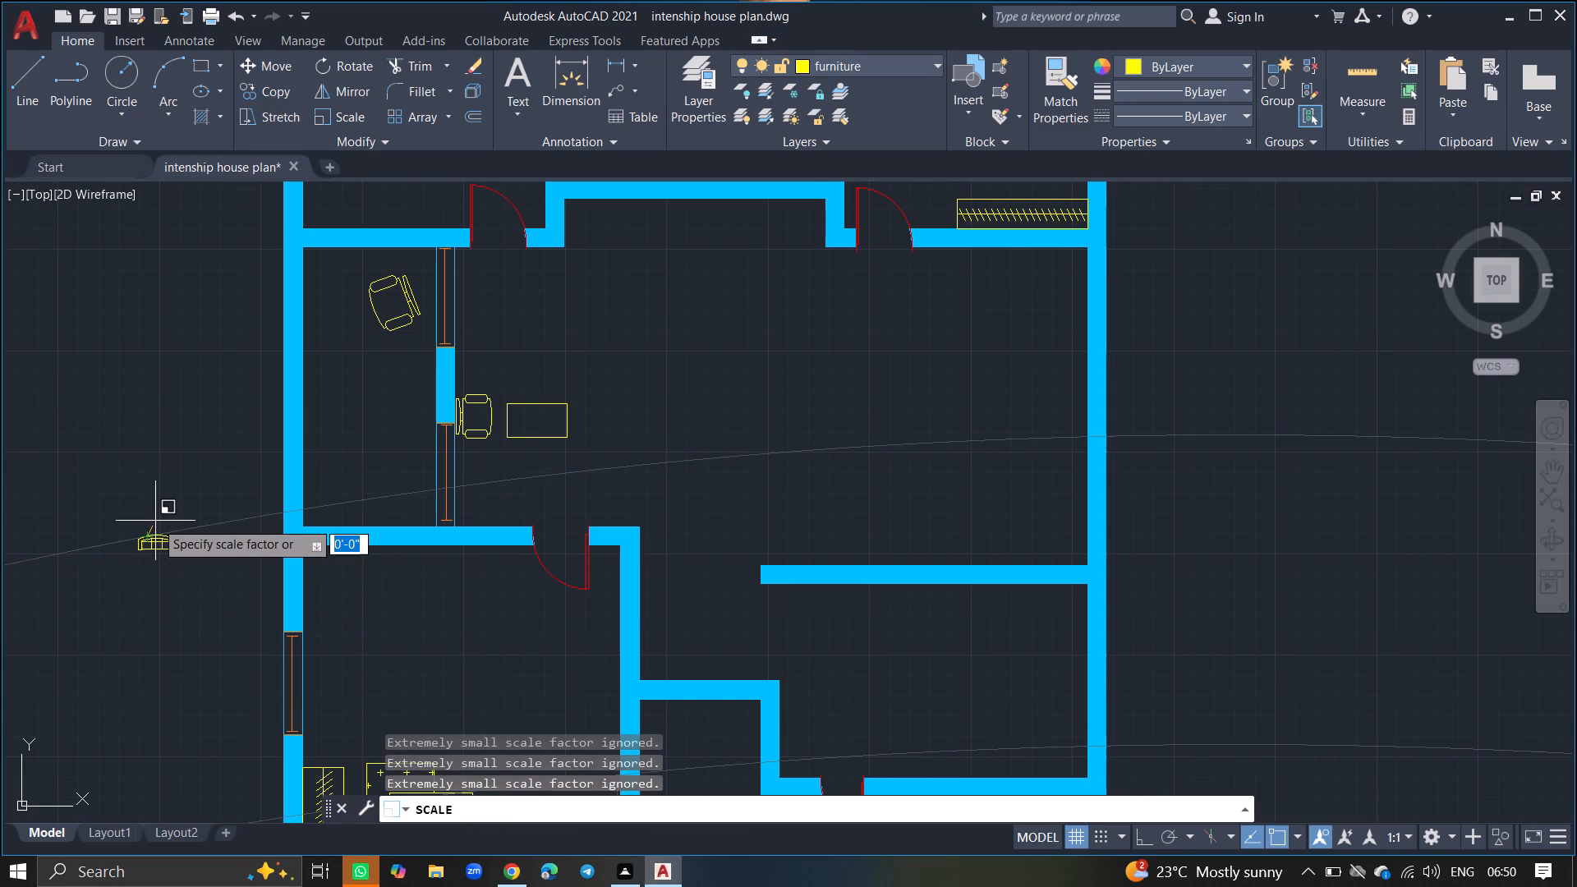
pyautogui.click(155, 521)
# Rotate the small sofa west of the house 180° about a point near its middle, with Ortho on.
pyautogui.click(155, 542)
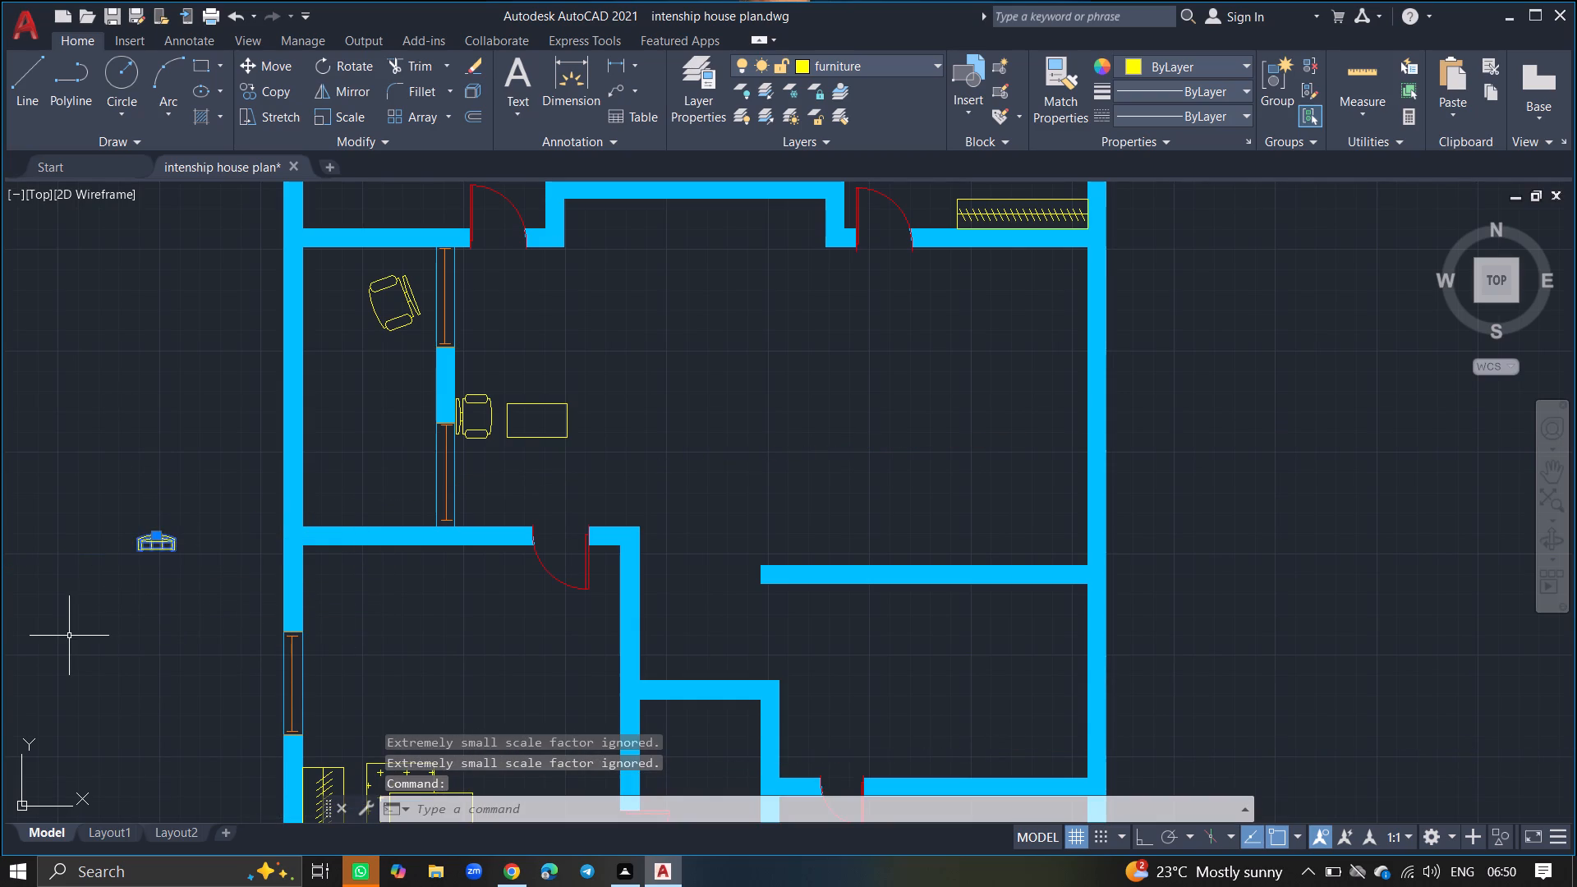
pyautogui.press('r')
pyautogui.write('otate')
pyautogui.press('Return')
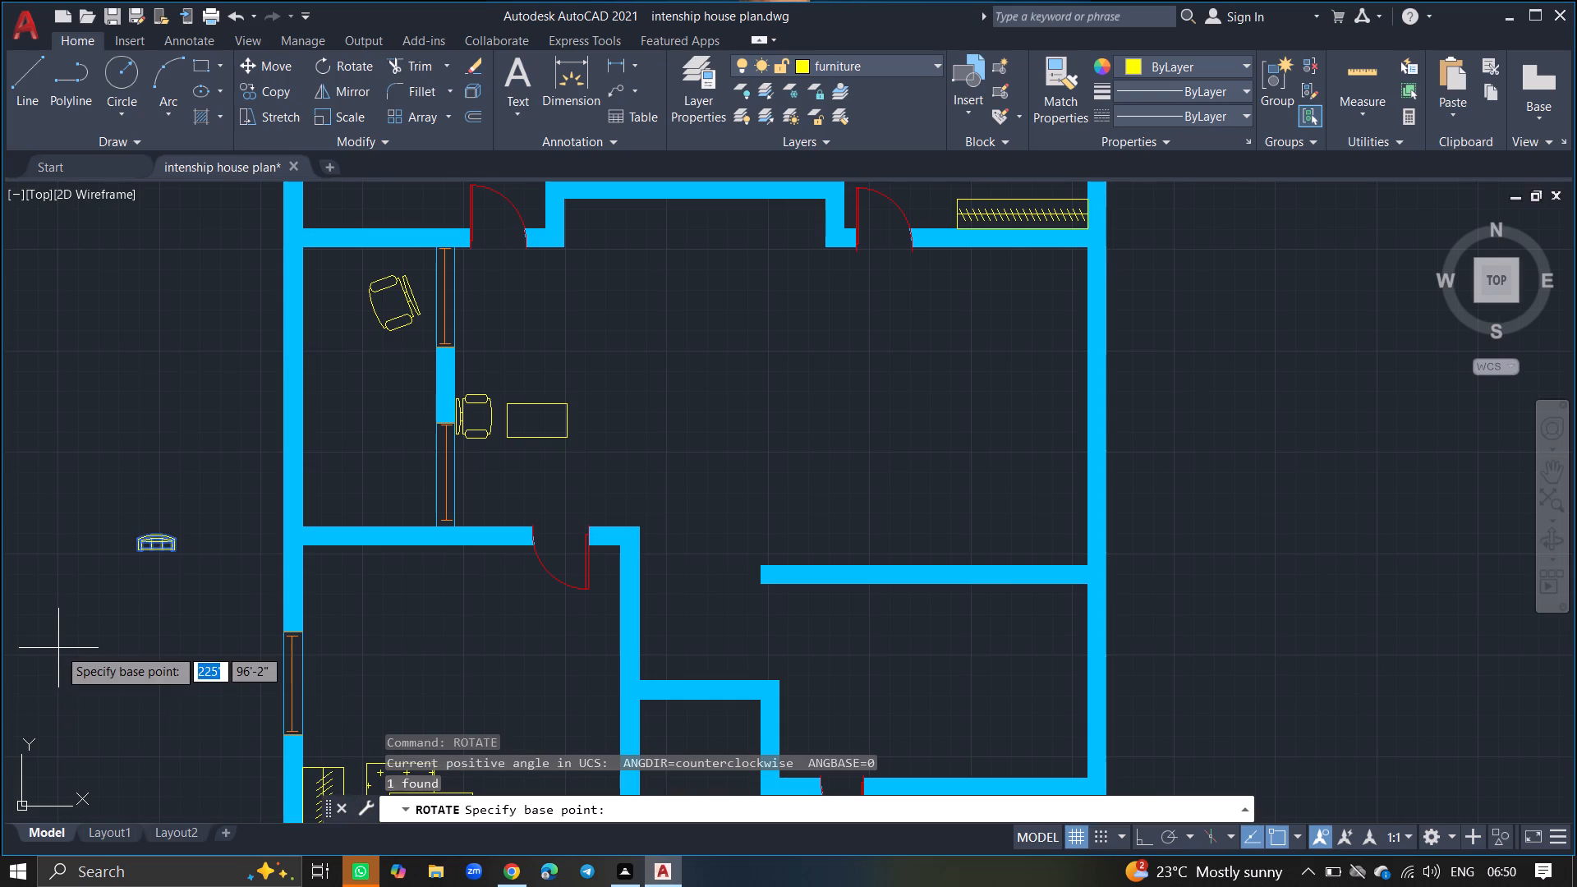
pyautogui.click(159, 545)
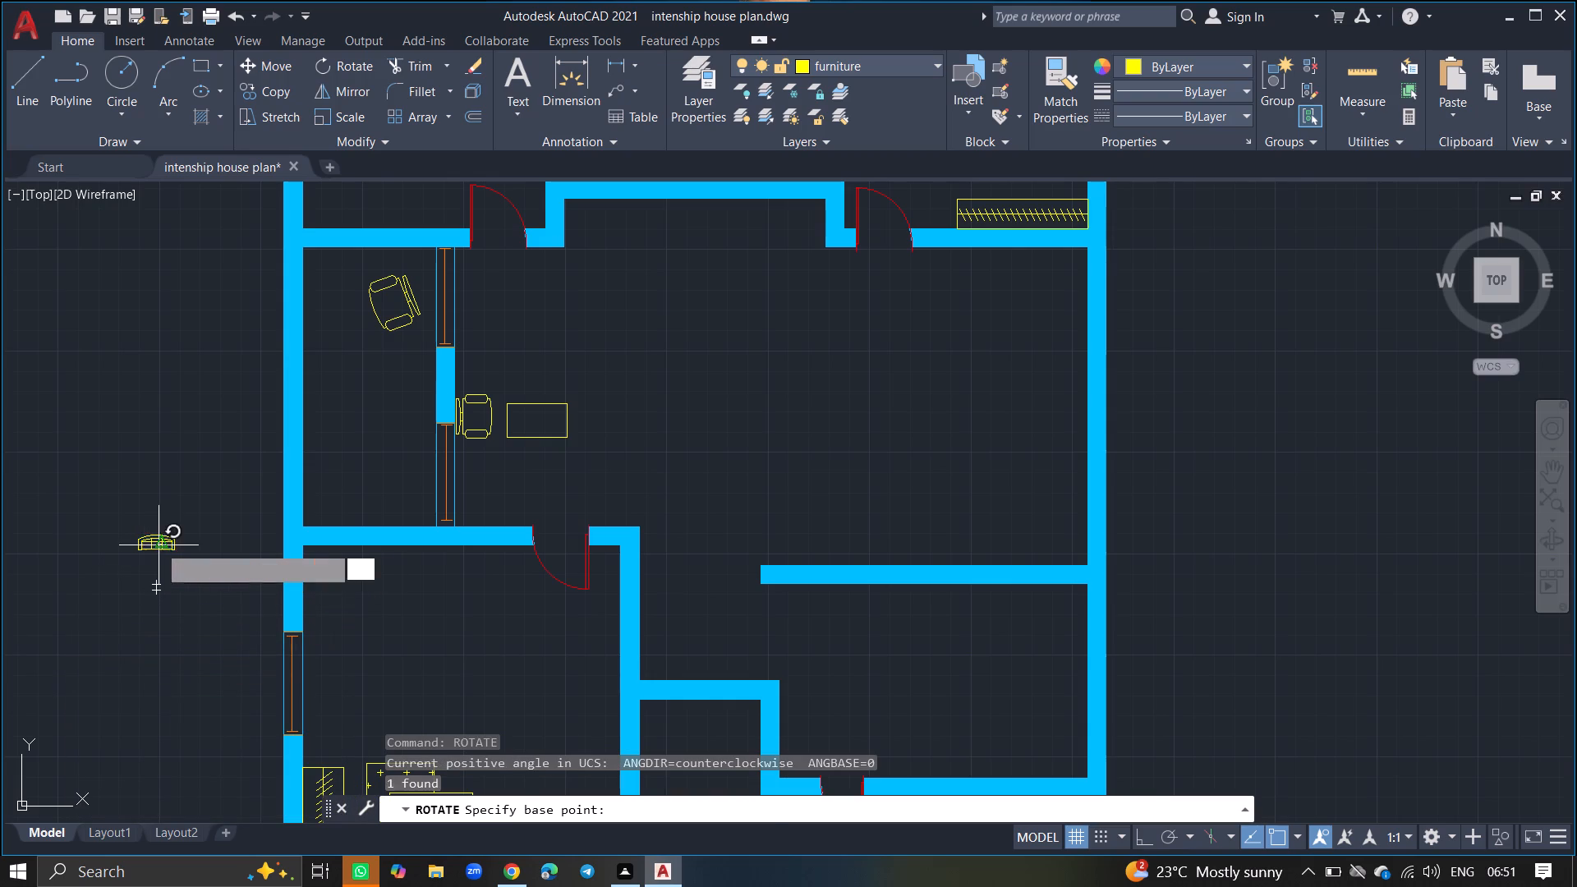
pyautogui.press('F8')
pyautogui.click(105, 558)
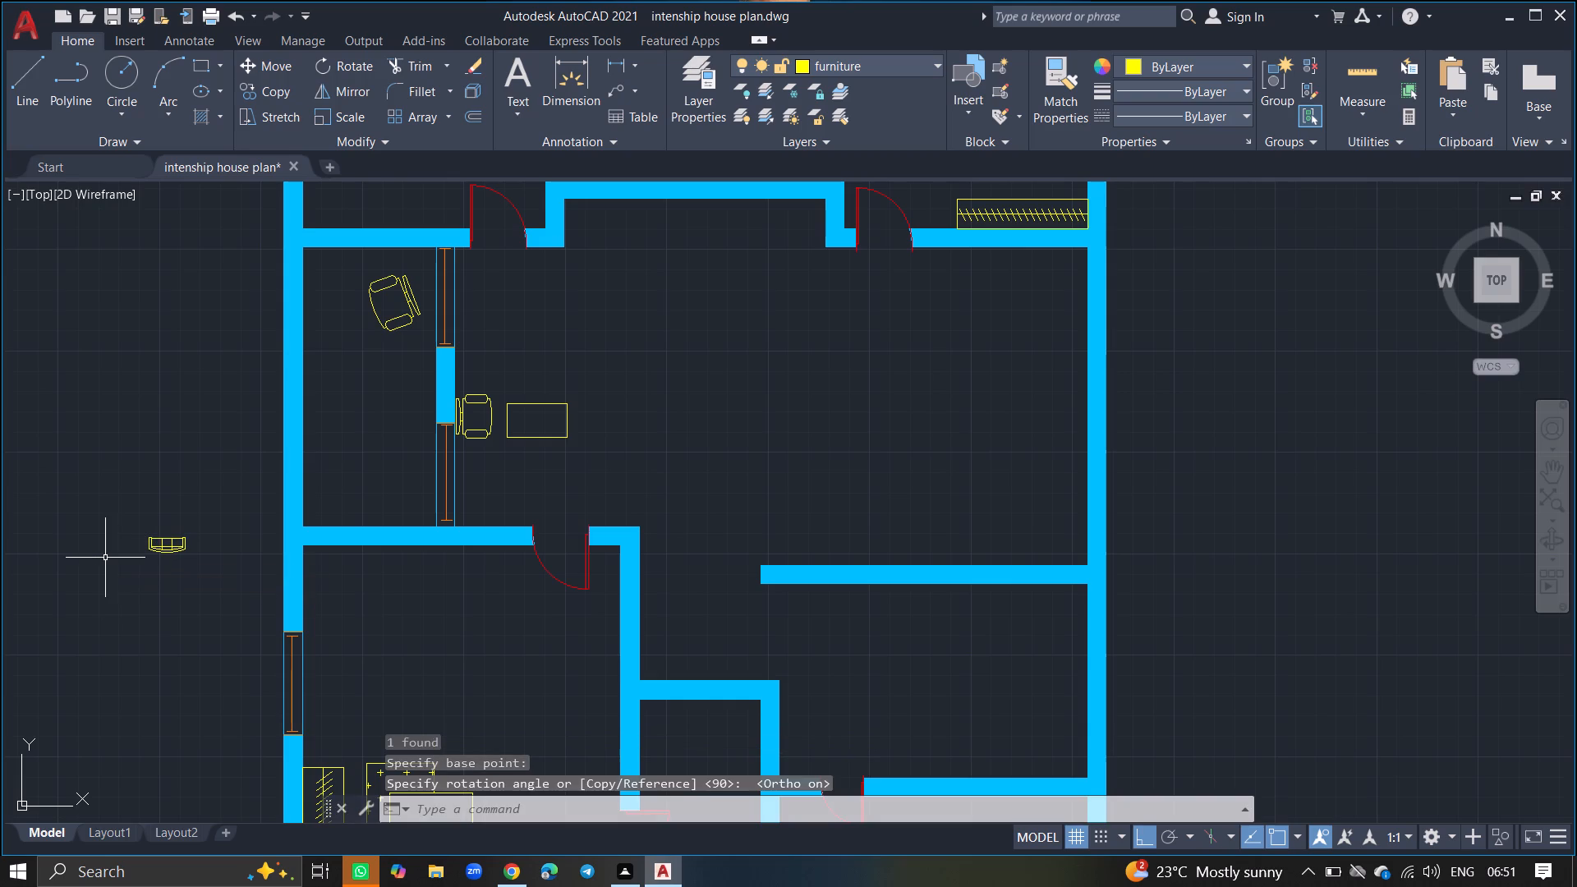
# Move the small sofa from west of the house to just south of the rectangular table in the central room, with Ortho off.
pyautogui.click(163, 550)
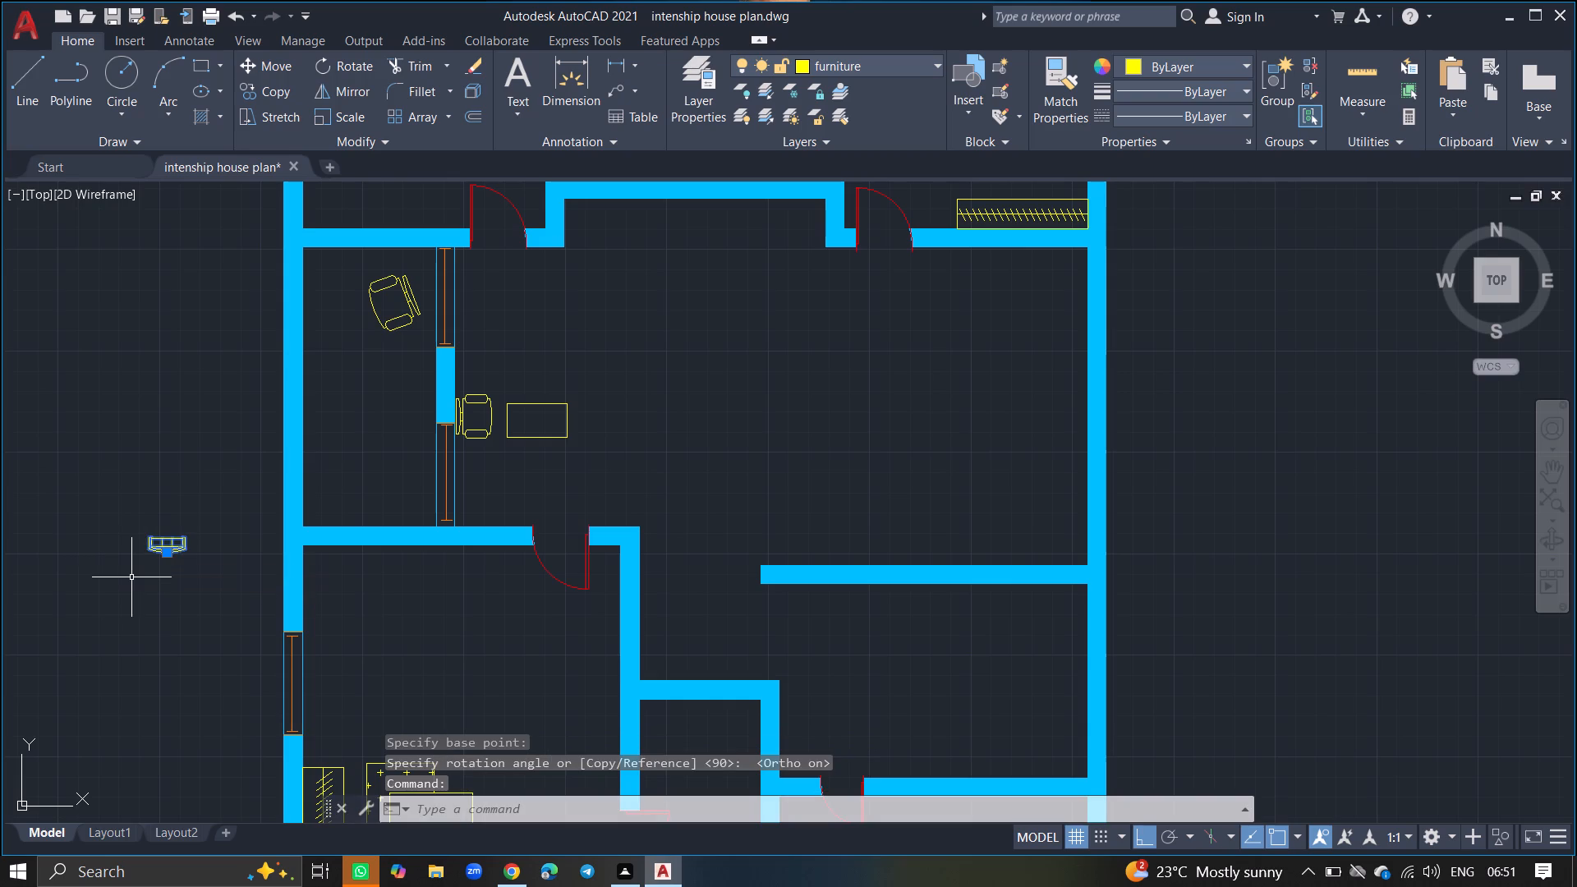
pyautogui.write('move')
pyautogui.press('Return')
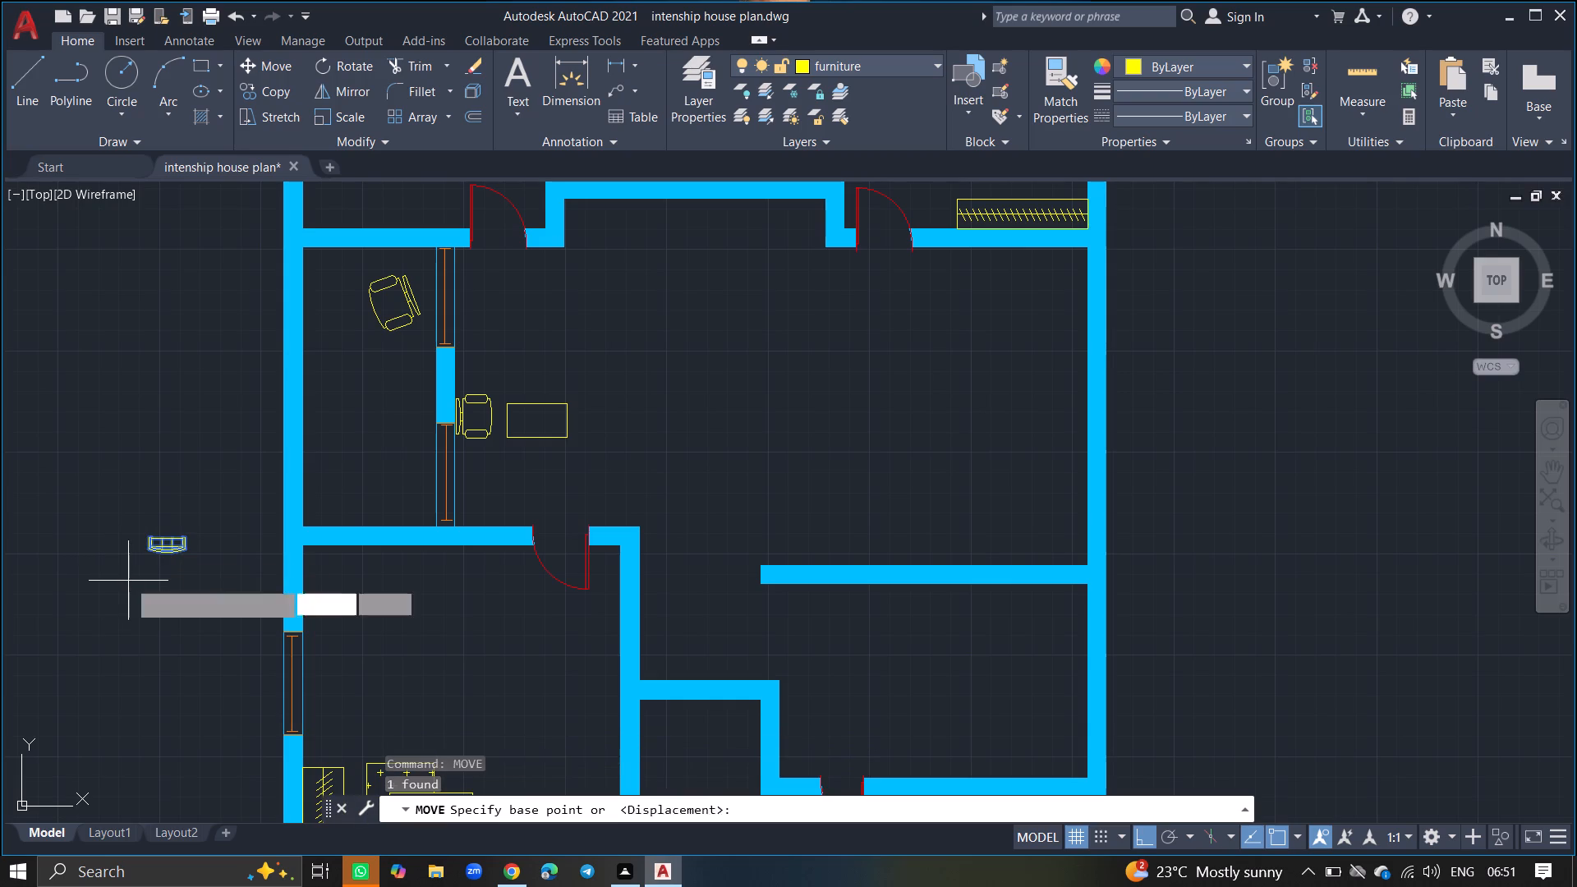
pyautogui.click(172, 549)
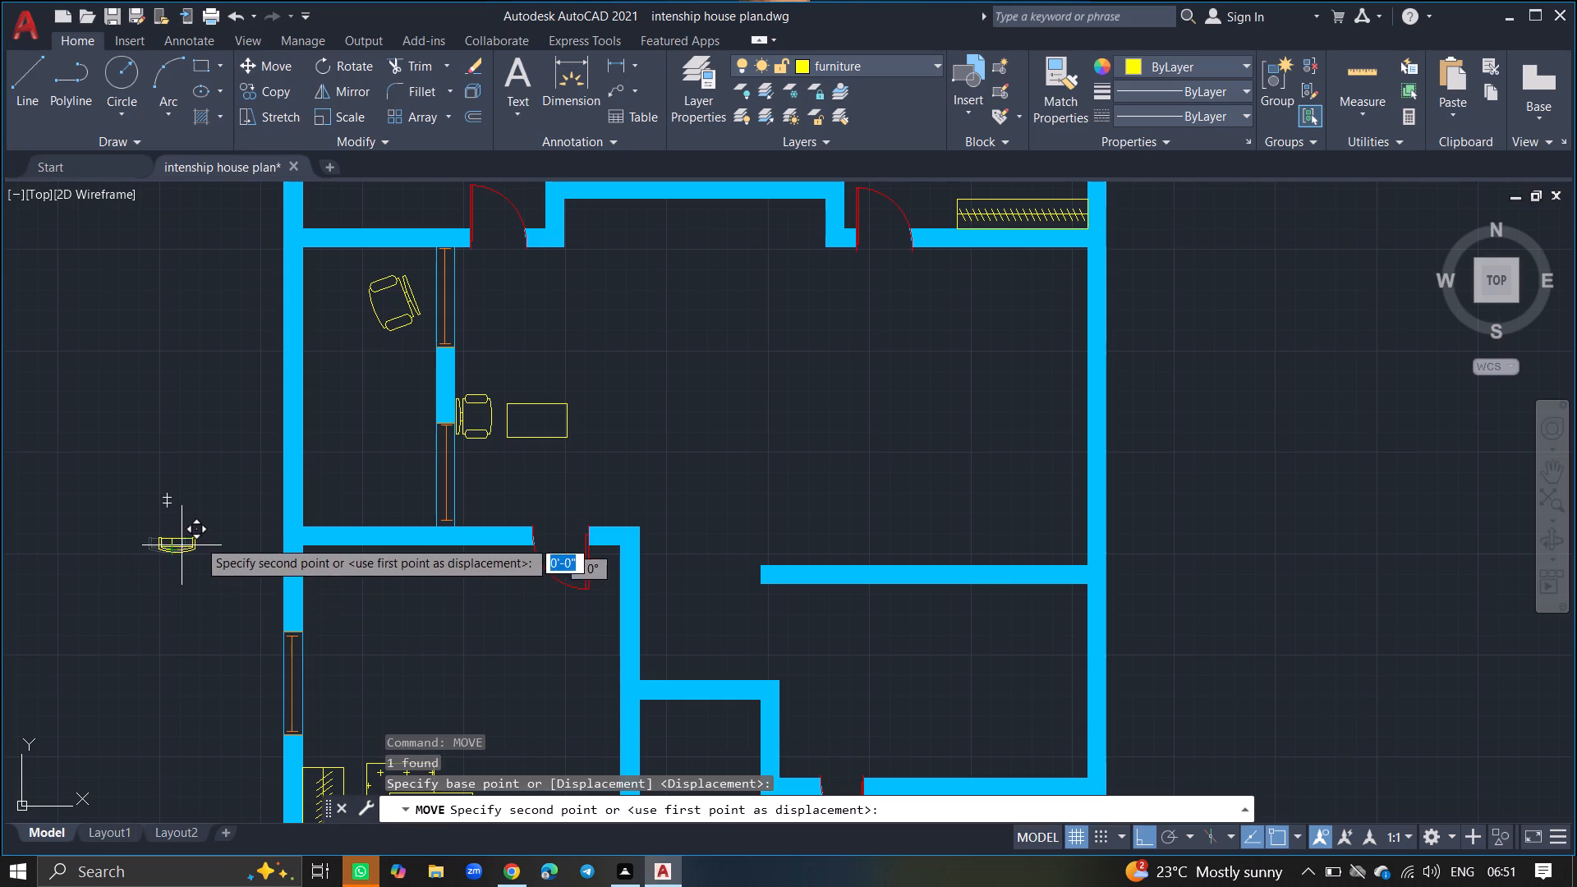
pyautogui.press('F8')
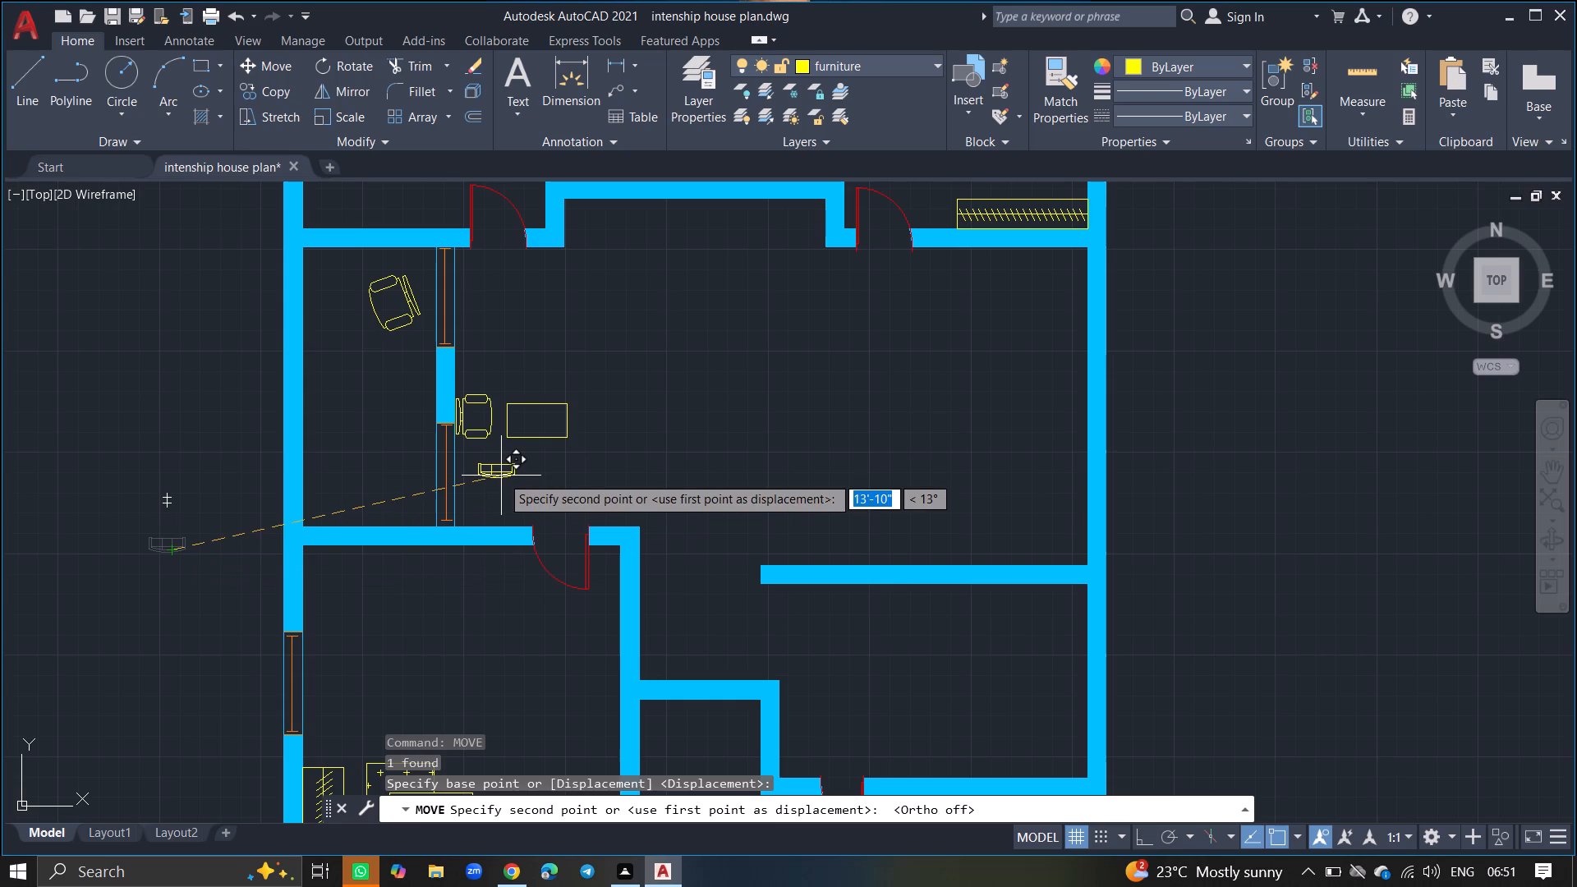
pyautogui.keyDown('ctrl'); pyautogui.scroll(5, 544, 480); pyautogui.keyUp('ctrl')
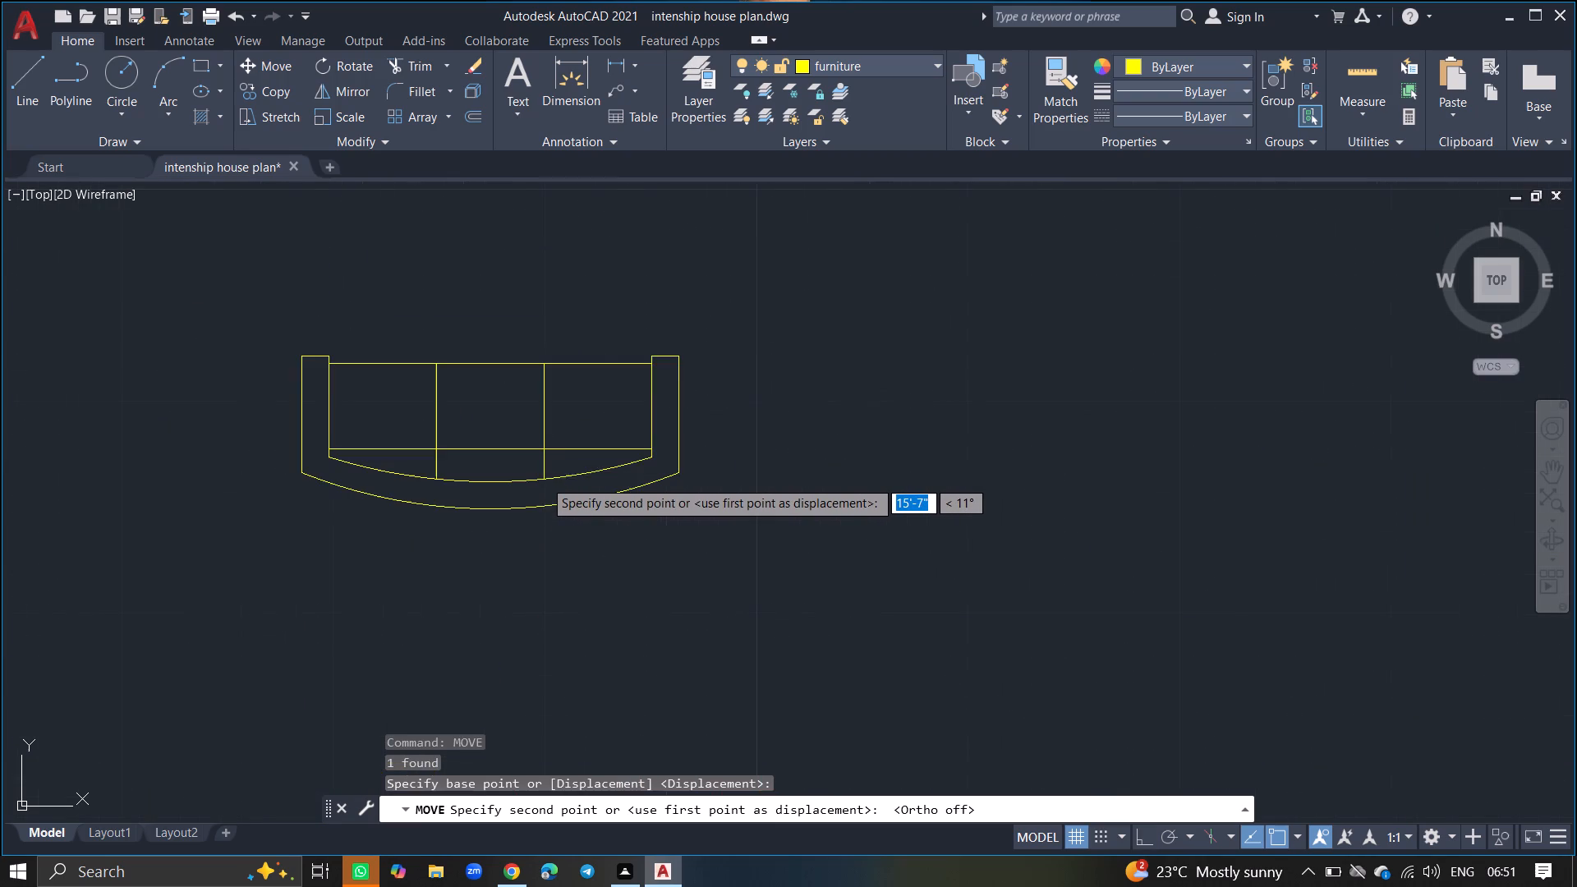
pyautogui.click(542, 504)
# Scale the central room's sofa up freehand to roughly the rectangular table's length, using a base point midway along its seat line.
pyautogui.click(542, 504)
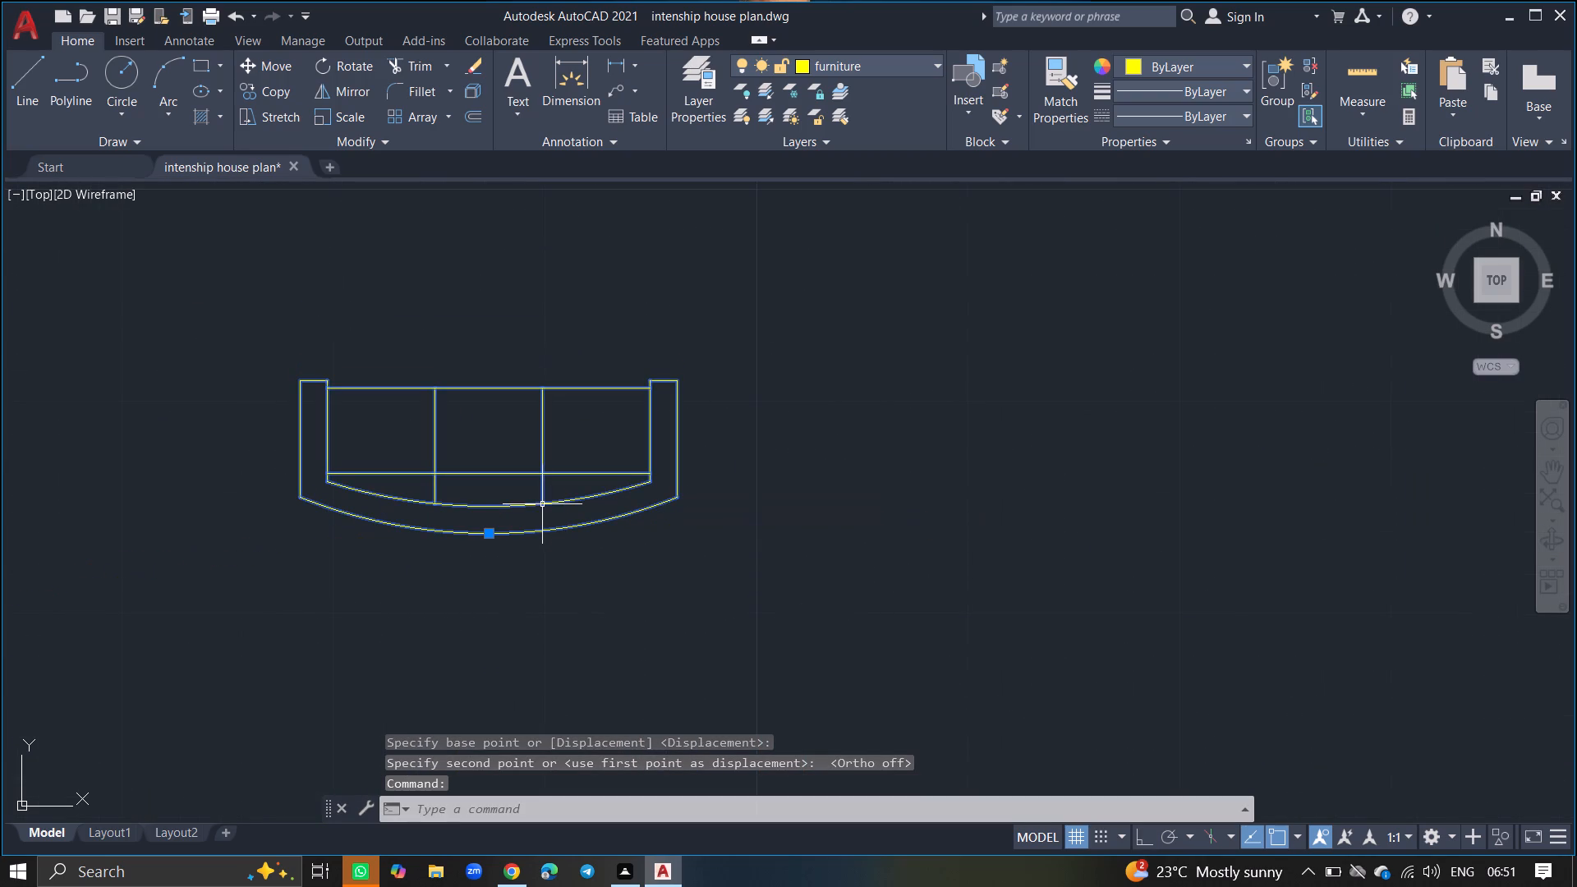
pyautogui.write('sc')
pyautogui.press('Return')
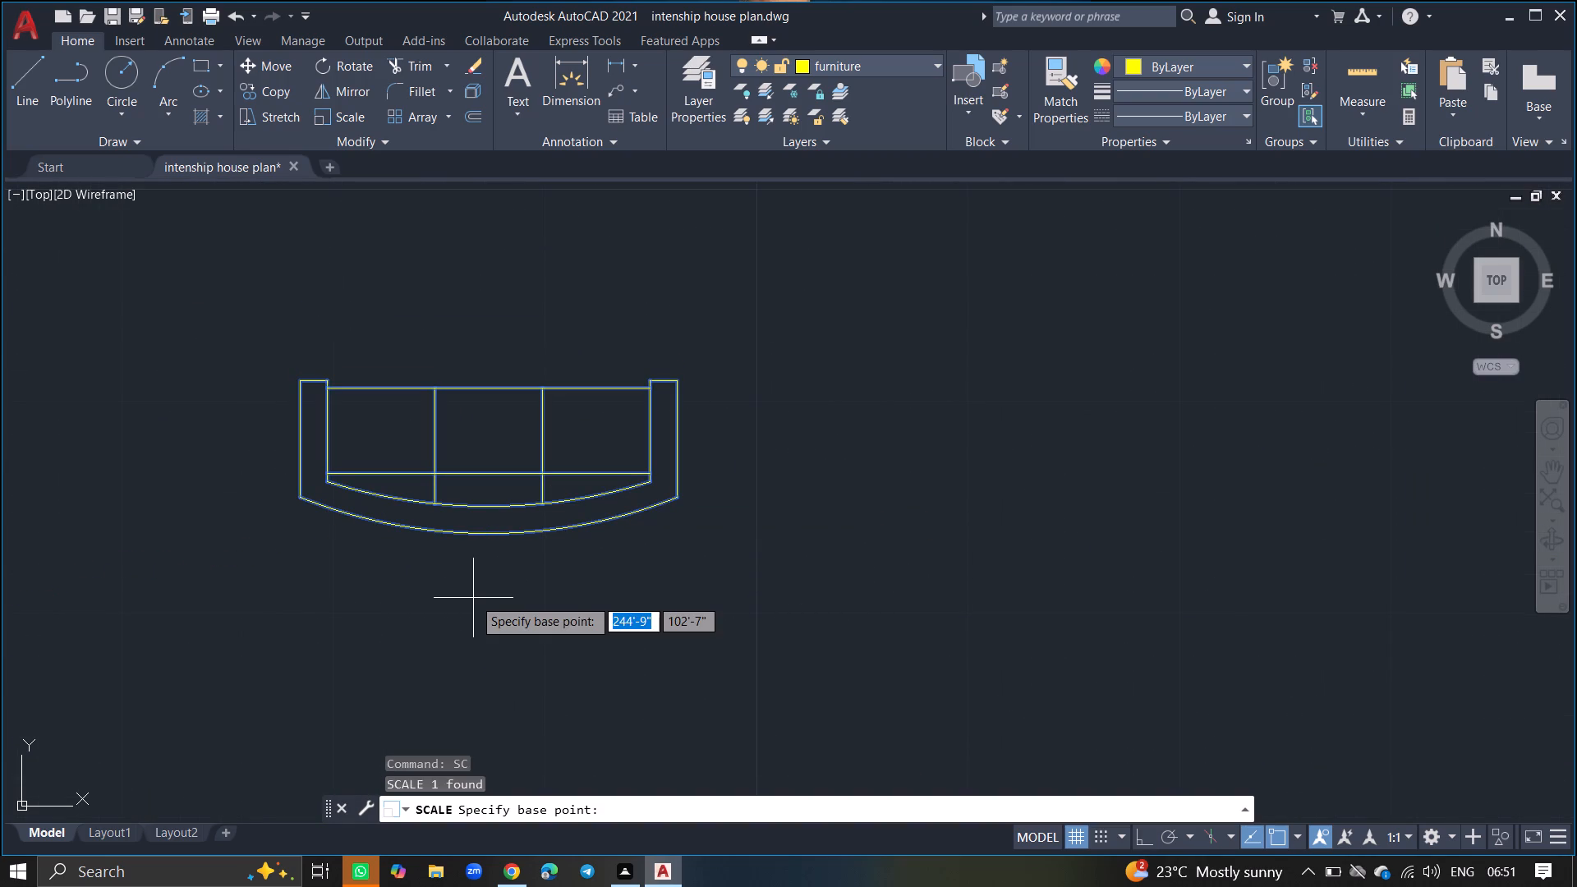
pyautogui.click(498, 473)
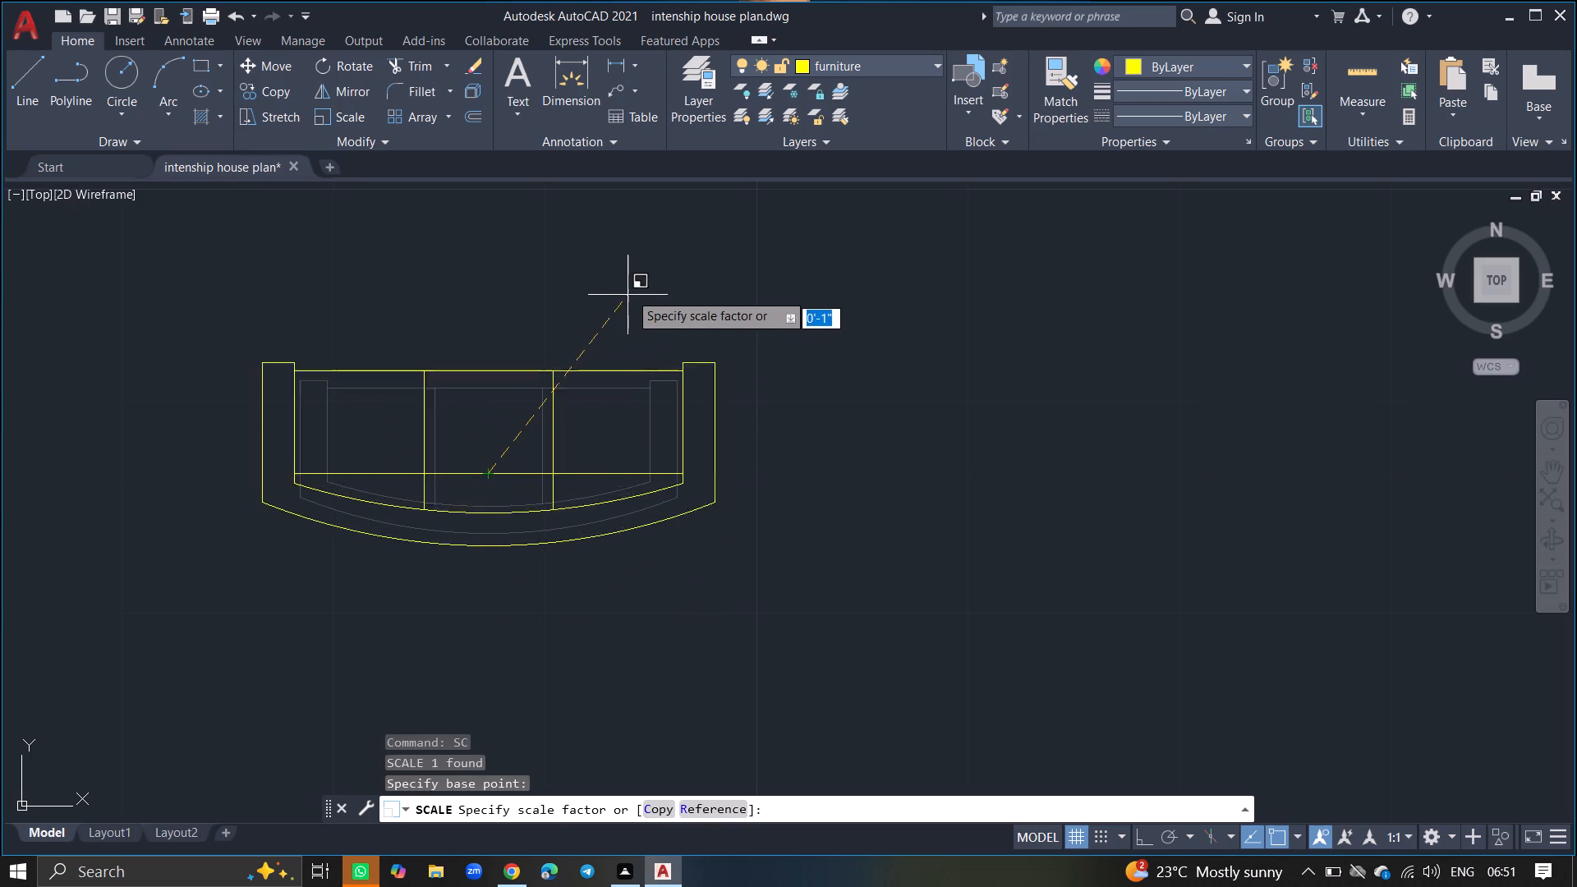
pyautogui.click(662, 248)
# Insert a Dining Set - 36 x 72 in. block from DesignCenter with its insertion point east of the house, and close DesignCenter.
pyautogui.keyDown('ctrl'); pyautogui.scroll(-4, 662, 248); pyautogui.keyUp('ctrl')
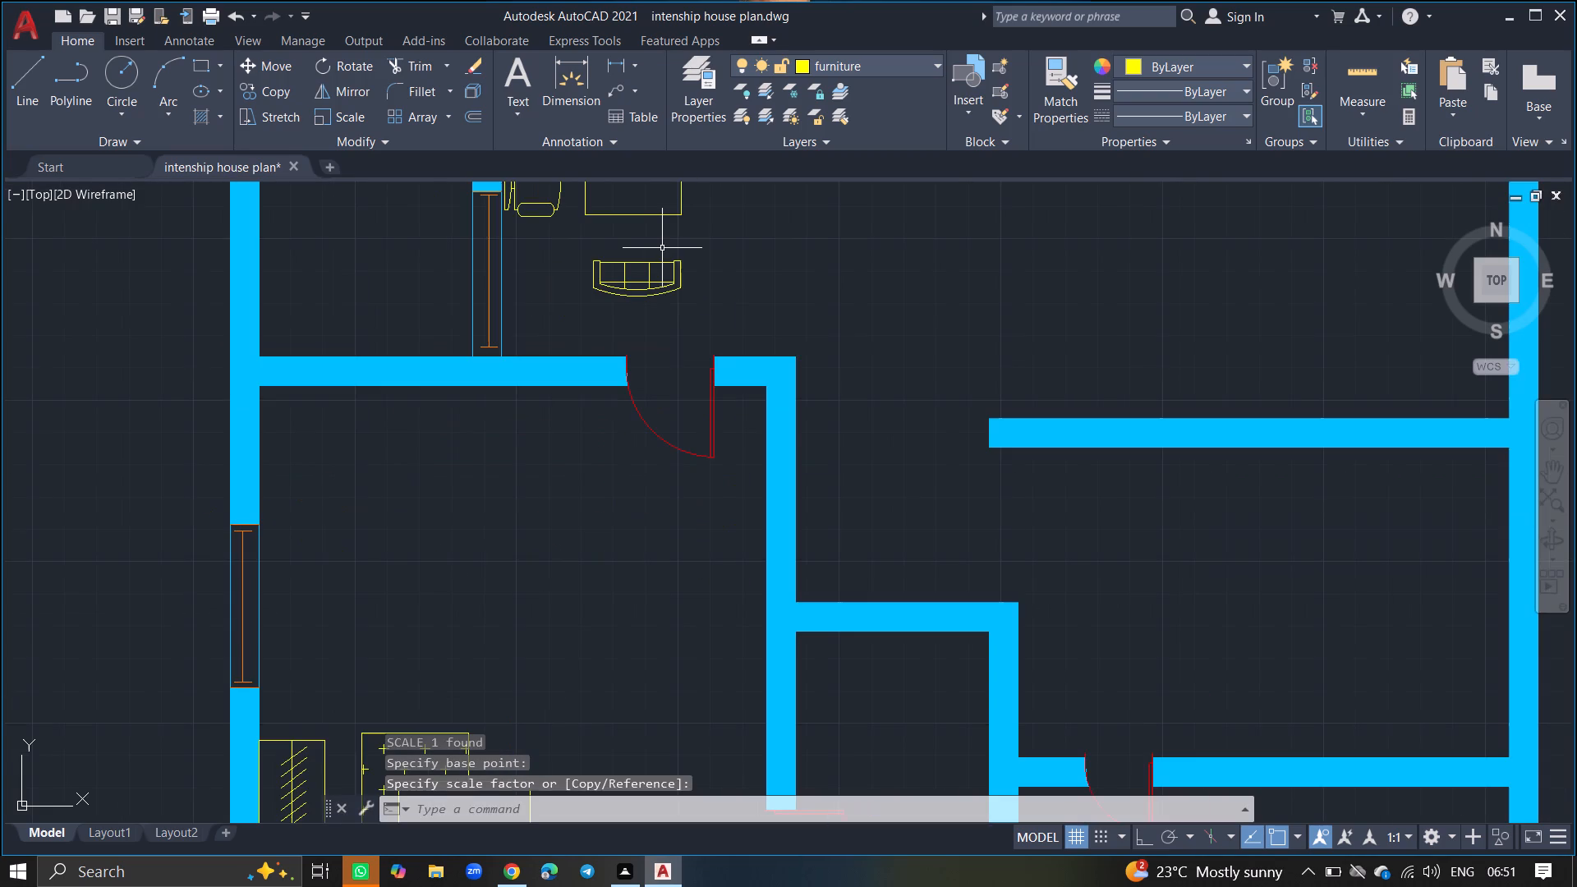
pyautogui.keyDown('ctrl'); pyautogui.scroll(-2, 571, 248); pyautogui.keyUp('ctrl')
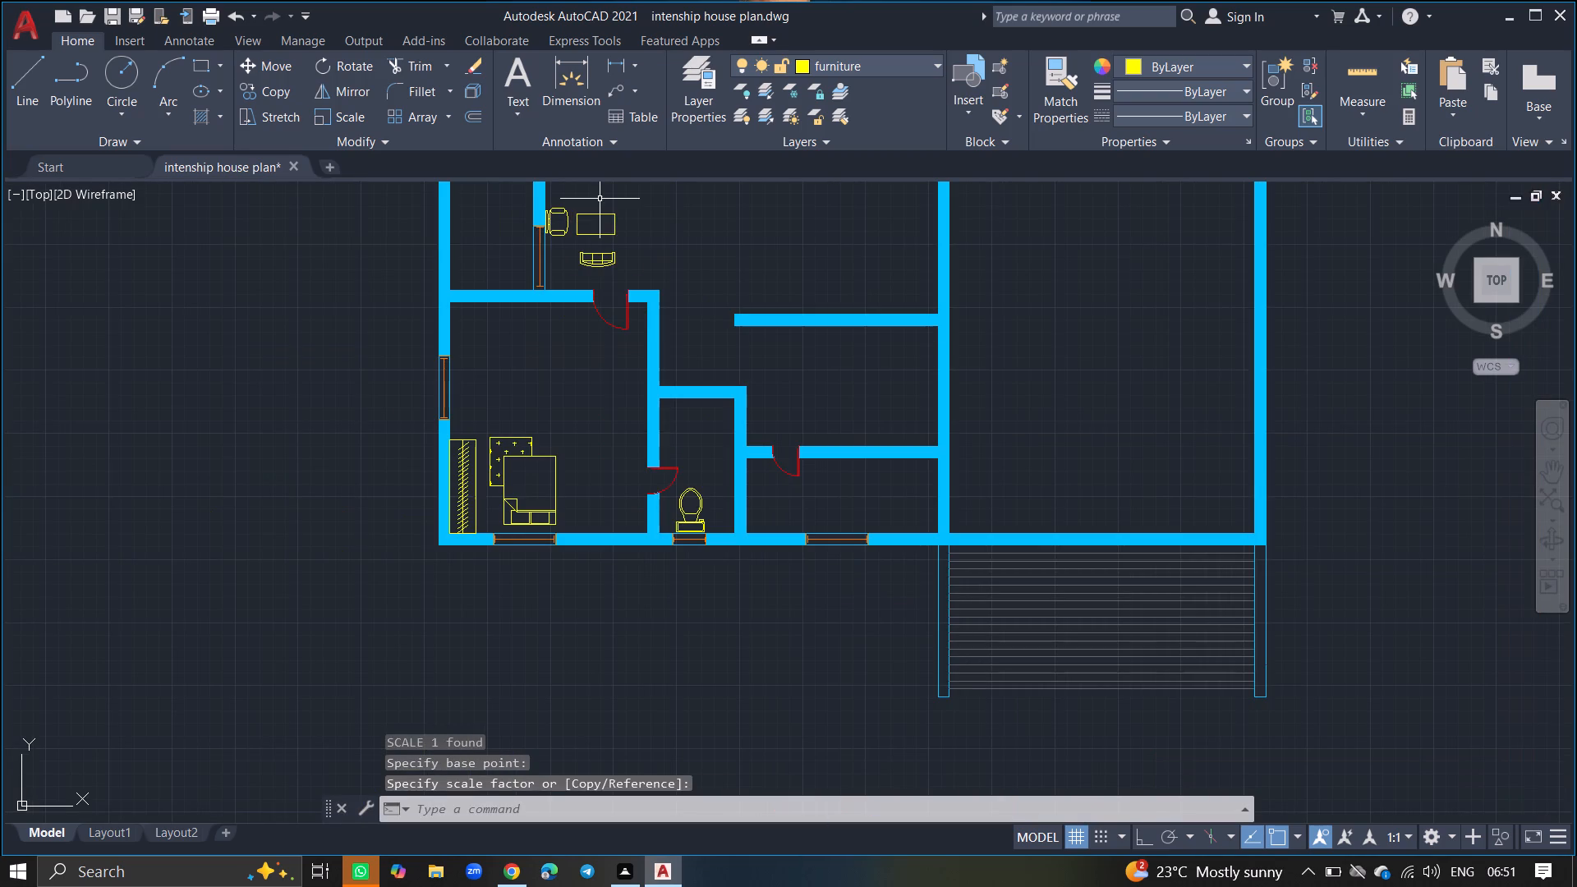
pyautogui.keyDown('ctrl'); pyautogui.scroll(-3, 621, 203); pyautogui.keyUp('ctrl')
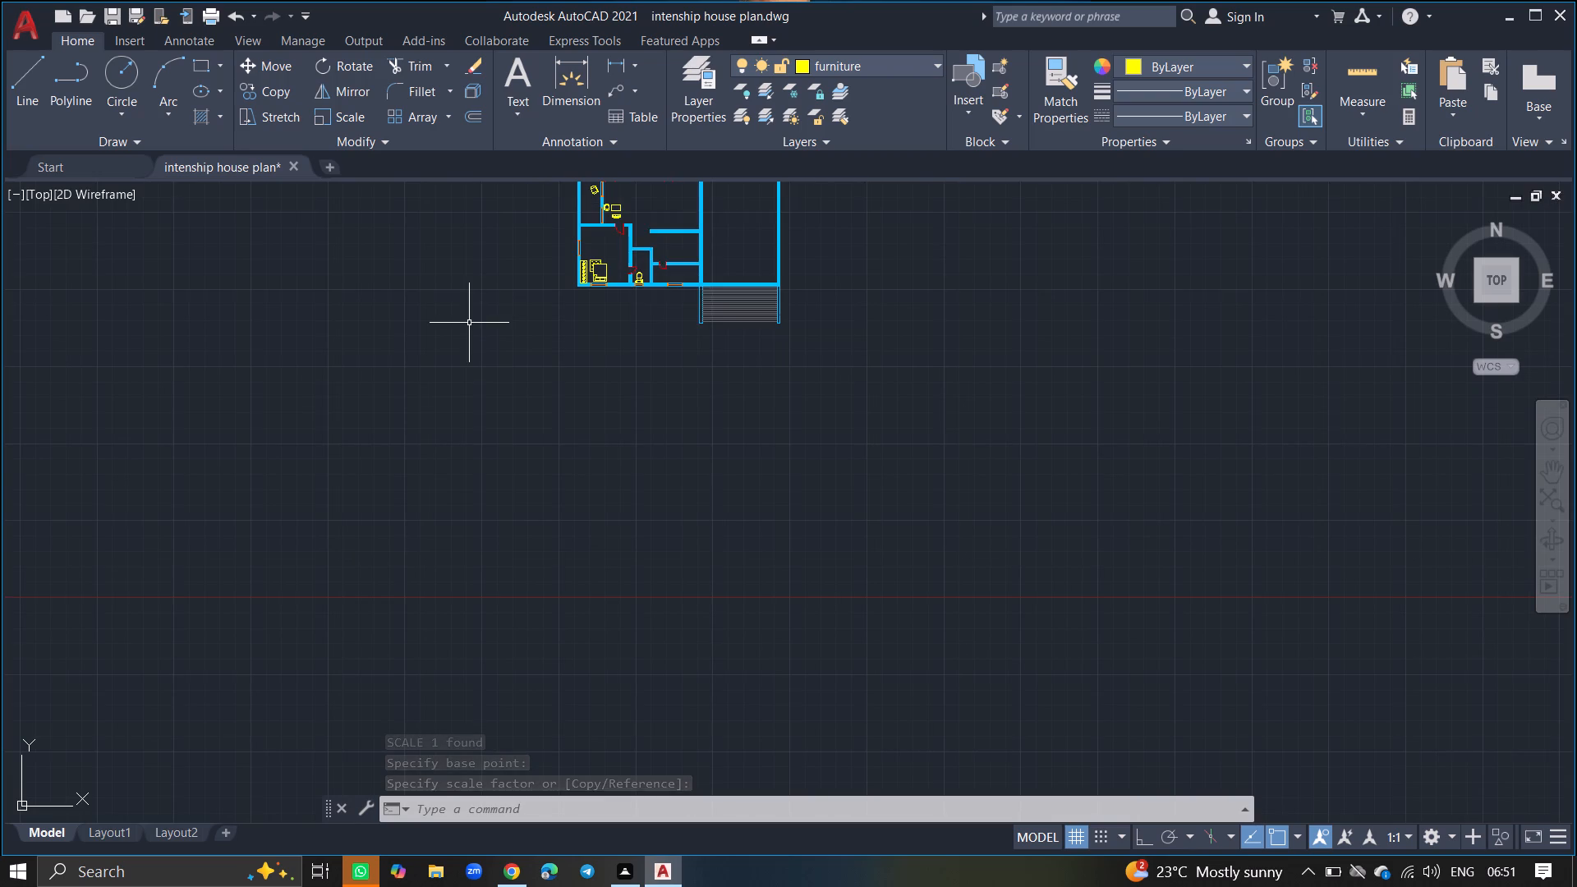
pyautogui.keyDown('ctrl'); pyautogui.scroll(-3, 469, 323); pyautogui.keyUp('ctrl')
pyautogui.keyDown('ctrl'); pyautogui.scroll(6, 515, 273); pyautogui.keyUp('ctrl')
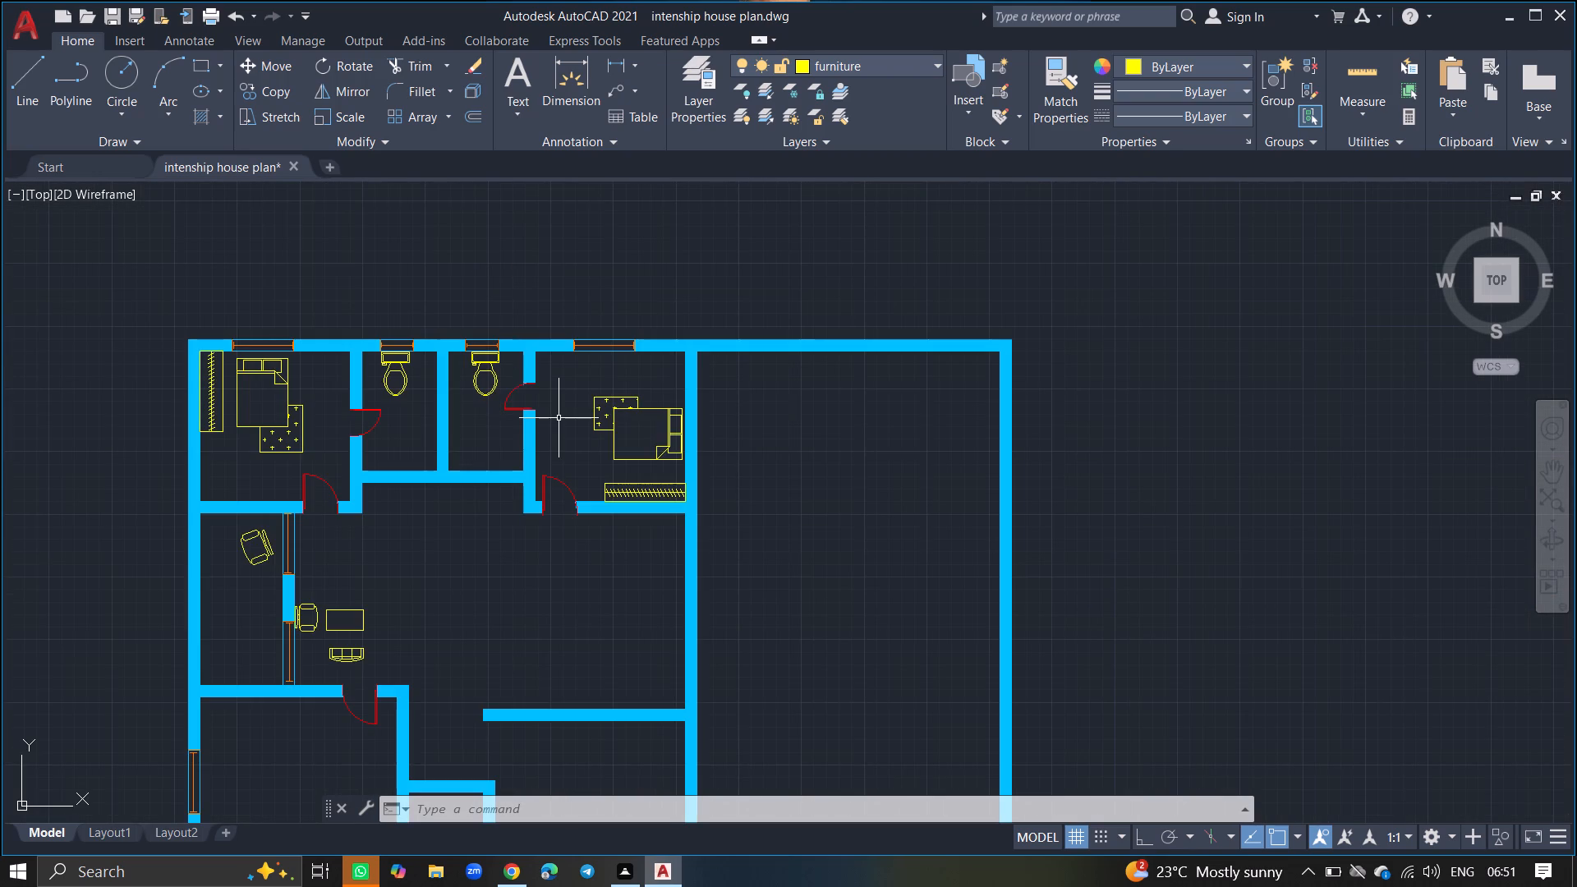
pyautogui.hotkey('ctrl', '2')
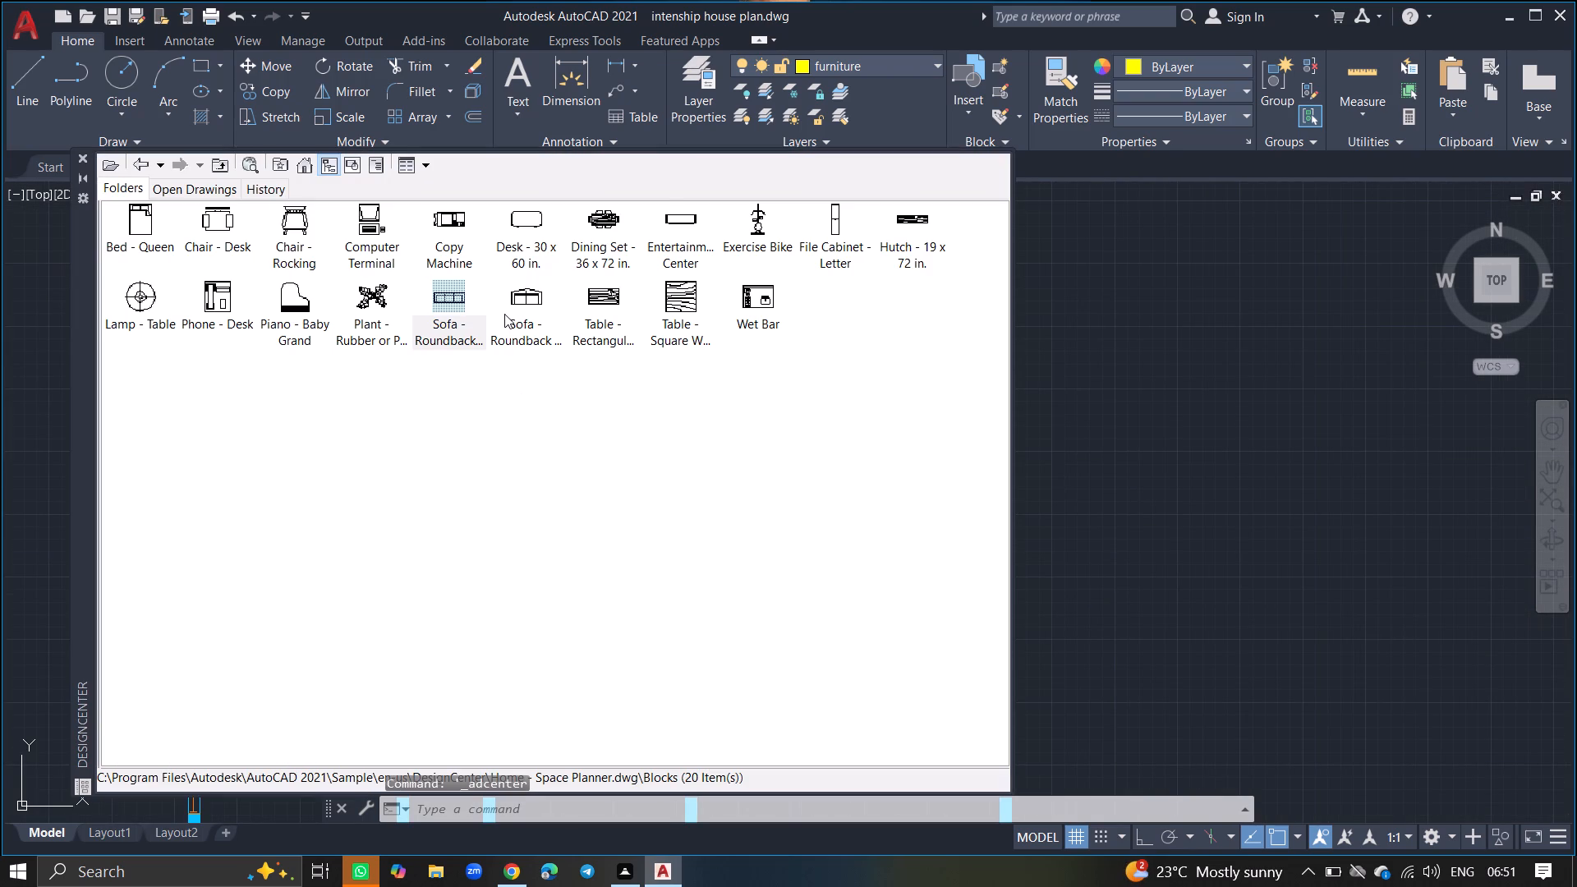
pyautogui.click(615, 231)
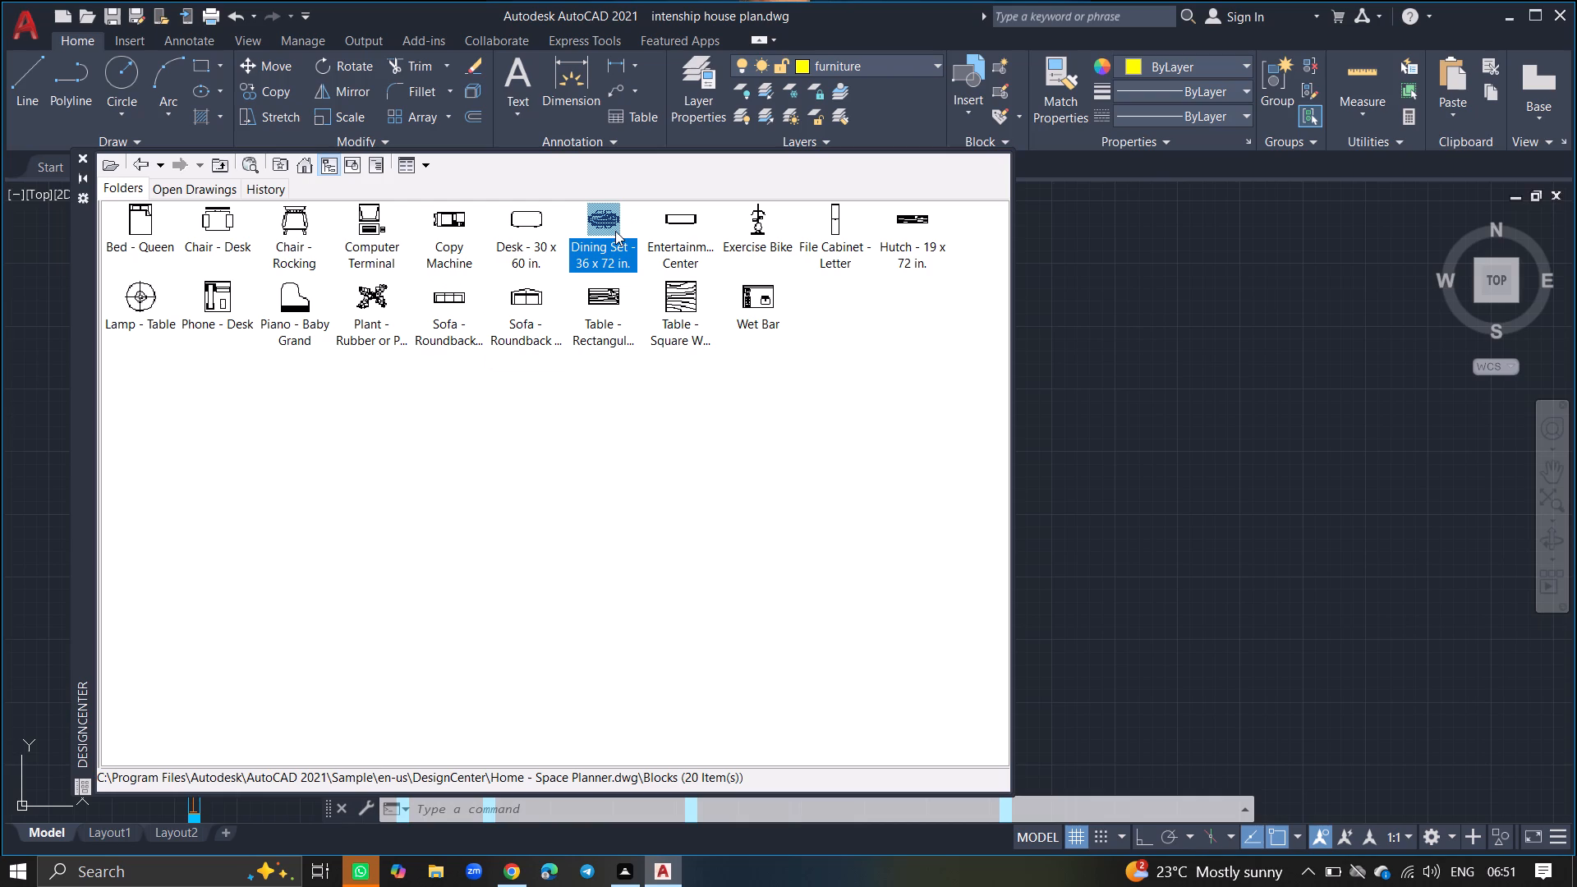
pyautogui.moveTo(615, 231); pyautogui.dragTo(1207, 379)
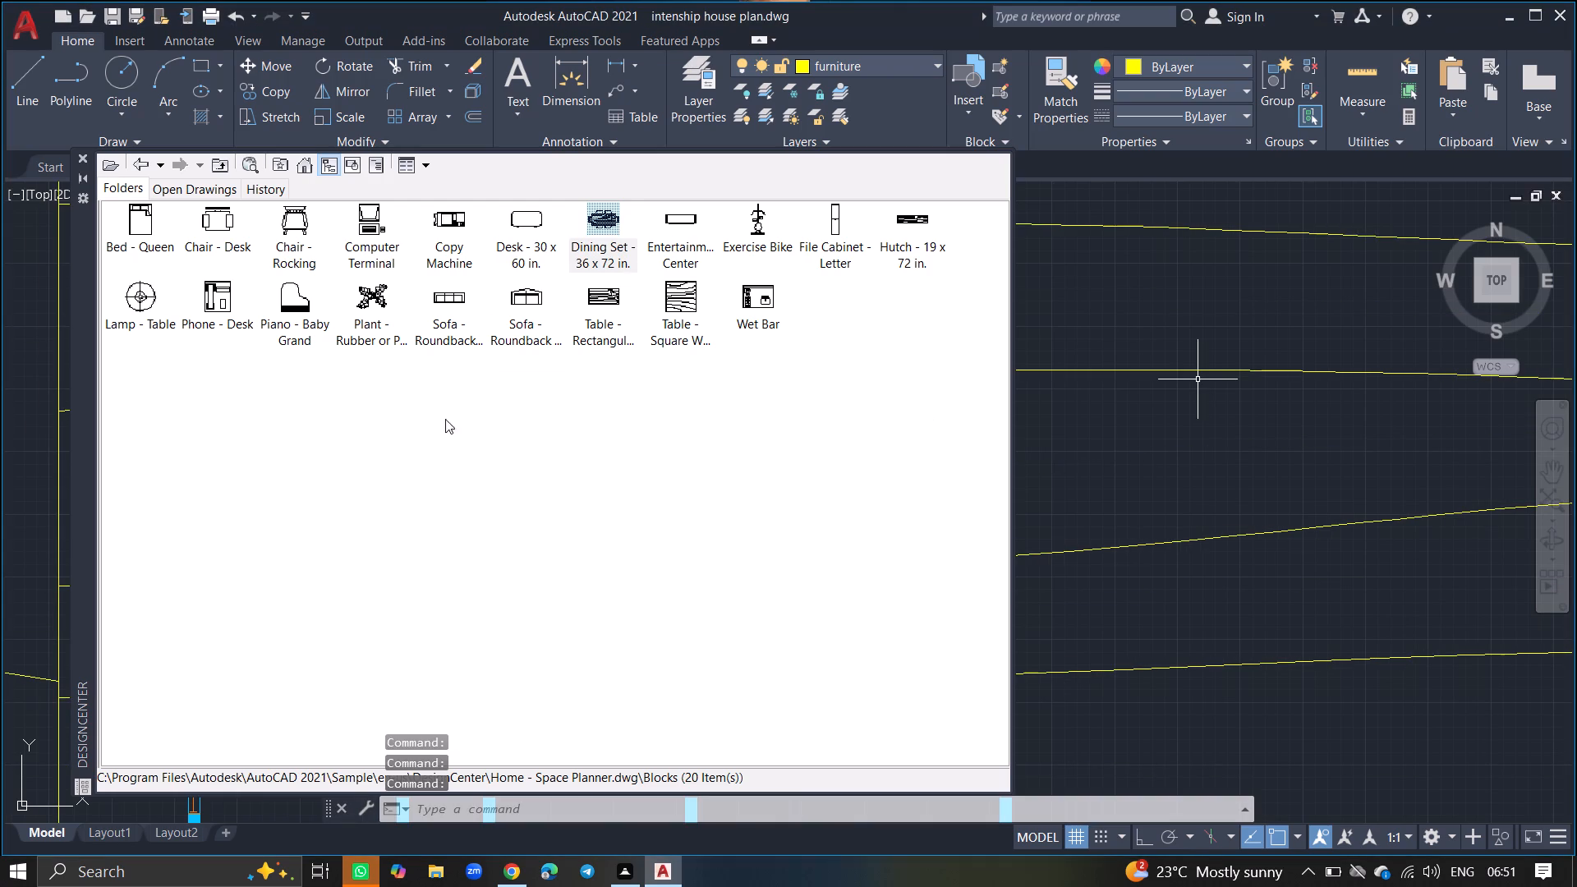
pyautogui.click(81, 152)
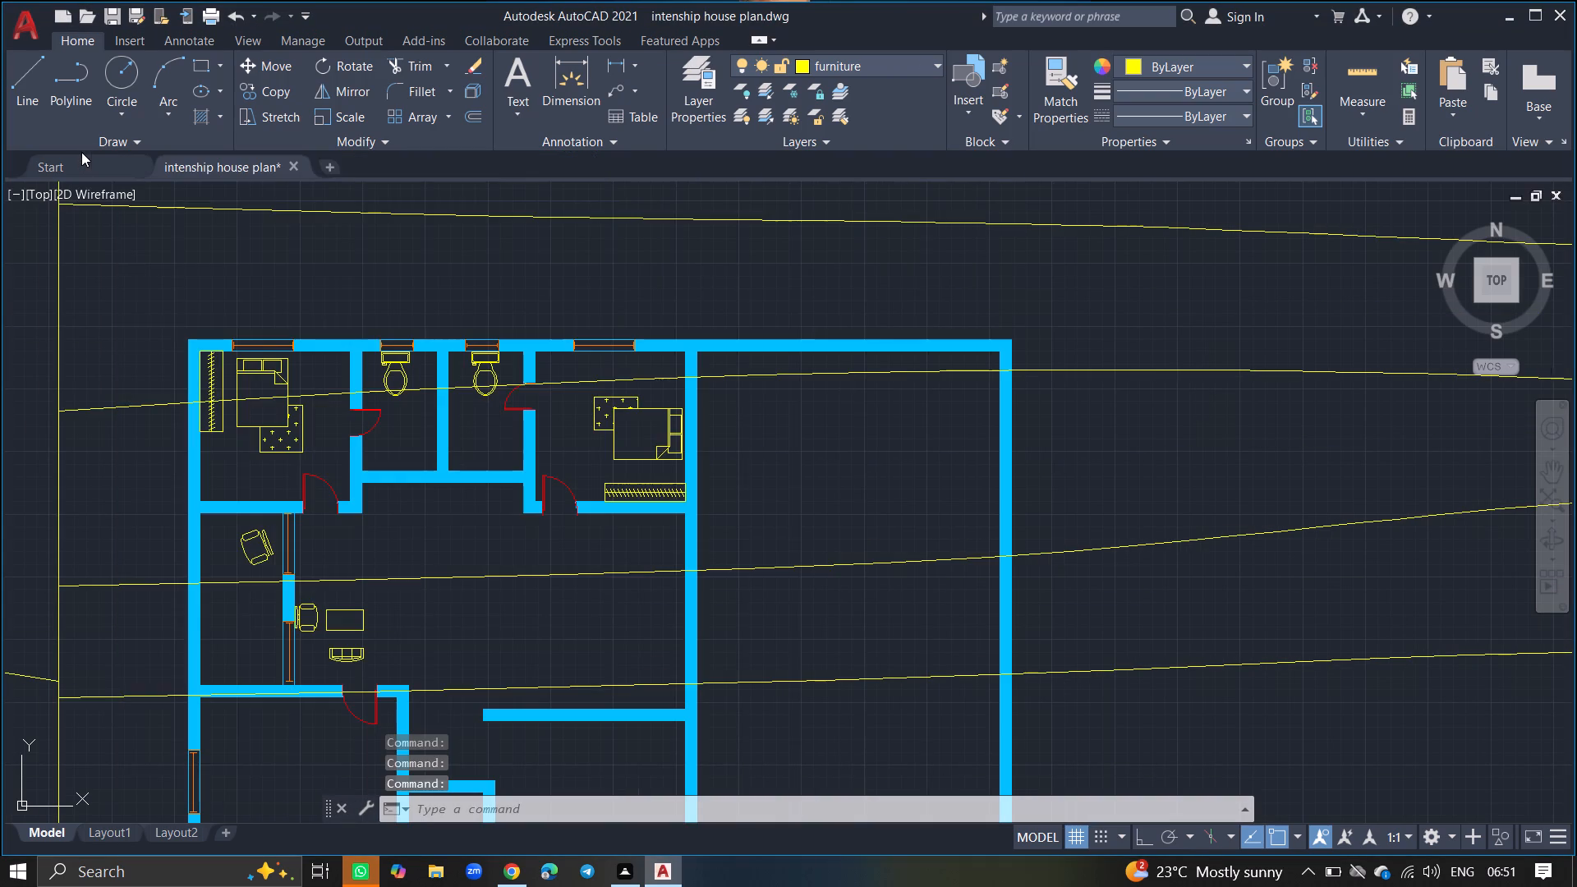
# Scale the oversized dining set down freehand to roughly twice the rectangular table's length, using a base point on its tabletop northeast of the house.
pyautogui.keyDown('ctrl'); pyautogui.scroll(-5, 201, 371); pyautogui.keyUp('ctrl')
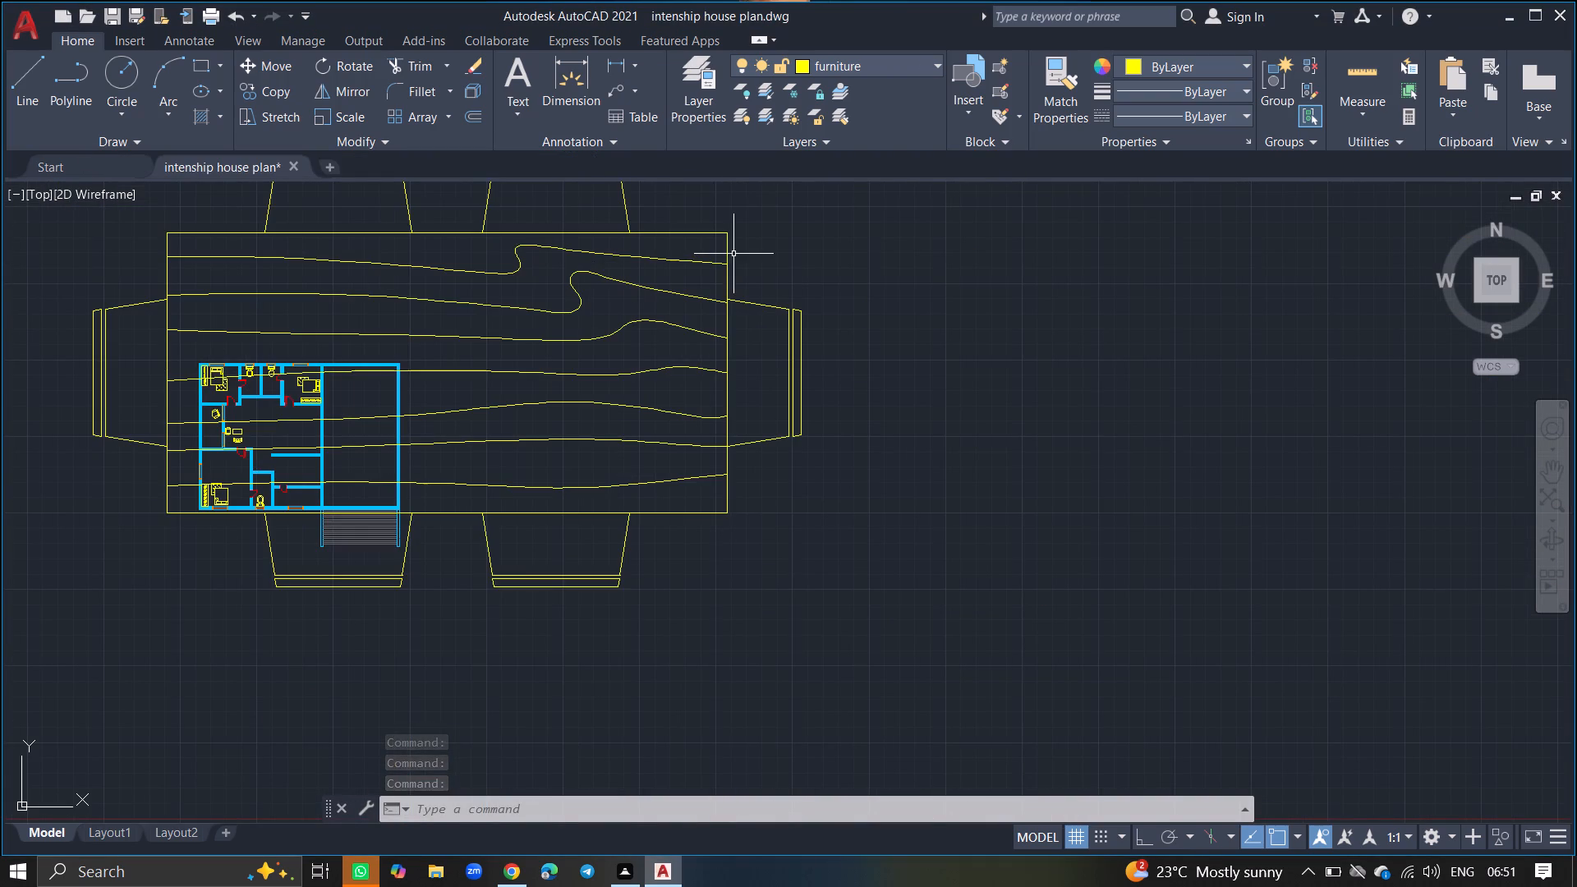
pyautogui.click(739, 252)
pyautogui.click(606, 462)
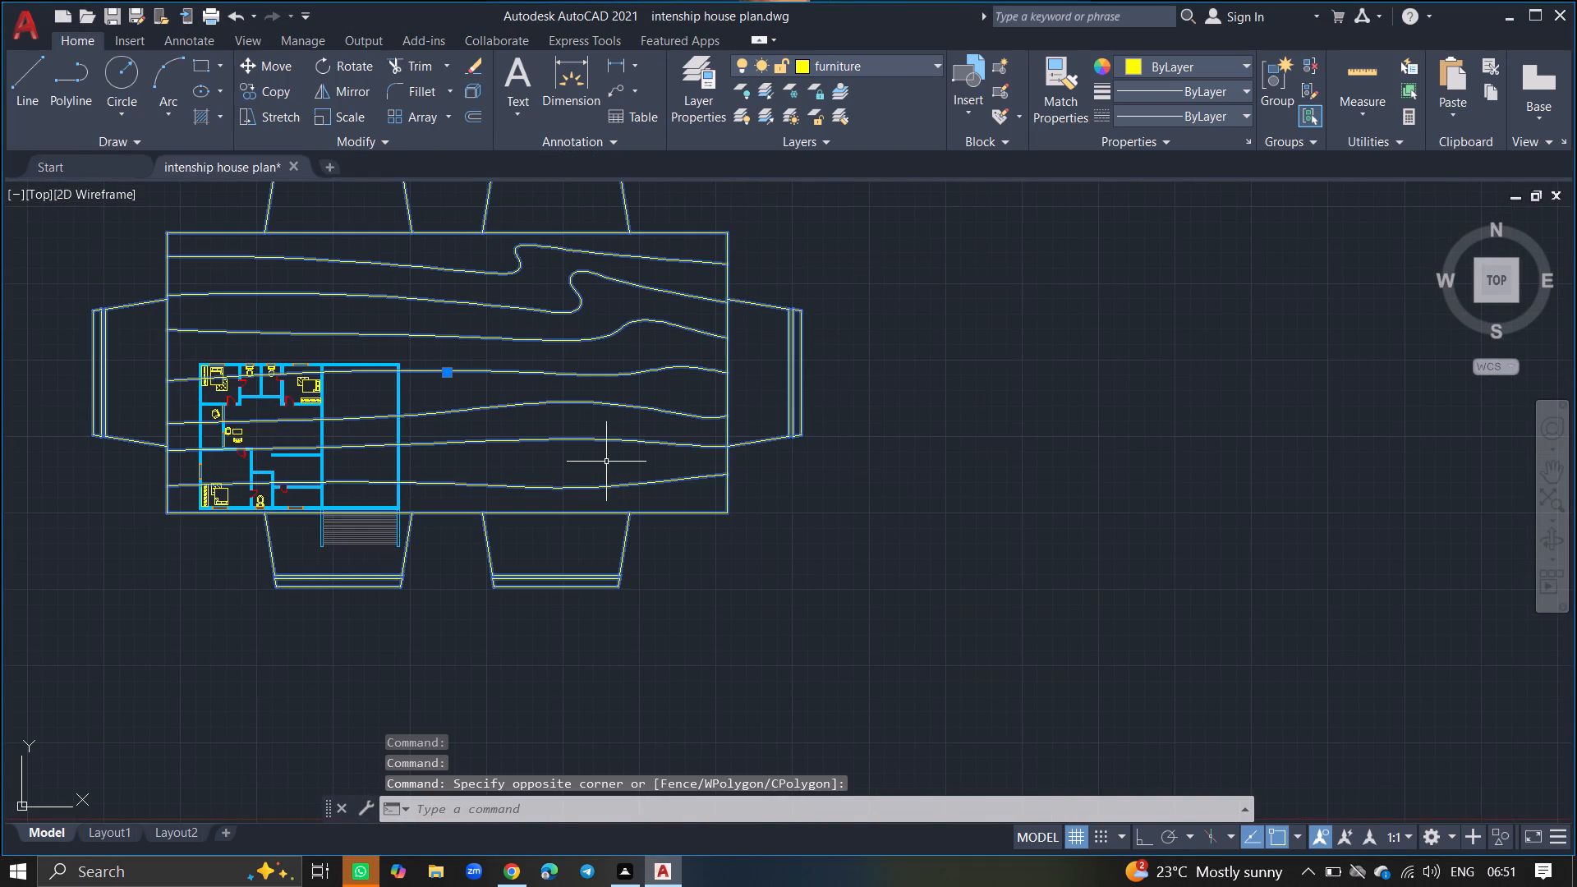
pyautogui.write('sc')
pyautogui.press('Return')
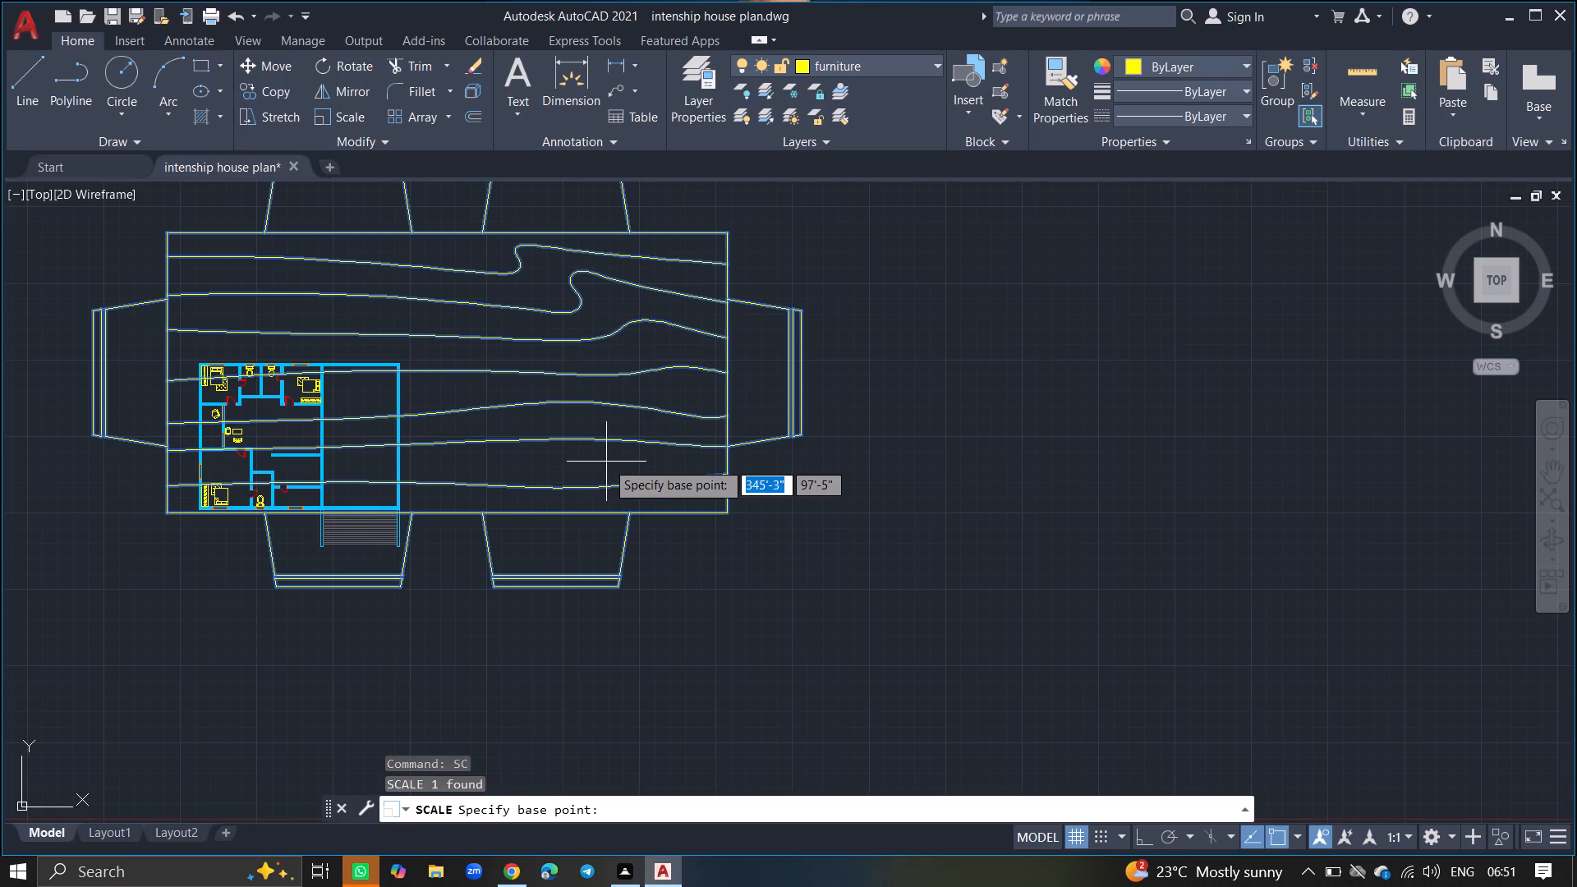
pyautogui.click(439, 338)
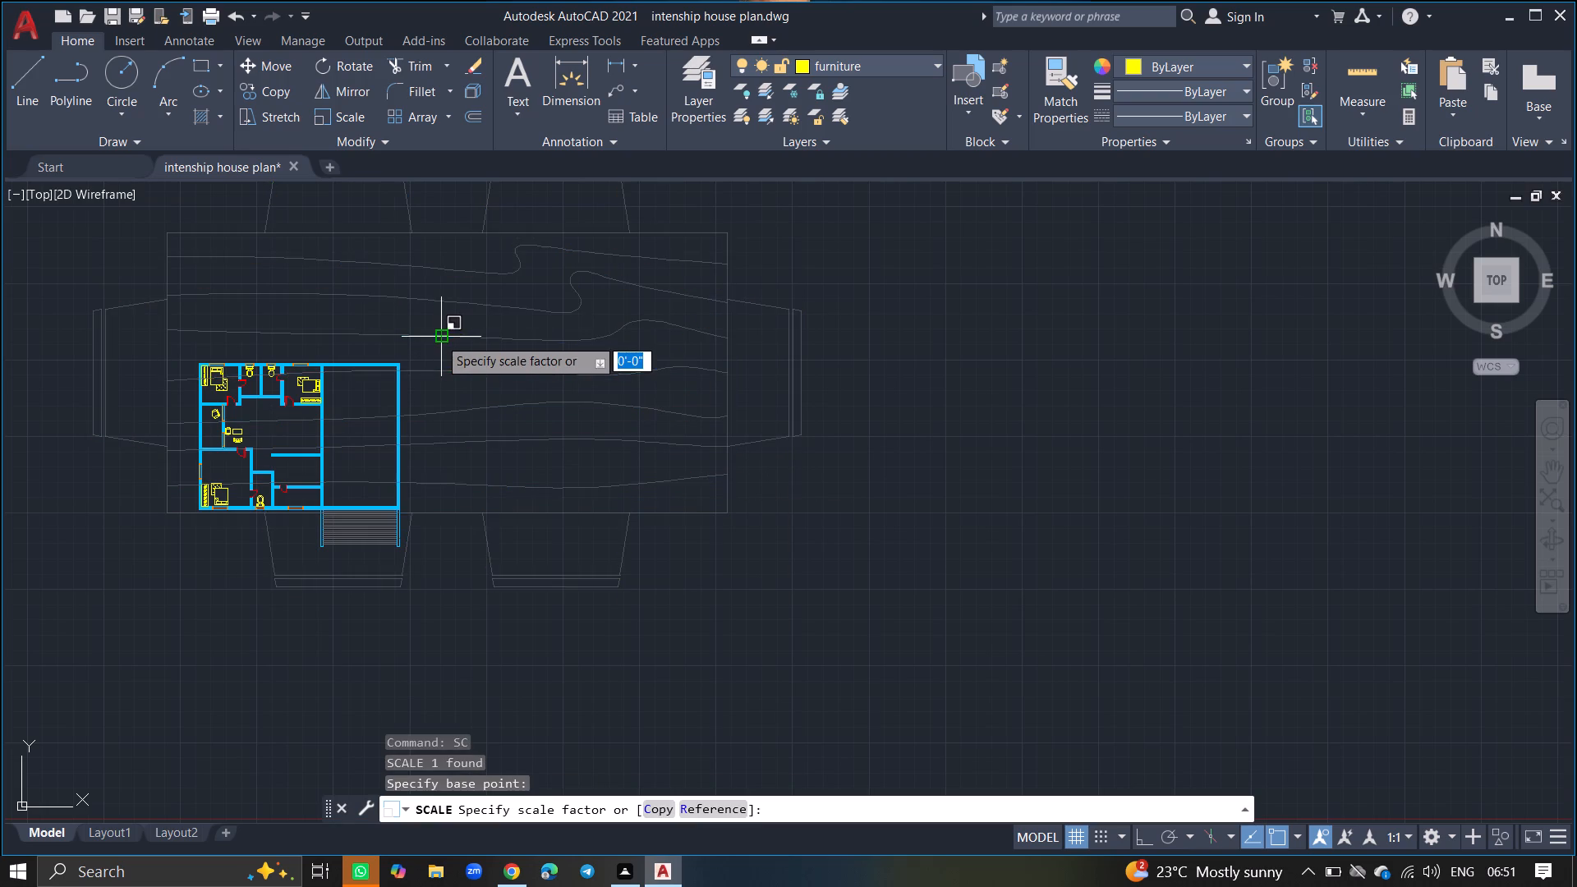
pyautogui.keyDown('ctrl'); pyautogui.scroll(4, 451, 310); pyautogui.keyUp('ctrl')
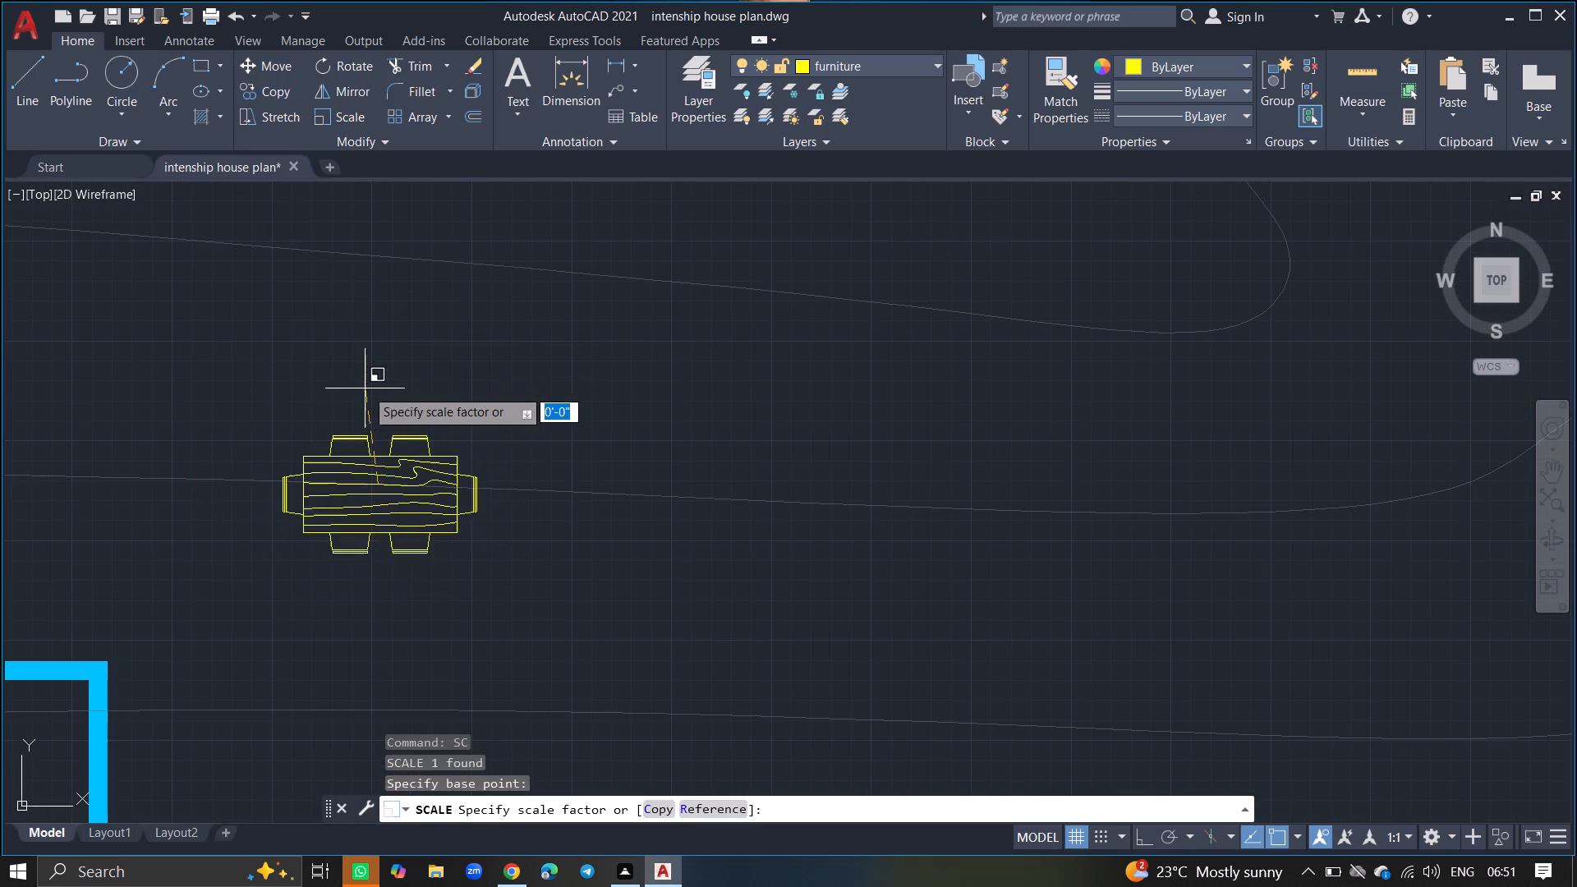
pyautogui.click(387, 421)
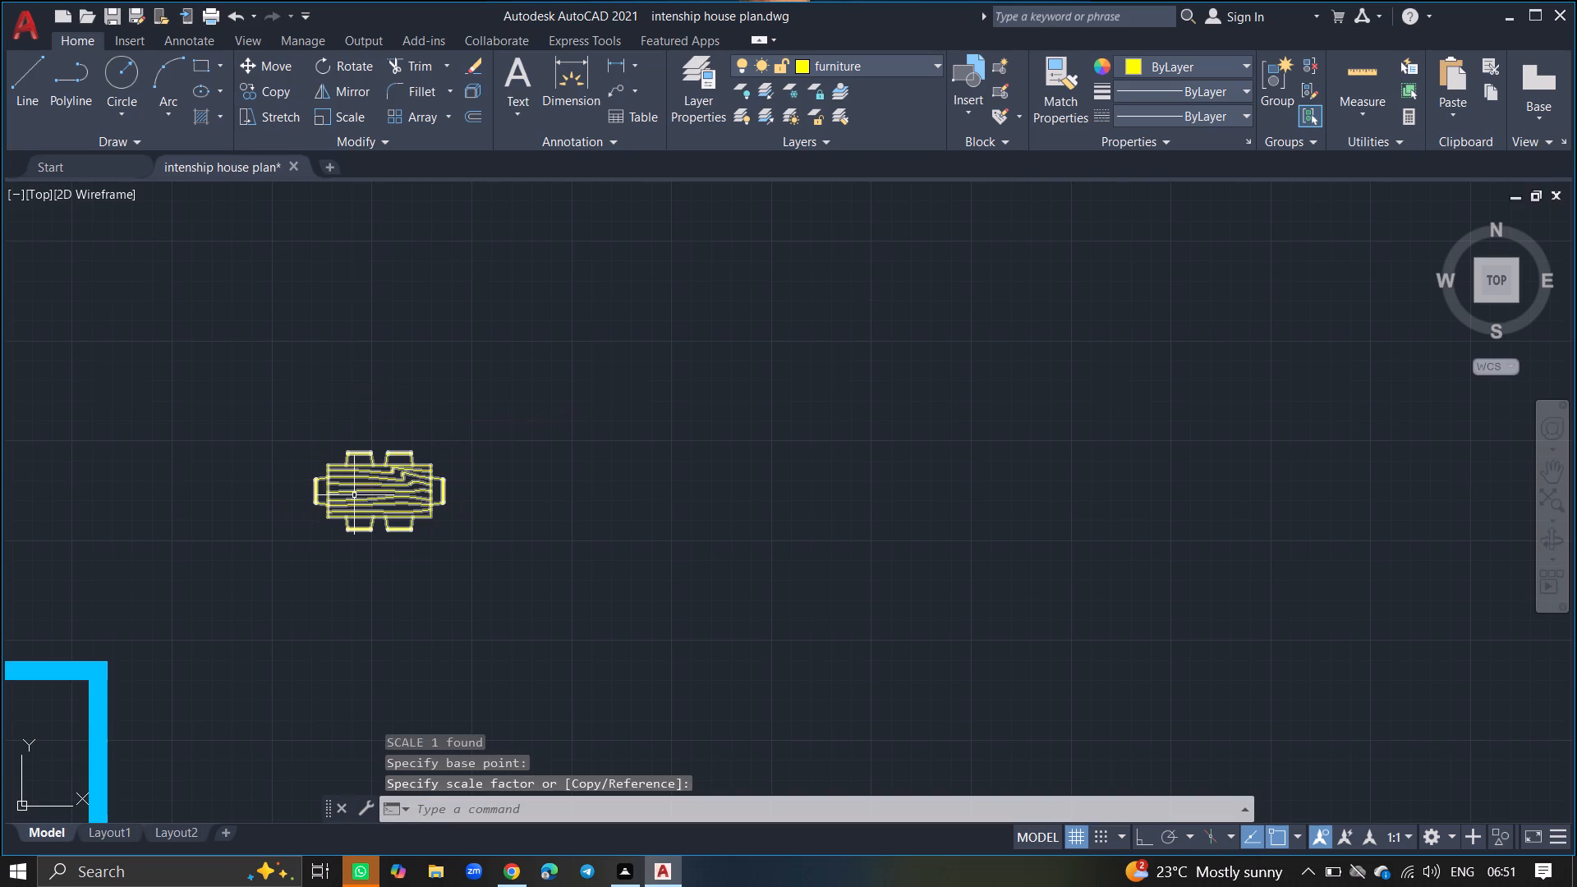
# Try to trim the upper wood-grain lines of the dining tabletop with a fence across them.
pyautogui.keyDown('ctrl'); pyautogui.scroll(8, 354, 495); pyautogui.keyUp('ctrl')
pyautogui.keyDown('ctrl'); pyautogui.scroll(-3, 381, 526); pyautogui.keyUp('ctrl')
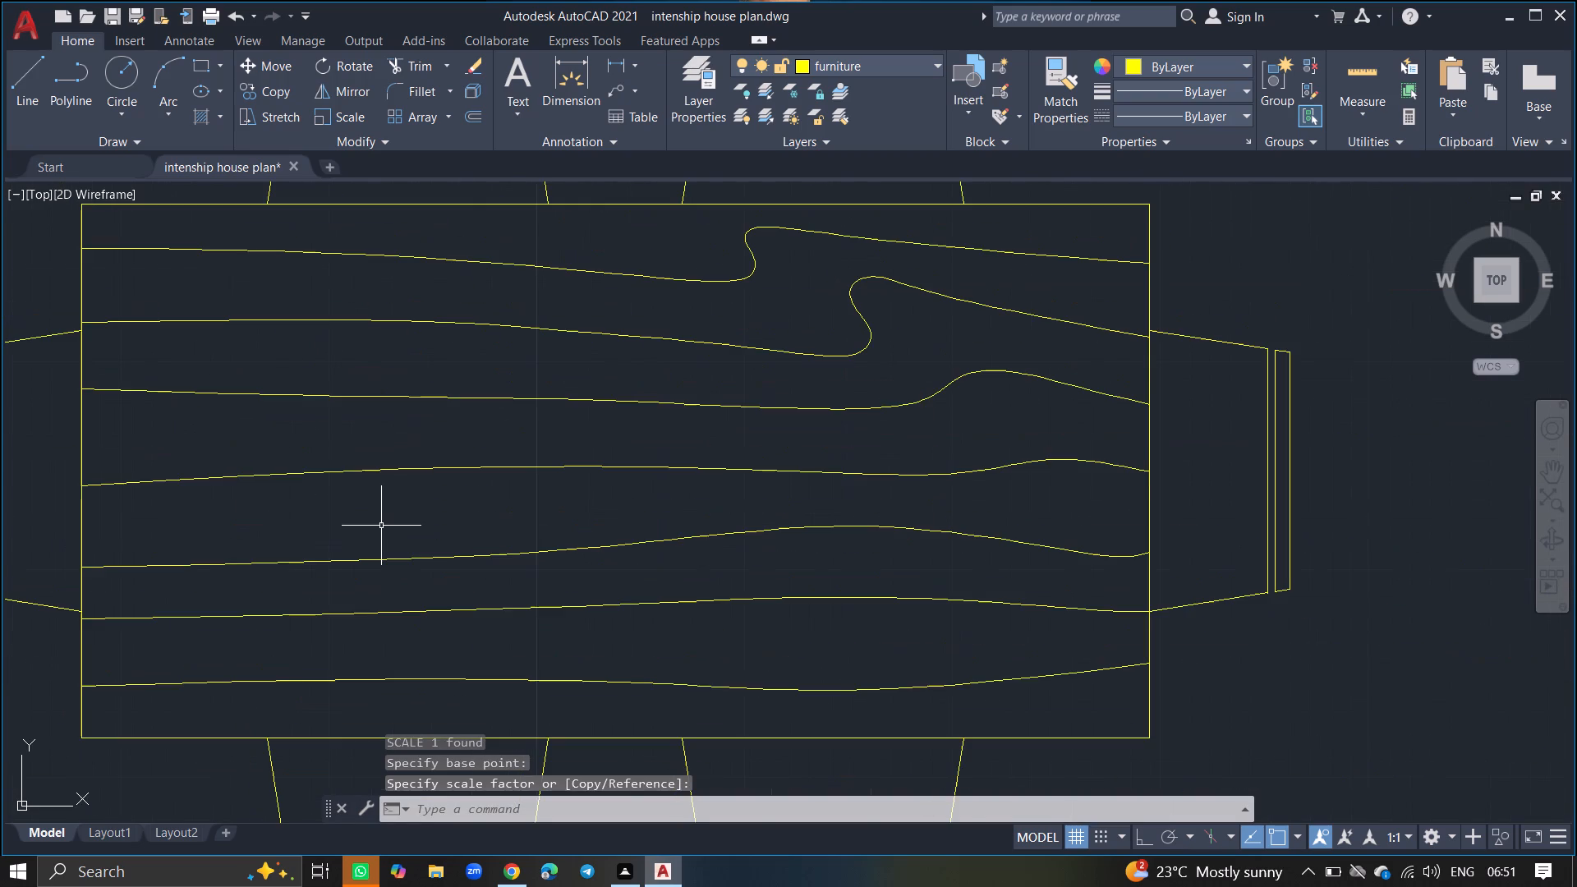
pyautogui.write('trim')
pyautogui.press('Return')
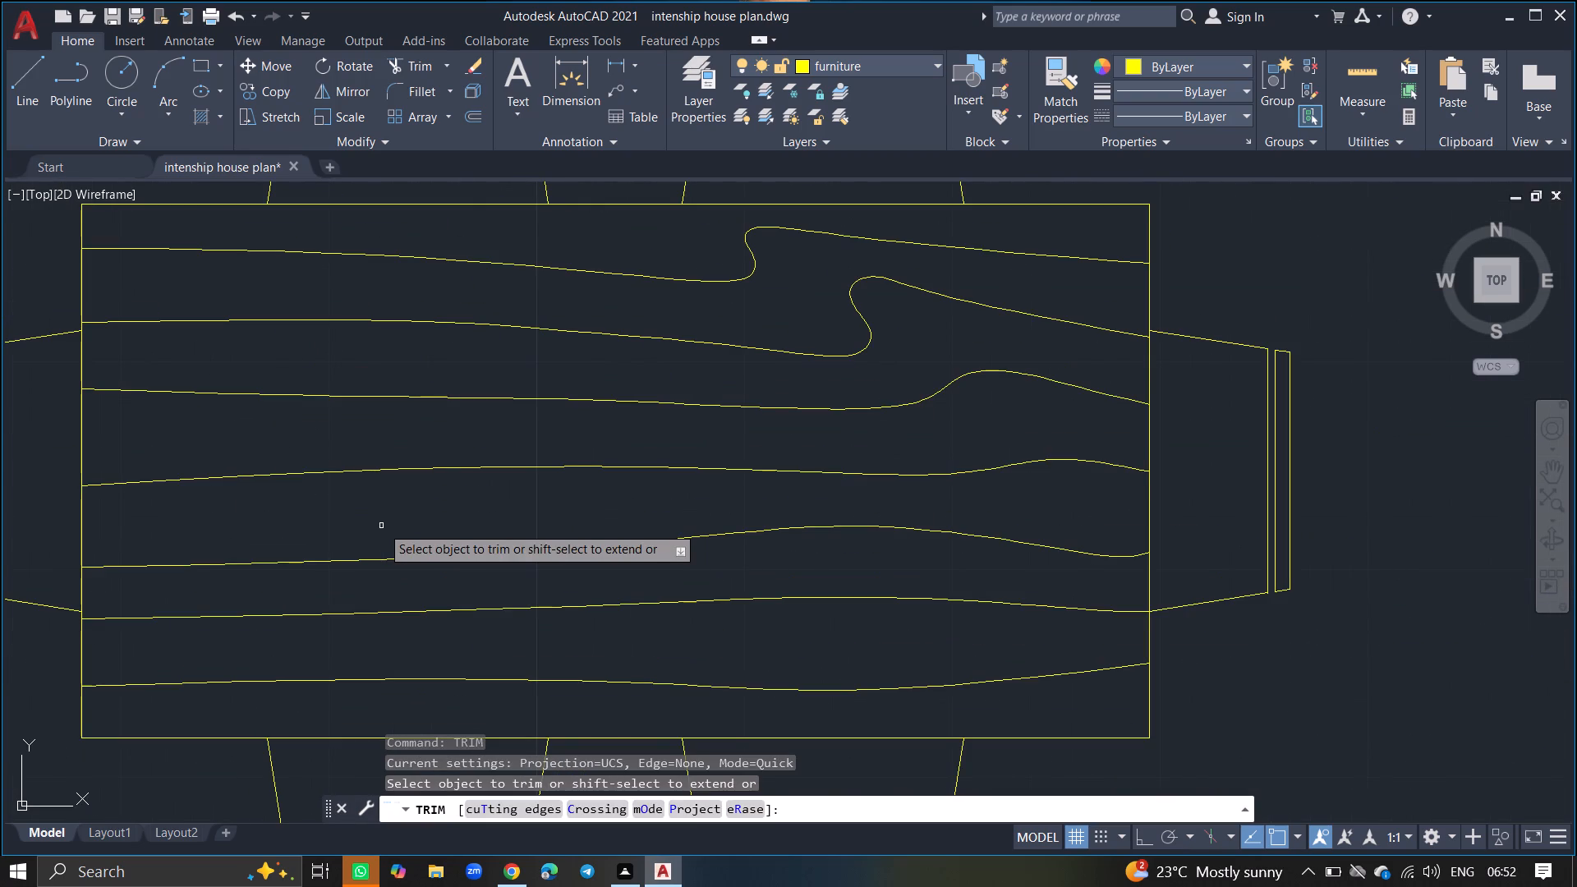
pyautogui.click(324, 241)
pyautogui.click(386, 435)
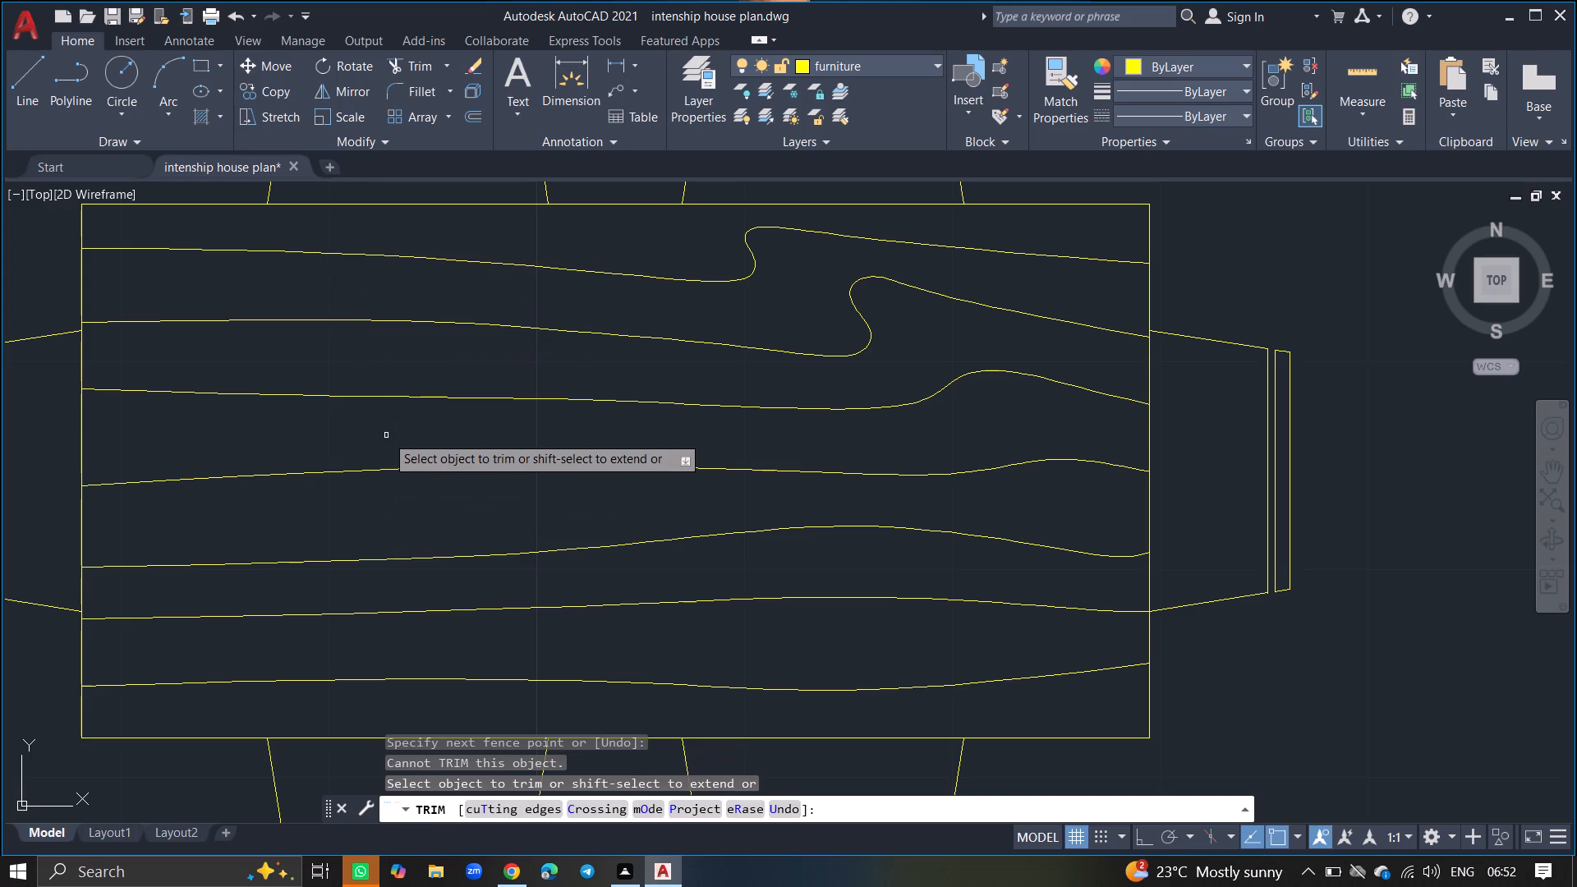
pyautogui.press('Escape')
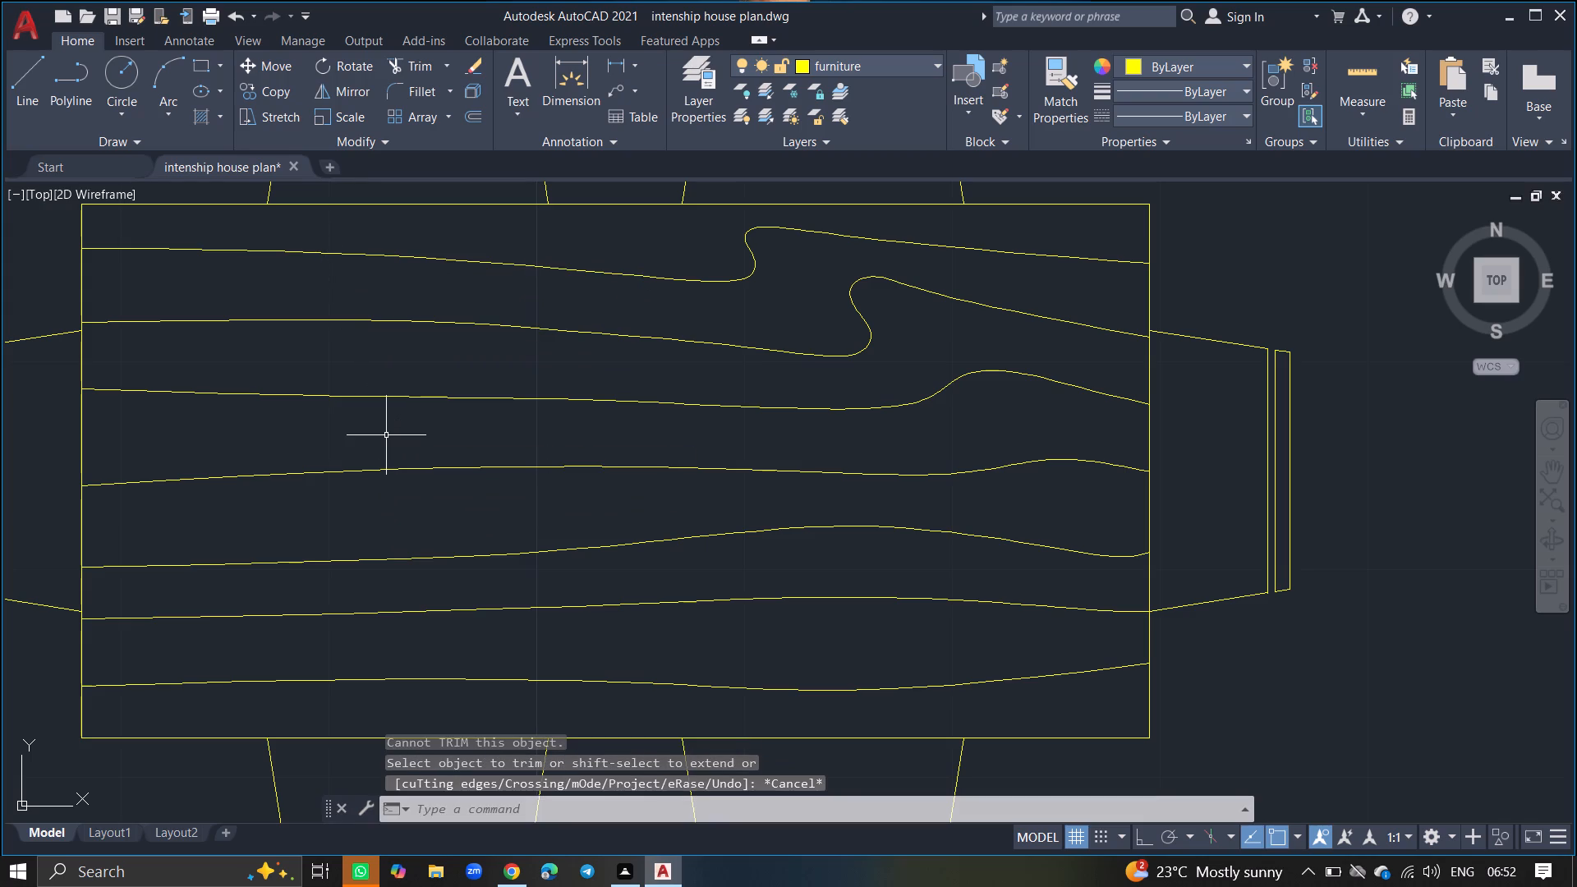
# Explode the dining set block into separate objects.
pyautogui.write('expl')
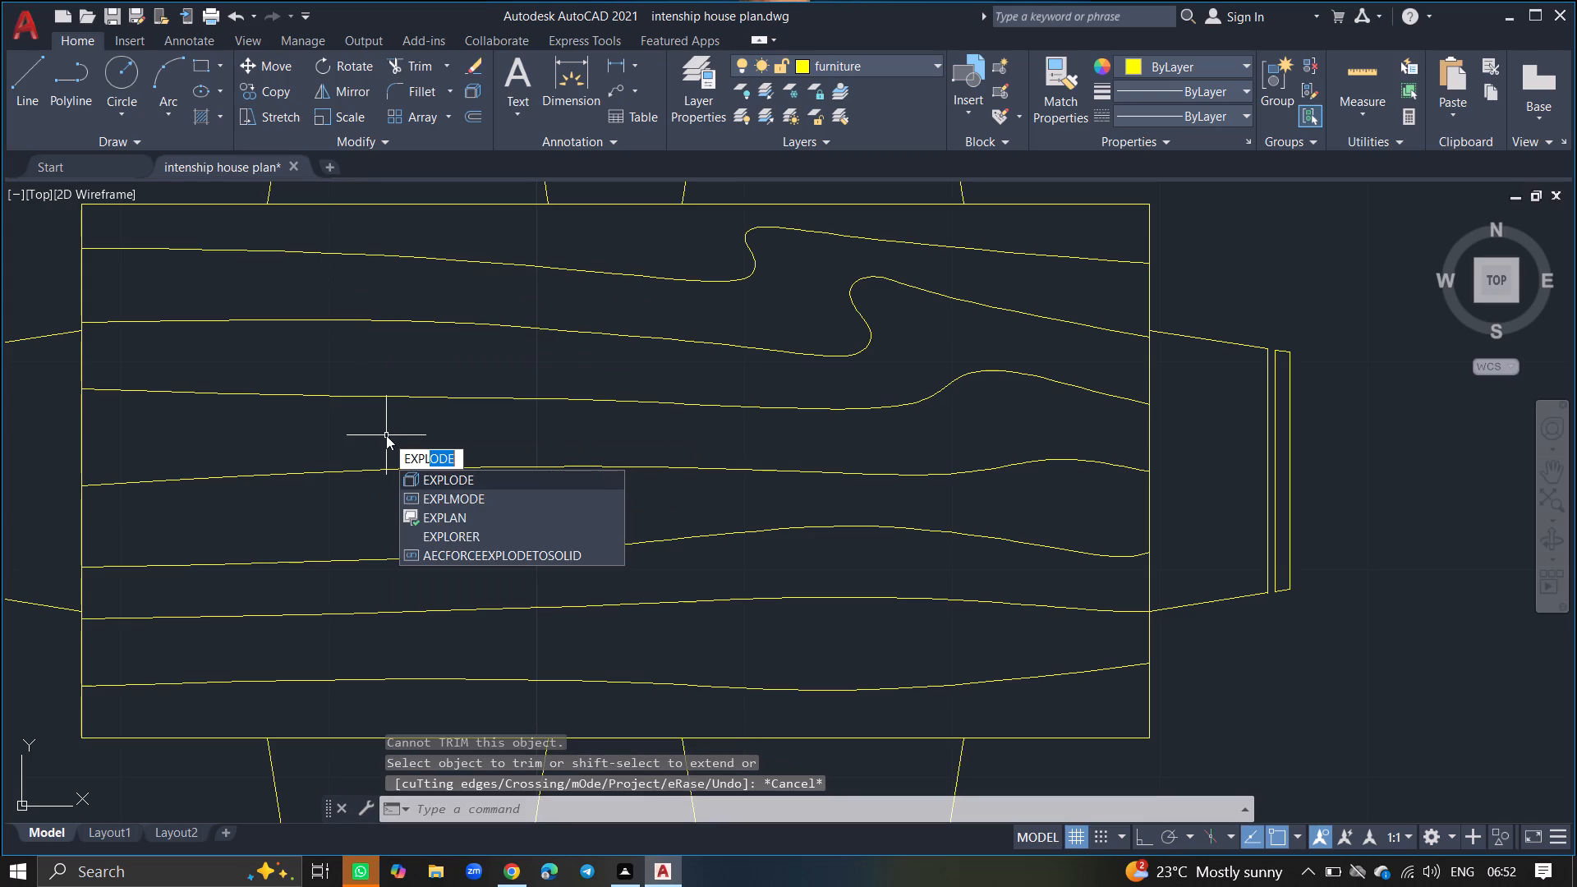
pyautogui.click(424, 482)
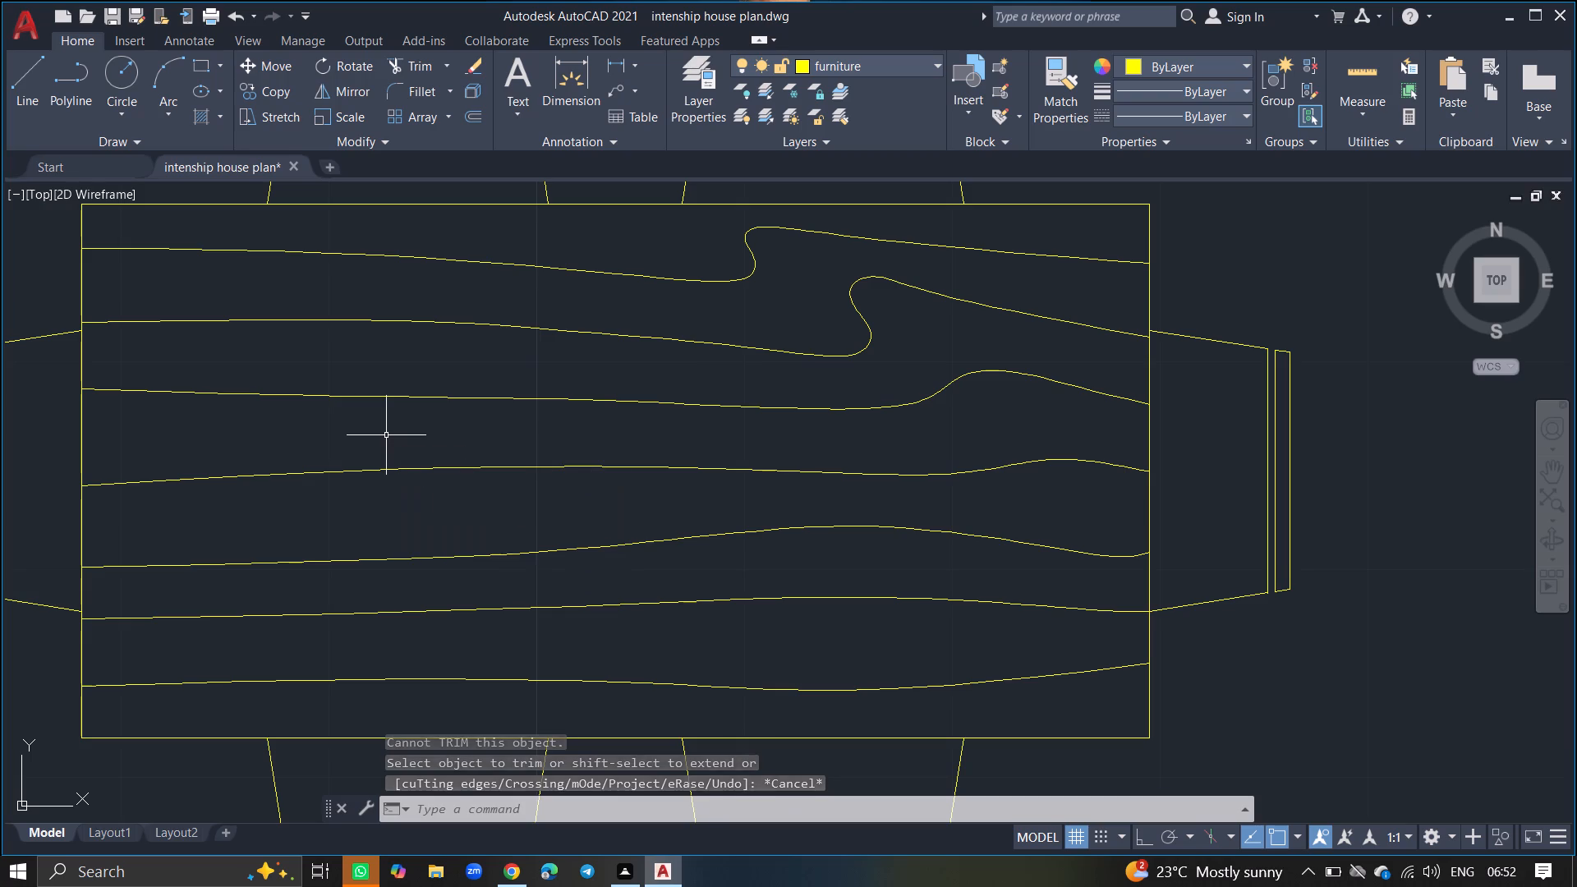
pyautogui.click(424, 469)
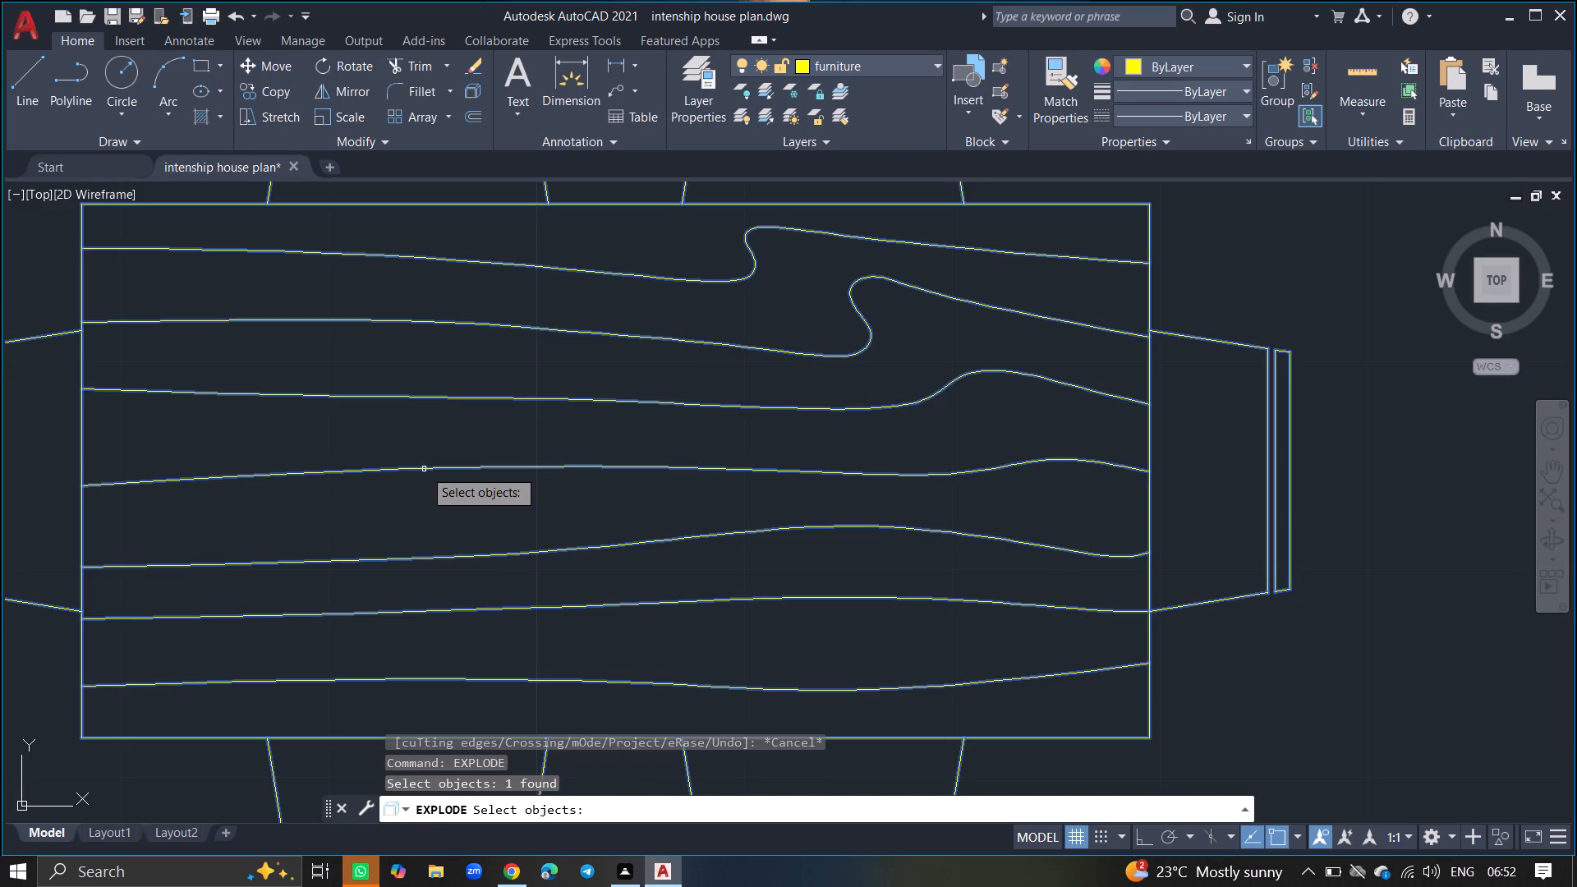
pyautogui.press('Return')
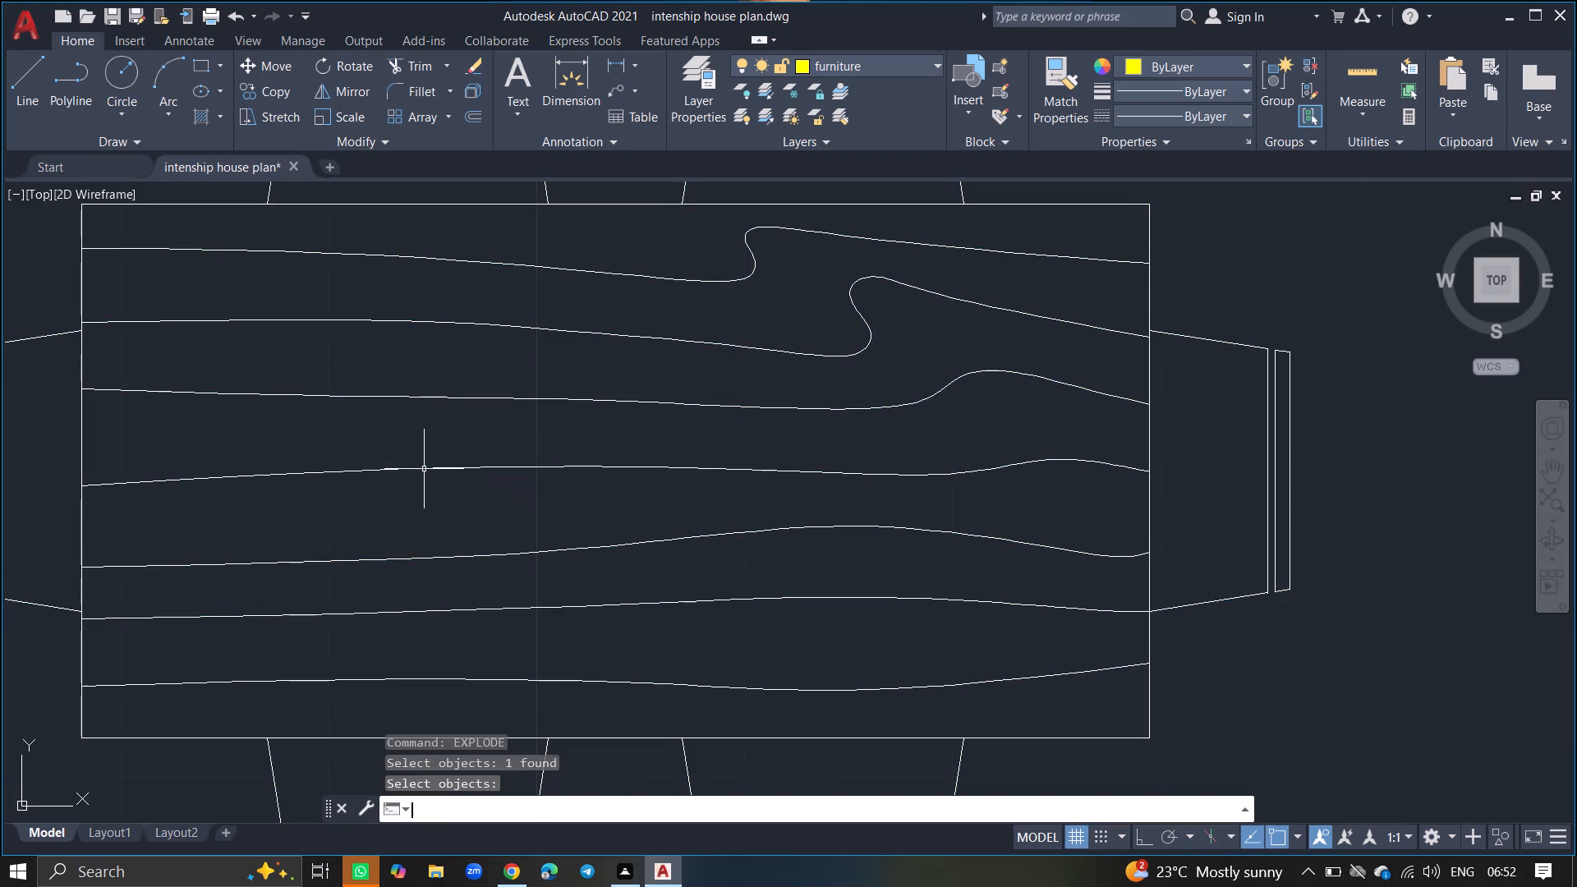
# Delete all seven wood-grain lines inside the exploded dining set's tabletop, keeping the table outline and chairs.
pyautogui.click(424, 469)
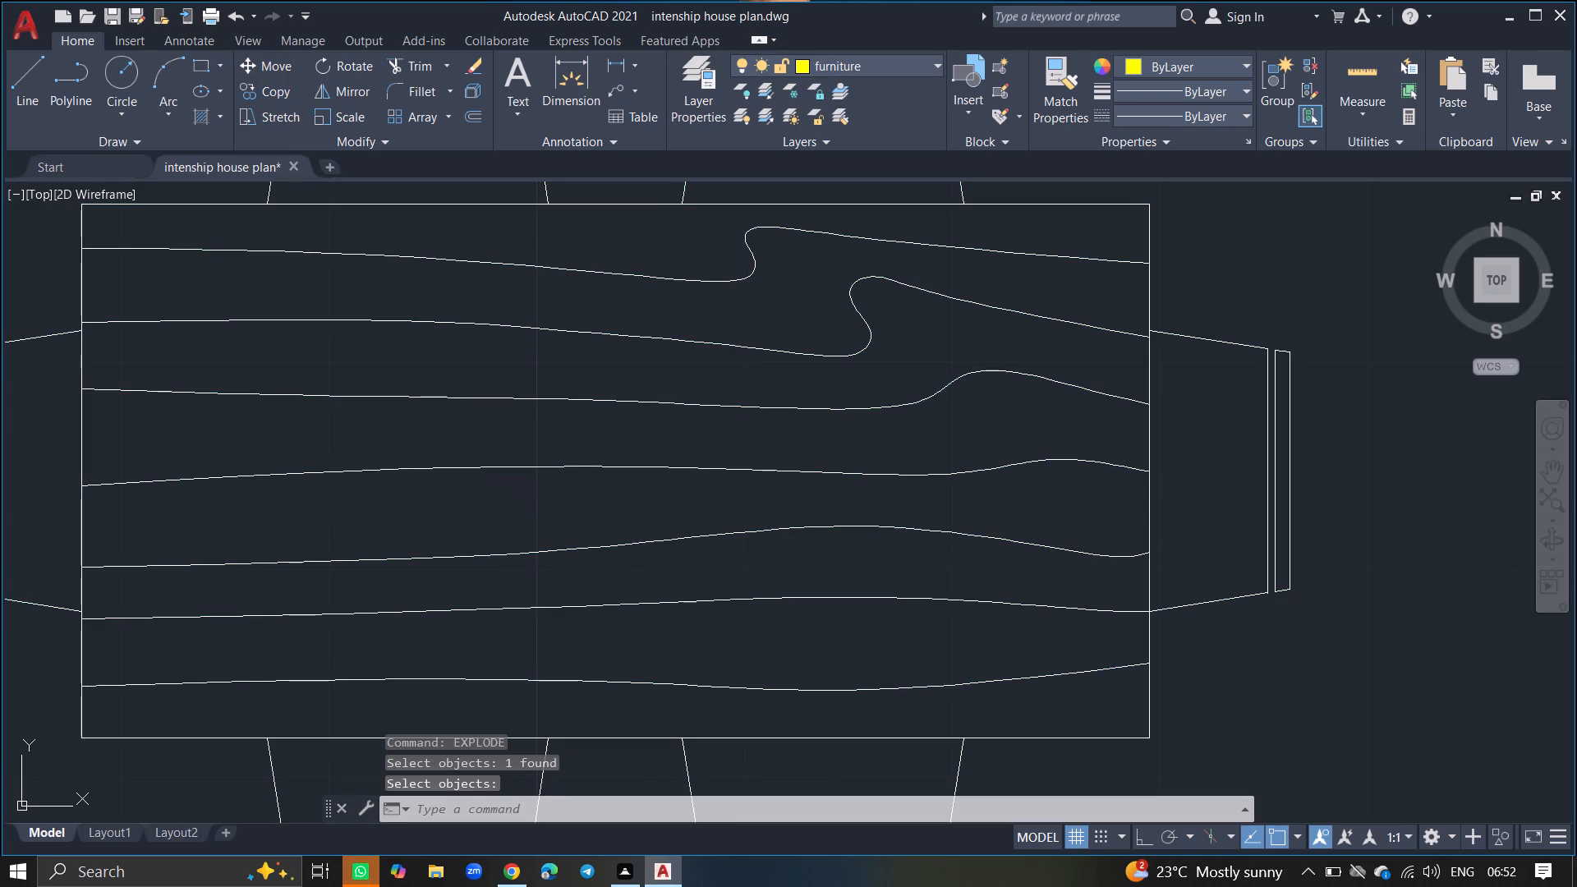
pyautogui.click(424, 469)
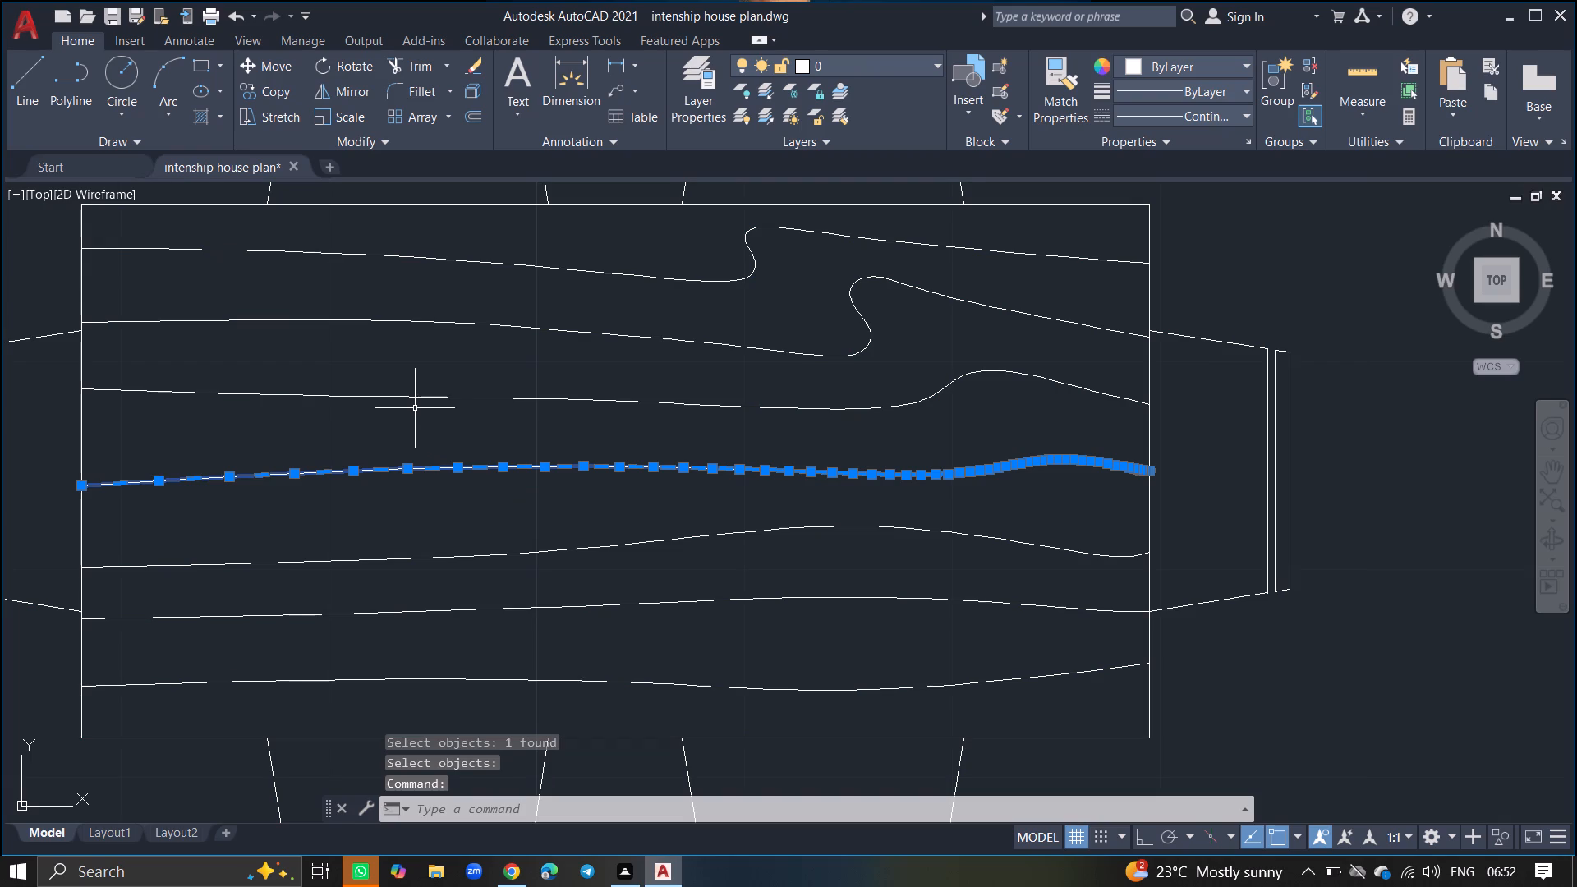
pyautogui.click(413, 398)
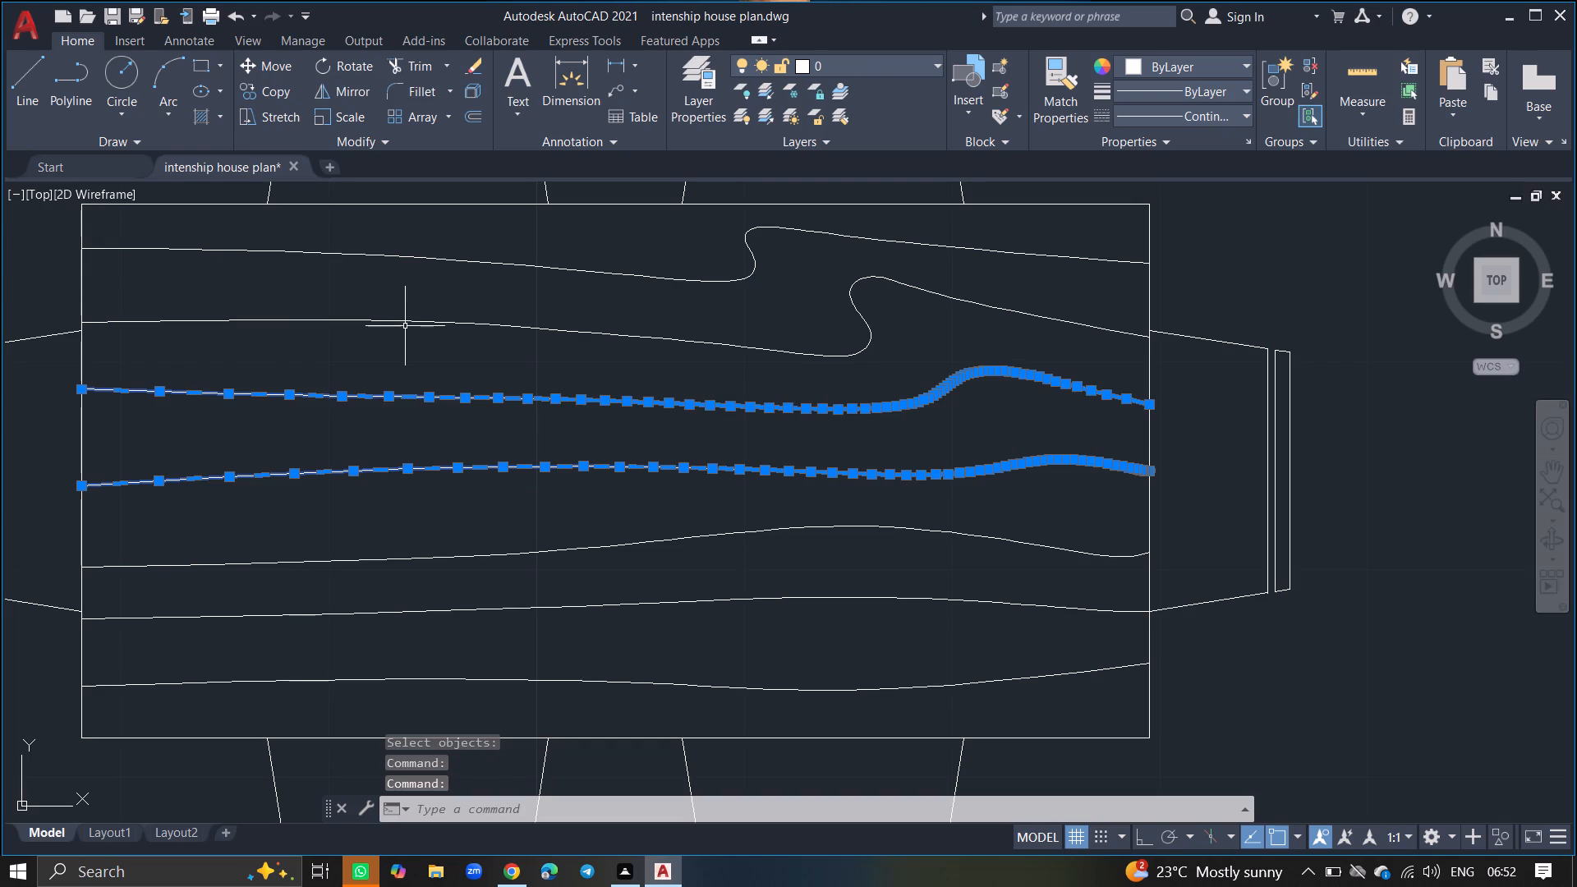
pyautogui.click(400, 318)
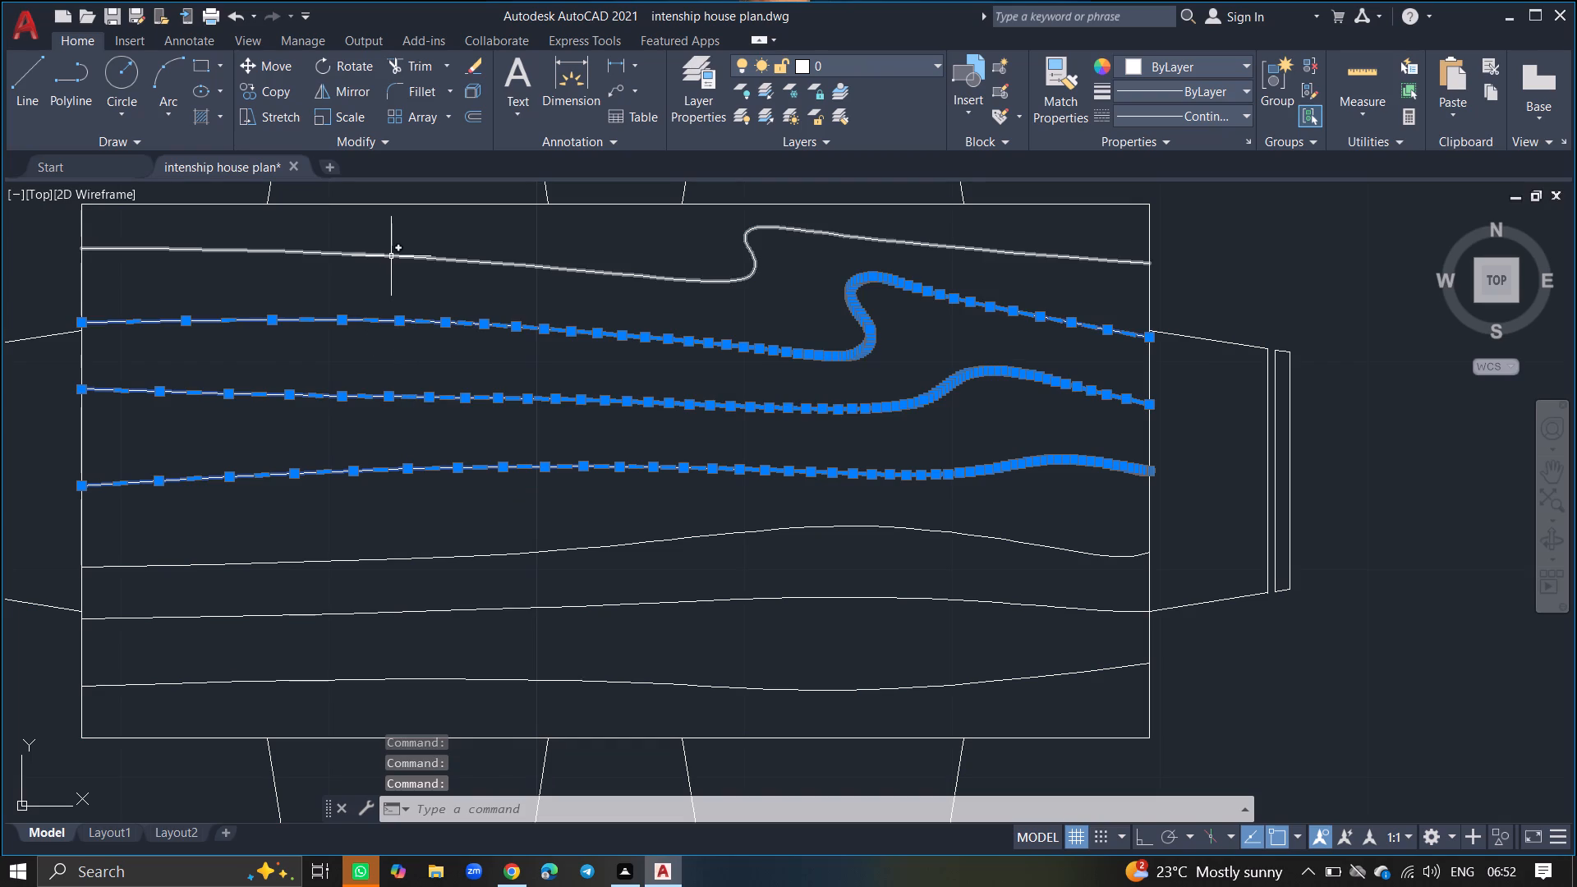
pyautogui.click(391, 256)
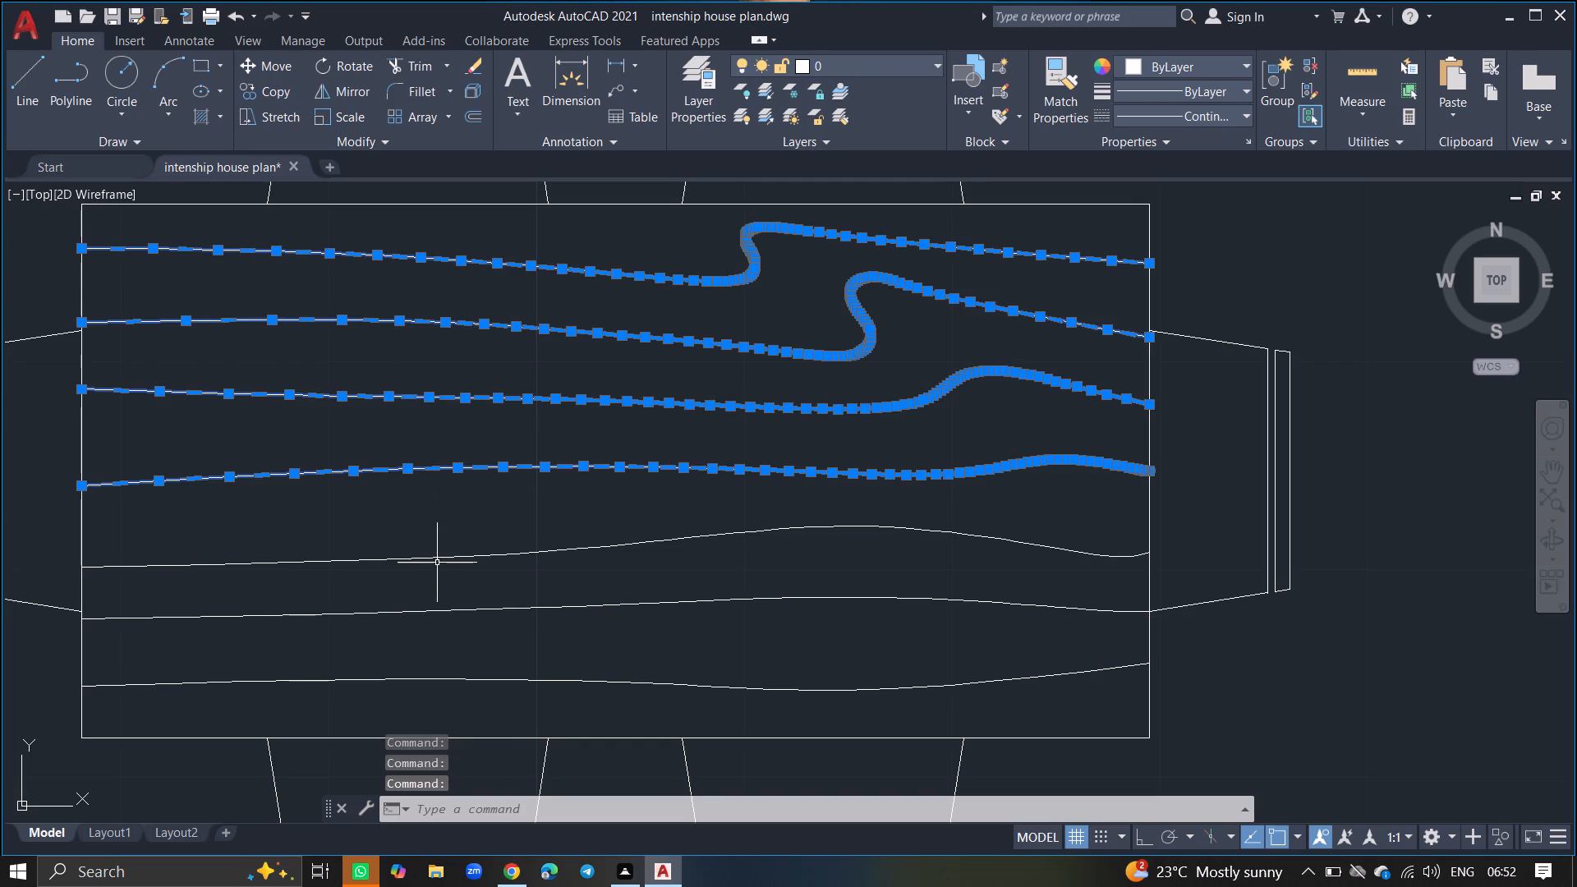
pyautogui.click(437, 563)
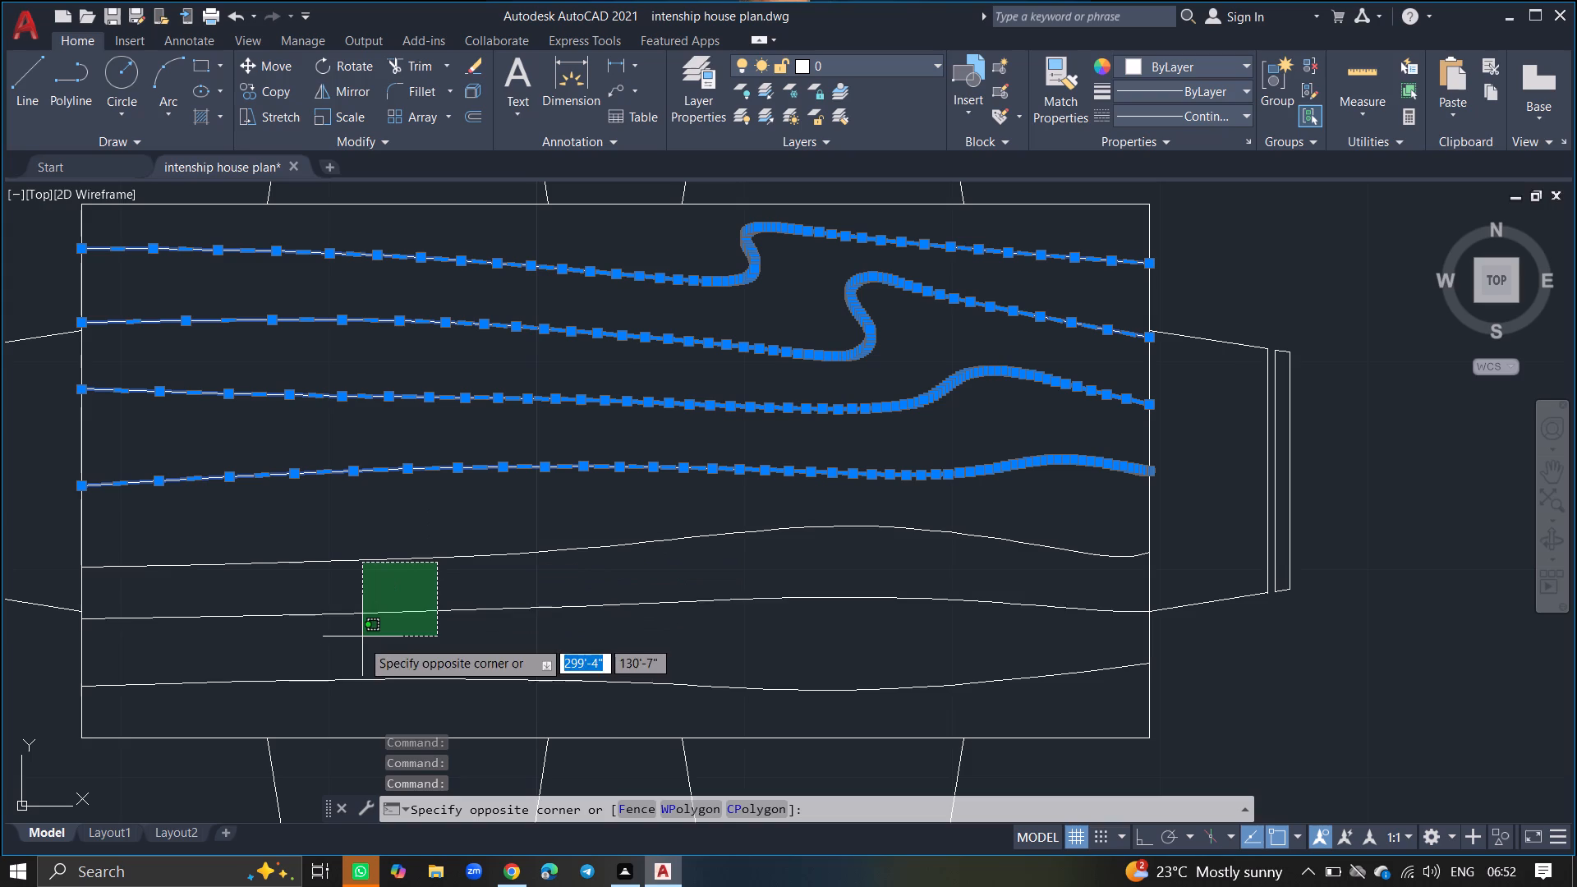
pyautogui.click(353, 727)
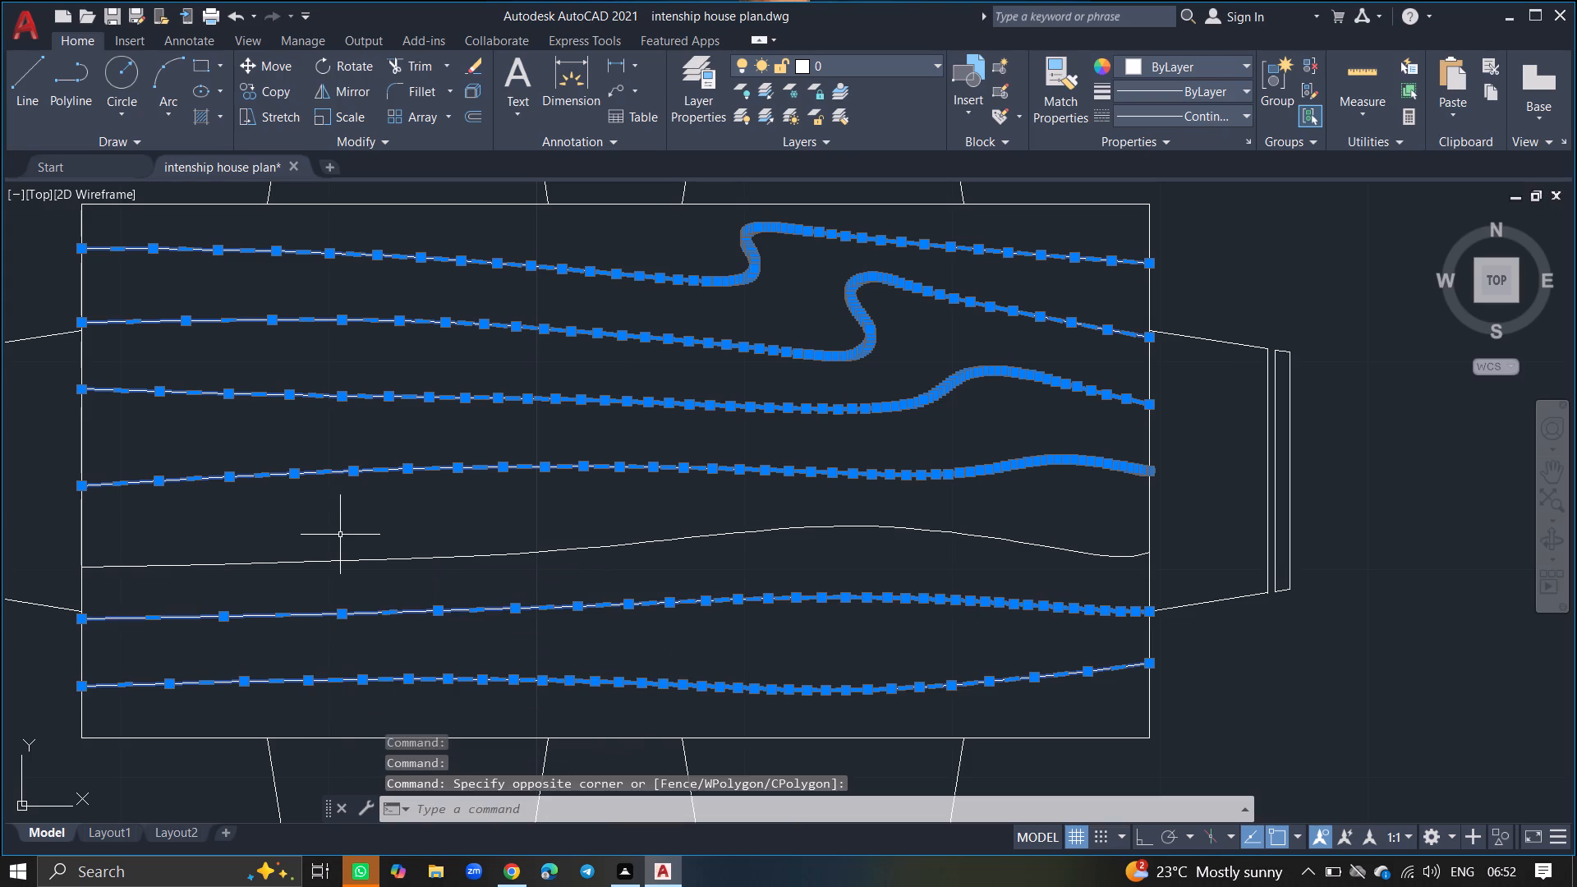
pyautogui.click(340, 534)
pyautogui.click(319, 623)
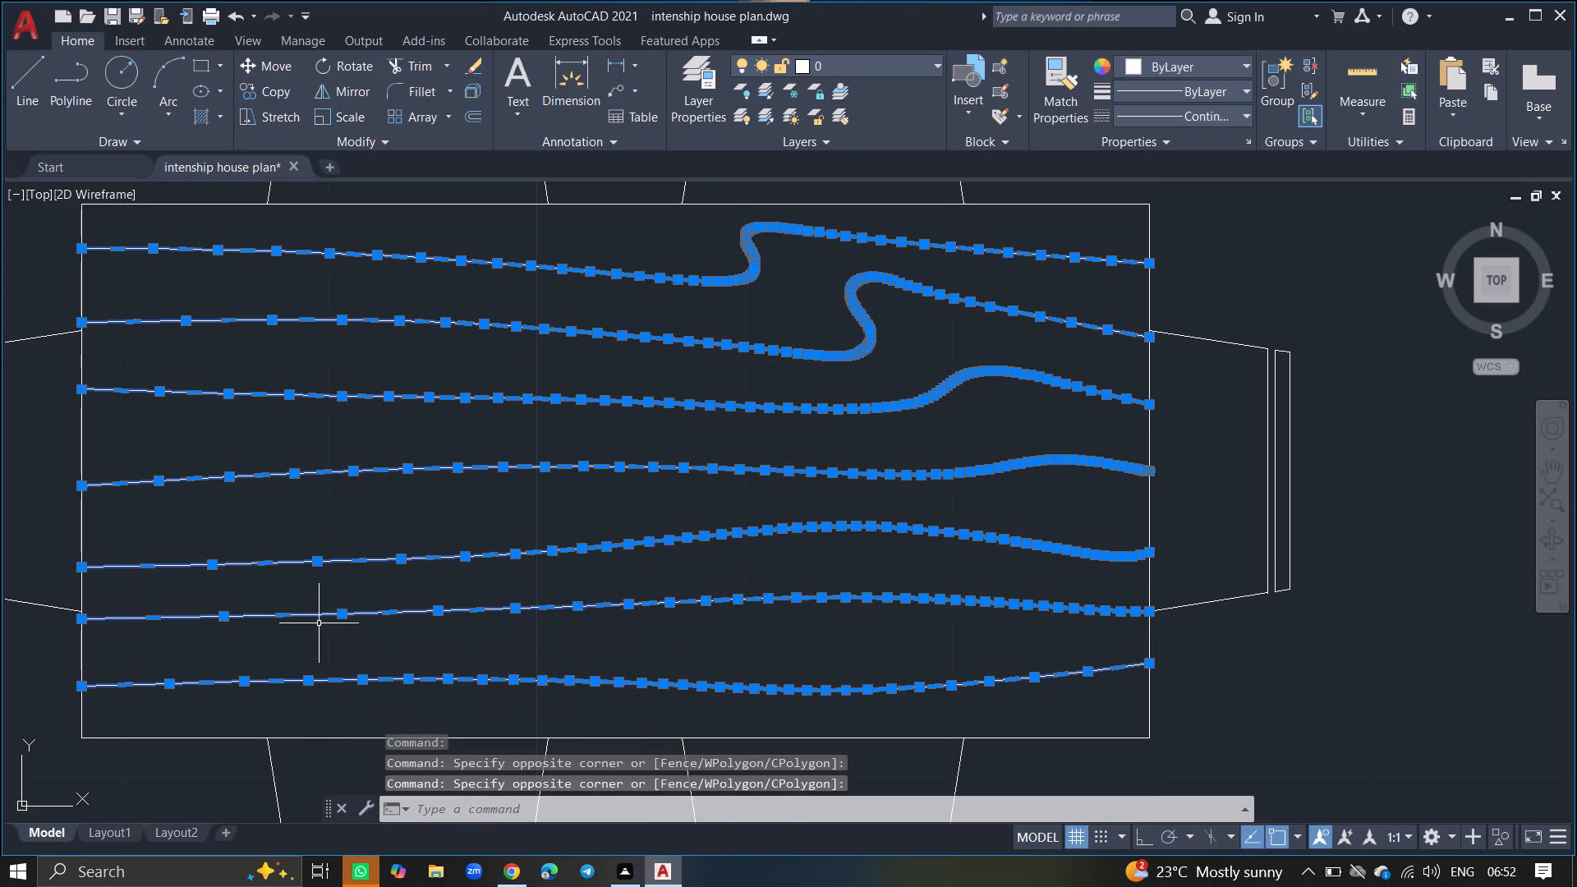
pyautogui.press('Delete')
# Assign the whole exploded dining set, table and chairs, to the furniture layer.
pyautogui.keyDown('ctrl'); pyautogui.scroll(-4, 319, 623); pyautogui.keyUp('ctrl')
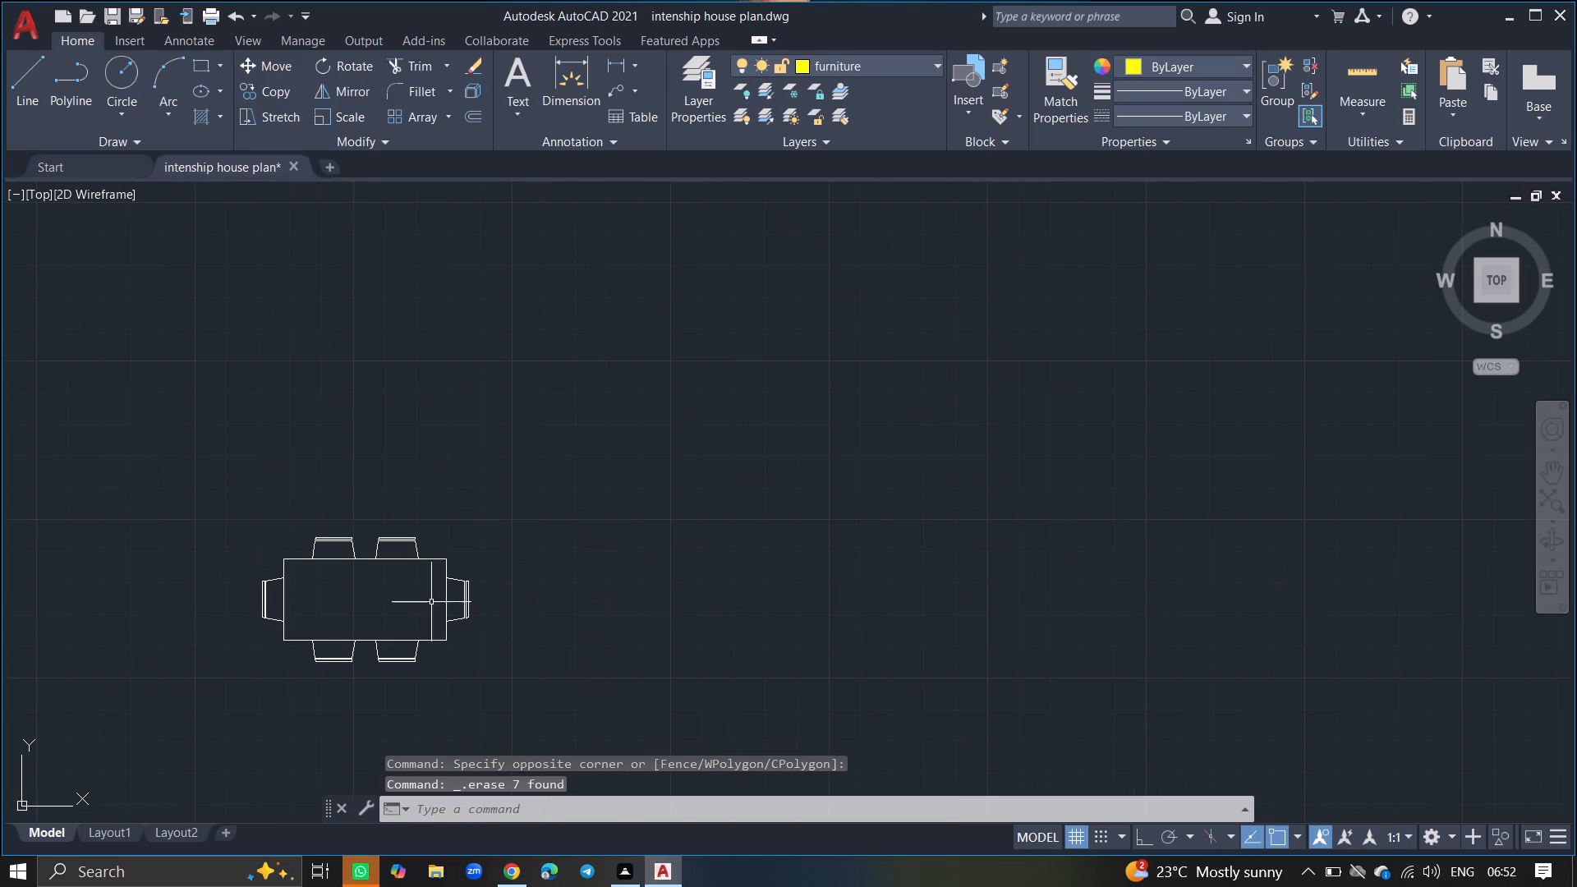
pyautogui.click(499, 500)
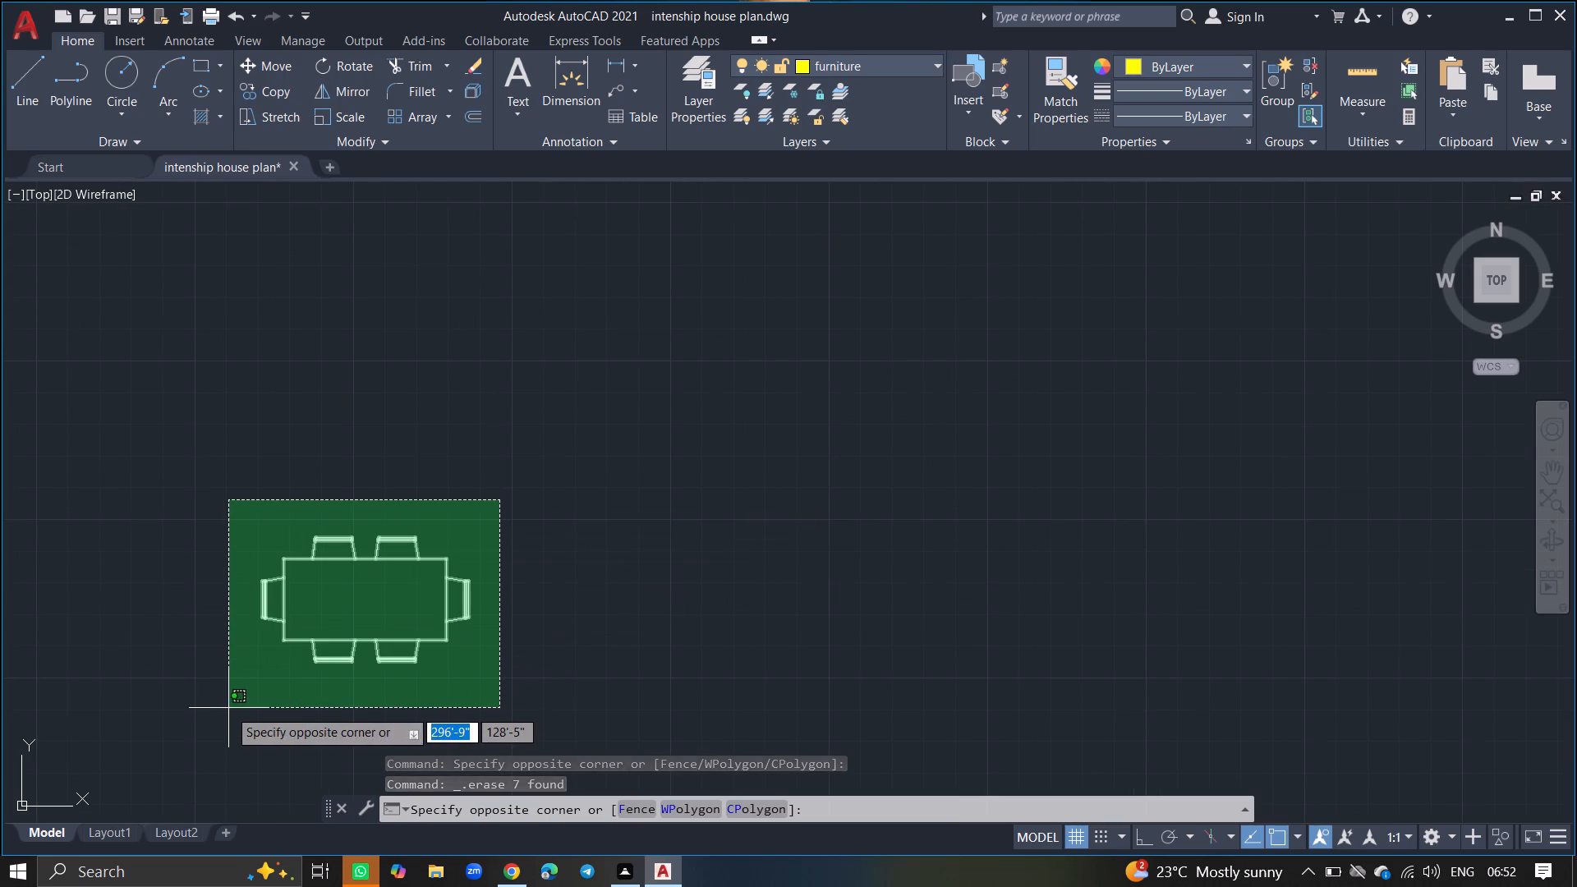
pyautogui.click(228, 710)
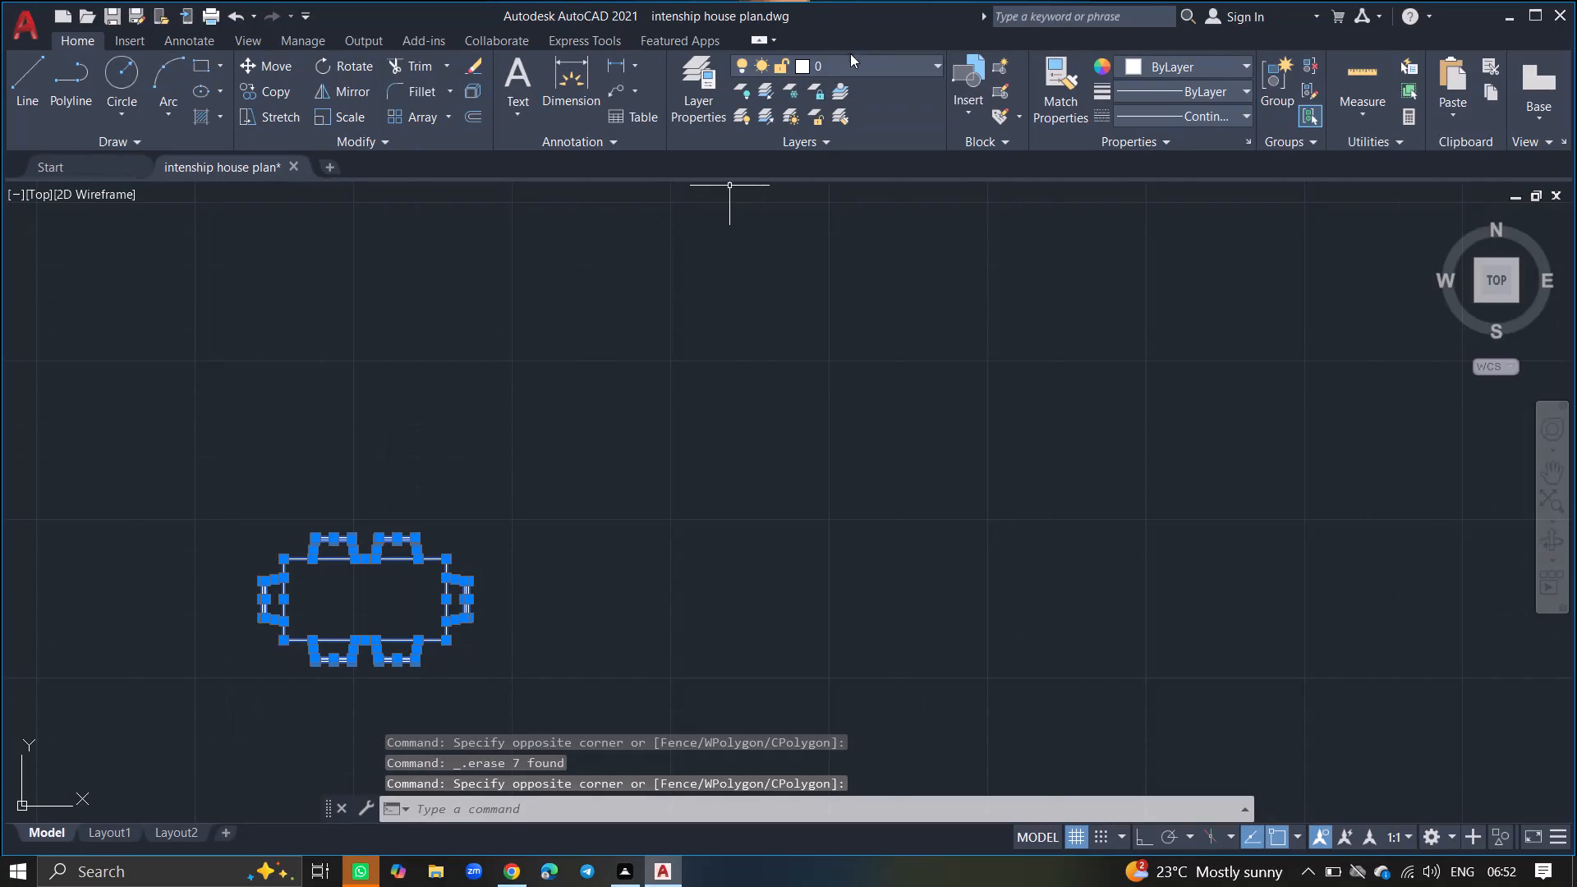
pyautogui.click(850, 62)
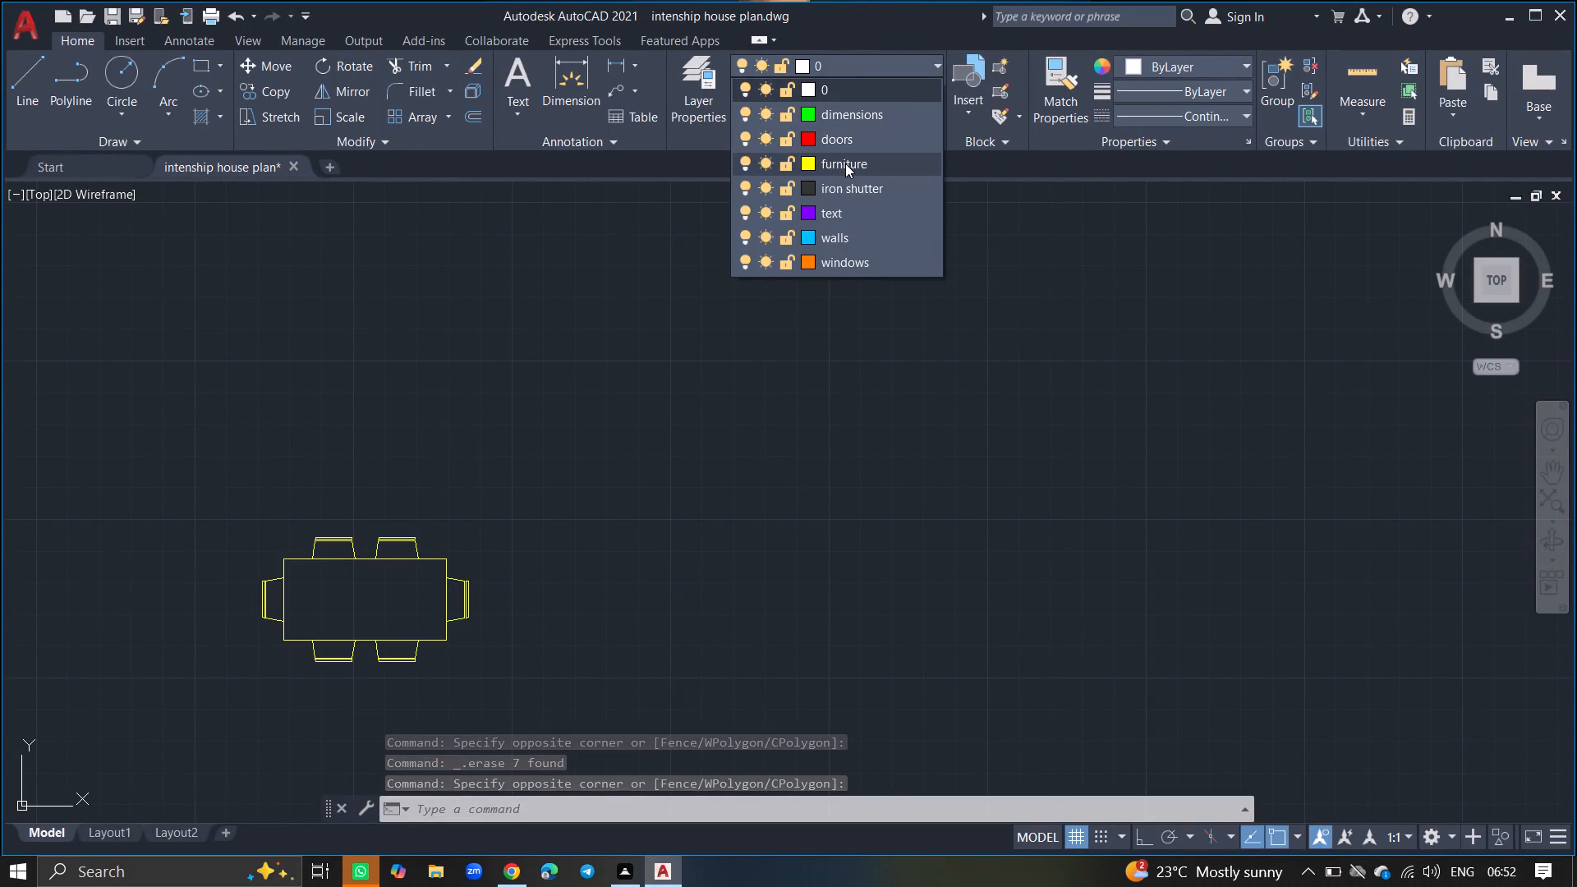
pyautogui.click(845, 163)
pyautogui.press('Escape')
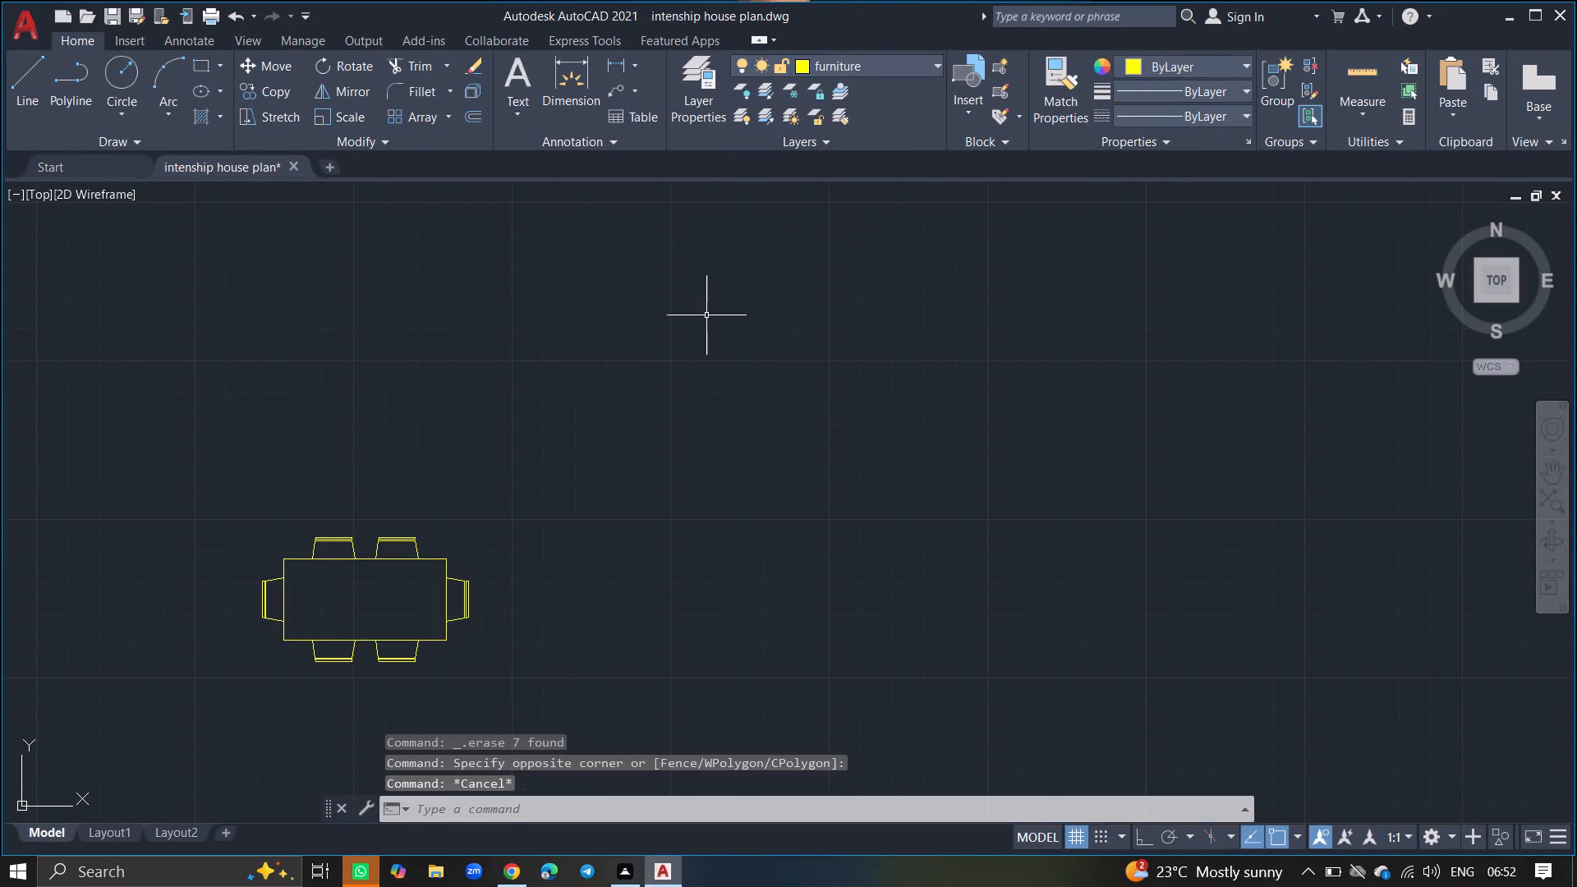
# Move the complete dining set into the house's central living area, south of the two northern toilets and northeast of the rectangular table.
pyautogui.click(533, 413)
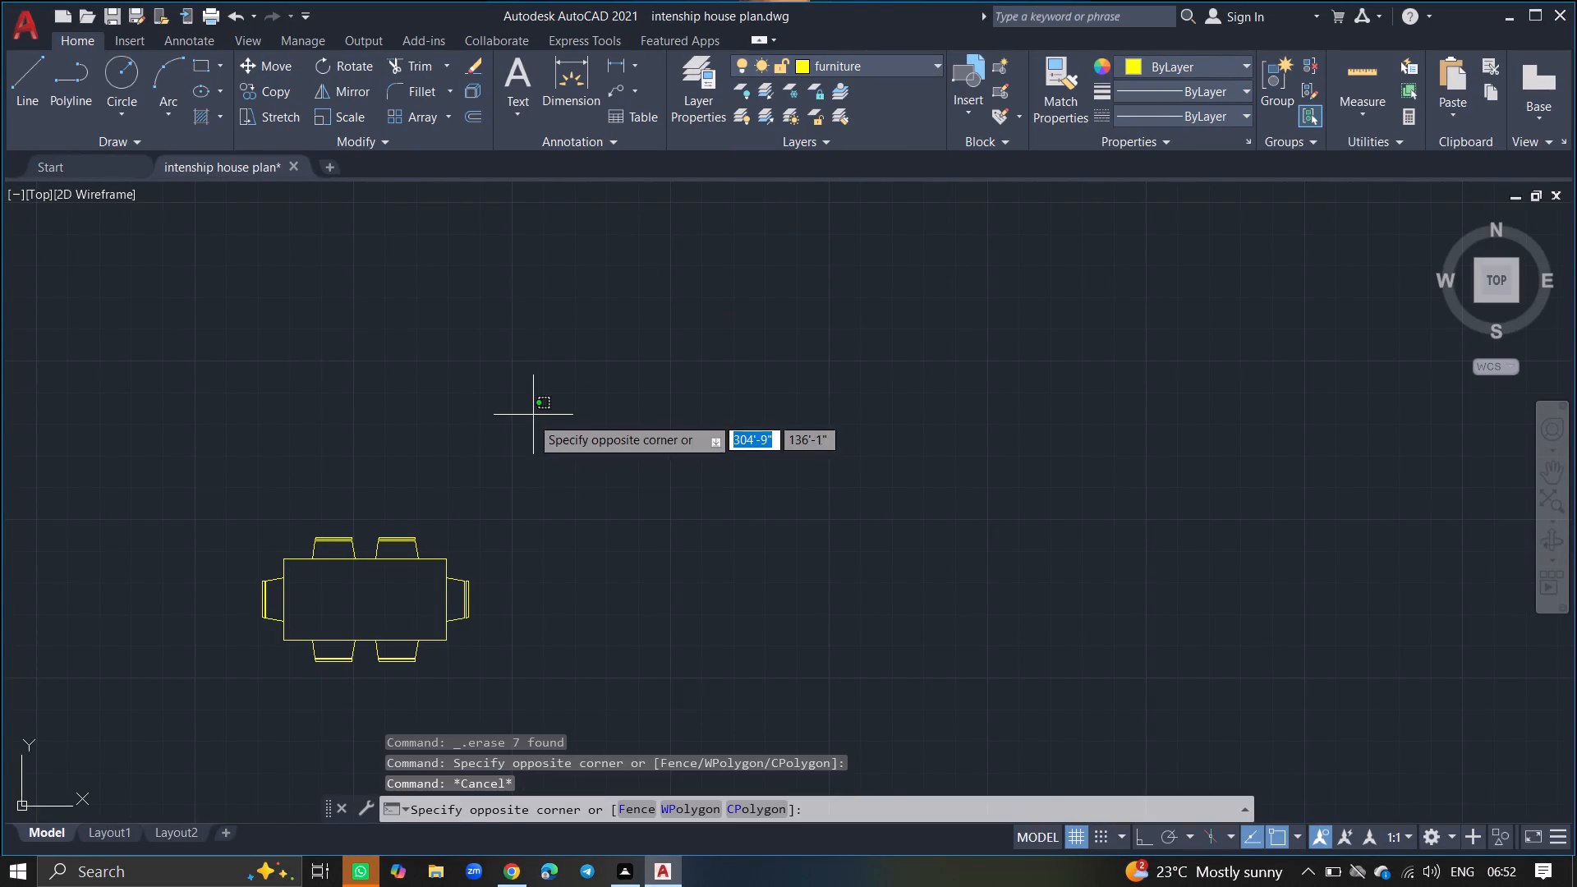
pyautogui.click(200, 736)
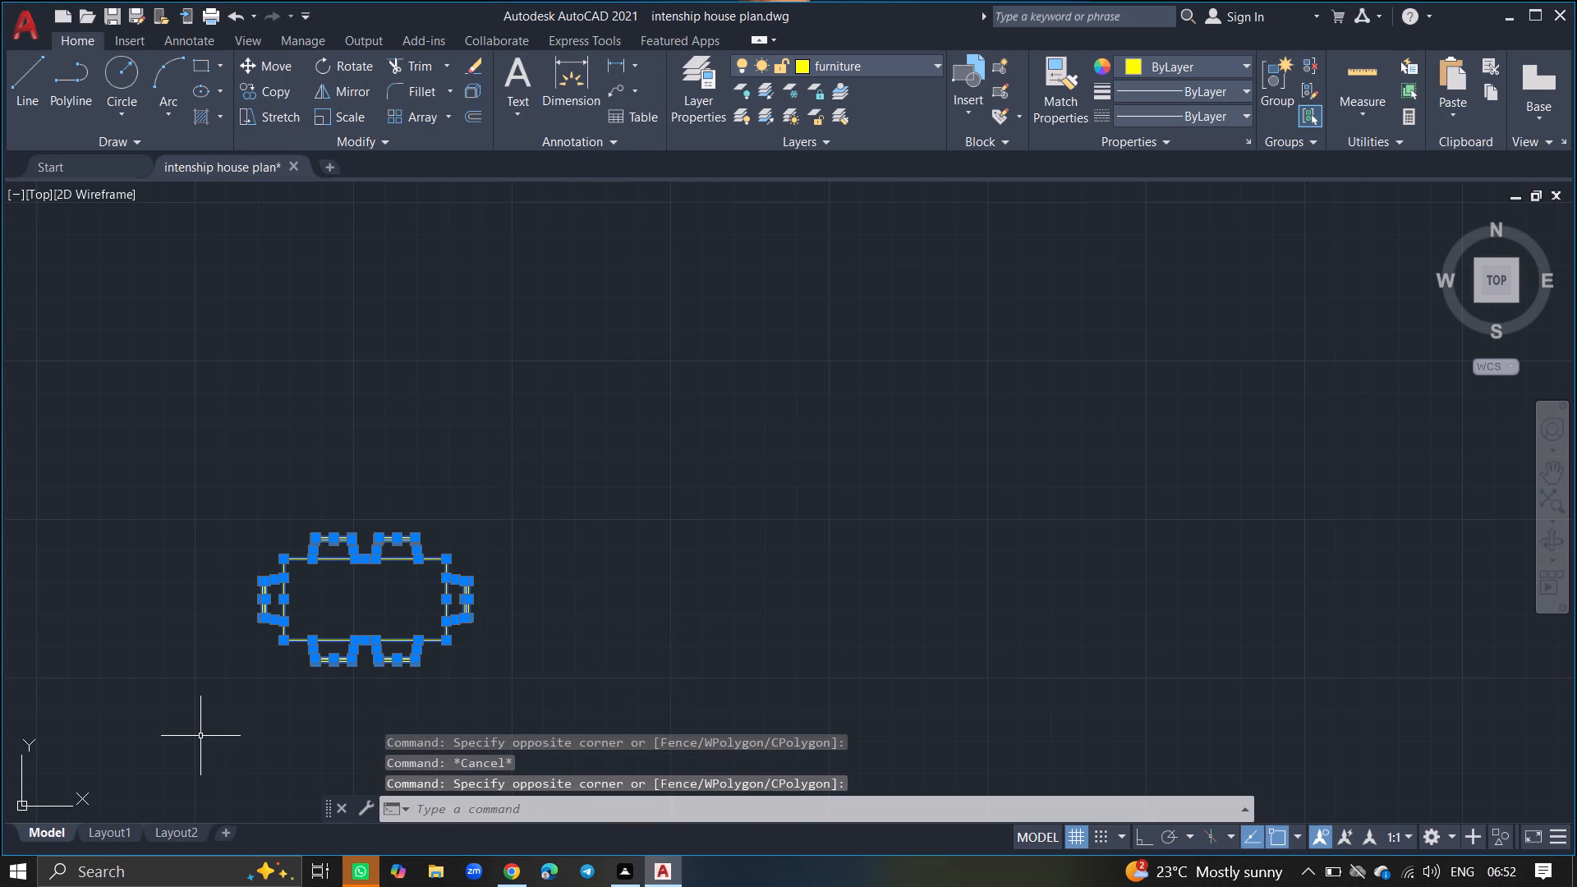
pyautogui.write('move')
pyautogui.press('Return')
pyautogui.click(317, 592)
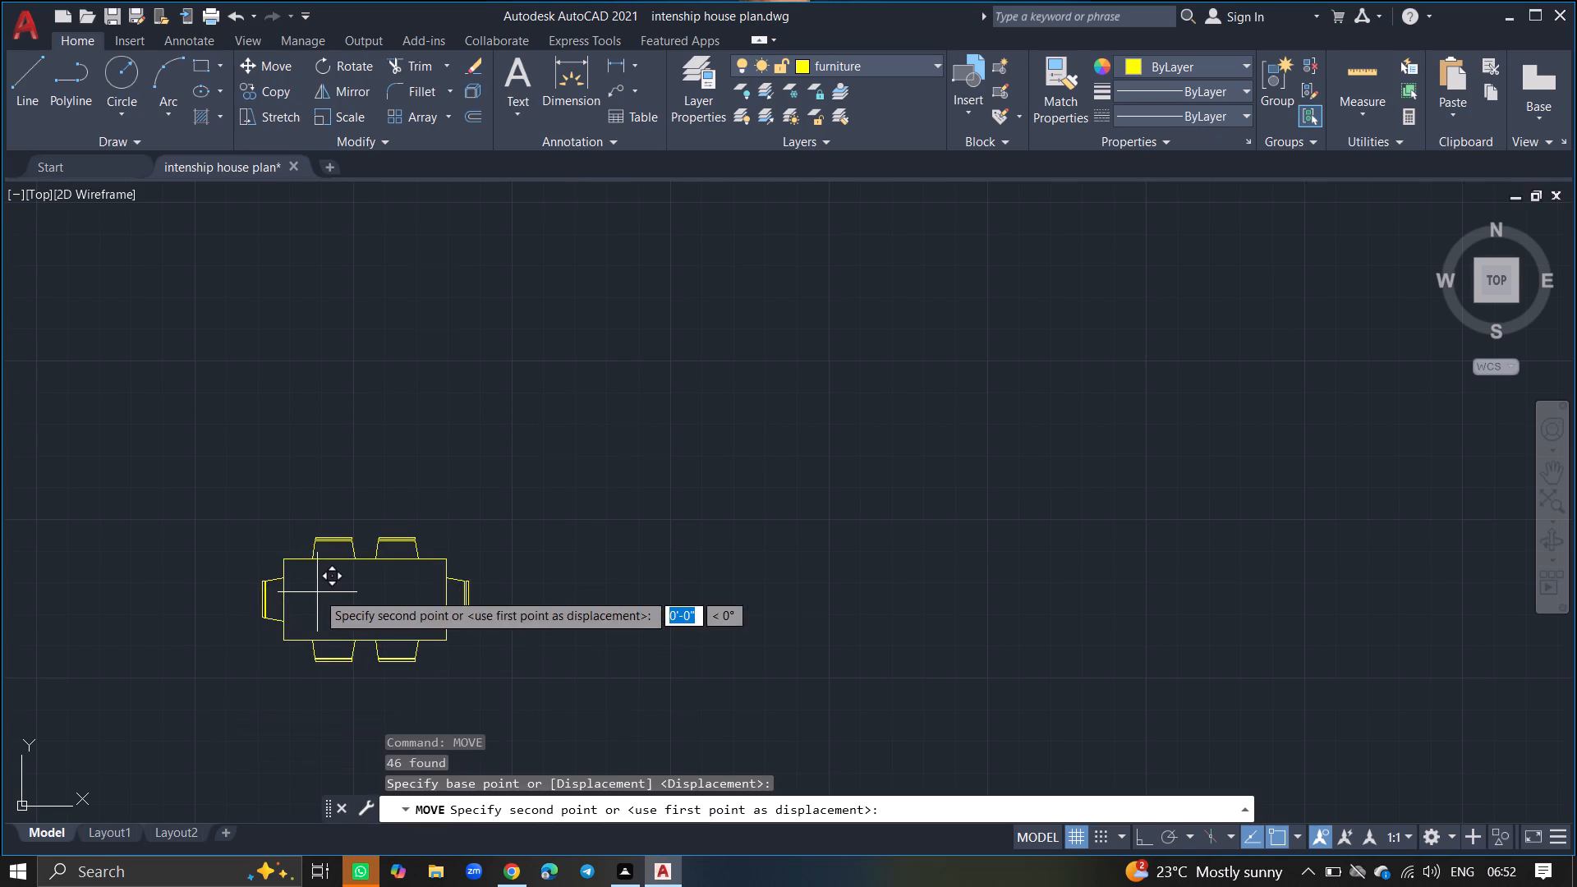
pyautogui.keyDown('ctrl'); pyautogui.scroll(-7, 406, 493); pyautogui.keyUp('ctrl')
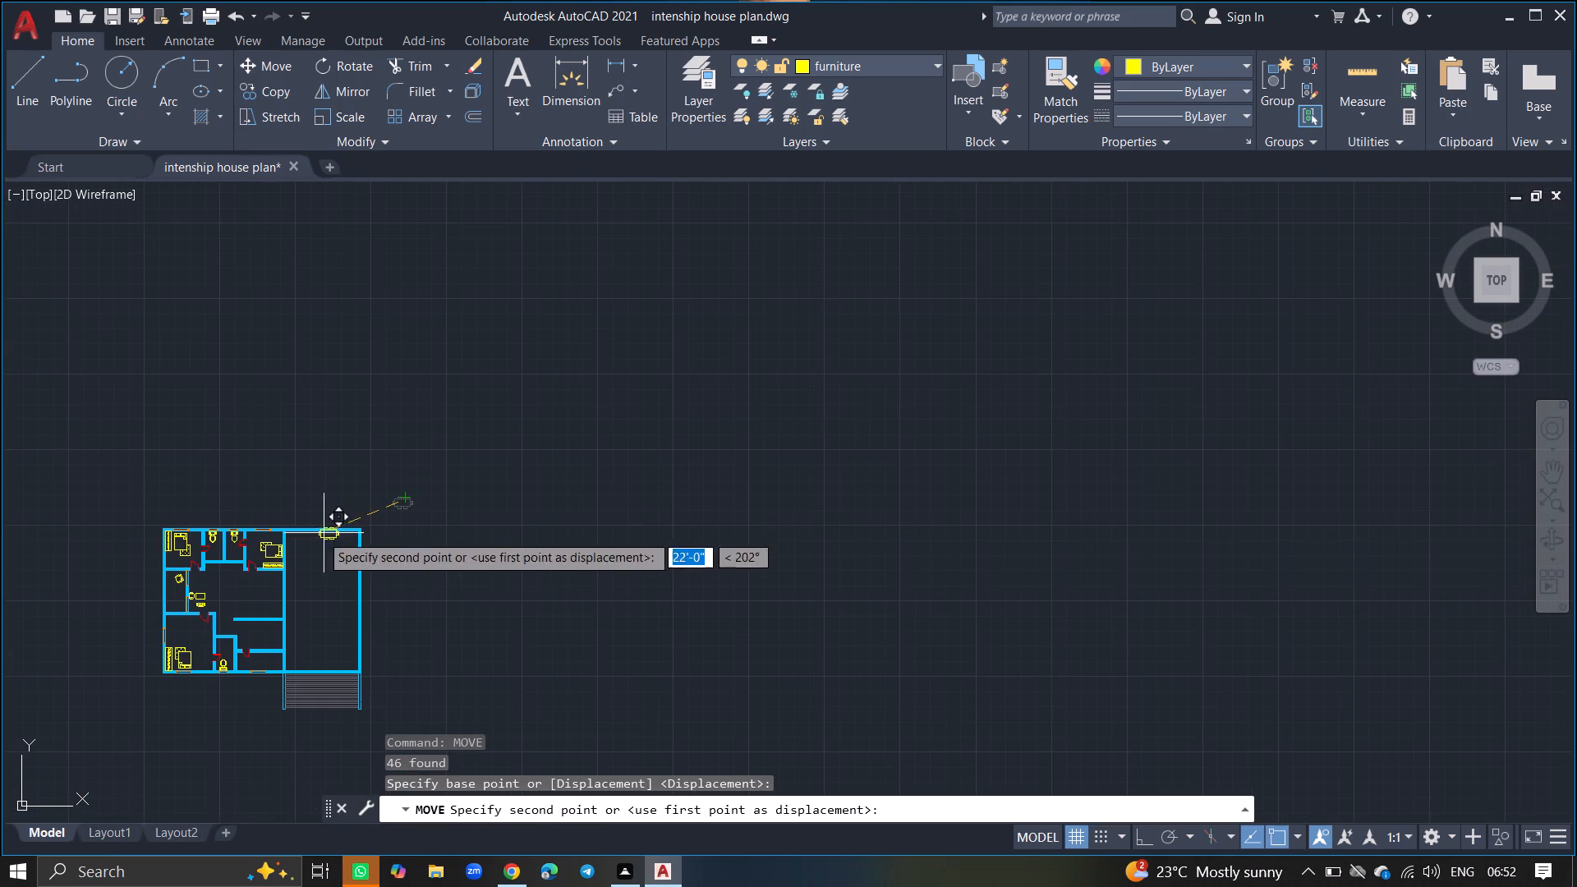
pyautogui.keyDown('ctrl'); pyautogui.scroll(7, 213, 586); pyautogui.keyUp('ctrl')
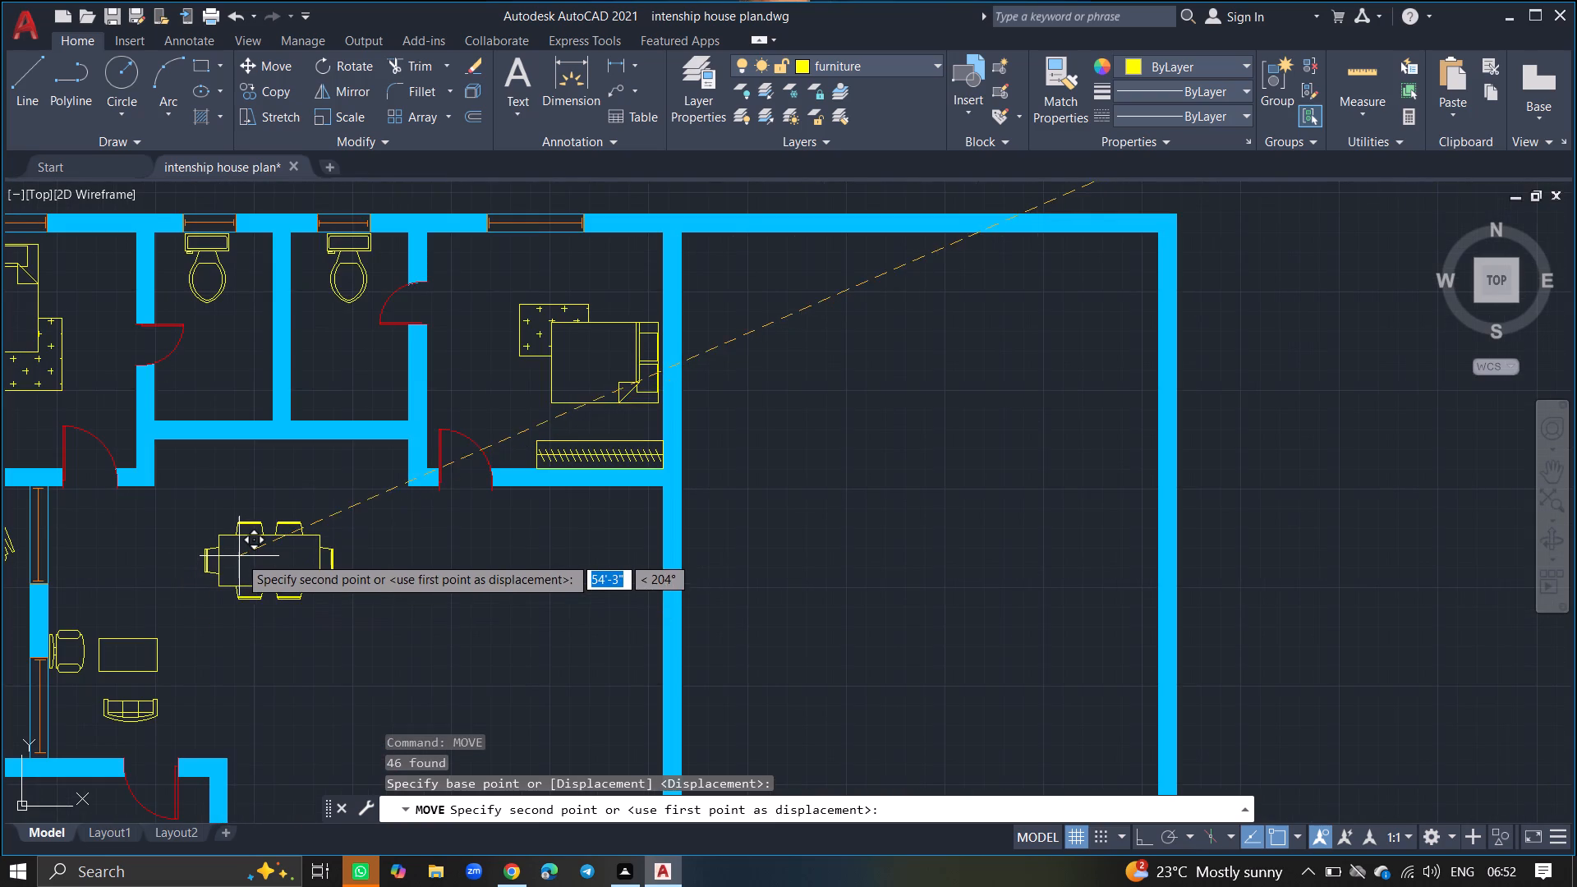
pyautogui.click(251, 540)
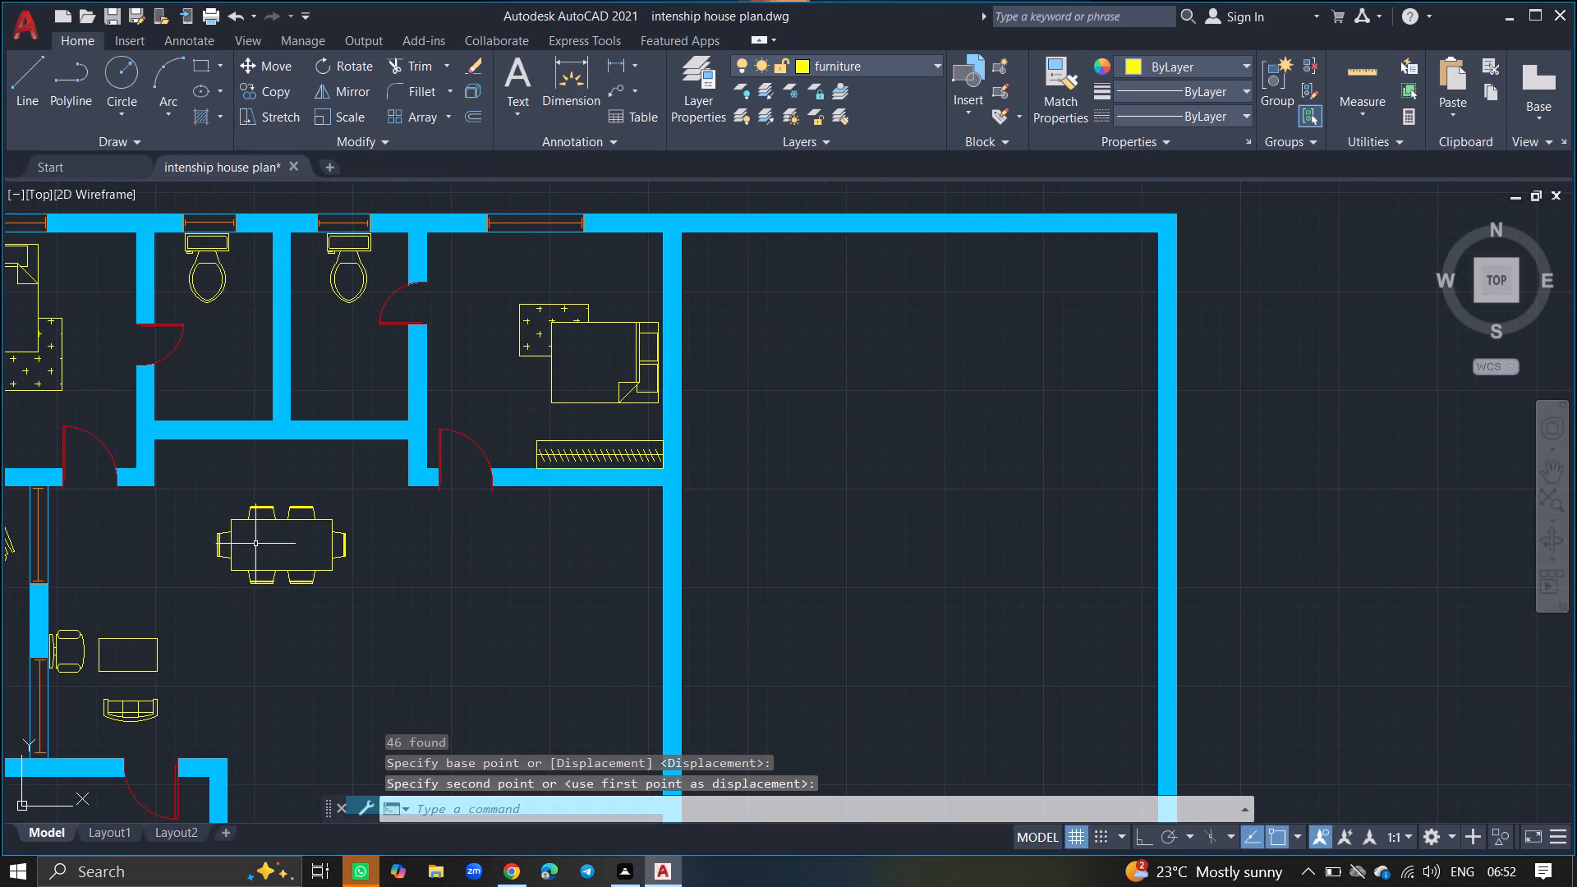
# Insert a Sofa - Roundback 7 ft. block from DesignCenter just east of the house, and close DesignCenter.
pyautogui.keyDown('ctrl'); pyautogui.scroll(-3, 345, 618); pyautogui.keyUp('ctrl')
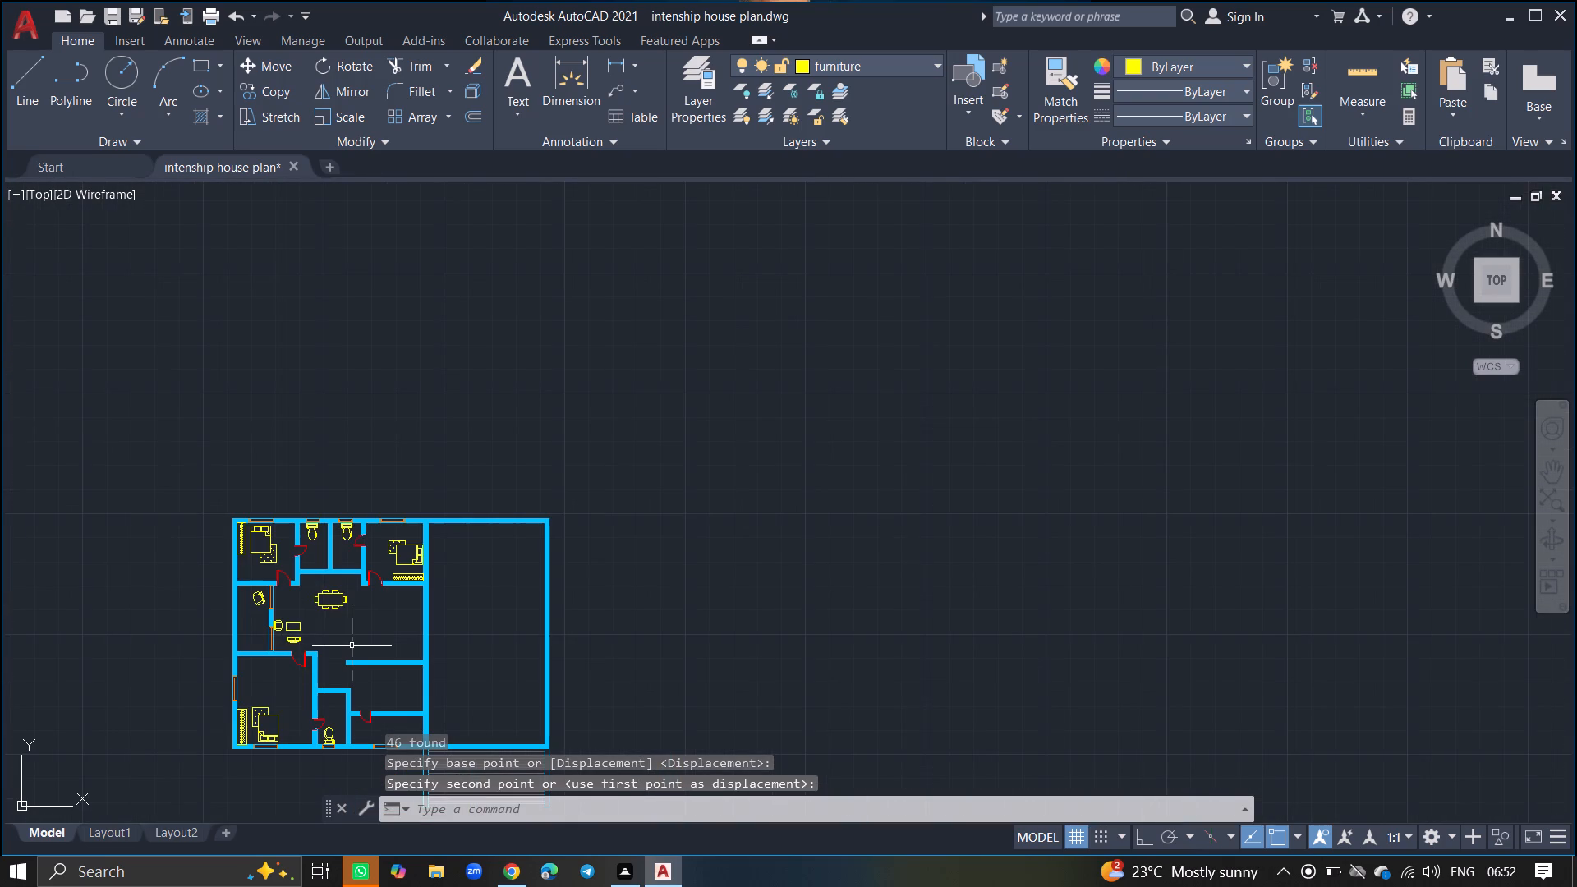
pyautogui.hotkey('ctrl', '2')
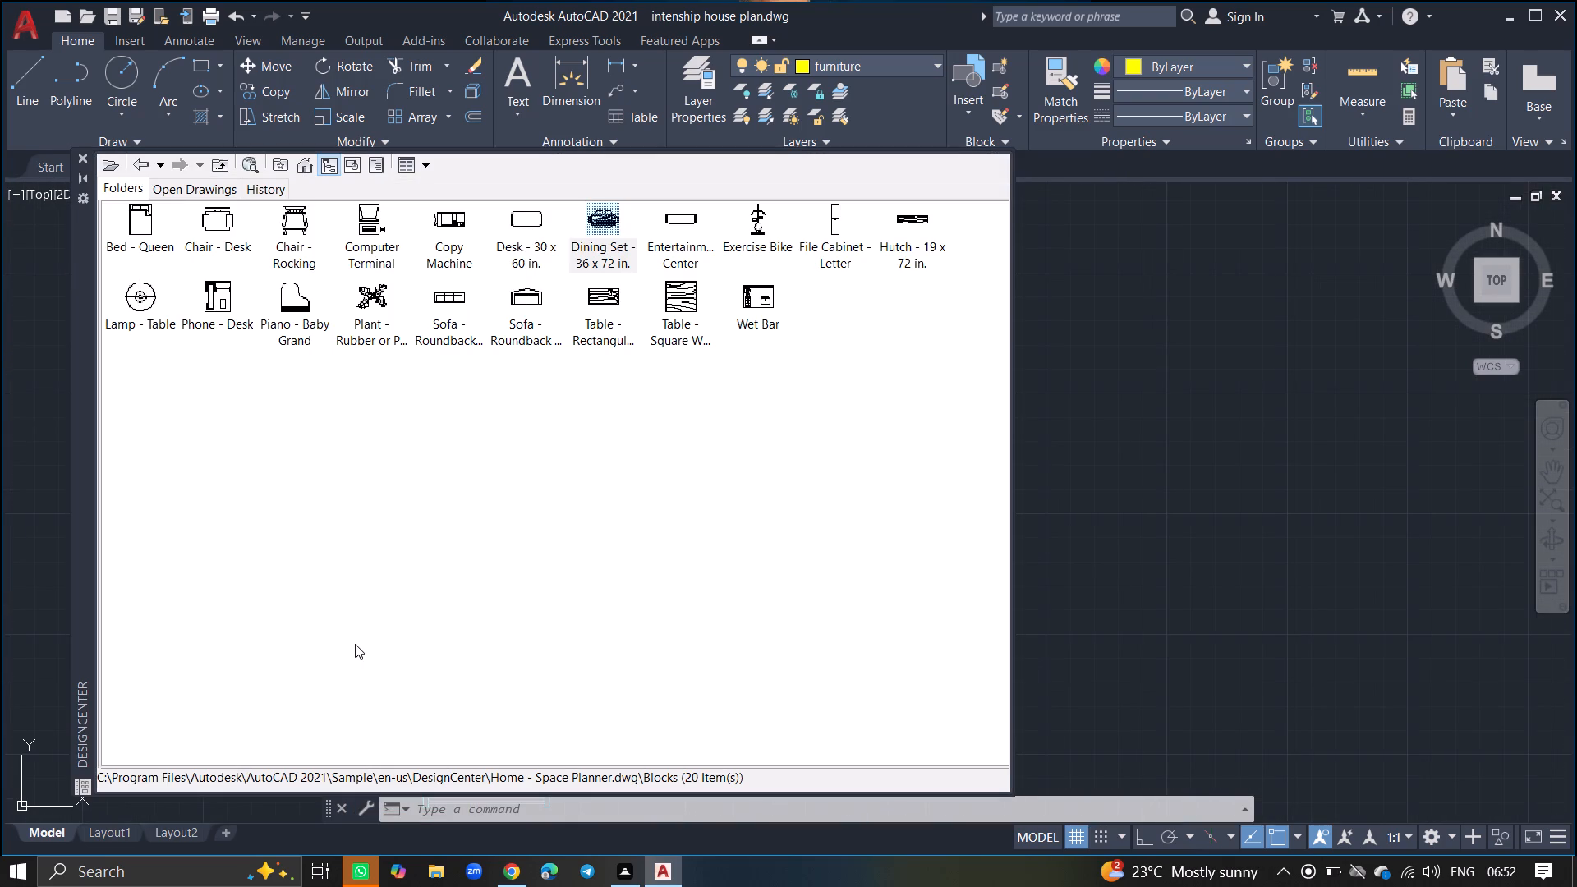
pyautogui.click(442, 306)
pyautogui.moveTo(442, 306); pyautogui.dragTo(1167, 381)
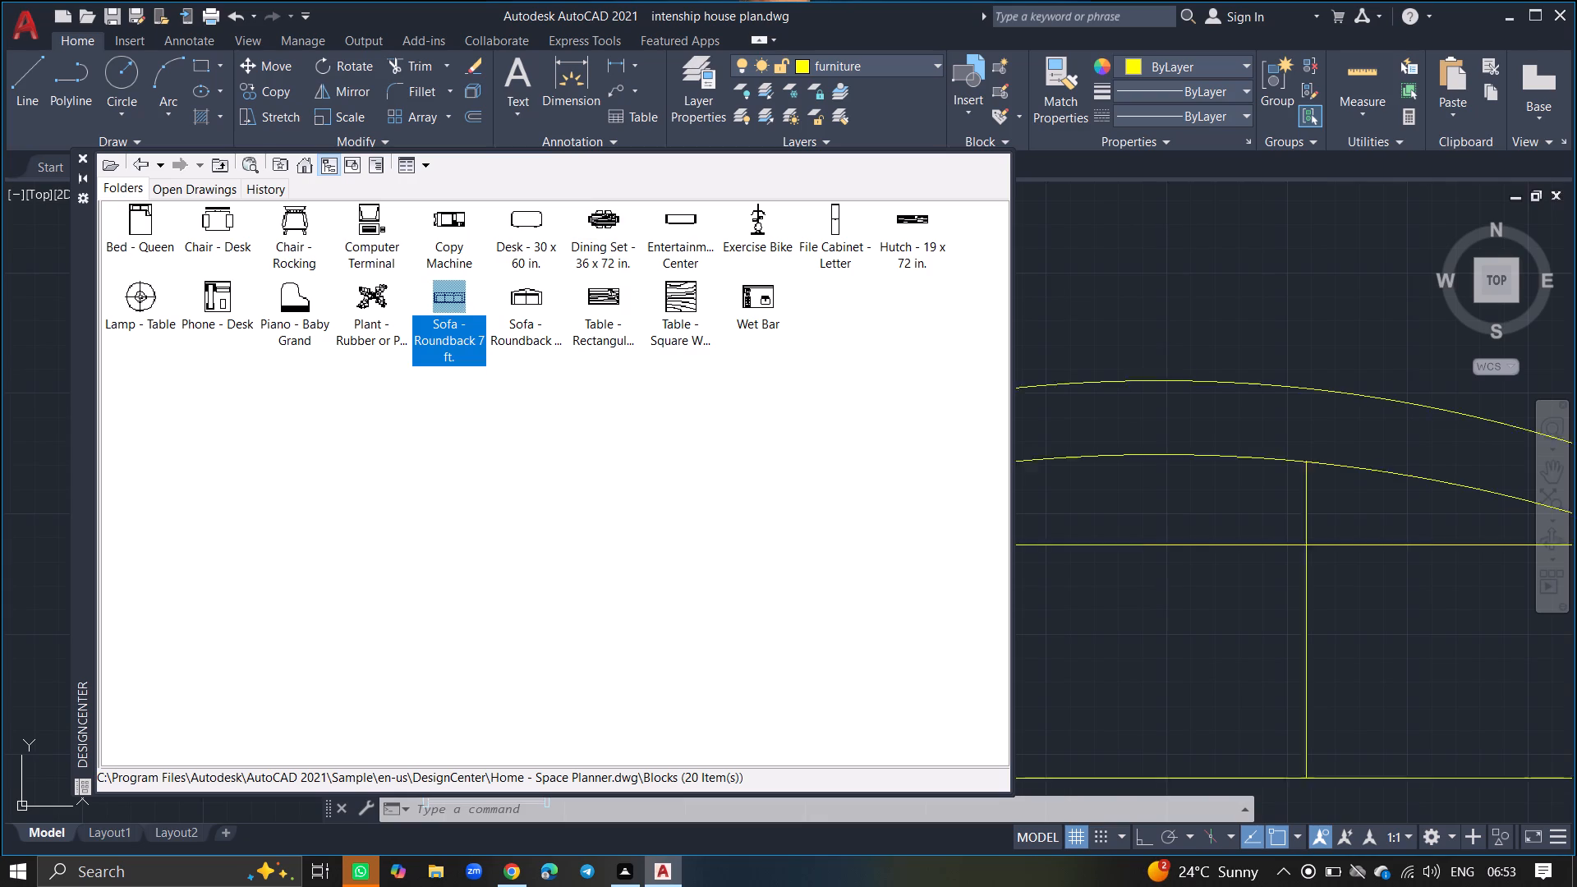
pyautogui.moveTo(1167, 381); pyautogui.dragTo(1210, 391)
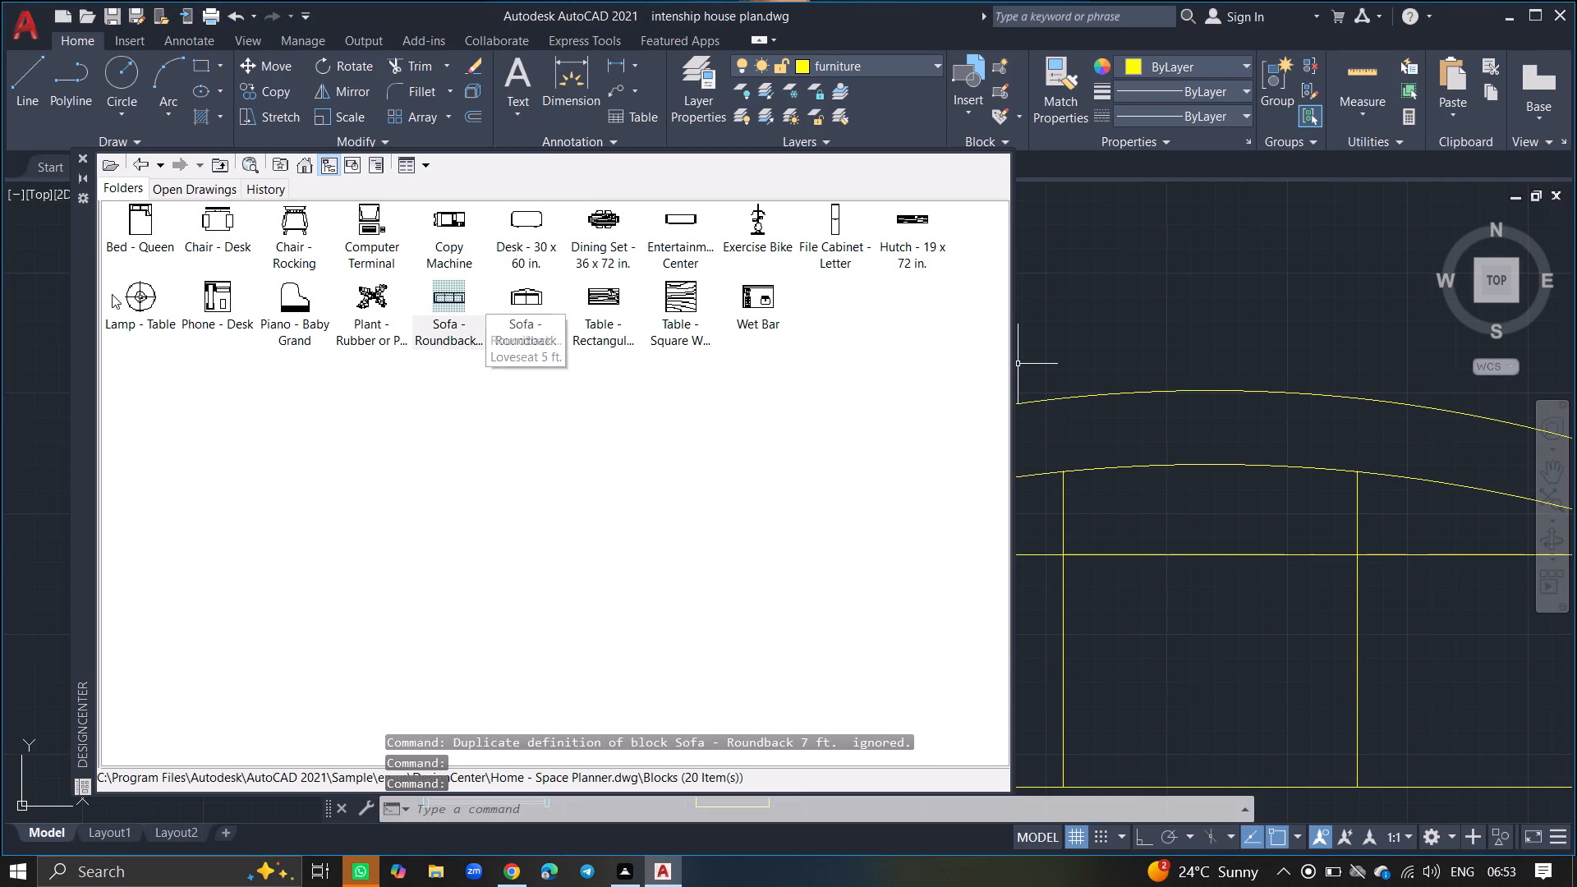
pyautogui.click(82, 155)
# Scale the oversized roundback sofa down freehand to roughly one fifth of its inserted size, using a base point at its centre.
pyautogui.keyDown('ctrl'); pyautogui.scroll(-3, 530, 367); pyautogui.keyUp('ctrl')
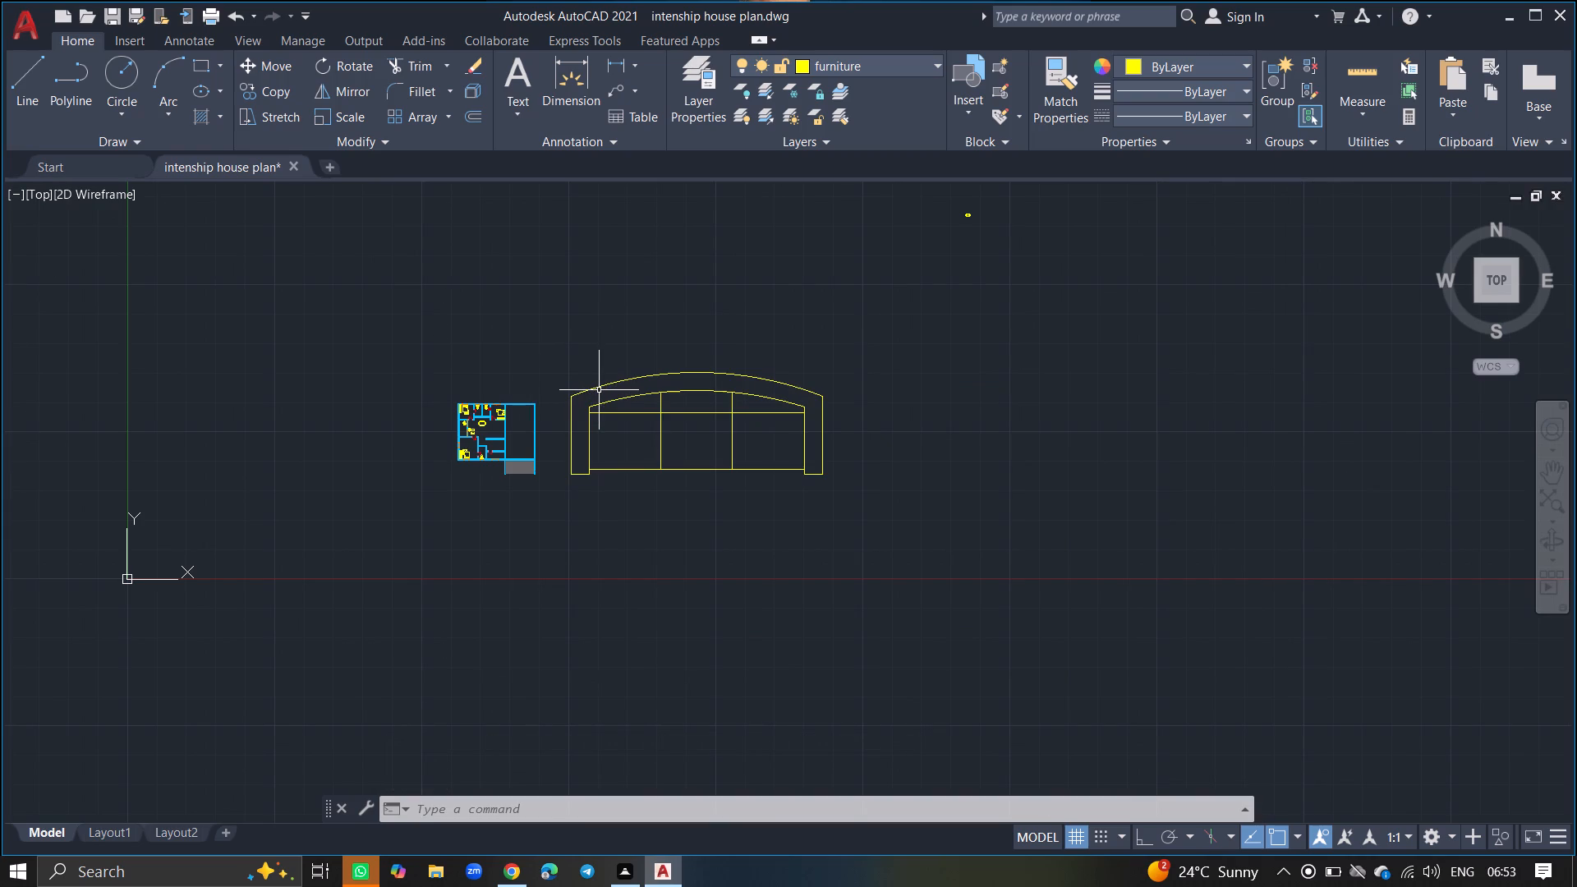
pyautogui.click(599, 390)
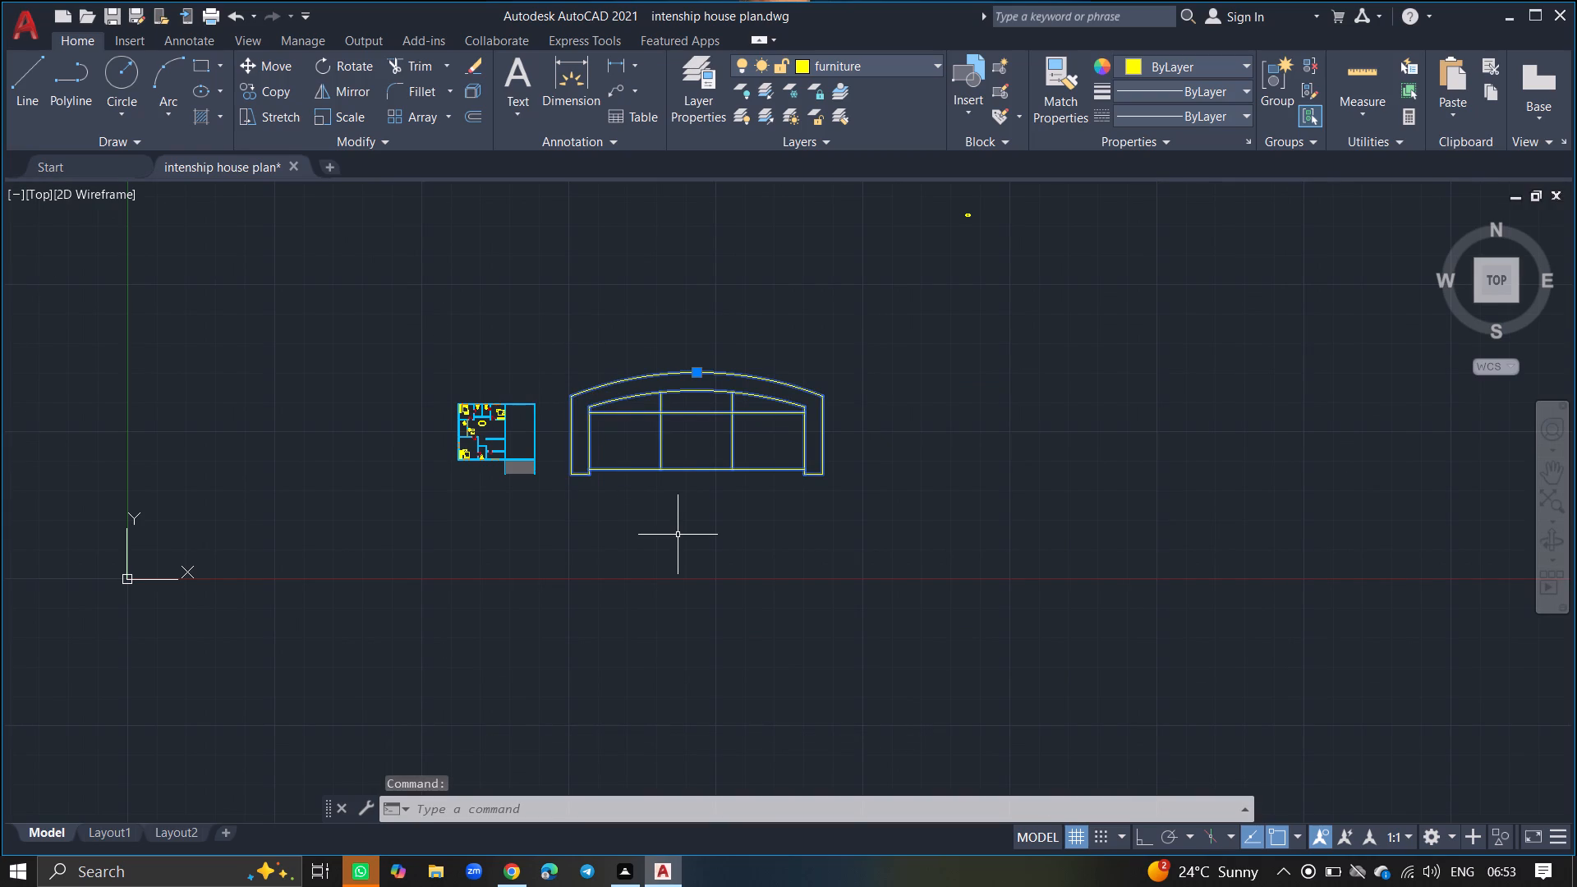
pyautogui.write('sc')
pyautogui.press('Return')
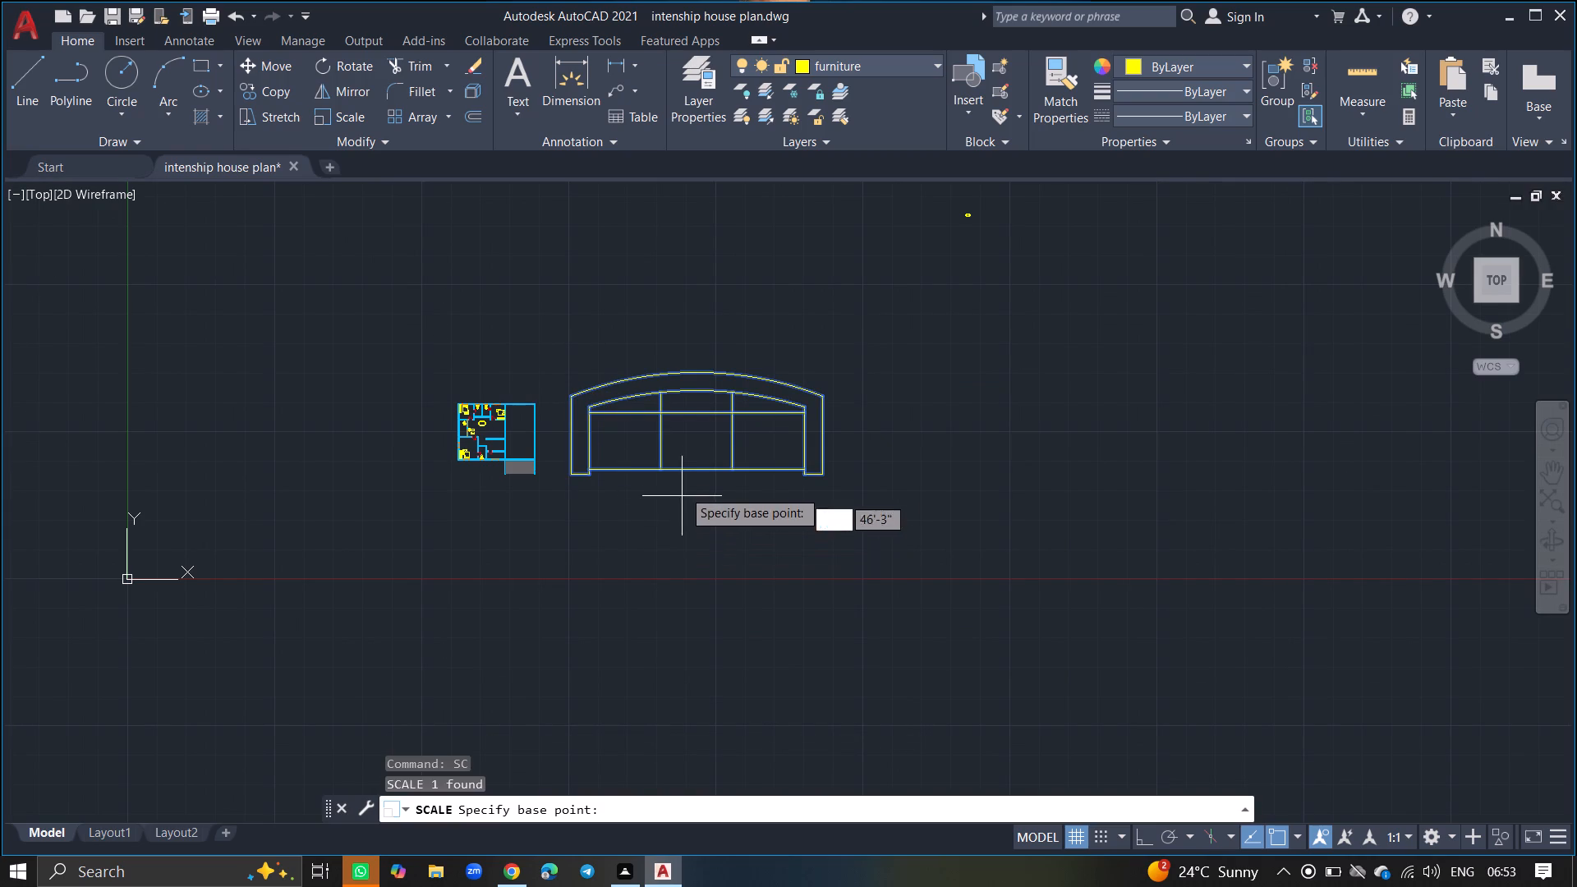
pyautogui.click(695, 416)
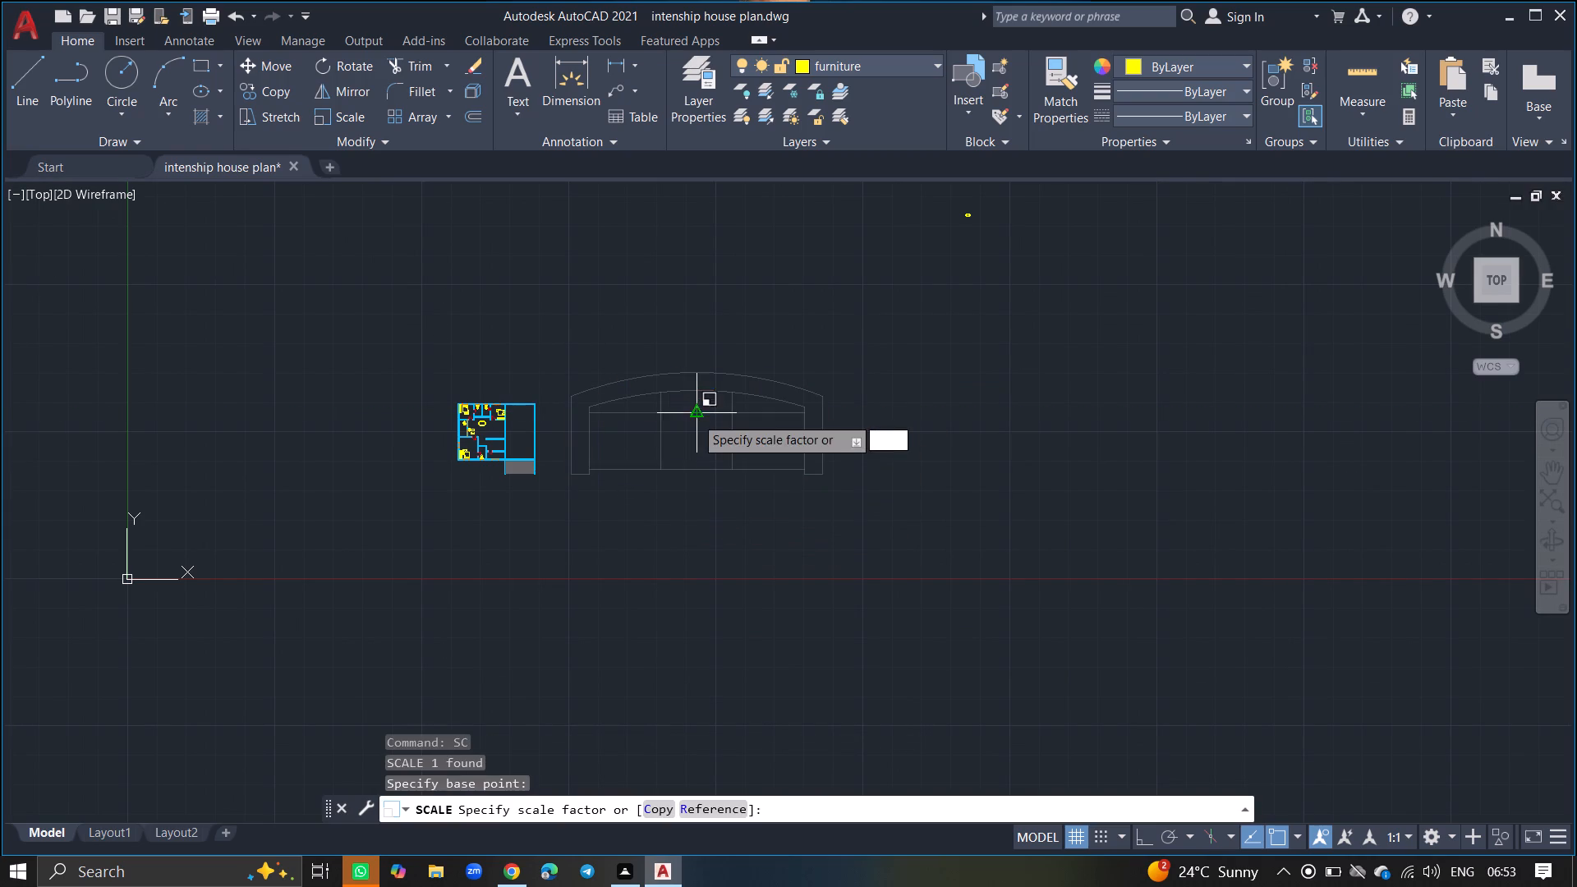
pyautogui.click(701, 399)
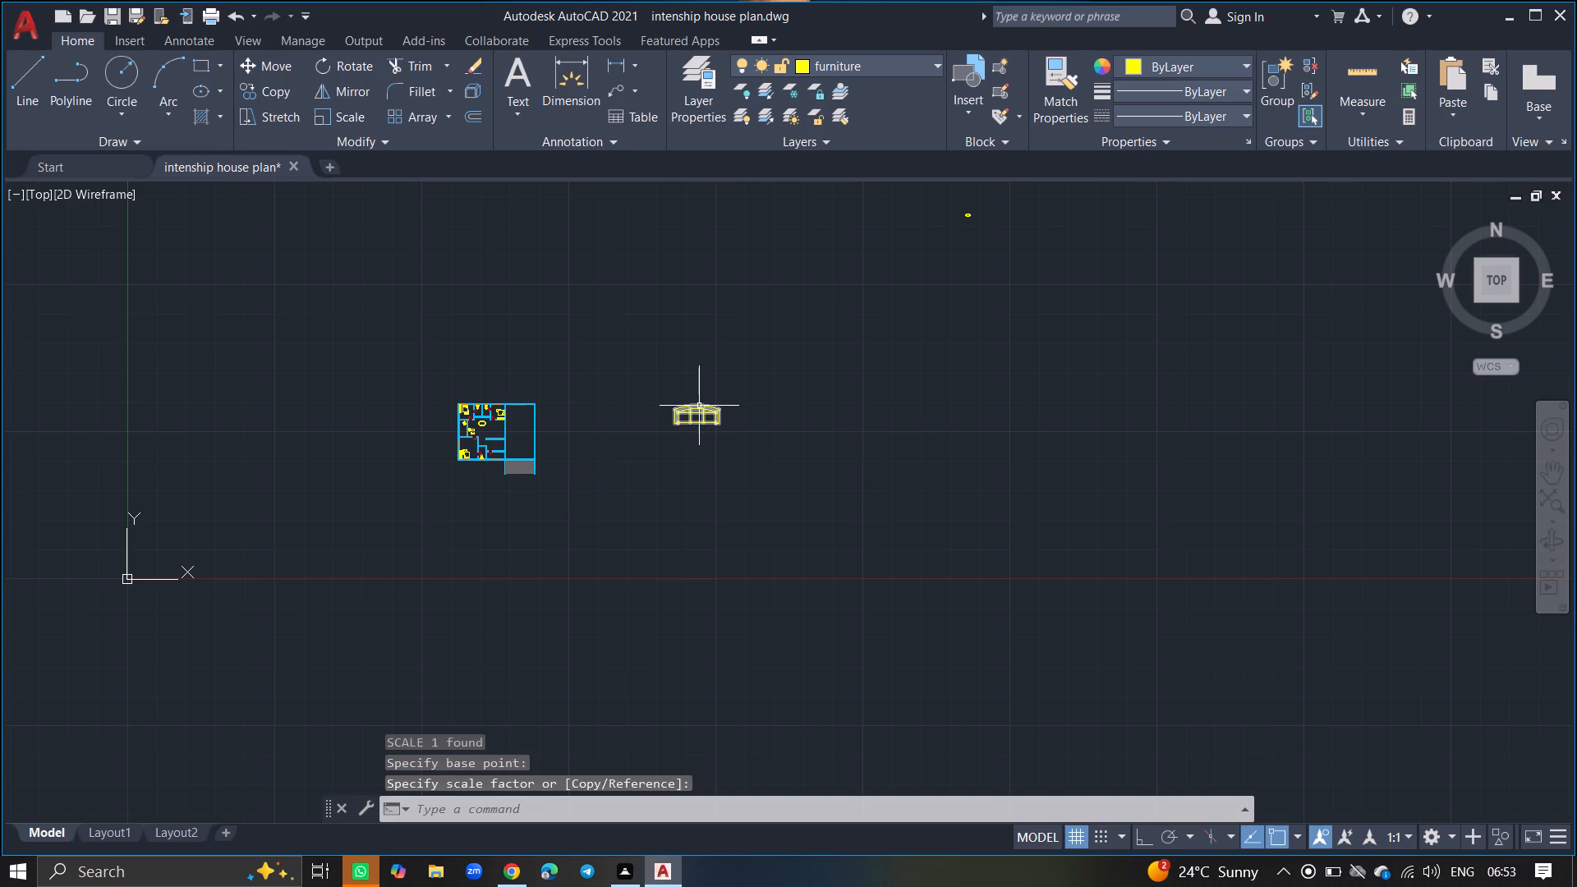
# Rotate the scaled-down sofa 180 degrees about its centre so its curved back faces south.
pyautogui.click(699, 406)
pyautogui.write('ro')
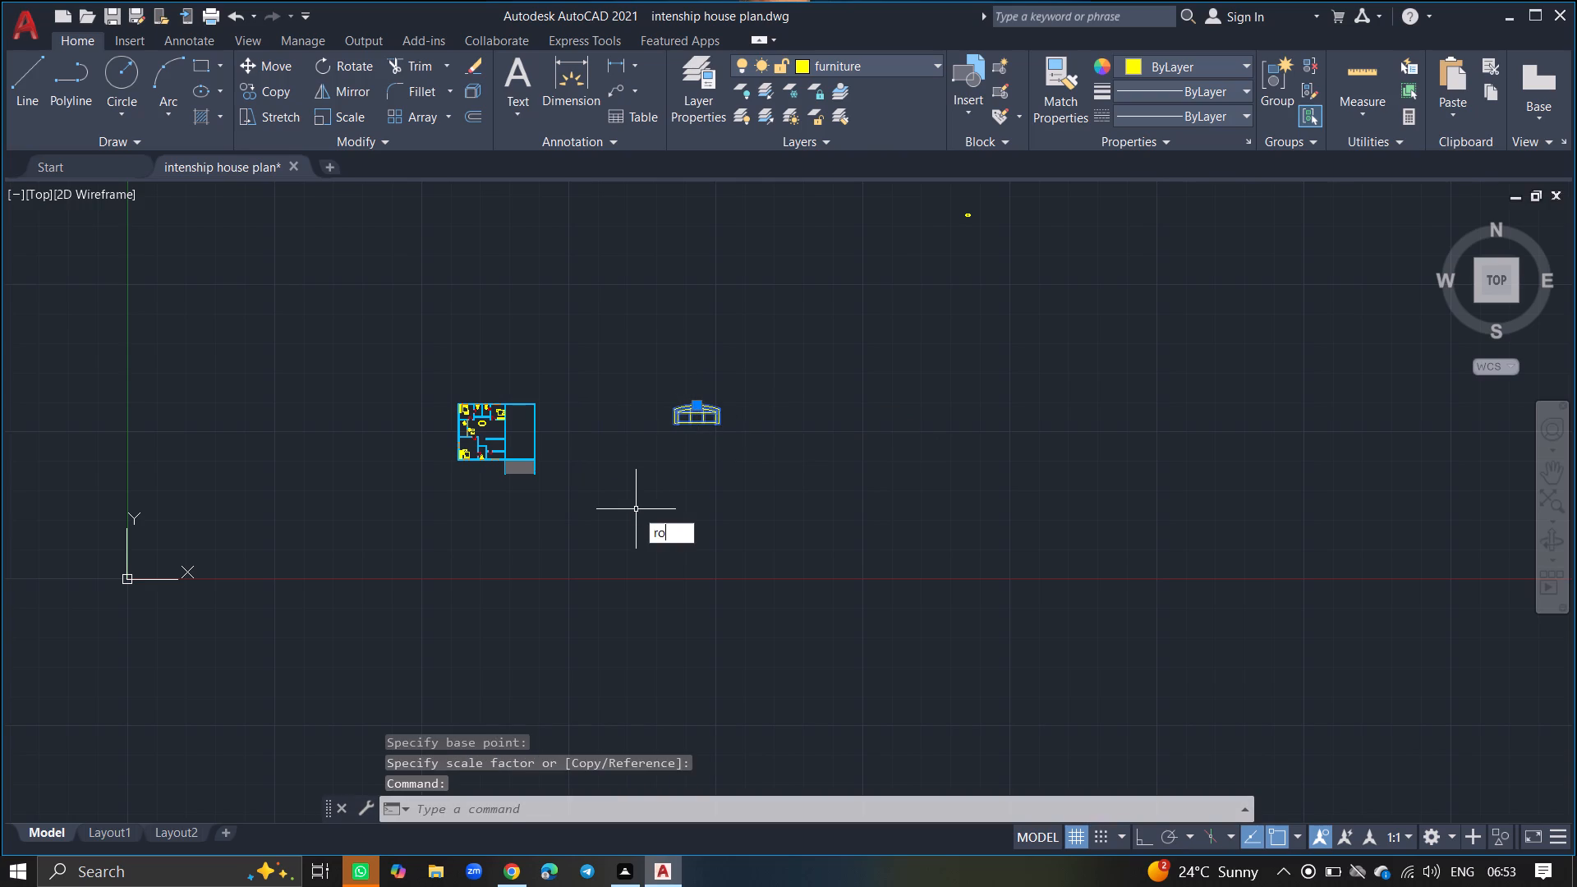
pyautogui.press('Return')
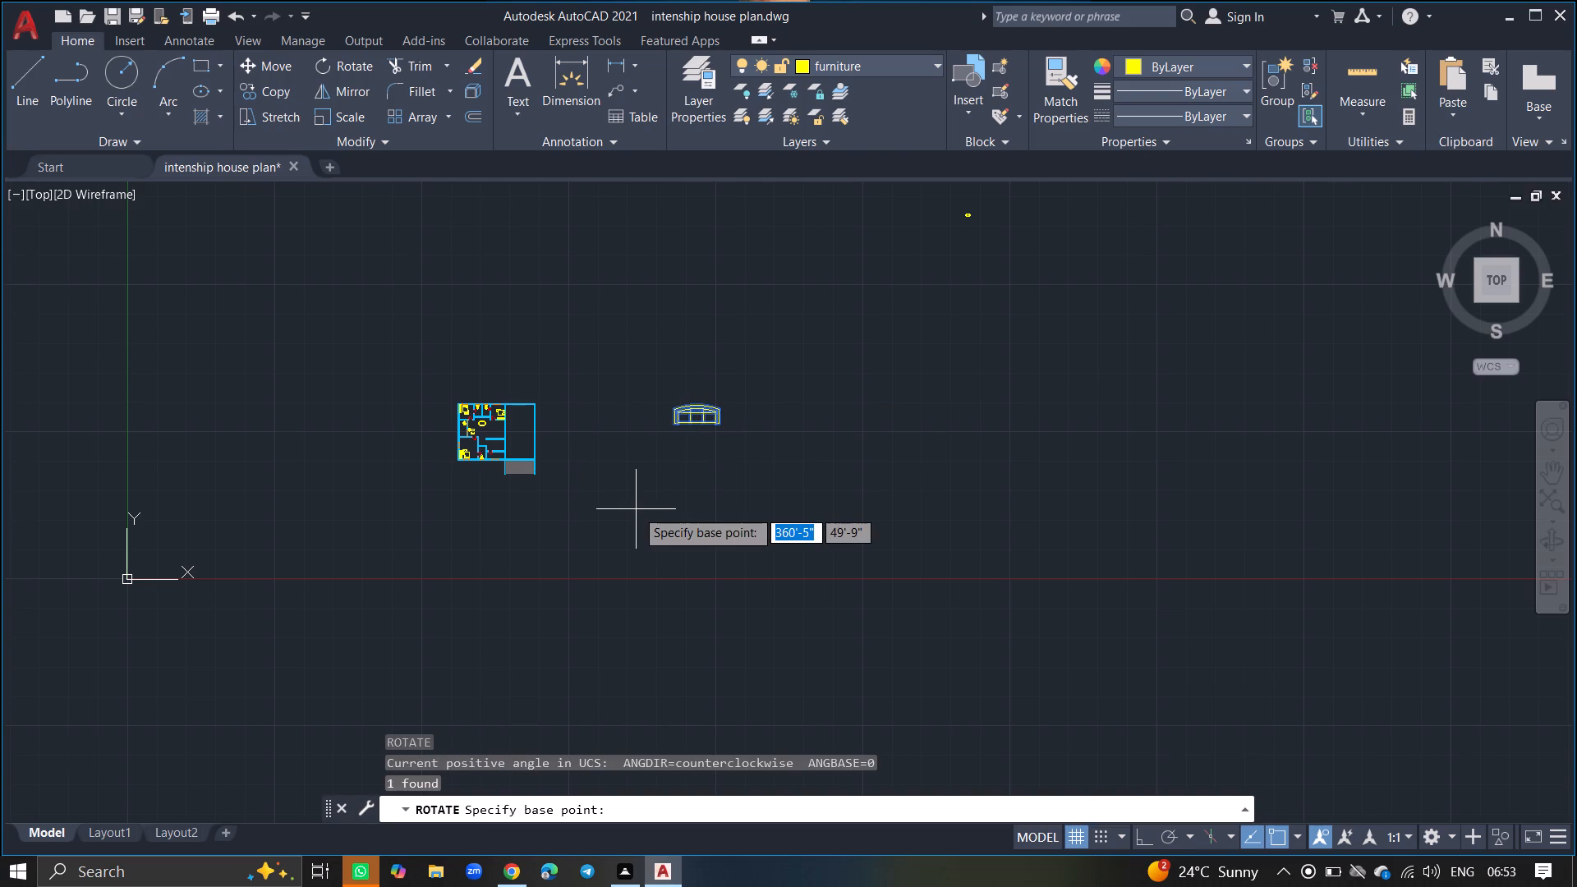
pyautogui.click(698, 412)
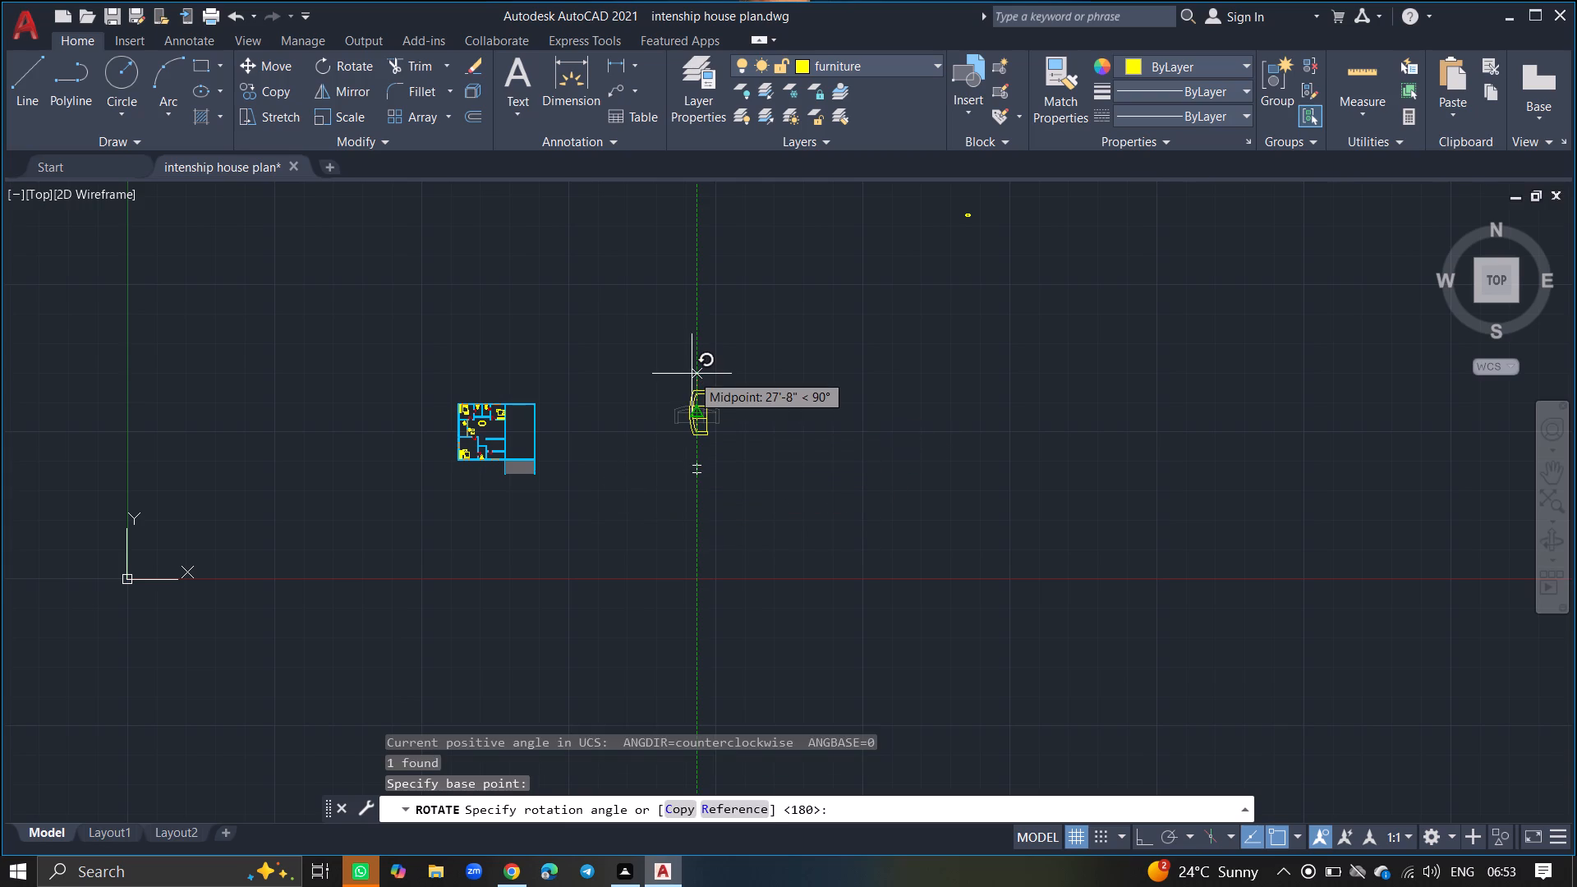
pyautogui.click(656, 412)
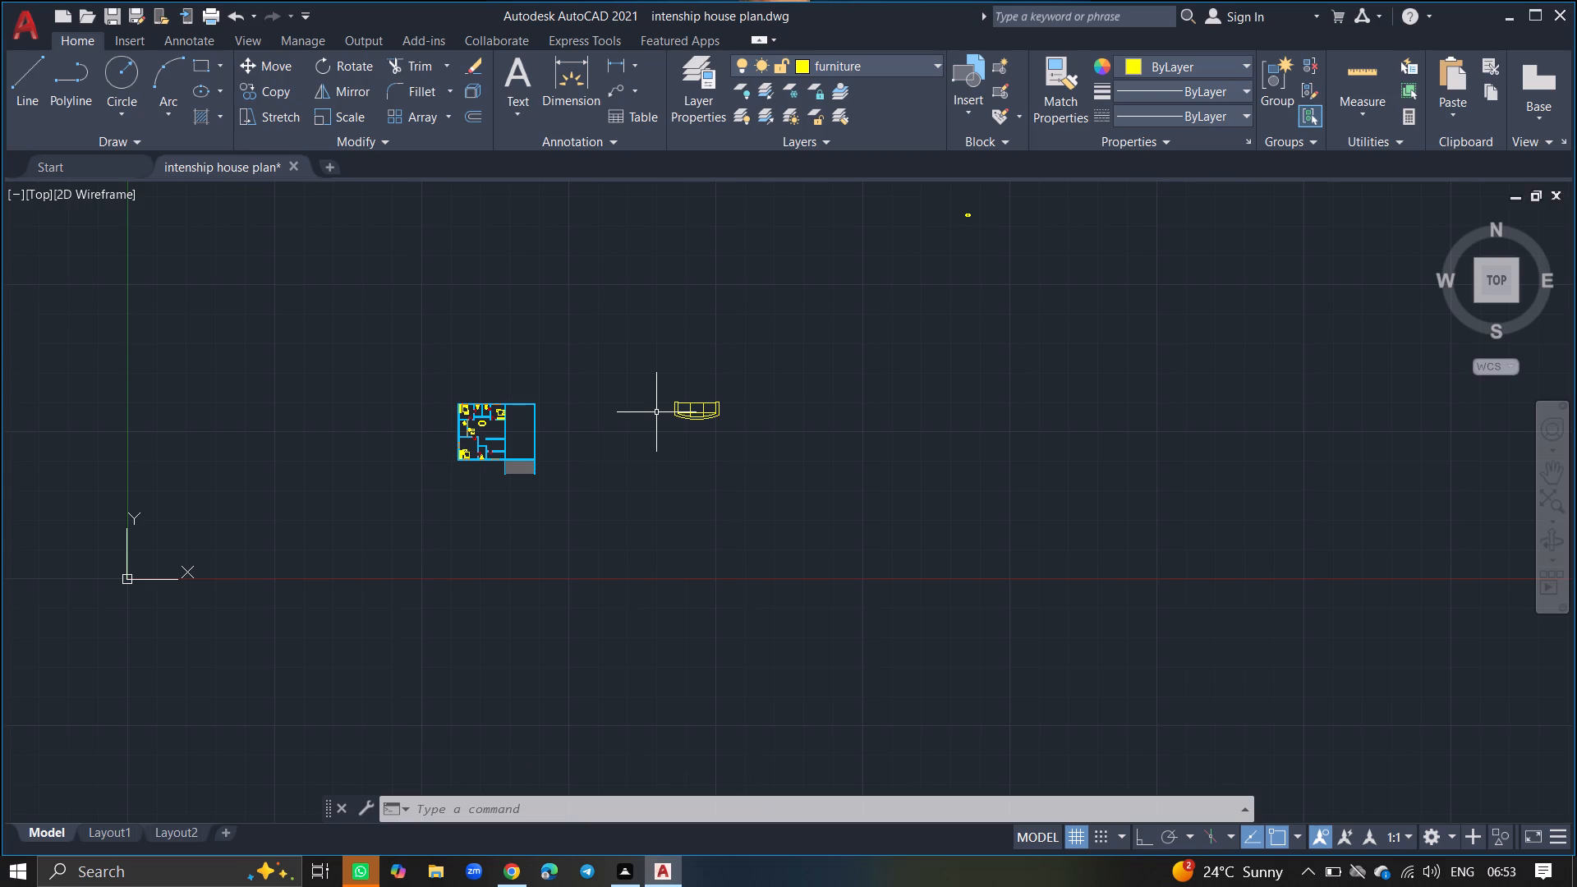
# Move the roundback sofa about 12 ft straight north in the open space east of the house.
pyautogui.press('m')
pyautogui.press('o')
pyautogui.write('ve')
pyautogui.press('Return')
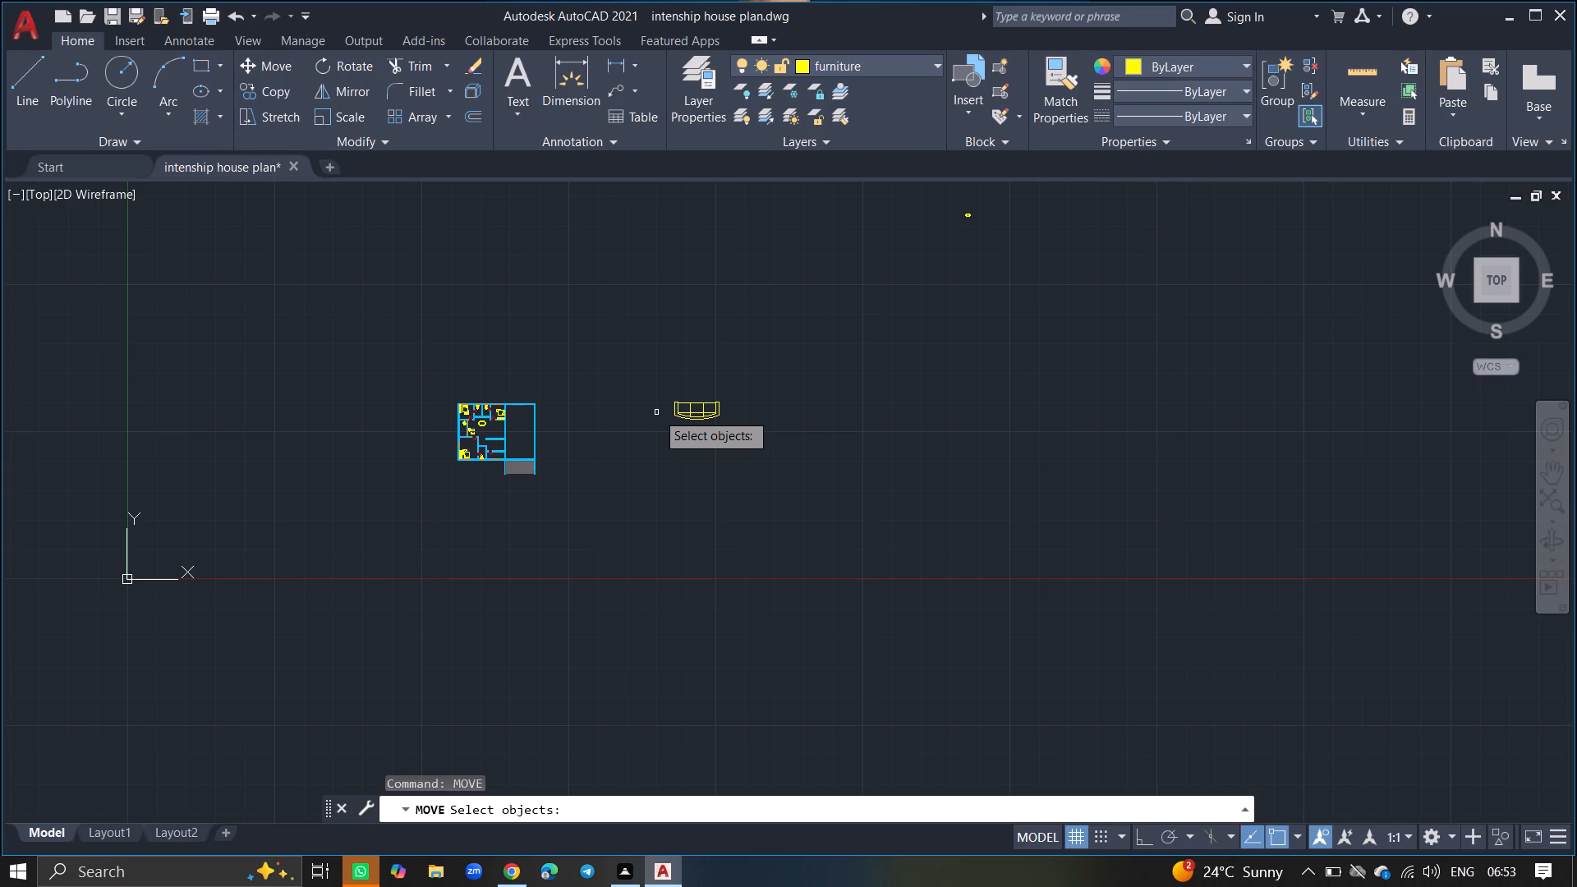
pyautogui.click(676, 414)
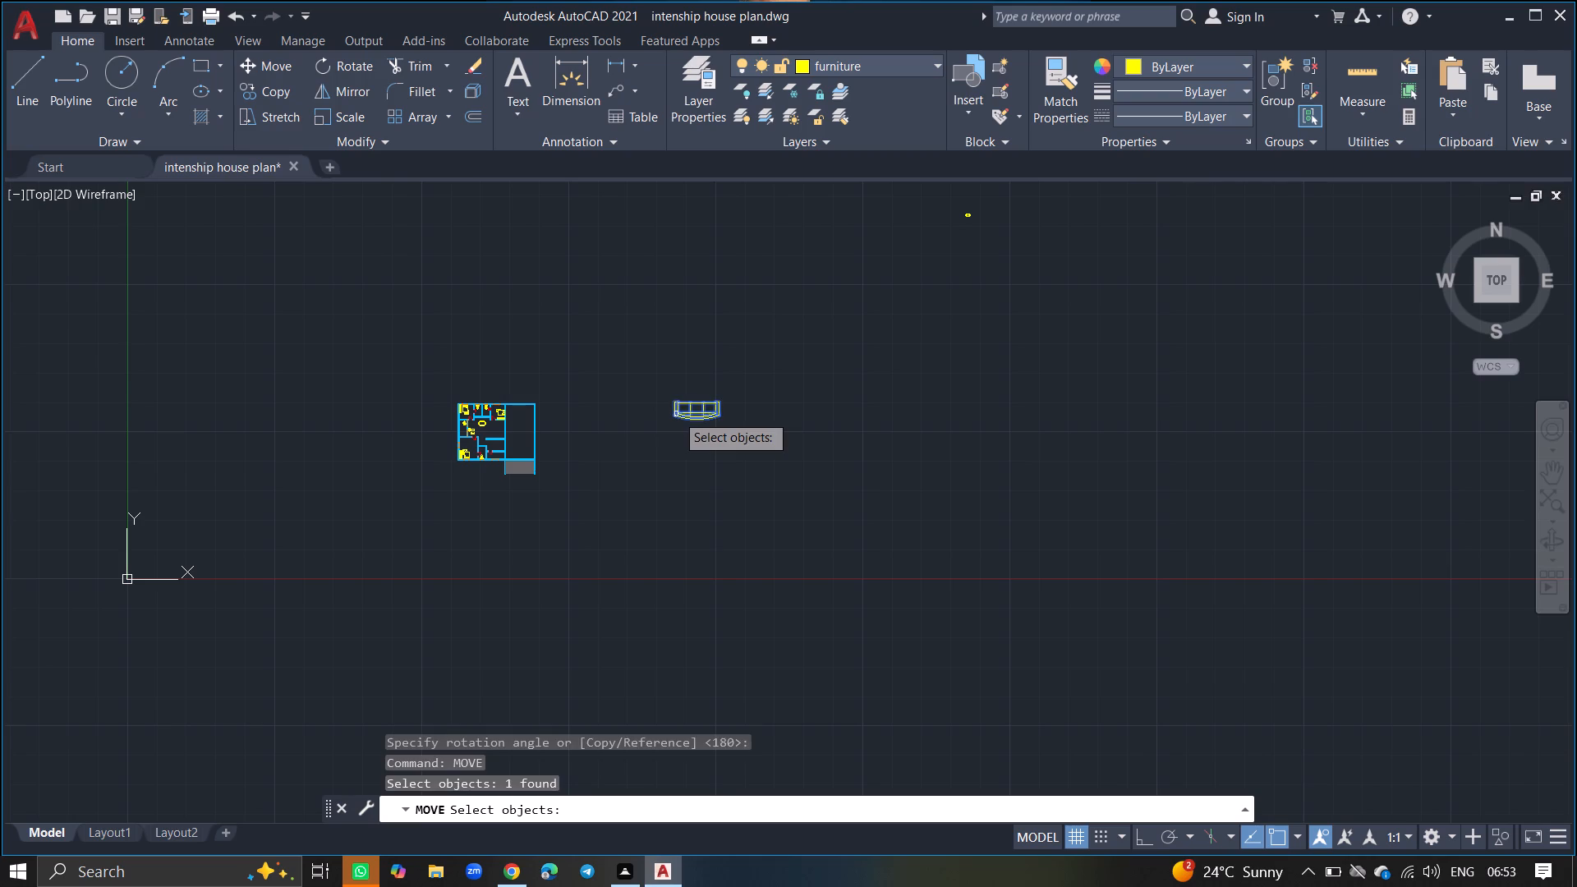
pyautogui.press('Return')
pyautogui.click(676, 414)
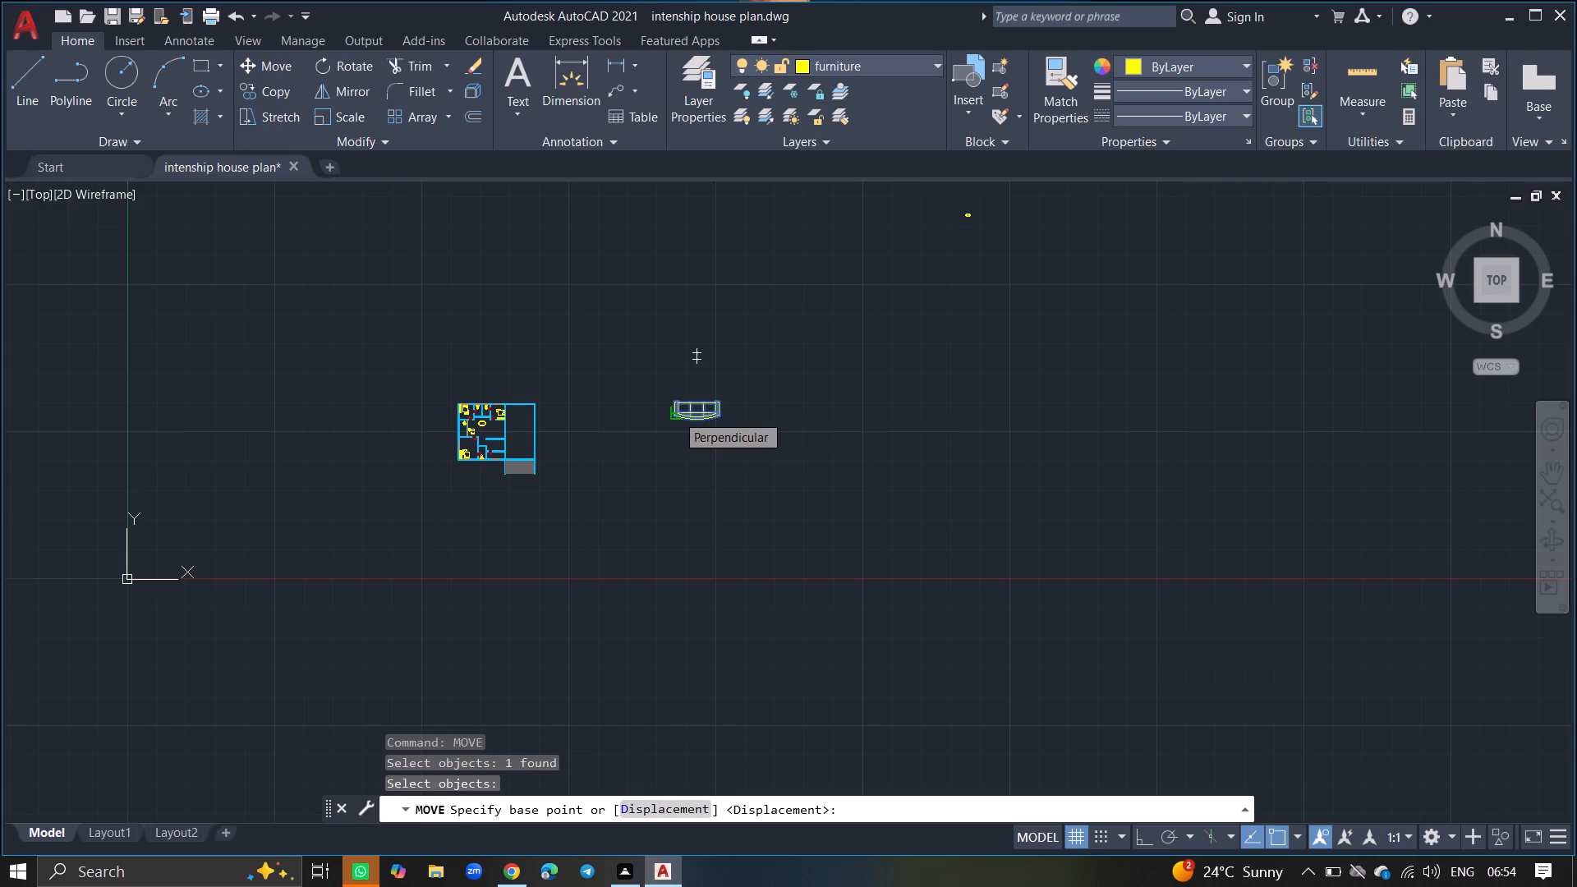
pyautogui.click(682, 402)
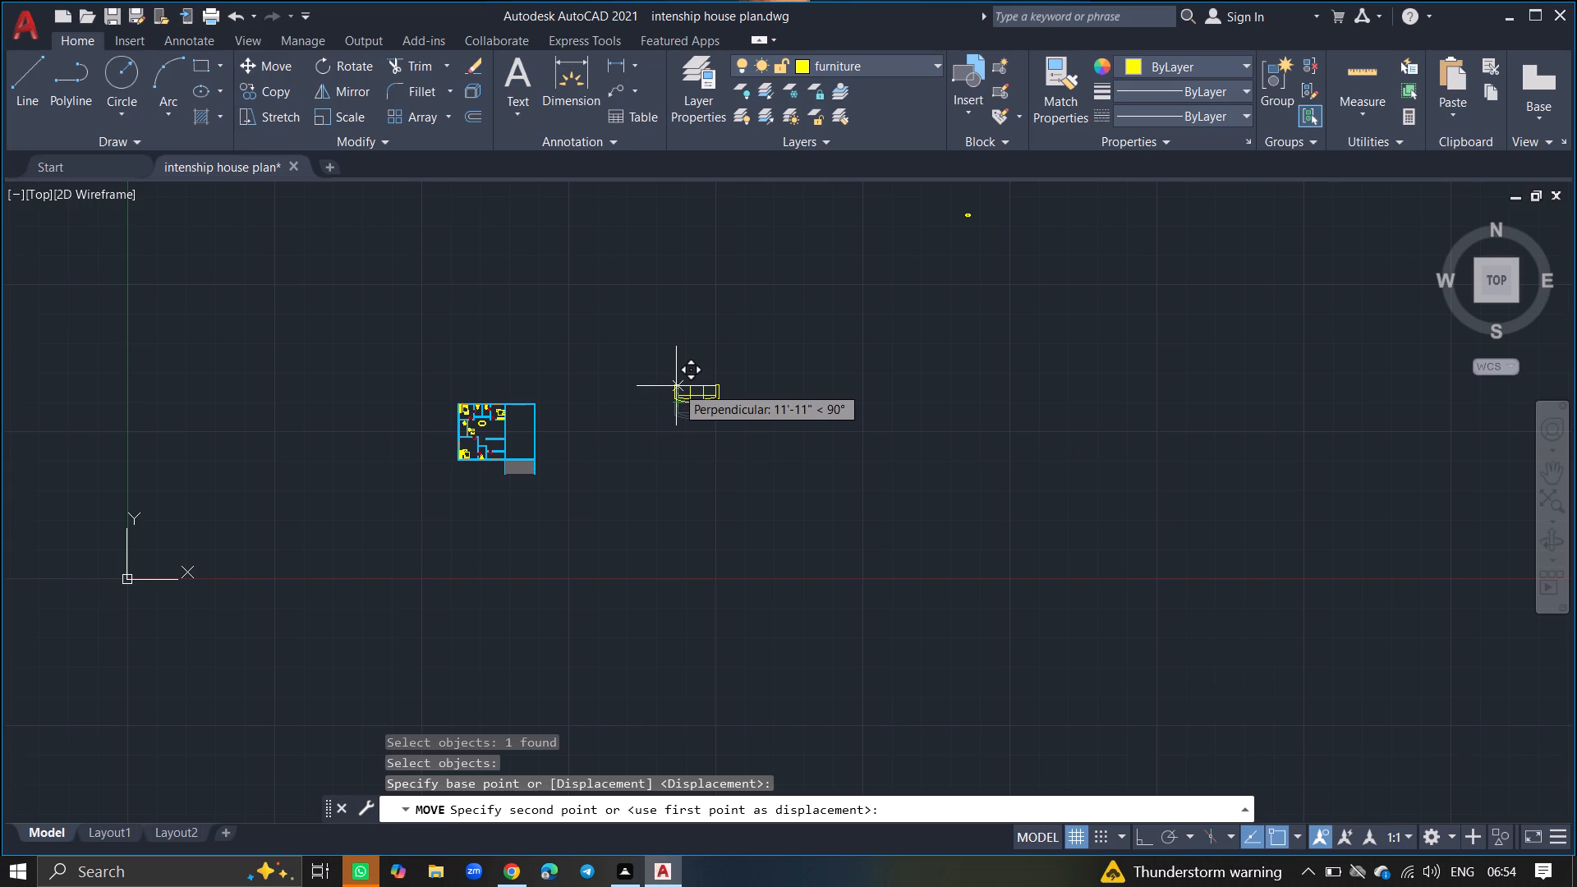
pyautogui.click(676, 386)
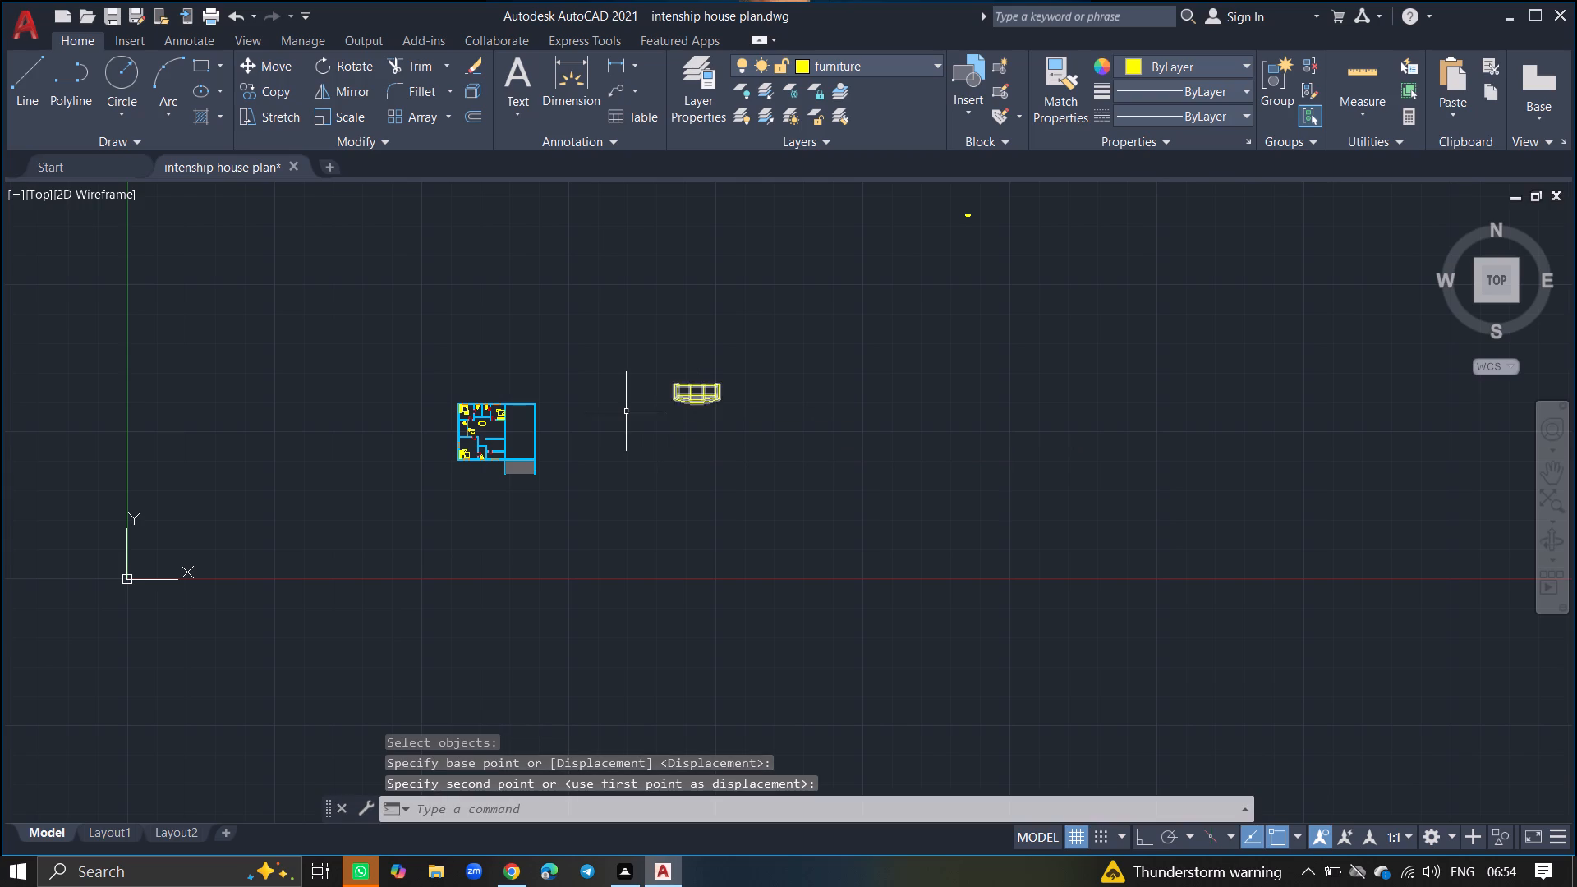
# Move the roundback sofa from its seat centre into the house, placing it over the living area south of the northeast bedroom.
pyautogui.click(743, 354)
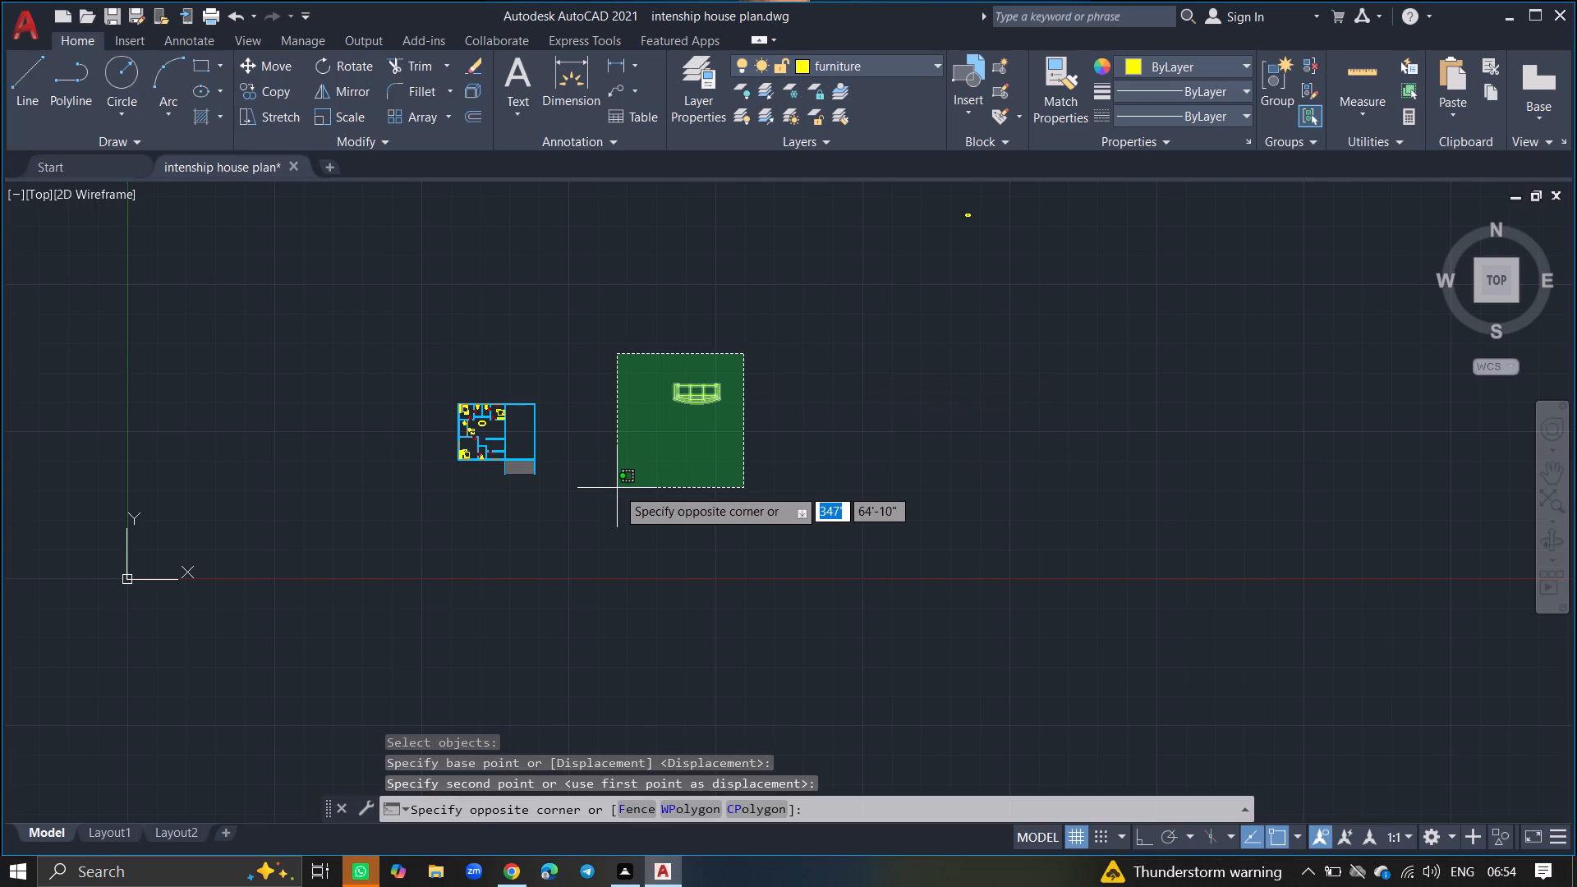
pyautogui.click(617, 488)
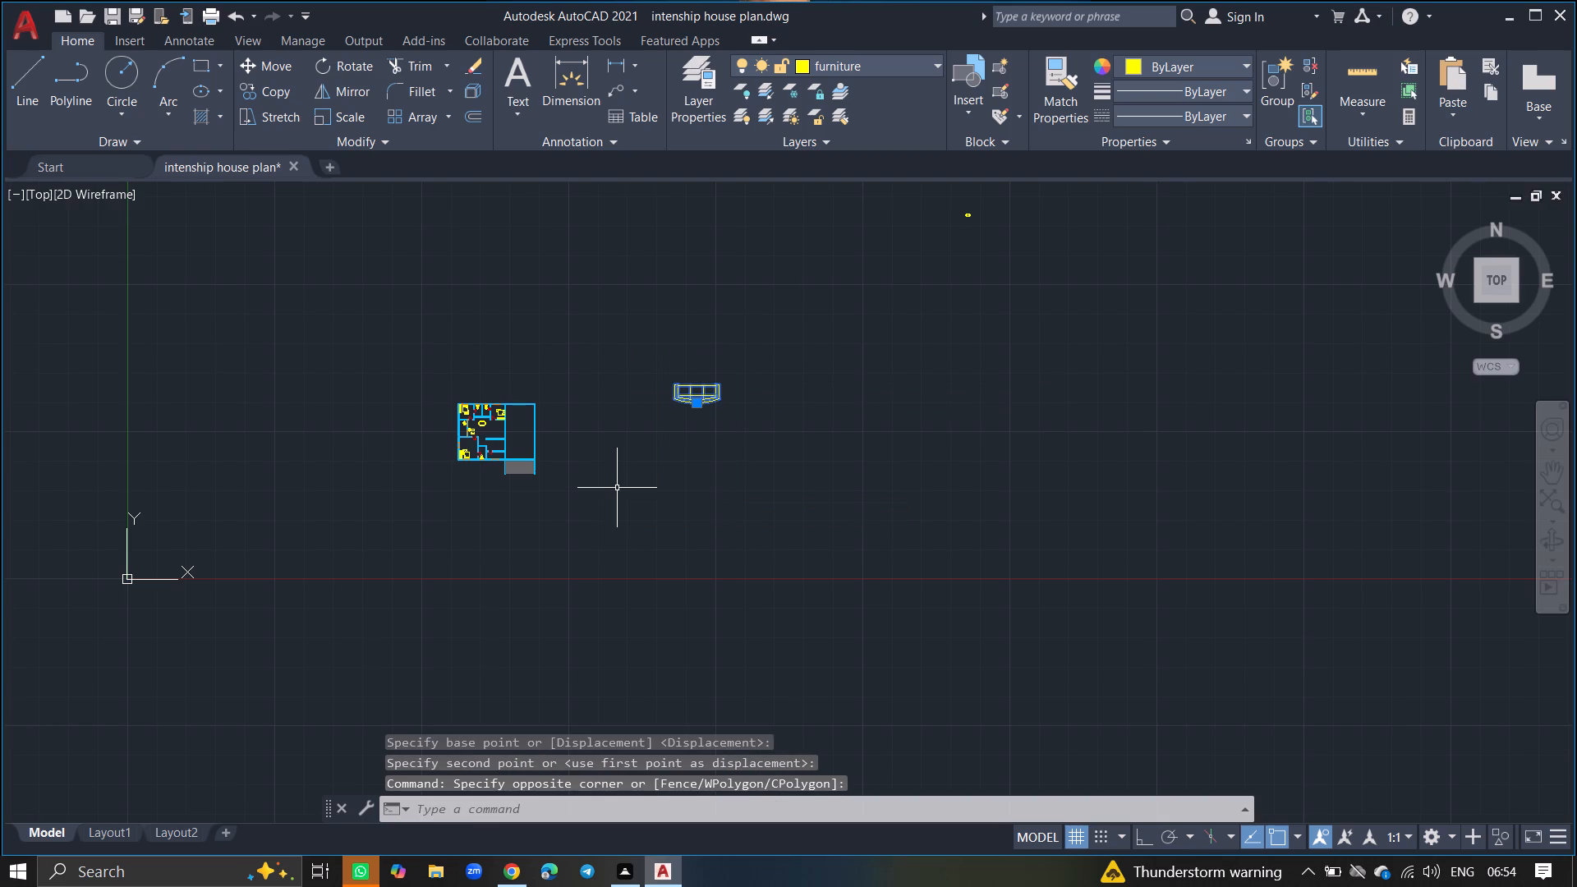
pyautogui.write('move')
pyautogui.press('Return')
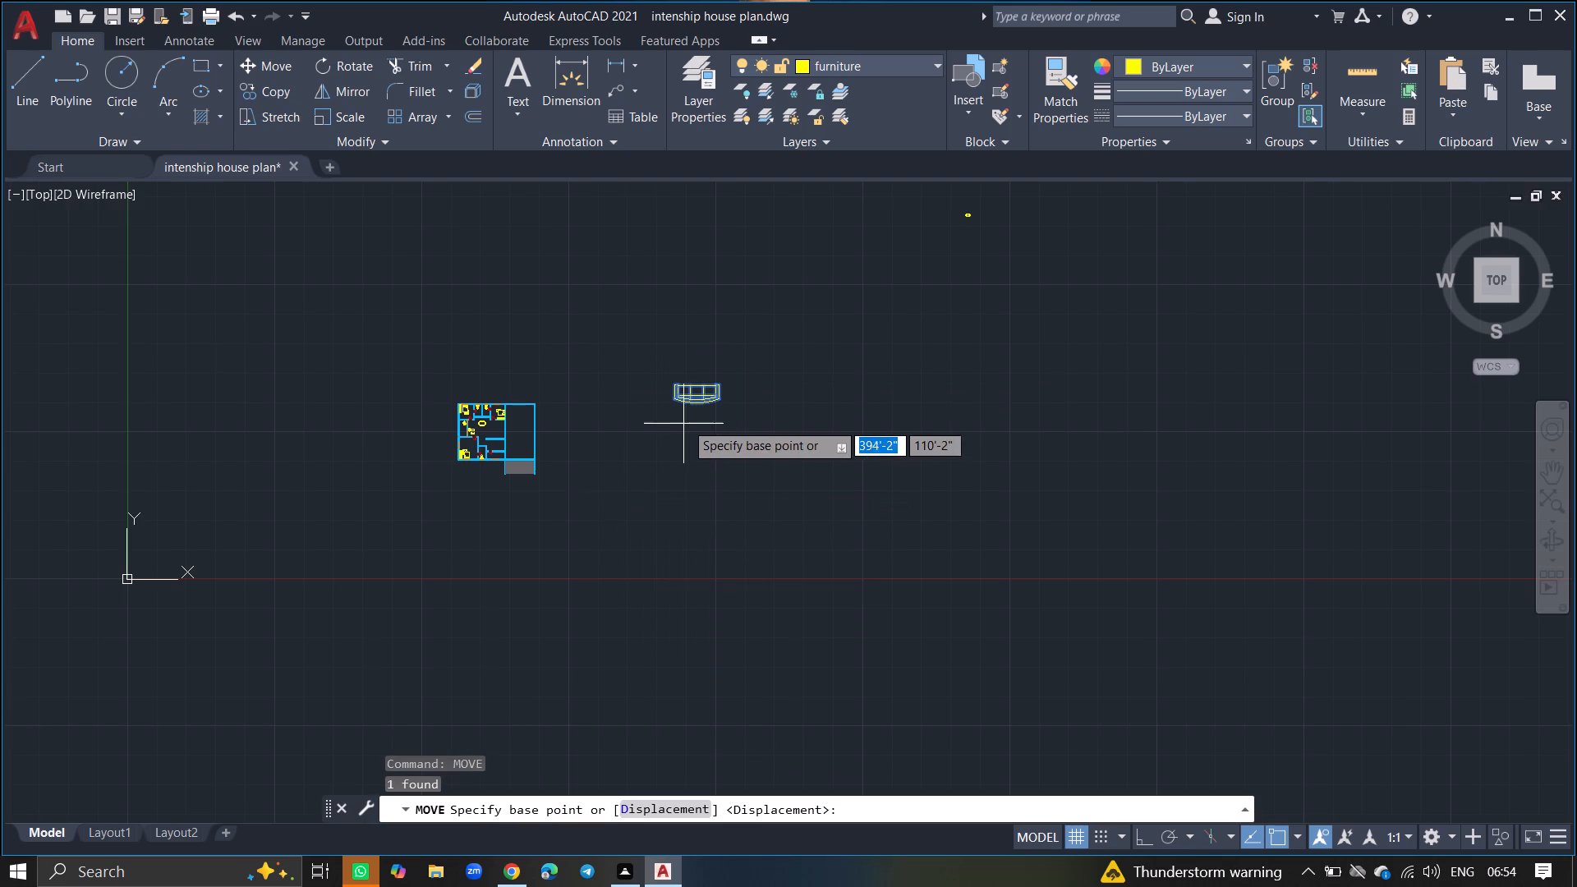
pyautogui.click(697, 396)
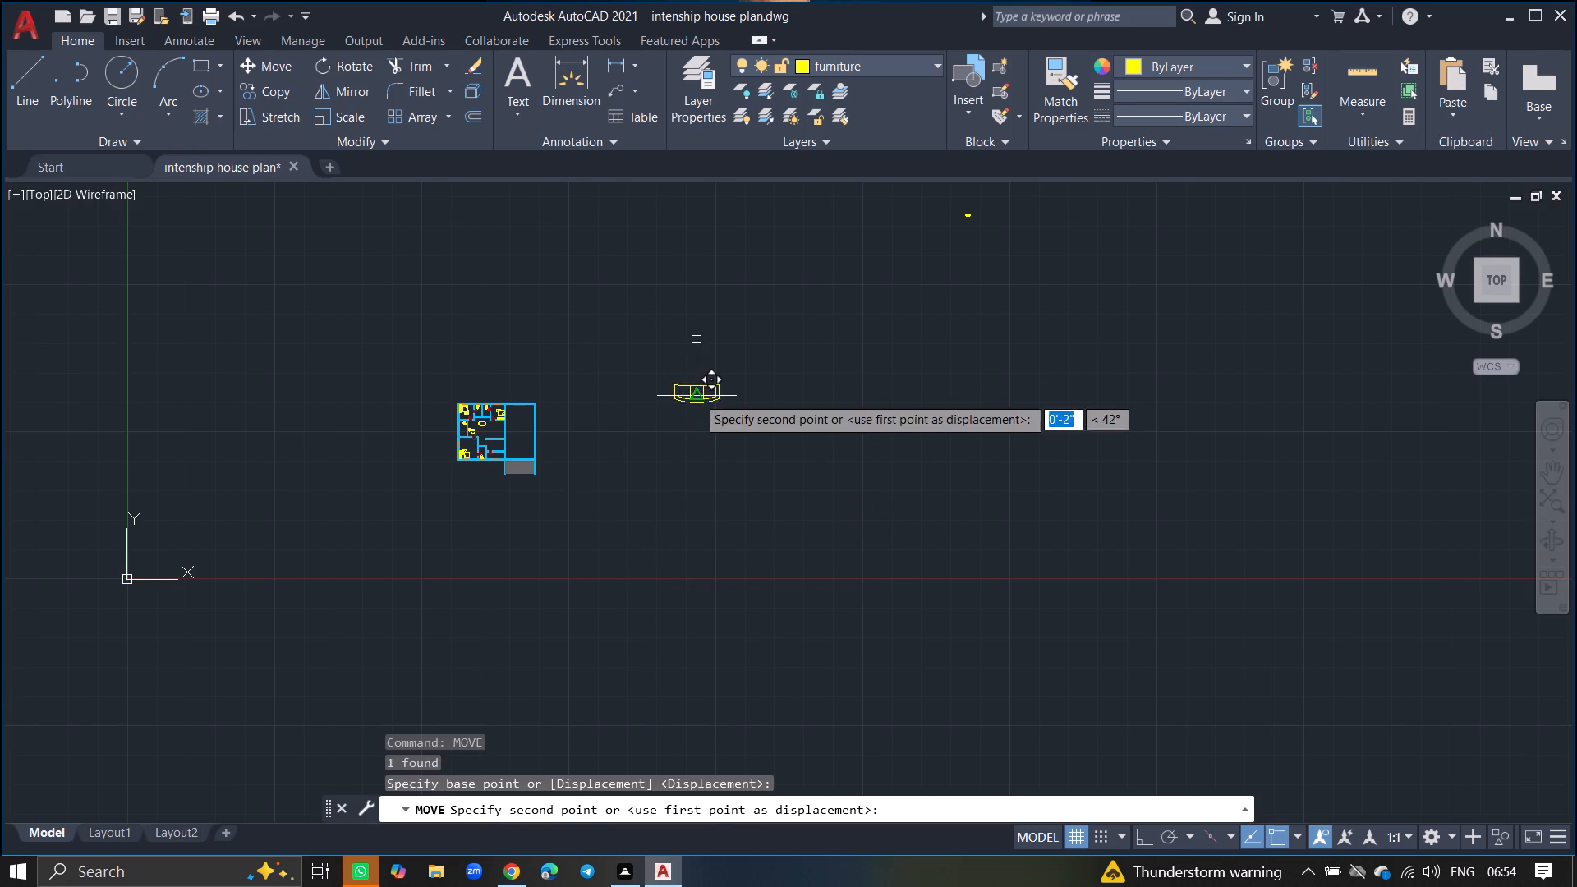
pyautogui.keyDown('ctrl'); pyautogui.scroll(8, 479, 419); pyautogui.keyUp('ctrl')
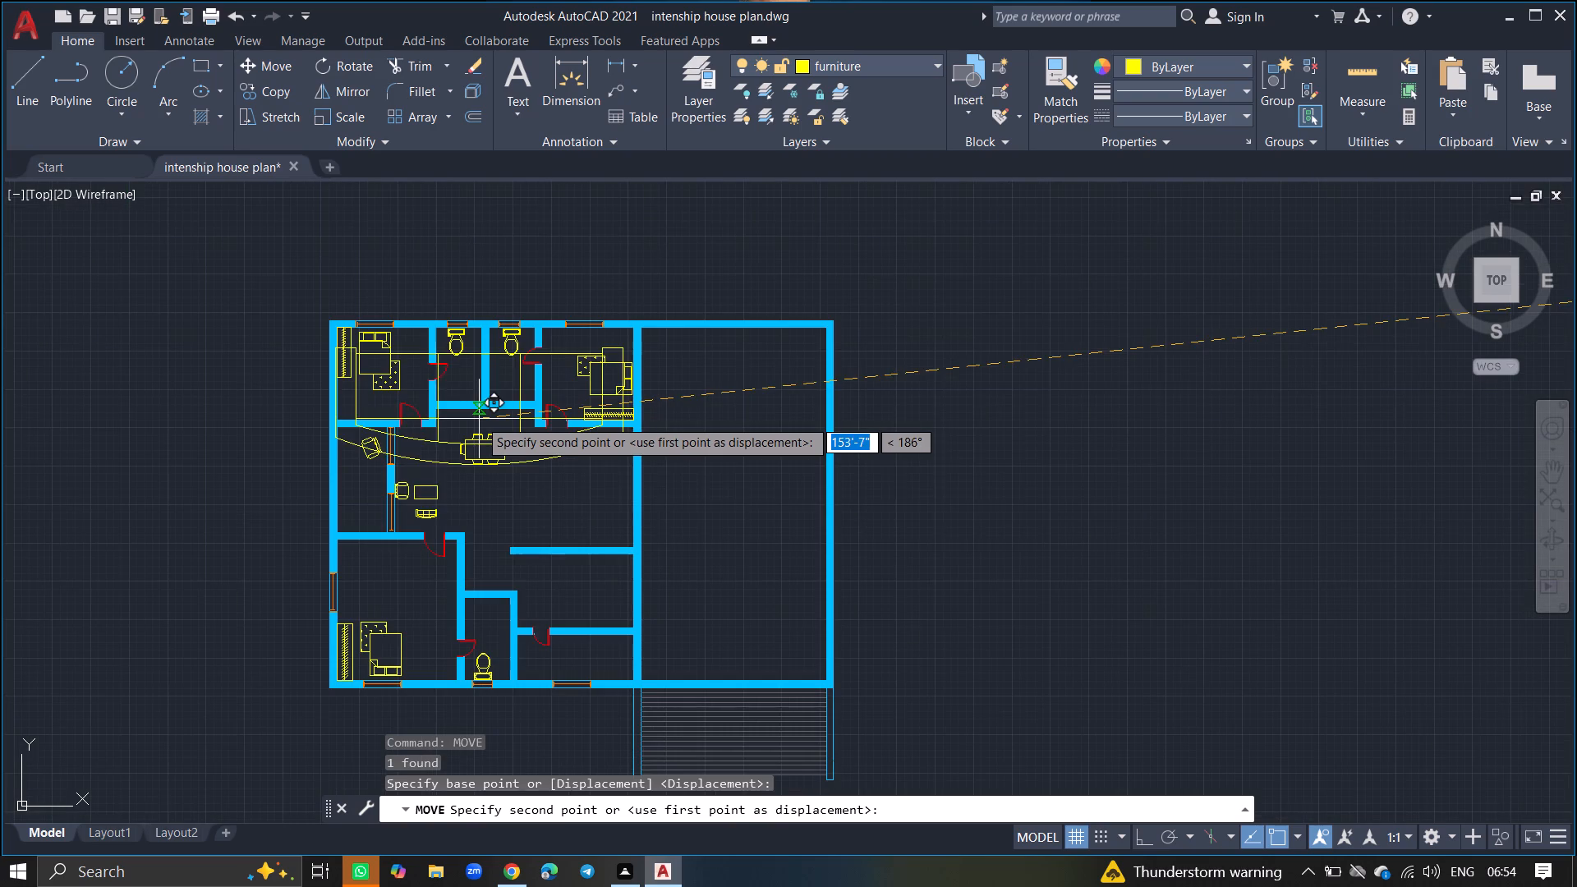
pyautogui.click(582, 505)
# Scale the roundback sofa down freehand to roughly one ninth of its size, using the west seat divider's intersection with the seat line as base point.
pyautogui.click(539, 507)
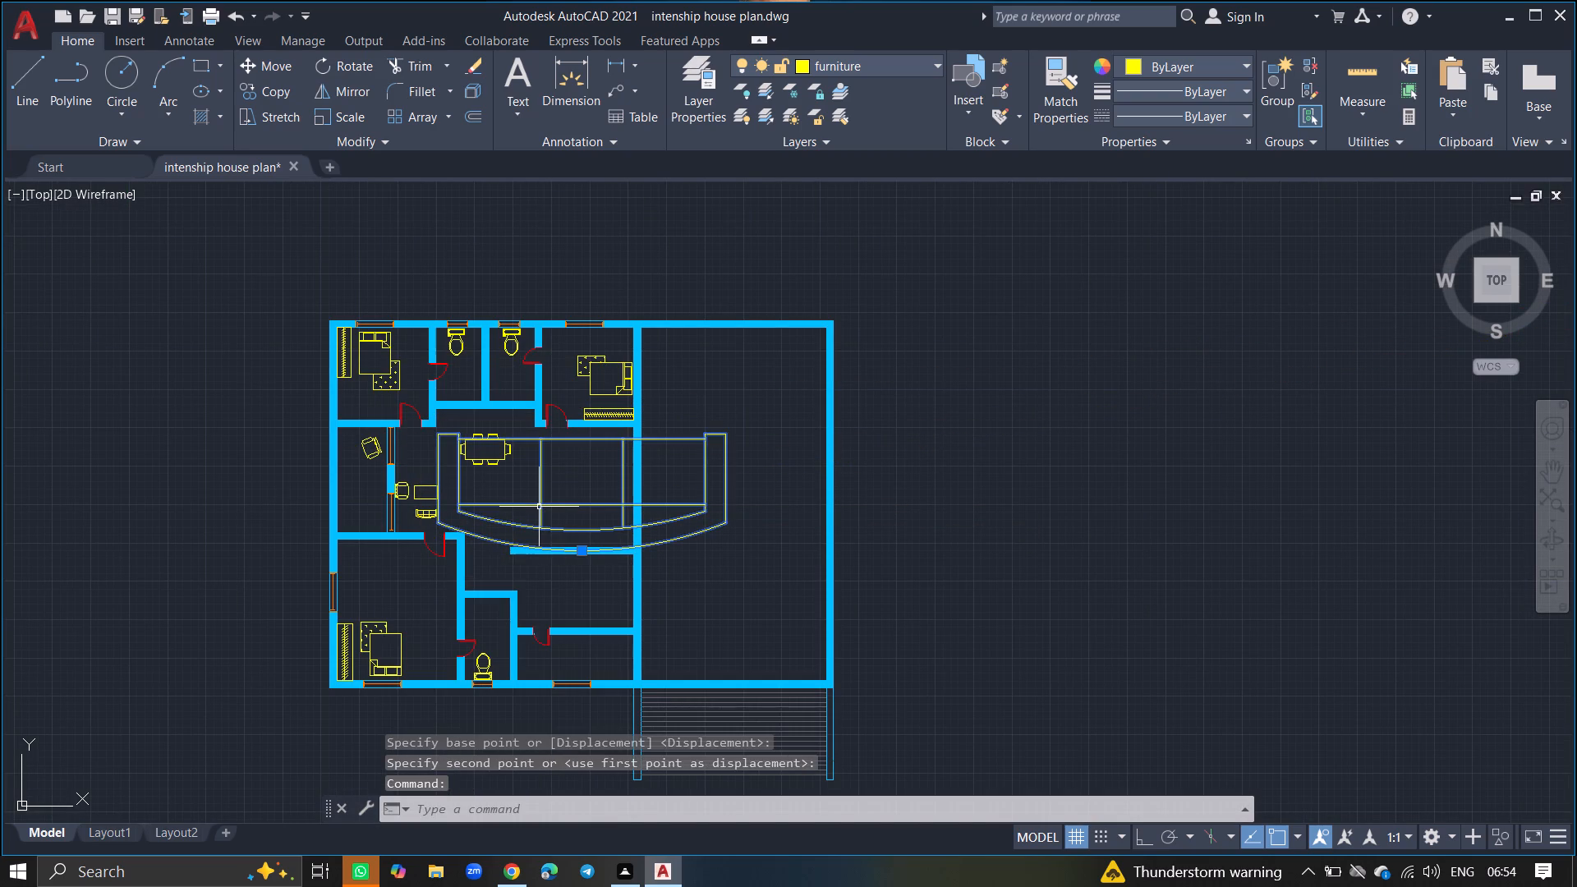
pyautogui.write('sc')
pyautogui.press('Return')
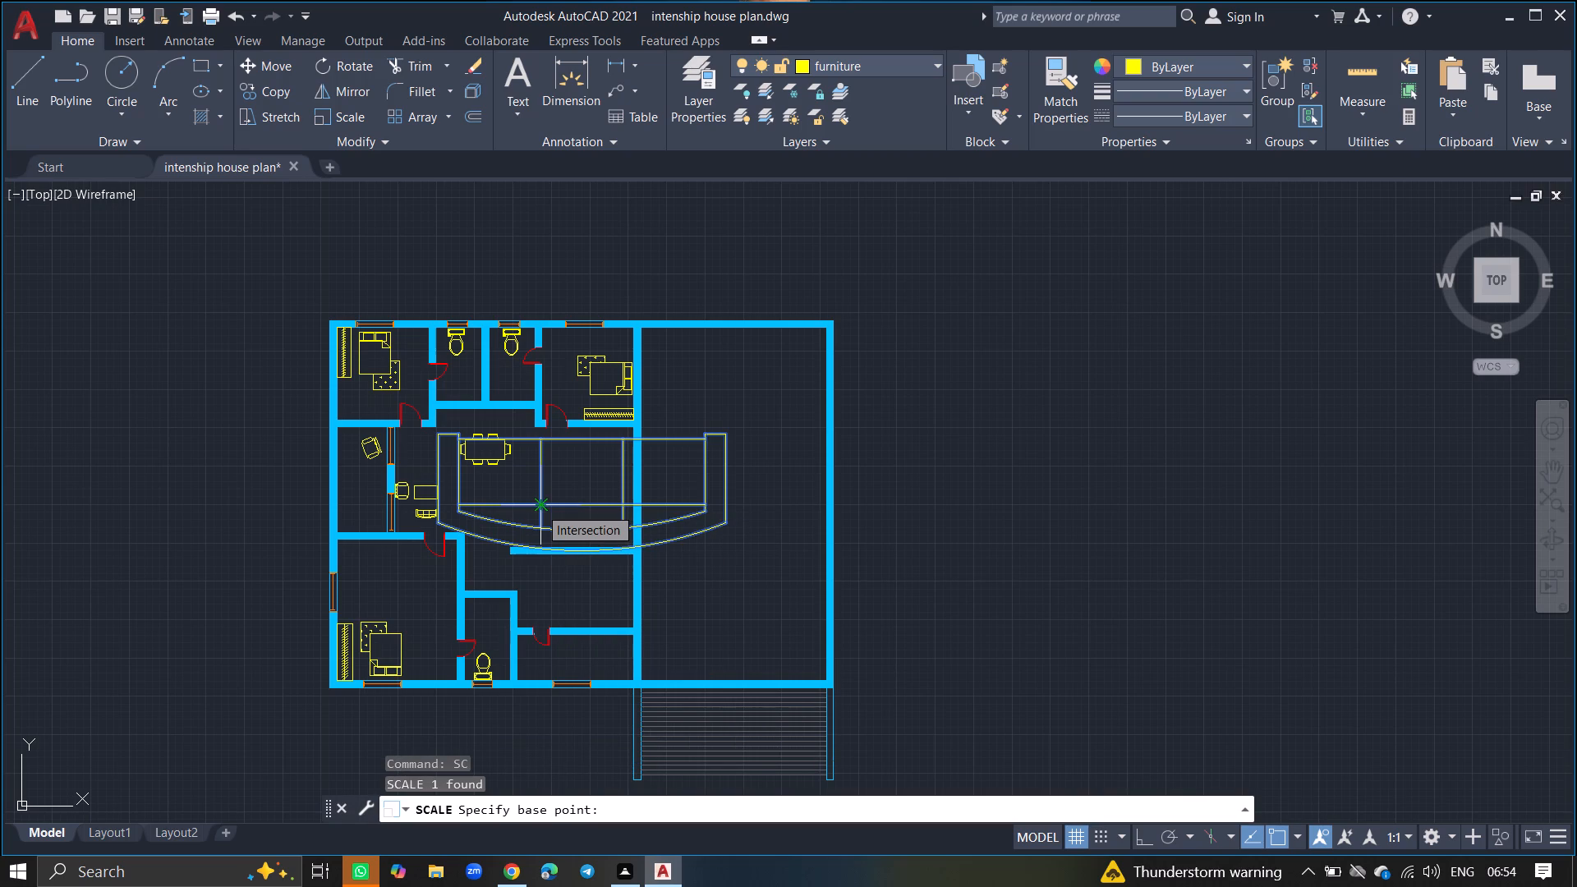
pyautogui.click(539, 507)
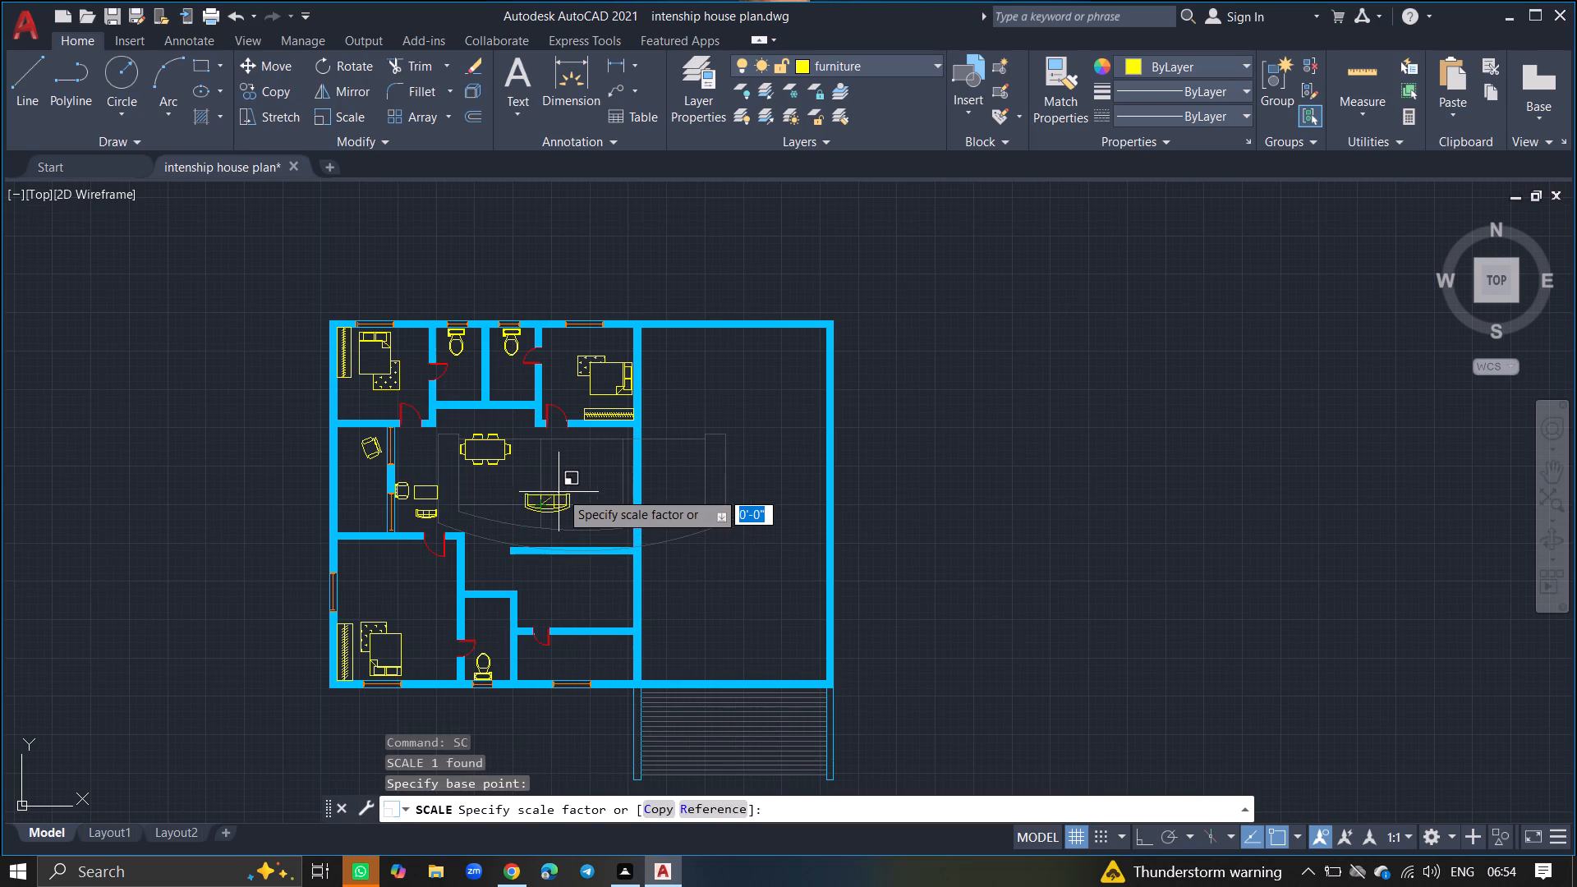
pyautogui.click(556, 497)
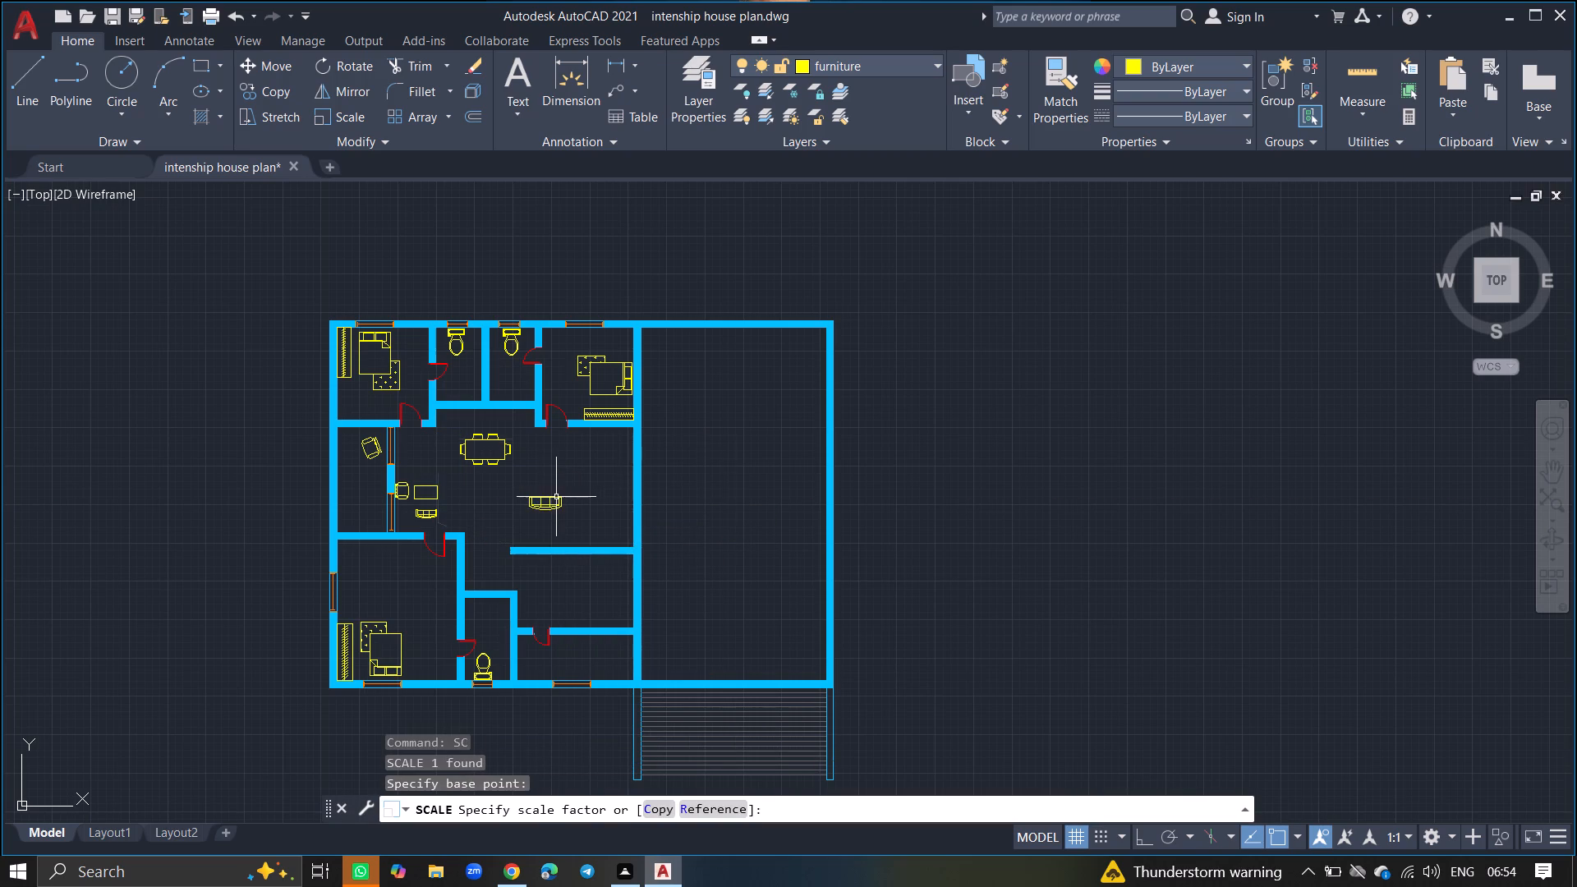
# Move the scaled-down roundback sofa about 4'-5" southeast, placing it just north of the living area's southern partition wall.
pyautogui.keyDown('ctrl'); pyautogui.scroll(6, 505, 468); pyautogui.keyUp('ctrl')
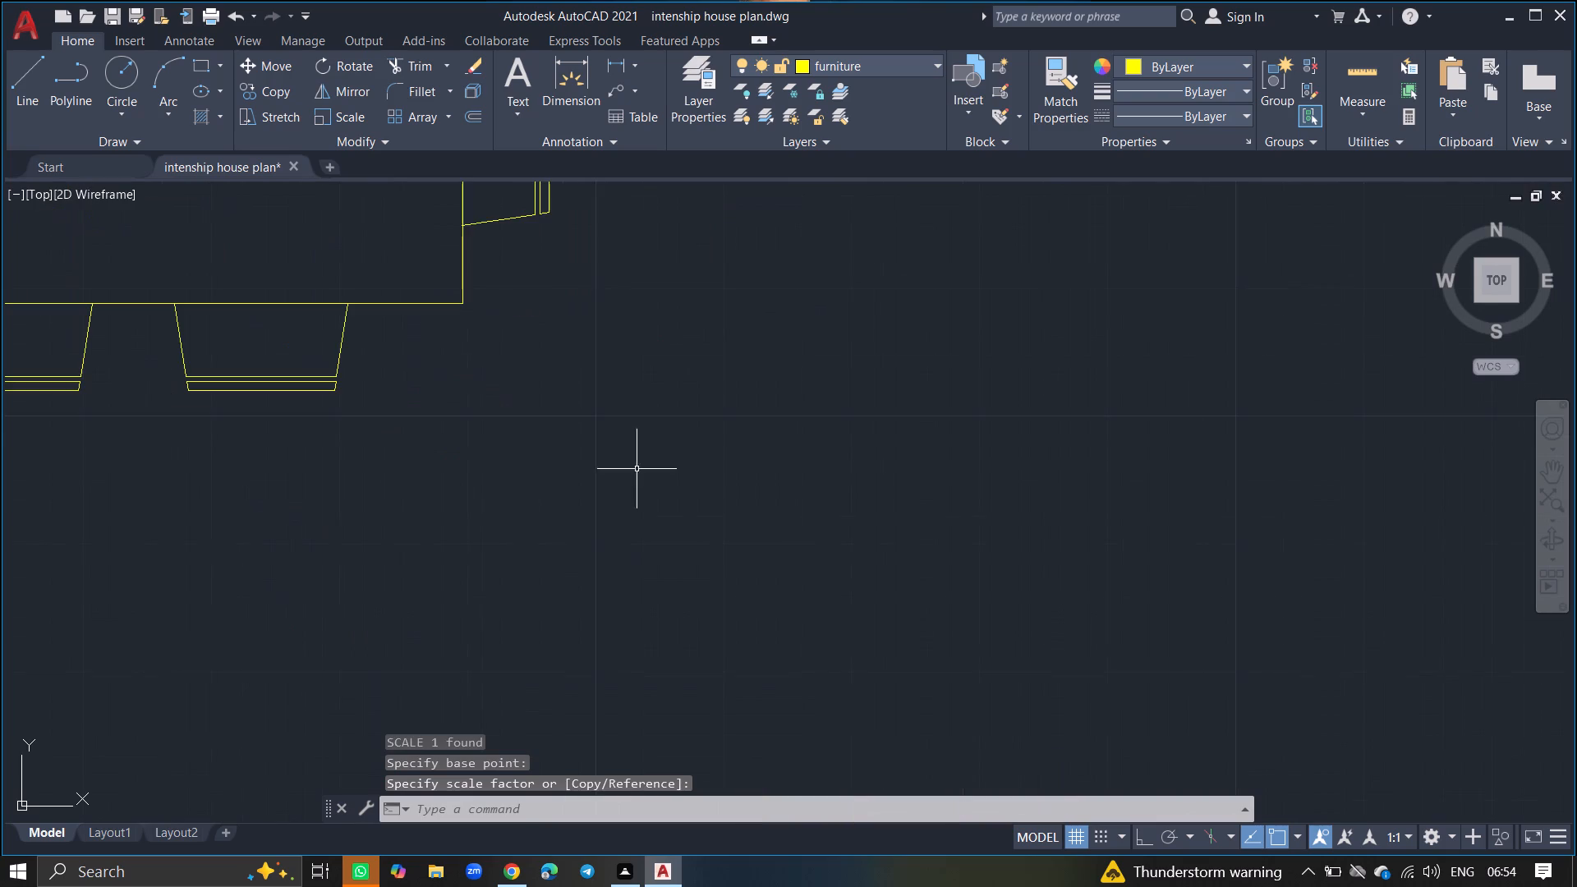
pyautogui.keyDown('ctrl'); pyautogui.scroll(-4, 768, 479); pyautogui.keyUp('ctrl')
pyautogui.click(931, 513)
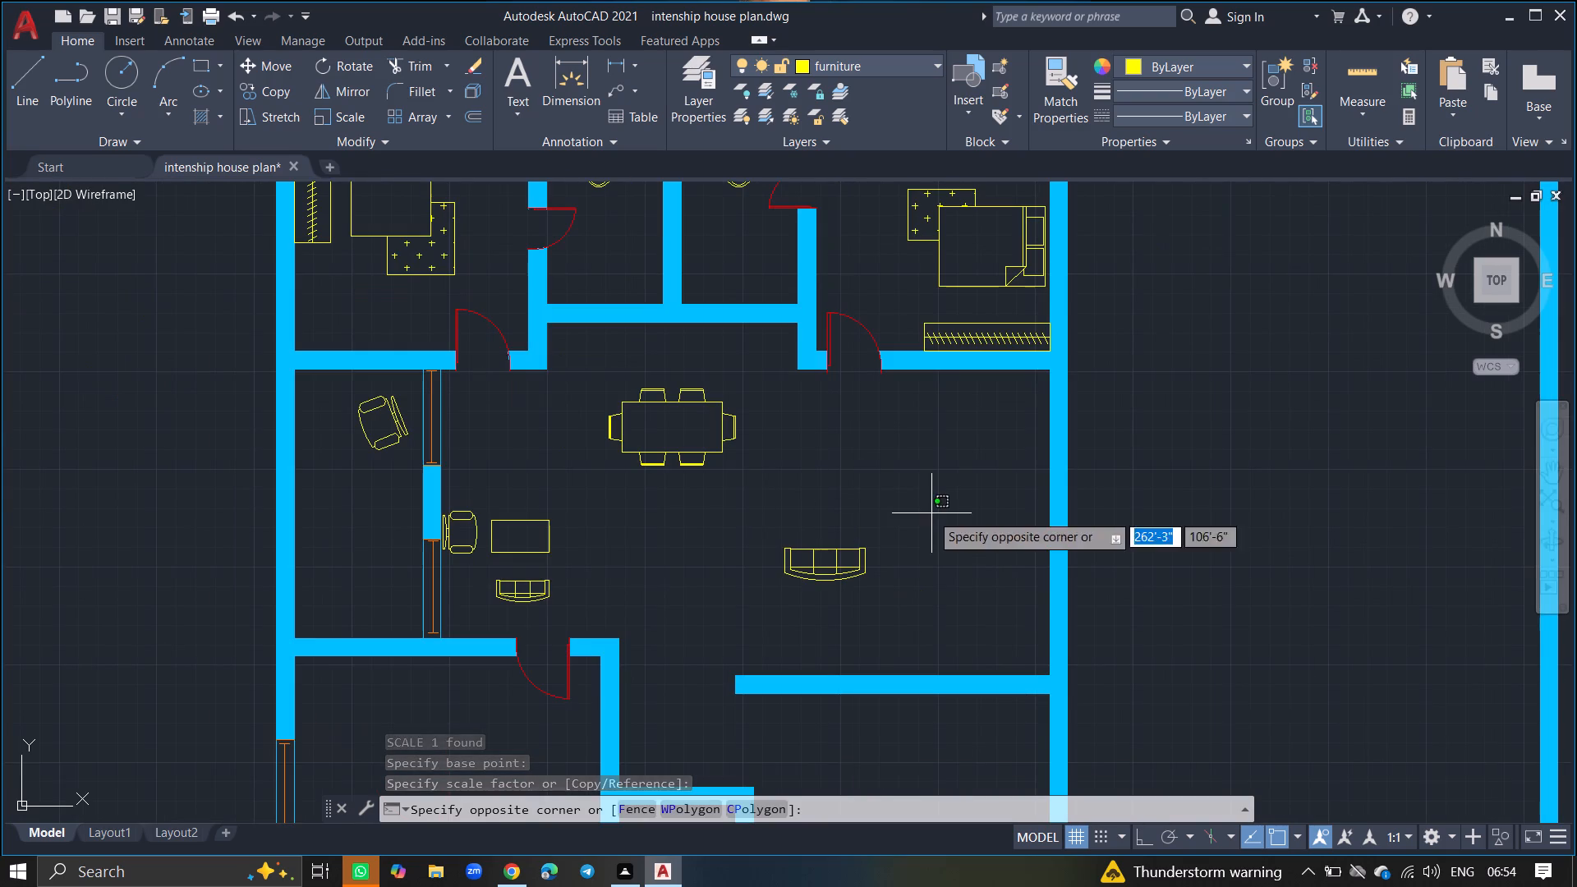
pyautogui.click(720, 619)
pyautogui.write('move')
pyautogui.press('Return')
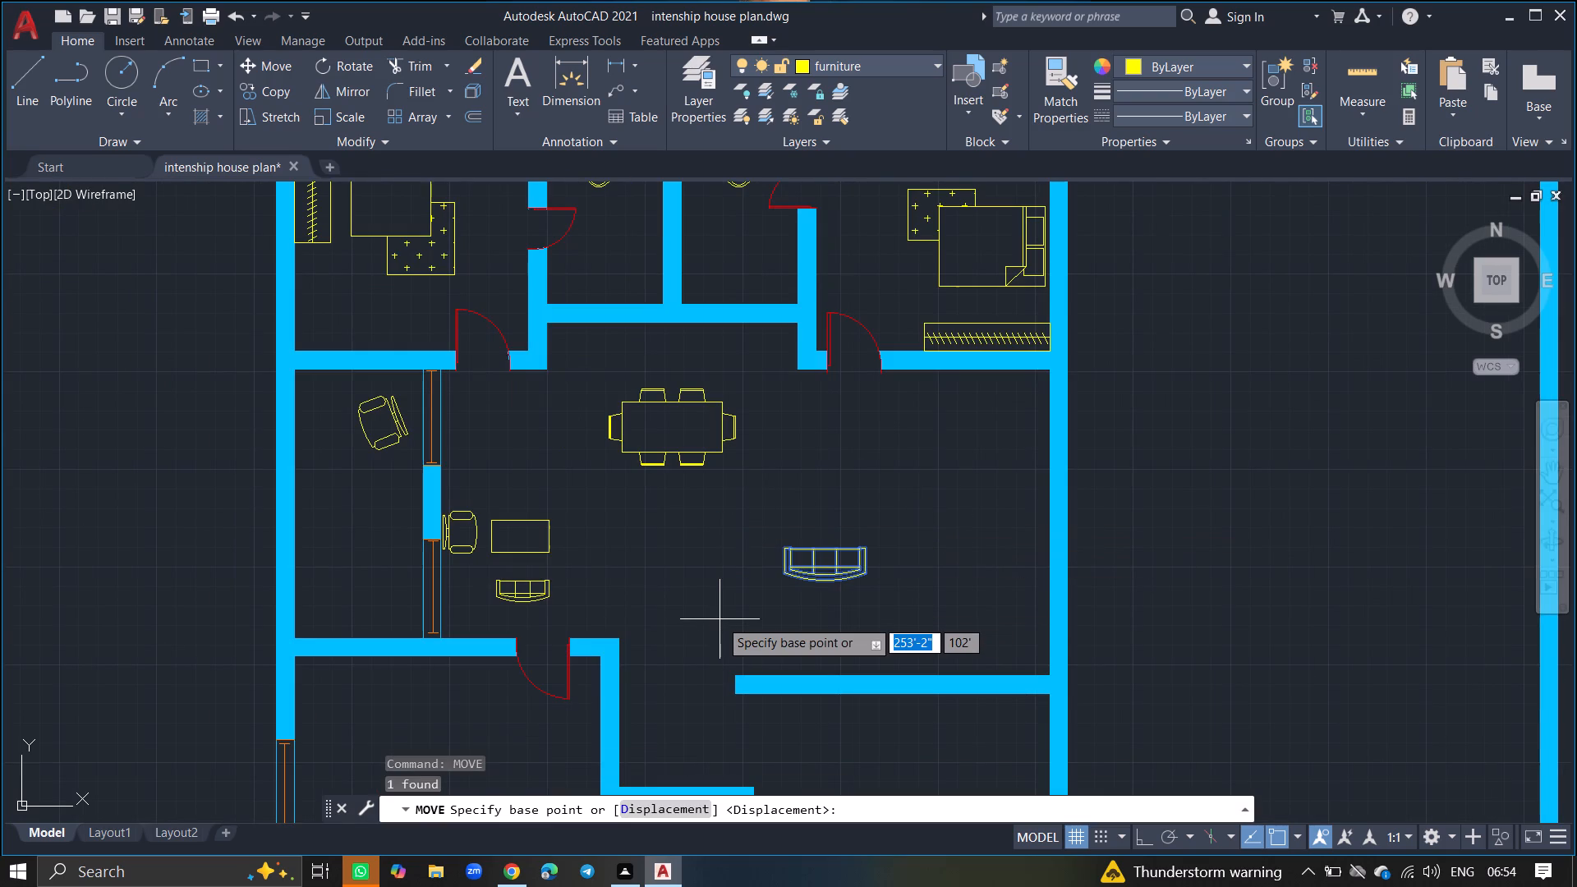
pyautogui.click(823, 570)
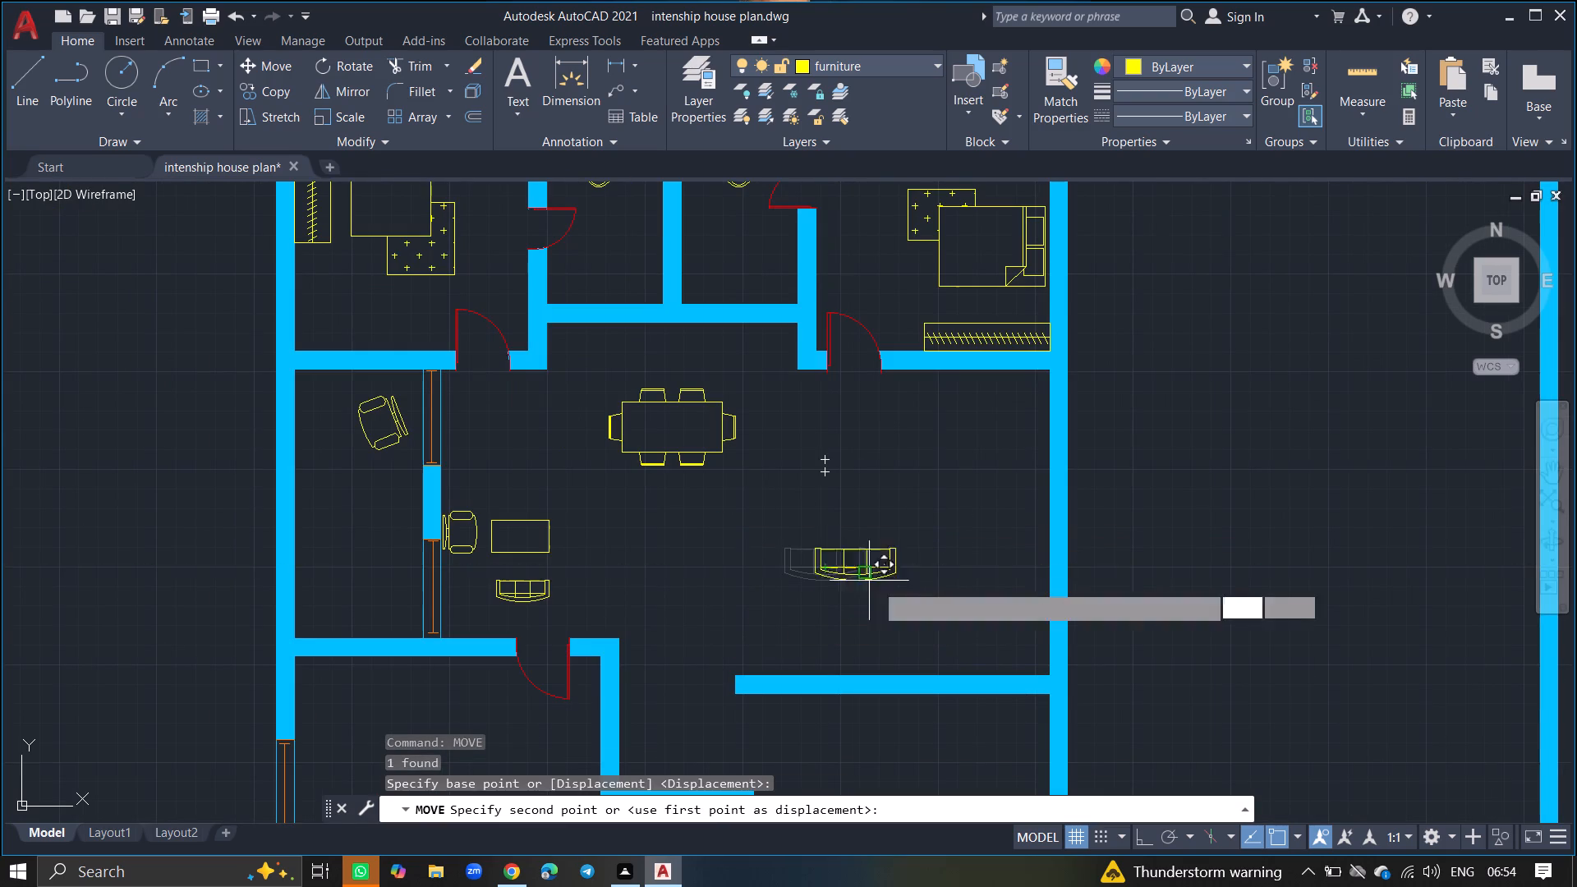
pyautogui.click(908, 629)
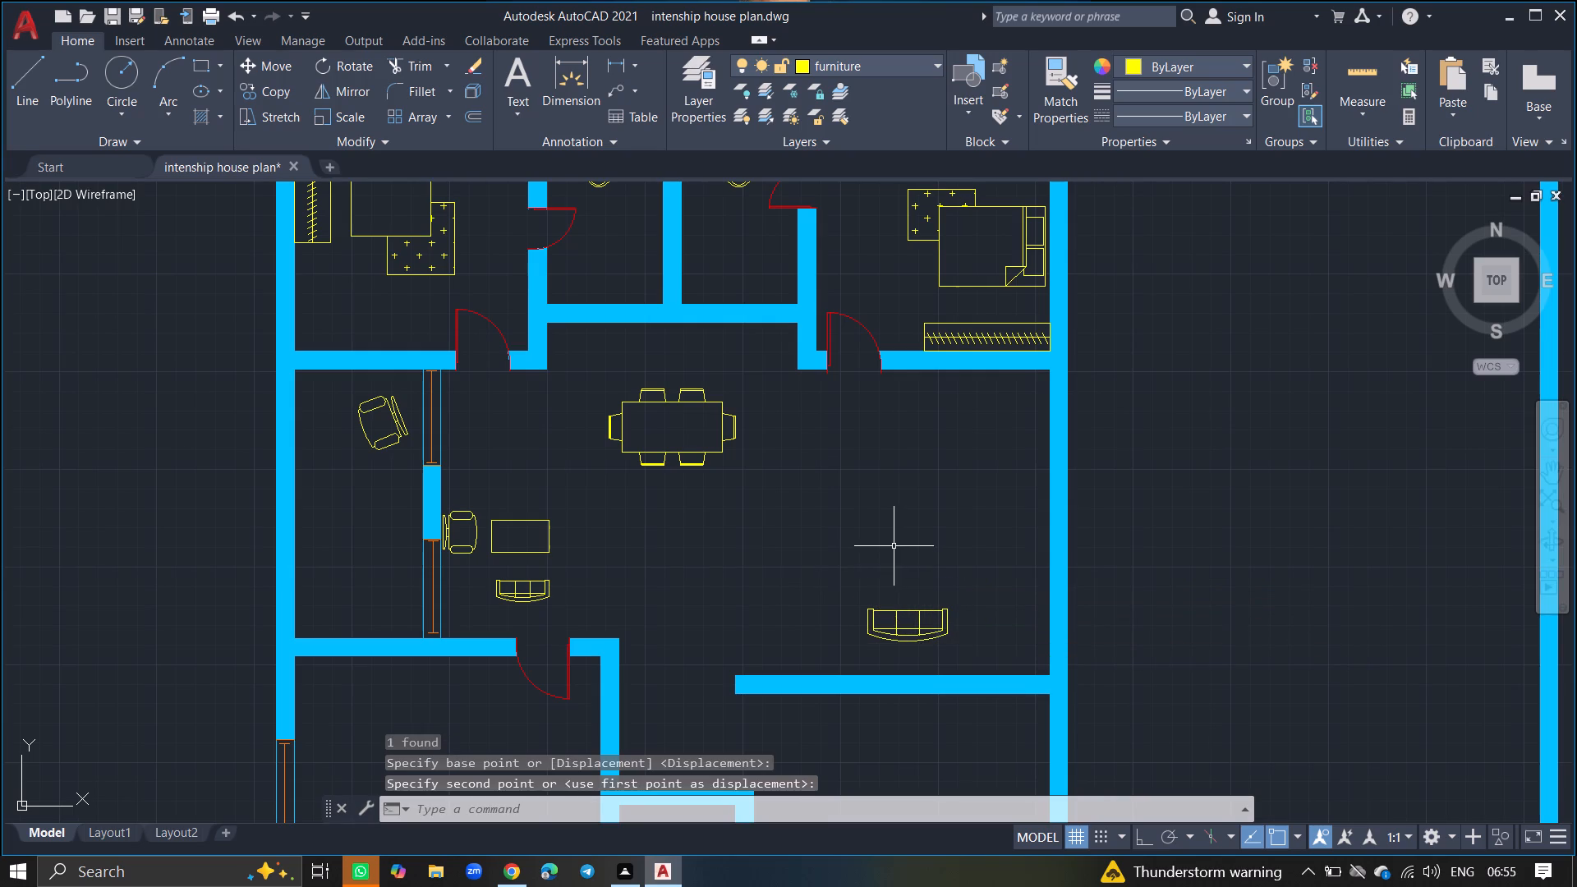
# Draw a coffee-table rectangle about 2'-10" by 1'-3" just north of the roundback sofa.
pyautogui.write('rec')
pyautogui.press('Return')
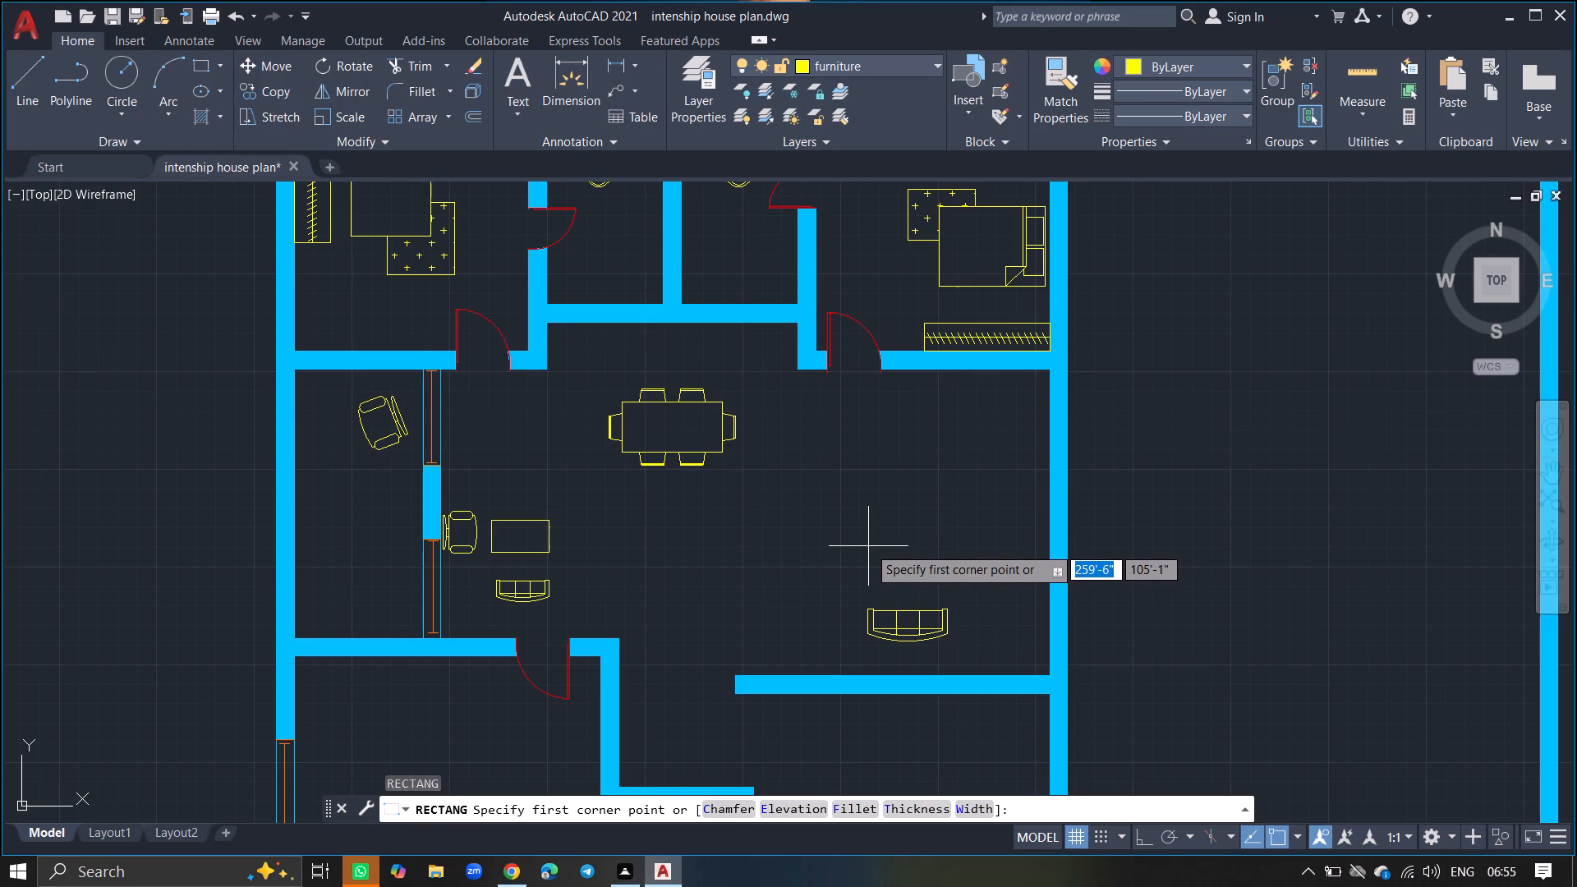
pyautogui.click(868, 546)
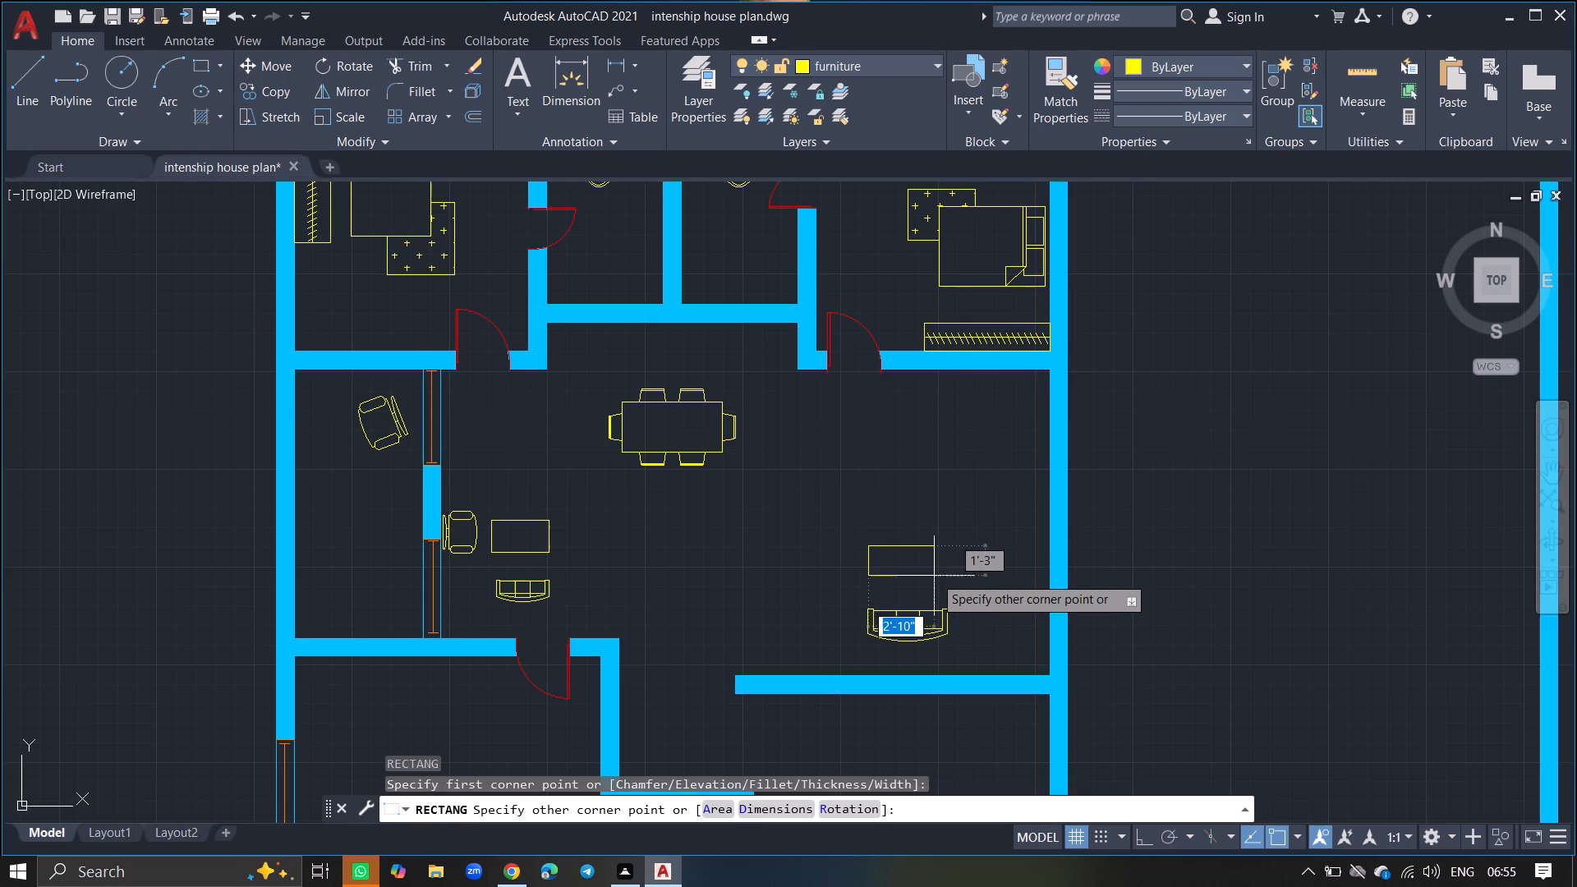
pyautogui.click(934, 577)
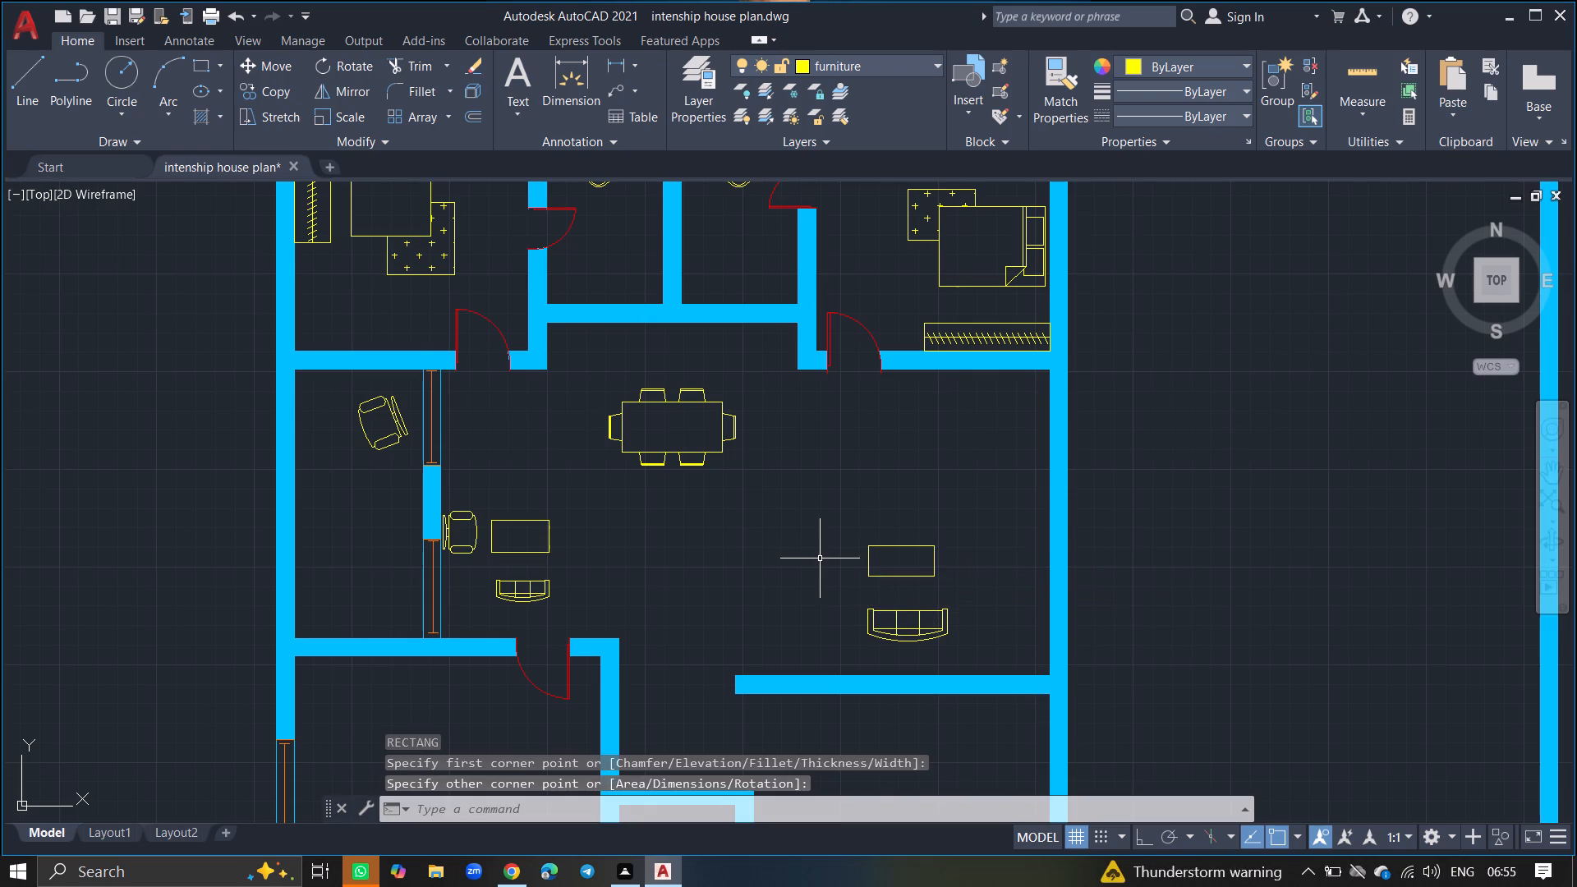
# Insert a Sofa - Roundback Loveseat 5 ft. block from DesignCenter east of the living area's east wall, and close DesignCenter.
pyautogui.hotkey('ctrl', '2')
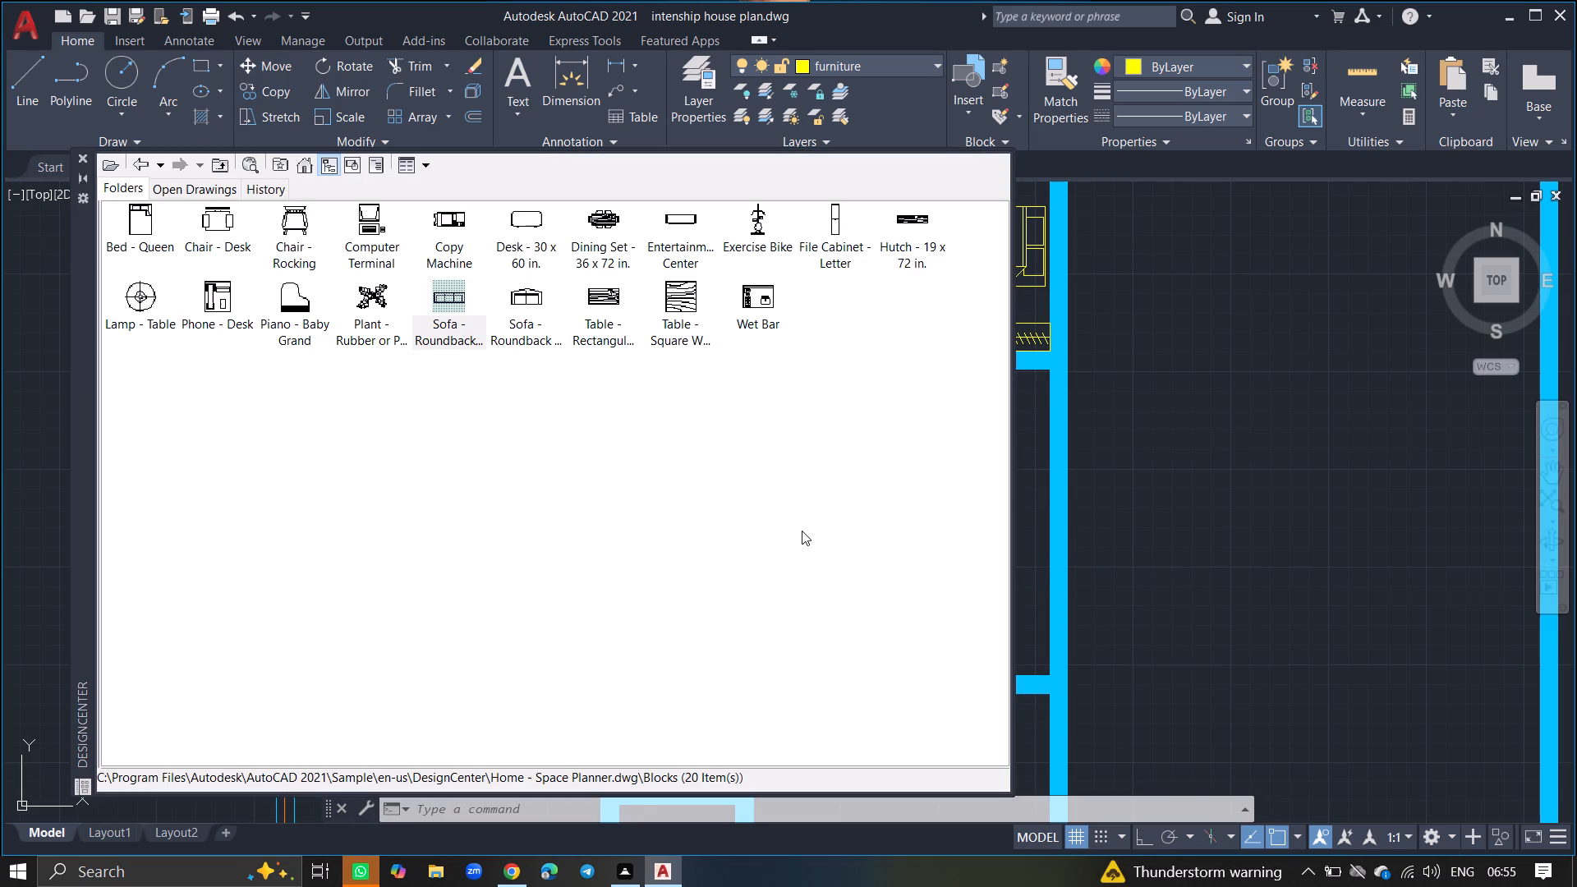
pyautogui.click(526, 287)
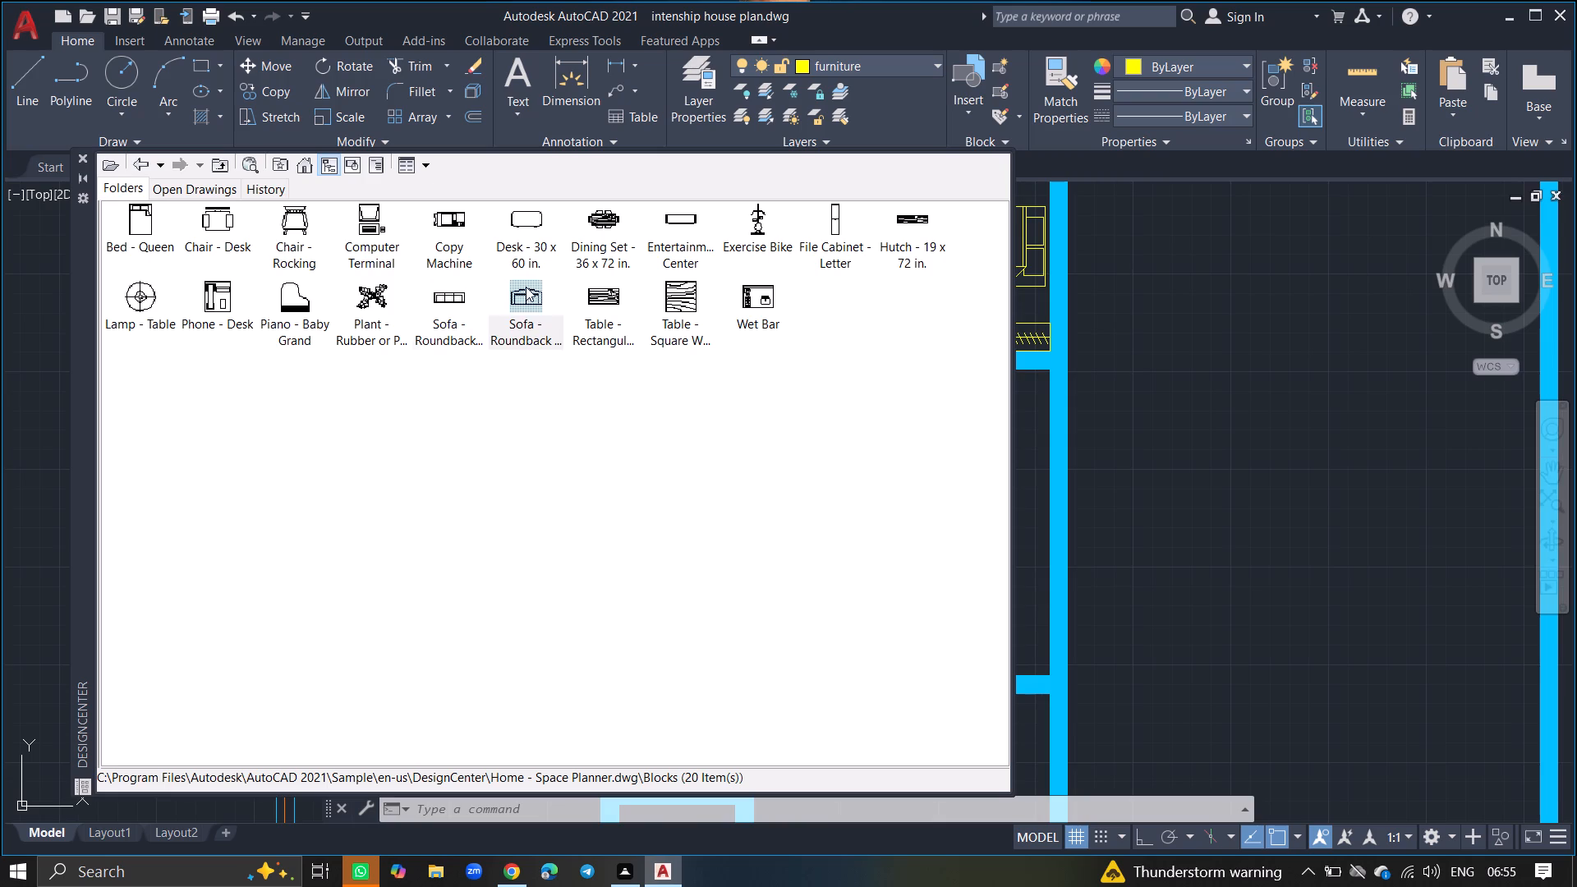
pyautogui.moveTo(526, 287); pyautogui.dragTo(1167, 421)
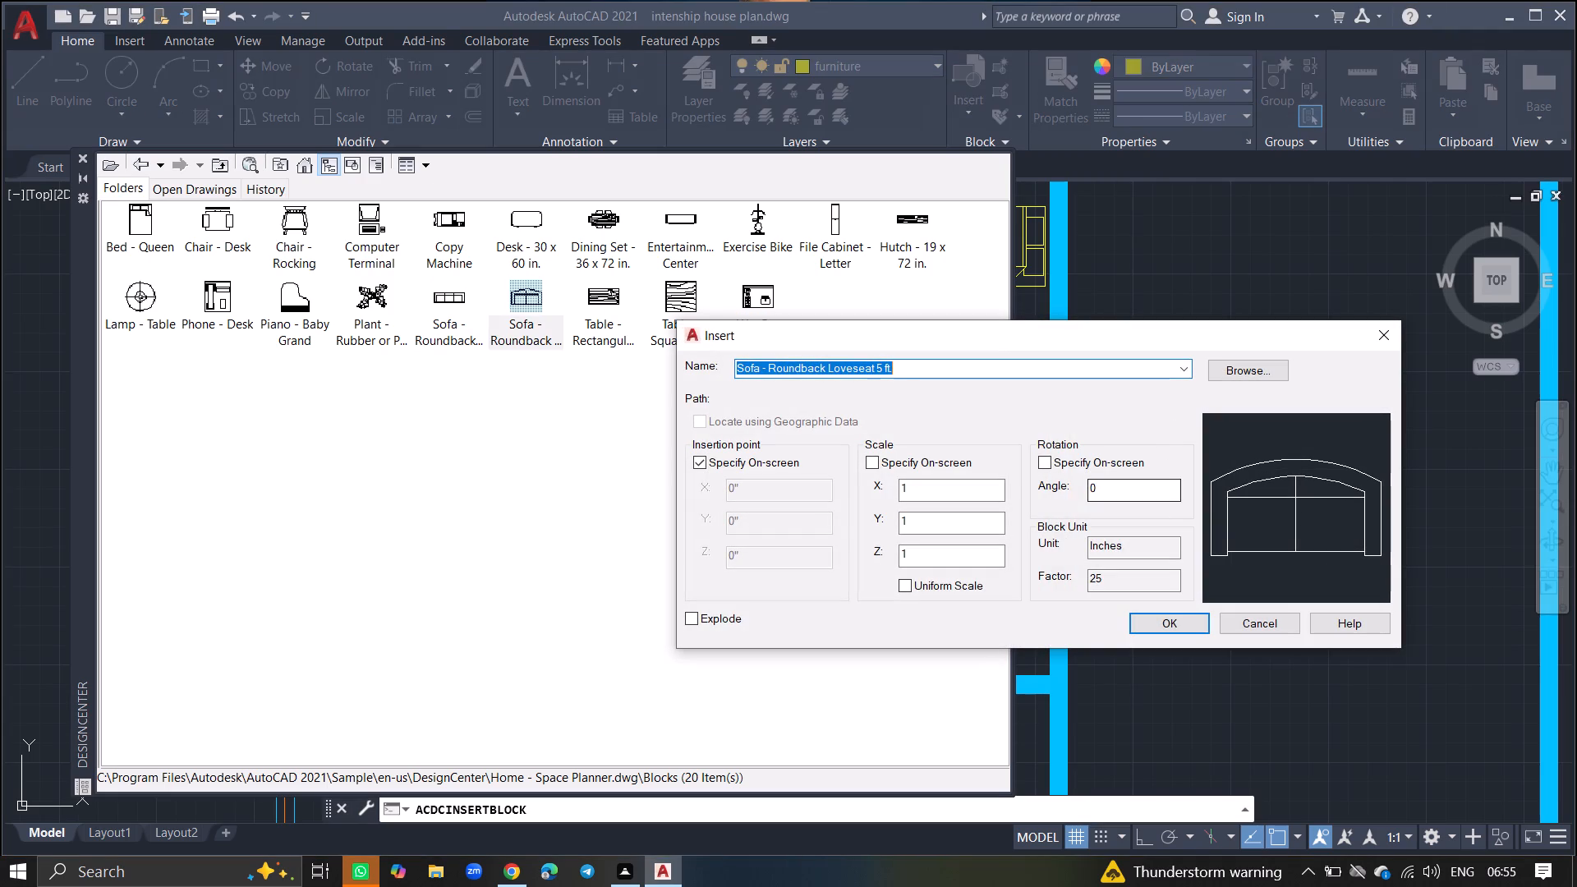
pyautogui.click(1166, 614)
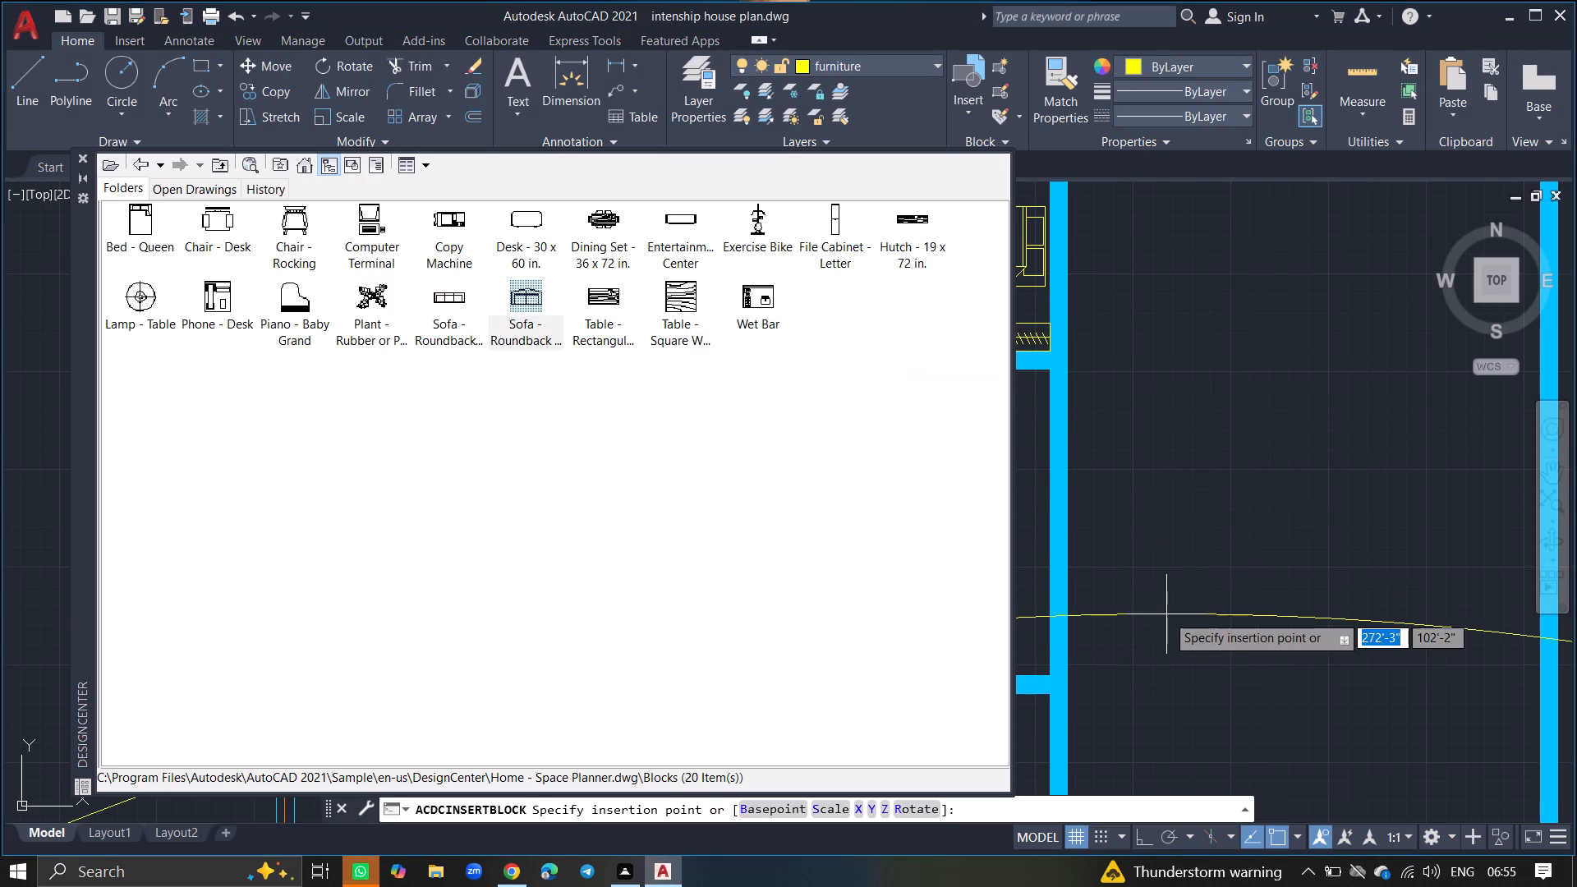
pyautogui.click(1207, 560)
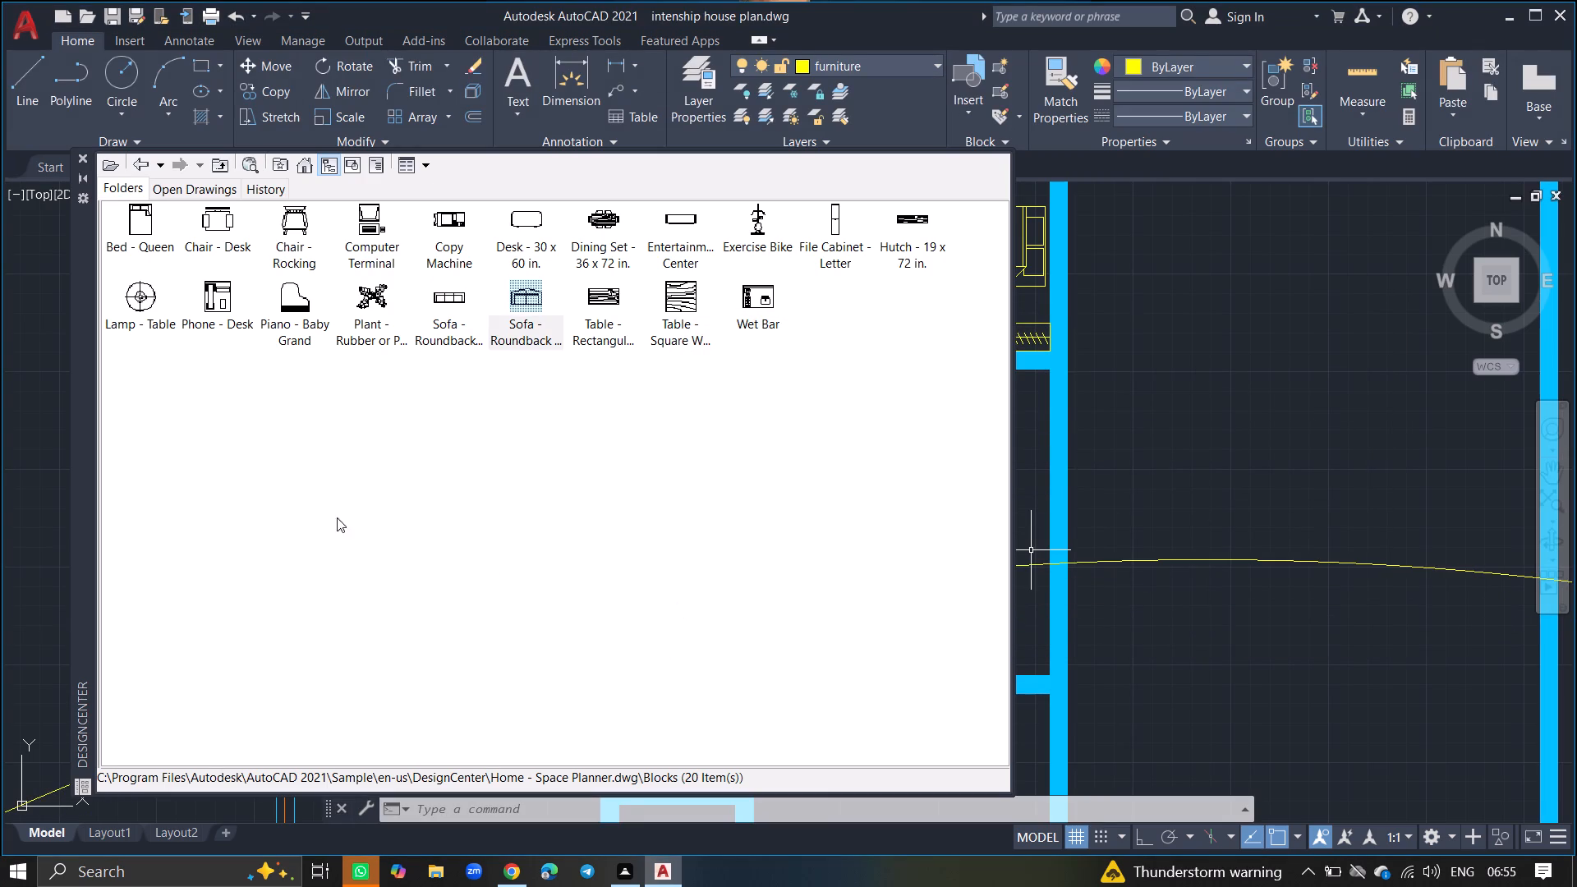
pyautogui.click(77, 154)
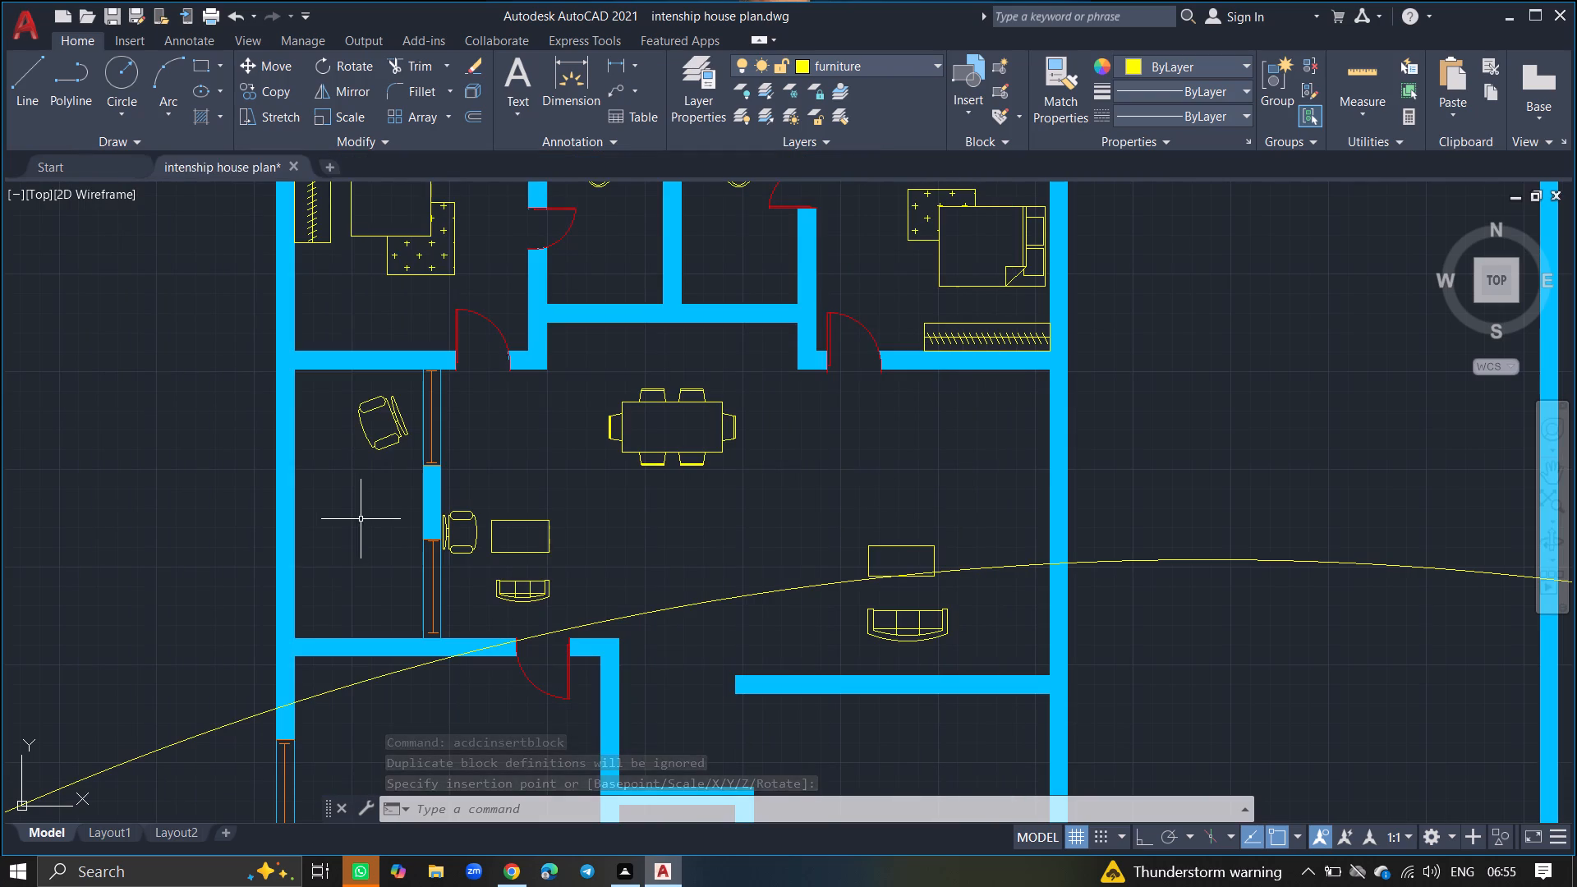
# Scale the oversized loveseat down freehand to about two-thirds of the three-seat sofa's width, using a base point on its curved back within the living area.
pyautogui.click(628, 615)
pyautogui.write('sc')
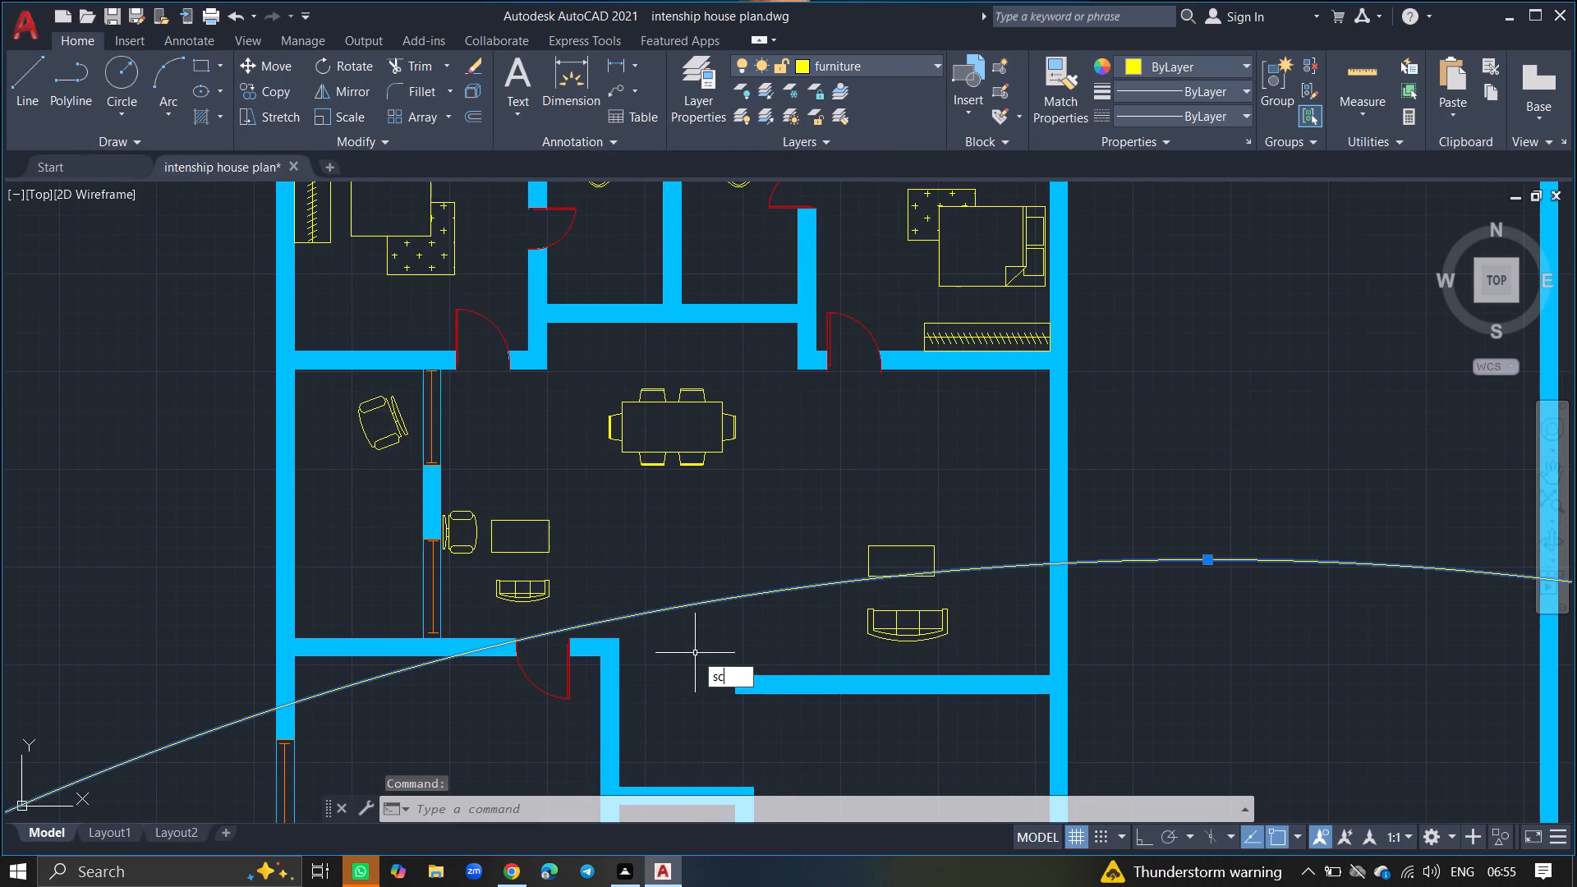
pyautogui.press('Return')
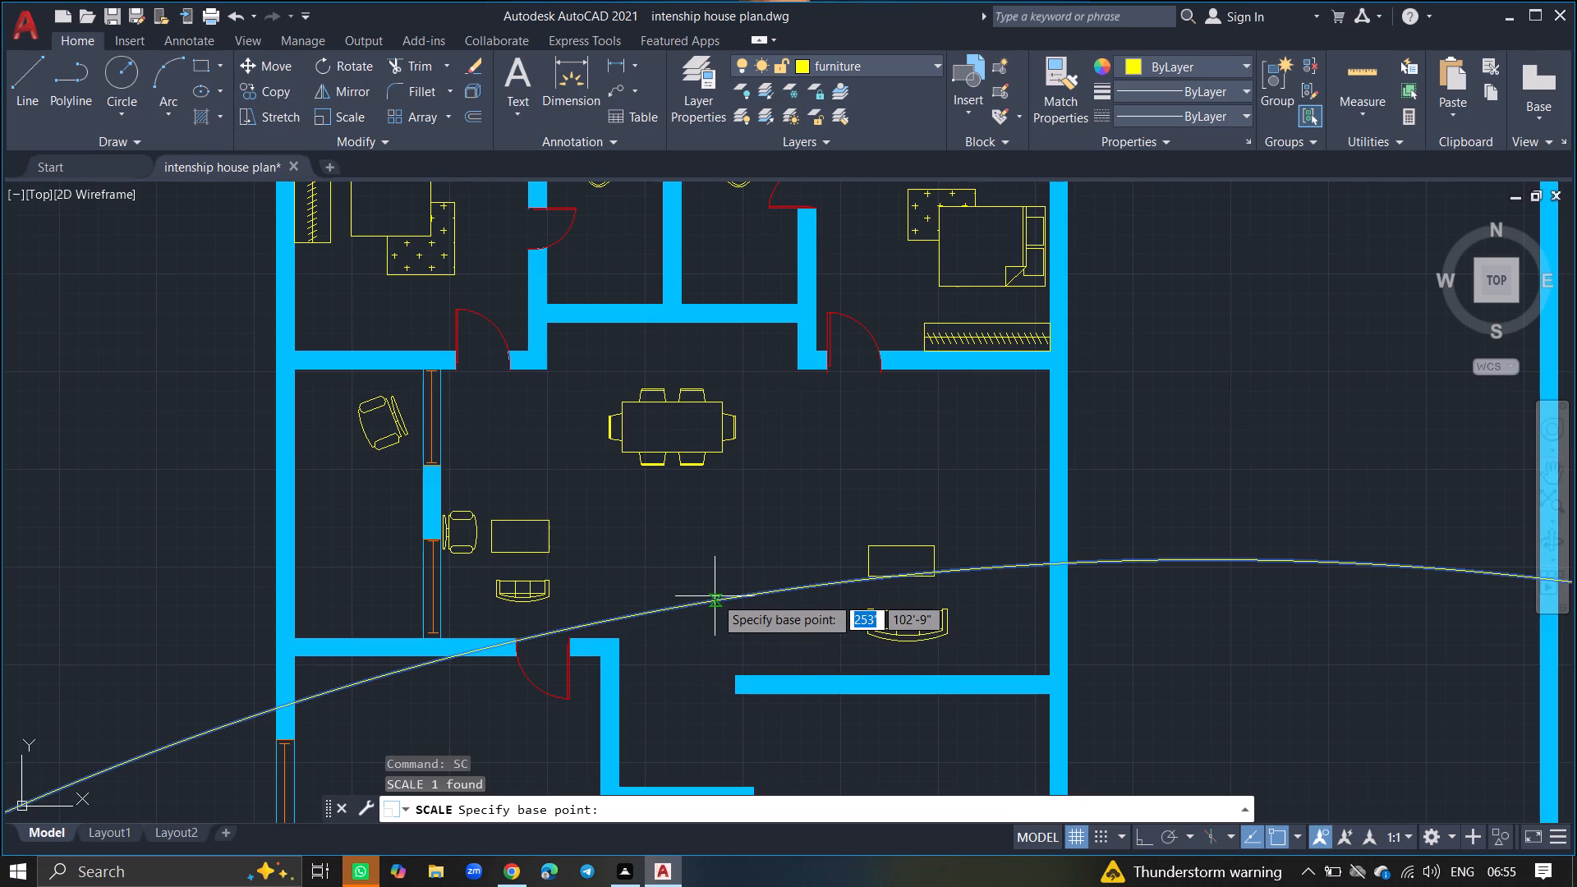
pyautogui.click(715, 598)
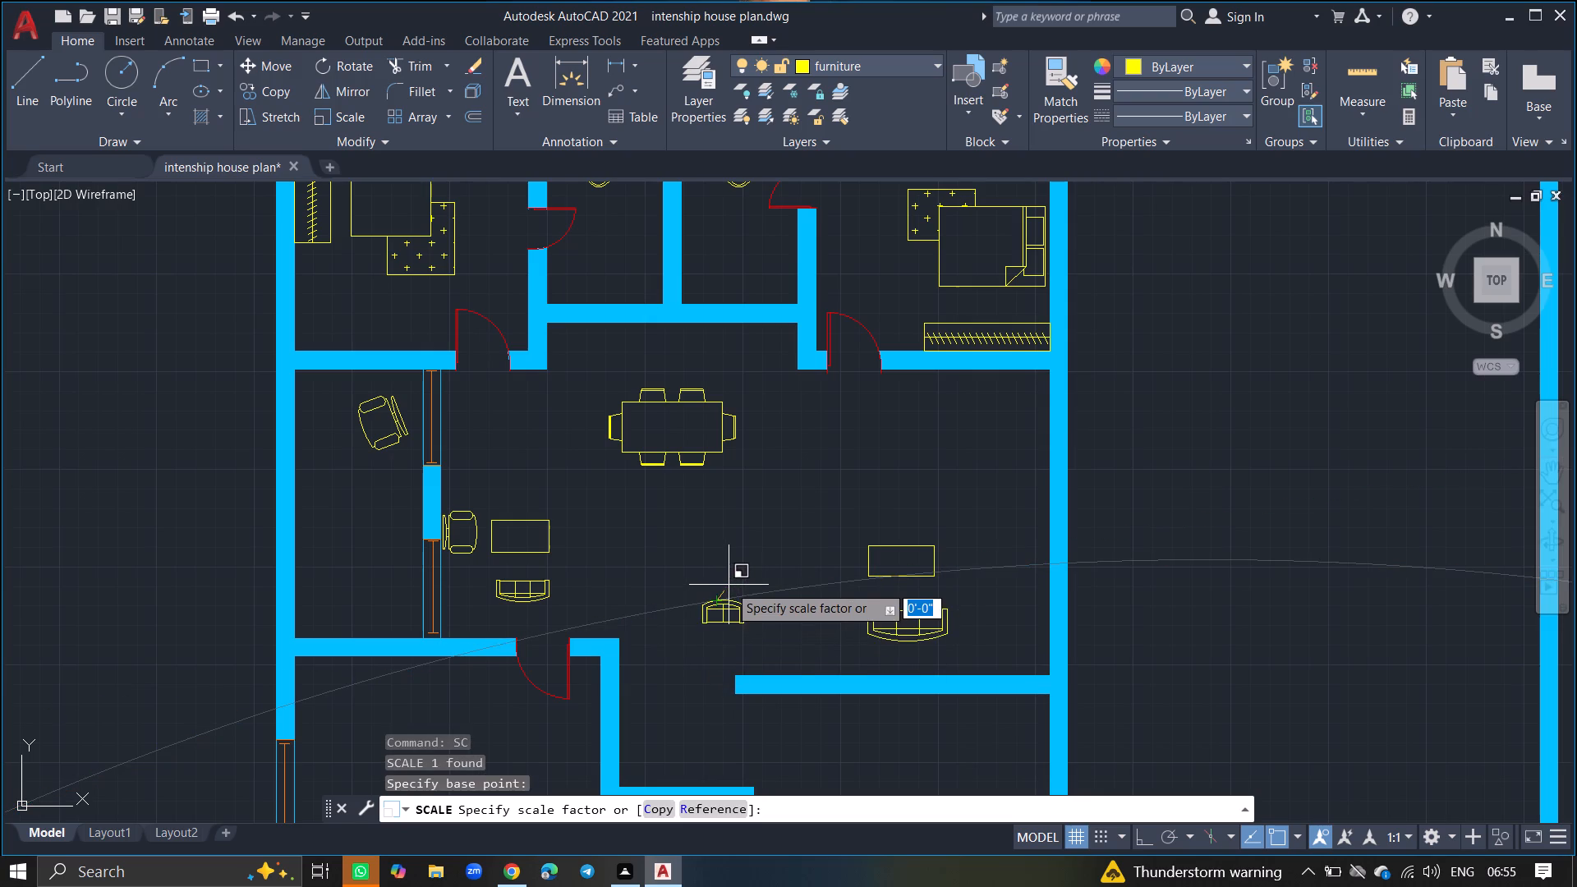
pyautogui.click(737, 585)
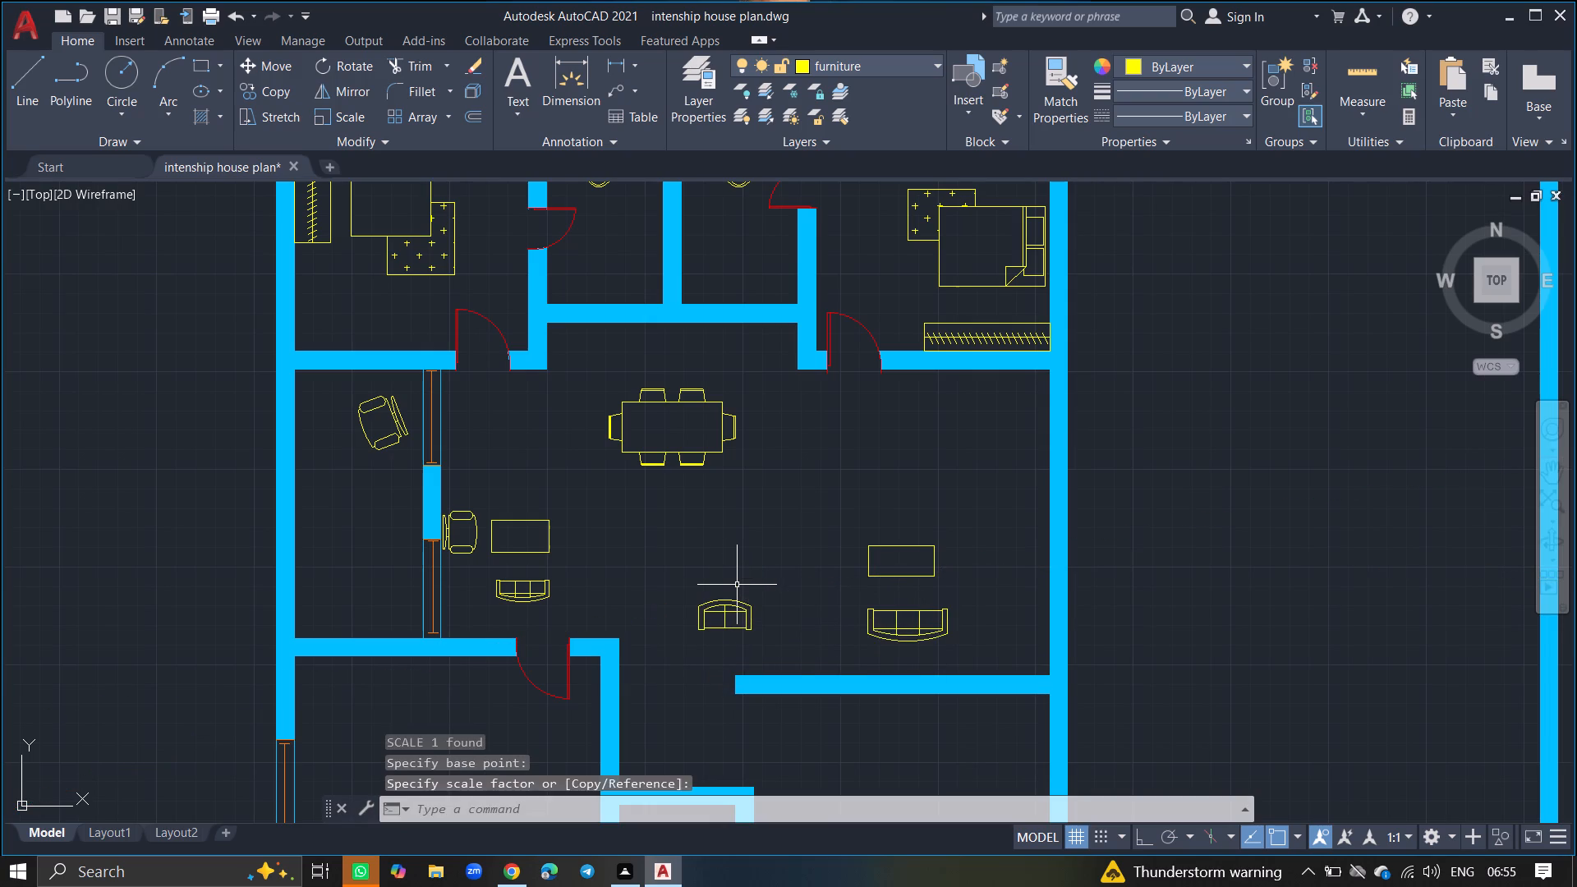
# Rotate the scaled-down loveseat 90° counterclockwise about its middle so its curved back faces west.
pyautogui.click(733, 598)
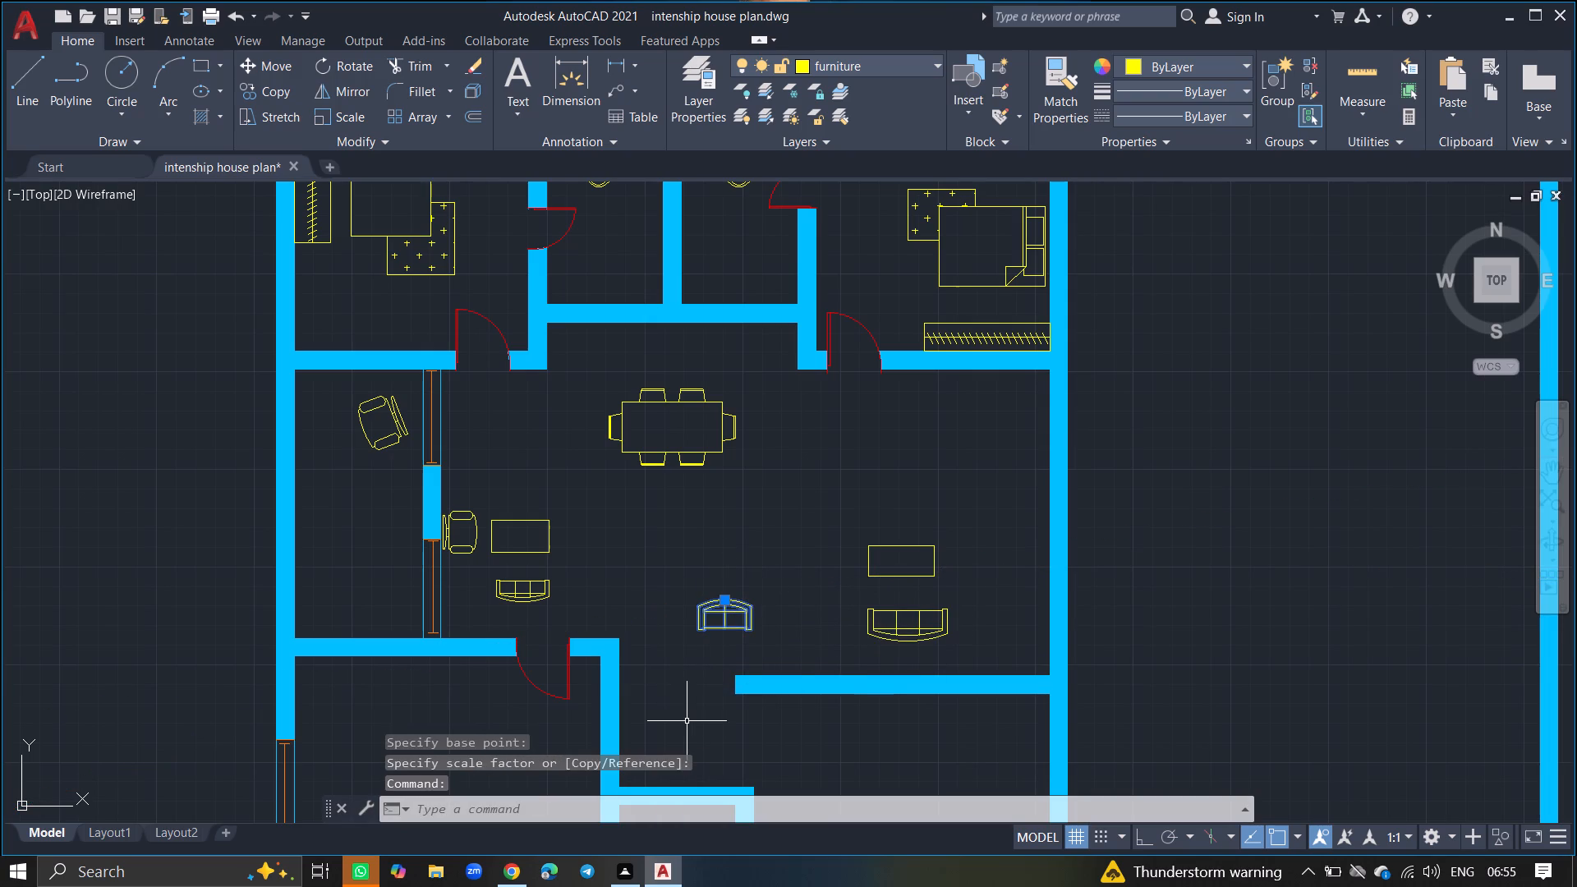
pyautogui.write('ro')
pyautogui.press('Return')
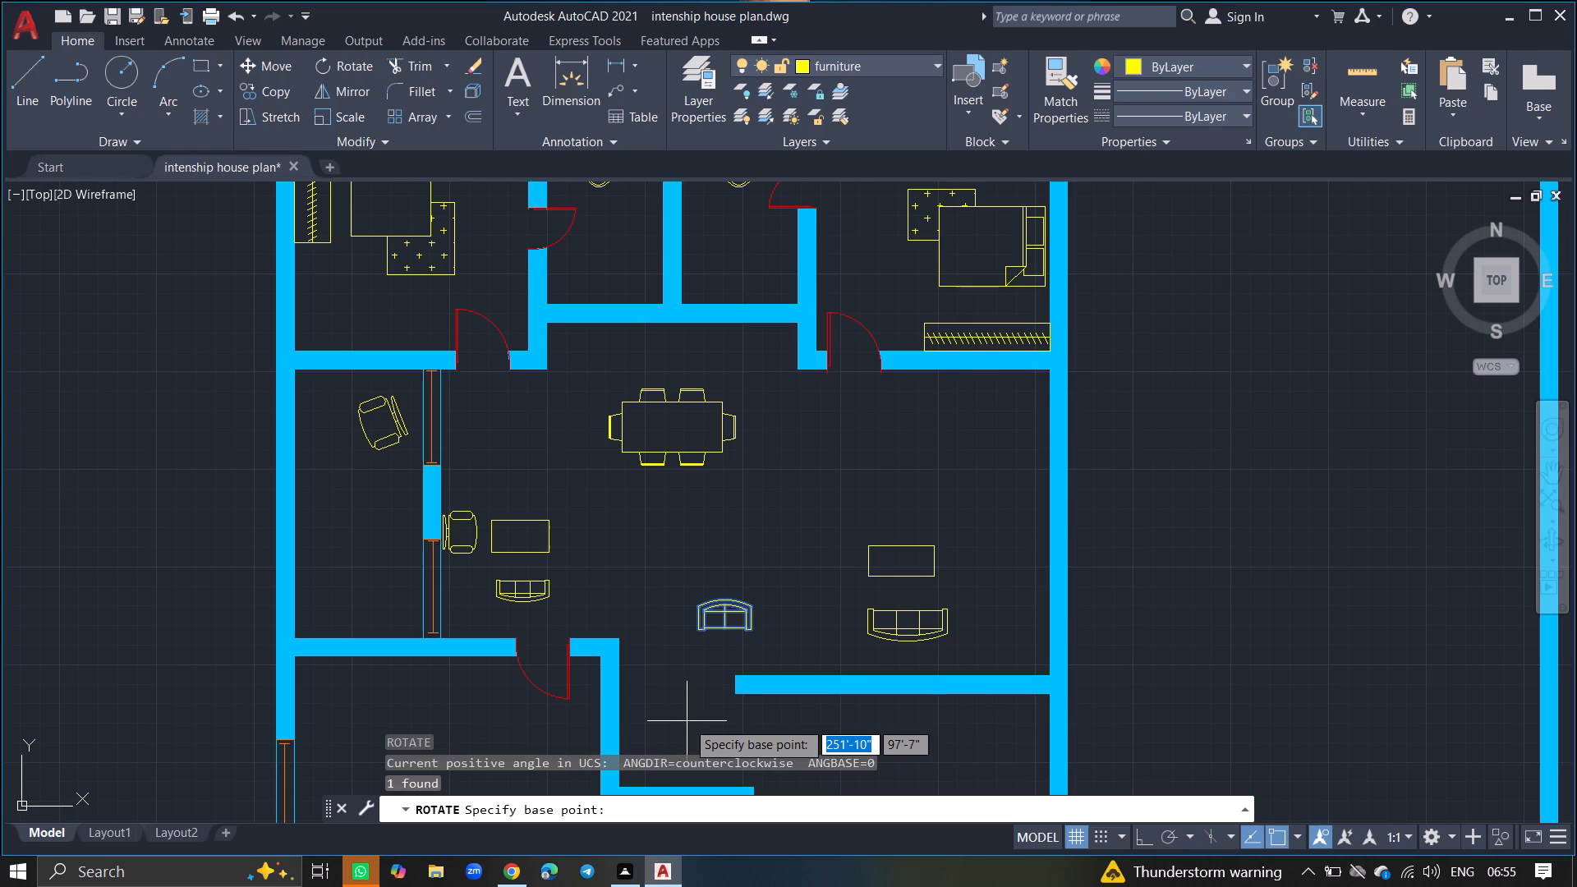
pyautogui.click(722, 613)
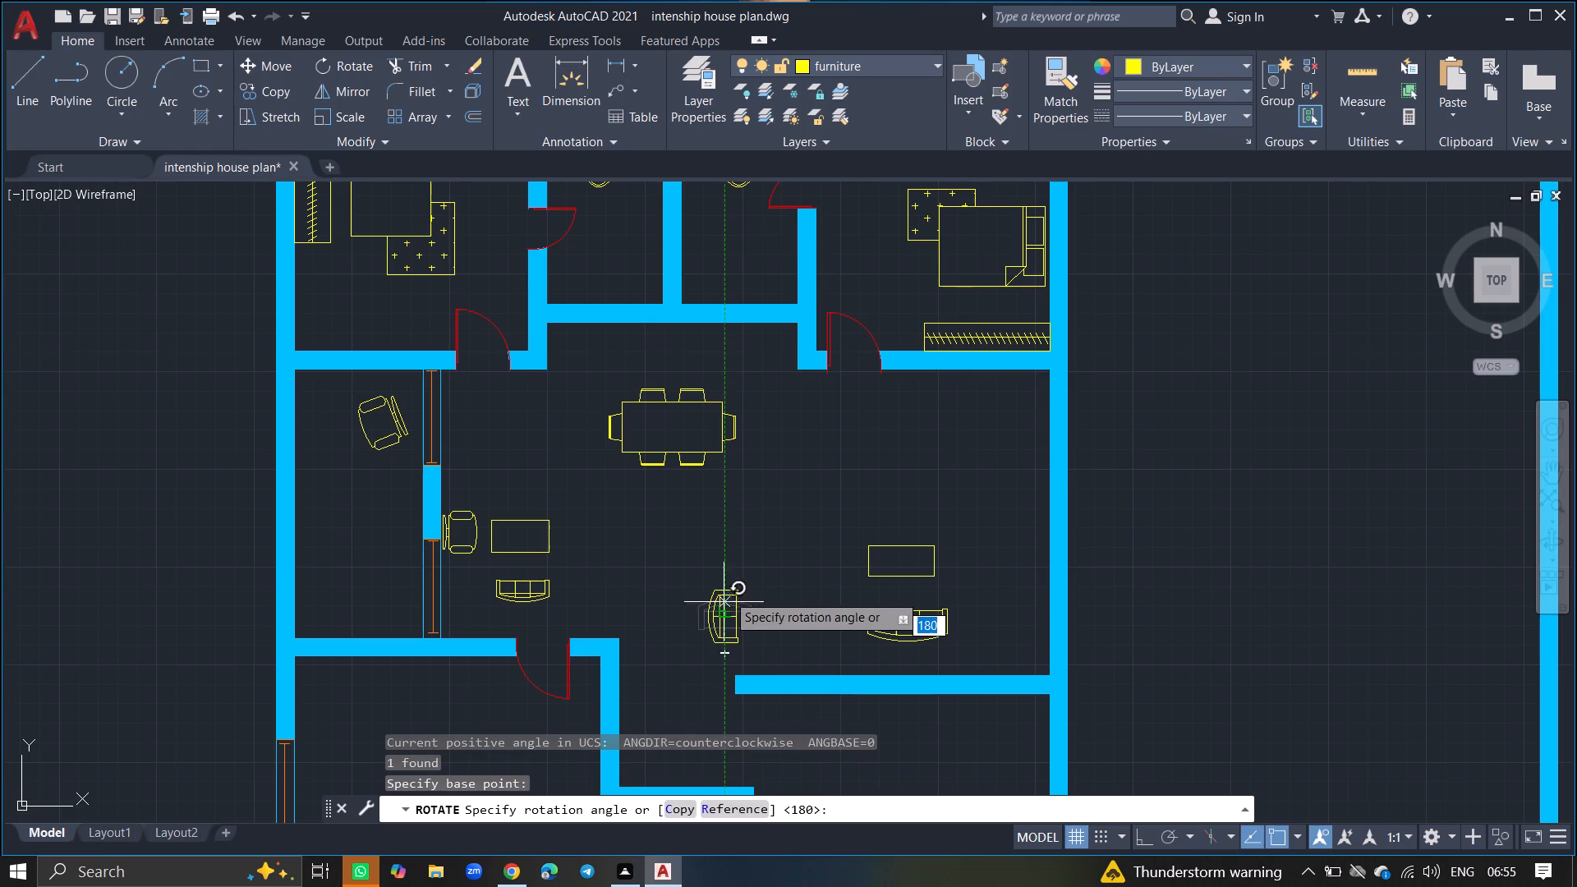
pyautogui.click(729, 580)
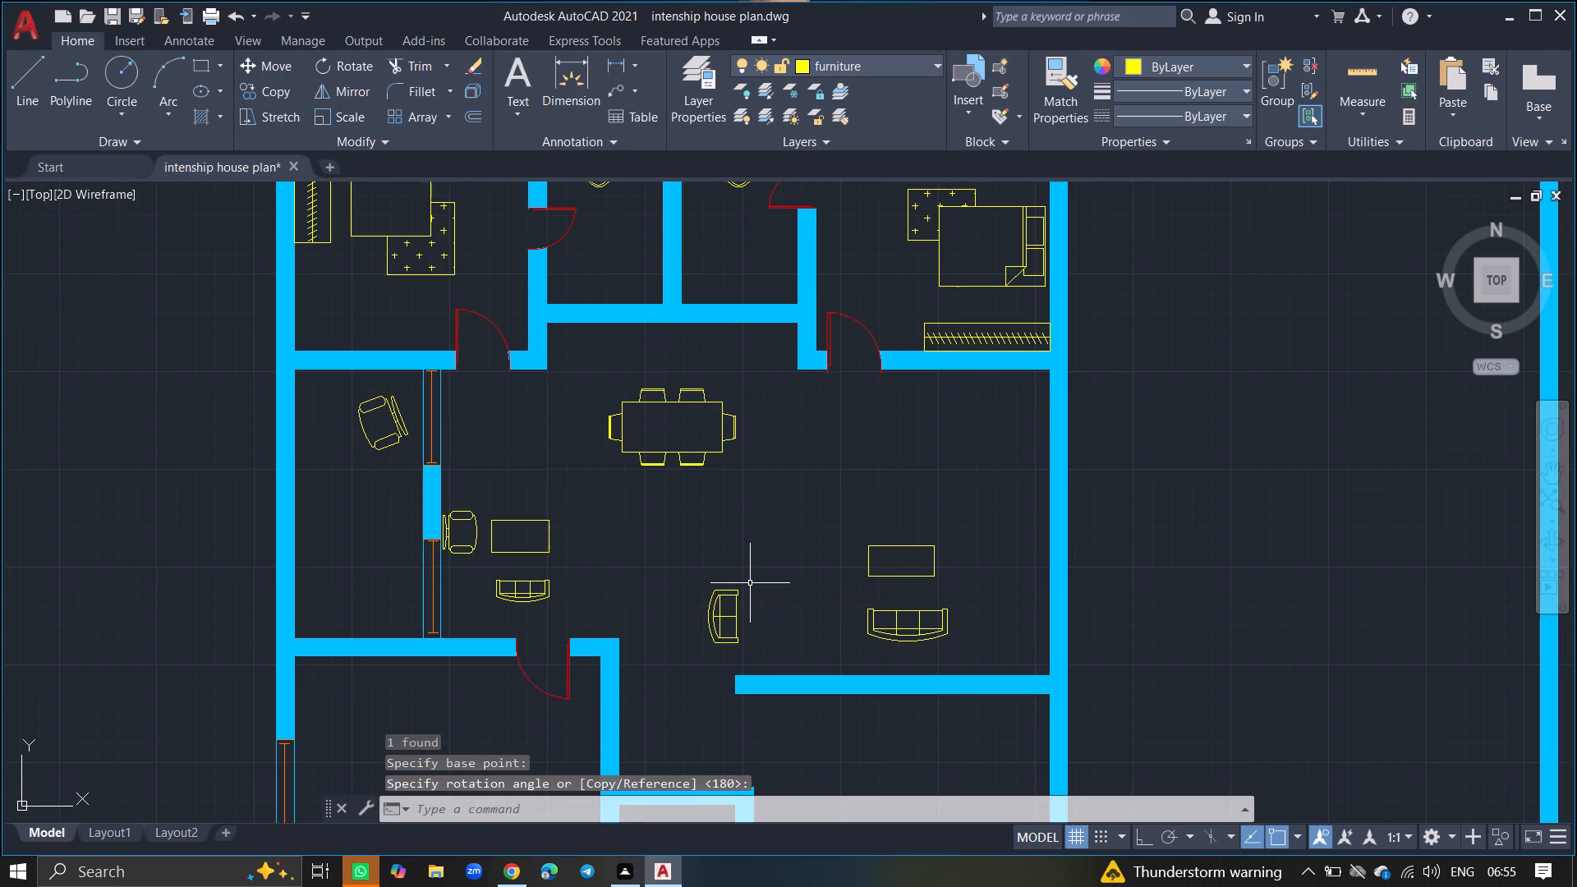
# Move the rotated loveseat about 4'-11" northeast, placing it just west of the coffee table by the three-seat sofa.
pyautogui.moveTo(750, 582); pyautogui.dragTo(688, 669)
pyautogui.click(688, 669)
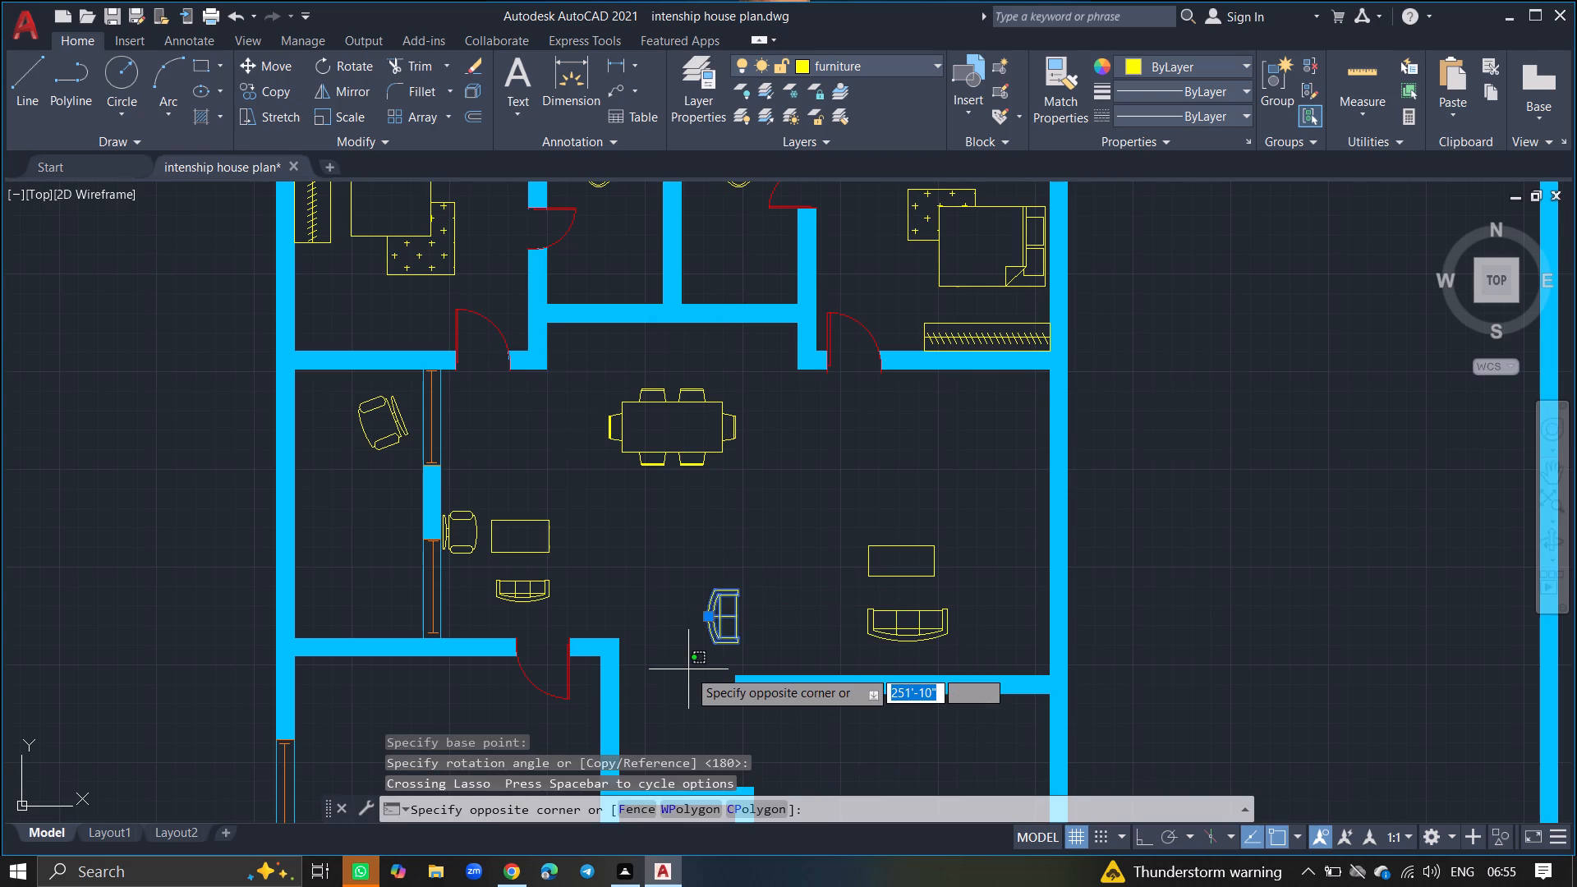
pyautogui.click(688, 669)
pyautogui.write('move')
pyautogui.press('Return')
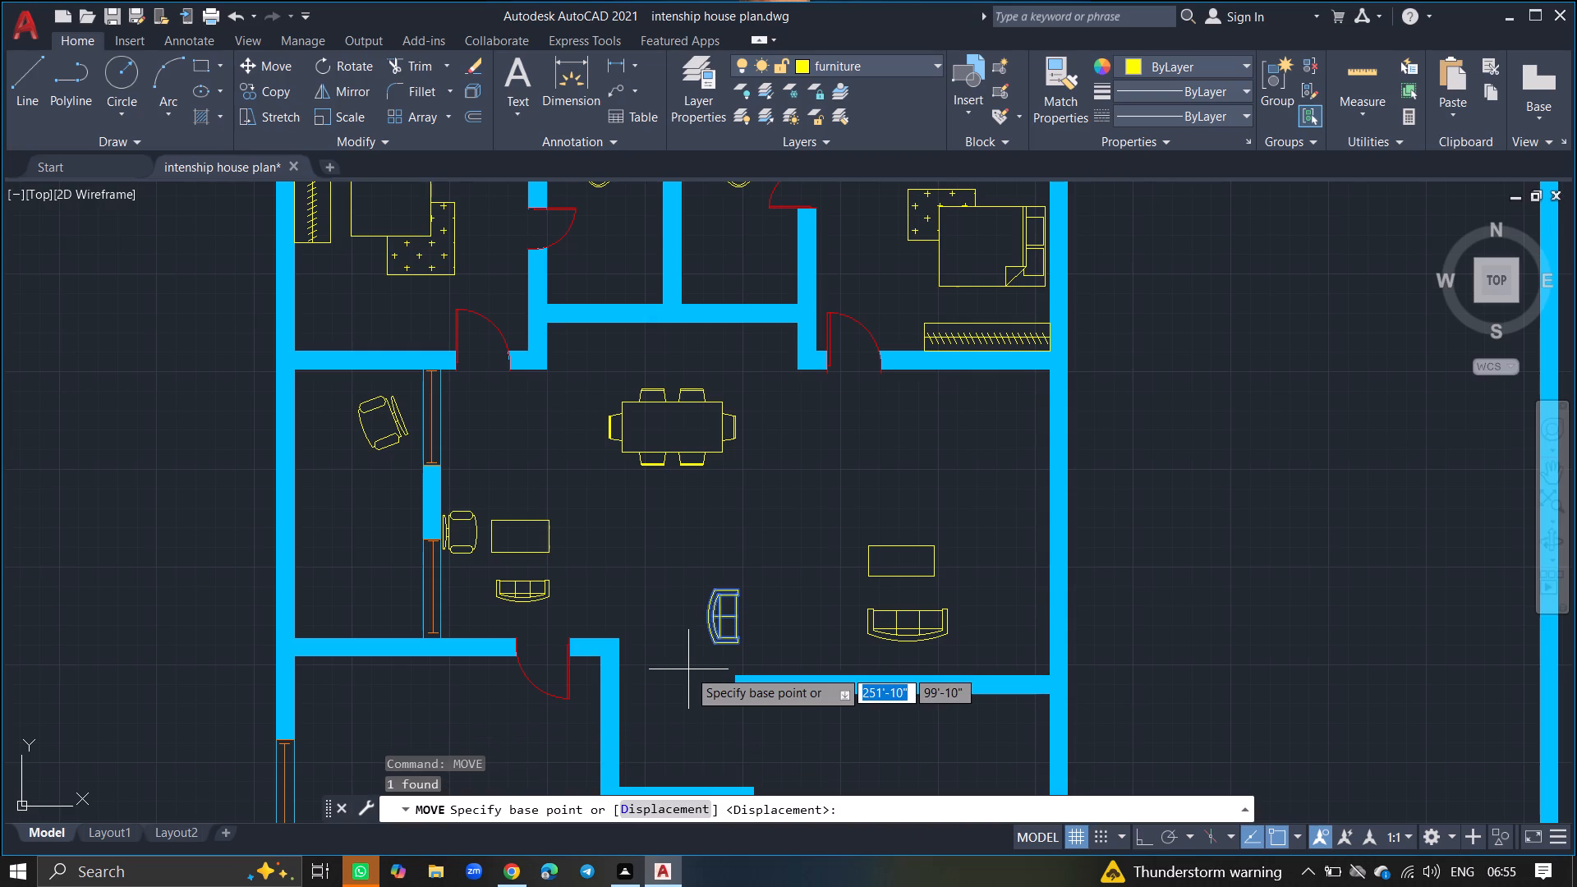
pyautogui.click(713, 612)
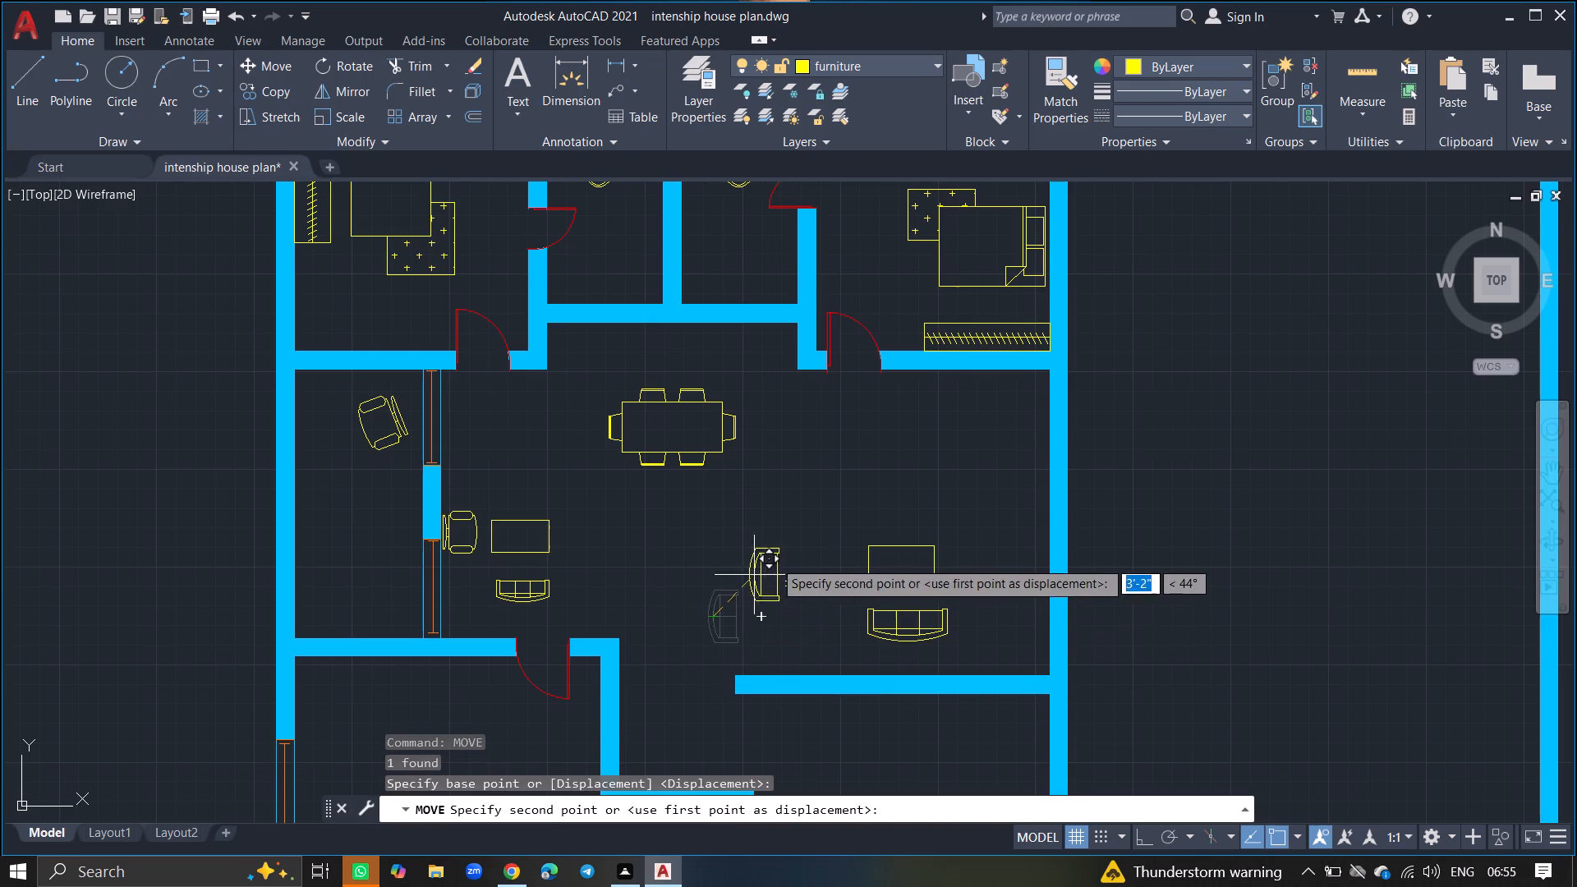
pyautogui.click(819, 569)
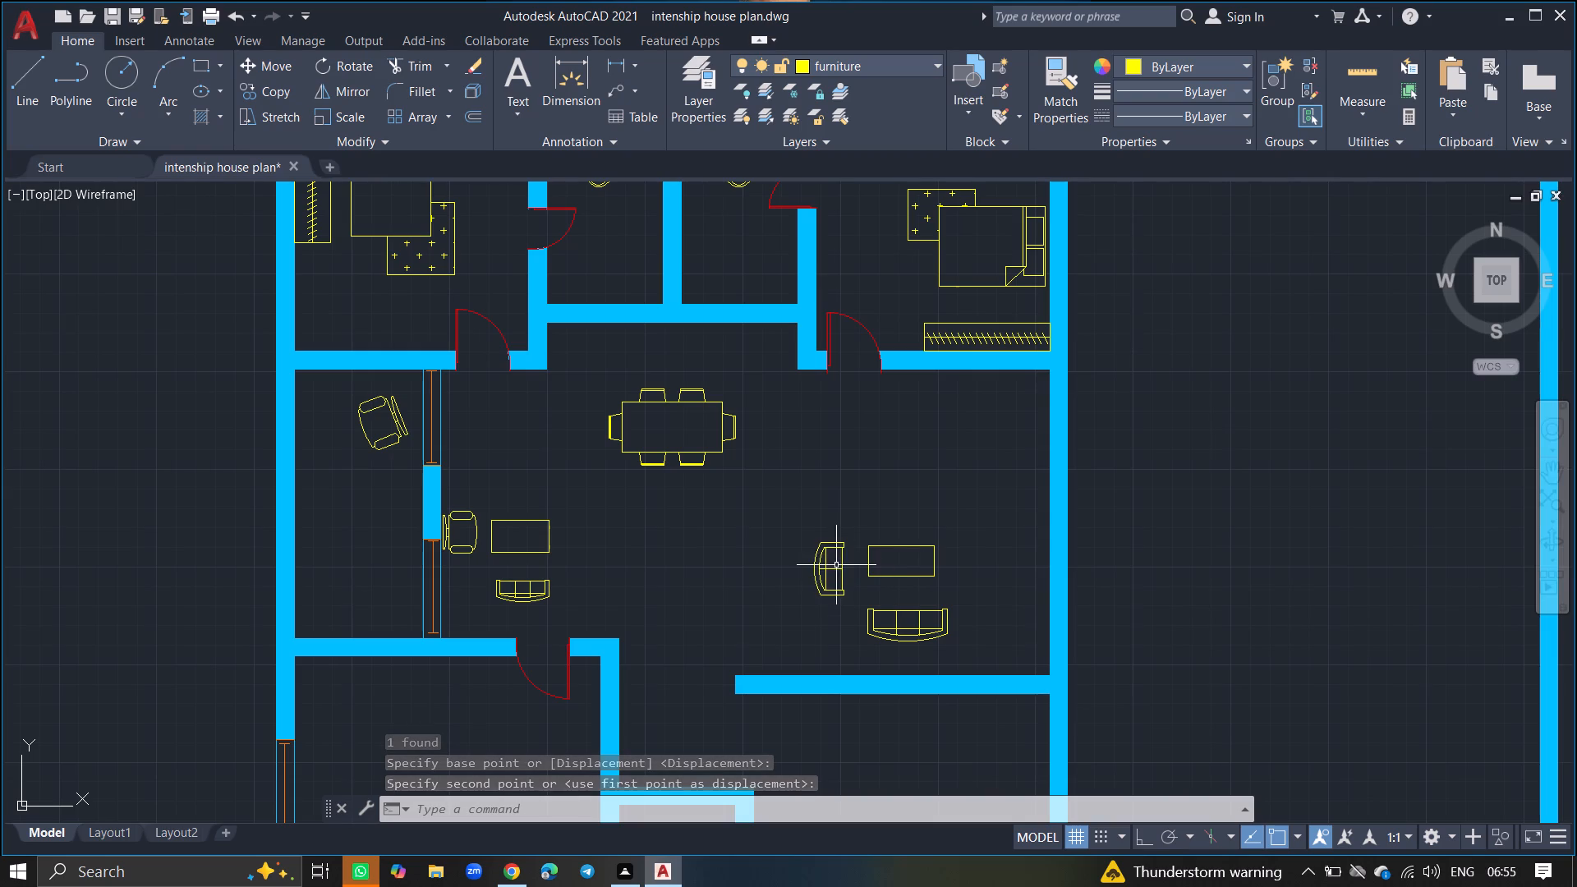
# Nudge the loveseat a few inches north and slightly east so it lines up with the middle of the coffee table.
pyautogui.click(851, 535)
pyautogui.click(793, 635)
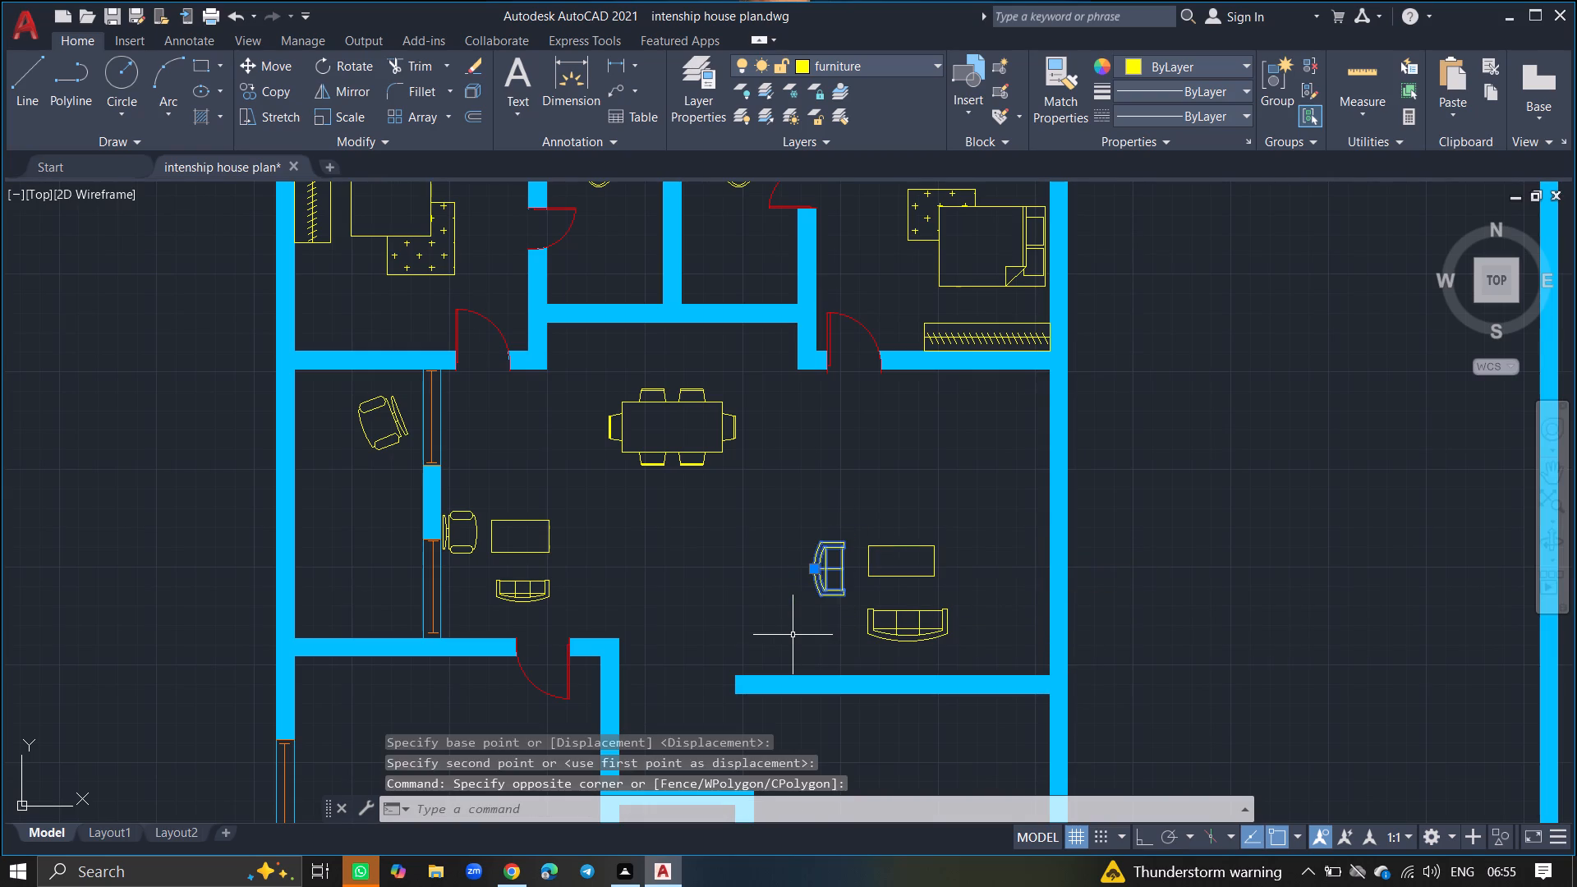
pyautogui.write('move')
pyautogui.press('Return')
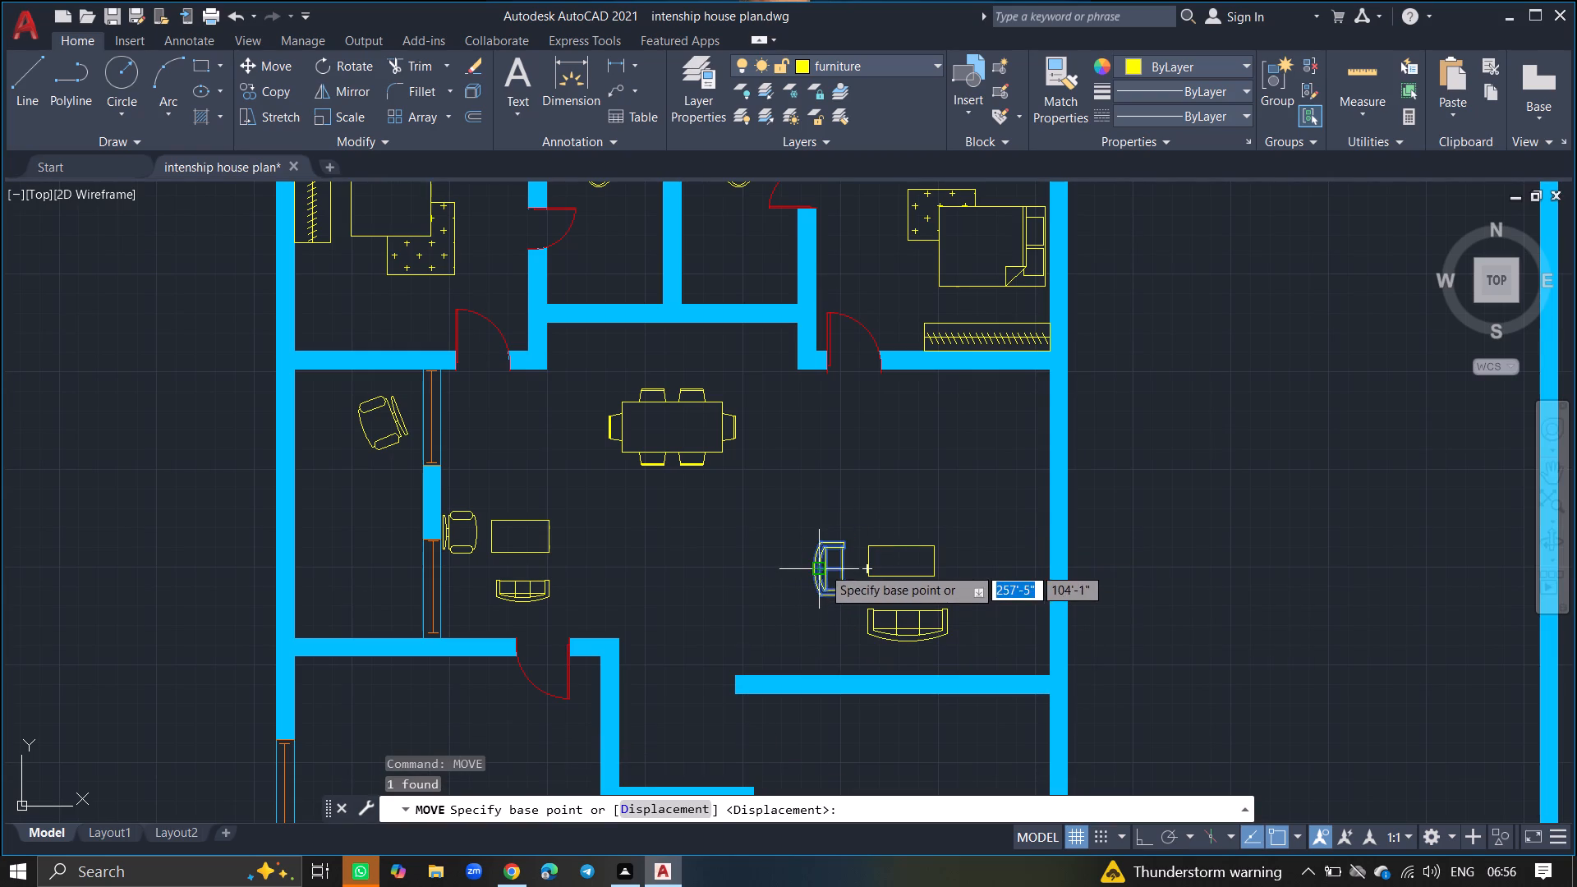
pyautogui.click(822, 567)
pyautogui.keyDown('ctrl'); pyautogui.scroll(6, 825, 558); pyautogui.keyUp('ctrl')
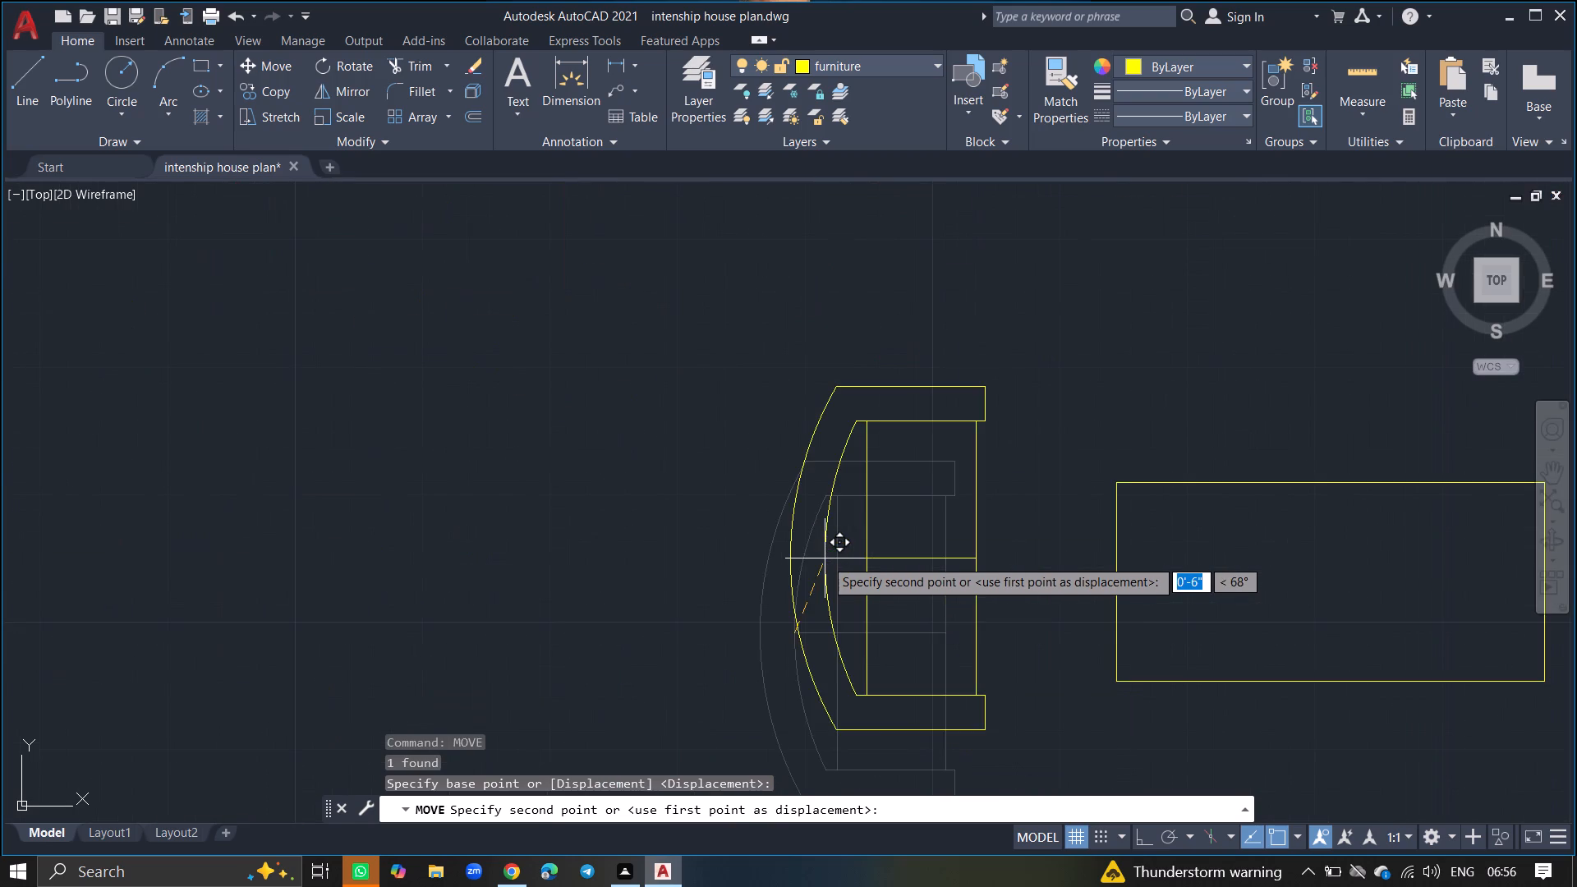
pyautogui.click(807, 572)
pyautogui.keyDown('ctrl'); pyautogui.scroll(-5, 807, 572); pyautogui.keyUp('ctrl')
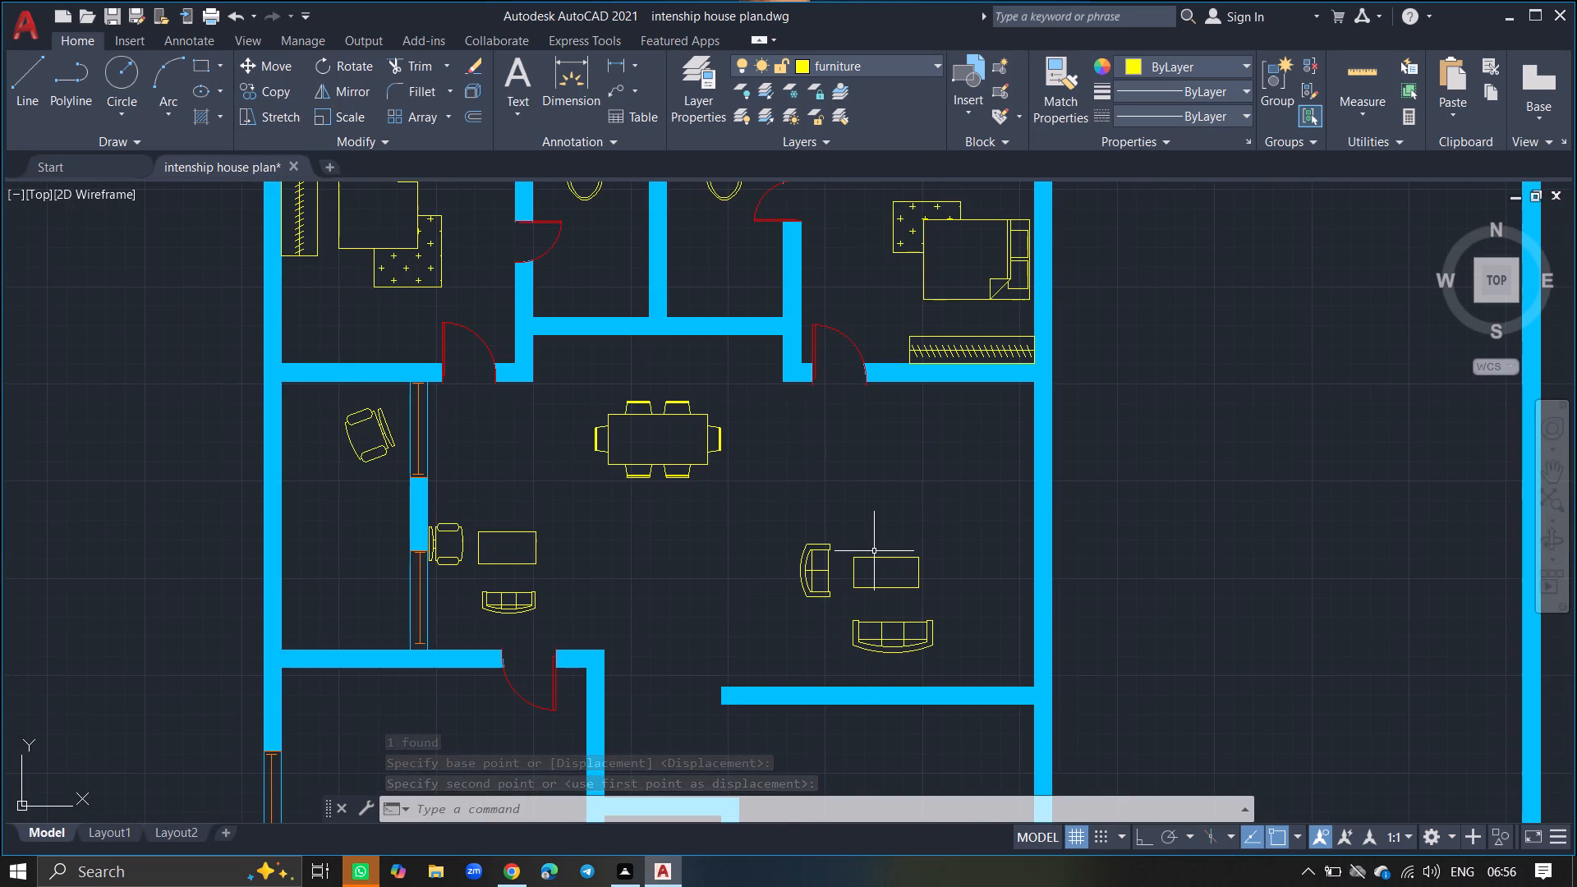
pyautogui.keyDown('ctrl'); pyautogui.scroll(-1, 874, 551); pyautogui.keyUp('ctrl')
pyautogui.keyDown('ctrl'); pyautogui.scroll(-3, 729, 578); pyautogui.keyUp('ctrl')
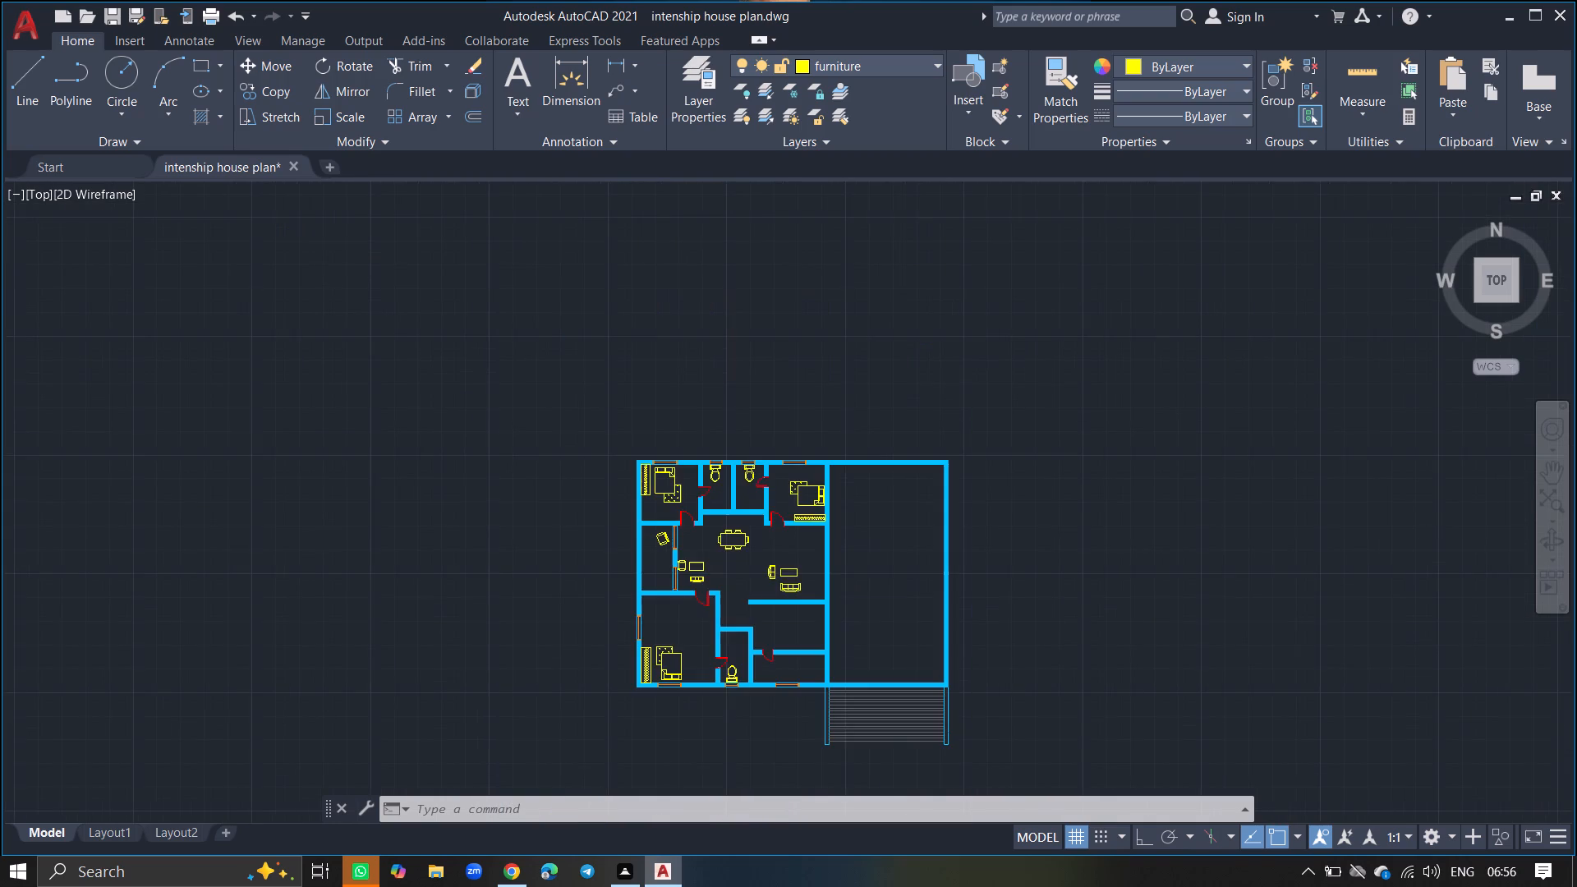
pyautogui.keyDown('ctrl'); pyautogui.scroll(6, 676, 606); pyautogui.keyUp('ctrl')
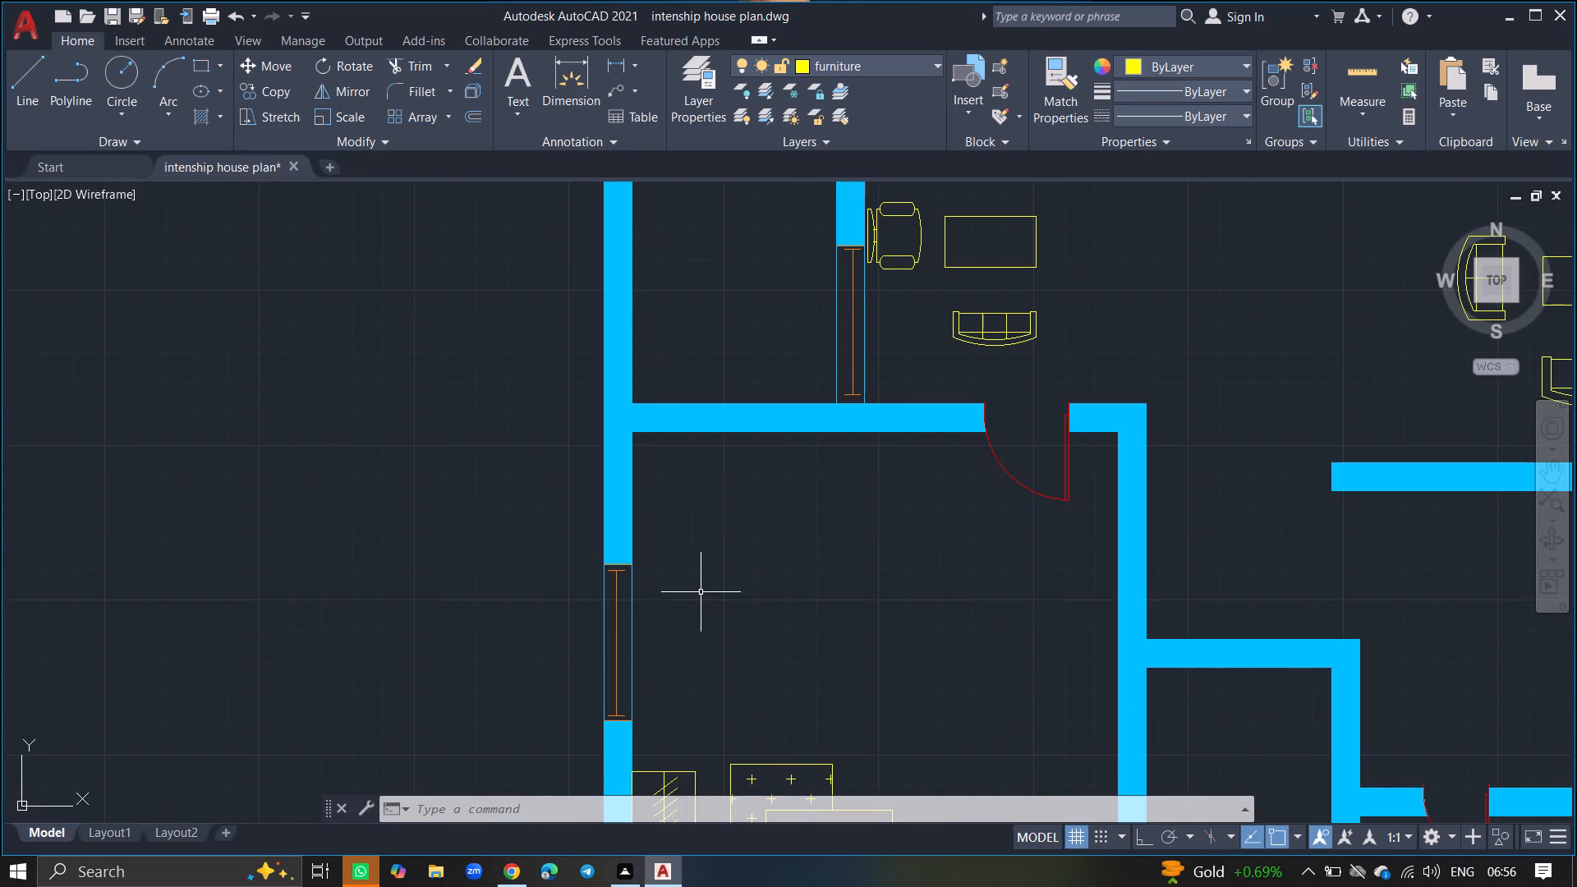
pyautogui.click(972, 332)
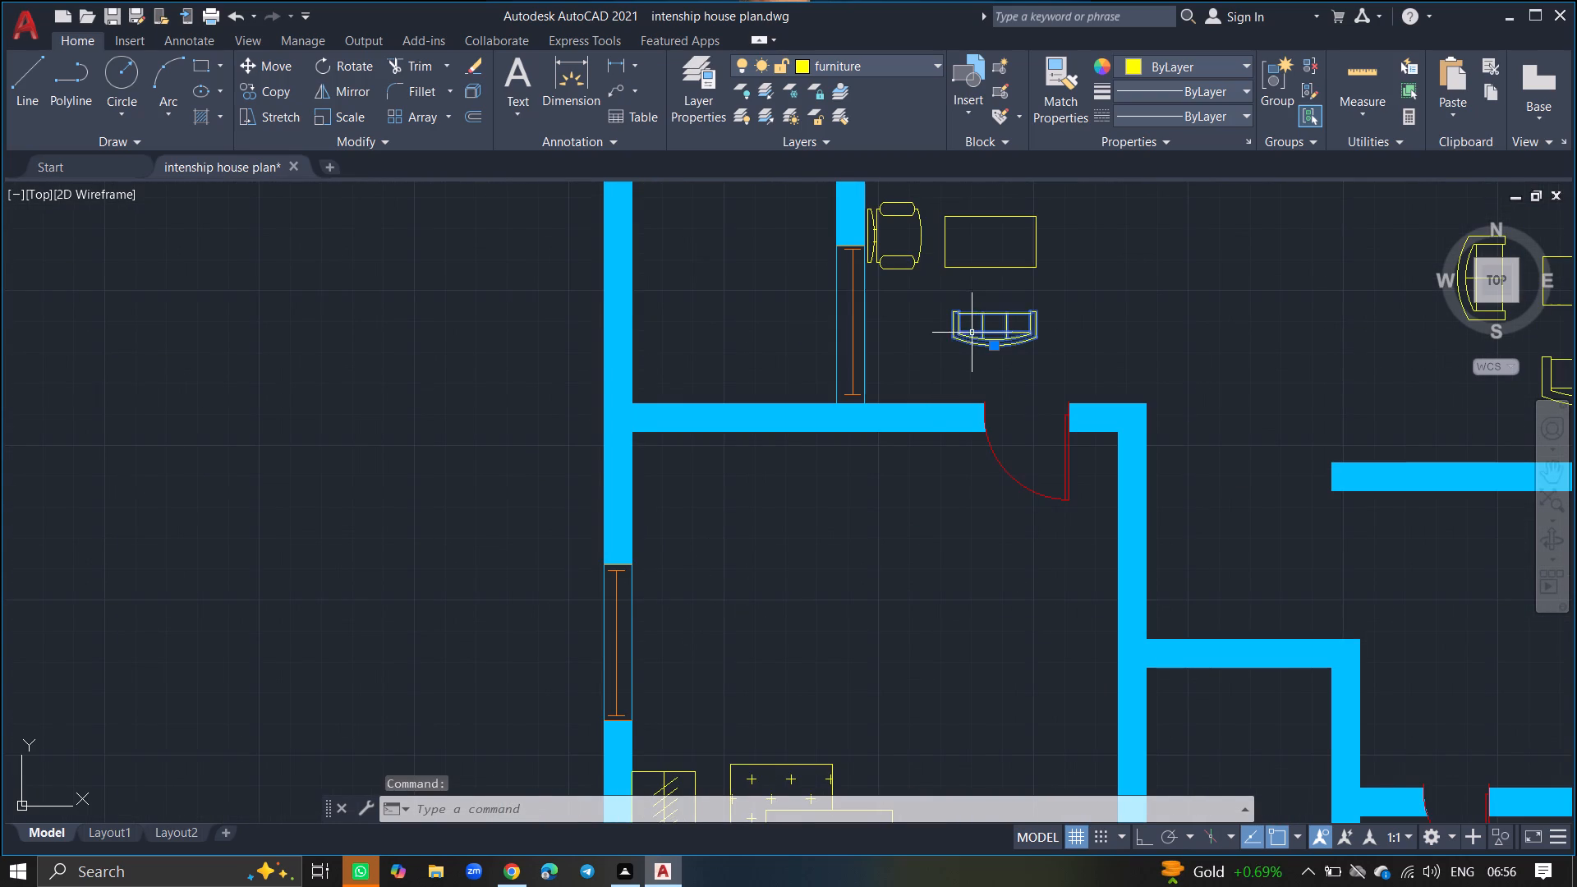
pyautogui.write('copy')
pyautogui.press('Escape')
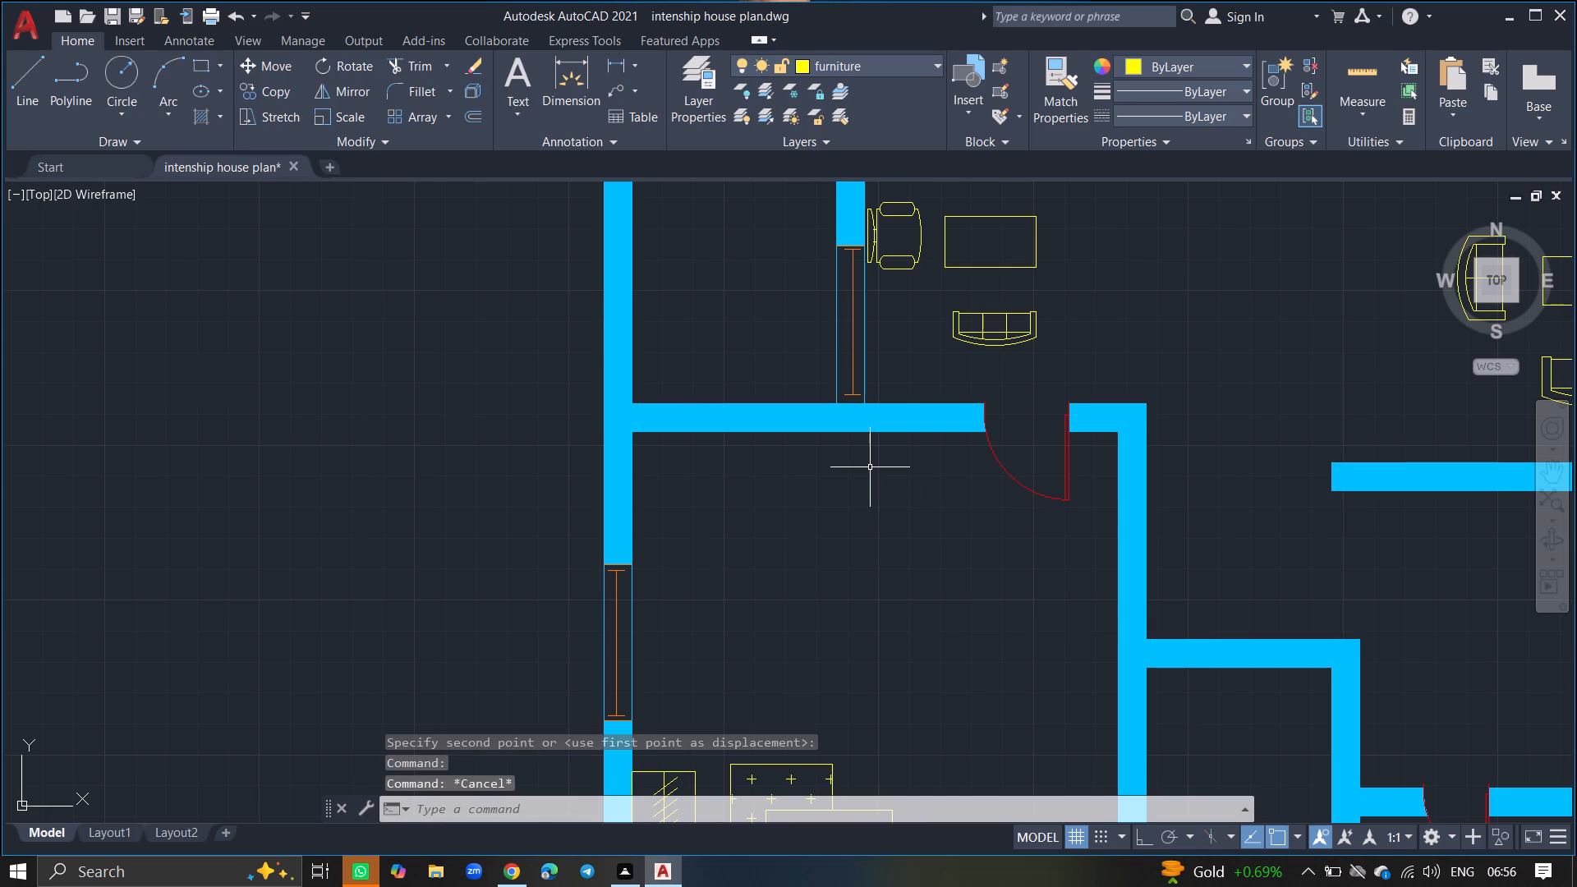
# Insert the rectangular wood-grain table block from DesignCenter just east of the southwest bedroom's door, and close DesignCenter.
pyautogui.hotkey('ctrl', '2')
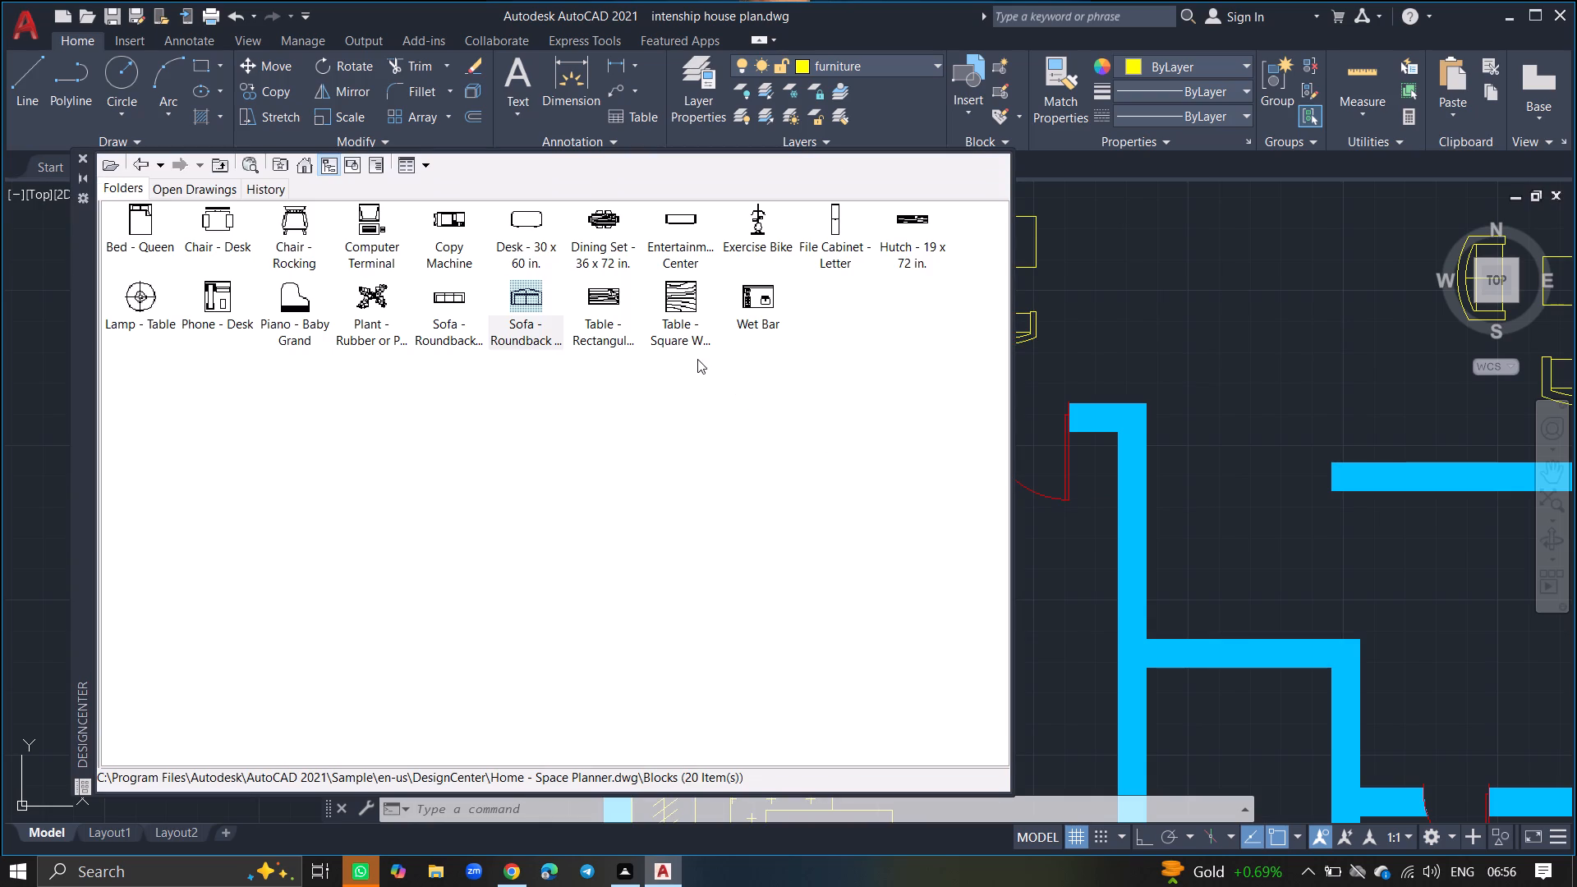
pyautogui.click(595, 293)
pyautogui.moveTo(595, 293); pyautogui.dragTo(1180, 381)
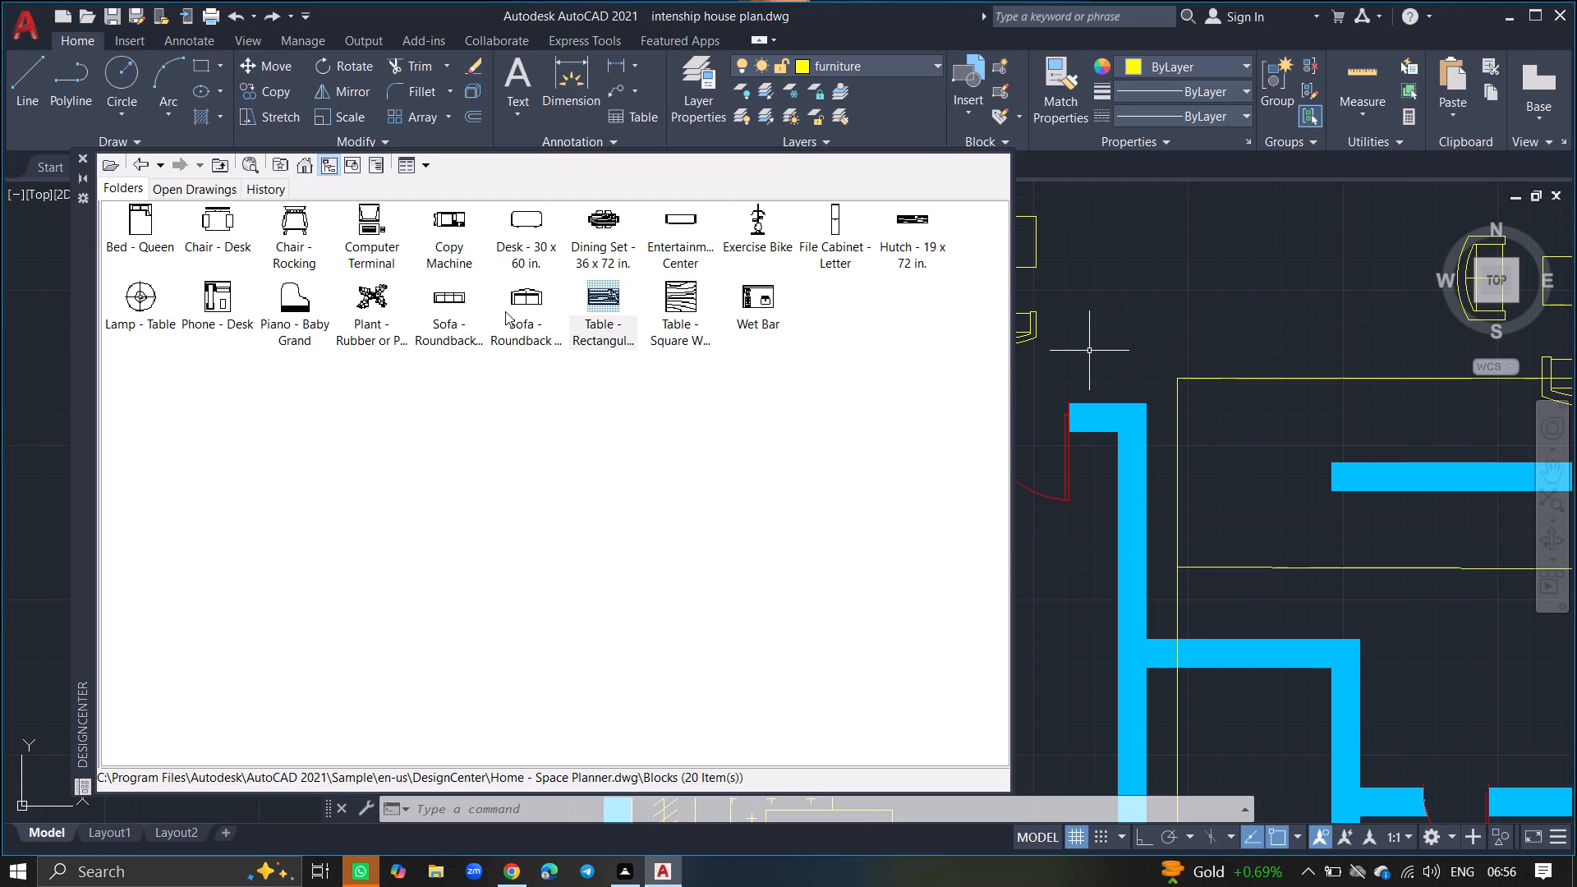
pyautogui.click(82, 157)
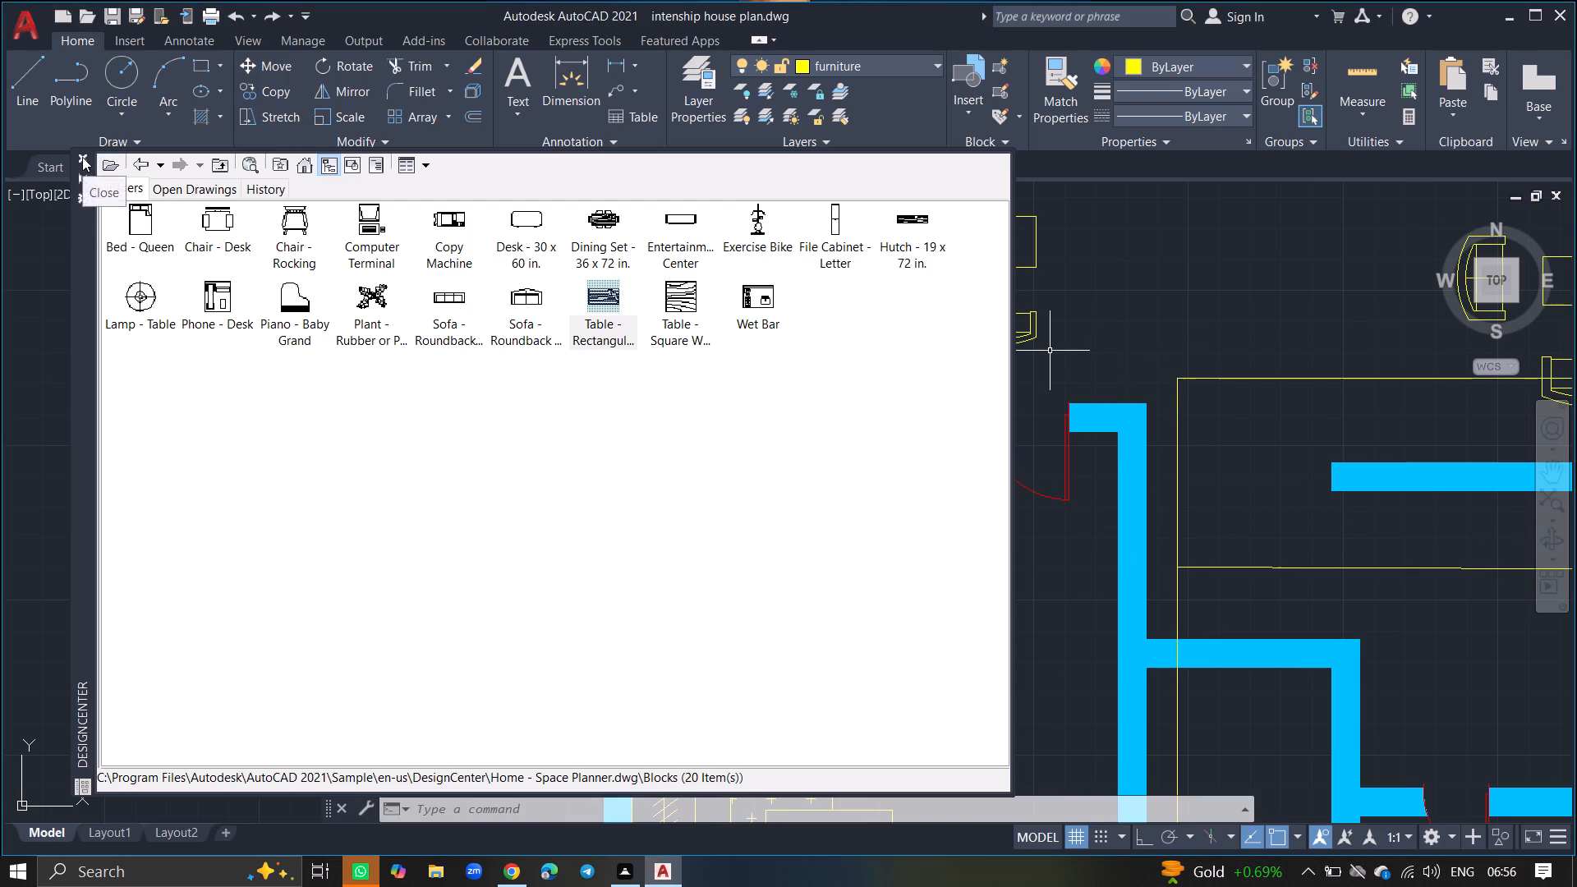
# Scale the oversized wood-grain table down freehand to about 70% of the living-area coffee table's length, using a base point on its grain lines.
pyautogui.keyDown('ctrl'); pyautogui.scroll(-6, 156, 310); pyautogui.keyUp('ctrl')
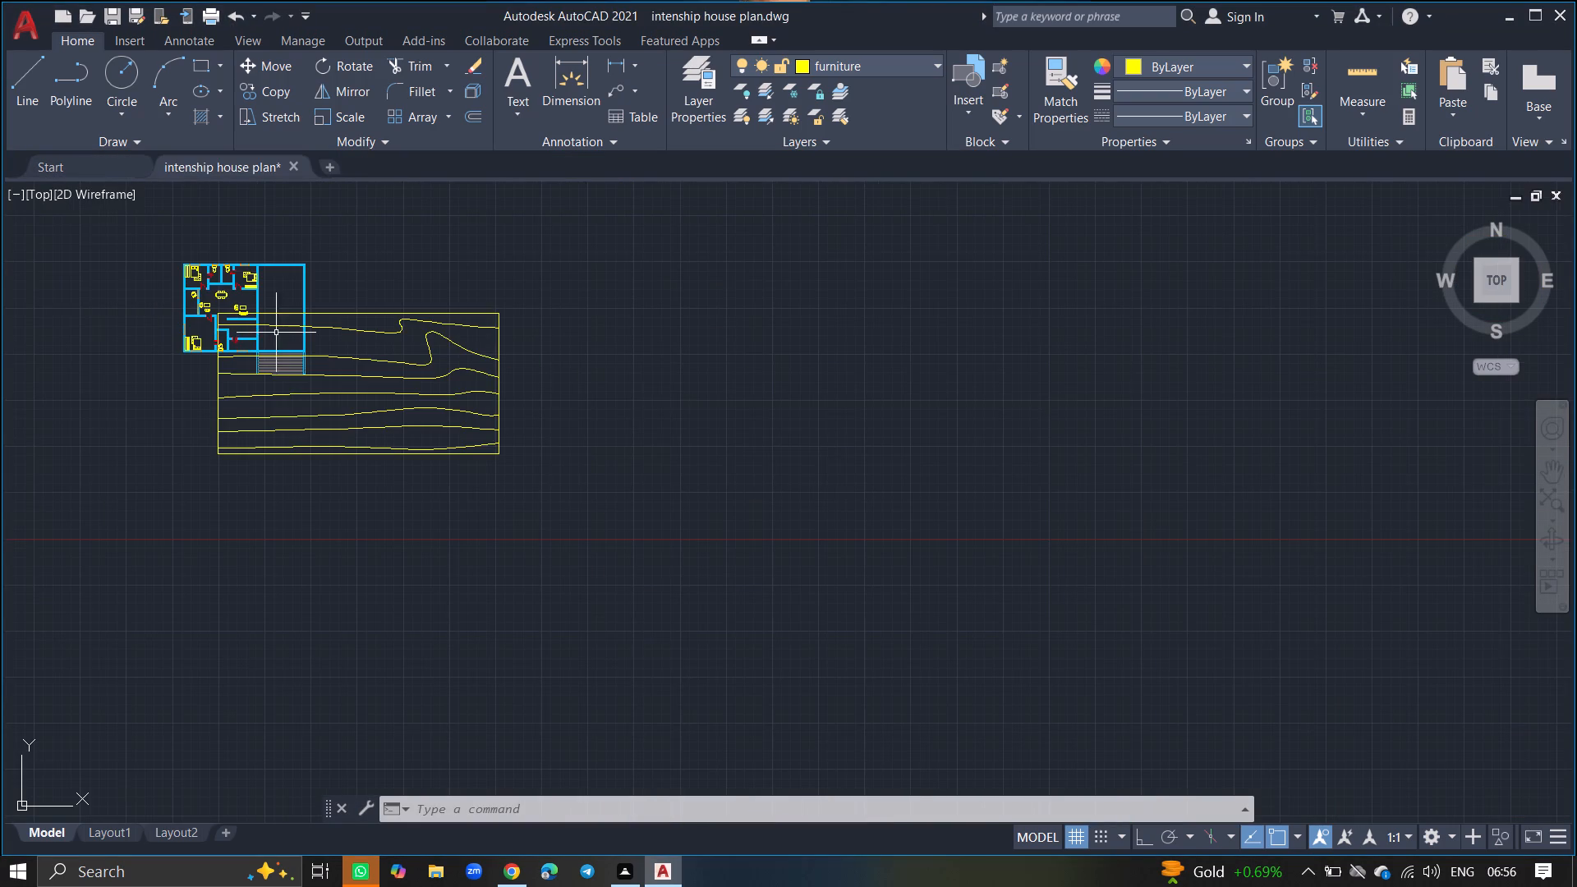
pyautogui.click(328, 312)
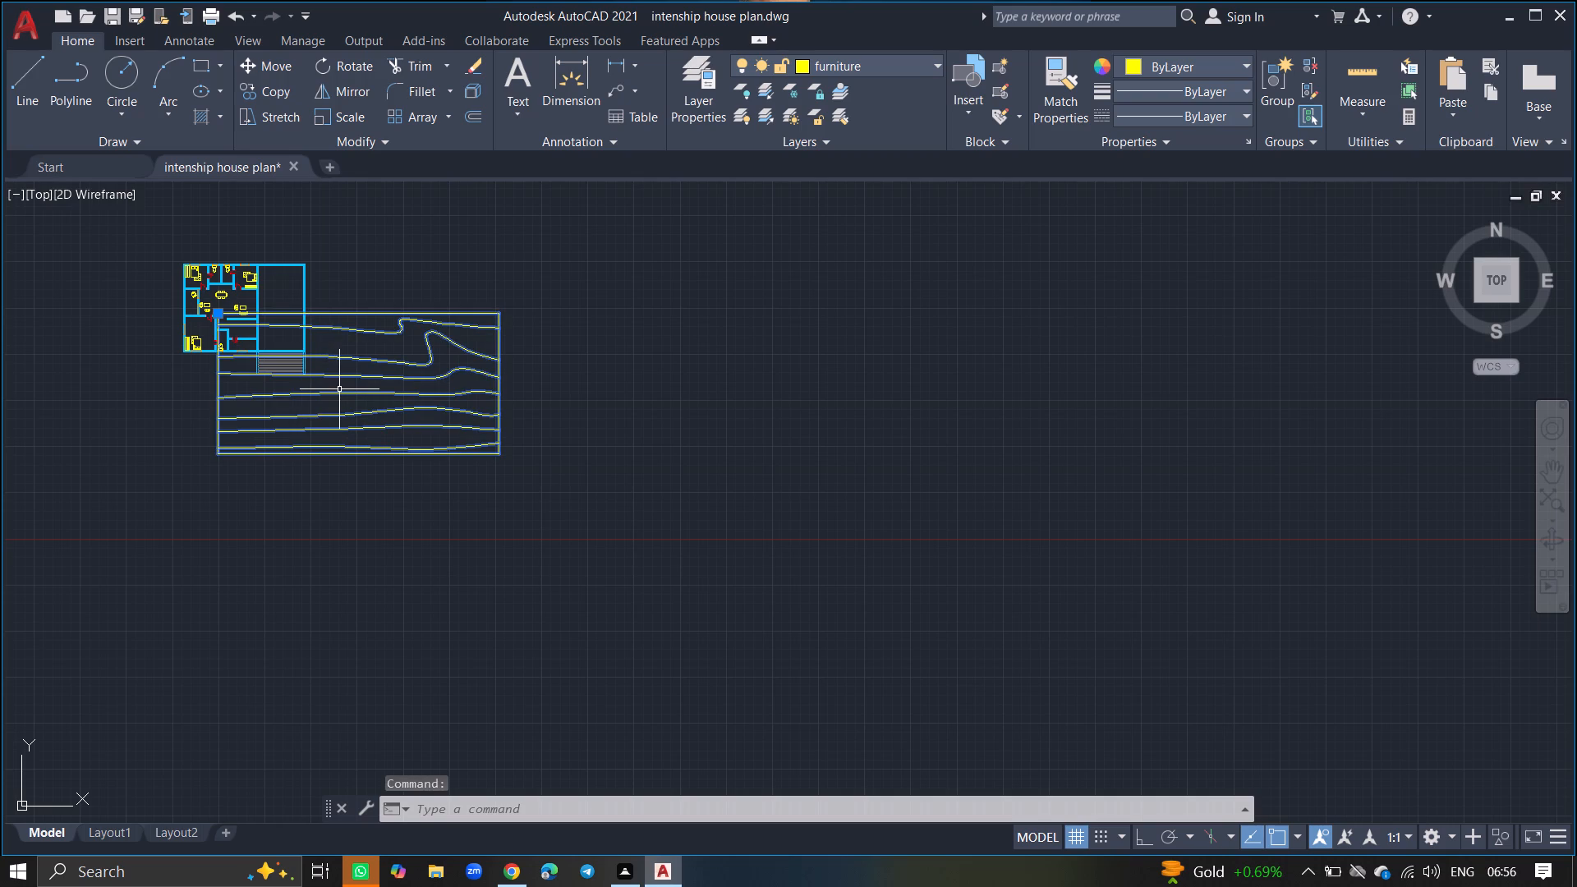
pyautogui.write('sc')
pyautogui.press('Return')
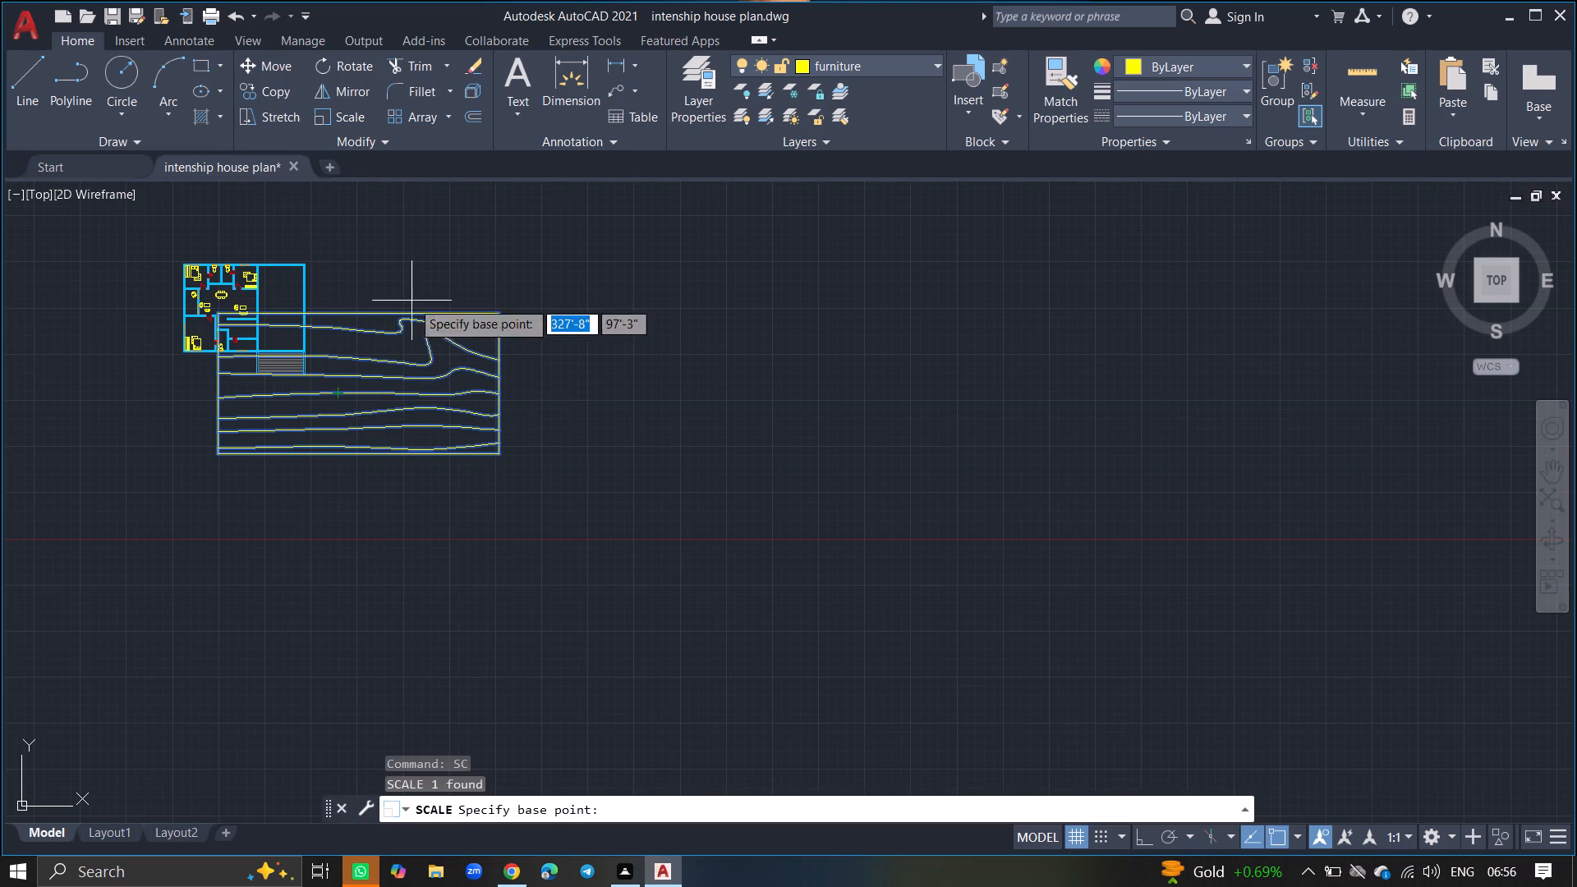
pyautogui.click(400, 333)
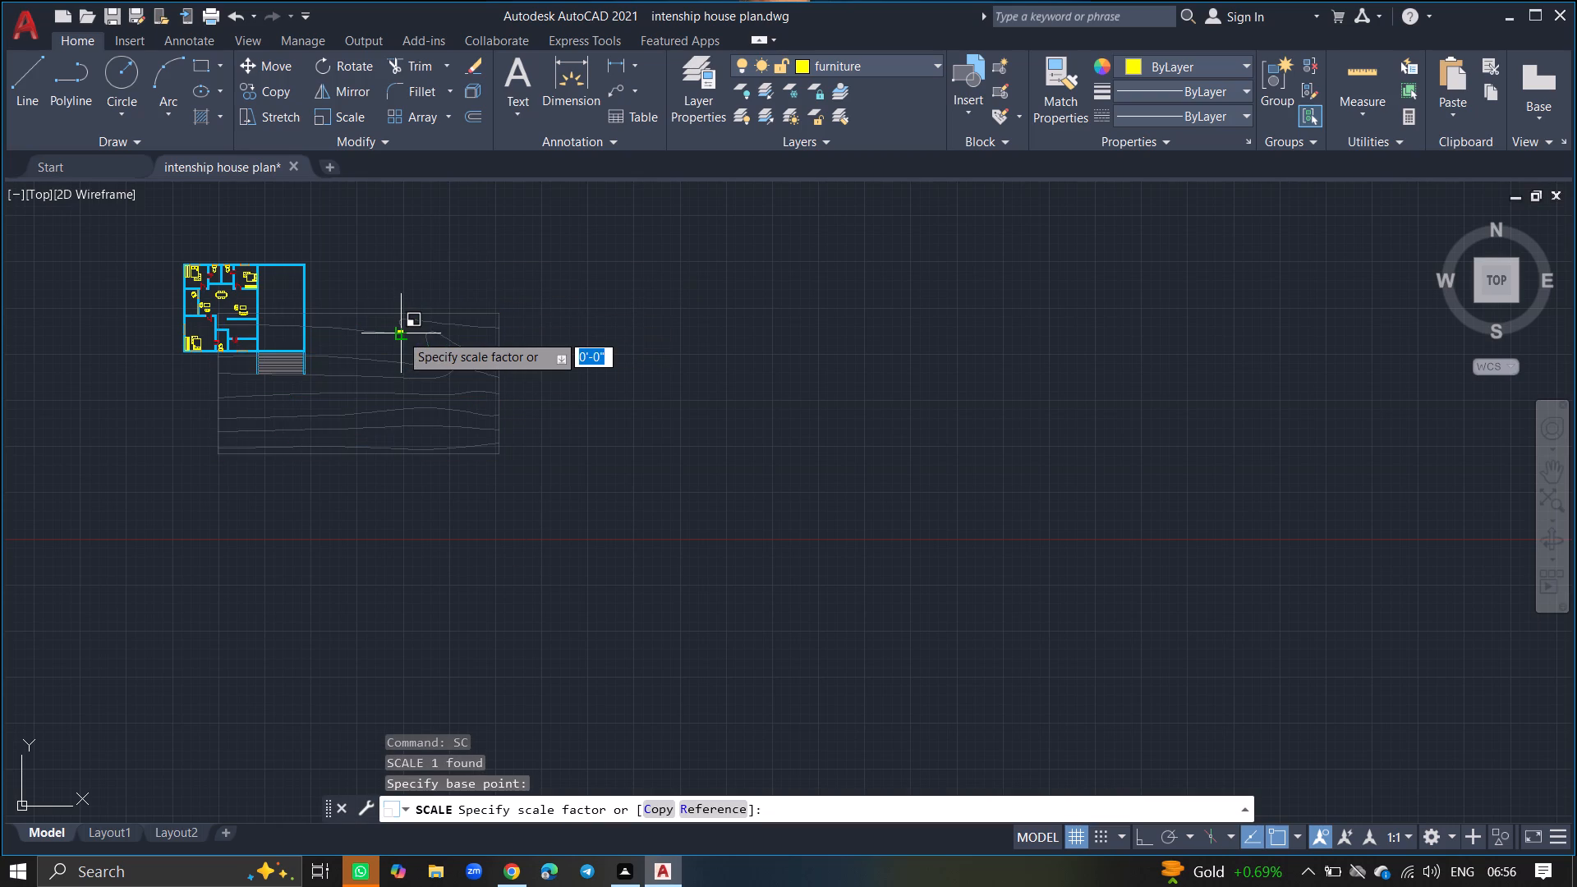
pyautogui.keyDown('ctrl'); pyautogui.scroll(5, 411, 319); pyautogui.keyUp('ctrl')
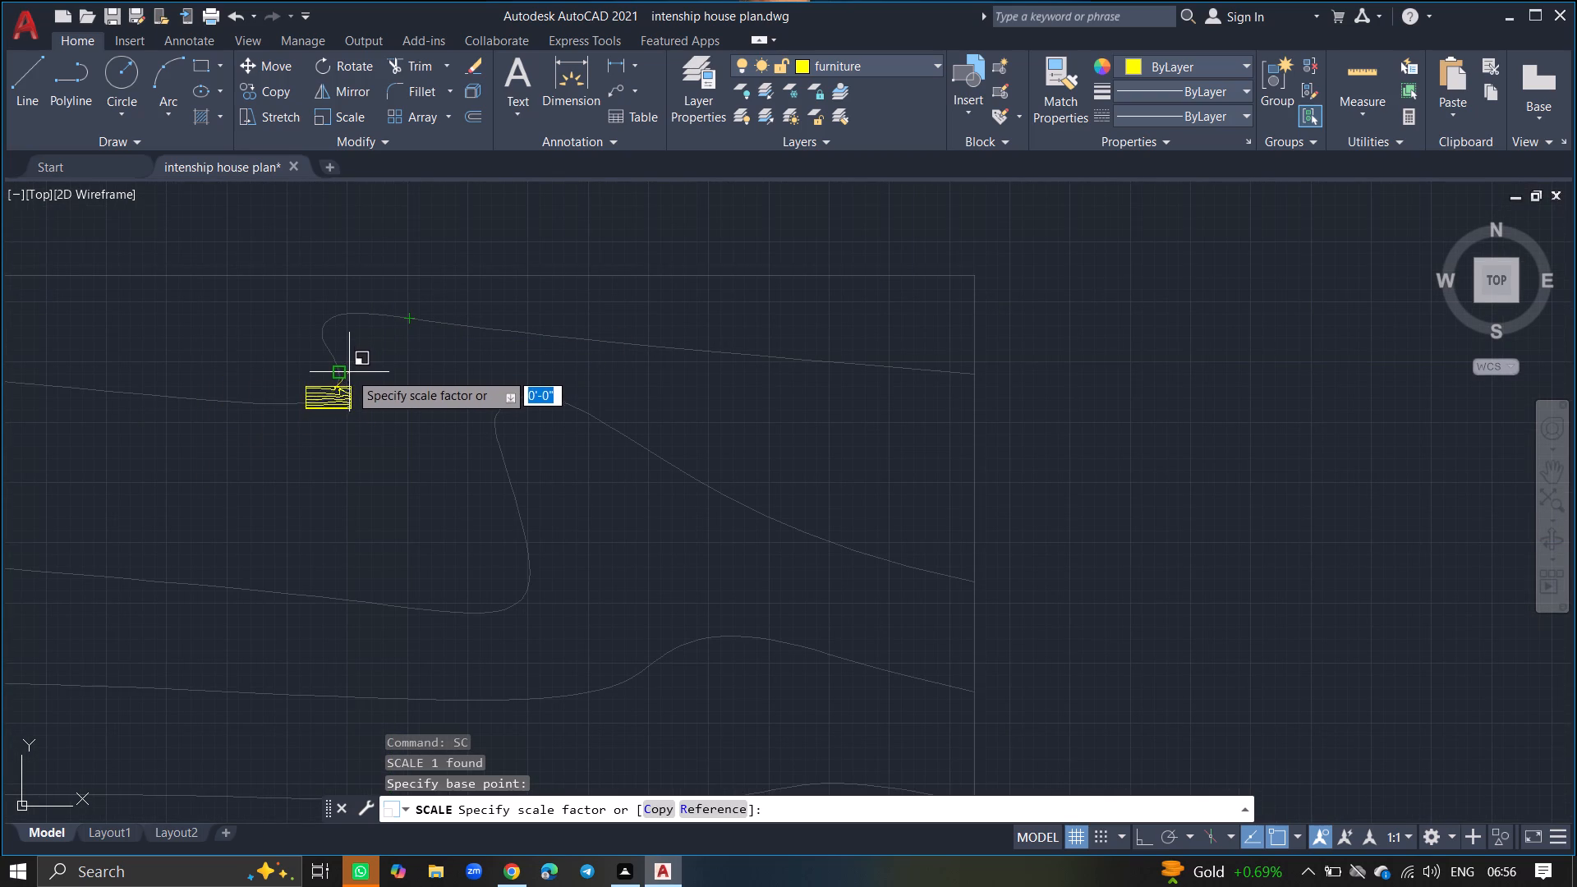
pyautogui.click(348, 375)
# Move the scaled-down wood-grain table about 92' west into the southwest bedroom, just south of its north wall.
pyautogui.click(334, 393)
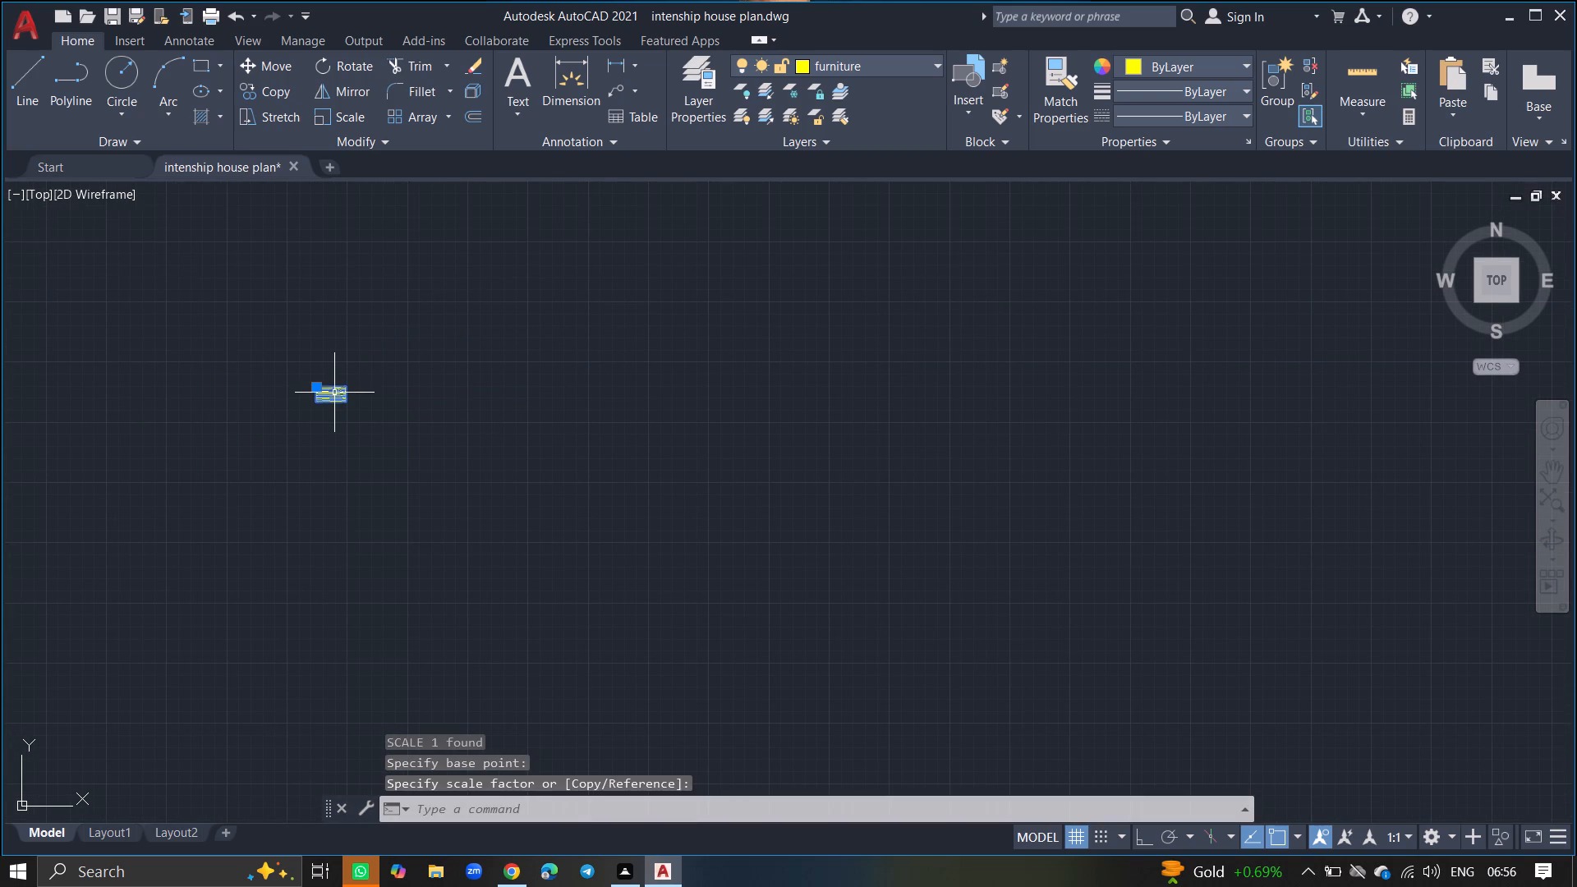
pyautogui.write('move')
pyautogui.press('Return')
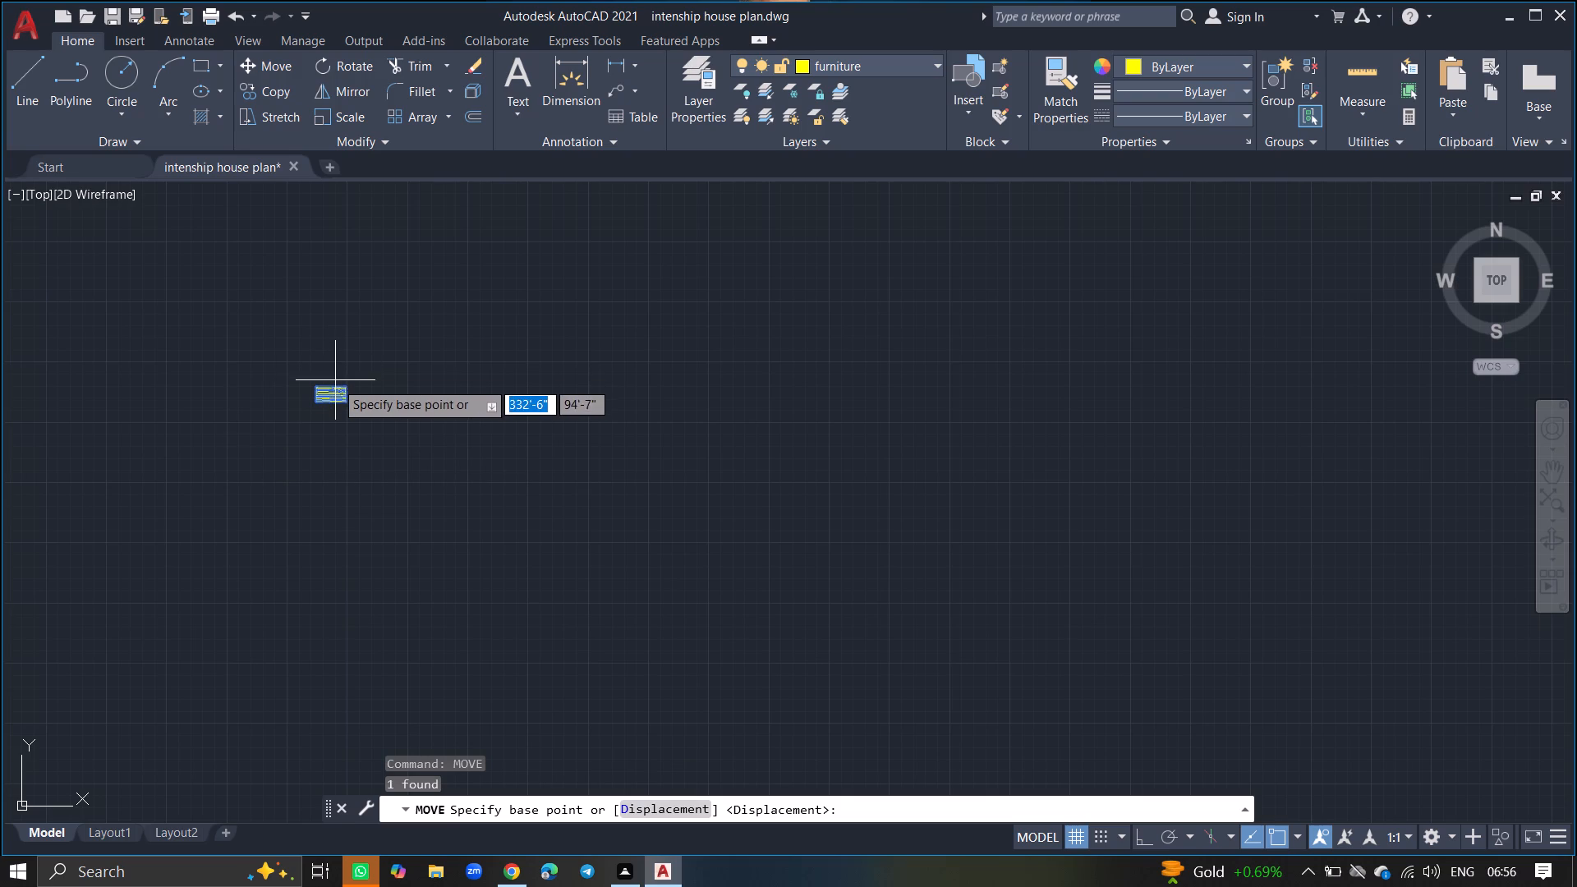
pyautogui.click(338, 395)
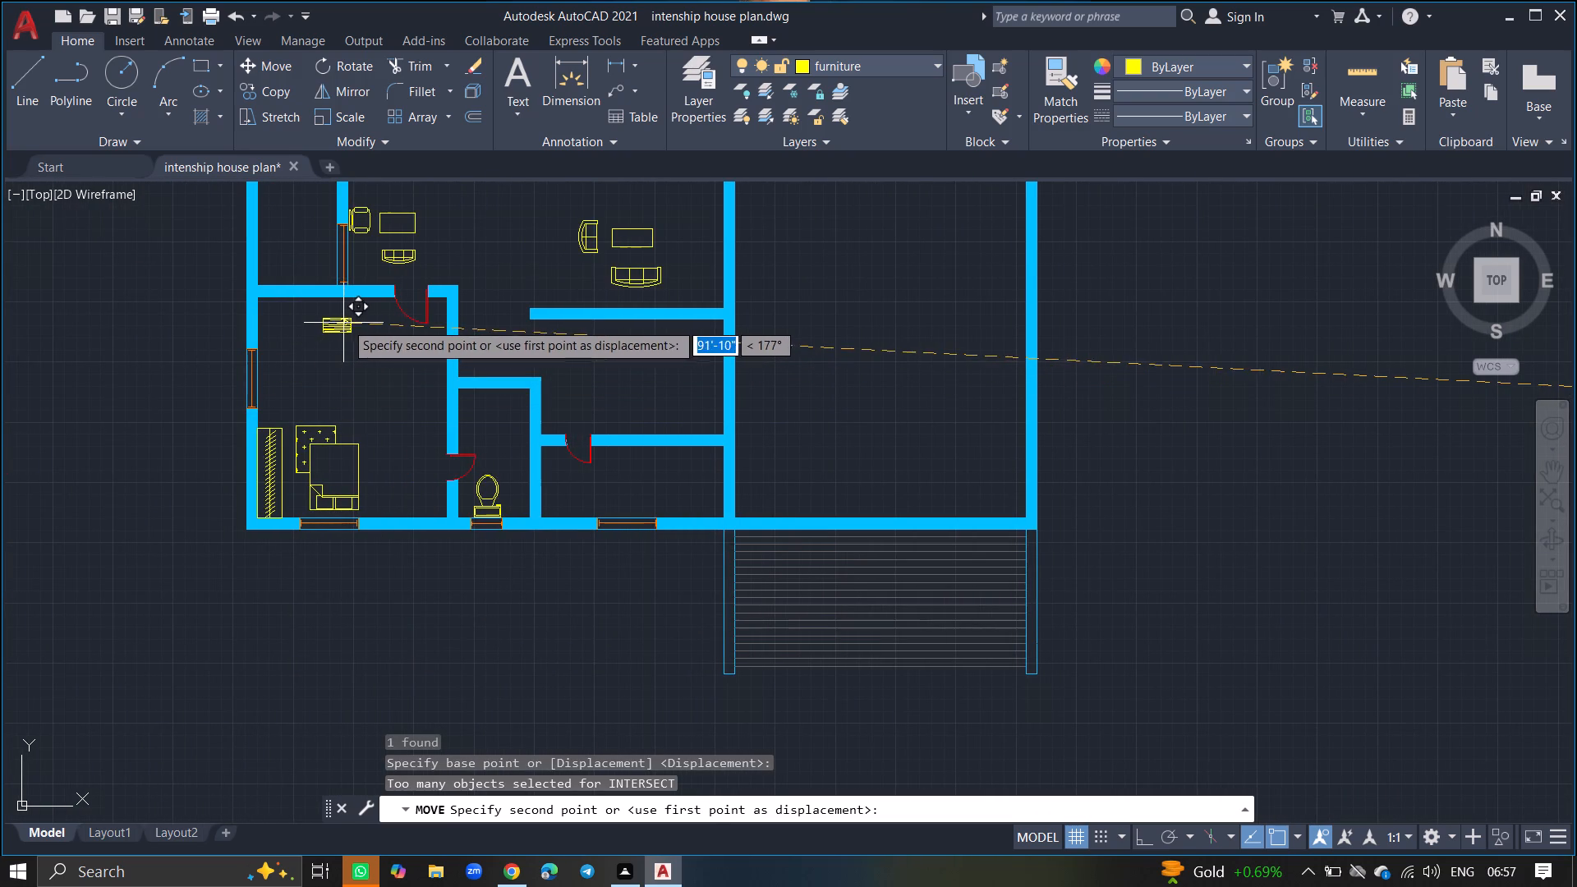
pyautogui.click(346, 317)
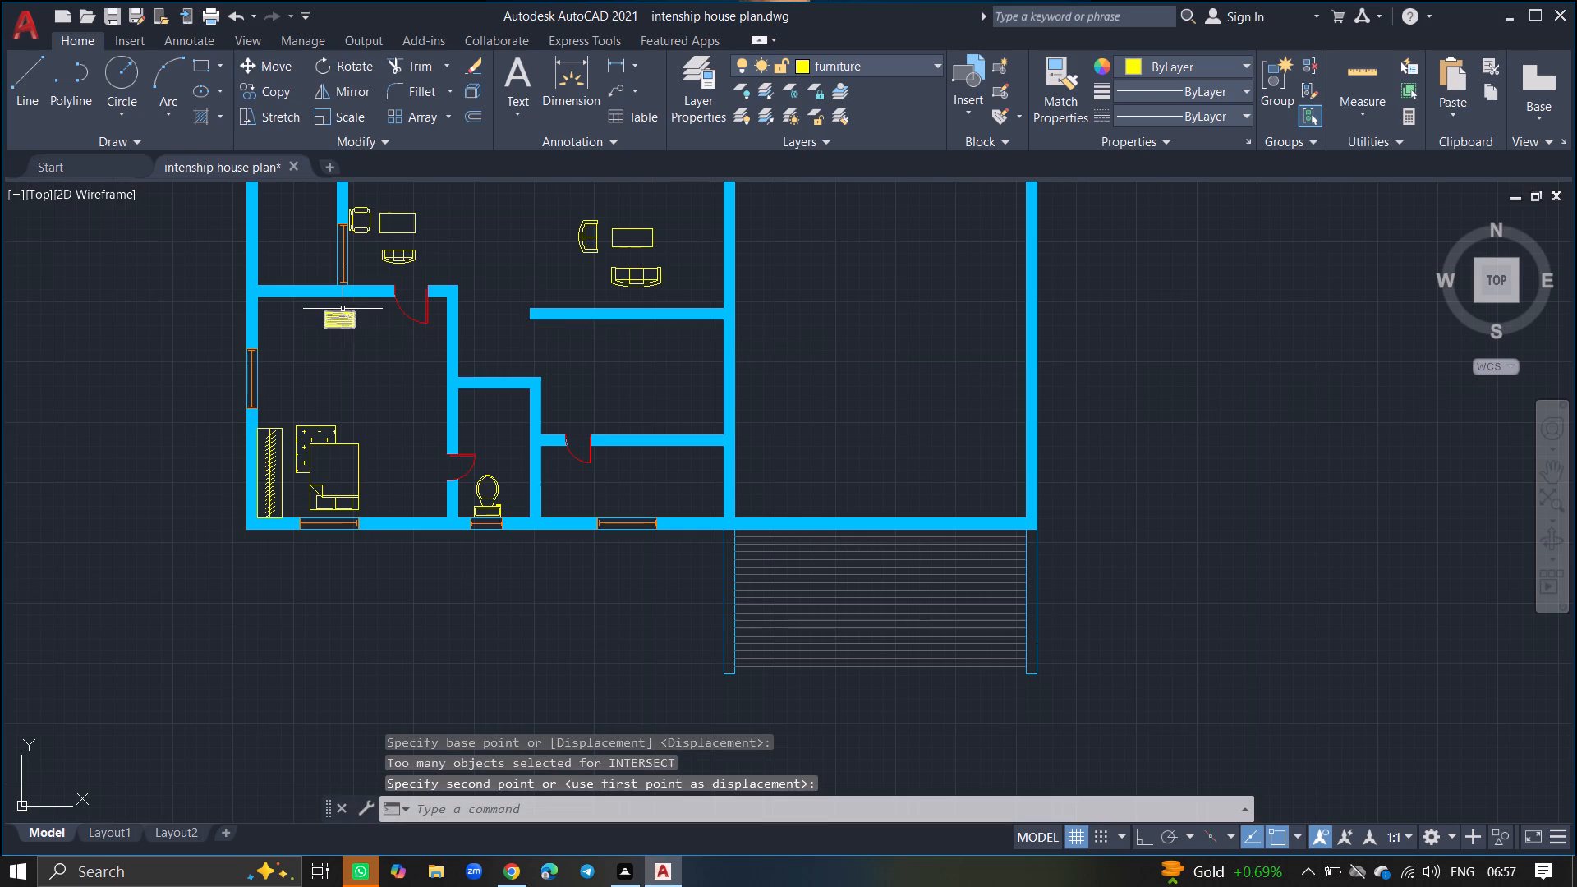
# Copy the armchair west of the smaller coffee table about 9'-2" south into the southwest bedroom, below the wood-grain table.
pyautogui.keyDown('ctrl'); pyautogui.scroll(4, 342, 308); pyautogui.keyUp('ctrl')
pyautogui.keyDown('ctrl'); pyautogui.scroll(-2, 347, 384); pyautogui.keyUp('ctrl')
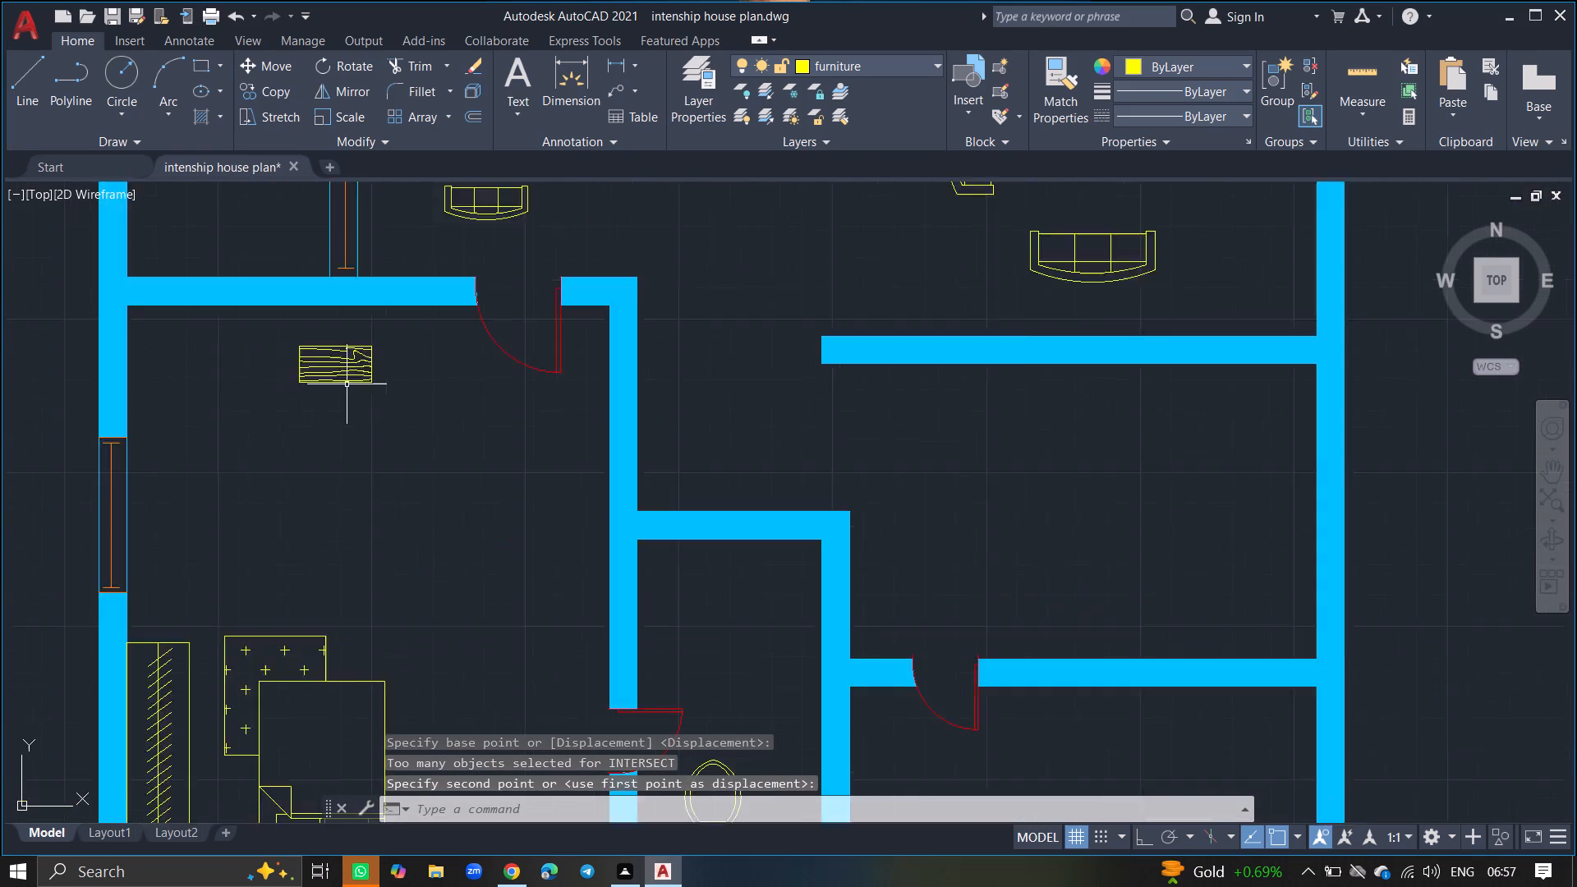
pyautogui.keyDown('ctrl'); pyautogui.scroll(-1, 347, 384); pyautogui.keyUp('ctrl')
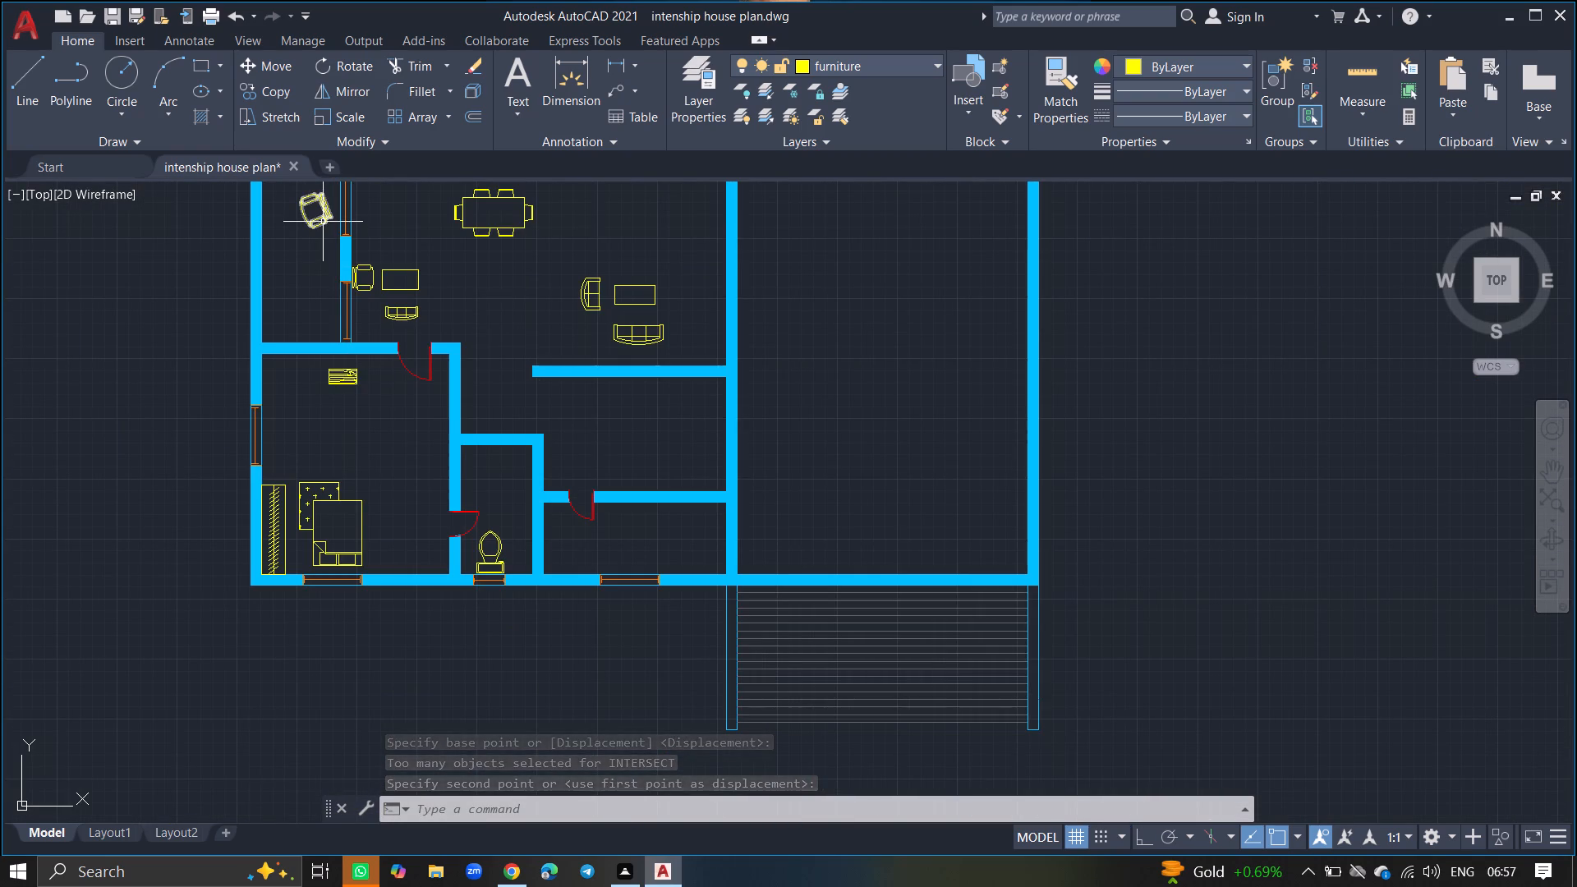
pyautogui.click(323, 222)
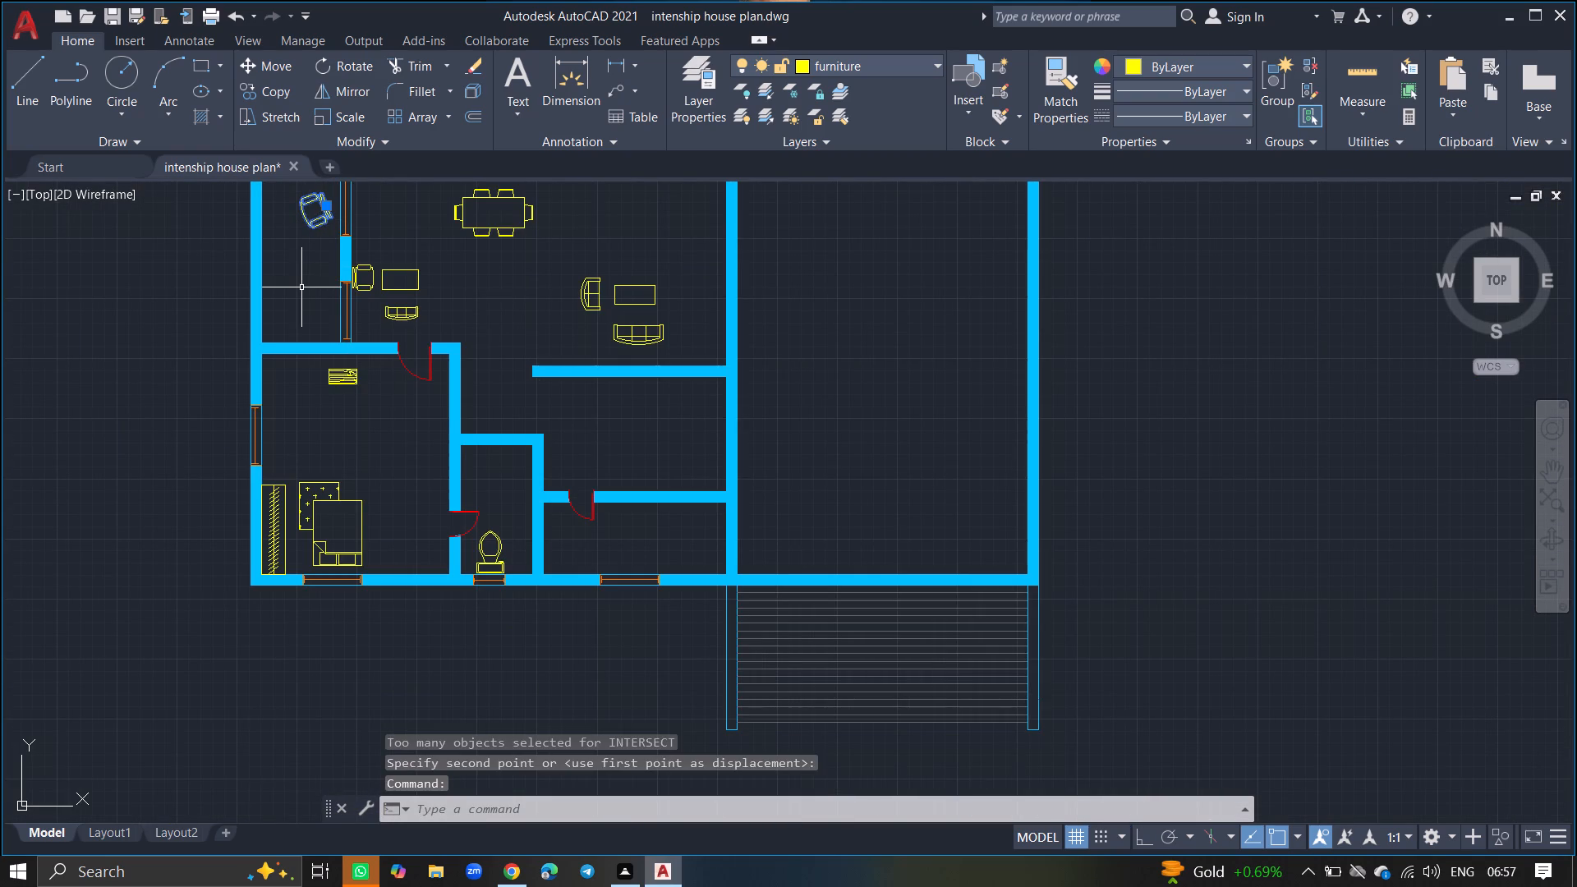
pyautogui.press('Escape')
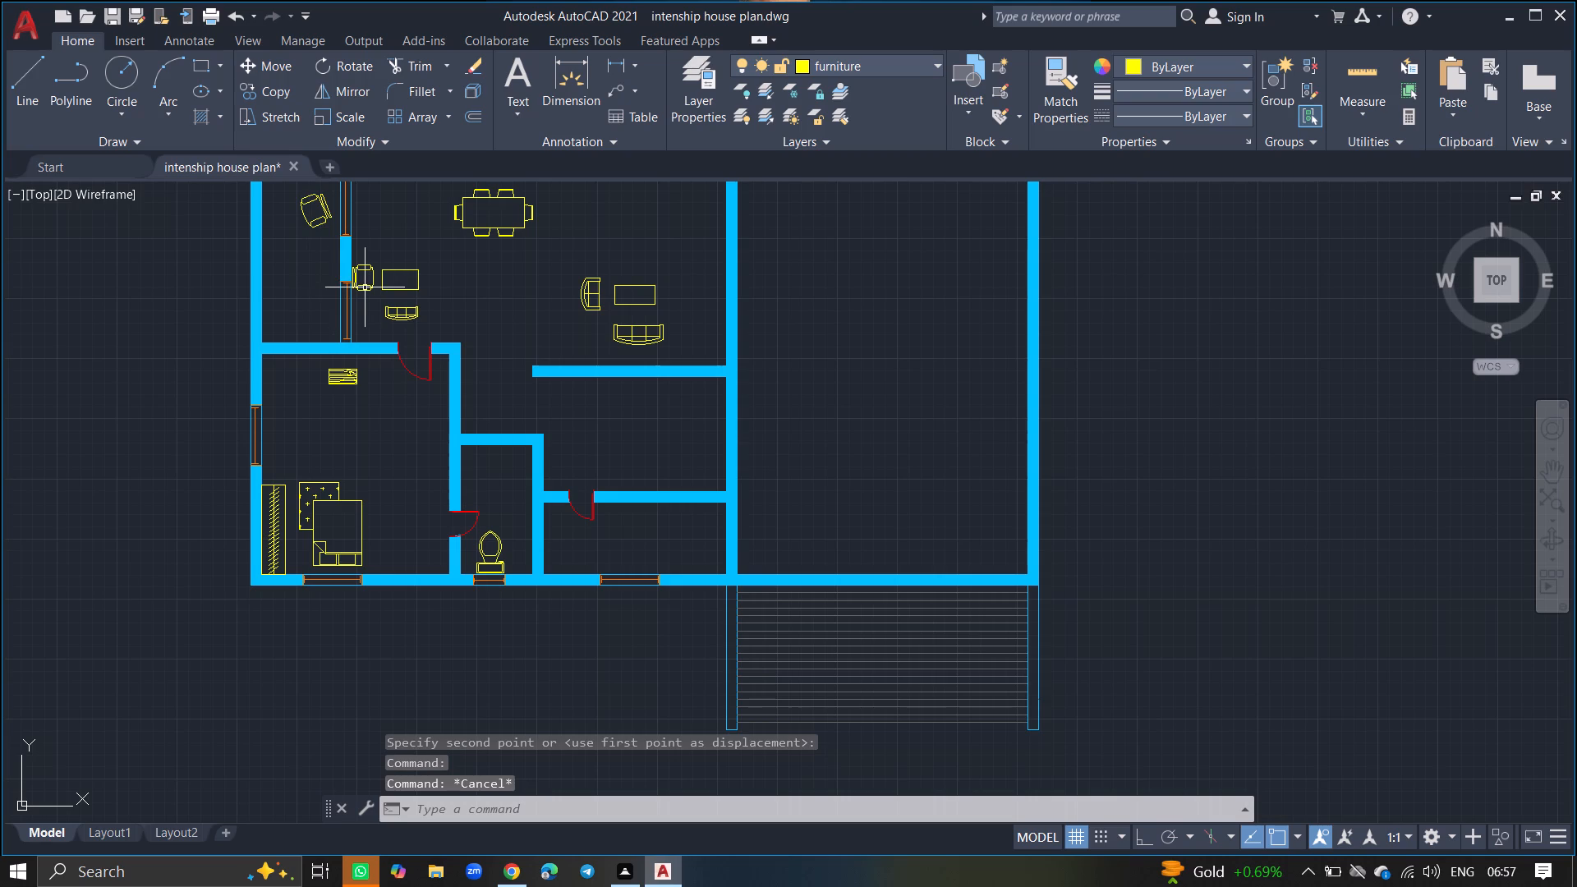
pyautogui.moveTo(366, 287); pyautogui.dragTo(374, 345)
pyautogui.write('copy')
pyautogui.press('Return')
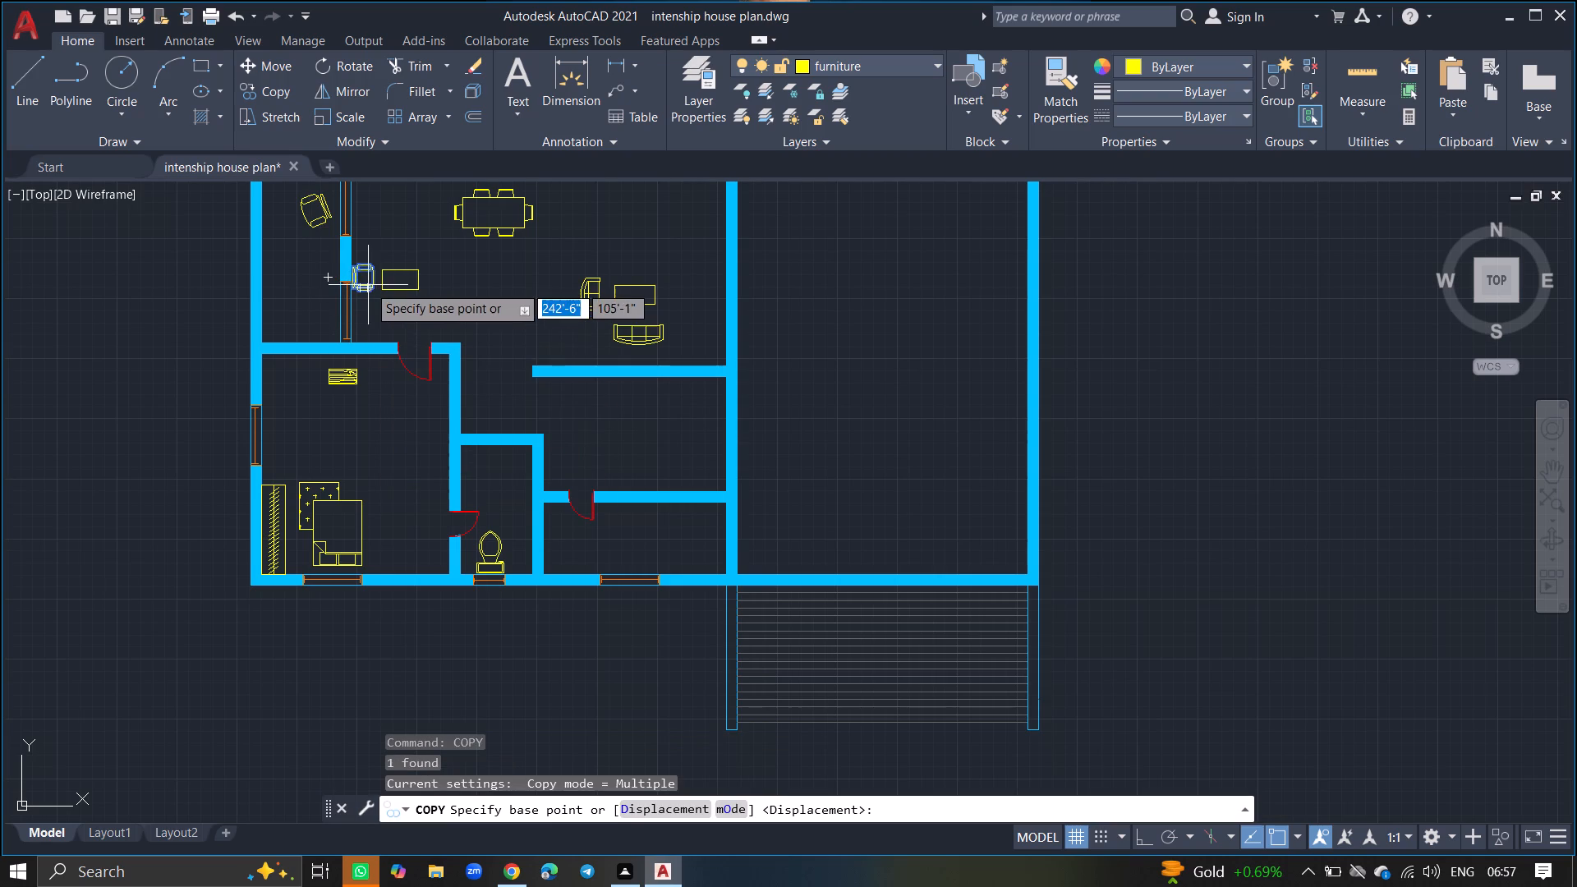
pyautogui.click(368, 283)
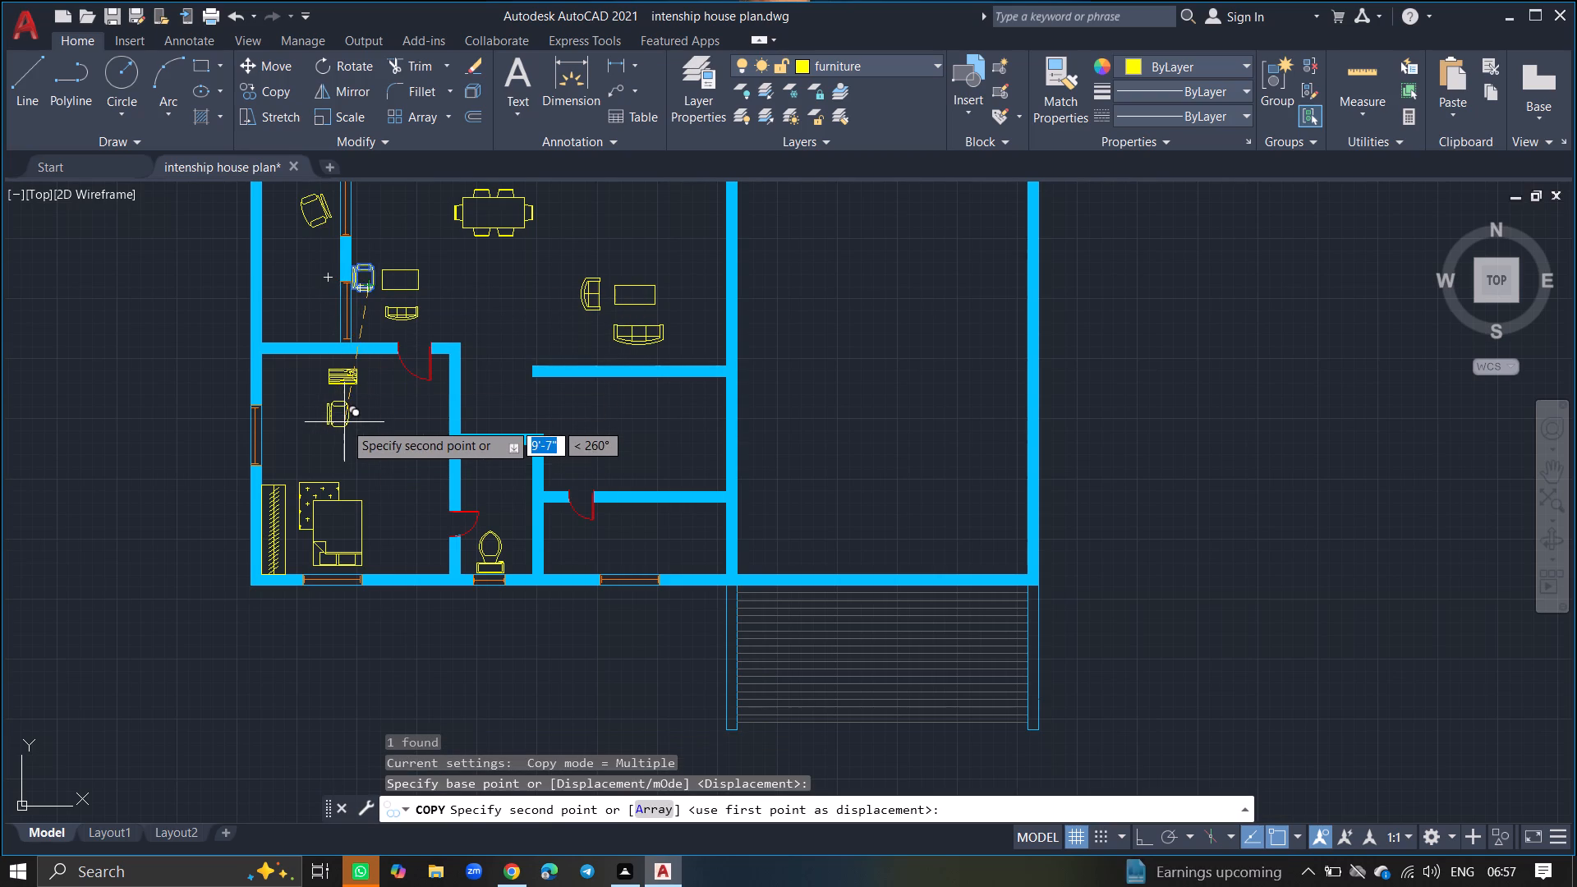
pyautogui.keyDown('ctrl'); pyautogui.scroll(5, 344, 422); pyautogui.keyUp('ctrl')
pyautogui.click(361, 373)
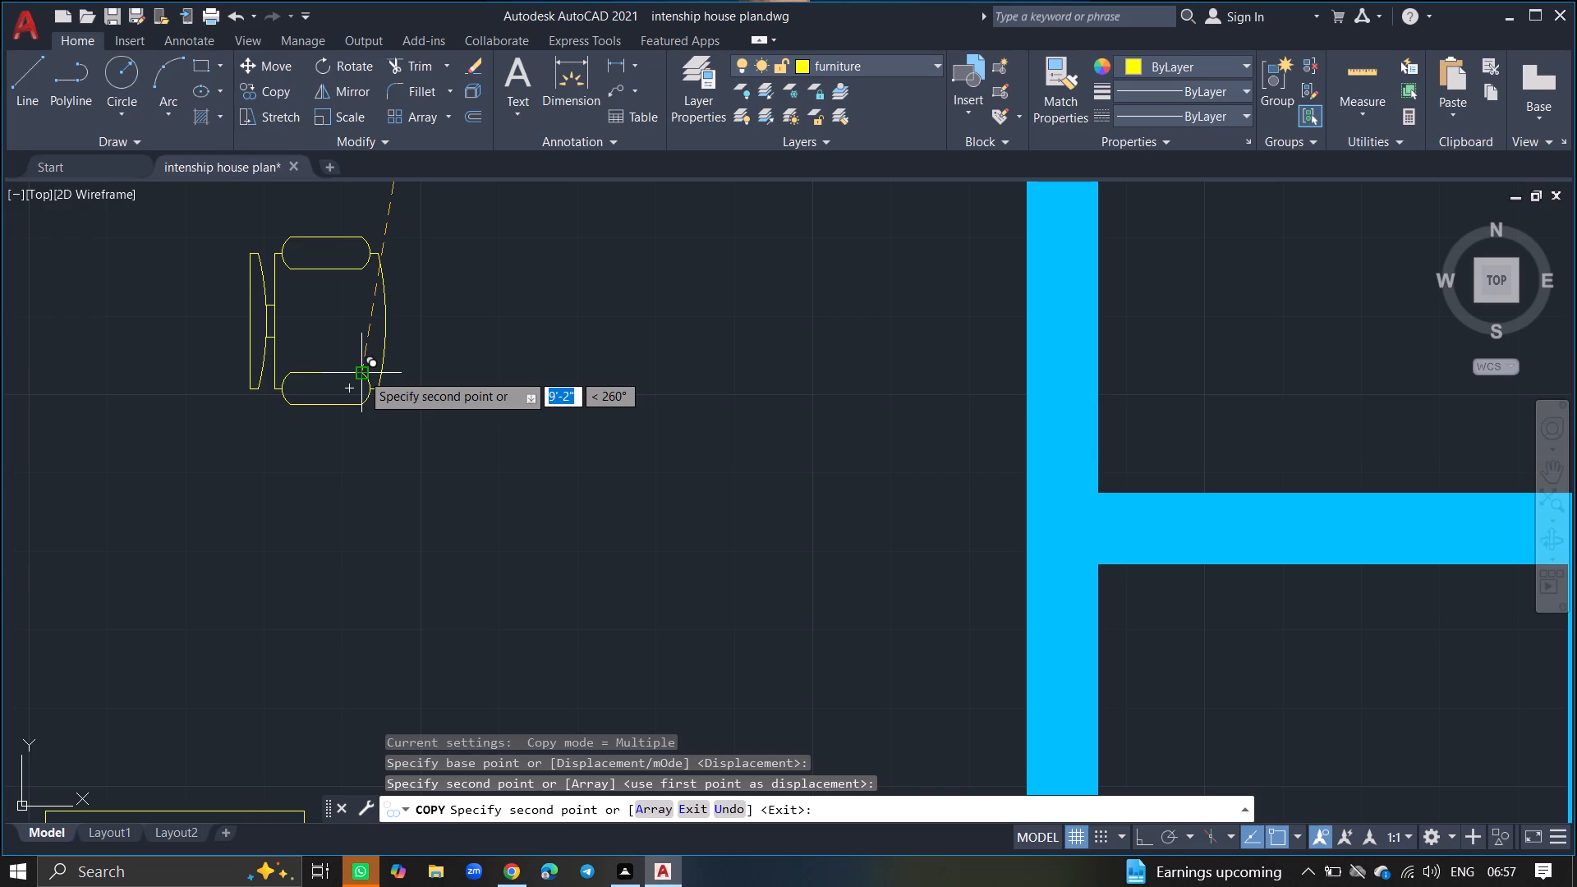
pyautogui.press('Escape')
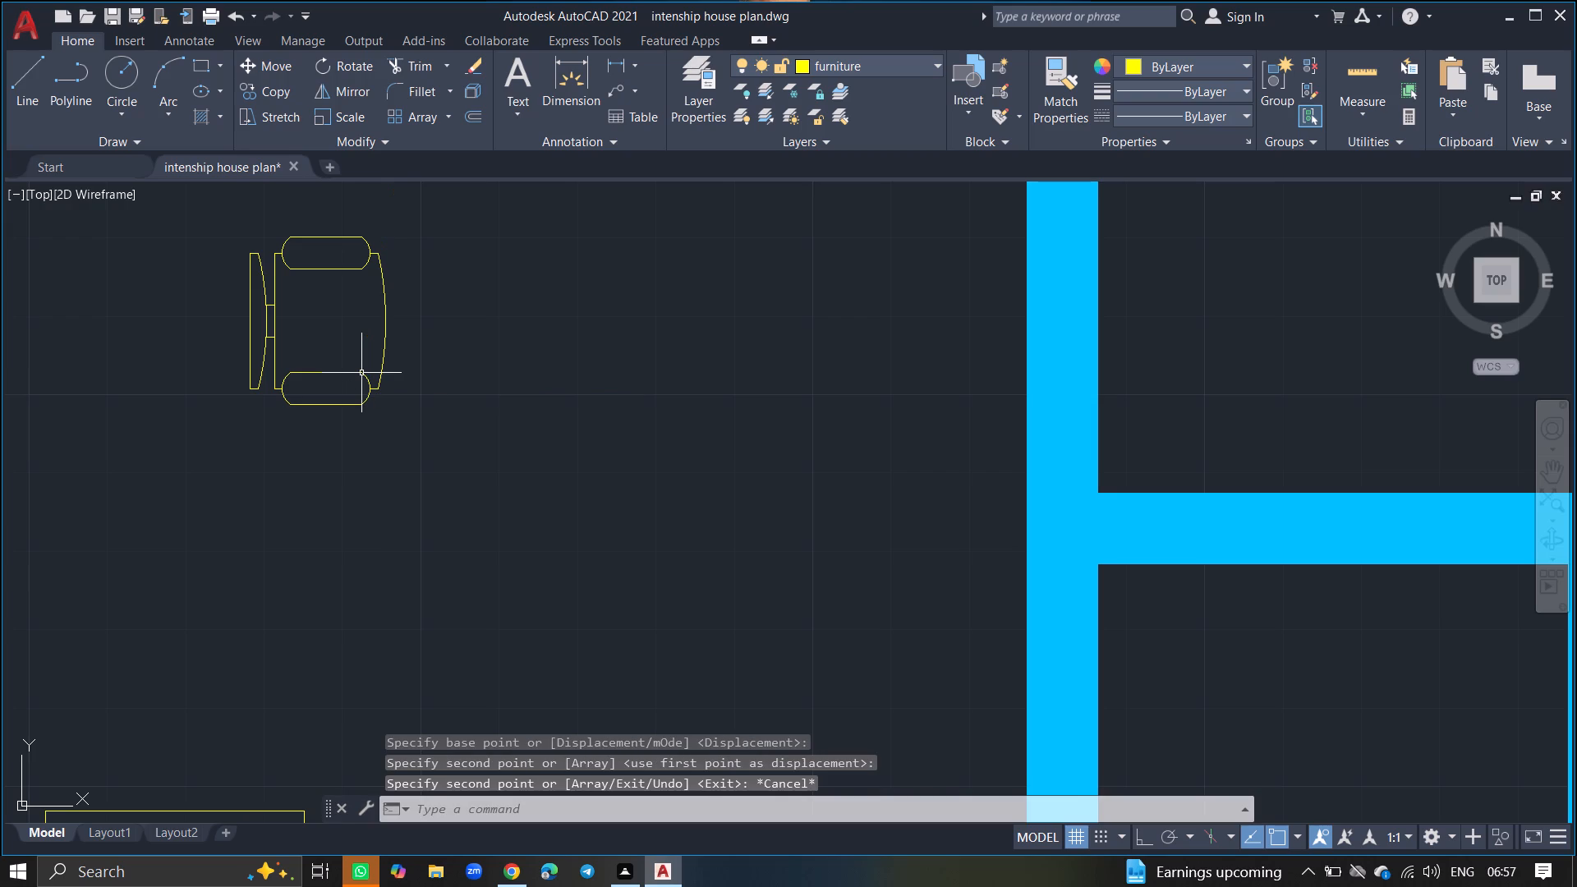
# Save the drawing.
pyautogui.hotkey('ctrl', 's')
pyautogui.hotkey('ctrl', 's')
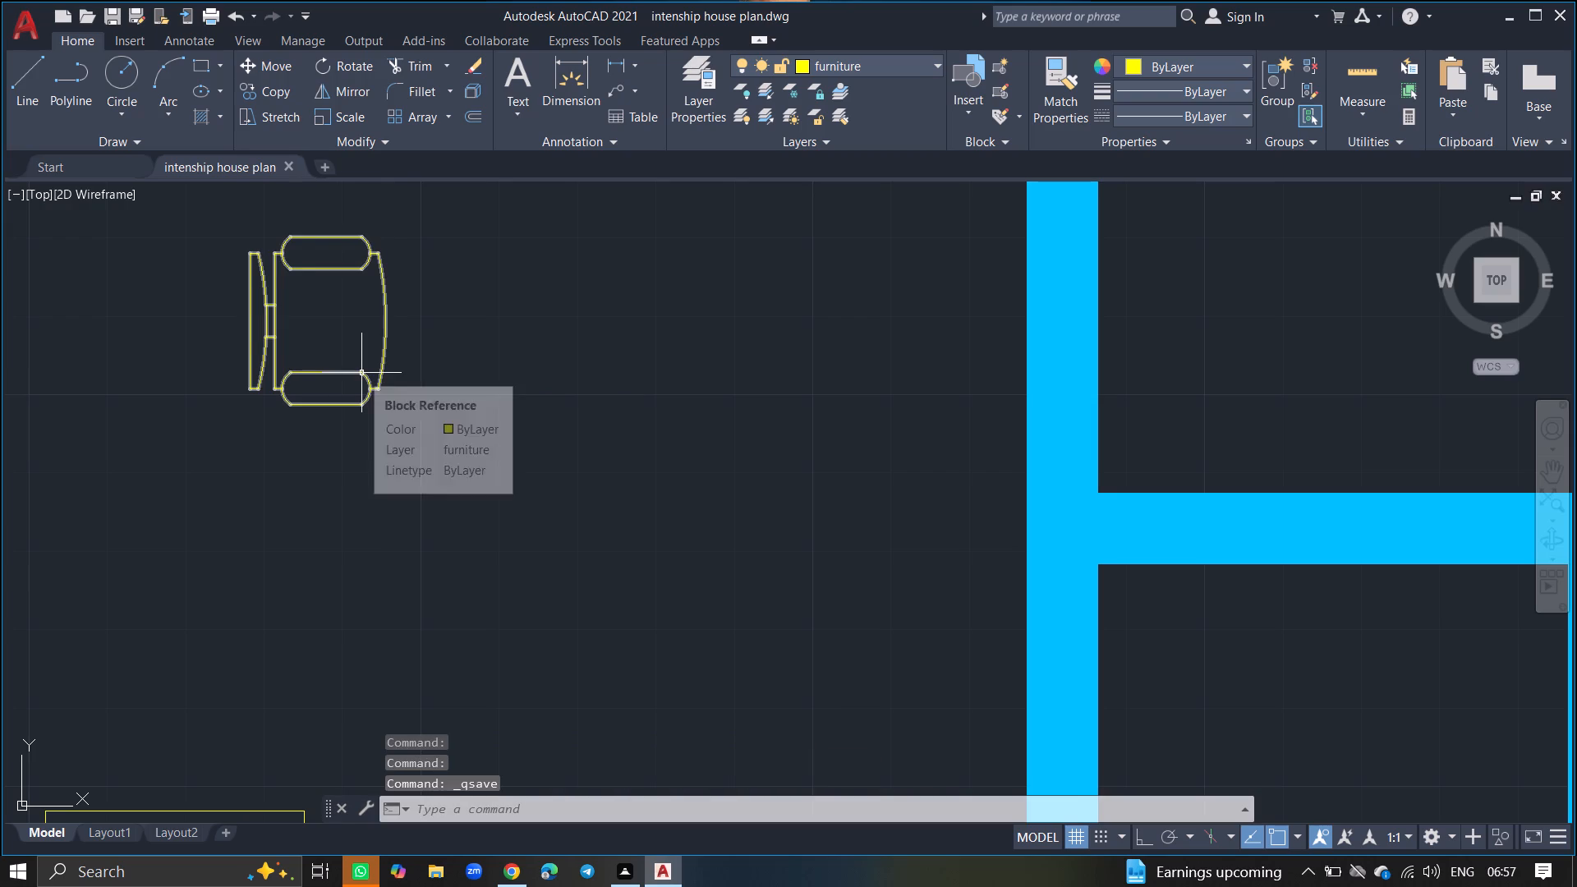
# Rotate the copied bedroom chair to 270° about the middle of its seat's back edge, so it faces south.
pyautogui.click(361, 373)
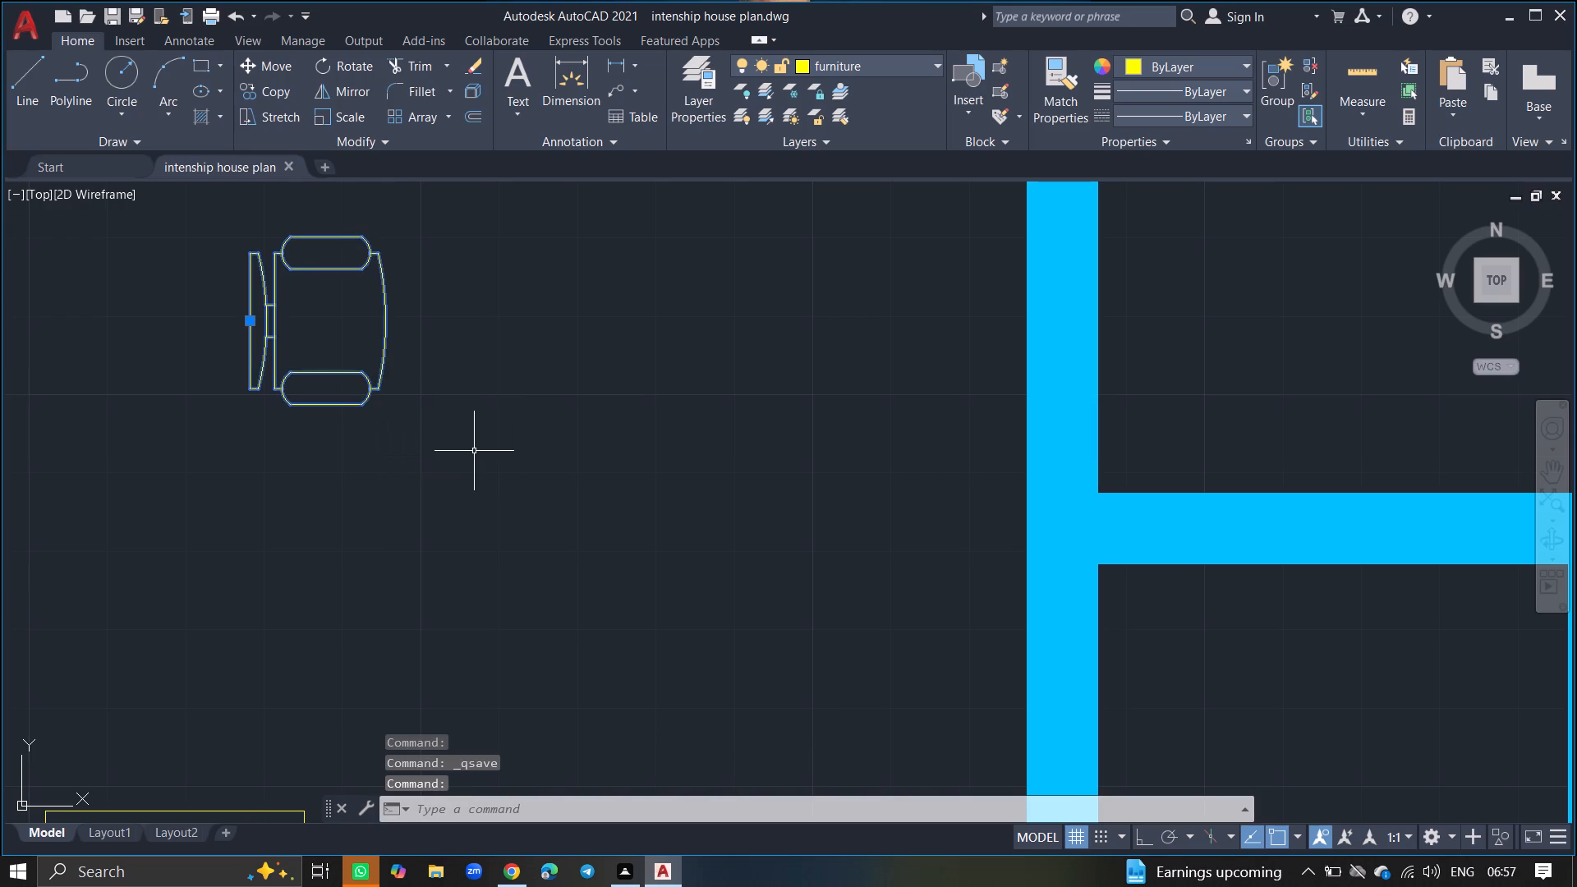
pyautogui.write('ro')
pyautogui.press('Return')
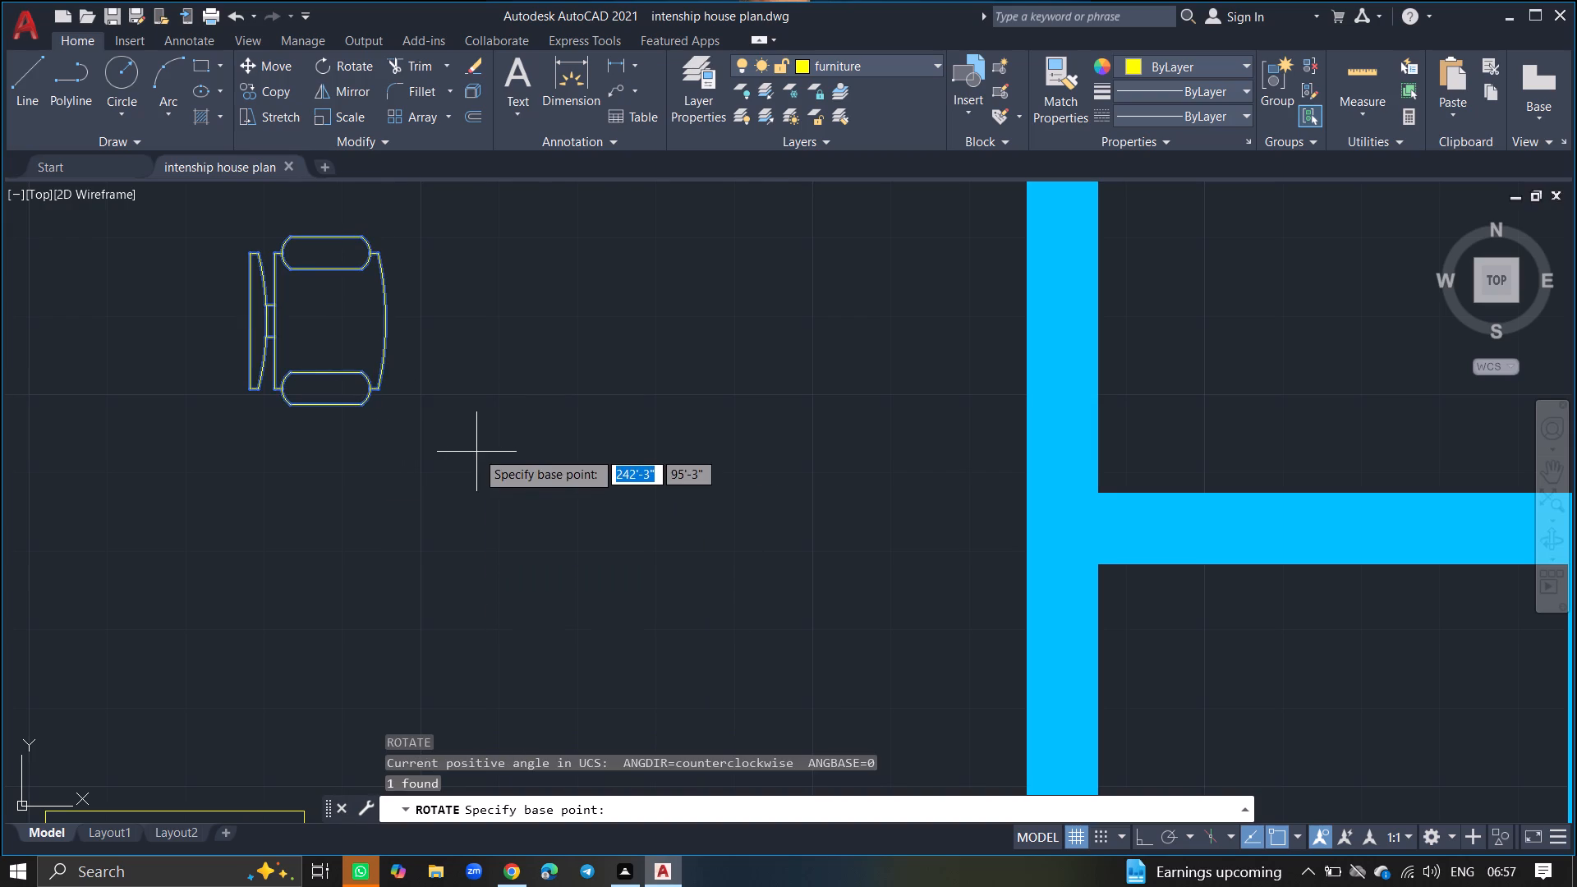
pyautogui.click(276, 319)
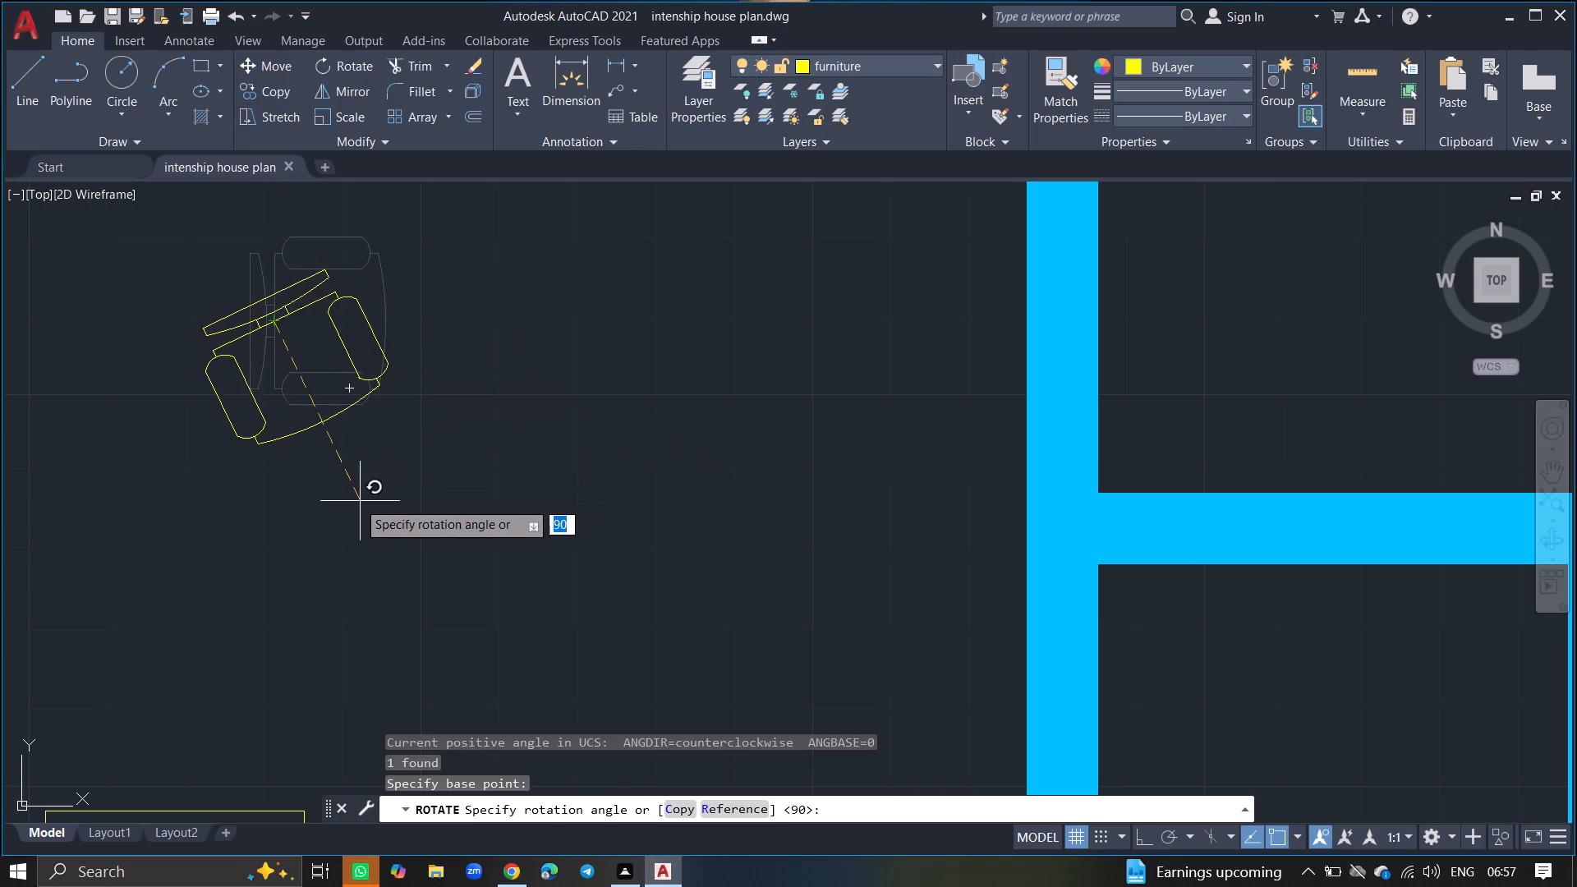
pyautogui.click(270, 499)
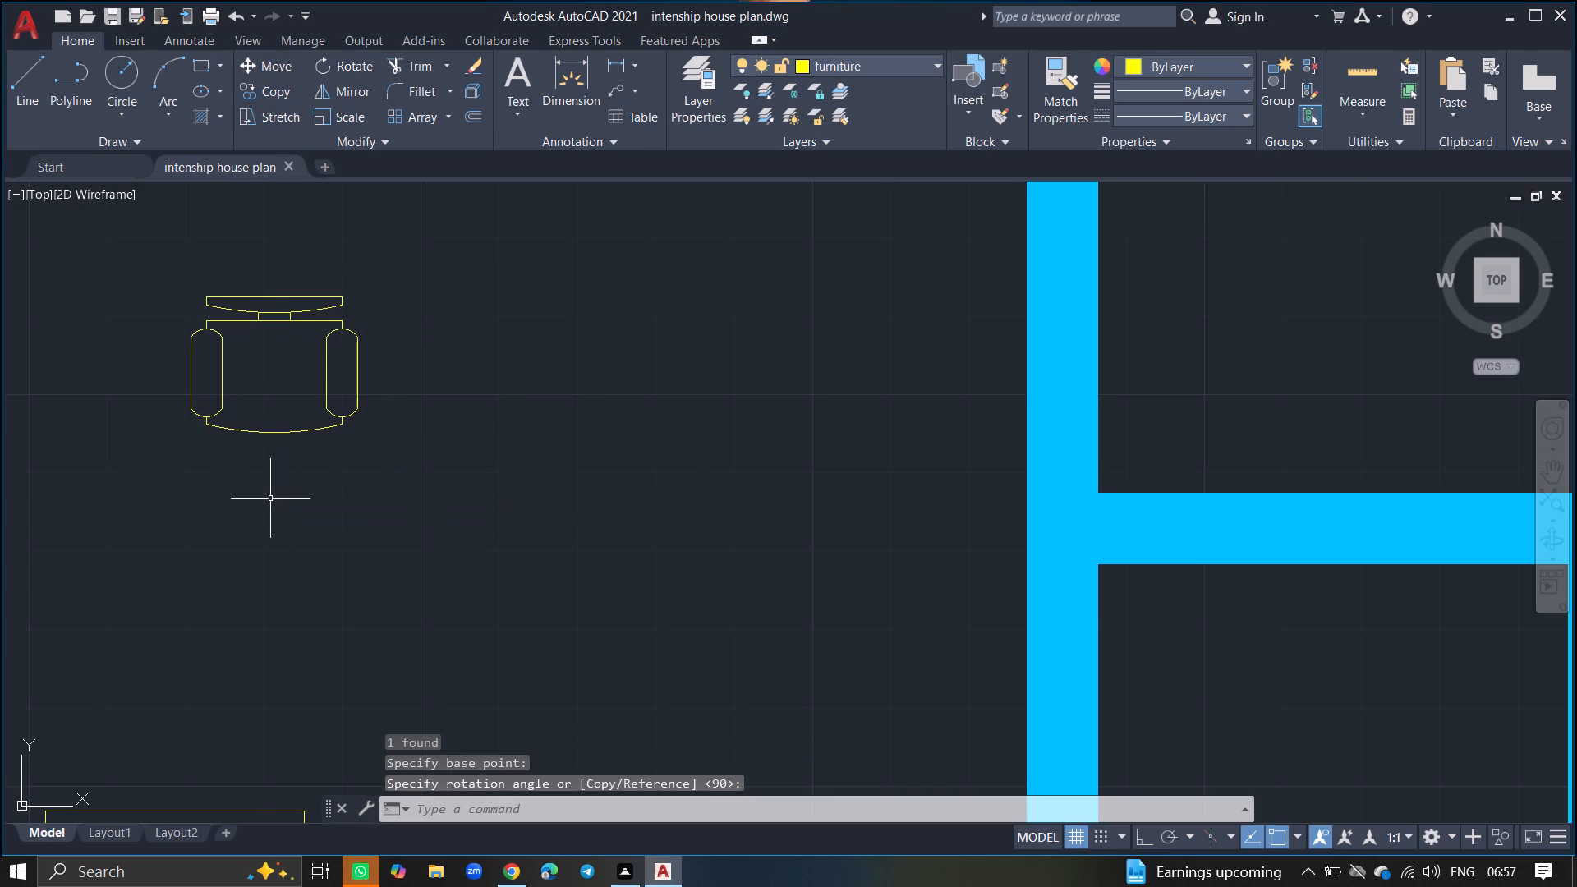
# Rotate the bedroom chair 180° about the midpoint of its curved front edge so it faces north toward the table.
pyautogui.moveTo(273, 430); pyautogui.dragTo(264, 443)
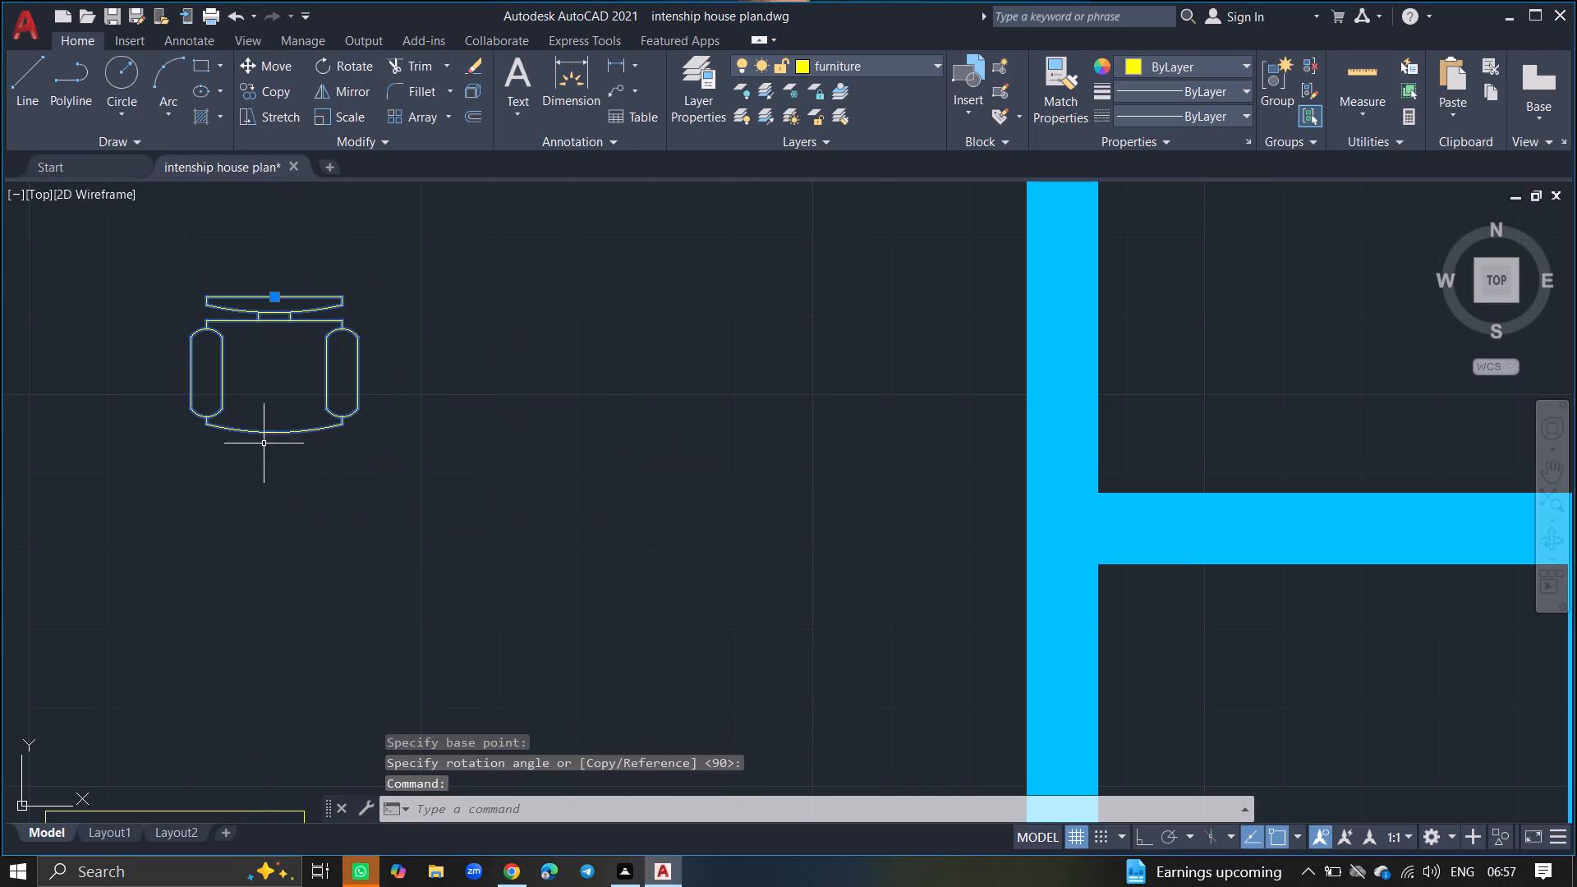
pyautogui.moveTo(264, 443); pyautogui.dragTo(232, 498)
pyautogui.write('ro')
pyautogui.press('Return')
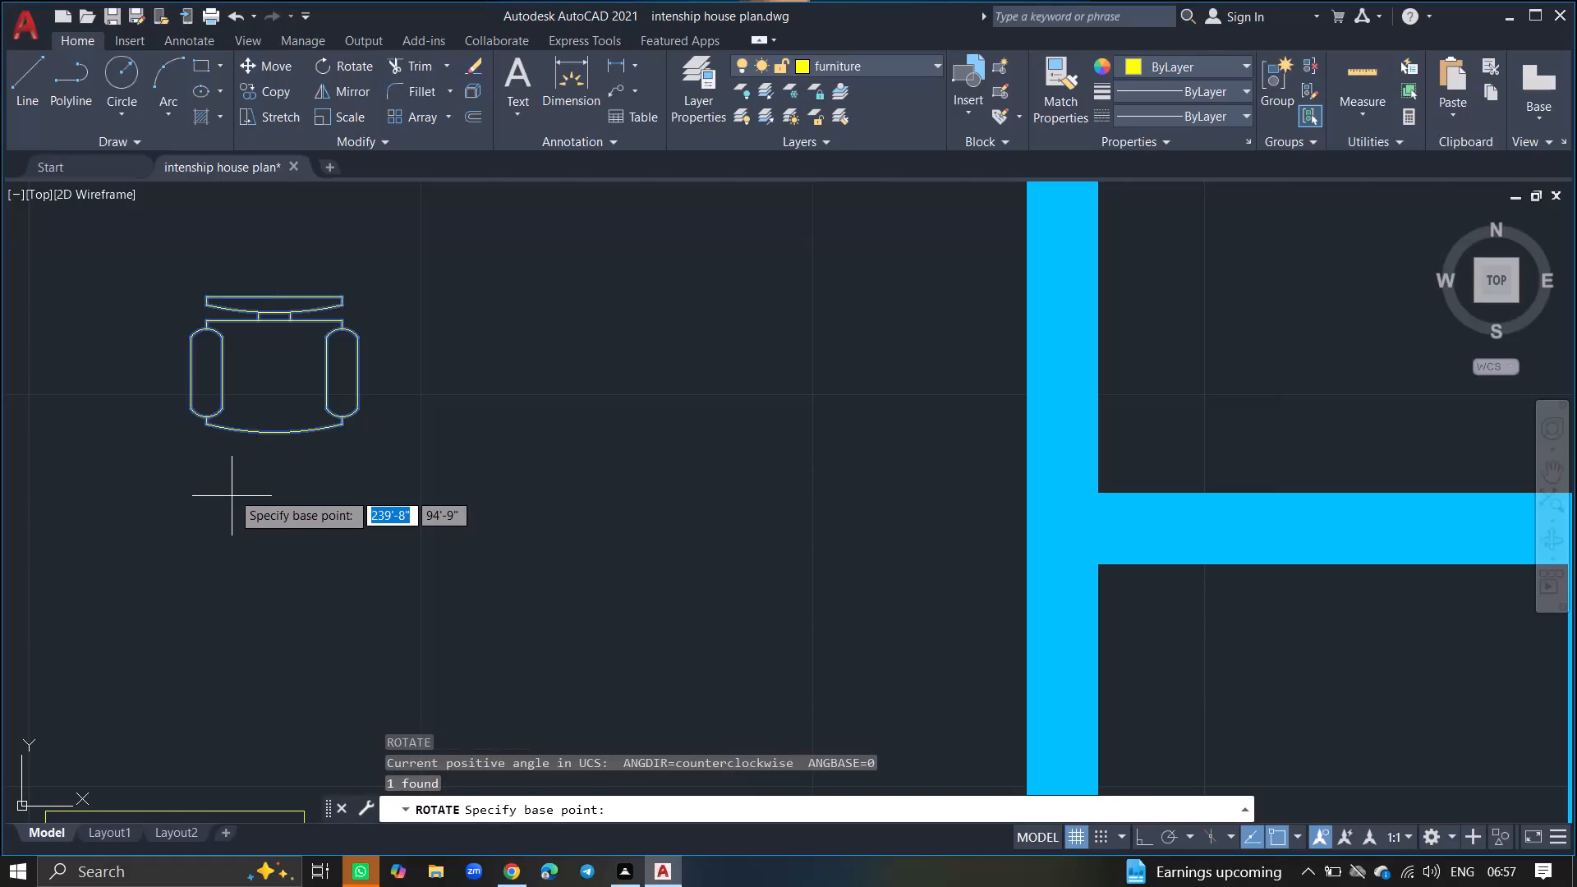
pyautogui.click(273, 432)
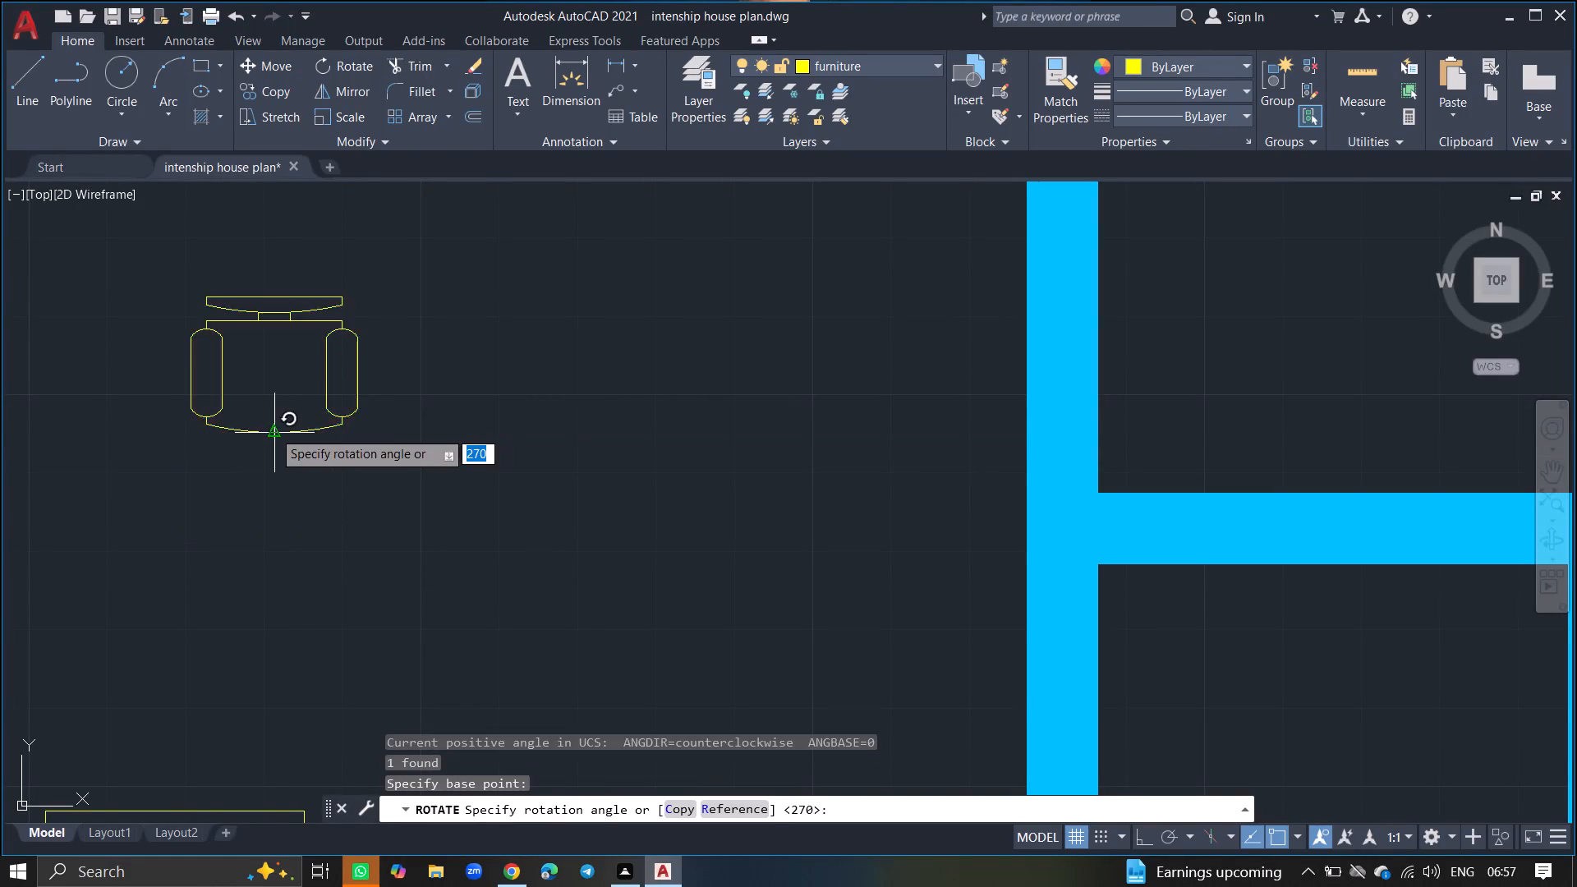
pyautogui.click(95, 434)
# Move the bedroom chair about 2'-6" north and slightly east, centred just south of the wood-grain table.
pyautogui.keyDown('ctrl'); pyautogui.scroll(-4, 95, 434); pyautogui.keyUp('ctrl')
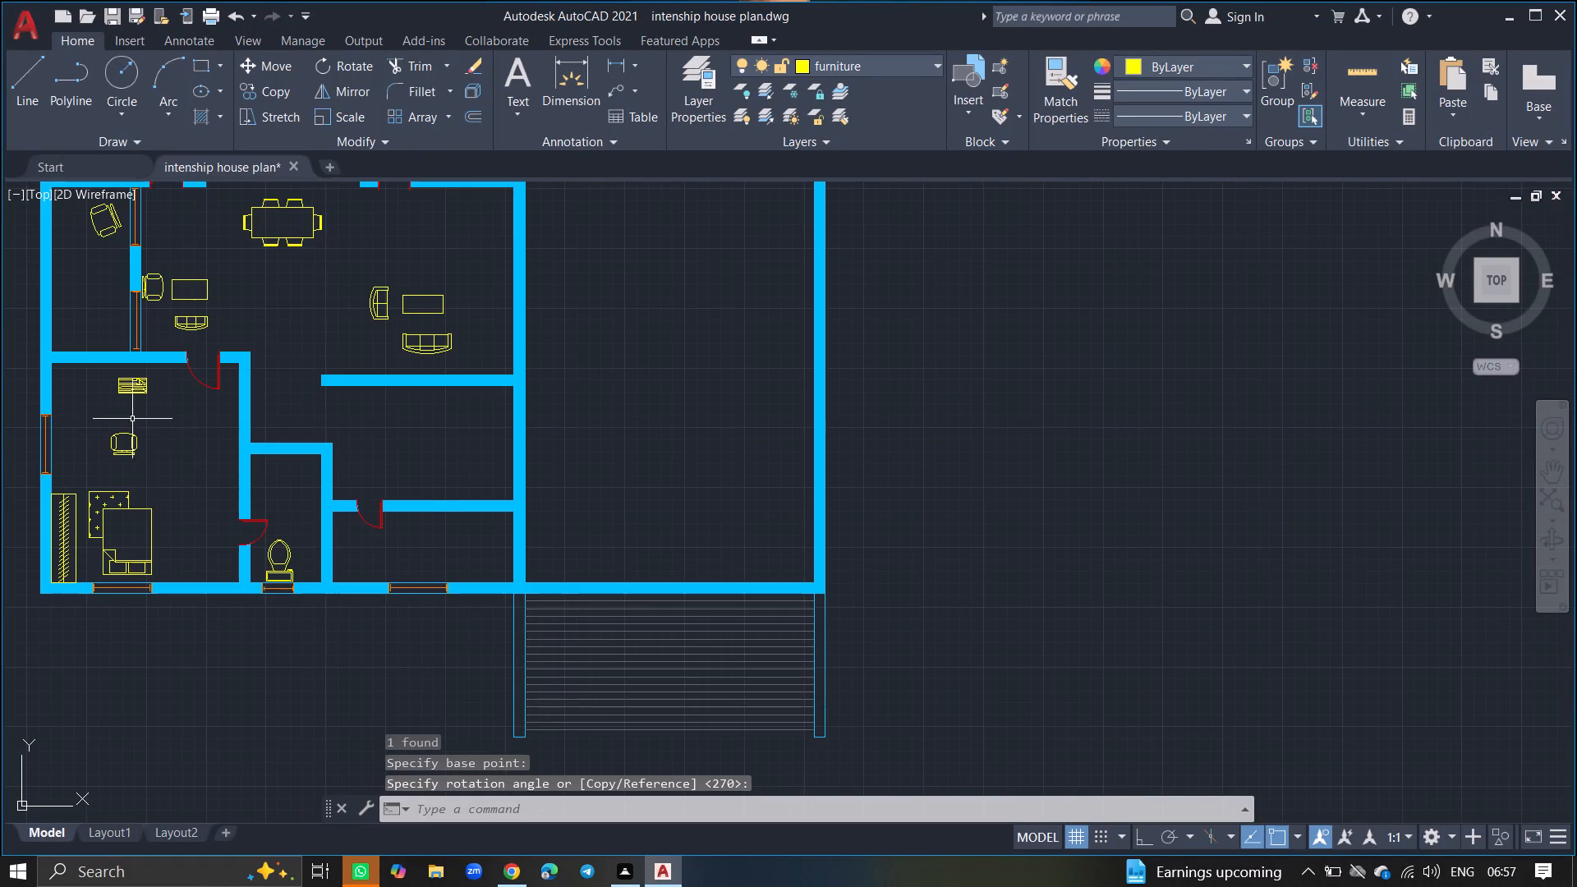
pyautogui.click(142, 417)
pyautogui.click(85, 489)
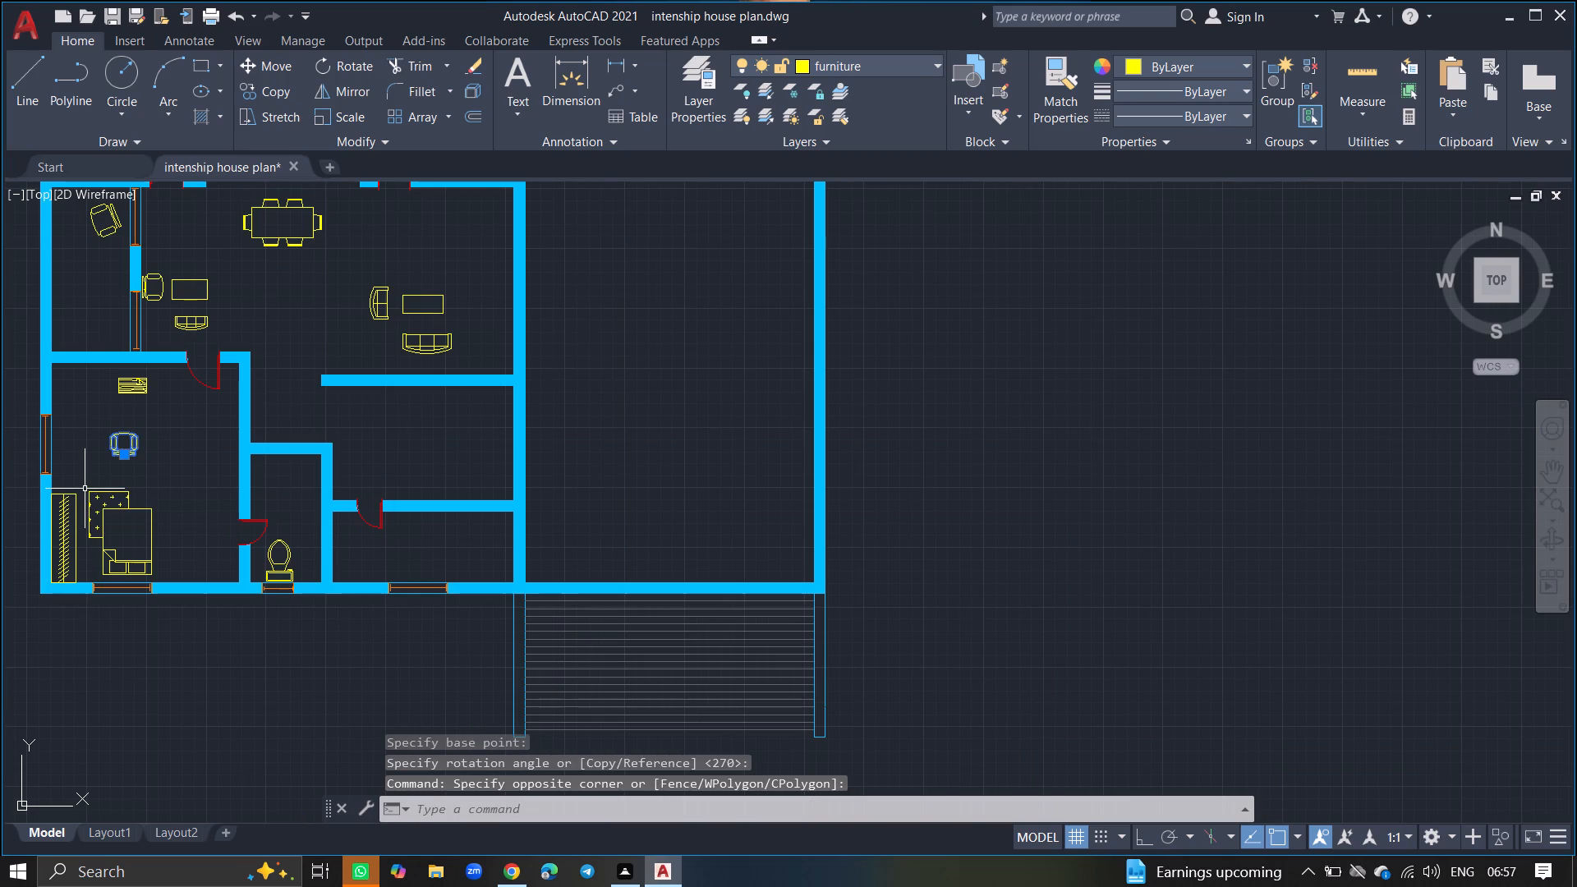
pyautogui.write('move')
pyautogui.press('Return')
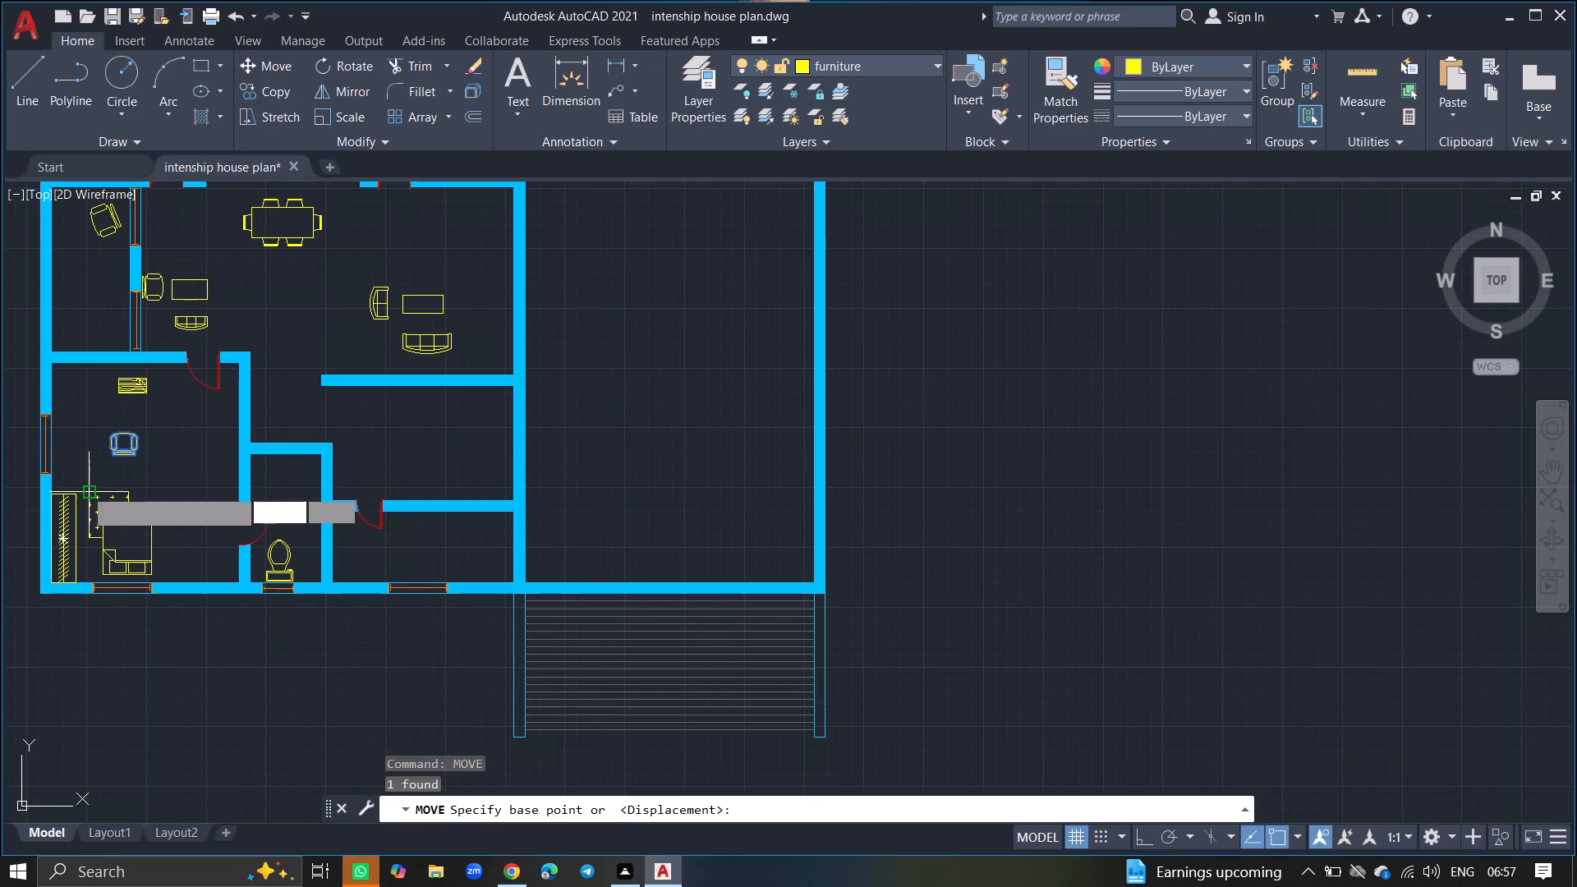
pyautogui.click(123, 444)
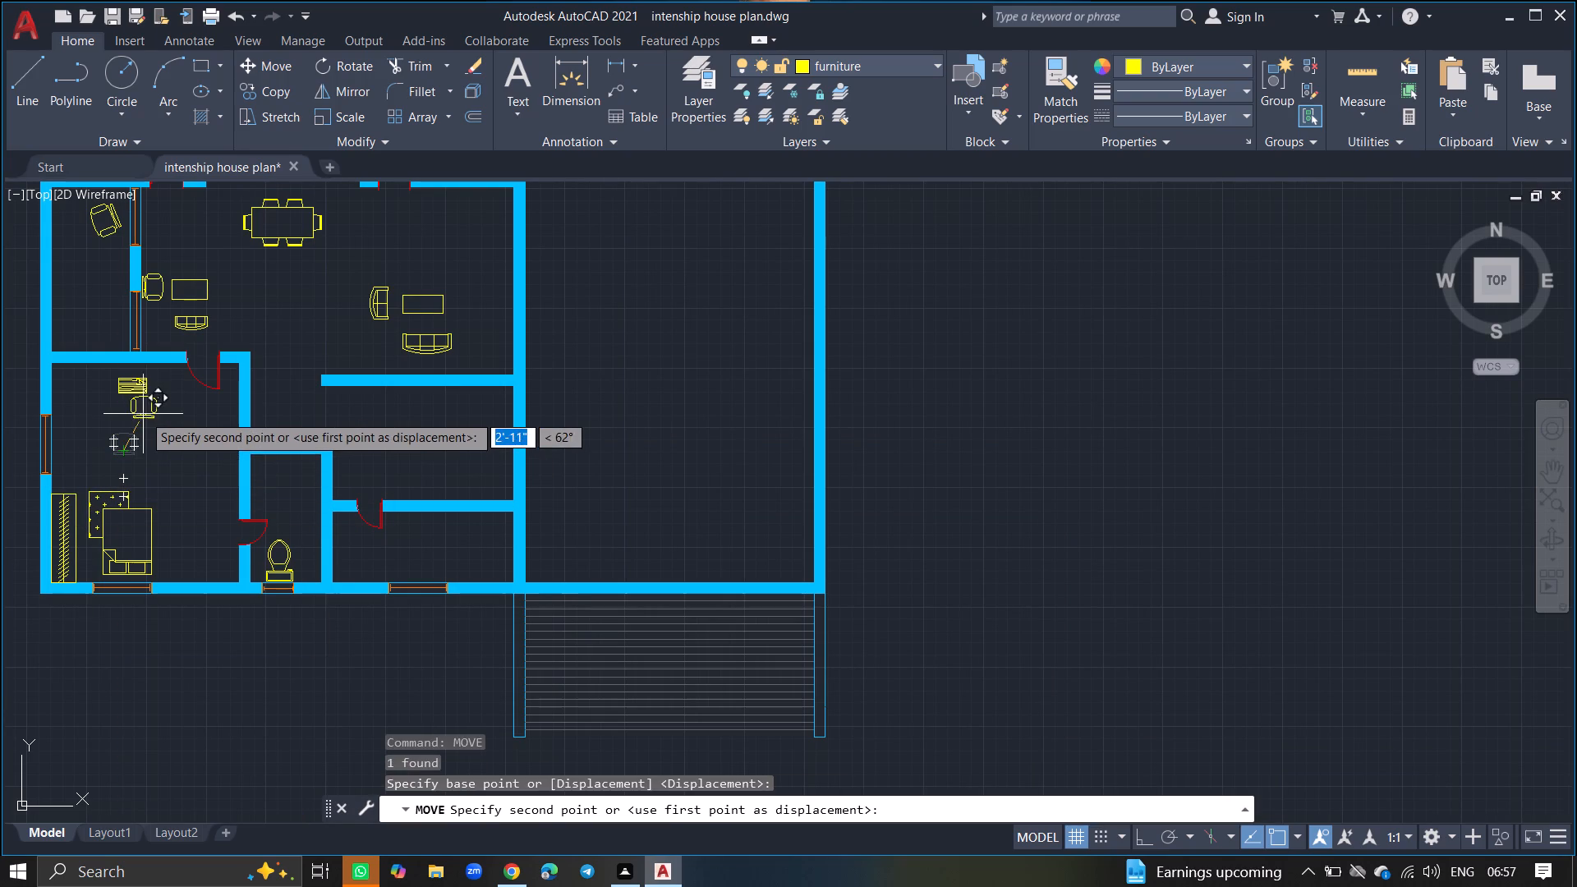
pyautogui.keyDown('ctrl'); pyautogui.scroll(6, 146, 407); pyautogui.keyUp('ctrl')
pyautogui.keyDown('ctrl'); pyautogui.scroll(-2, 96, 455); pyautogui.keyUp('ctrl')
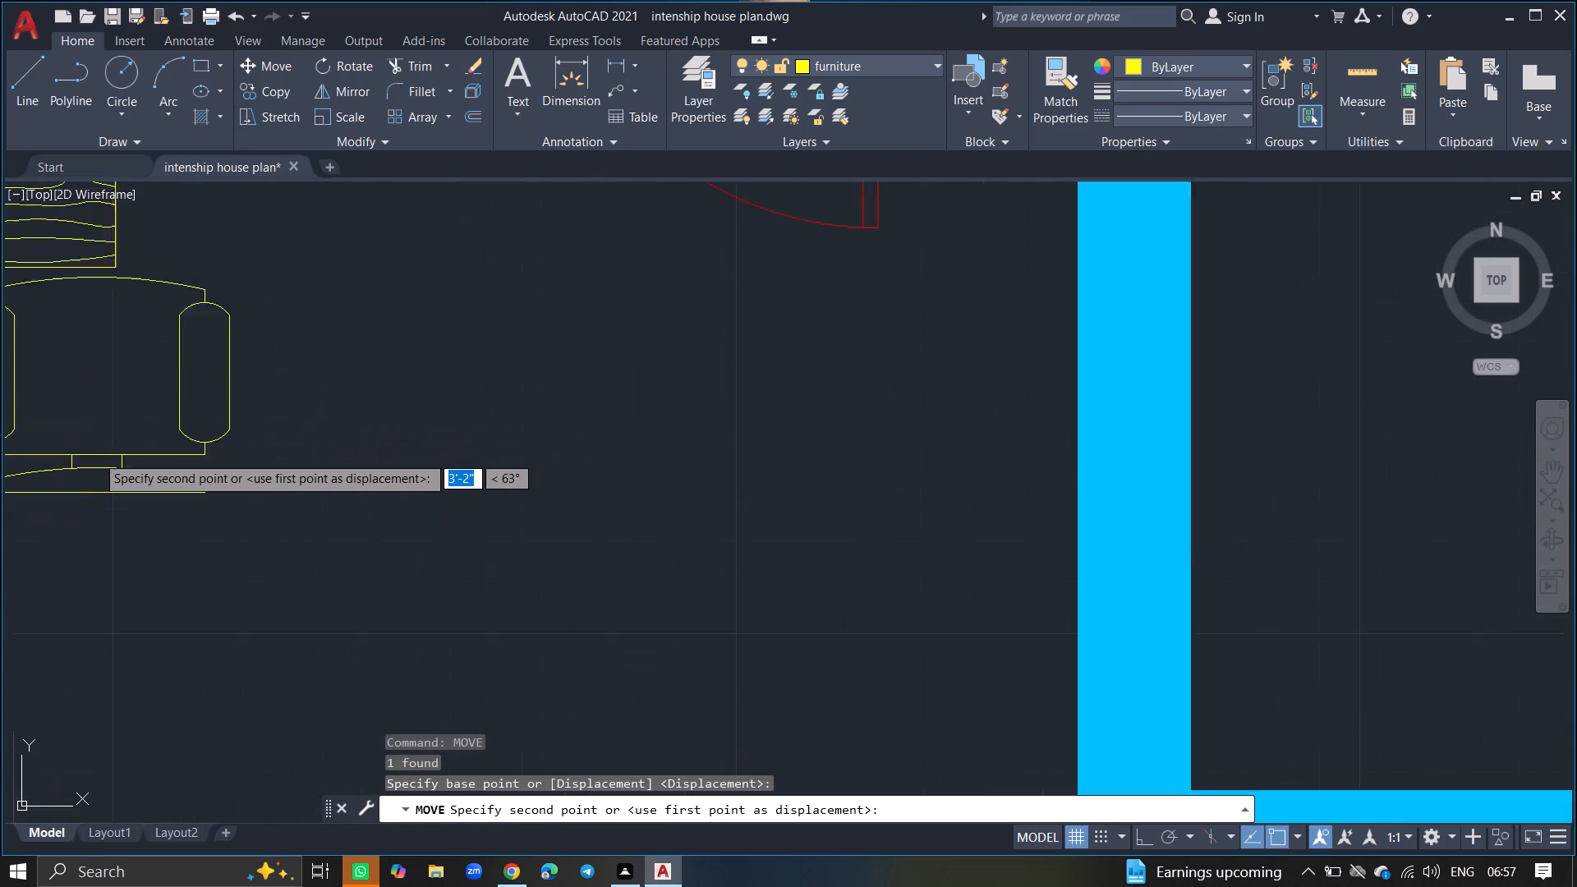
pyautogui.keyDown('ctrl'); pyautogui.scroll(-2, 96, 455); pyautogui.keyUp('ctrl')
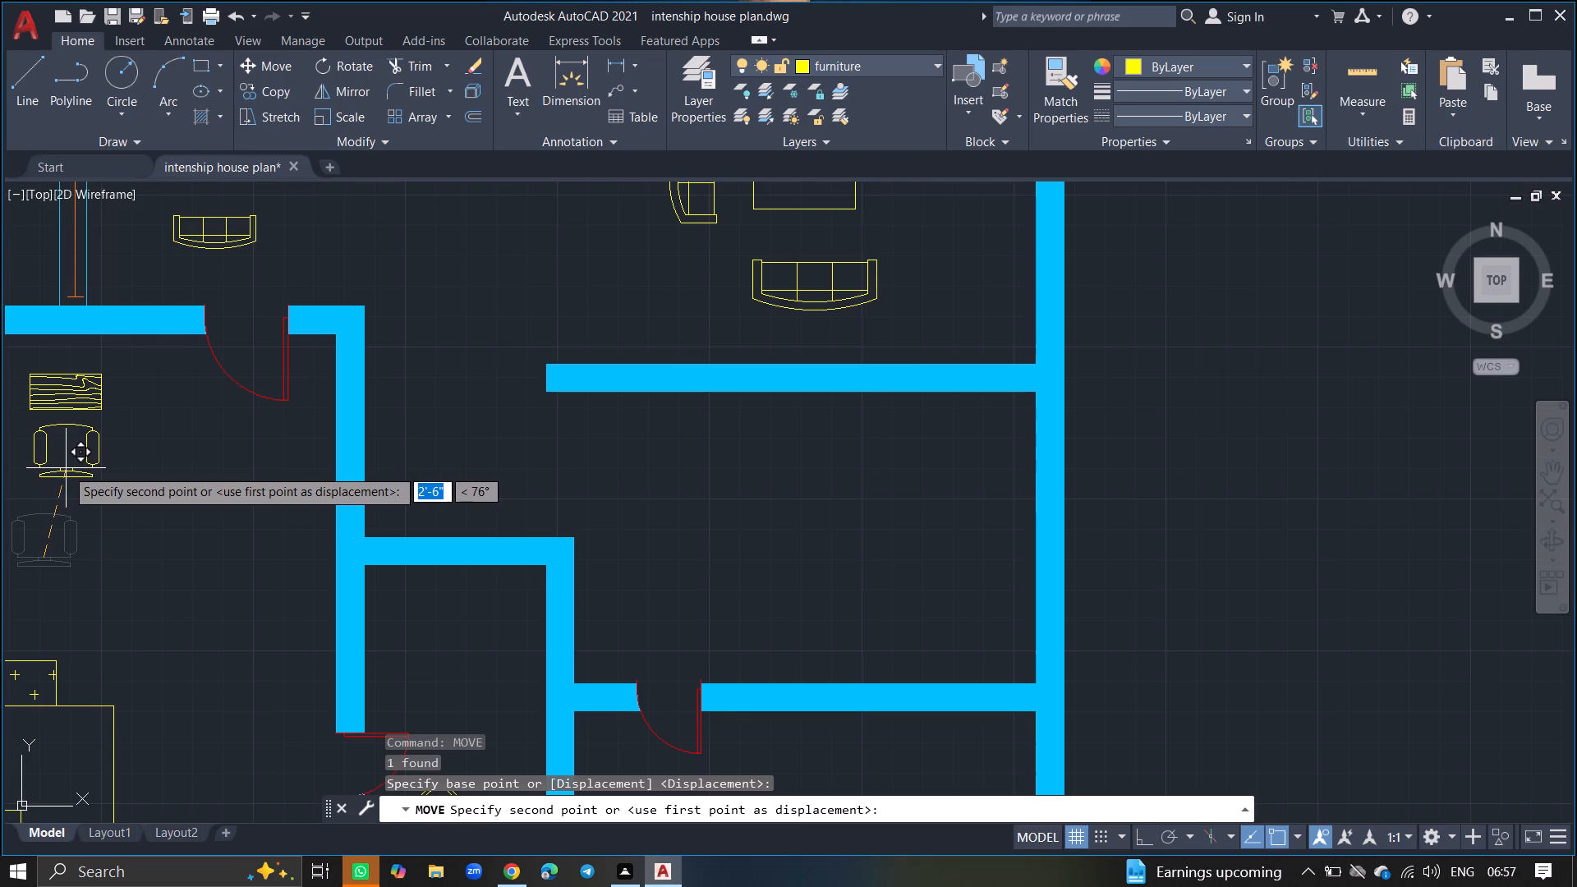
pyautogui.click(66, 468)
# With ortho on, draw a line from the northeast inner corner of the room south of the living area: about 1'-9" west, 8' south.
pyautogui.keyDown('ctrl'); pyautogui.scroll(-2, 66, 468); pyautogui.keyUp('ctrl')
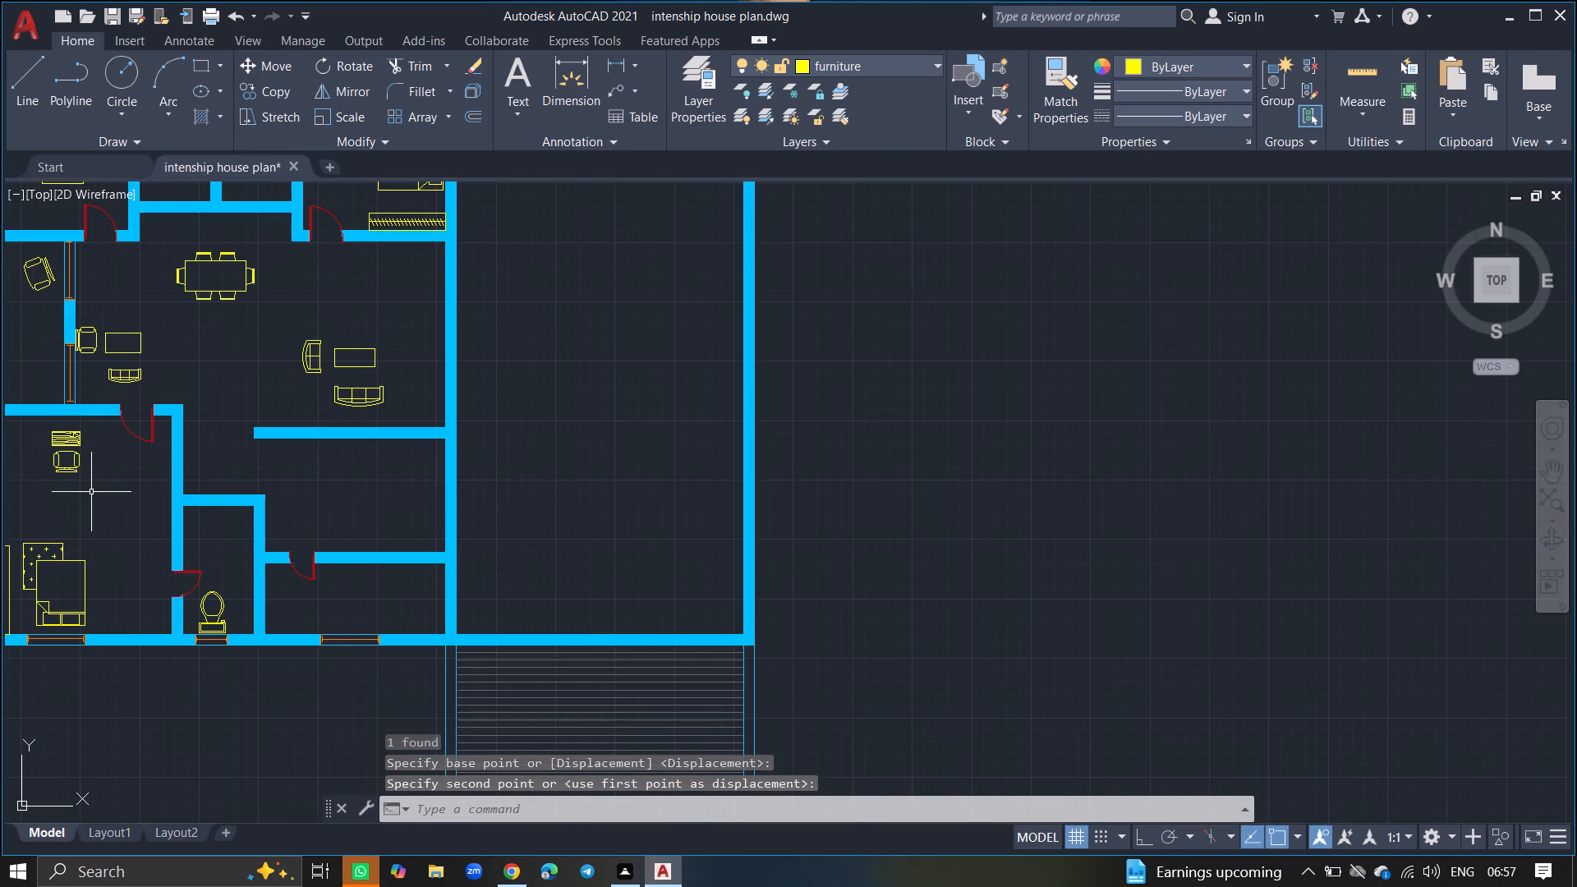
pyautogui.press('l')
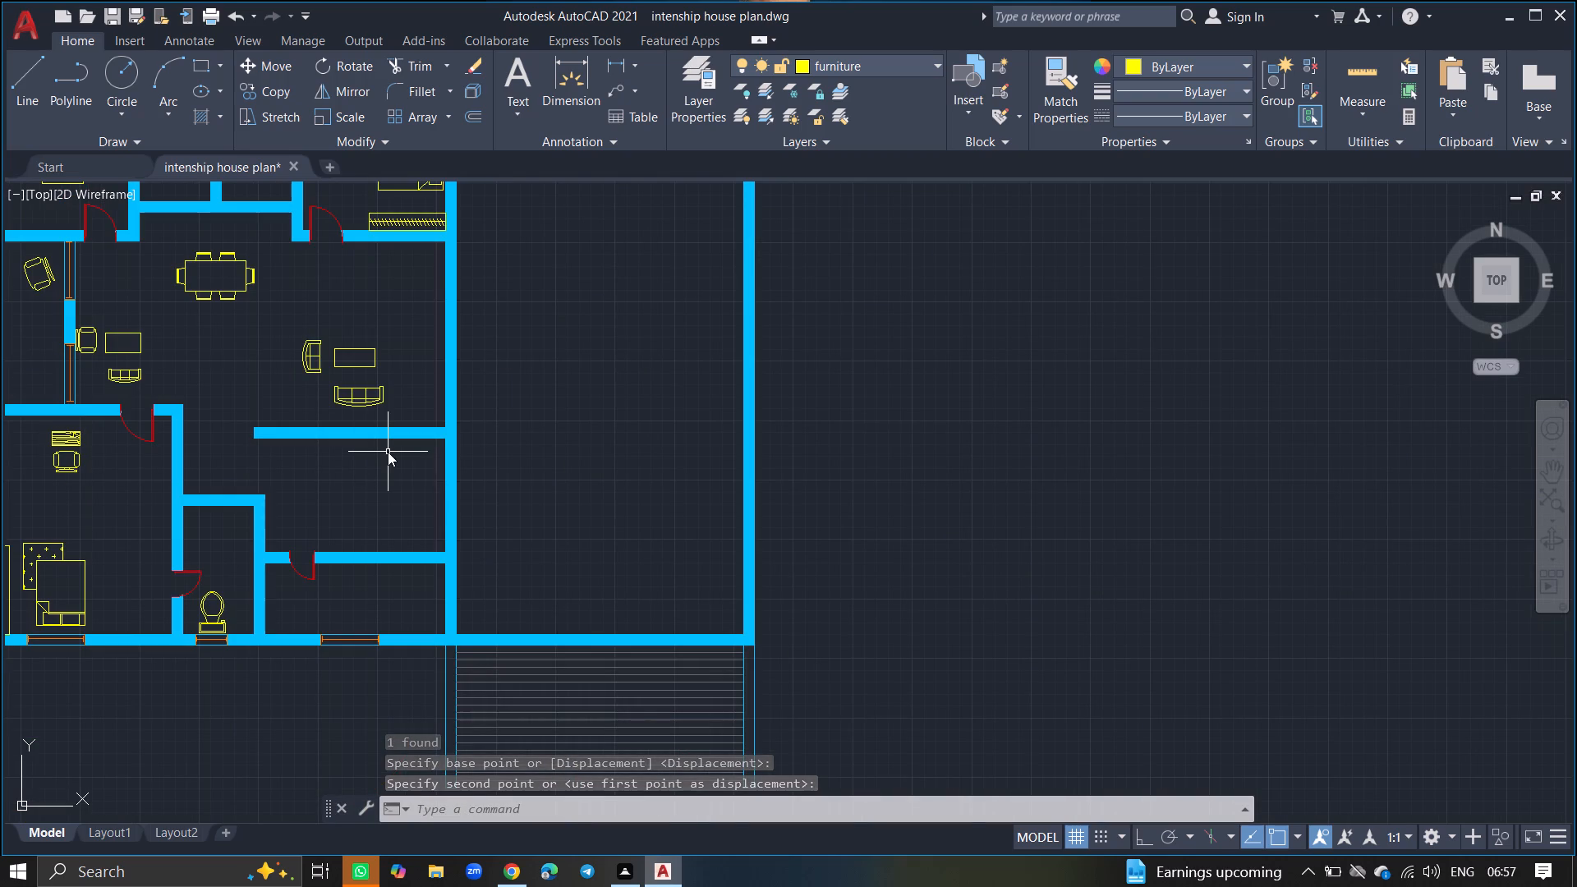
pyautogui.press('Return')
pyautogui.keyDown('ctrl'); pyautogui.scroll(4, 388, 452); pyautogui.keyUp('ctrl')
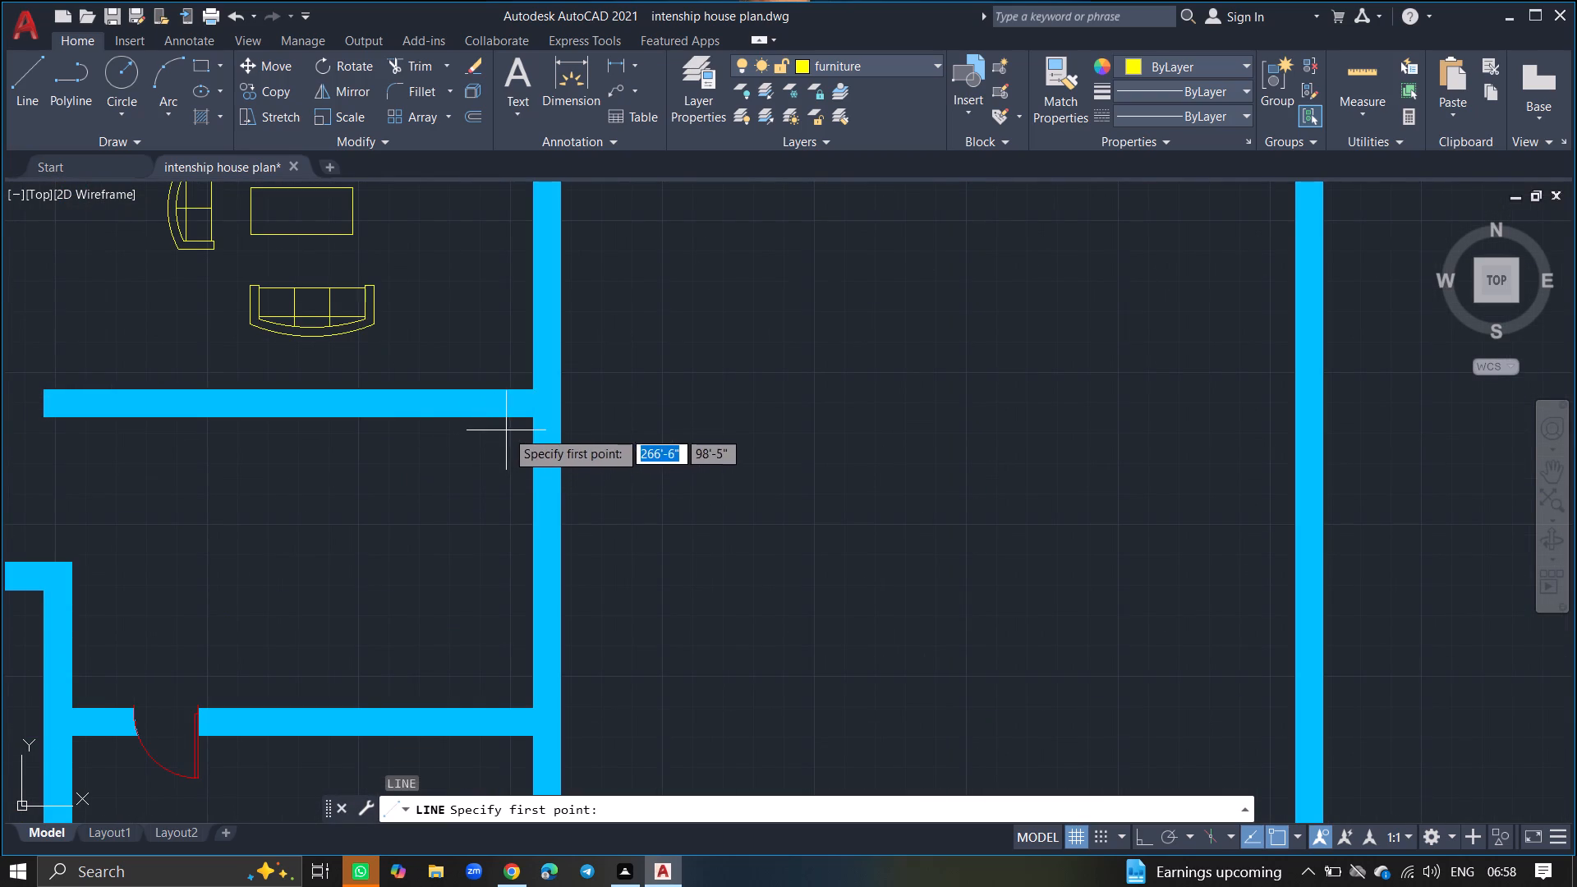
pyautogui.click(529, 419)
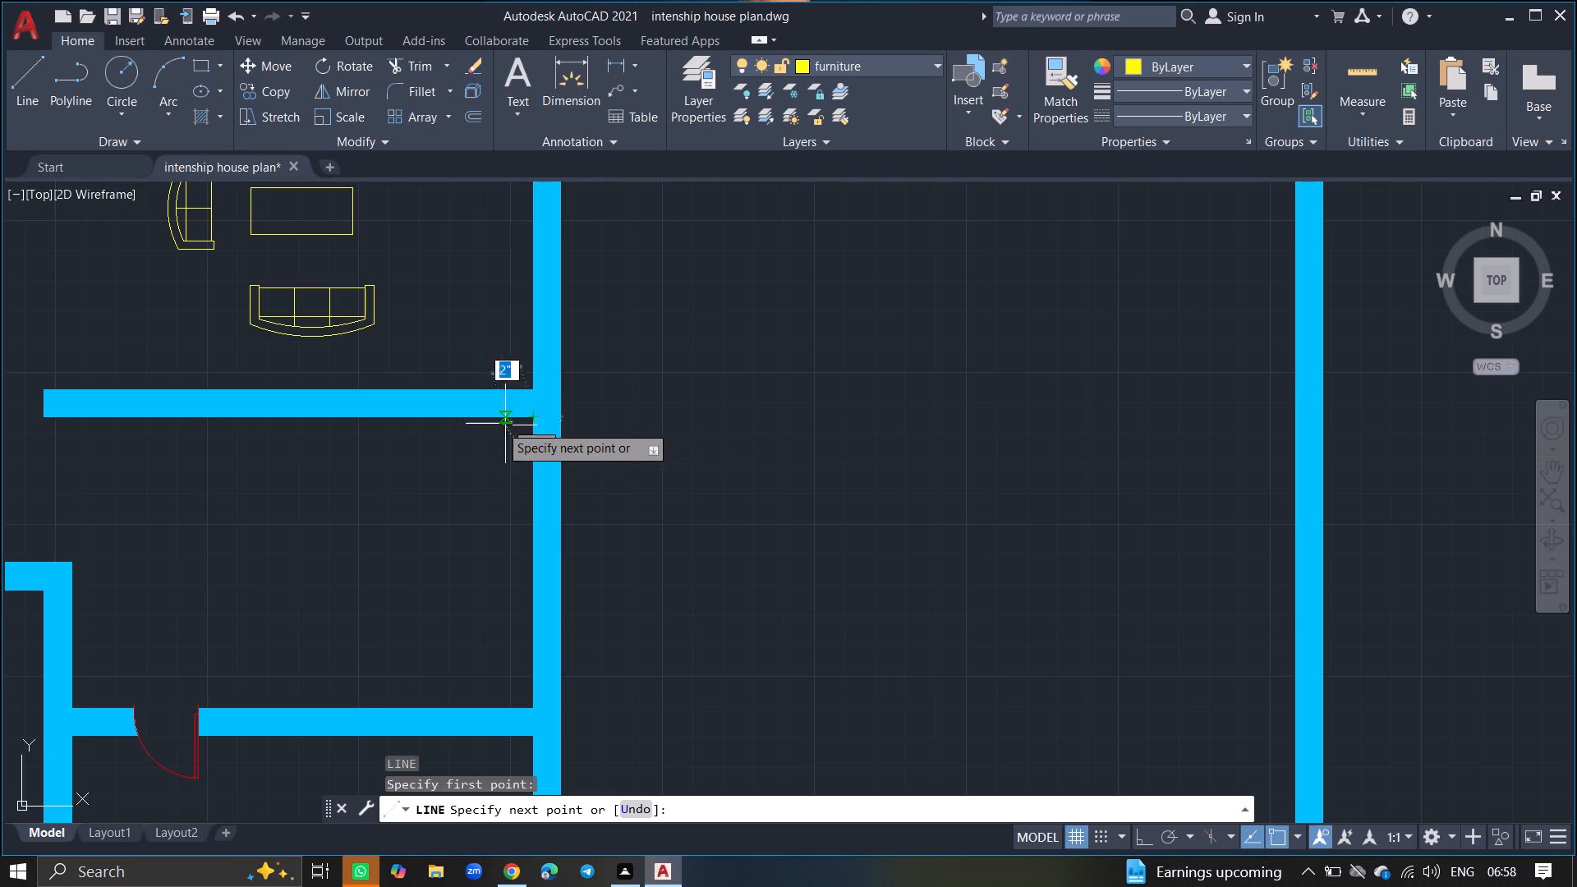
pyautogui.press('F8')
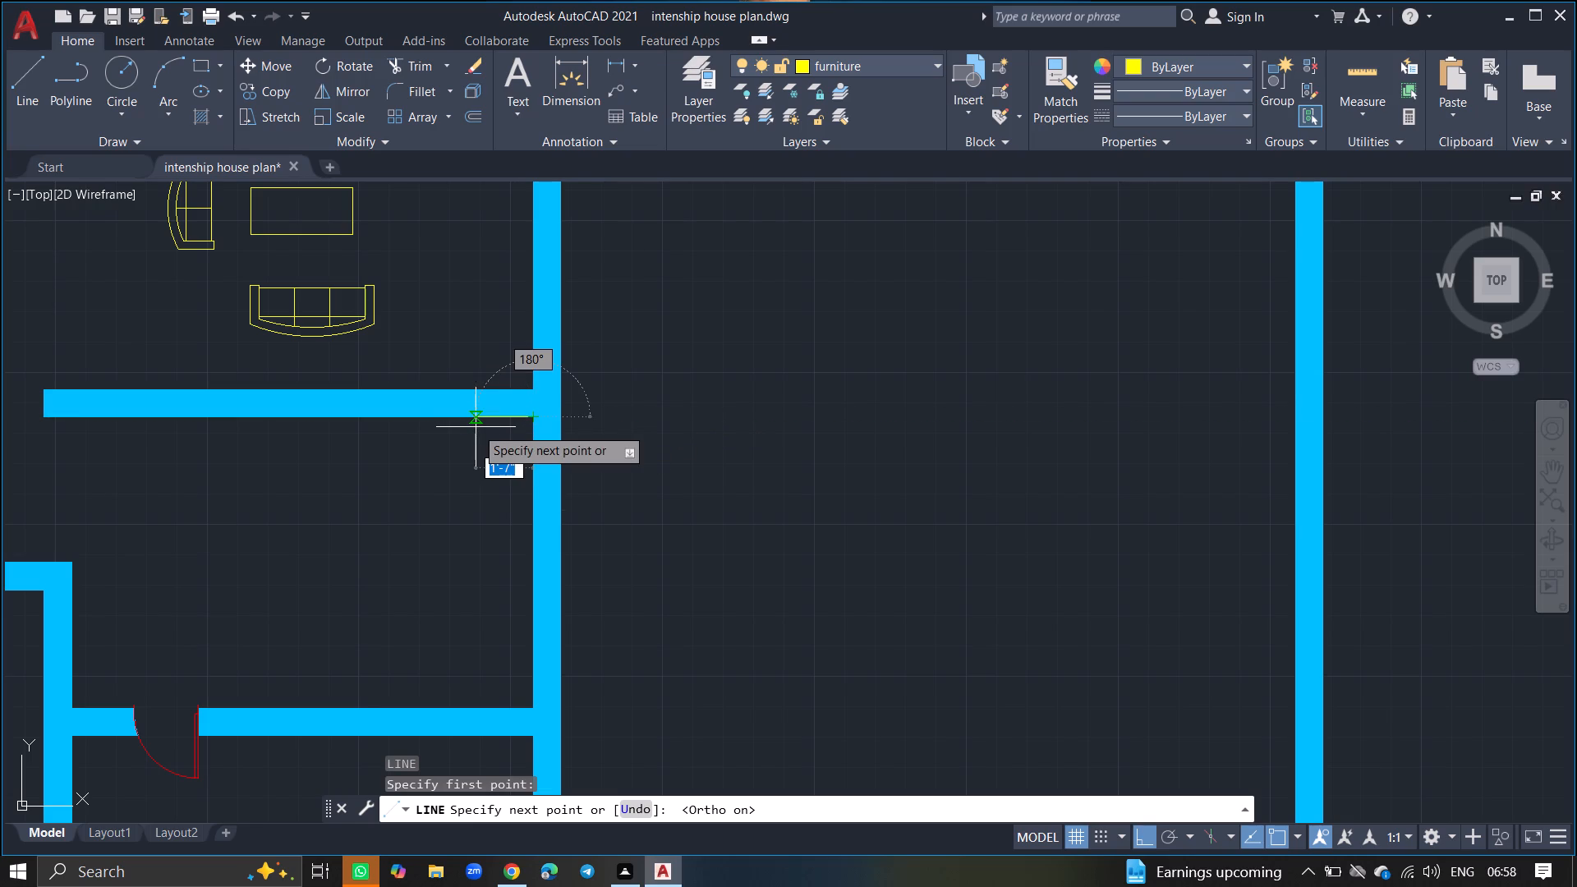
pyautogui.keyDown('ctrl'); pyautogui.scroll(4, 476, 427); pyautogui.keyUp('ctrl')
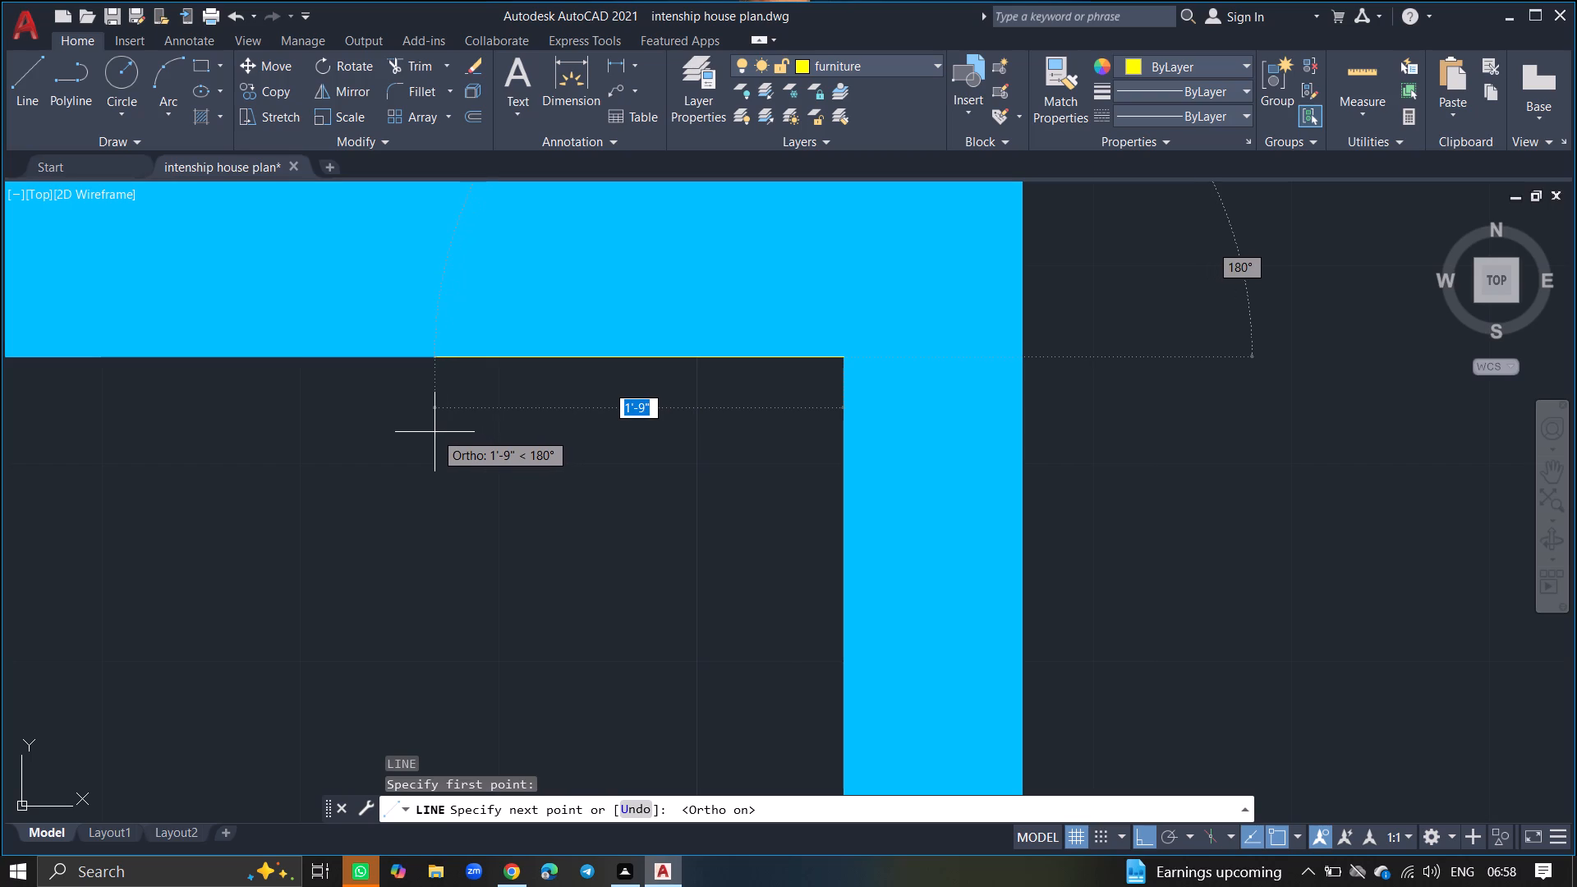
pyautogui.moveTo(445, 432); pyautogui.dragTo(438, 529)
pyautogui.keyDown('ctrl'); pyautogui.scroll(-7, 438, 529); pyautogui.keyUp('ctrl')
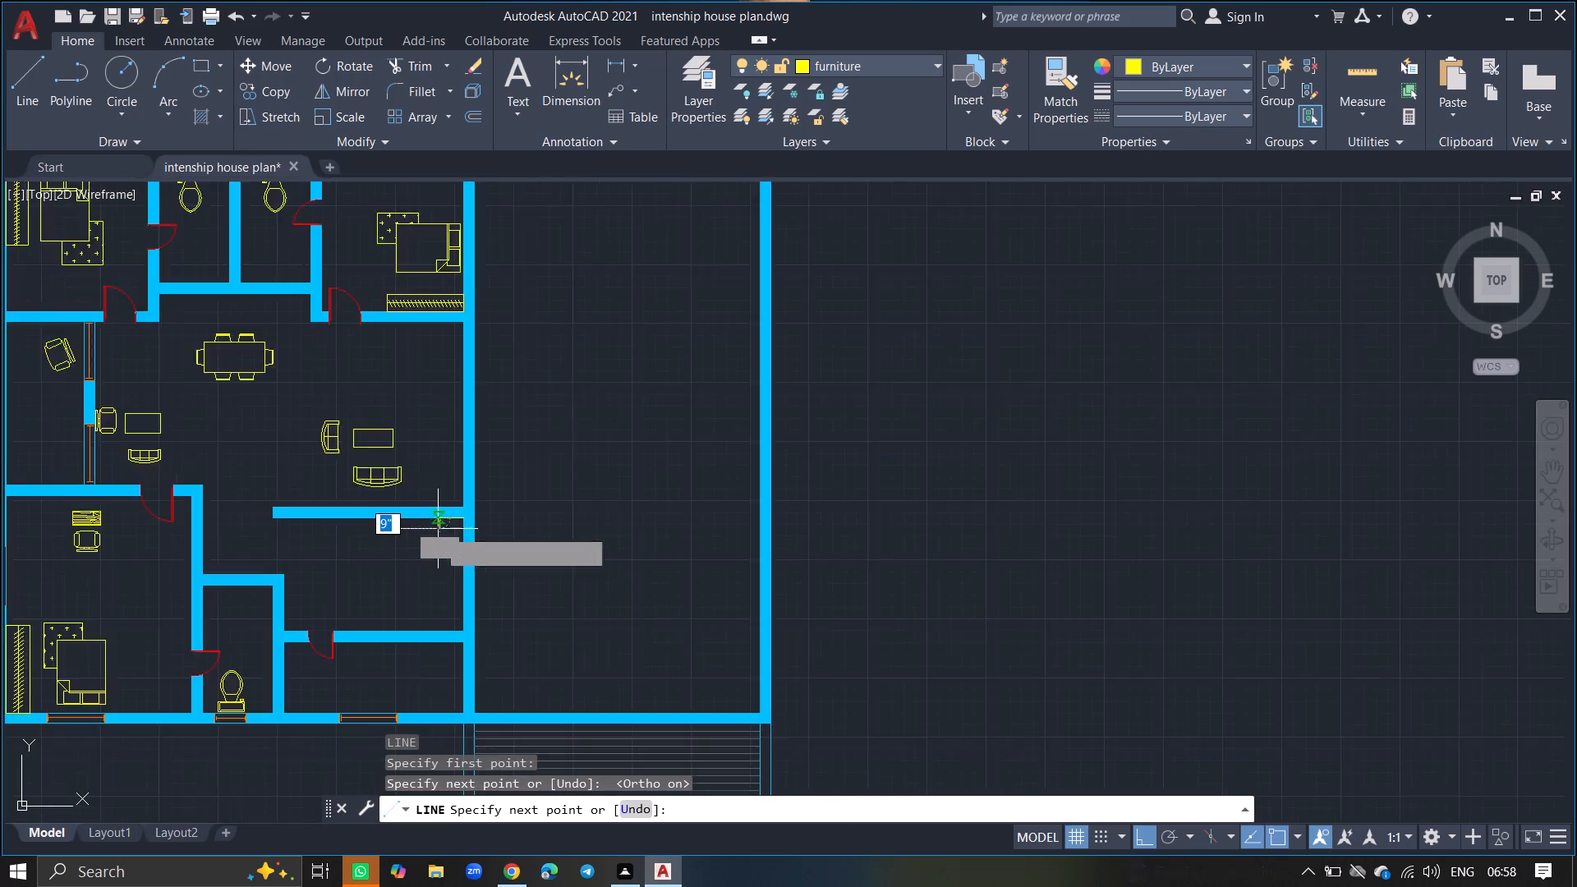
pyautogui.keyDown('ctrl'); pyautogui.scroll(2, 439, 596); pyautogui.keyUp('ctrl')
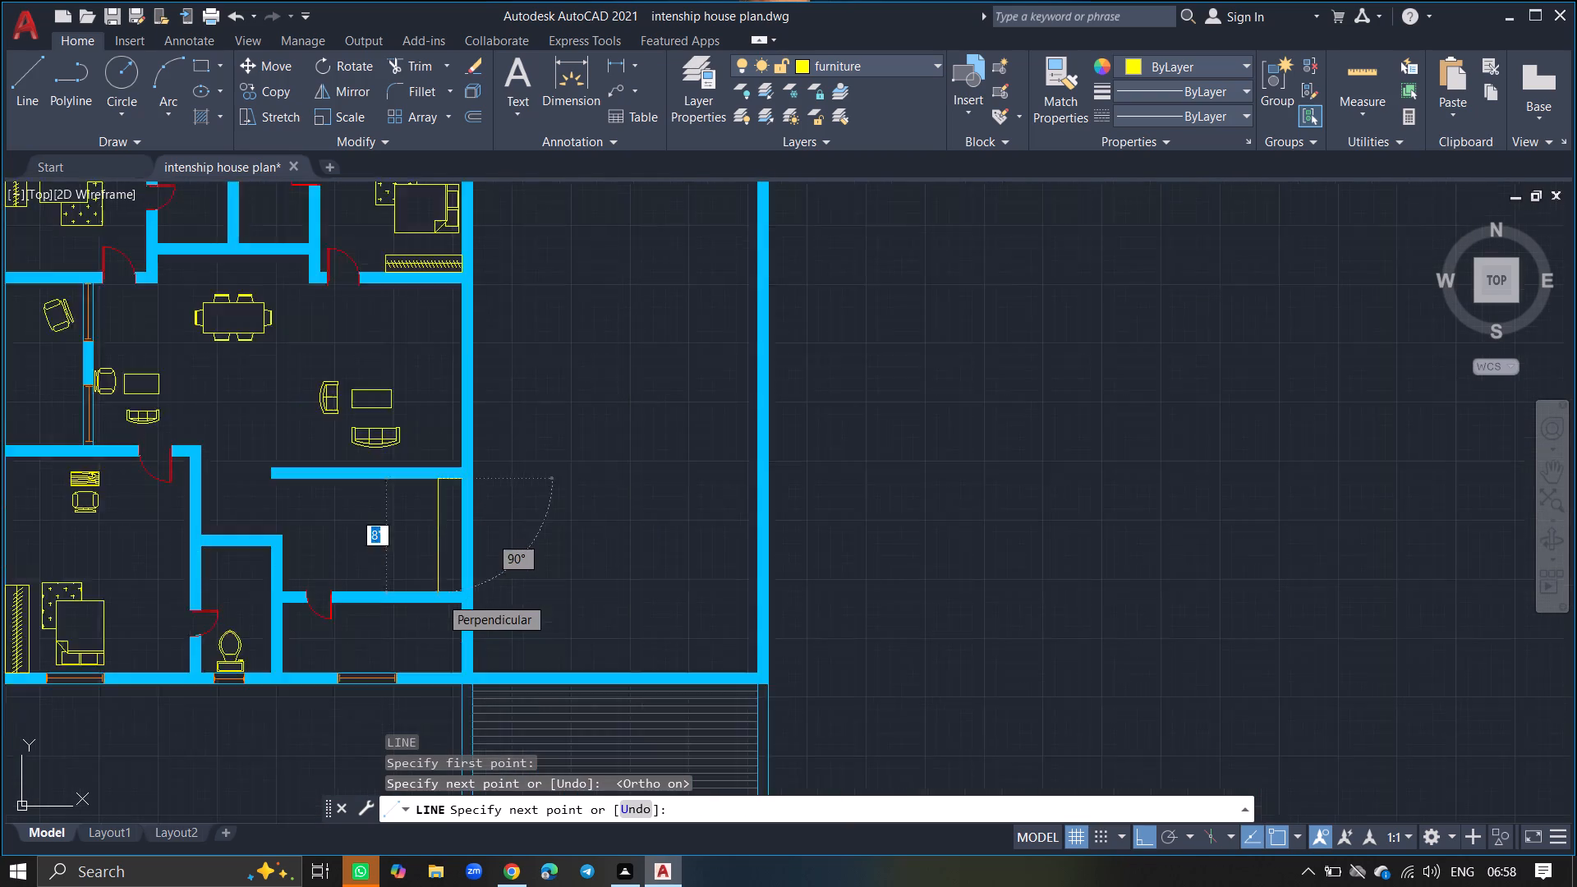
pyautogui.keyDown('ctrl'); pyautogui.scroll(3, 439, 596); pyautogui.keyUp('ctrl')
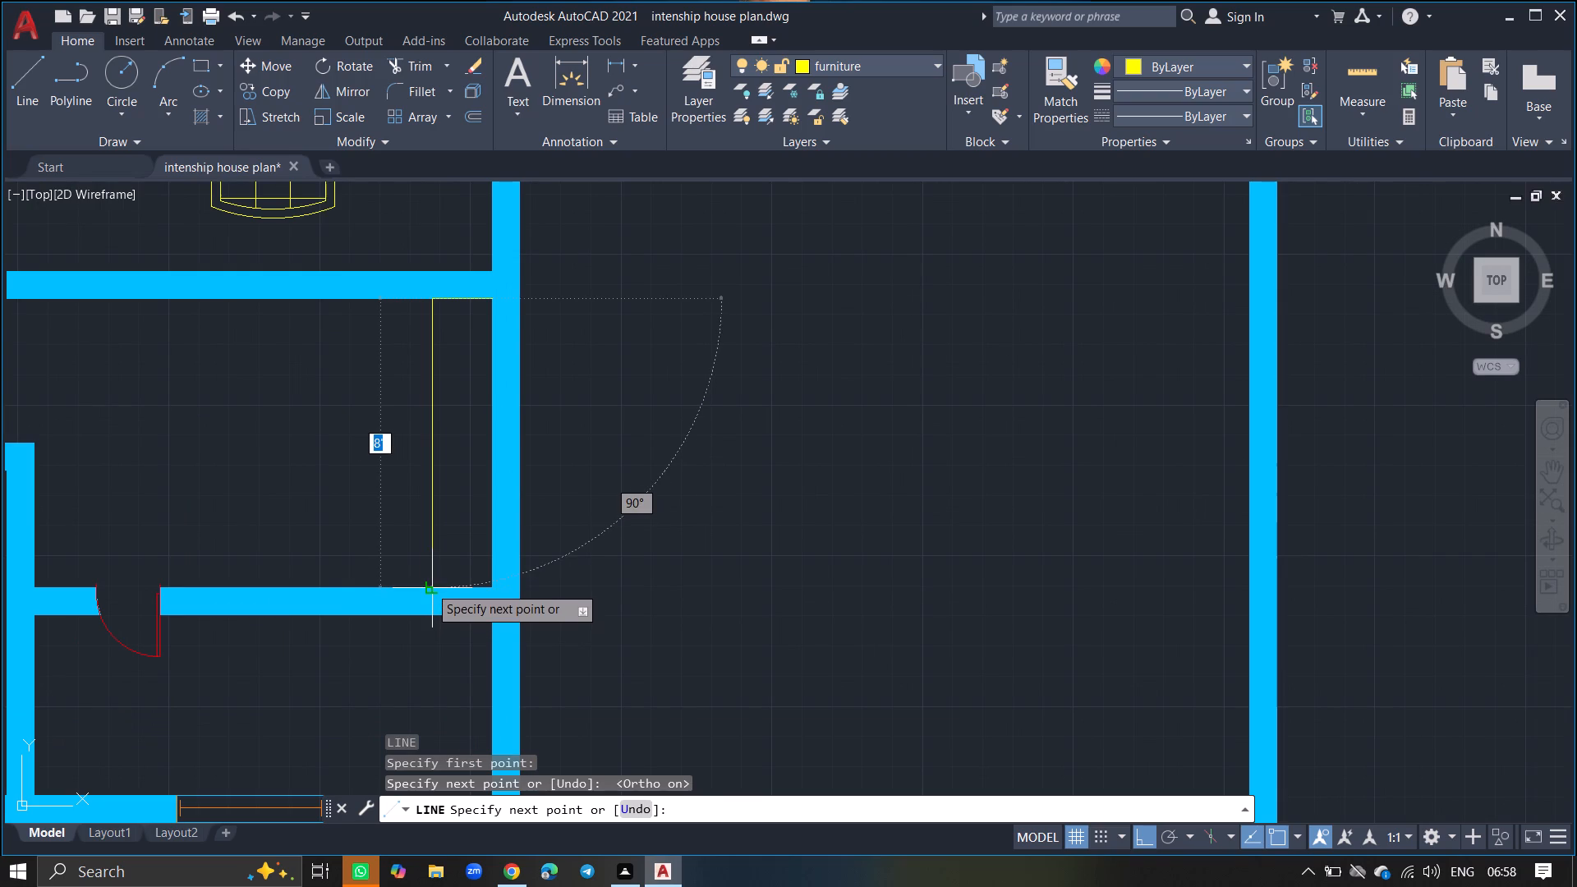
pyautogui.click(429, 586)
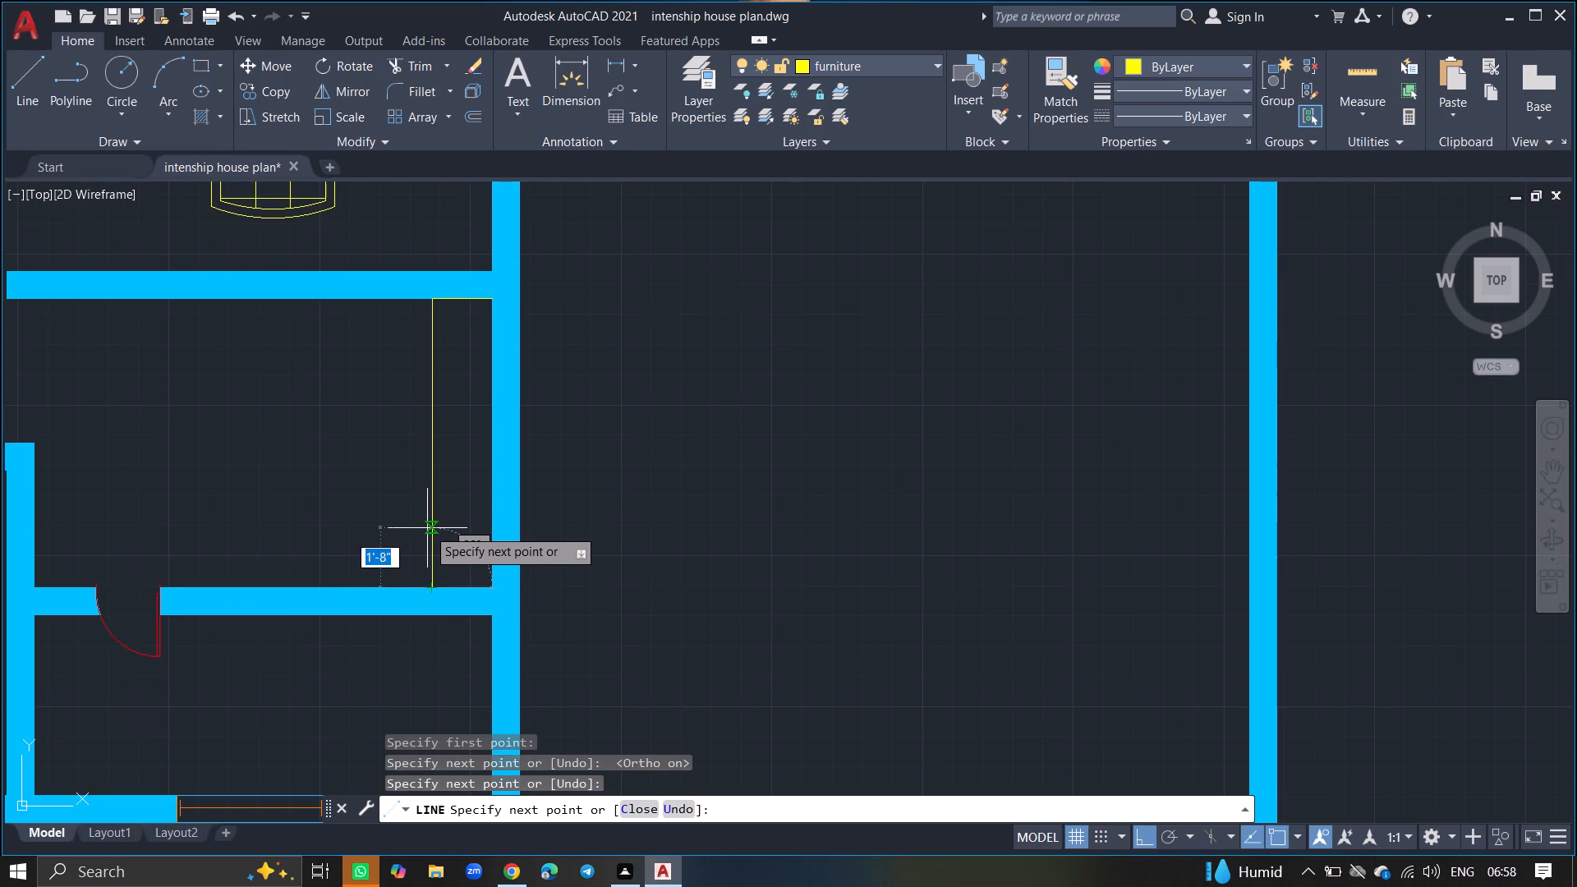
# Continue the line about 1'-8" back north and west to the room's west wall, forming a second edge along the south wall.
pyautogui.click(427, 527)
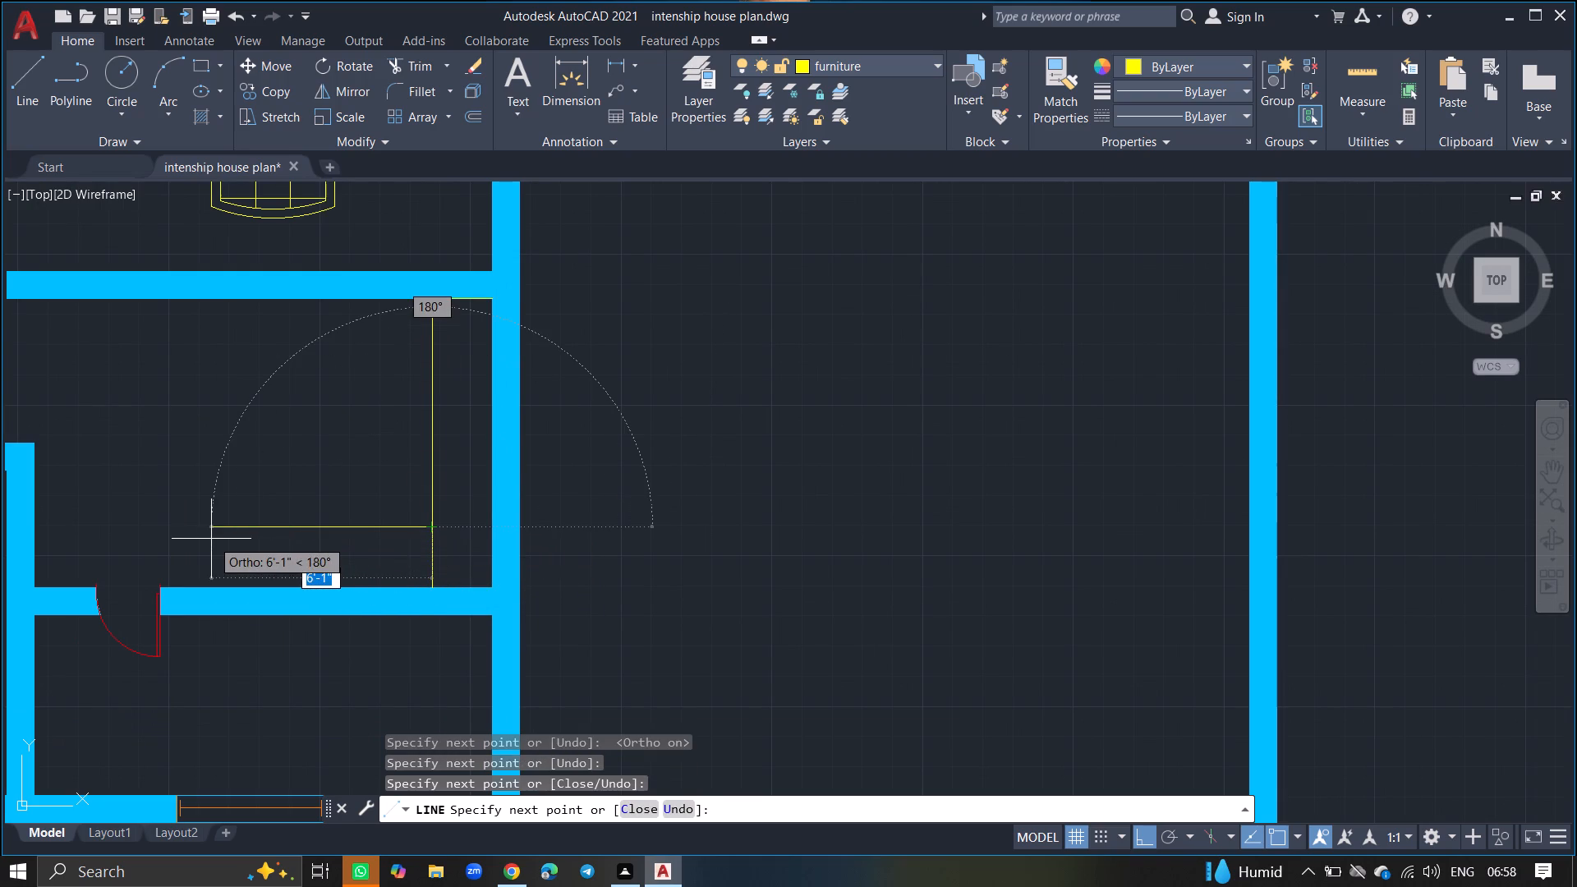
pyautogui.click(33, 528)
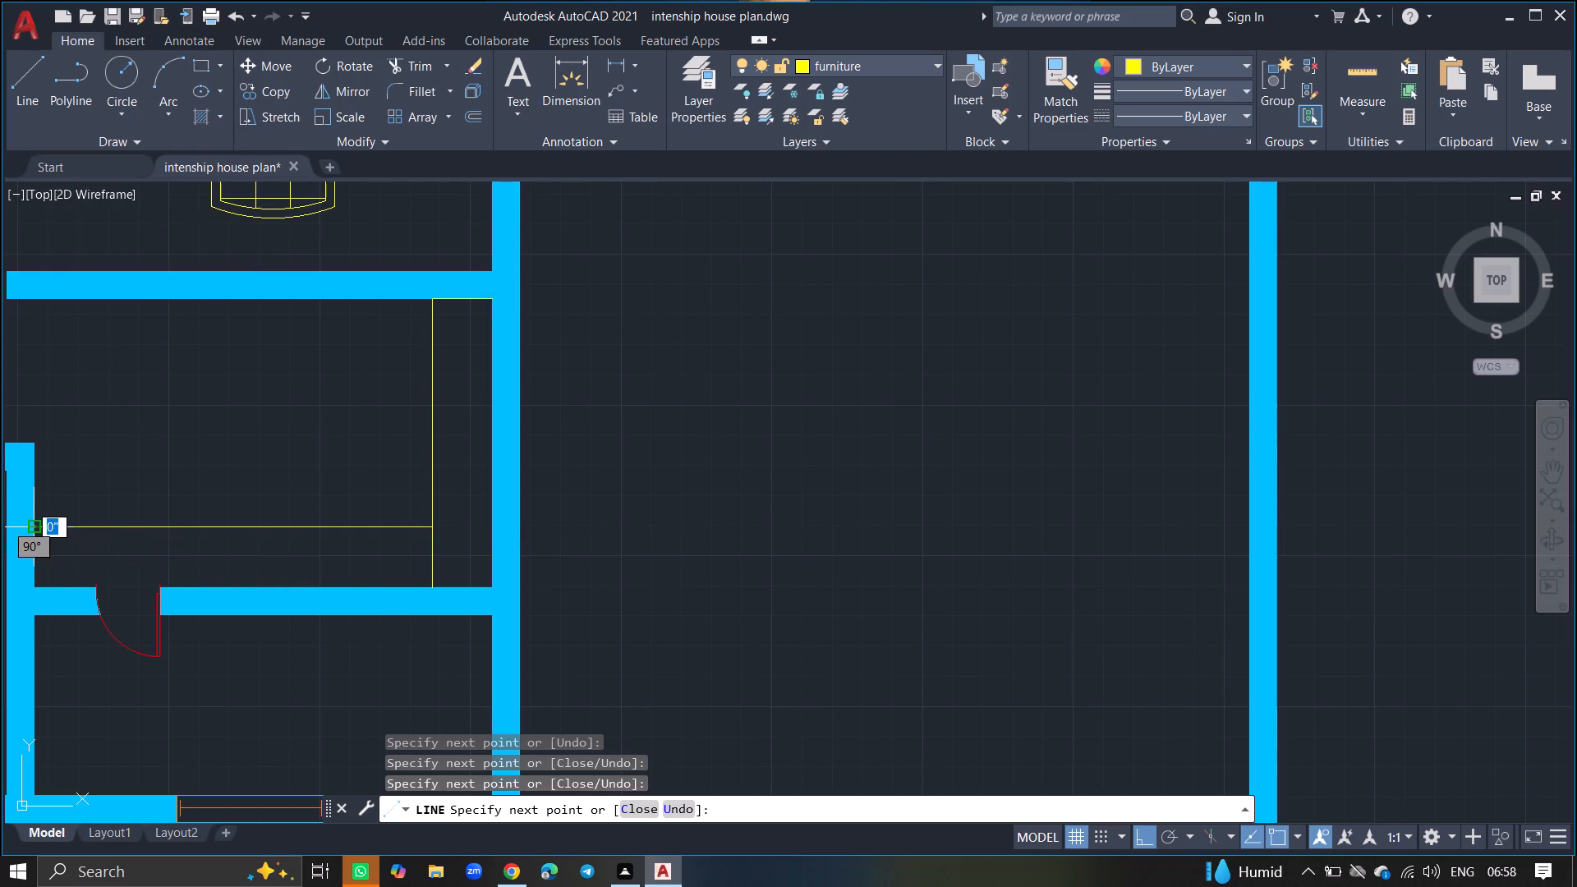
pyautogui.press('Return')
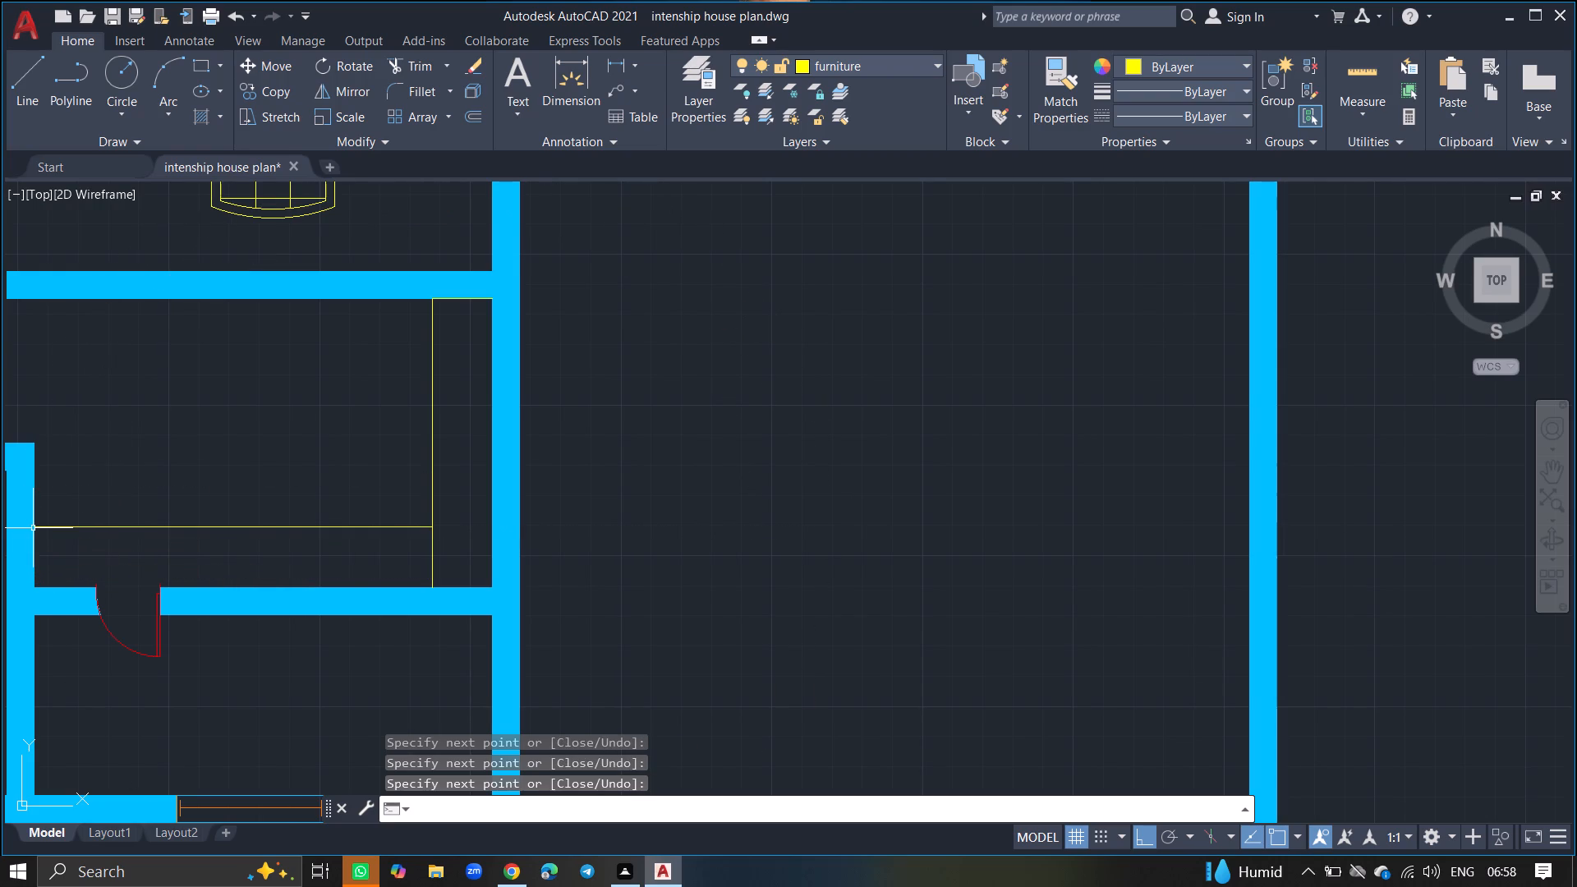
# Draw two vertical lines from the south wall up to the counter edge, just east and west of the door opening, about 1'-8" long.
pyautogui.press('l')
pyautogui.press('Return')
pyautogui.keyDown('ctrl'); pyautogui.scroll(4, 33, 528); pyautogui.keyUp('ctrl')
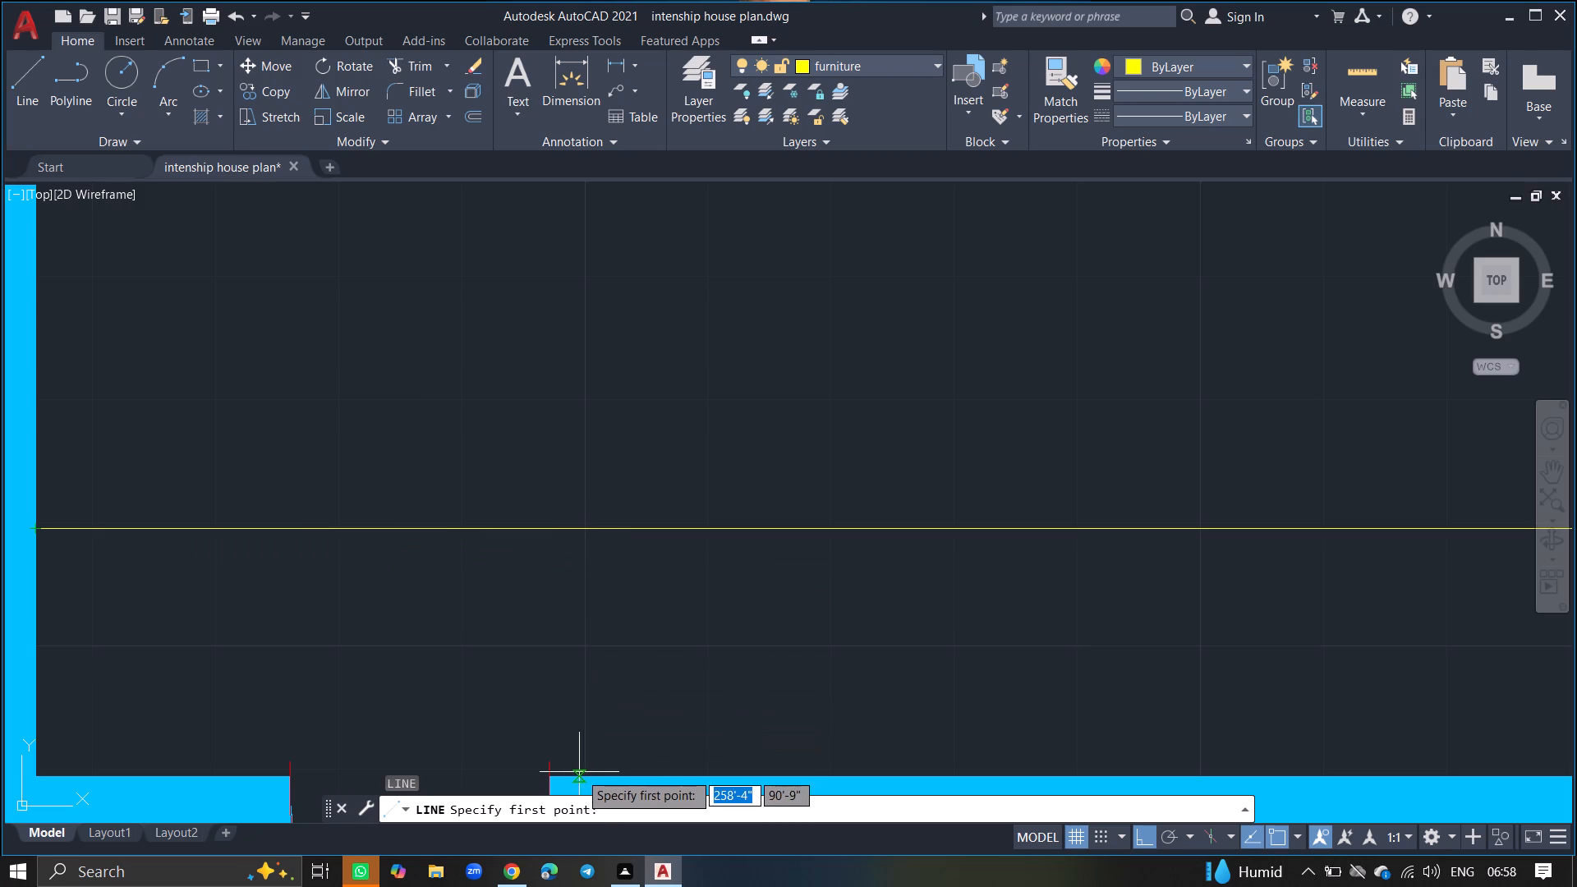
pyautogui.click(560, 780)
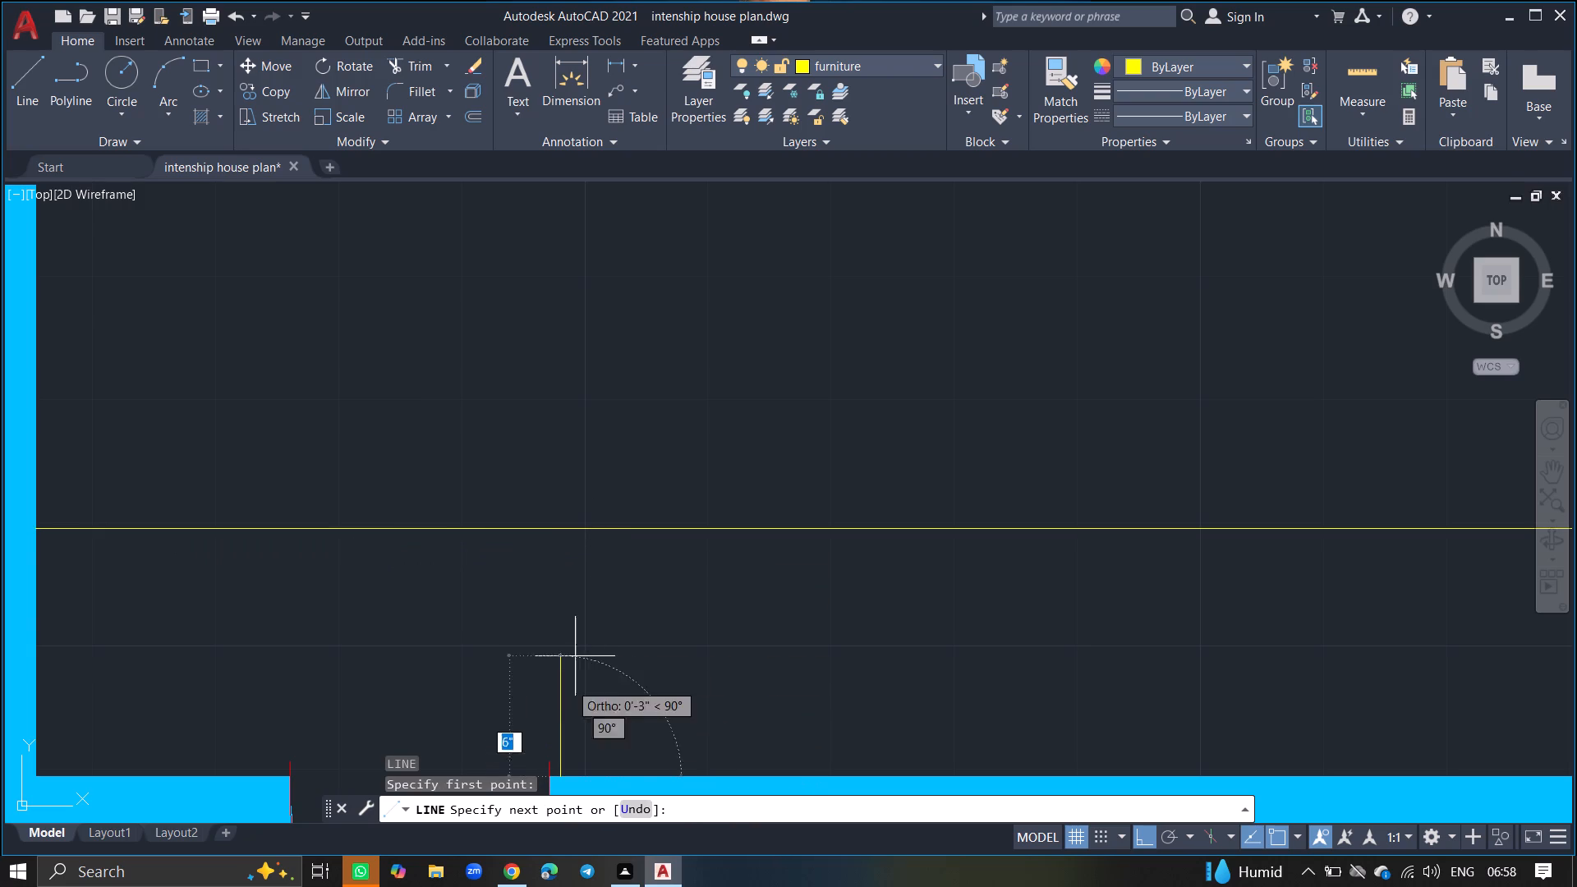
pyautogui.click(559, 527)
pyautogui.press('Return')
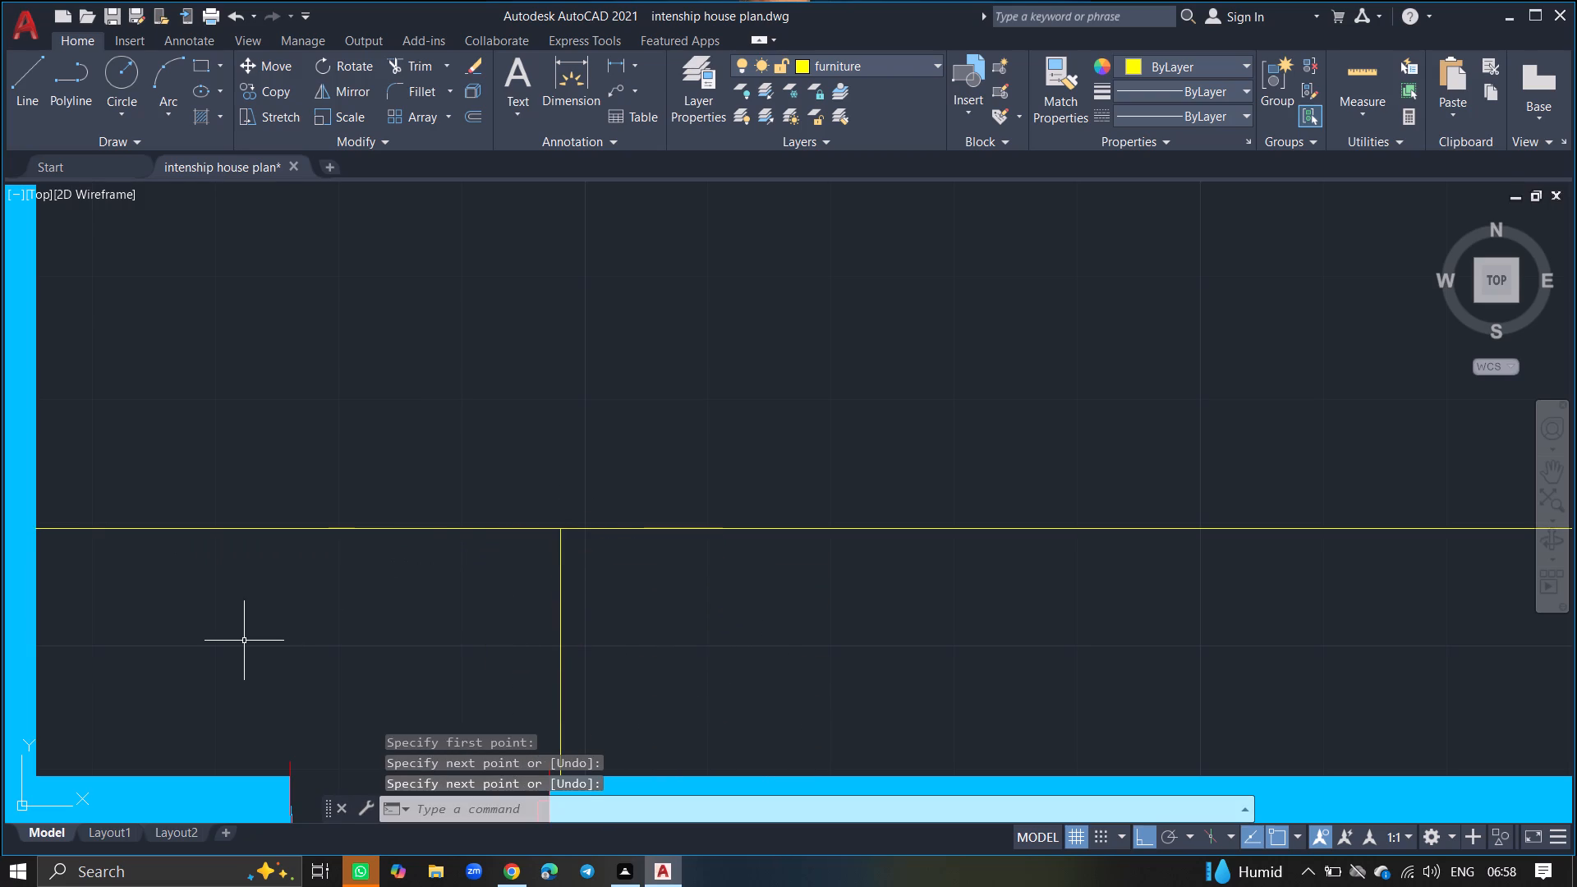
pyautogui.press('l')
pyautogui.press('Return')
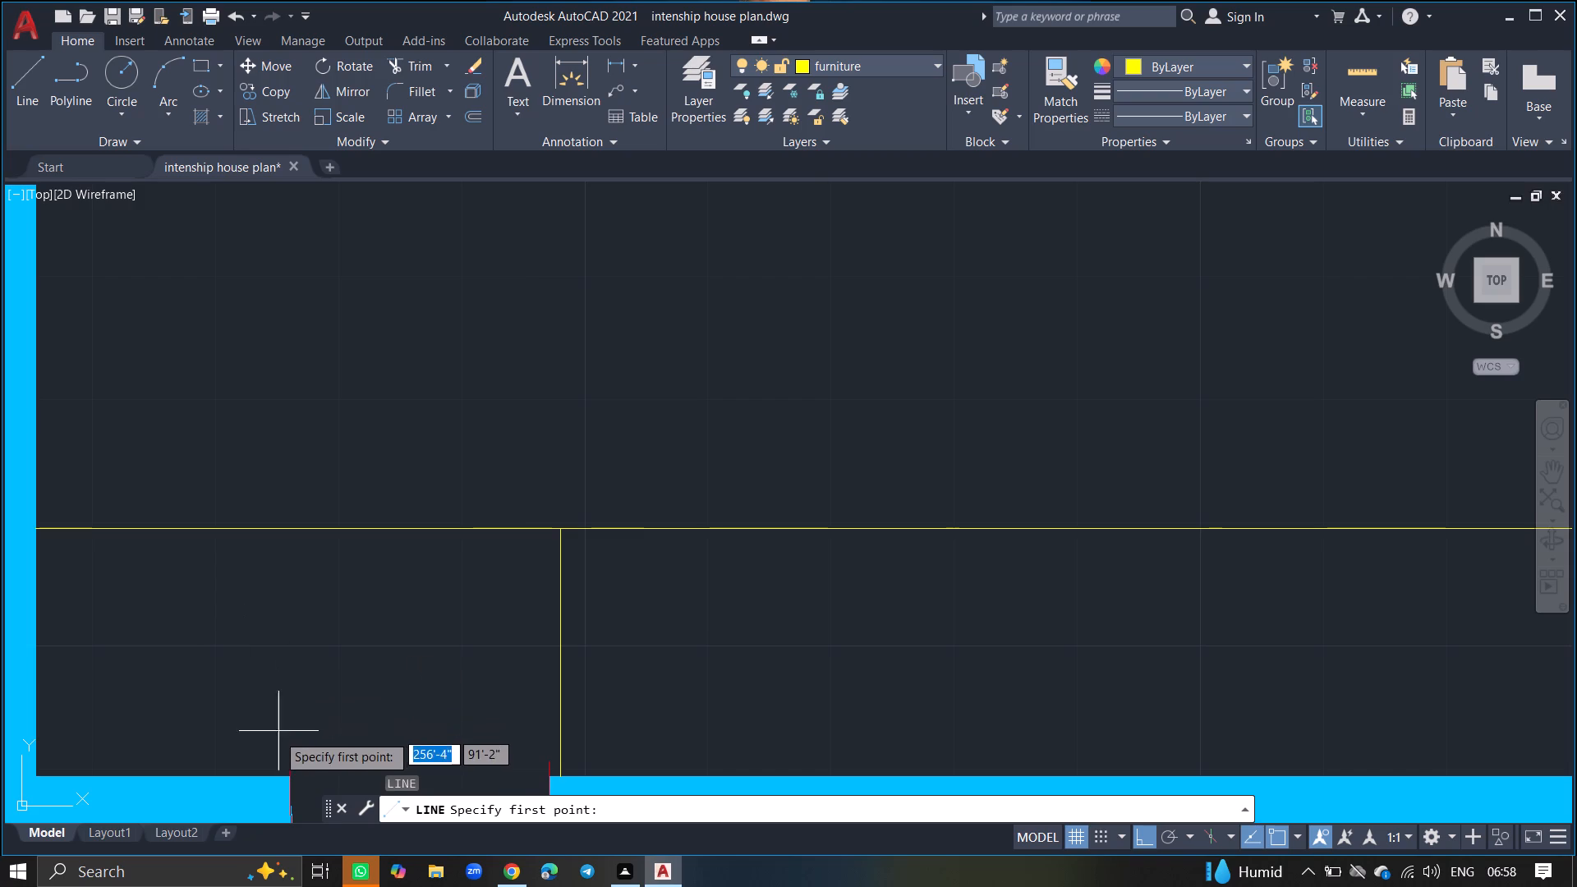
pyautogui.click(274, 777)
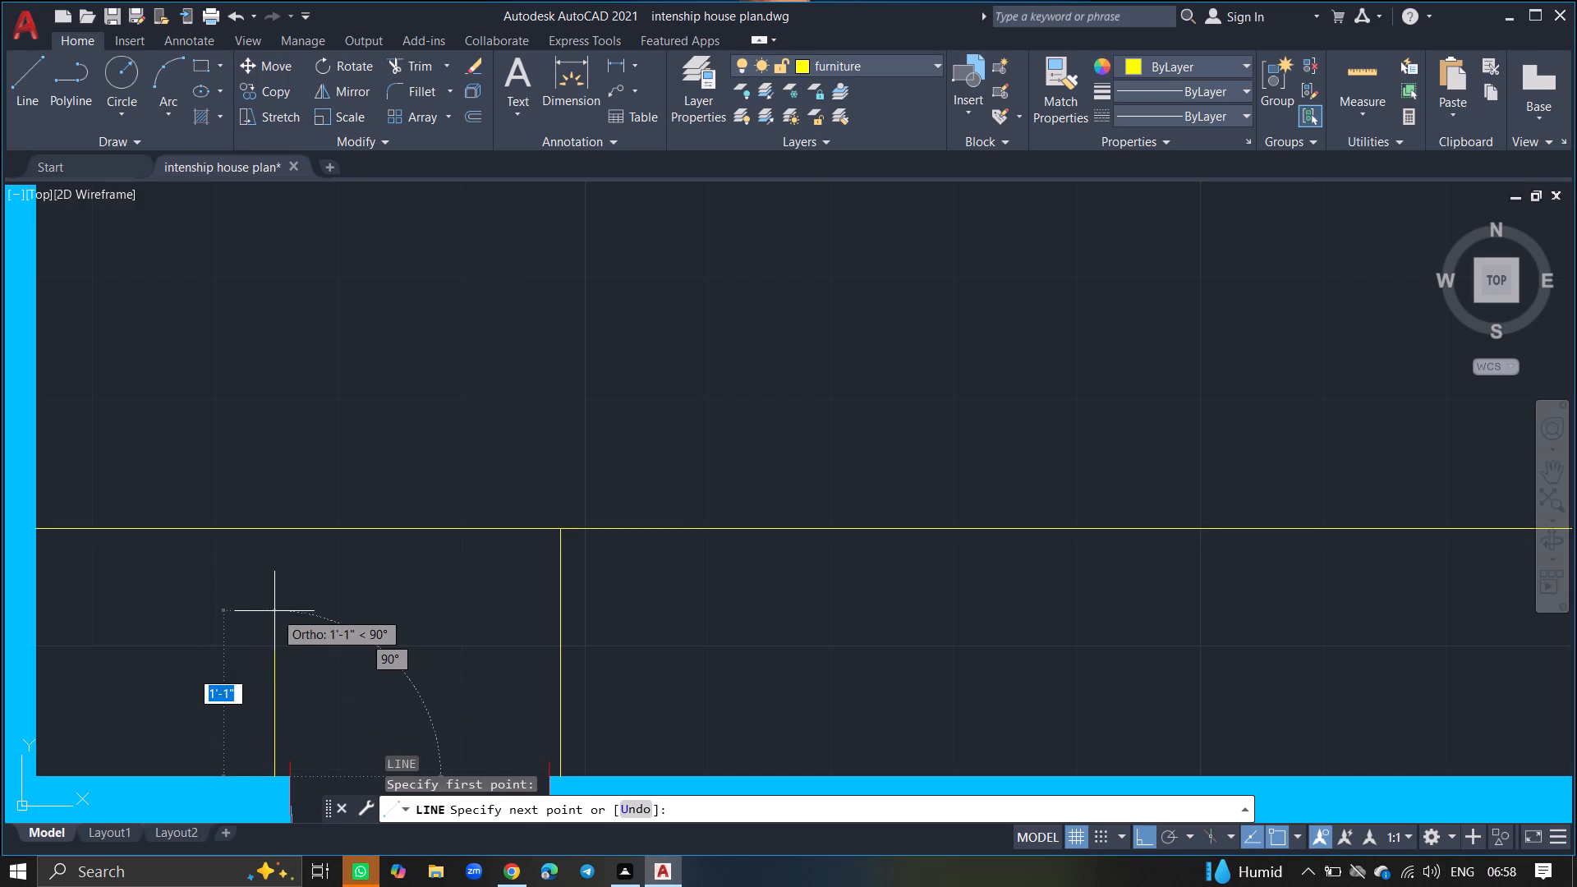
pyautogui.click(276, 531)
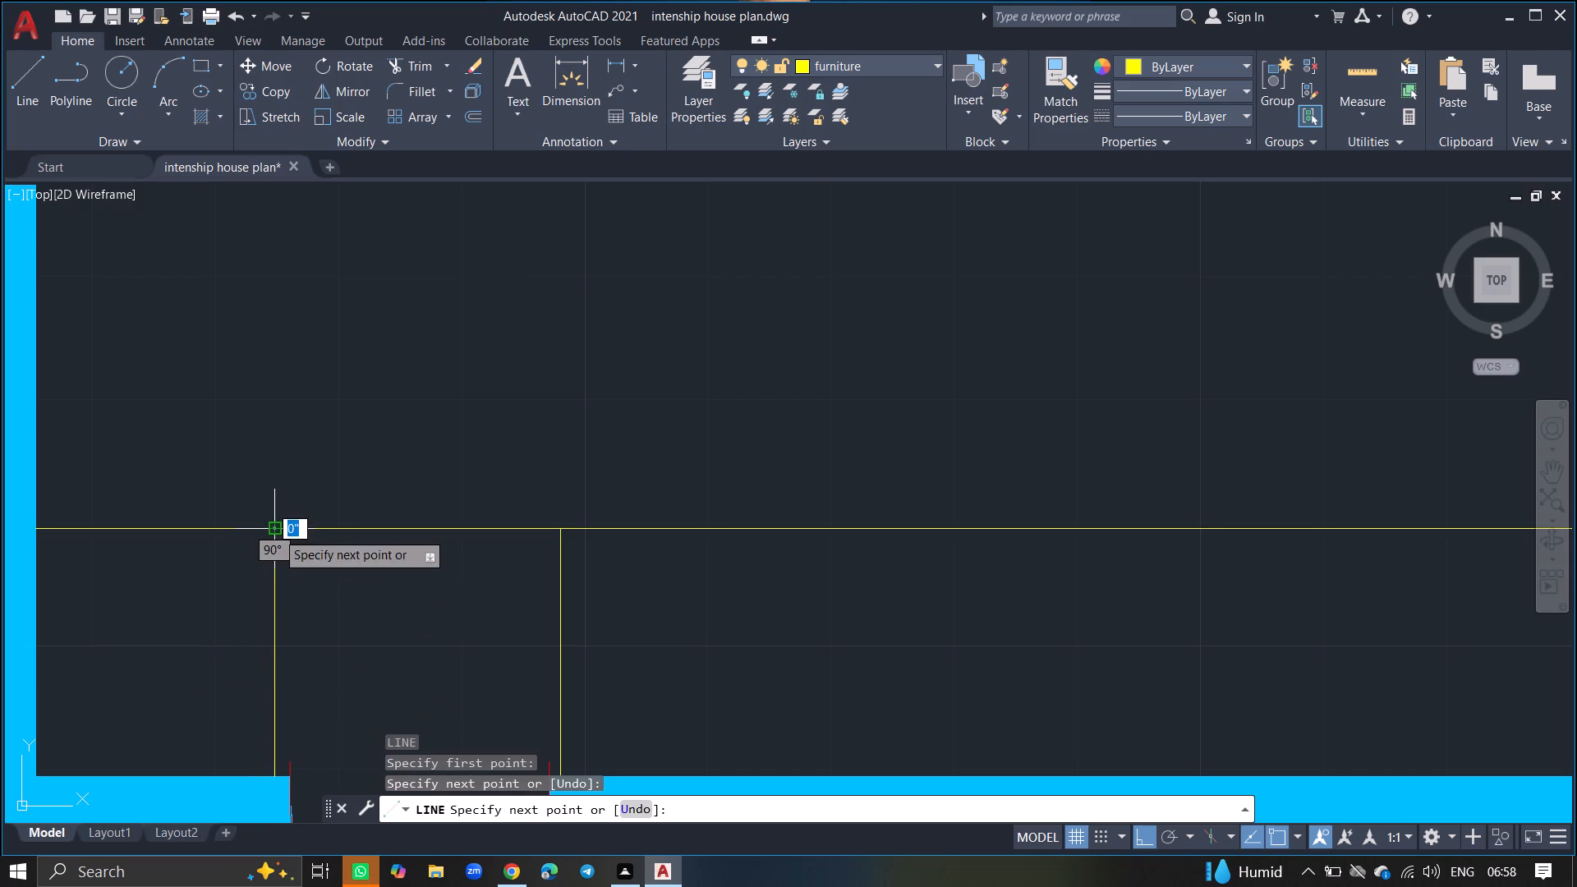
pyautogui.press('Return')
# Trim away the counter edge across the door opening and the part of the east counter line south of the inner corner.
pyautogui.write('trim')
pyautogui.press('Return')
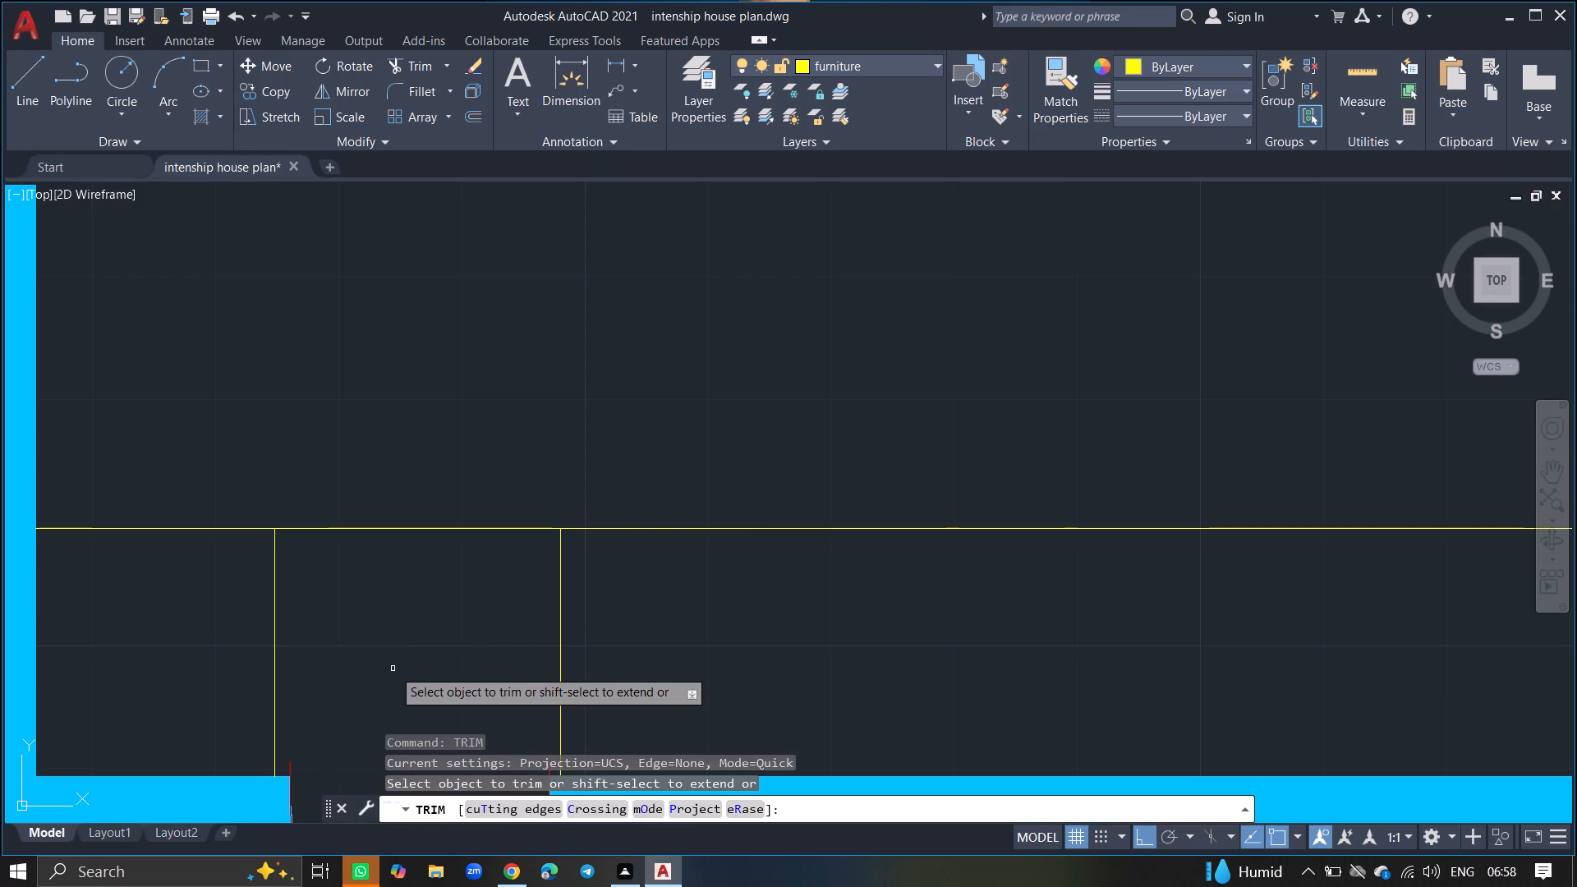
pyautogui.click(420, 527)
pyautogui.keyDown('ctrl'); pyautogui.scroll(-3, 434, 471); pyautogui.keyUp('ctrl')
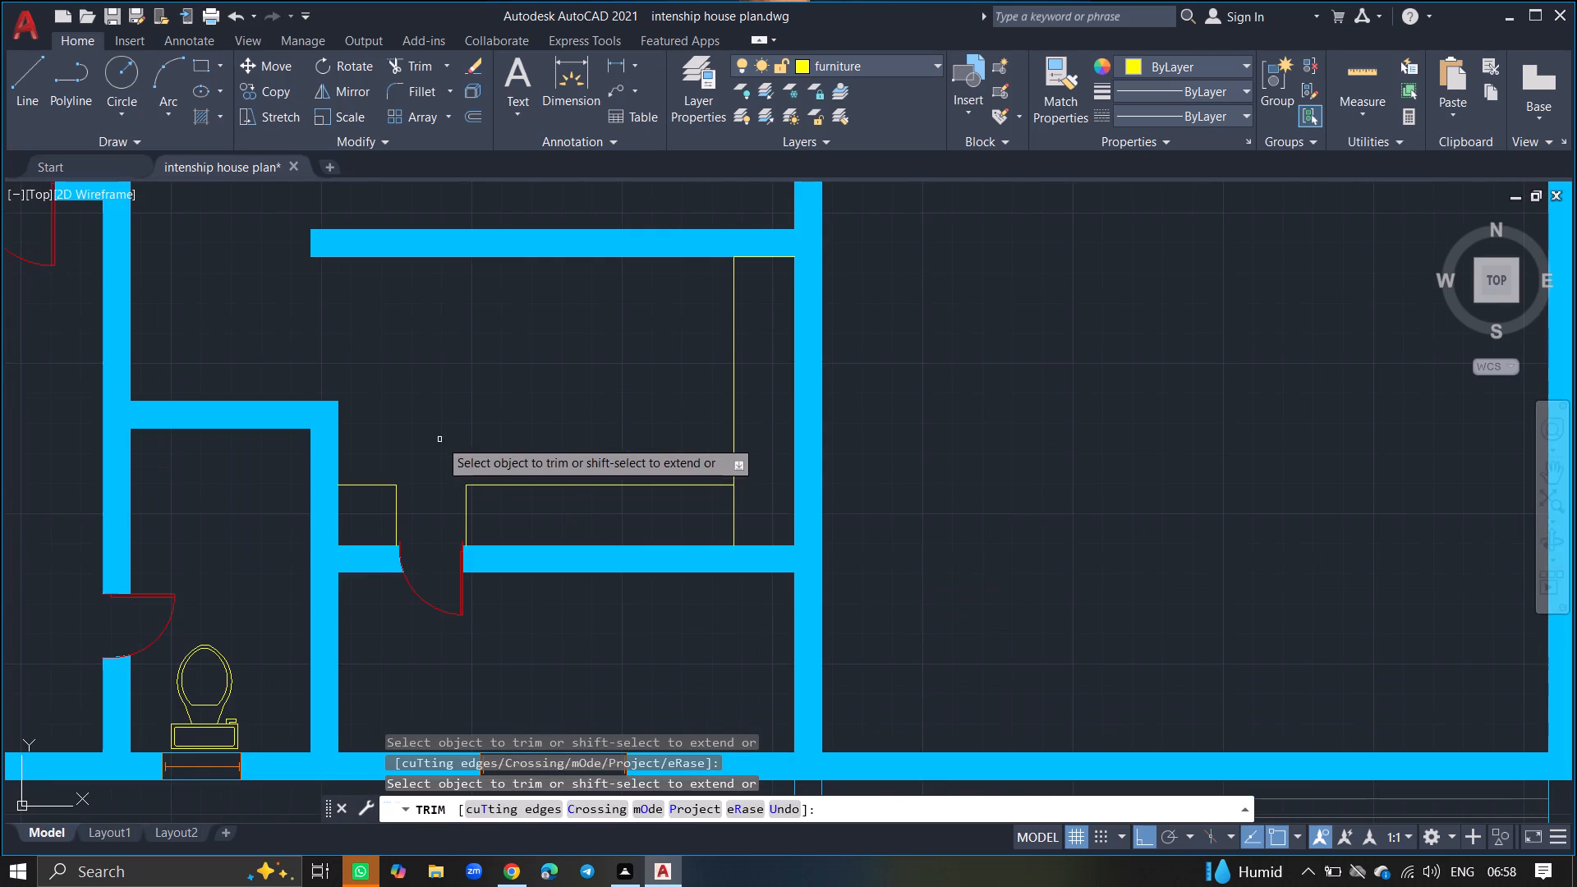
pyautogui.click(731, 508)
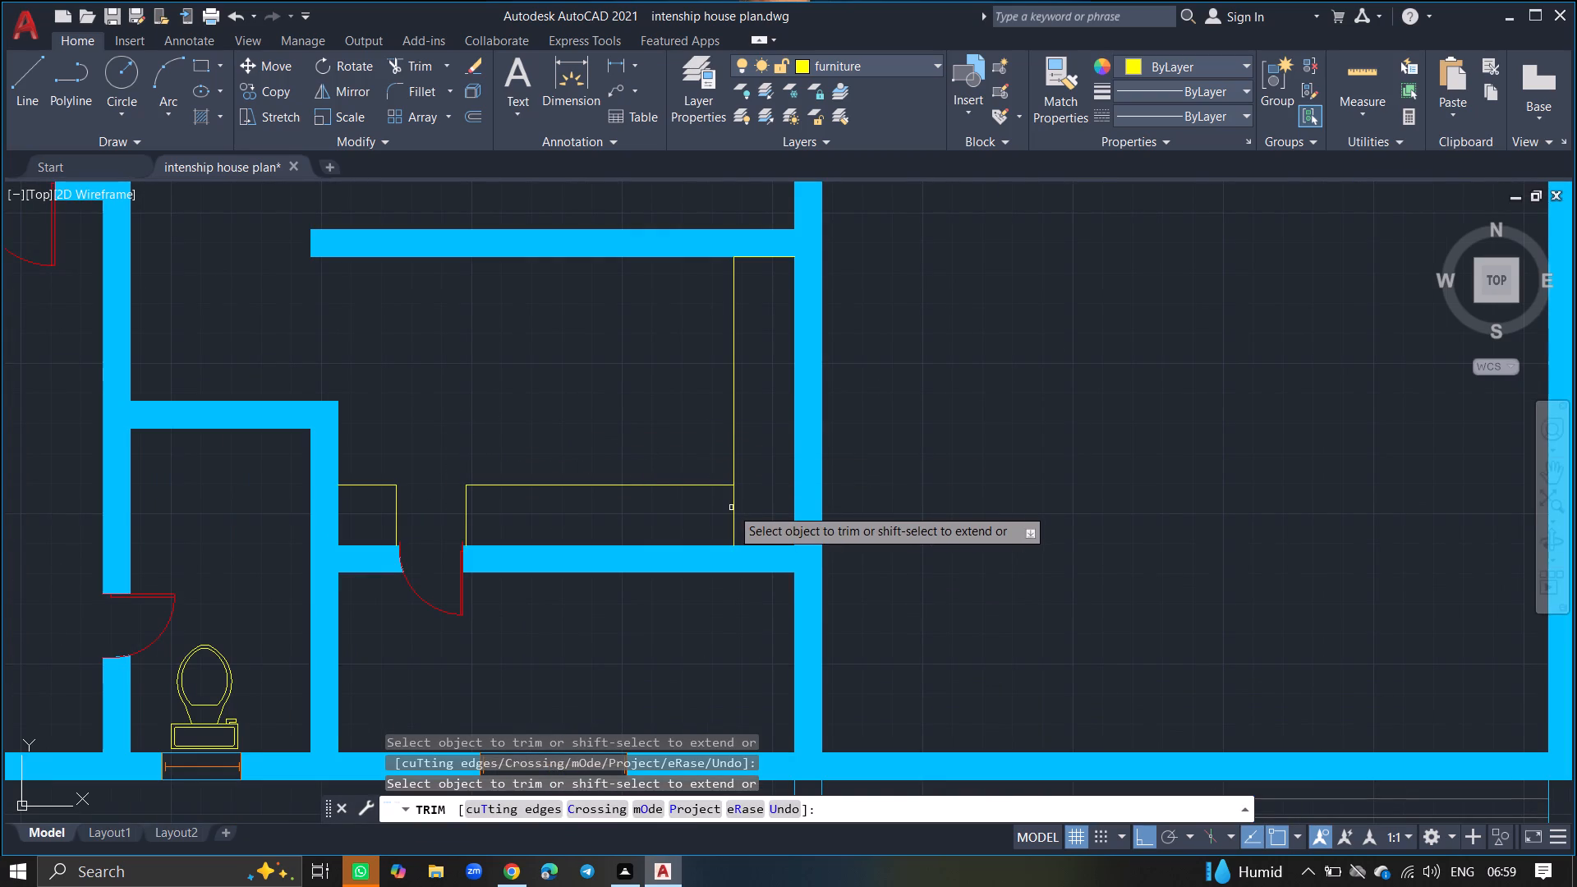
pyautogui.click(741, 508)
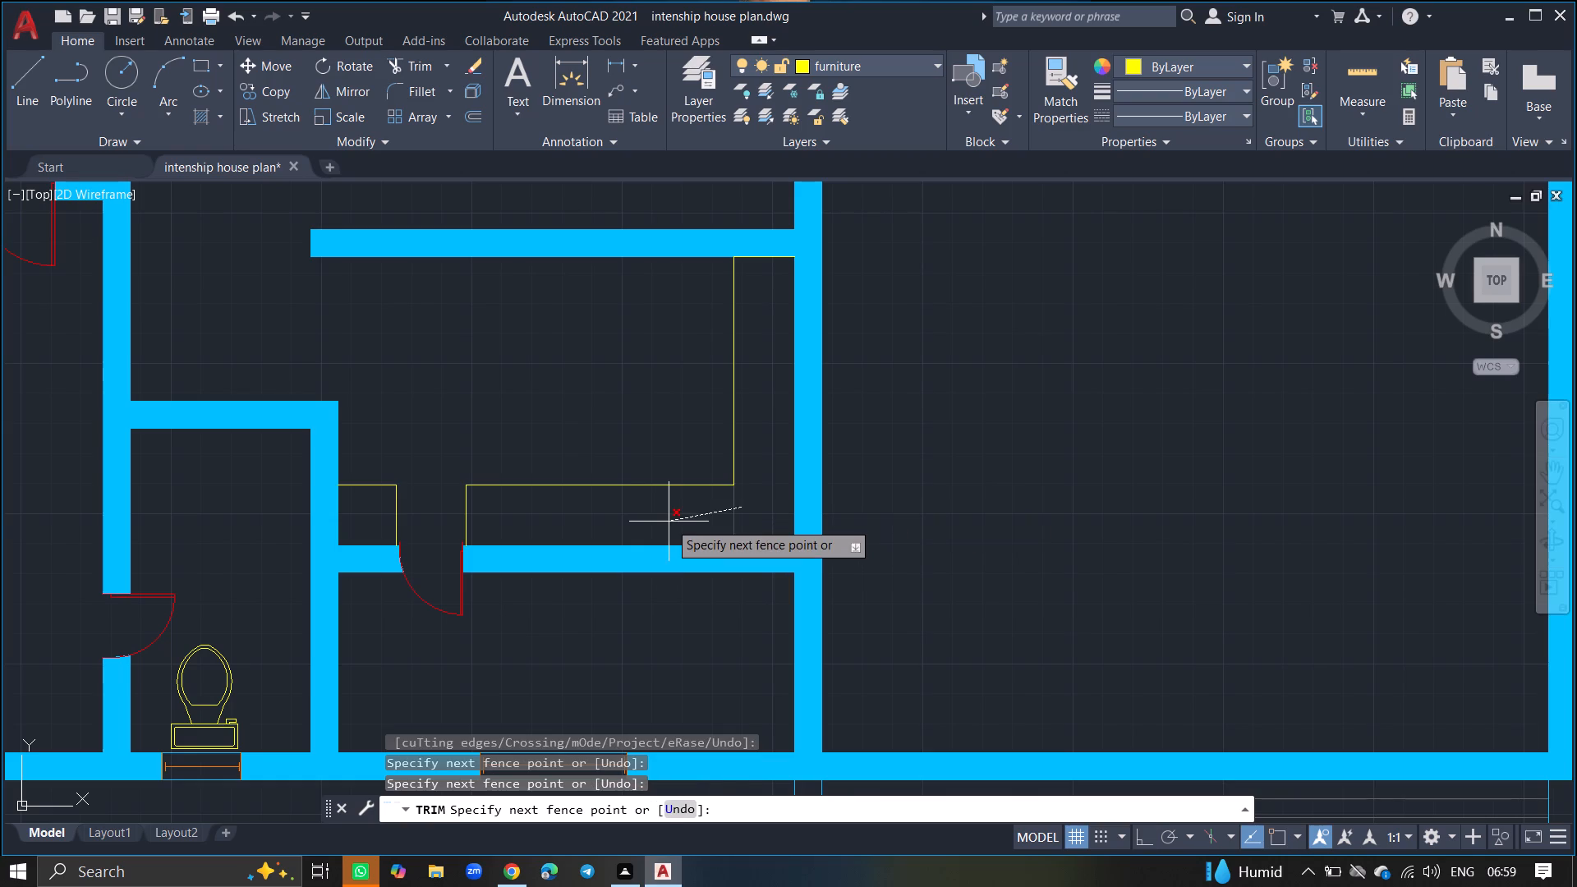
pyautogui.click(669, 522)
pyautogui.press('Return')
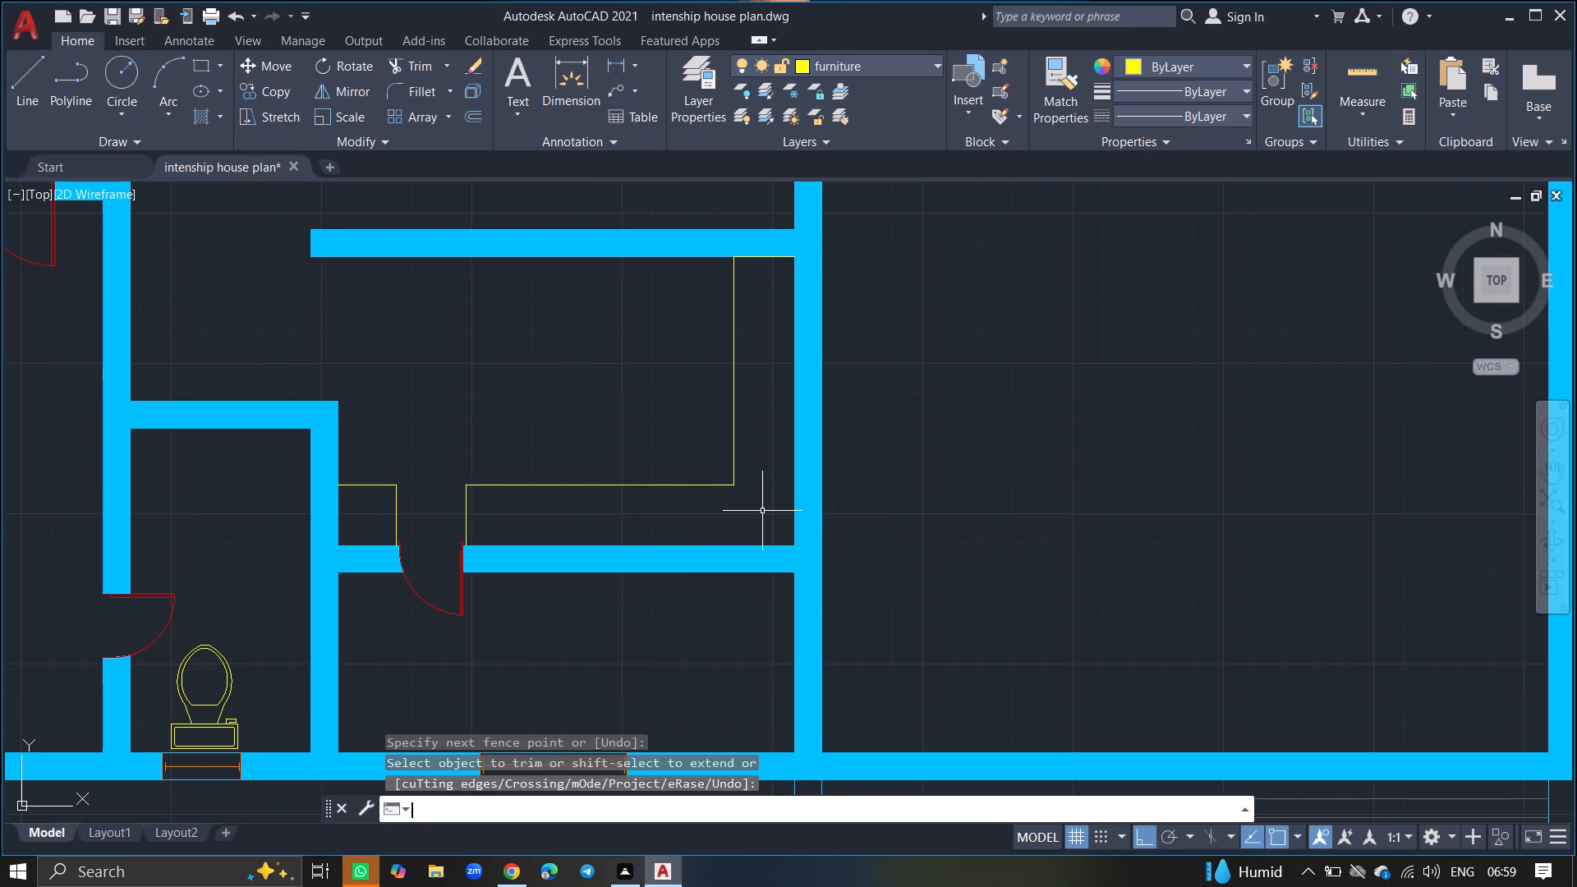
# Draw a rectangle about 9" wide by 1'-3" long on the east counter, near its north end.
pyautogui.write('rec')
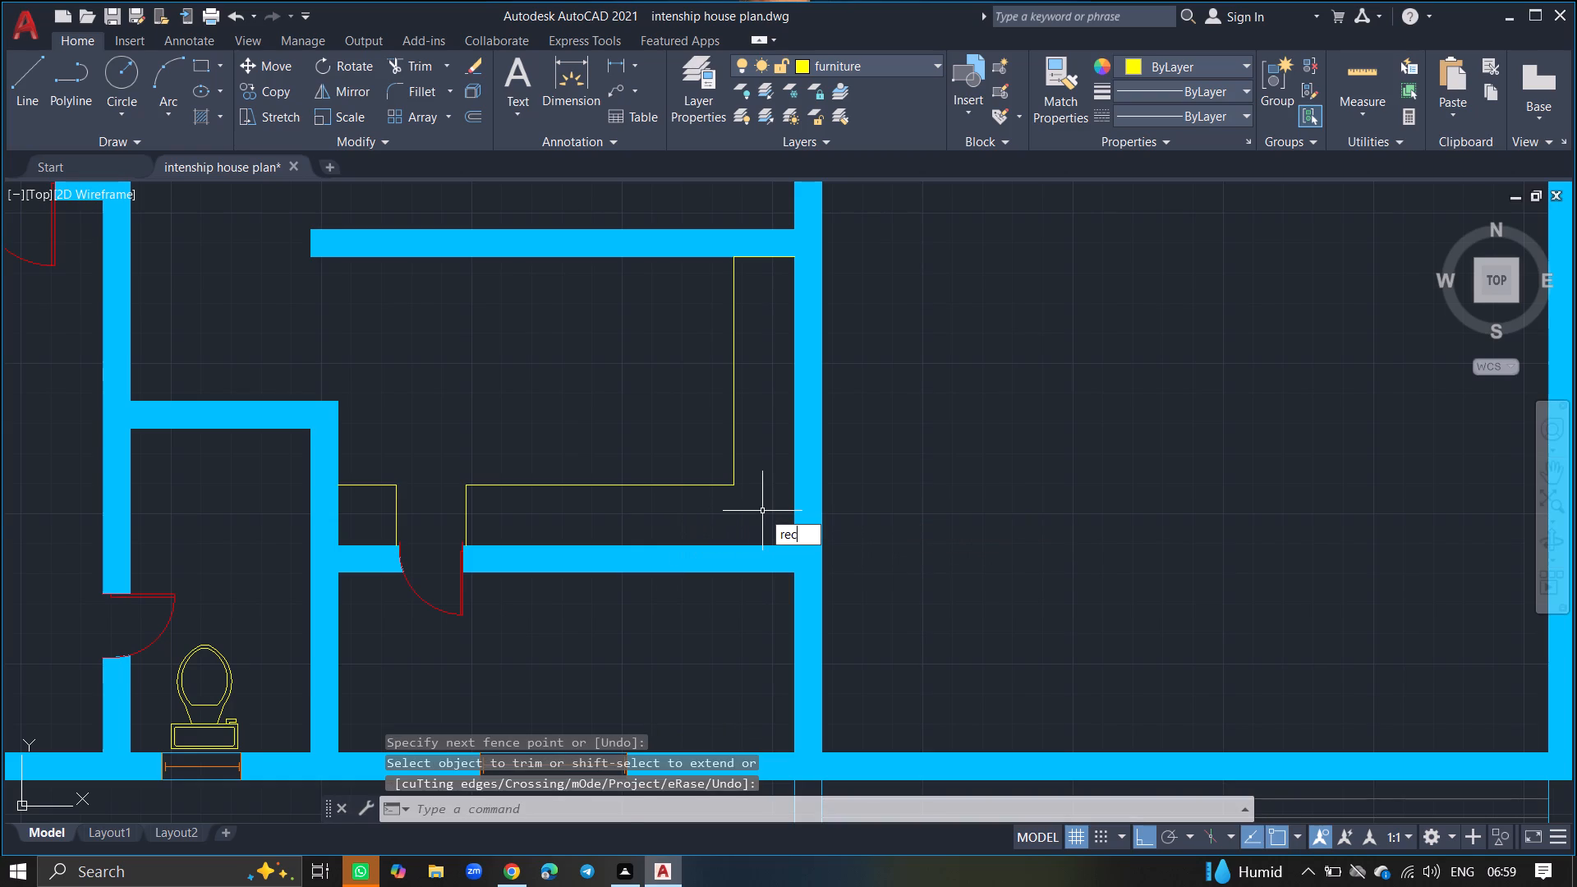
pyautogui.press('Return')
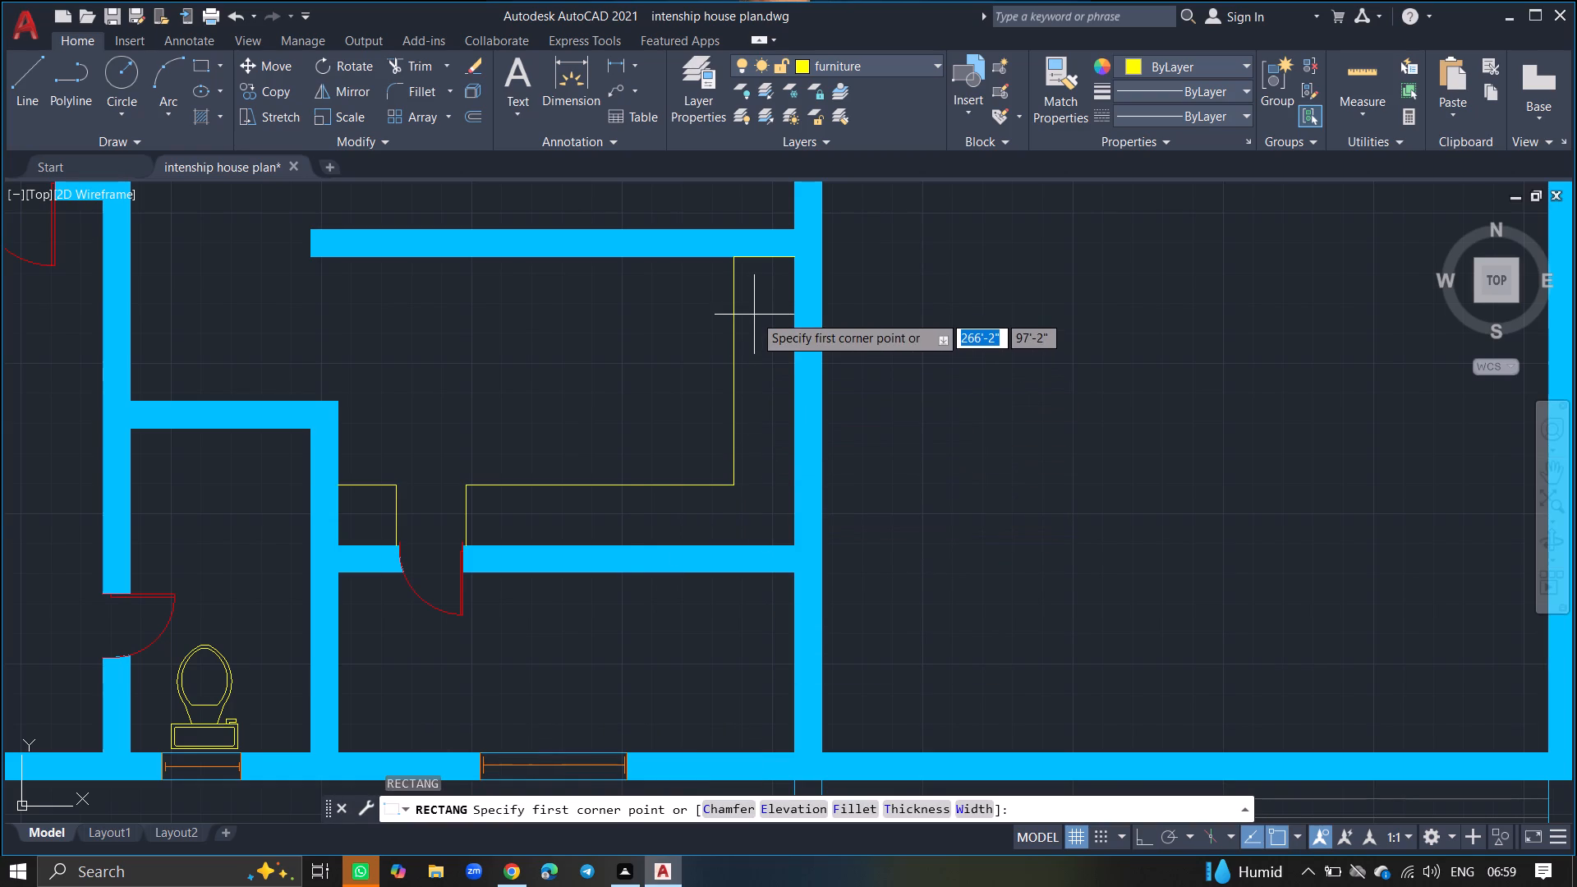
pyautogui.keyDown('ctrl'); pyautogui.scroll(4, 754, 313); pyautogui.keyUp('ctrl')
pyautogui.keyDown('ctrl'); pyautogui.scroll(-3, 737, 340); pyautogui.keyUp('ctrl')
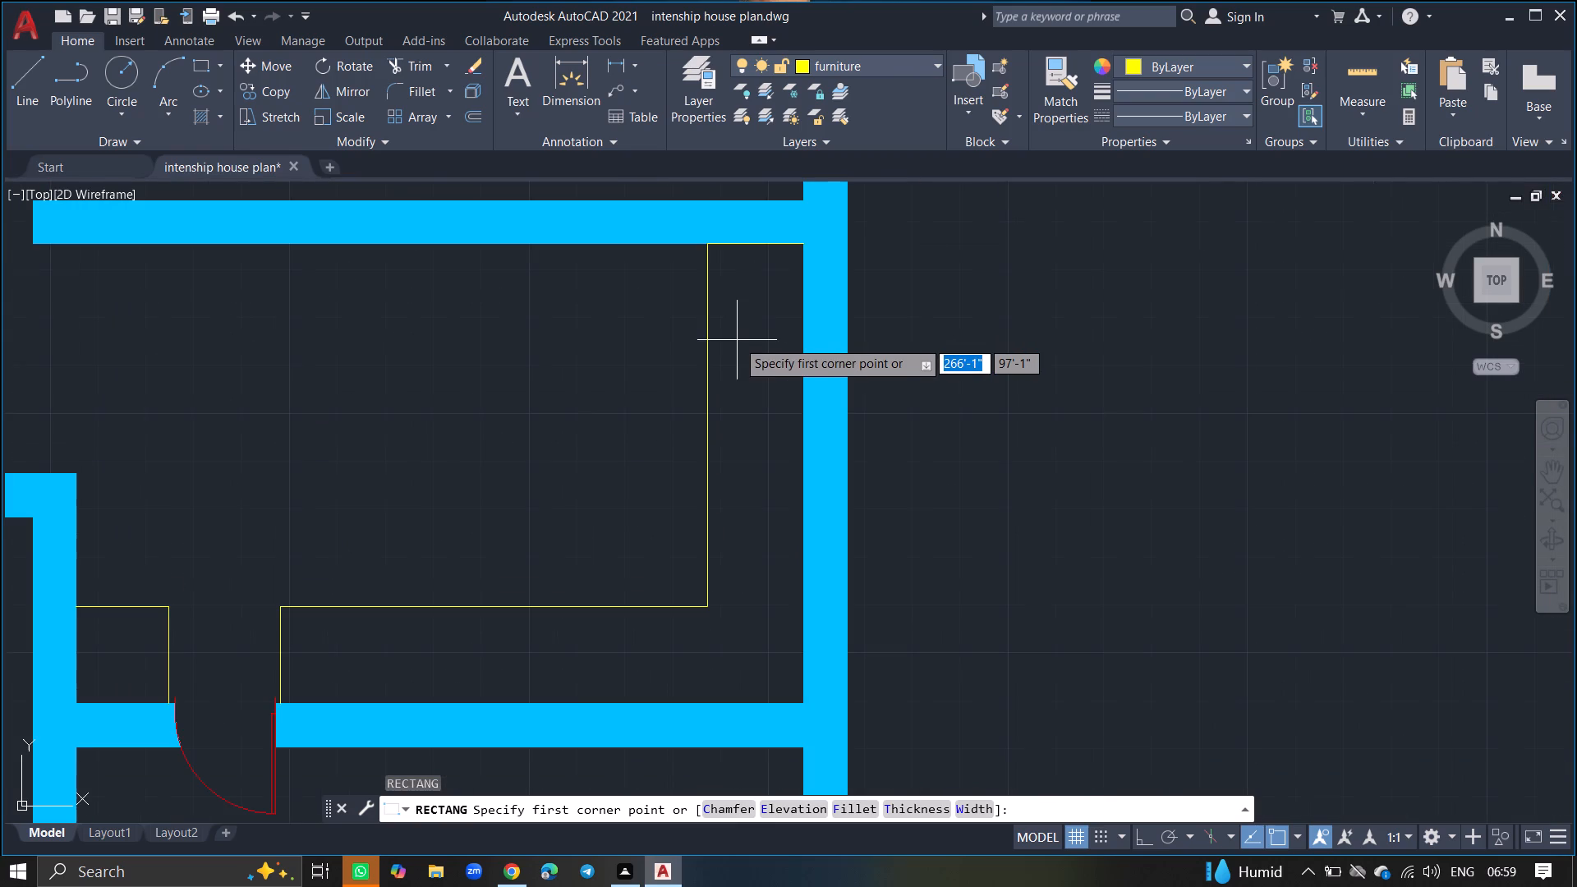
pyautogui.click(728, 302)
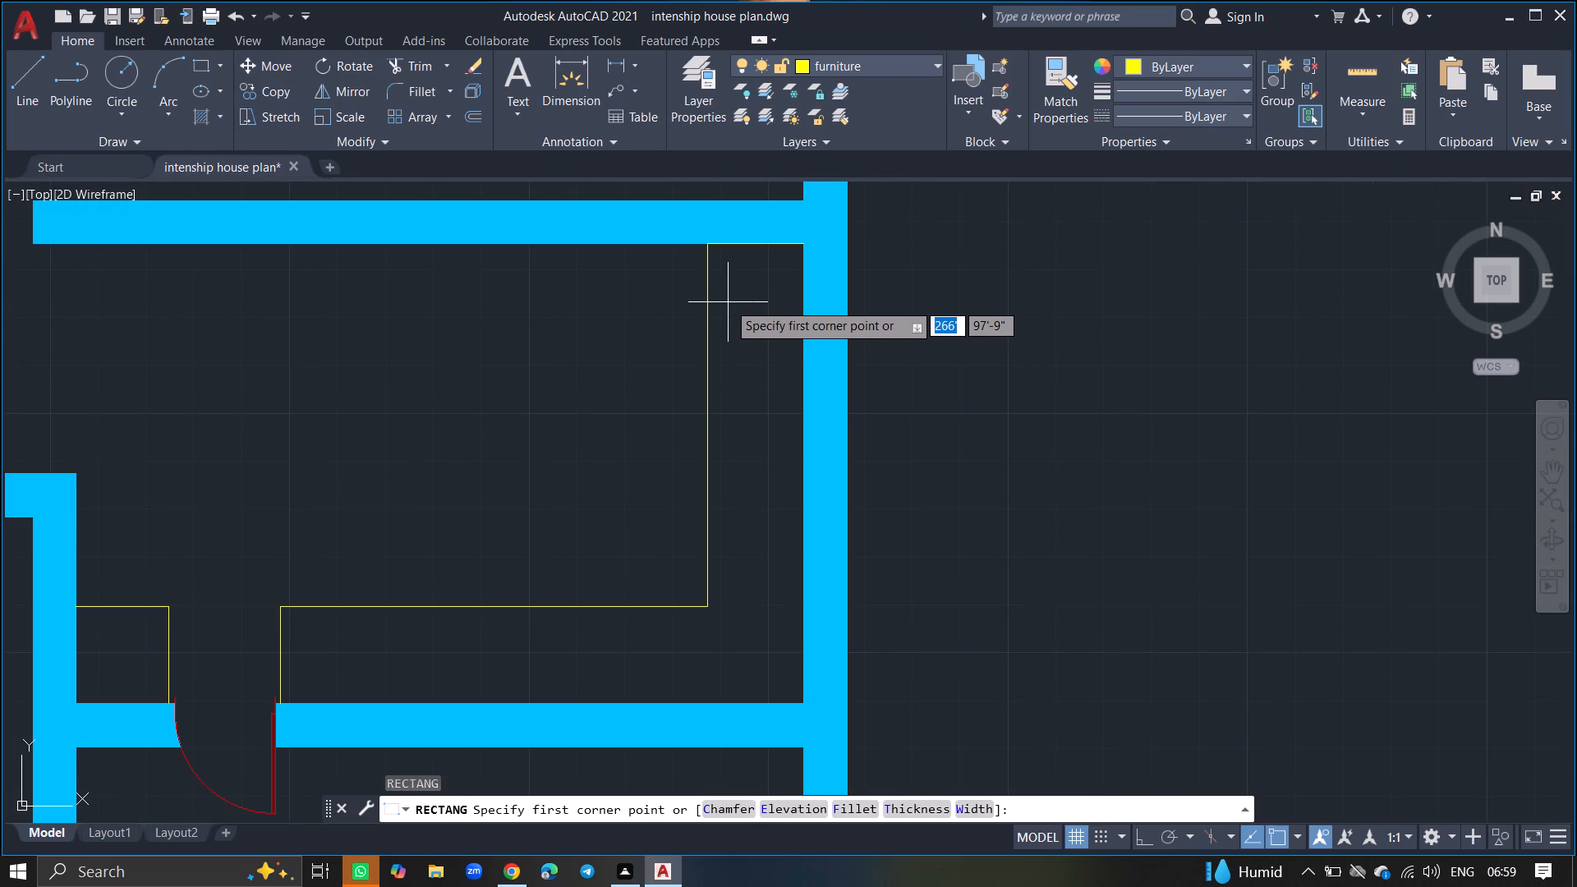
pyautogui.click(770, 375)
# Draw a circle of about 1" radius inside the north part of the counter rectangle.
pyautogui.keyDown('ctrl'); pyautogui.scroll(1, 752, 313); pyautogui.keyUp('ctrl')
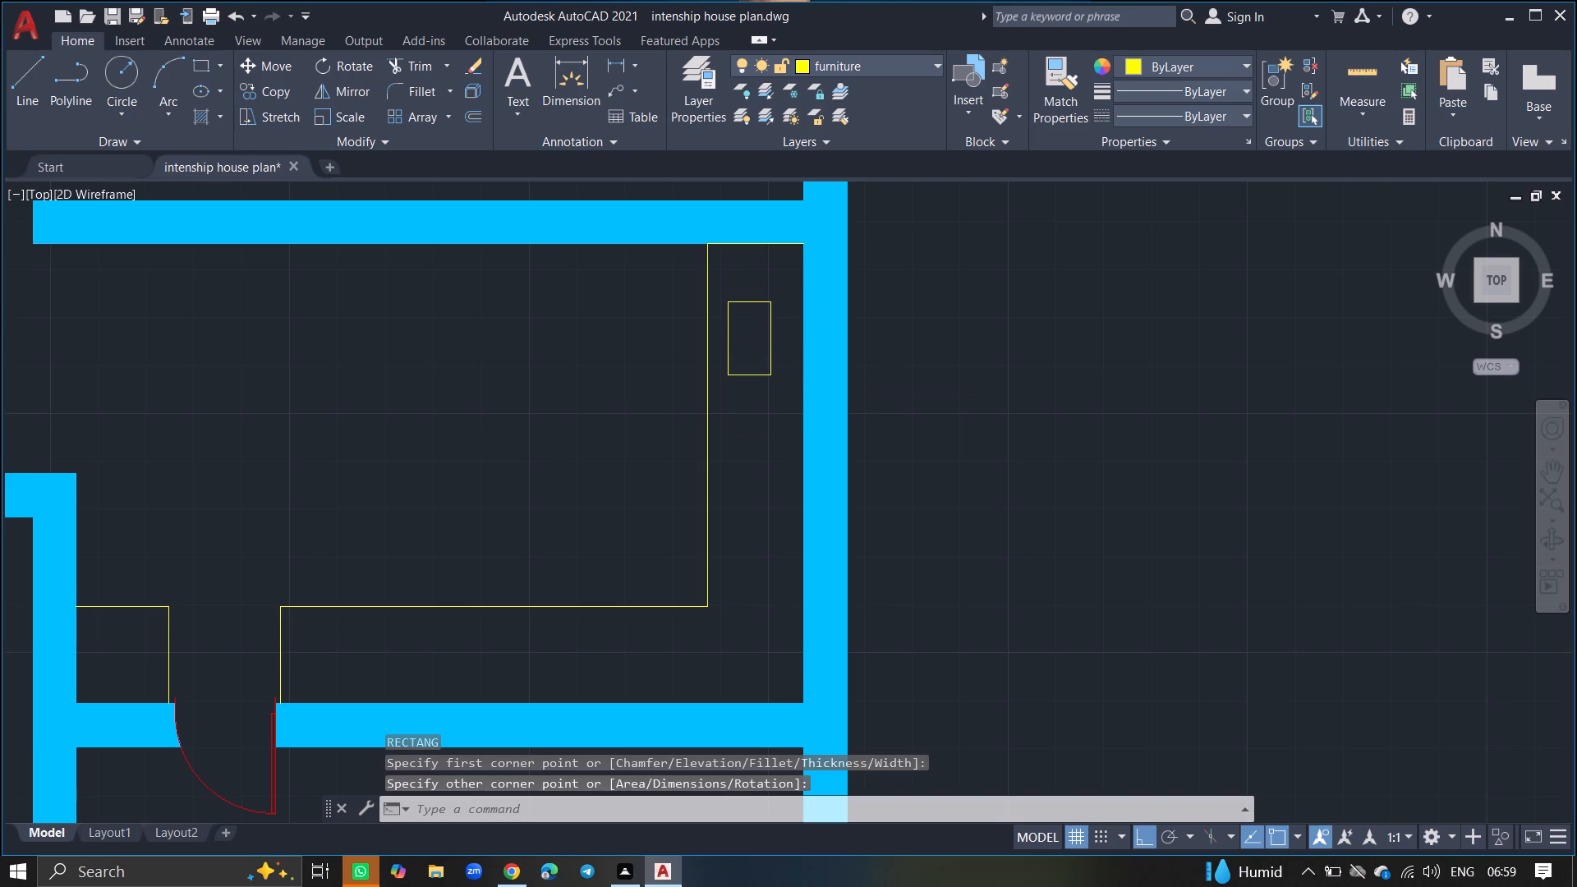
pyautogui.write('circle')
pyautogui.press('Return')
pyautogui.keyDown('ctrl'); pyautogui.scroll(3, 752, 313); pyautogui.keyUp('ctrl')
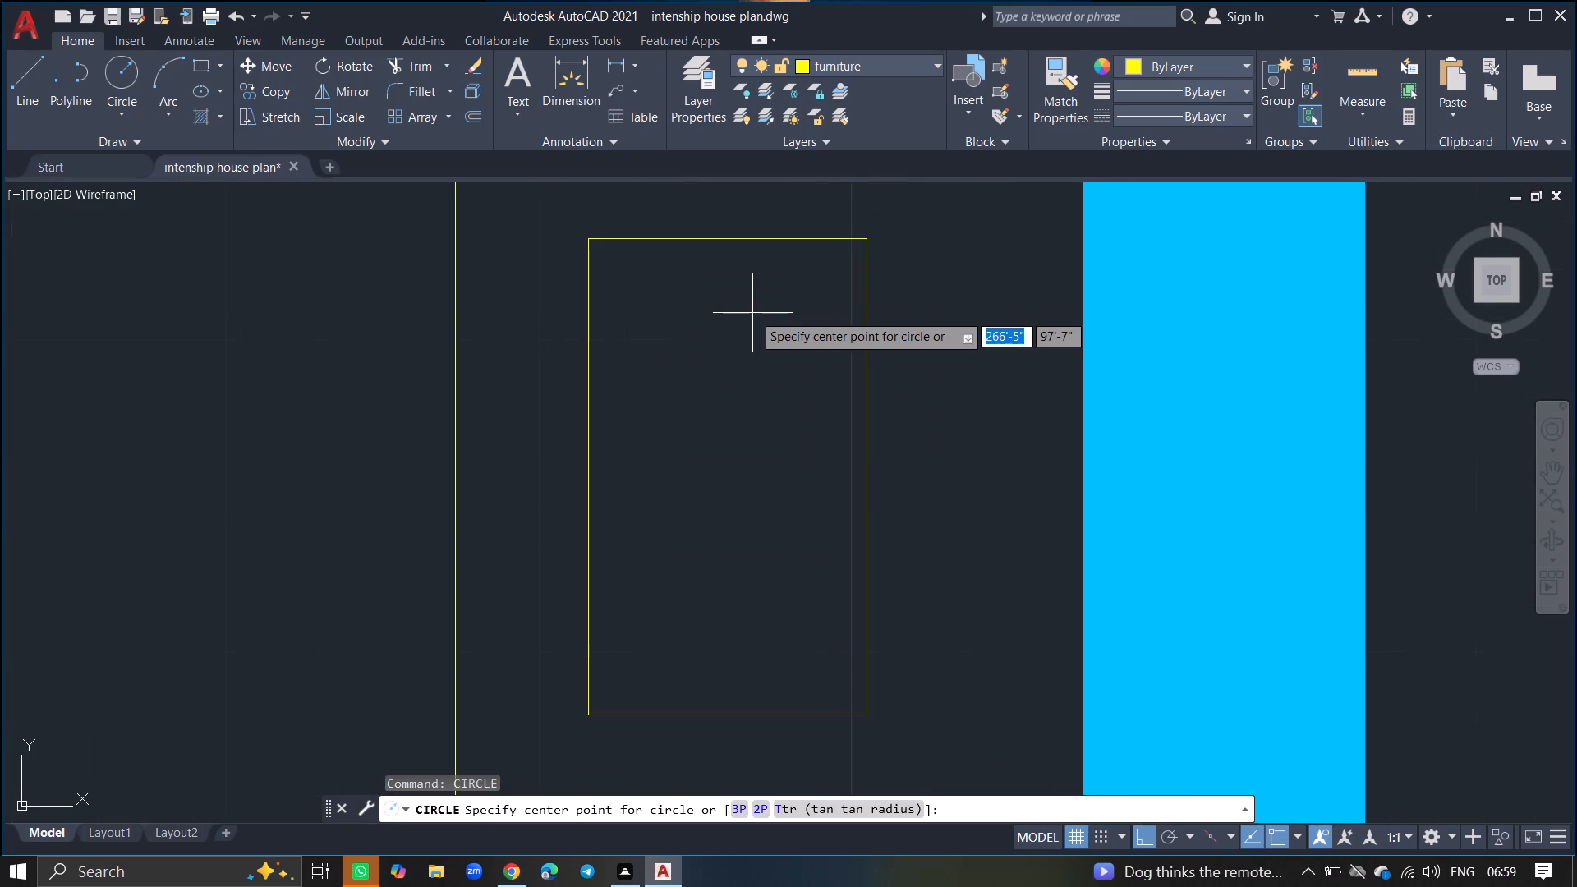
pyautogui.click(696, 304)
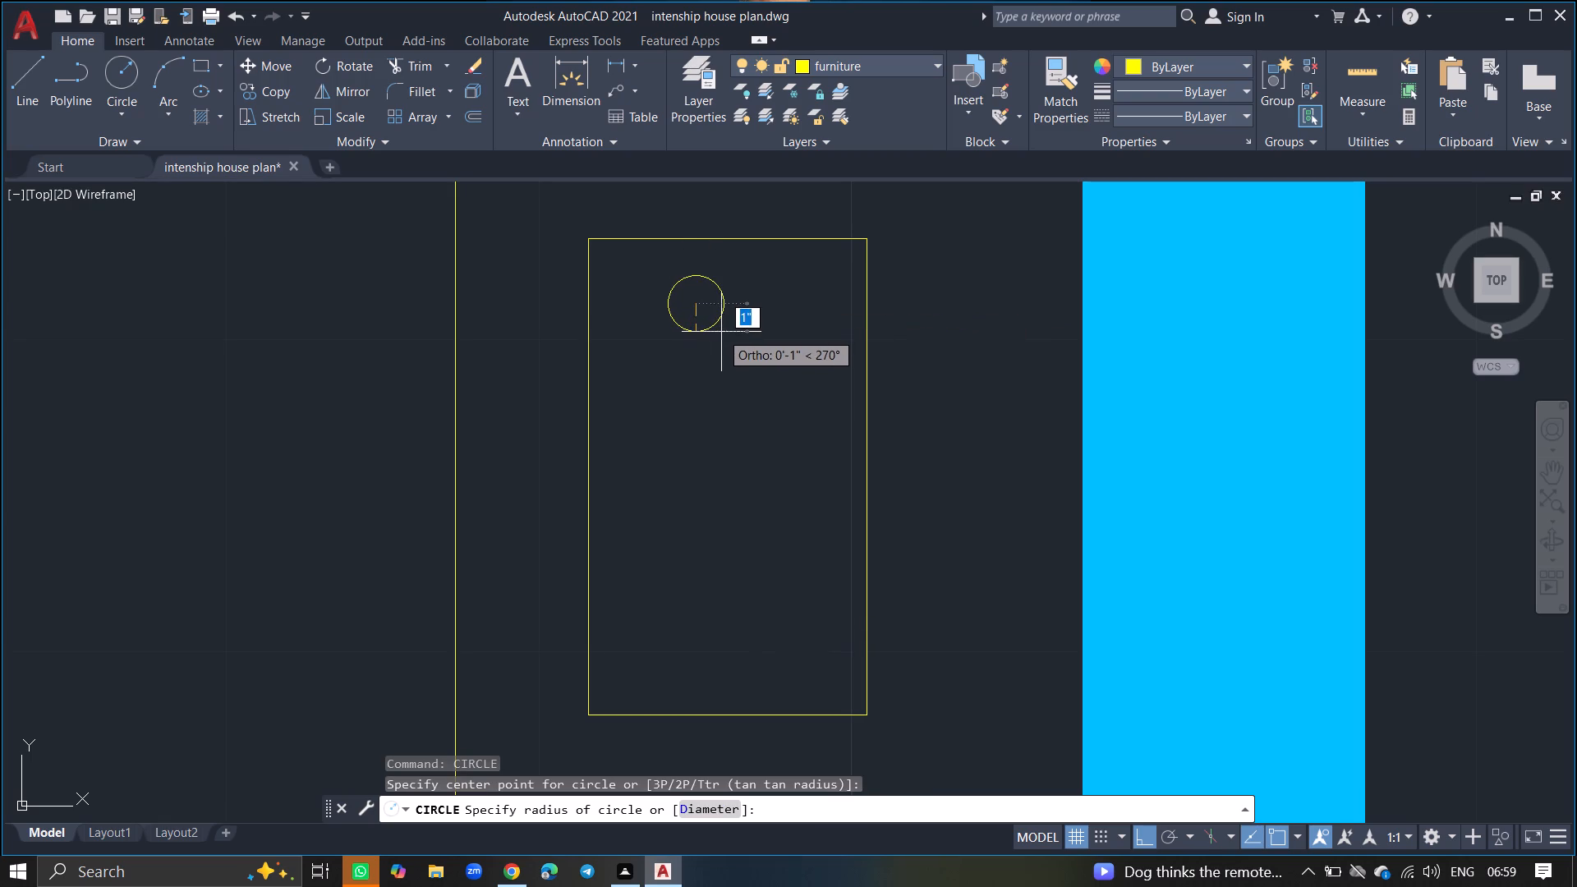
pyautogui.click(721, 332)
# With ortho off, move the circle by its centre about 2" southeast, roughly onto the rectangle's vertical centreline.
pyautogui.moveTo(721, 319); pyautogui.dragTo(707, 370)
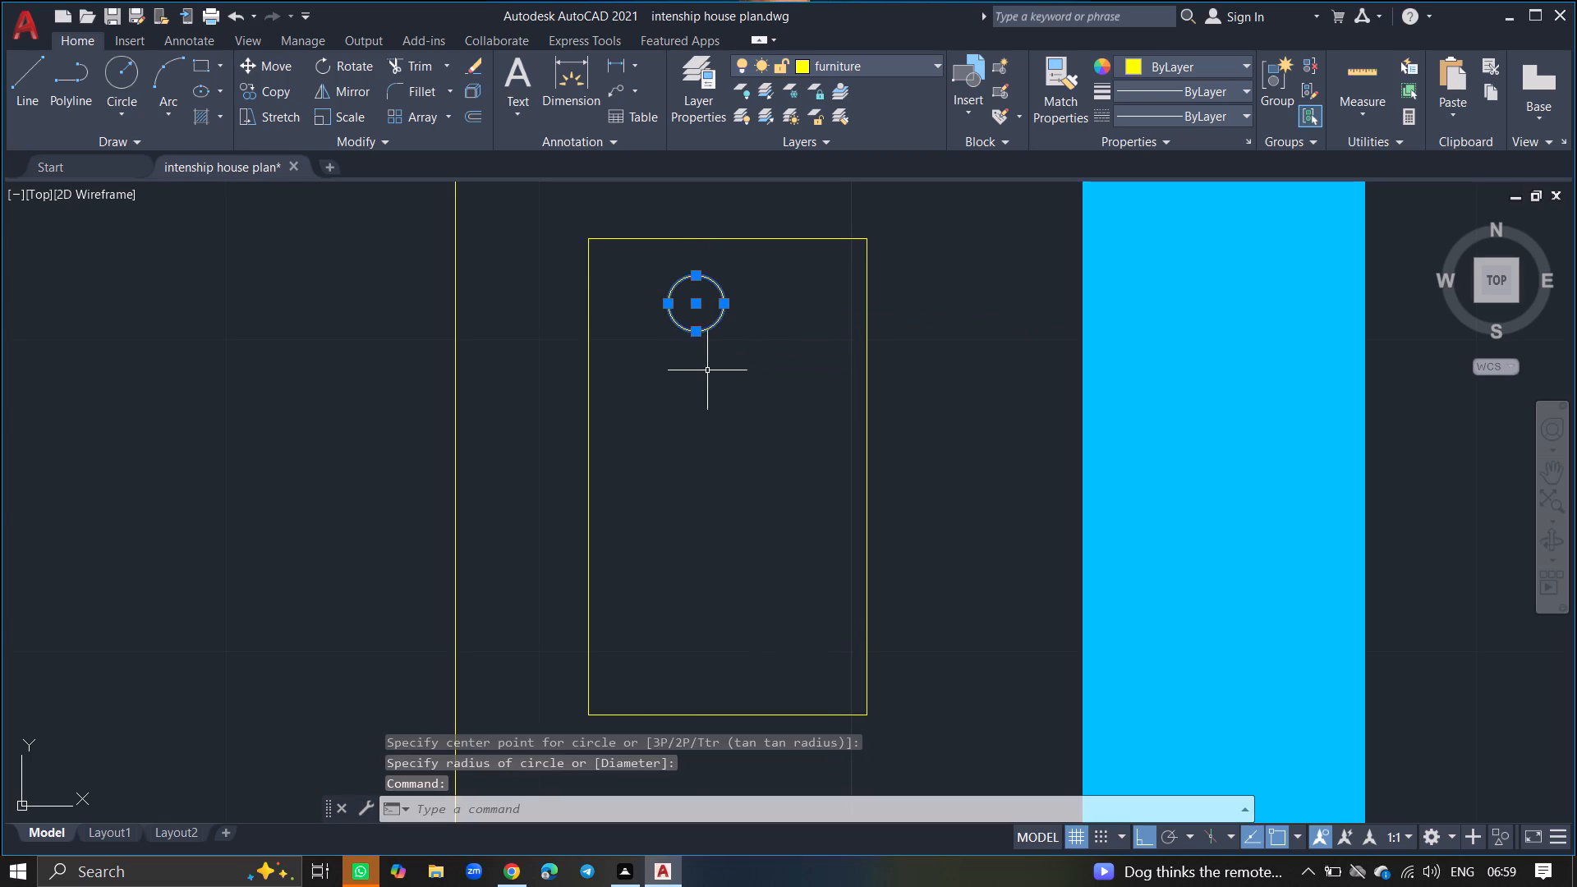
pyautogui.write('move')
pyautogui.press('Return')
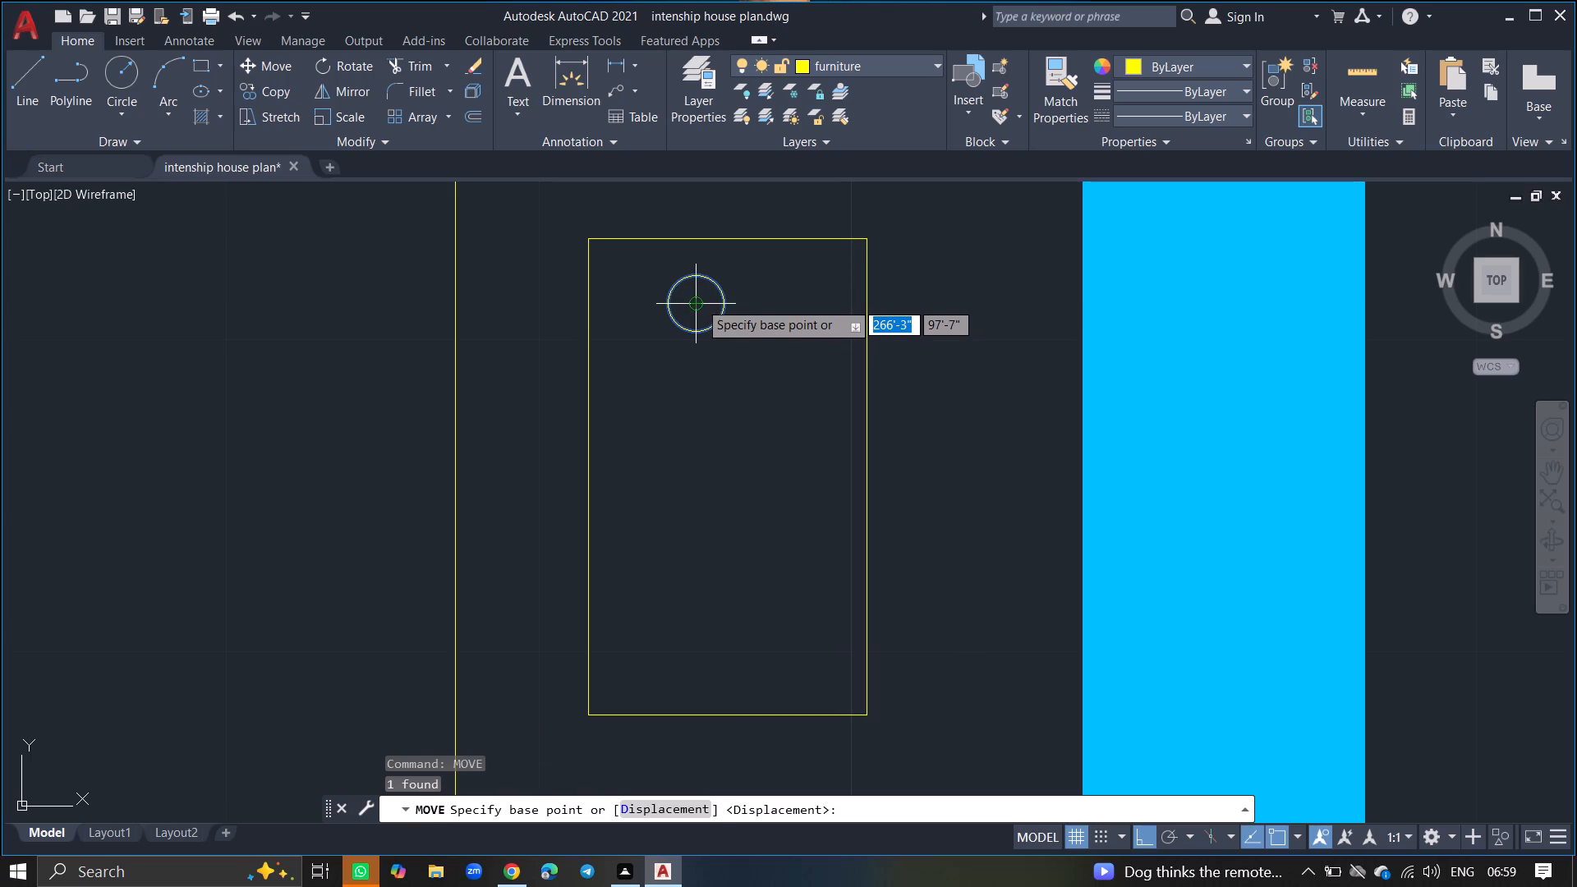
pyautogui.click(699, 301)
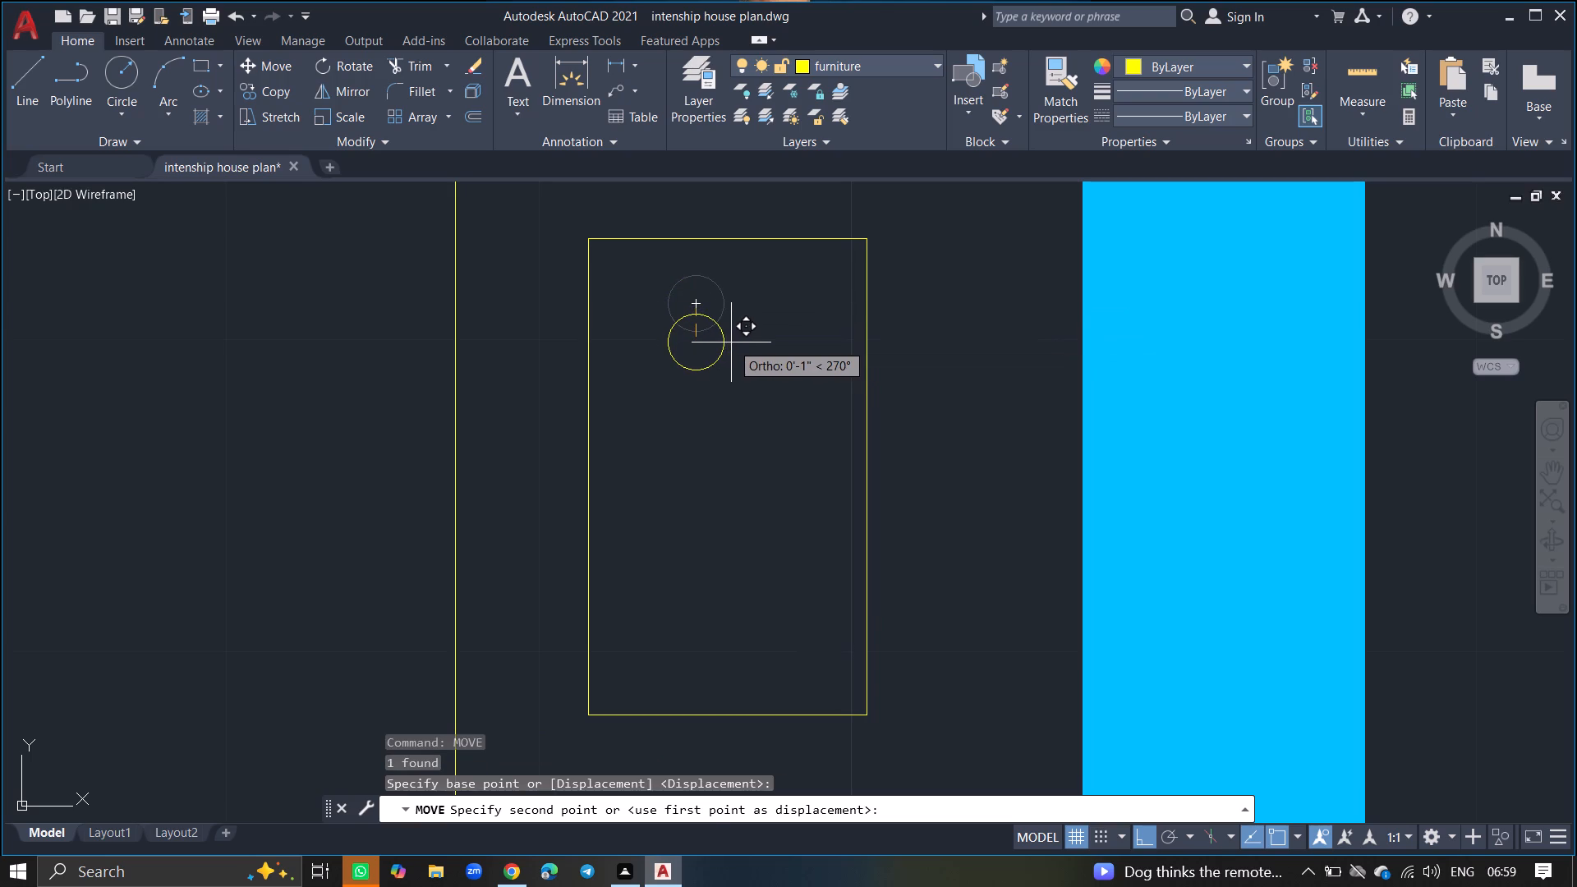
pyautogui.press('F8')
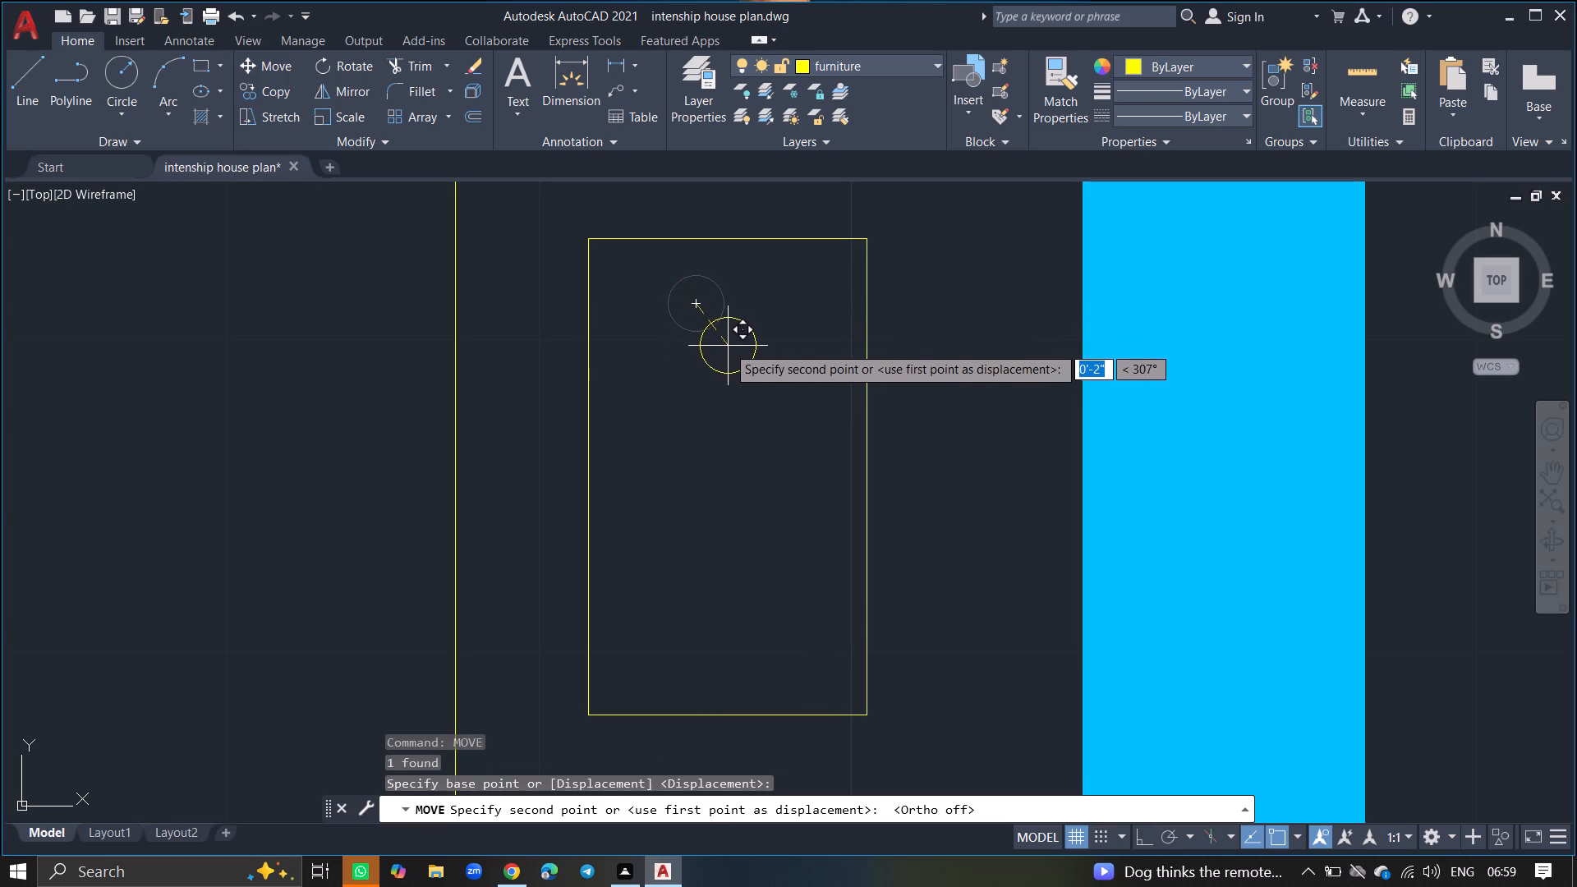
pyautogui.click(725, 352)
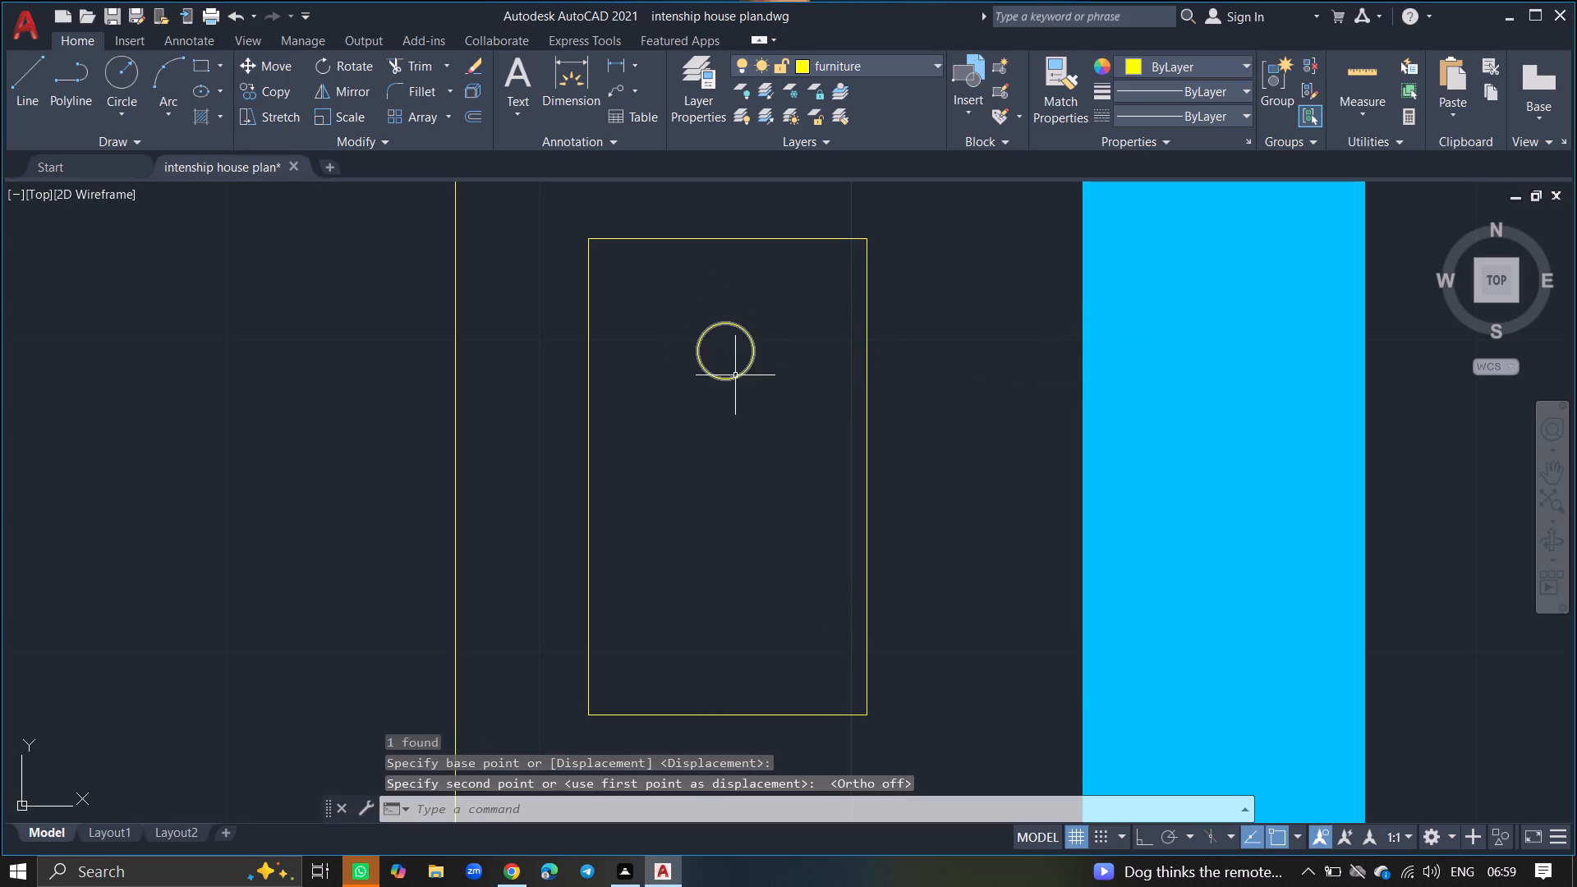
# With ortho on, copy the circle about 7" straight south within the rectangle.
pyautogui.moveTo(735, 375); pyautogui.dragTo(712, 436)
pyautogui.write('copy')
pyautogui.press('Return')
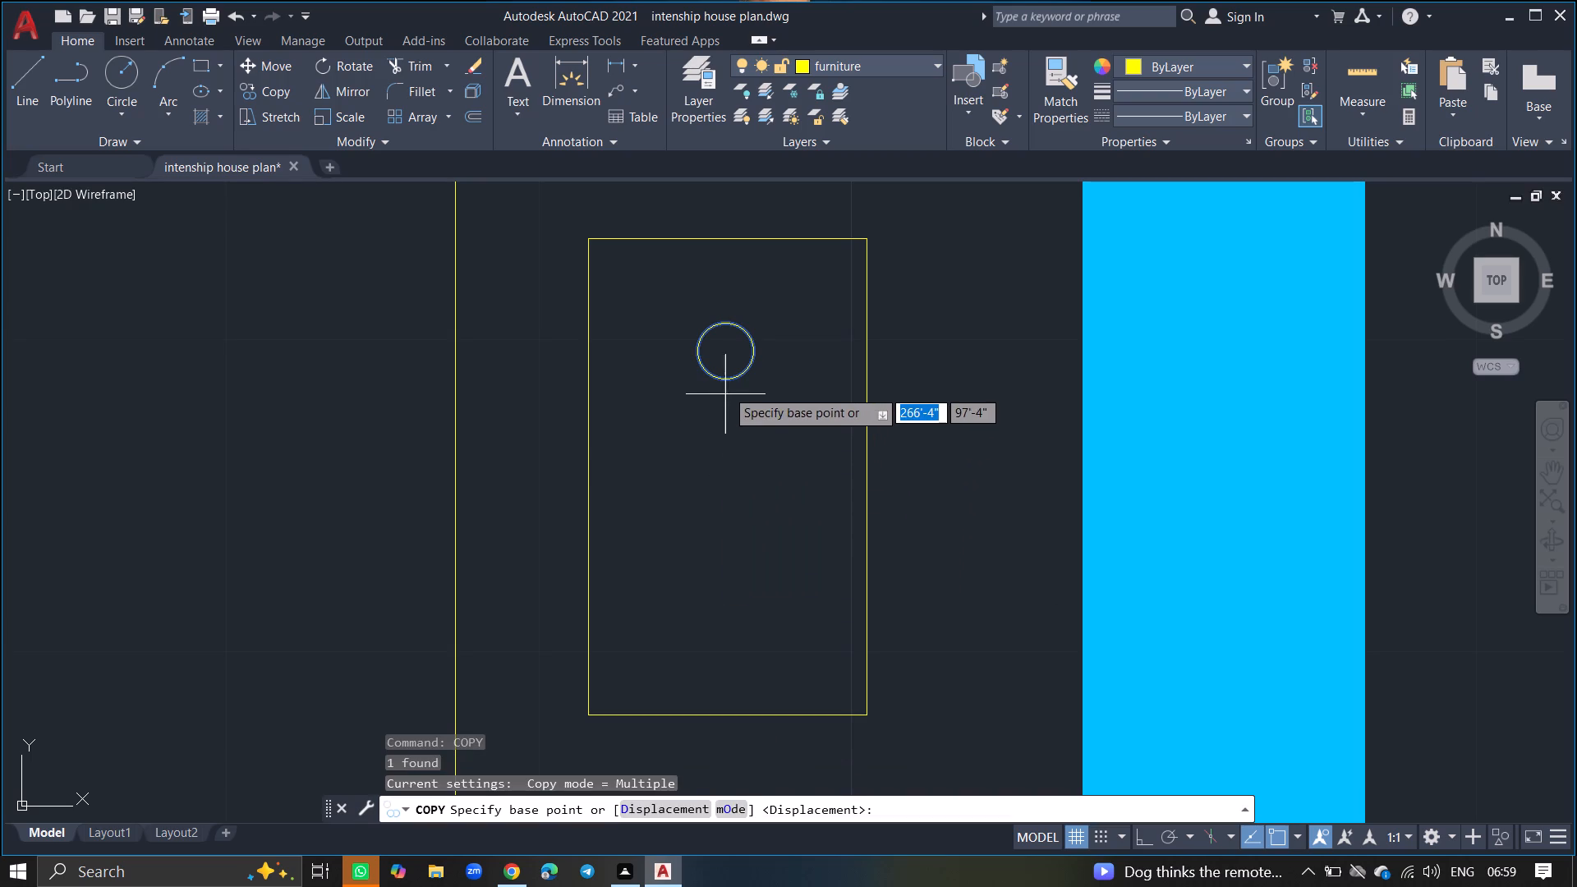
pyautogui.click(728, 349)
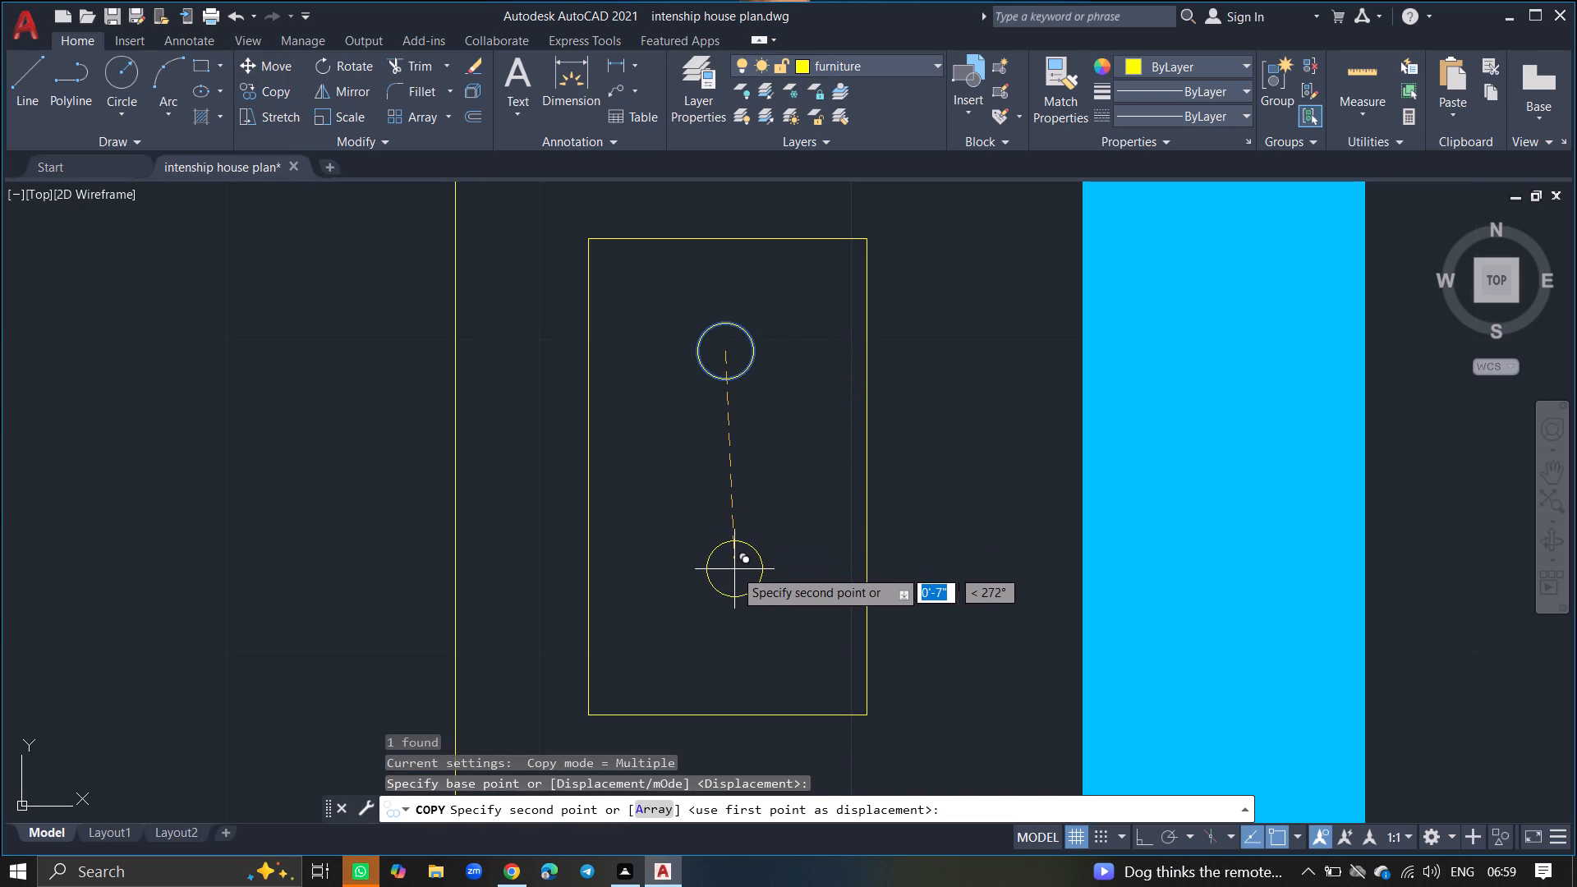
pyautogui.press('F8')
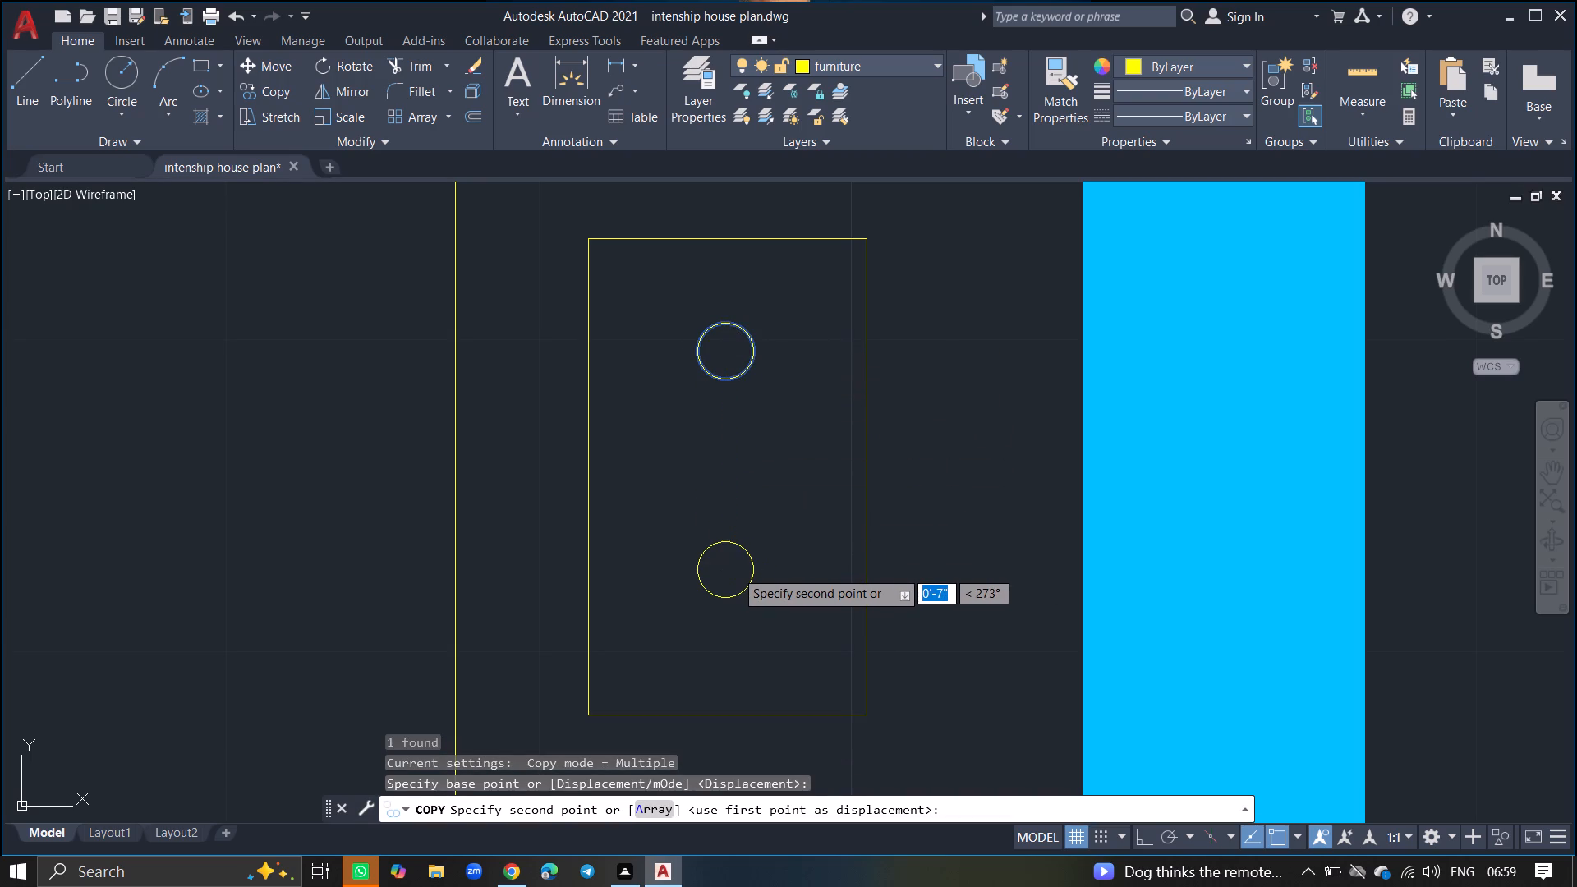
pyautogui.click(735, 570)
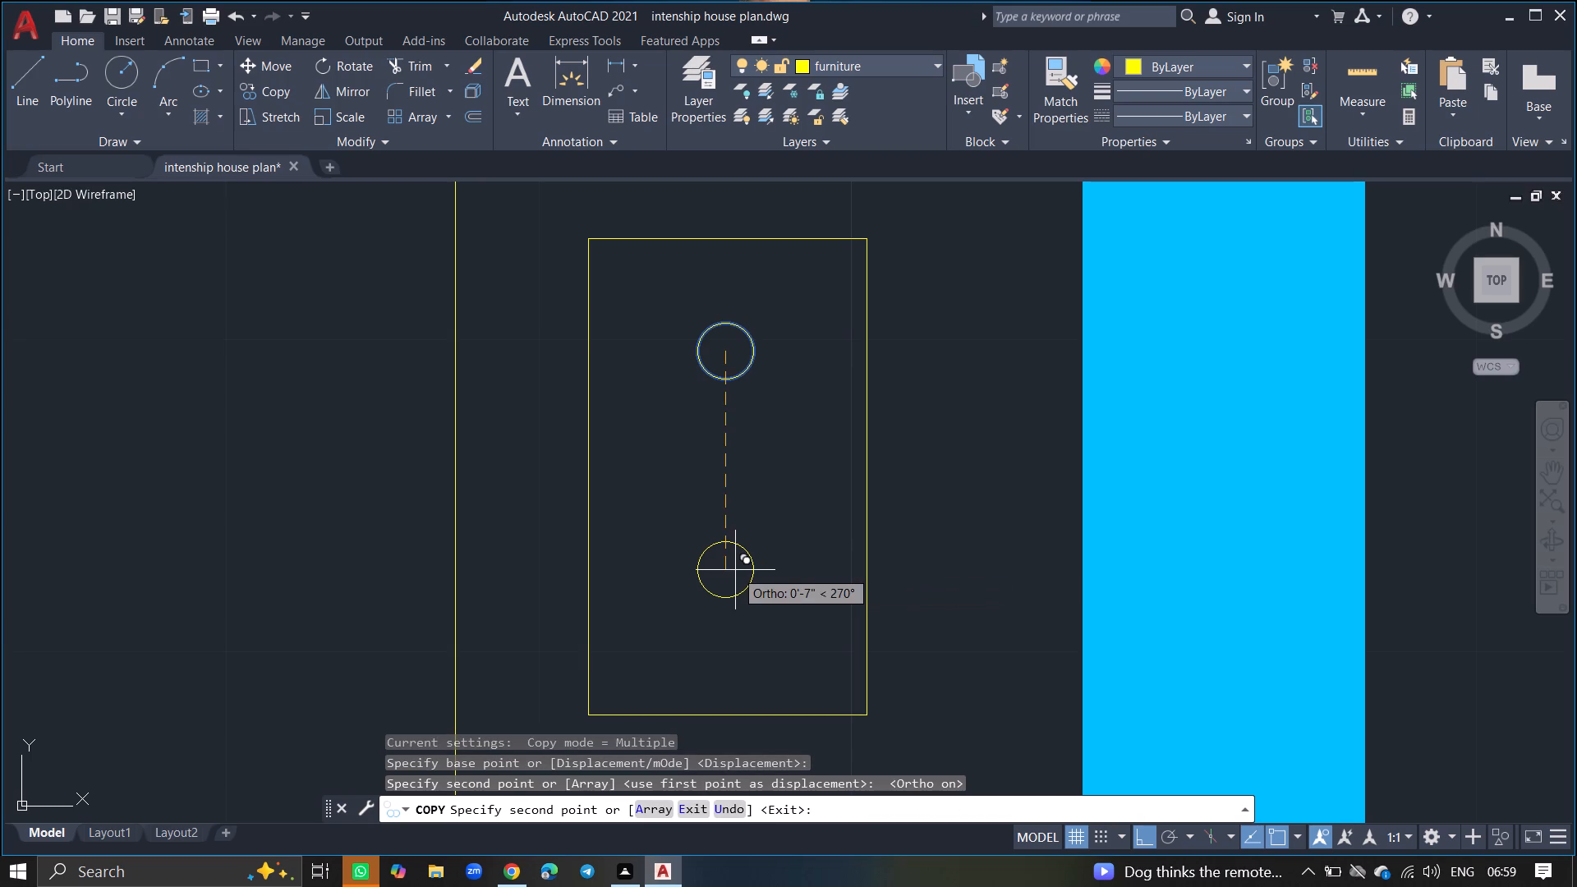
pyautogui.press('Return')
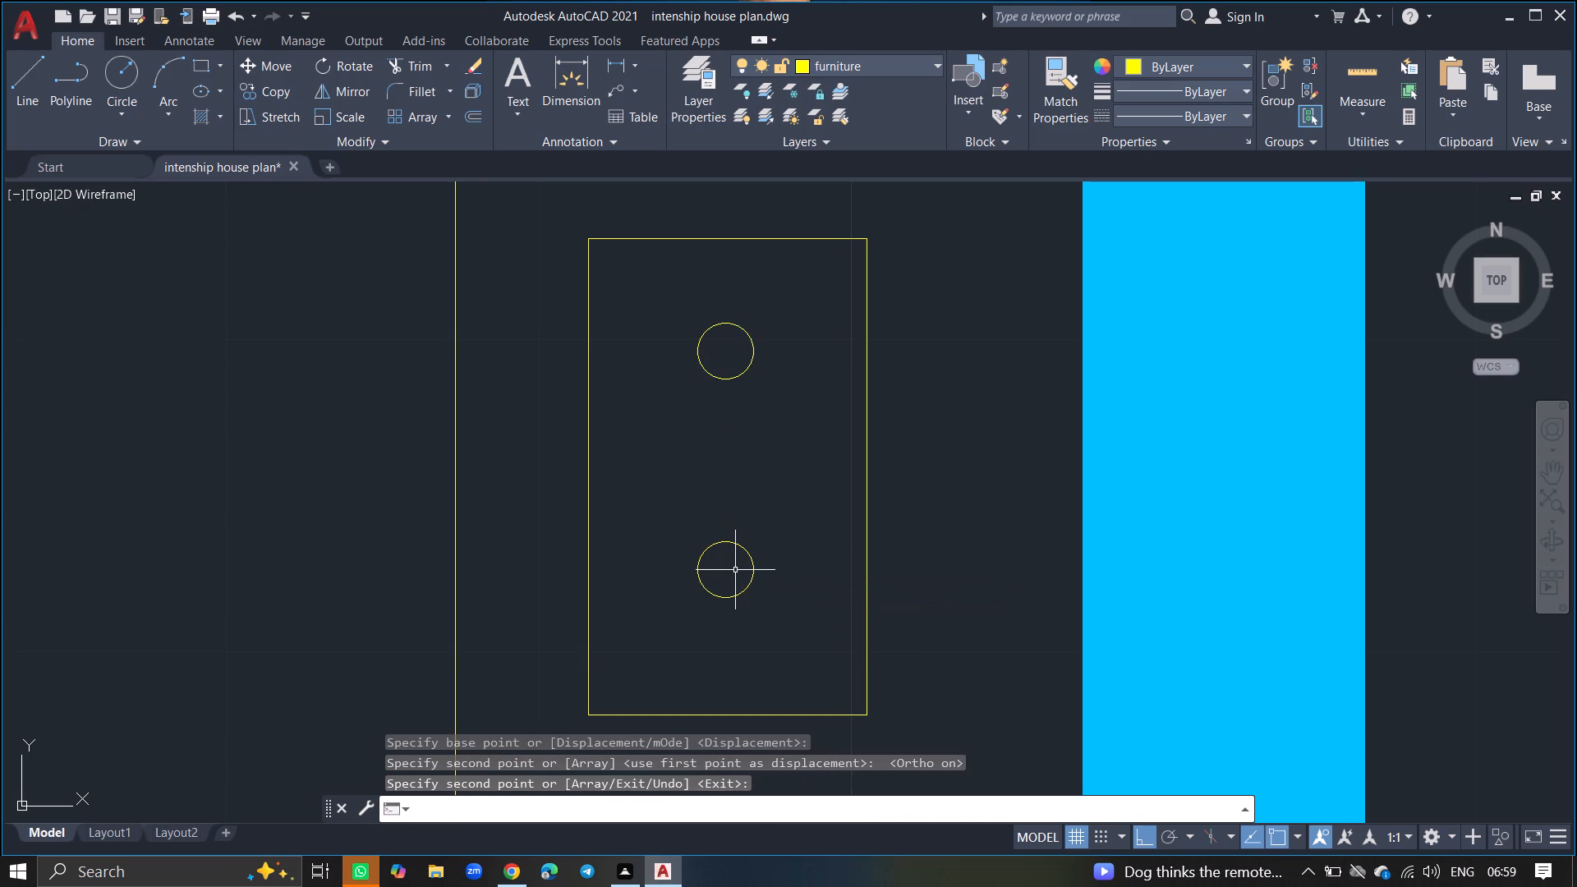
# Draw a vertical and a horizontal diameter line, each about 2" long, crossing the southern circle between its quadrants.
pyautogui.press('l')
pyautogui.press('Return')
pyautogui.keyDown('ctrl'); pyautogui.scroll(3, 735, 570); pyautogui.keyUp('ctrl')
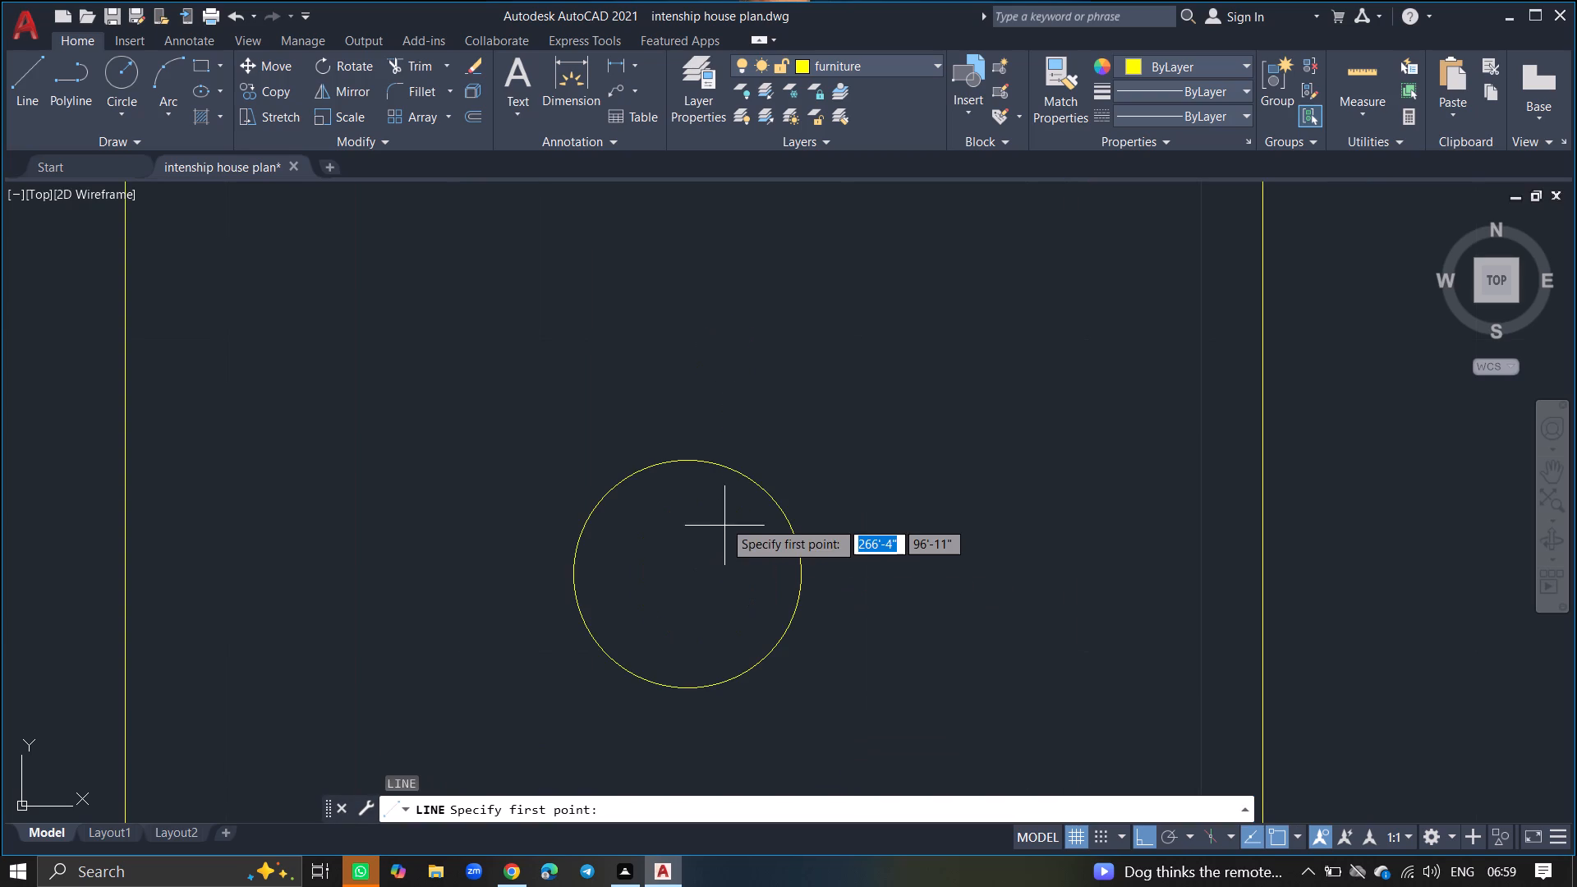
pyautogui.moveTo(689, 459); pyautogui.dragTo(686, 641)
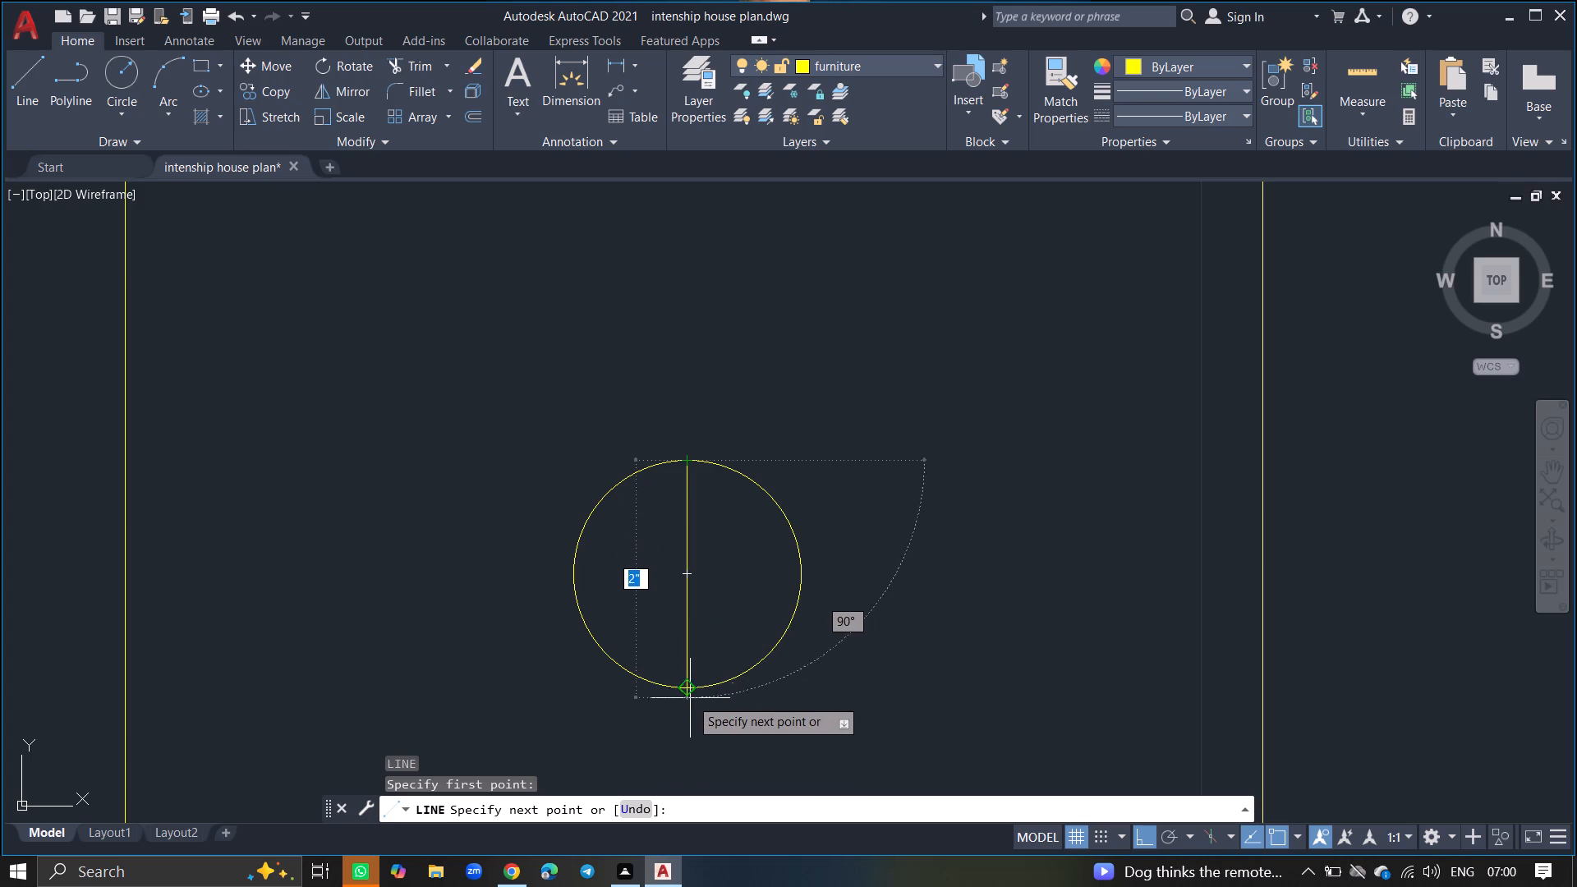
pyautogui.click(688, 688)
pyautogui.press('Return')
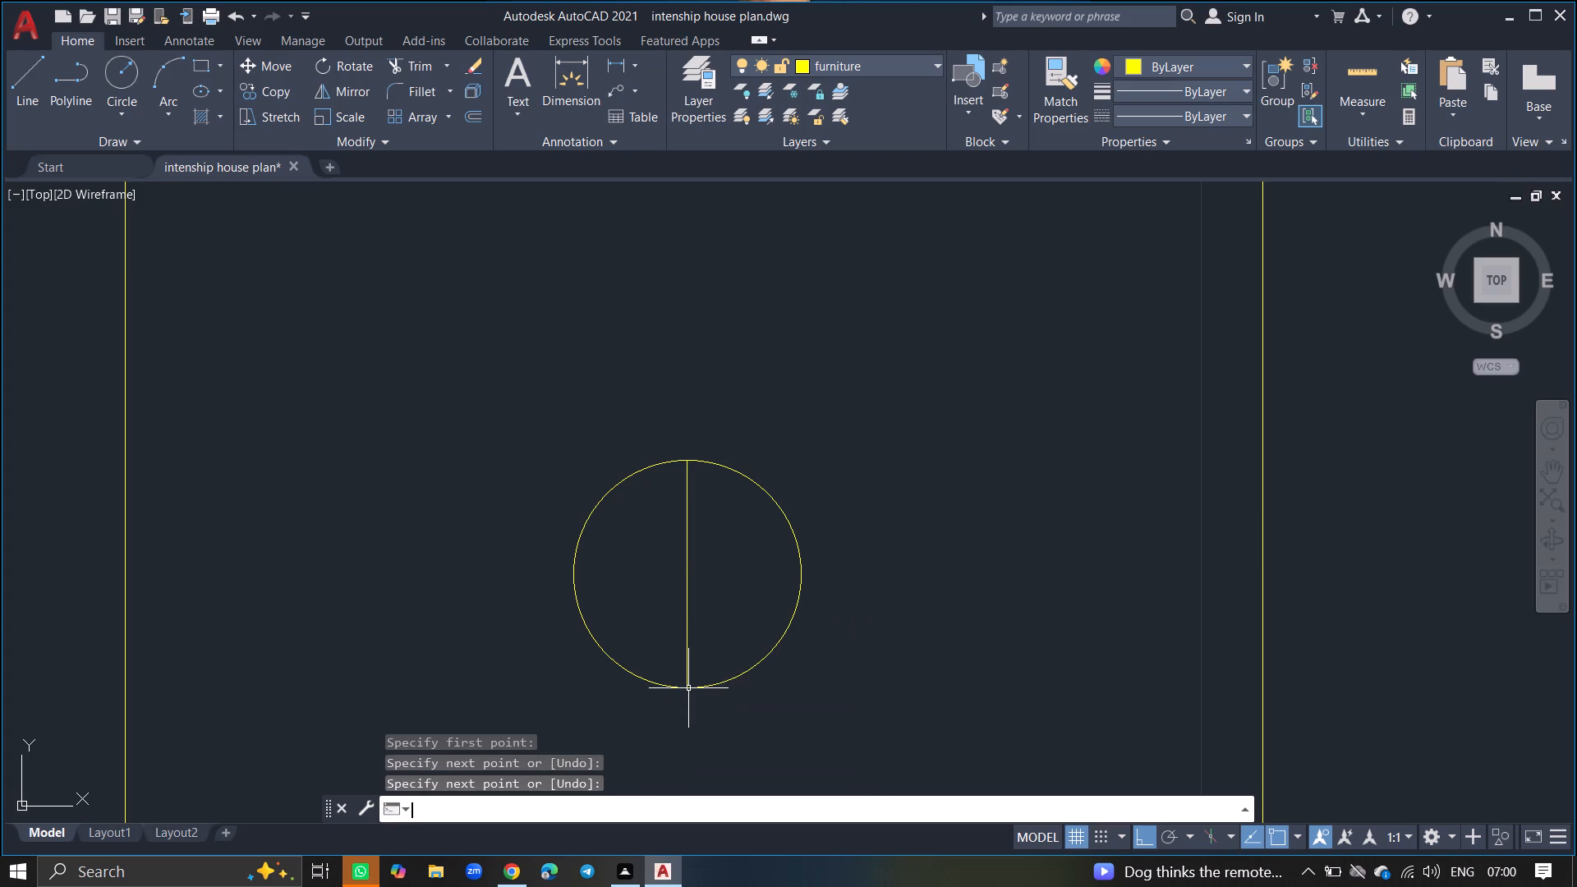
pyautogui.press('l')
pyautogui.press('Return')
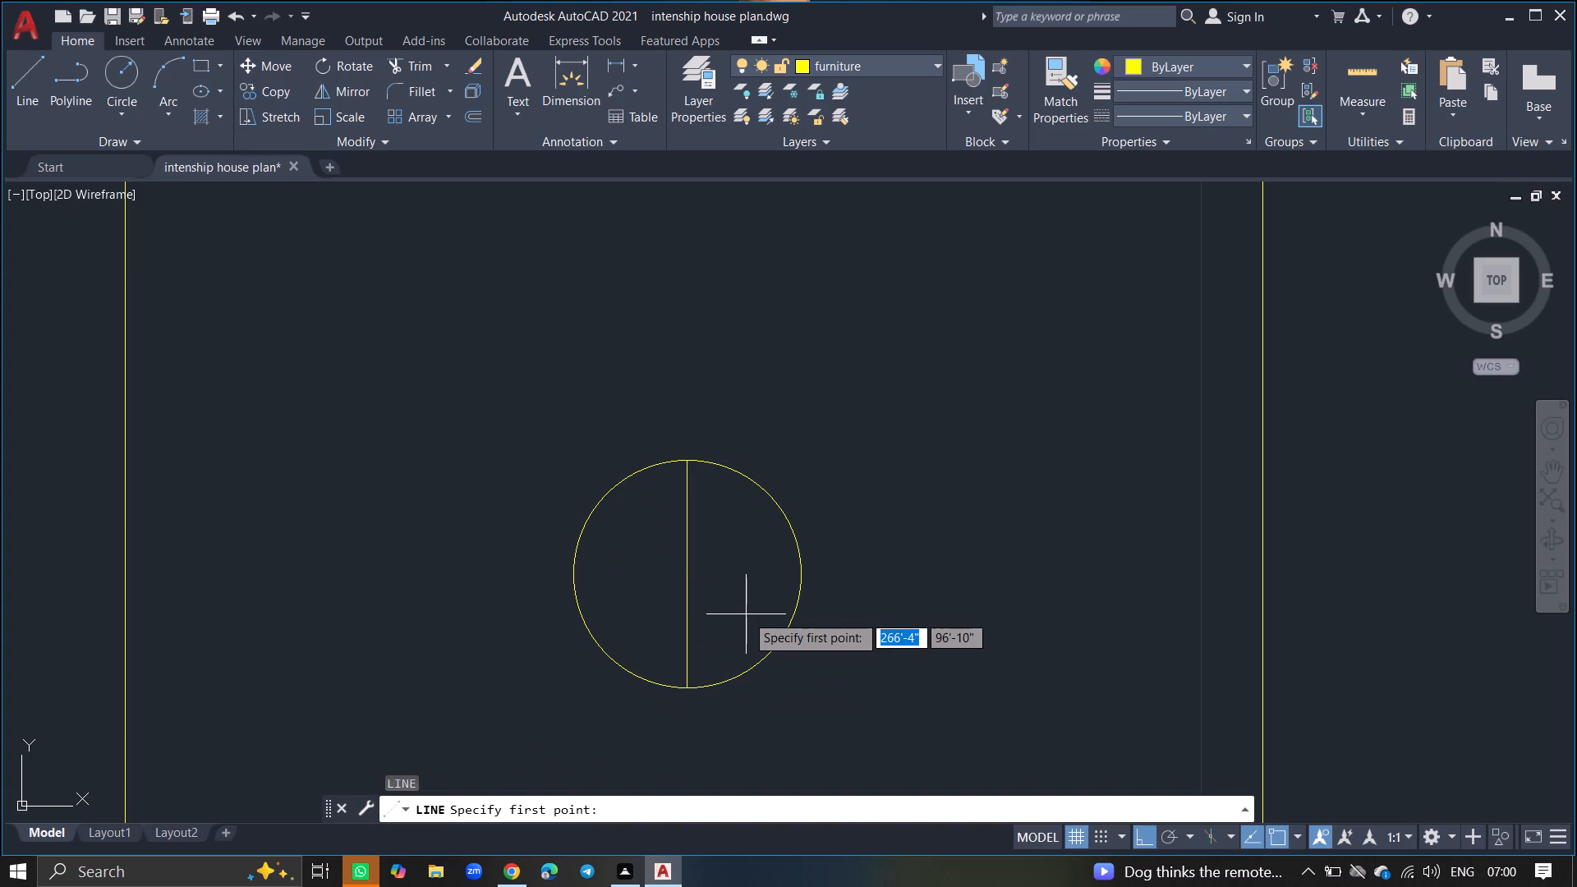
pyautogui.click(798, 575)
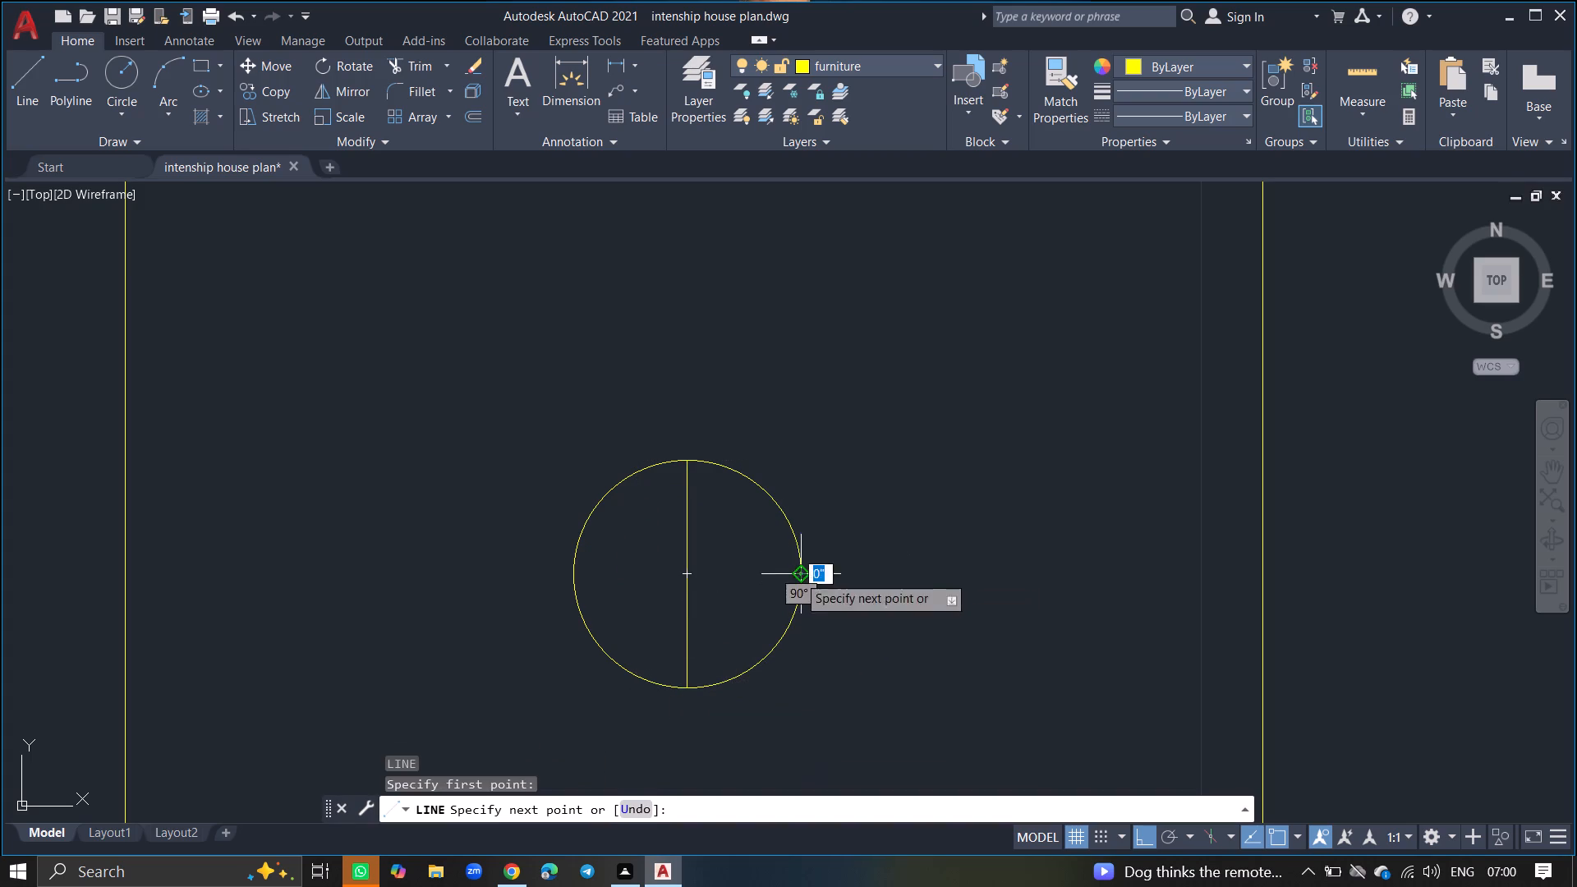
pyautogui.click(569, 574)
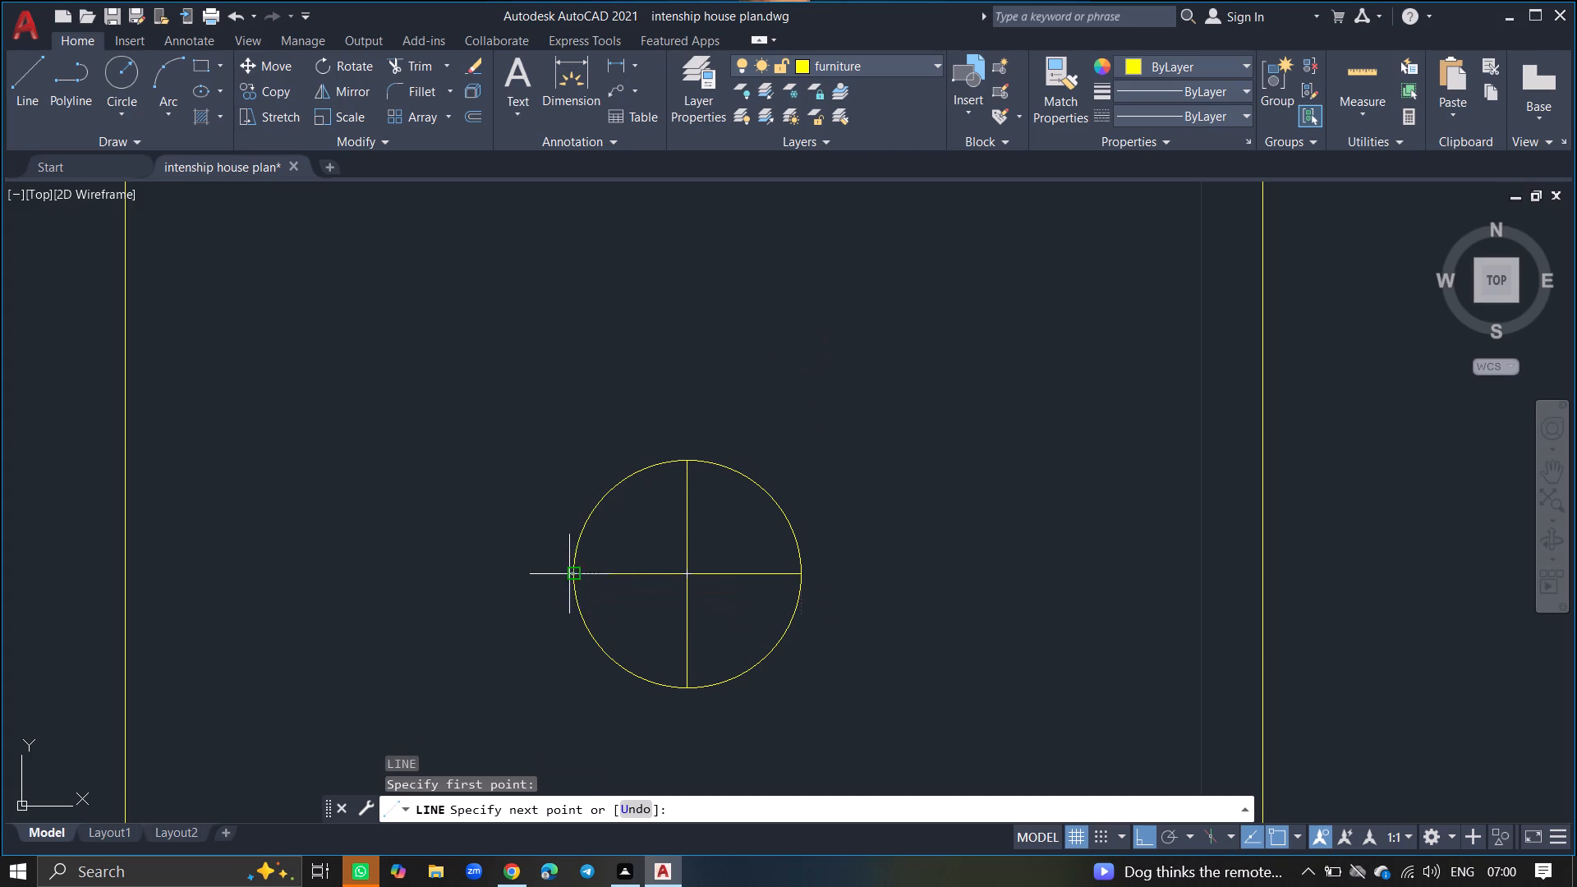
# Draw a vertical and a horizontal diameter line, each about 2" long, crossing the northern circle between its quadrants.
pyautogui.press('Return')
pyautogui.keyDown('ctrl'); pyautogui.scroll(-5, 569, 574); pyautogui.keyUp('ctrl')
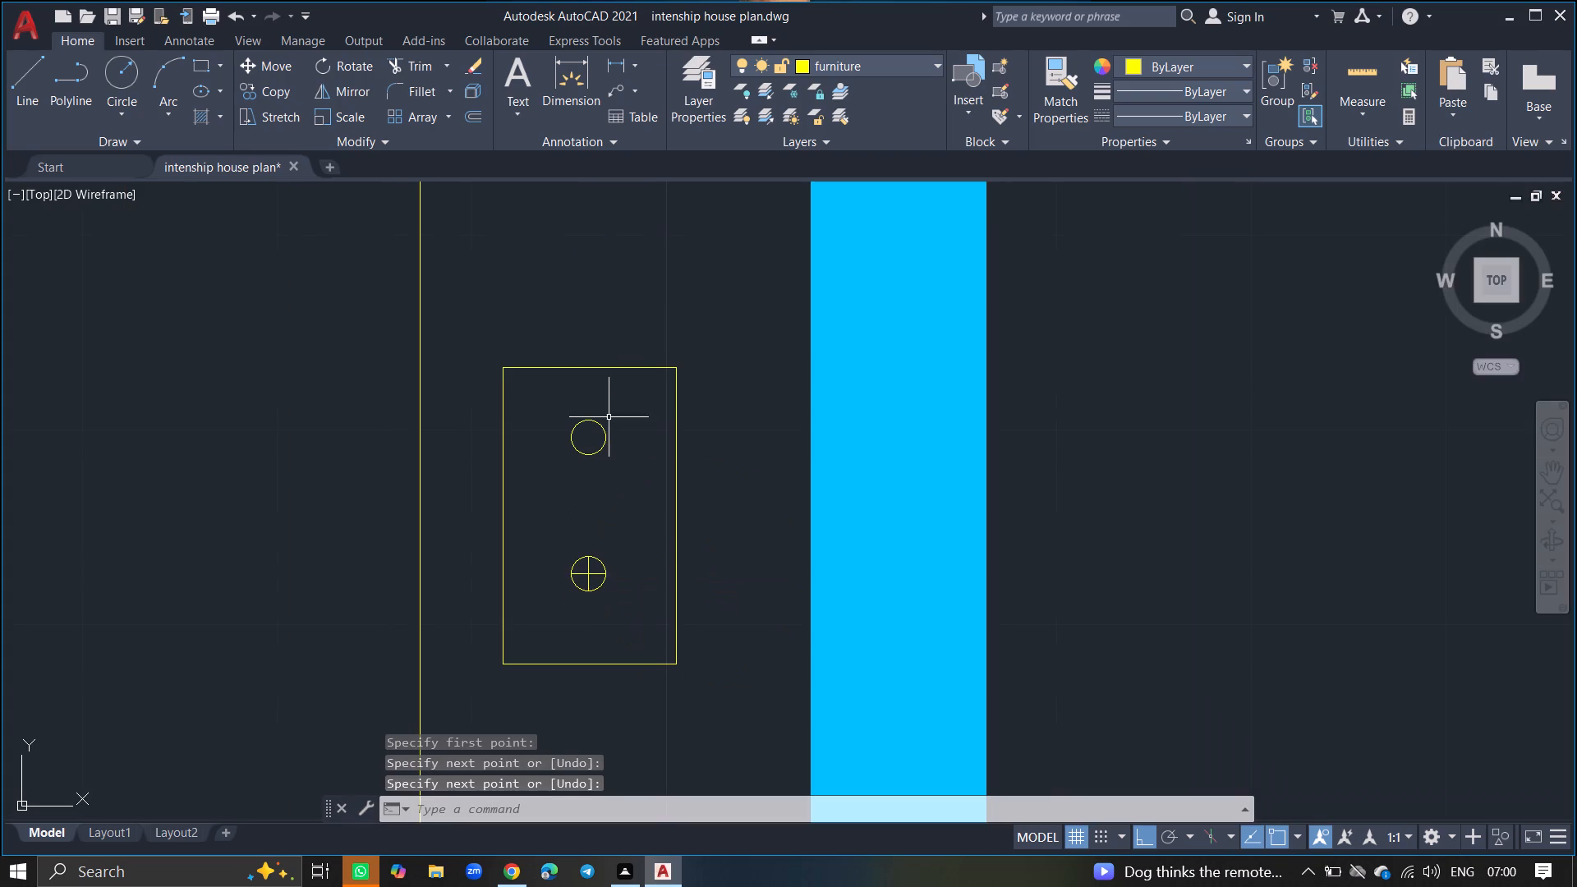
pyautogui.keyDown('ctrl'); pyautogui.scroll(6, 586, 421); pyautogui.keyUp('ctrl')
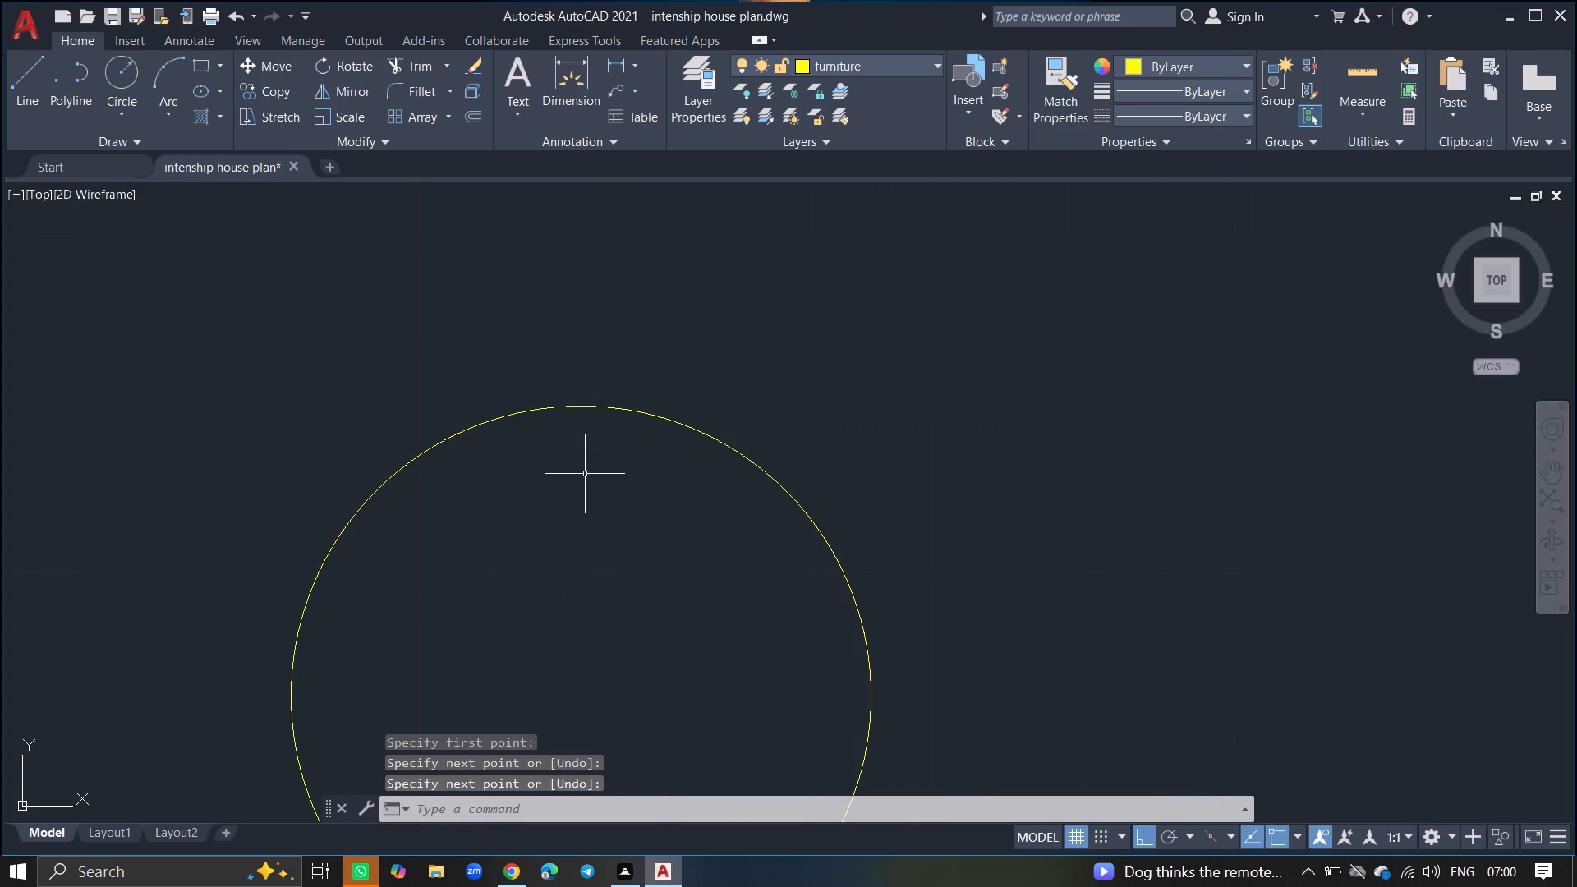
pyautogui.press('l')
pyautogui.press('Return')
pyautogui.keyDown('ctrl'); pyautogui.scroll(-5, 585, 474); pyautogui.keyUp('ctrl')
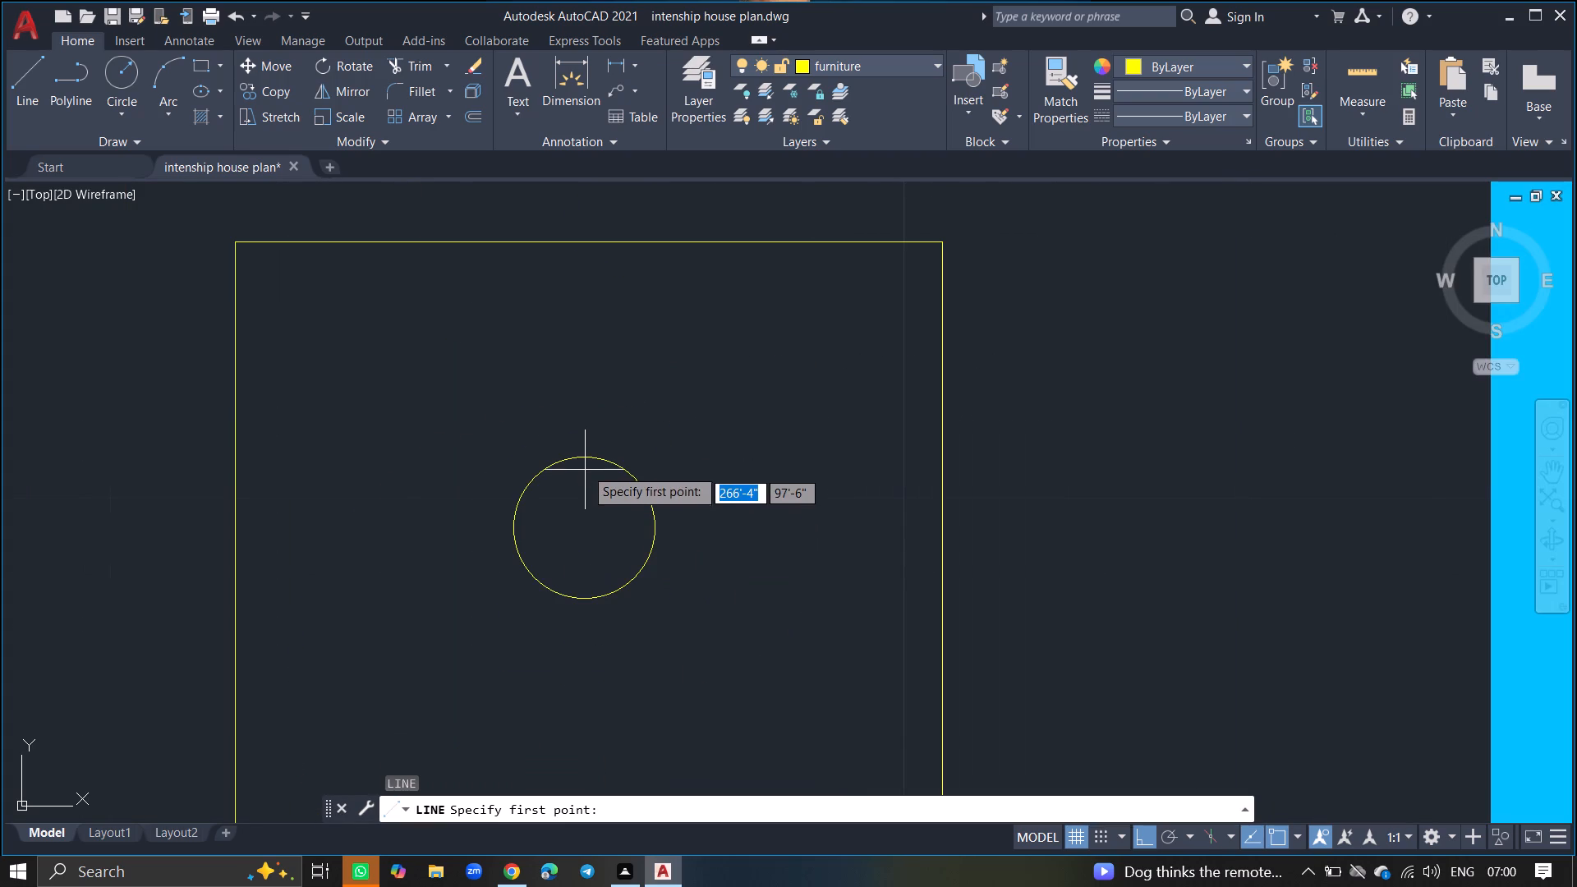
pyautogui.moveTo(584, 457); pyautogui.dragTo(584, 581)
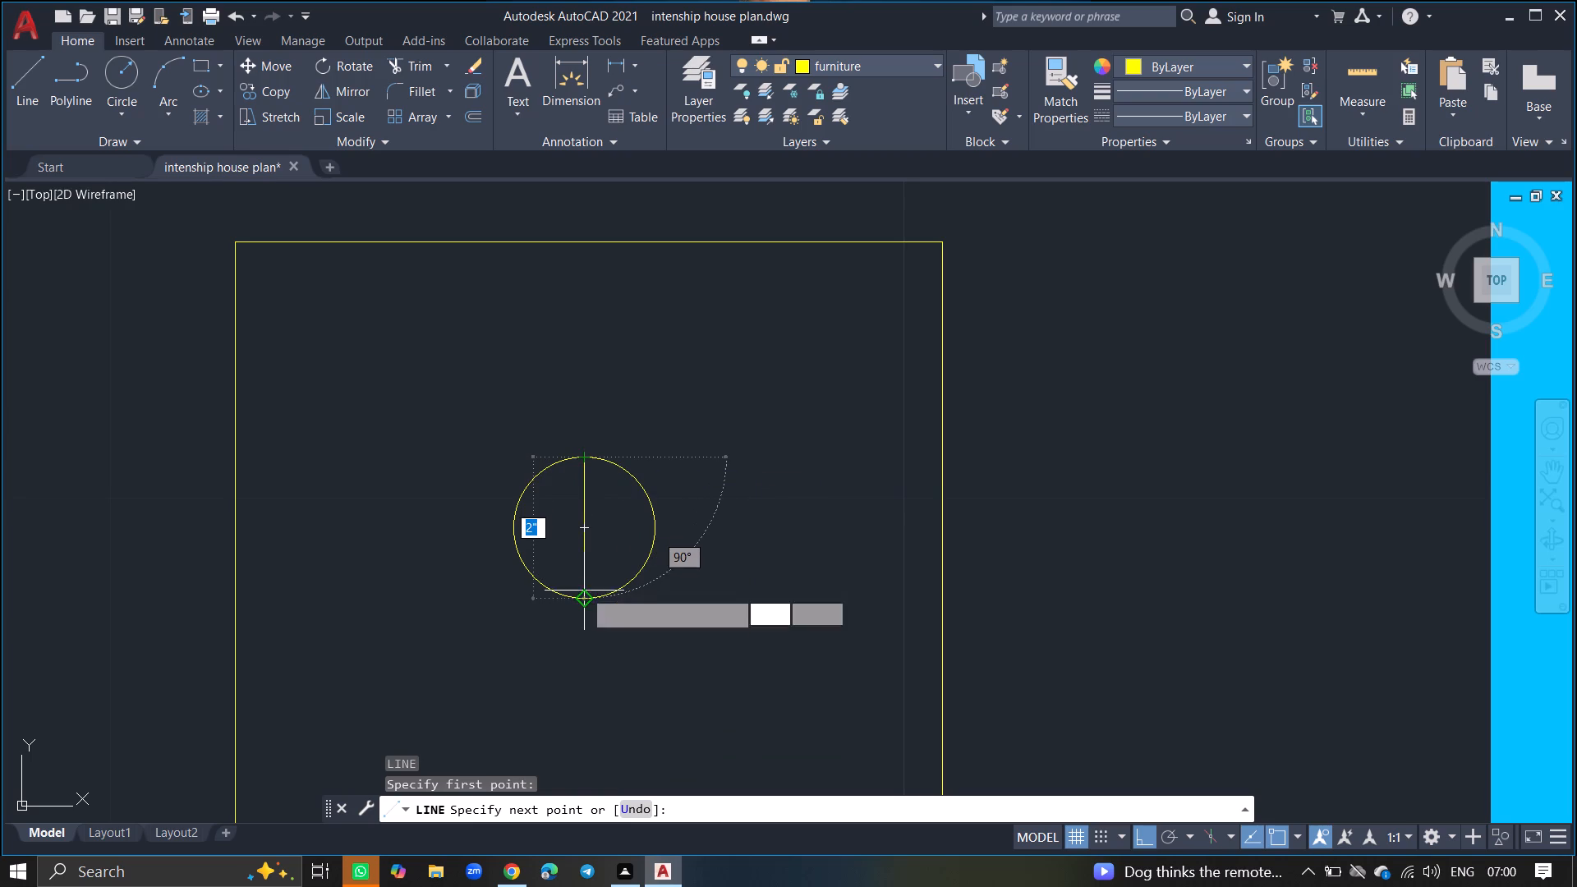
pyautogui.click(584, 600)
pyautogui.press('Return')
pyautogui.press('l')
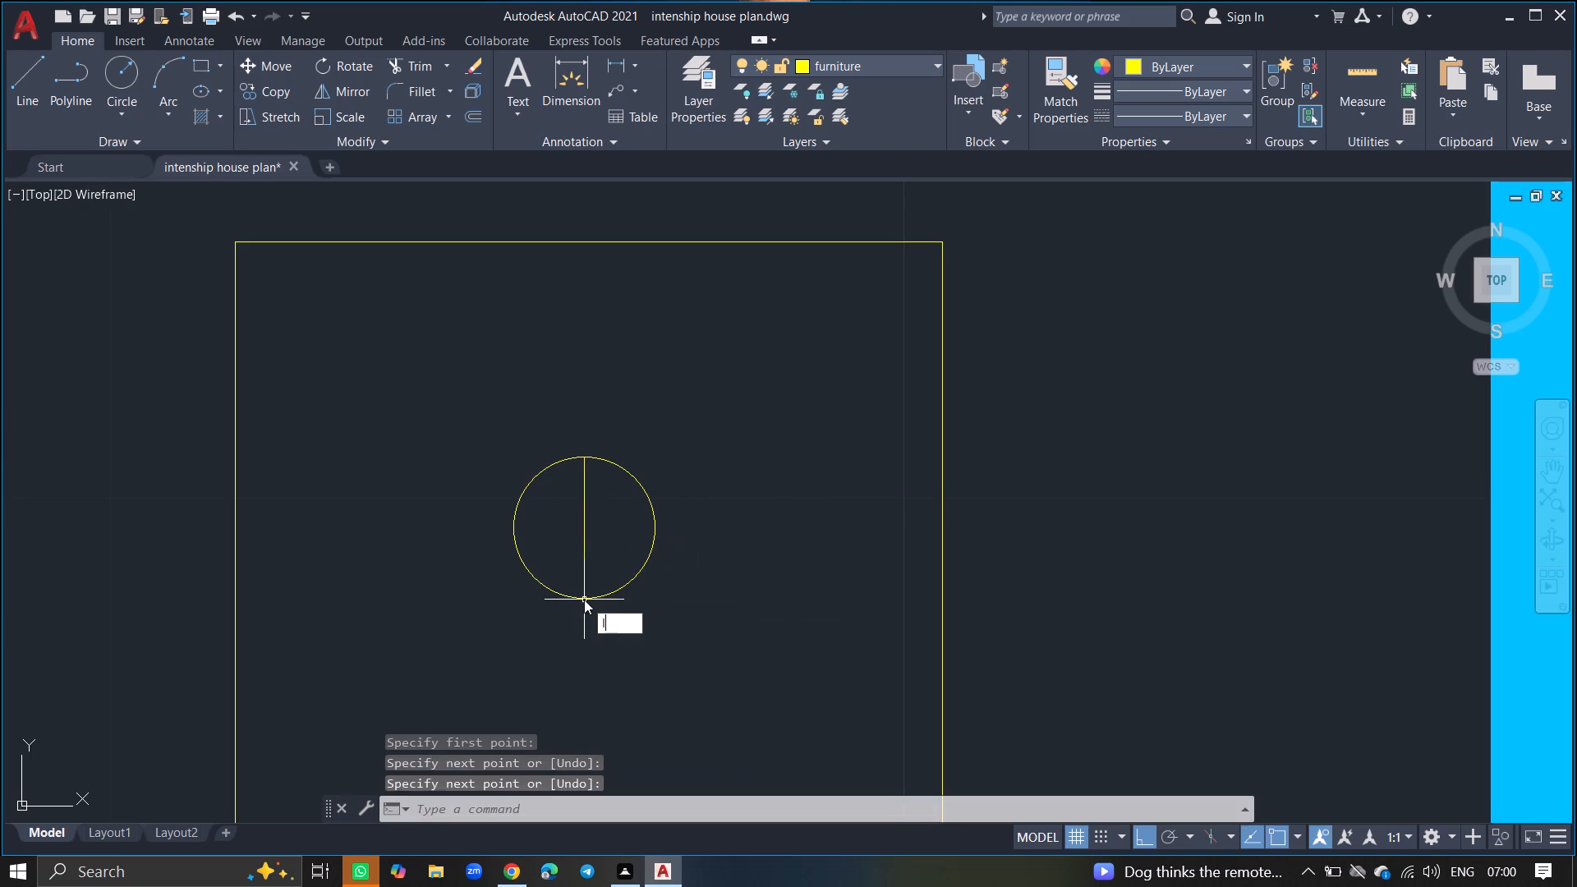
pyautogui.press('Return')
pyautogui.keyDown('ctrl'); pyautogui.scroll(3, 584, 600); pyautogui.keyUp('ctrl')
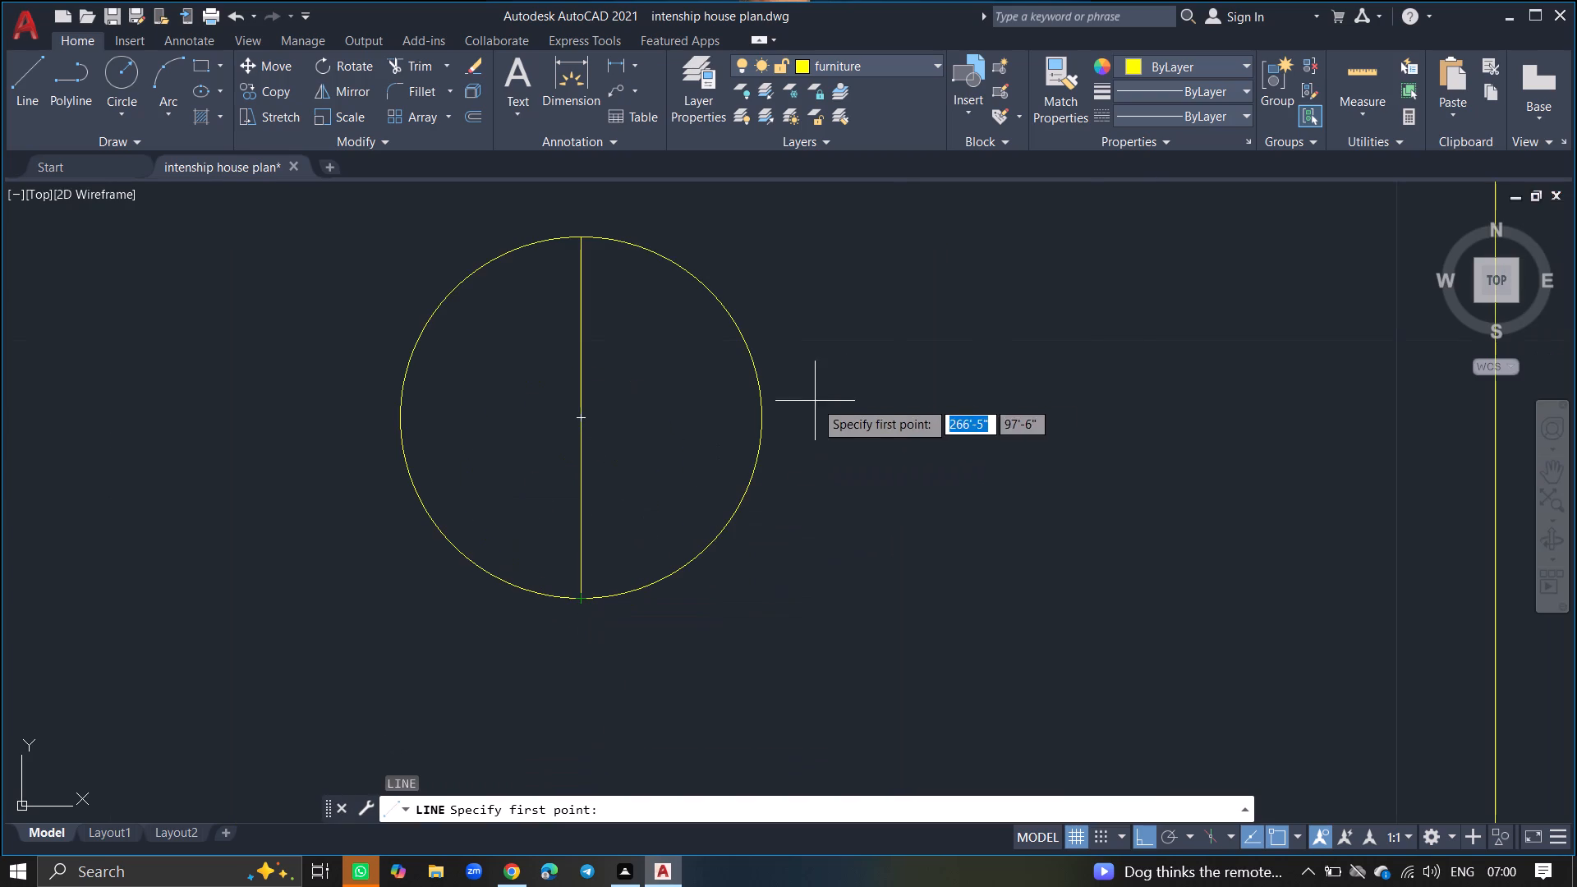
pyautogui.moveTo(765, 421); pyautogui.dragTo(565, 422)
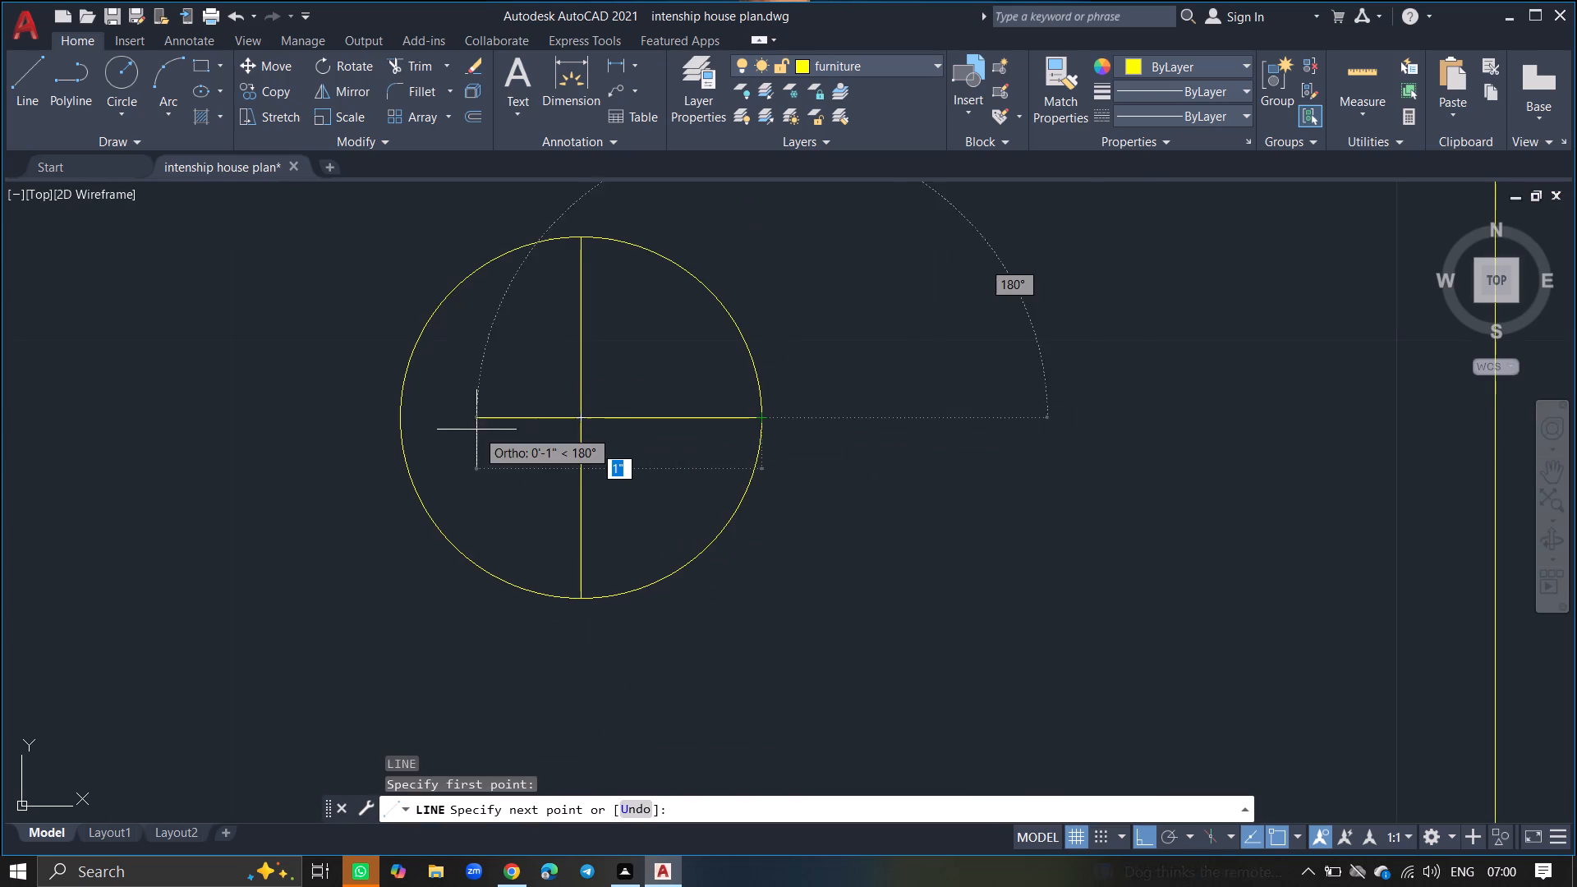
pyautogui.click(398, 422)
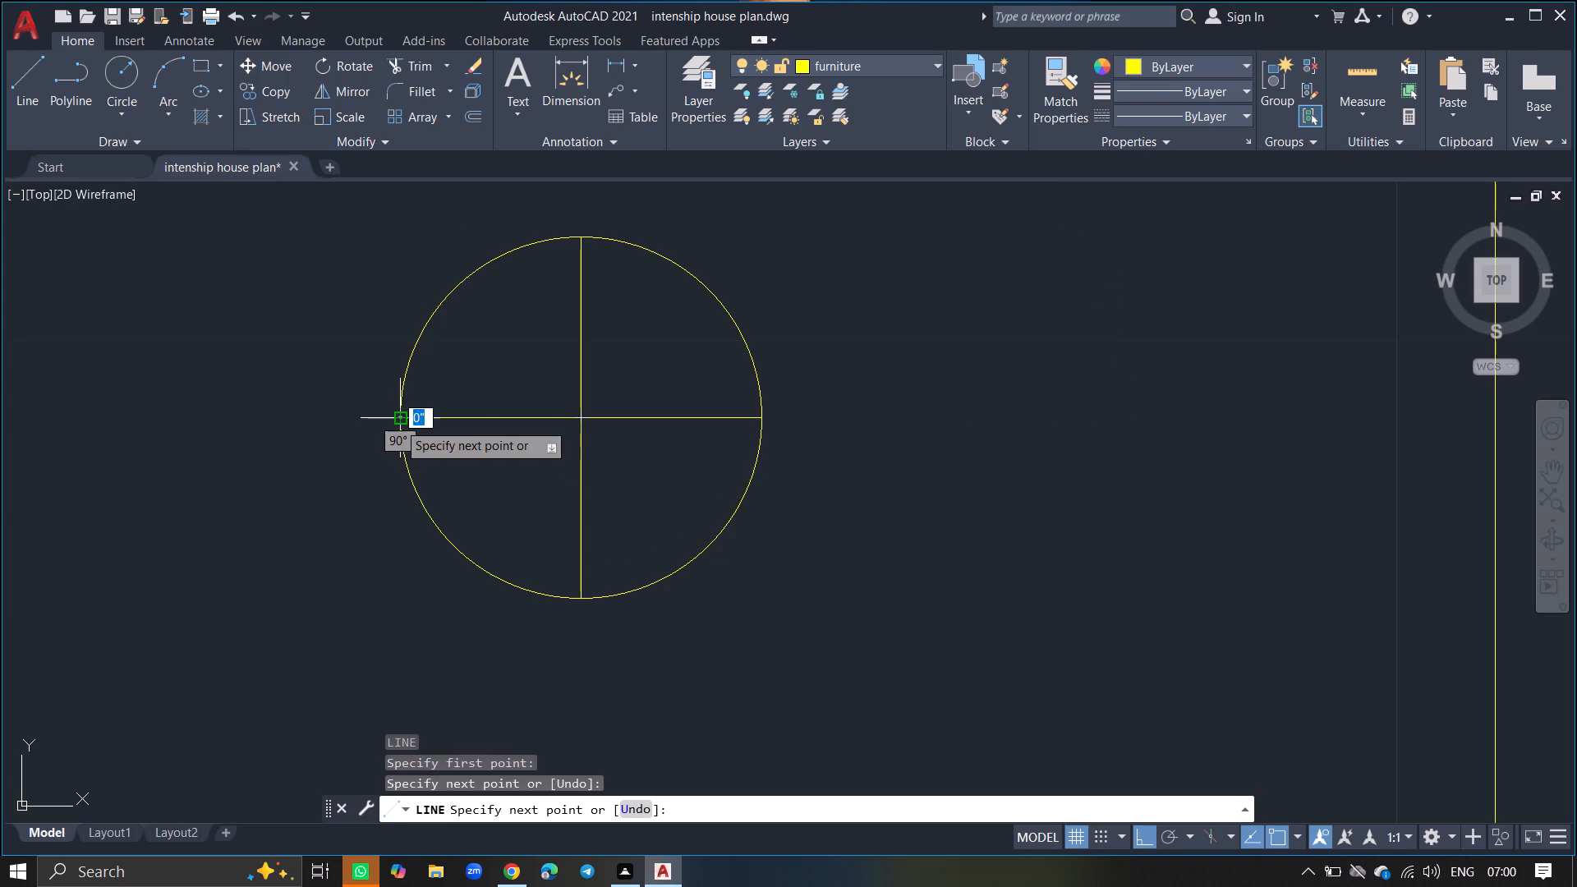
pyautogui.press('Return')
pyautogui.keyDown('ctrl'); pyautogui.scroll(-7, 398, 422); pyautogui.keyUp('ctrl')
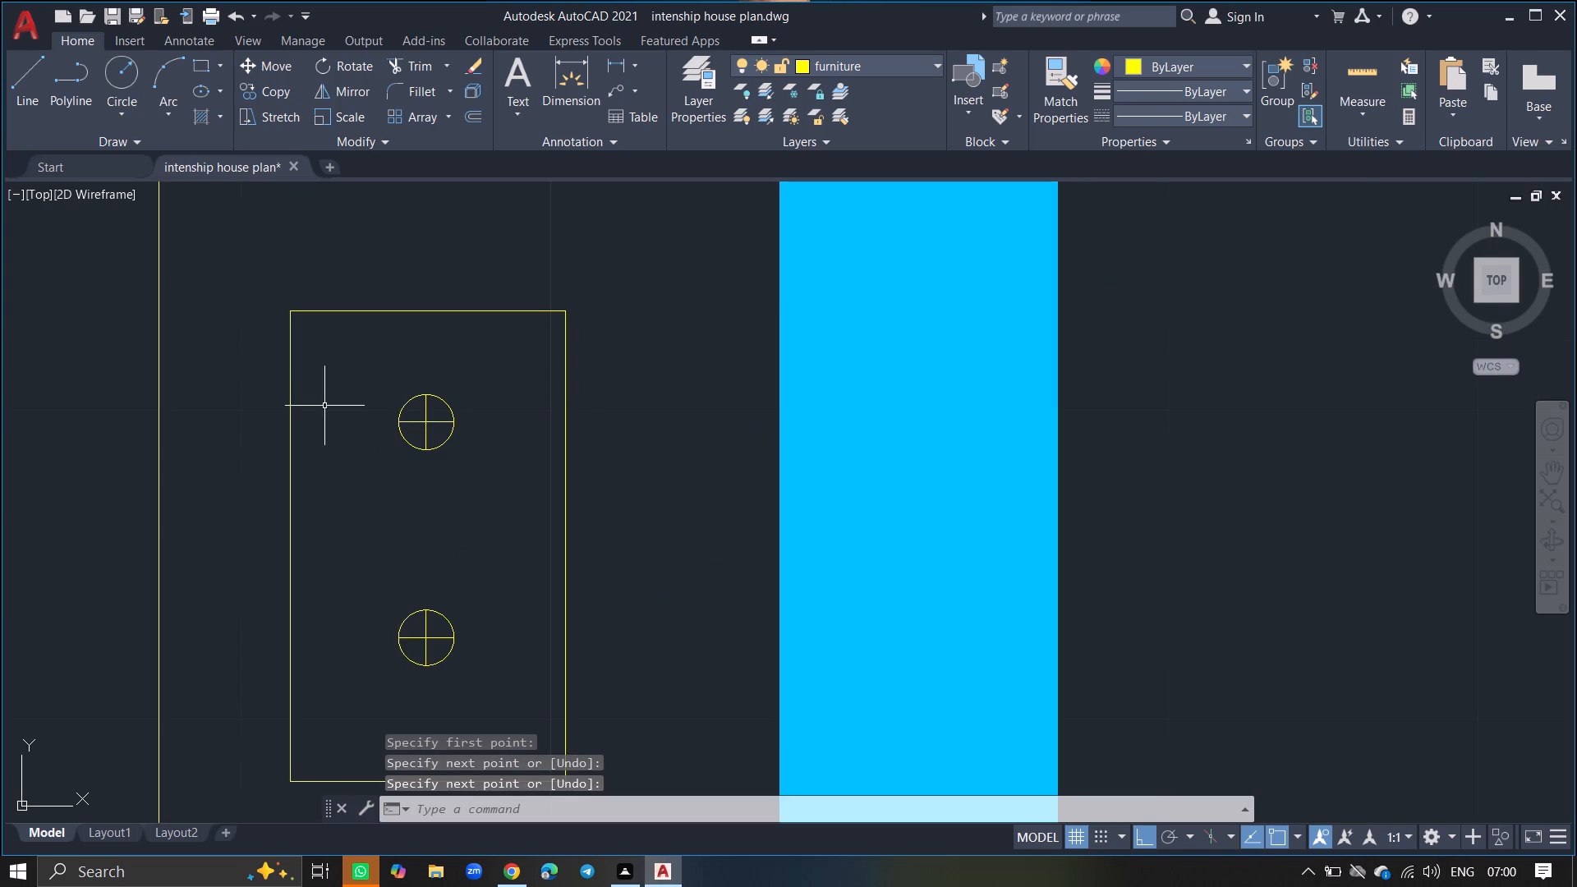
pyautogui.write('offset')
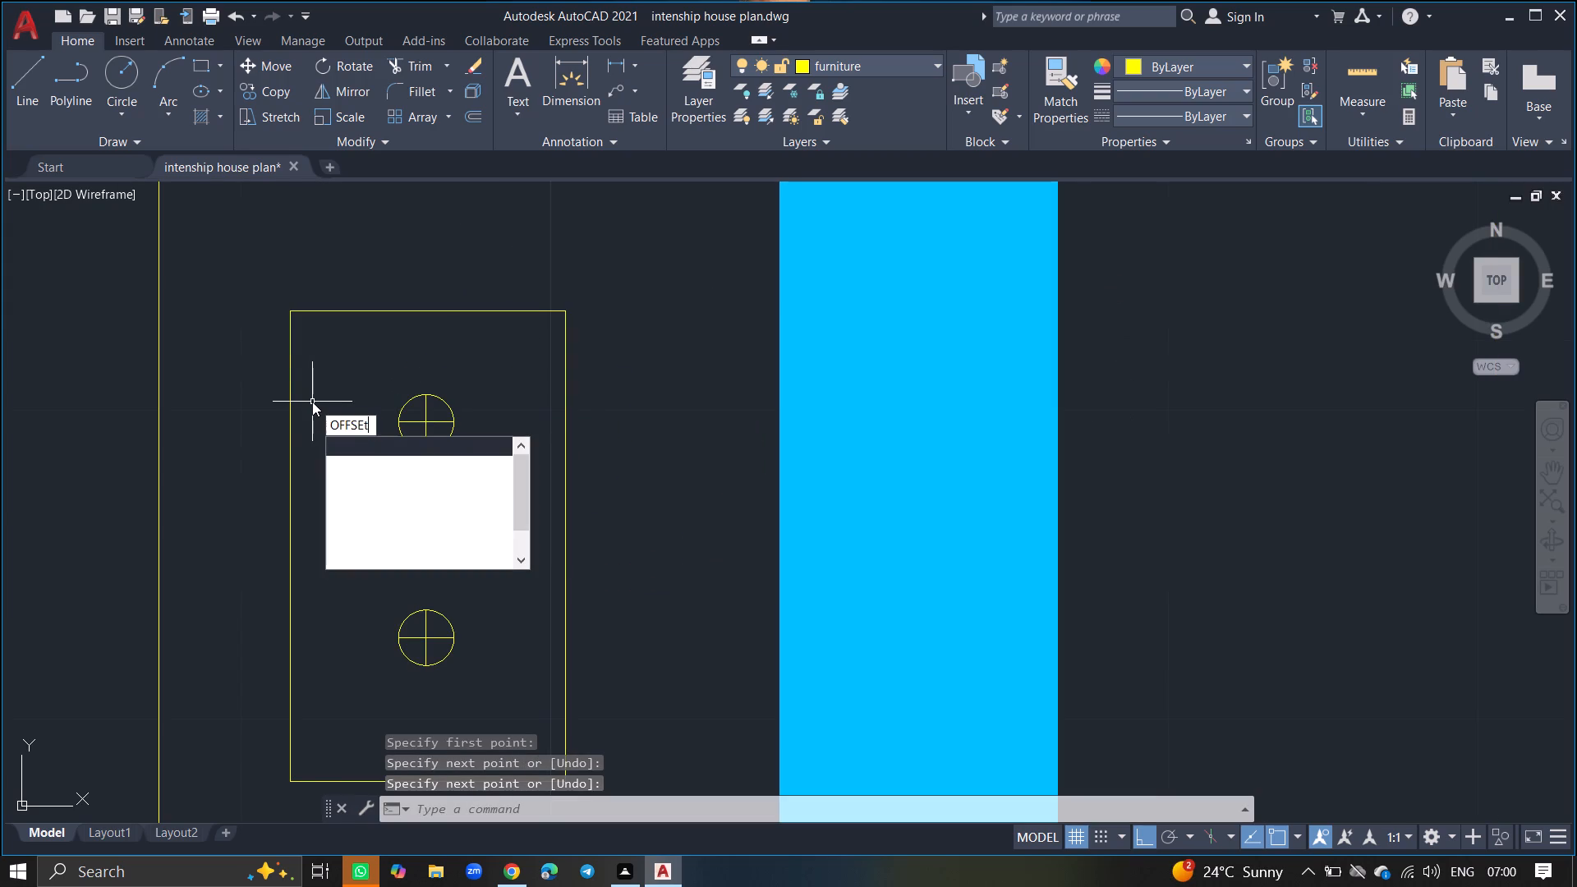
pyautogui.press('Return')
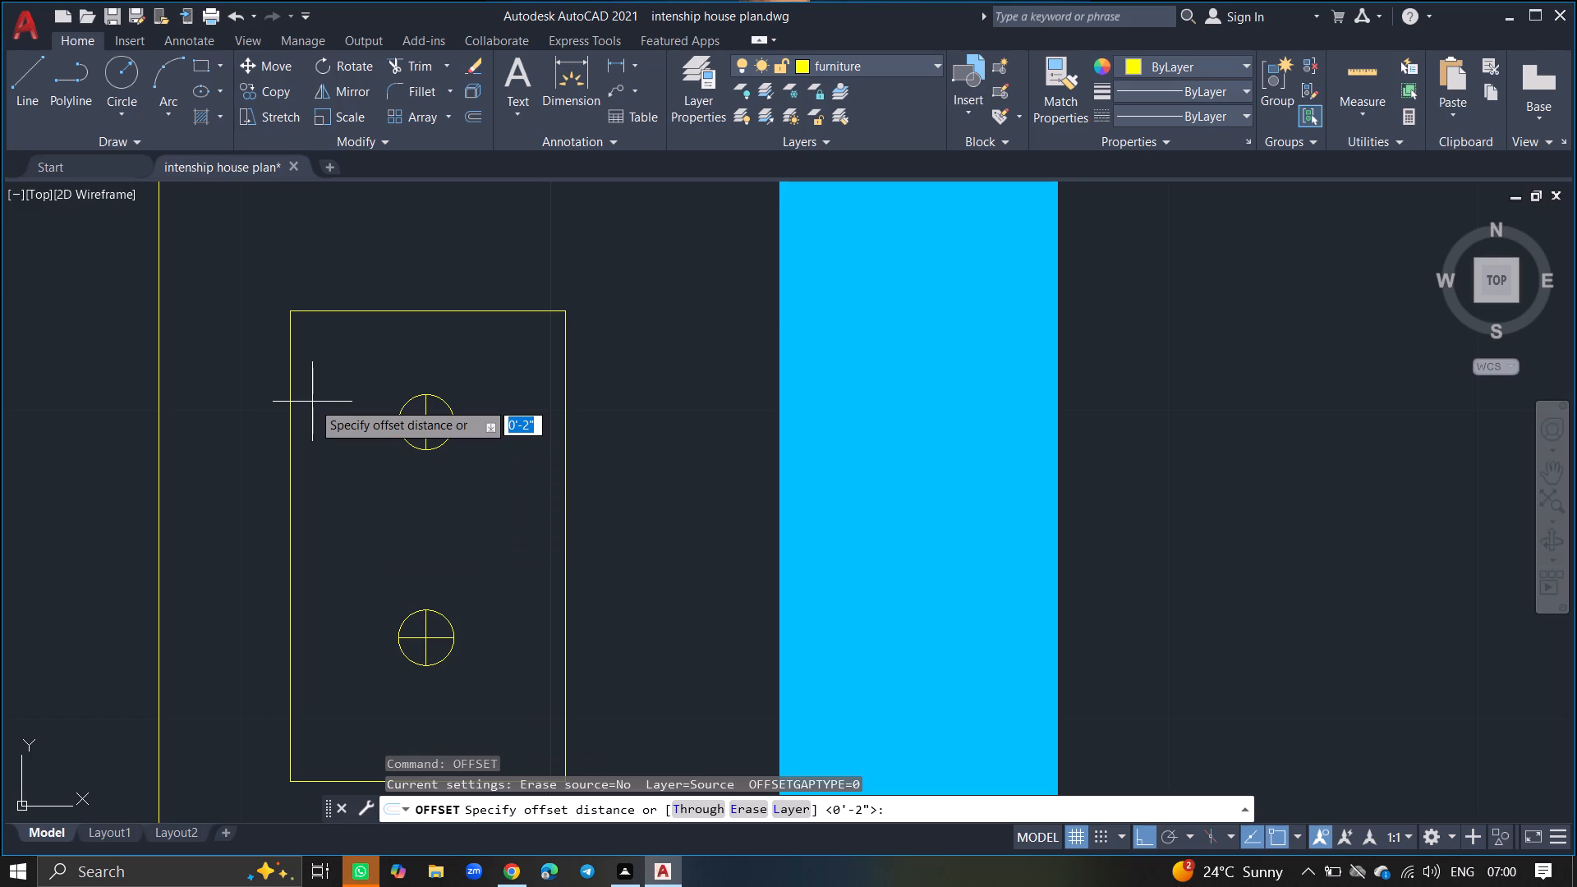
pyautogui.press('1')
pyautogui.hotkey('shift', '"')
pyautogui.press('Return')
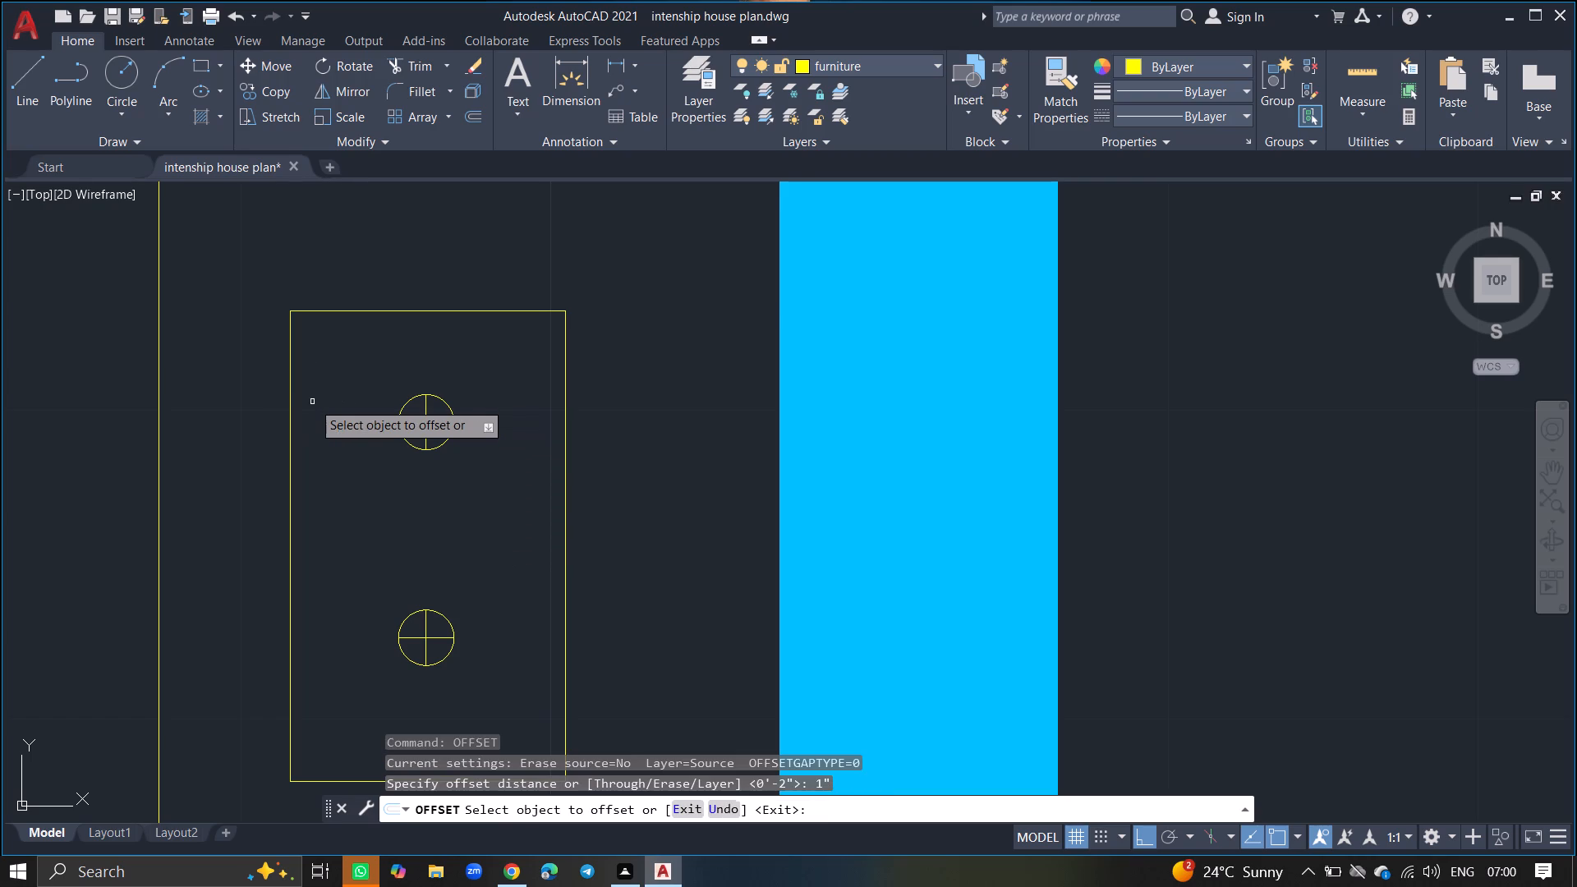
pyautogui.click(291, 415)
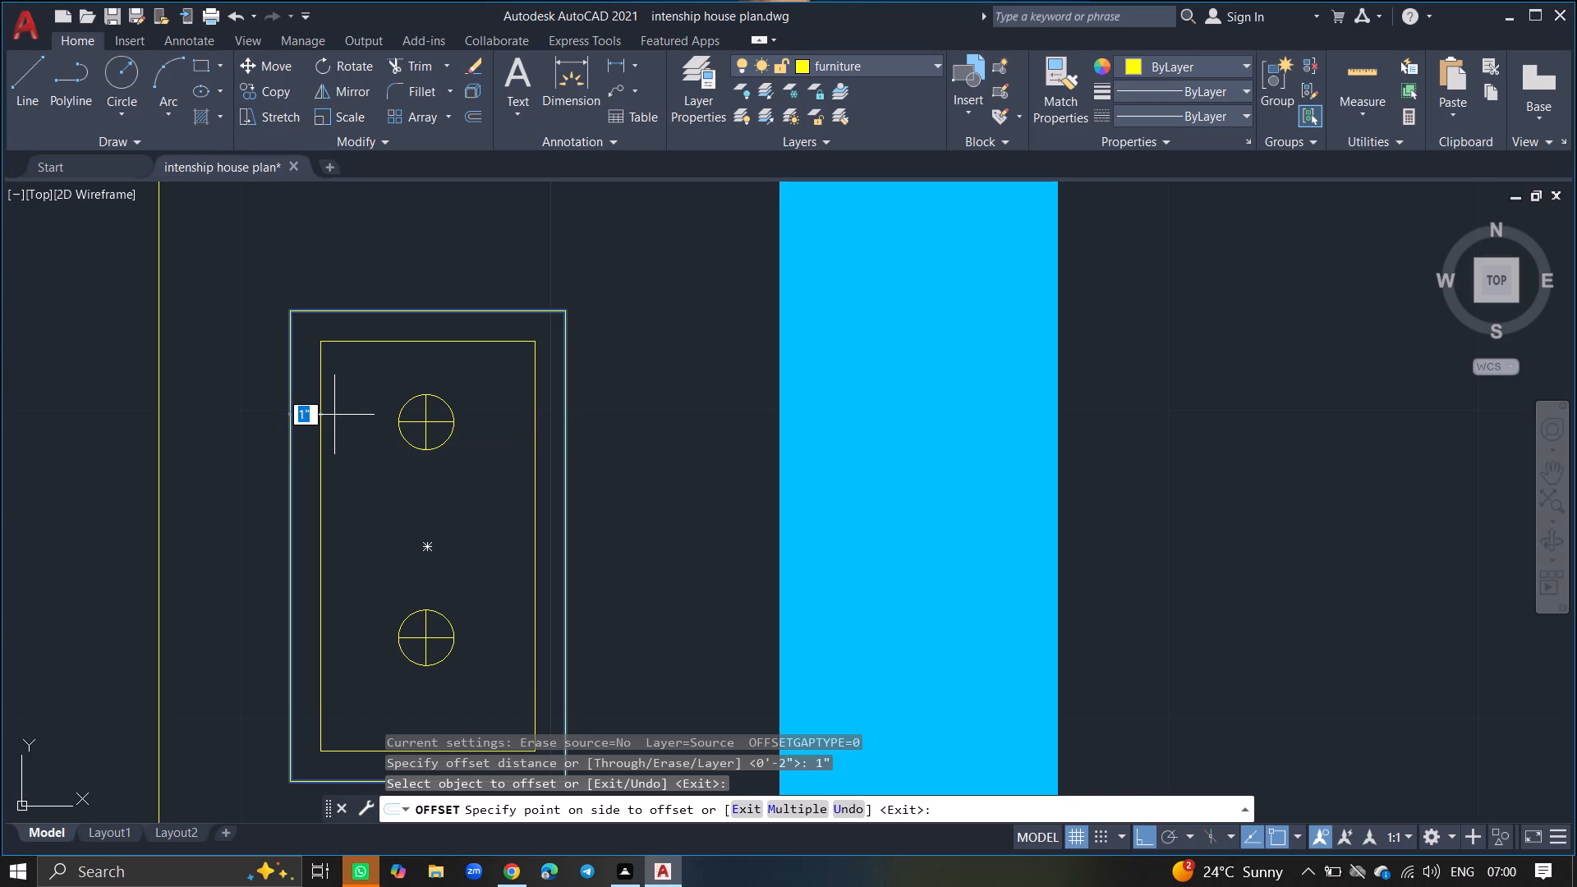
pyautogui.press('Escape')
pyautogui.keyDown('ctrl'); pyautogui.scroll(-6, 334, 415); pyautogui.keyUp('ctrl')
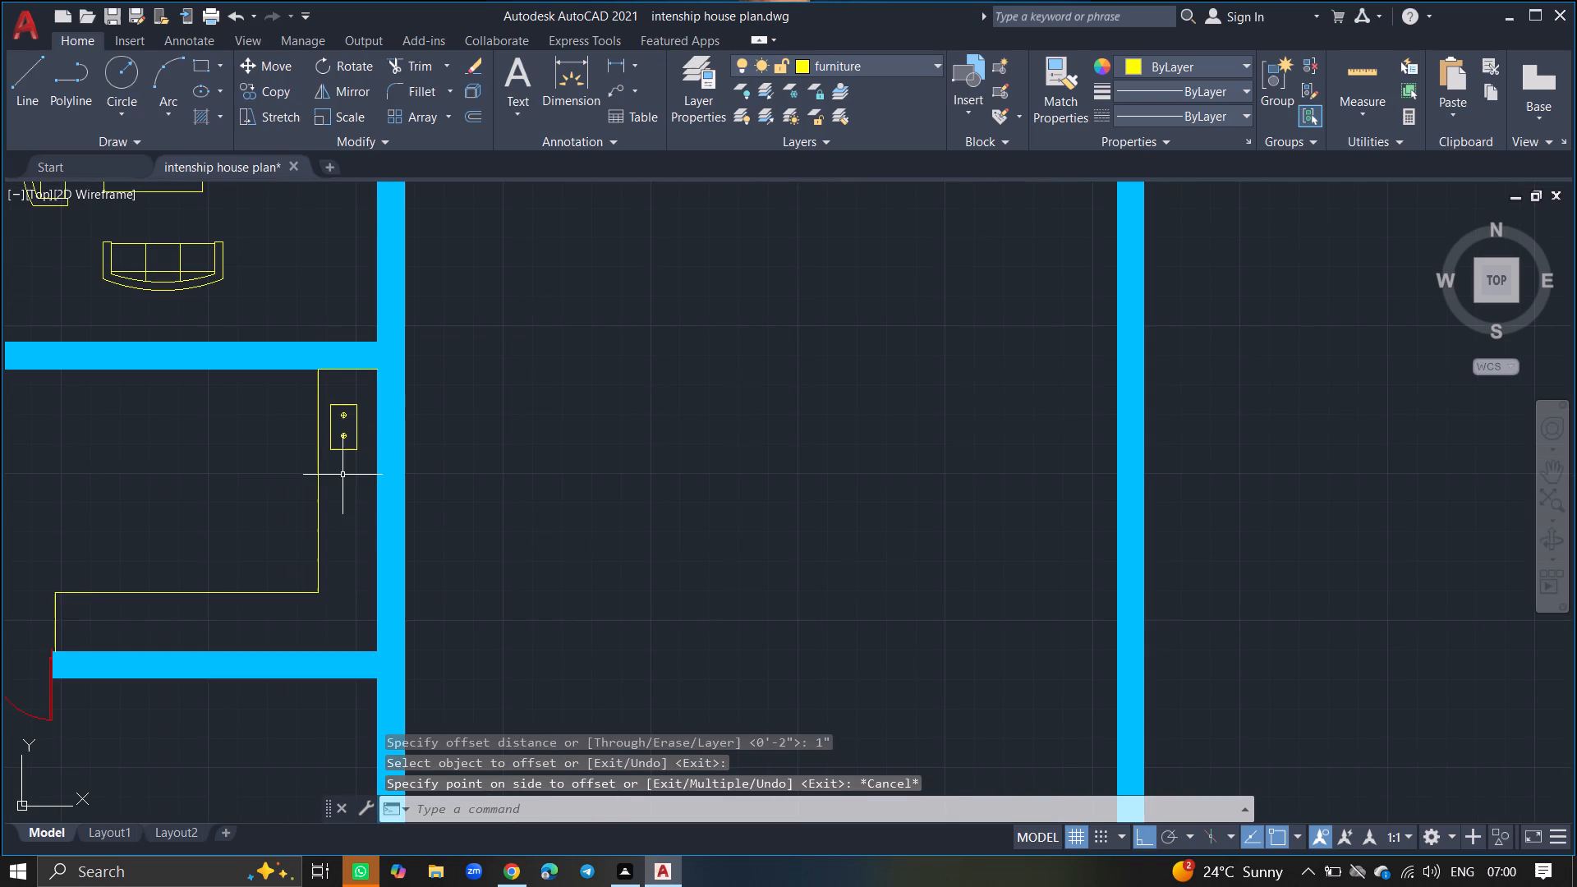
# Offset the cooktop rectangle outward by 1" to form a border around it.
pyautogui.keyDown('ctrl'); pyautogui.scroll(4, 338, 427); pyautogui.keyUp('ctrl')
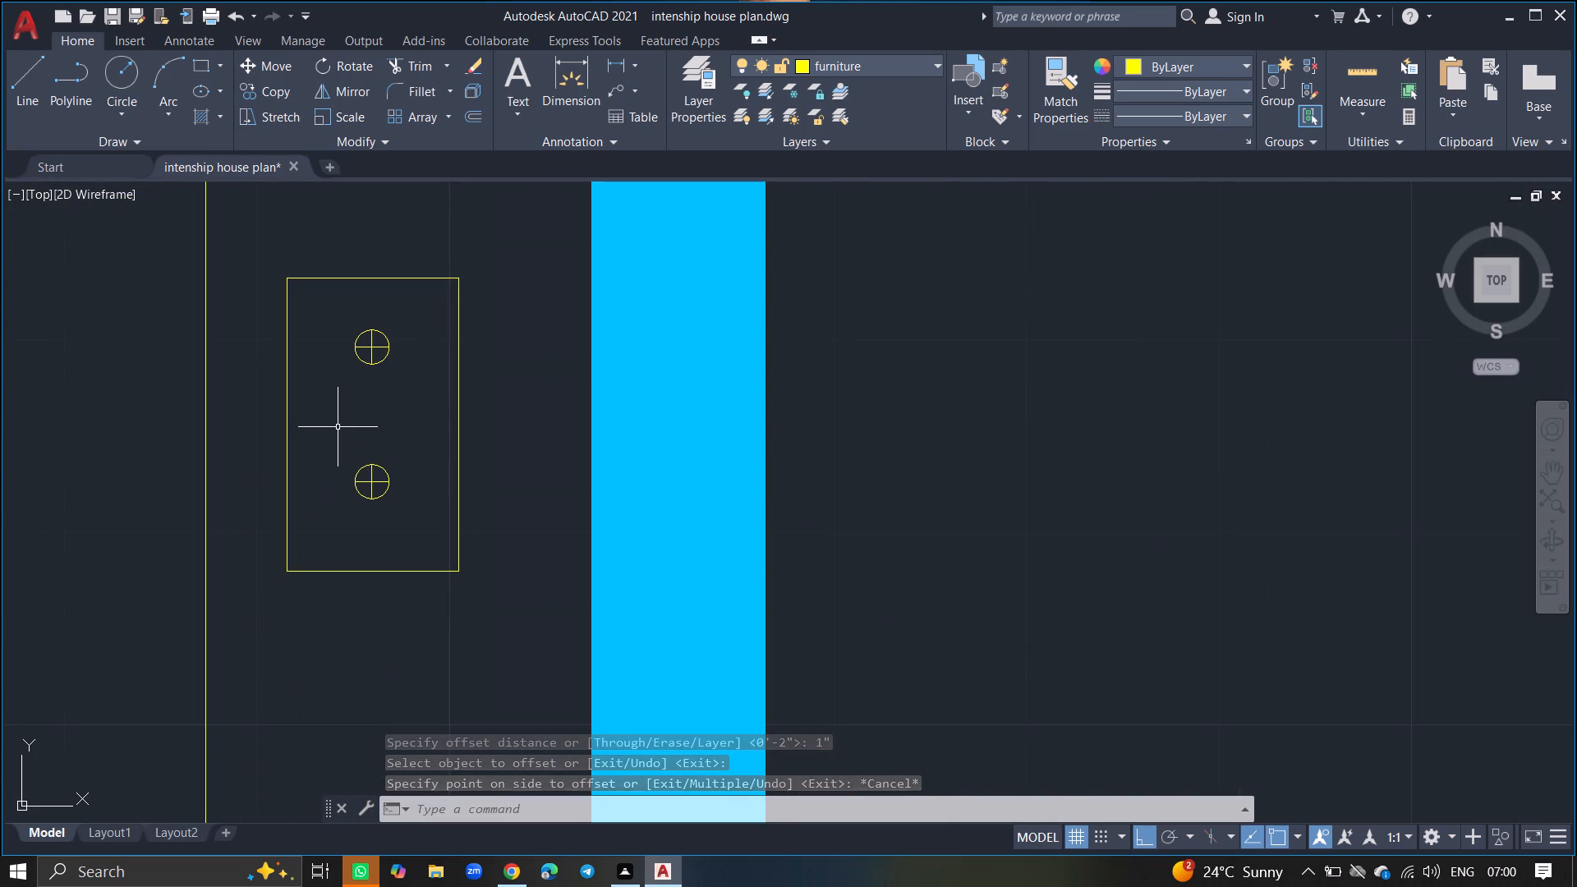
pyautogui.write('offset')
pyautogui.press('Return')
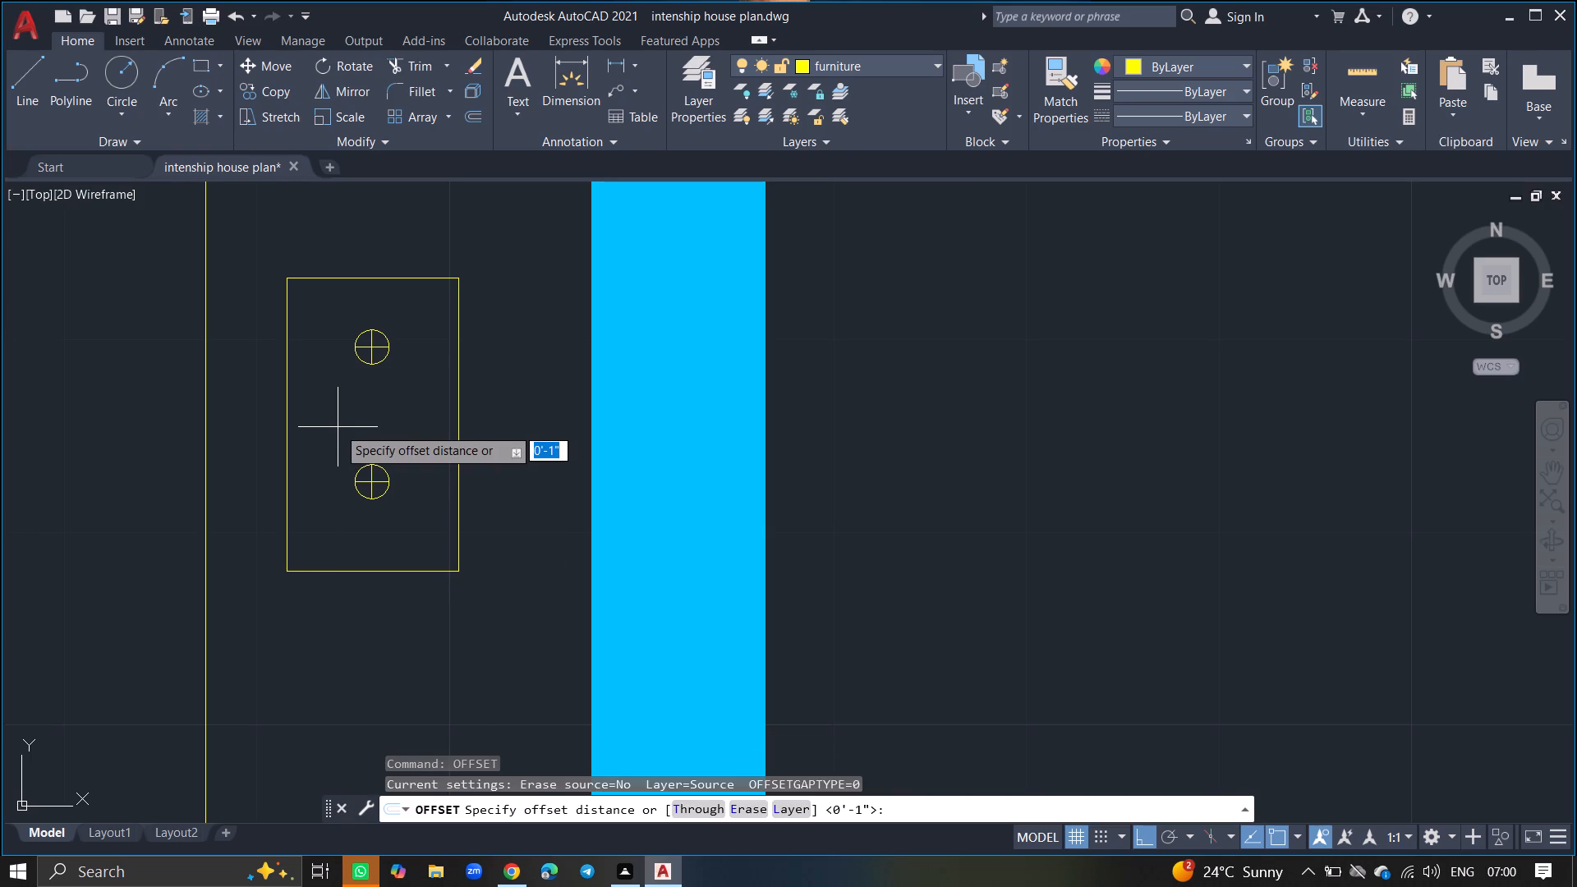
pyautogui.press('Return')
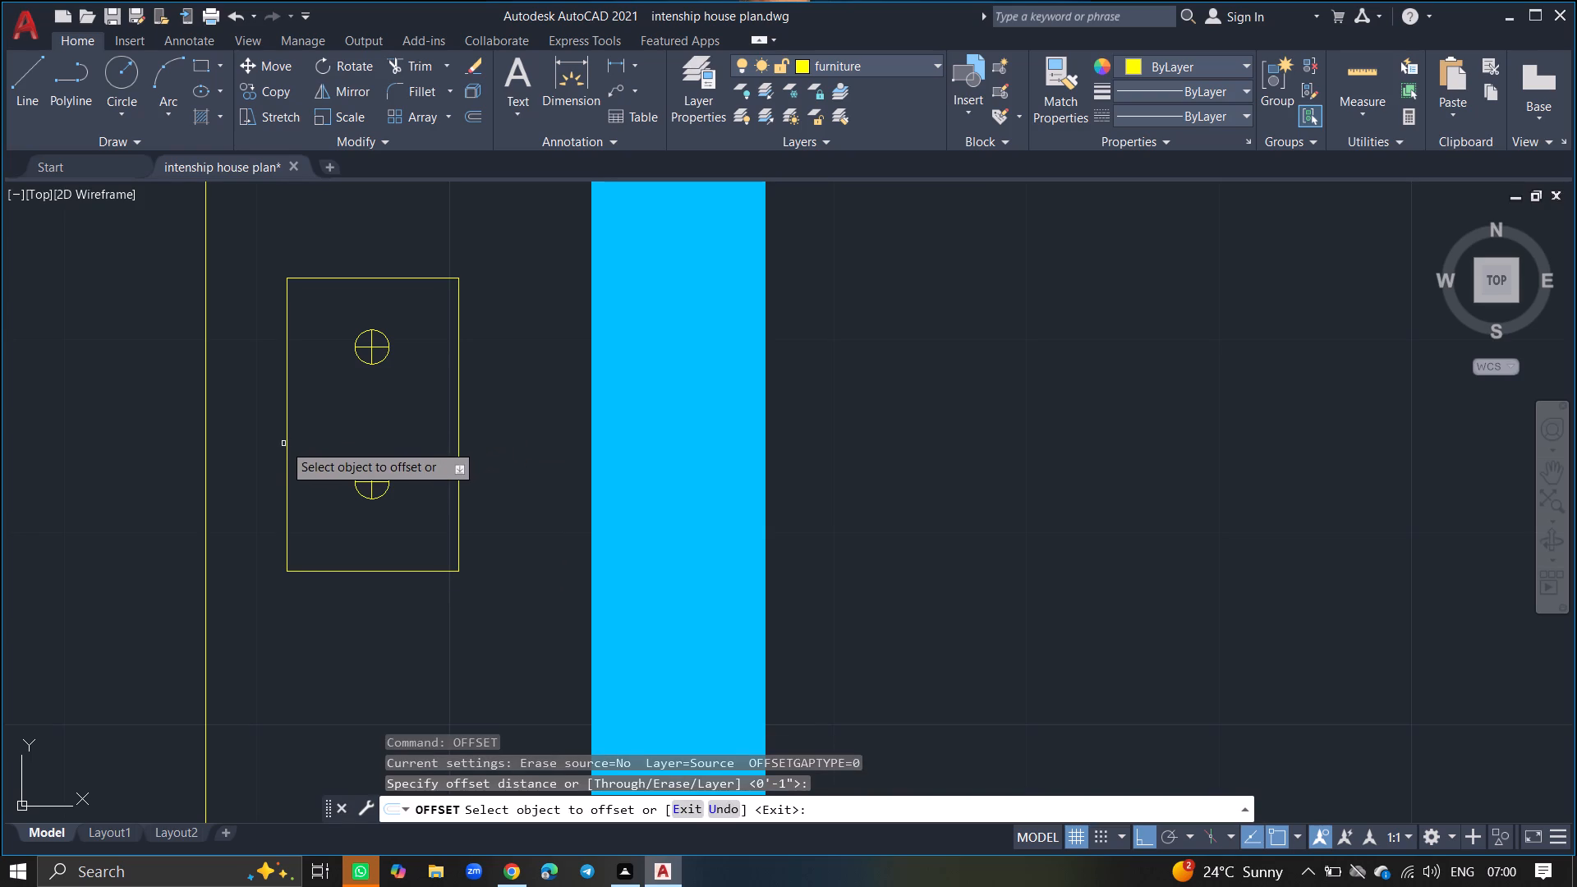
pyautogui.moveTo(287, 443); pyautogui.dragTo(276, 443)
pyautogui.click(276, 443)
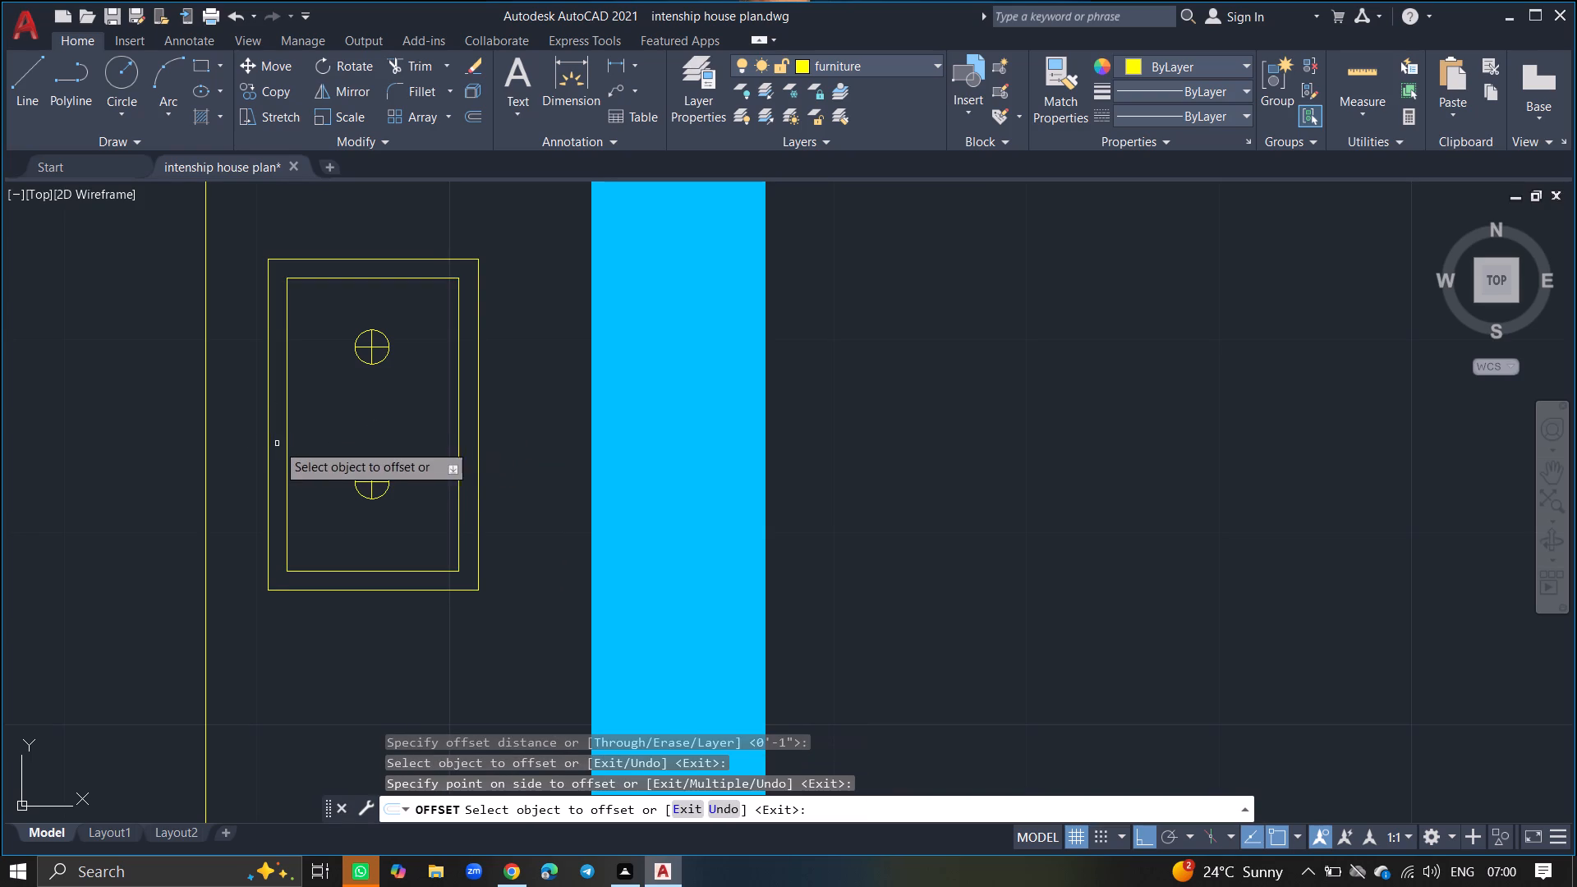
pyautogui.keyDown('ctrl'); pyautogui.scroll(-2, 315, 476); pyautogui.keyUp('ctrl')
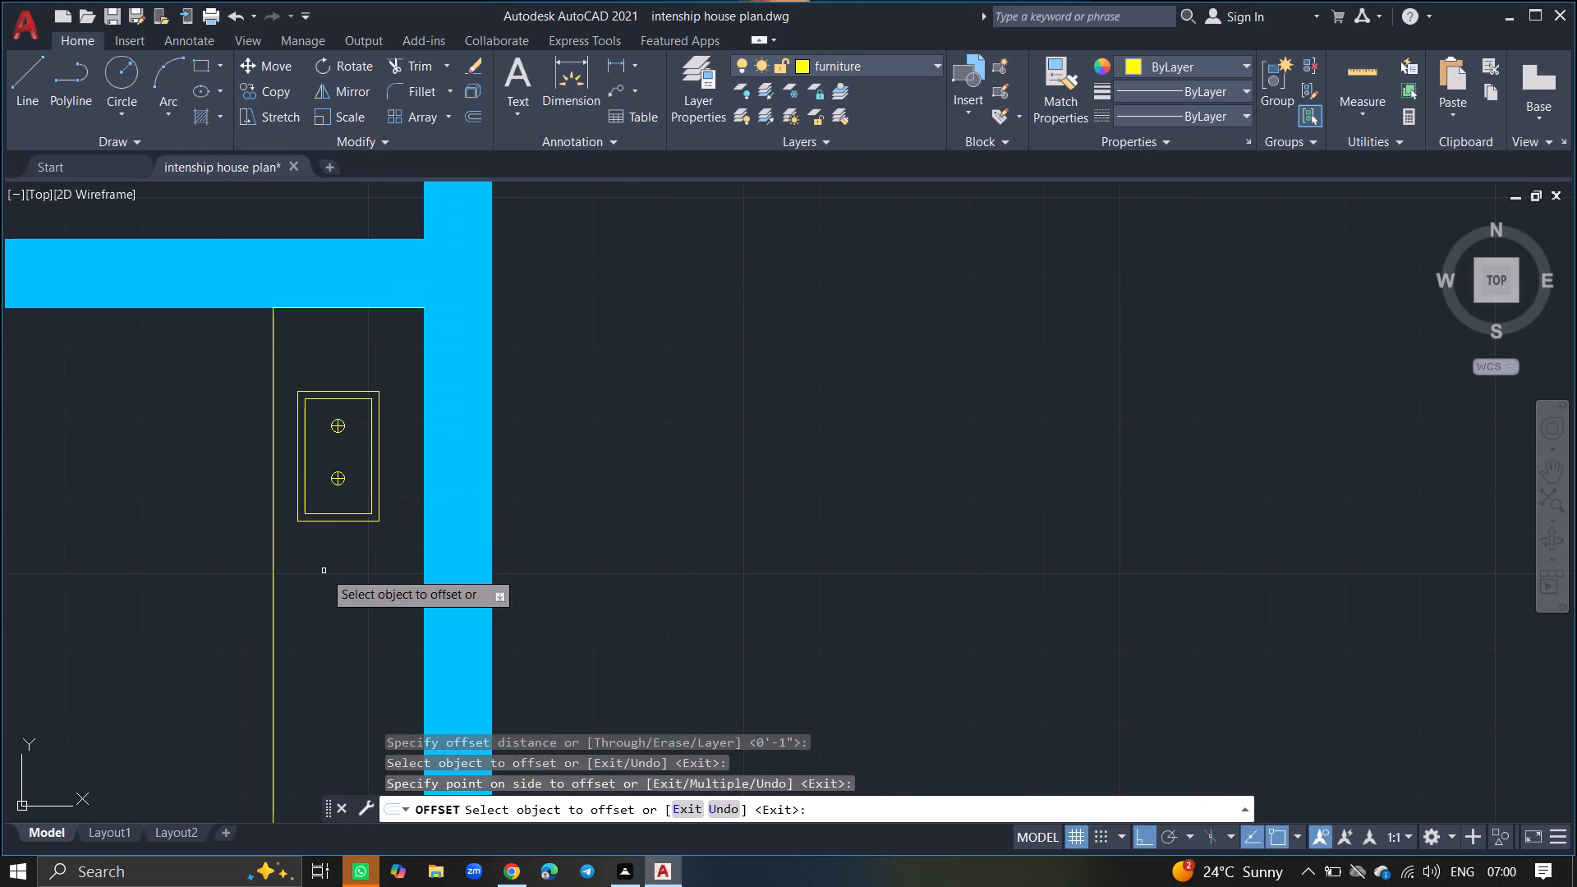
pyautogui.keyDown('ctrl'); pyautogui.scroll(-2, 299, 559); pyautogui.keyUp('ctrl')
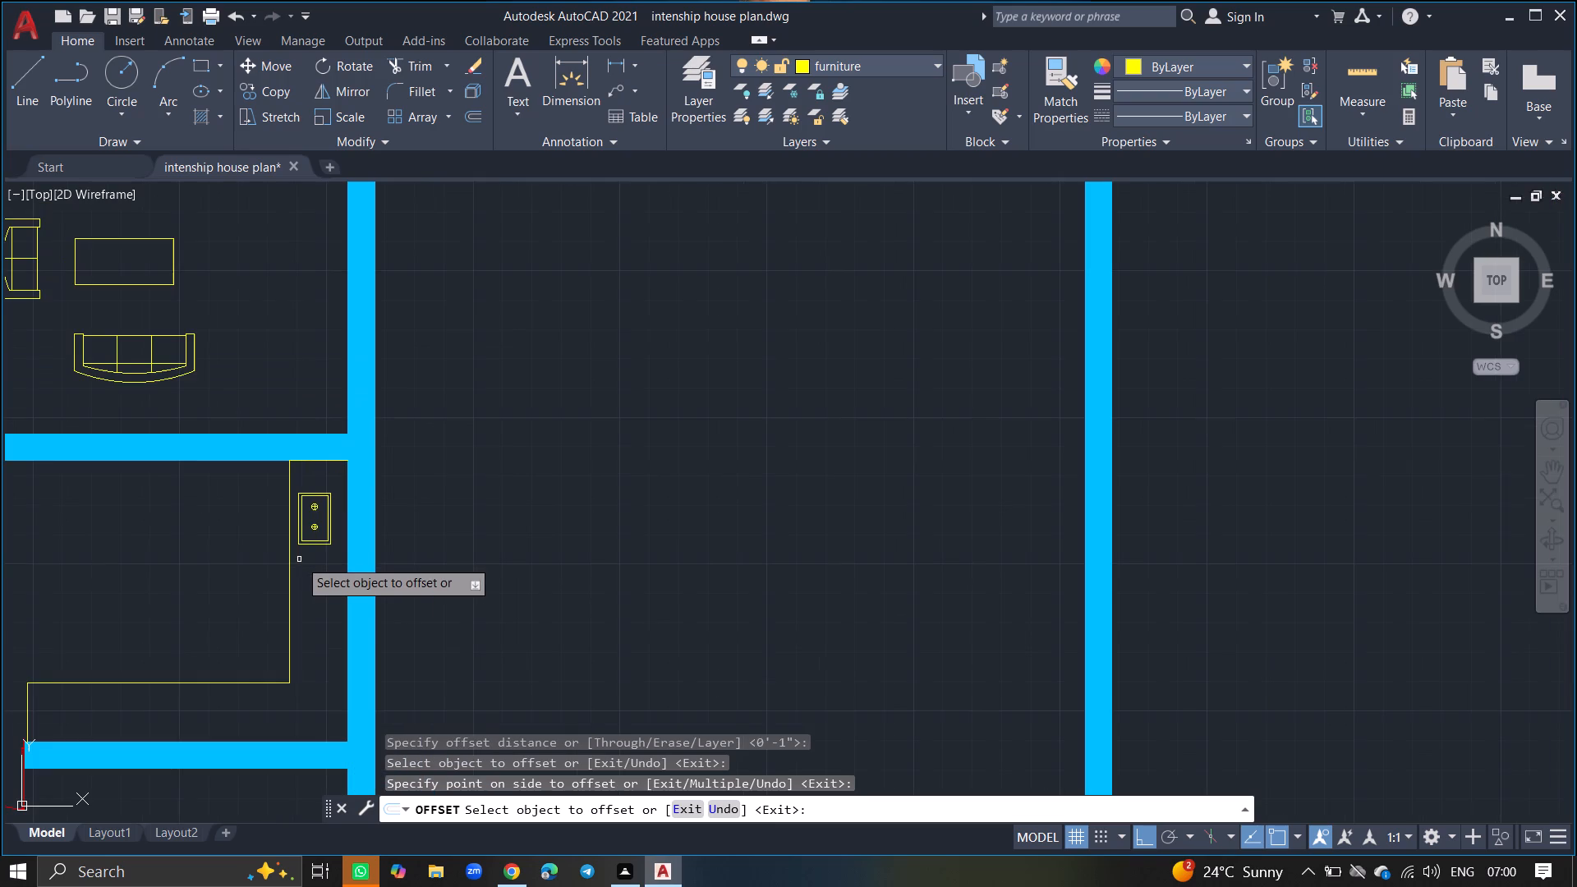
pyautogui.press('Return')
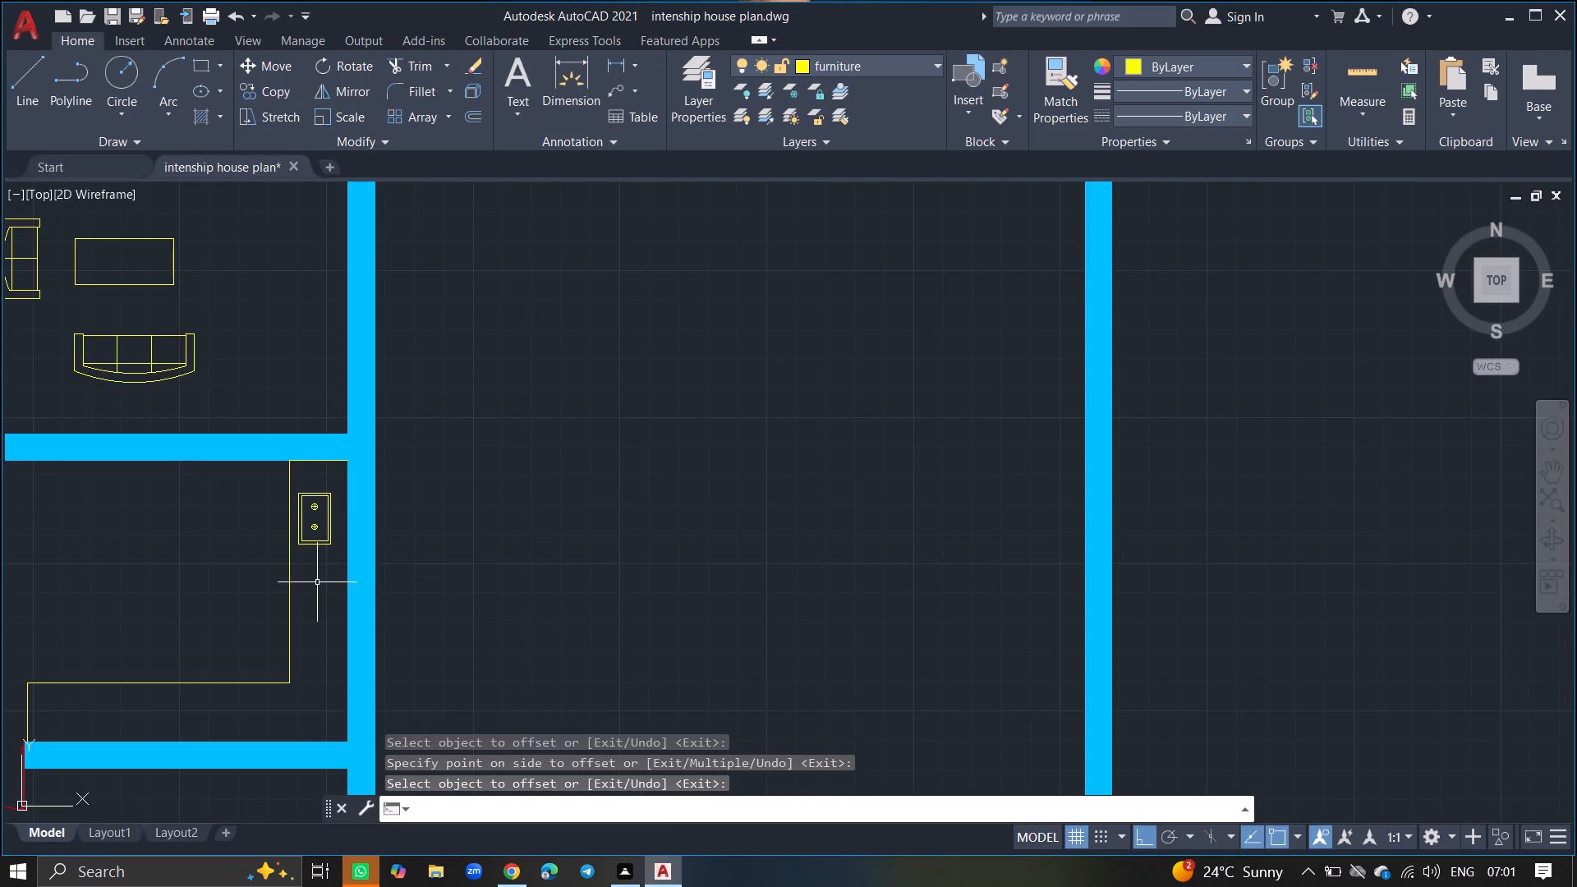
# Draw a circle of about 3" radius on the east counter, just south of the cooktop.
pyautogui.press('c')
pyautogui.press('Return')
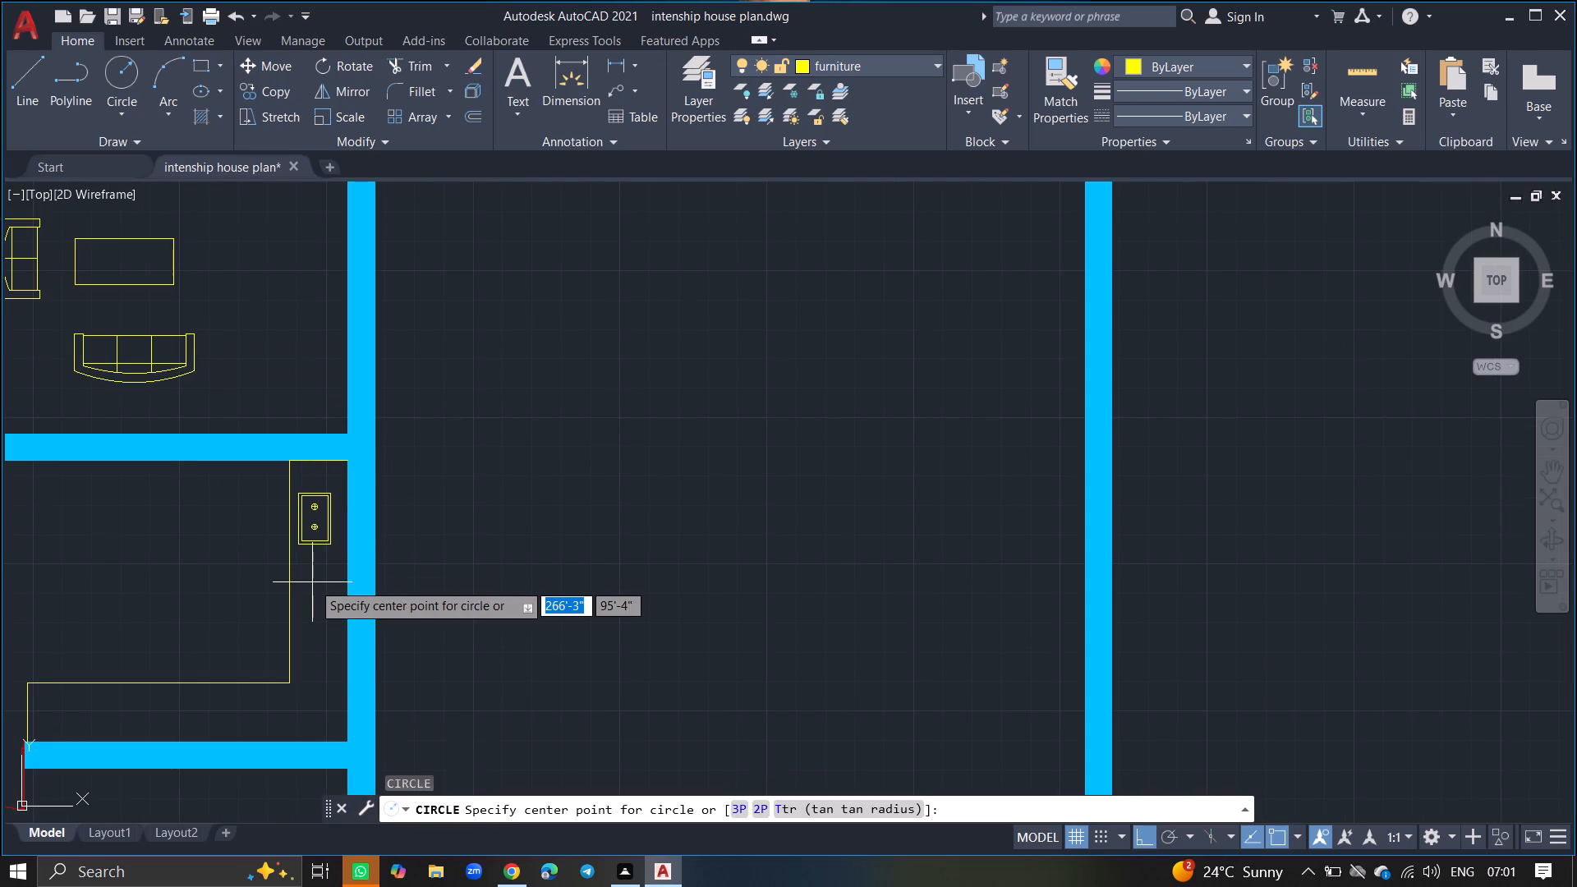
pyautogui.keyDown('ctrl'); pyautogui.scroll(3, 312, 582); pyautogui.keyUp('ctrl')
pyautogui.keyDown('ctrl'); pyautogui.scroll(-2, 312, 582); pyautogui.keyUp('ctrl')
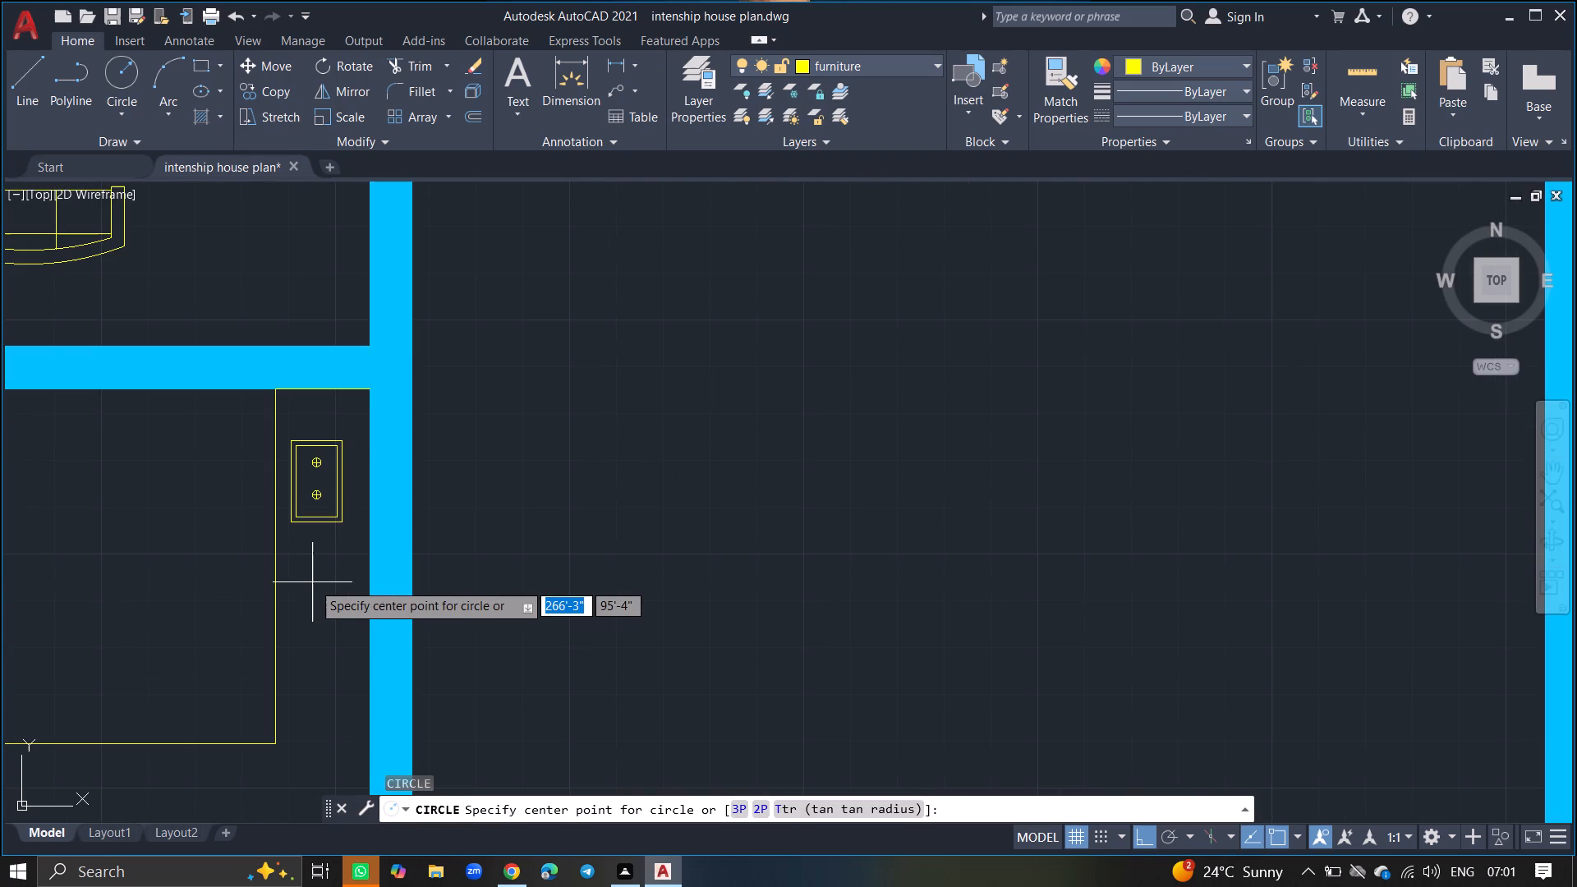
pyautogui.click(312, 582)
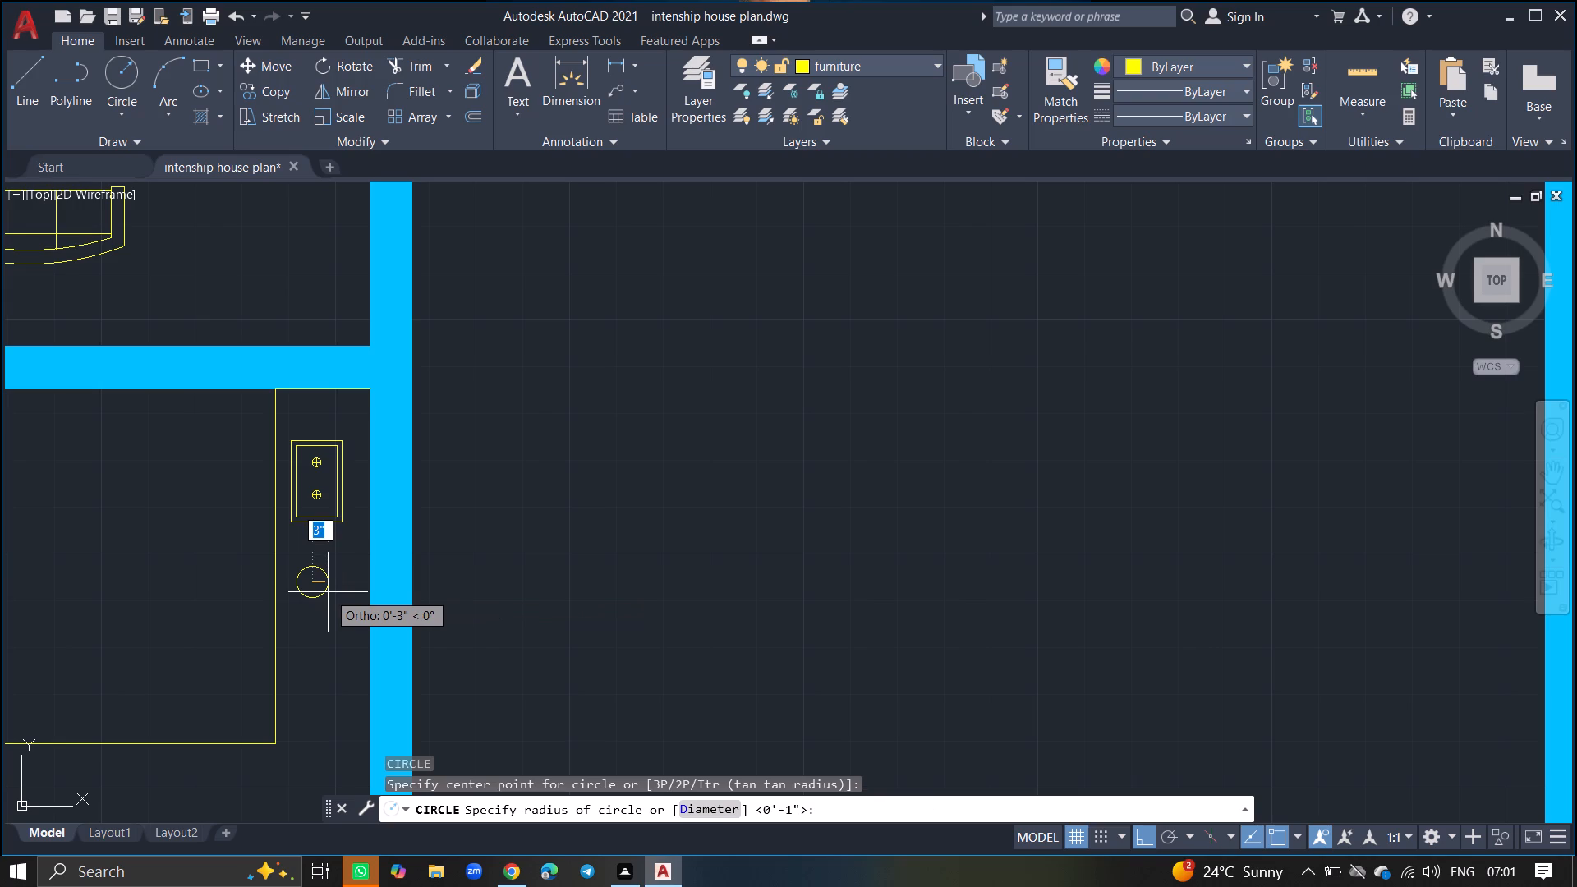
pyautogui.click(328, 592)
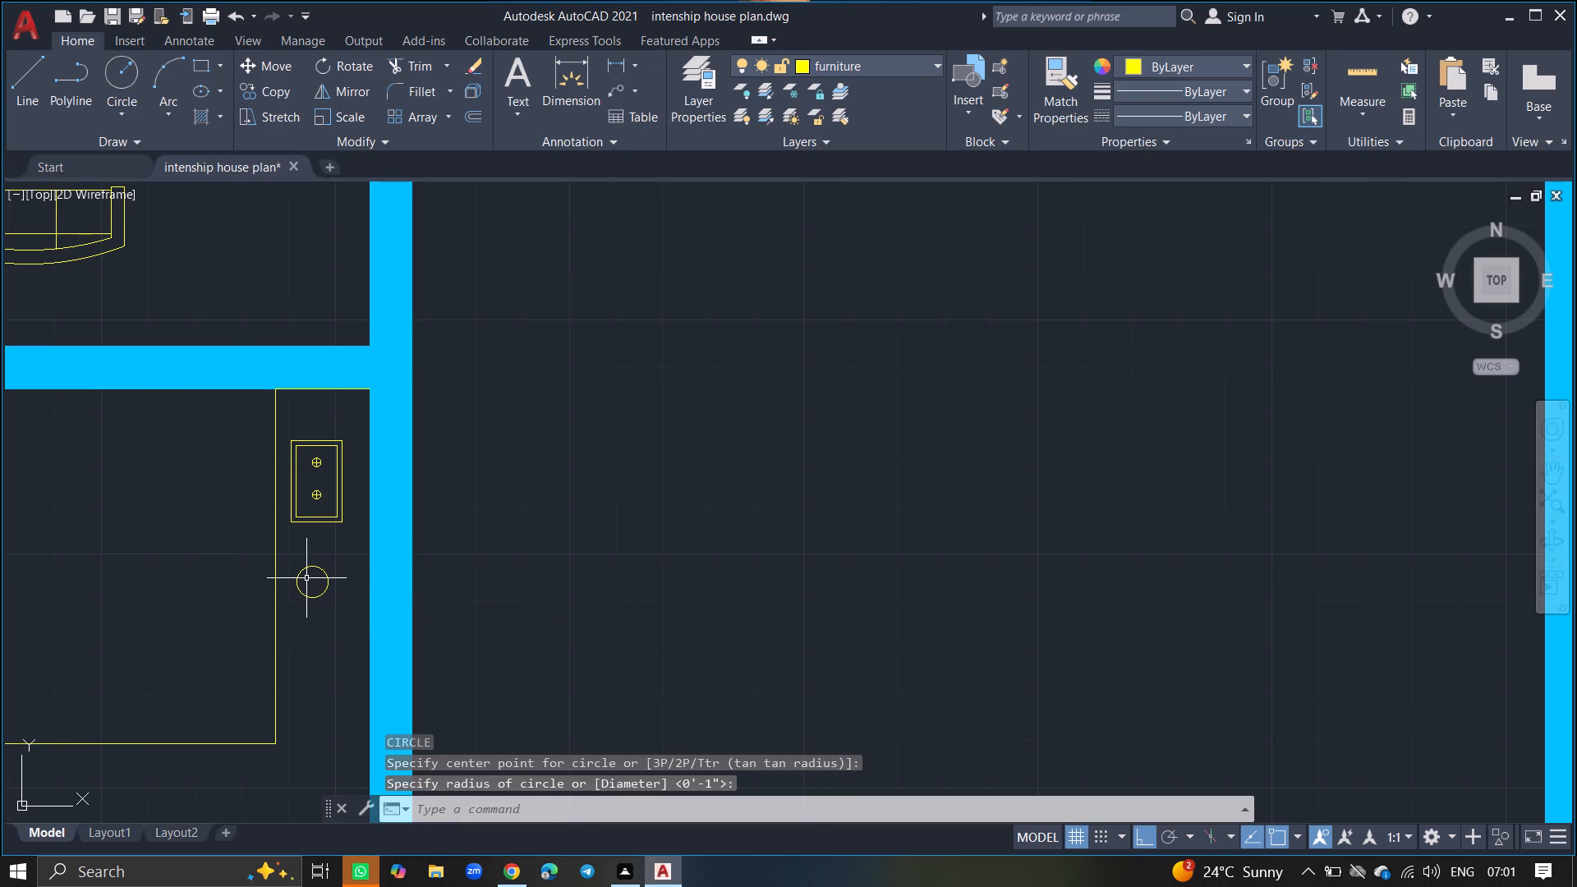
# Draw a rectangle about 11" deep and slightly over 1'-6" wide inside the west end of the southern counter.
pyautogui.keyDown('ctrl'); pyautogui.scroll(3, 306, 578); pyautogui.keyUp('ctrl')
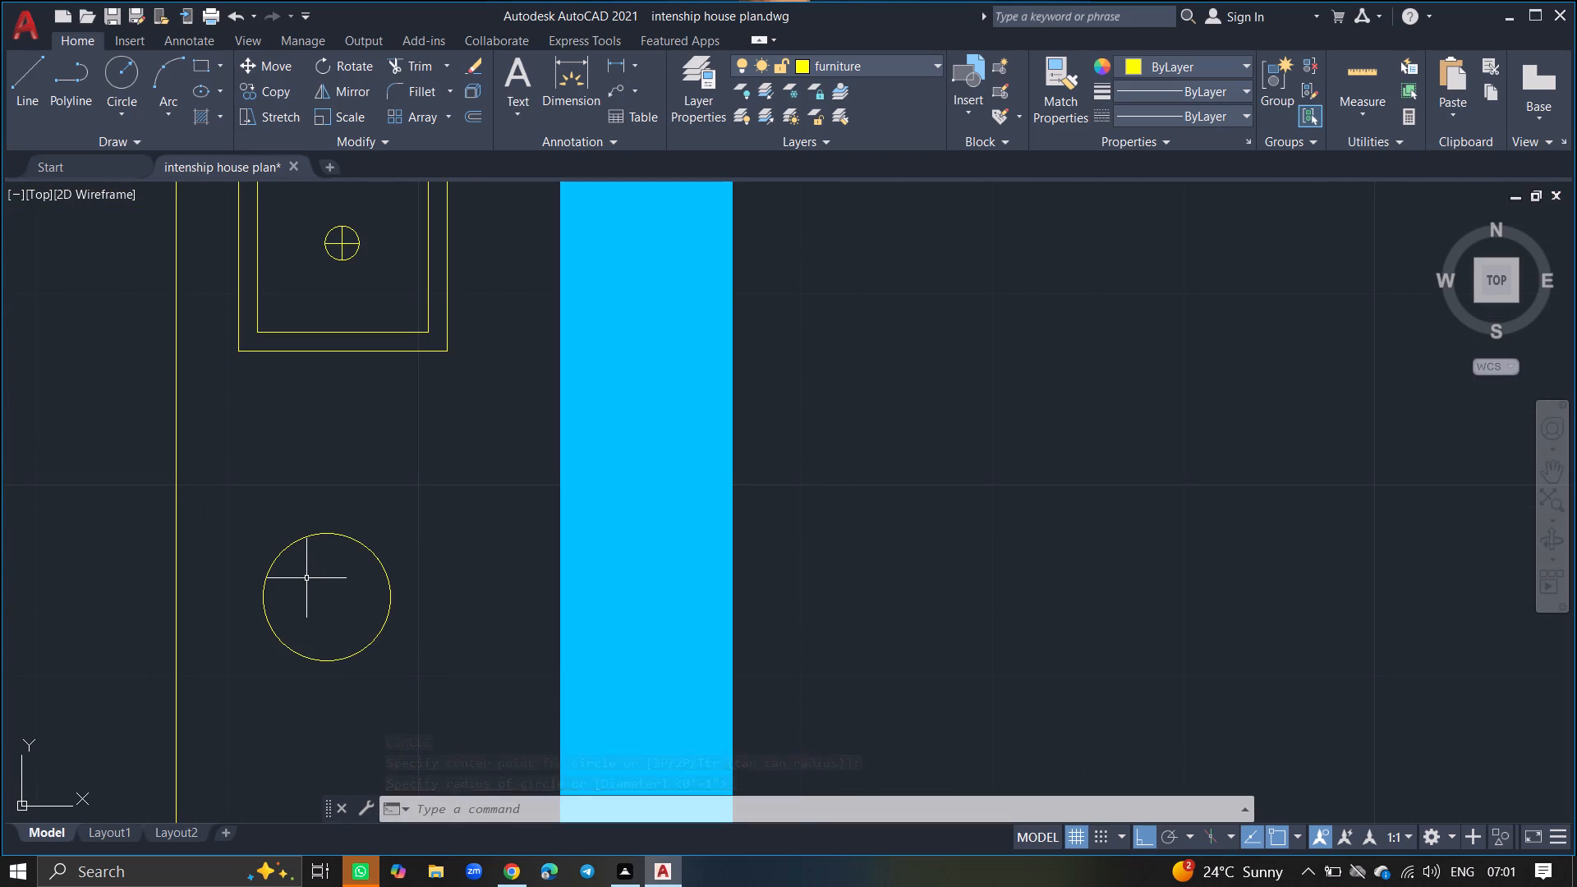
pyautogui.keyDown('ctrl'); pyautogui.scroll(-7, 306, 578); pyautogui.keyUp('ctrl')
pyautogui.keyDown('ctrl'); pyautogui.scroll(2, 186, 664); pyautogui.keyUp('ctrl')
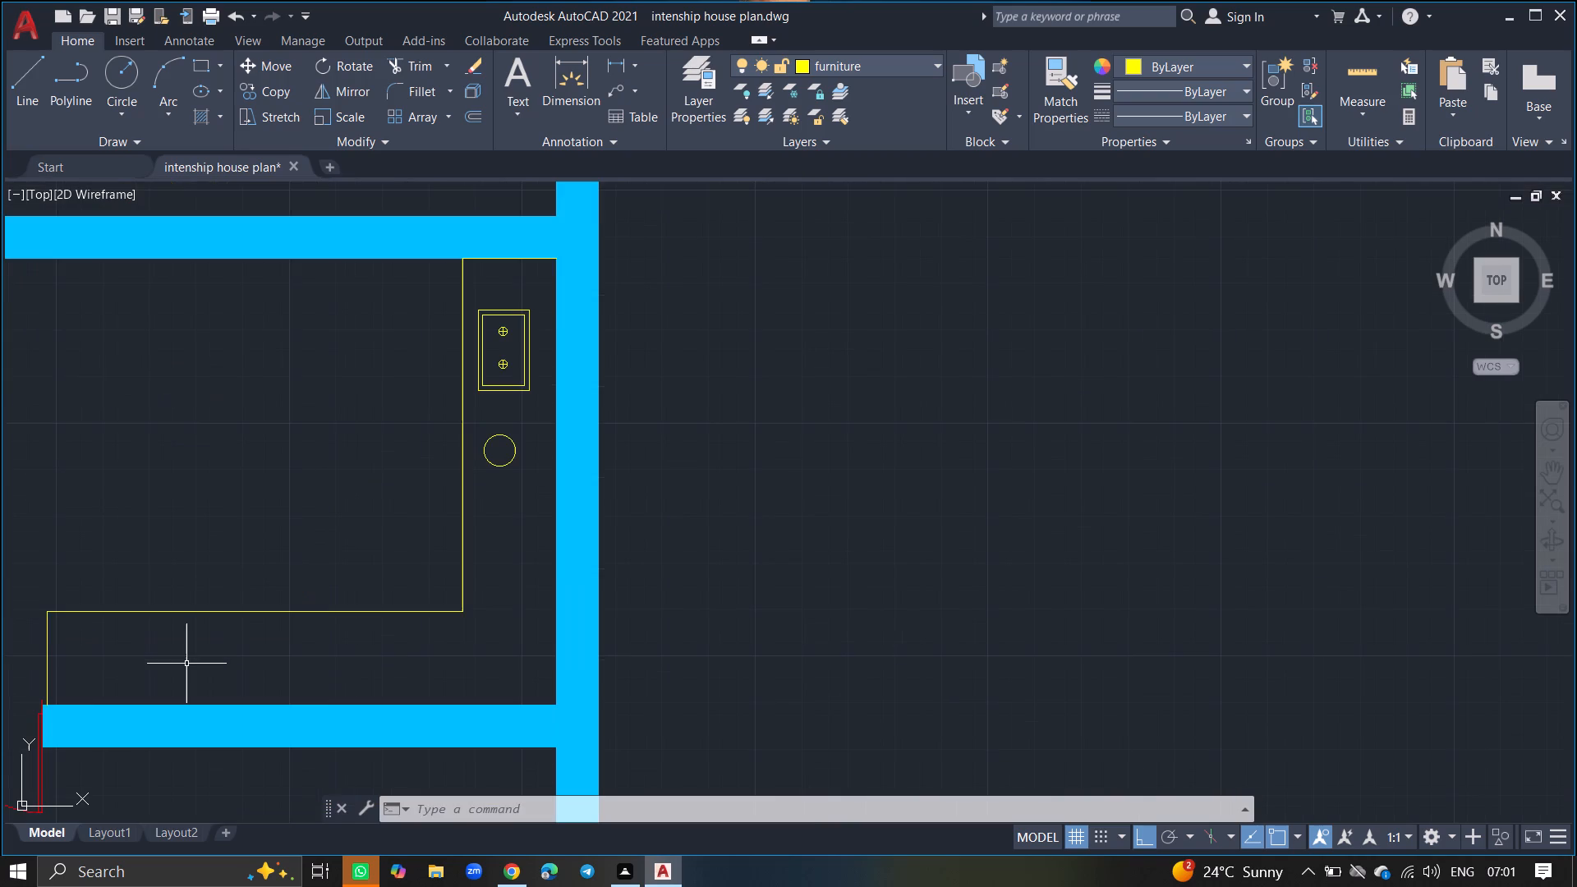
pyautogui.write('rec')
pyautogui.press('Return')
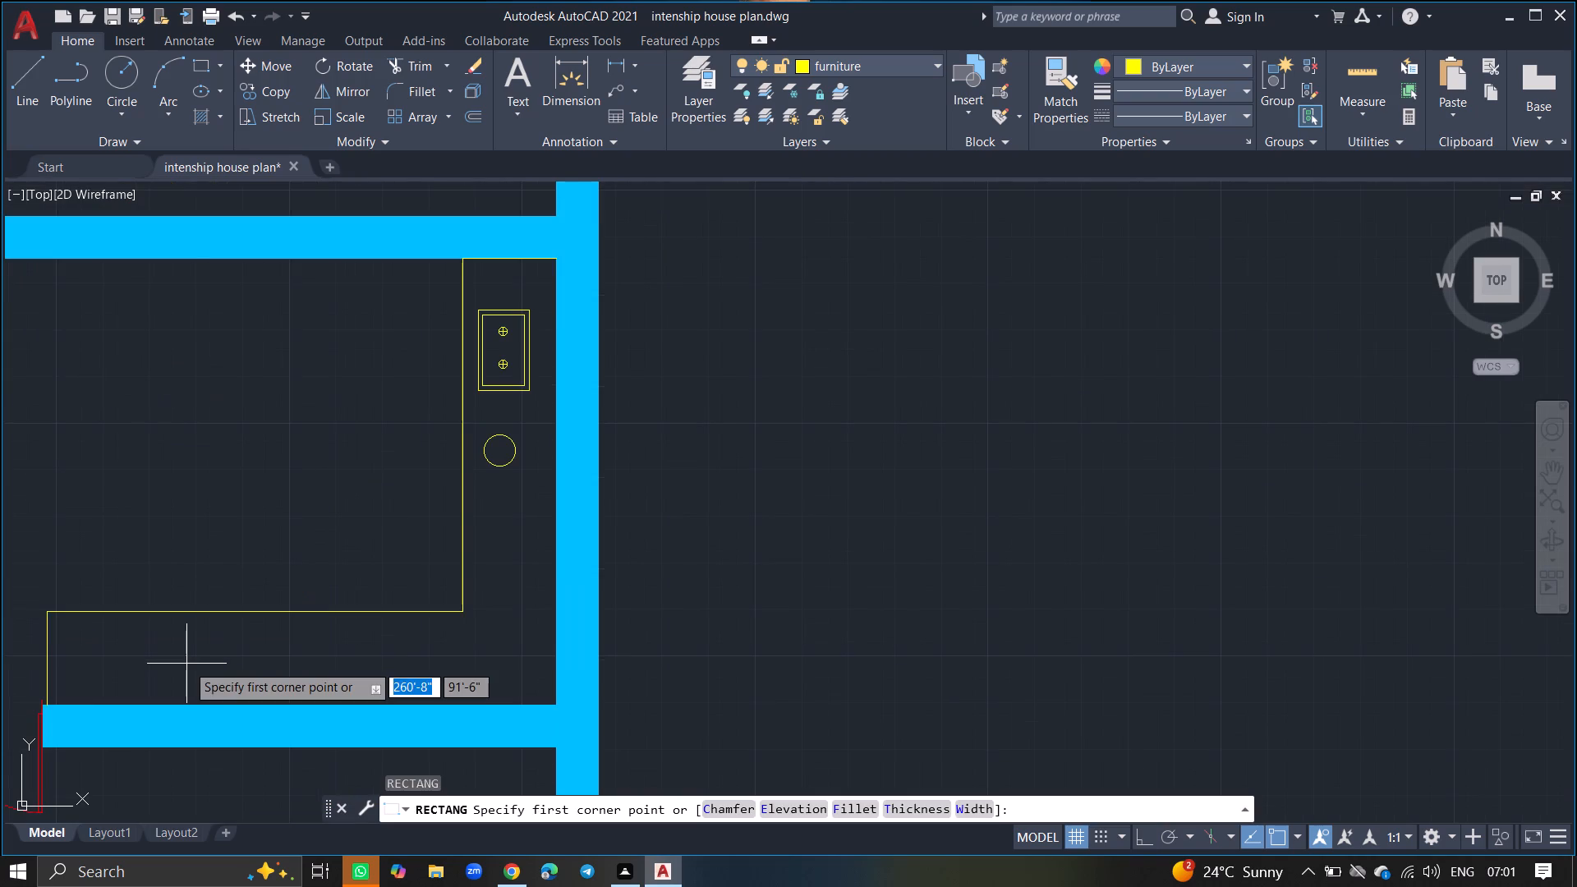
pyautogui.moveTo(73, 634); pyautogui.dragTo(156, 685)
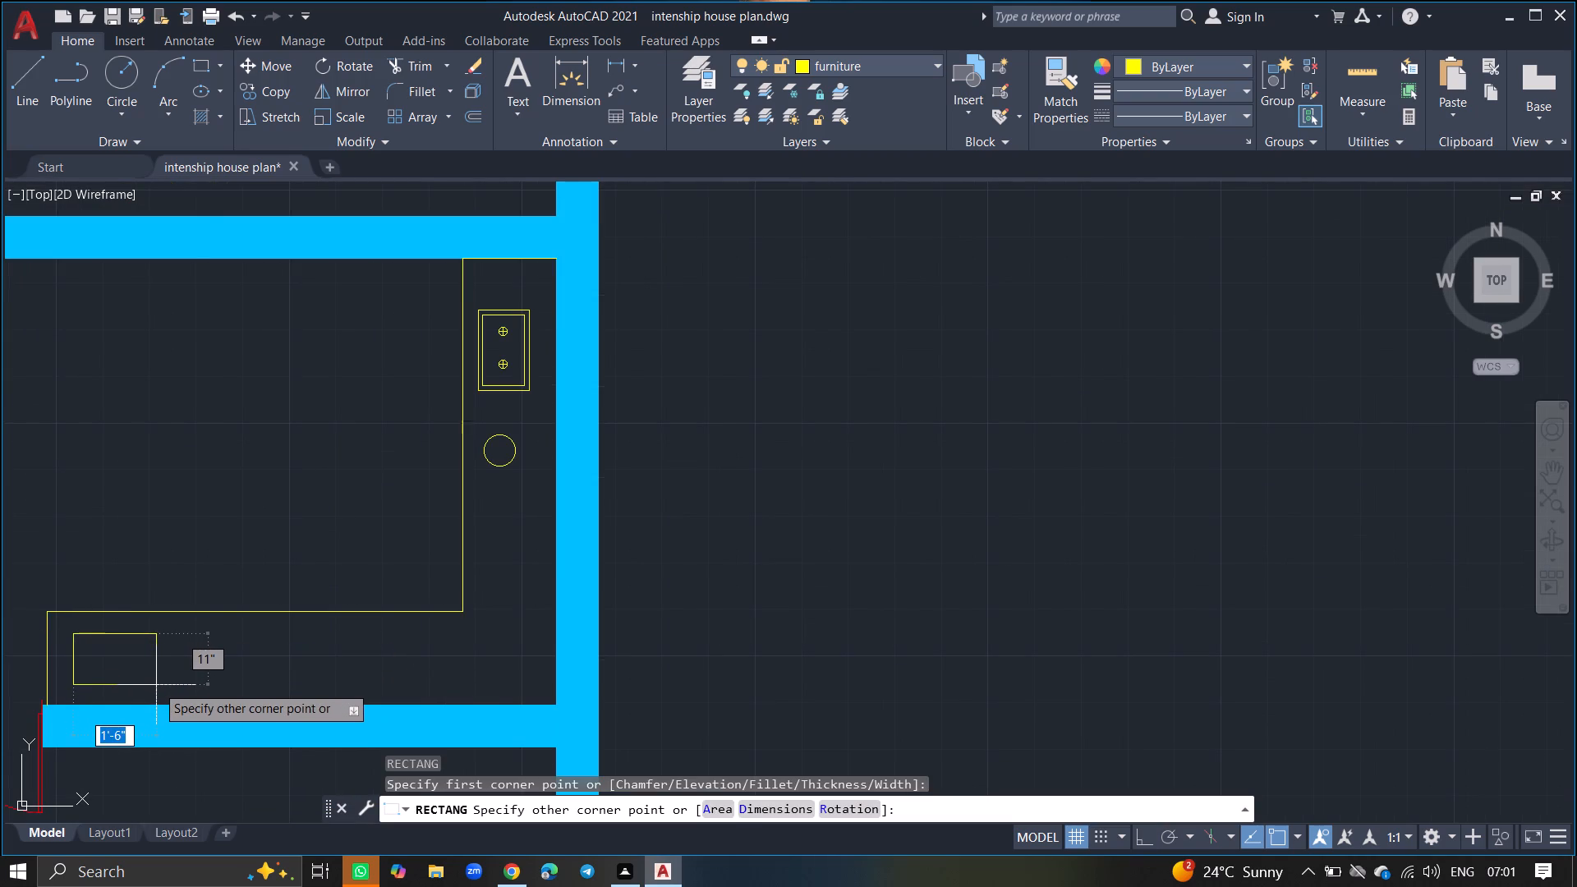
pyautogui.moveTo(163, 685); pyautogui.dragTo(99, 684)
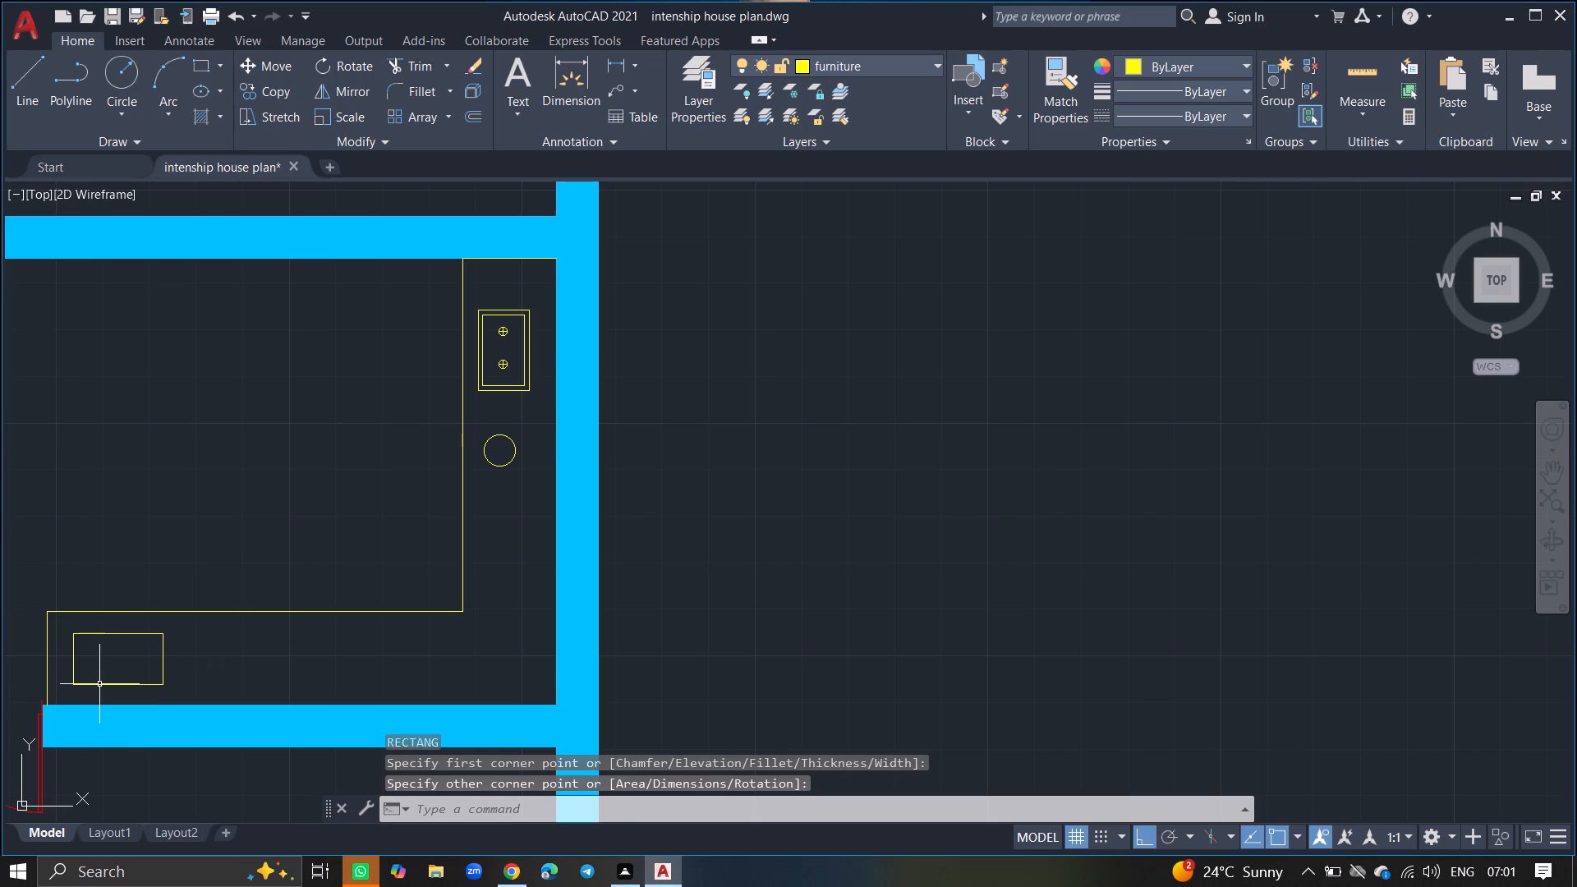
# Divide the new counter rectangle into two equal halves with a vertical line between the midpoints of its long sides.
pyautogui.press('l')
pyautogui.press('Return')
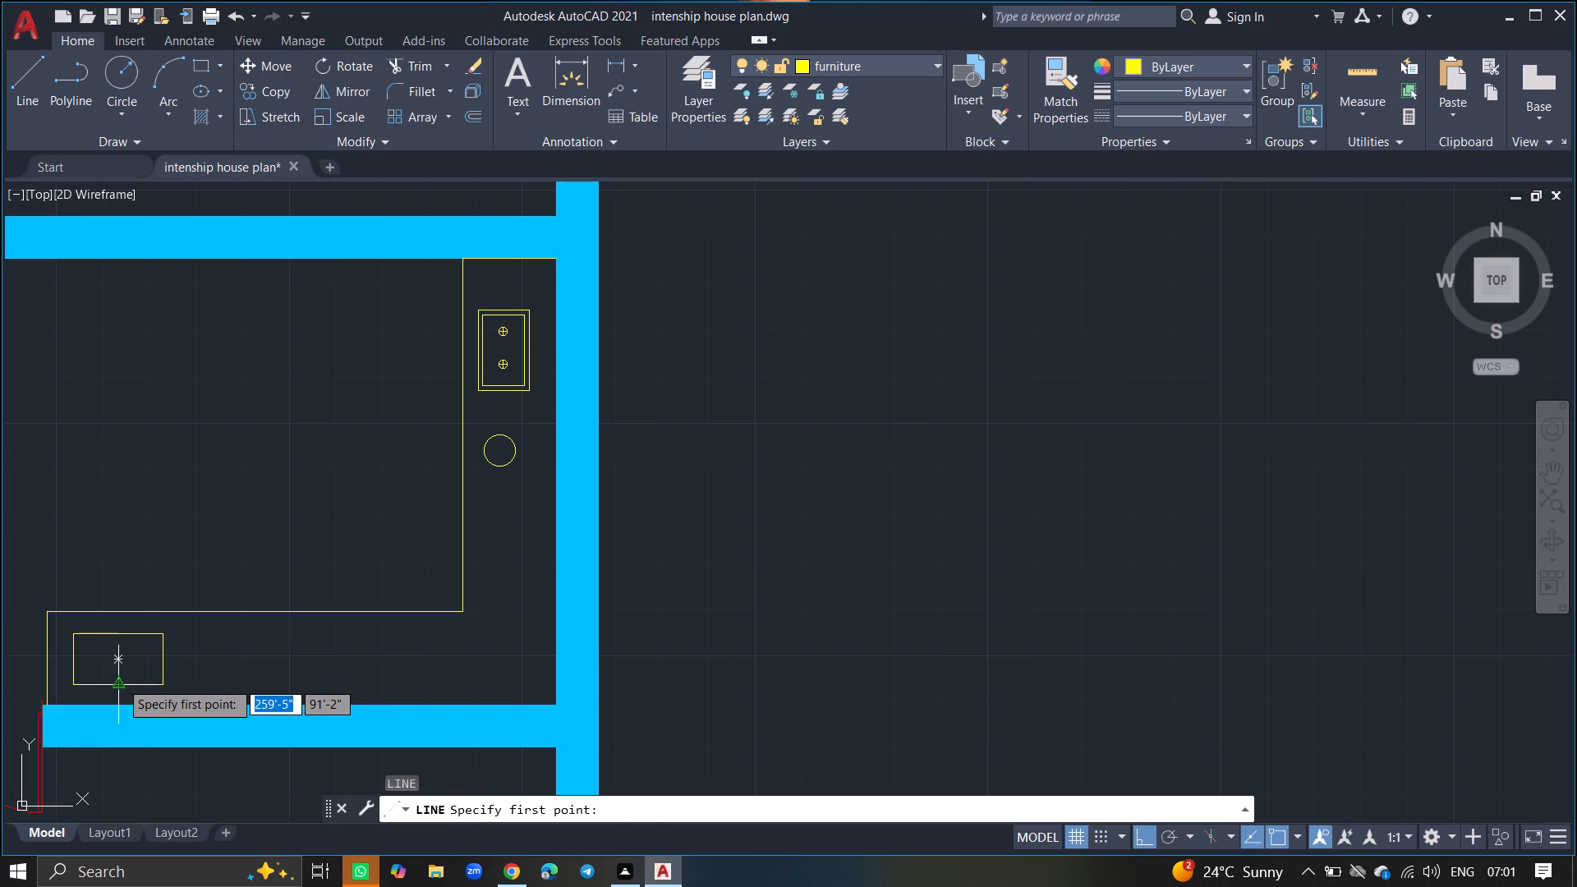
pyautogui.click(120, 681)
pyautogui.click(117, 636)
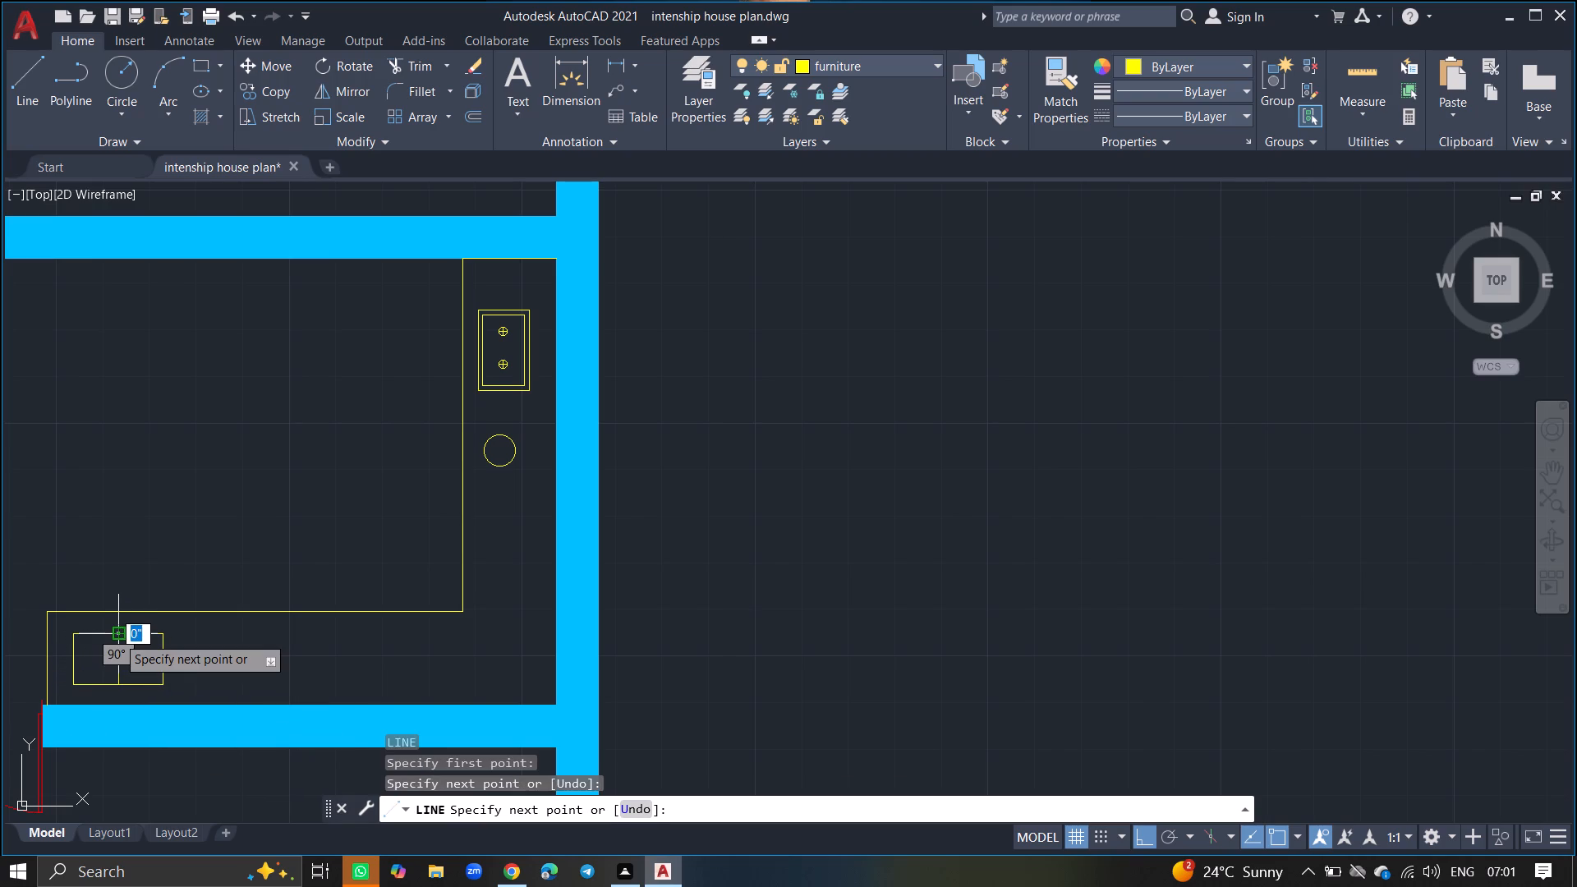
pyautogui.press('Return')
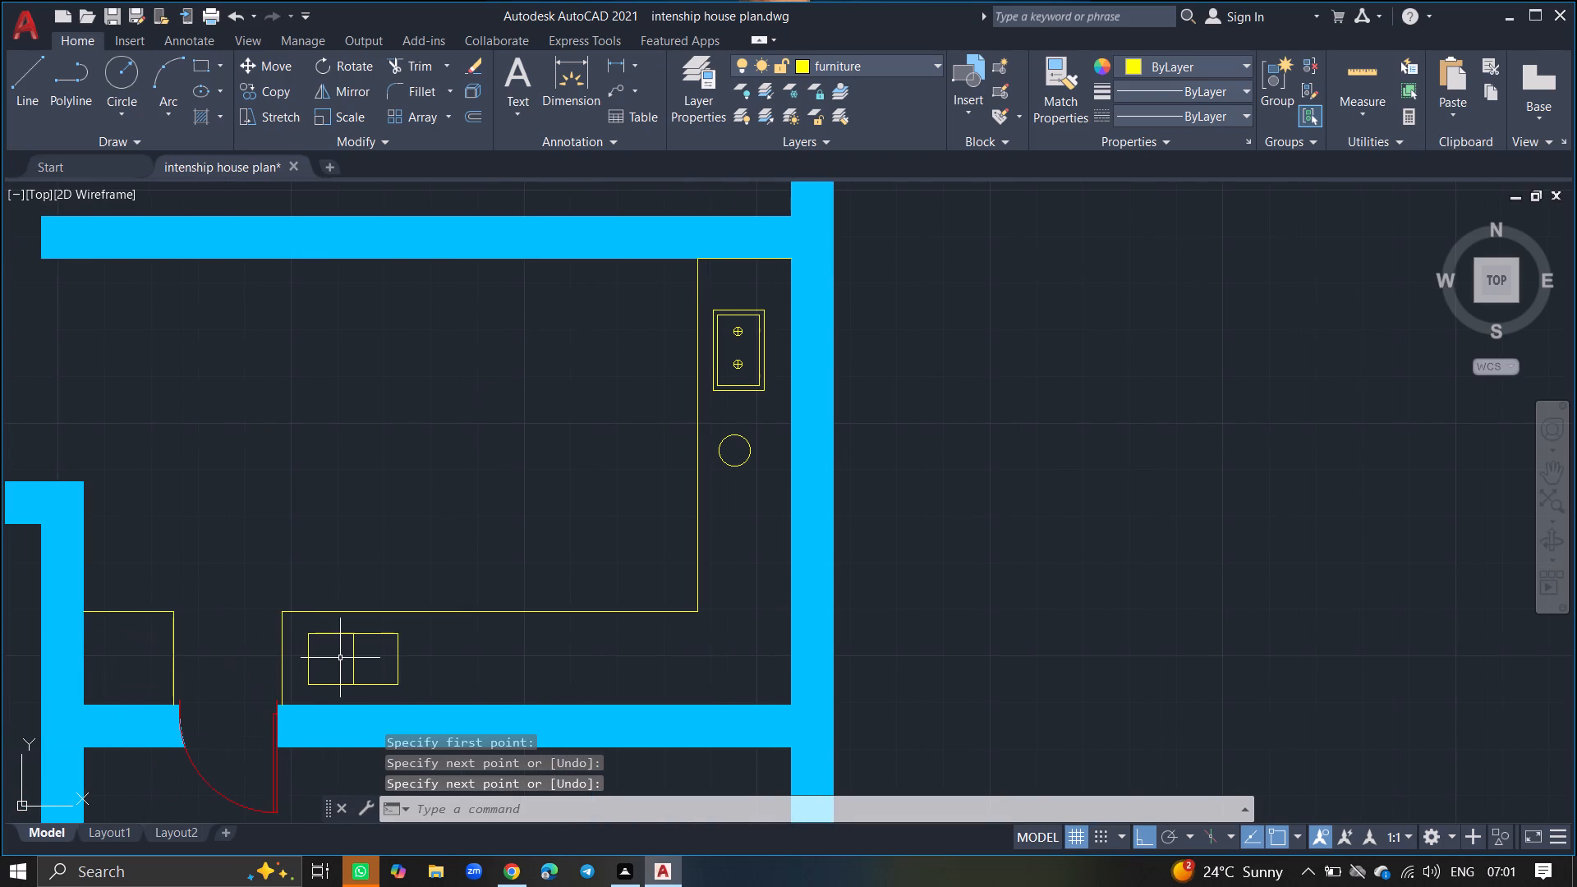
# Draw a circle of about 1" radius in the sink's west half, level with the midpoint of the dividing line.
pyautogui.keyDown('ctrl'); pyautogui.scroll(3, 320, 662); pyautogui.keyUp('ctrl')
pyautogui.press('c')
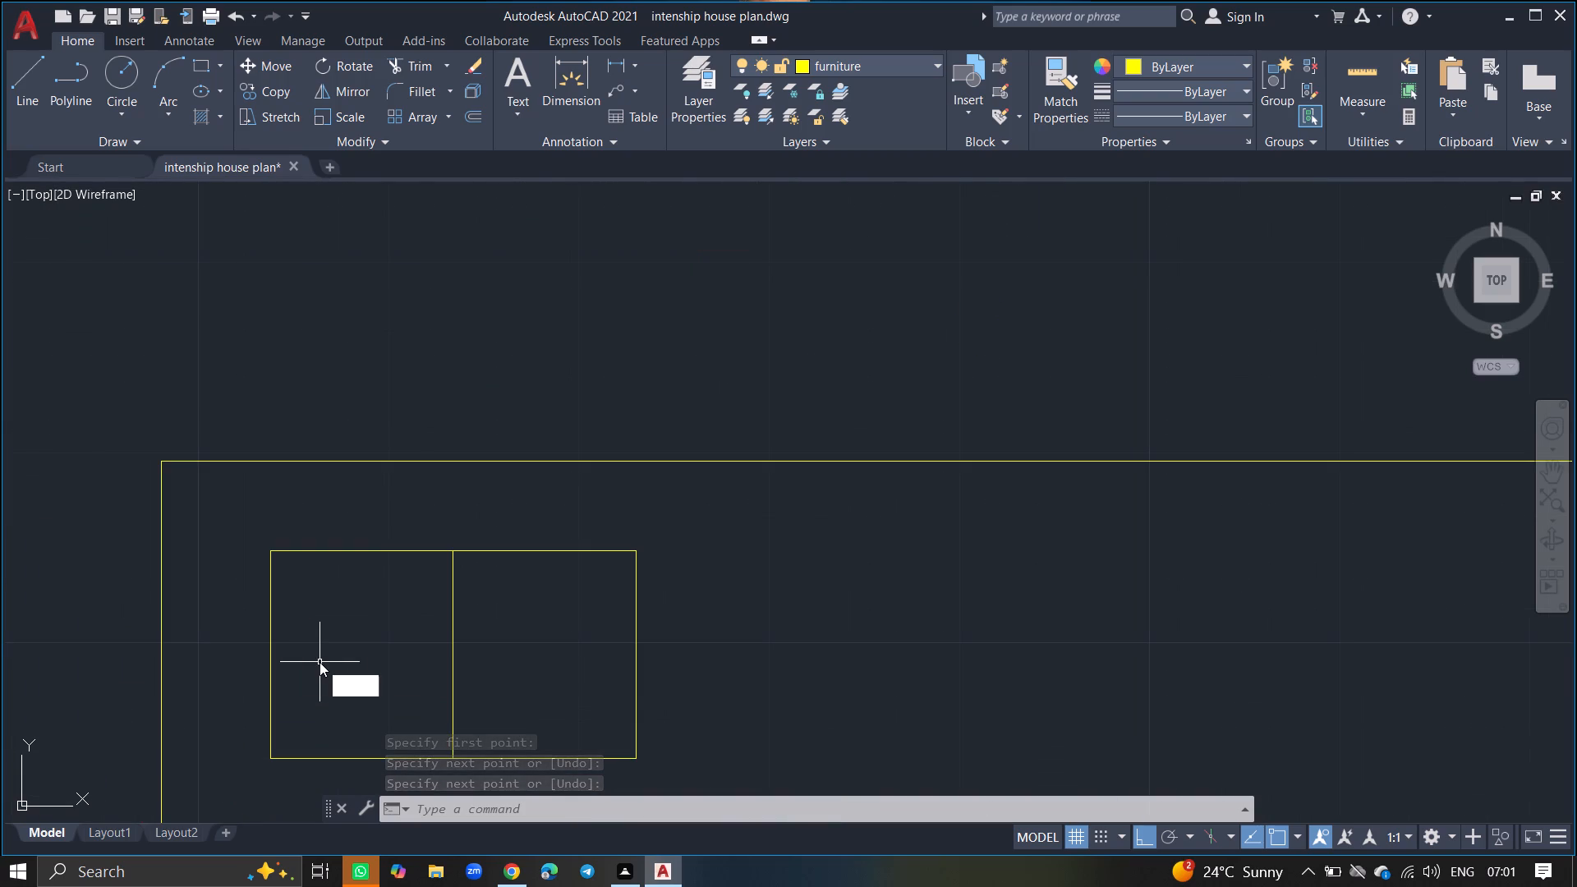
pyautogui.press('Return')
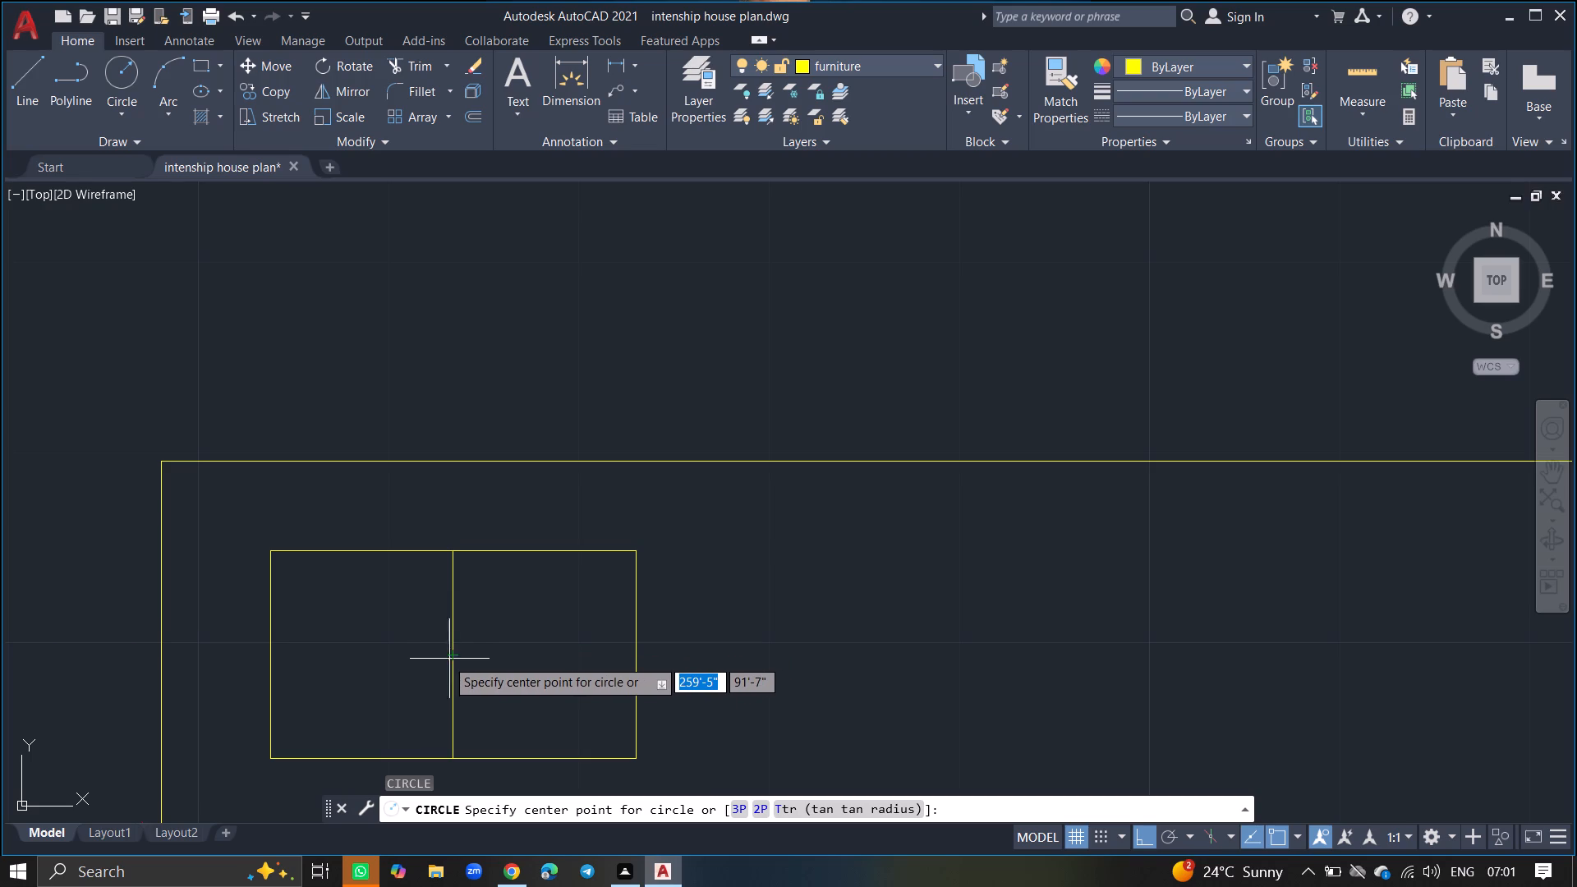
pyautogui.click(354, 655)
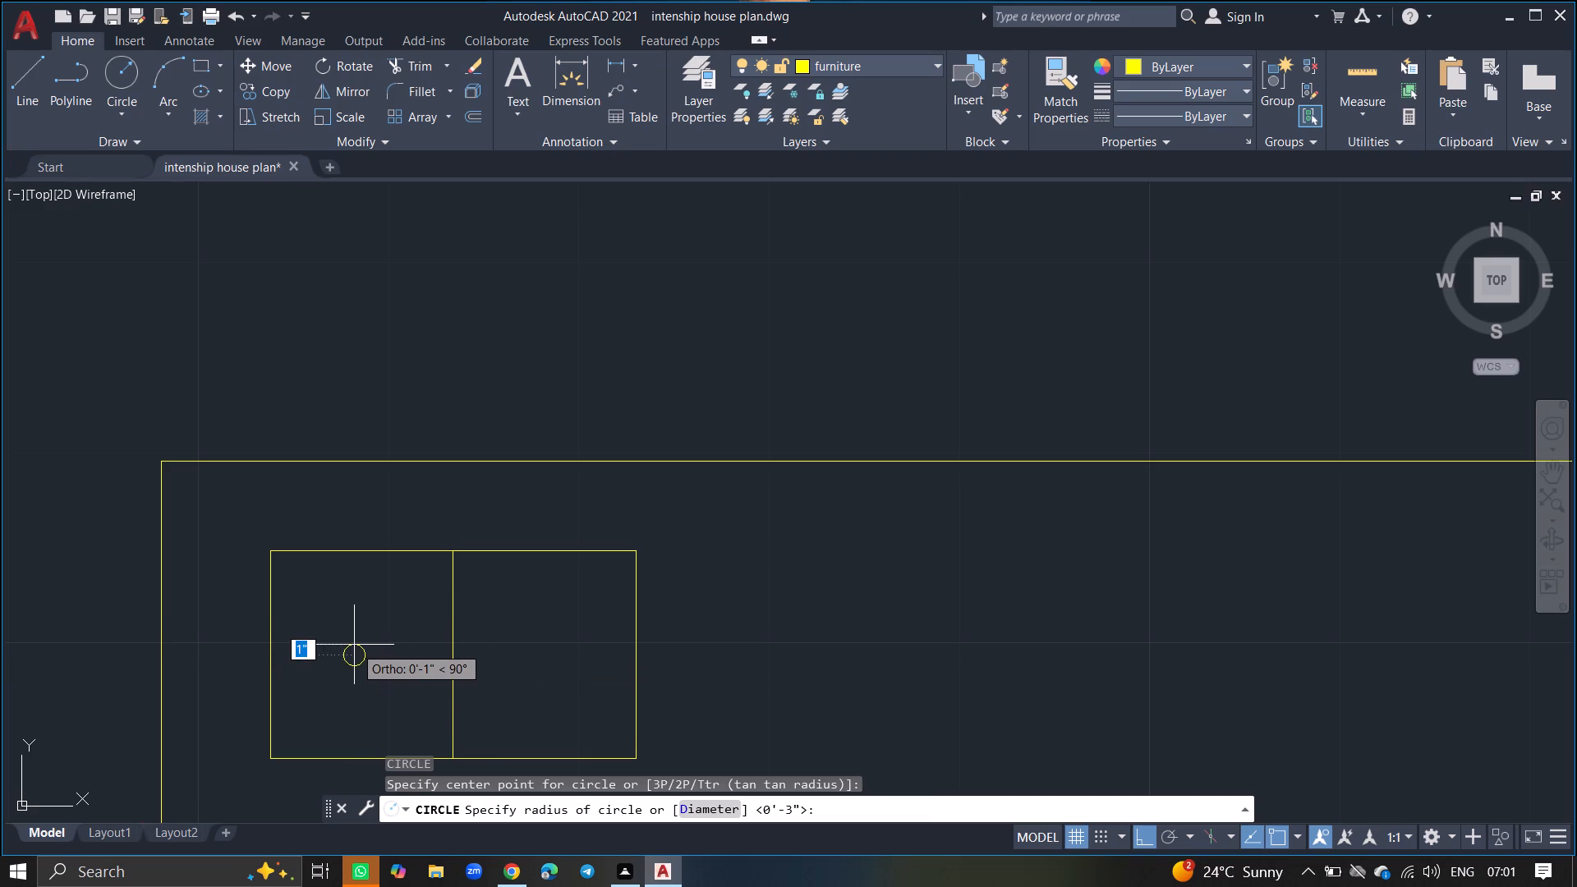
pyautogui.click(356, 641)
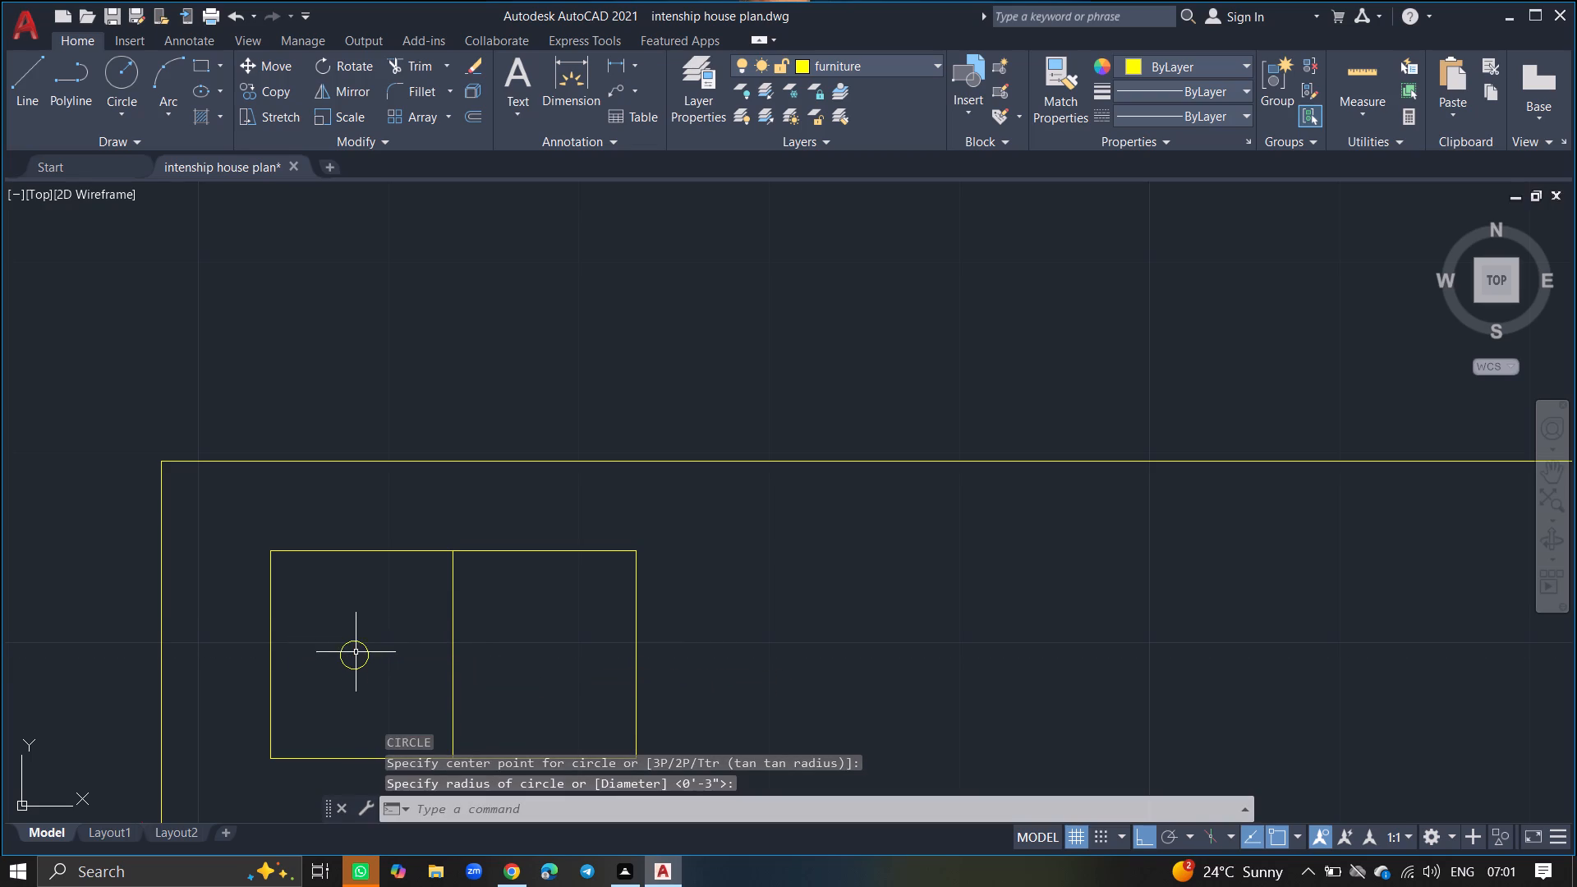
# Draw a smaller concentric circle inside the drain circle, about a third of its radius.
pyautogui.keyDown('ctrl'); pyautogui.scroll(6, 357, 663); pyautogui.keyUp('ctrl')
pyautogui.write('circle')
pyautogui.press('Return')
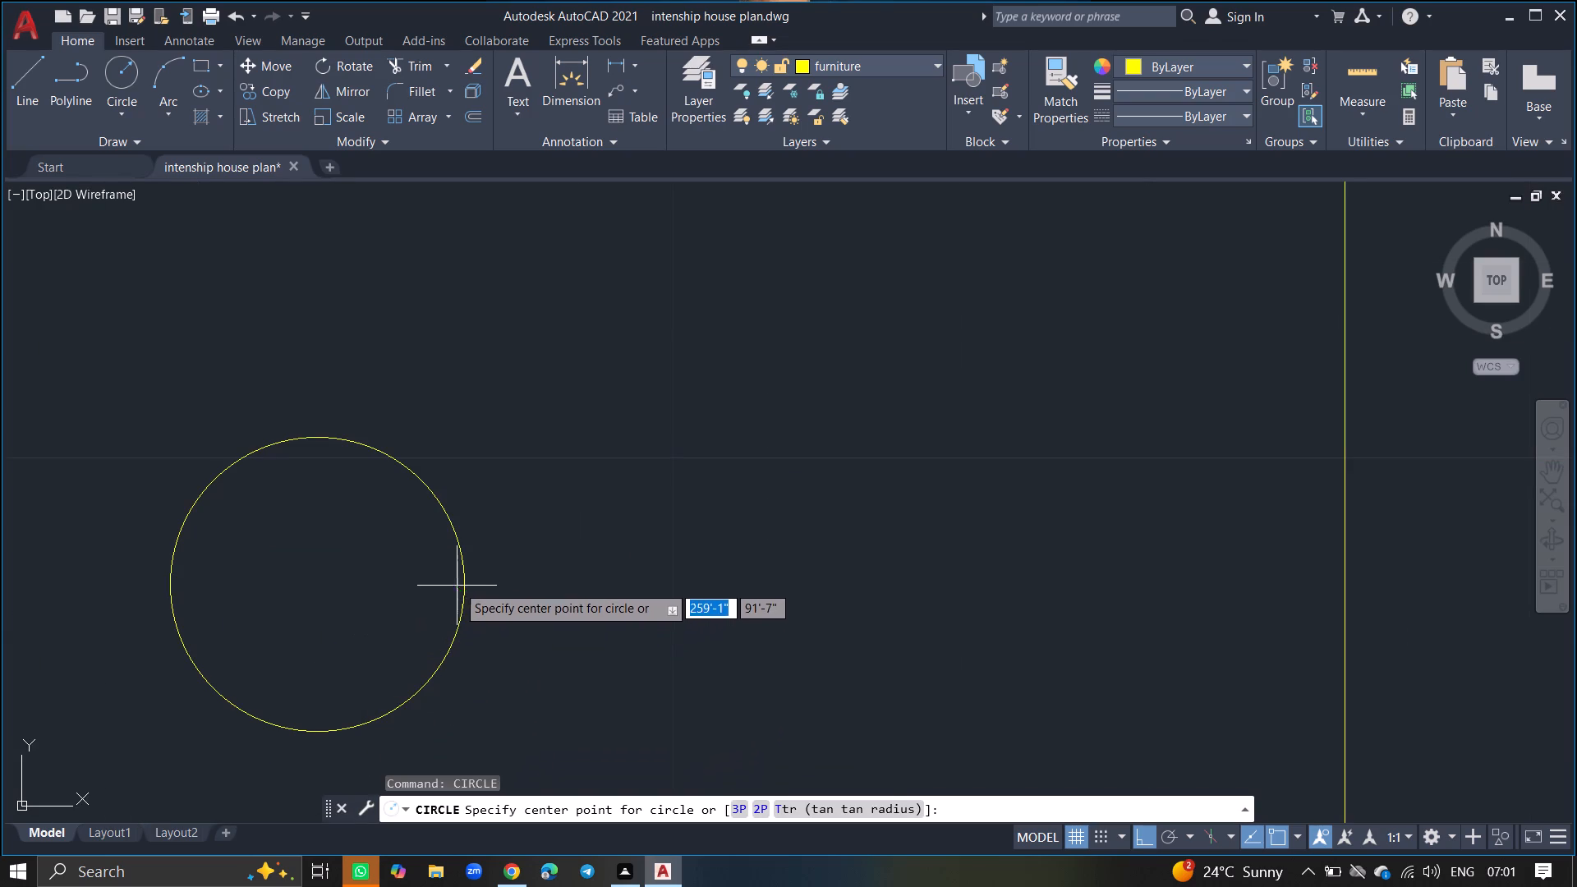
pyautogui.click(316, 584)
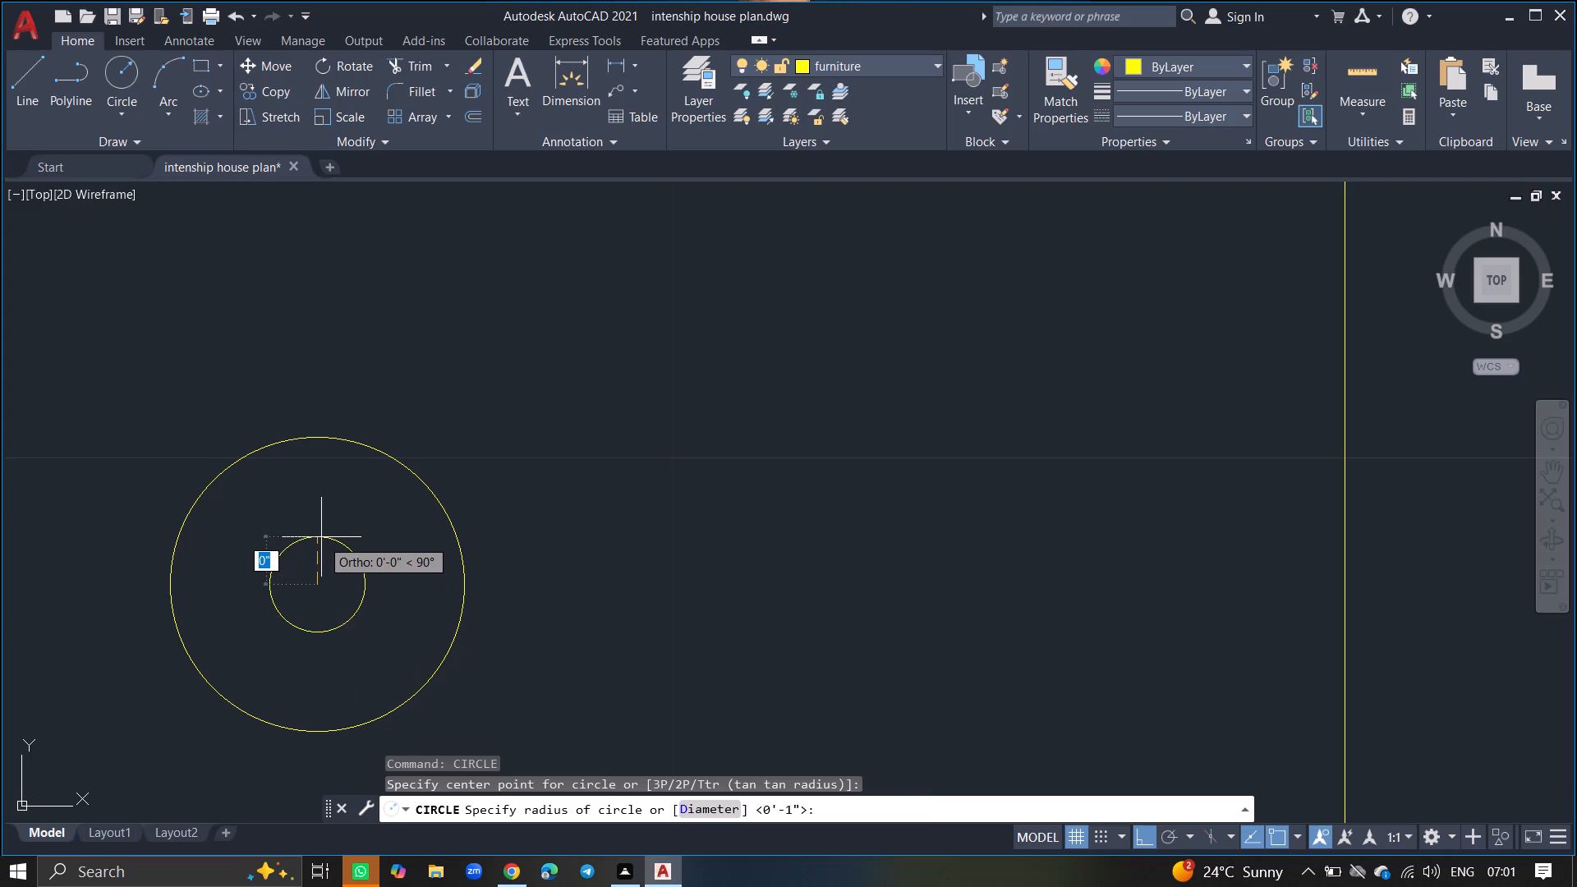
pyautogui.click(323, 533)
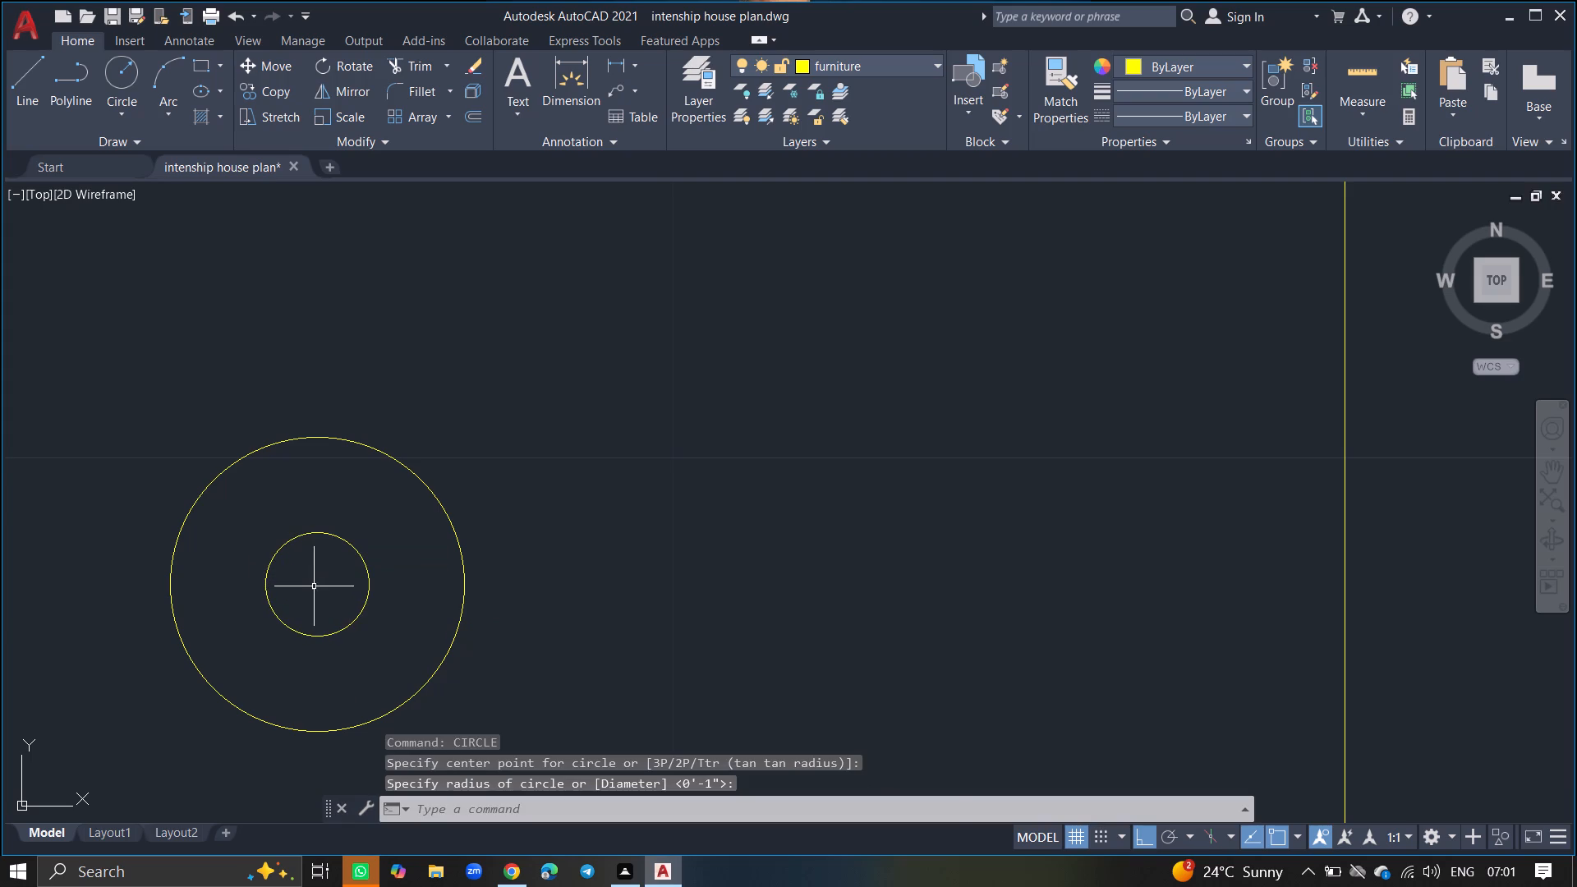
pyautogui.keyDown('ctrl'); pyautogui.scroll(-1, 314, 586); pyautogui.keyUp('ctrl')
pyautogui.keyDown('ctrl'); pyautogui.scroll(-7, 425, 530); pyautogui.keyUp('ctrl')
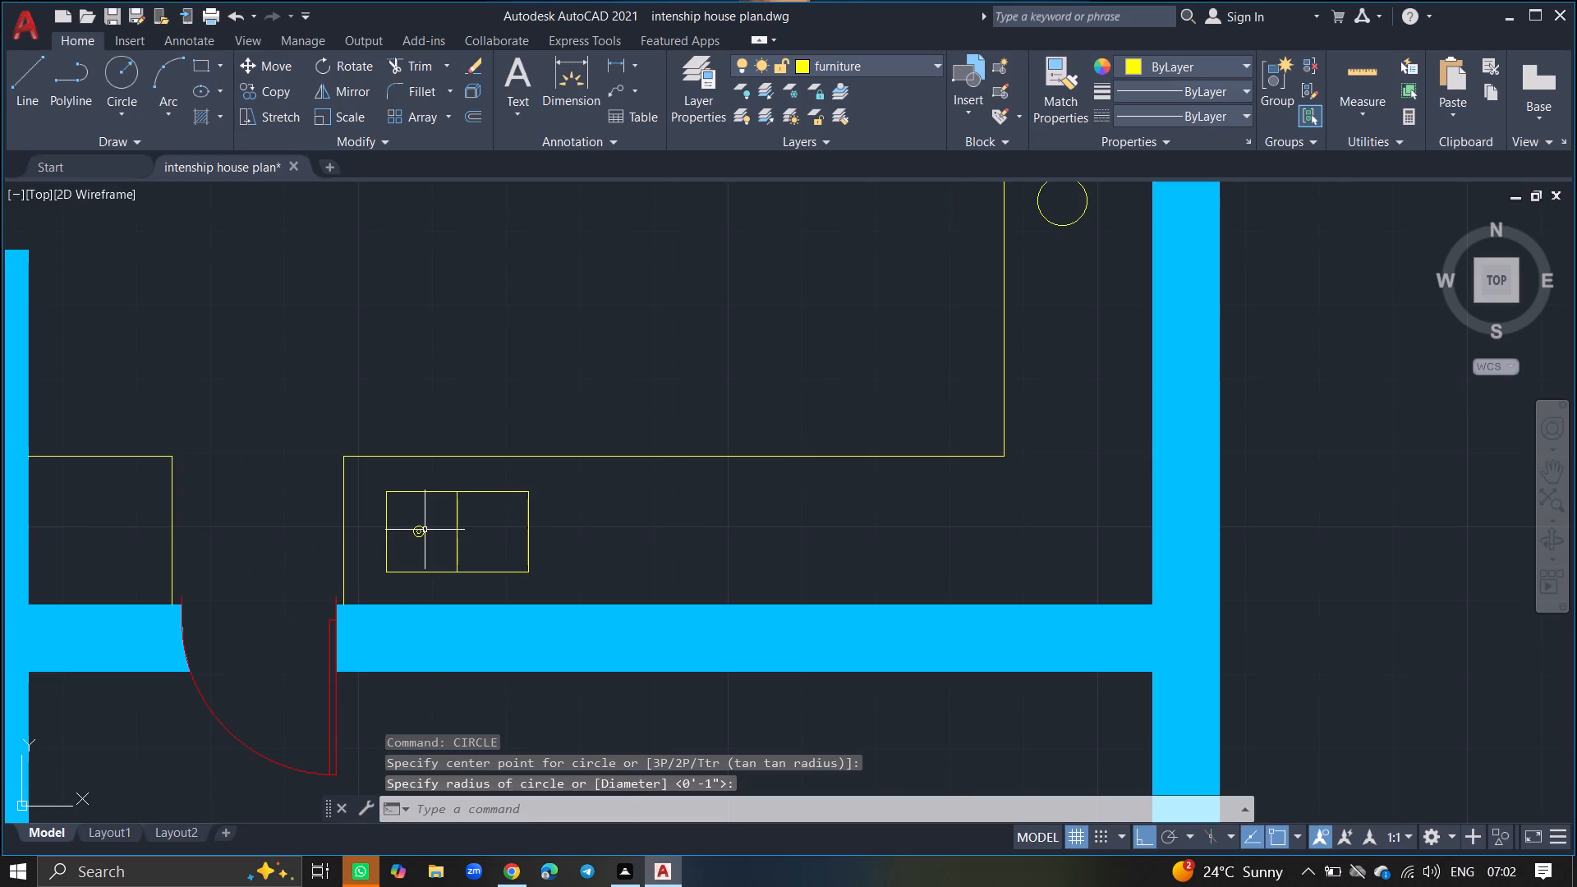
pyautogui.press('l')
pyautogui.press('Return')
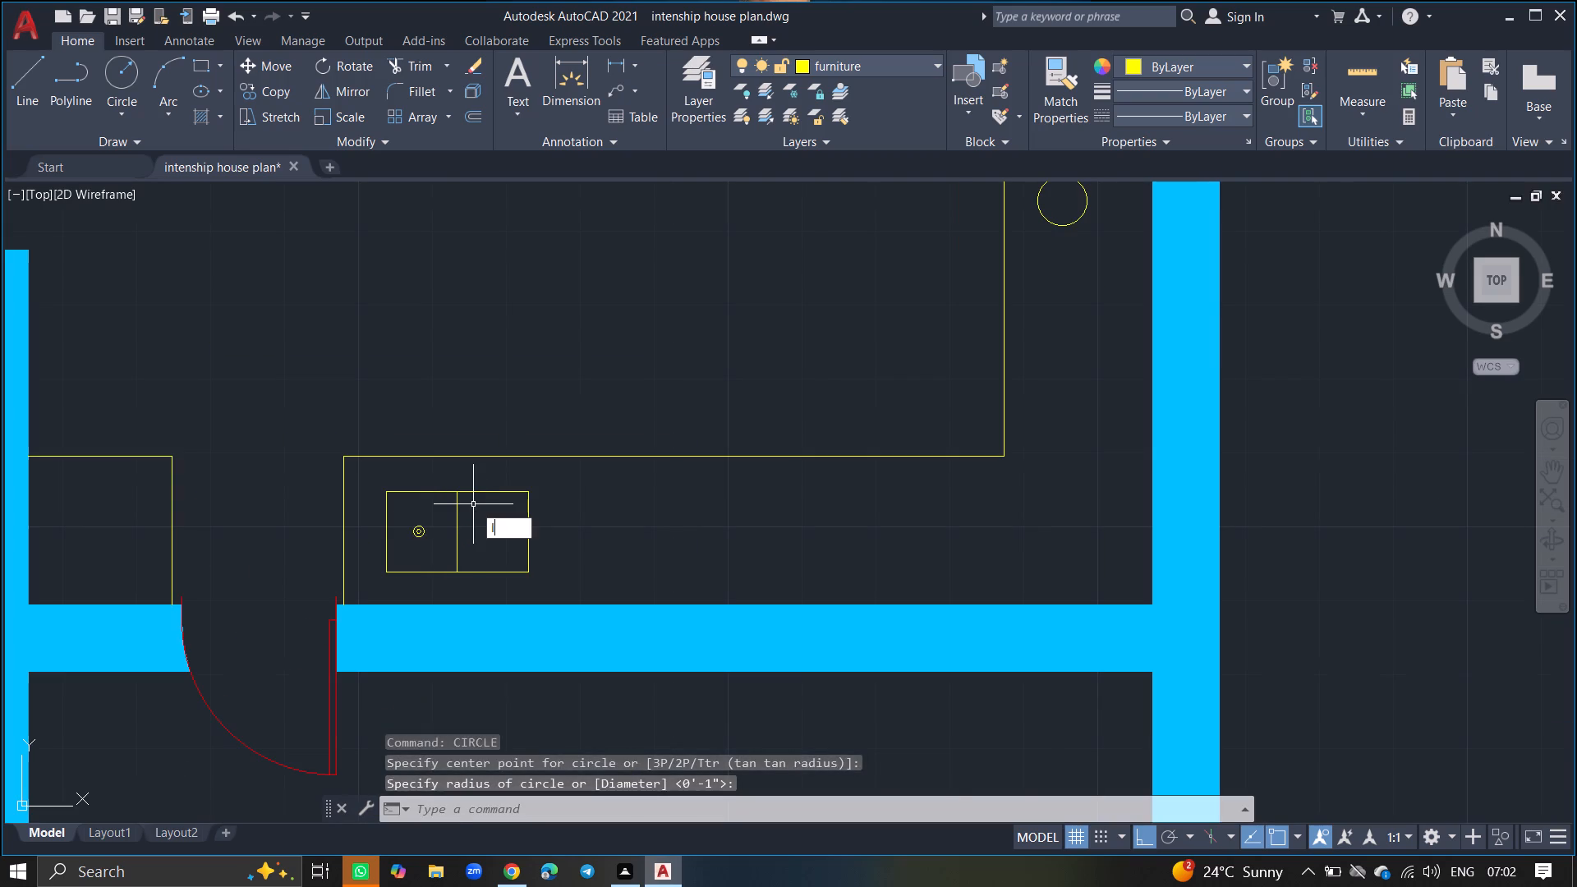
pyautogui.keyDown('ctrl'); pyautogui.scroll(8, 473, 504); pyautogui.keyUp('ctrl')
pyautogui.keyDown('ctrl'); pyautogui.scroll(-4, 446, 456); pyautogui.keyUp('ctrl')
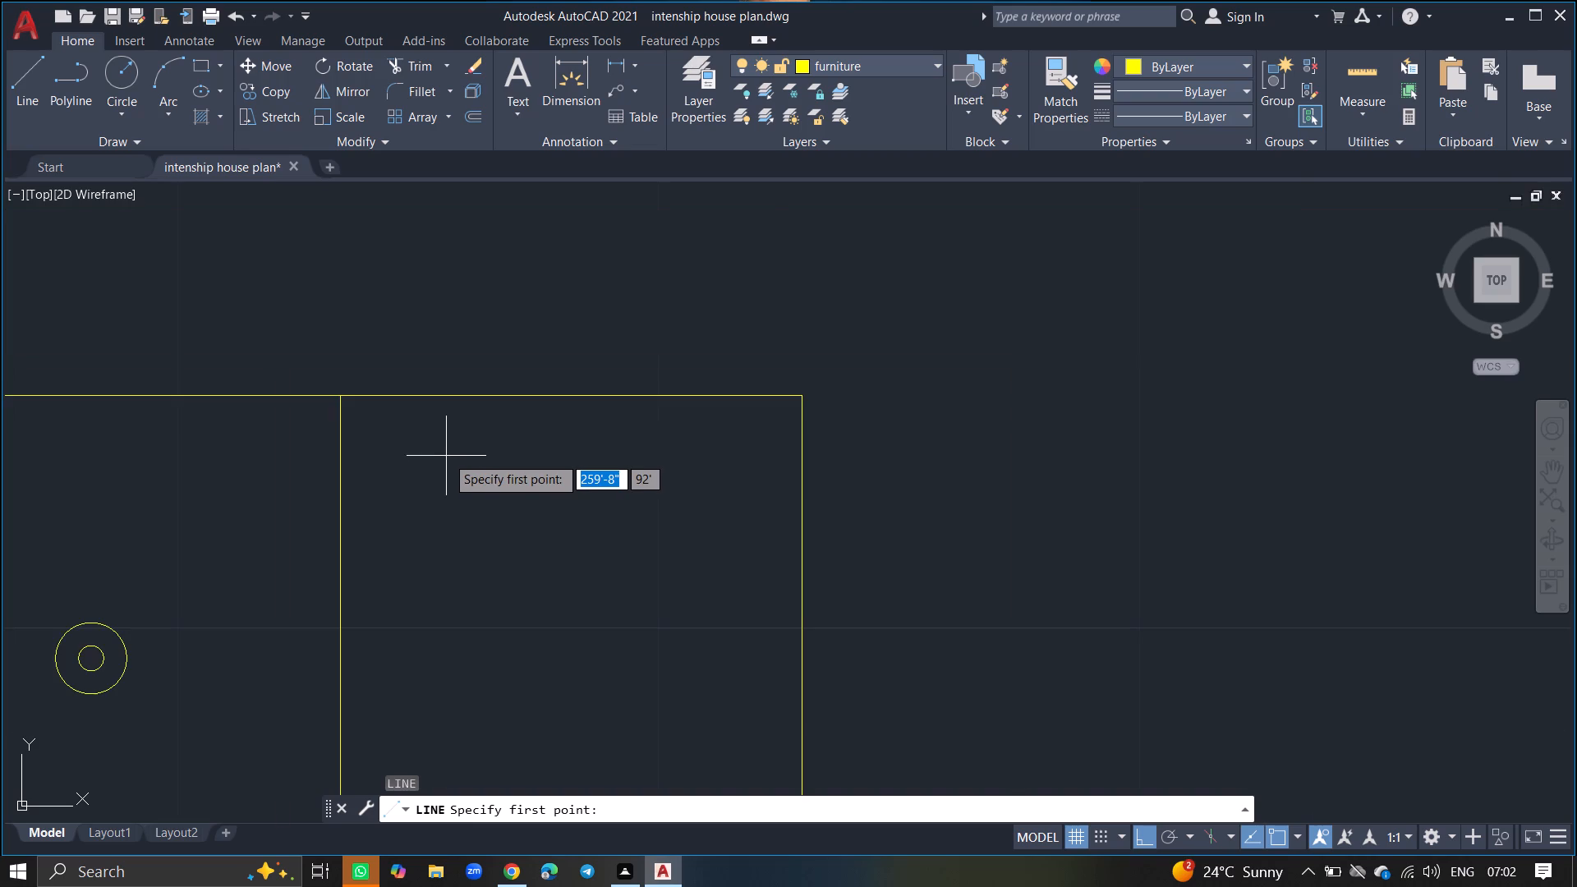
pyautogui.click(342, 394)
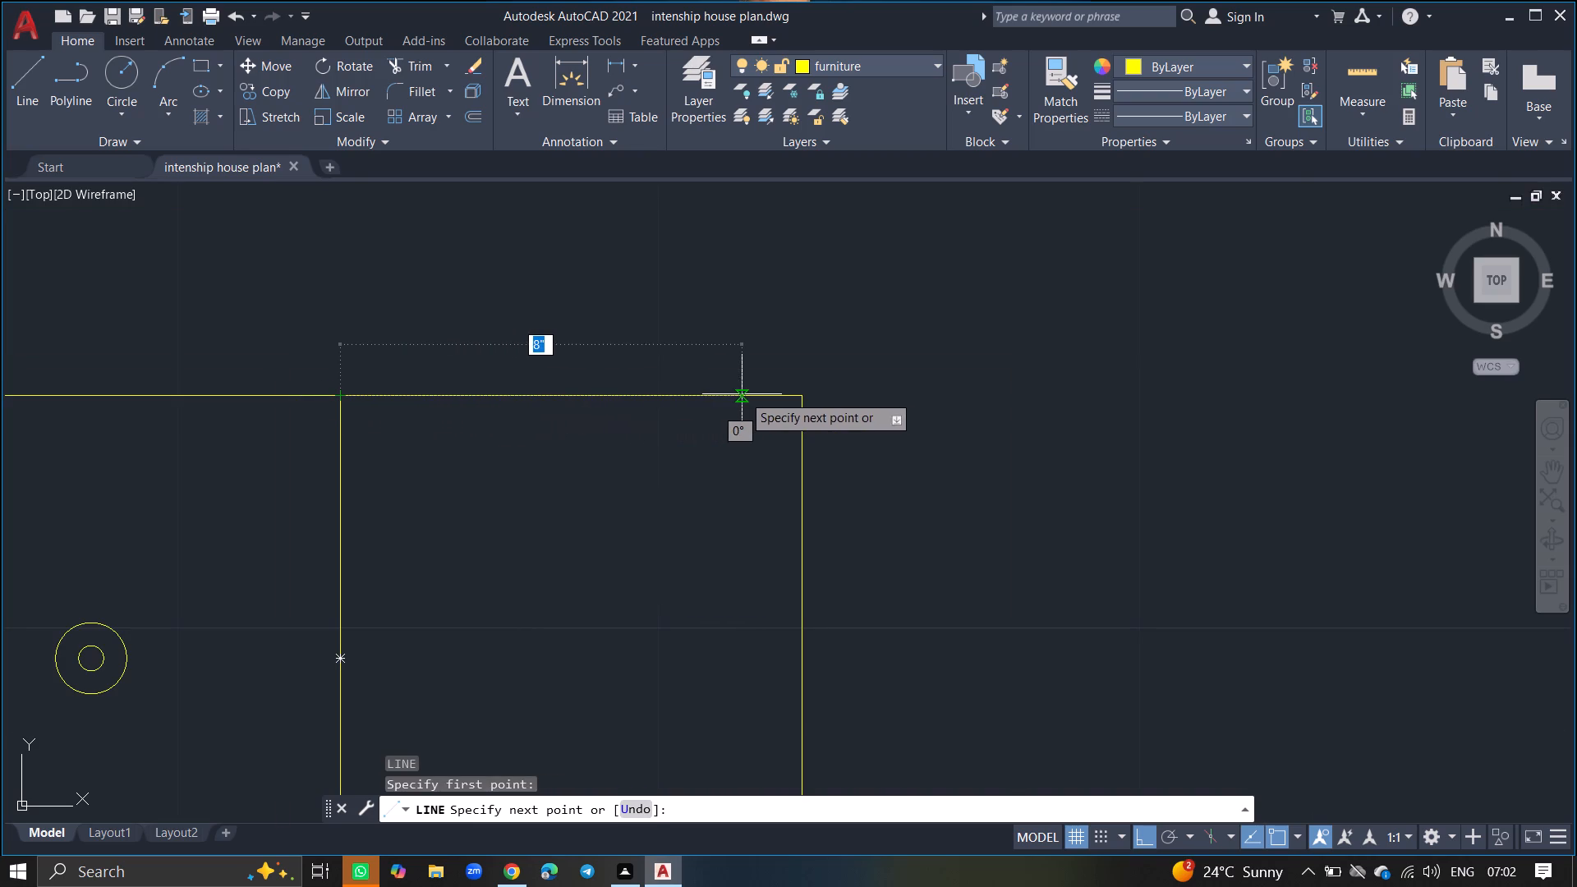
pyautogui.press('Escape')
# Offset the sink rectangle outward by about 1" to form a rim around it.
pyautogui.write('offset')
pyautogui.press('Return')
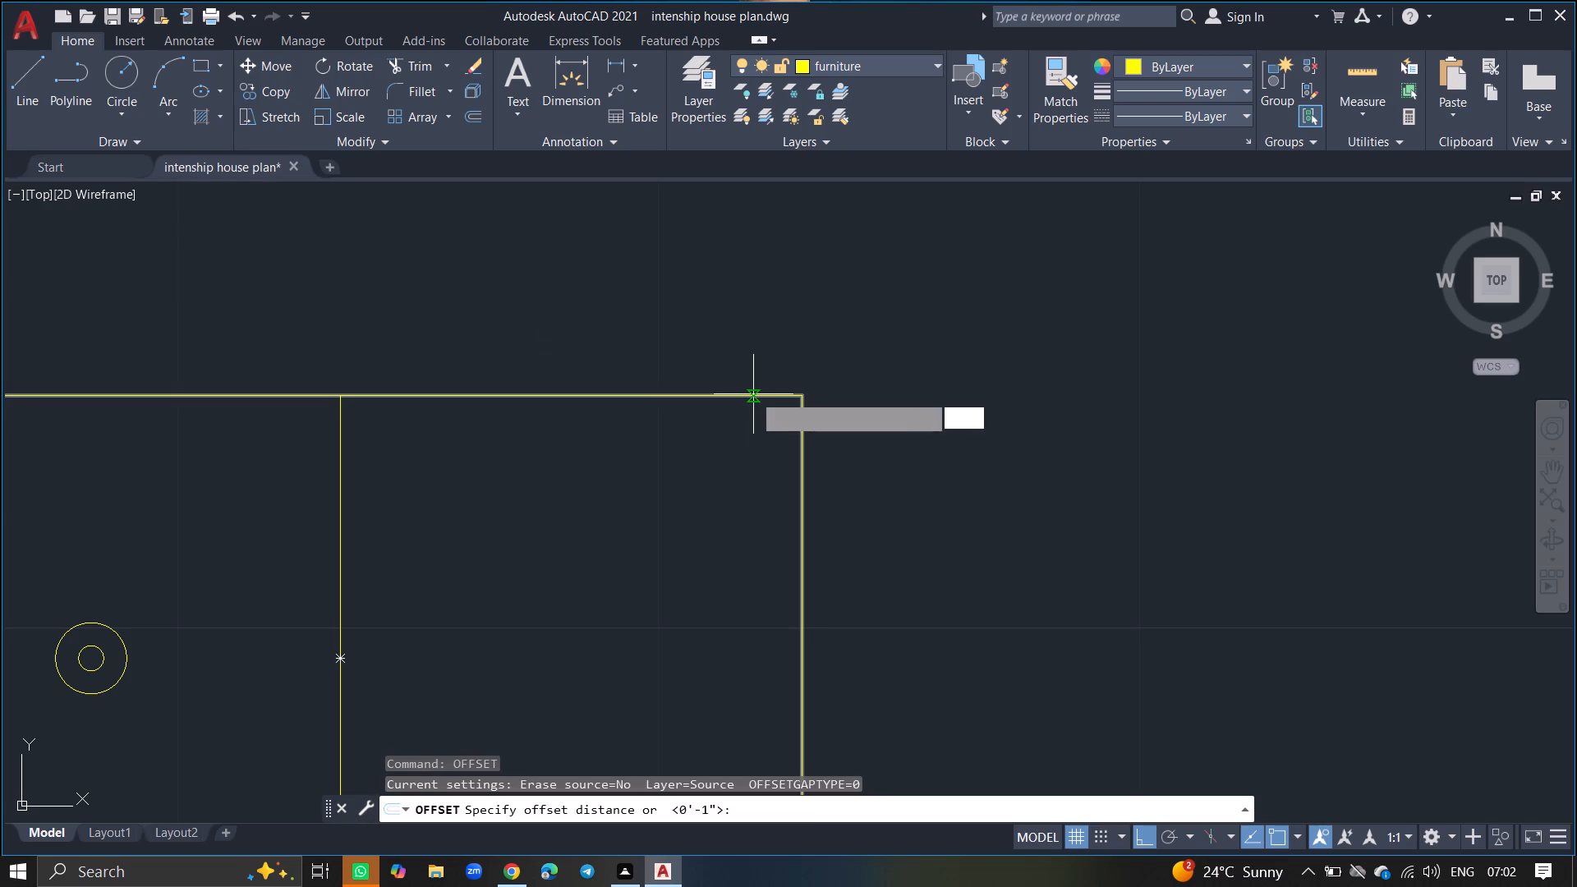
pyautogui.click(753, 394)
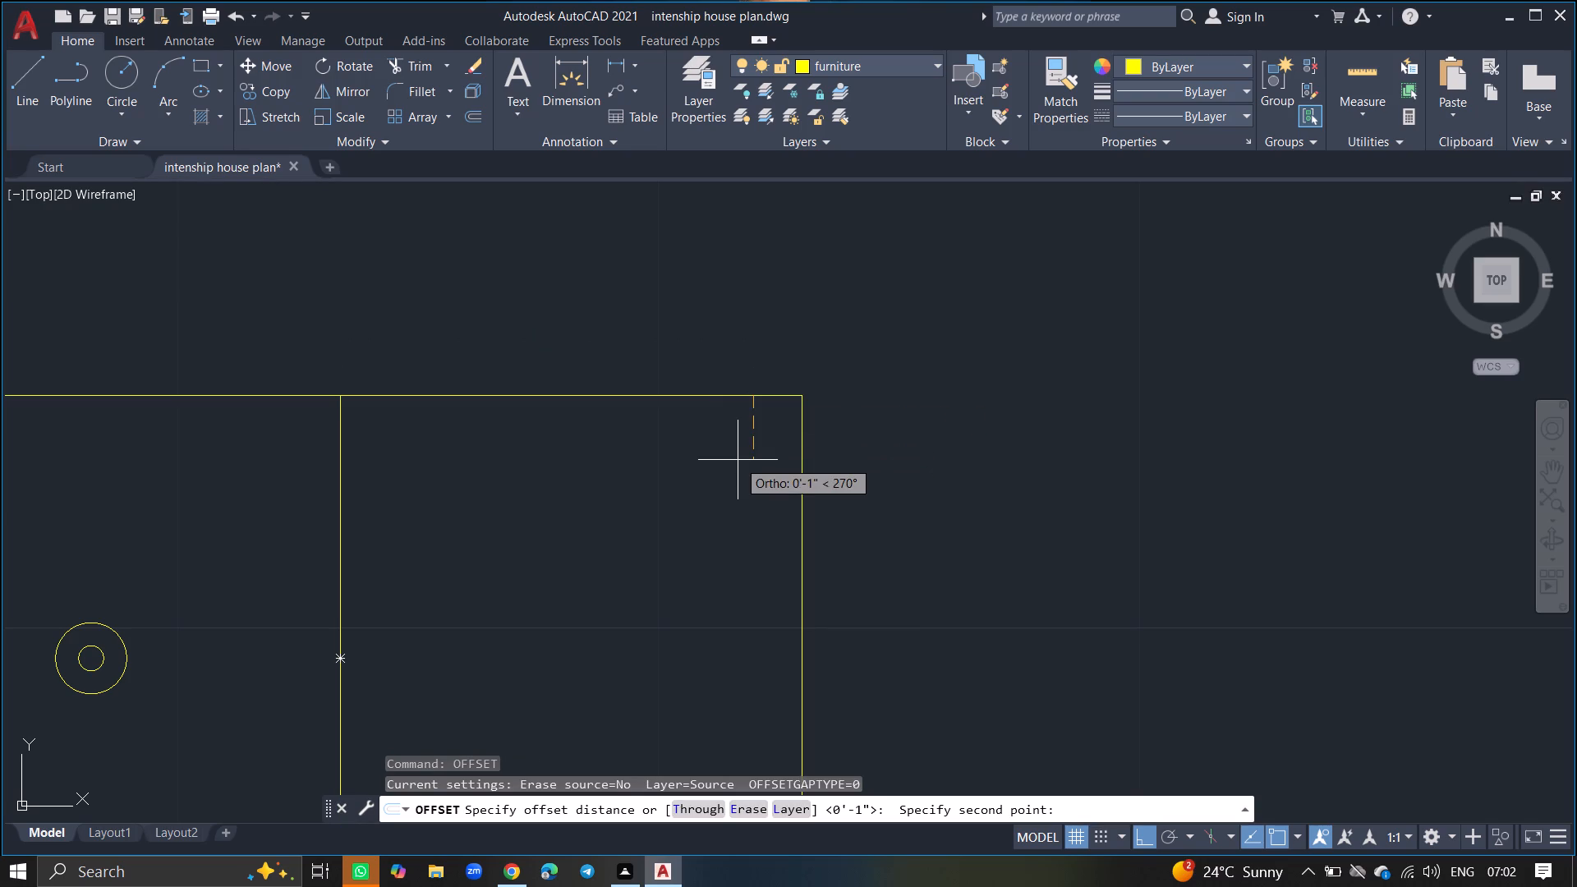
pyautogui.click(738, 460)
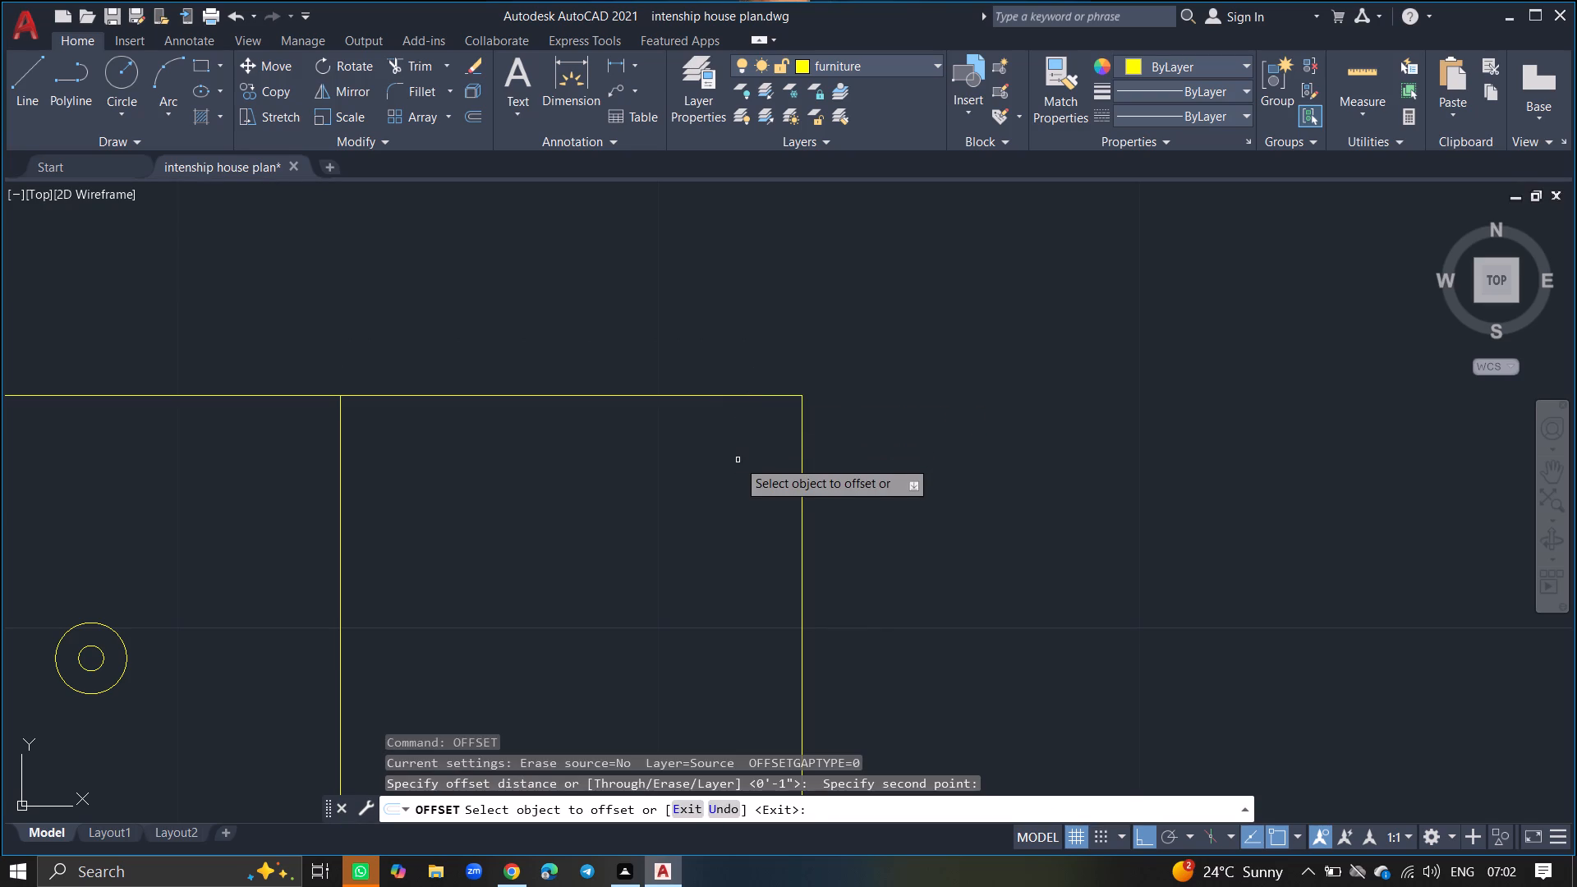
pyautogui.click(724, 396)
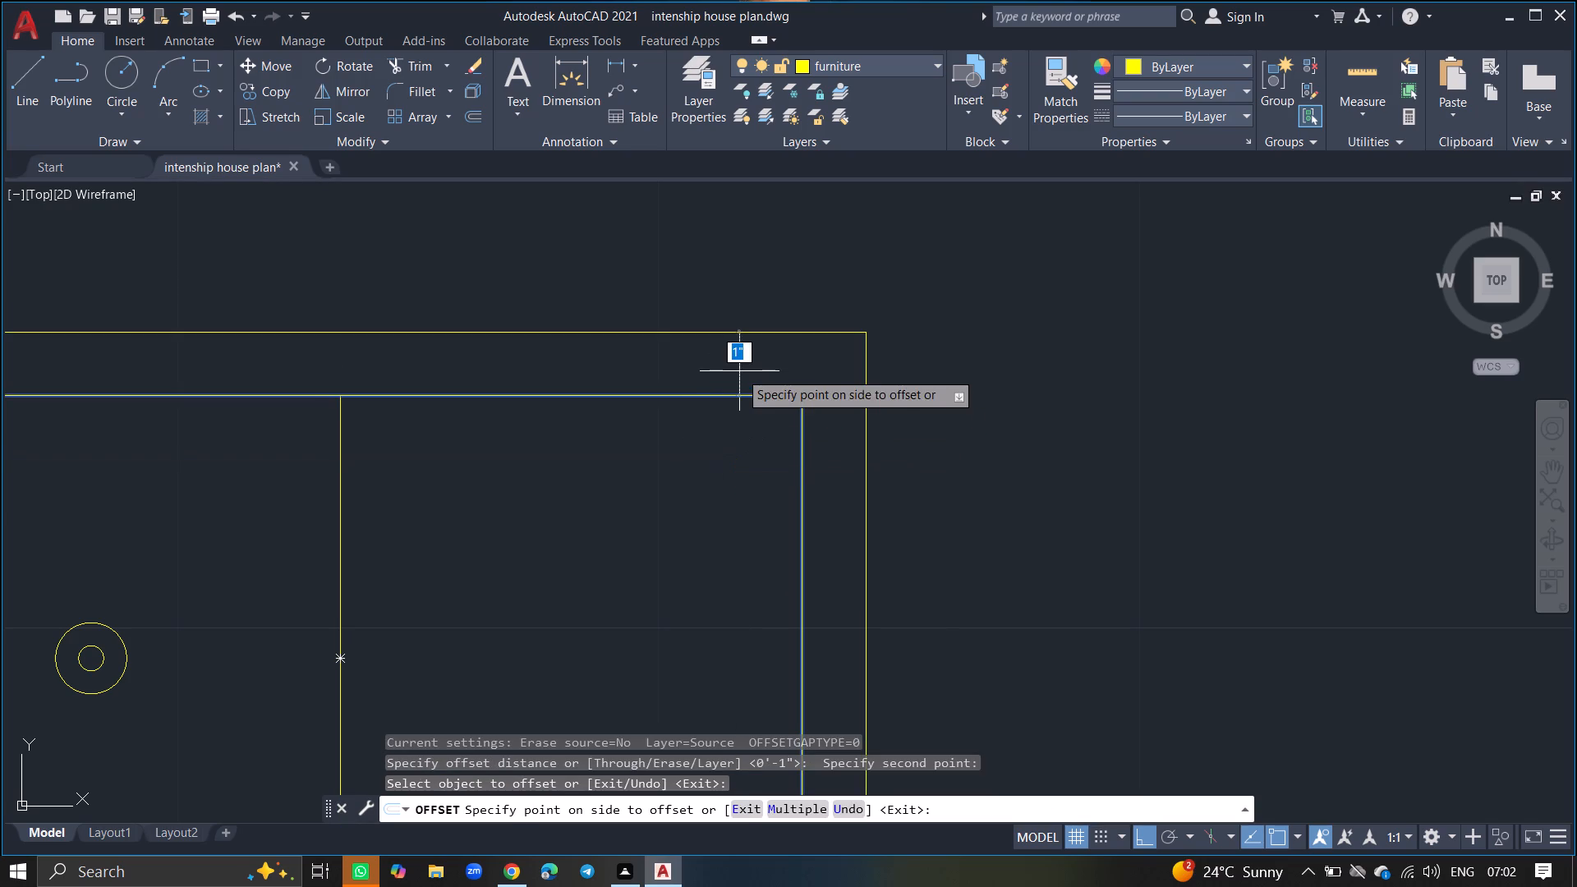
pyautogui.click(739, 371)
pyautogui.keyDown('ctrl'); pyautogui.scroll(-3, 739, 371); pyautogui.keyUp('ctrl')
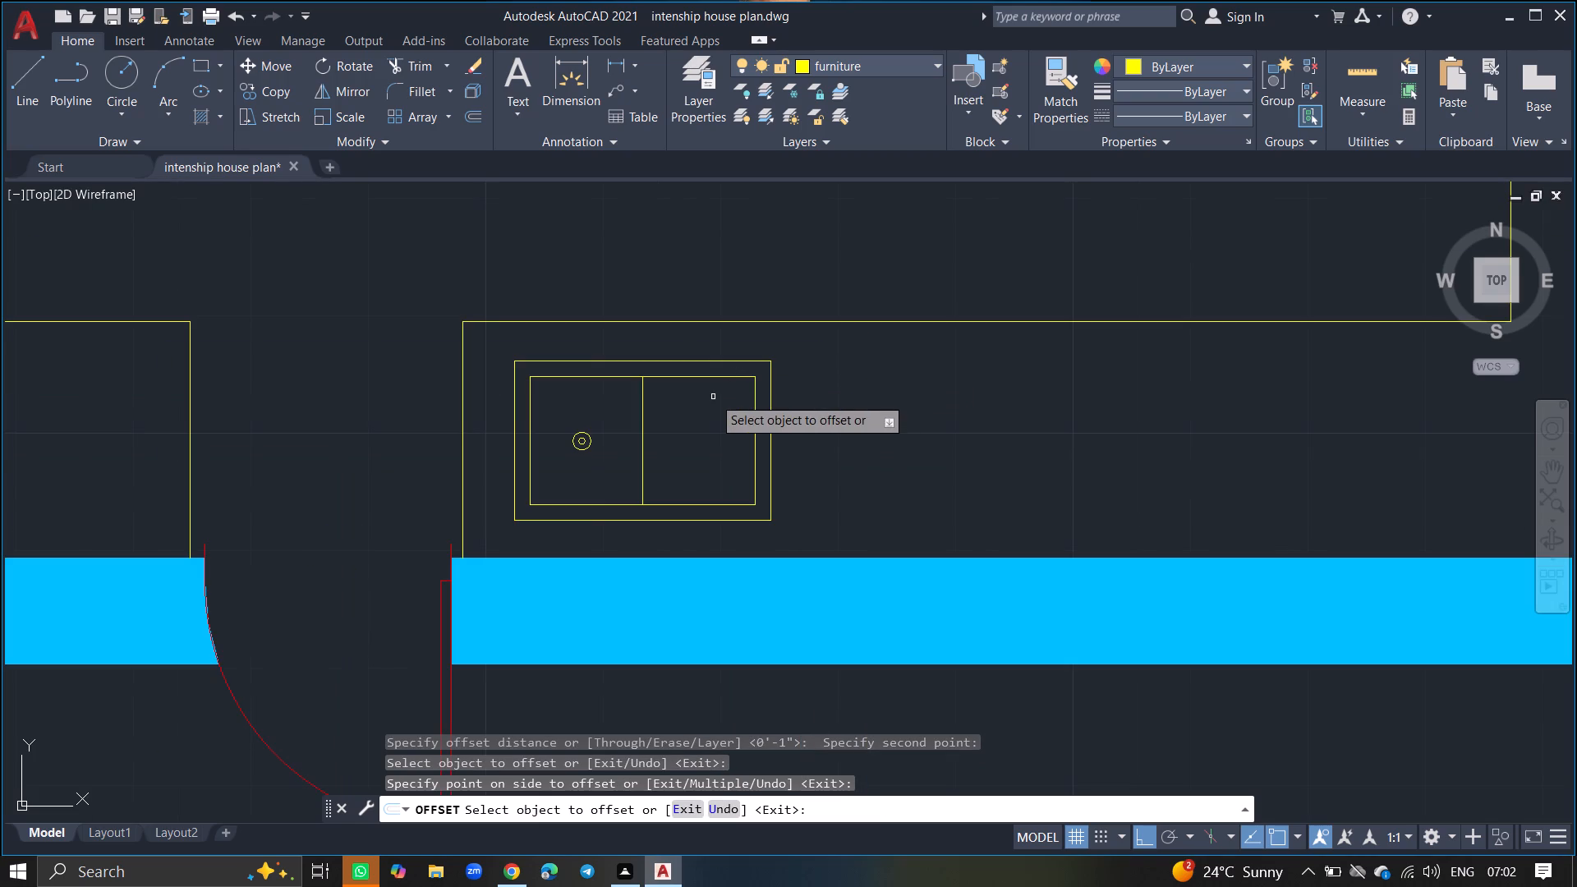
pyautogui.press('Return')
# Draw a line about 10" long over the north edge of the sink's east half, from the divider to the inner corner.
pyautogui.press('l')
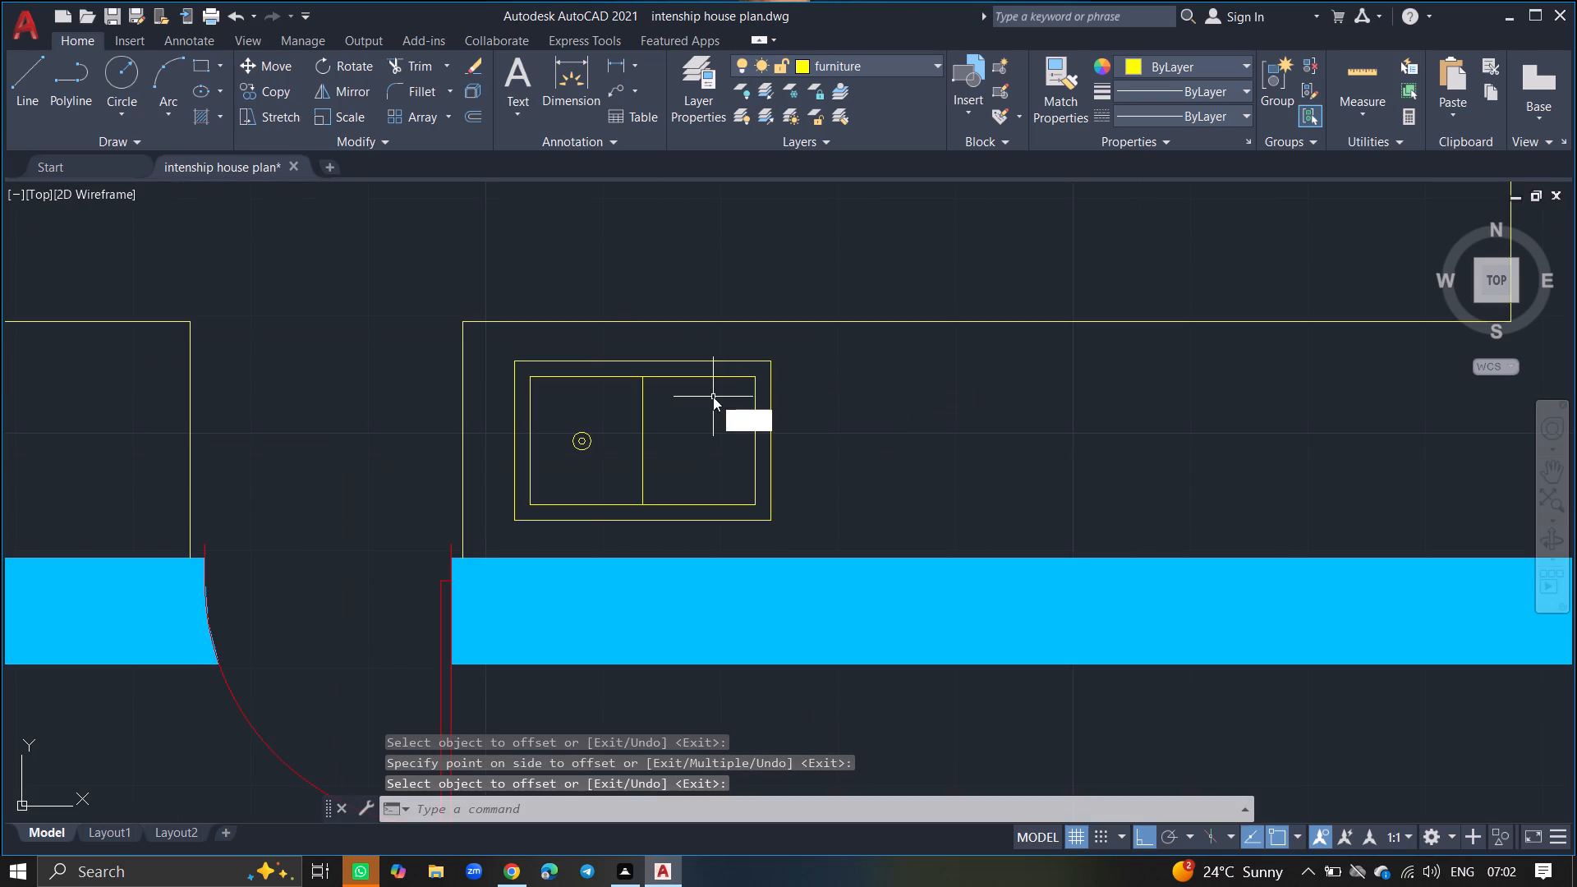
pyautogui.press('Return')
pyautogui.keyDown('ctrl'); pyautogui.scroll(4, 713, 397); pyautogui.keyUp('ctrl')
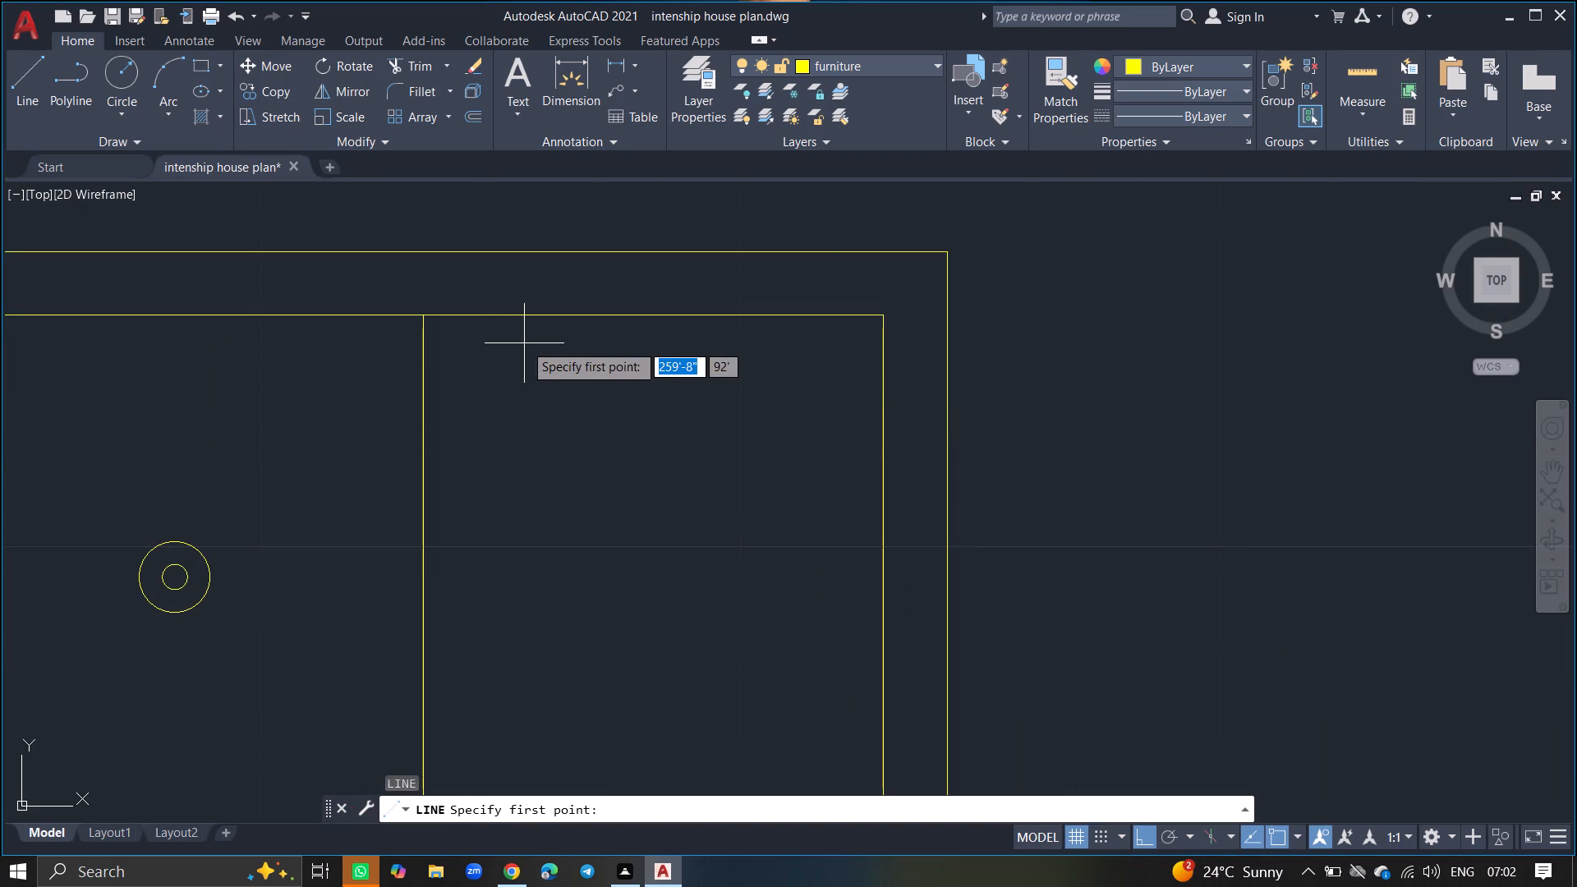
pyautogui.moveTo(419, 316); pyautogui.dragTo(589, 328)
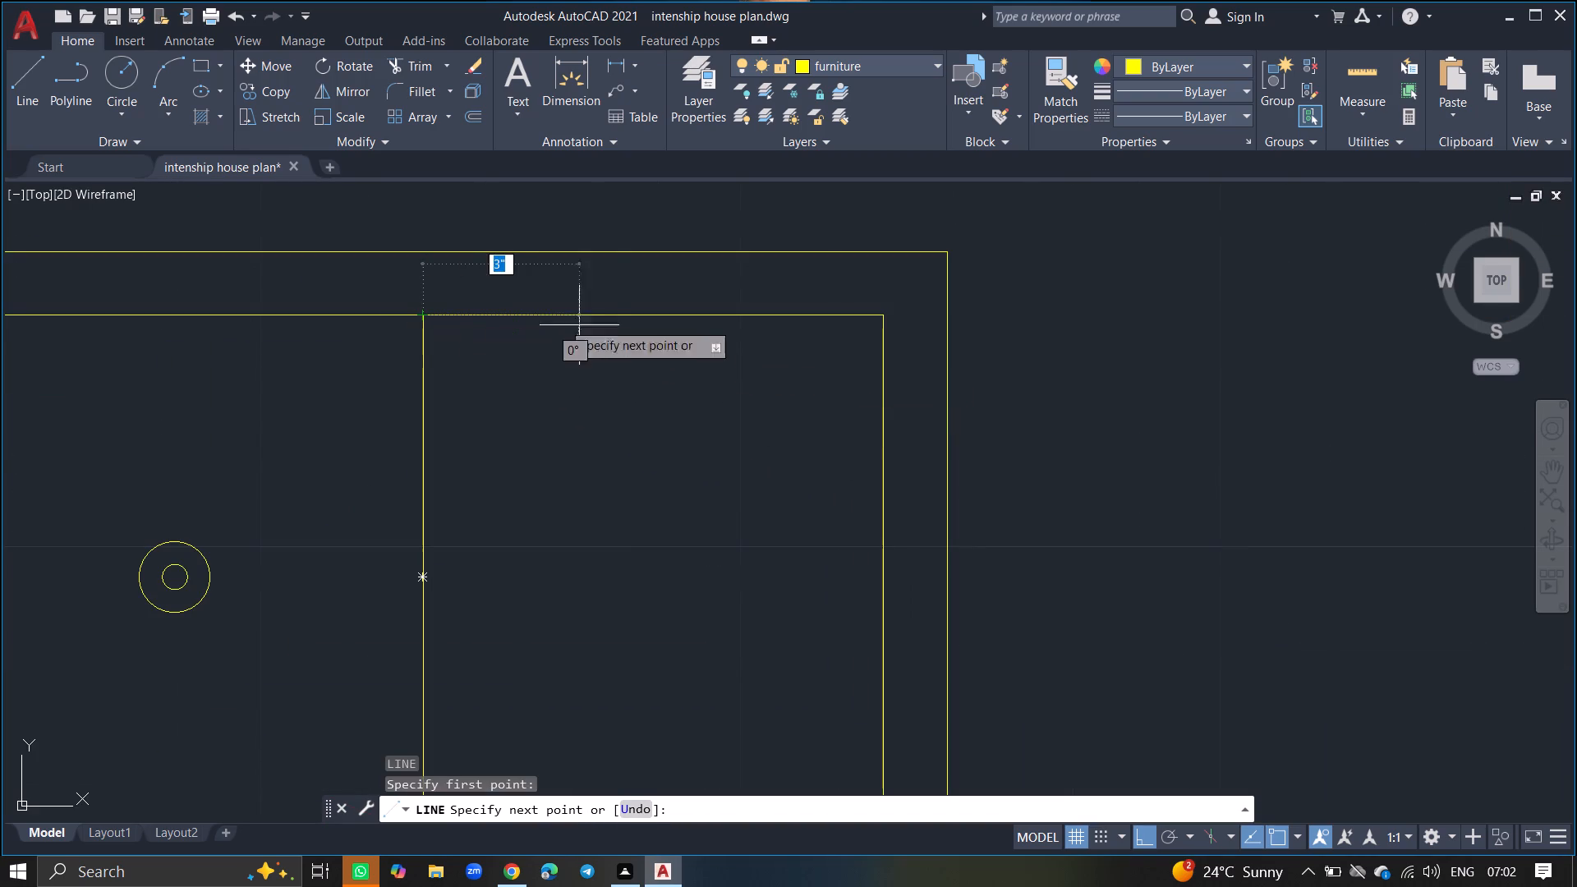
pyautogui.moveTo(589, 328); pyautogui.dragTo(601, 329)
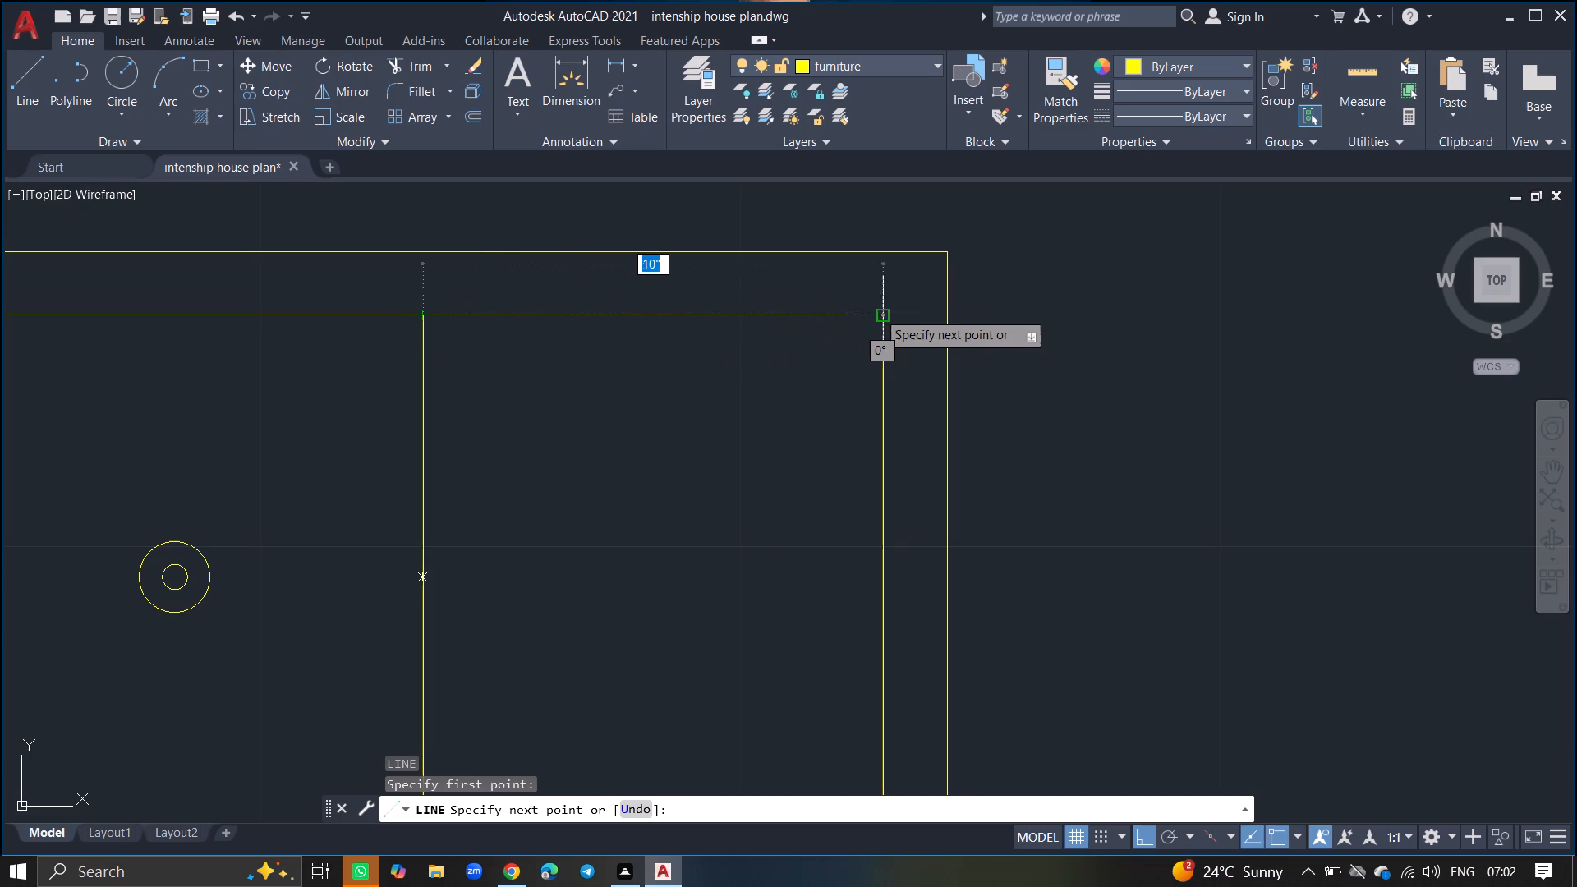
pyautogui.click(880, 314)
pyautogui.press('Return')
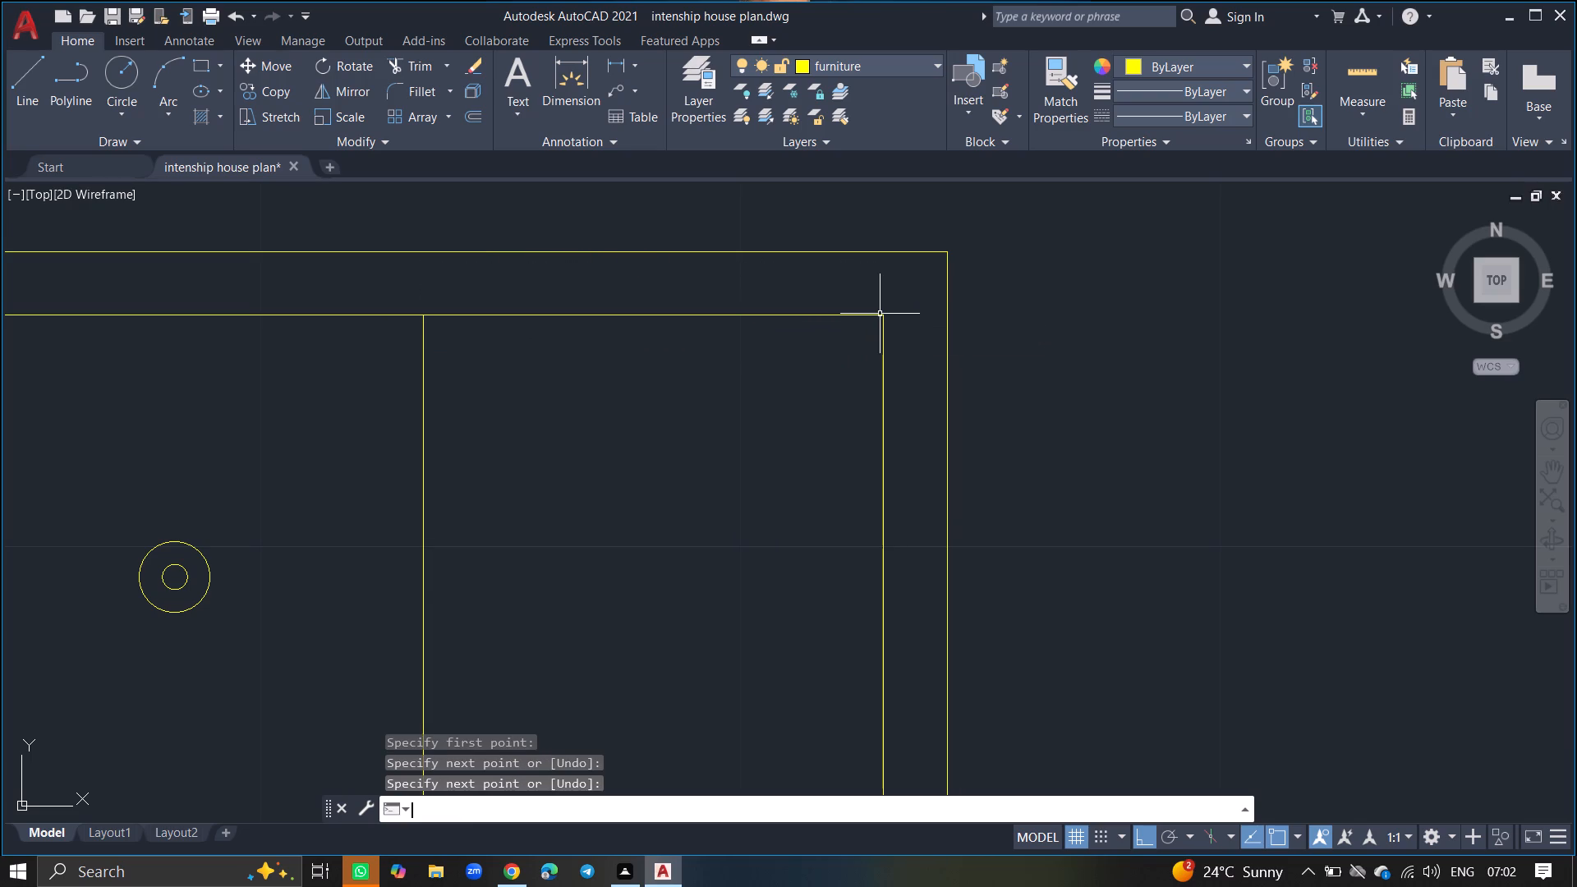
# Offset the new line southward by 1" four times in succession to start the drainboard ribs in the sink's east half.
pyautogui.click(864, 316)
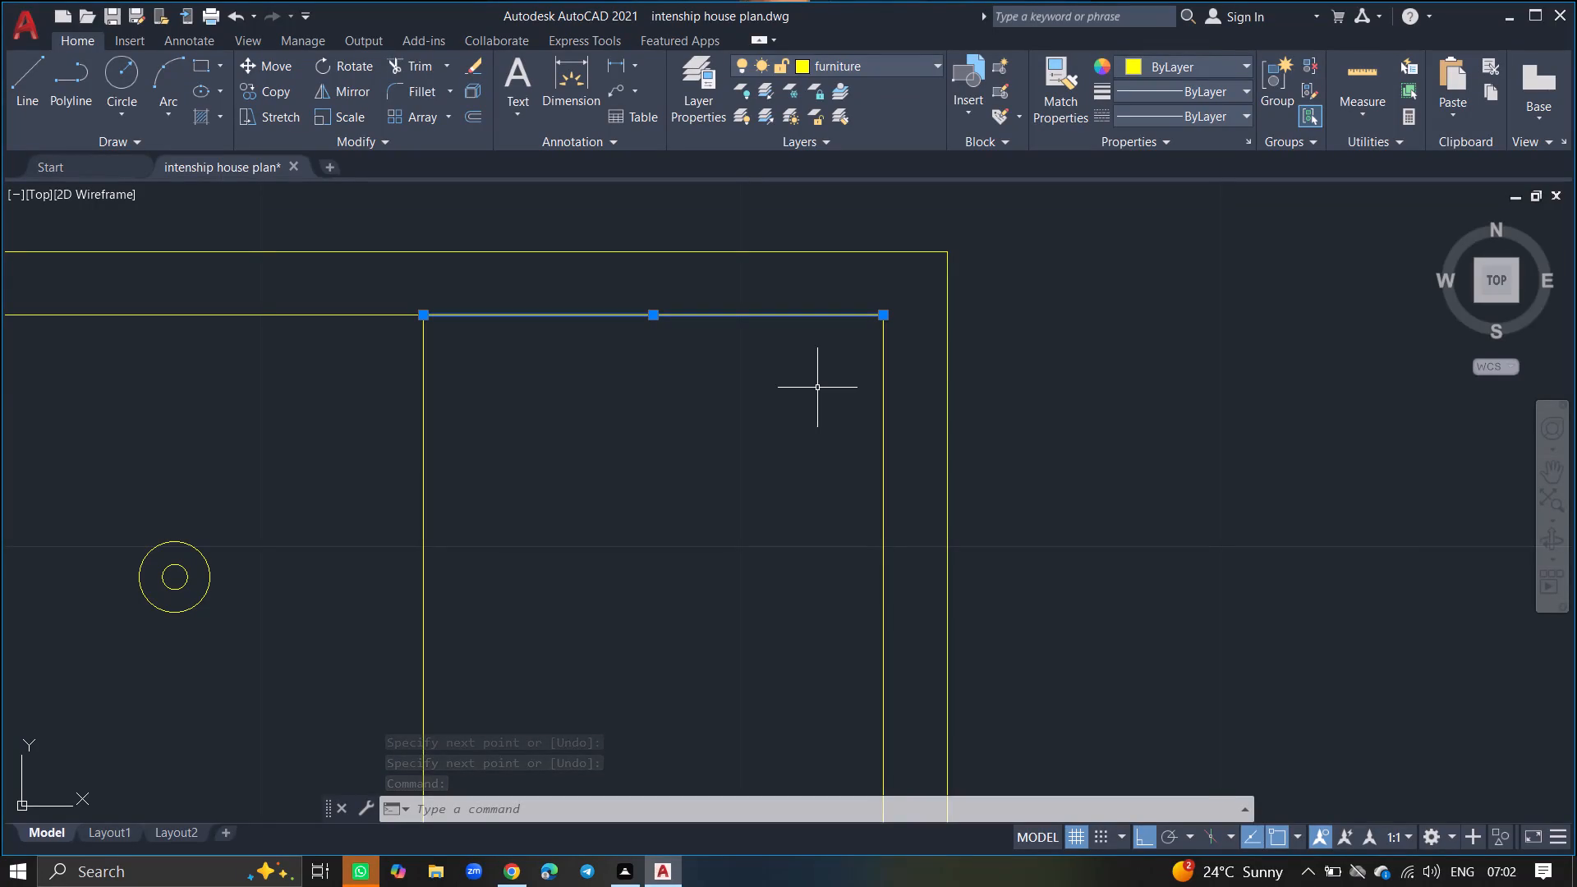
pyautogui.write('offset')
pyautogui.press('Return')
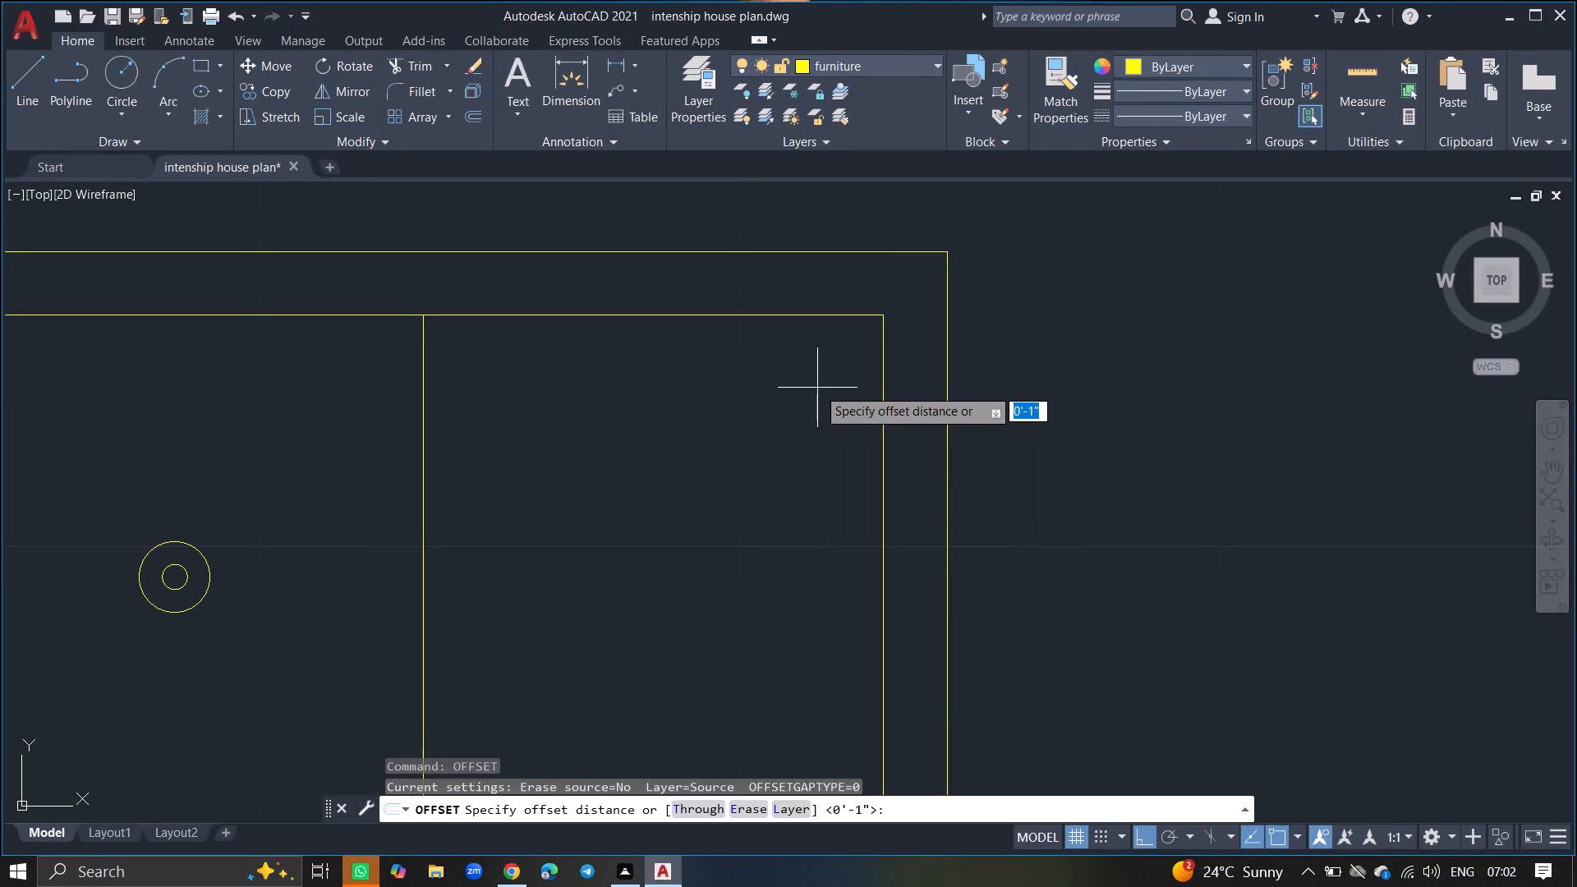
pyautogui.press('Return')
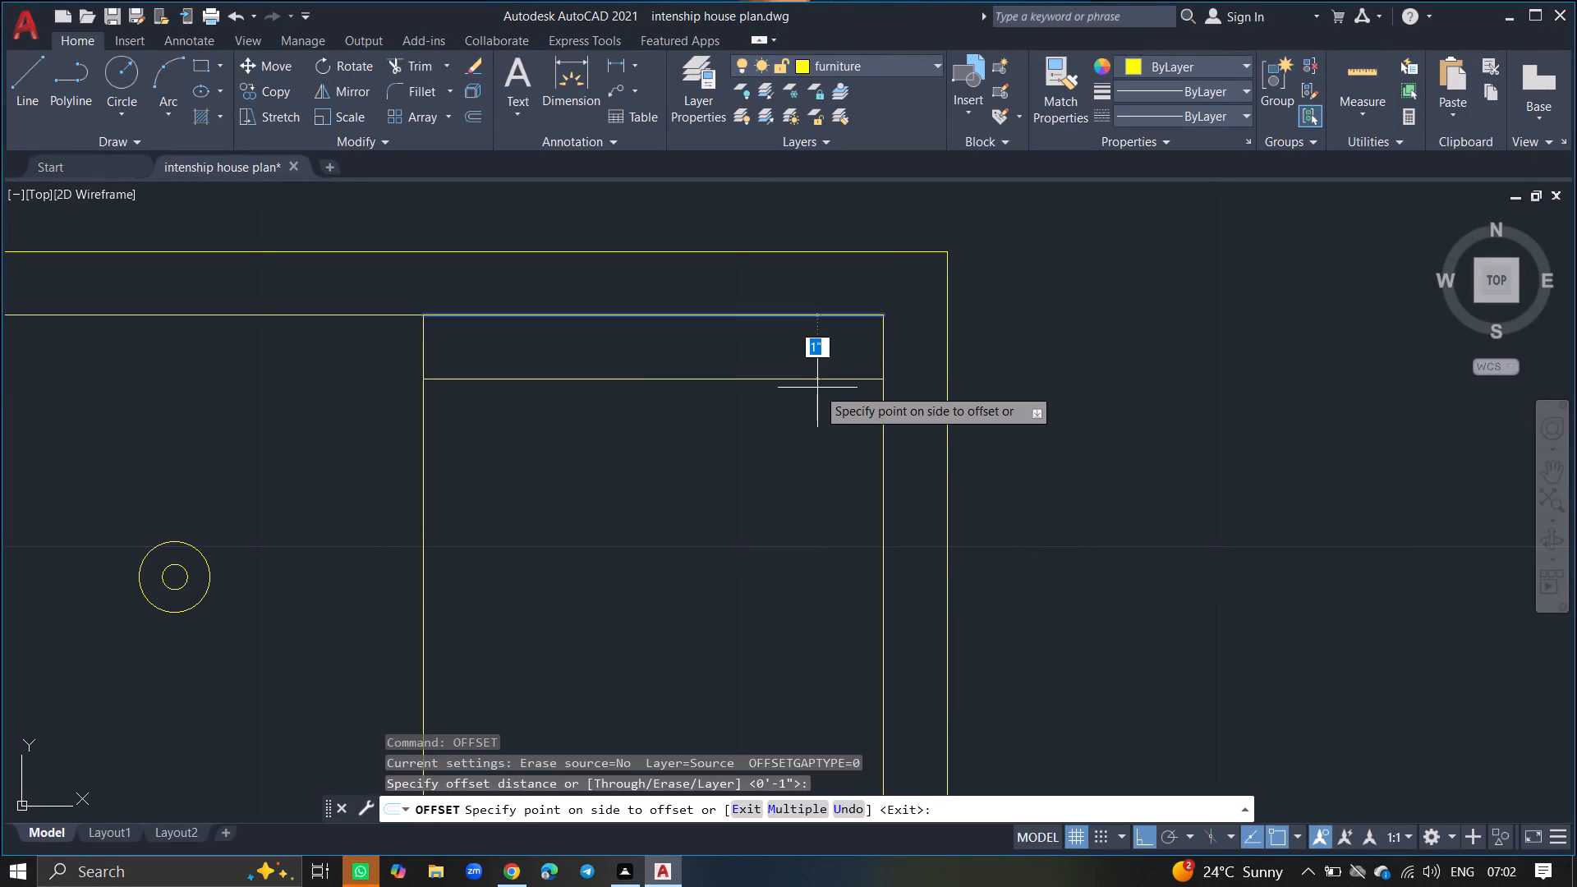
pyautogui.click(817, 388)
pyautogui.keyDown('ctrl'); pyautogui.scroll(-4, 817, 388); pyautogui.keyUp('ctrl')
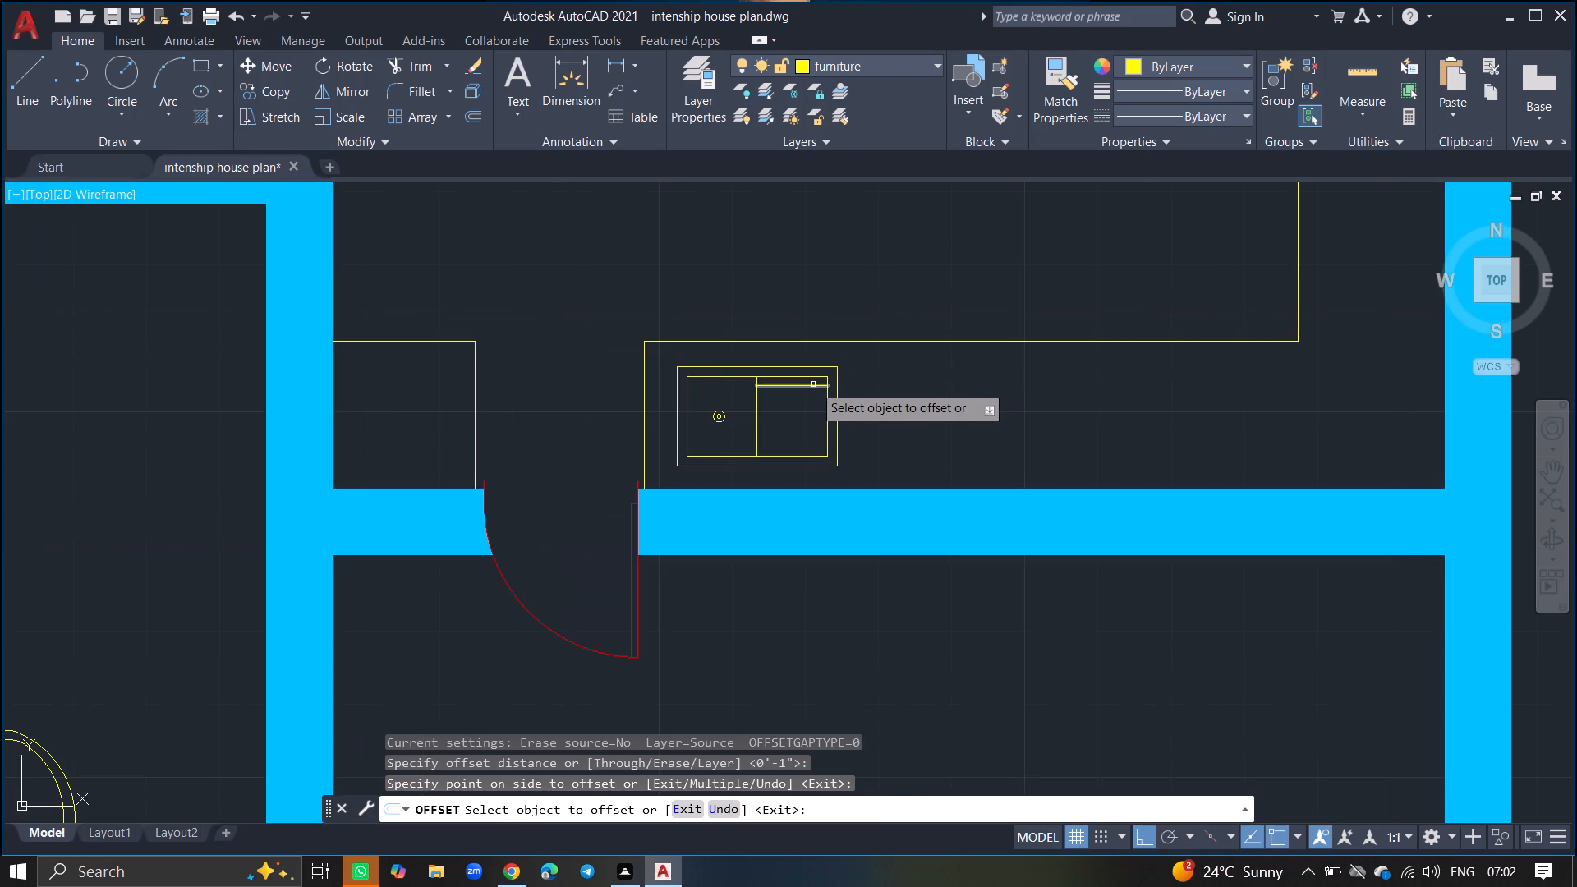
pyautogui.click(813, 384)
pyautogui.click(809, 405)
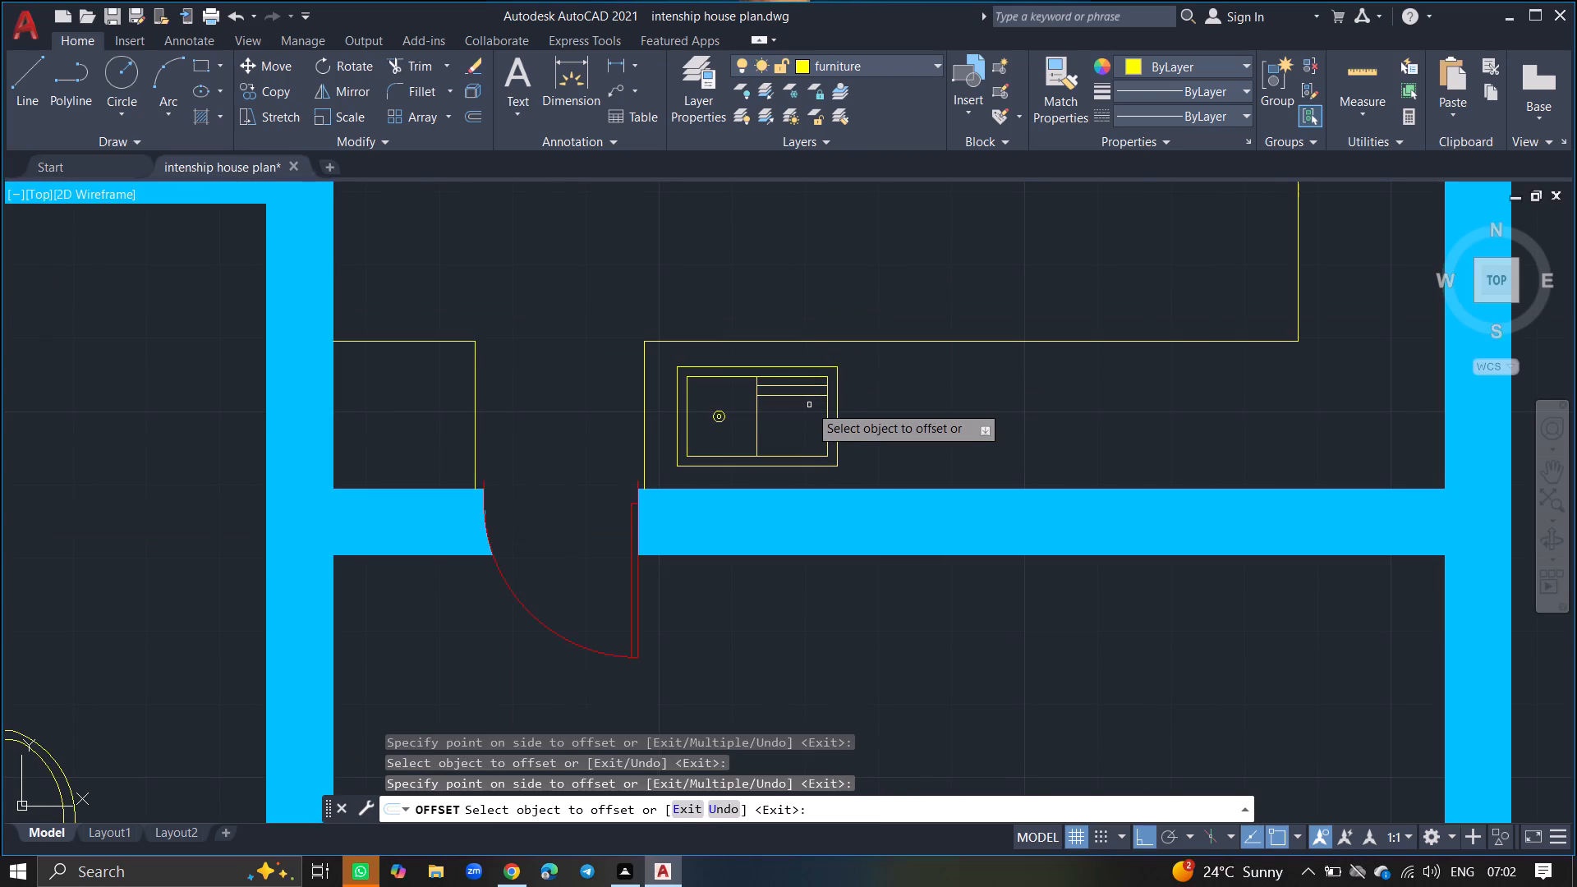
pyautogui.keyDown('ctrl'); pyautogui.scroll(2, 809, 405); pyautogui.keyUp('ctrl')
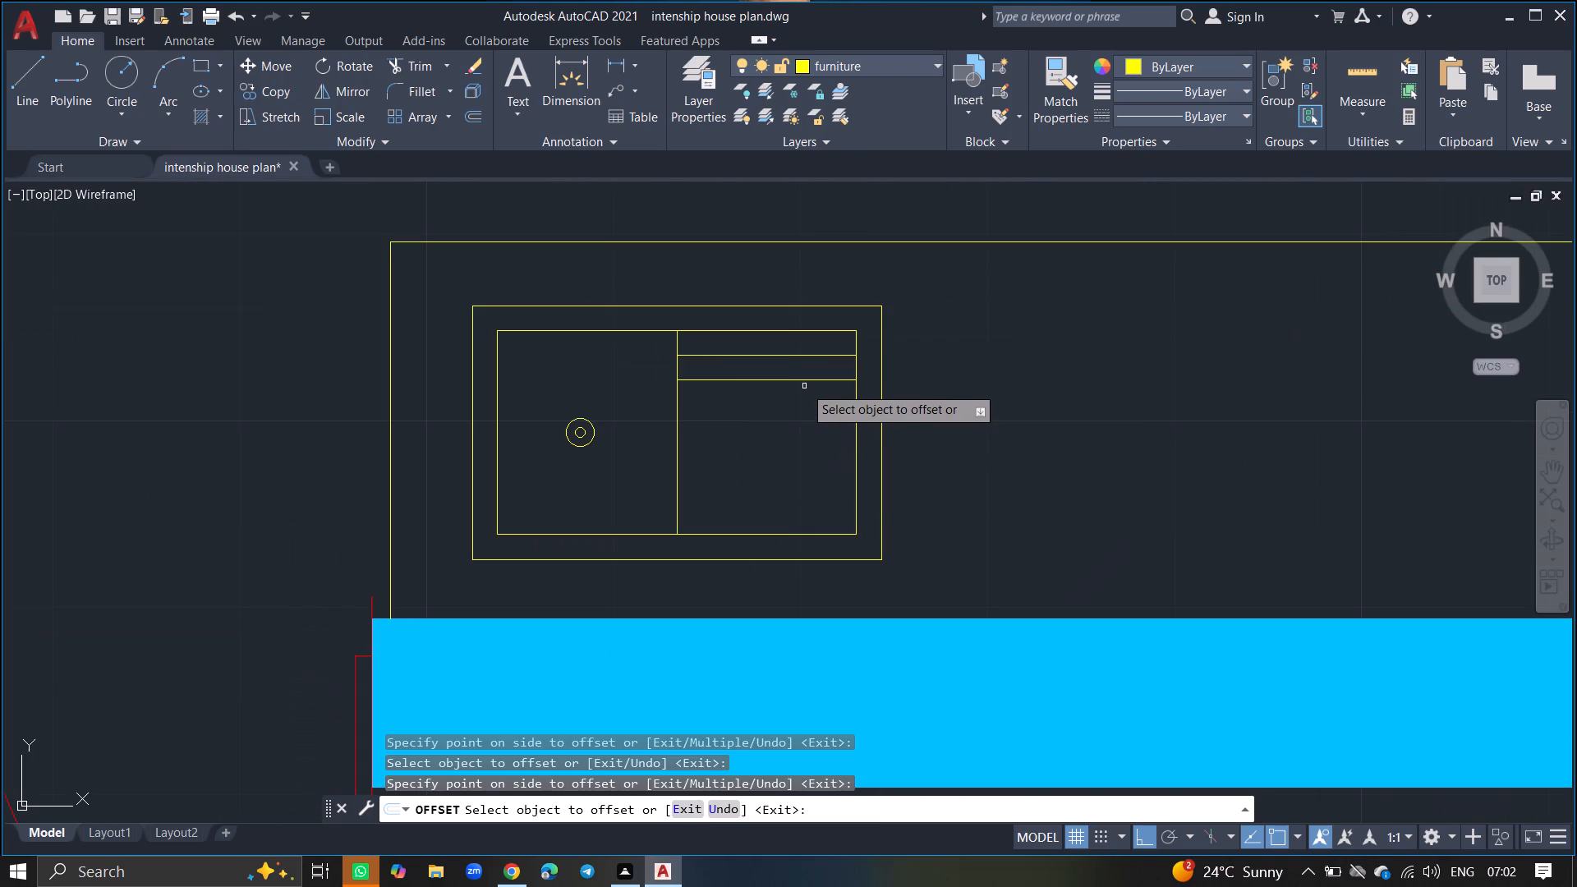
pyautogui.moveTo(803, 380); pyautogui.dragTo(802, 394)
pyautogui.click(802, 394)
pyautogui.moveTo(798, 405); pyautogui.dragTo(795, 419)
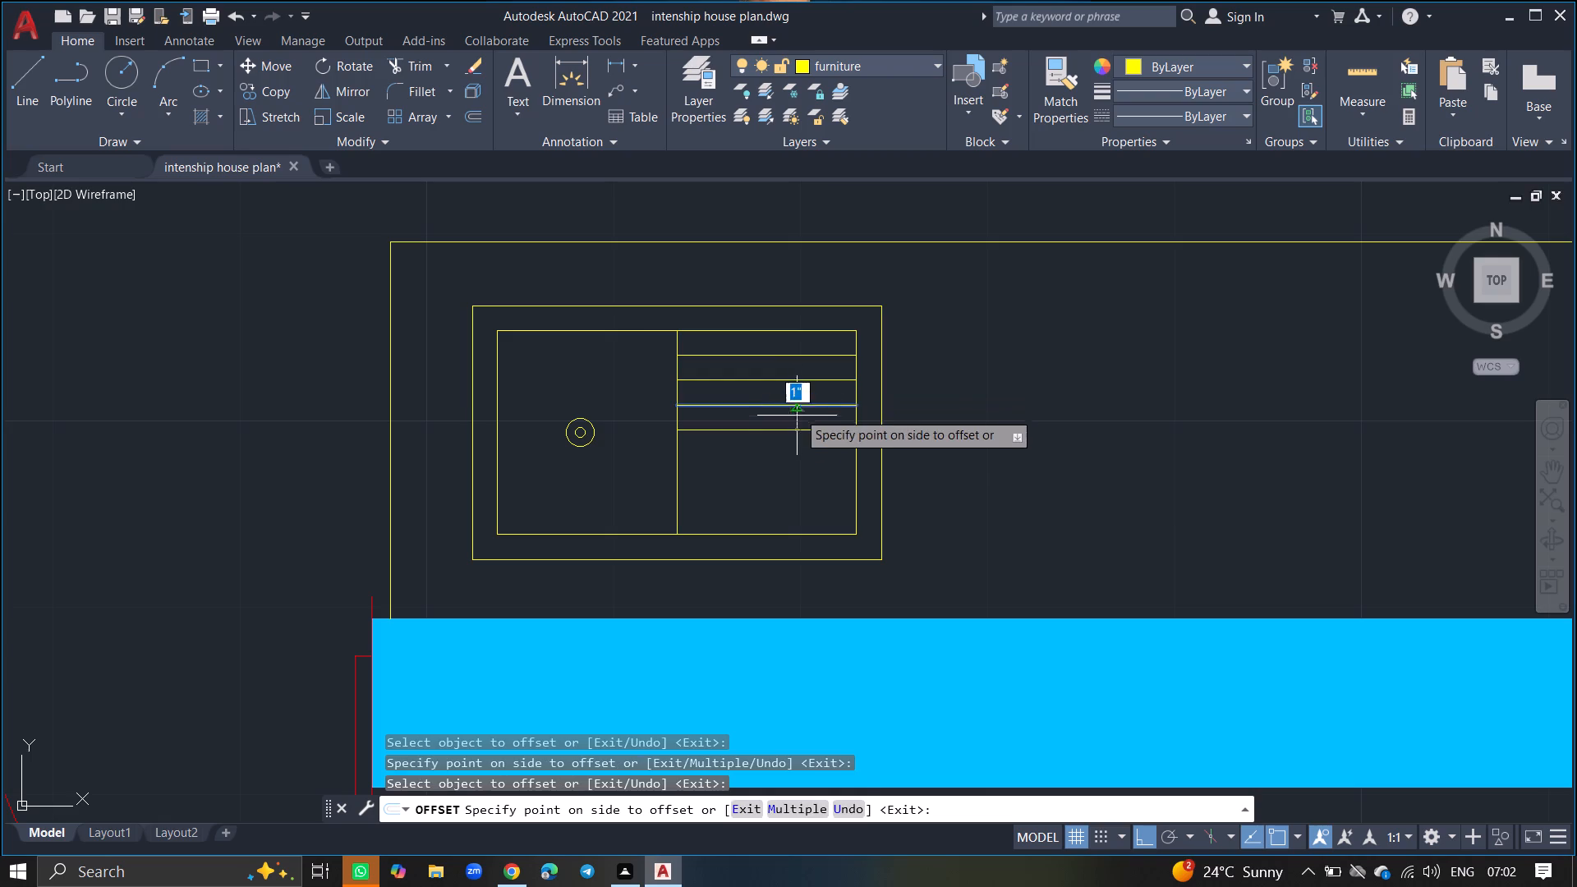
pyautogui.moveTo(795, 419); pyautogui.dragTo(793, 427)
pyautogui.click(793, 427)
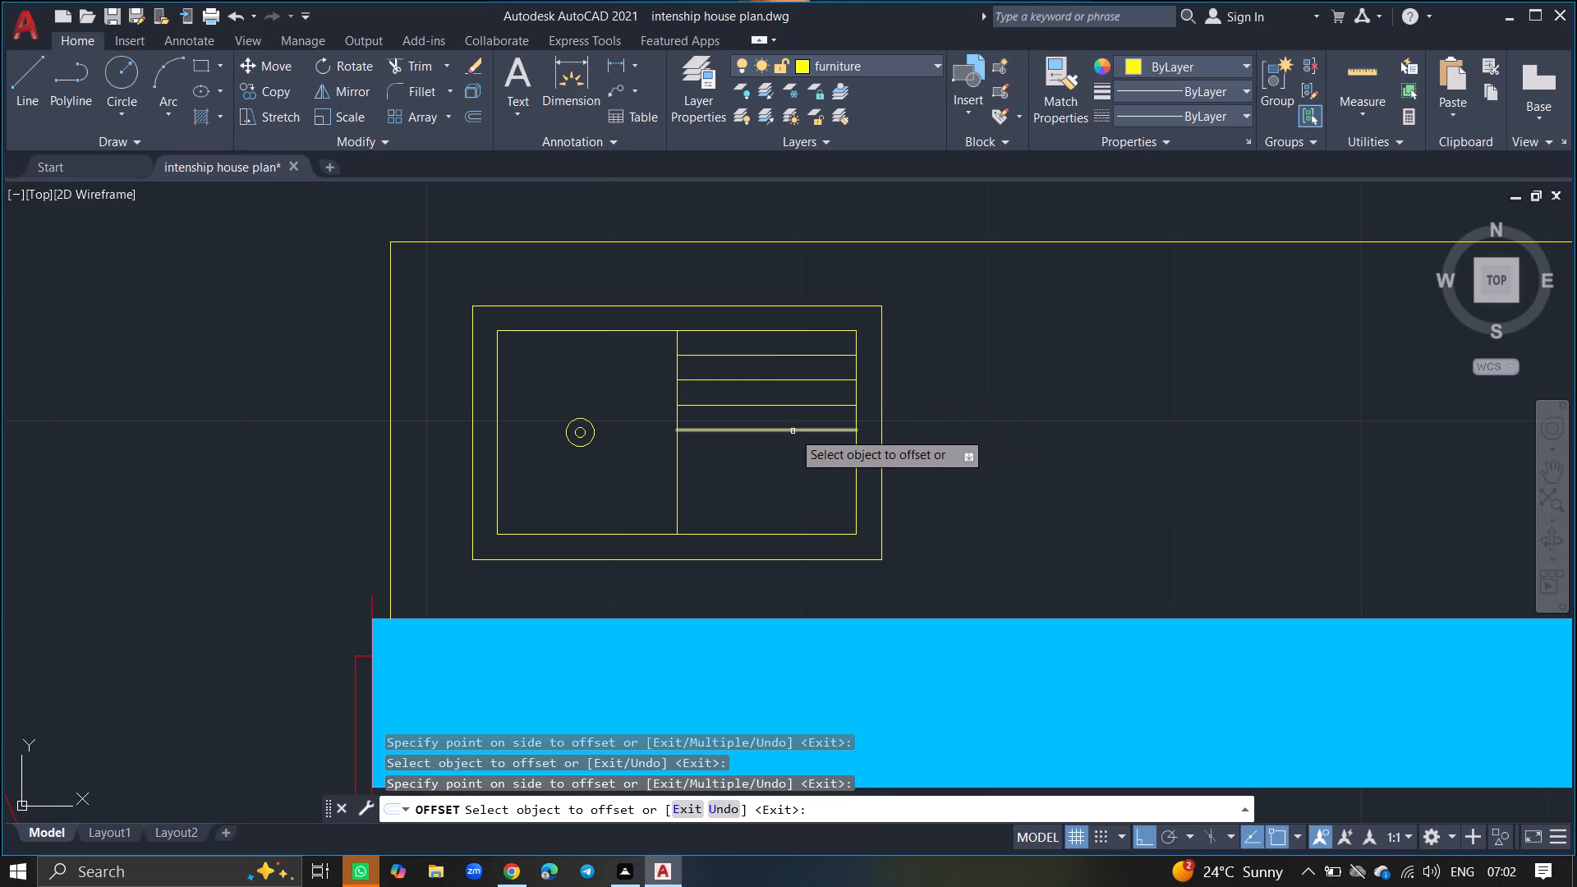
# Add four more drainboard lines by successive 1" offsets southward, reaching almost to the south edge of the sink's east half.
pyautogui.moveTo(793, 430); pyautogui.dragTo(793, 444)
pyautogui.click(793, 444)
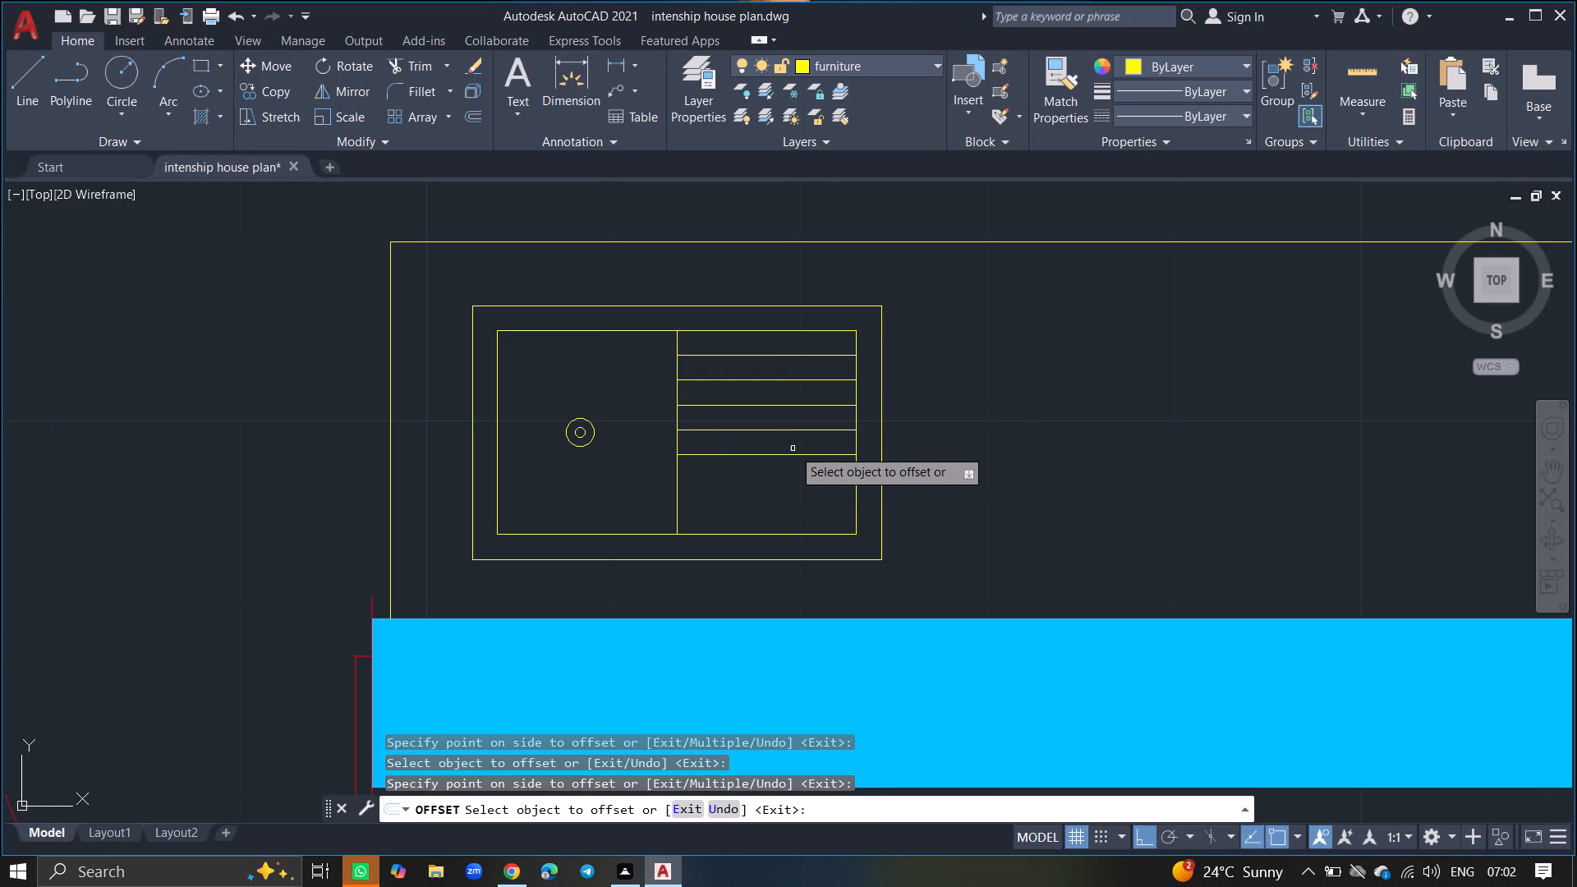
pyautogui.moveTo(792, 455); pyautogui.dragTo(792, 486)
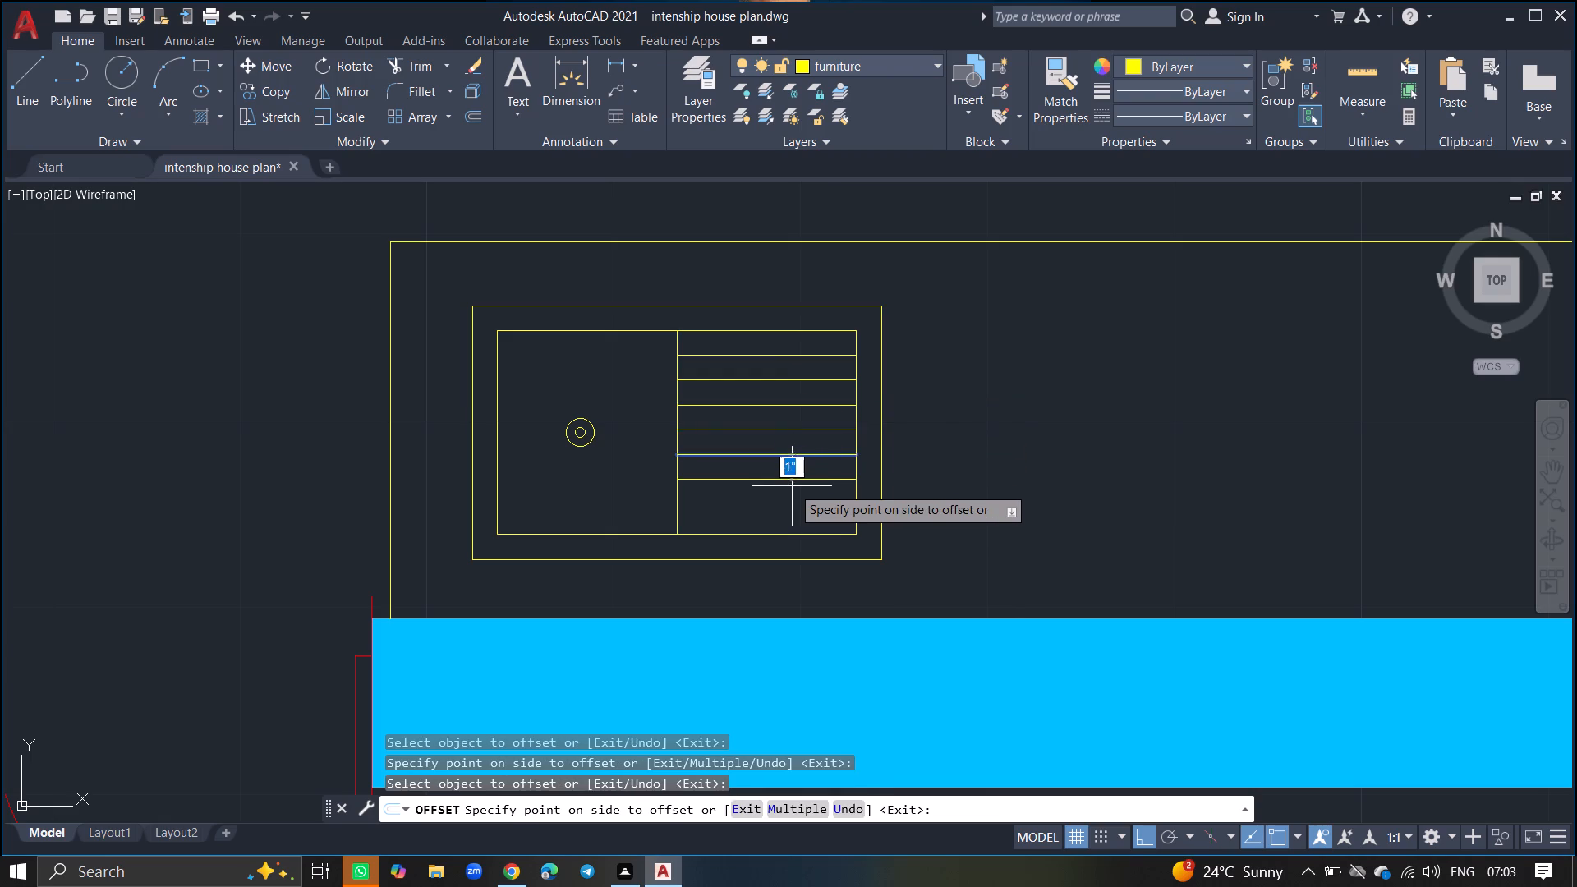
pyautogui.click(792, 486)
pyautogui.click(790, 479)
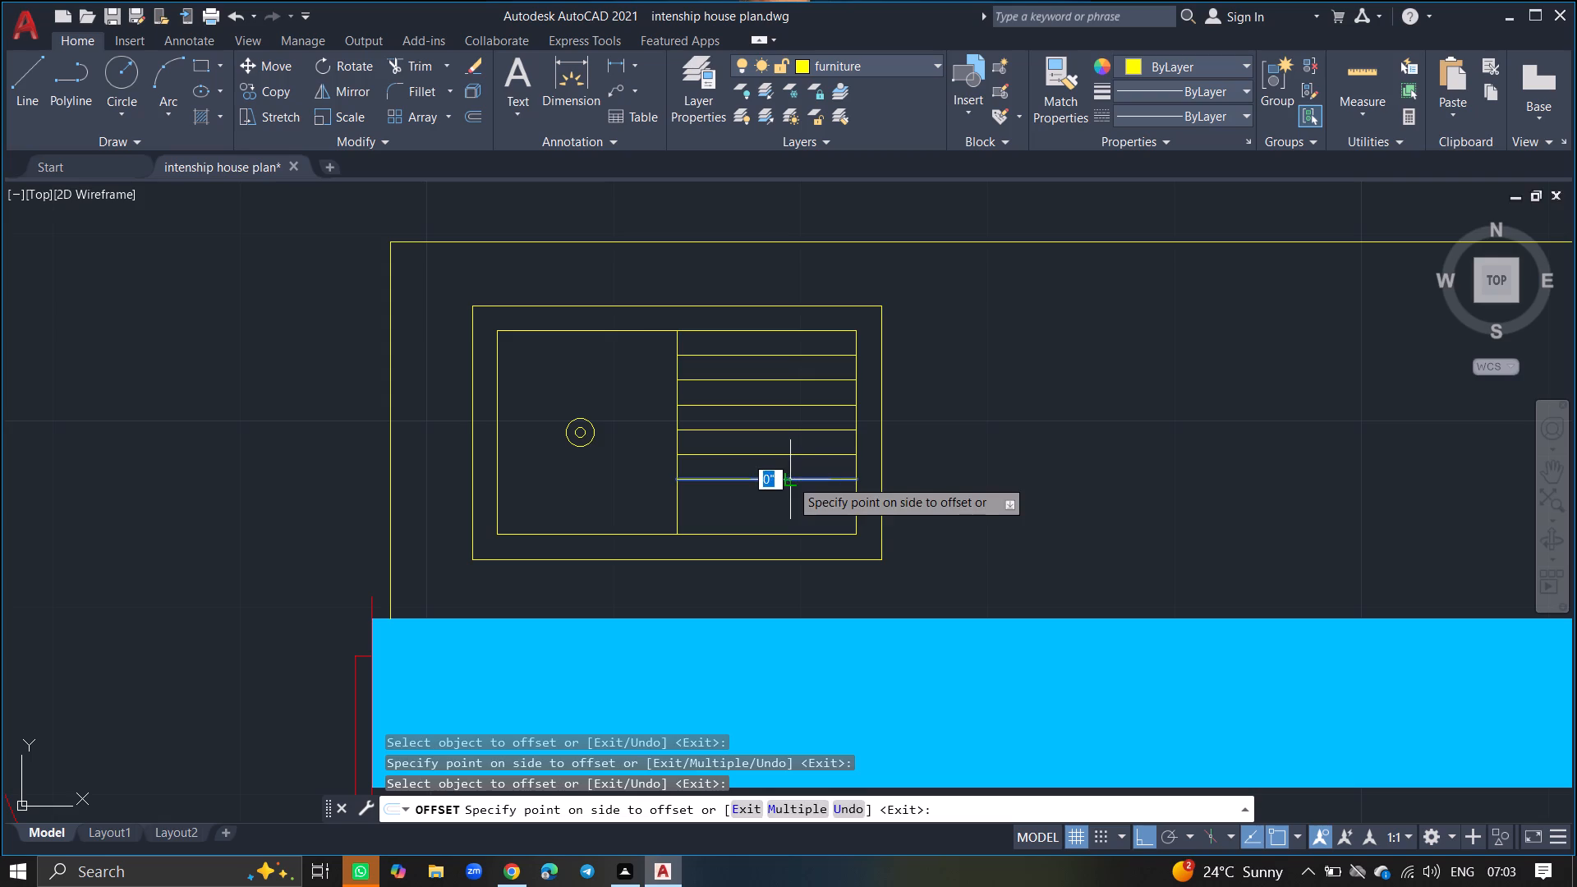
pyautogui.click(790, 494)
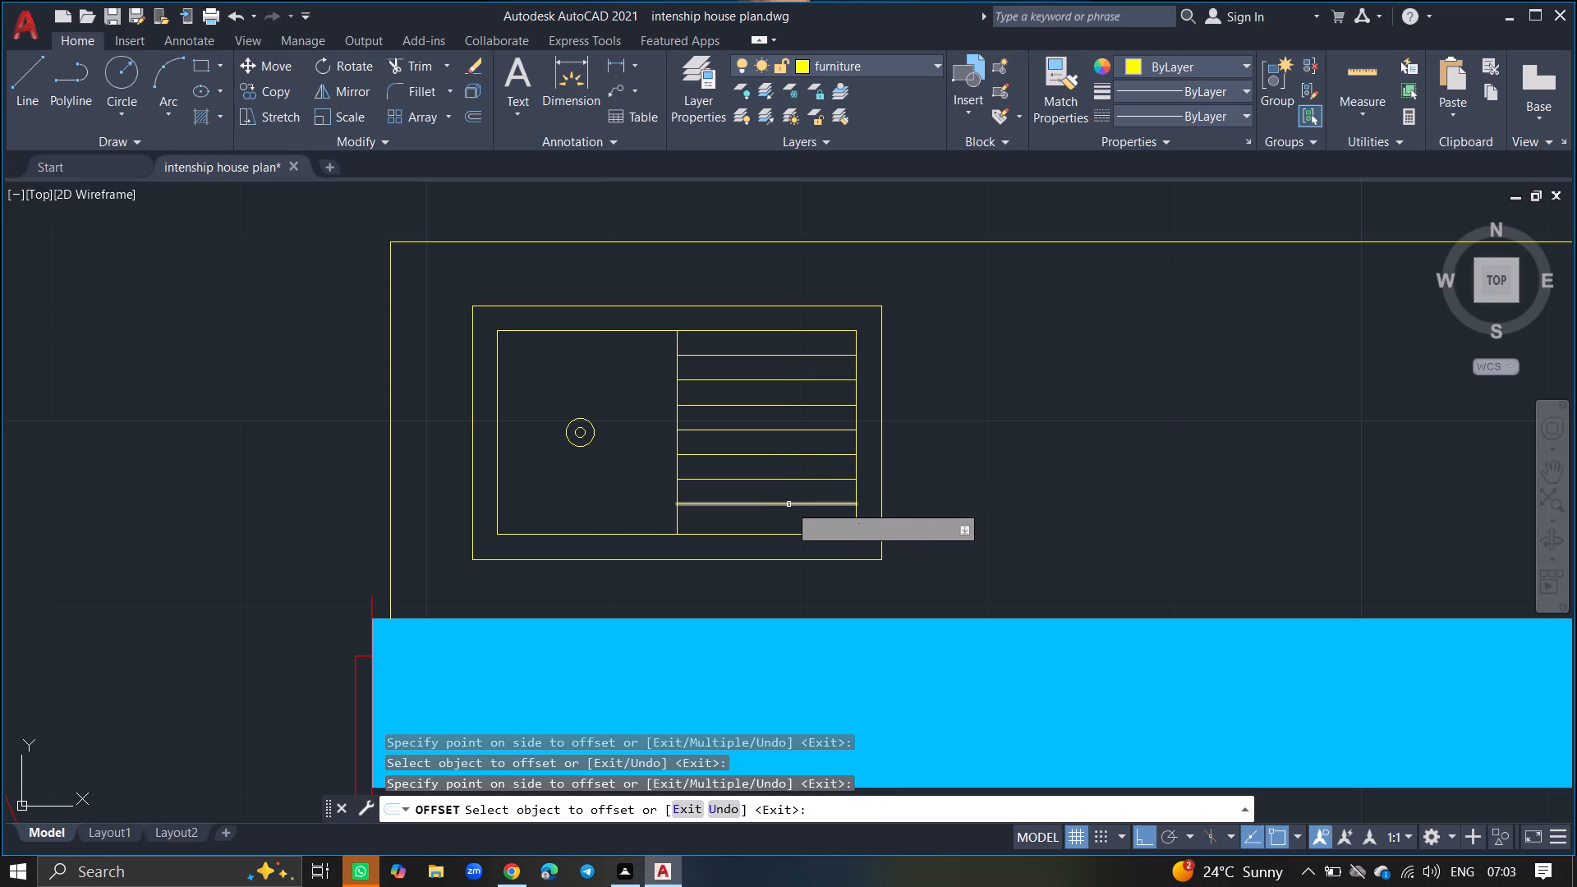
pyautogui.moveTo(788, 504); pyautogui.dragTo(786, 535)
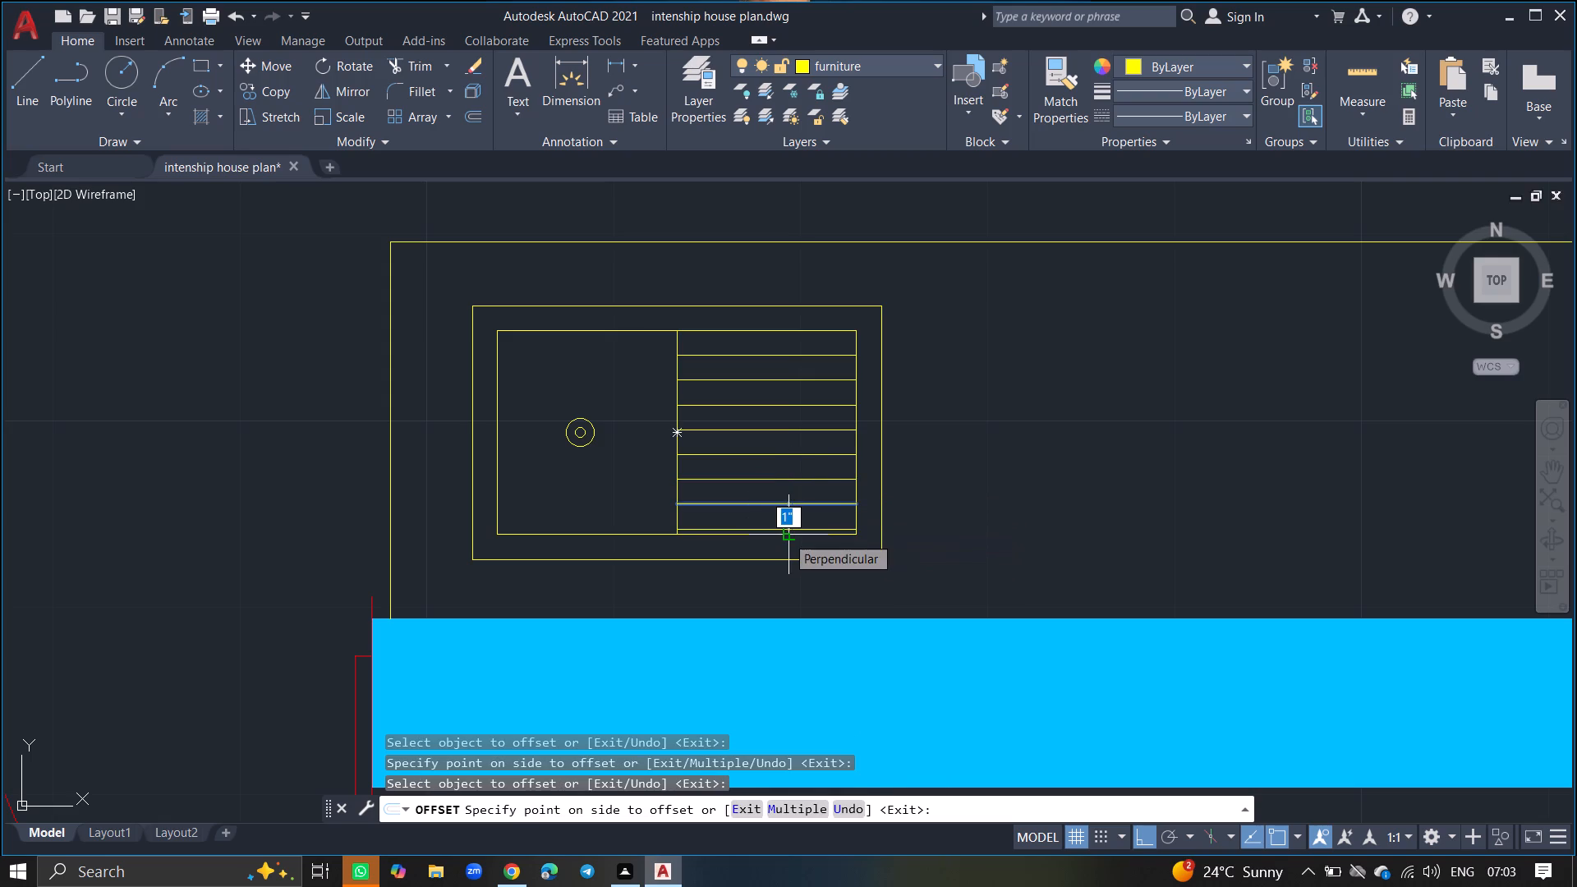
pyautogui.click(786, 535)
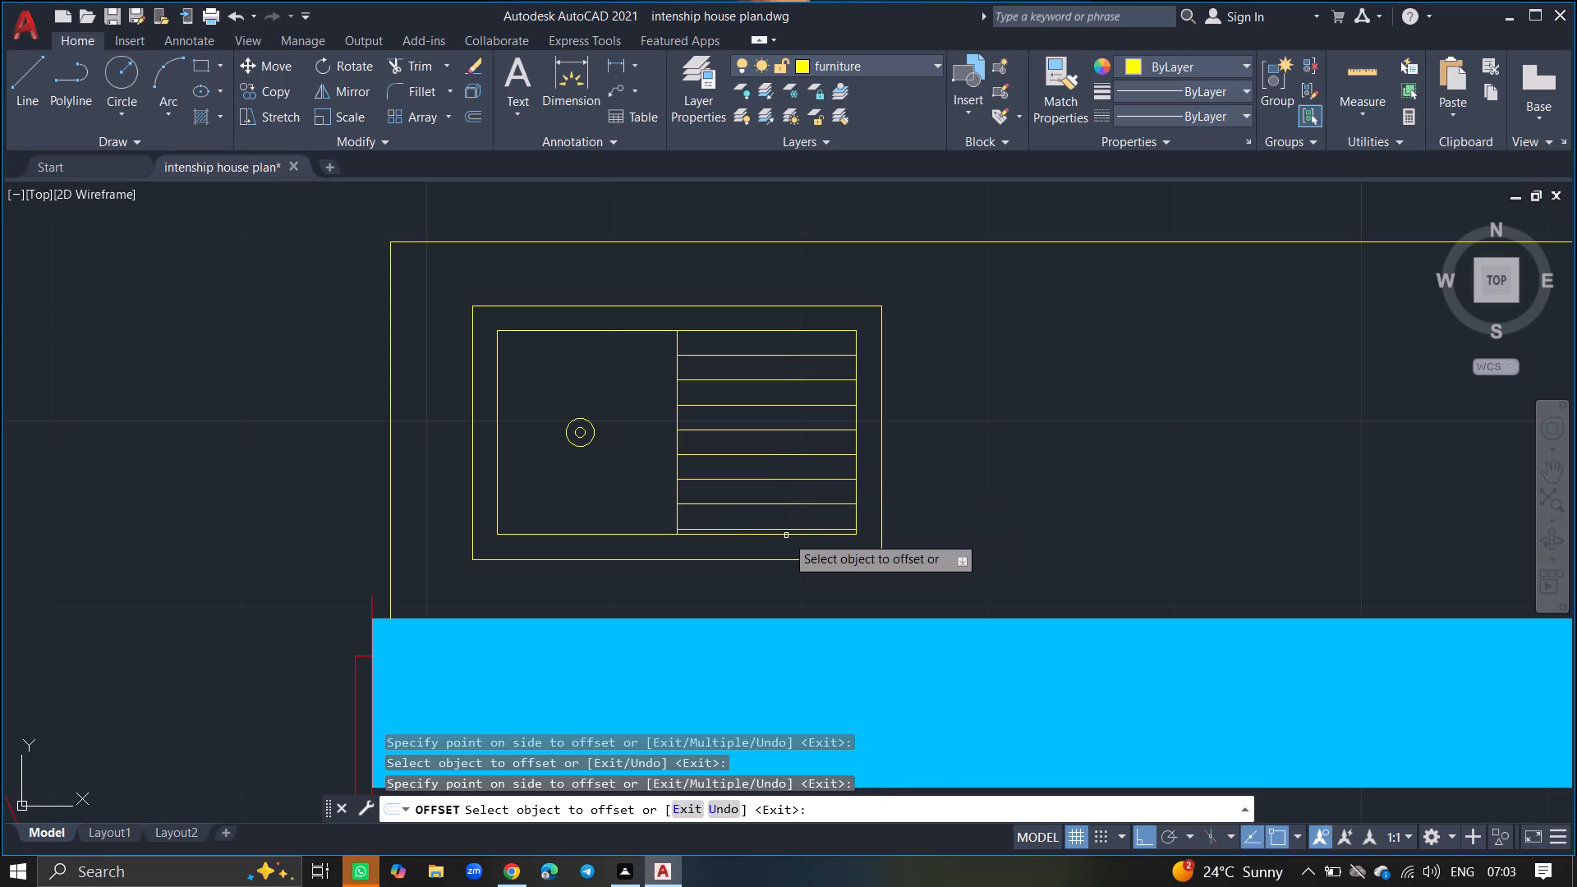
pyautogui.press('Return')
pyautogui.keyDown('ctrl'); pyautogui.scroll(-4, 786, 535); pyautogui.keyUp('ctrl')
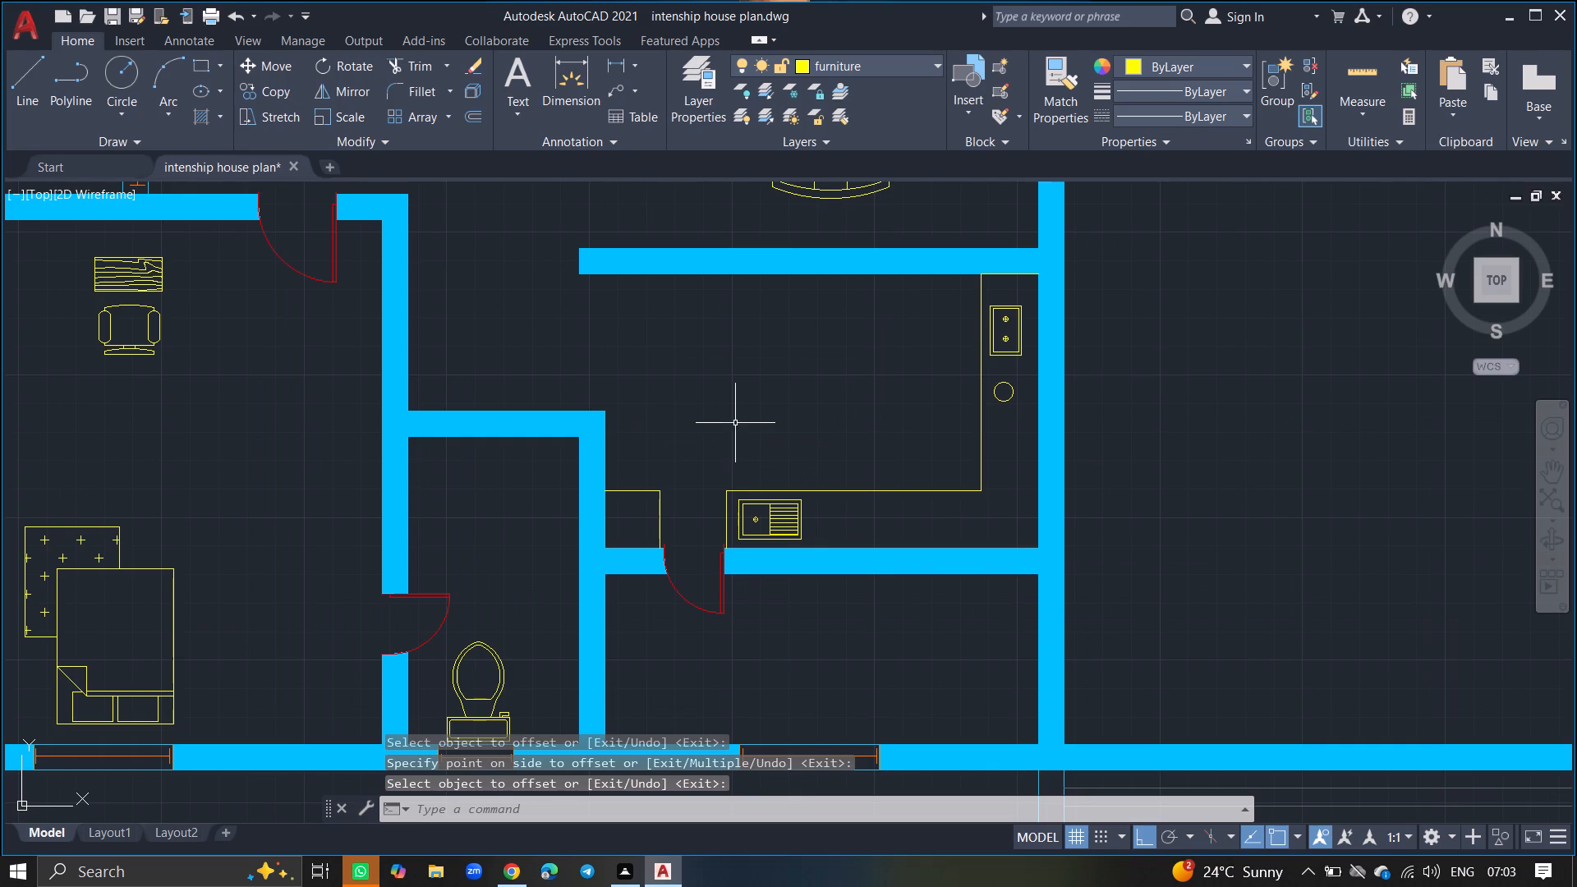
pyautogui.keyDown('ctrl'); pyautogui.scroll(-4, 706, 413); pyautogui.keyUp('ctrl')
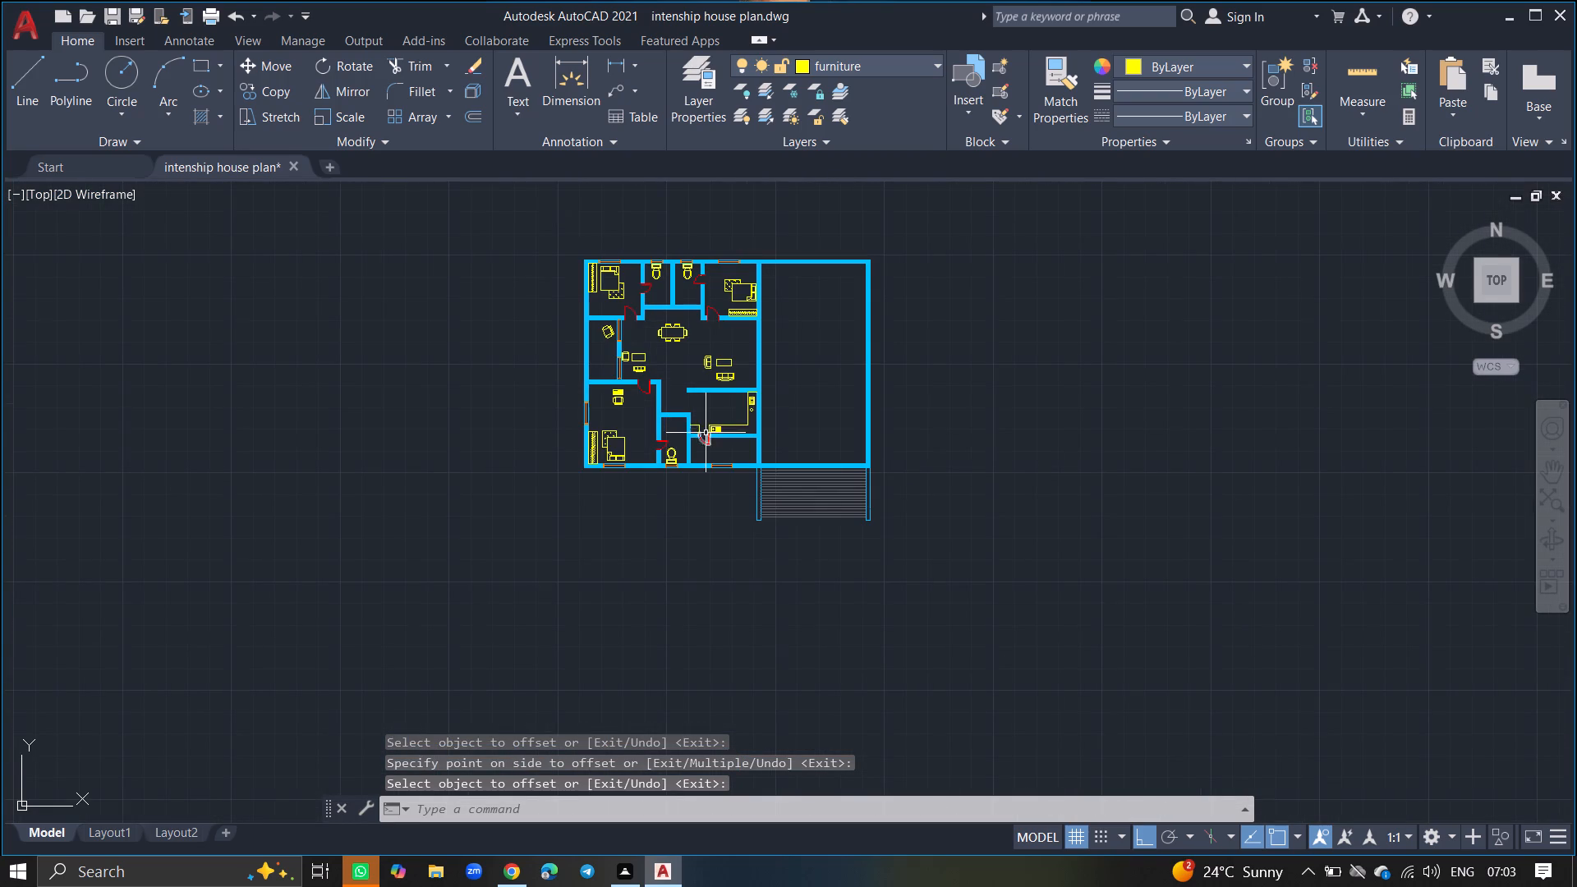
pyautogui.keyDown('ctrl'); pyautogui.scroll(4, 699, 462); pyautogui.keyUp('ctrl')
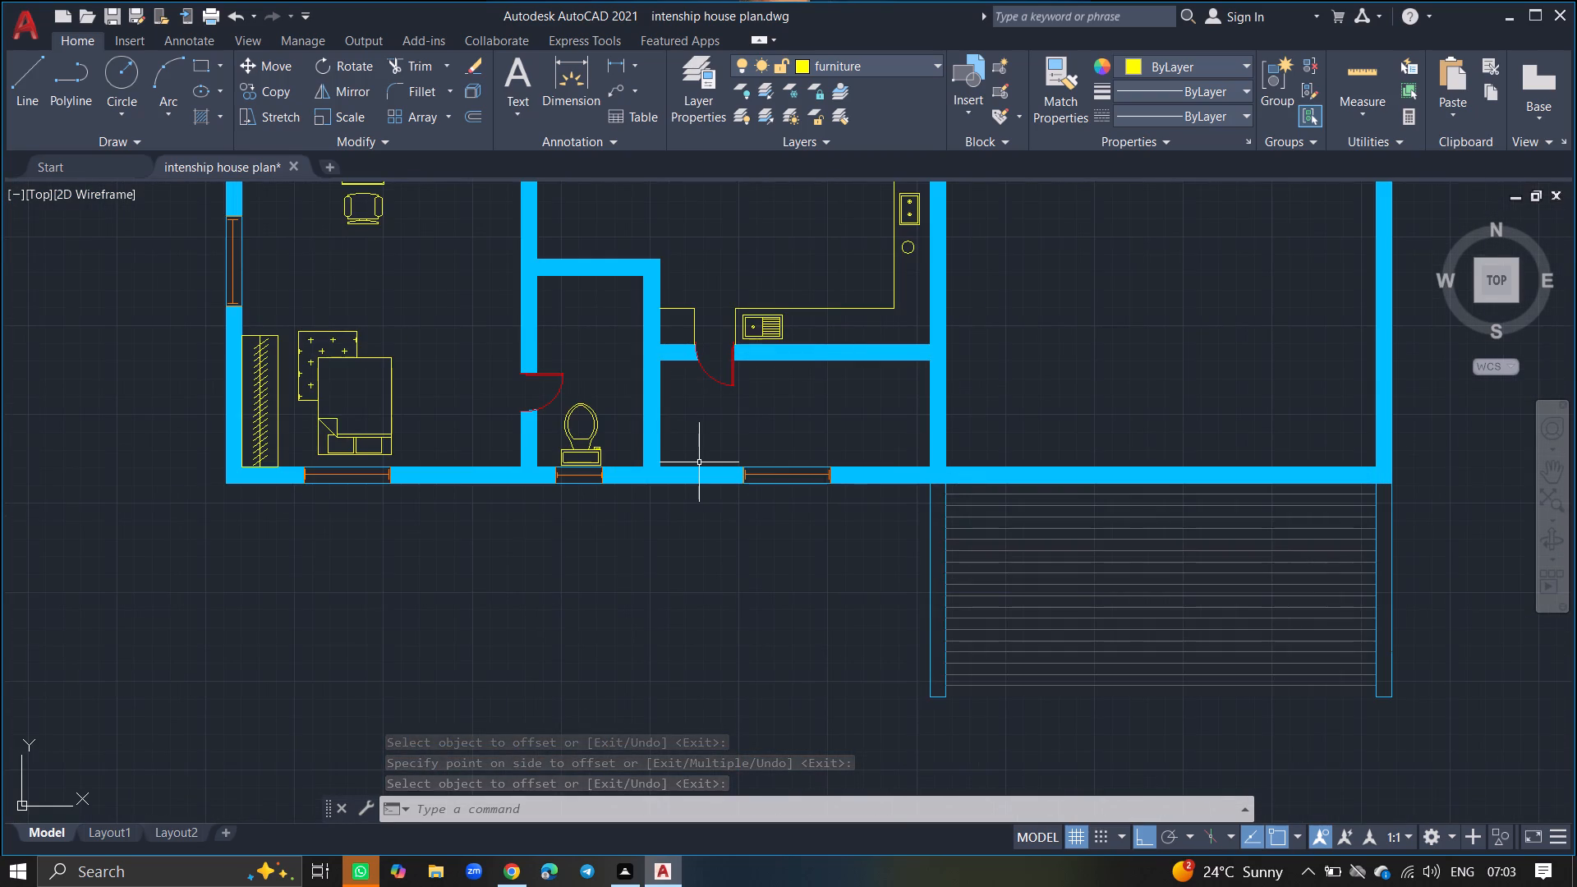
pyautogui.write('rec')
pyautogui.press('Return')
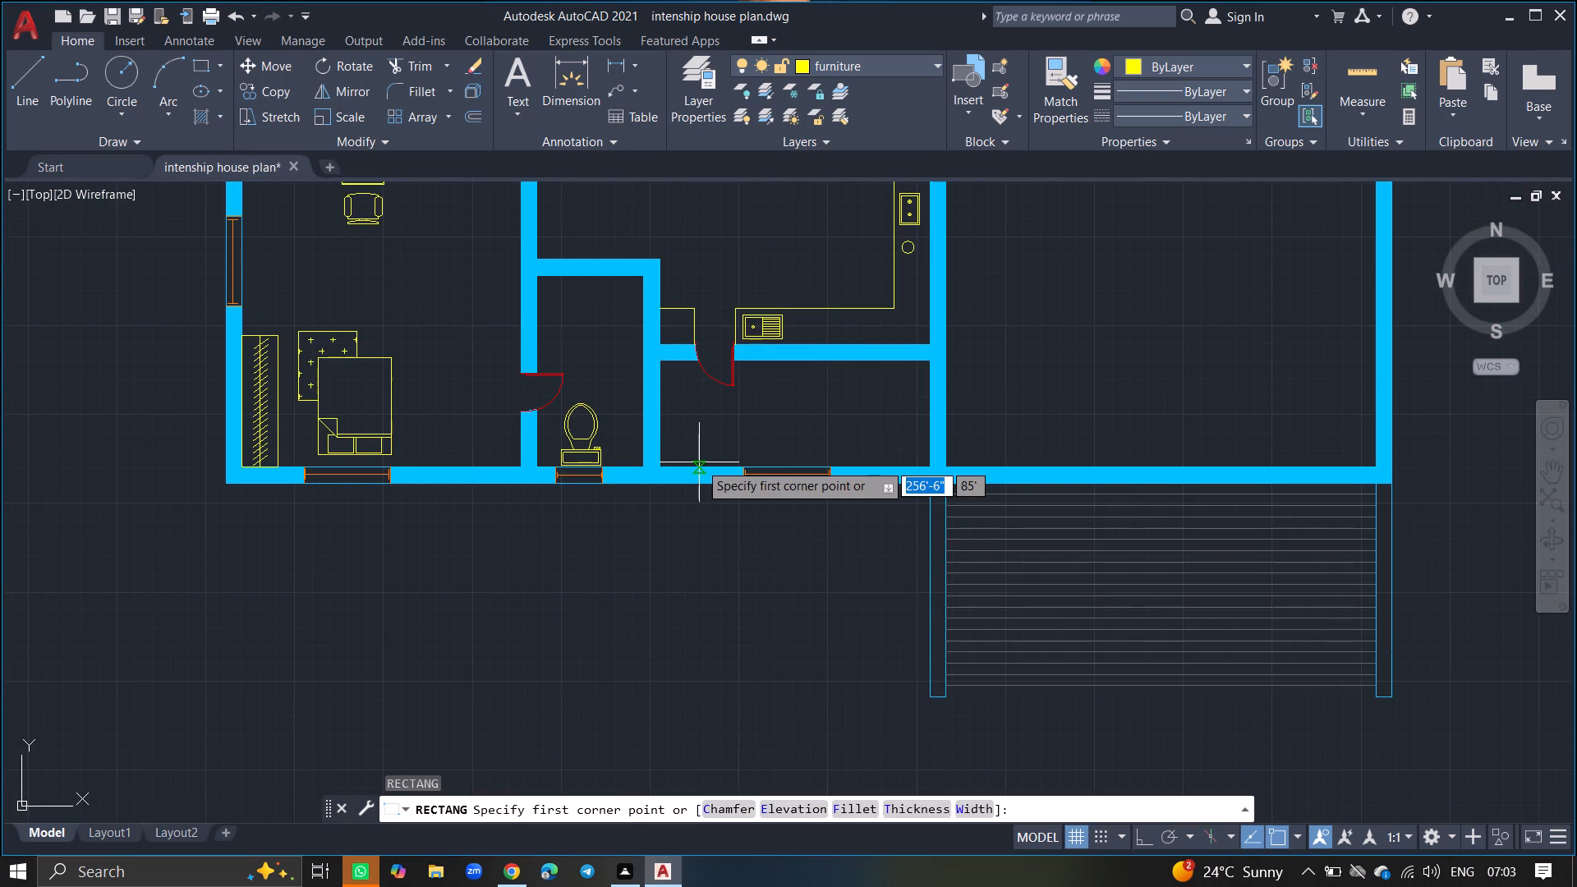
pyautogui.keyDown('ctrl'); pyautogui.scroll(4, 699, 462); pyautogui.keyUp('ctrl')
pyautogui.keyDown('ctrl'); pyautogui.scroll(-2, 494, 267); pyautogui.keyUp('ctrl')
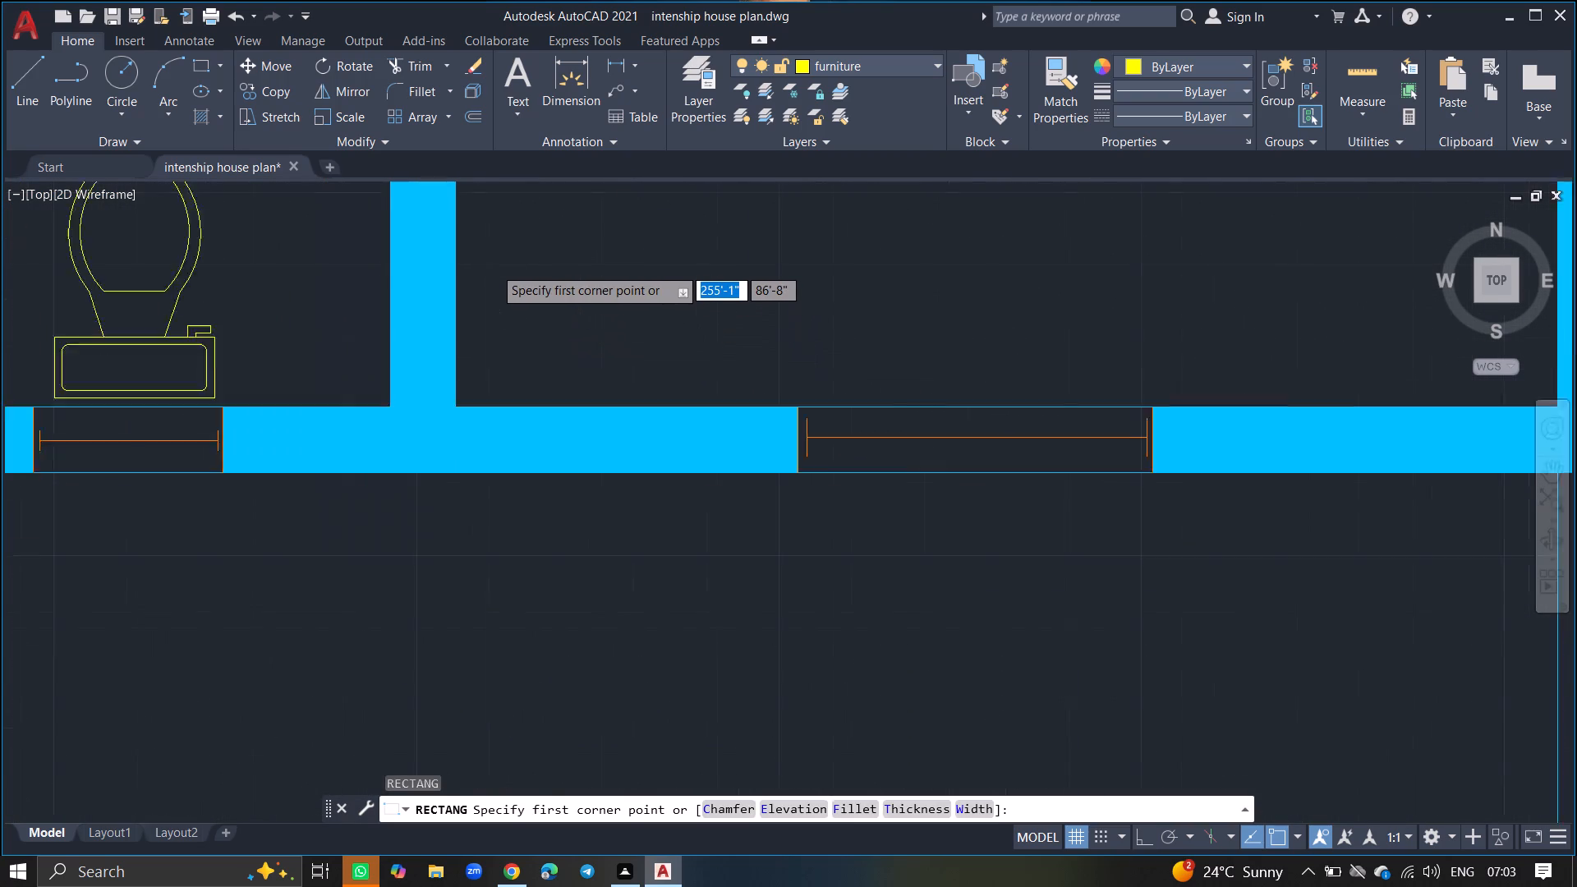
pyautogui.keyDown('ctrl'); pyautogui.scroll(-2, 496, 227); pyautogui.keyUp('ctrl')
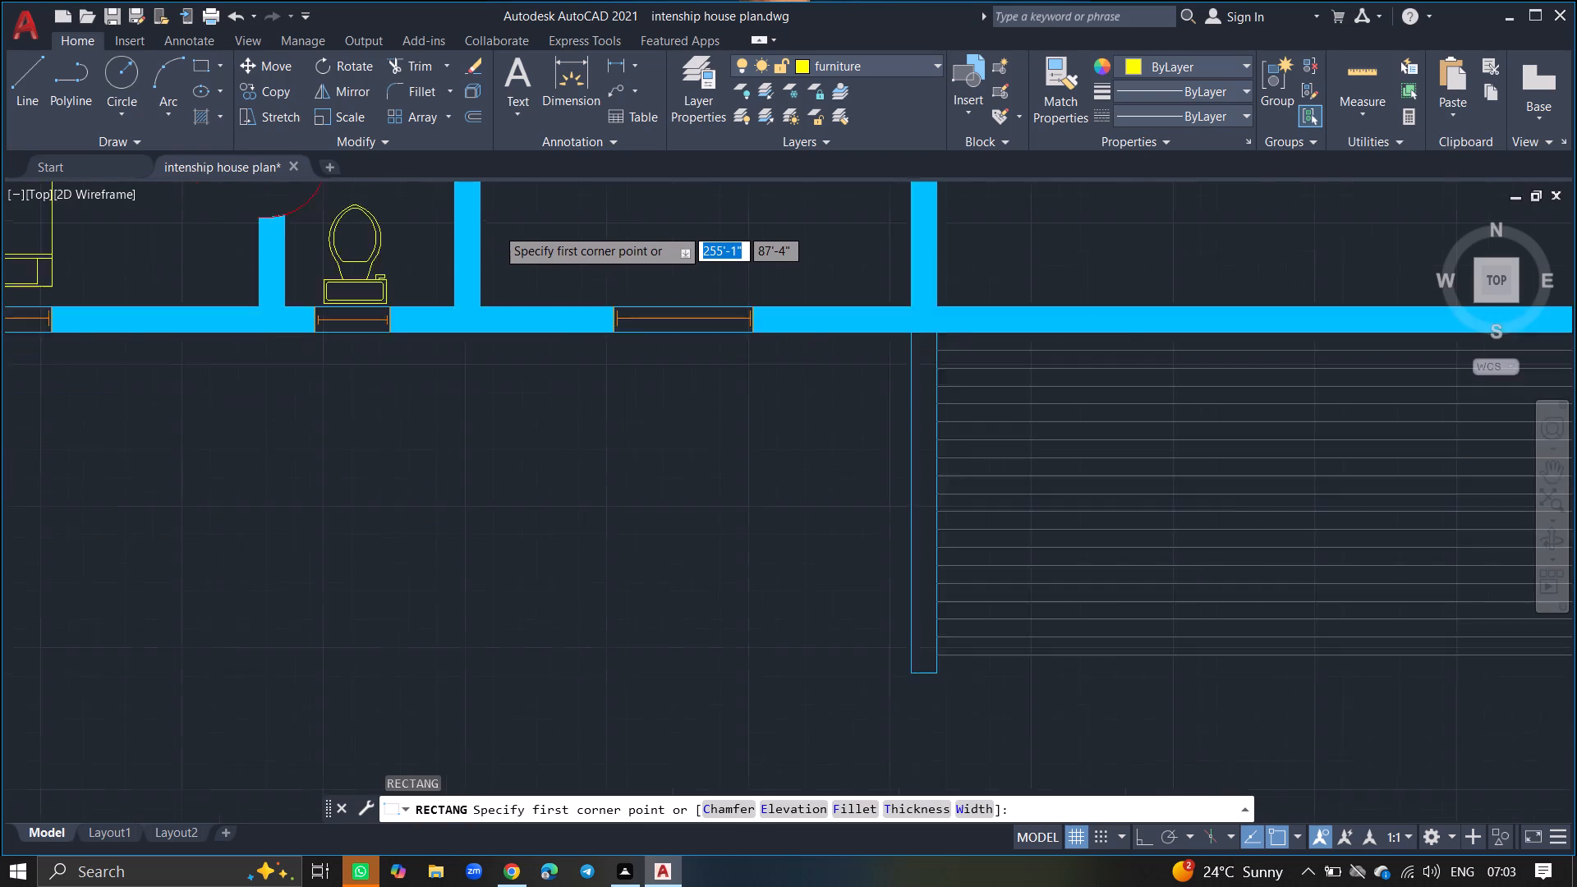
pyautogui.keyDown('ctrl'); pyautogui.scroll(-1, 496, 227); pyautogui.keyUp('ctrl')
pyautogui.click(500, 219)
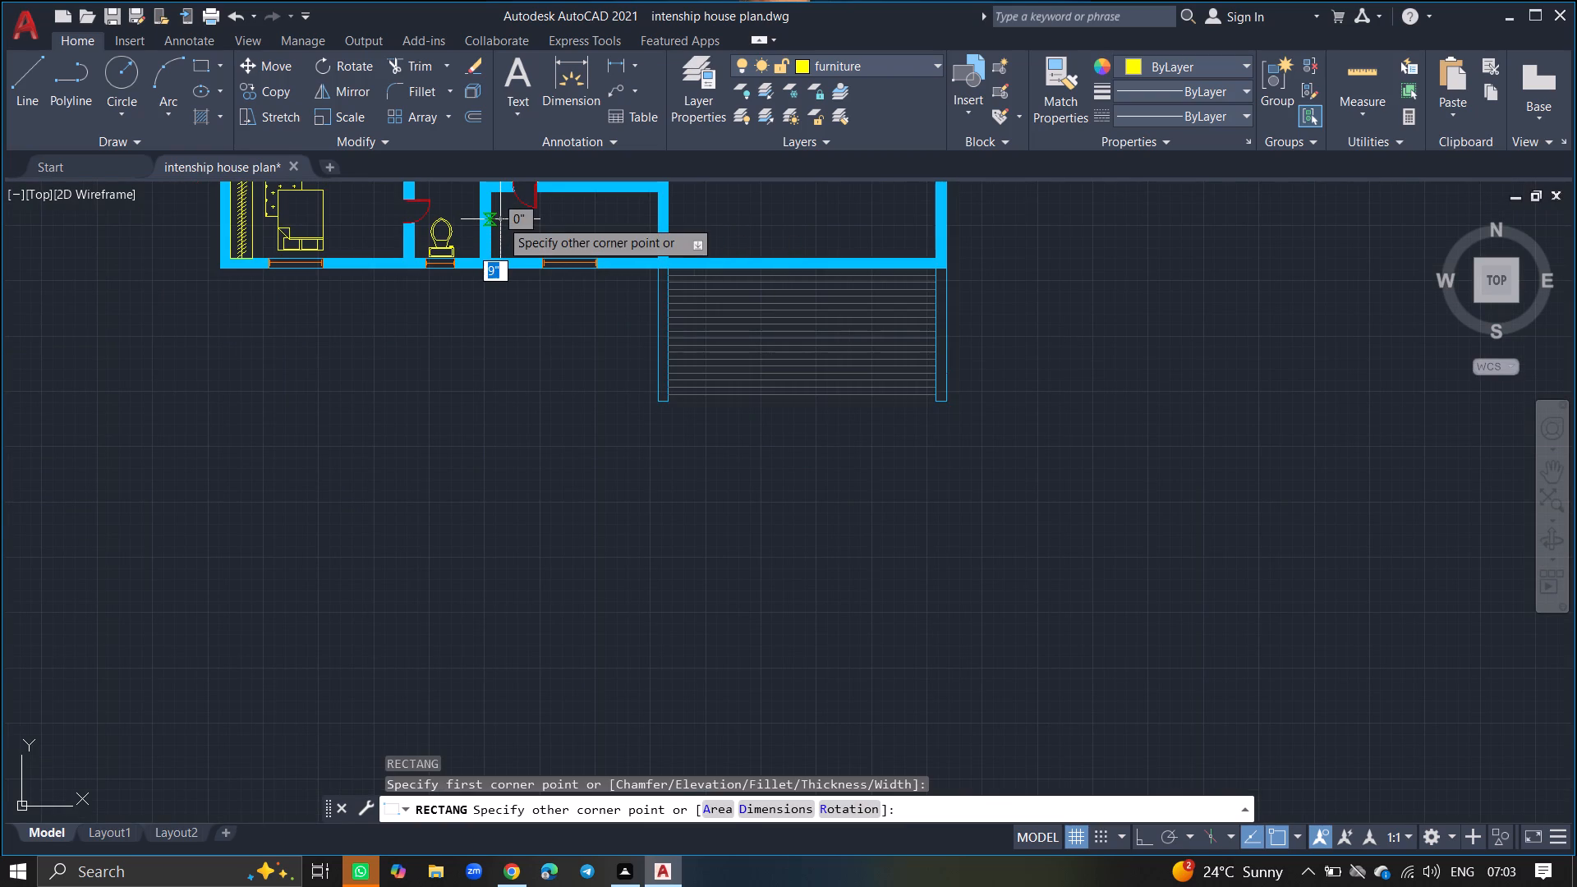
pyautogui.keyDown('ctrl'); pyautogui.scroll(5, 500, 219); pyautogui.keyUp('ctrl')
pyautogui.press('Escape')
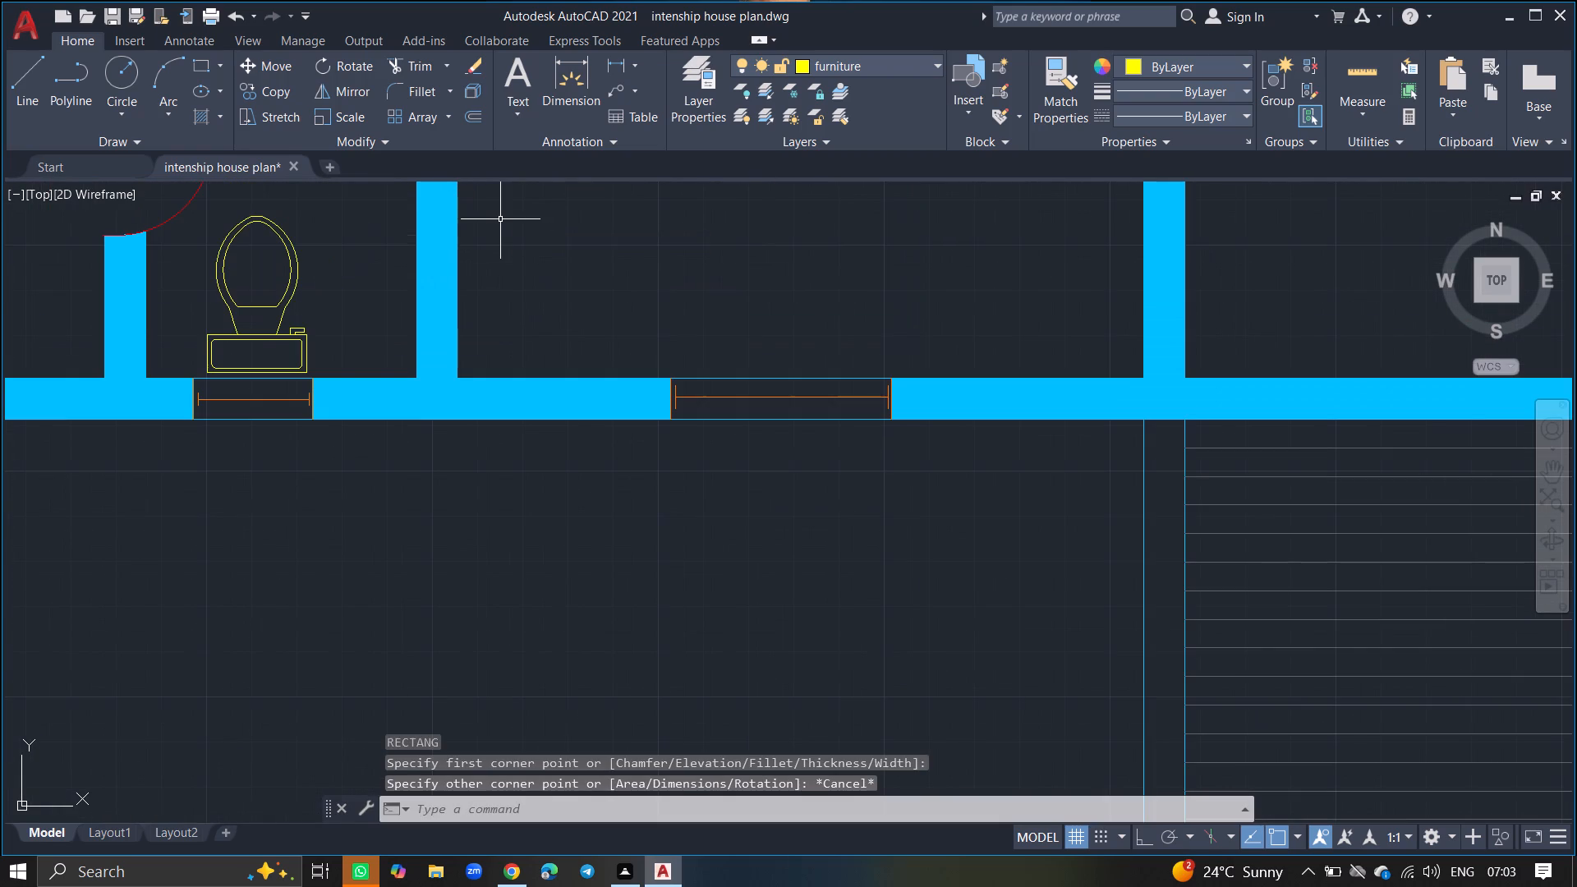
# Draw a nearly square rectangle about 2'-2" wide near the west wall of the small room south of the kitchen.
pyautogui.write('rec')
pyautogui.press('Return')
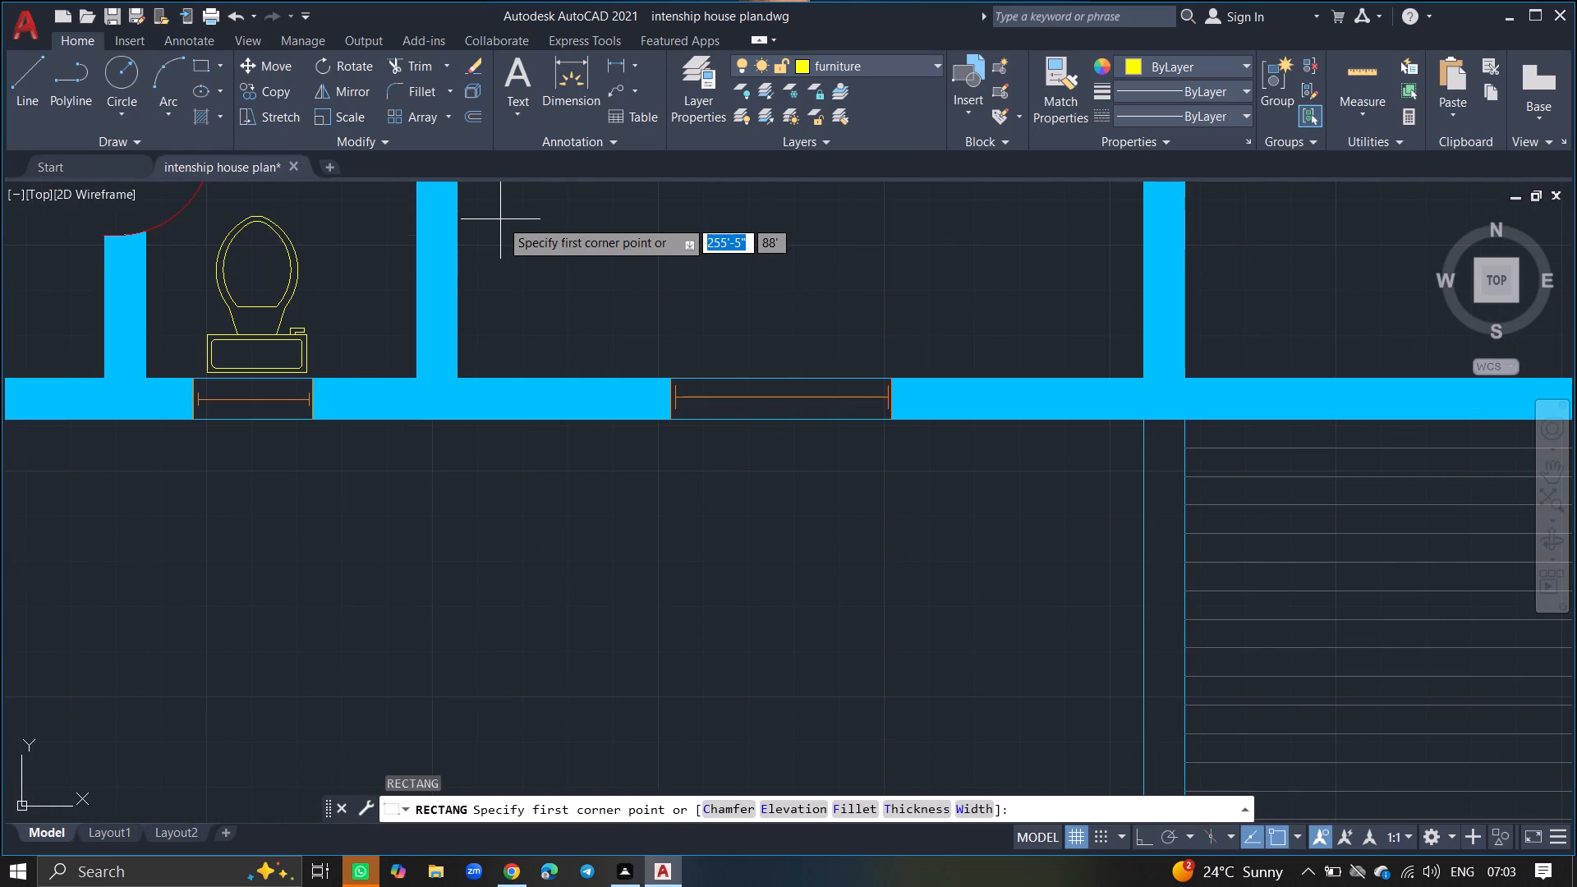
pyautogui.moveTo(500, 211); pyautogui.dragTo(598, 308)
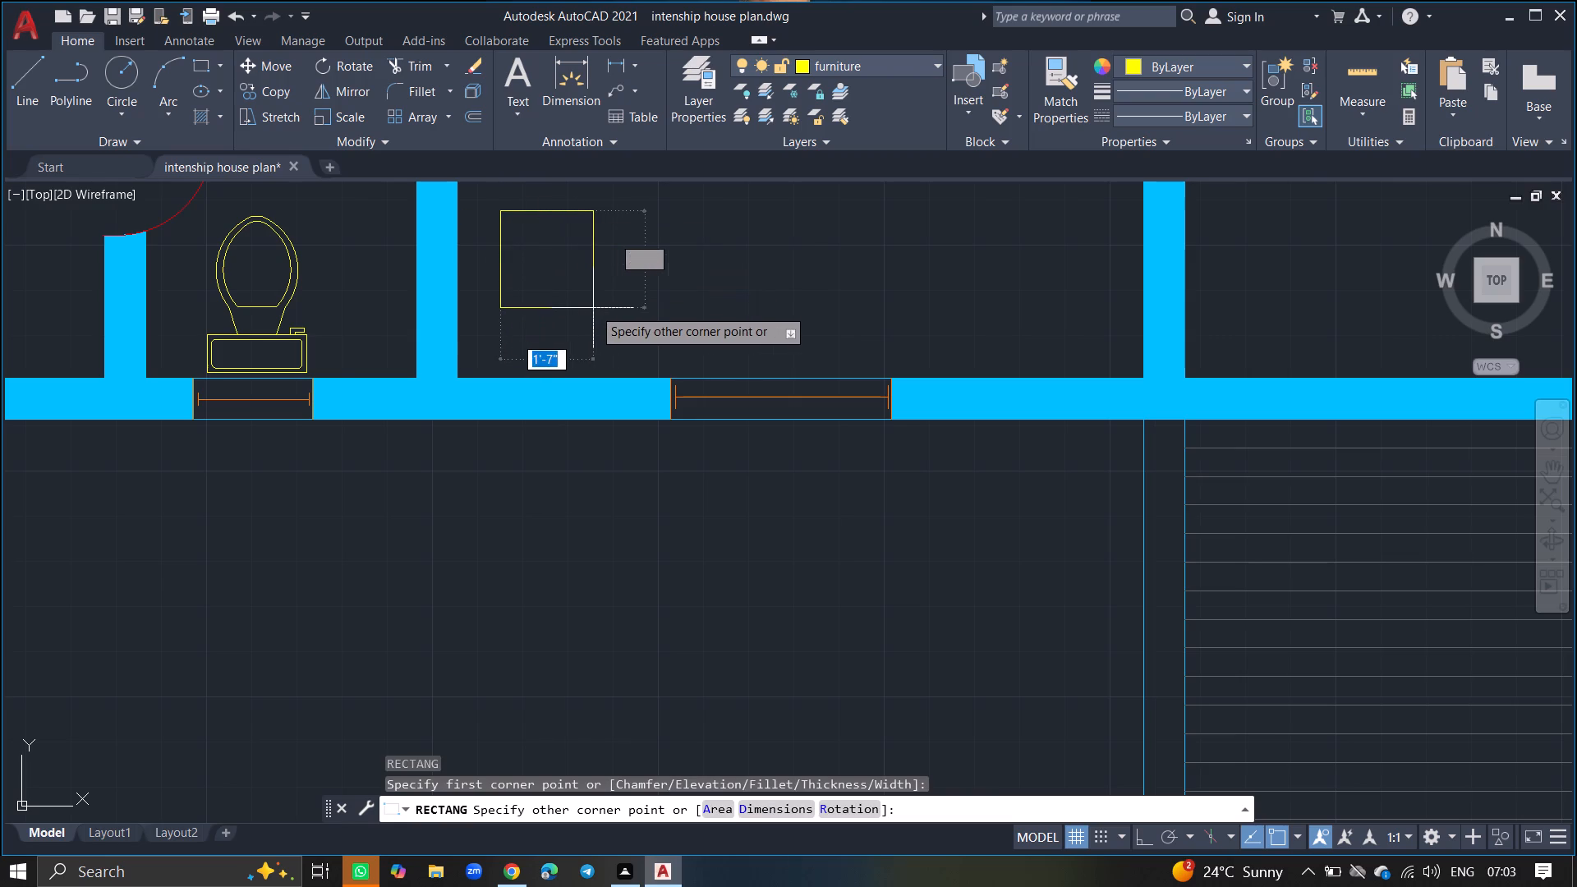
pyautogui.moveTo(598, 308); pyautogui.dragTo(615, 323)
pyautogui.click(615, 323)
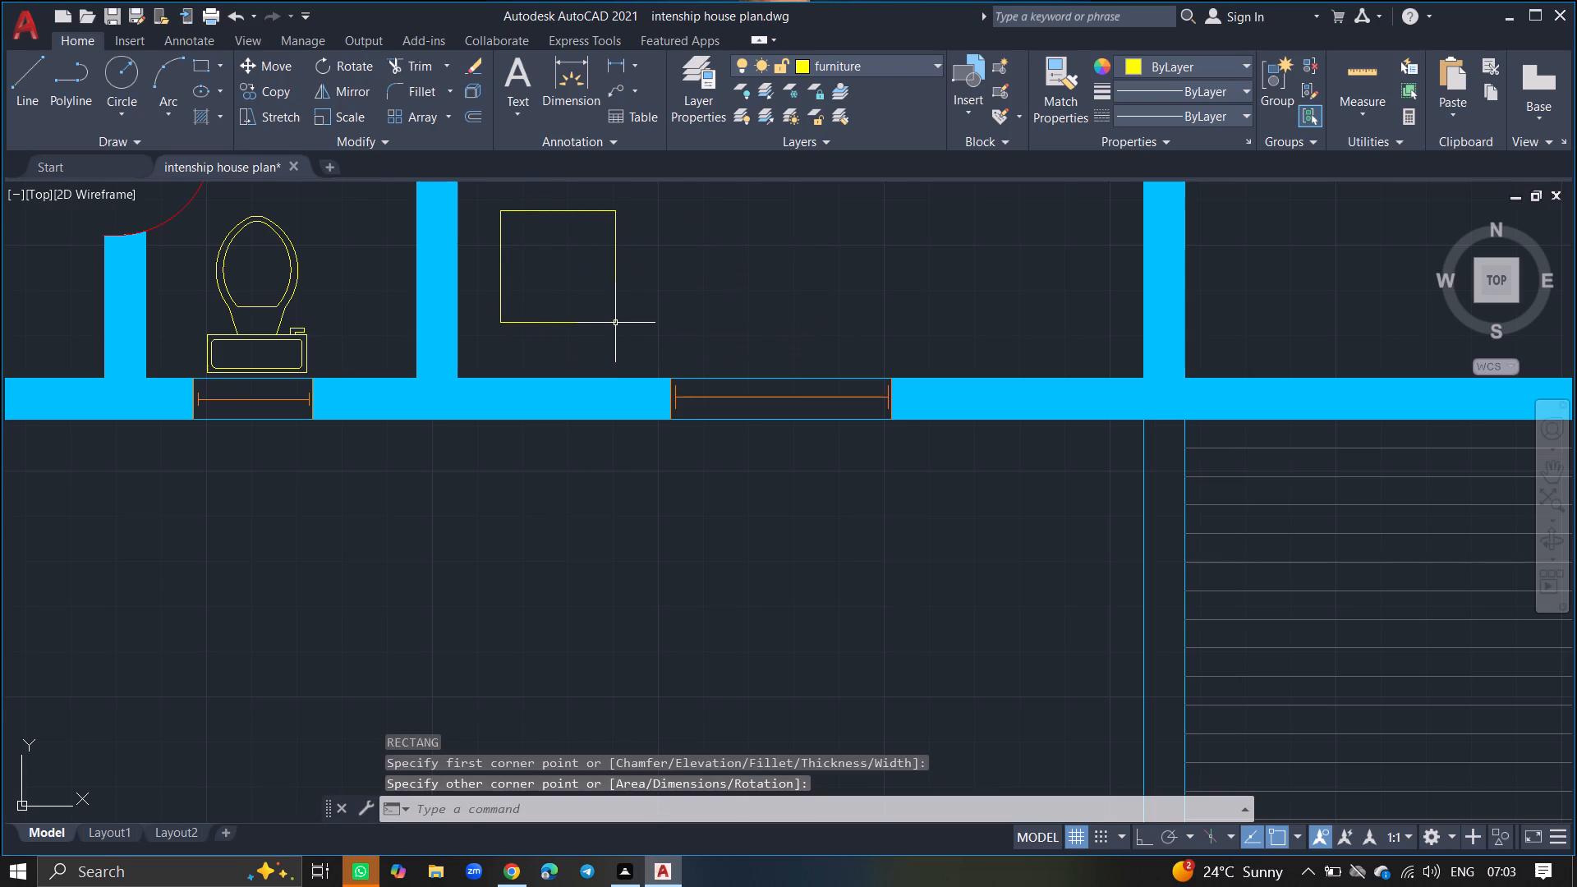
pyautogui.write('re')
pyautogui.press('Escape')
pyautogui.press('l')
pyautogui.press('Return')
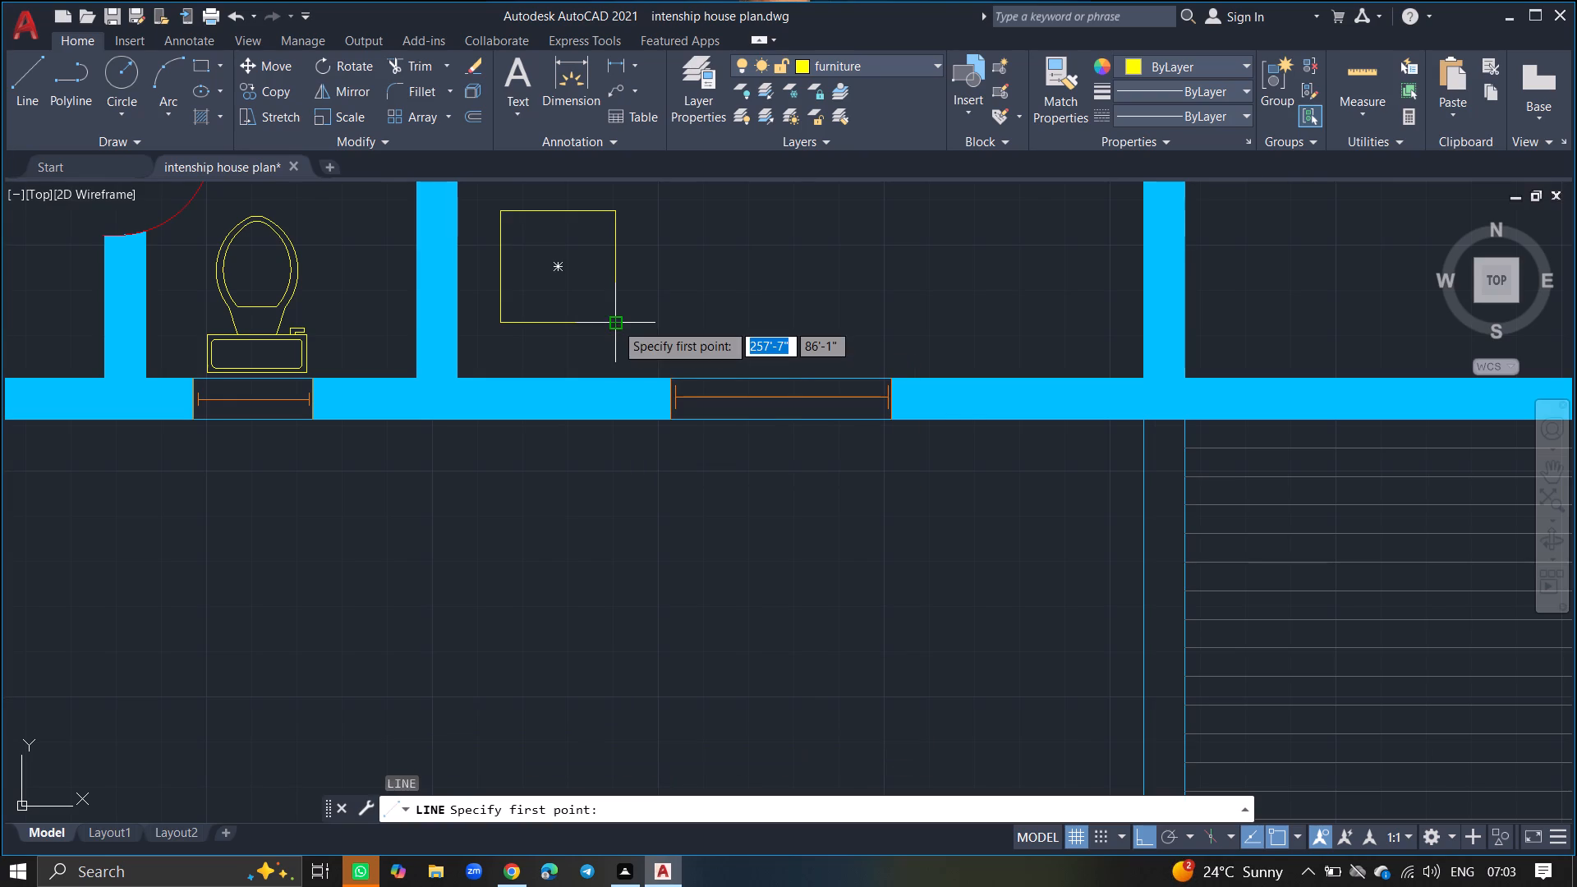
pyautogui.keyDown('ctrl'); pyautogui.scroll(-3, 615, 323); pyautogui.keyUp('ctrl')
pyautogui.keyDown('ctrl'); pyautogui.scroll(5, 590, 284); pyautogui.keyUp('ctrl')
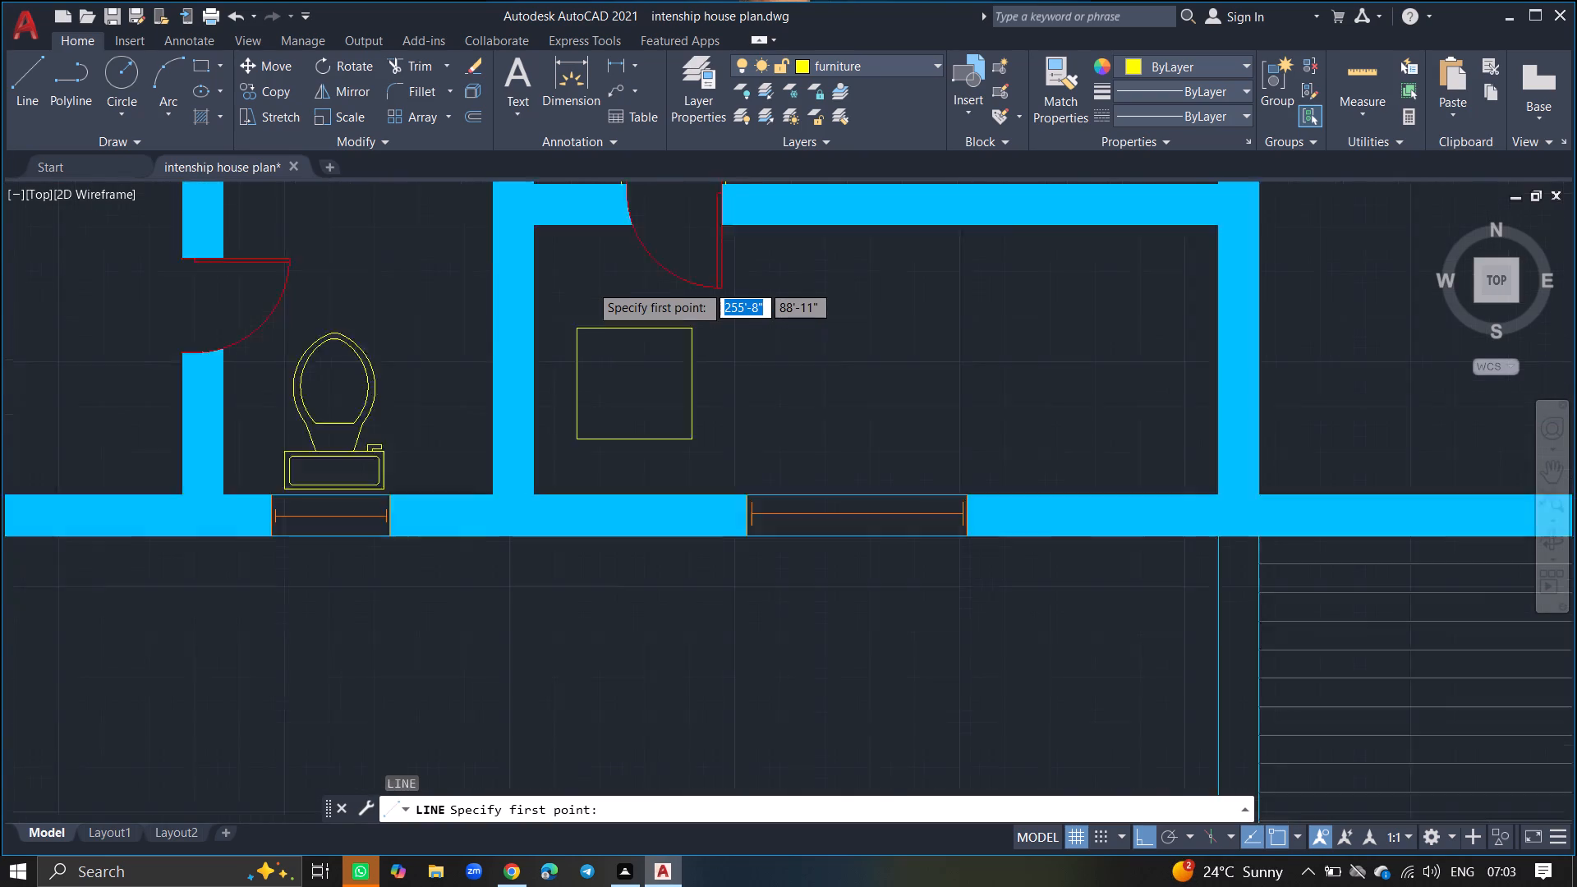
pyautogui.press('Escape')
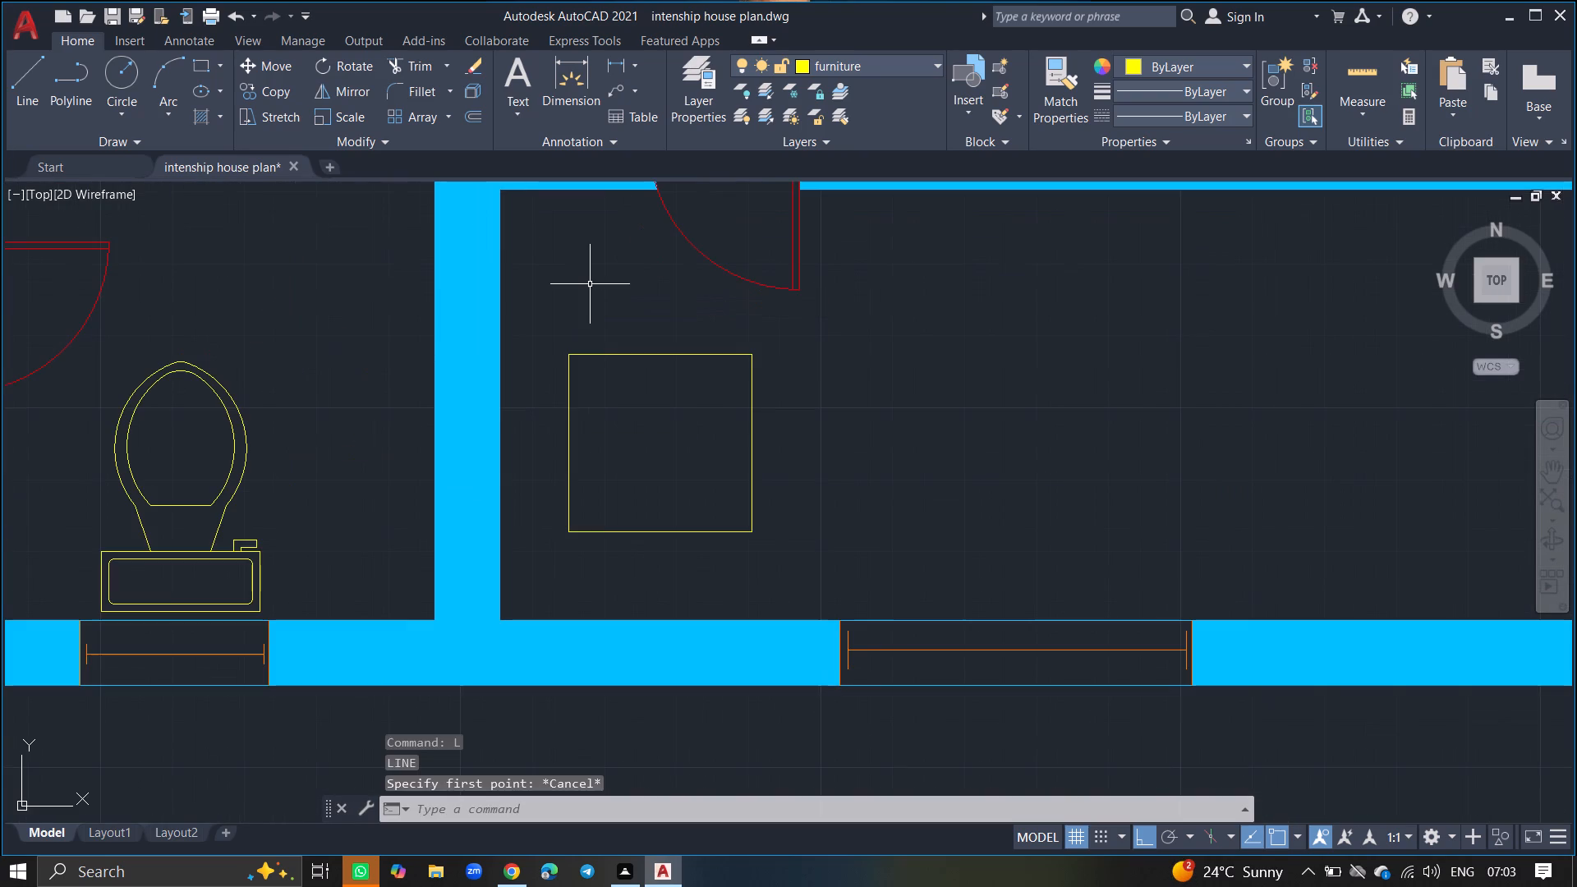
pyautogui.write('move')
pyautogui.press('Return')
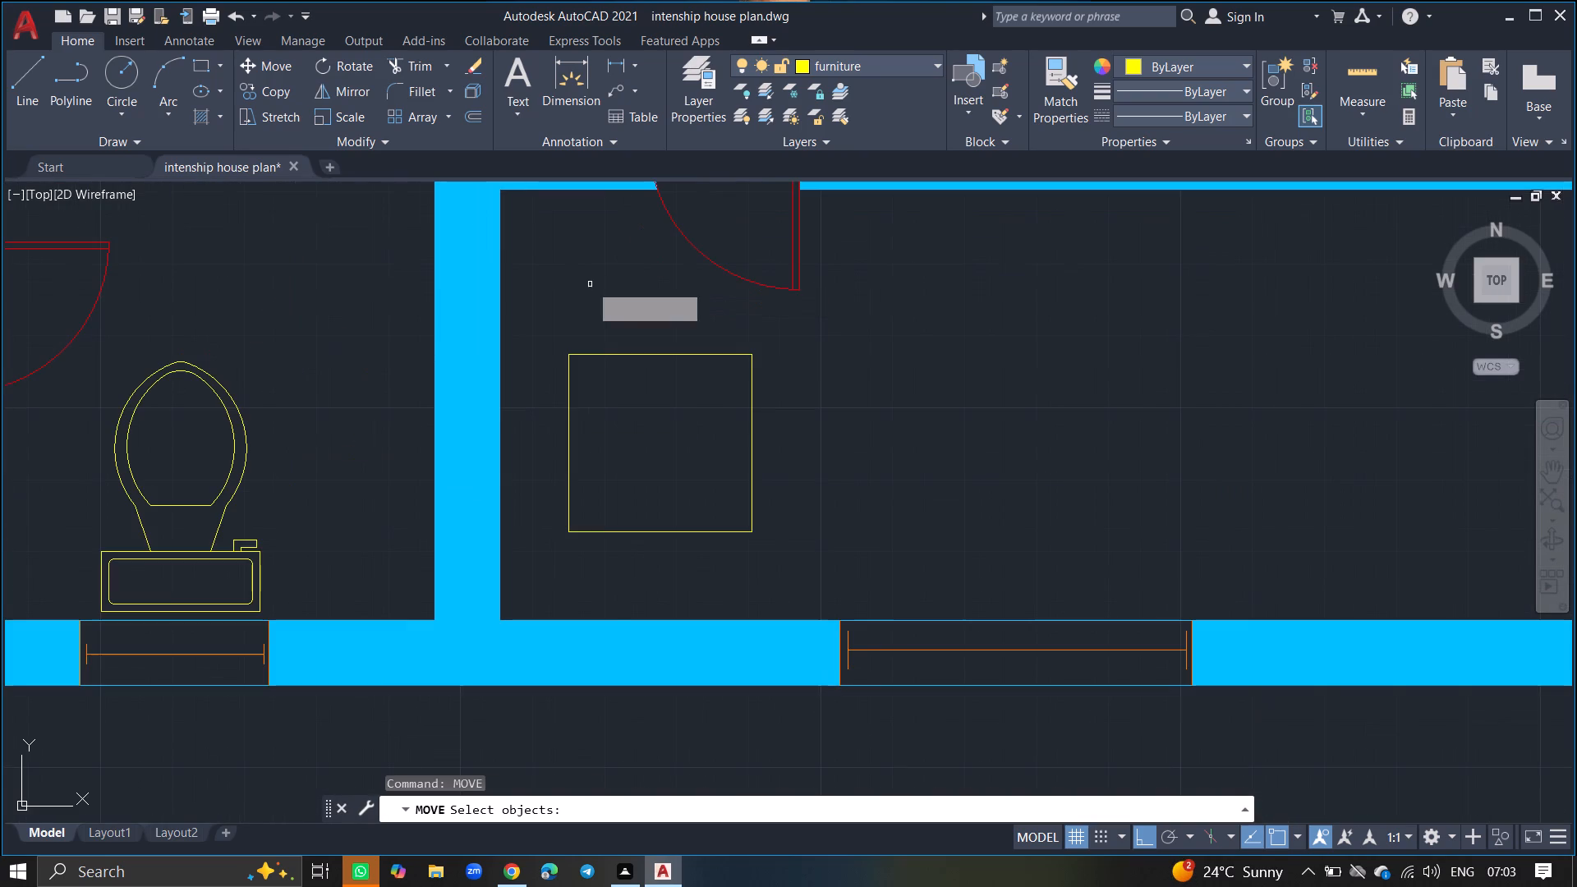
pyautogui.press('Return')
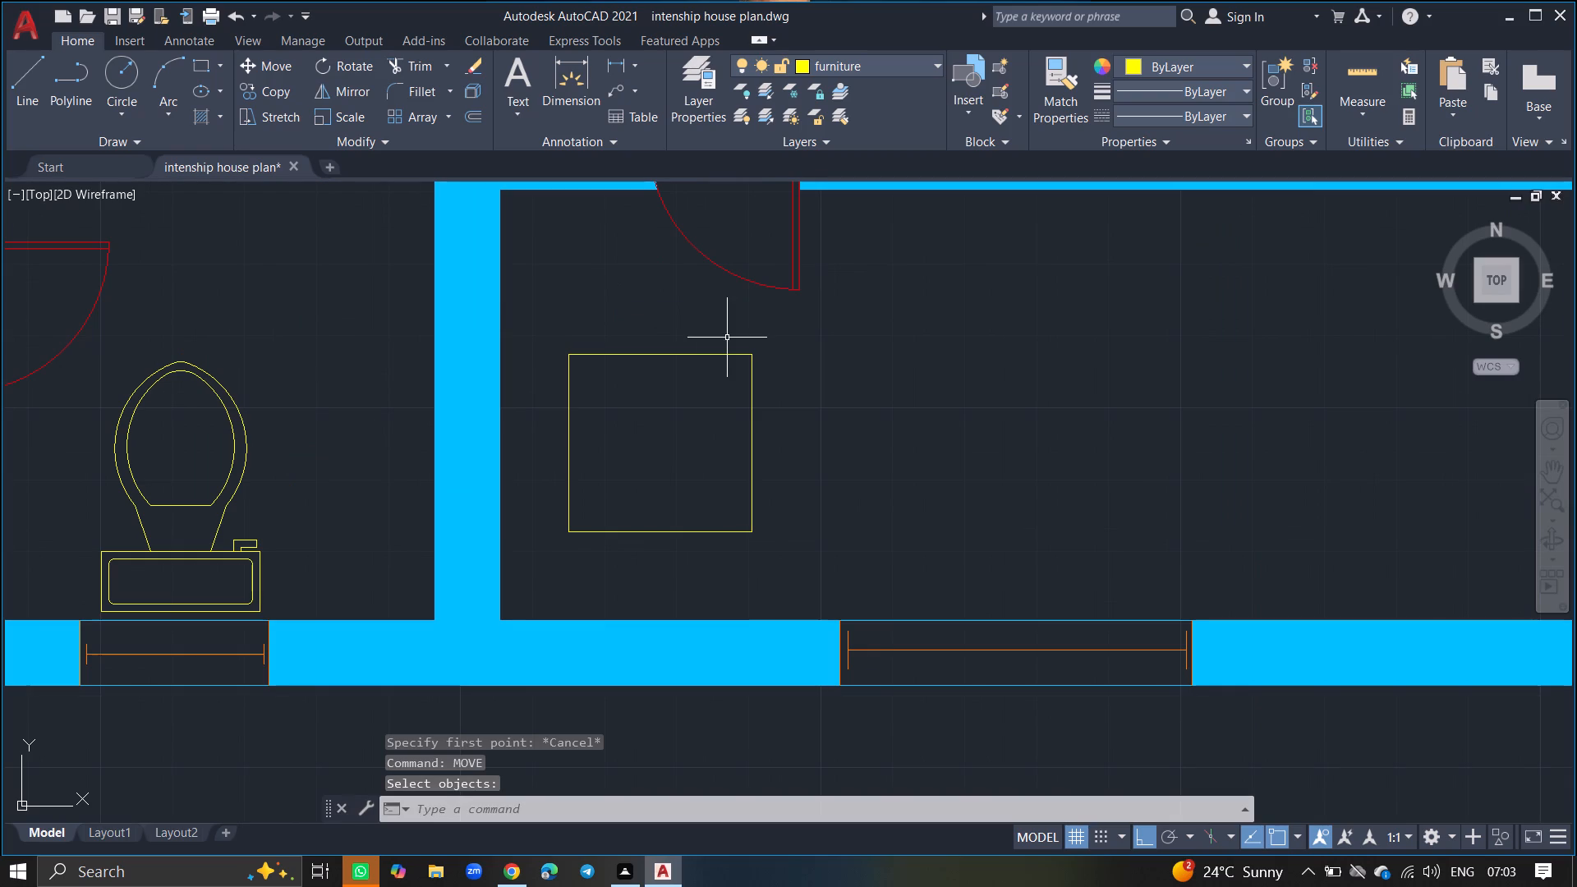
# Move the new rectangle about 10" straight south, closer to the room's south wall.
pyautogui.write('move')
pyautogui.press('Return')
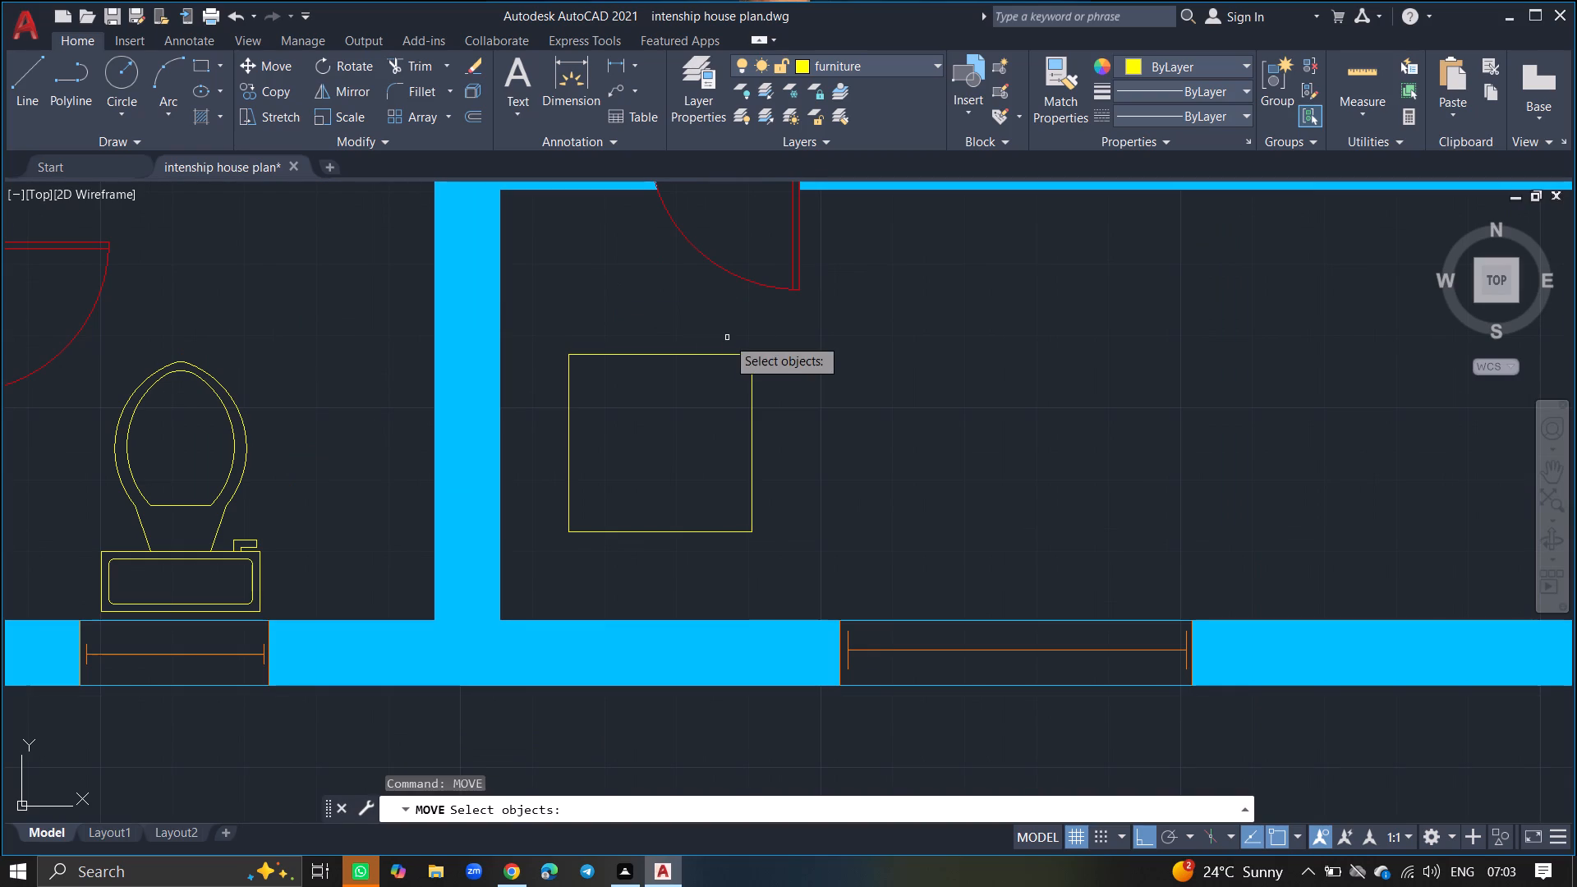
pyautogui.click(729, 352)
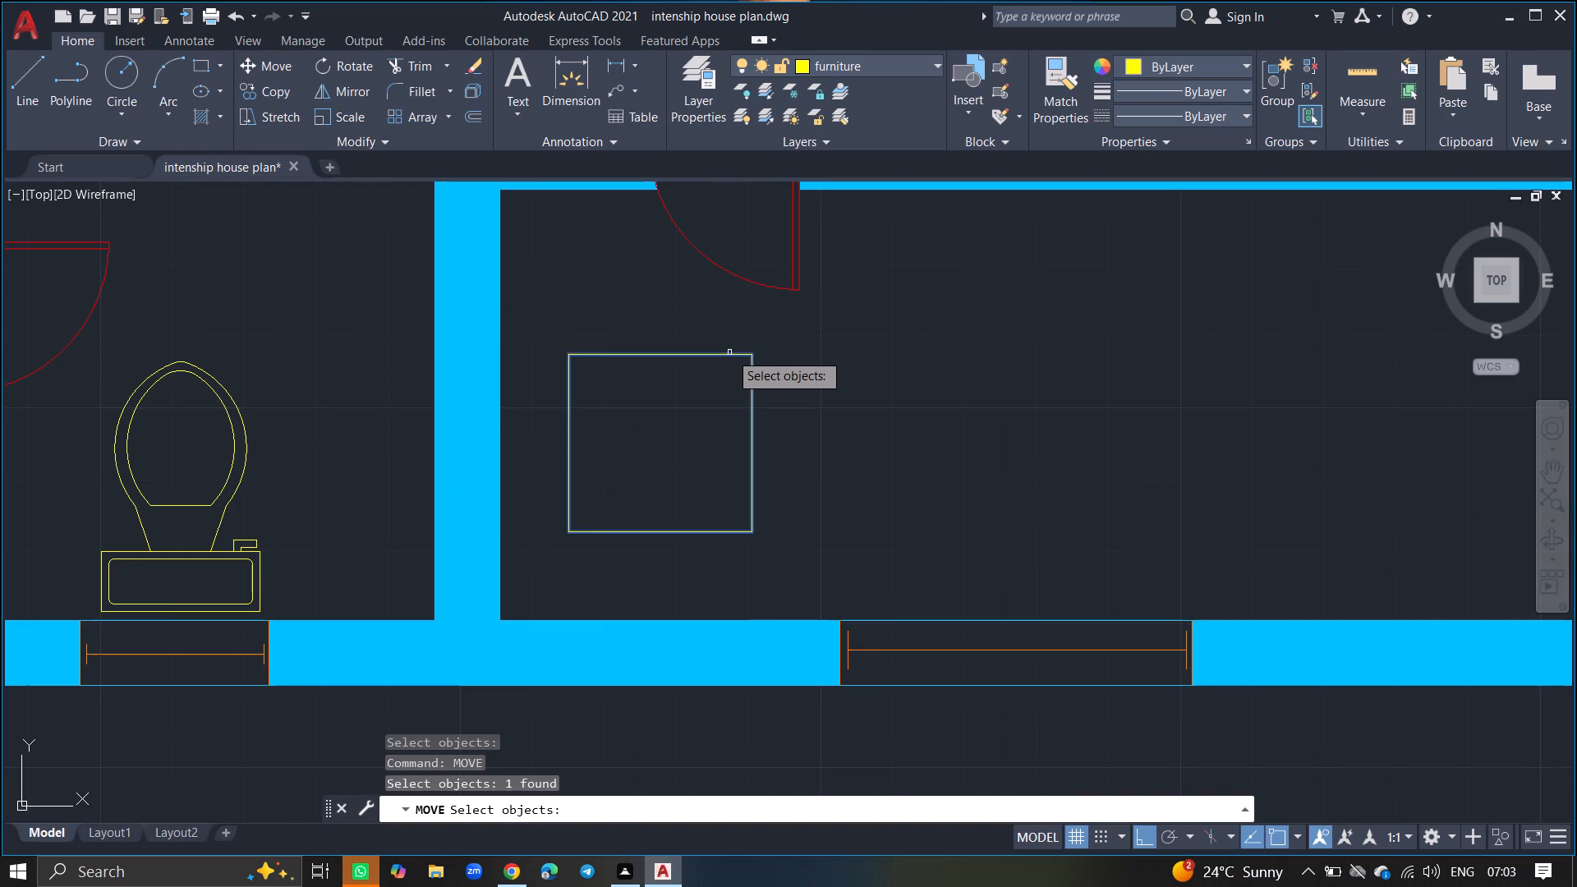
pyautogui.press('Return')
pyautogui.click(729, 352)
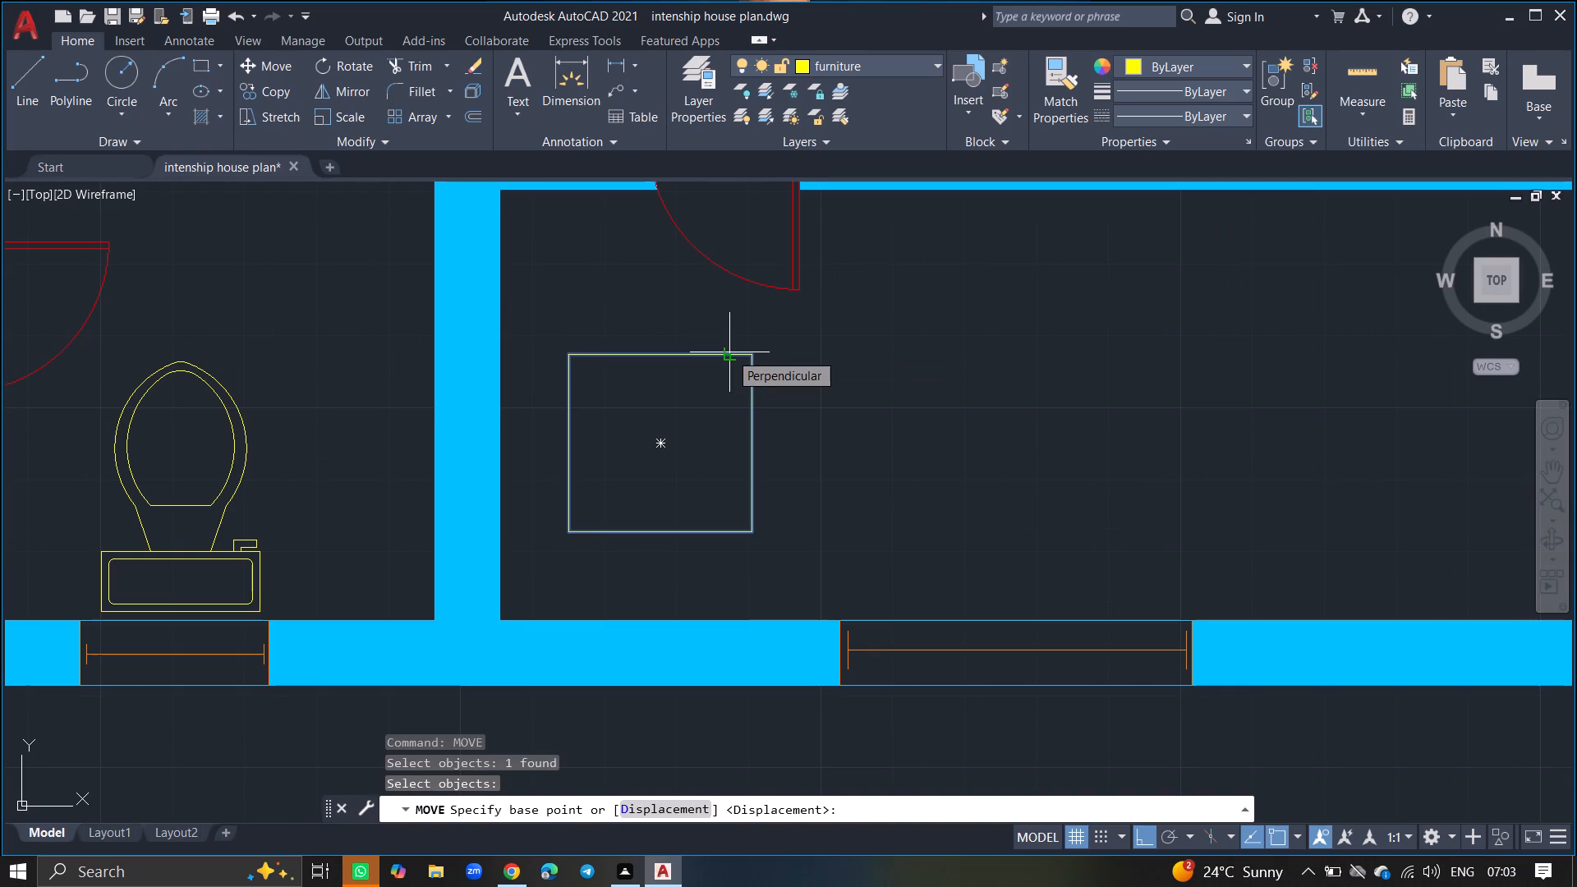
pyautogui.click(729, 352)
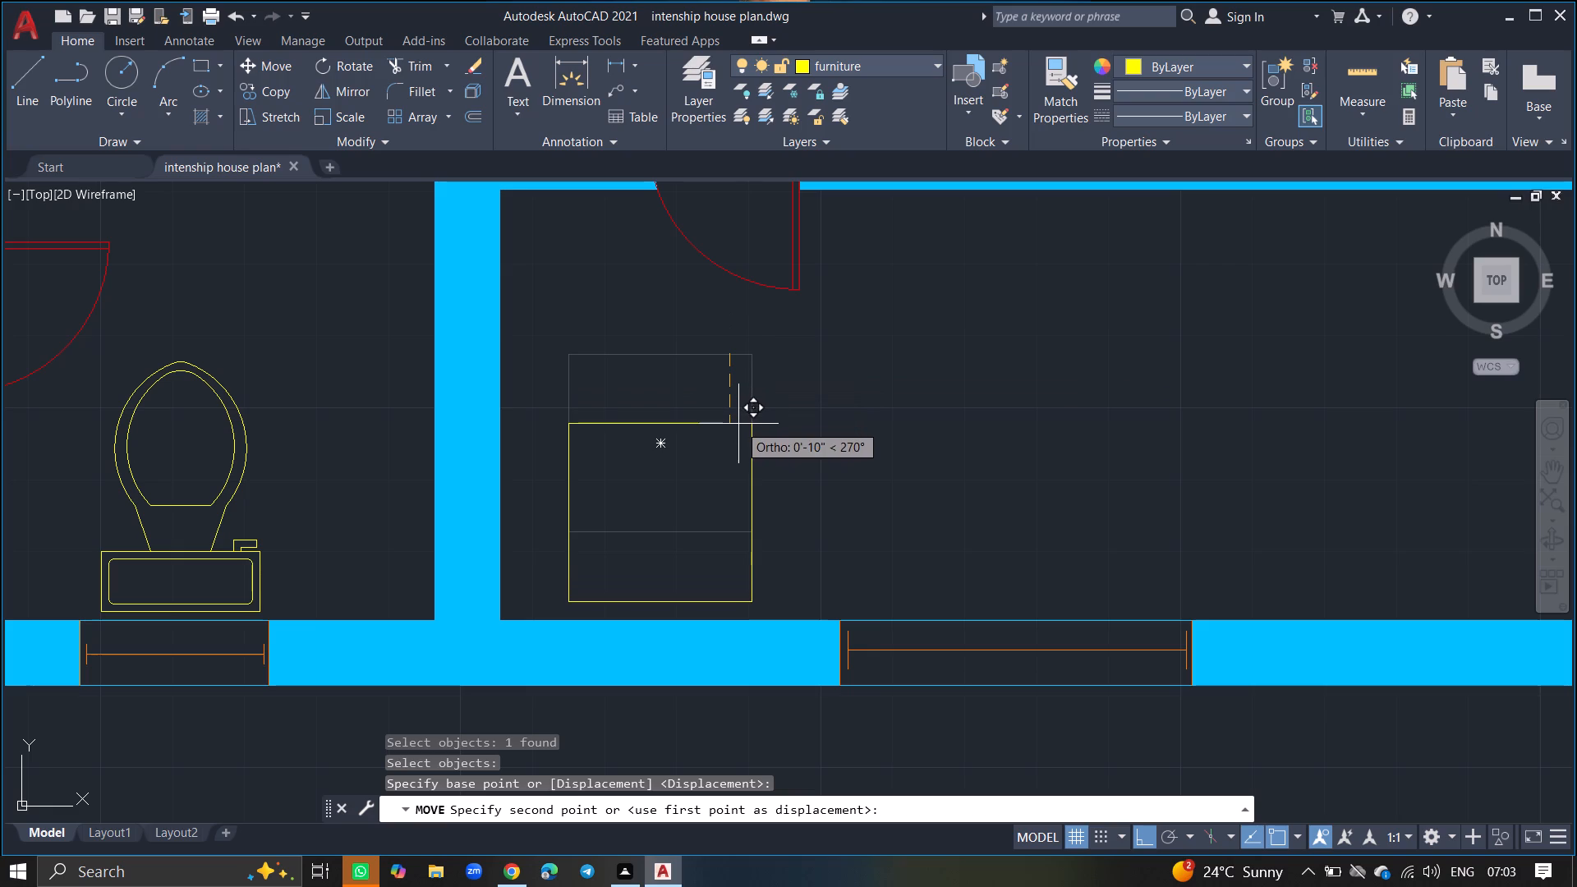
pyautogui.click(740, 424)
# With ortho off, draw a slanted open lid from the rectangle's northwest corner, about 2" thick at its free end, returning to the north edge.
pyautogui.press('l')
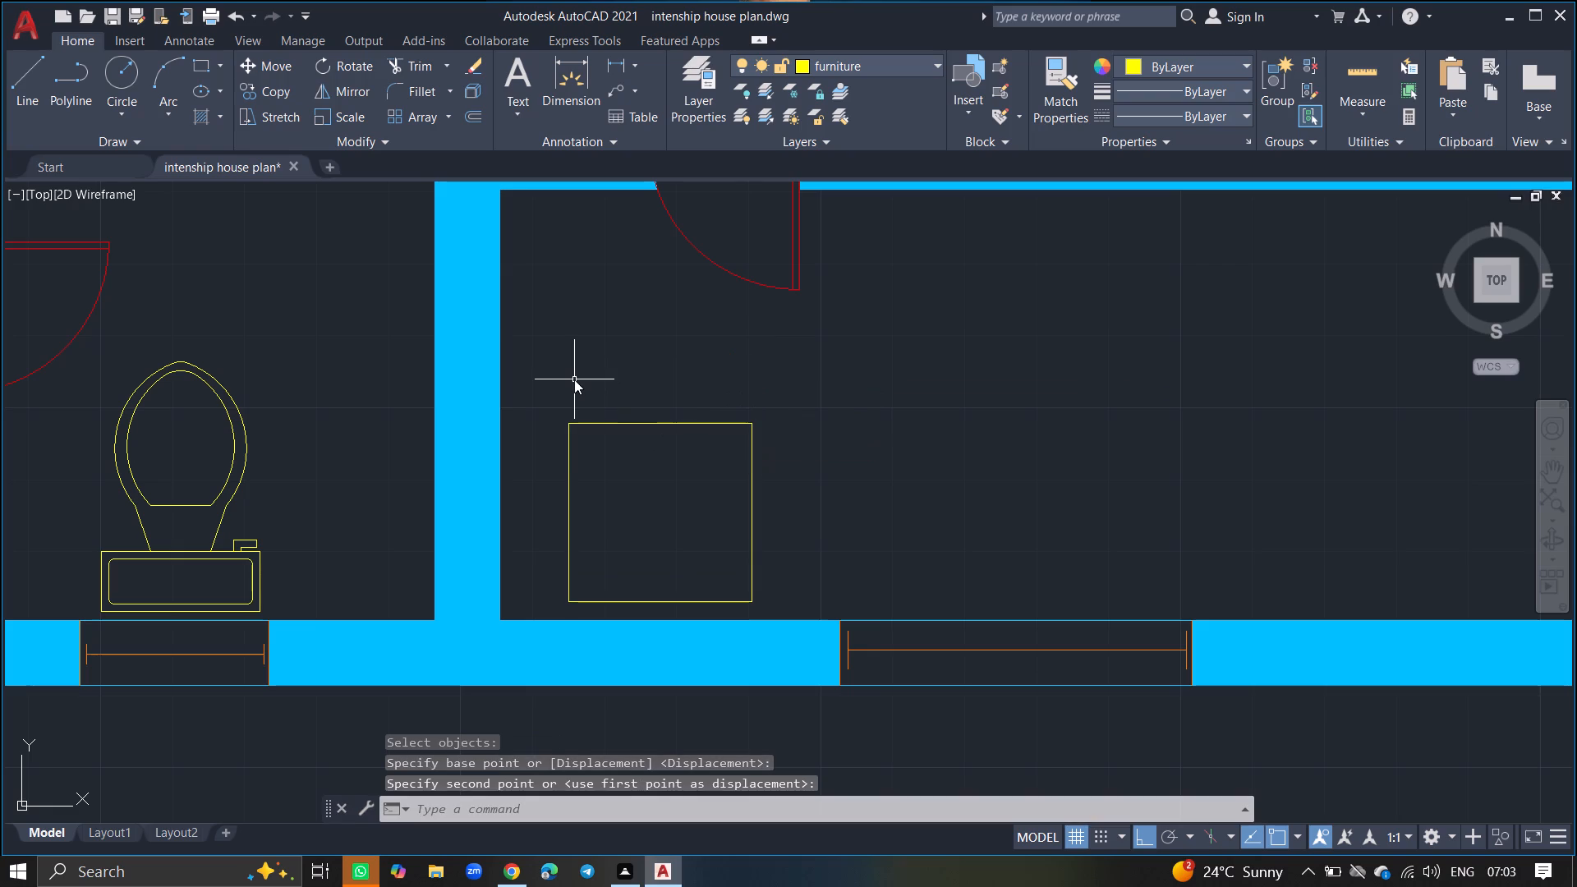
pyautogui.press('Return')
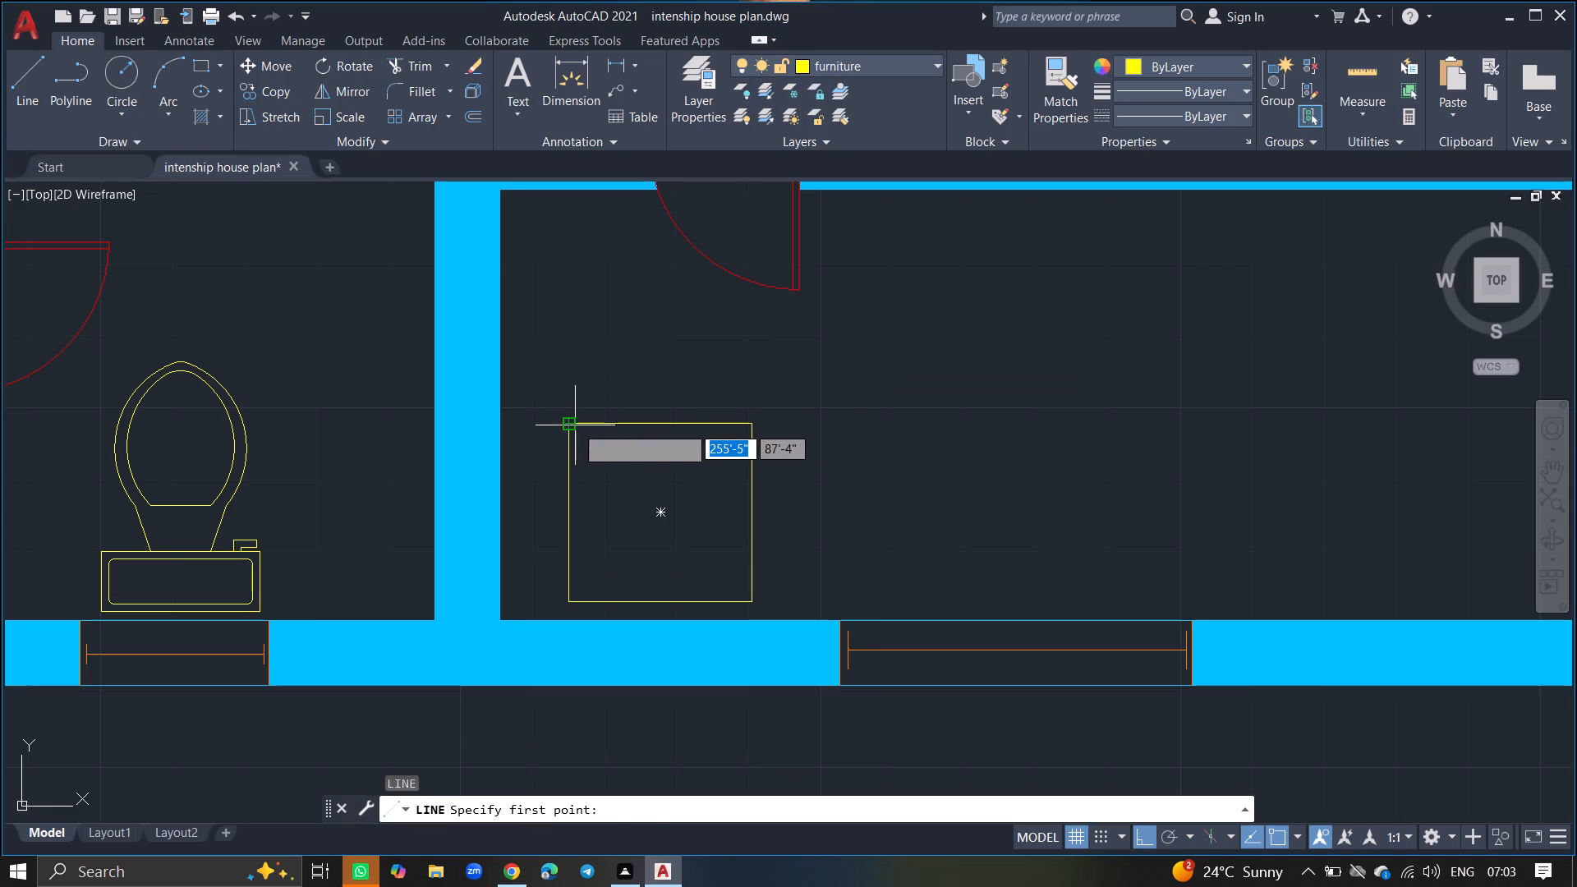
pyautogui.click(575, 425)
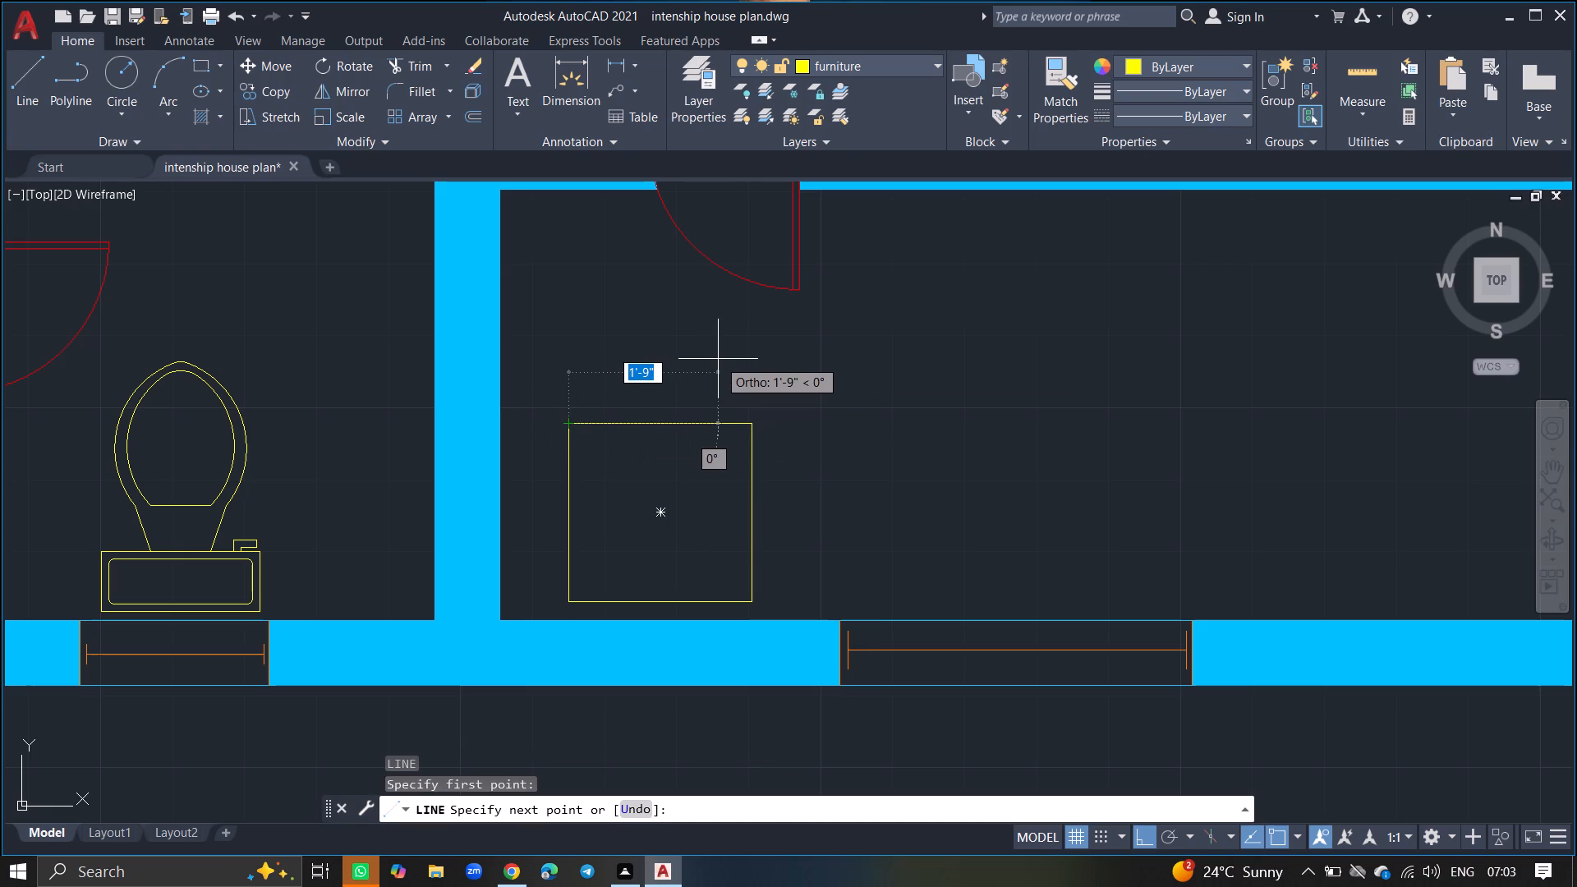
pyautogui.press('F8')
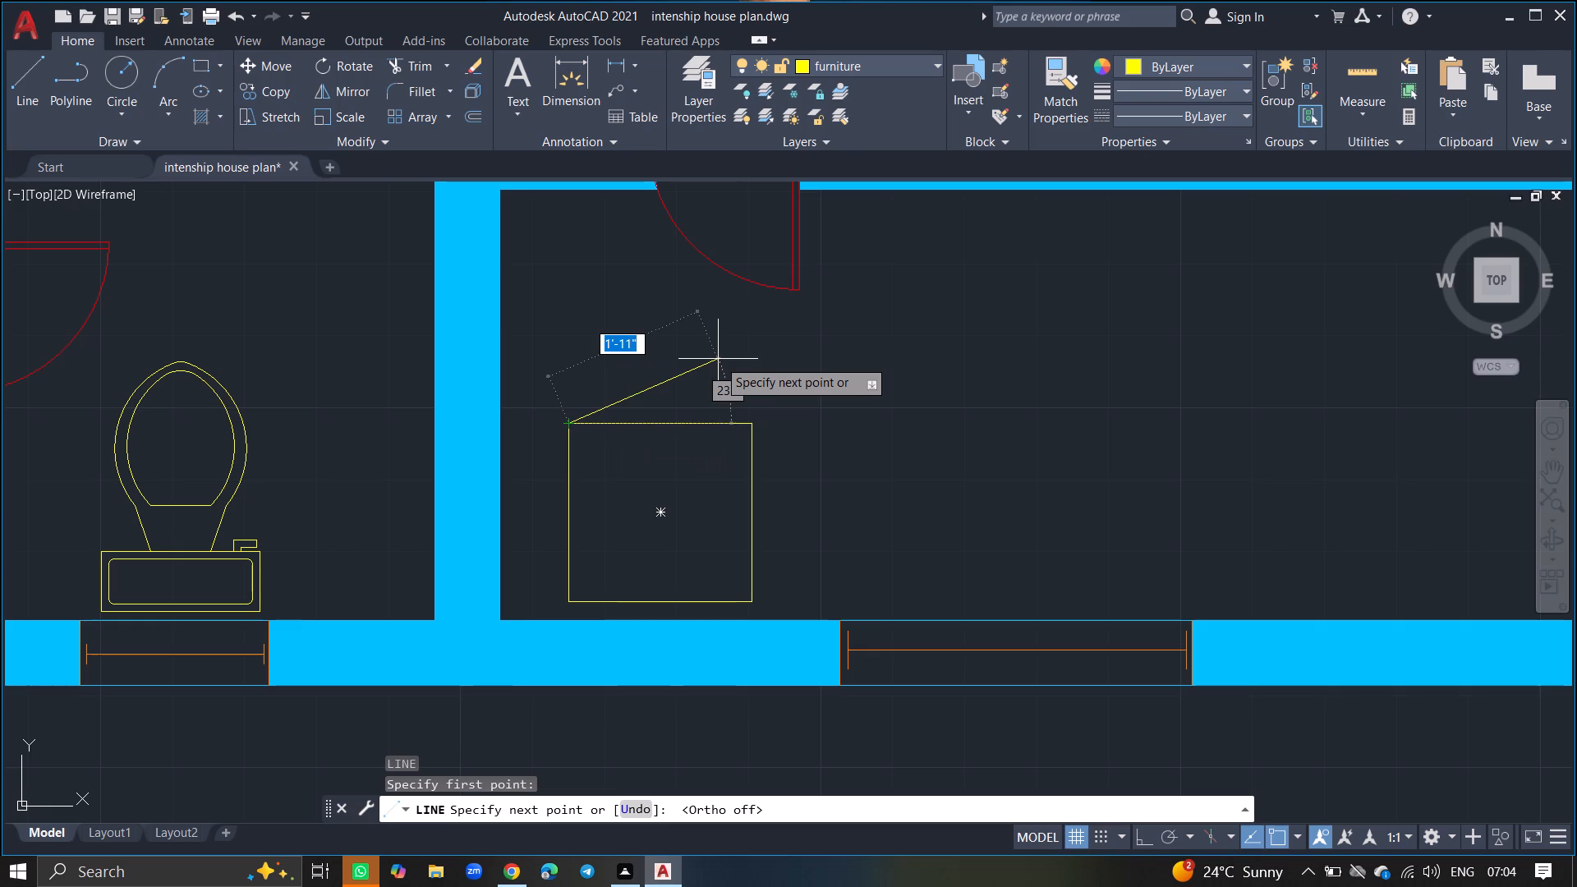
pyautogui.click(734, 361)
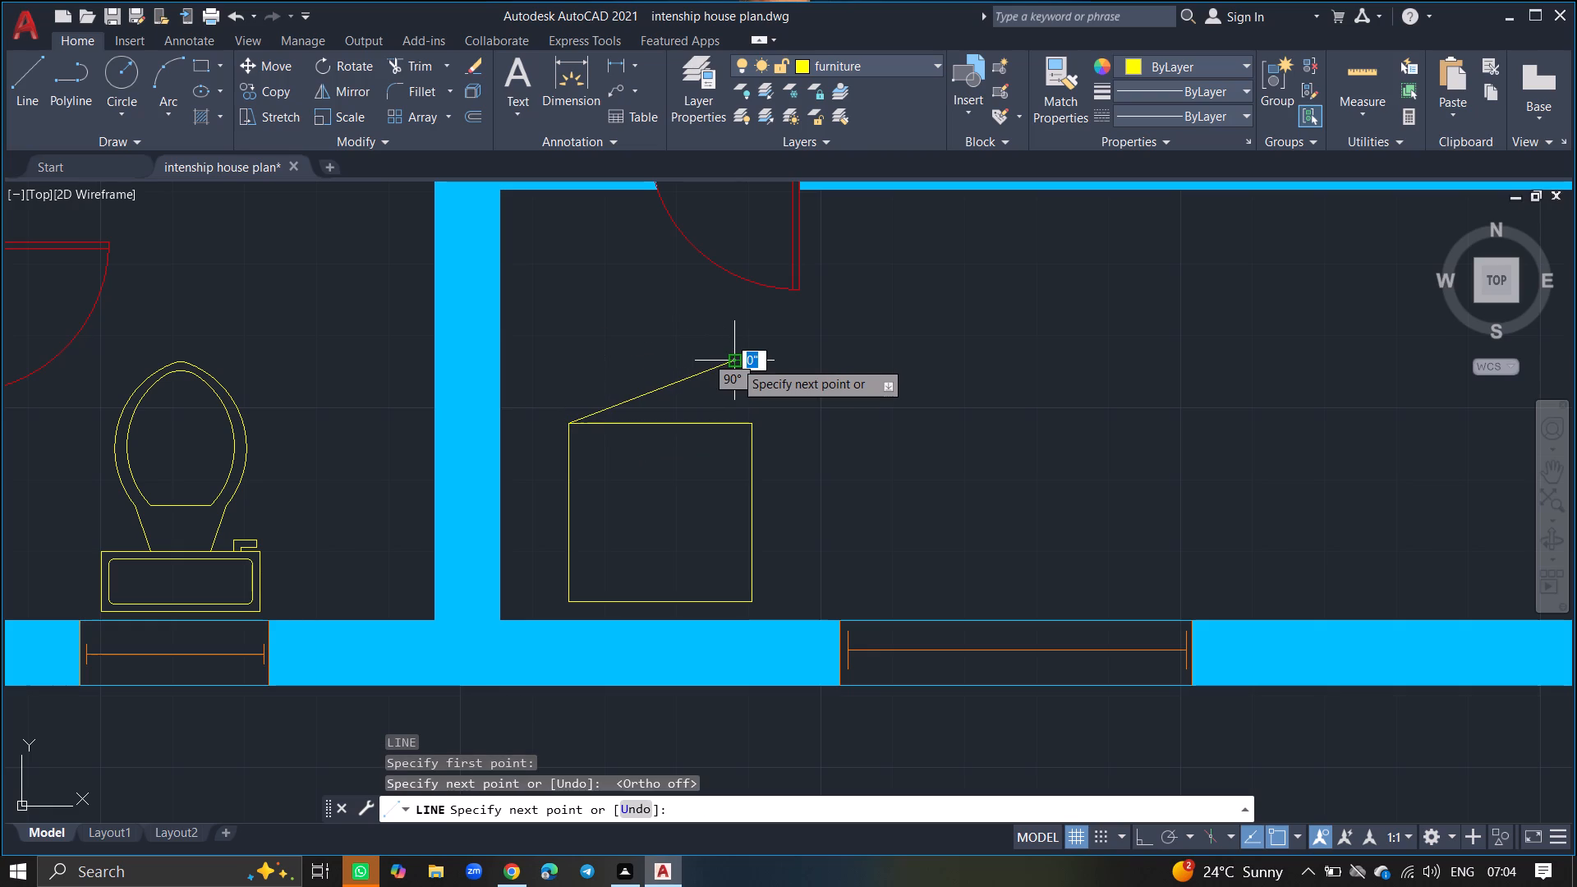
pyautogui.keyDown('ctrl'); pyautogui.scroll(4, 738, 372); pyautogui.keyUp('ctrl')
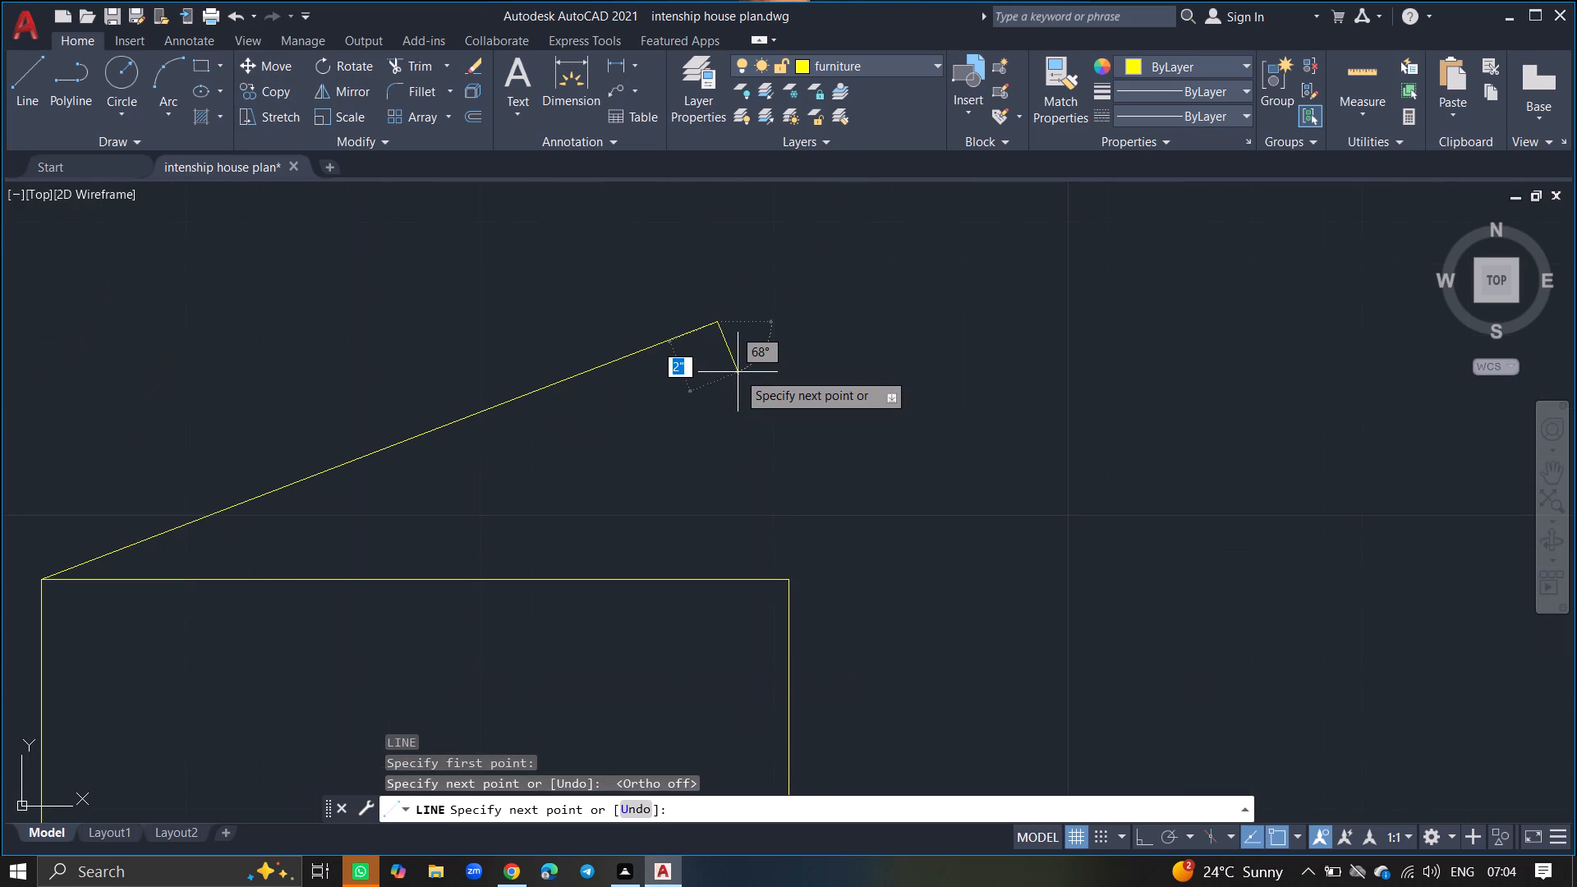
pyautogui.moveTo(735, 371); pyautogui.dragTo(547, 428)
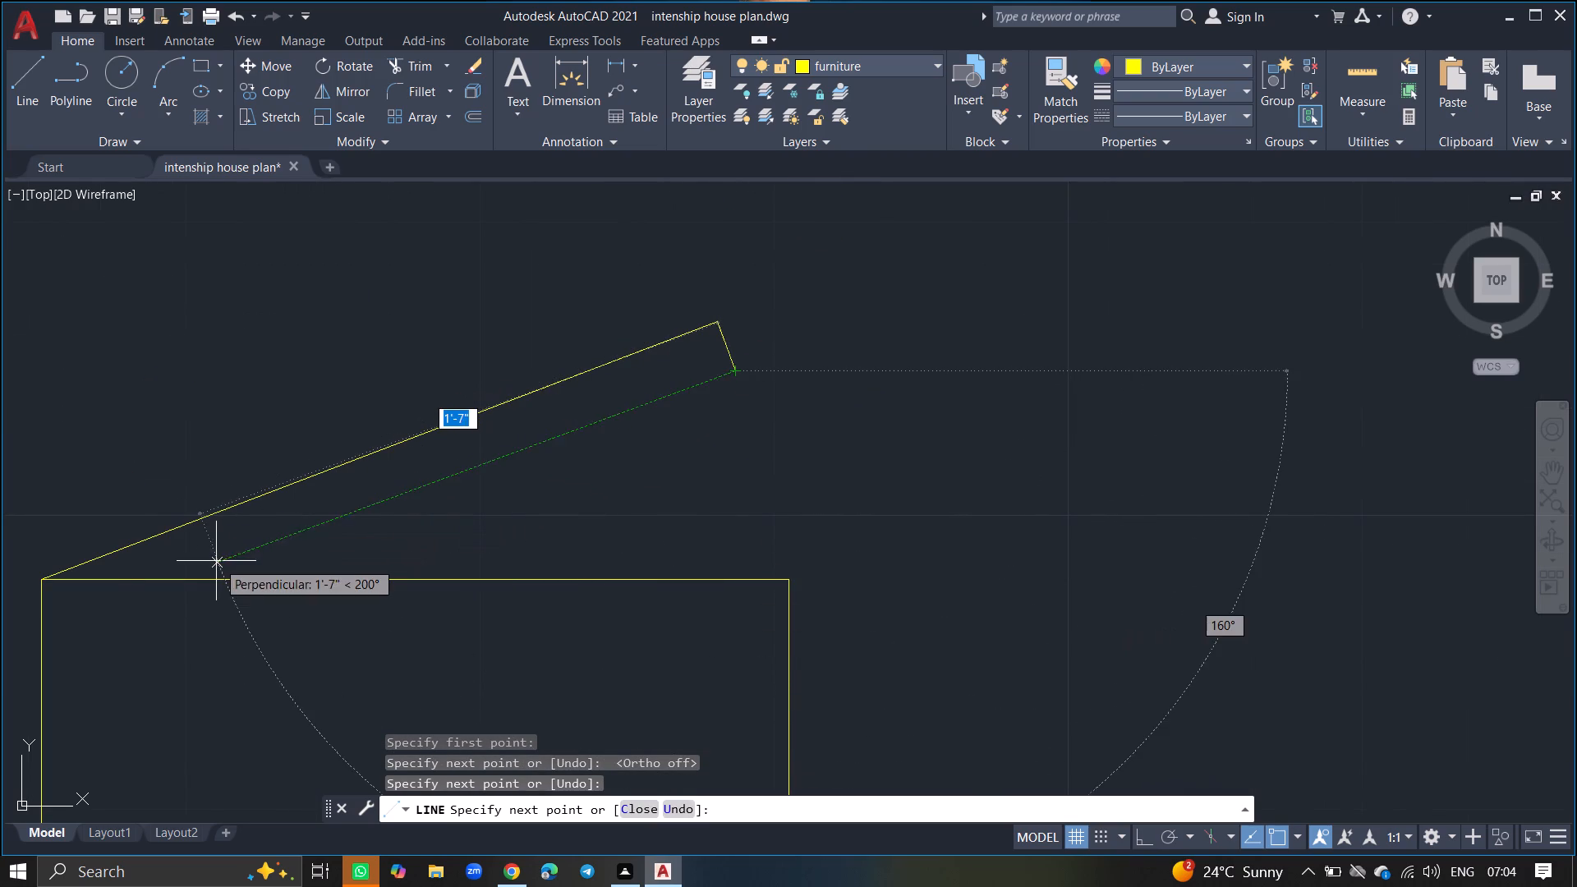
pyautogui.click(113, 581)
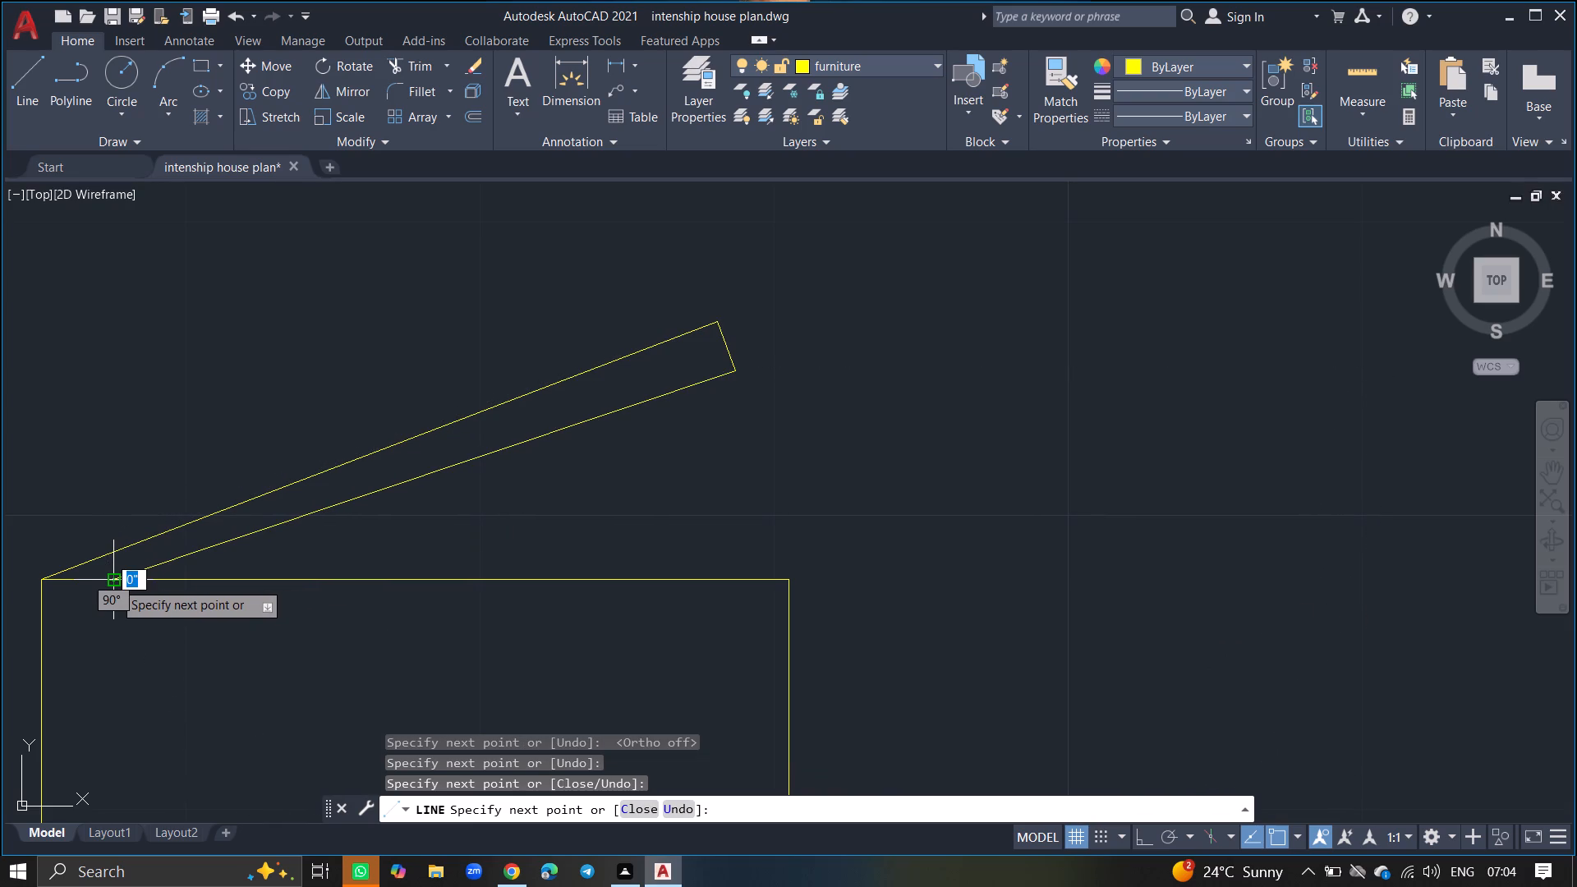
pyautogui.press('Return')
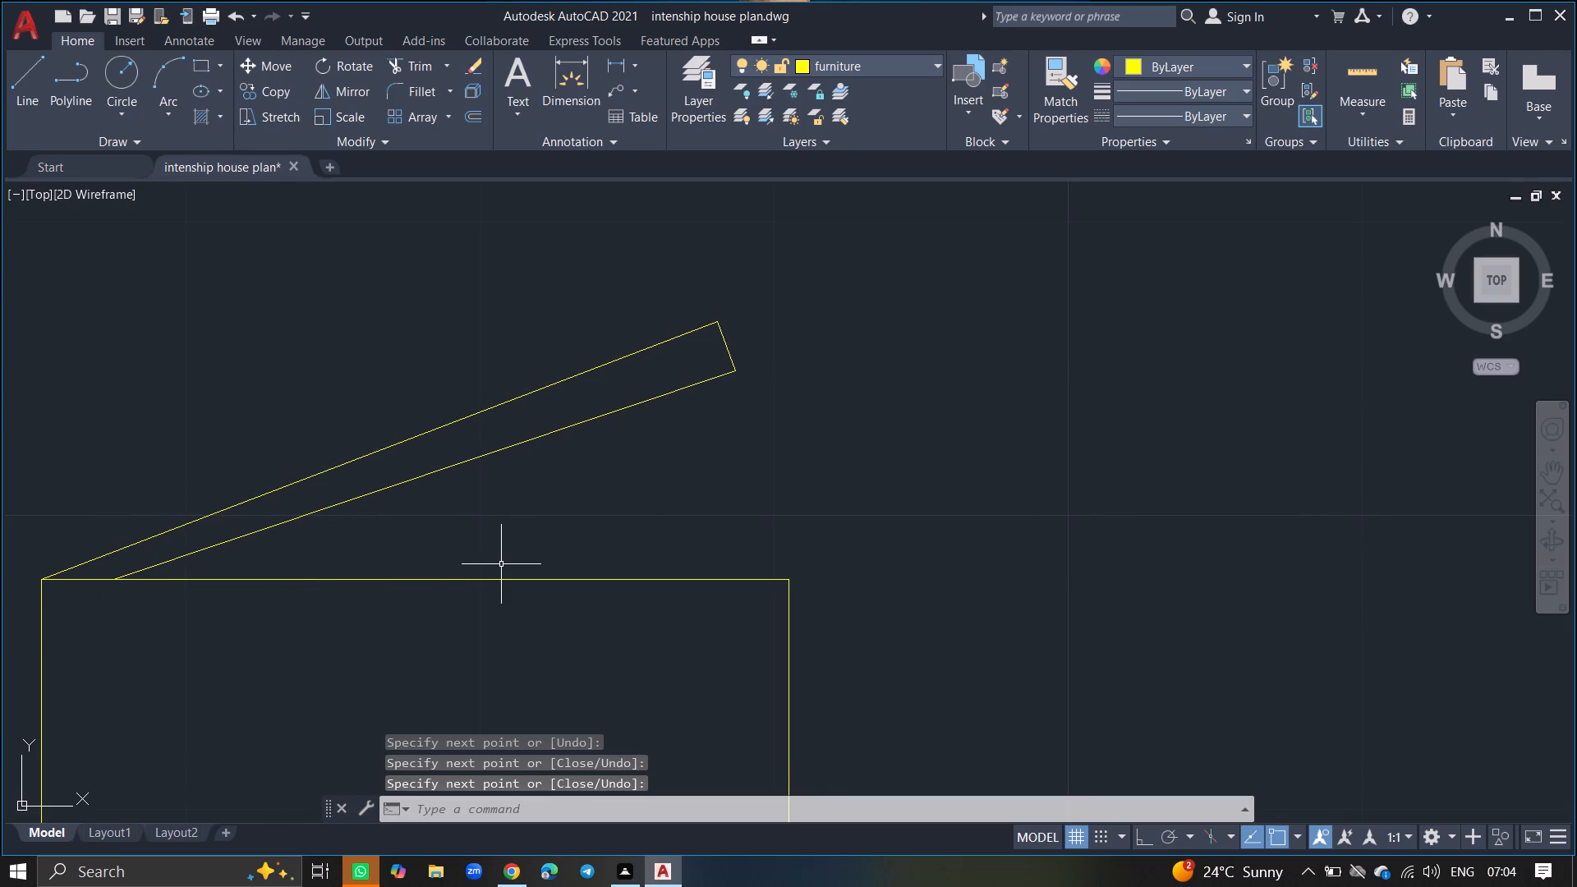
# Draw a rectangle about 2'-2" wide and 5' long along the small room's east wall, from its northeast corner to the south wall.
pyautogui.keyDown('ctrl'); pyautogui.scroll(-2, 501, 564); pyautogui.keyUp('ctrl')
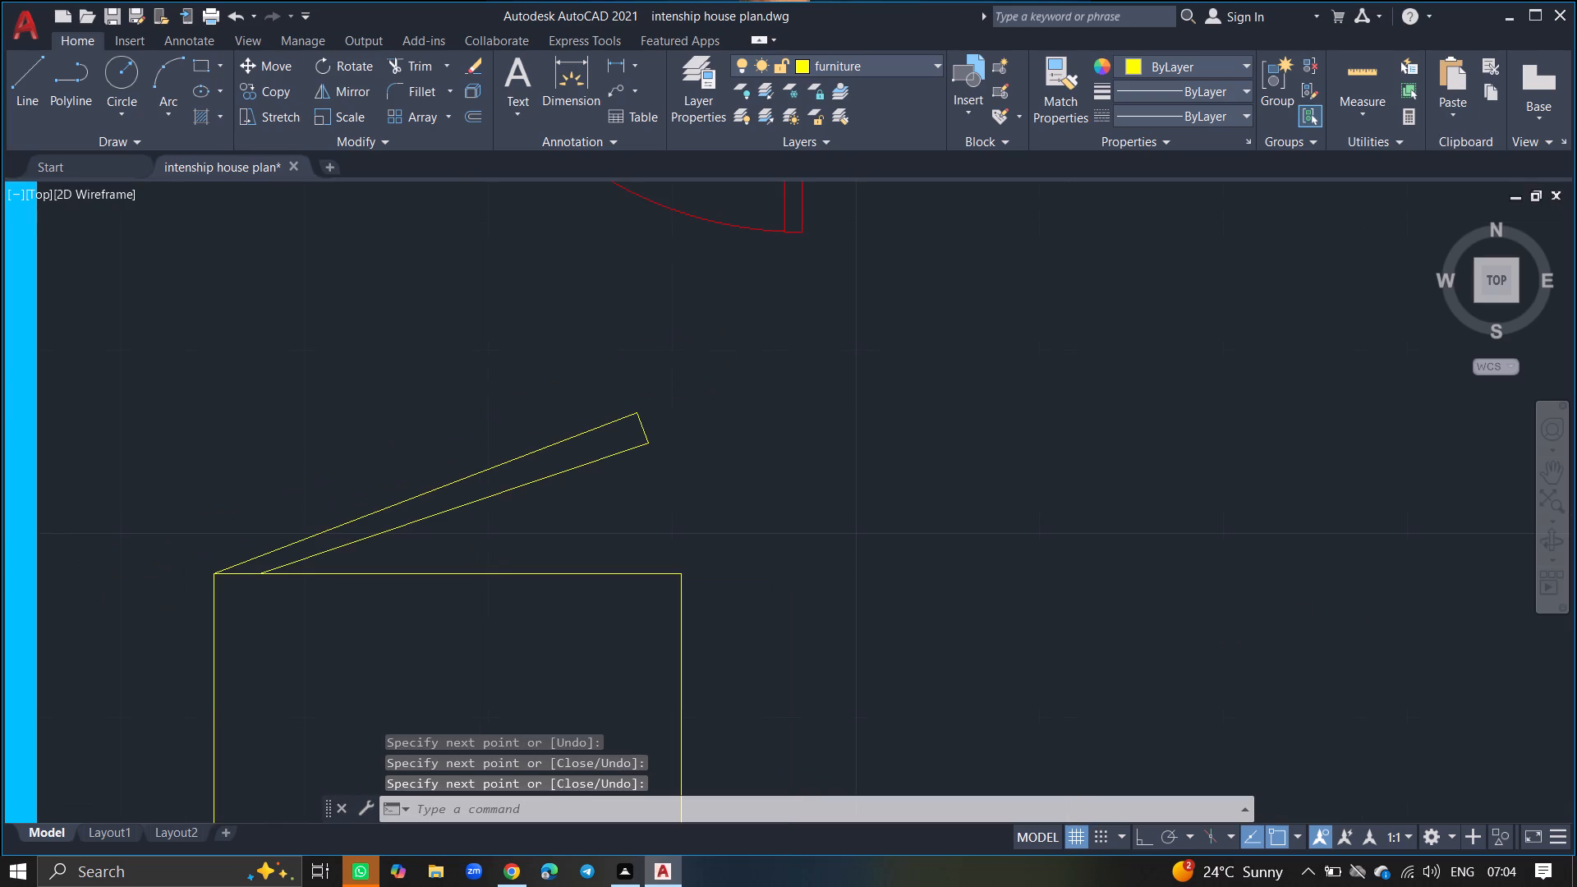
pyautogui.keyDown('ctrl'); pyautogui.scroll(-4, 501, 564); pyautogui.keyUp('ctrl')
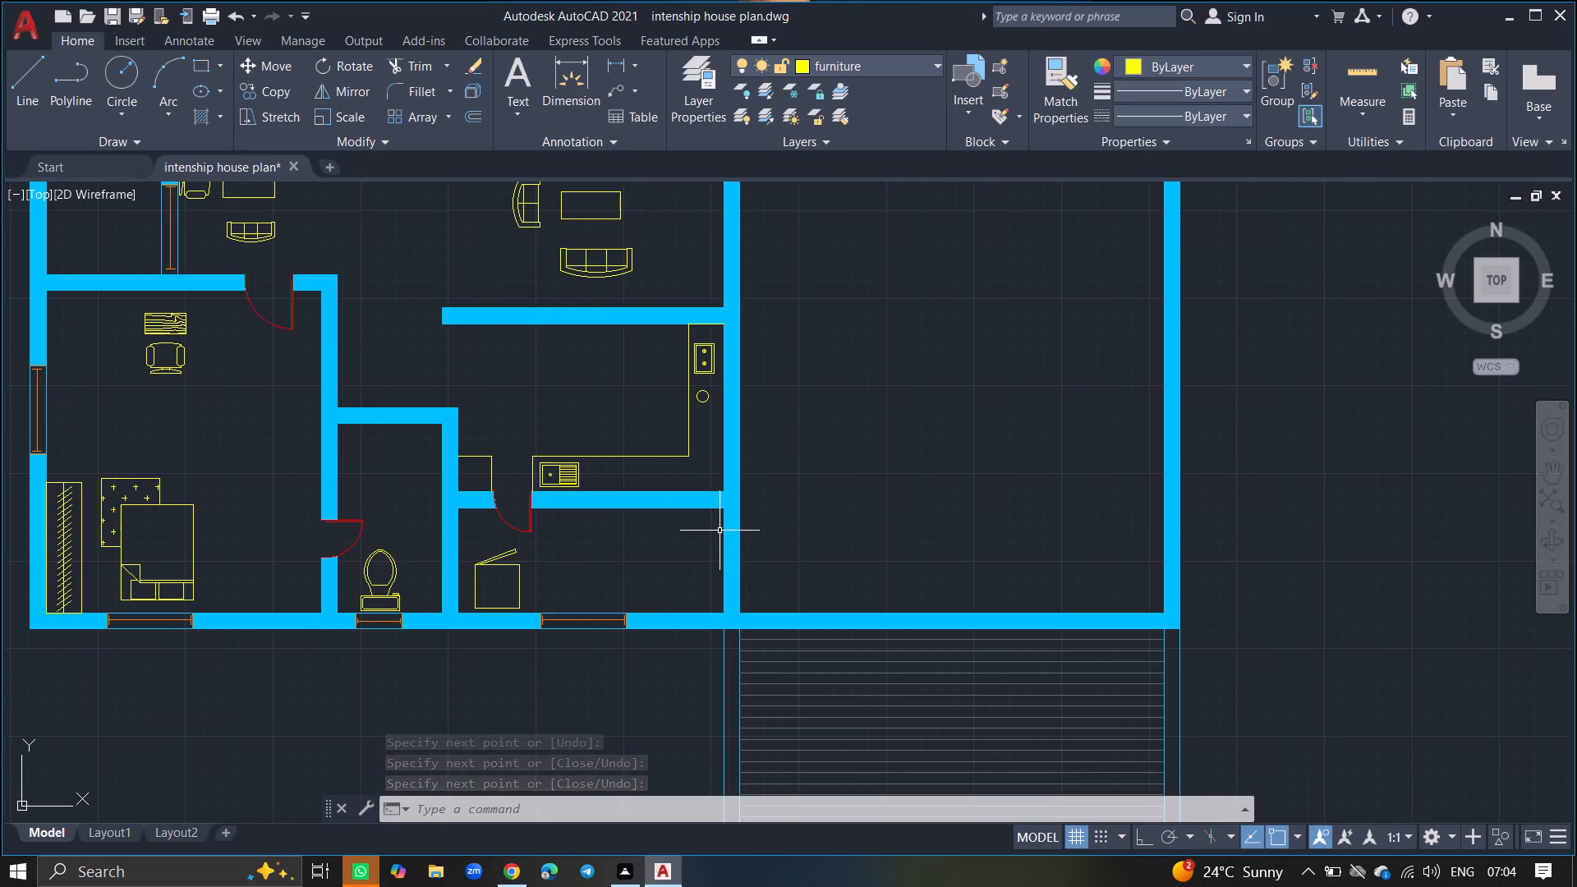
pyautogui.write('rec')
pyautogui.press('Return')
pyautogui.keyDown('ctrl'); pyautogui.scroll(2, 720, 531); pyautogui.keyUp('ctrl')
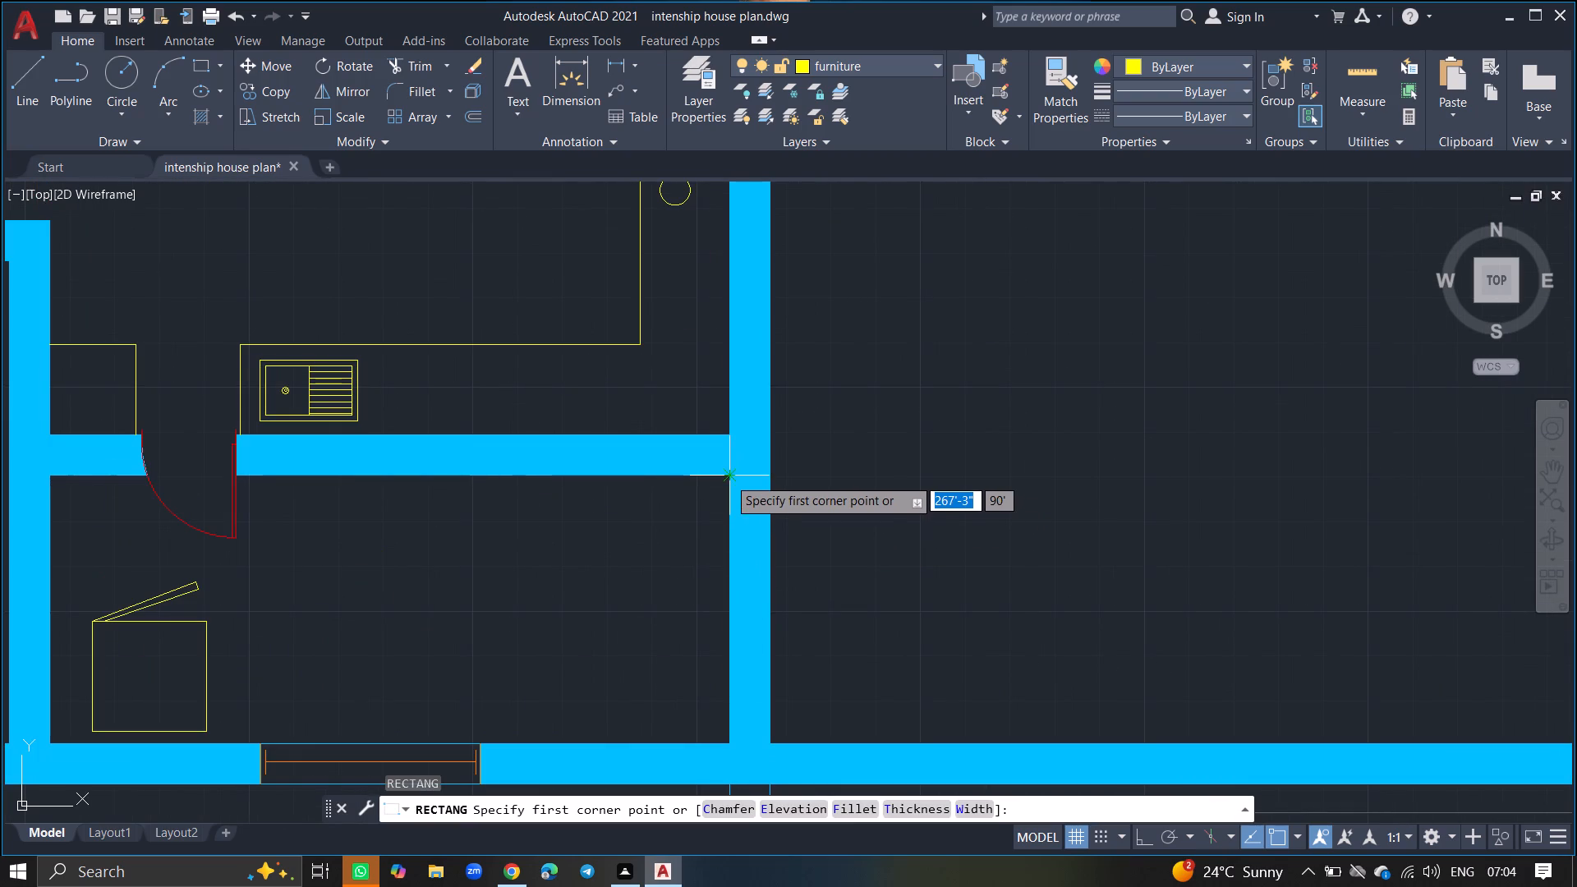
pyautogui.click(727, 476)
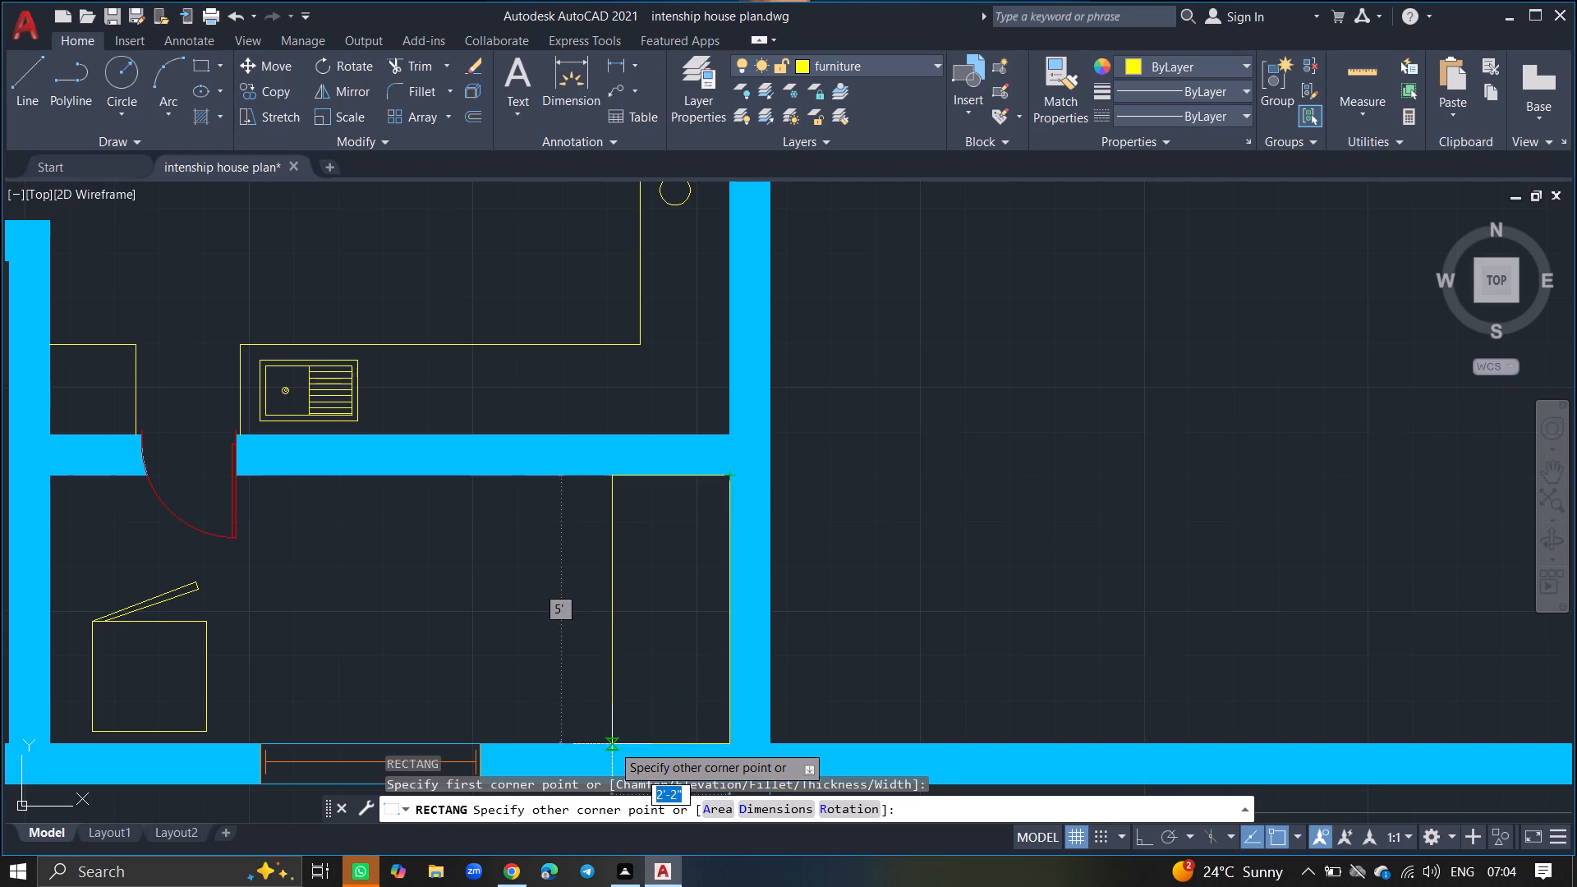
pyautogui.click(612, 744)
# Draw a line about 2'-2" long across the east-wall rectangle between its side midpoints, splitting it into two equal halves.
pyautogui.press('l')
pyautogui.press('Return')
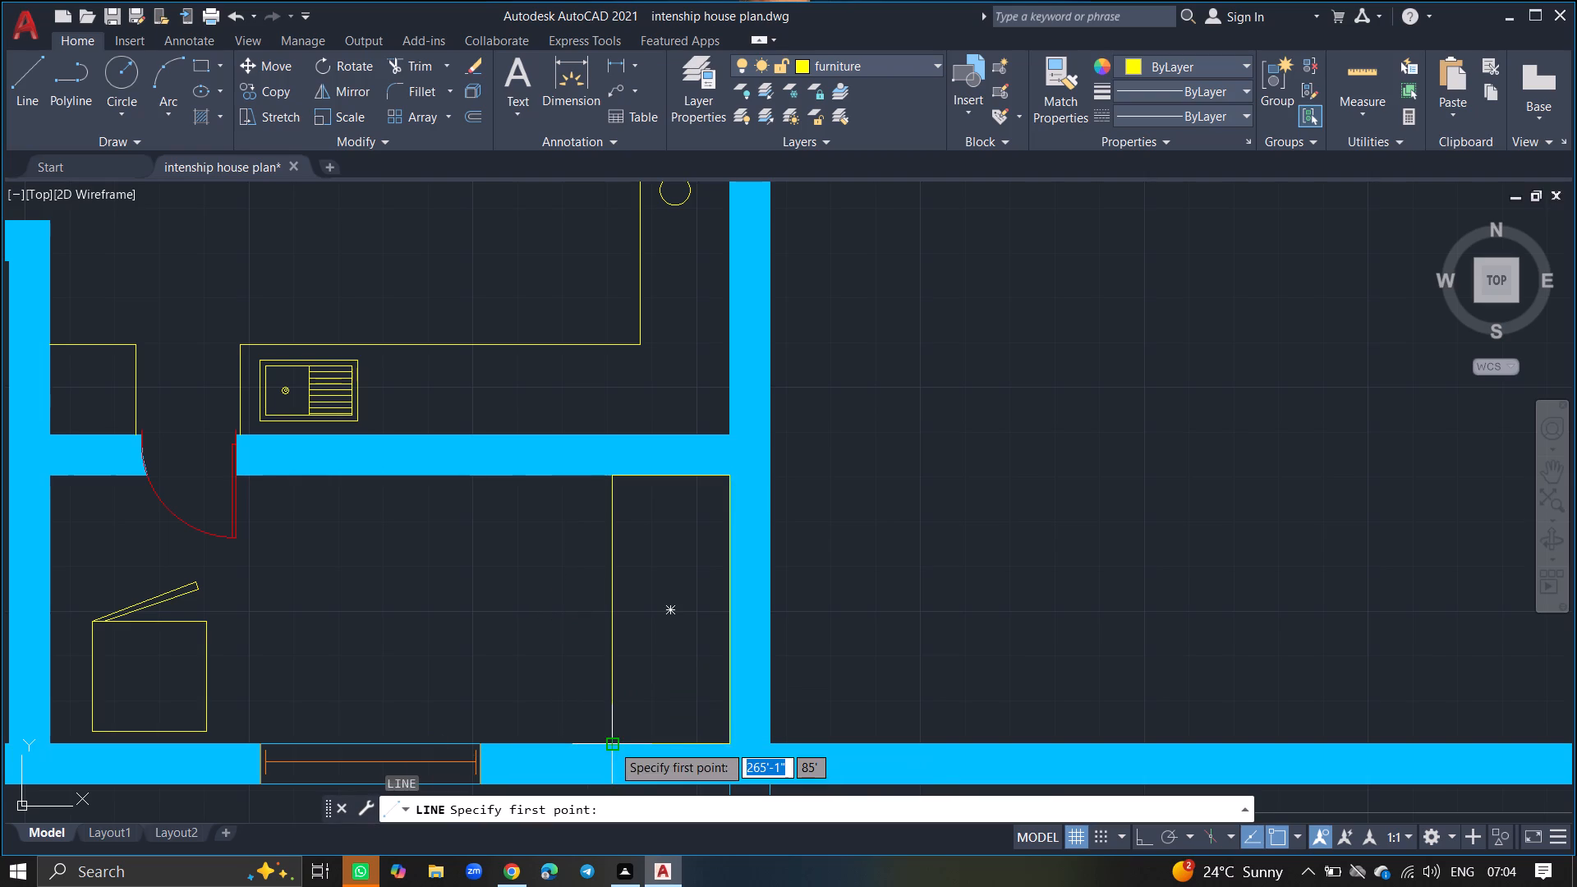
pyautogui.click(611, 611)
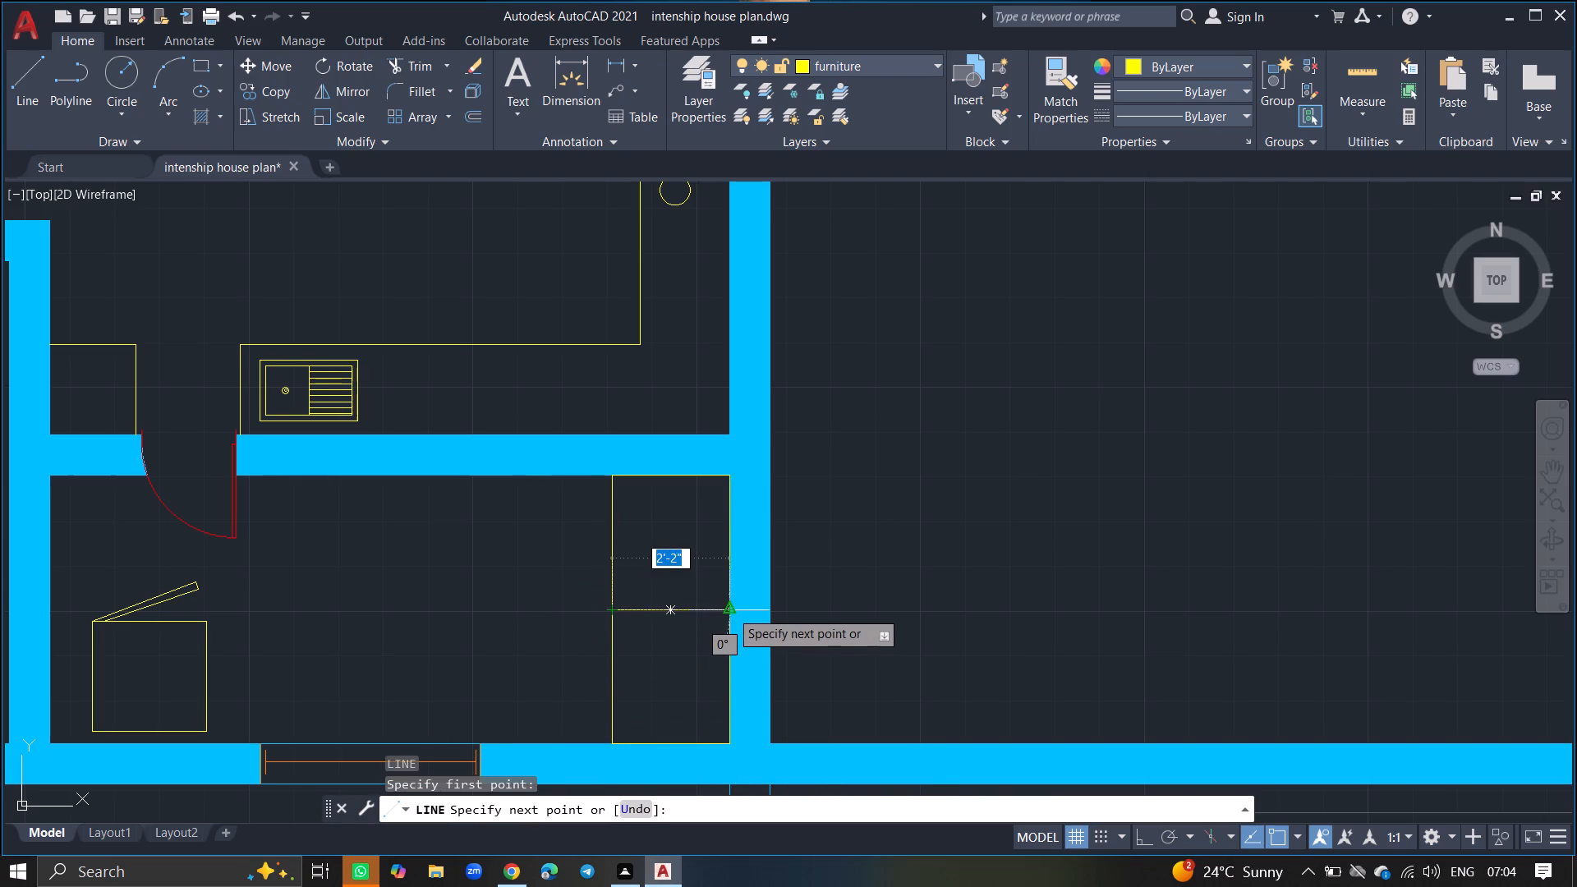
pyautogui.click(730, 610)
pyautogui.press('Return')
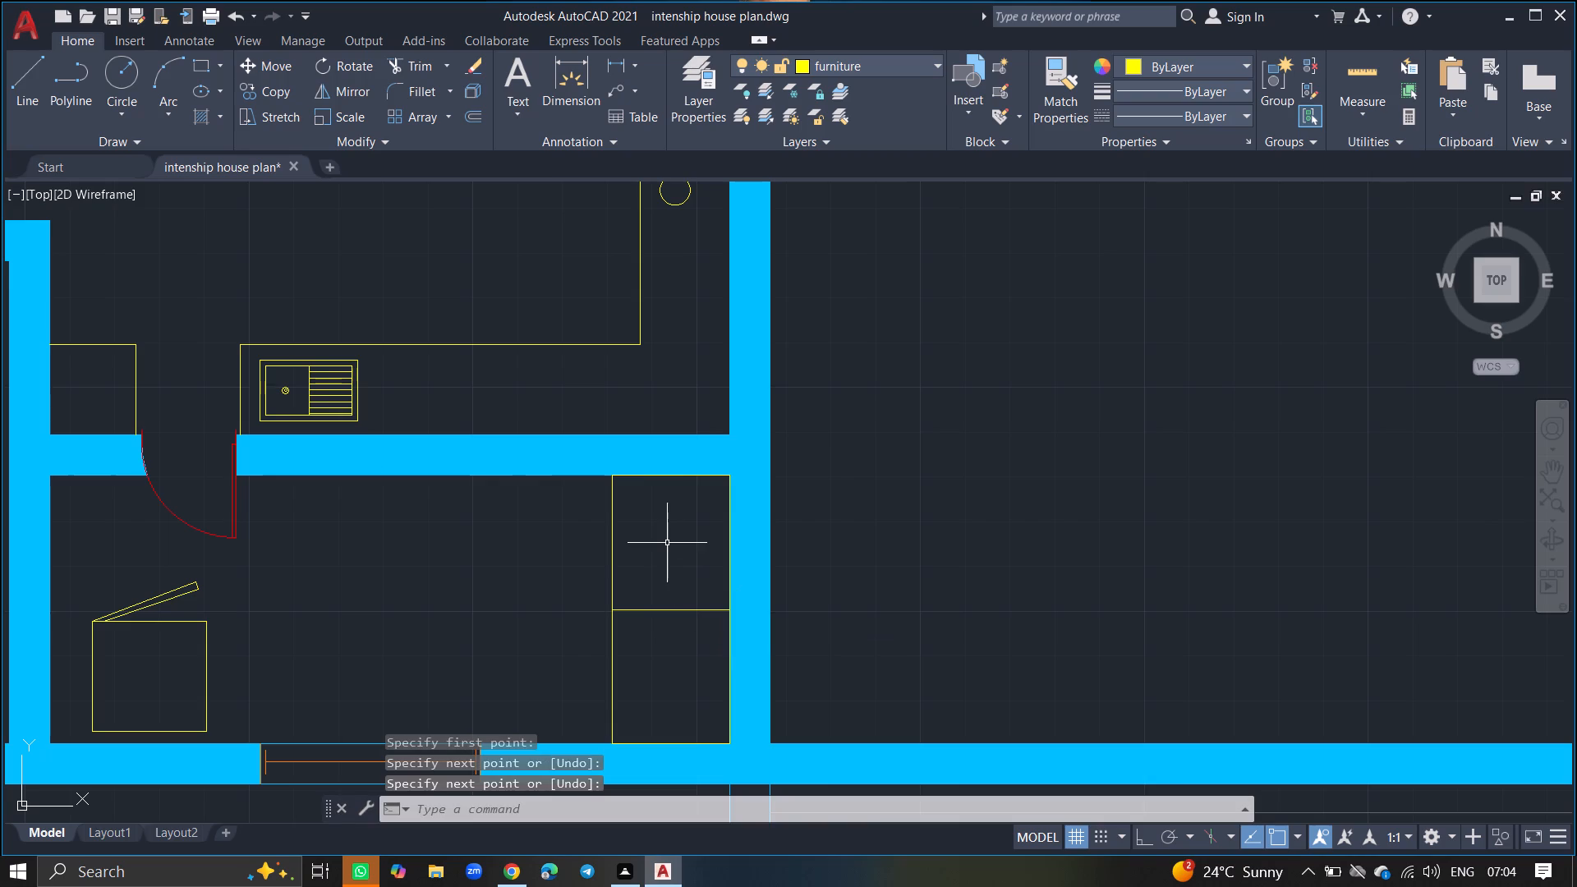
# Make the text layer the current layer.
pyautogui.keyDown('ctrl'); pyautogui.scroll(-4, 666, 543); pyautogui.keyUp('ctrl')
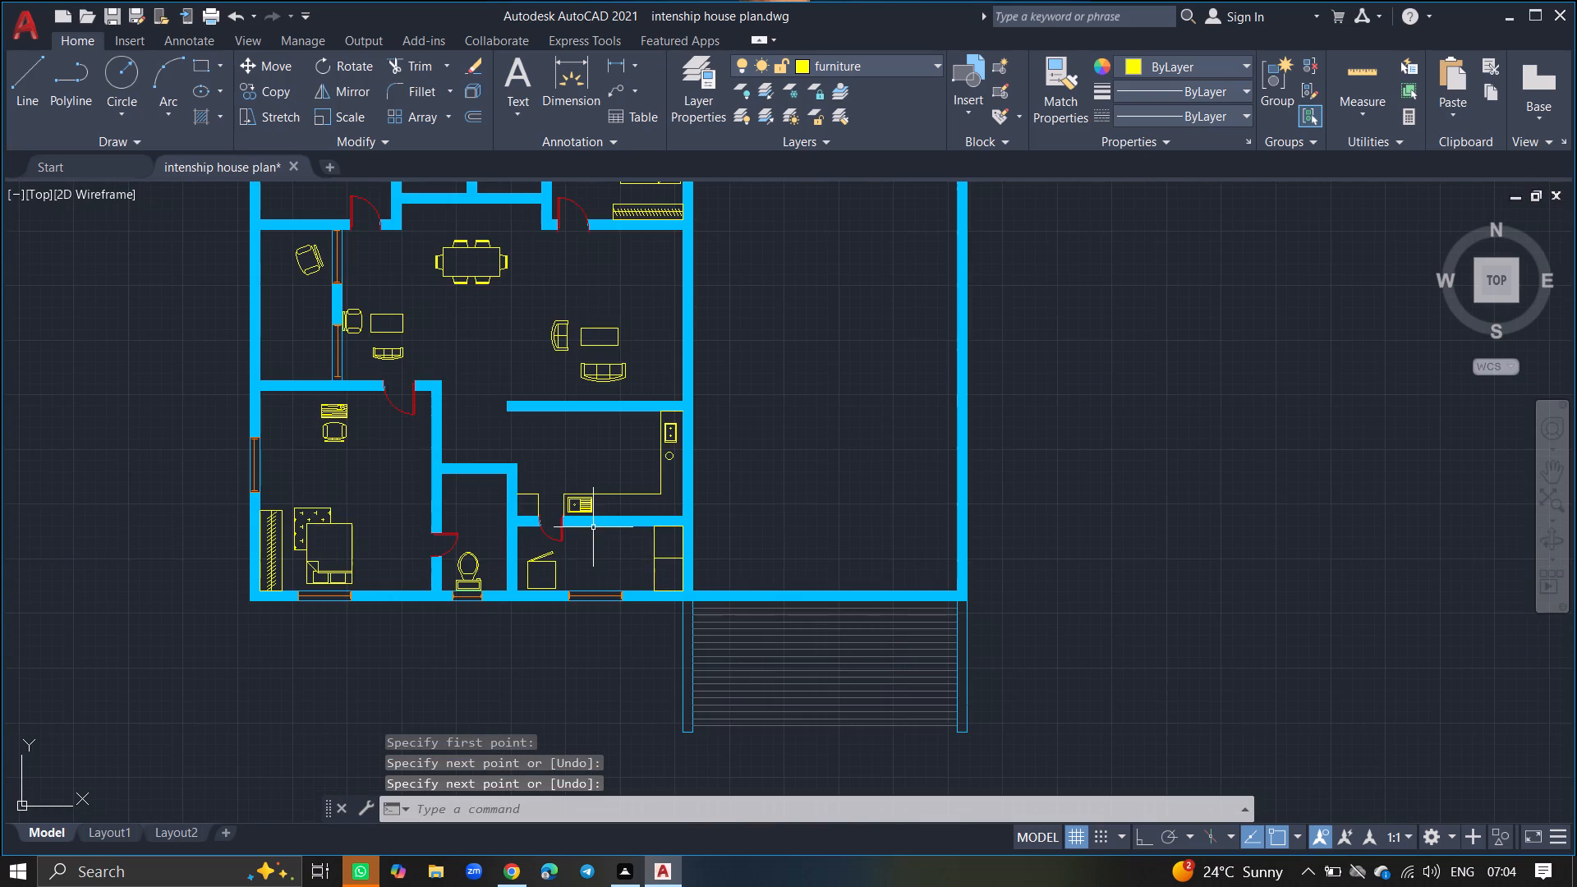
pyautogui.keyDown('ctrl'); pyautogui.scroll(-3, 593, 527); pyautogui.keyUp('ctrl')
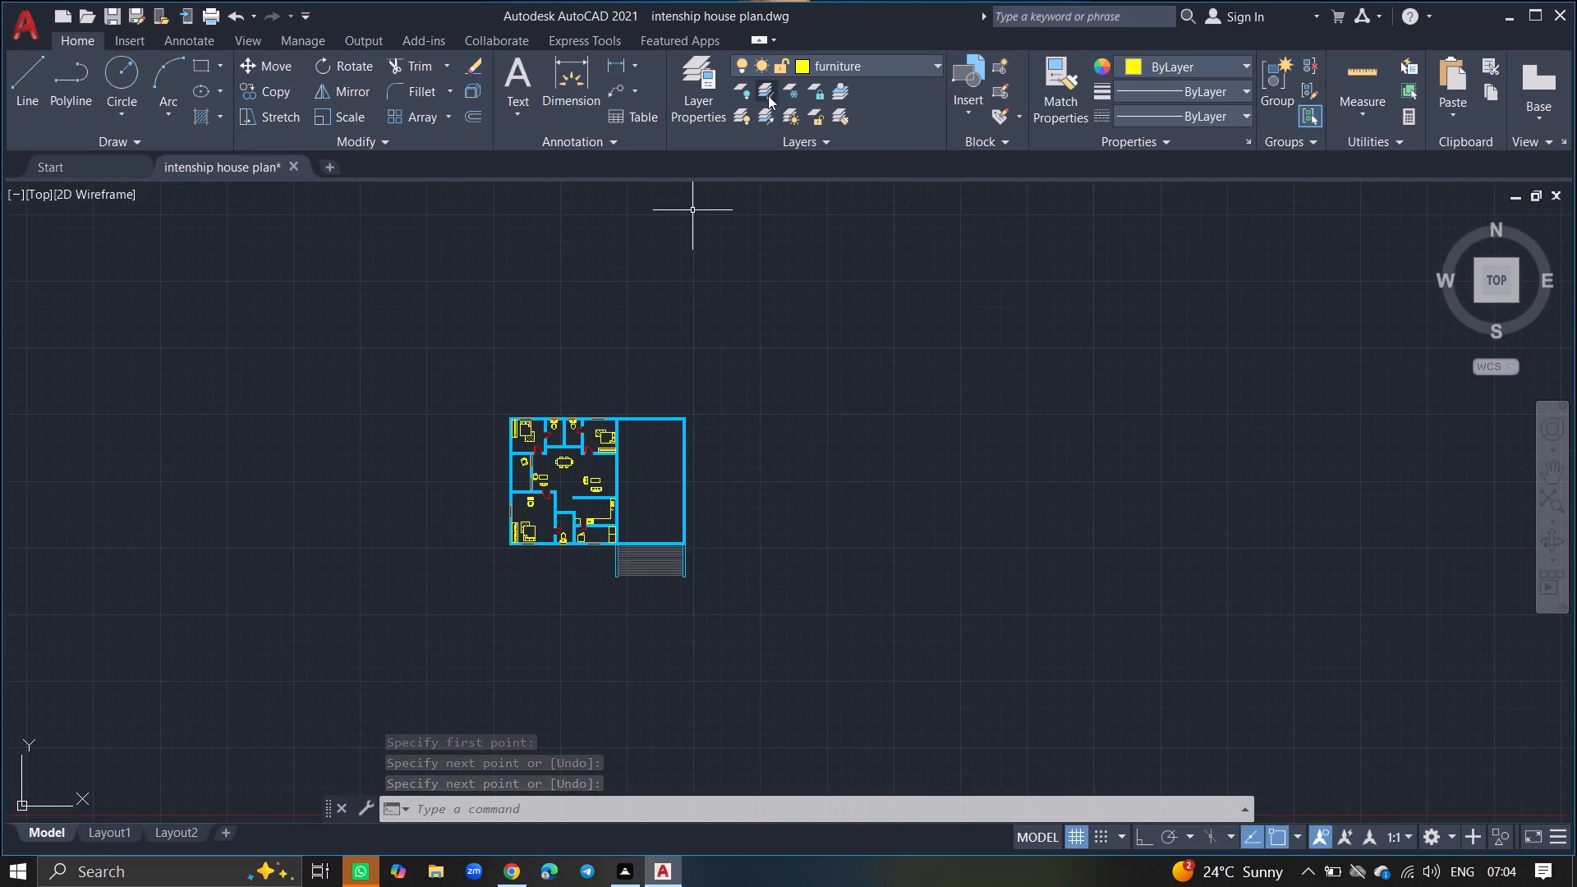
pyautogui.click(703, 102)
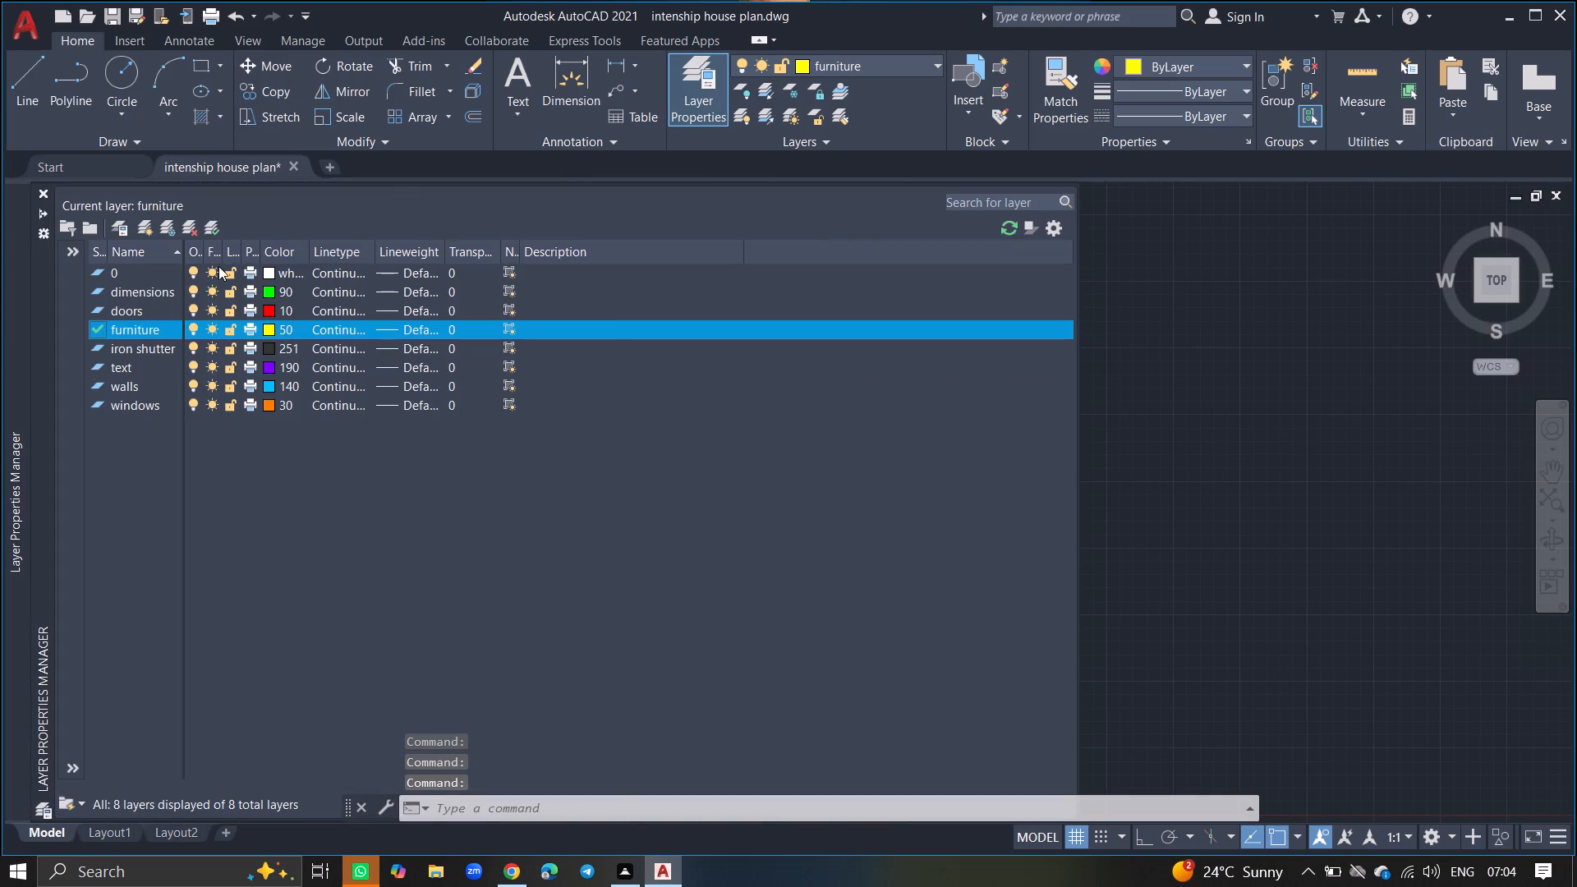
pyautogui.doubleClick(145, 368)
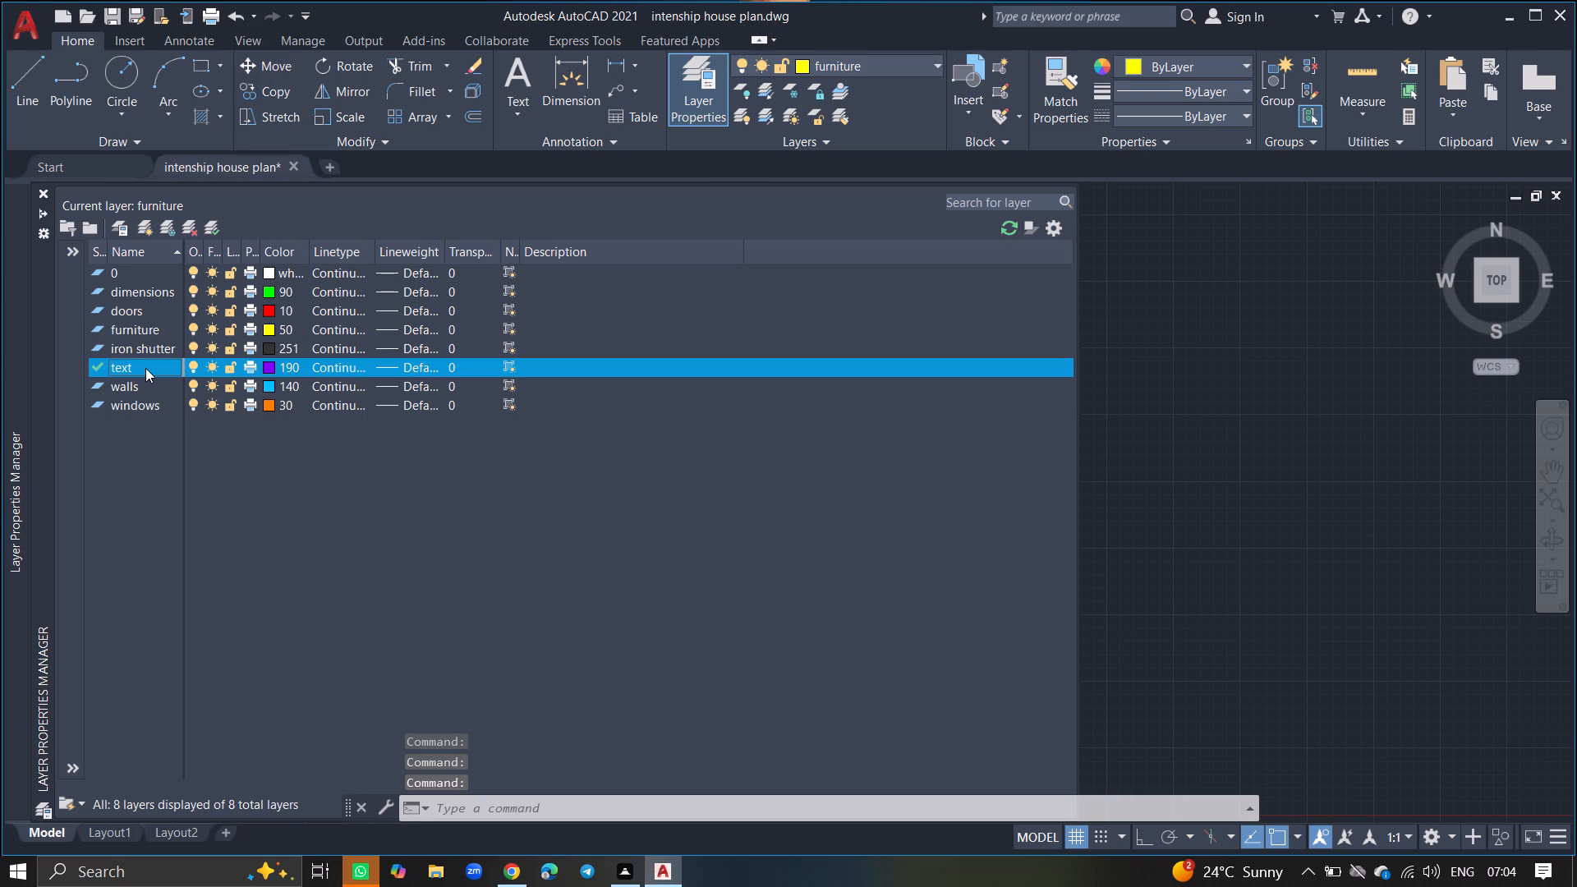
pyautogui.click(45, 195)
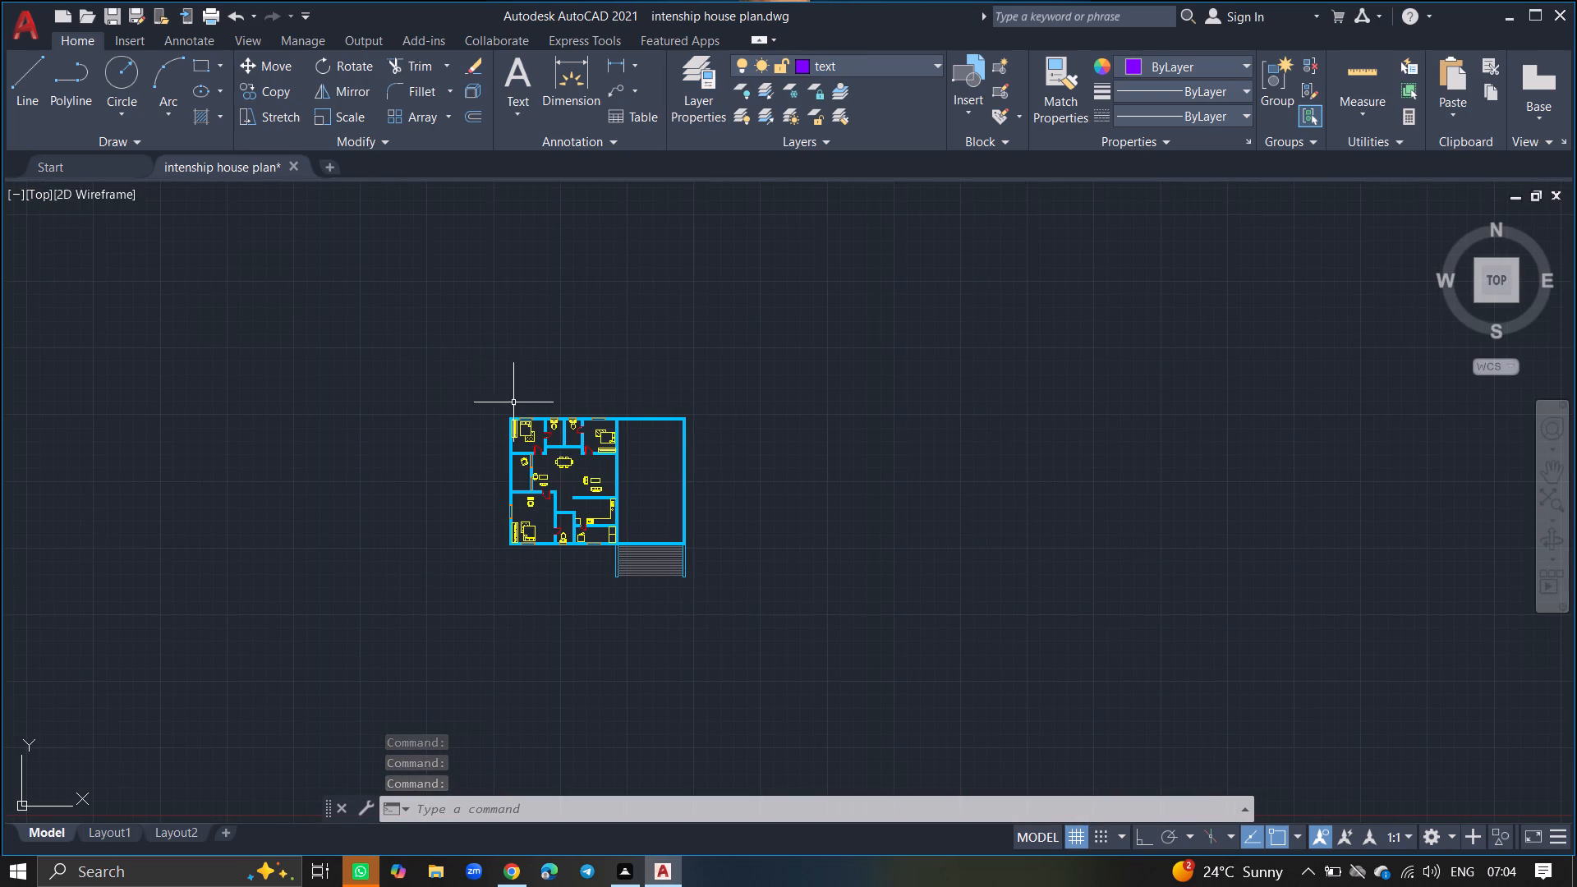
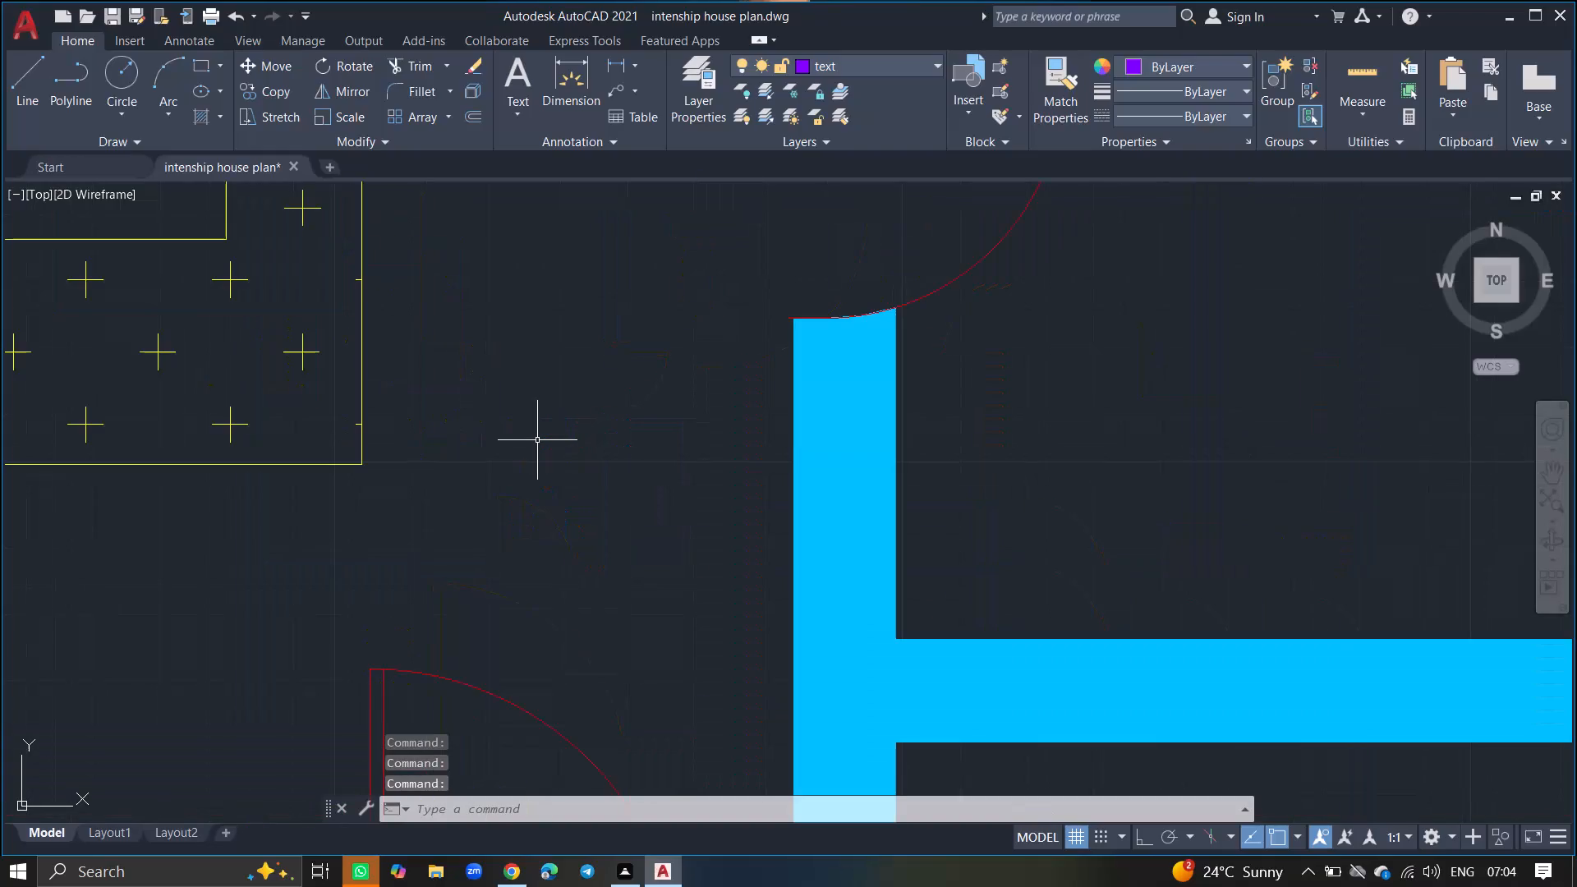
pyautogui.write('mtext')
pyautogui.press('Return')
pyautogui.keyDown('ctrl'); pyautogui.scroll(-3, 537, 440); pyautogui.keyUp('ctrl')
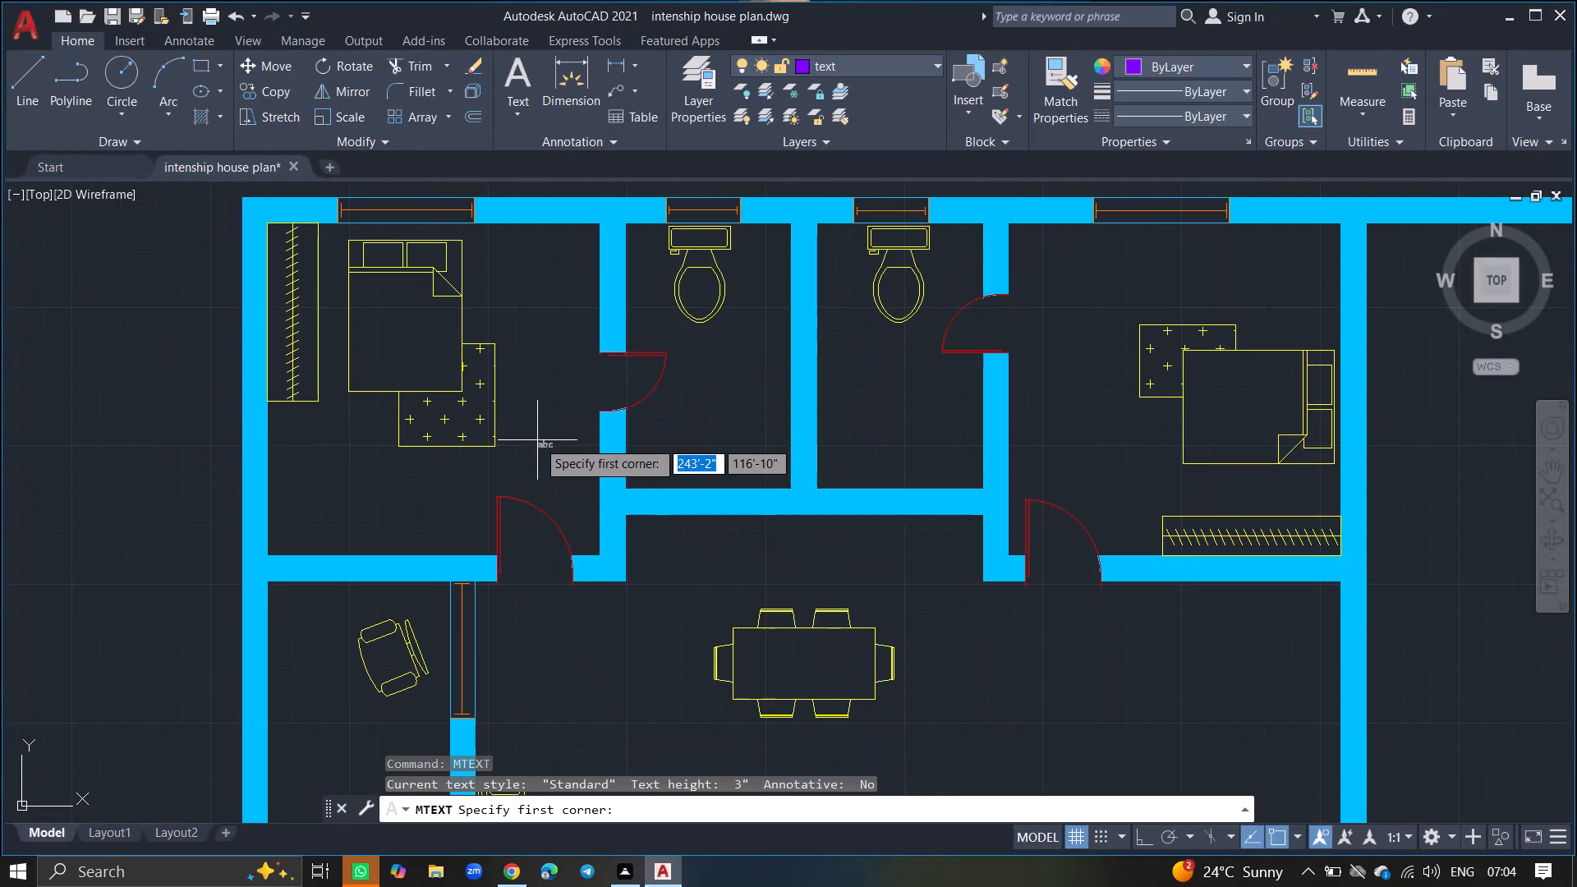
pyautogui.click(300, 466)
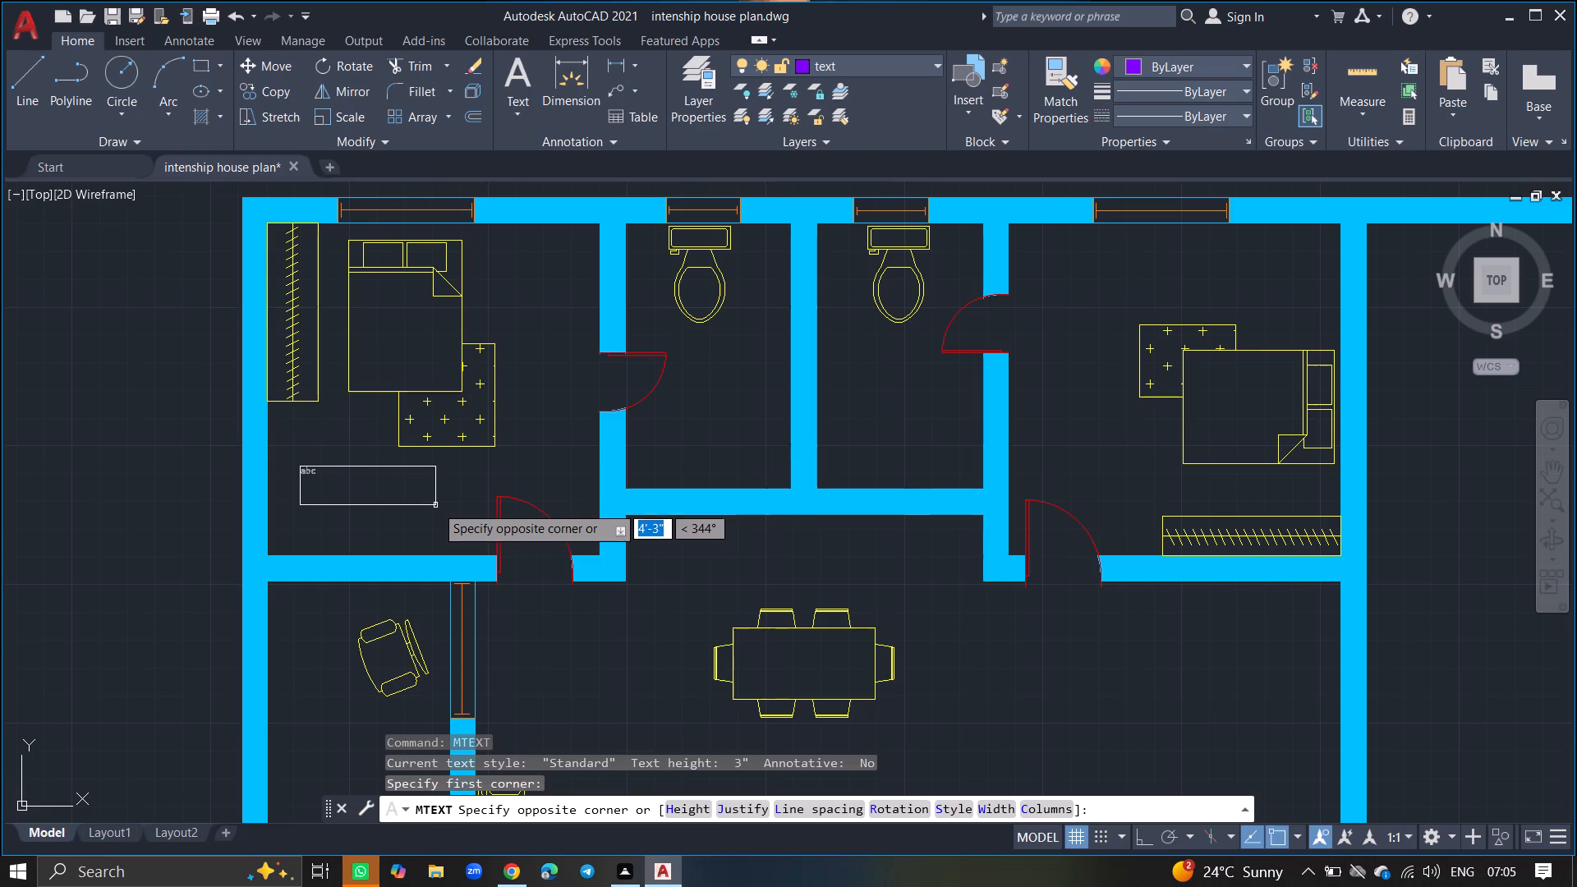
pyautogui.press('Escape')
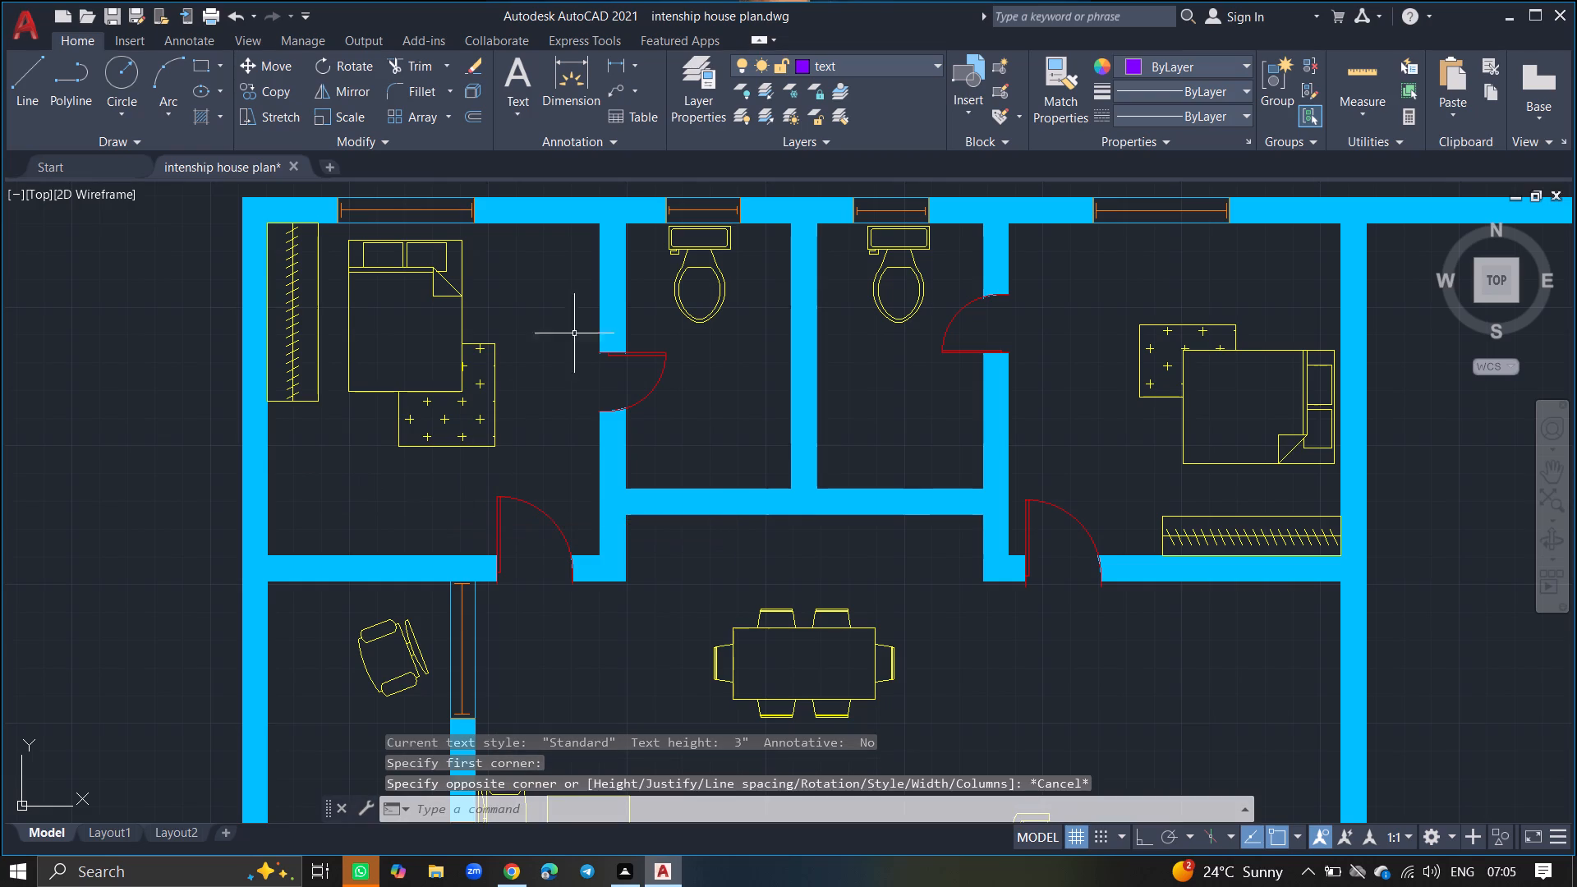
# Make the dimensions layer the current layer and close the layer manager.
pyautogui.click(715, 116)
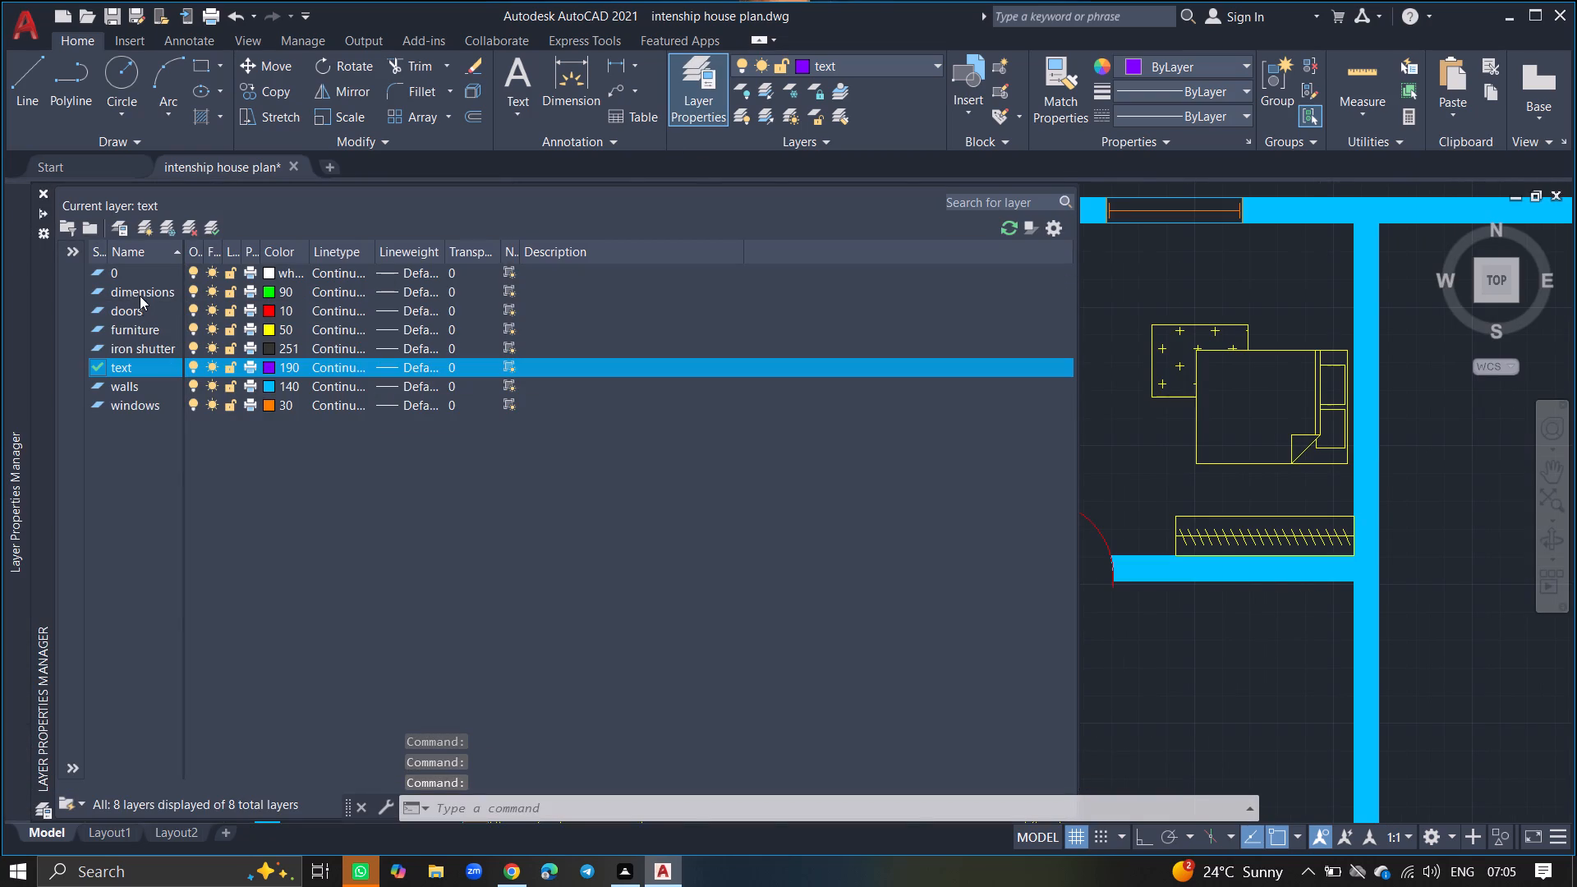
pyautogui.doubleClick(140, 291)
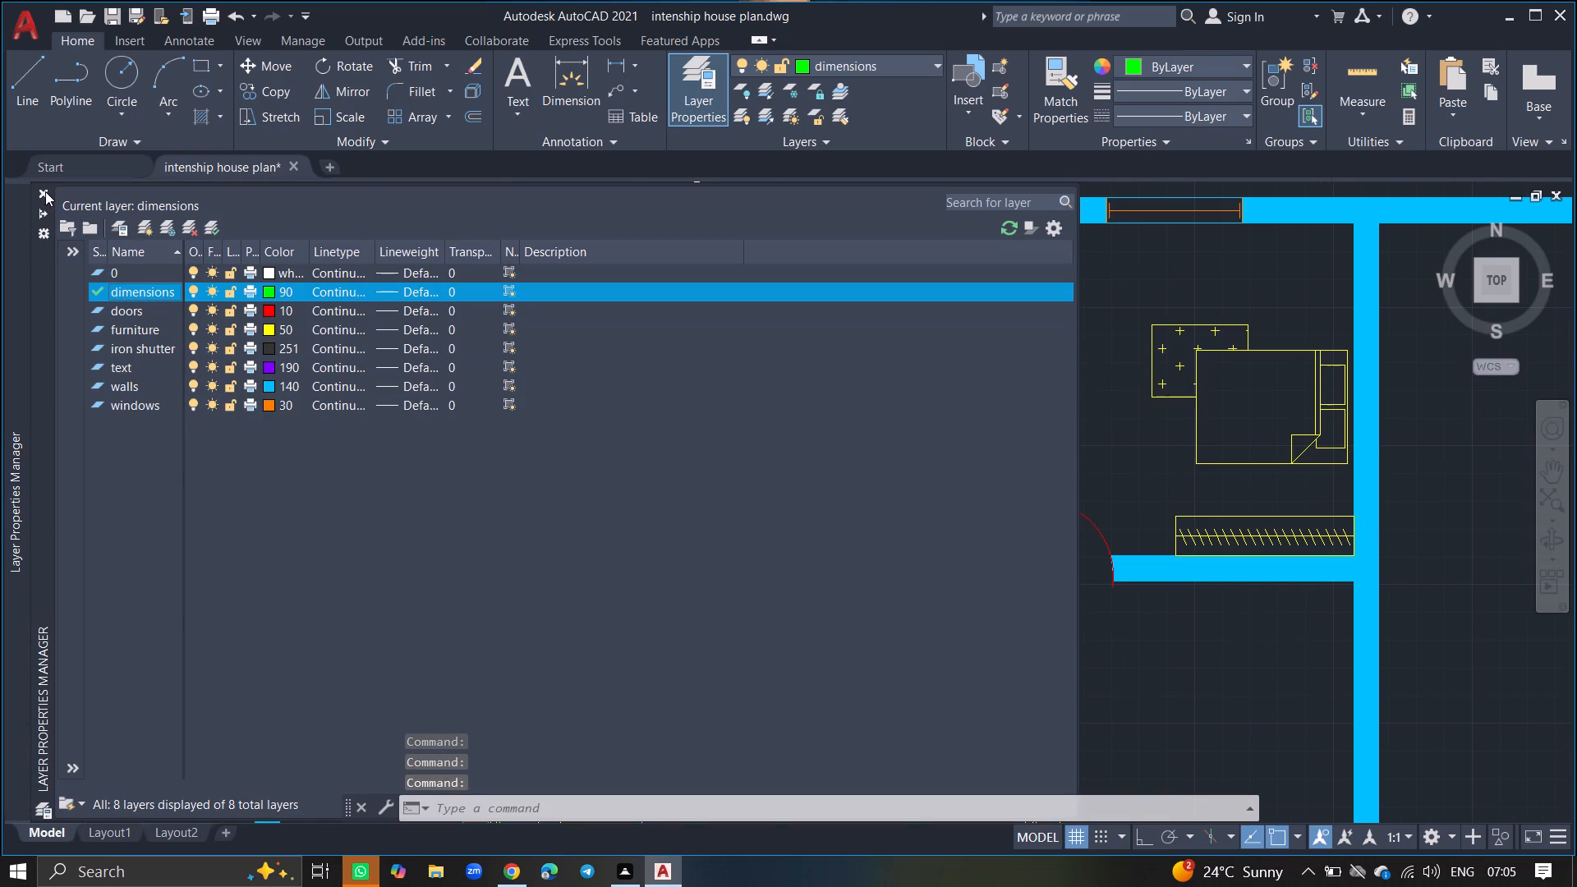
pyautogui.click(44, 189)
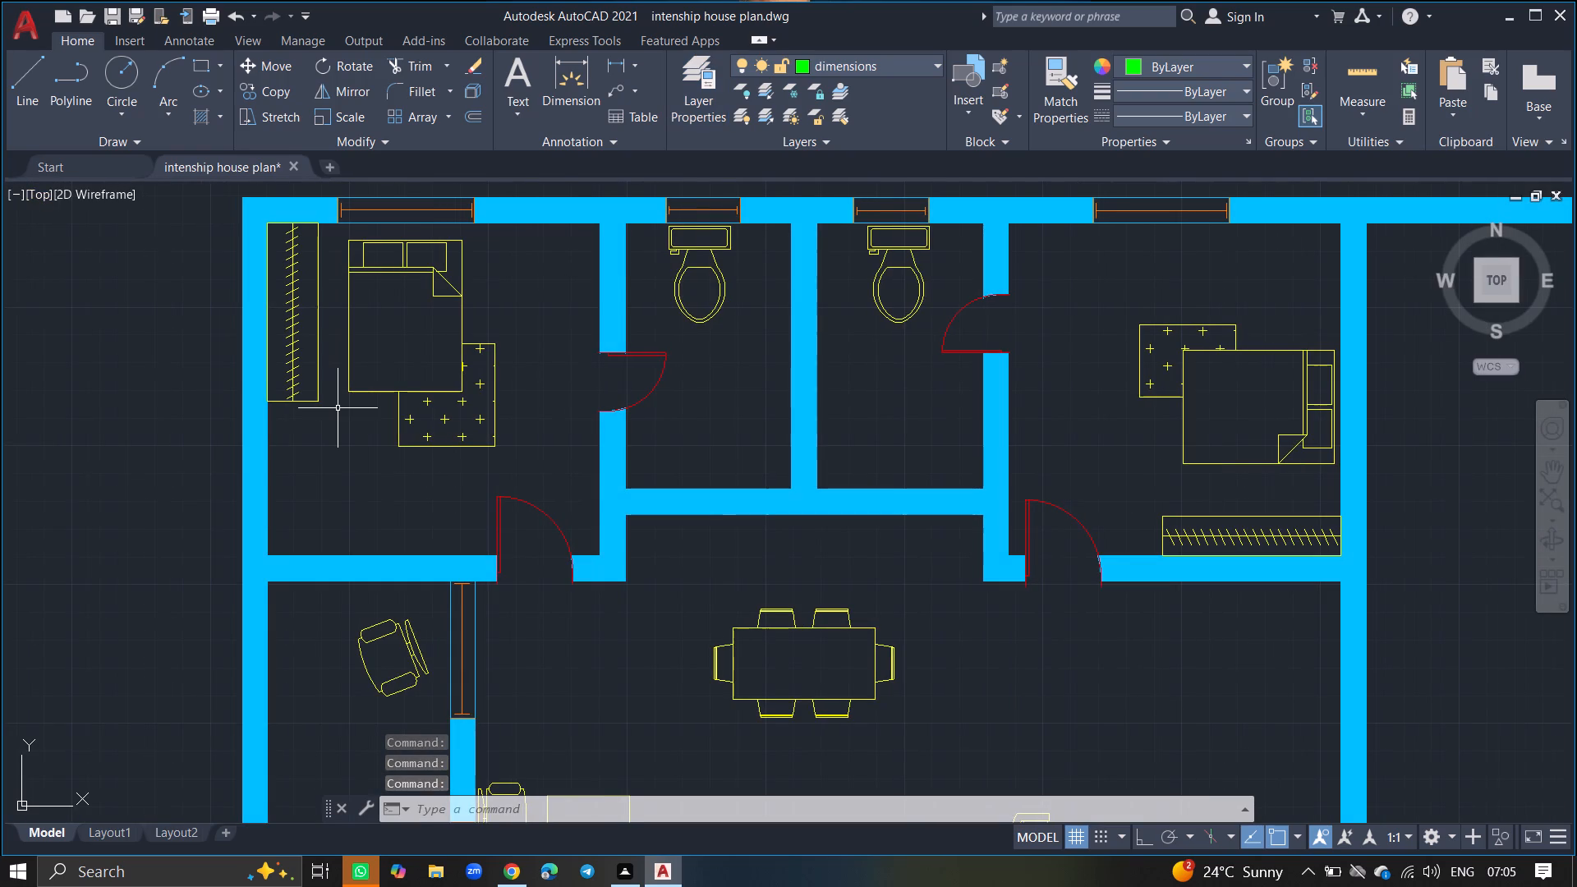
# Add a vertical linear dimension between the inner wall faces of the upper-left bedroom, just beside the bathroom-side wall.
pyautogui.write('diml')
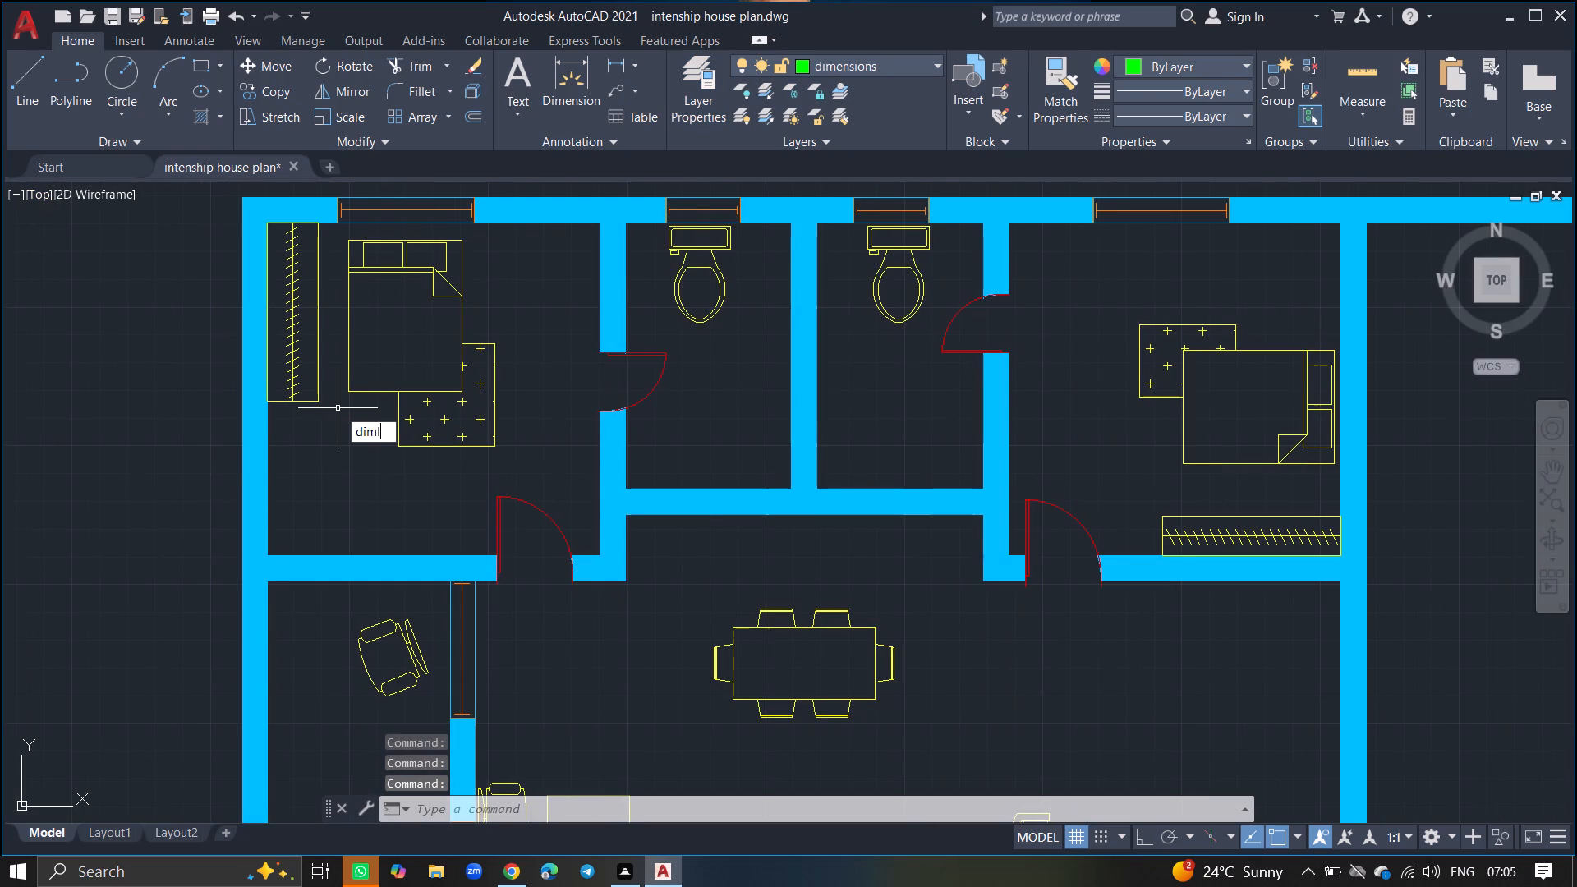
pyautogui.click(391, 453)
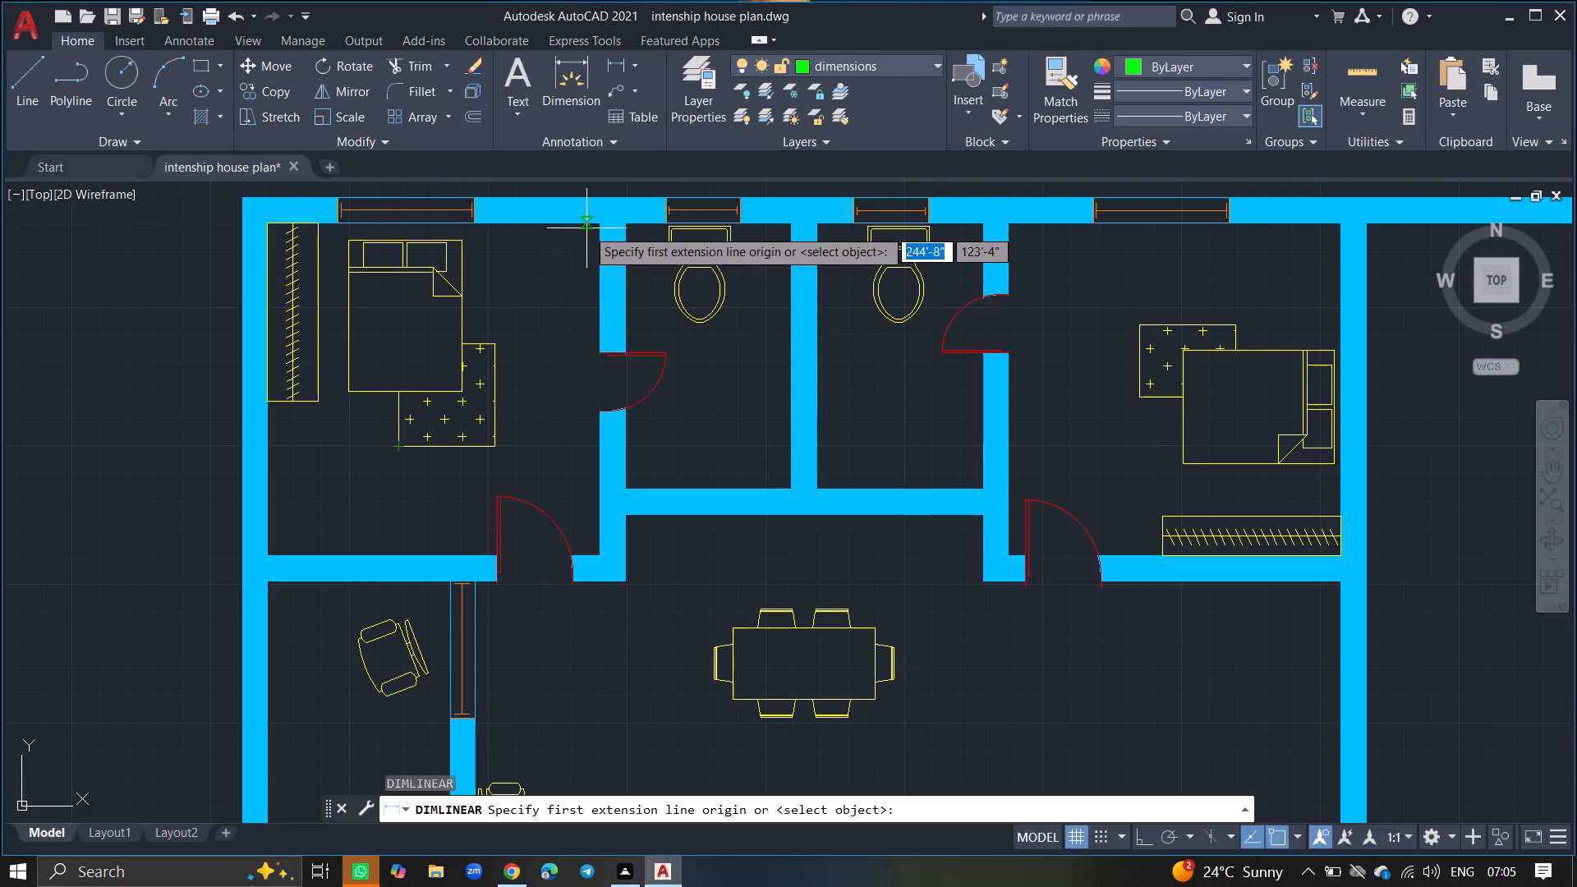
pyautogui.moveTo(586, 227); pyautogui.dragTo(569, 417)
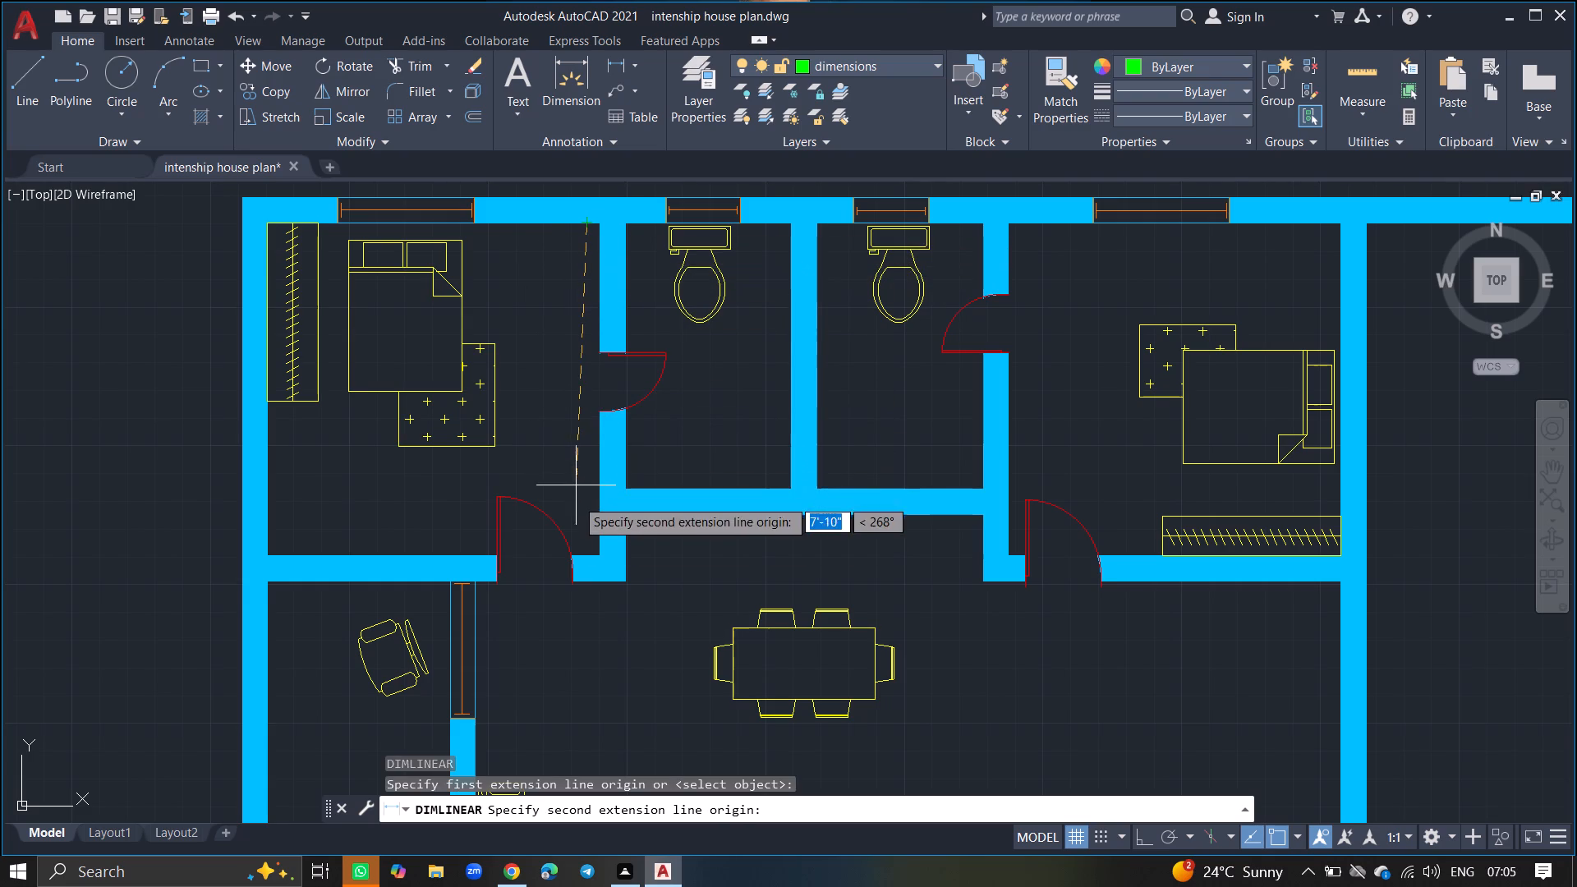
pyautogui.click(591, 558)
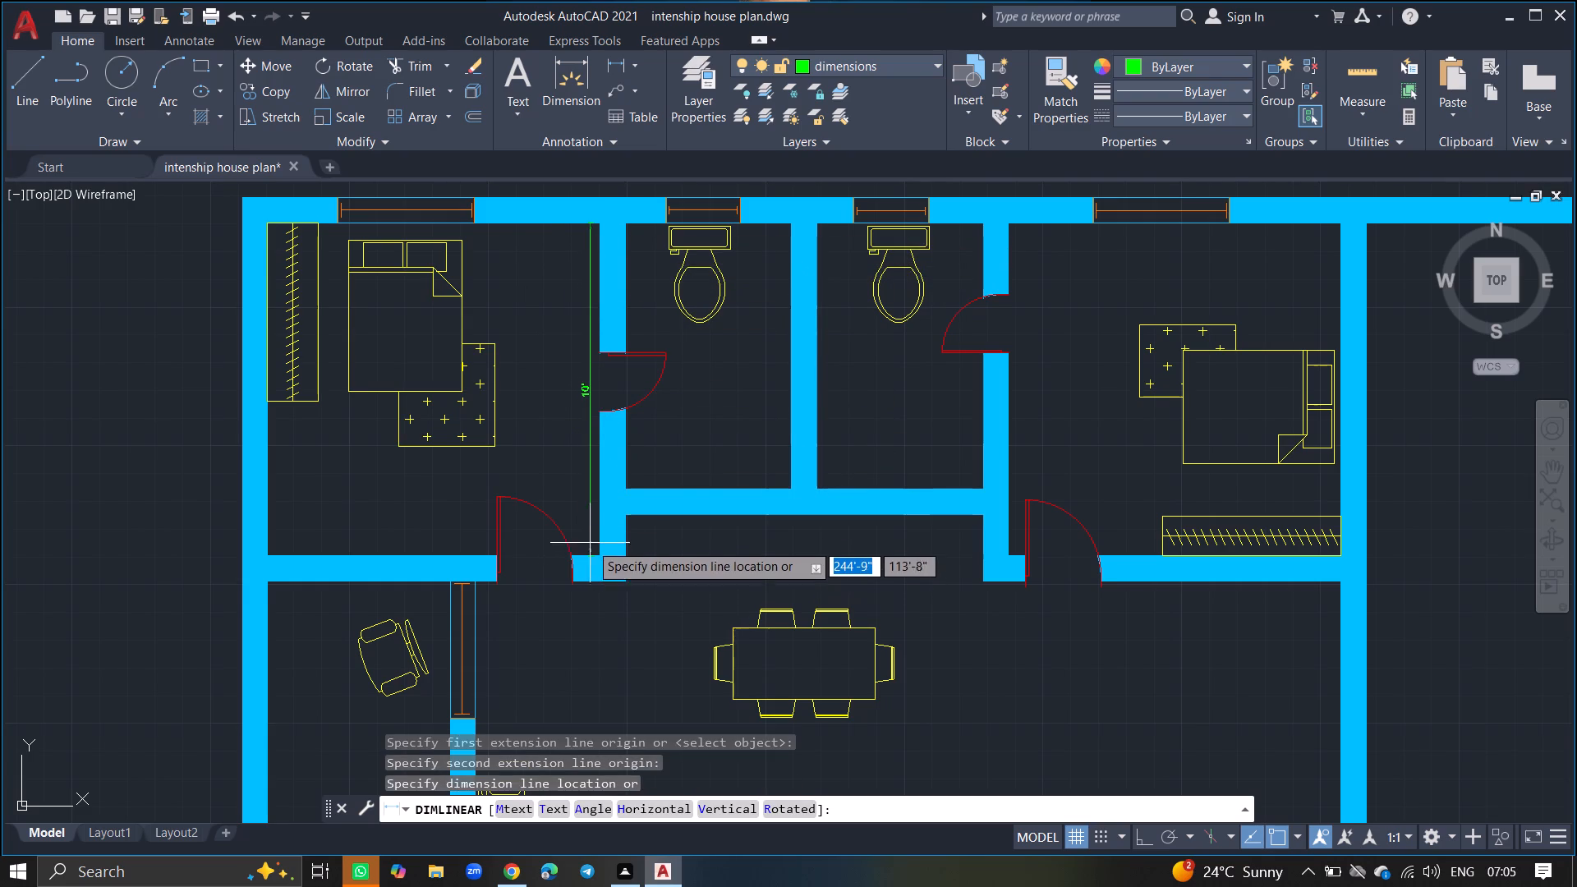
pyautogui.click(586, 510)
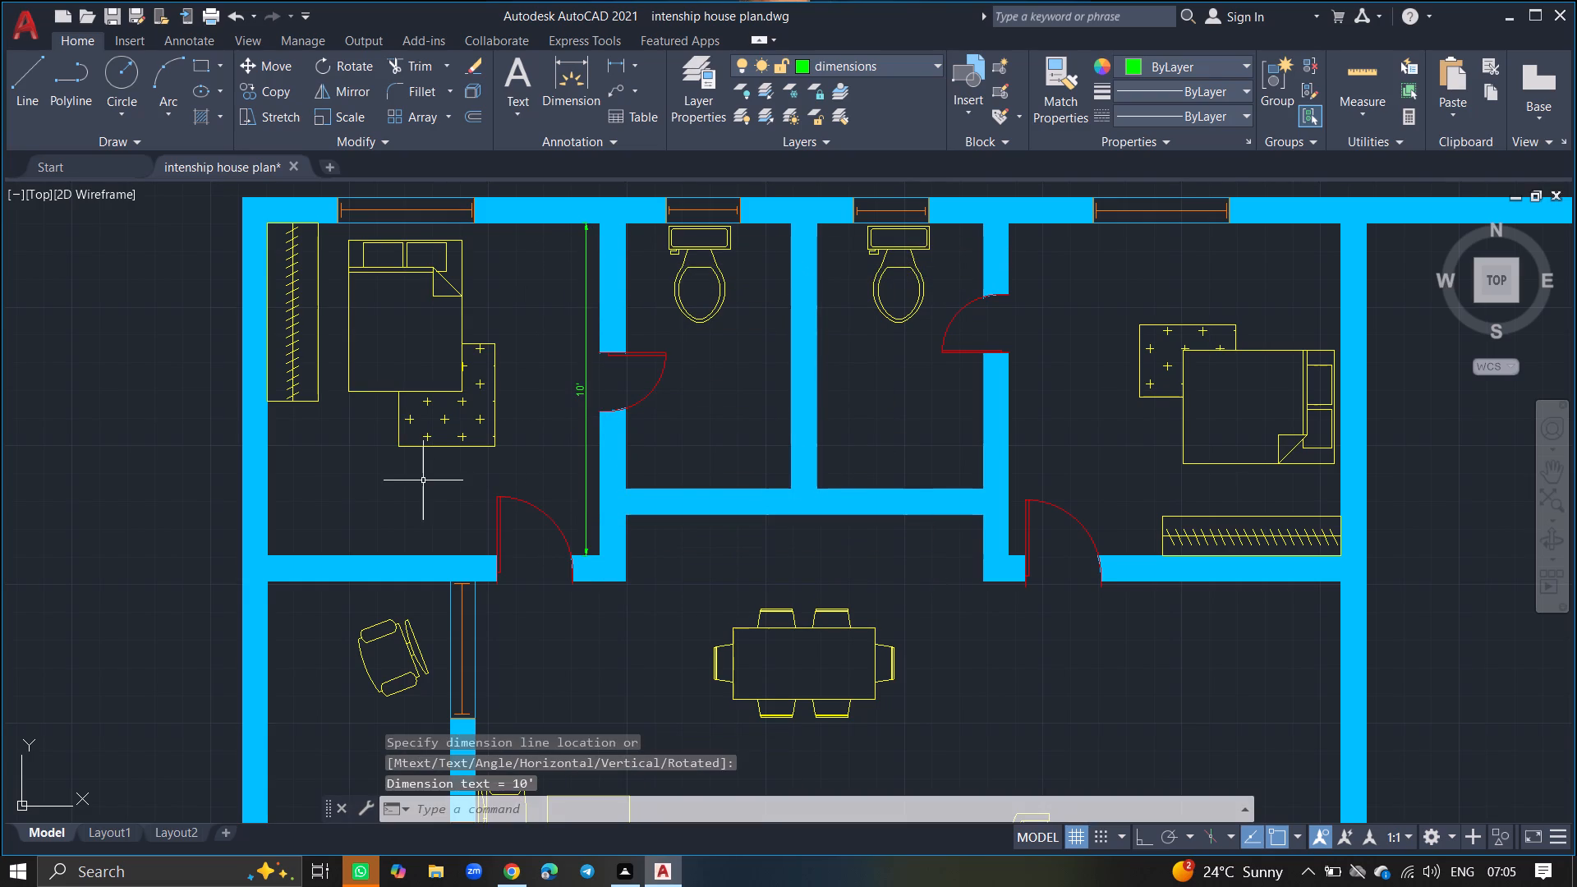
# Add a horizontal linear dimension across the upper-left bedroom between its side walls, below the bed and rug.
pyautogui.write('diml')
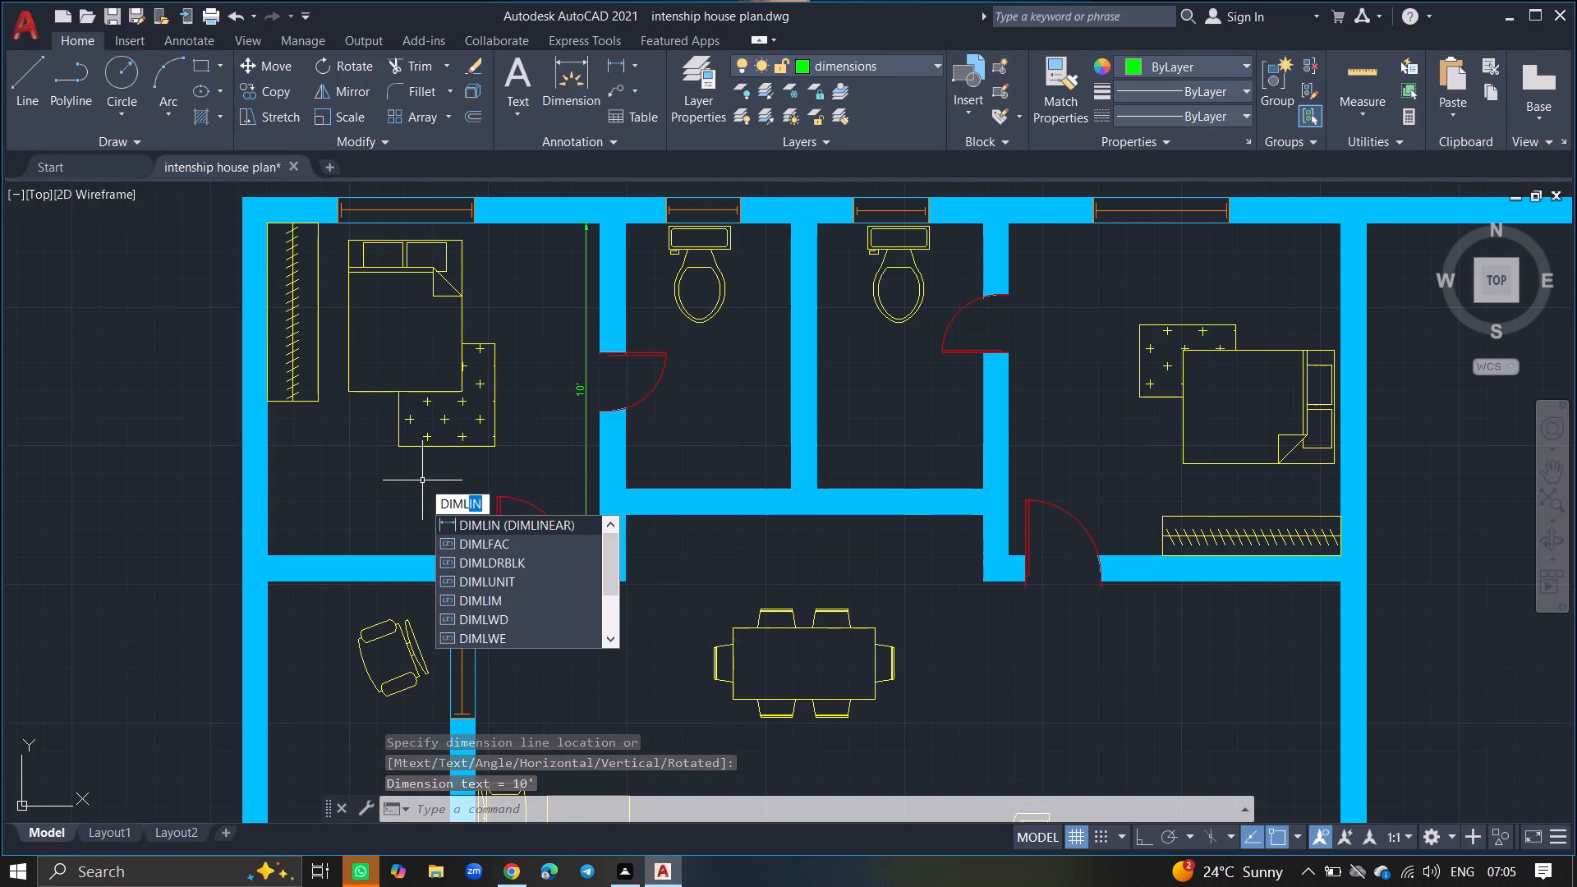
pyautogui.click(452, 522)
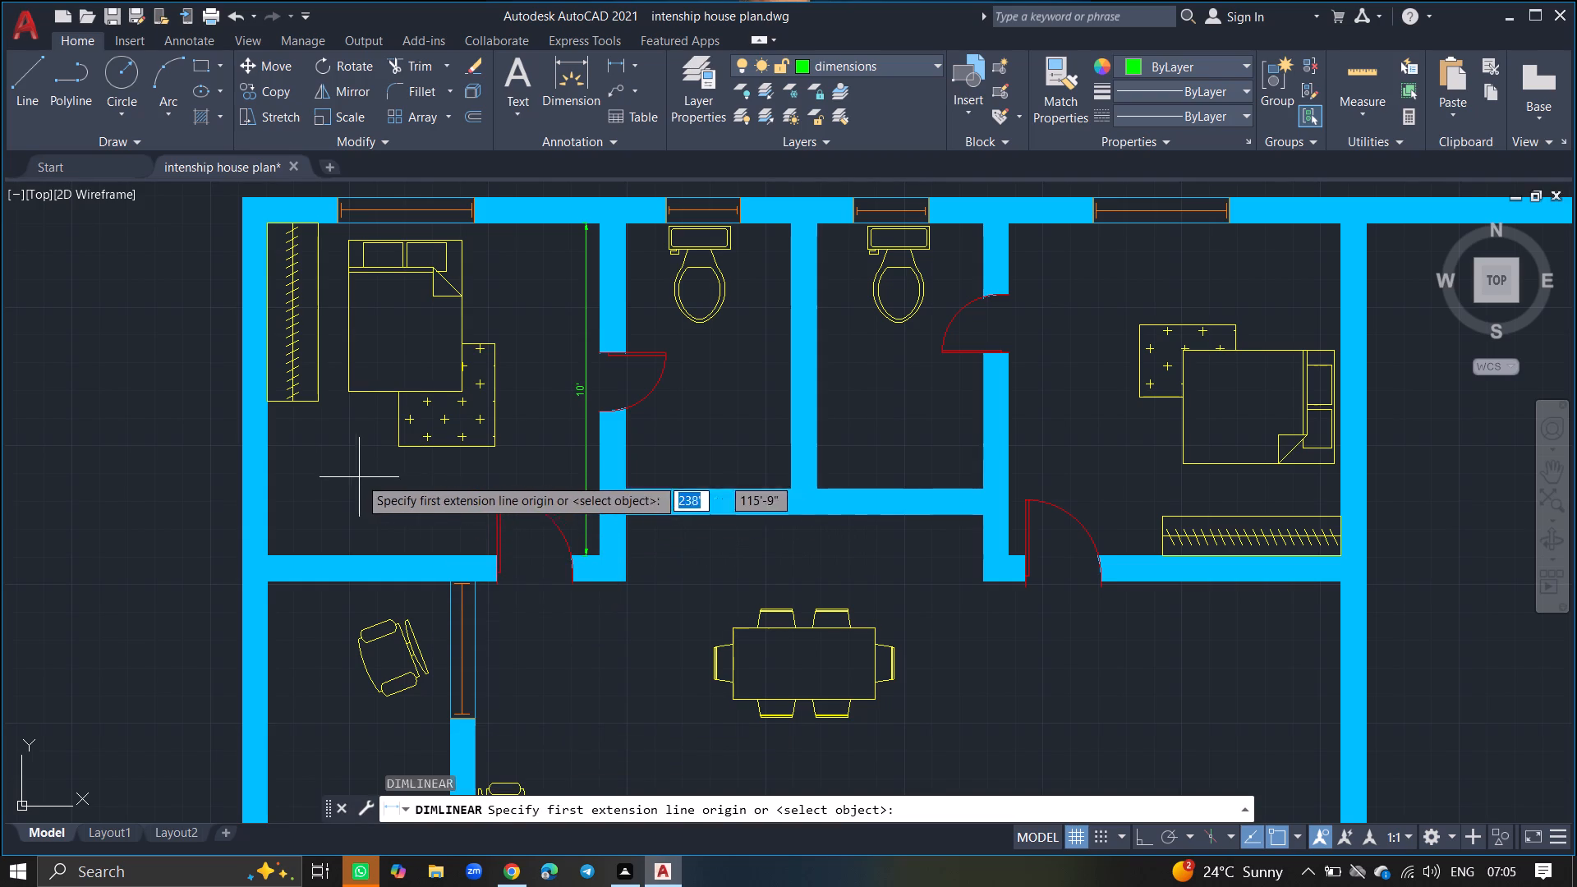
pyautogui.click(268, 476)
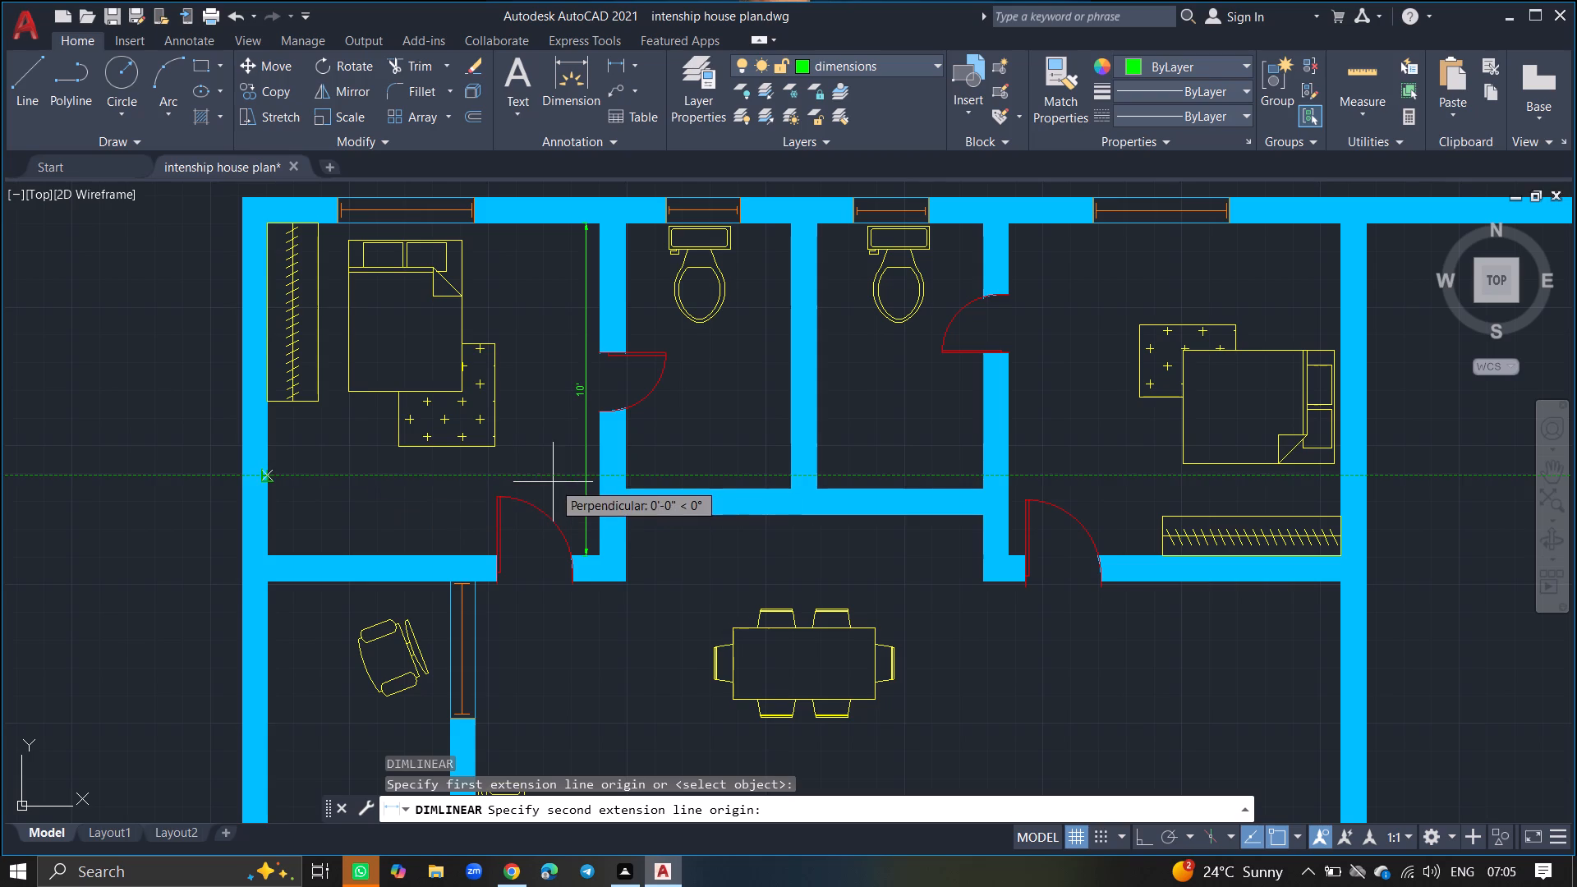
pyautogui.click(604, 476)
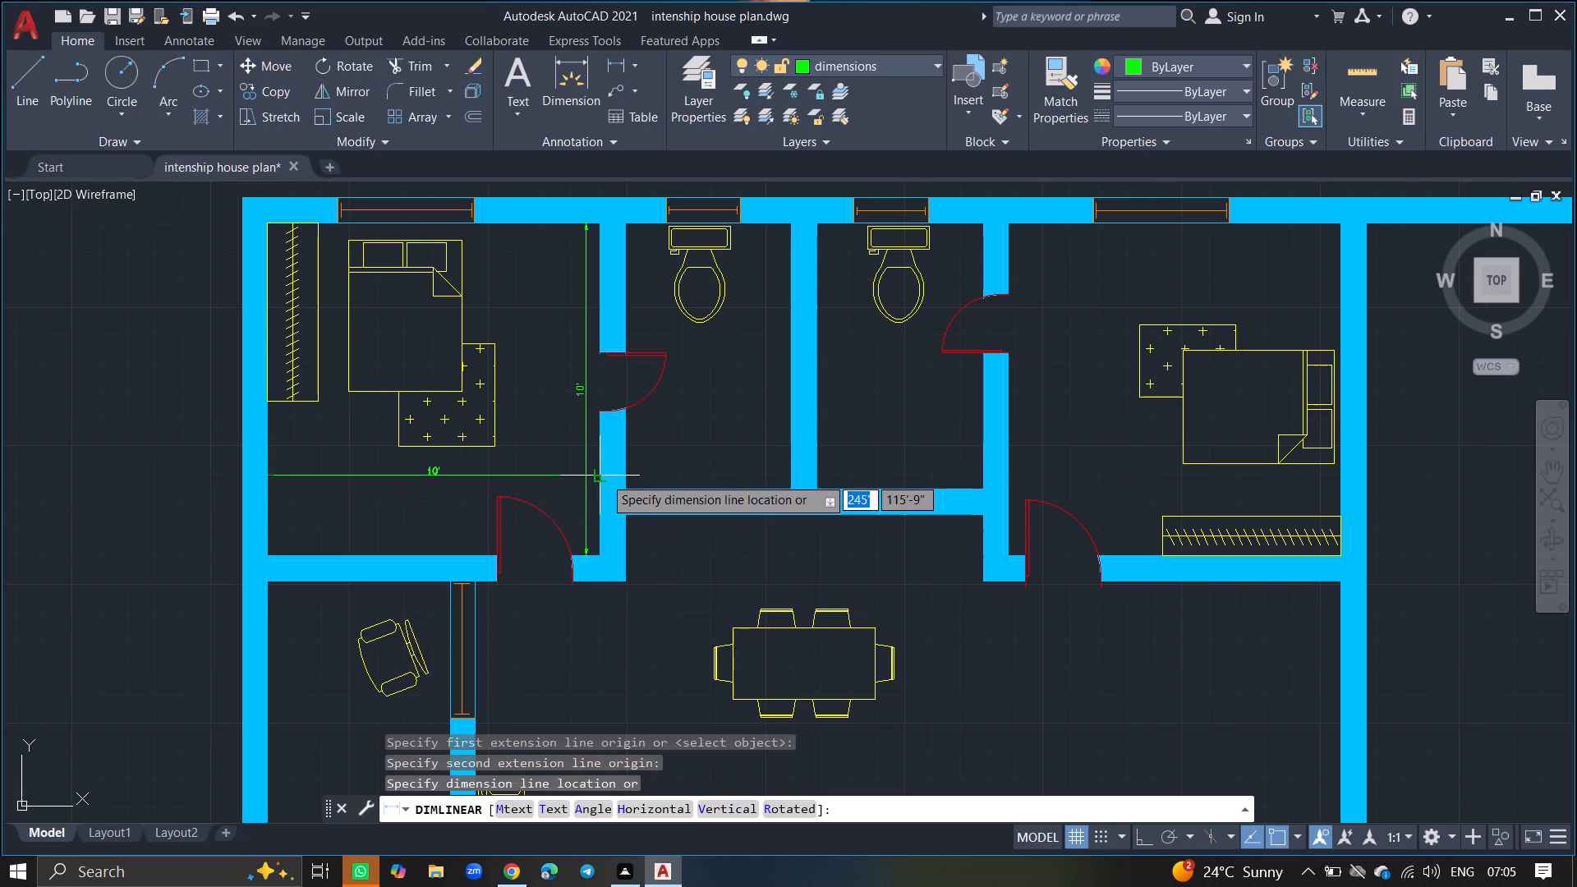
pyautogui.click(590, 476)
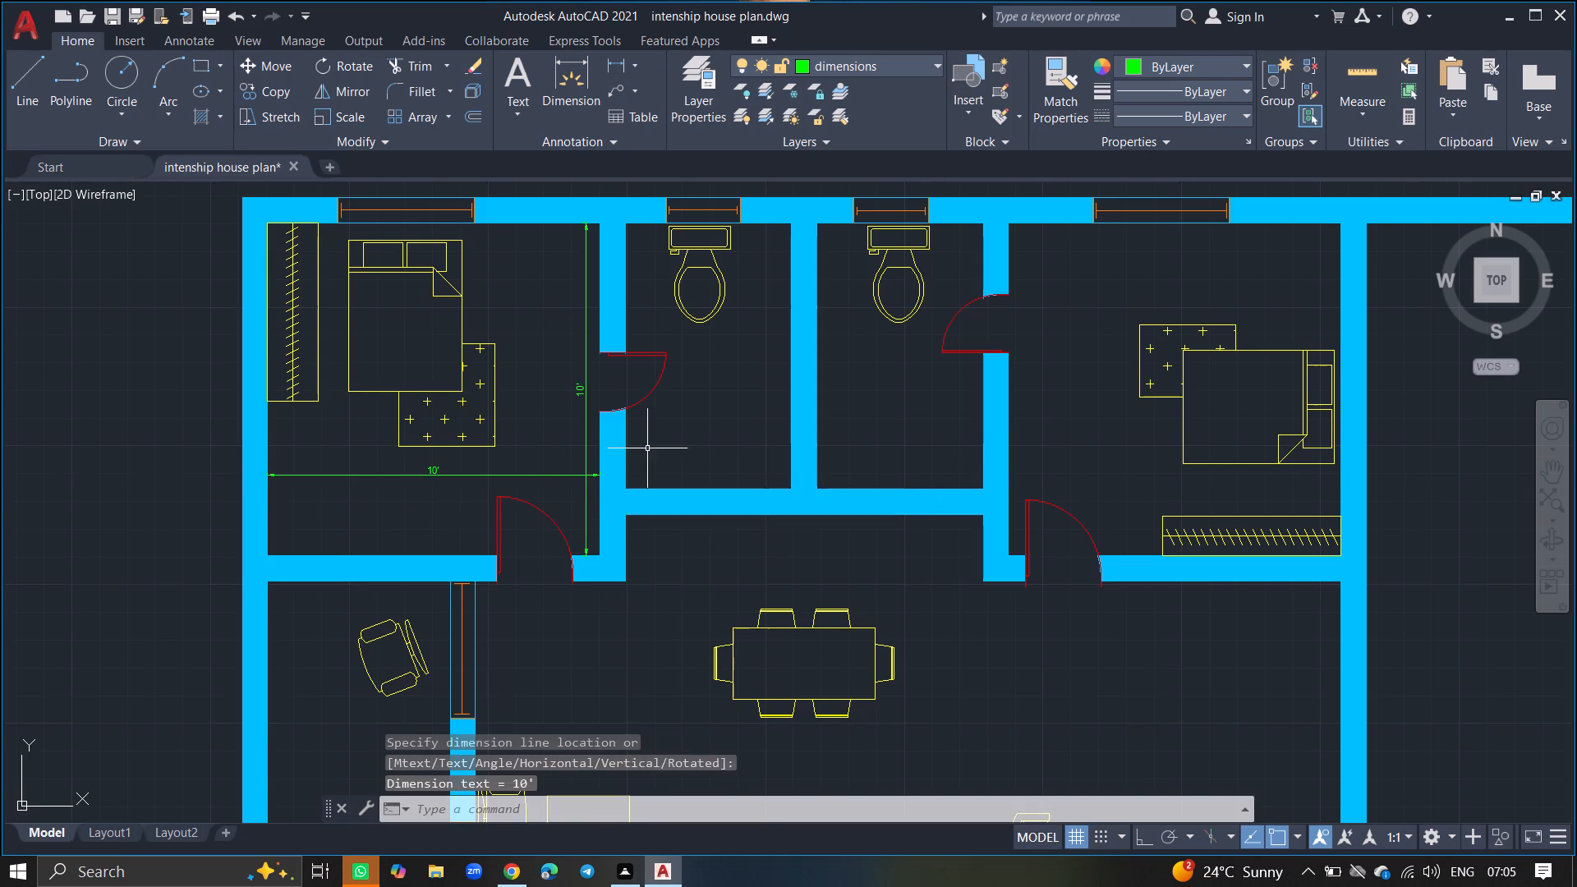
# Add a vertical linear dimension inside the first bathroom, close to the wall shared with the second bathroom.
pyautogui.write('diml')
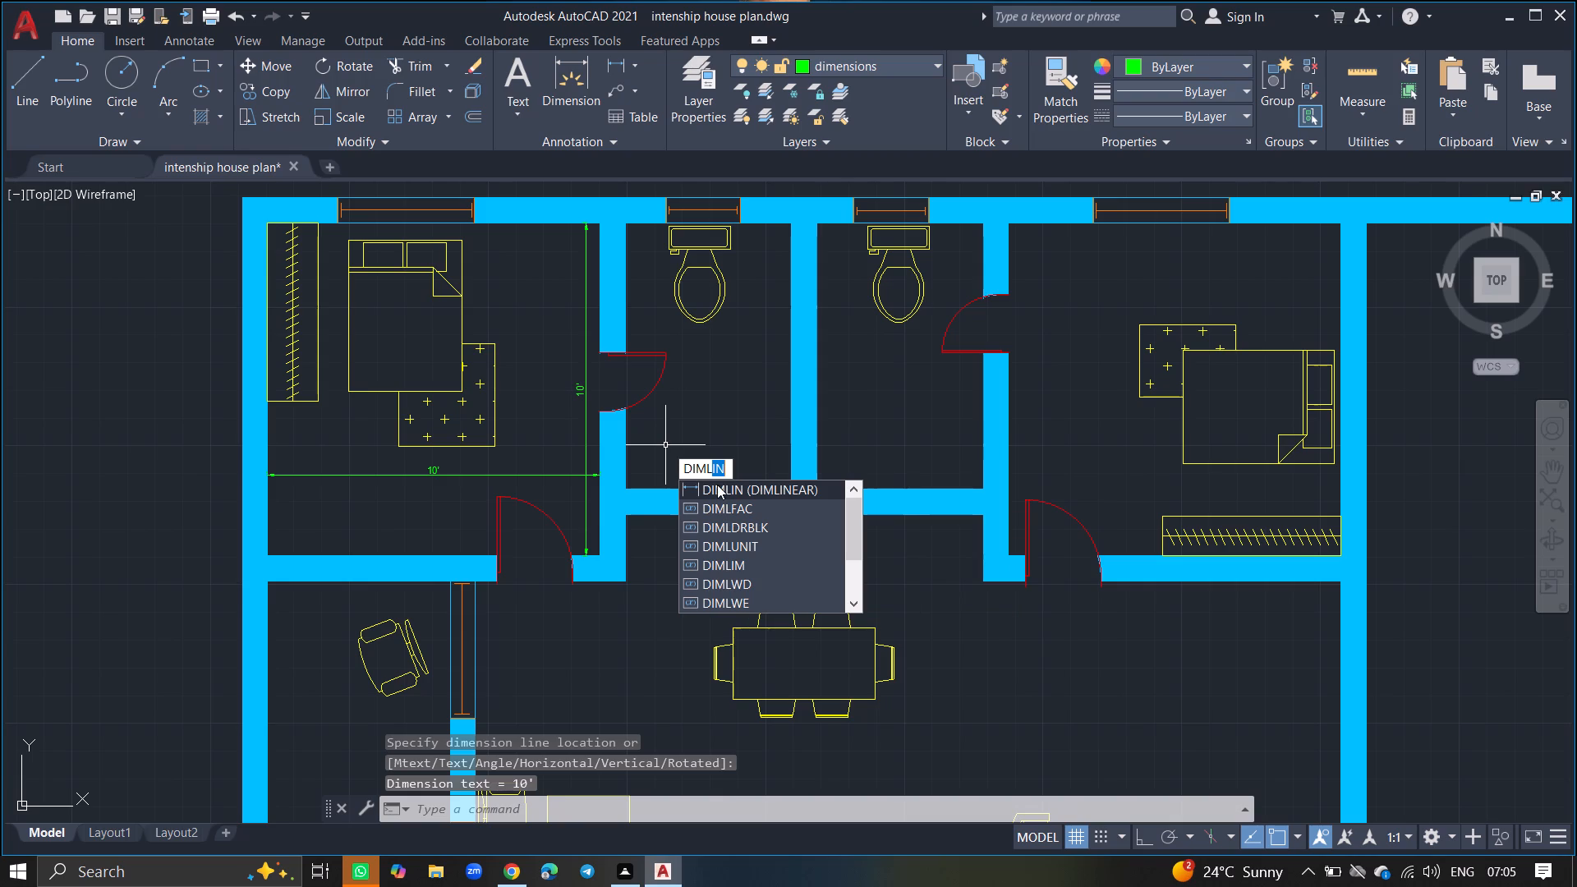
pyautogui.click(718, 487)
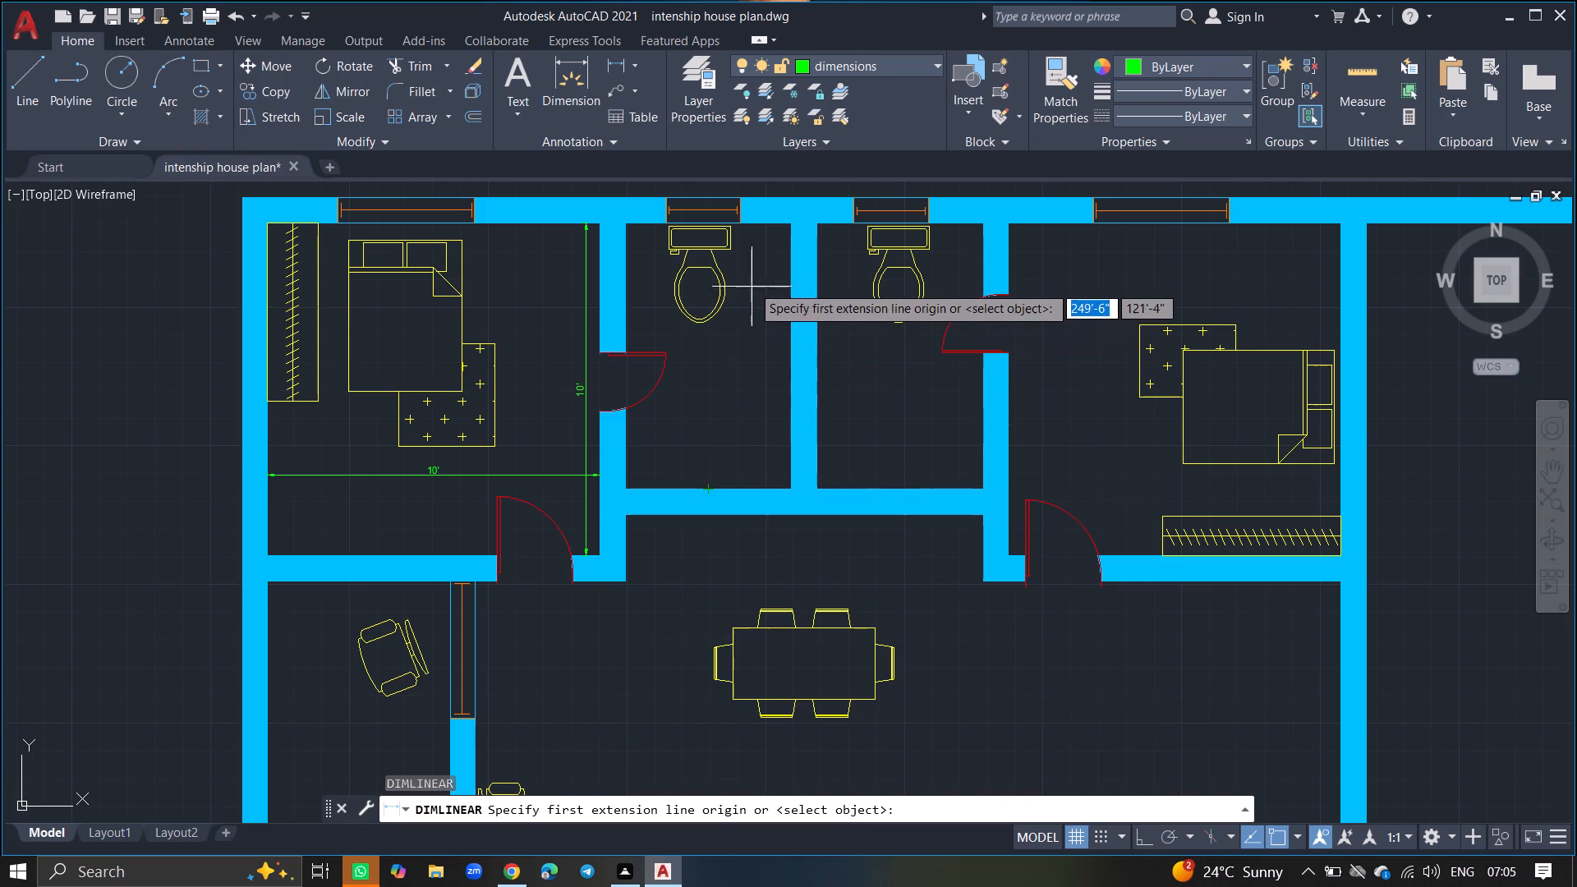
pyautogui.moveTo(772, 224); pyautogui.dragTo(775, 303)
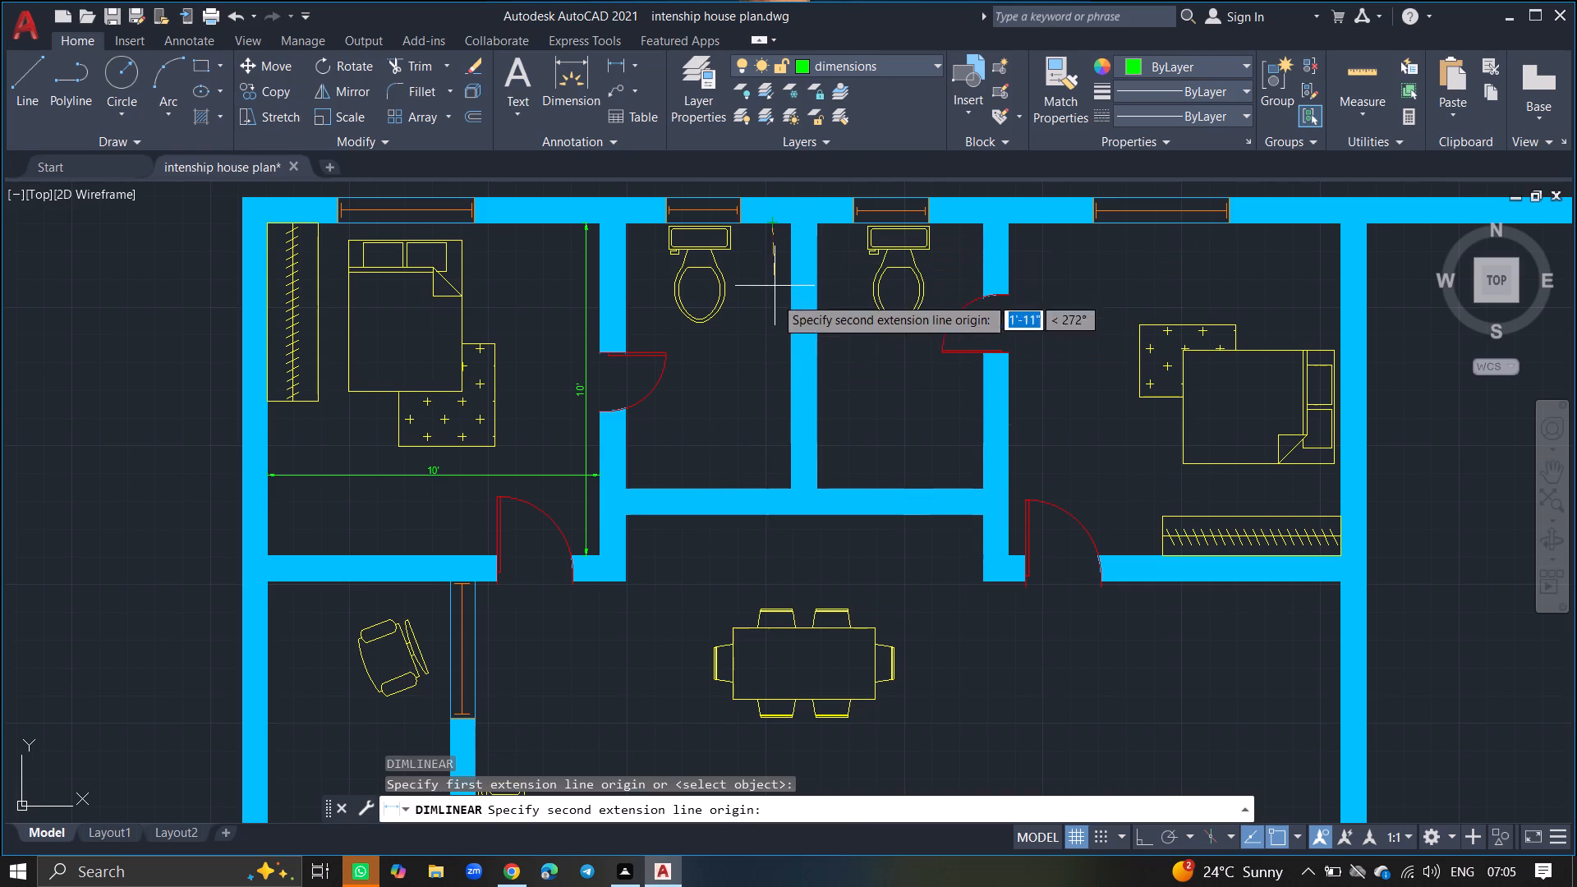
pyautogui.moveTo(775, 303); pyautogui.dragTo(771, 426)
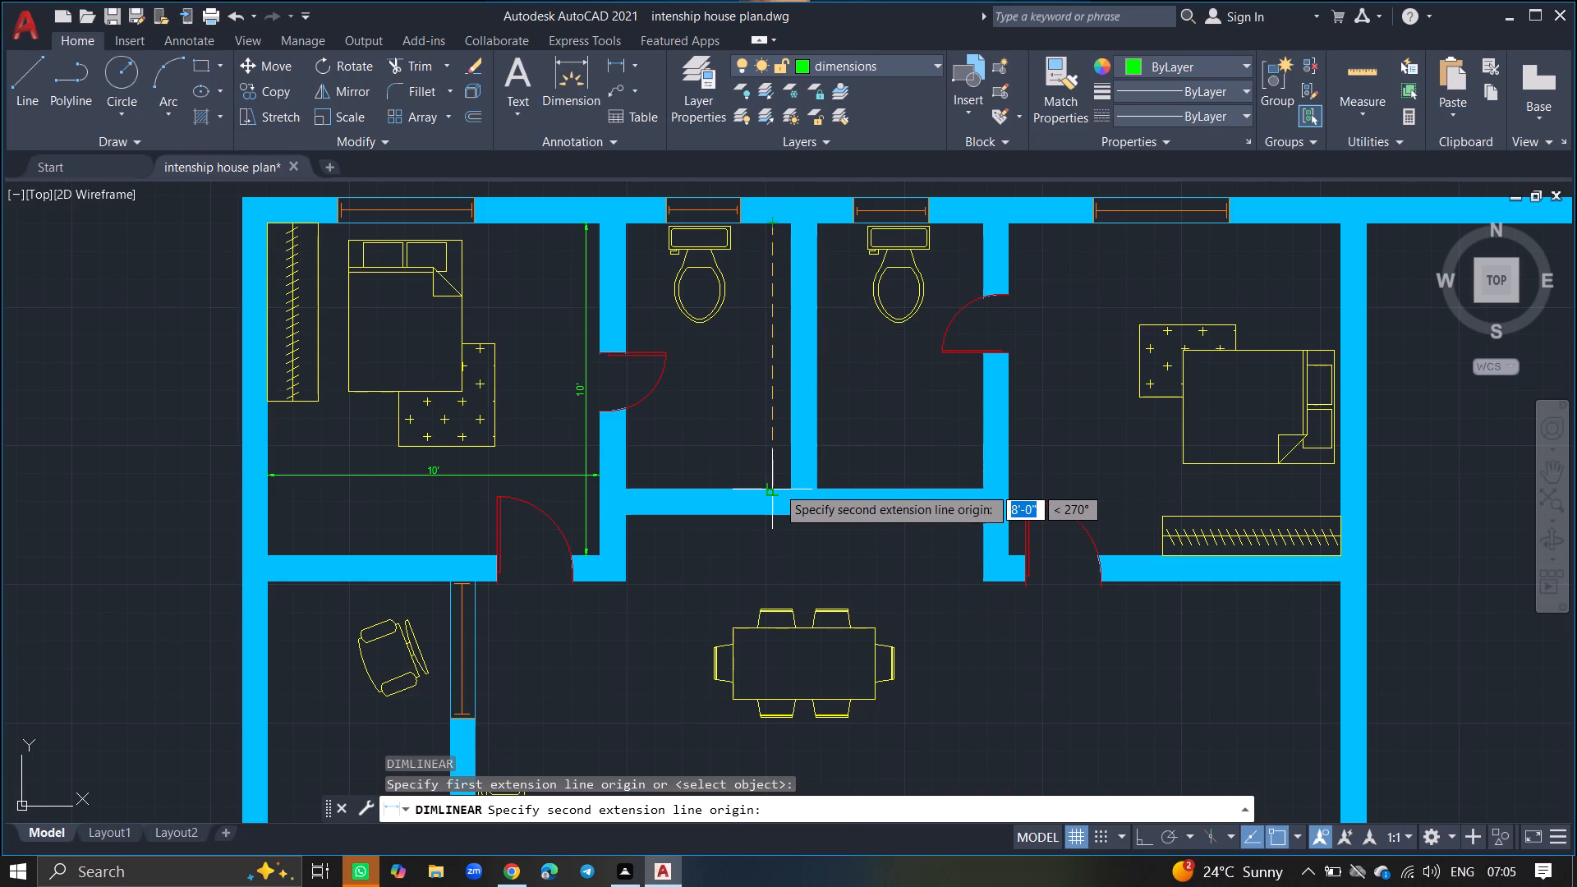
pyautogui.click(777, 487)
pyautogui.click(777, 472)
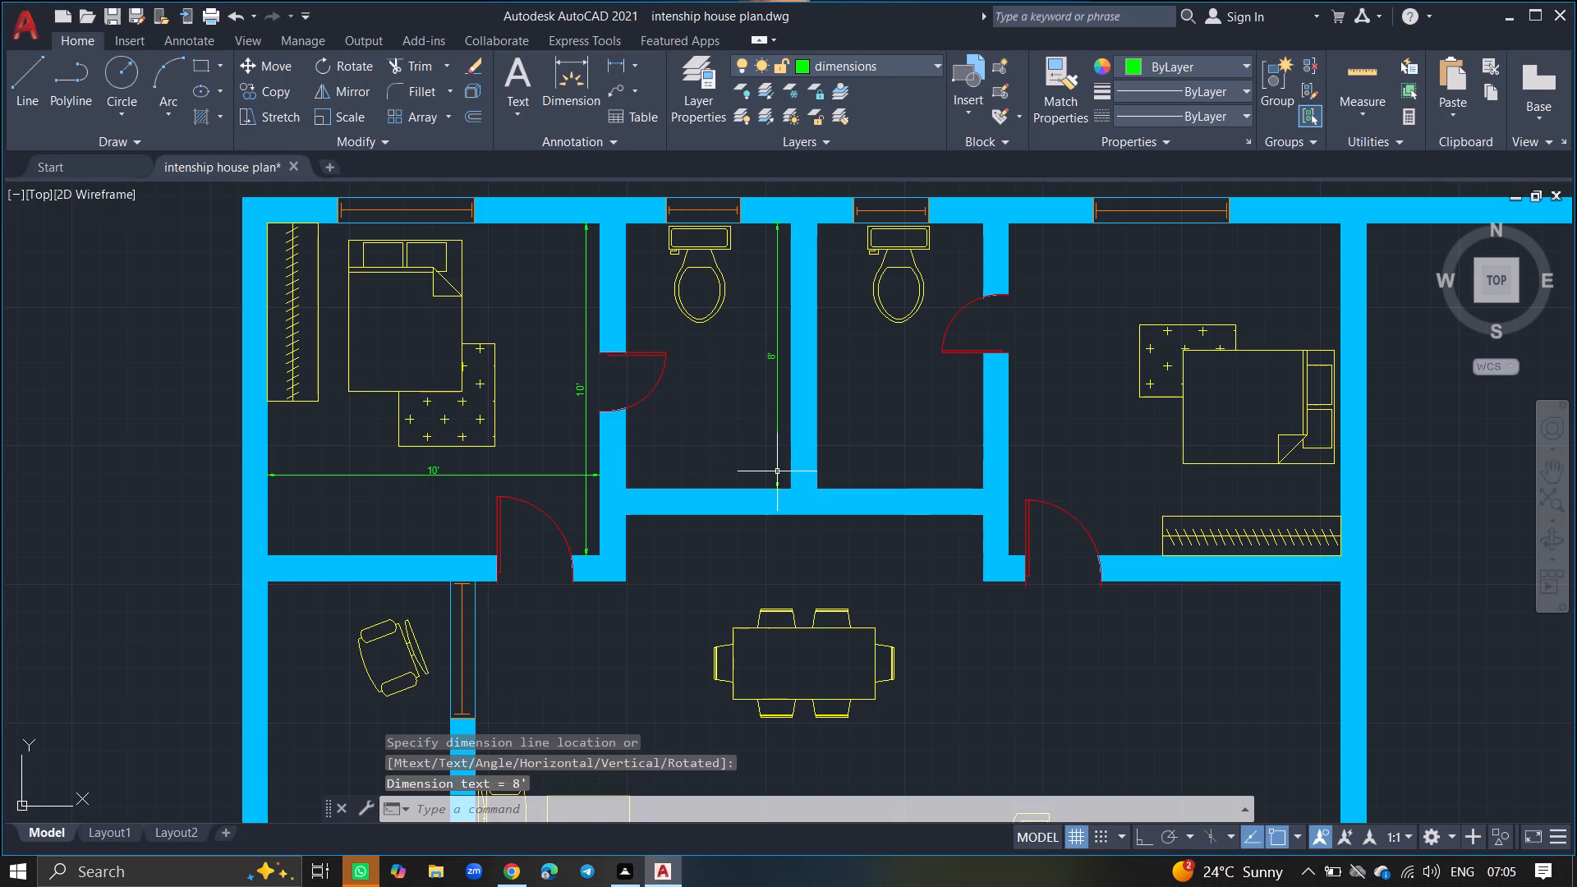
# Add a horizontal linear dimension across the first bathroom between its side walls, just above the lower wall.
pyautogui.write('diml')
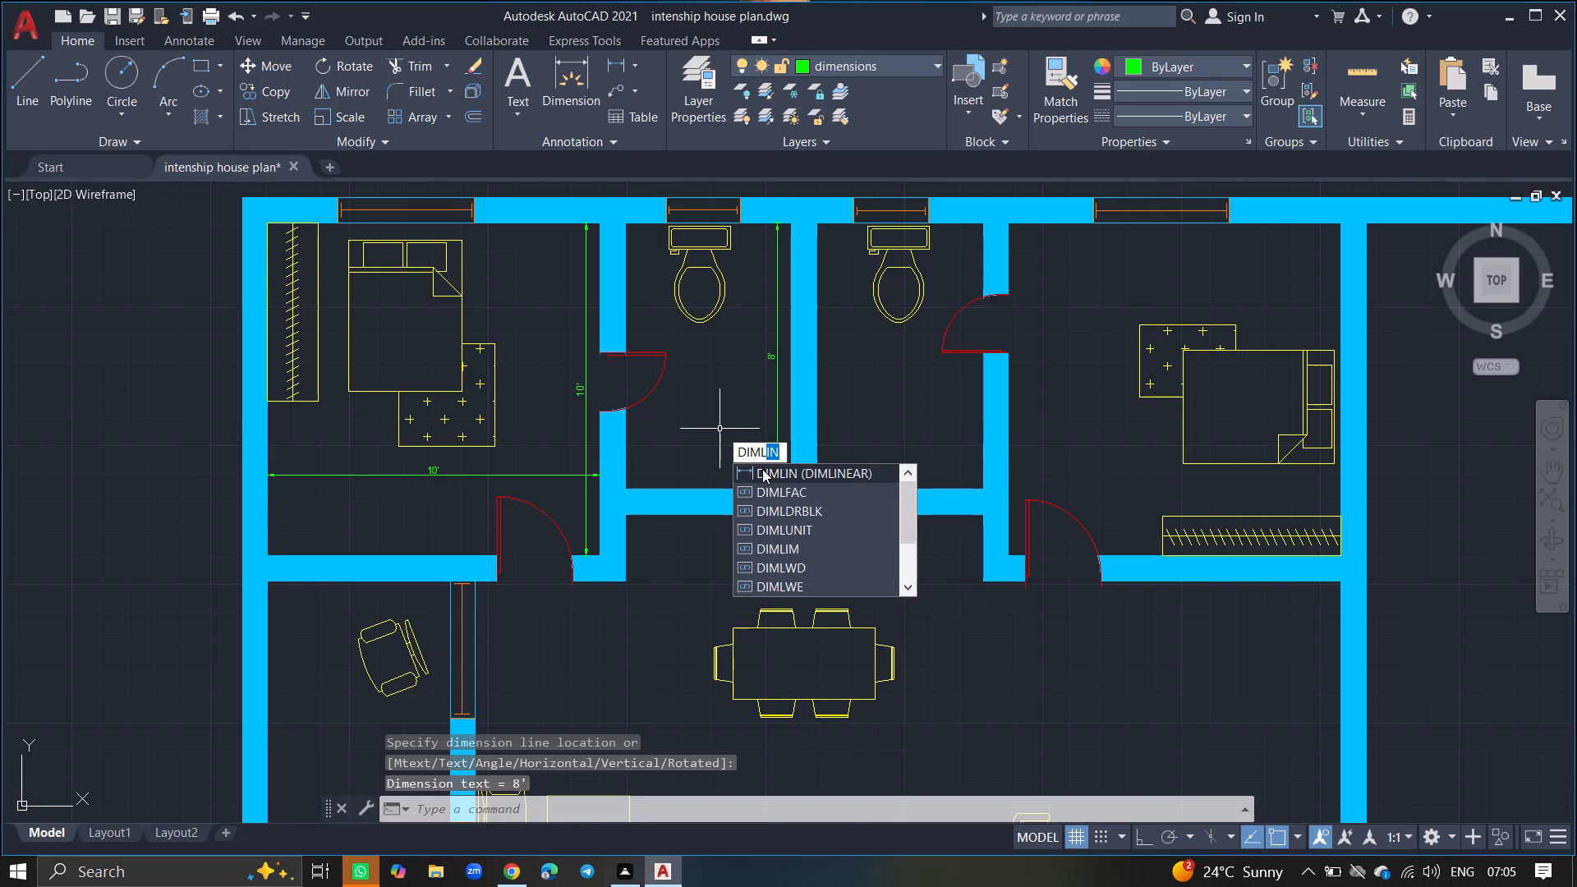
pyautogui.click(762, 469)
pyautogui.moveTo(626, 472); pyautogui.dragTo(788, 470)
pyautogui.click(788, 470)
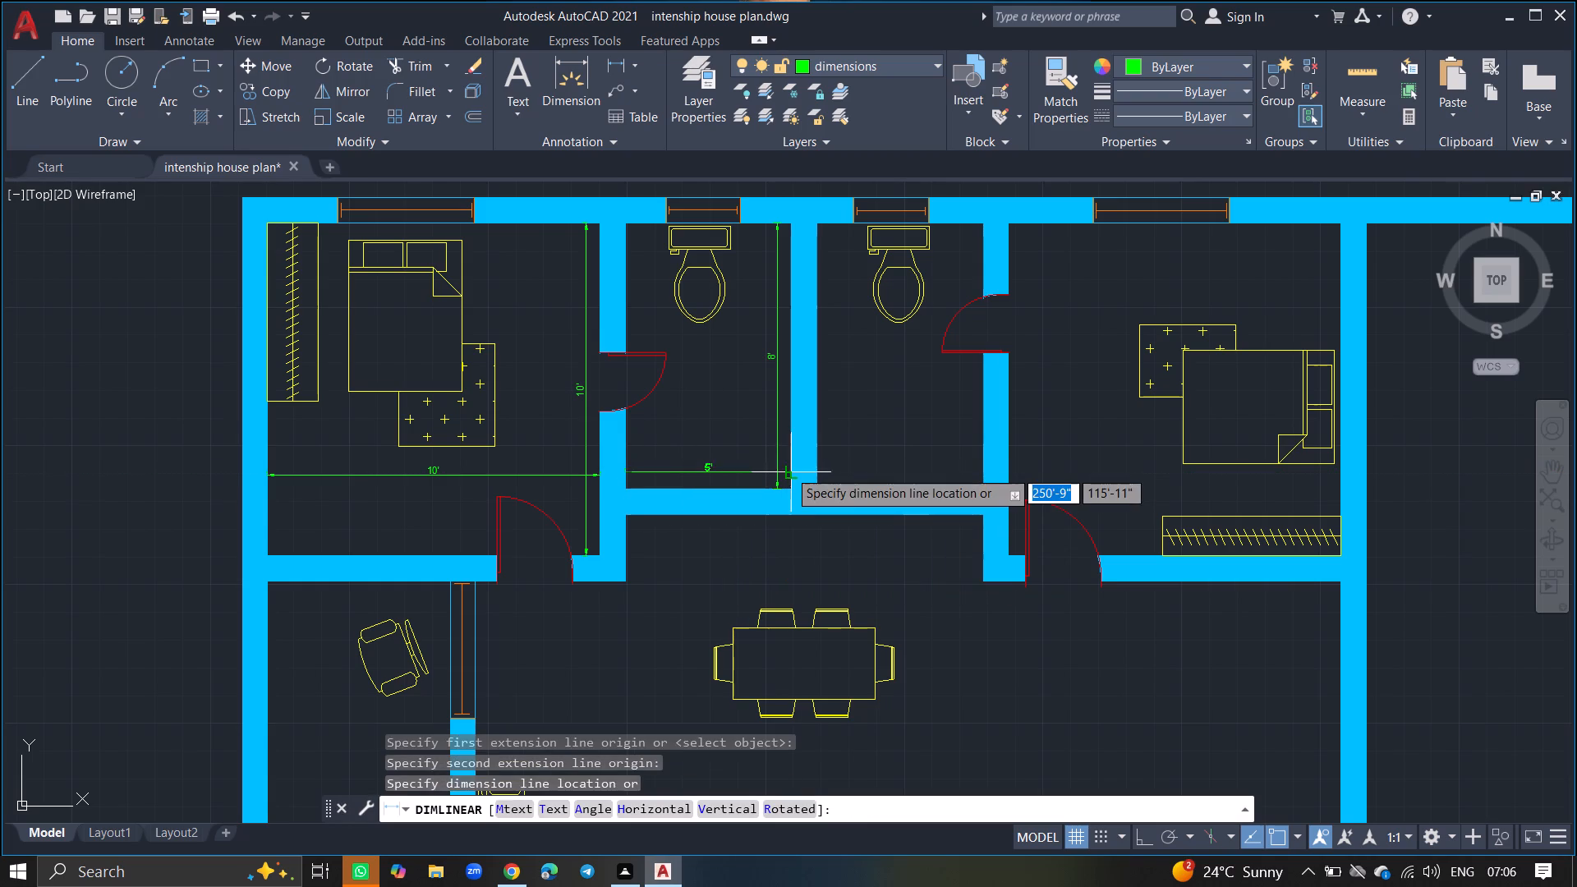
pyautogui.click(781, 466)
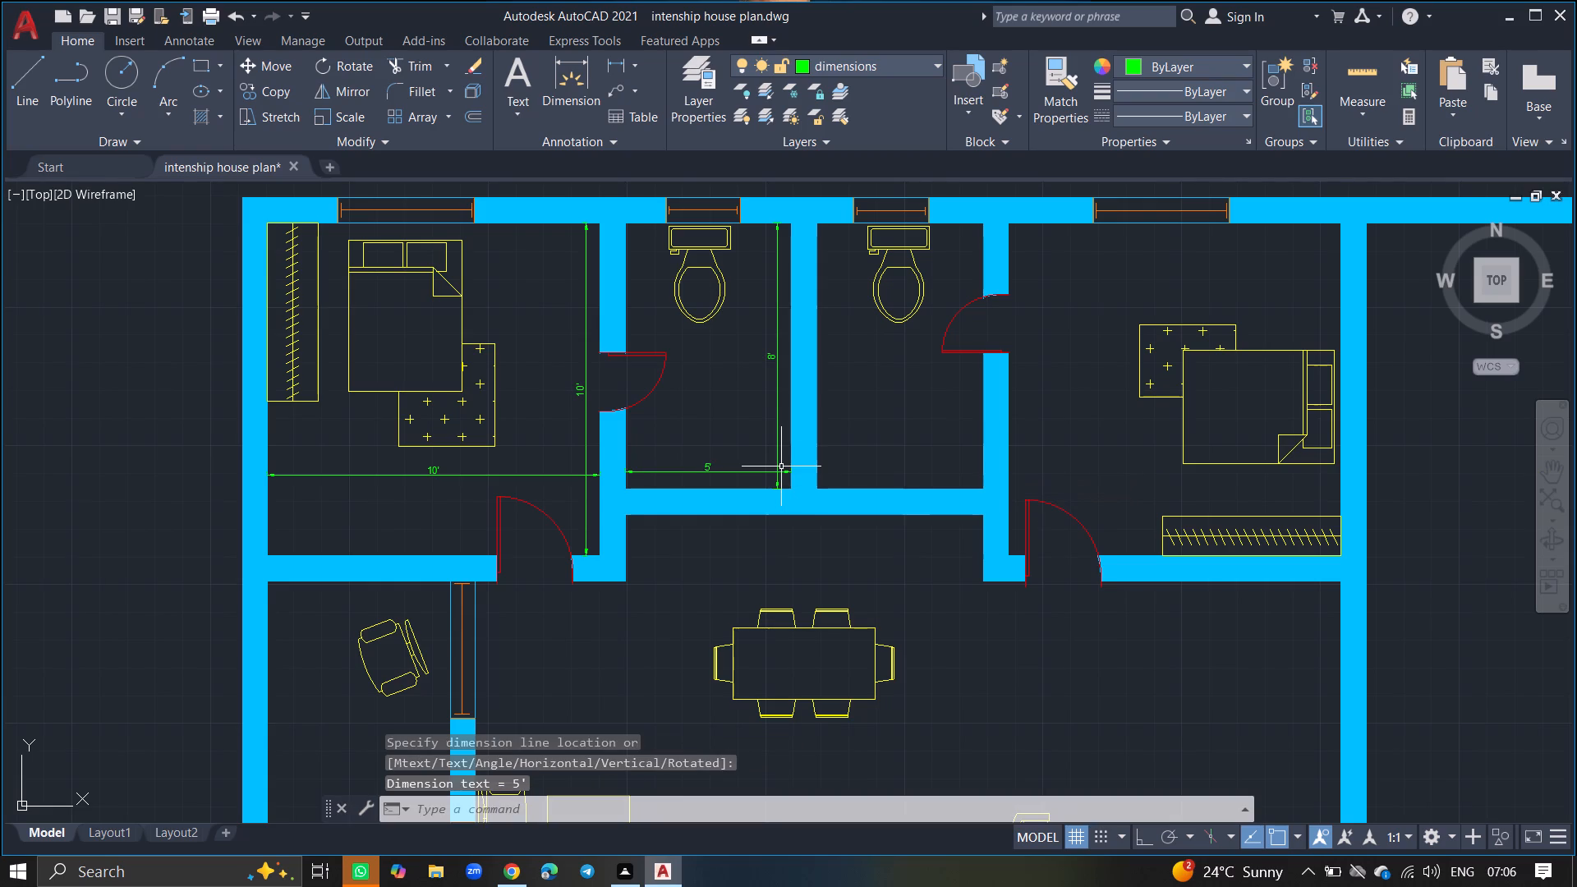
# Add a vertical linear dimension inside the second bathroom, close to the wall shared with the first bathroom.
pyautogui.write('diml')
pyautogui.click(811, 507)
pyautogui.click(833, 224)
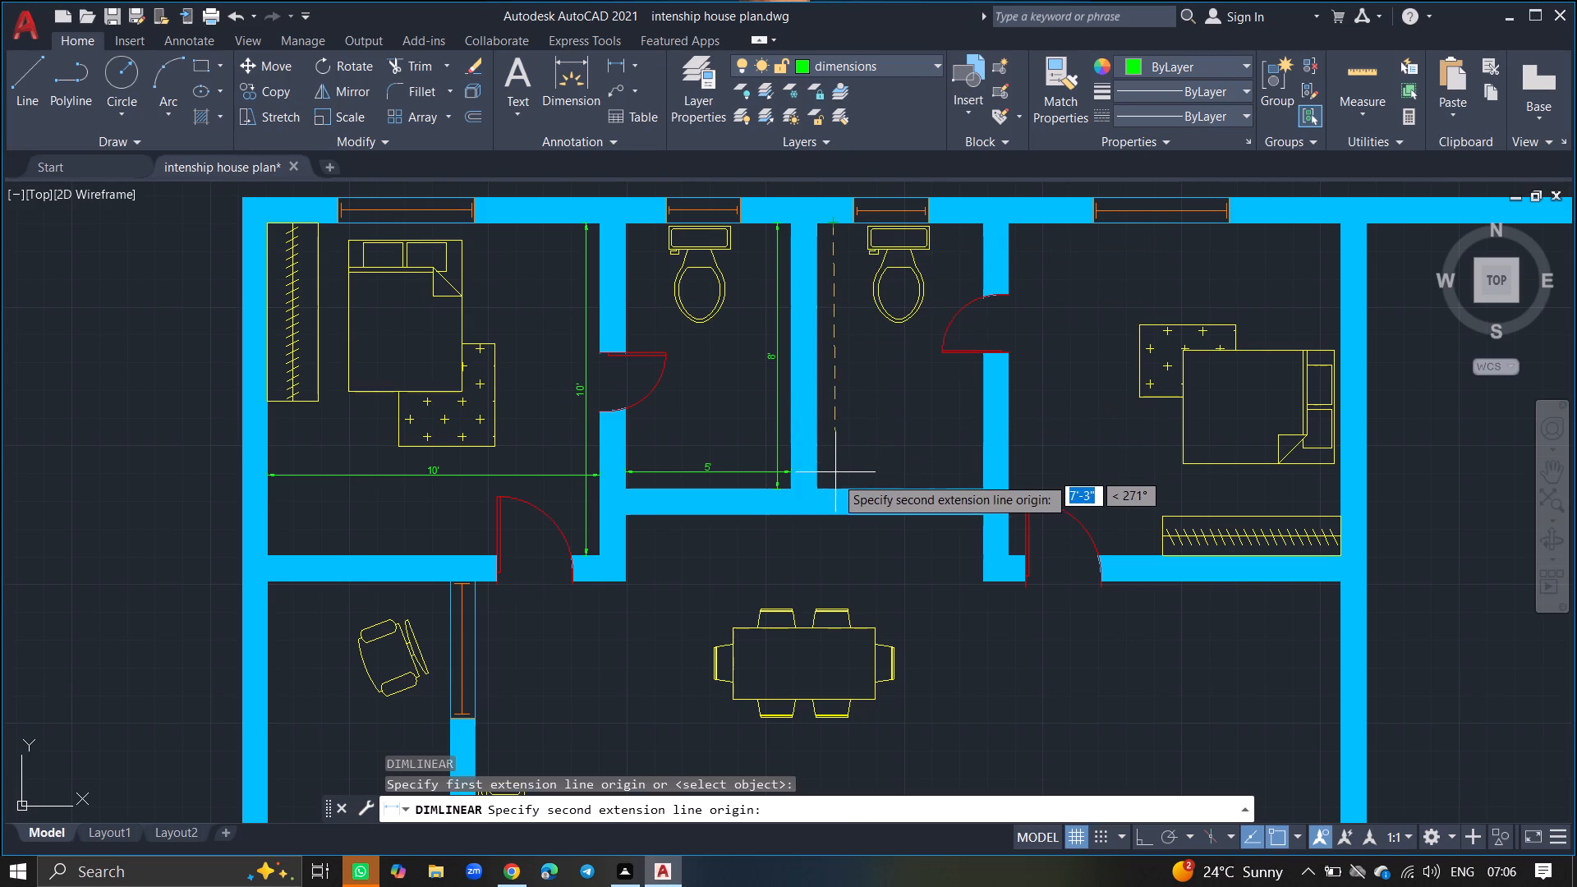
pyautogui.click(834, 489)
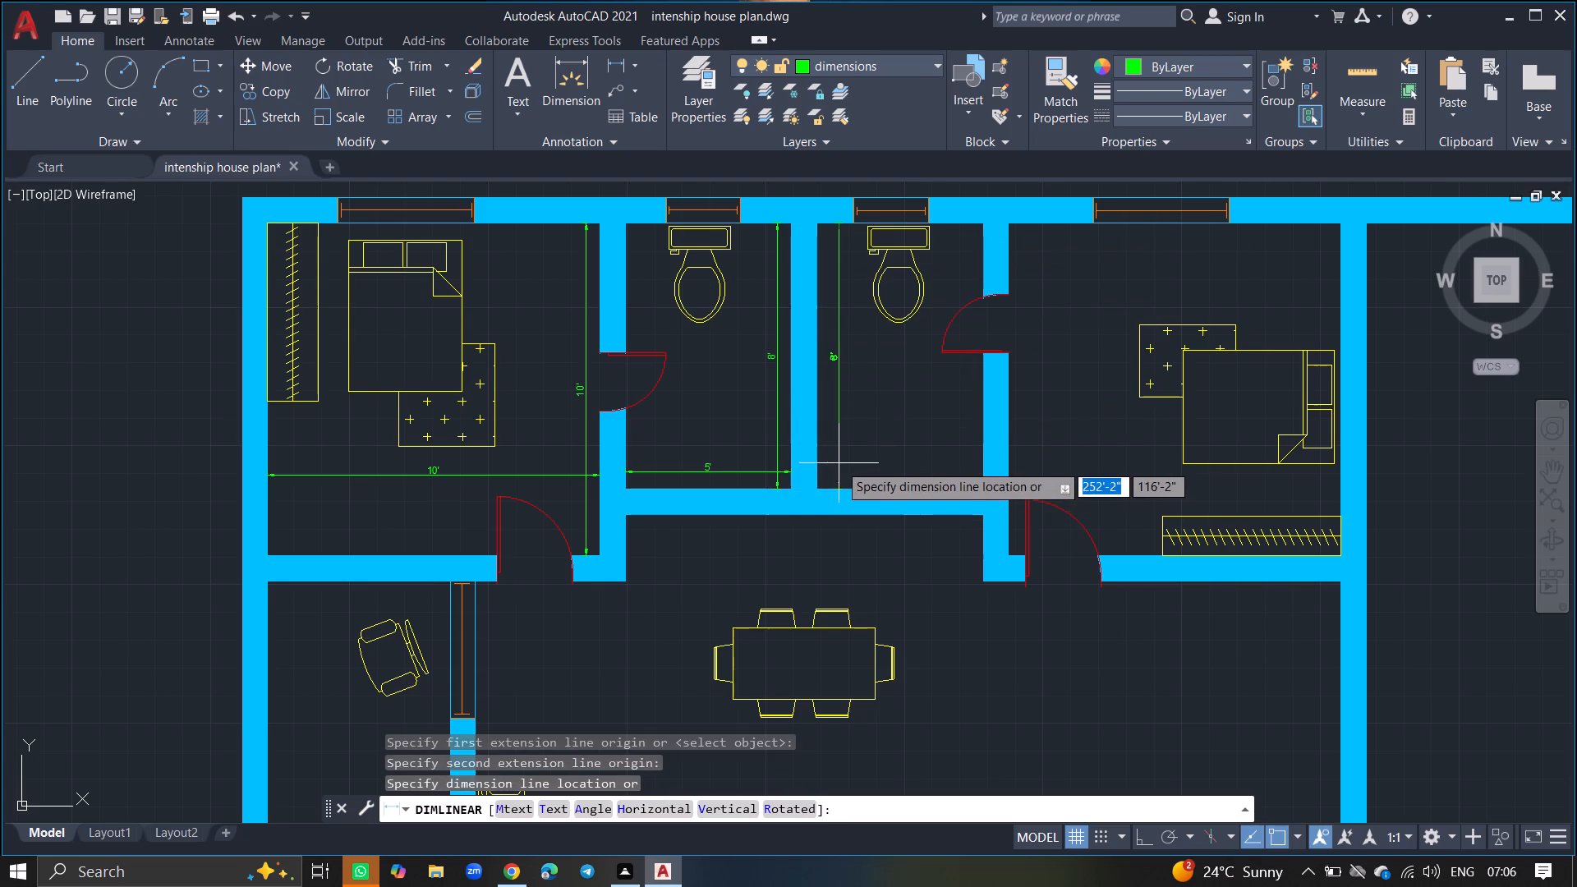
pyautogui.click(839, 463)
# Add a horizontal linear dimension across the second bathroom between its side walls, just above the lower wall.
pyautogui.write('diml')
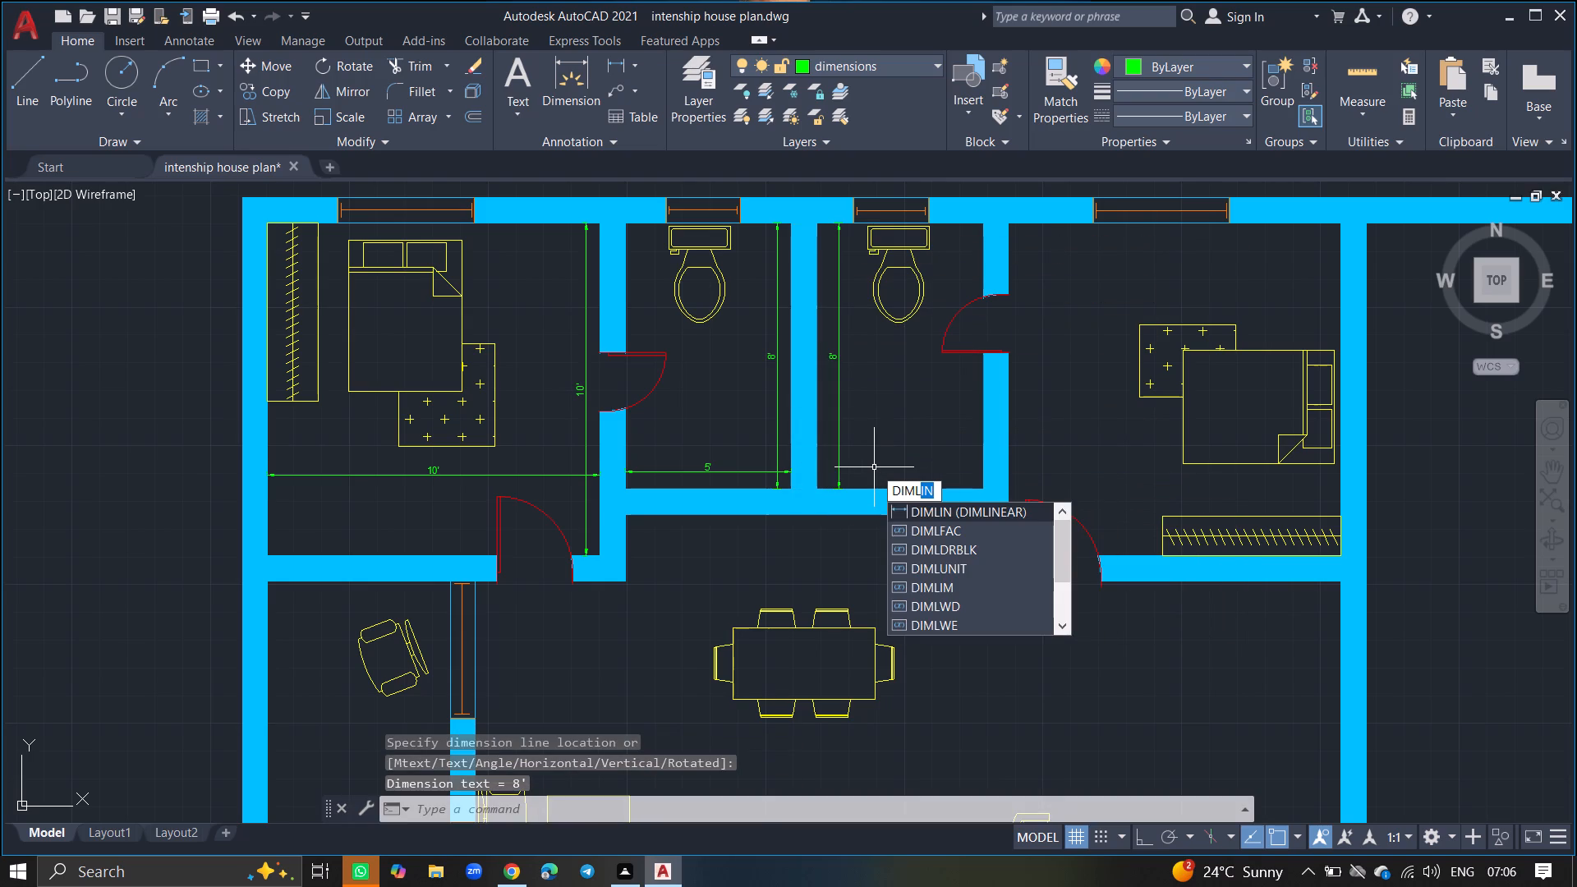
pyautogui.click(899, 504)
pyautogui.keyDown('ctrl'); pyautogui.scroll(3, 899, 504); pyautogui.keyUp('ctrl')
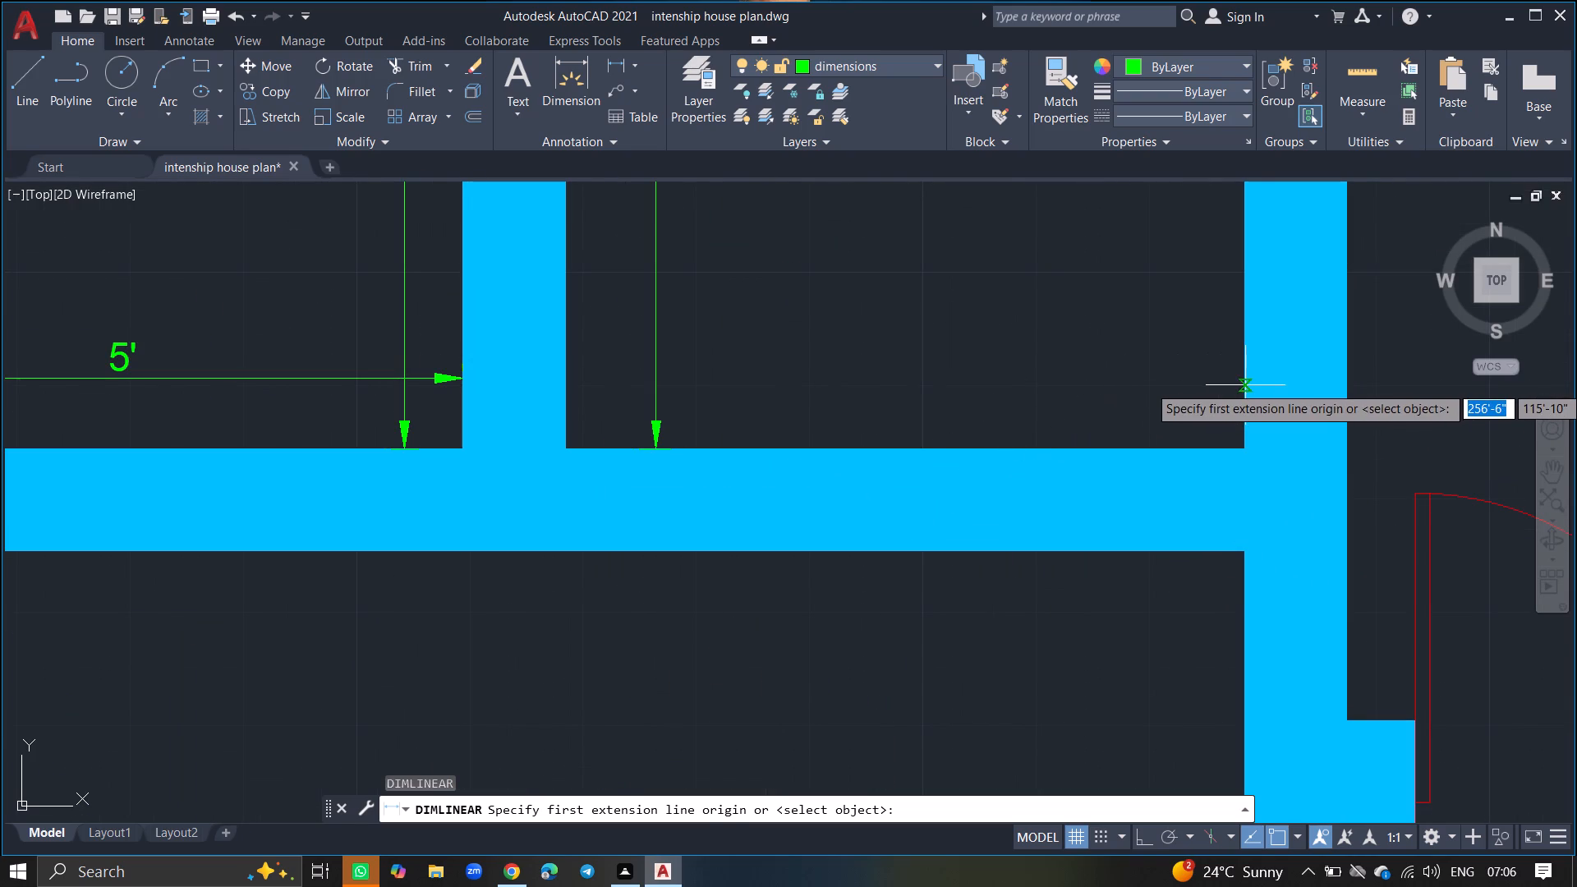
pyautogui.moveTo(1245, 385); pyautogui.dragTo(880, 432)
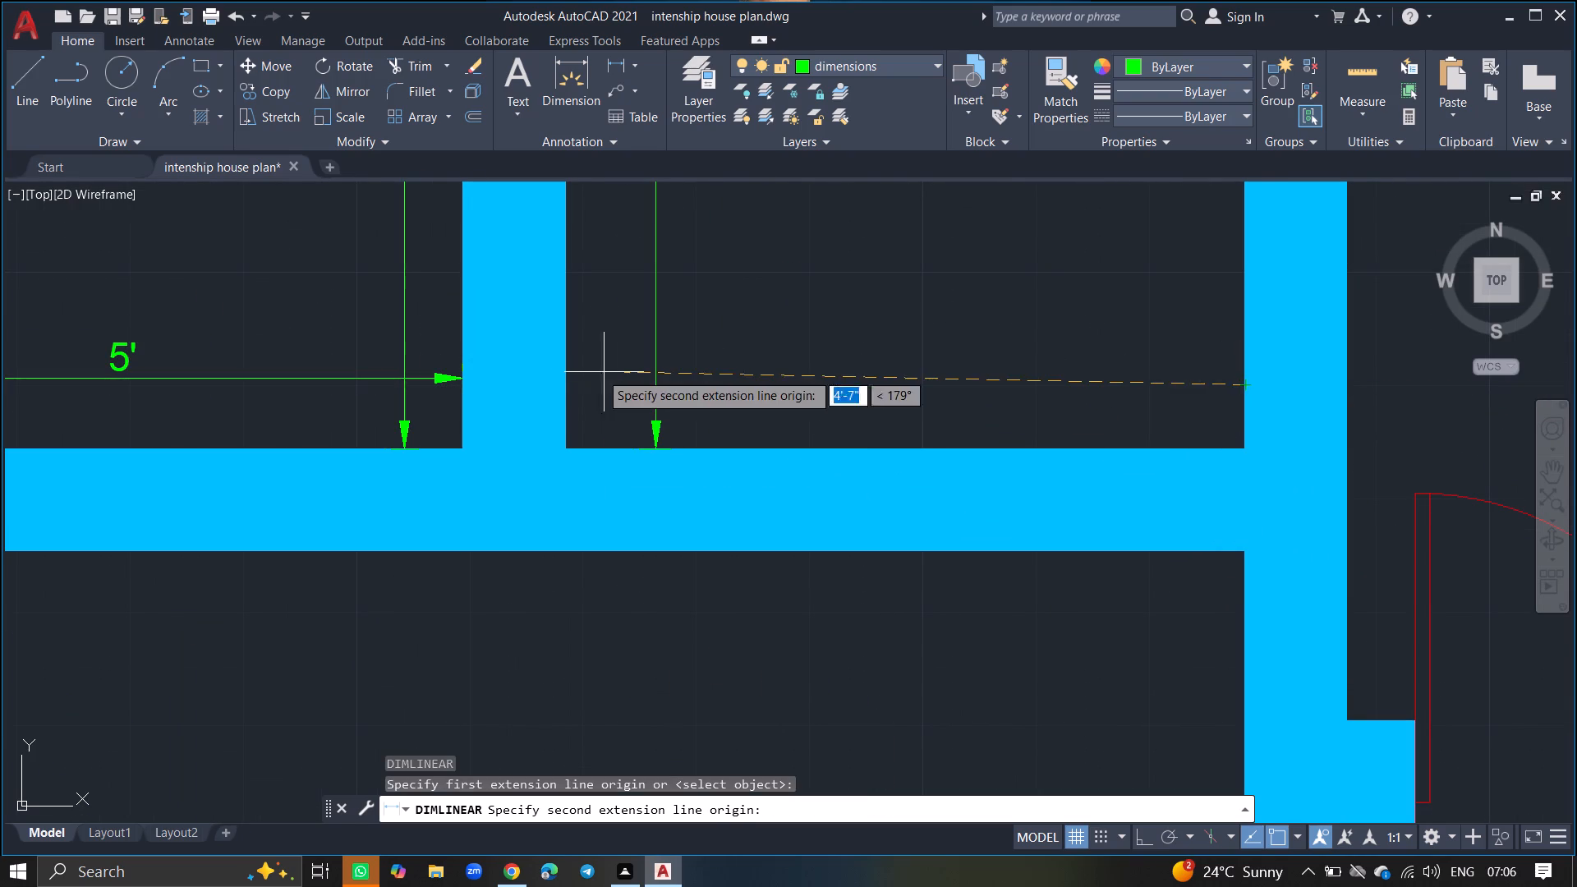
pyautogui.click(562, 384)
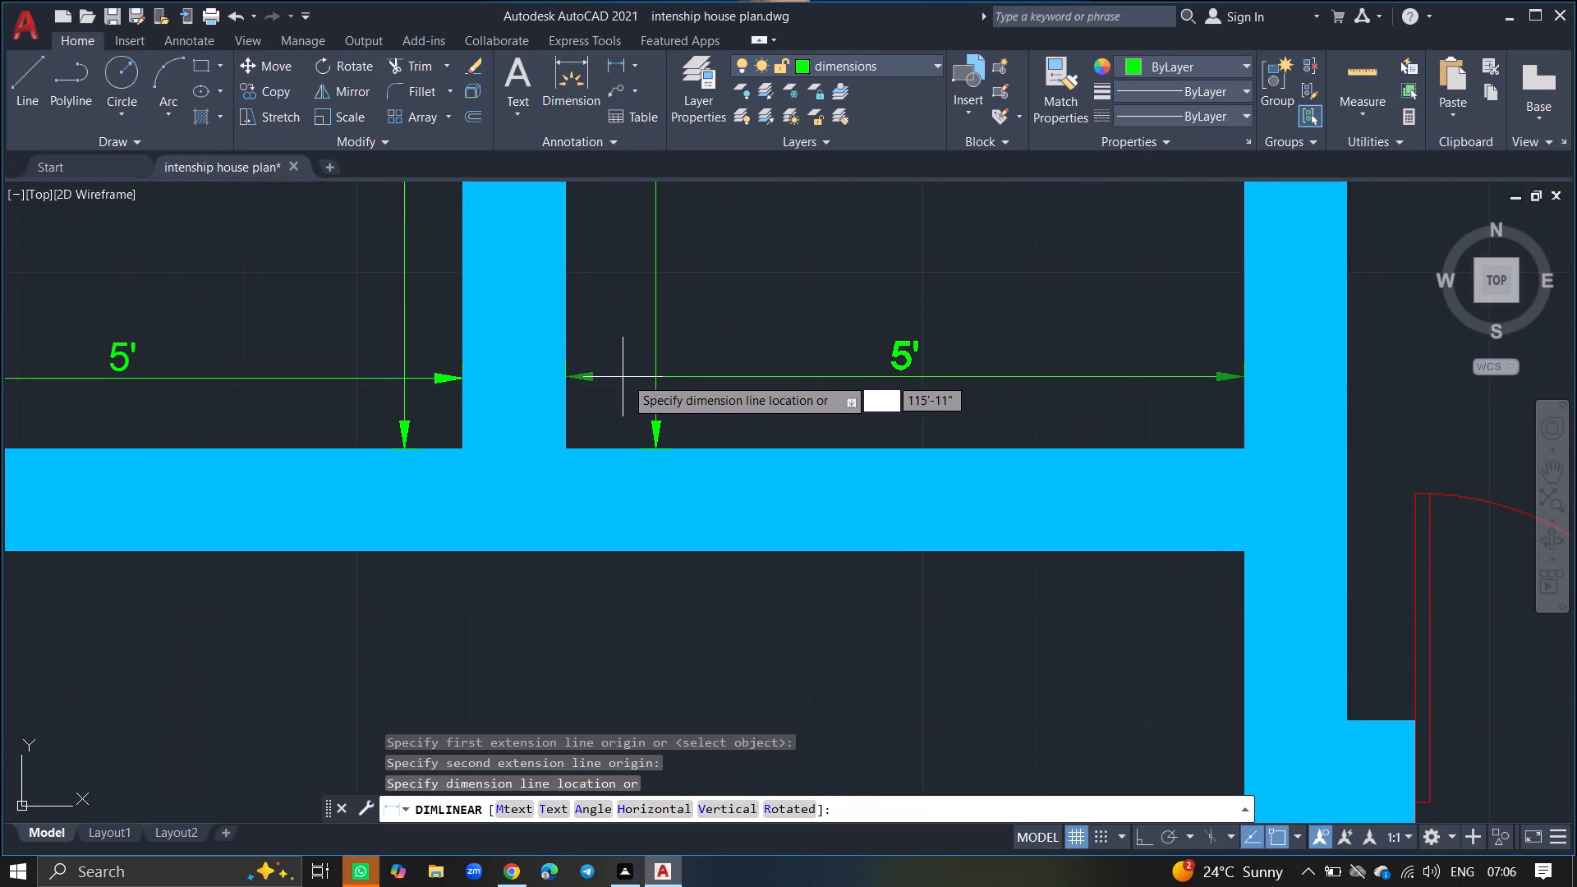
pyautogui.click(632, 377)
# Add a horizontal linear dimension across the bedroom beside the second bathroom, between its side walls and just below the upper wall.
pyautogui.keyDown('ctrl'); pyautogui.scroll(-5, 632, 377); pyautogui.keyUp('ctrl')
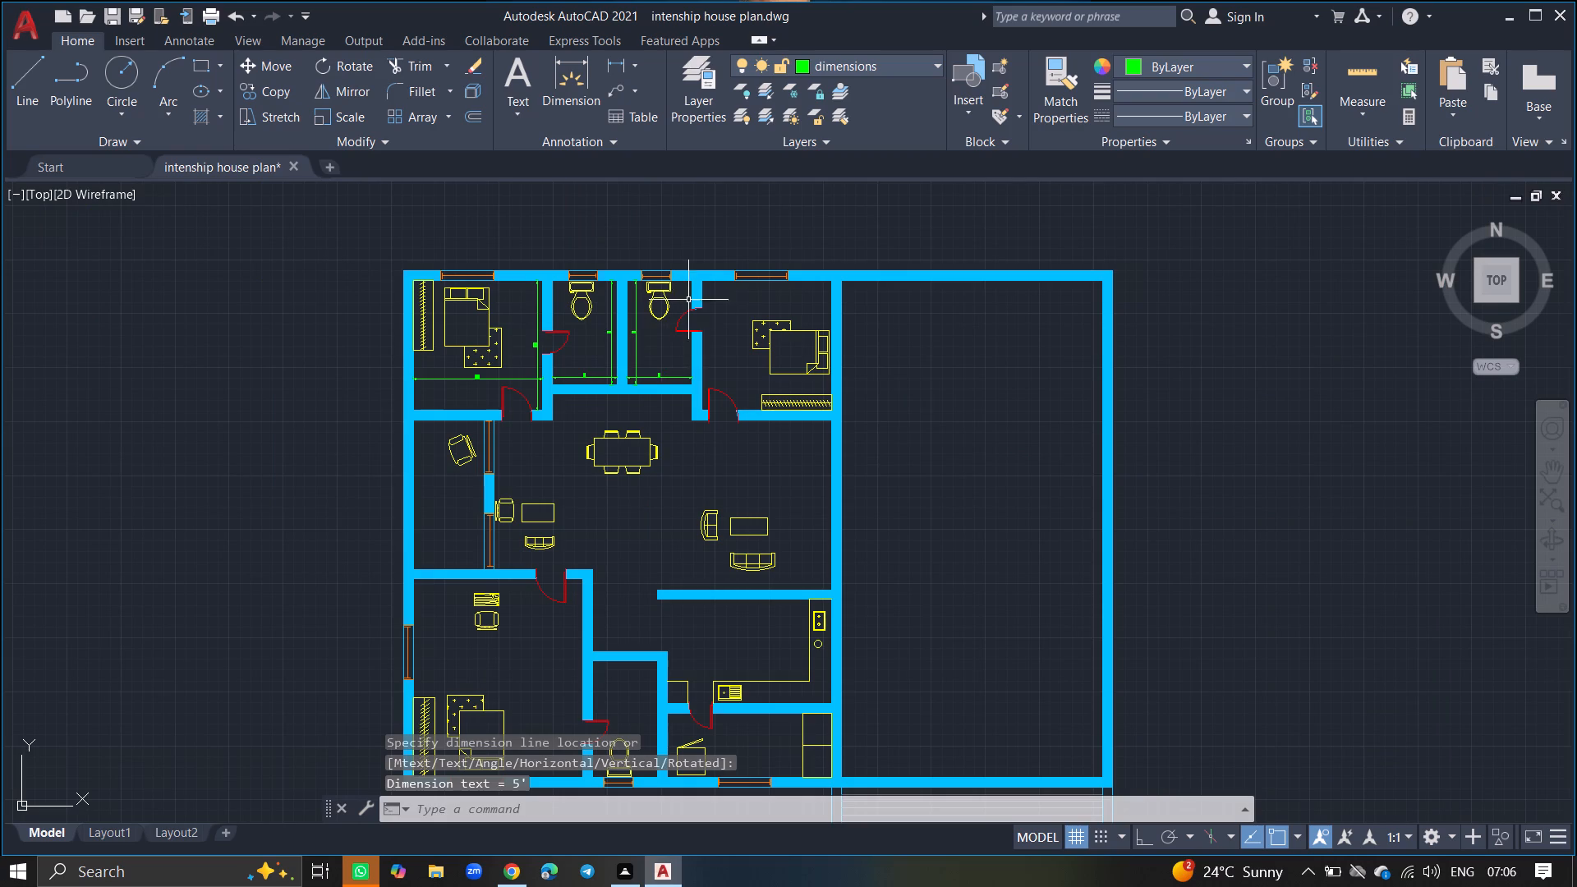
pyautogui.keyDown('ctrl'); pyautogui.scroll(4, 710, 285); pyautogui.keyUp('ctrl')
pyautogui.write('diml')
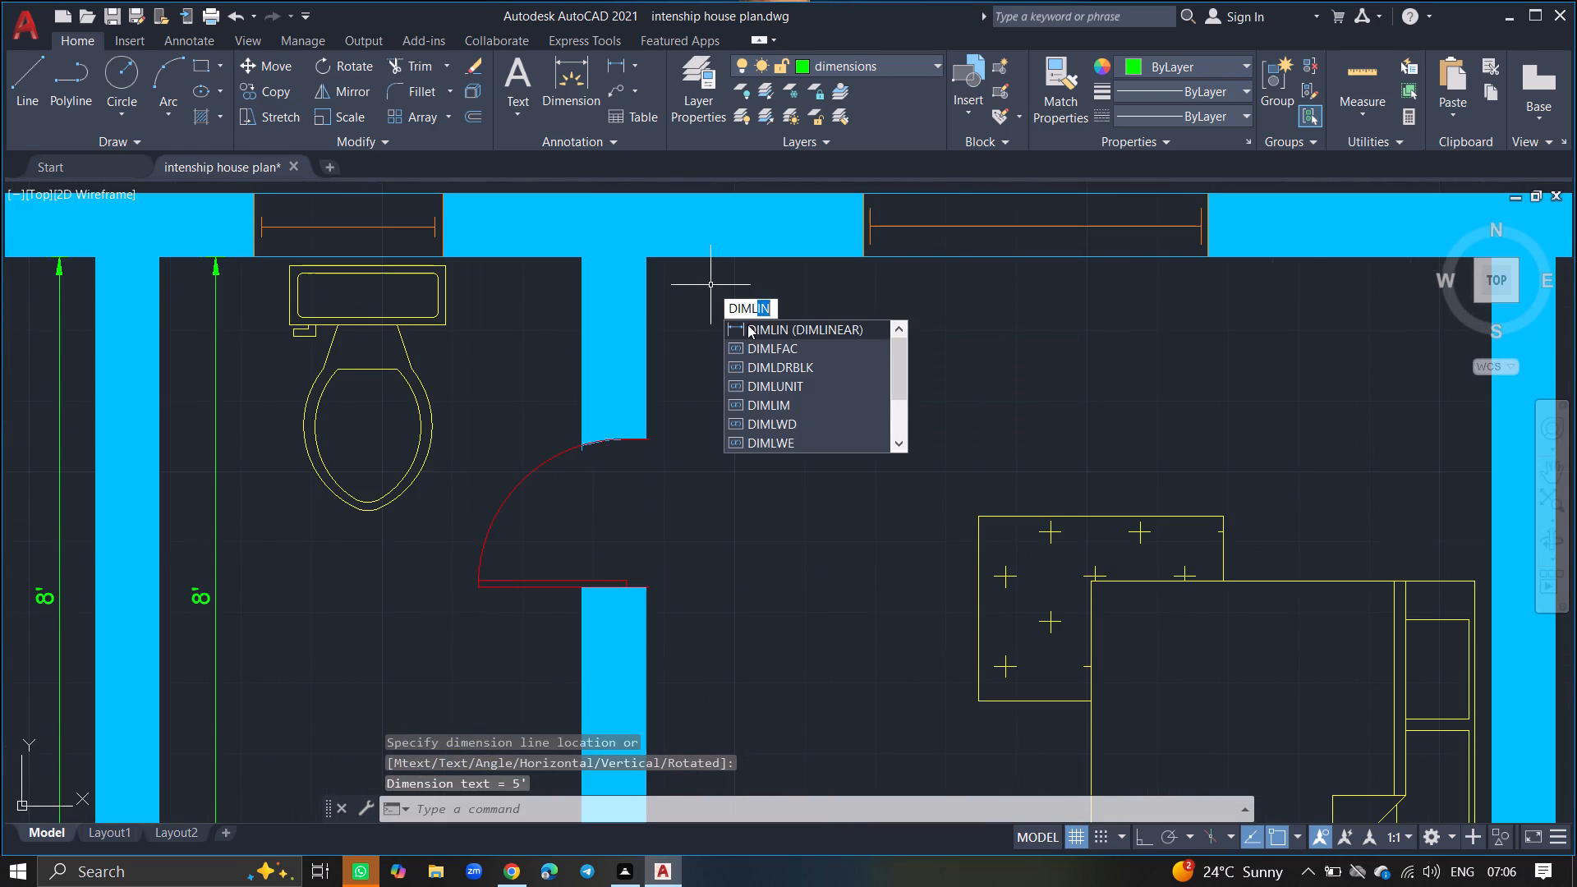
pyautogui.click(747, 324)
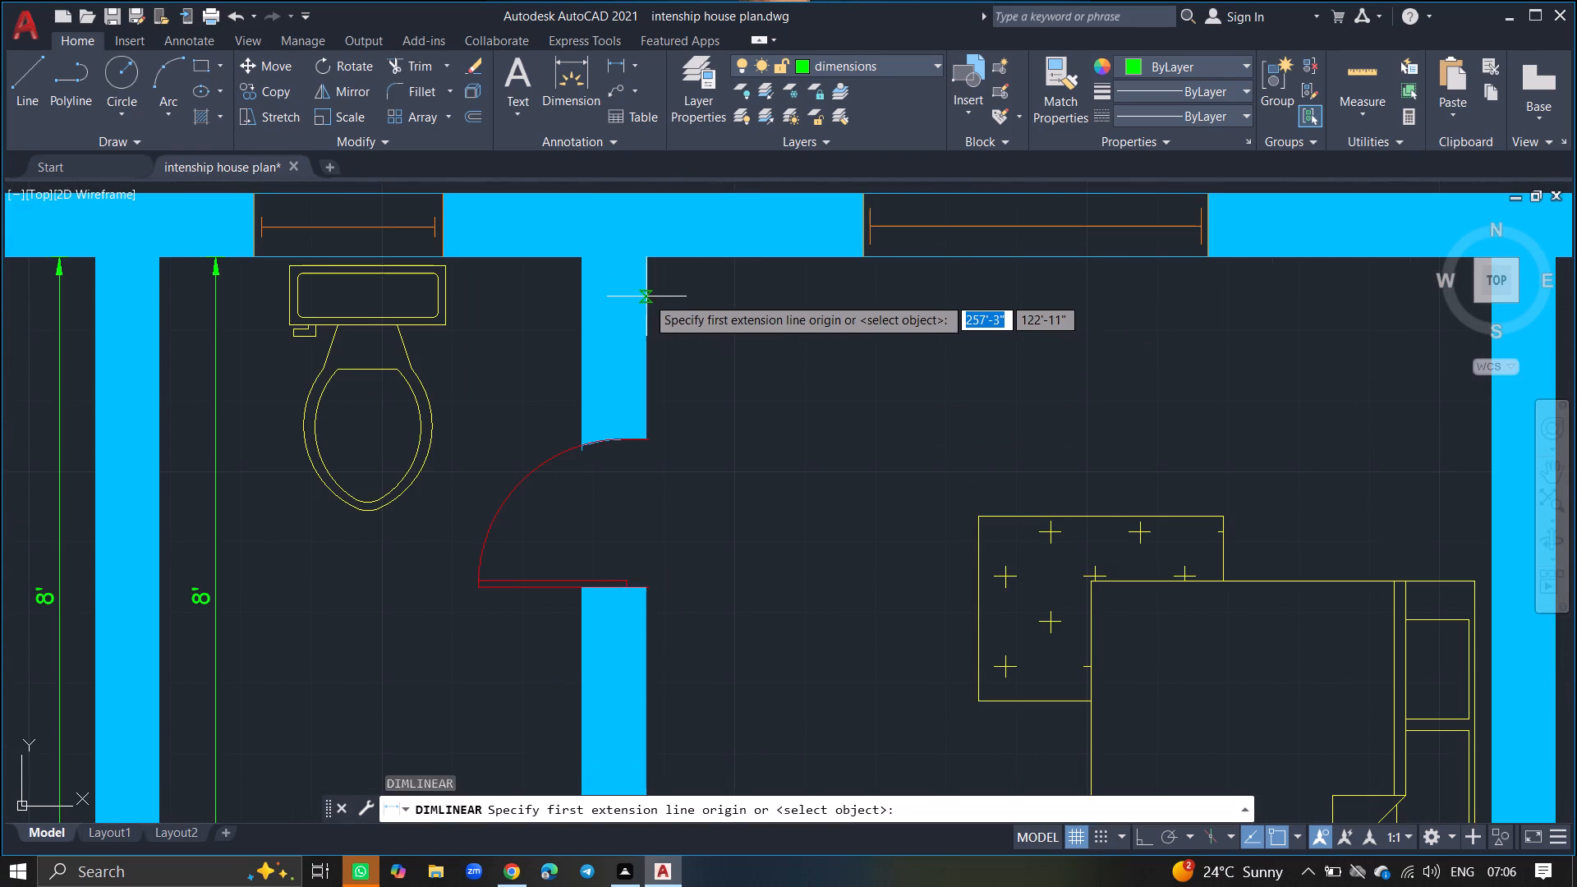
pyautogui.click(647, 296)
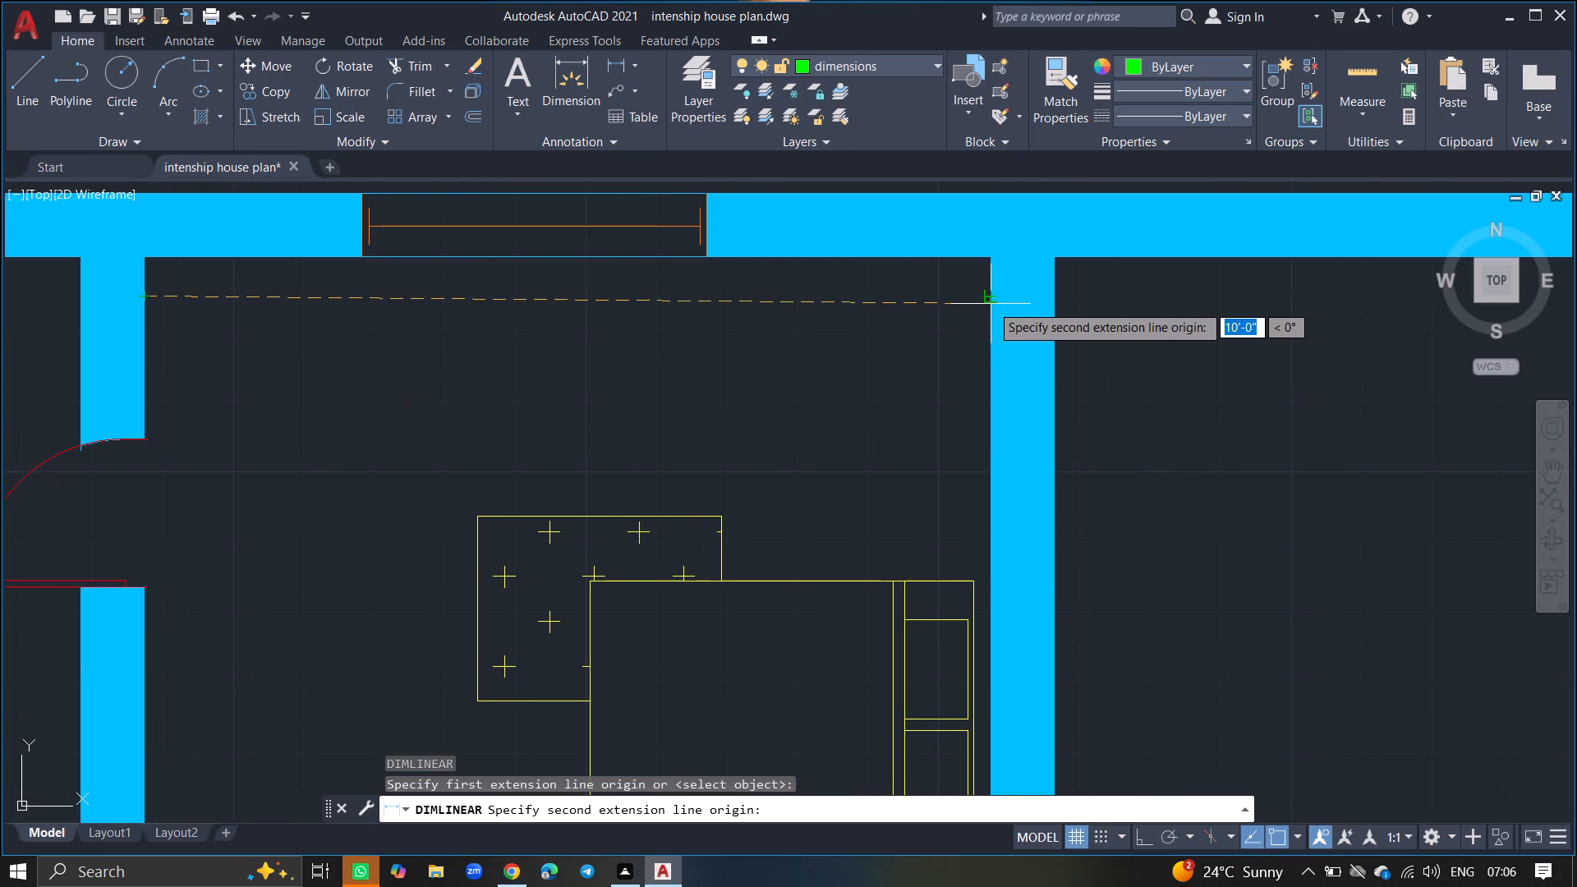
pyautogui.click(990, 300)
pyautogui.click(982, 310)
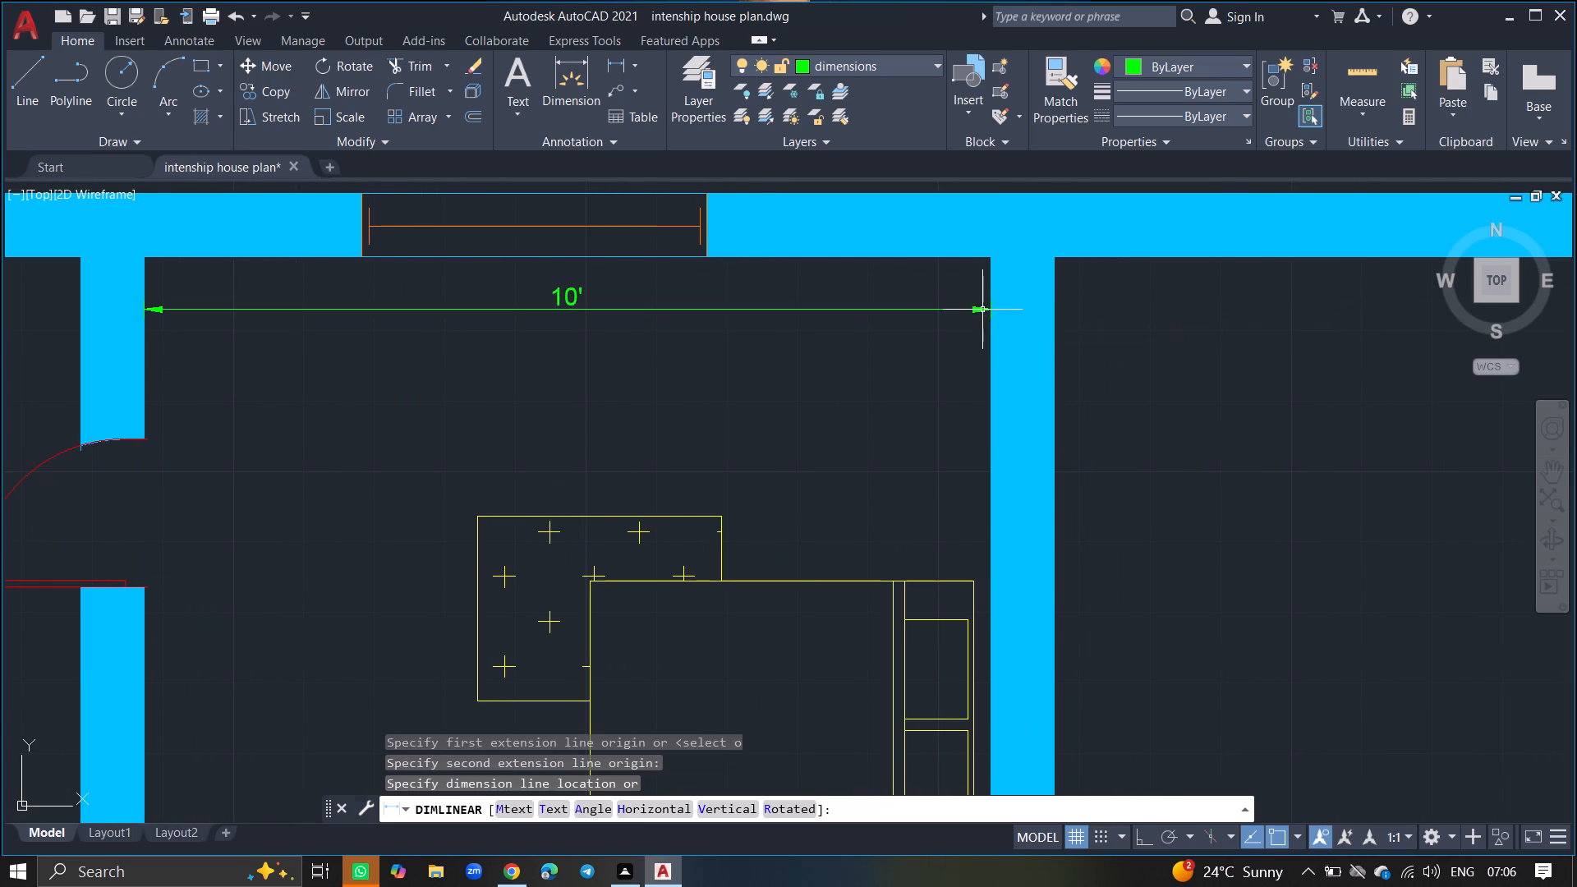
# Add a vertical linear dimension in the same bedroom from upper to lower wall, between the door swing and the bed.
pyautogui.write('diml')
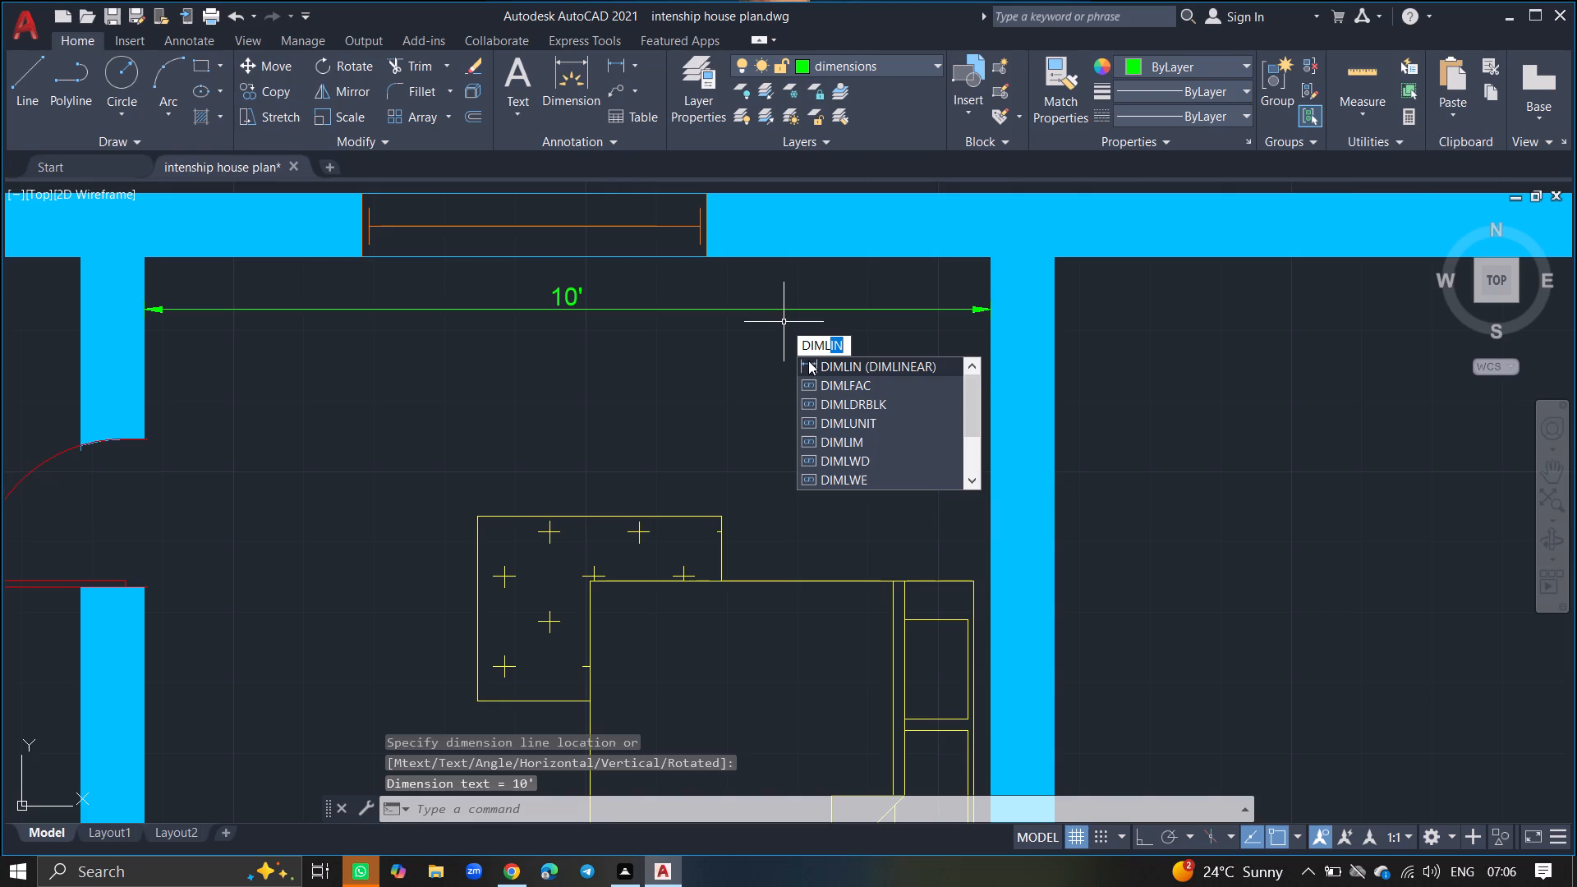
pyautogui.click(808, 363)
pyautogui.keyDown('ctrl'); pyautogui.scroll(-2, 735, 359); pyautogui.keyUp('ctrl')
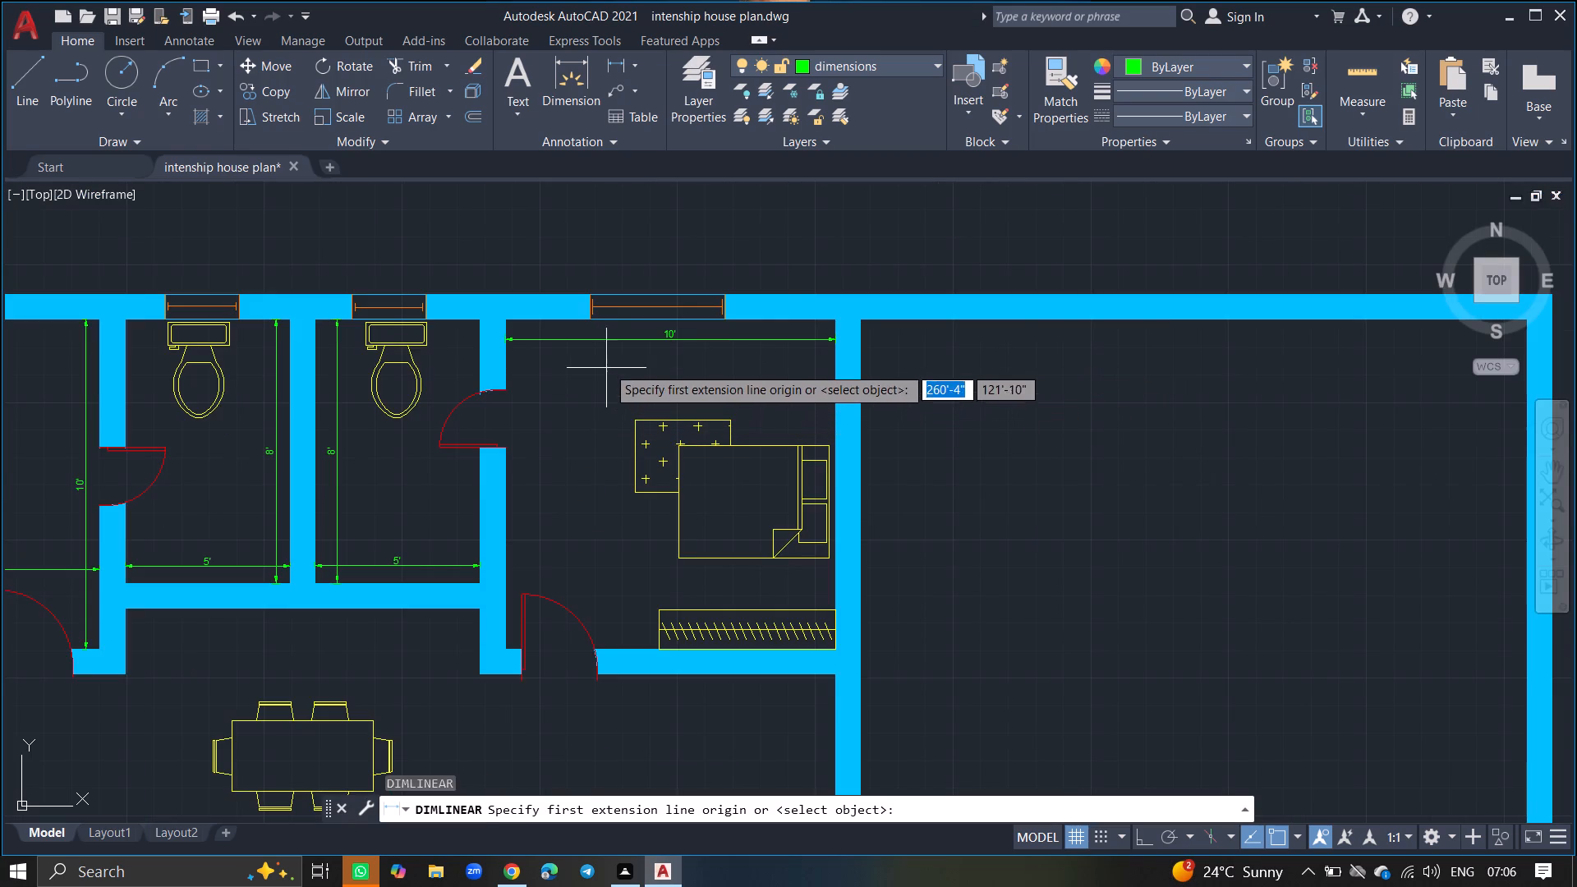
pyautogui.click(622, 323)
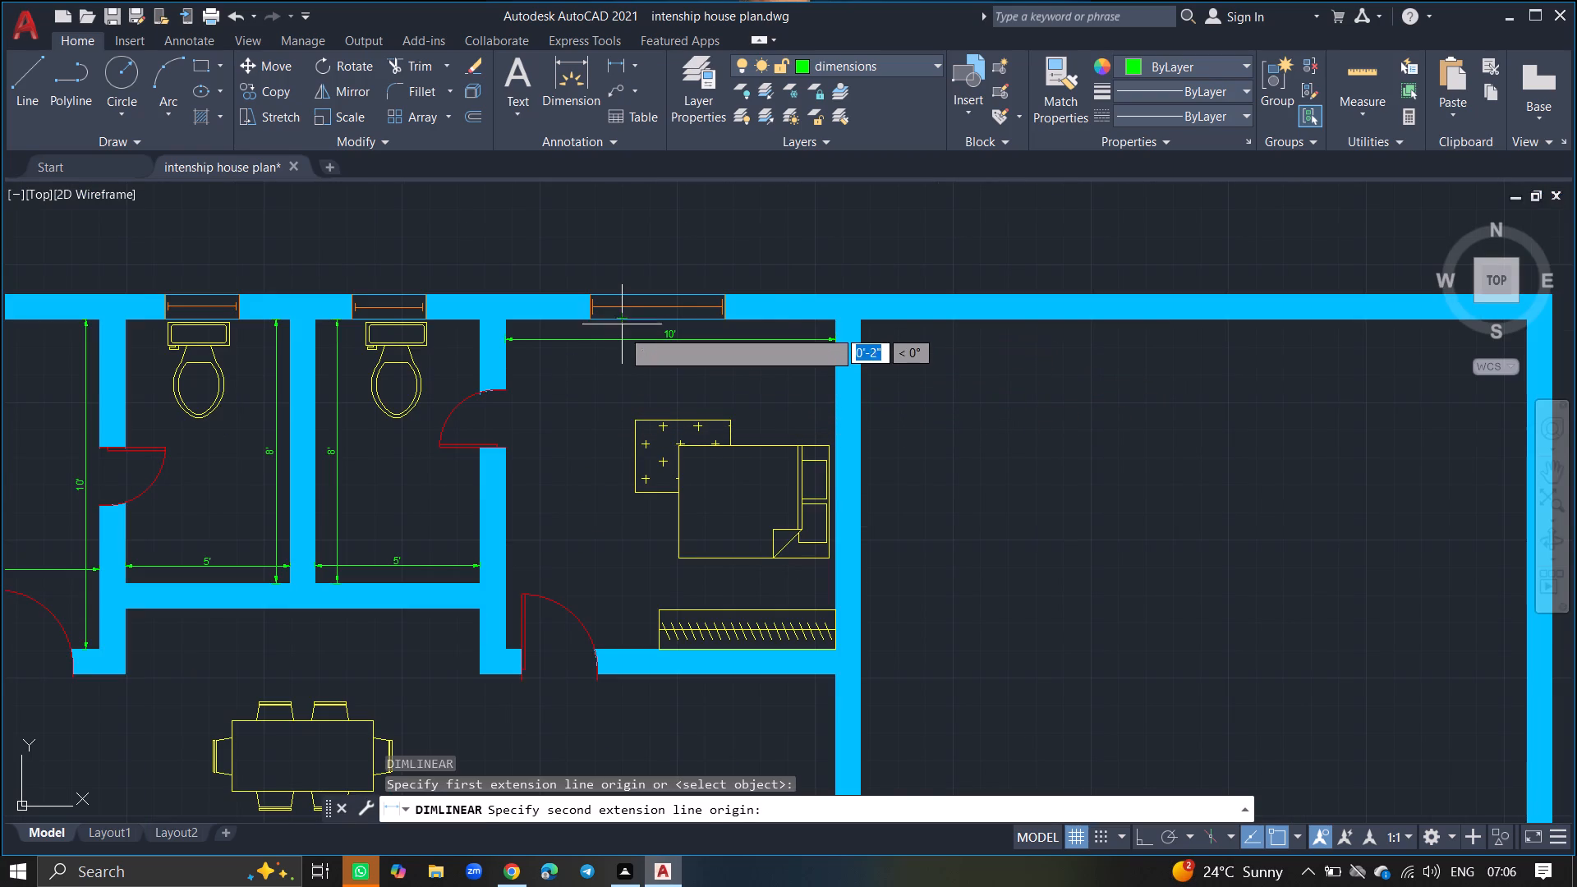
pyautogui.click(615, 648)
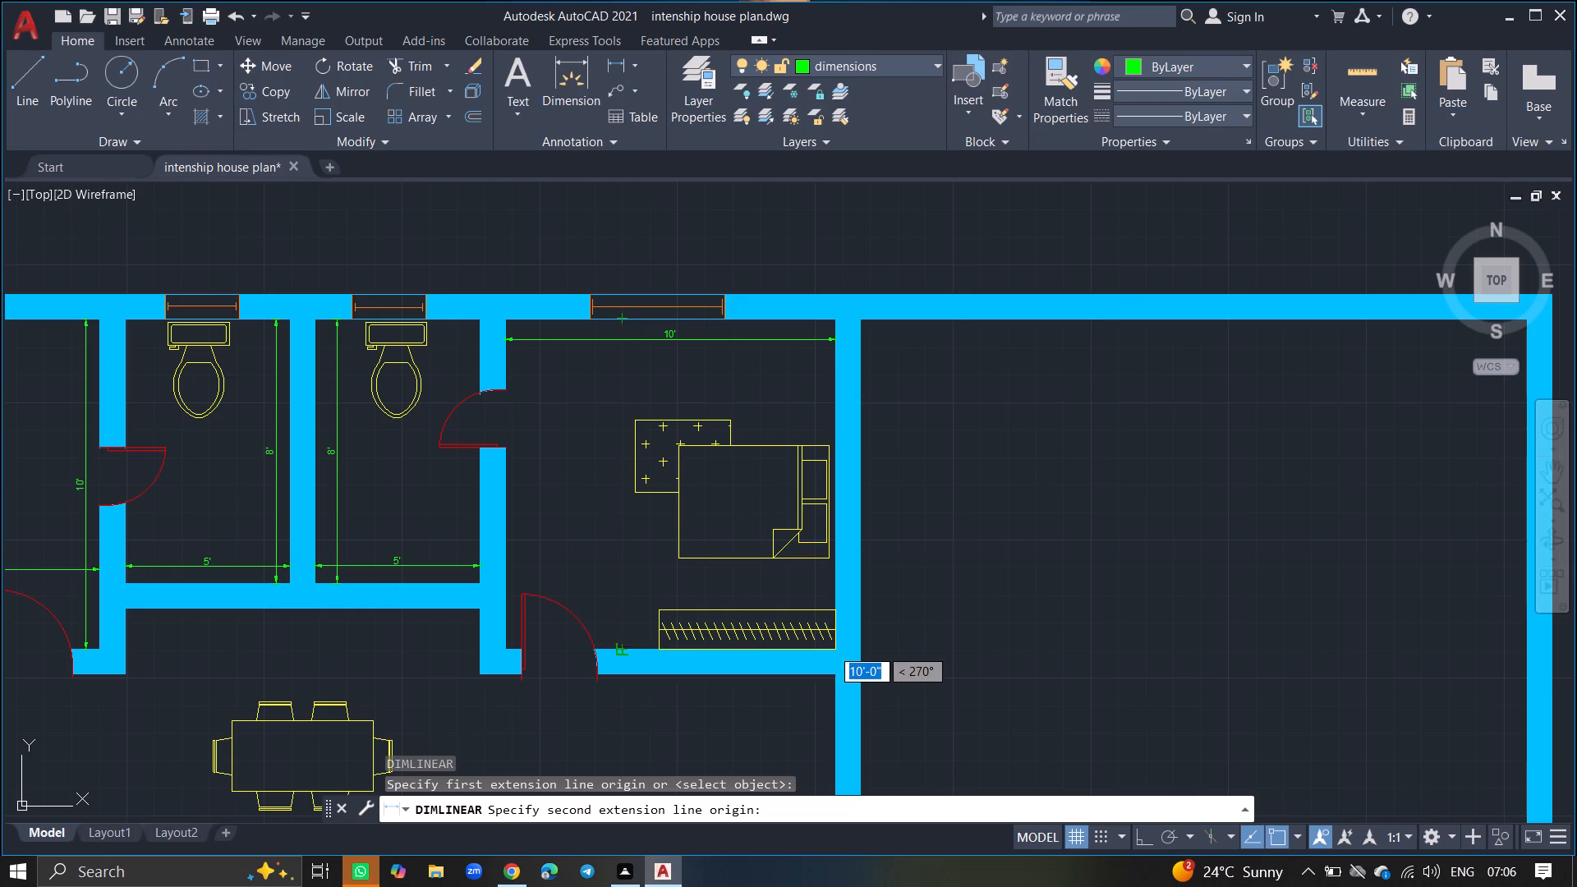
pyautogui.click(608, 648)
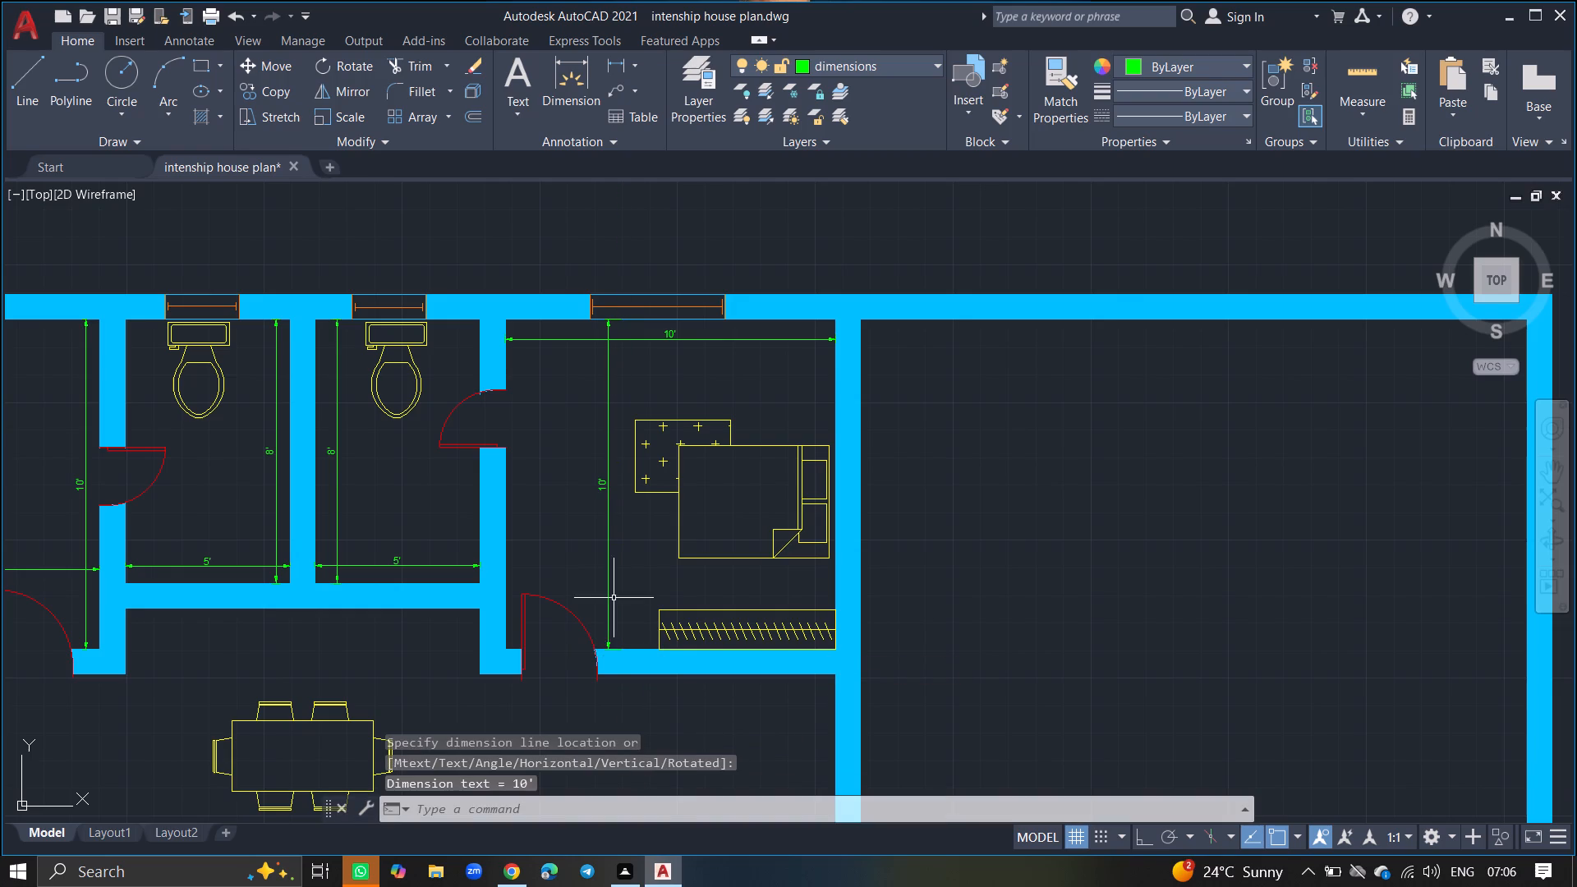
# Add a horizontal linear dimension across the narrow room with the single armchair, from its short partition wall to the outer wall.
pyautogui.keyDown('ctrl'); pyautogui.scroll(-6, 620, 568); pyautogui.keyUp('ctrl')
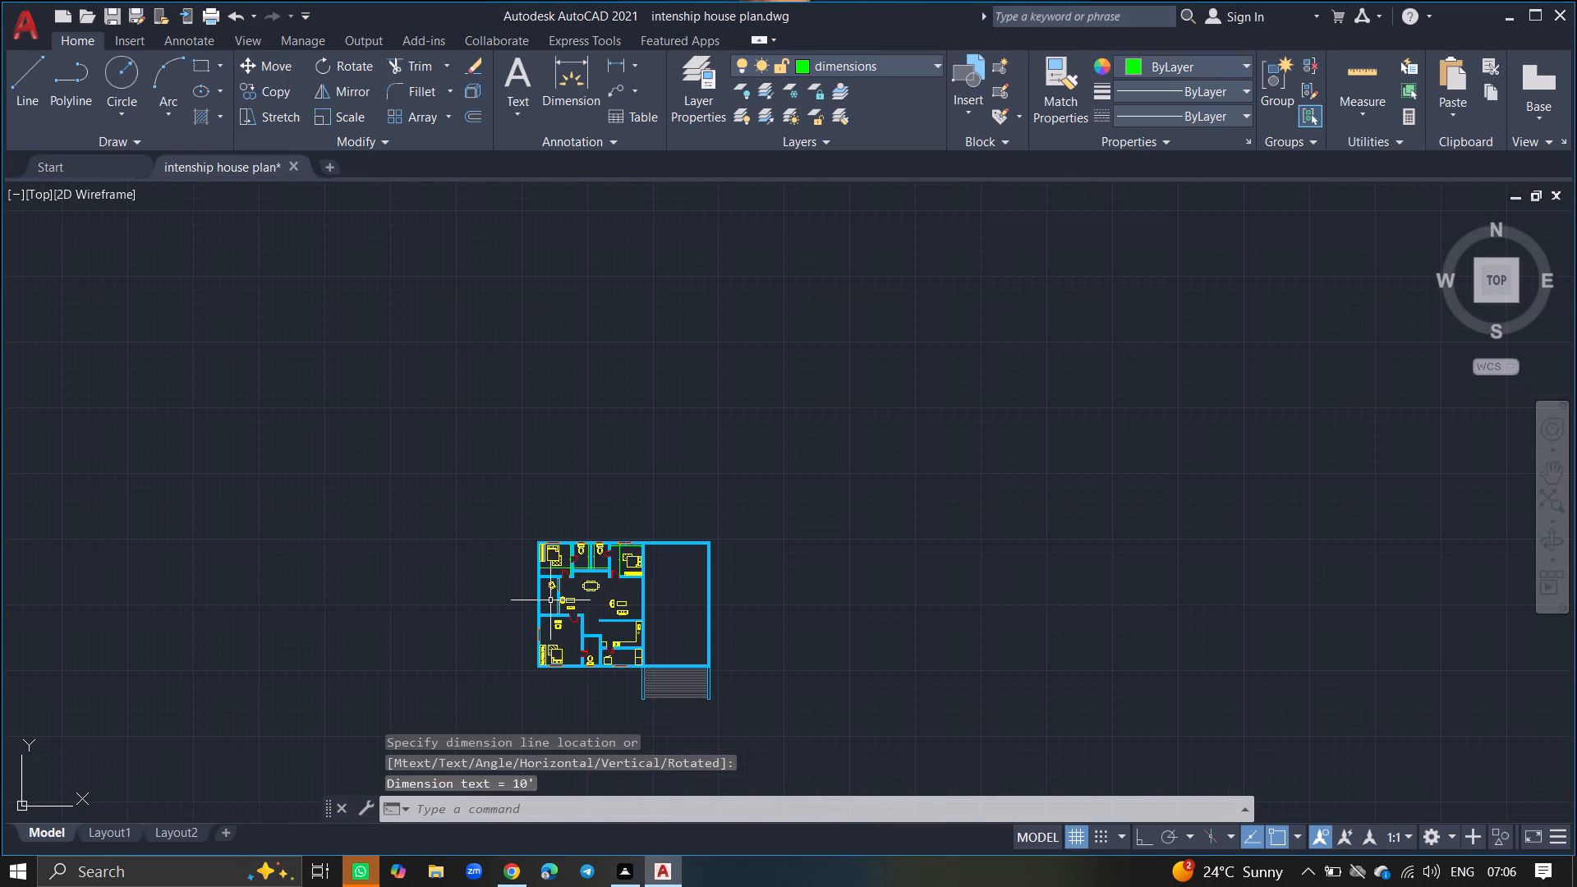
pyautogui.keyDown('ctrl'); pyautogui.scroll(5, 550, 600); pyautogui.keyUp('ctrl')
pyautogui.write('diml')
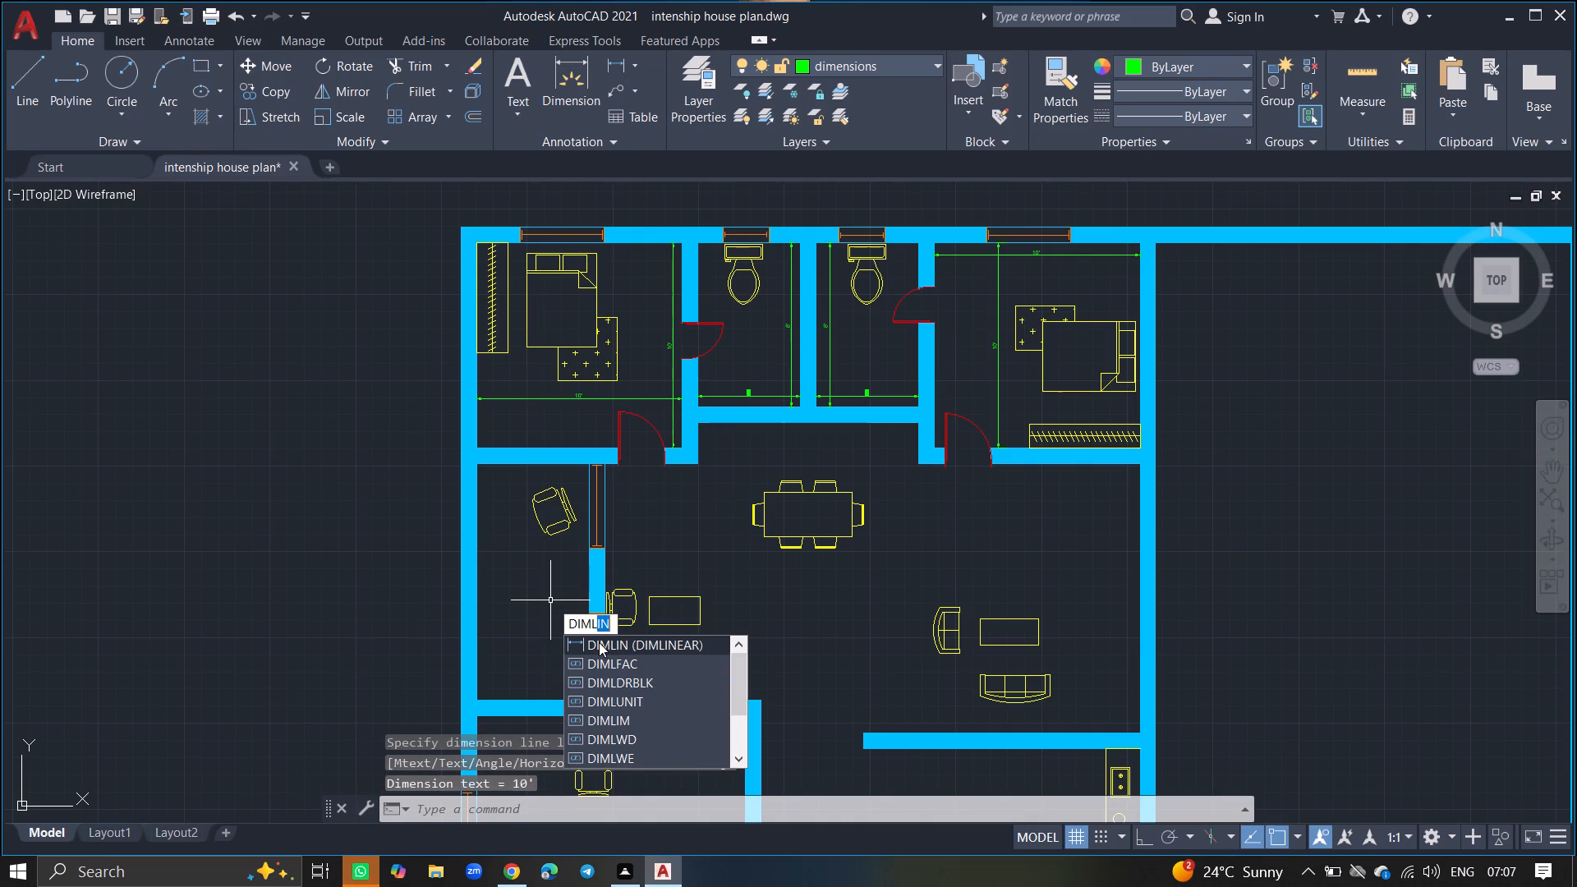
pyautogui.click(599, 642)
pyautogui.click(588, 580)
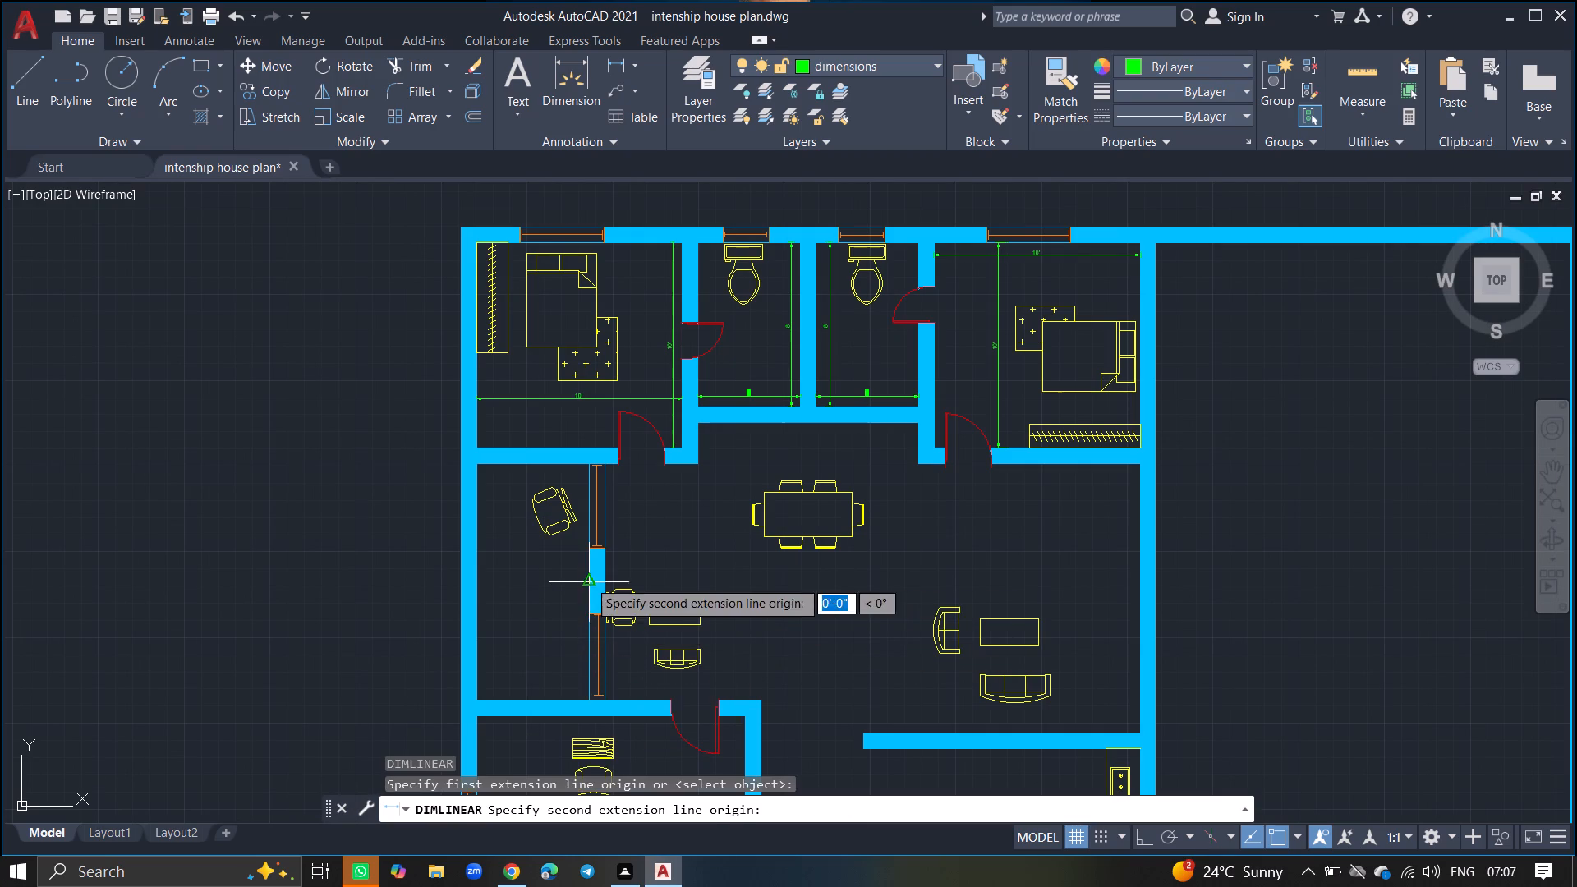
pyautogui.click(479, 584)
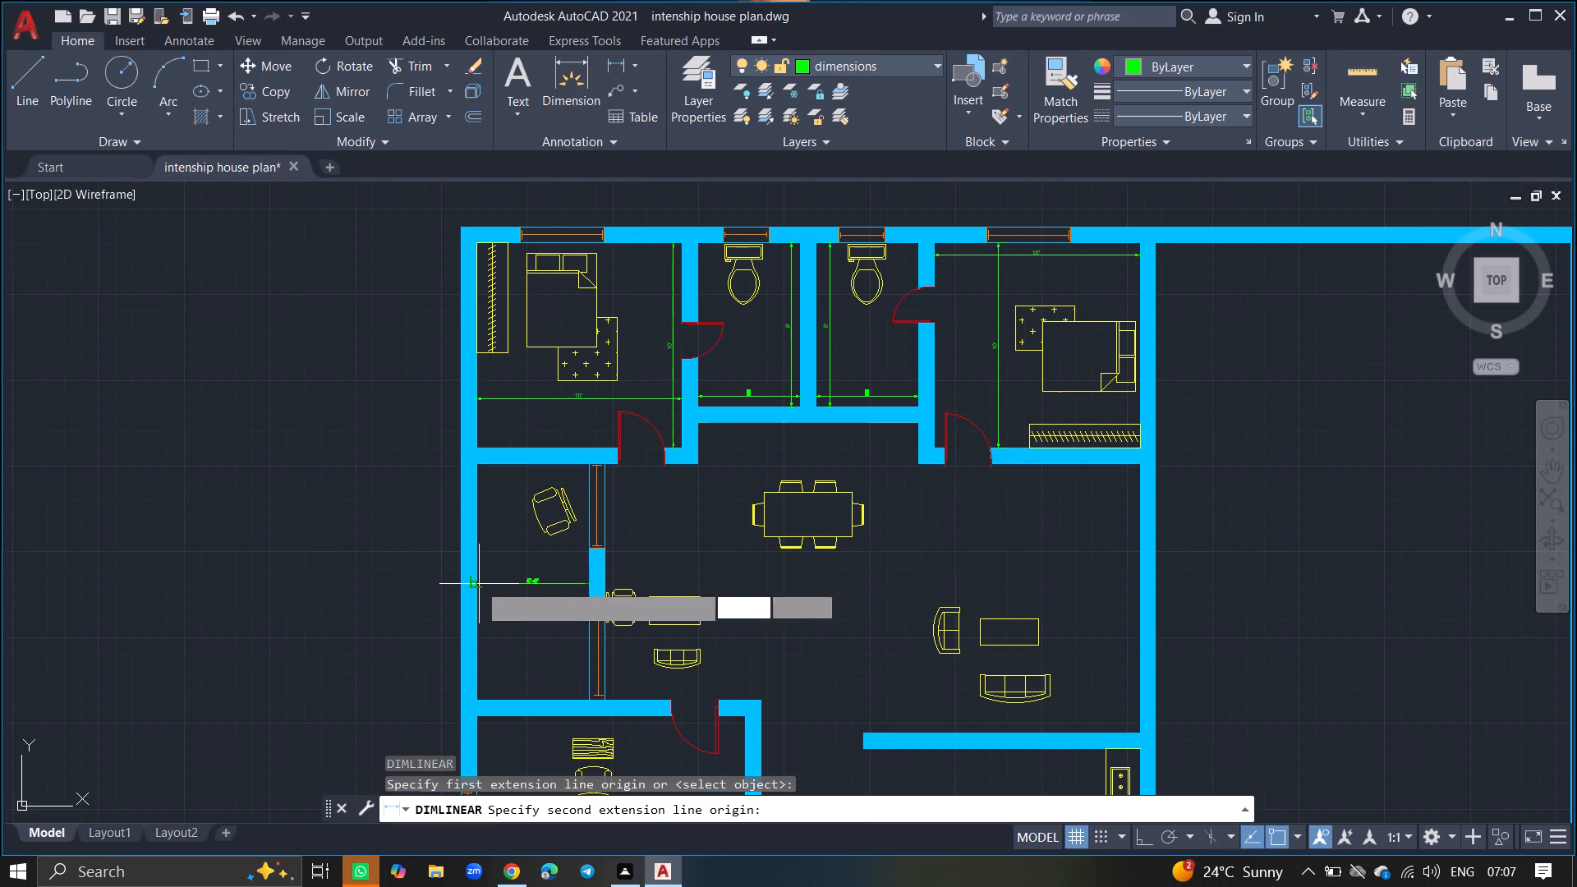
pyautogui.click(483, 595)
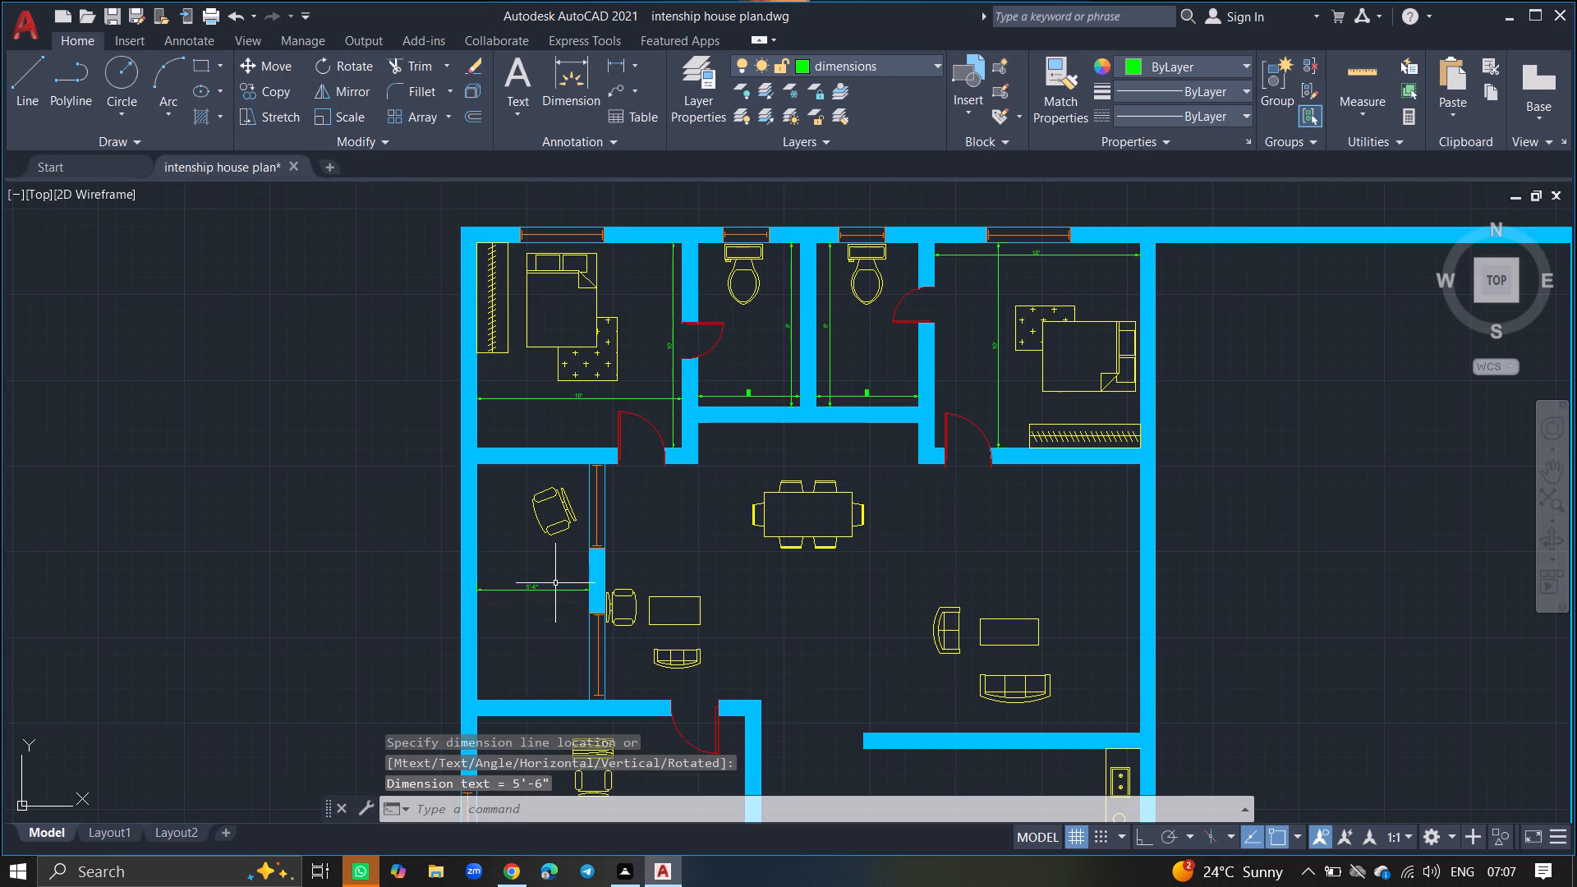
# Add a horizontal linear dimension across the large lower bedroom, from the window in the outer wall to the opposite wall, below the desk chair.
pyautogui.keyDown('ctrl'); pyautogui.scroll(-4, 555, 583); pyautogui.keyUp('ctrl')
pyautogui.keyDown('ctrl'); pyautogui.scroll(6, 554, 659); pyautogui.keyUp('ctrl')
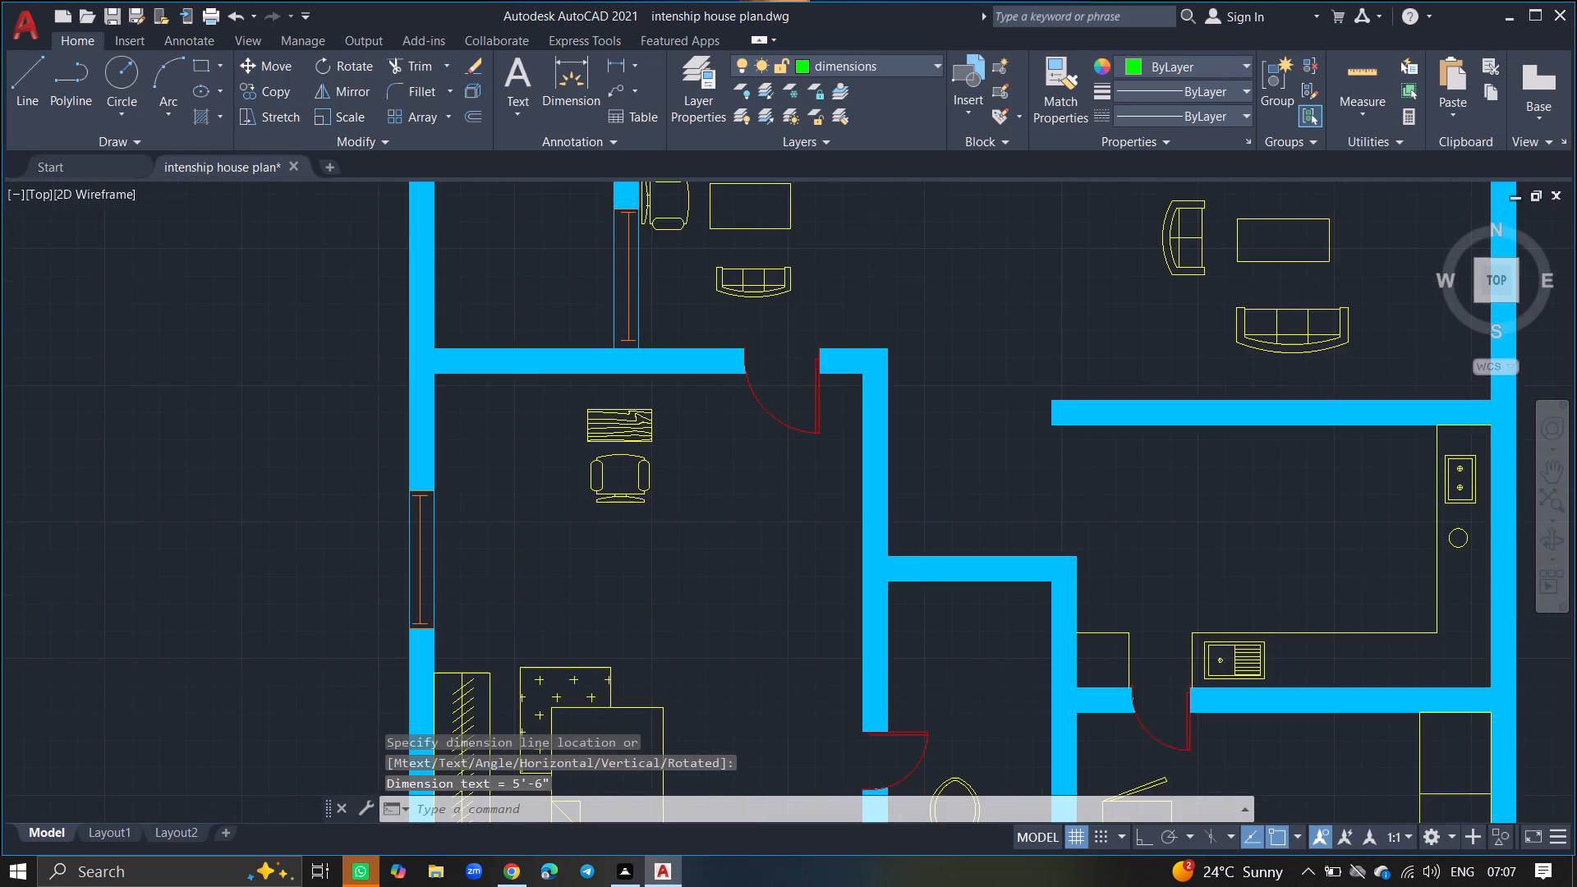
pyautogui.write('diml')
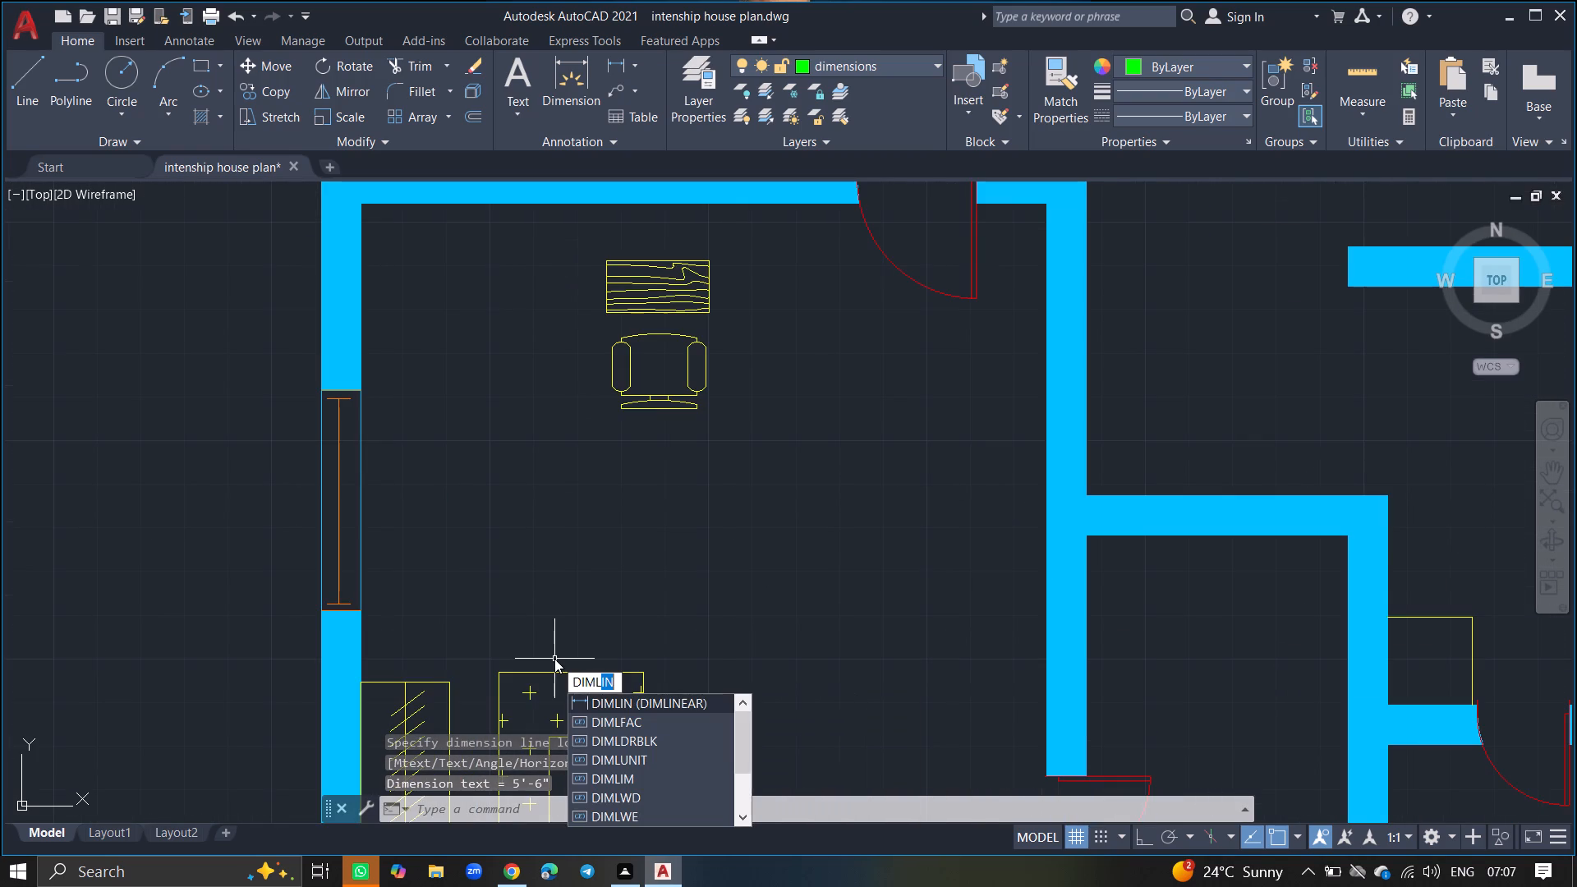
pyautogui.click(582, 701)
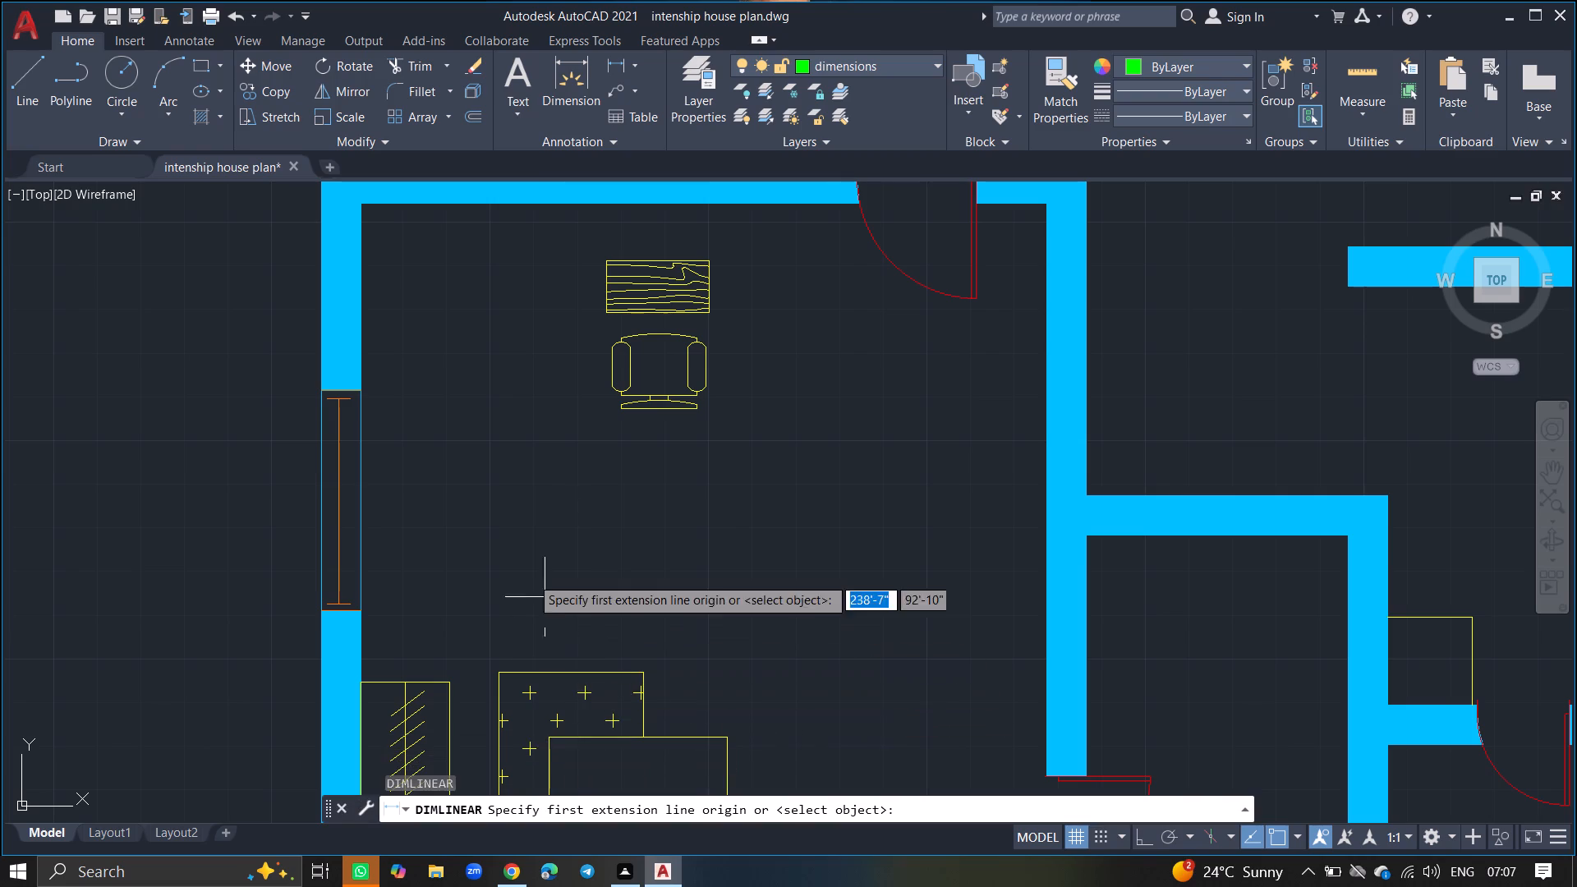
pyautogui.click(362, 525)
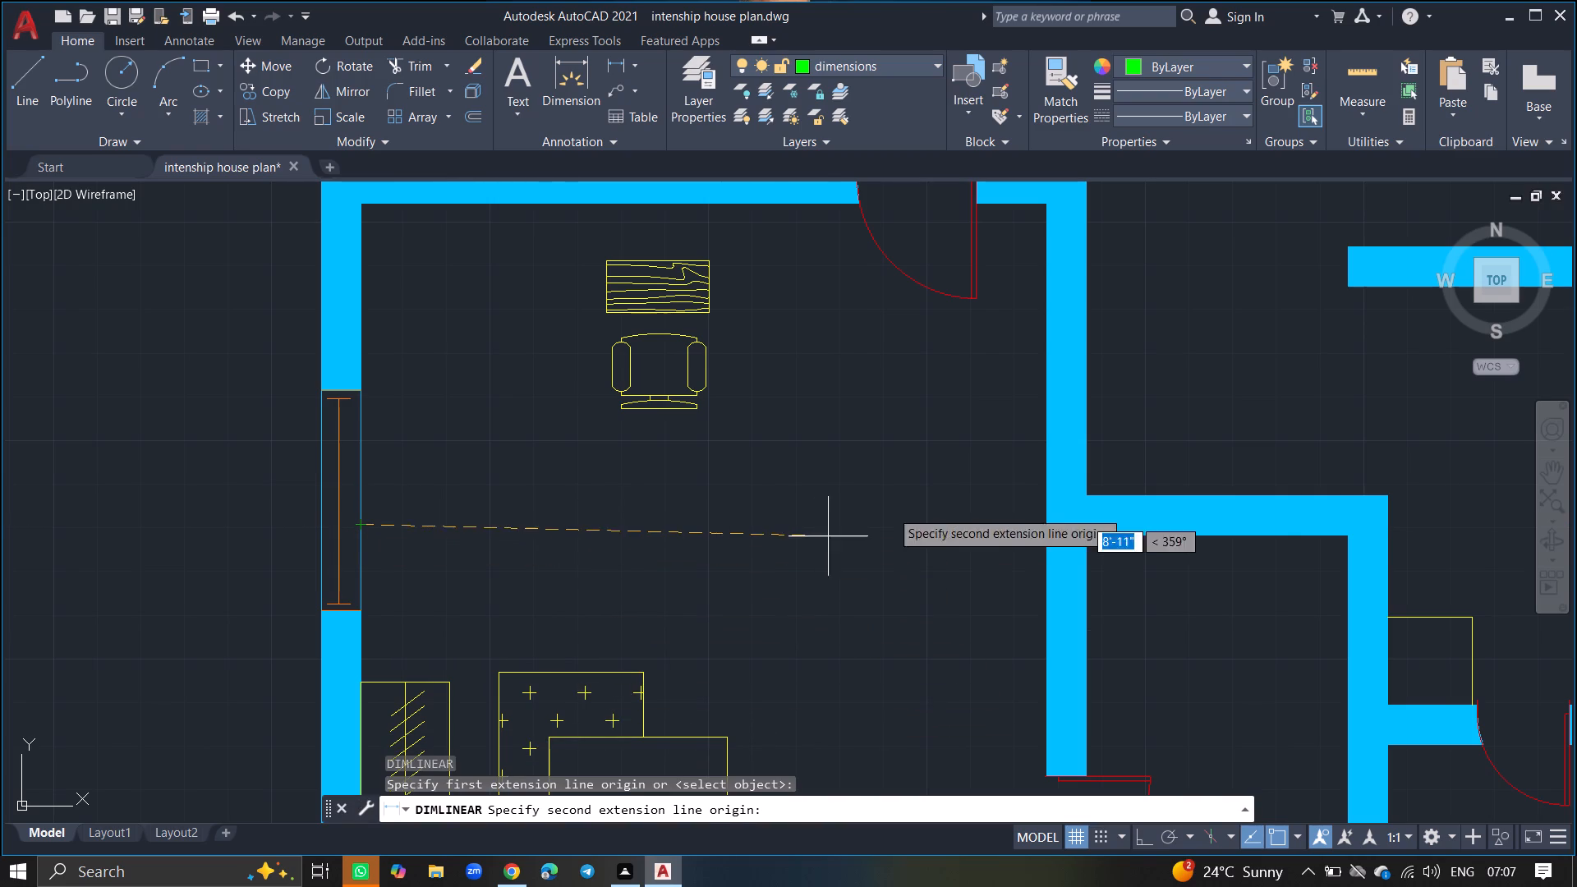
pyautogui.click(1046, 506)
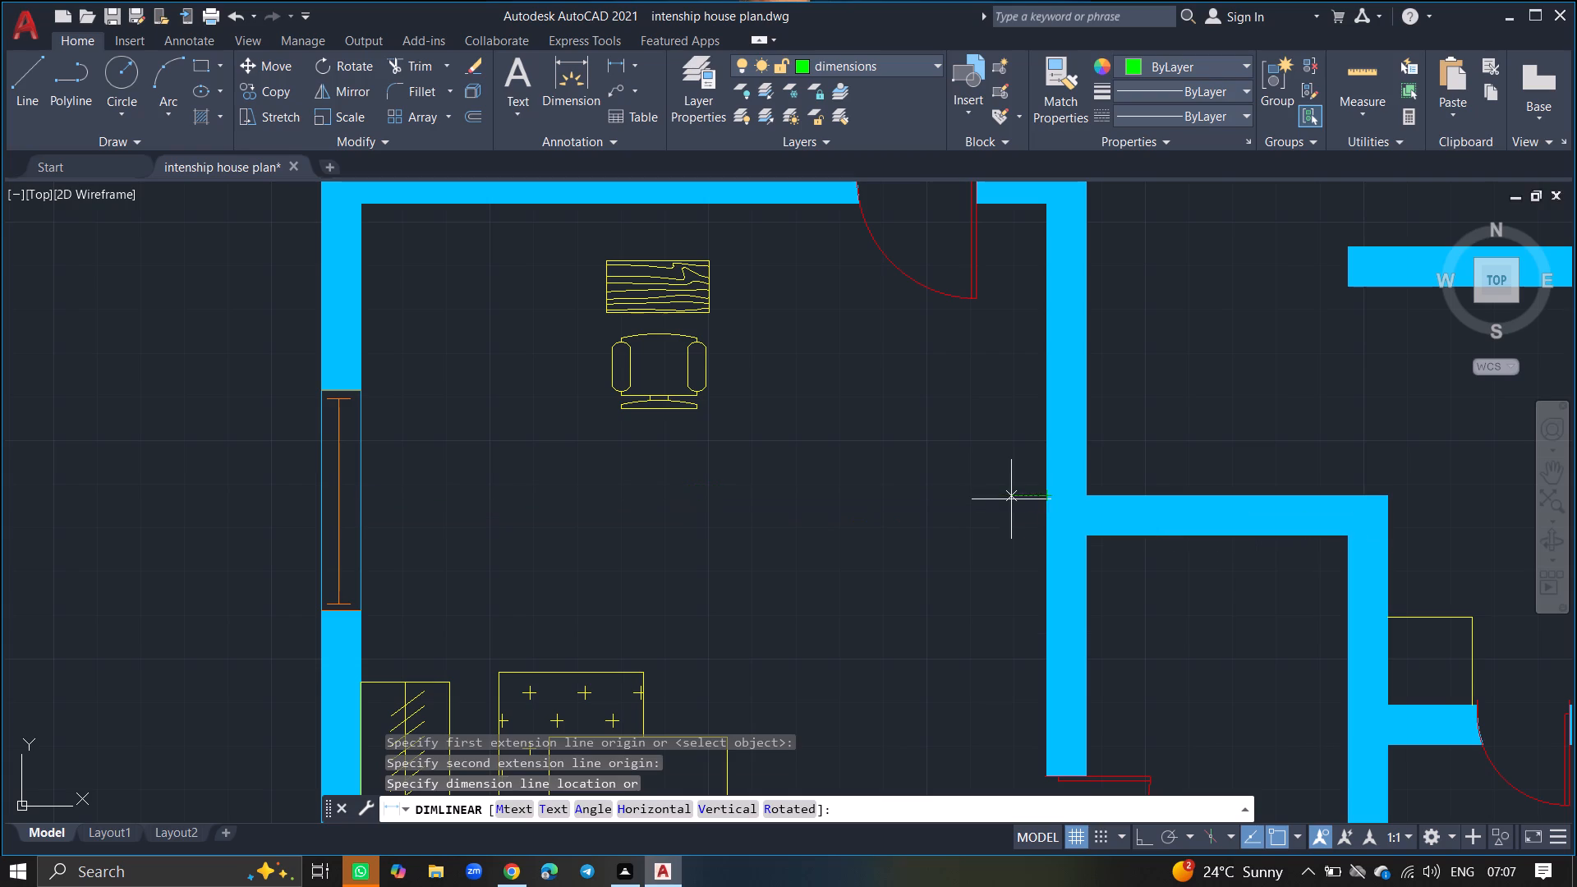
pyautogui.click(937, 500)
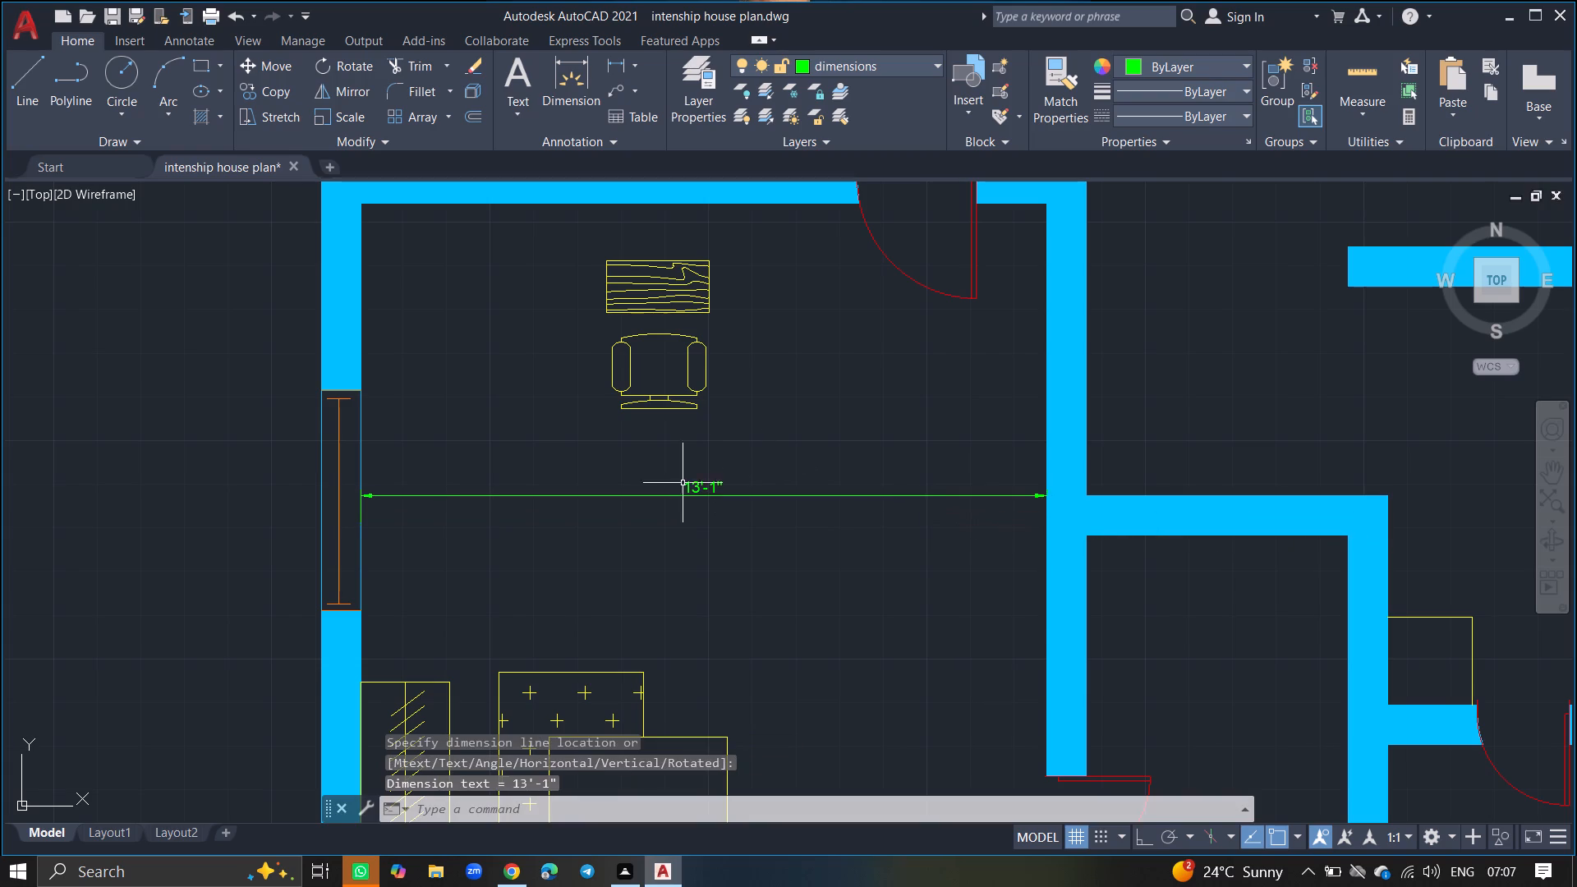
# Add a vertical linear dimension in the large lower bedroom from upper to lower wall, between the wardrobe and the bed.
pyautogui.write('diml')
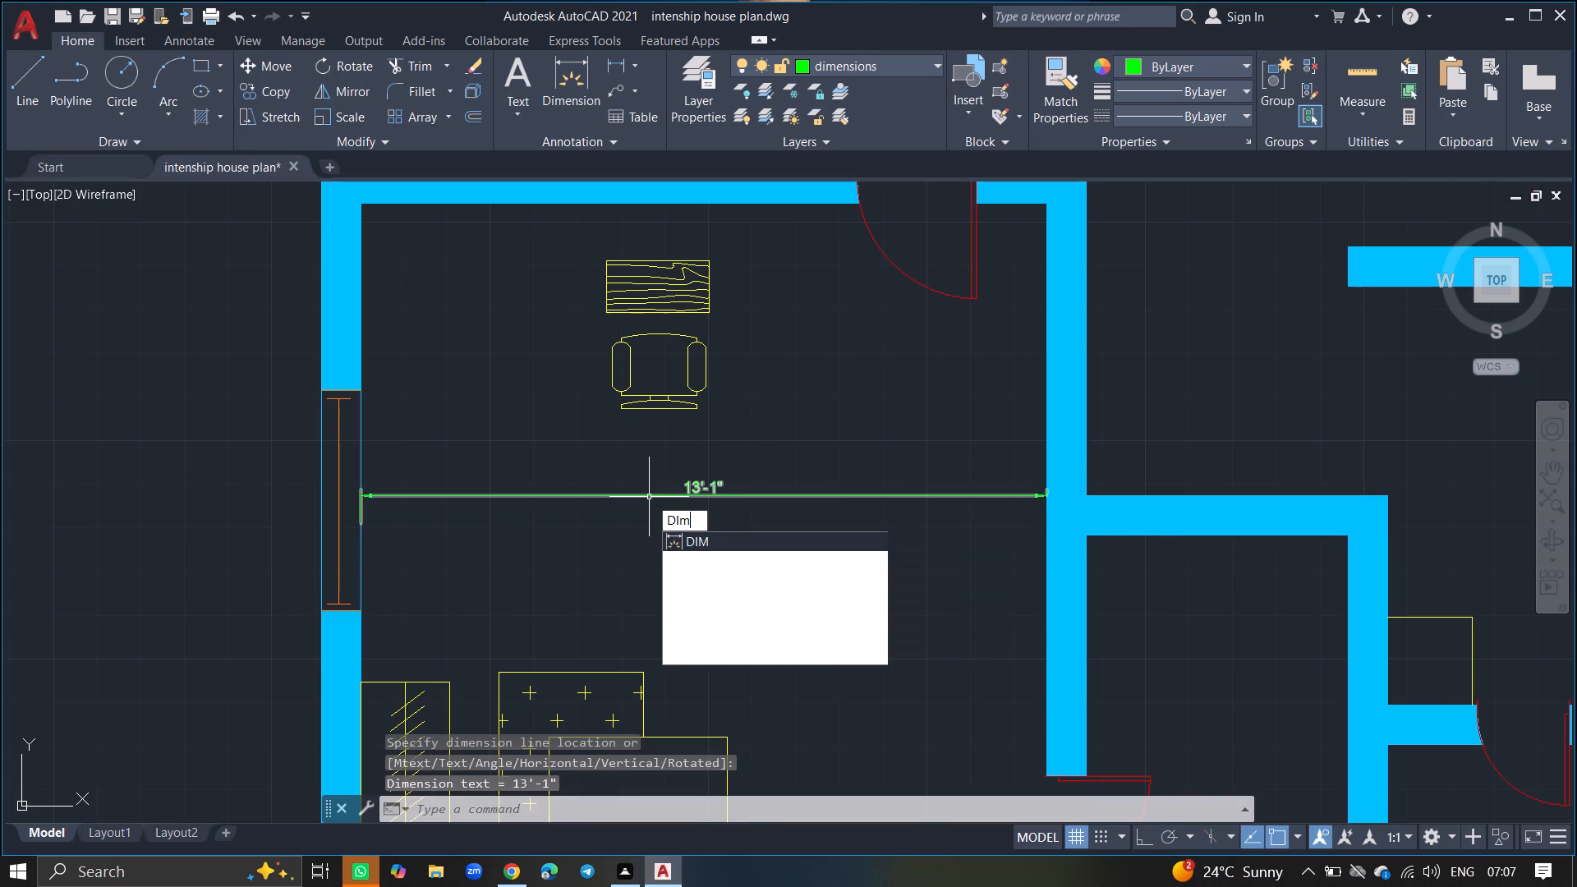
pyautogui.click(697, 540)
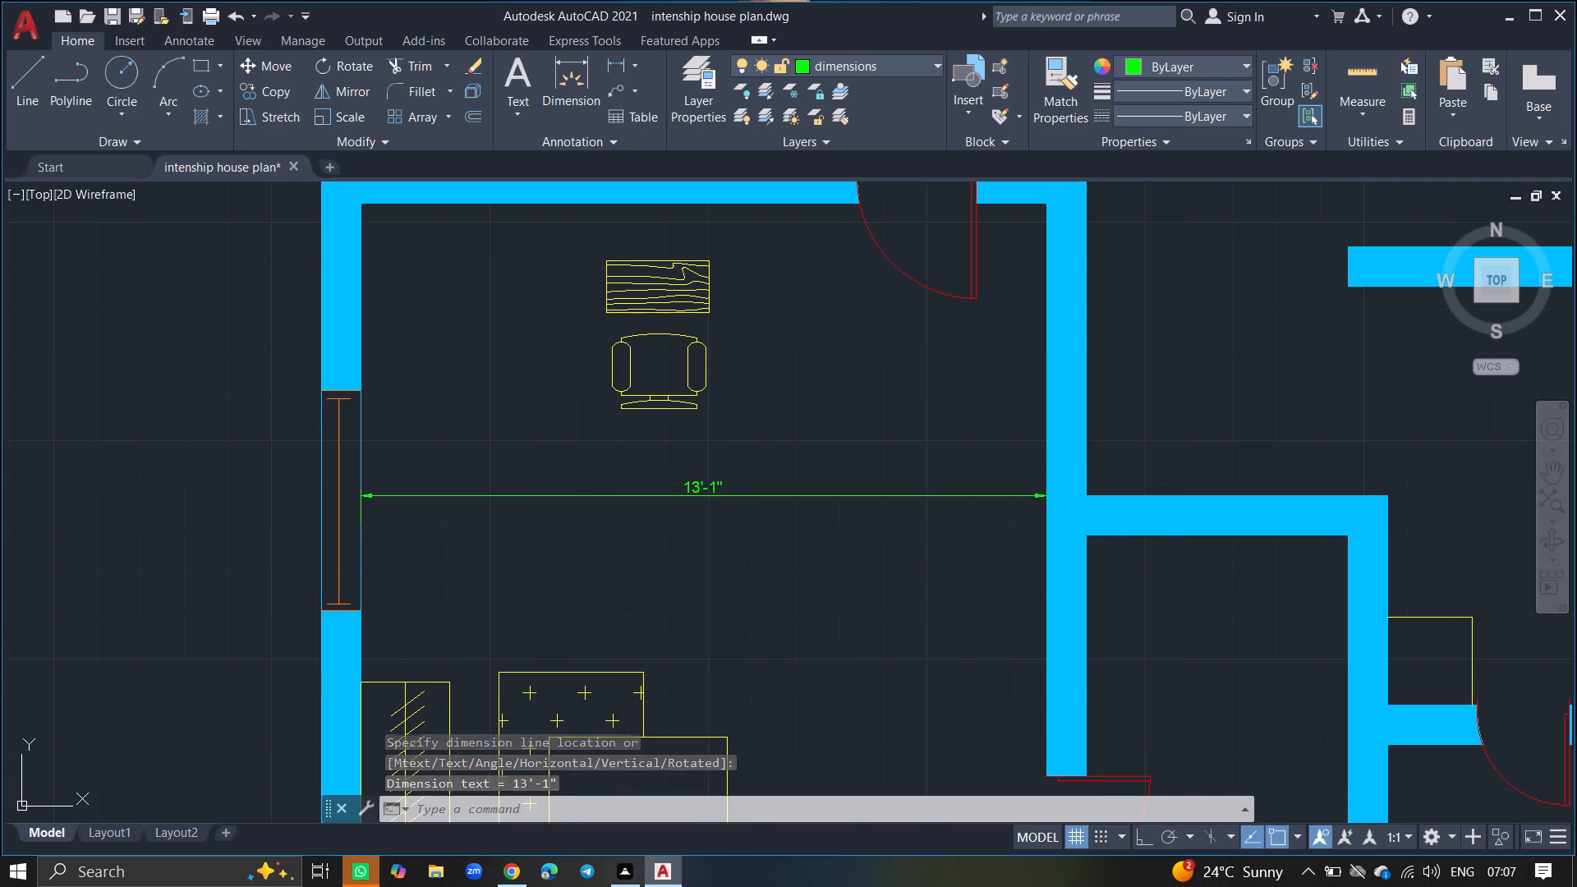
pyautogui.keyDown('ctrl'); pyautogui.scroll(-1, 475, 456); pyautogui.keyUp('ctrl')
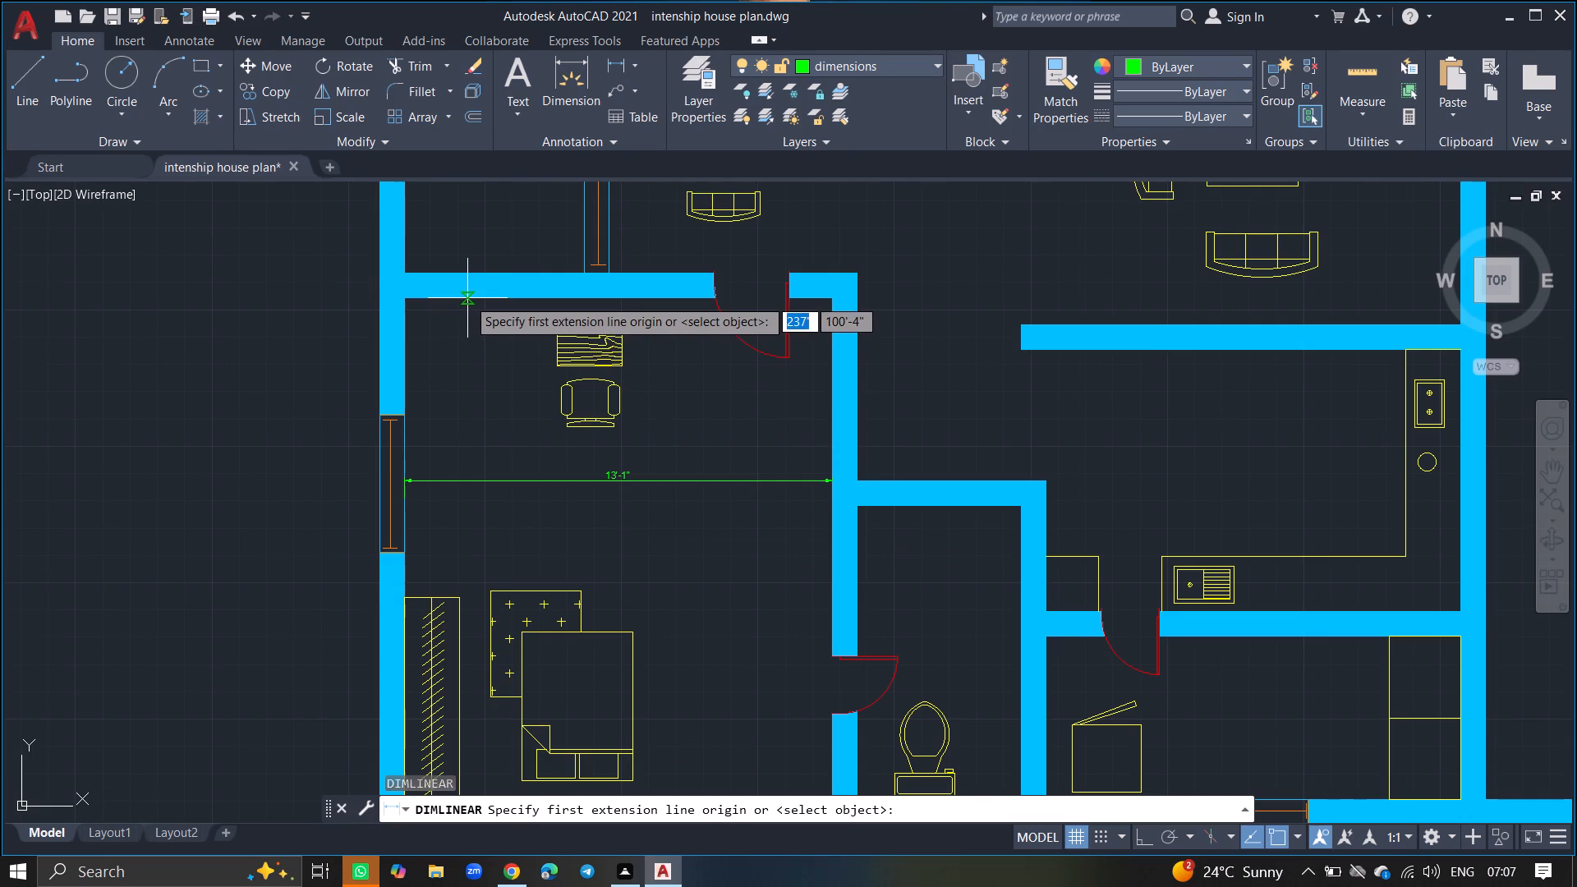
pyautogui.moveTo(467, 298); pyautogui.dragTo(452, 448)
pyautogui.keyDown('ctrl'); pyautogui.scroll(-3, 452, 448); pyautogui.keyUp('ctrl')
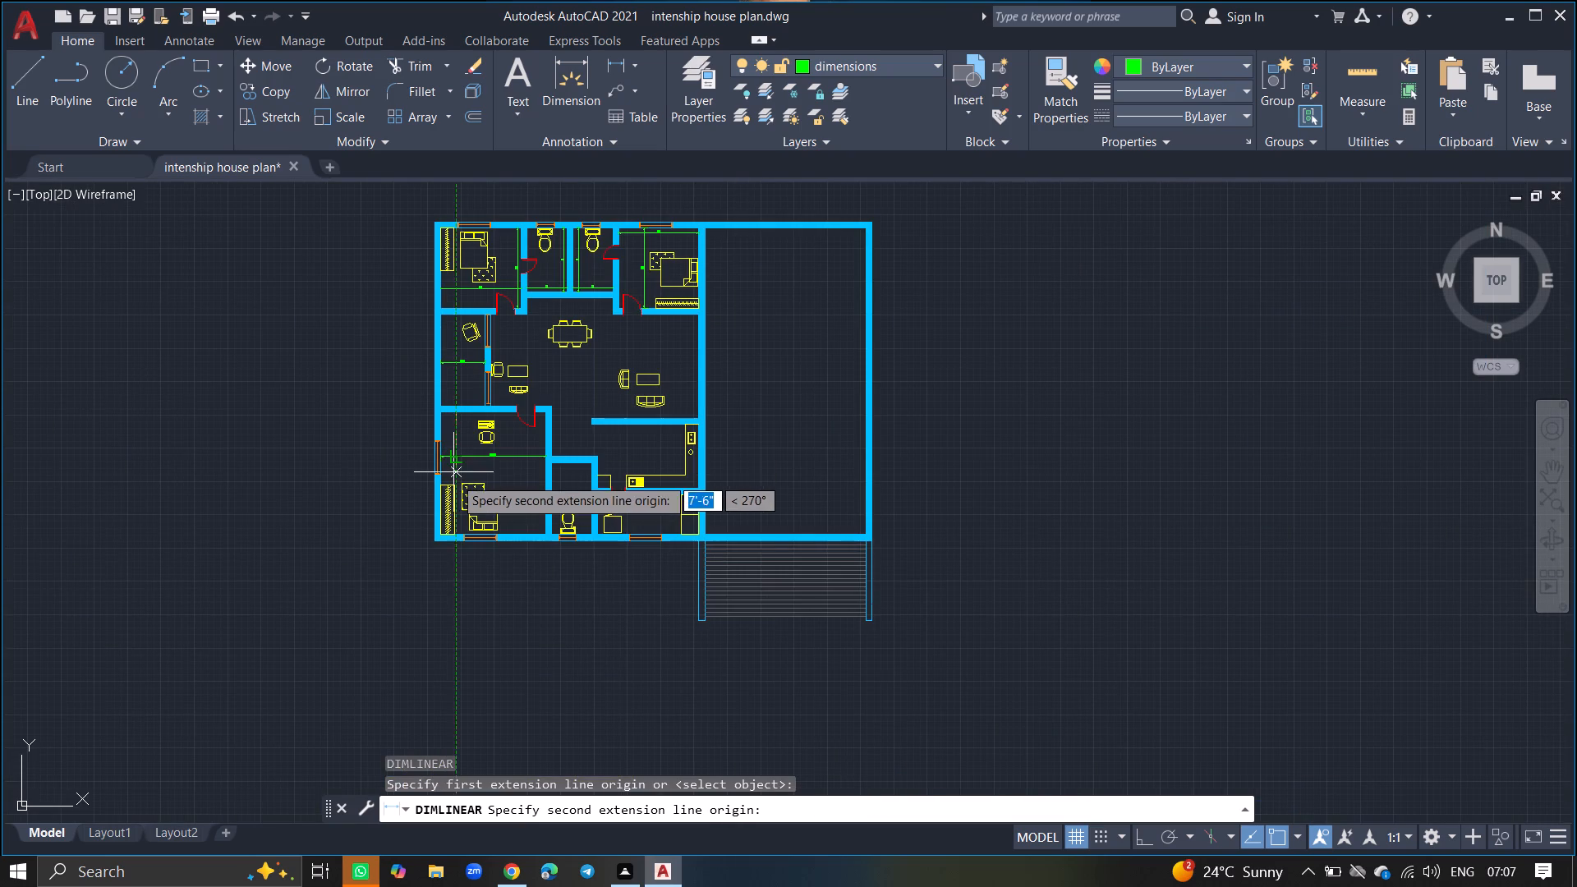
pyautogui.keyDown('ctrl'); pyautogui.scroll(7, 453, 529); pyautogui.keyUp('ctrl')
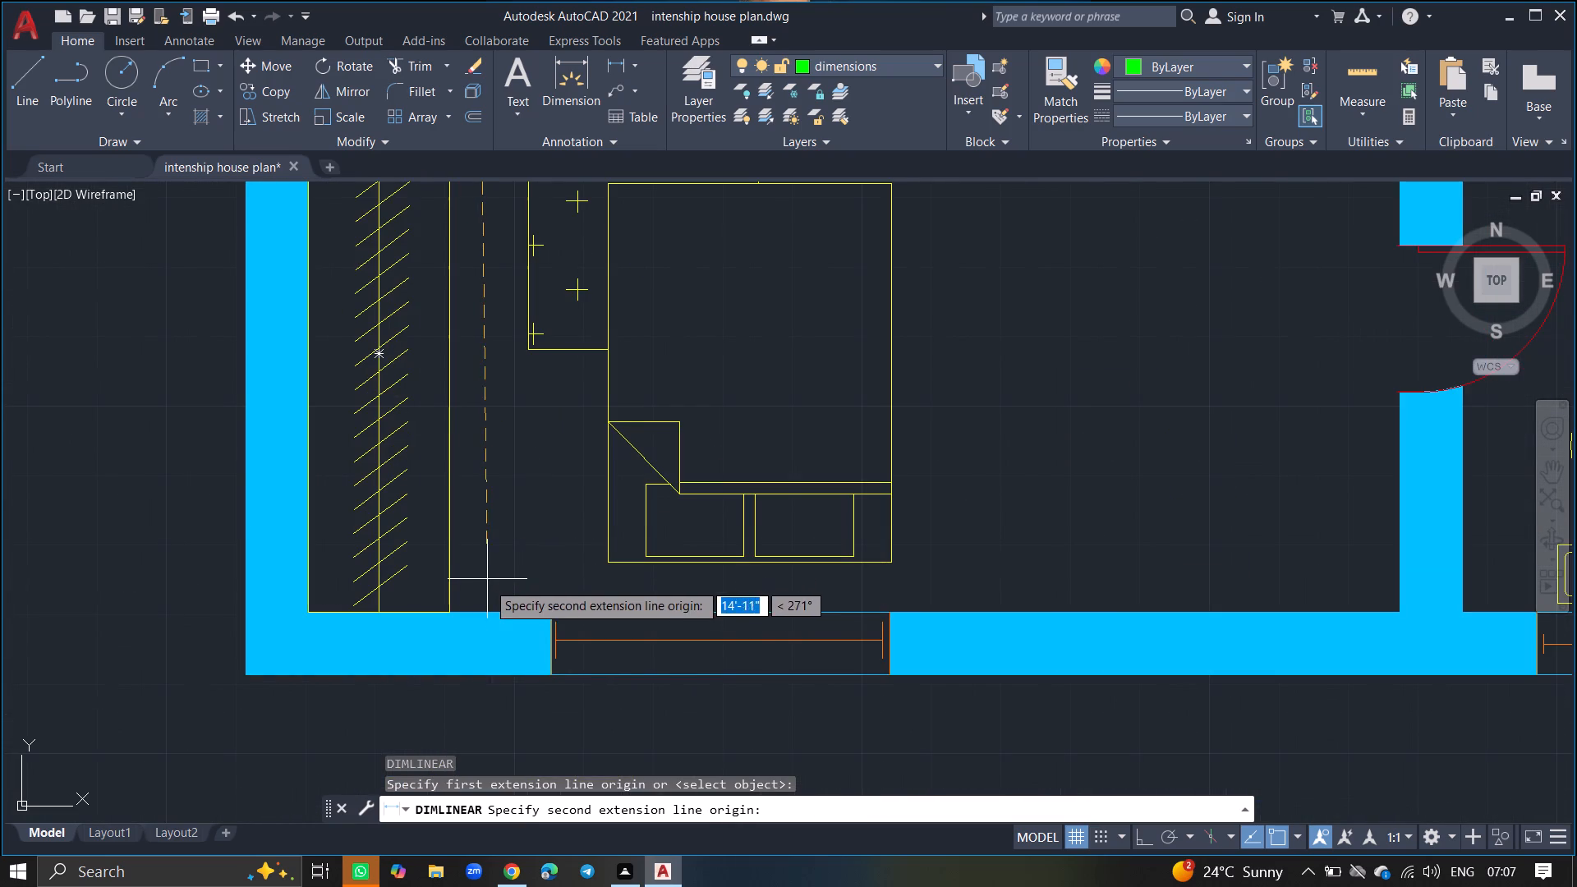
pyautogui.click(491, 613)
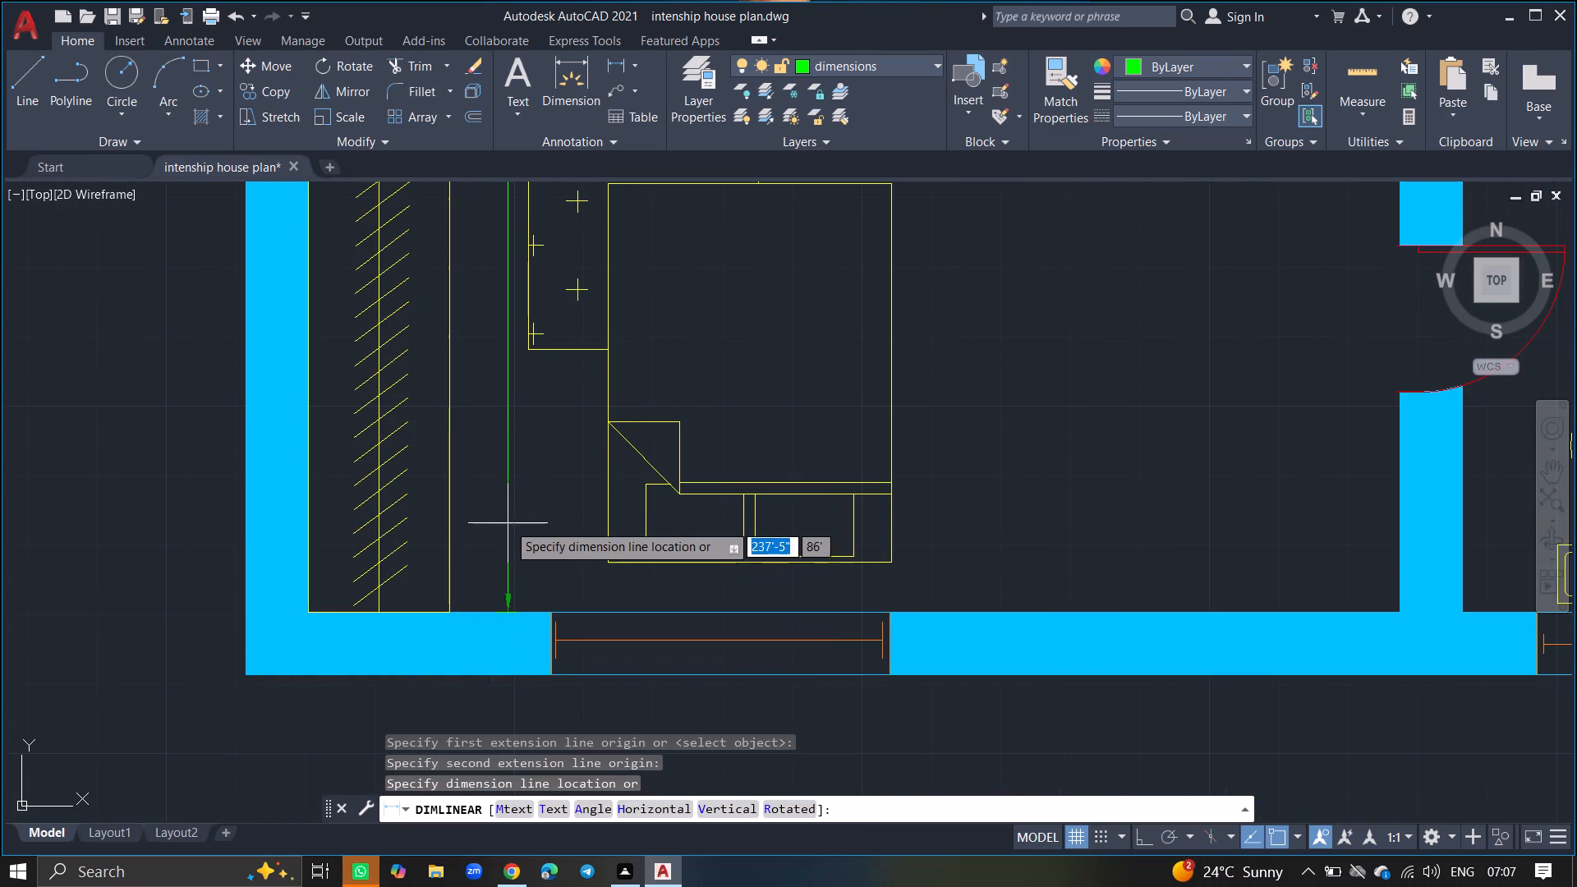
pyautogui.click(498, 425)
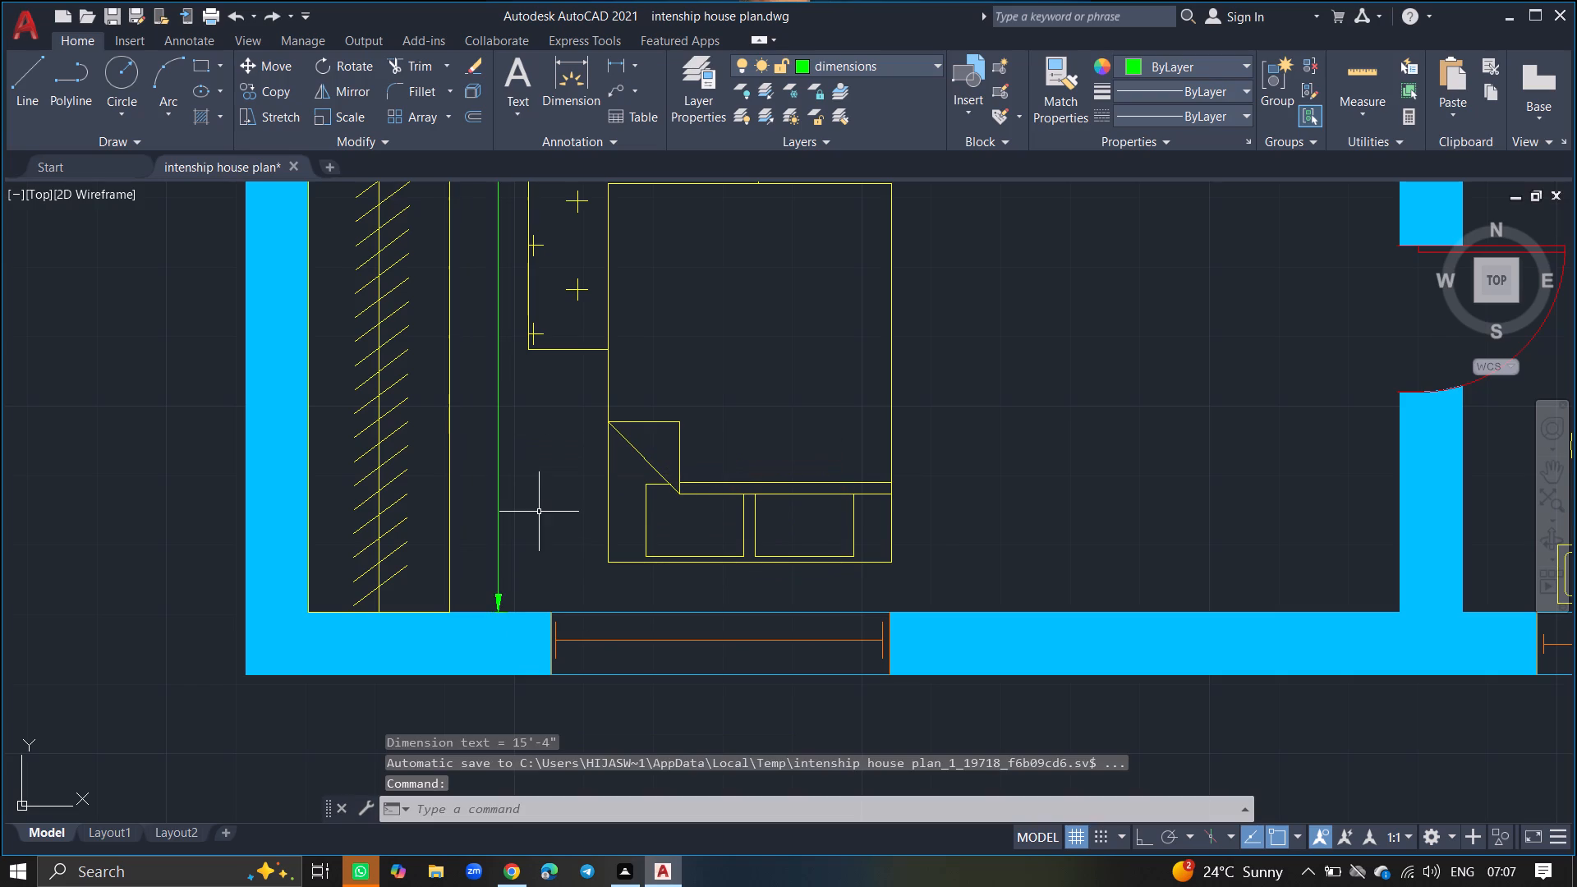
# Add a vertical linear dimension inside the lower bathroom from upper to lower wall, close to the wall opposite its door.
pyautogui.keyDown('ctrl'); pyautogui.scroll(-2, 539, 512); pyautogui.keyUp('ctrl')
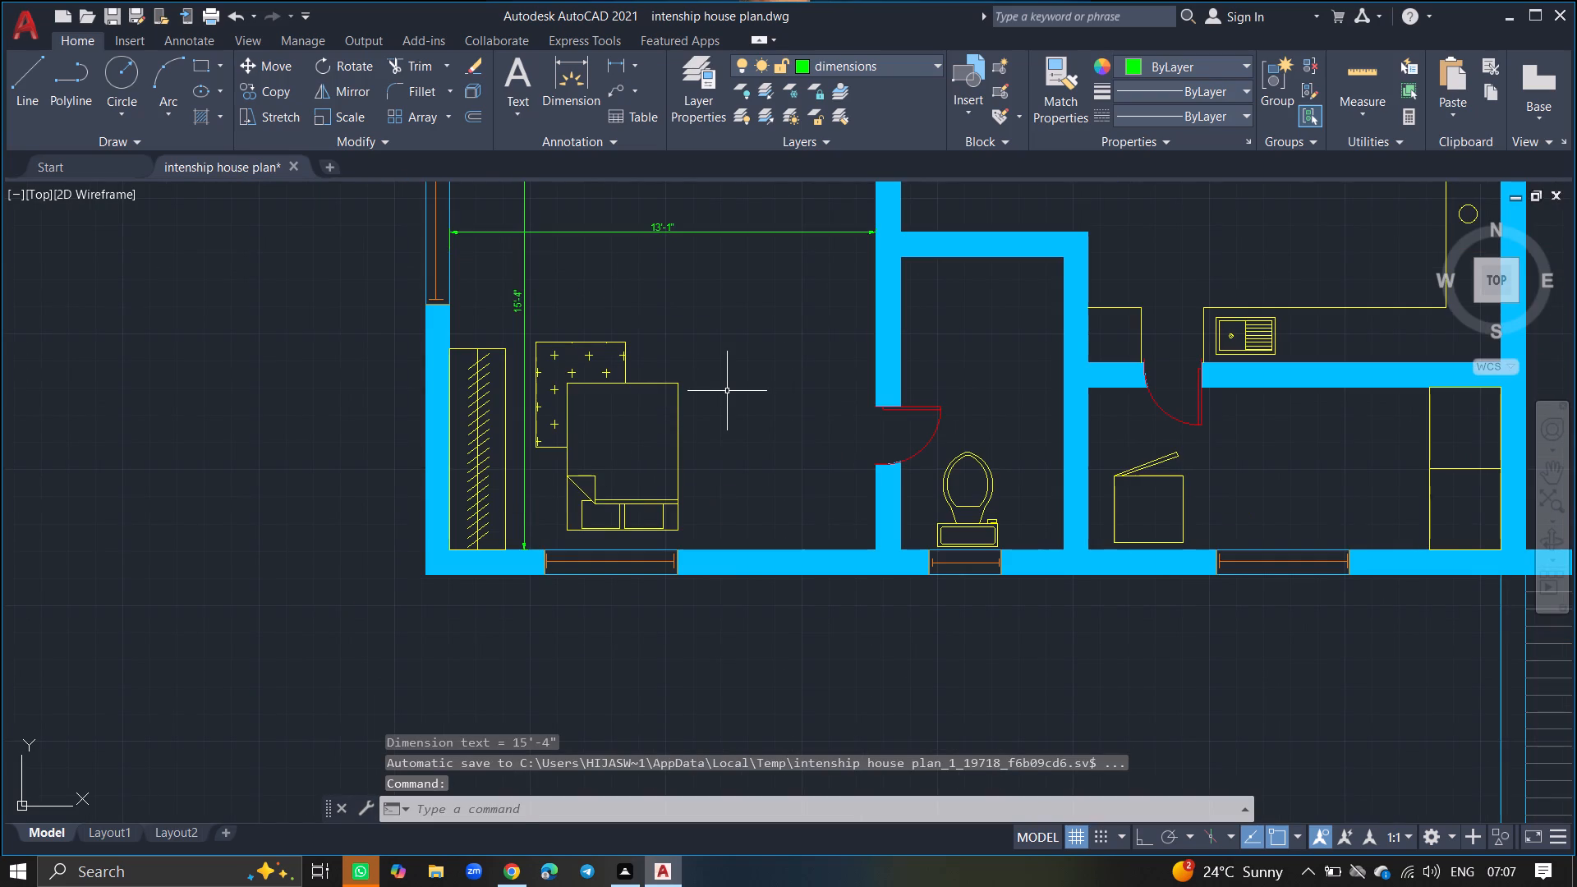
pyautogui.write('dimli')
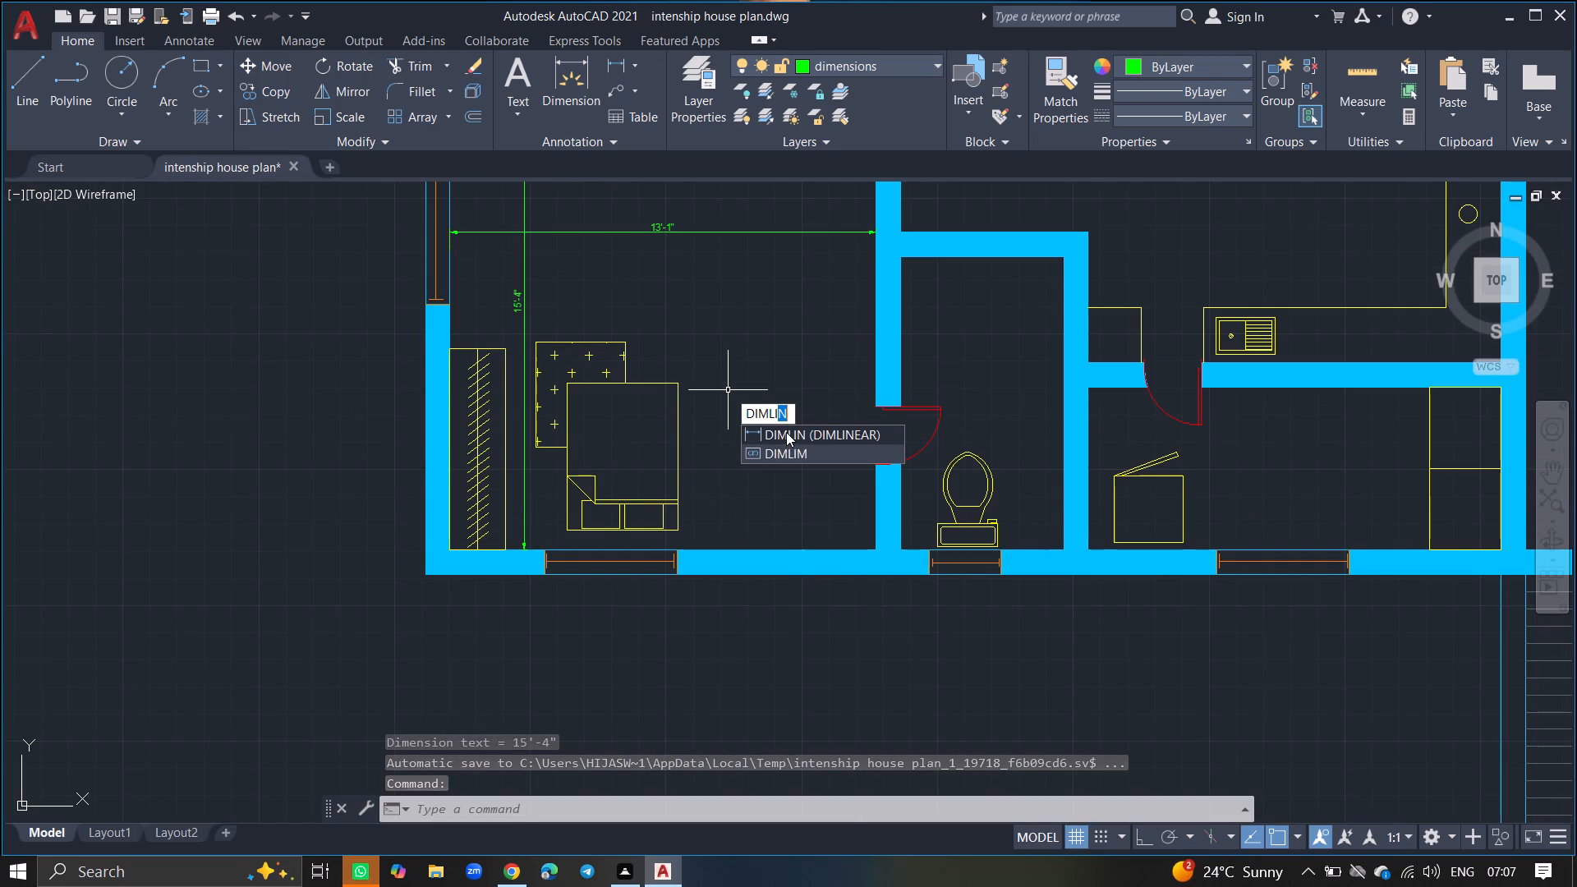
pyautogui.click(786, 432)
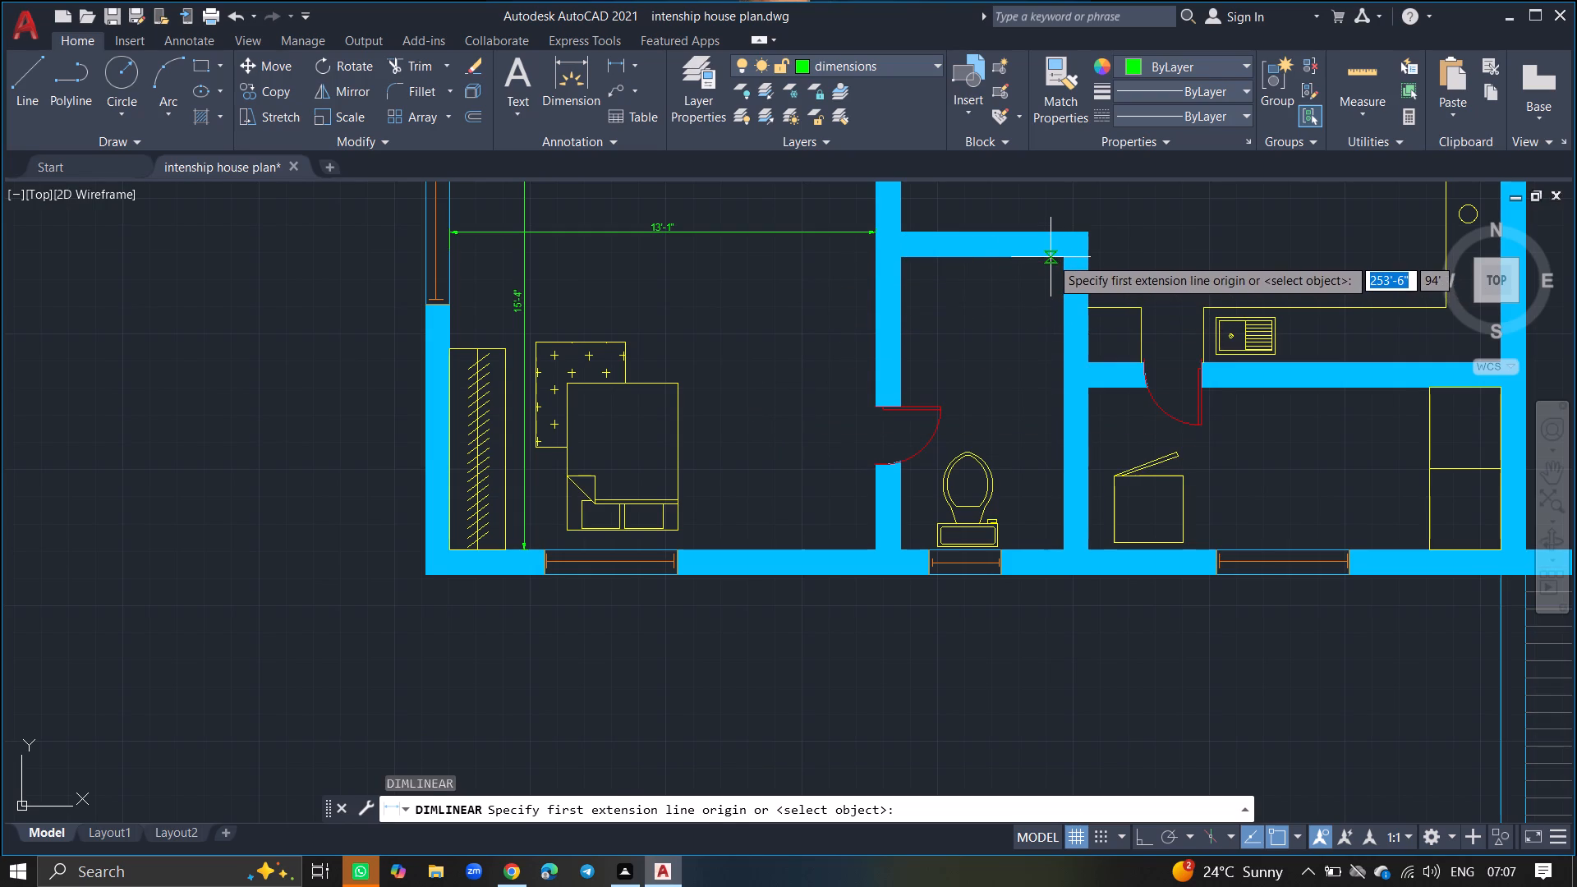
pyautogui.click(1051, 257)
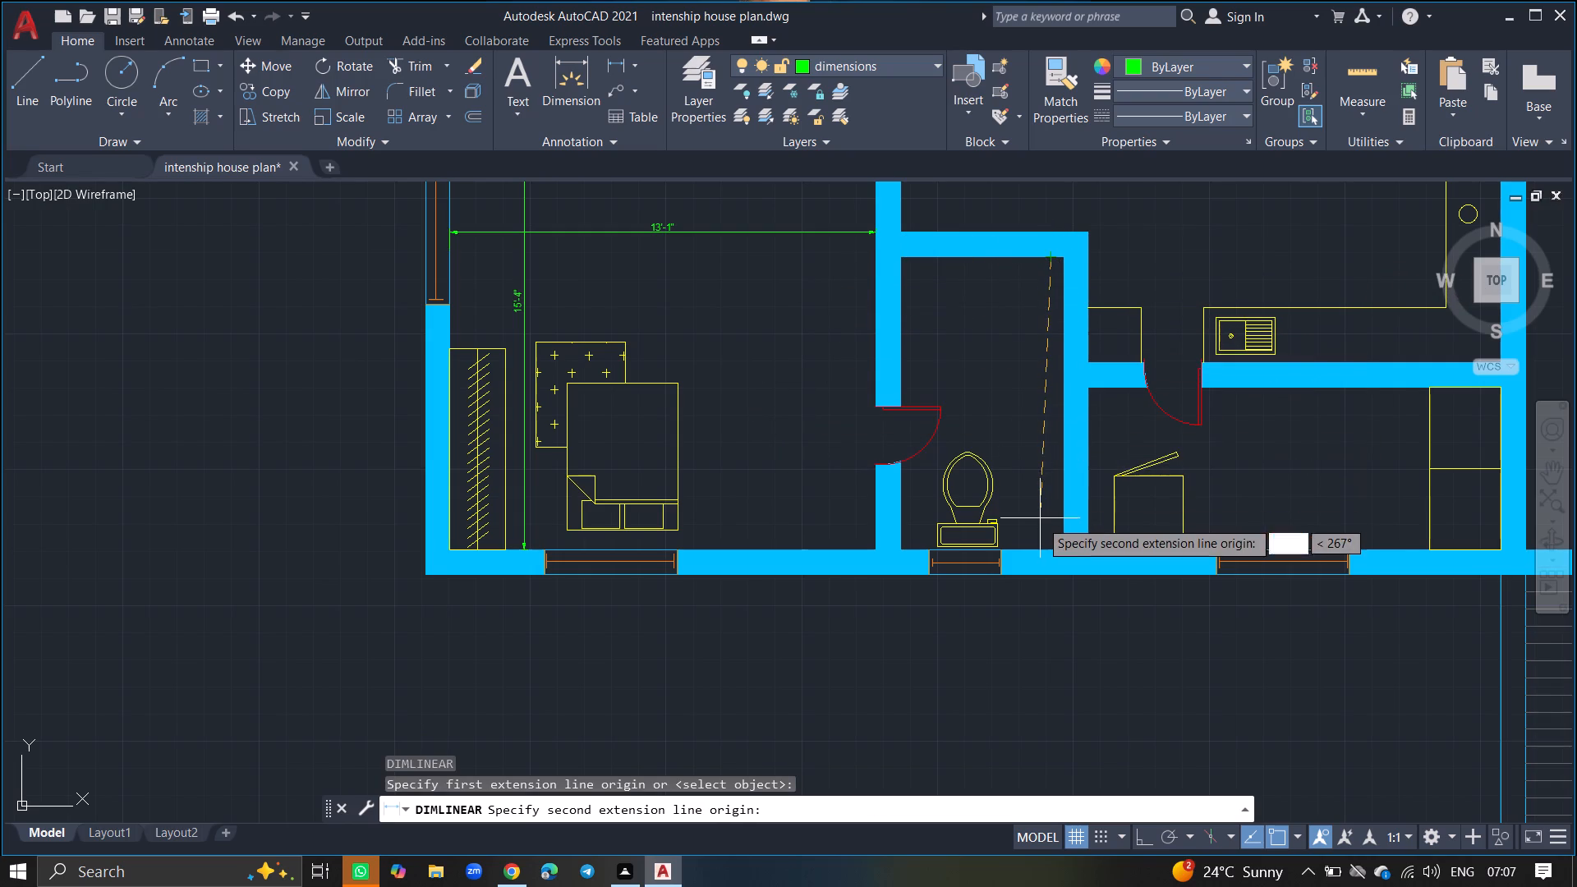
pyautogui.click(1050, 551)
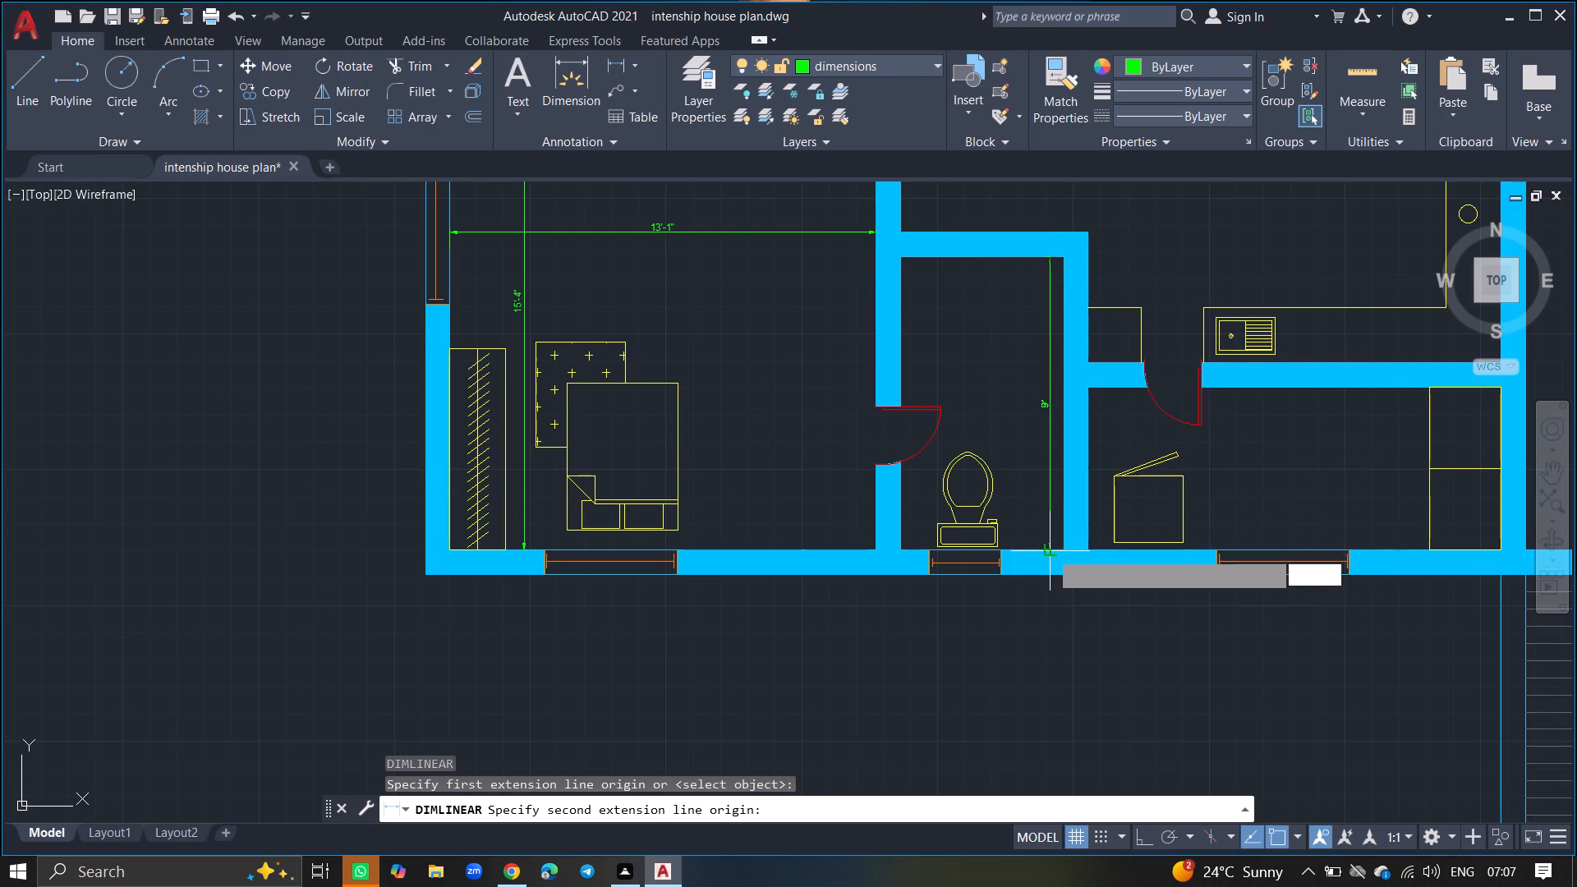
pyautogui.click(1037, 507)
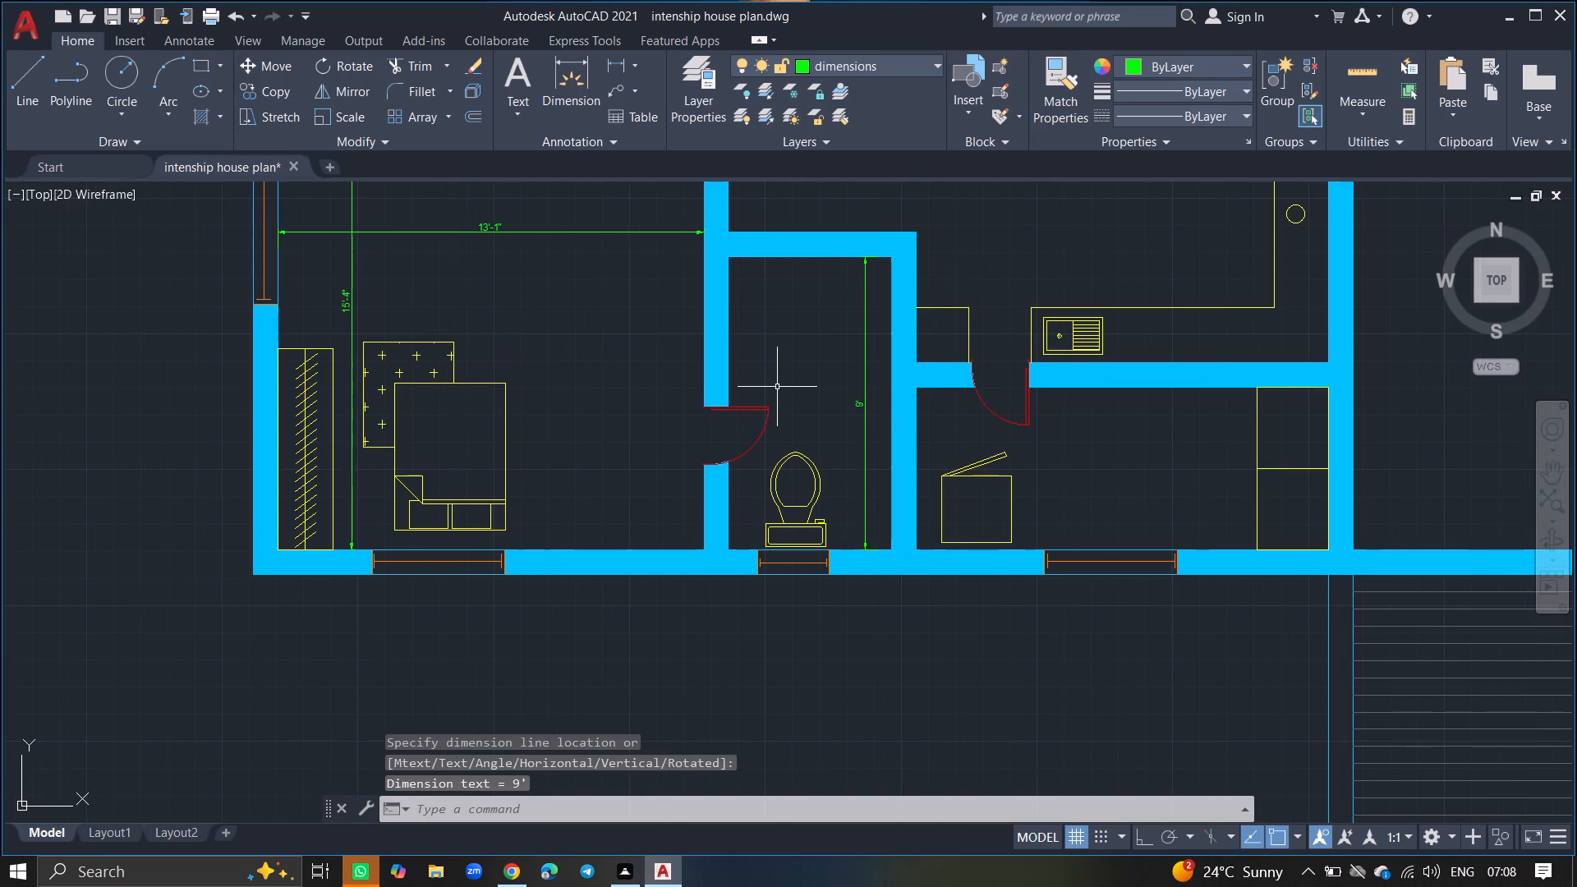
# Add a horizontal linear dimension across the lower bathroom between its side walls, just below the upper wall.
pyautogui.write('diml')
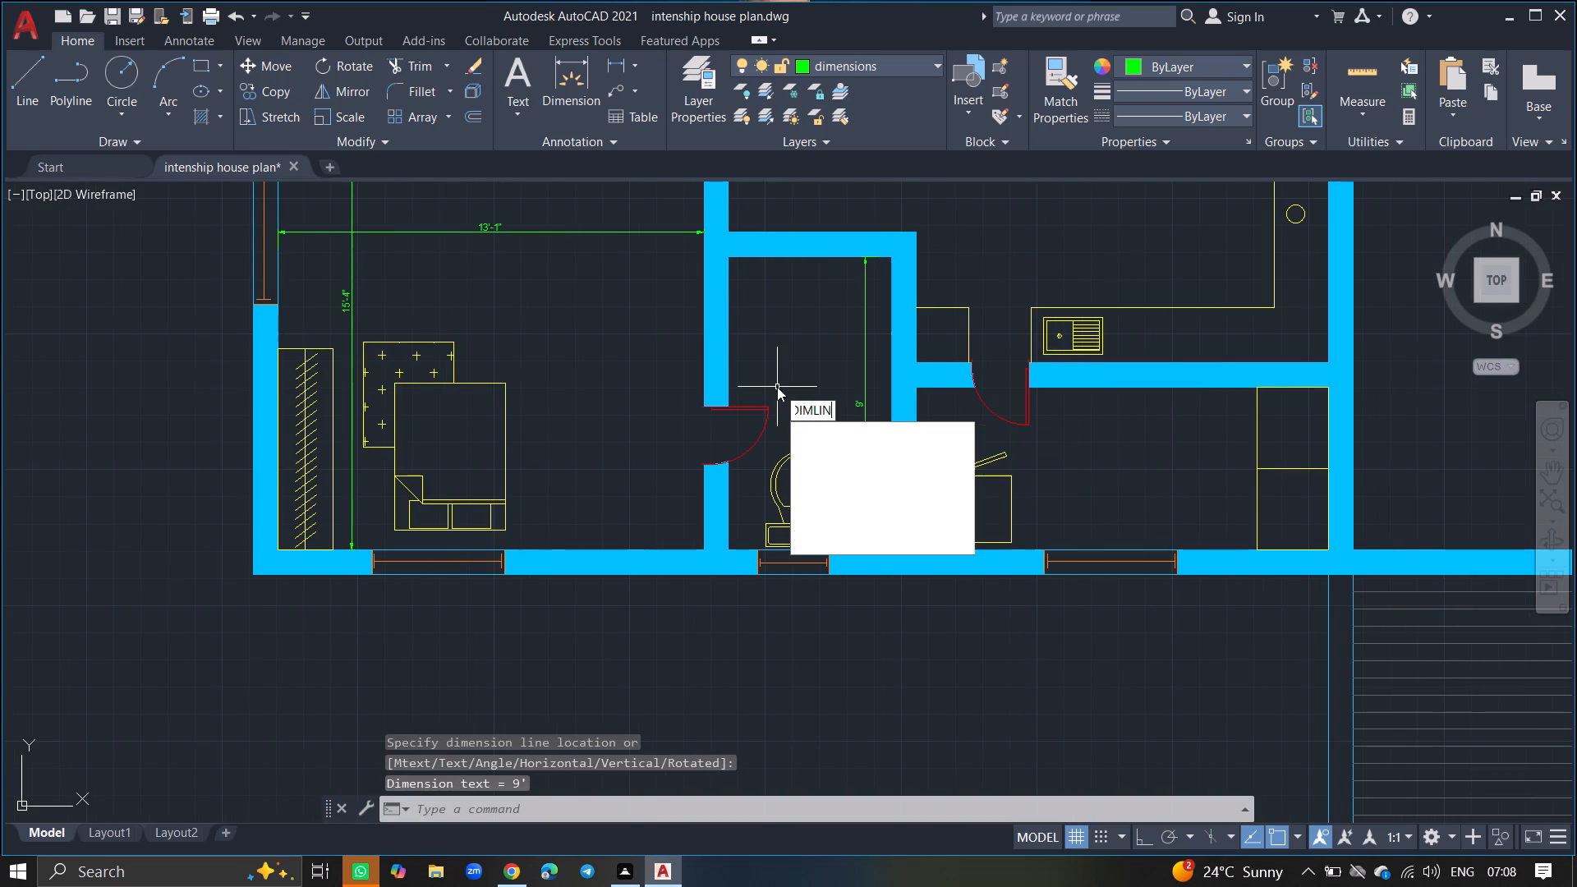
pyautogui.click(811, 424)
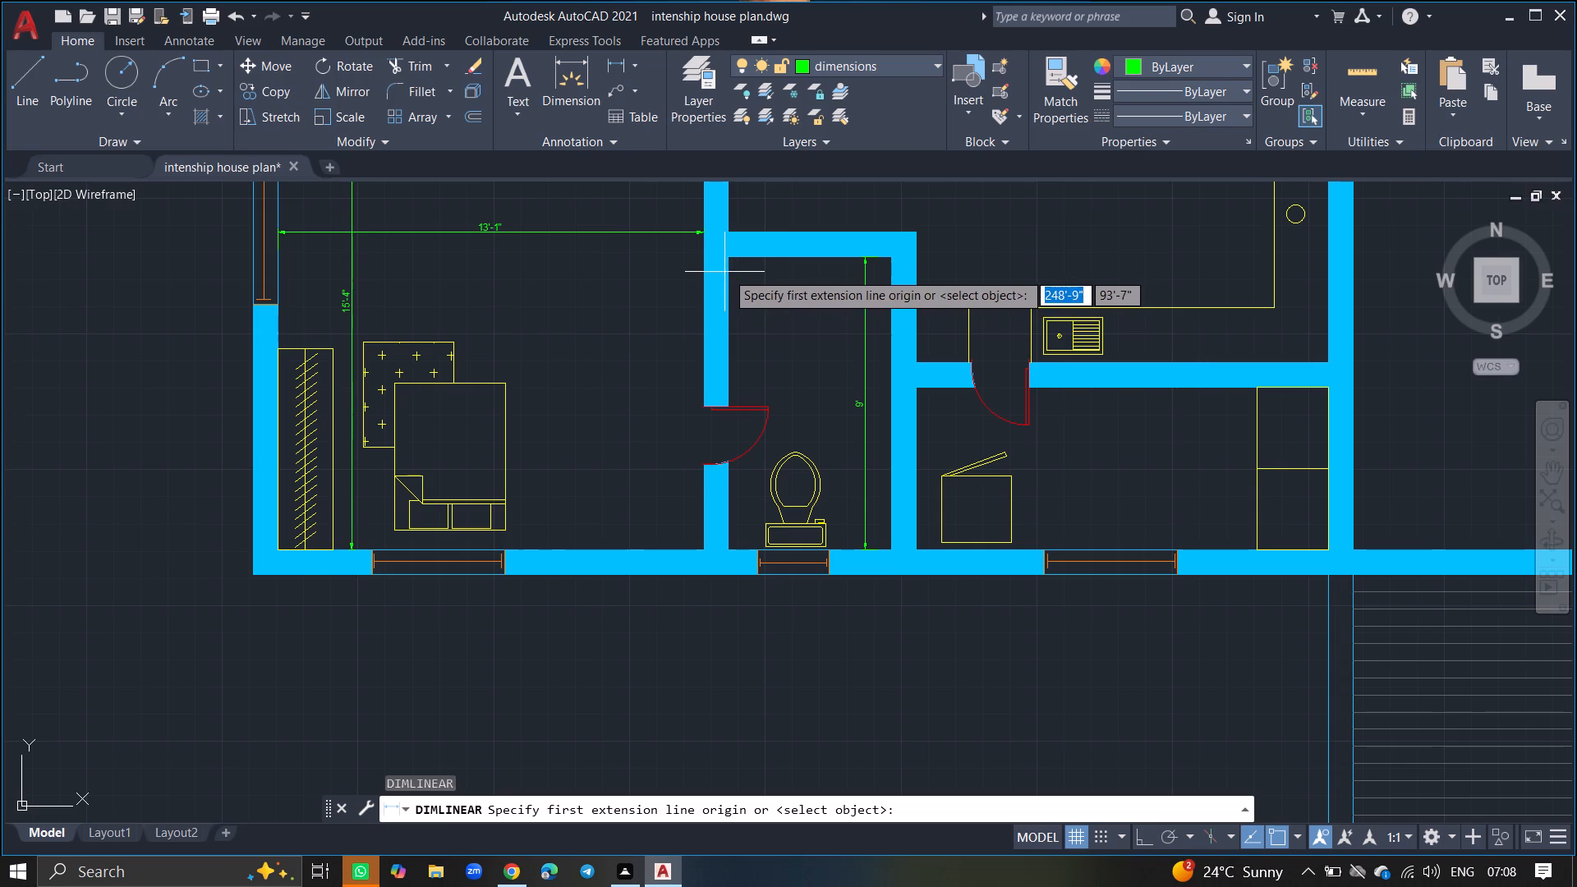
pyautogui.moveTo(728, 273); pyautogui.dragTo(894, 283)
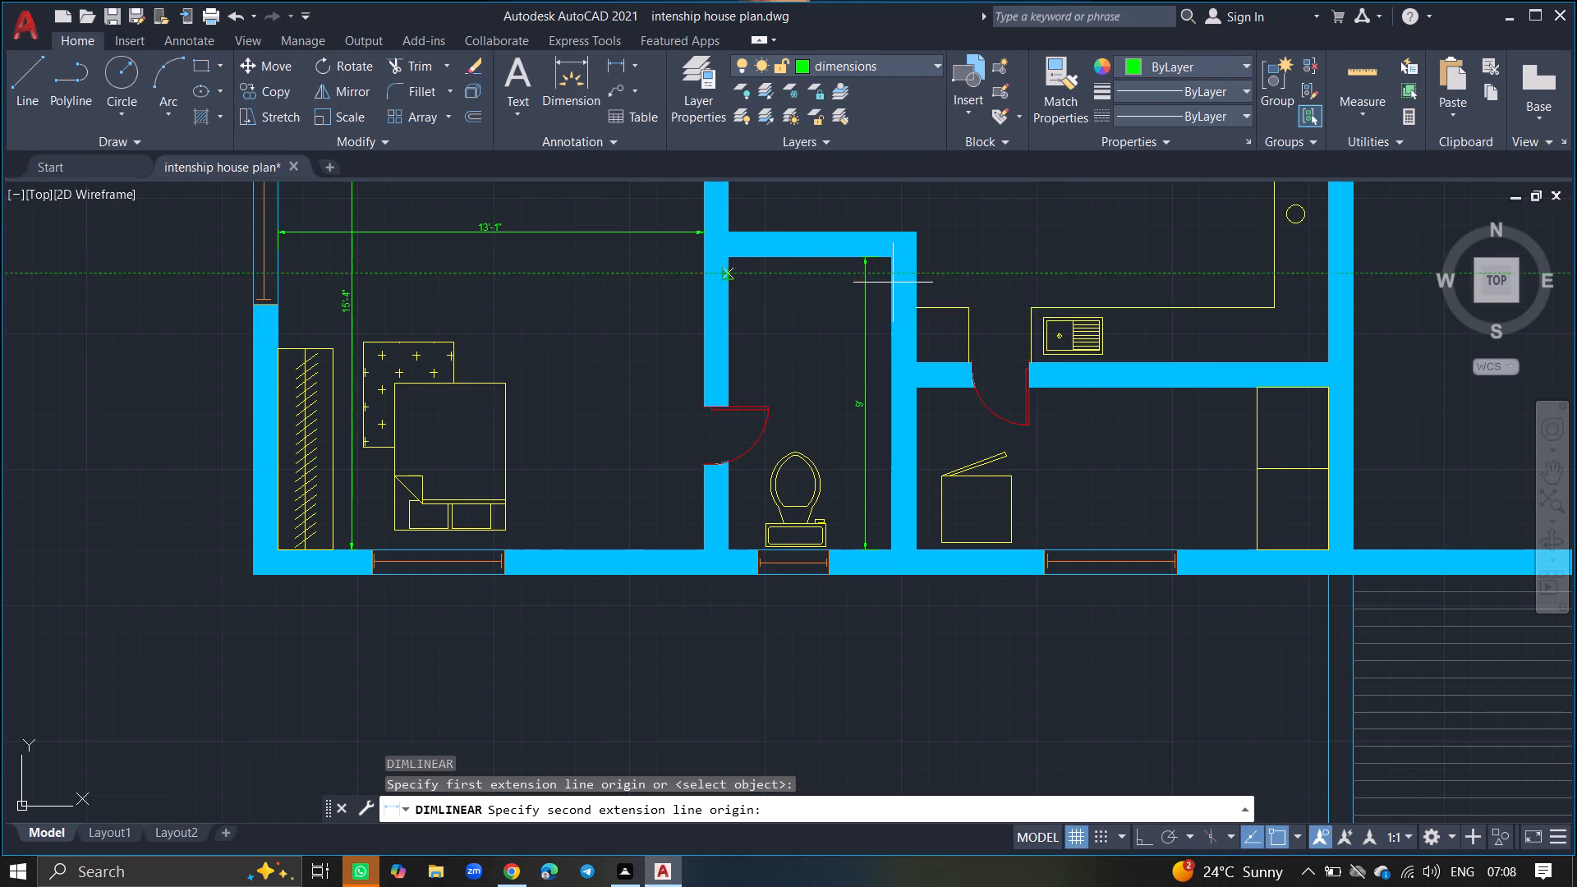
pyautogui.moveTo(894, 283); pyautogui.dragTo(892, 276)
pyautogui.click(892, 276)
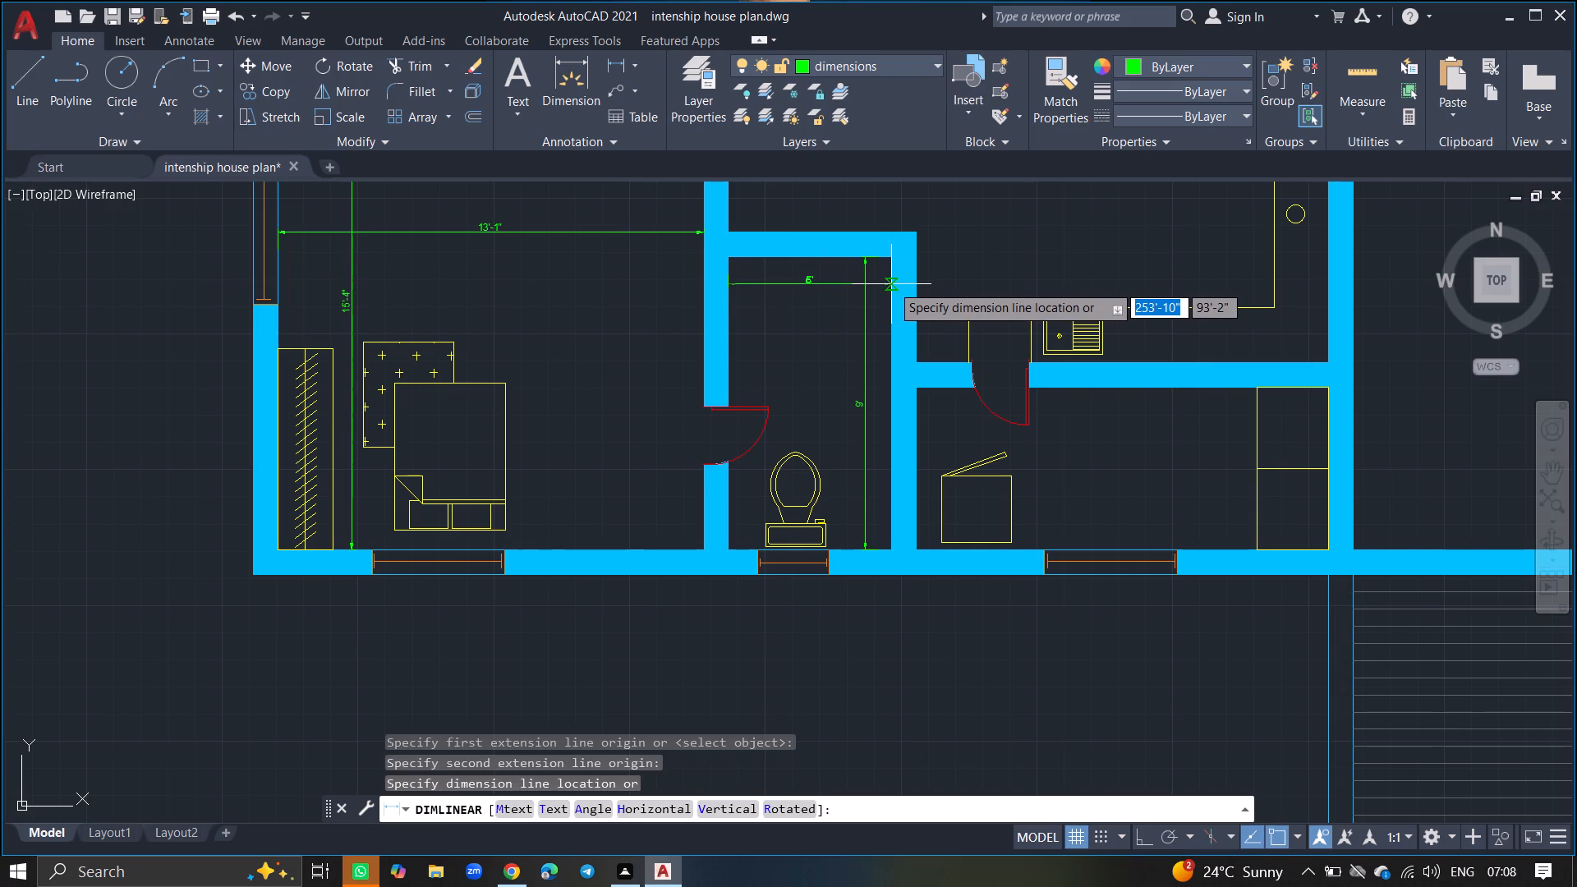
pyautogui.click(891, 284)
# Add a vertical linear dimension in the small room below the kitchen, from upper to lower wall, between the window and the cabinets.
pyautogui.write('diml')
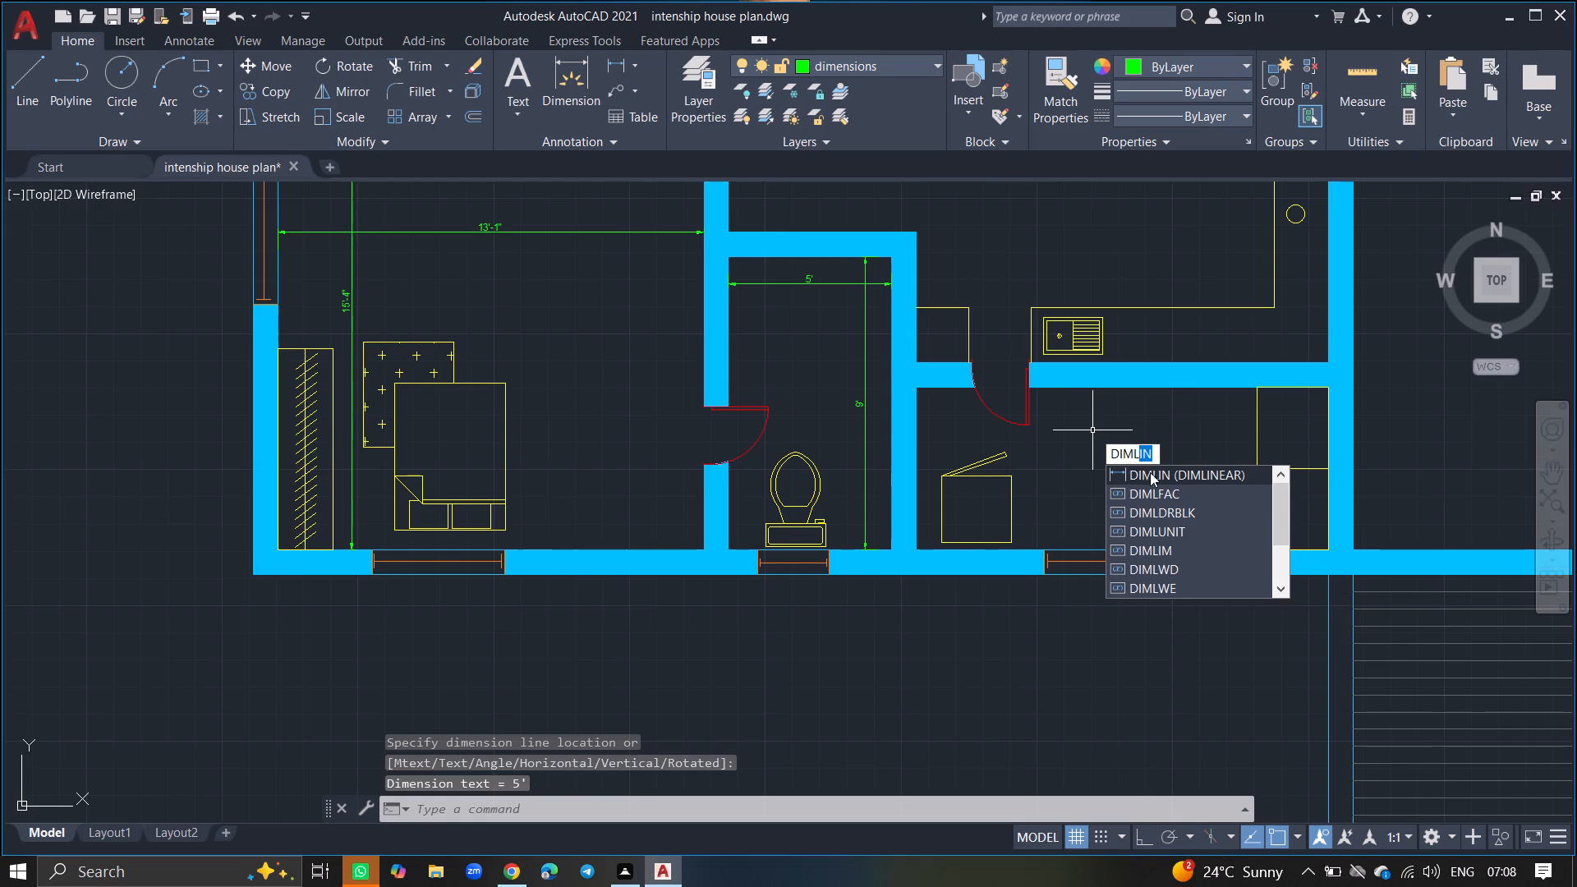
pyautogui.click(1156, 473)
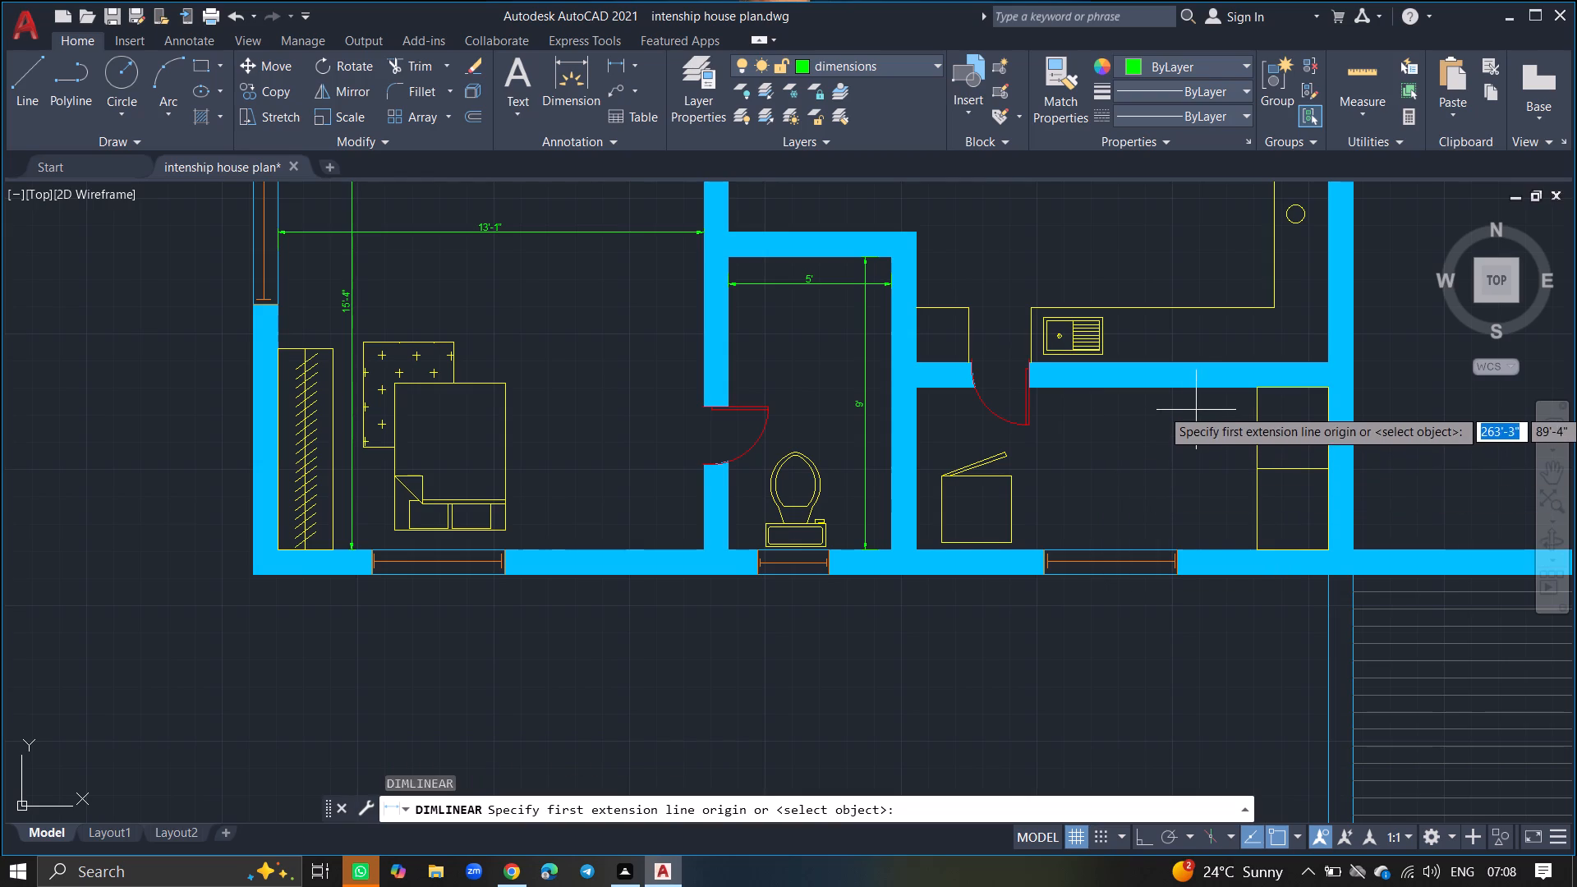
pyautogui.click(1208, 394)
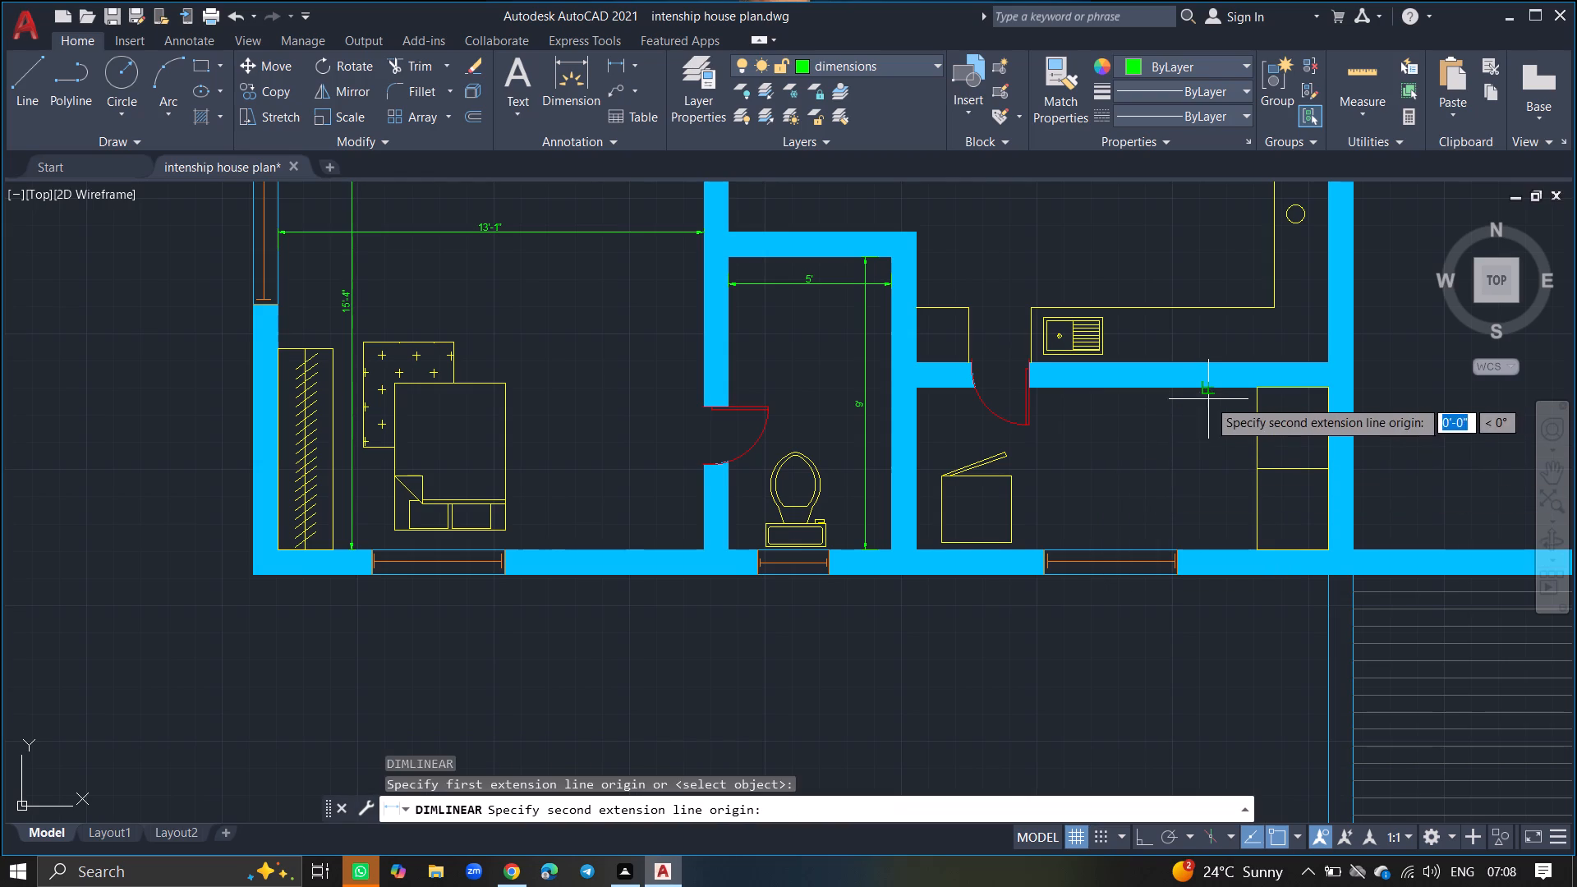
pyautogui.click(1206, 550)
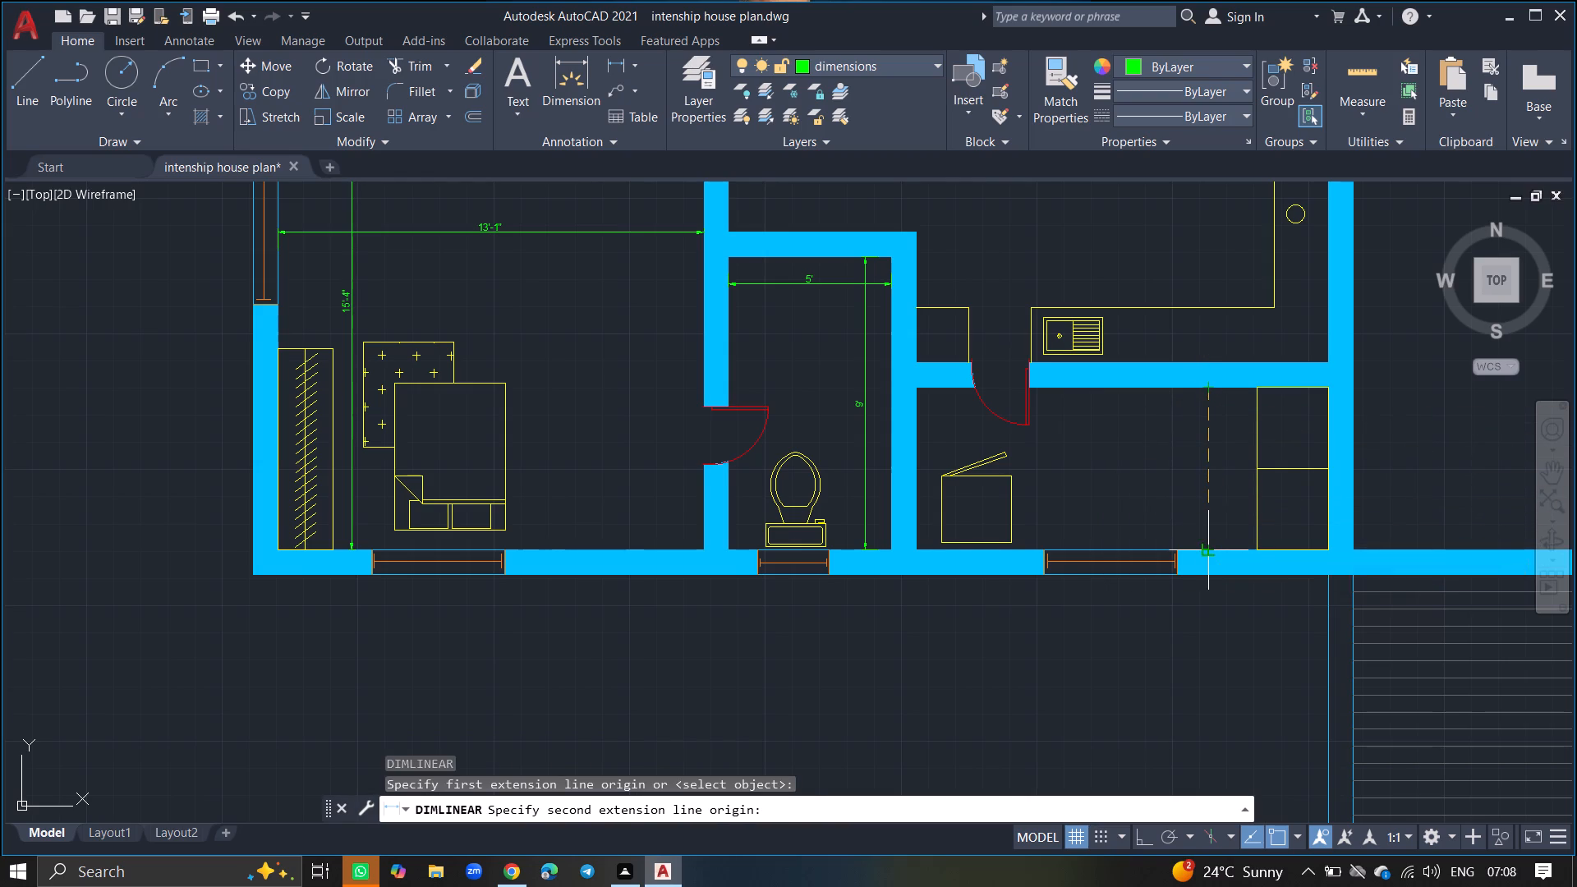
pyautogui.click(1211, 518)
# Add a vertical linear dimension in the kitchen from upper to lower wall, beside the counter with the stove.
pyautogui.keyDown('ctrl'); pyautogui.scroll(-1, 1253, 489); pyautogui.keyUp('ctrl')
pyautogui.write('diml')
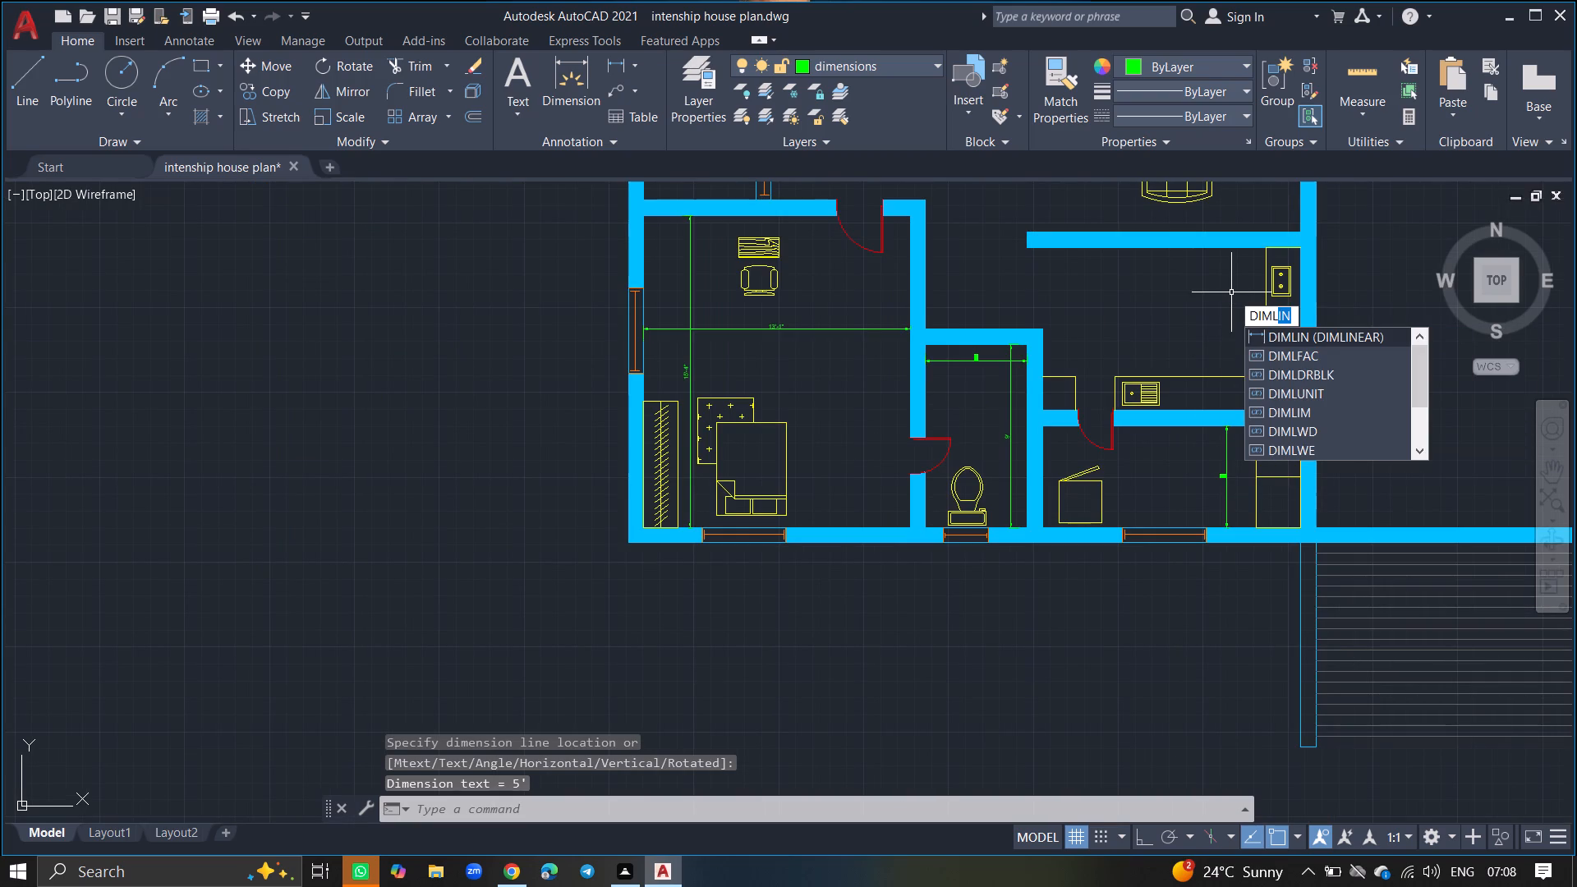
pyautogui.click(1280, 333)
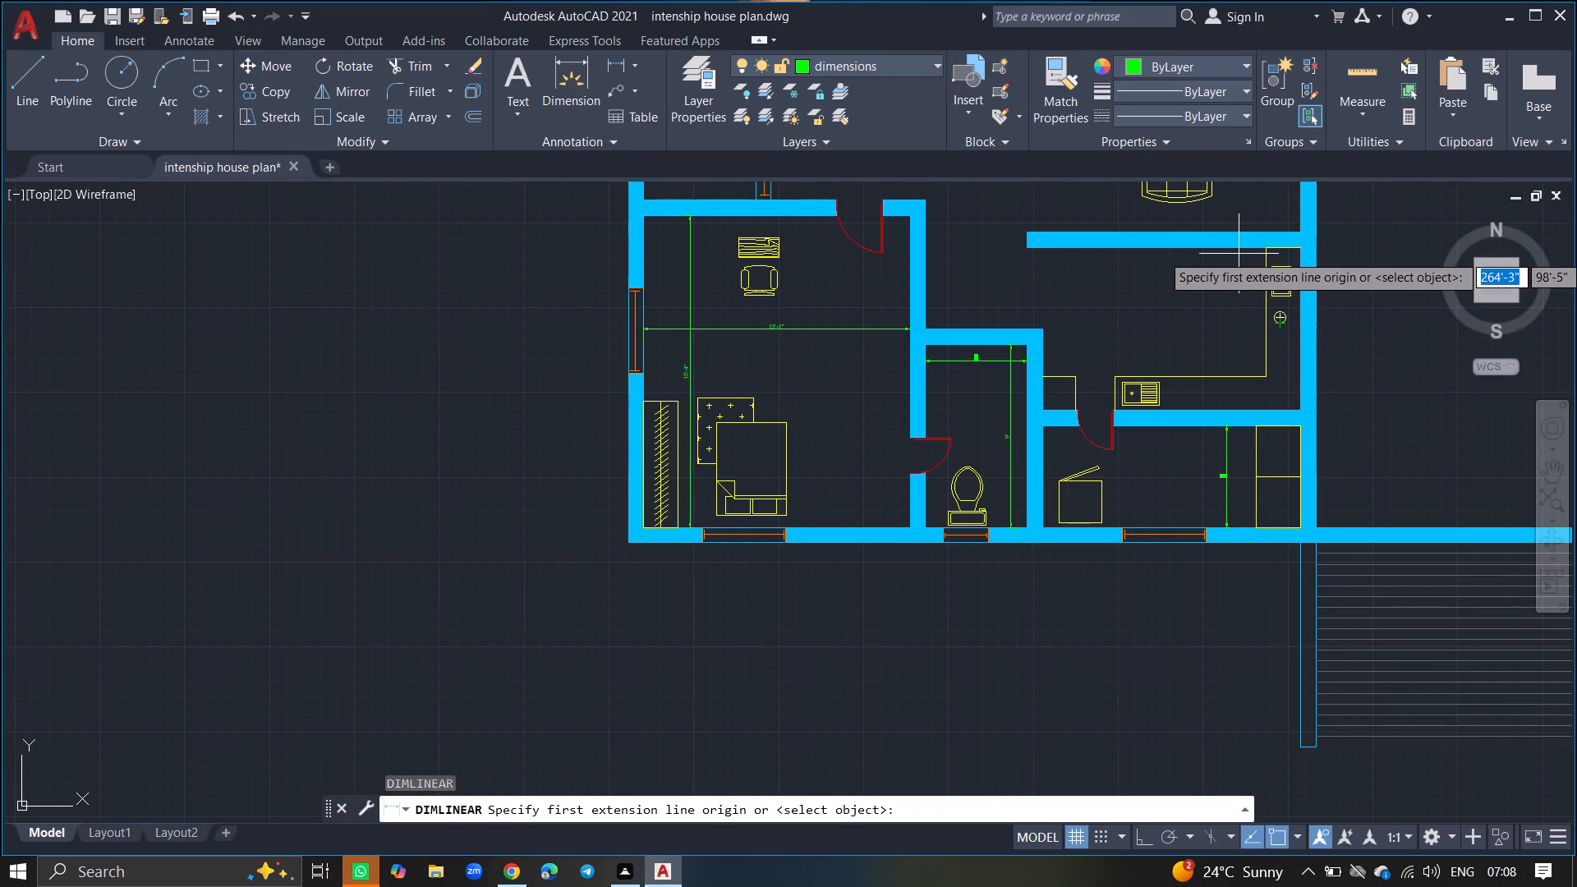
pyautogui.click(1238, 252)
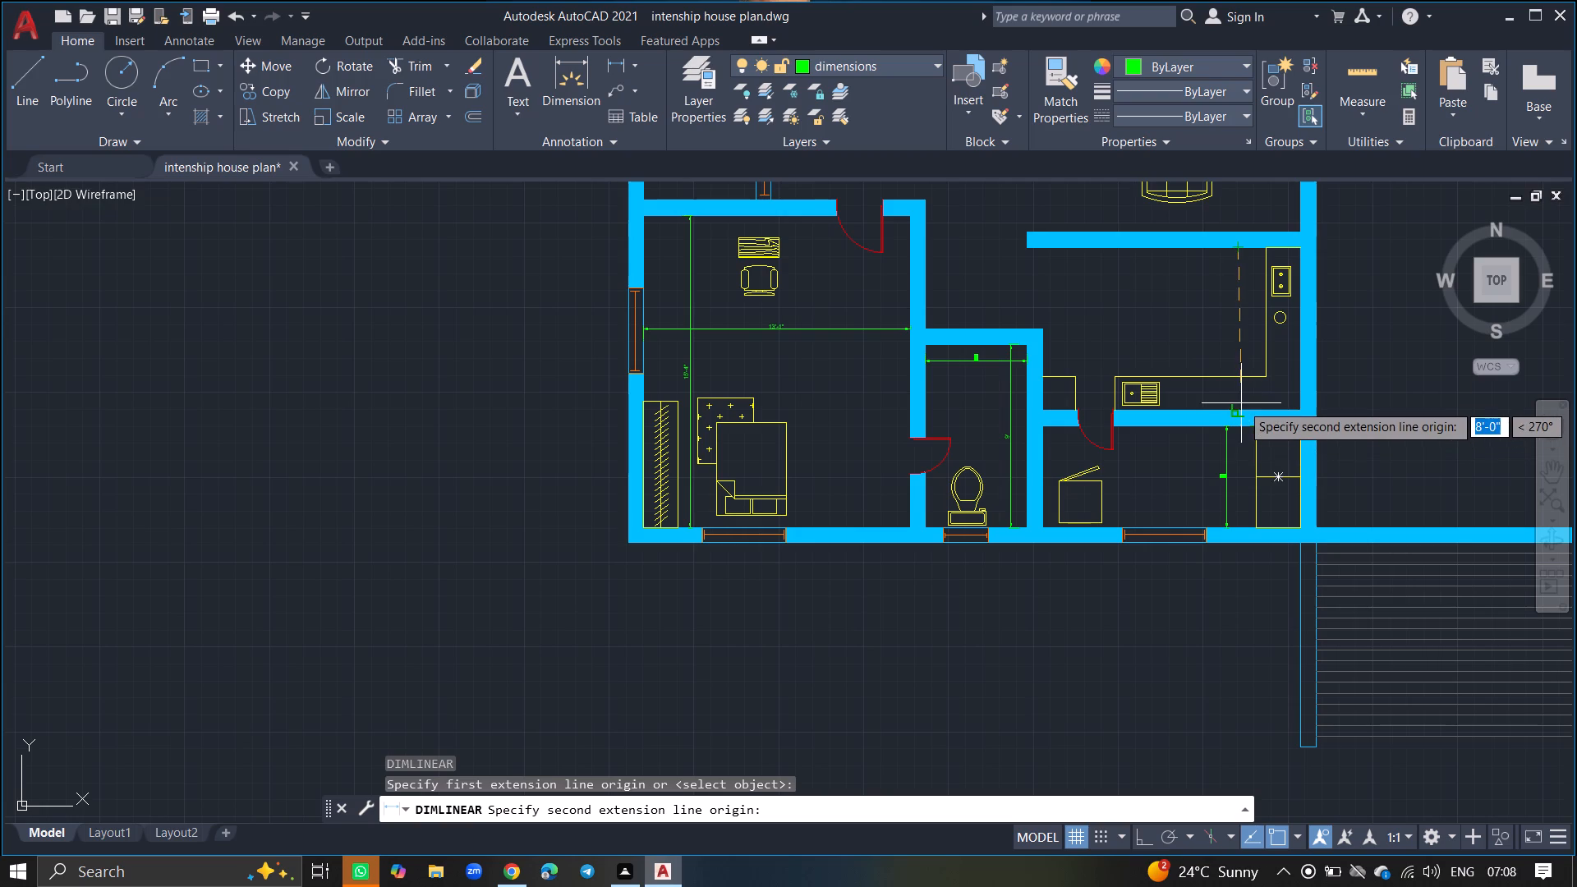
pyautogui.keyDown('ctrl'); pyautogui.scroll(5, 1241, 403); pyautogui.keyUp('ctrl')
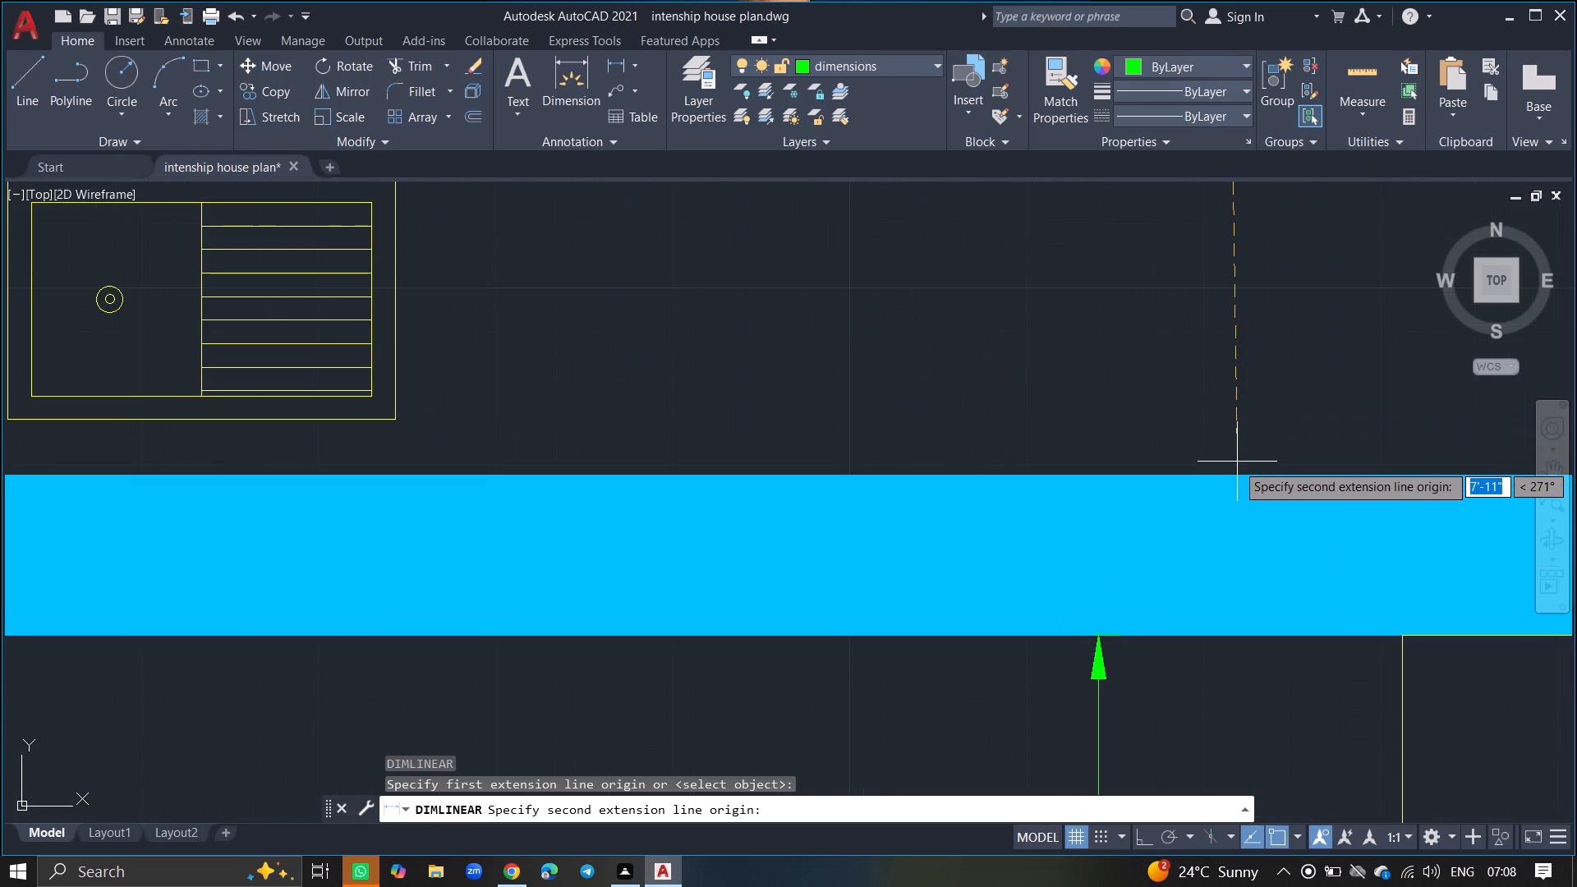
pyautogui.click(1233, 473)
pyautogui.click(1247, 442)
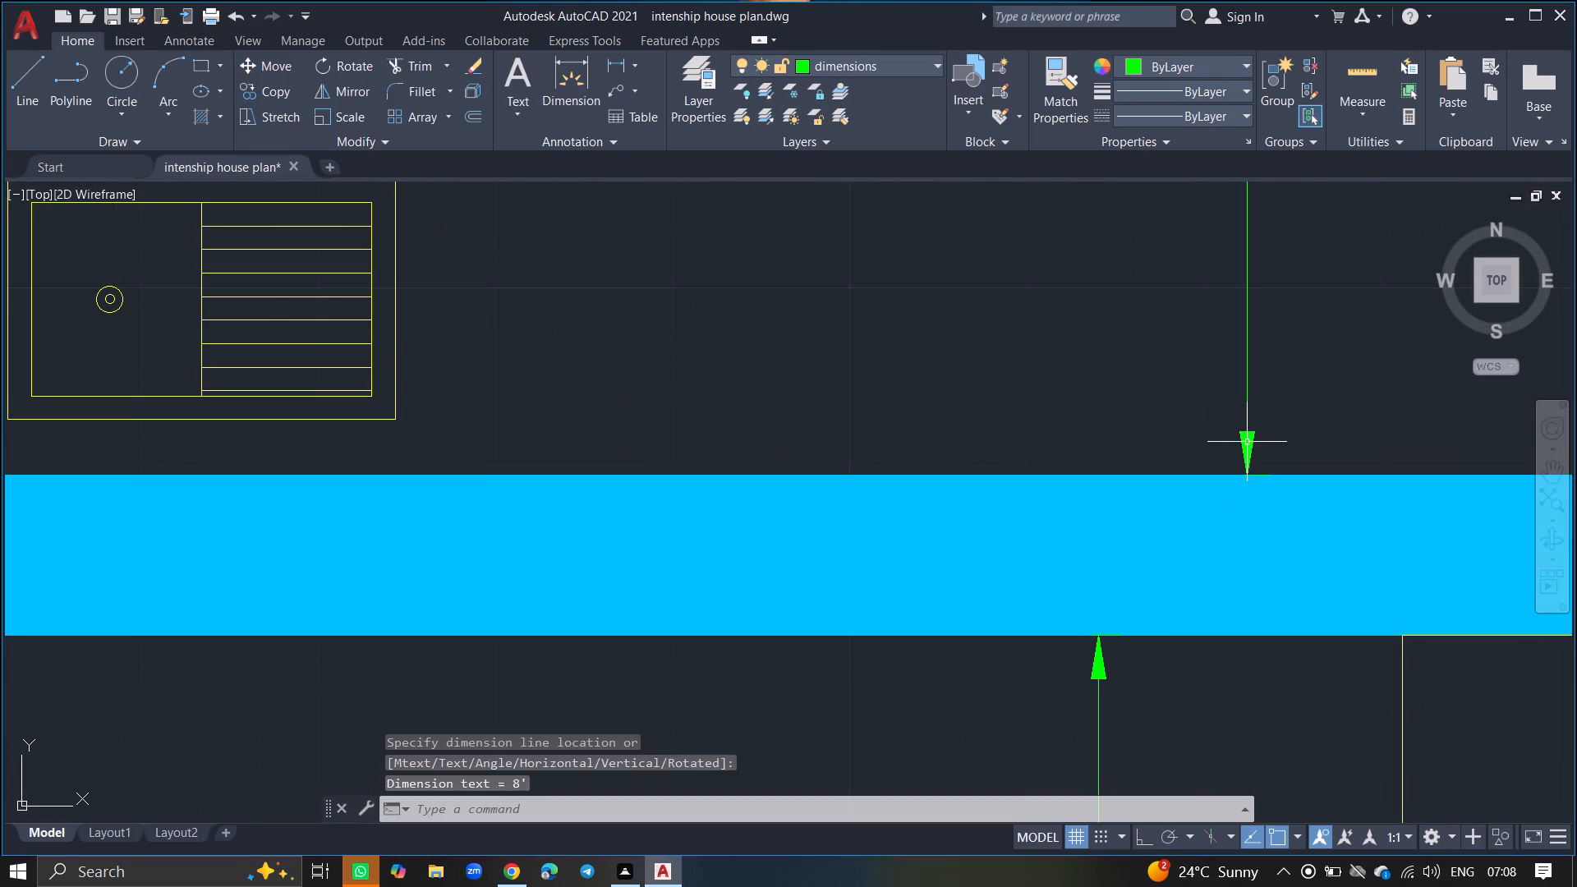
# Add a horizontal linear dimension across the kitchen, from the bathroom wall to the outer wall, just above the sink counter.
pyautogui.keyDown('ctrl'); pyautogui.scroll(-4, 1152, 434); pyautogui.keyUp('ctrl')
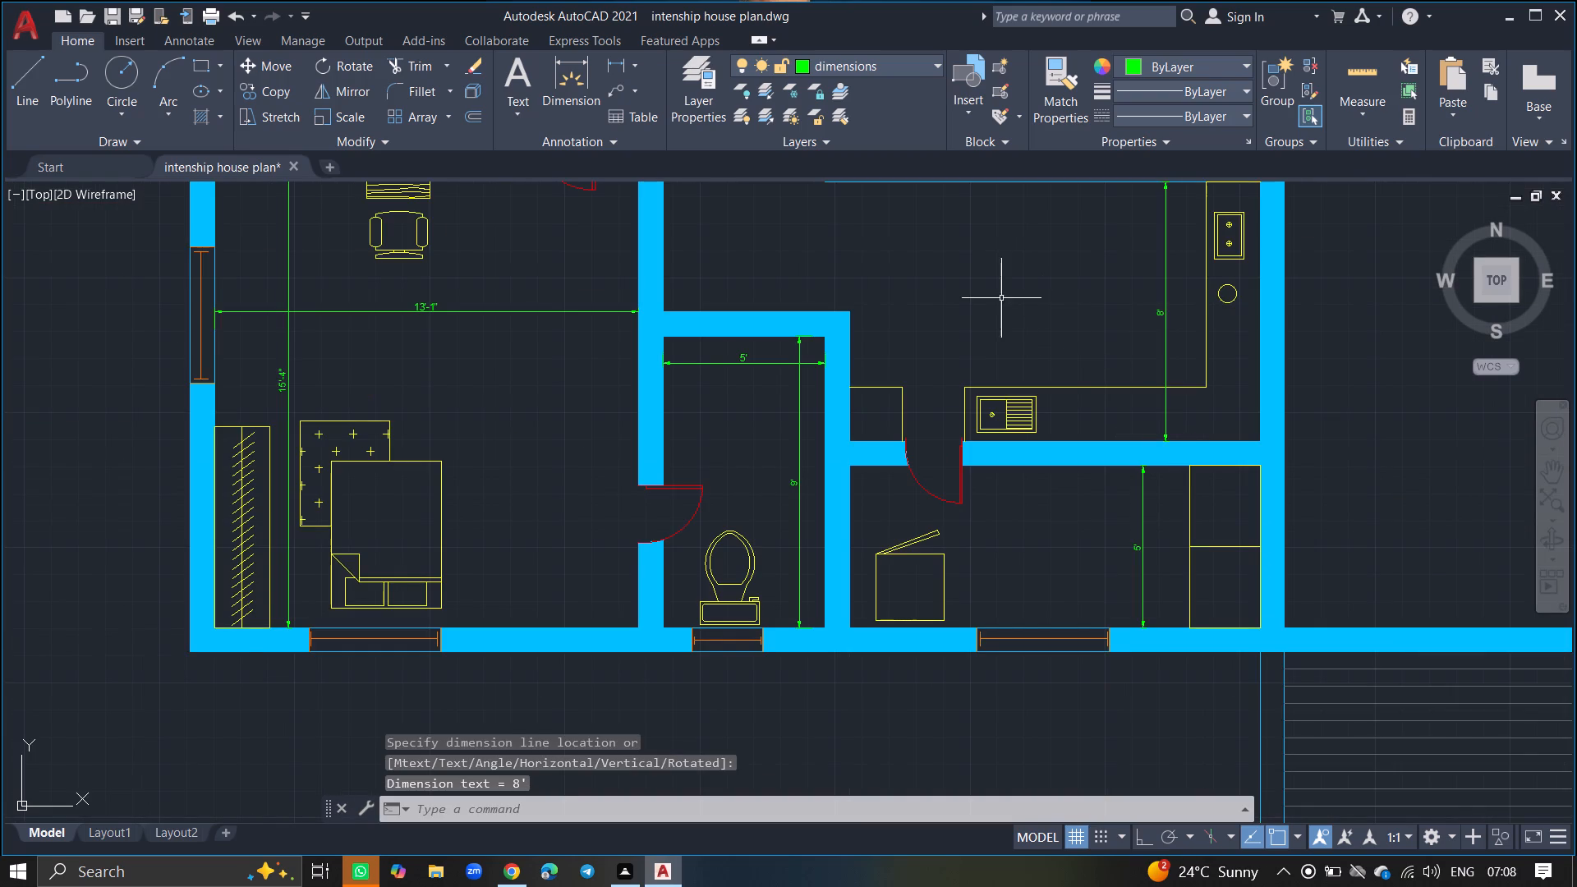
pyautogui.write('diml')
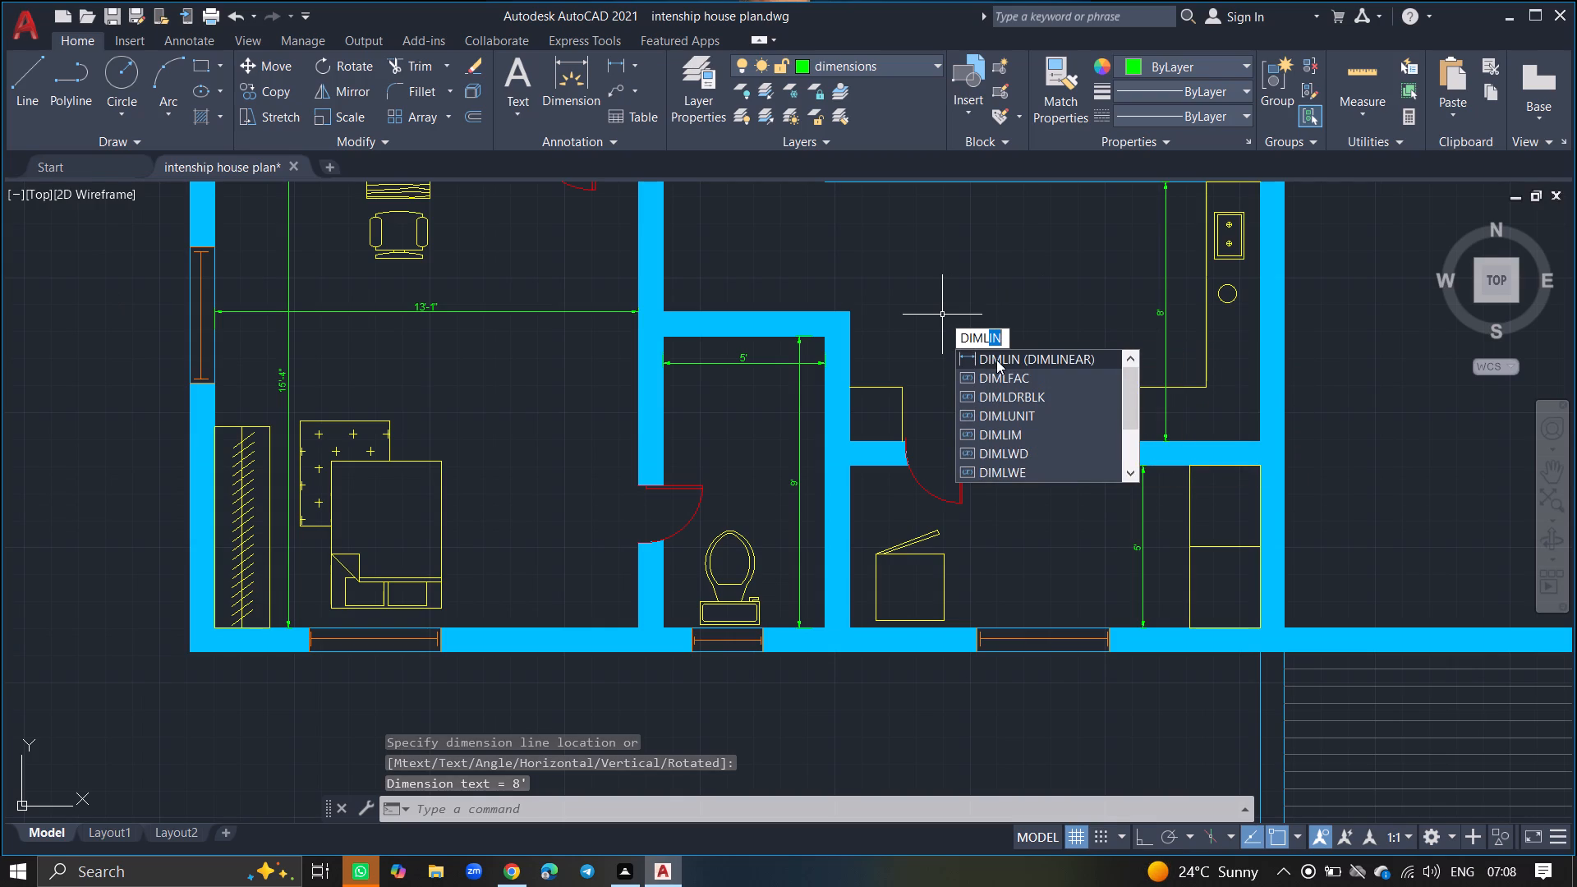
pyautogui.click(996, 360)
pyautogui.keyDown('ctrl'); pyautogui.scroll(5, 867, 361); pyautogui.keyUp('ctrl')
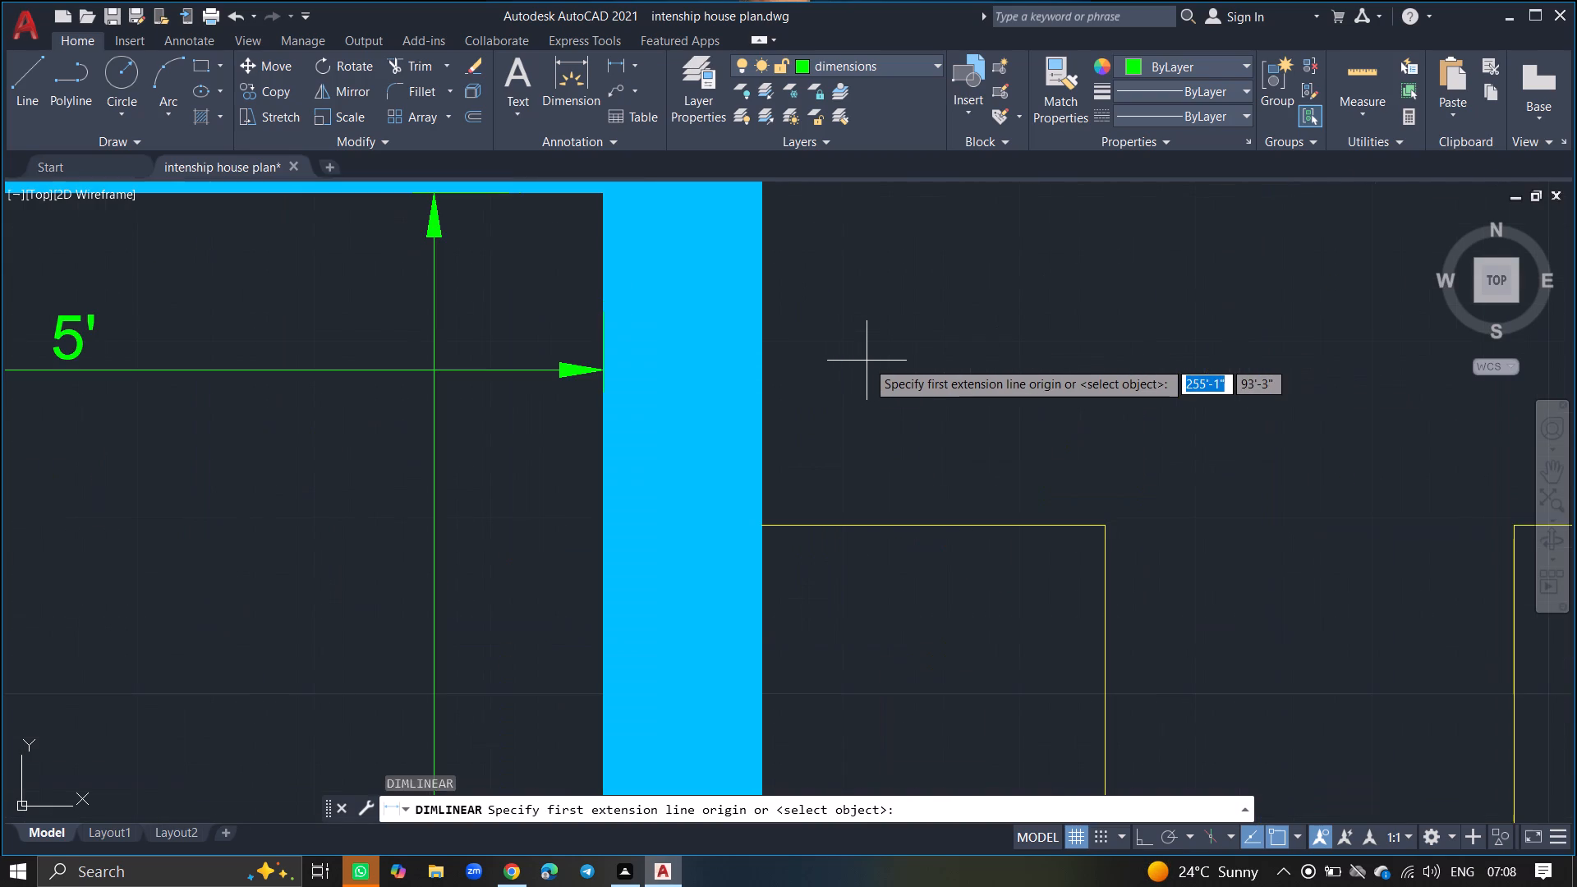
pyautogui.moveTo(761, 407); pyautogui.dragTo(876, 405)
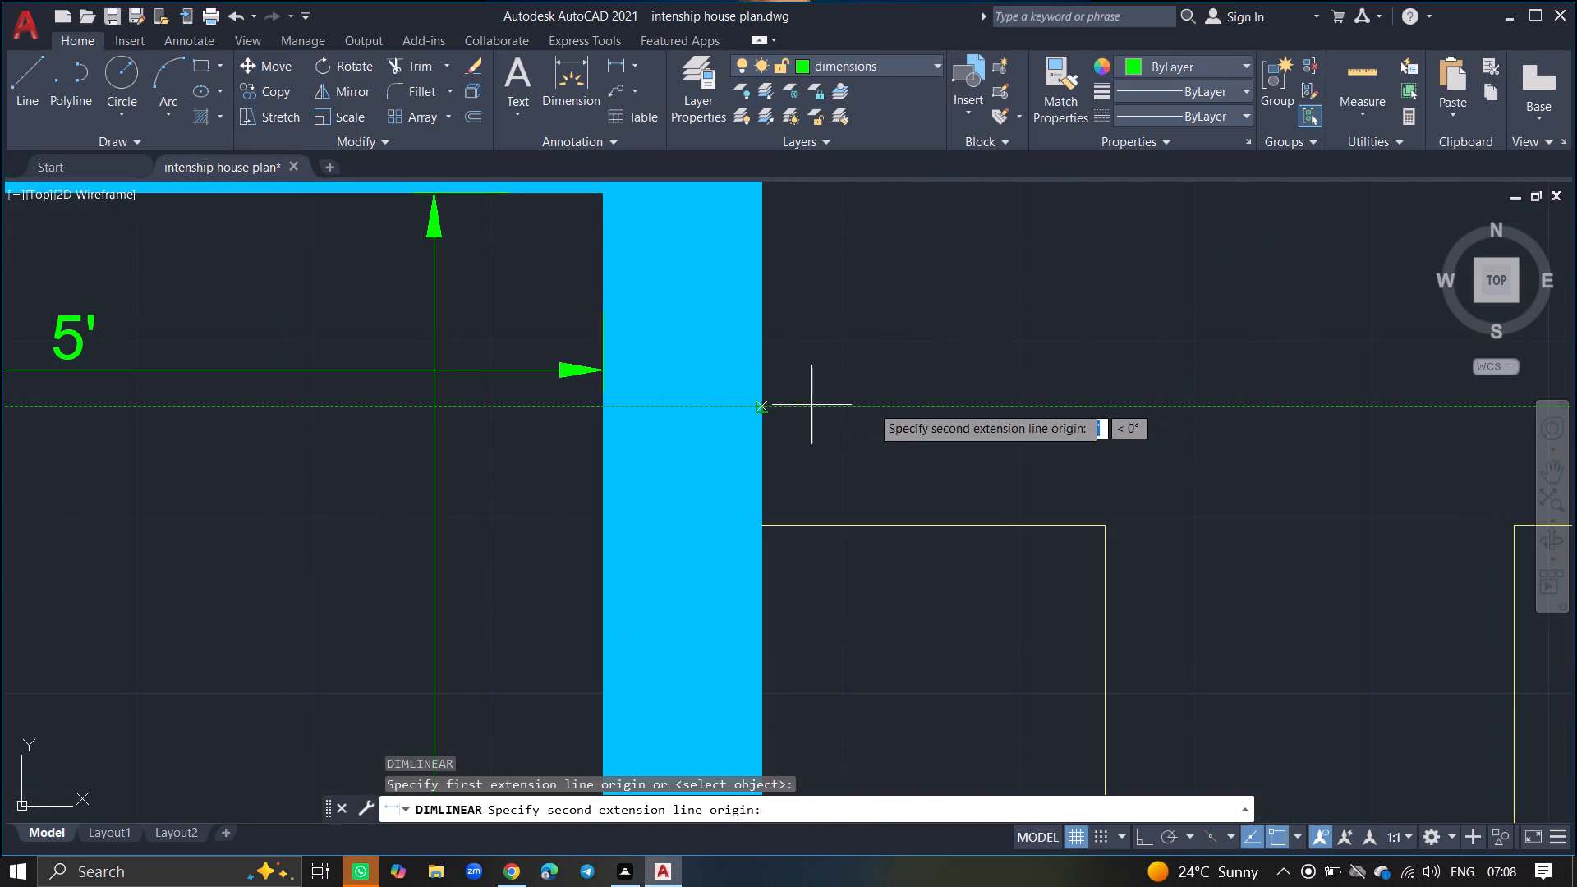
pyautogui.moveTo(876, 405); pyautogui.dragTo(886, 405)
pyautogui.keyDown('ctrl'); pyautogui.scroll(-5, 886, 405); pyautogui.keyUp('ctrl')
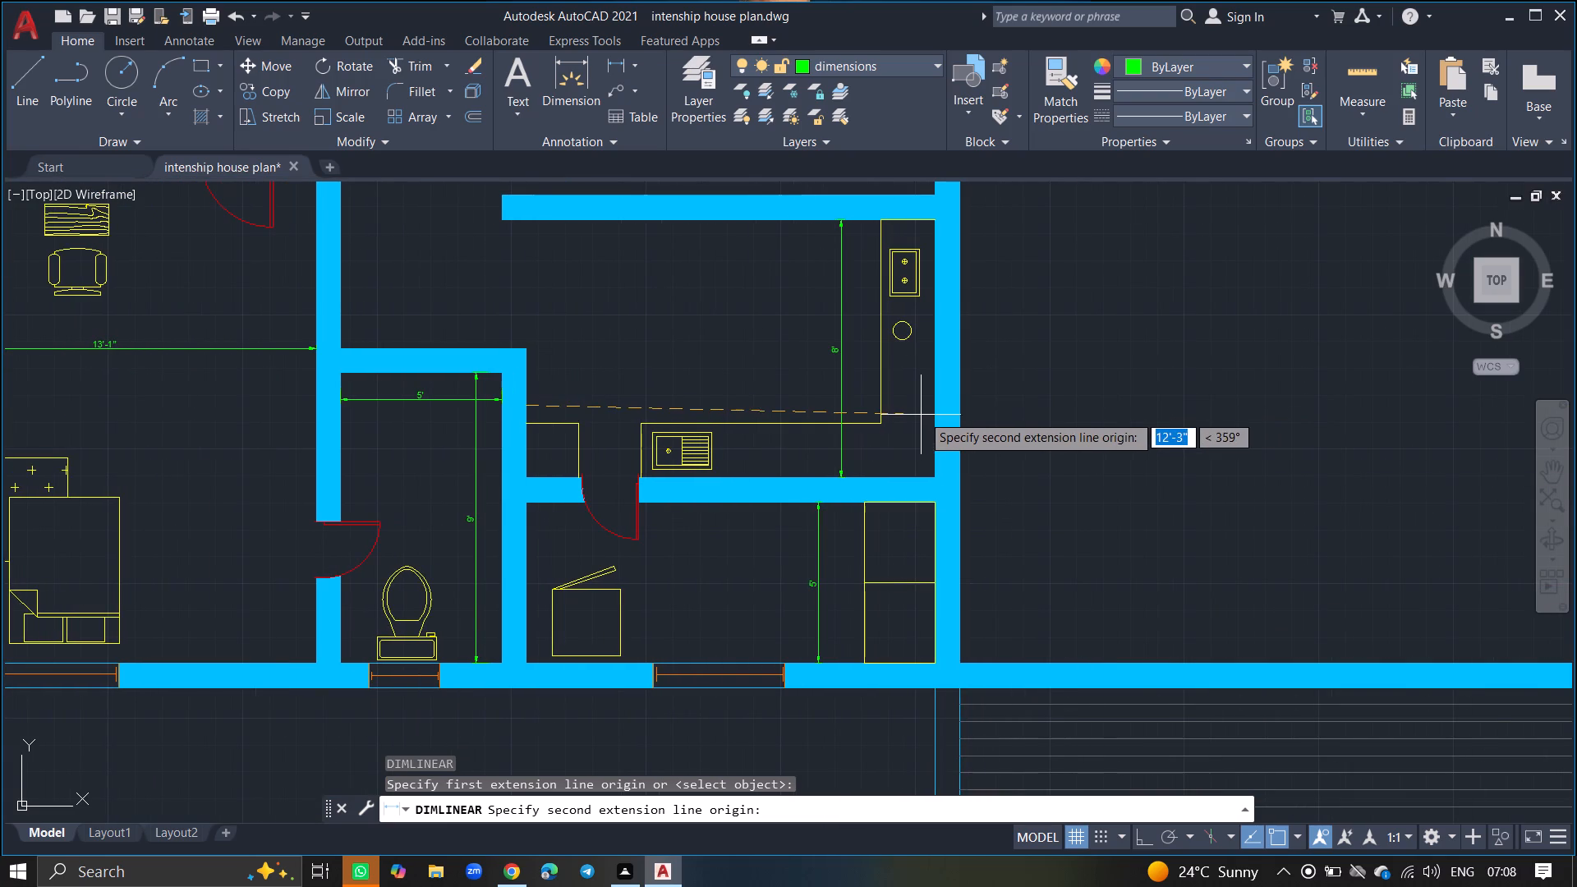
pyautogui.click(931, 408)
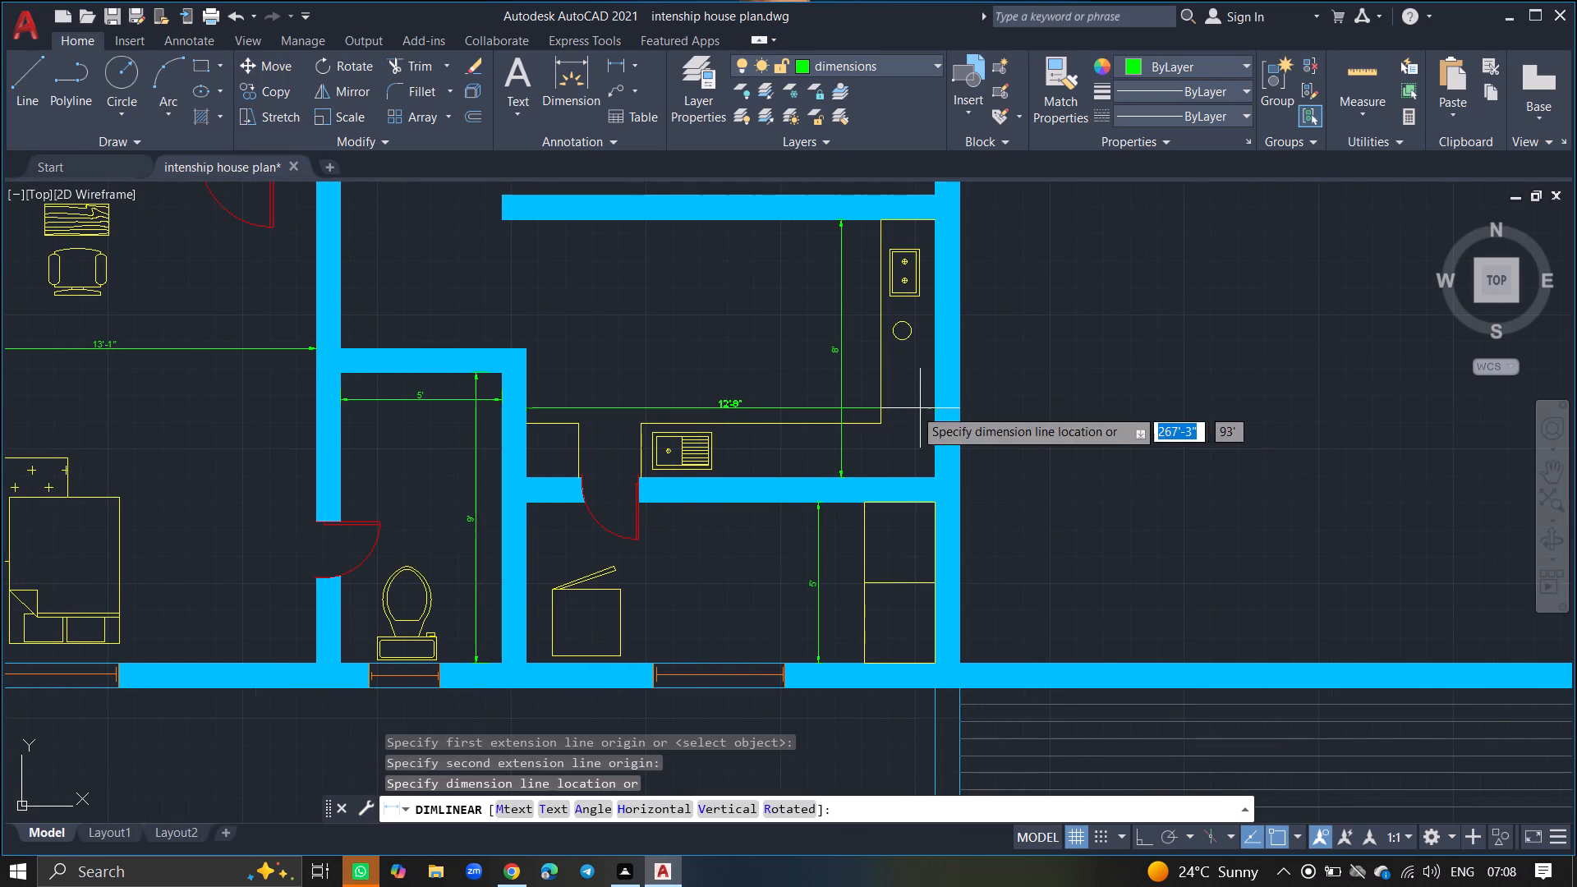
pyautogui.click(891, 415)
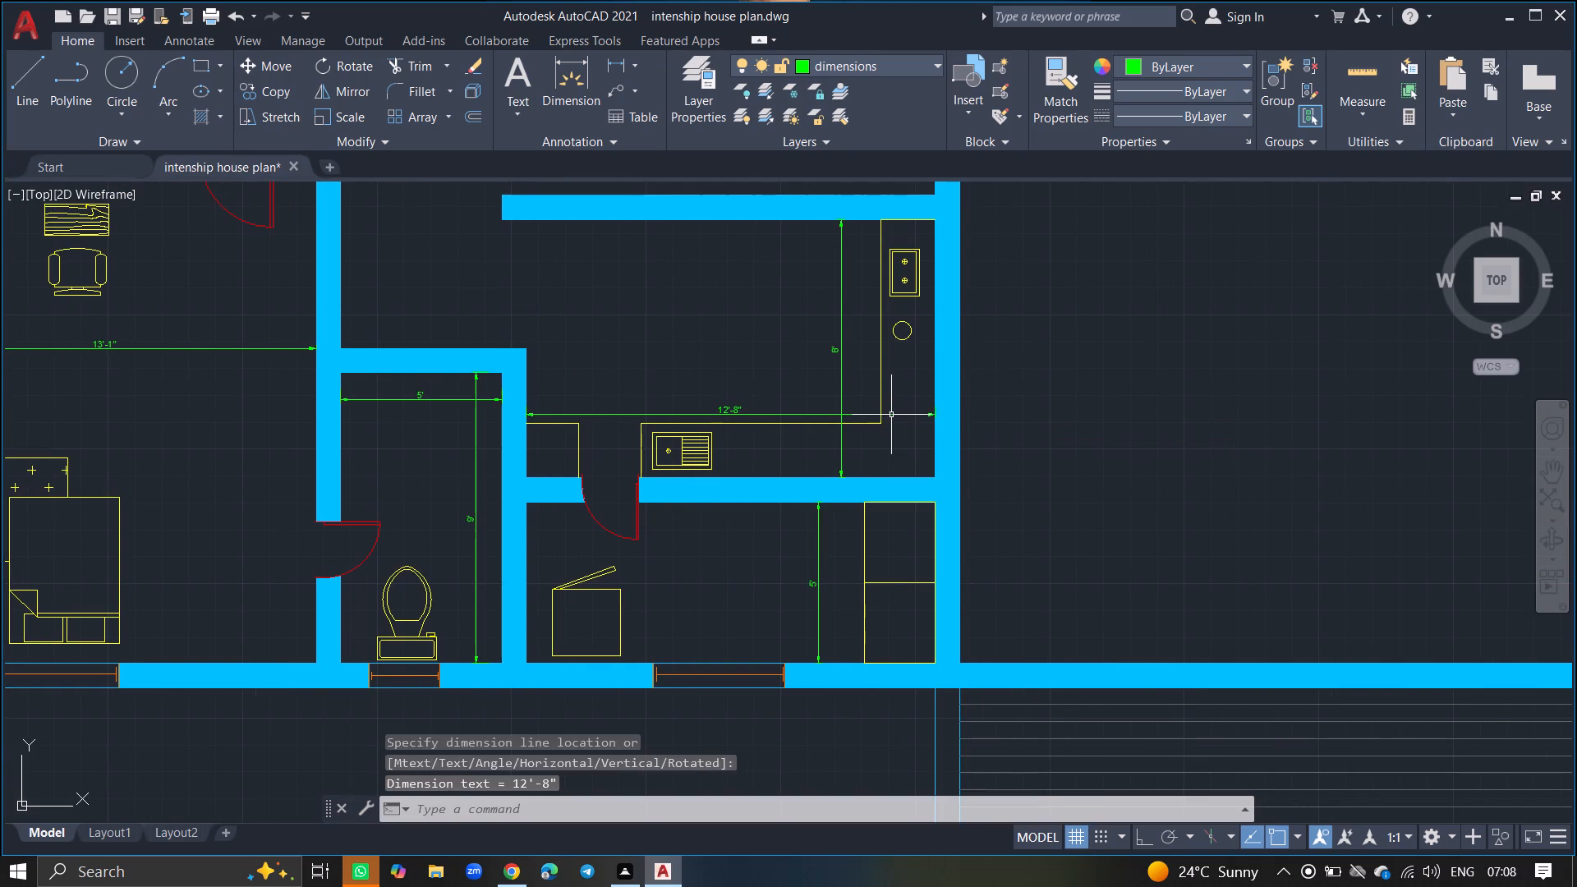
# Add a horizontal linear dimension in the living area below the wardrobe bedroom, from the wall stub beside its door to the outer wall.
pyautogui.keyDown('ctrl'); pyautogui.scroll(-4, 788, 359); pyautogui.keyUp('ctrl')
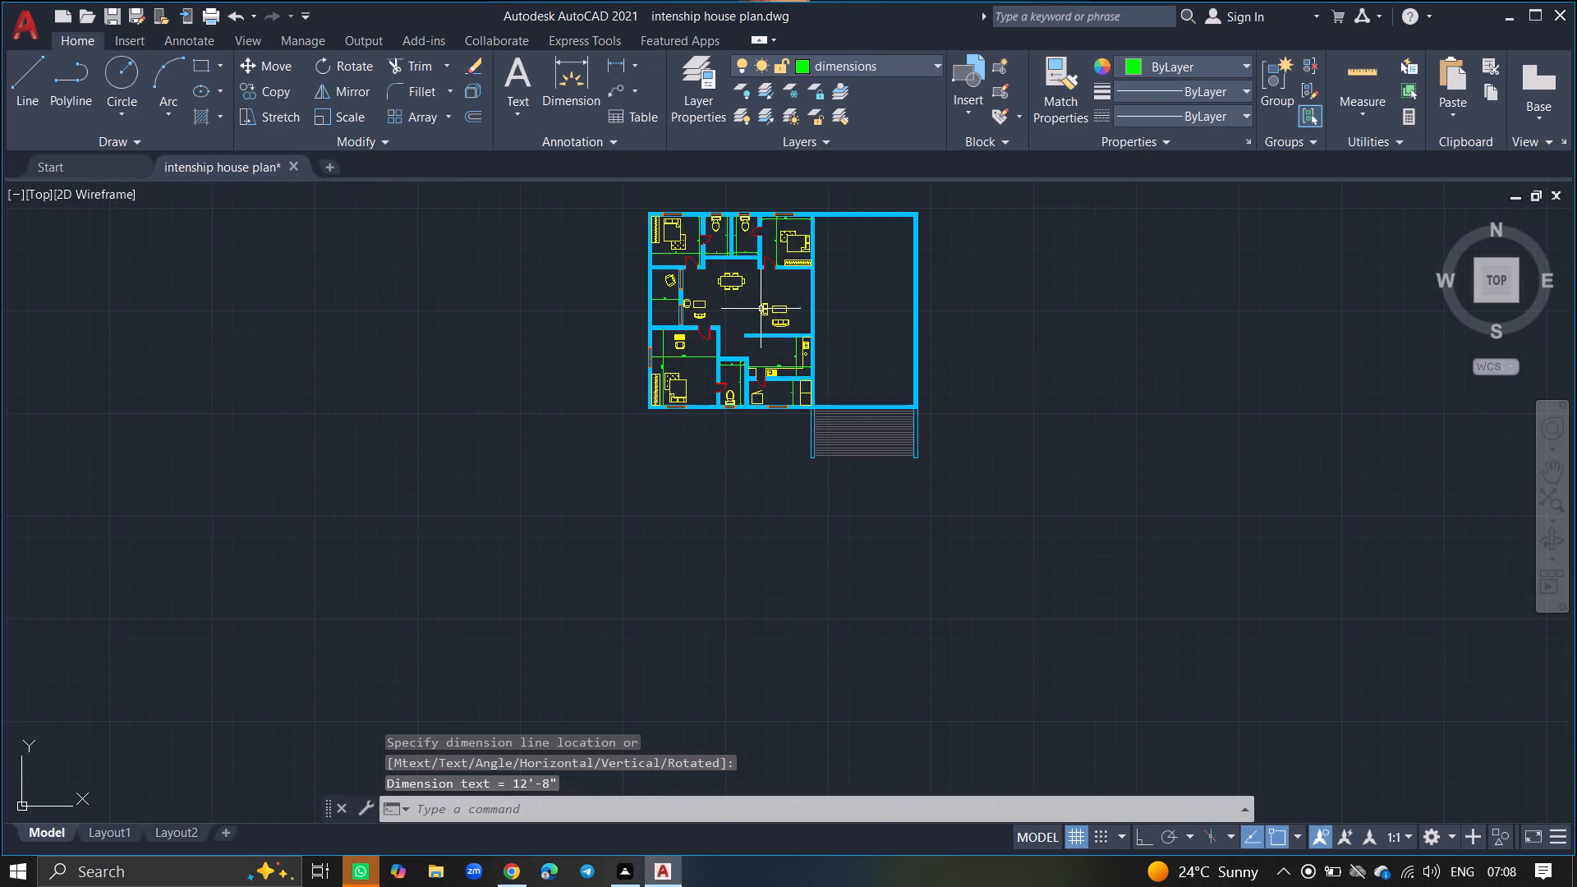
pyautogui.keyDown('ctrl'); pyautogui.scroll(4, 738, 258); pyautogui.keyUp('ctrl')
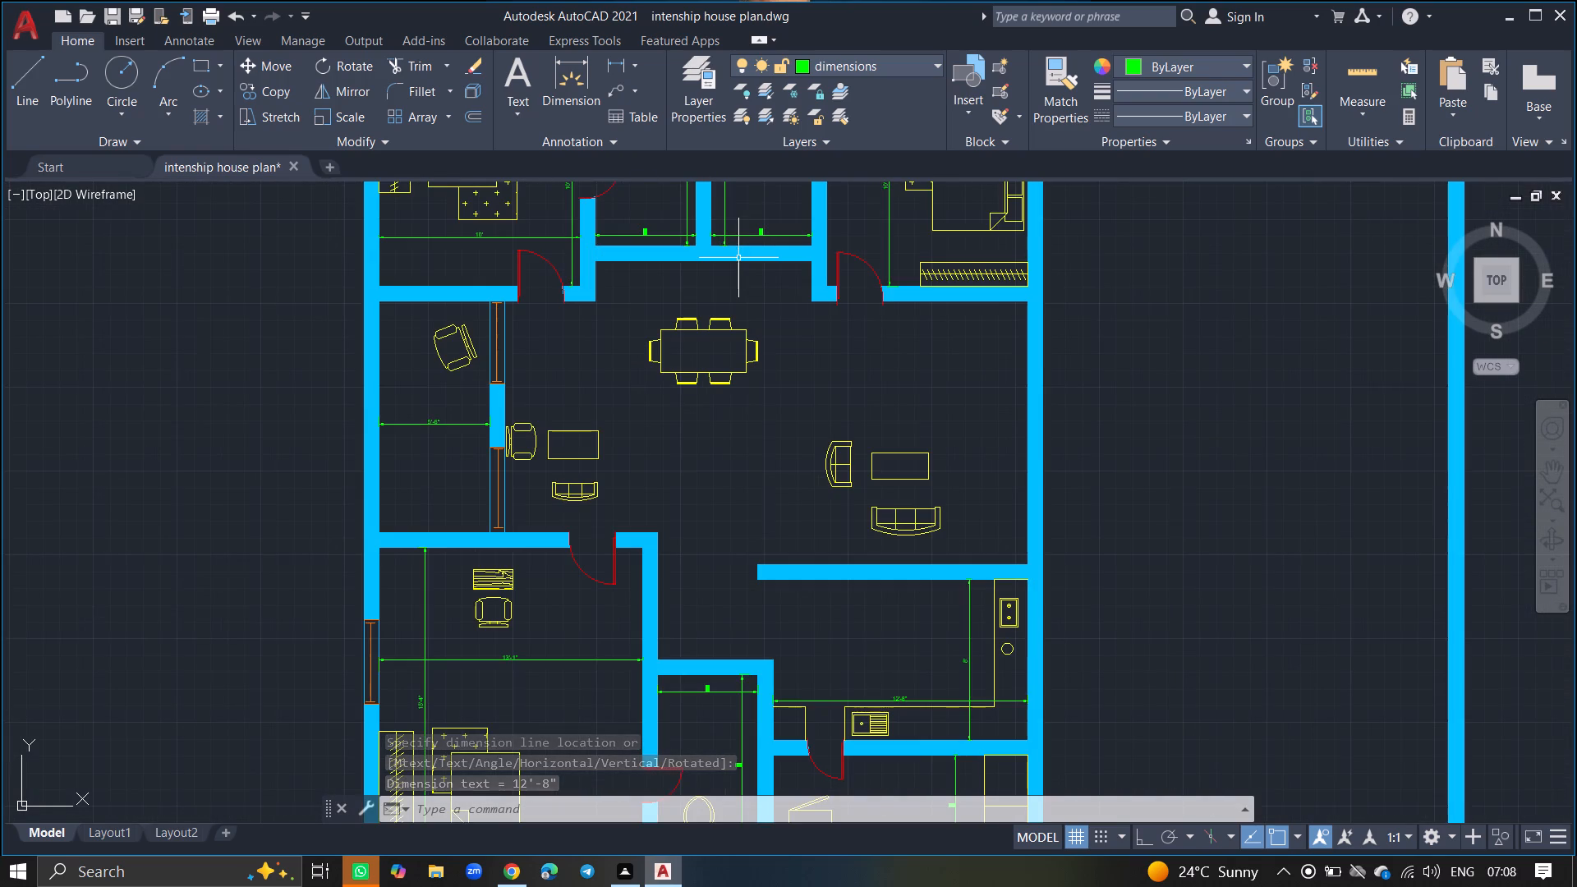
pyautogui.write('diml')
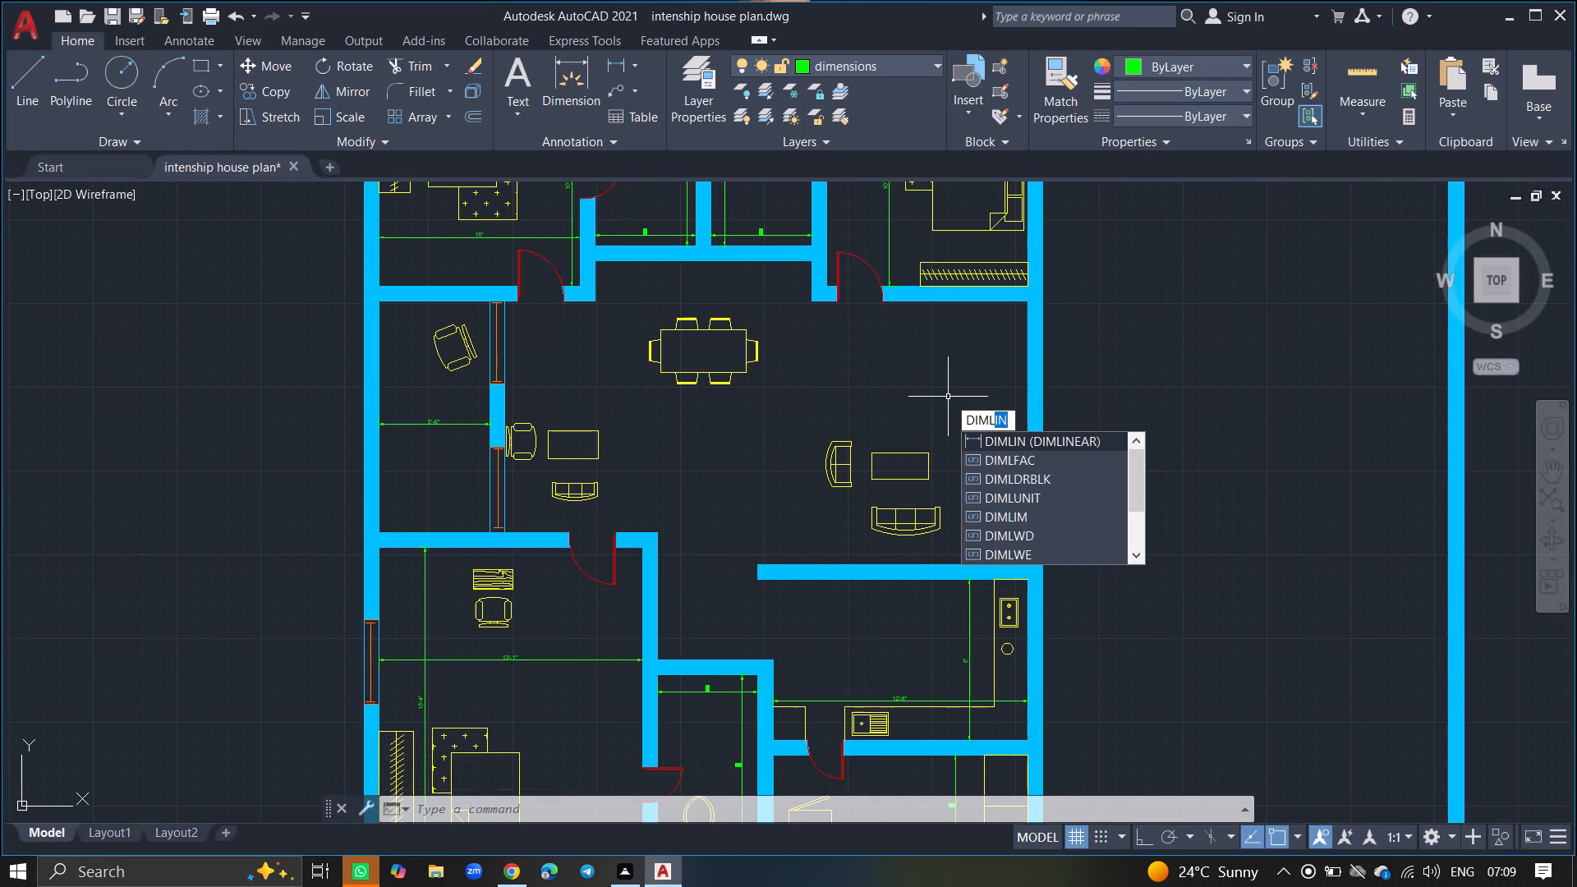
pyautogui.click(1010, 440)
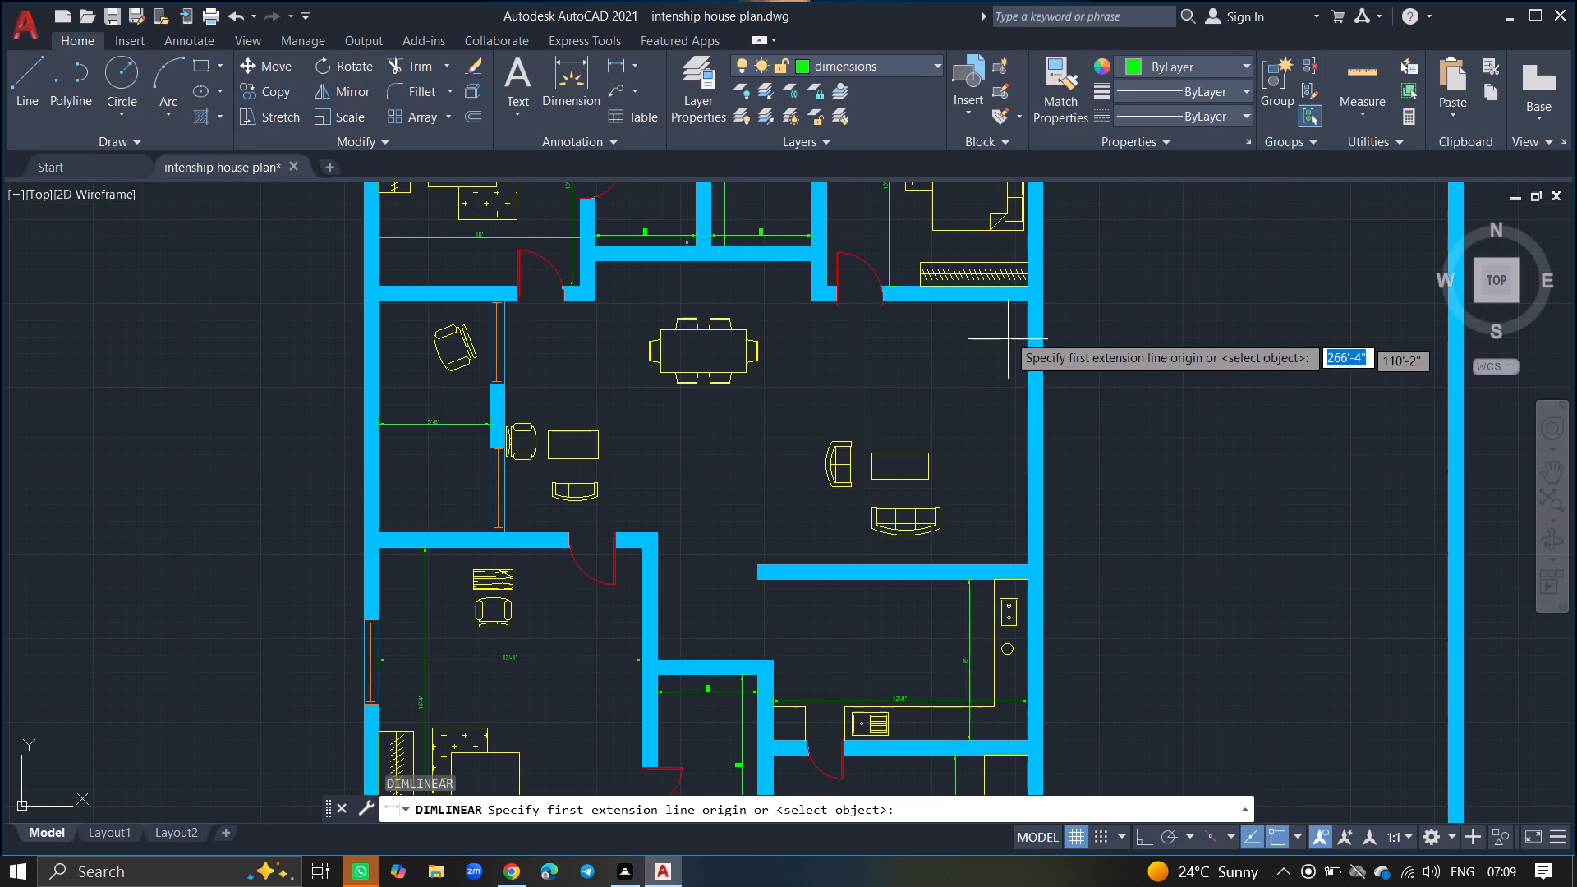
pyautogui.moveTo(1032, 303); pyautogui.dragTo(863, 309)
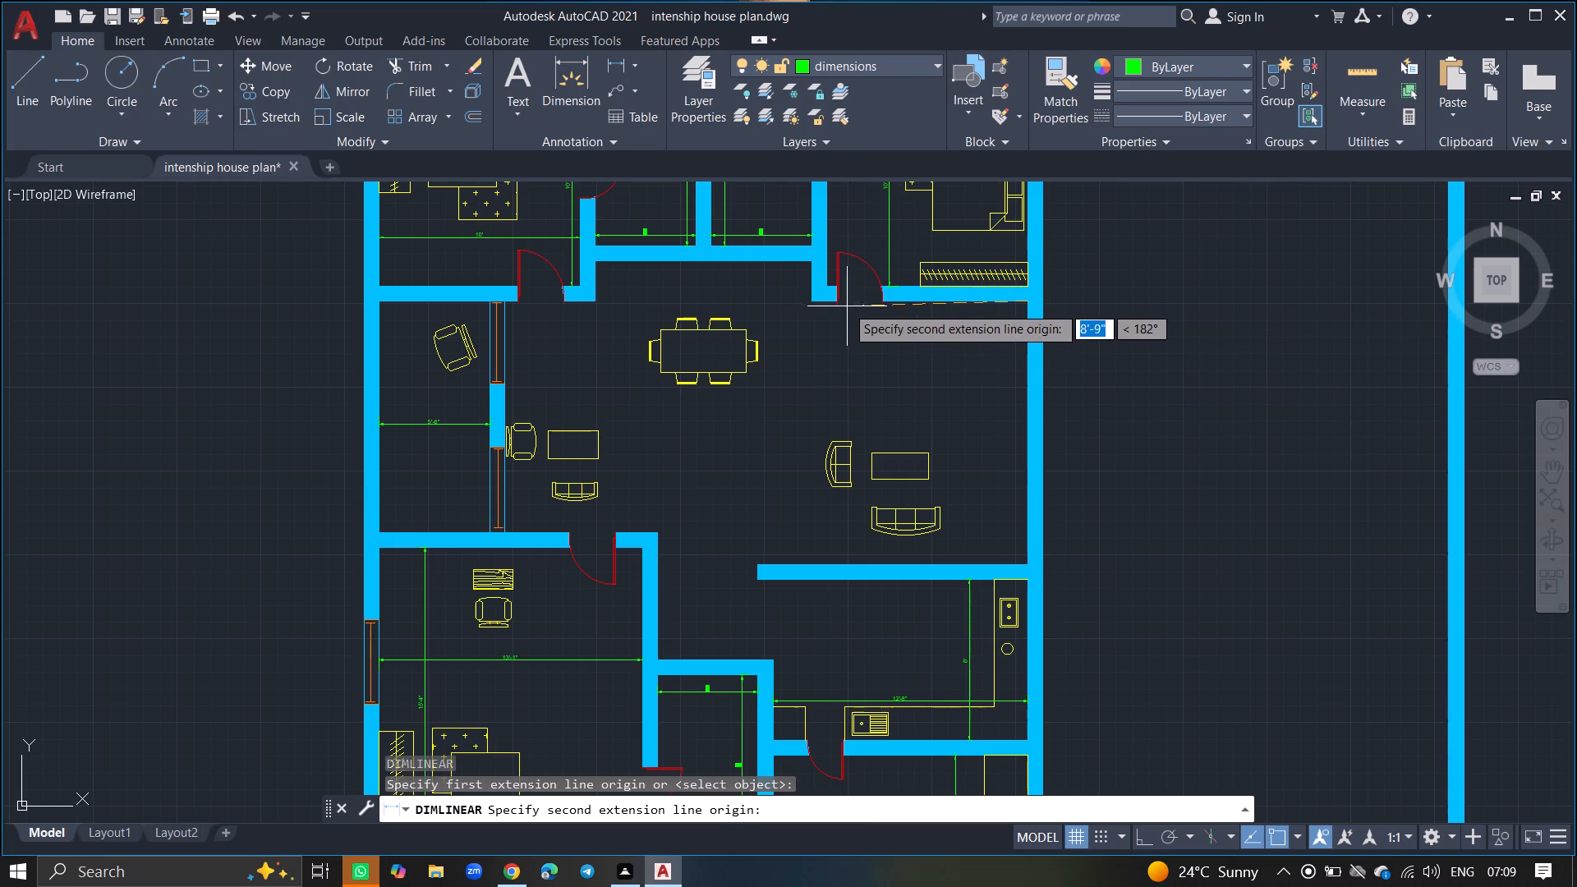
pyautogui.click(824, 303)
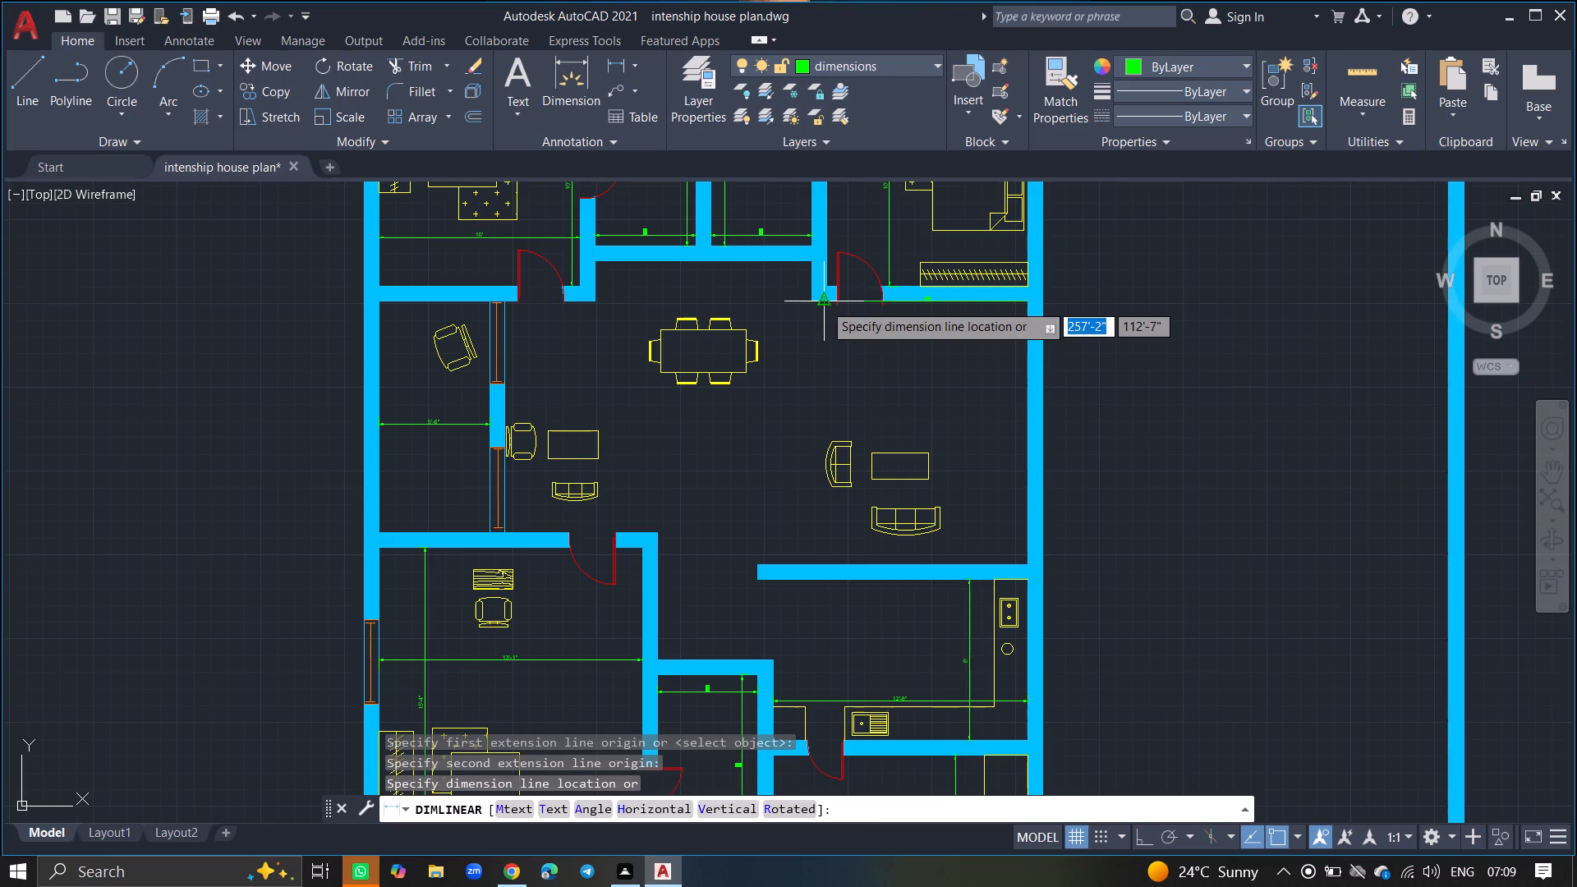
pyautogui.click(826, 352)
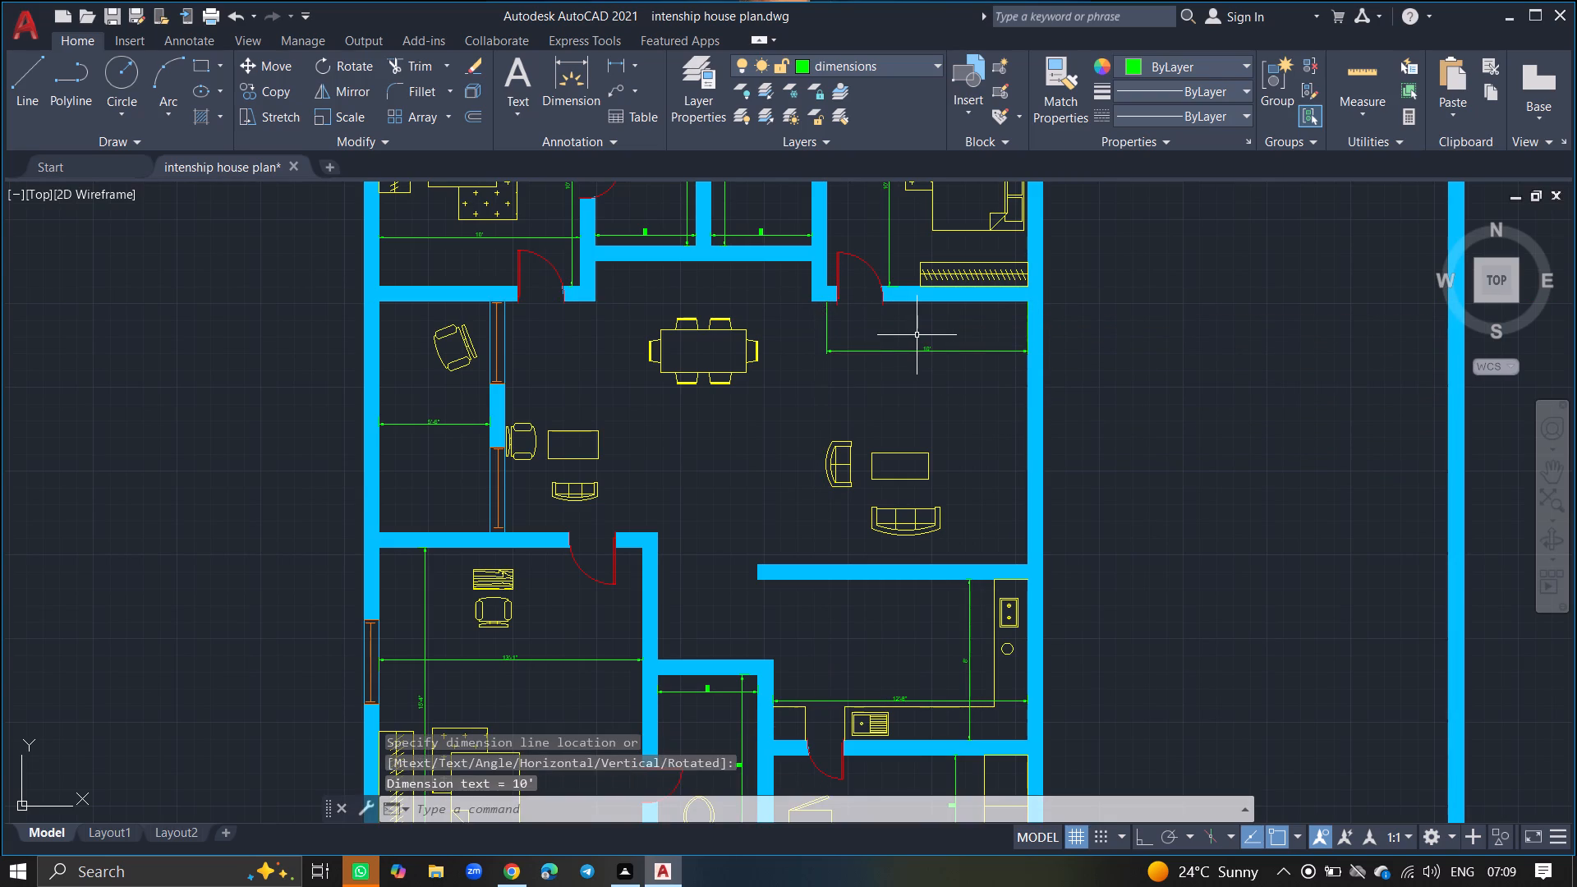
# Add a vertical linear dimension in the living area from the bedroom wall to the kitchen wall, between the sofas and the outer wall.
pyautogui.keyDown('ctrl'); pyautogui.scroll(6, 917, 335); pyautogui.keyUp('ctrl')
pyautogui.write('diml')
pyautogui.click(970, 379)
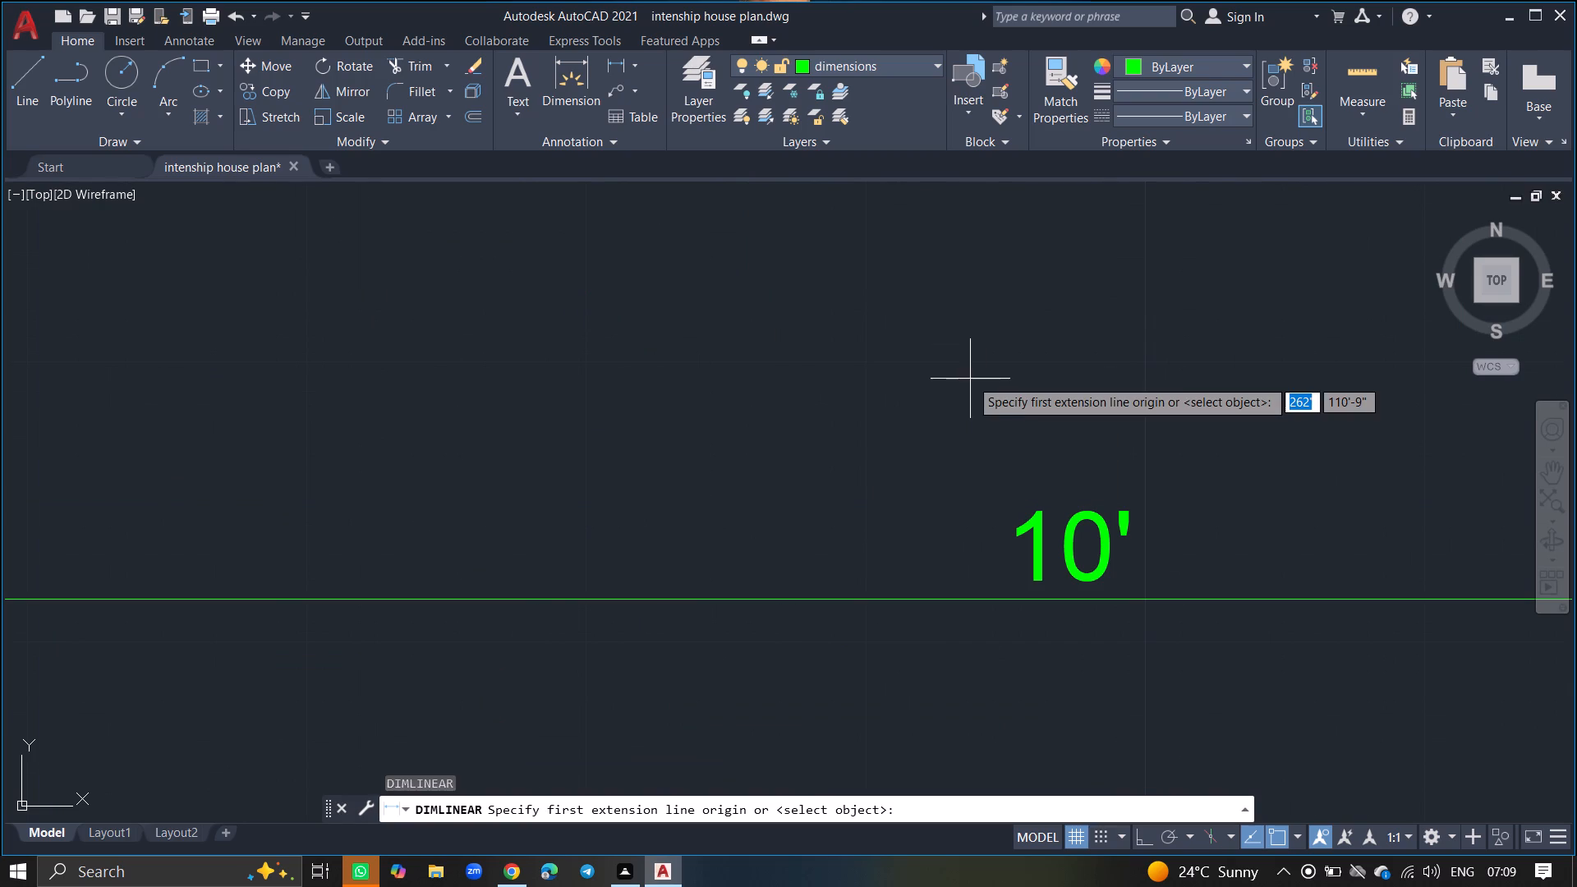
pyautogui.keyDown('ctrl'); pyautogui.scroll(-4, 970, 379); pyautogui.keyUp('ctrl')
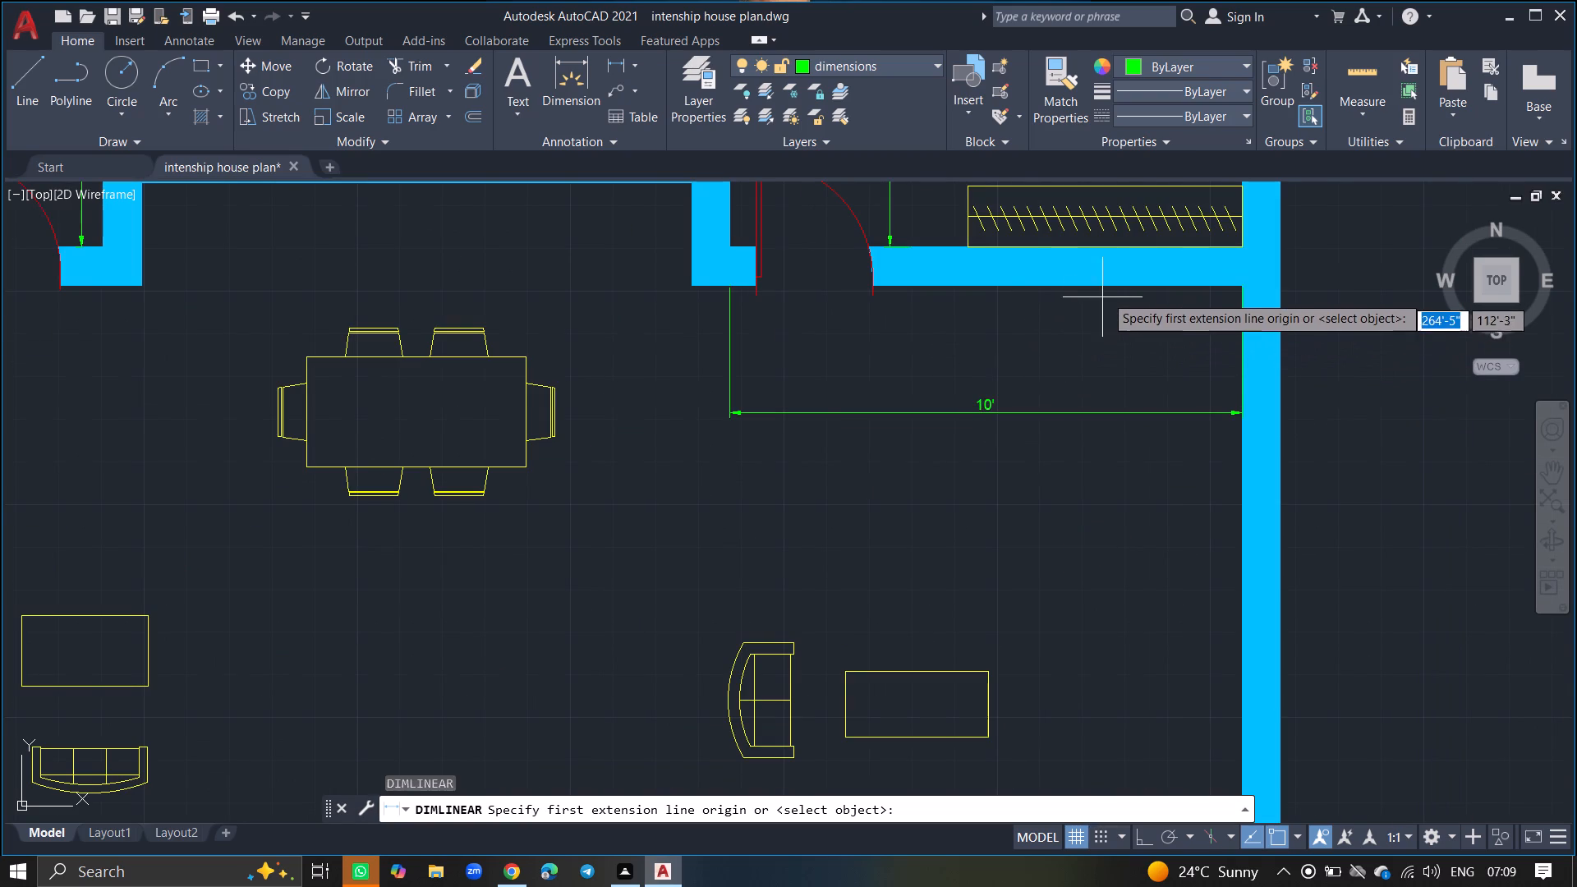
pyautogui.moveTo(1111, 290); pyautogui.dragTo(1127, 546)
pyautogui.keyDown('ctrl'); pyautogui.scroll(-3, 1127, 546); pyautogui.keyUp('ctrl')
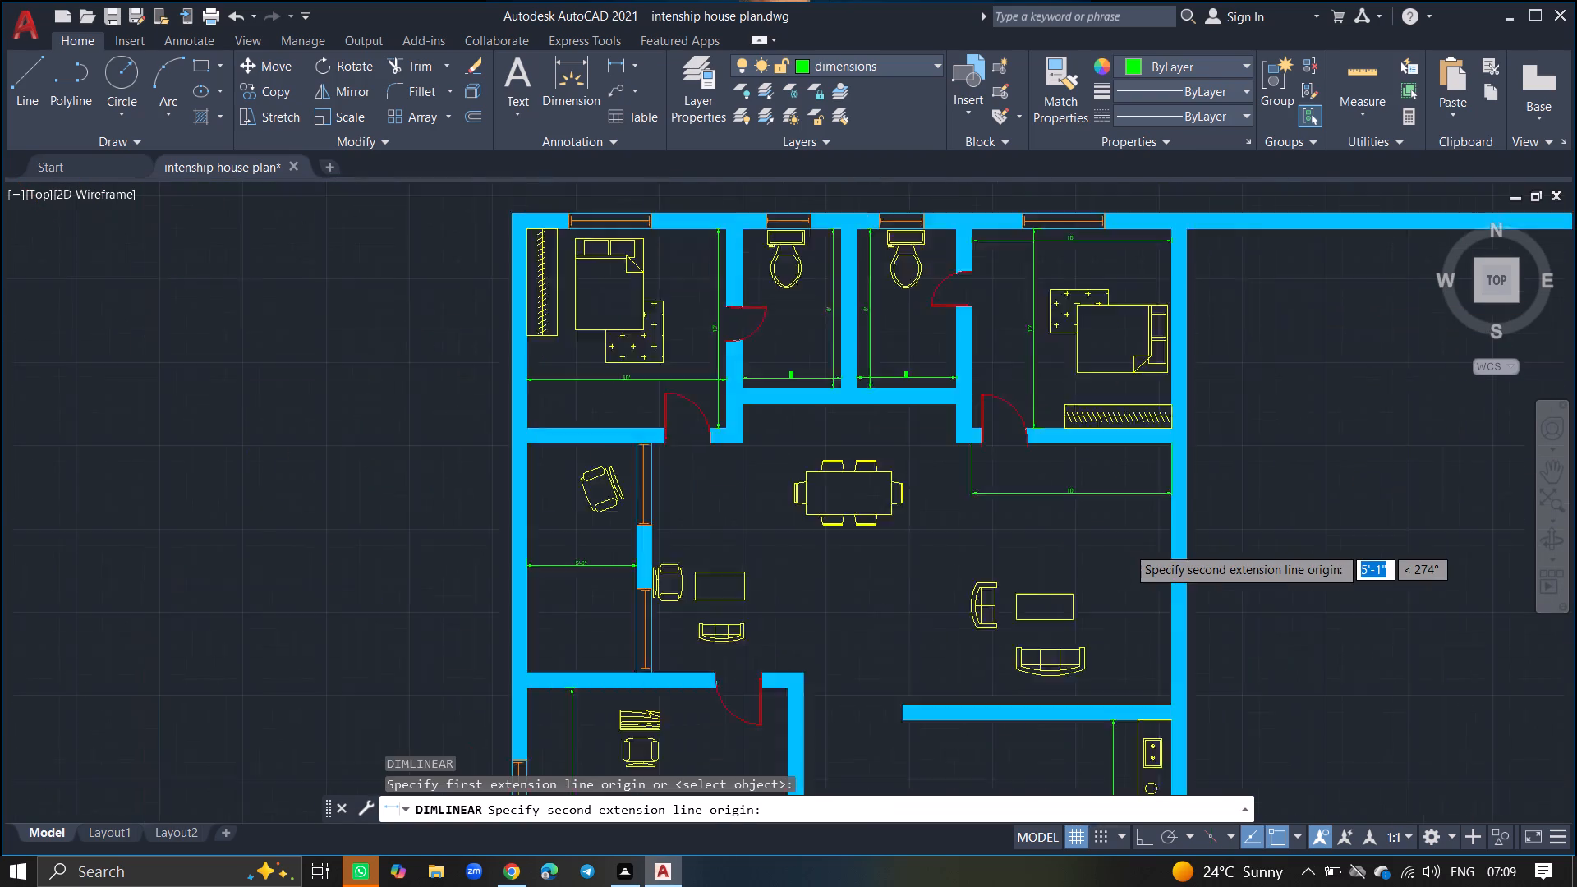
pyautogui.keyDown('ctrl'); pyautogui.scroll(-1, 1127, 546); pyautogui.keyUp('ctrl')
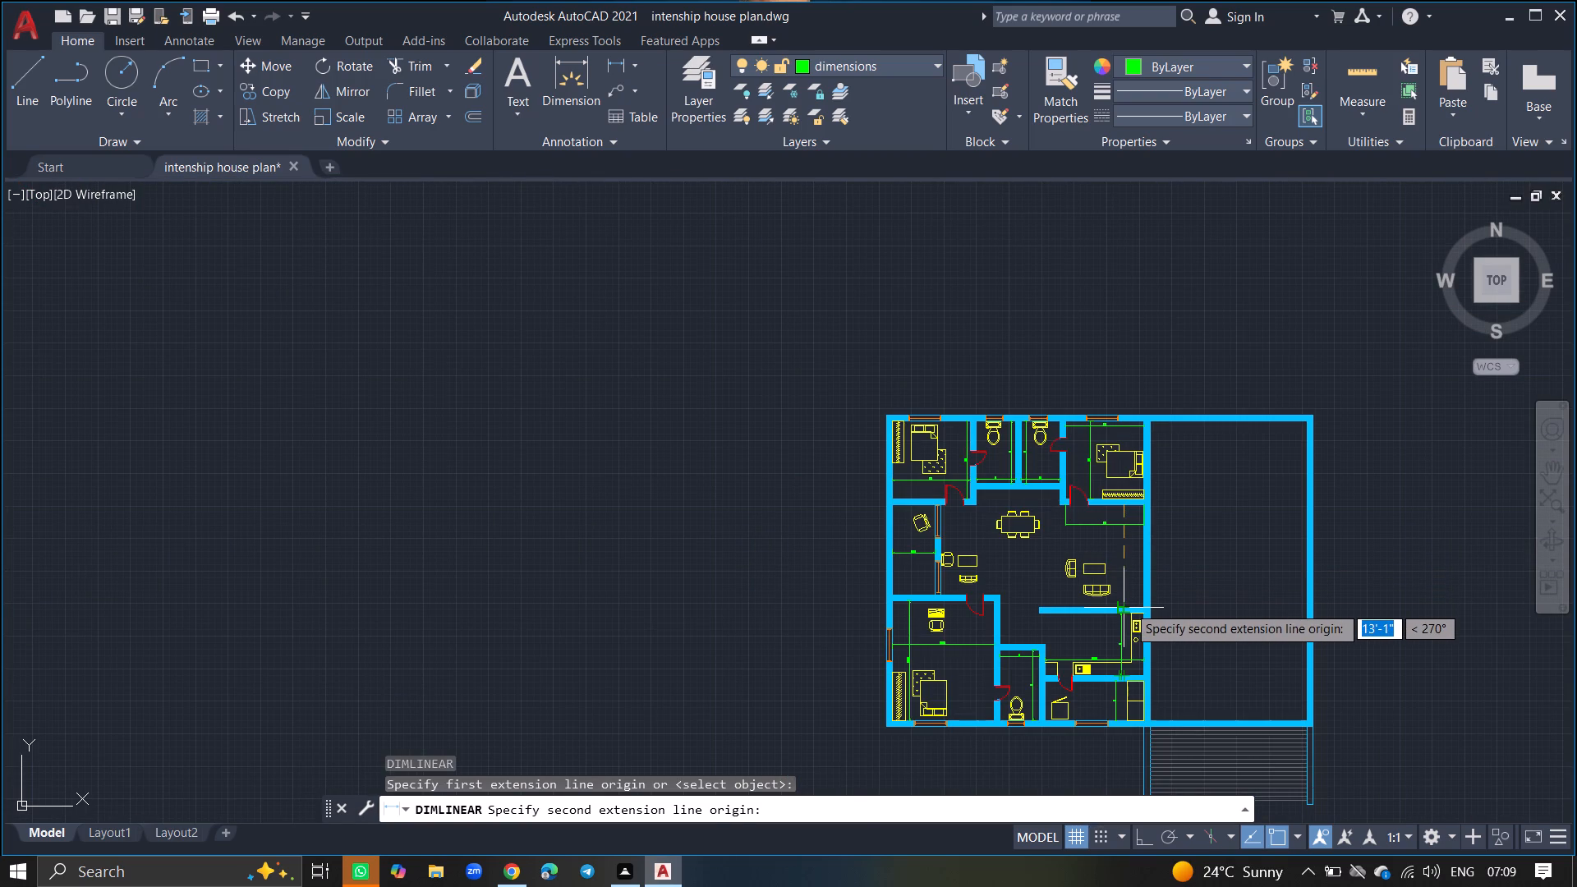
pyautogui.keyDown('ctrl'); pyautogui.scroll(8, 1128, 605); pyautogui.keyUp('ctrl')
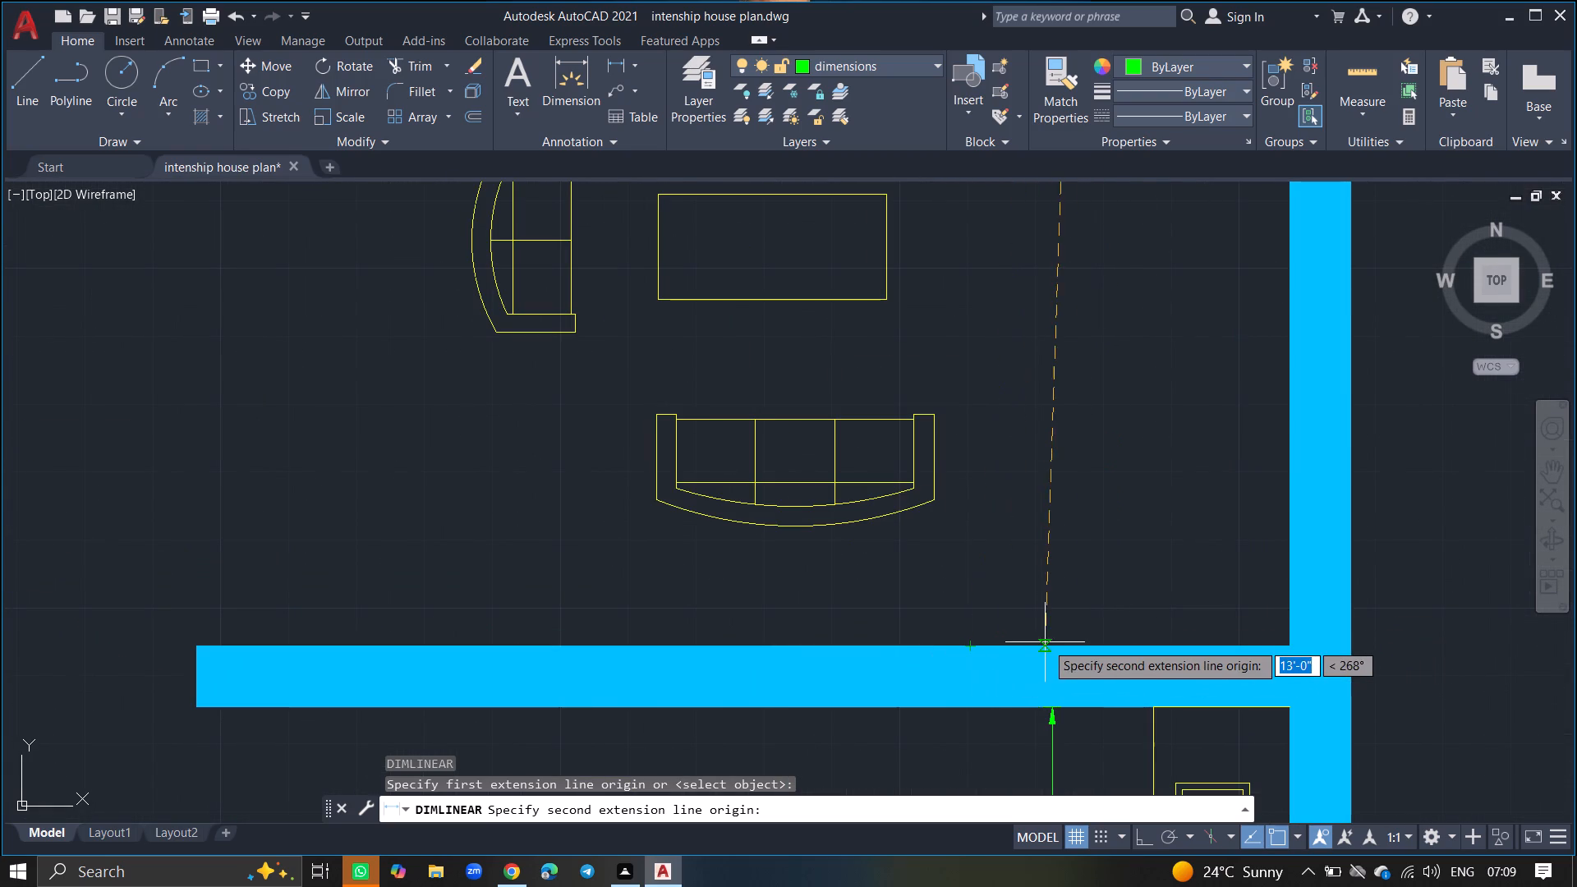
pyautogui.moveTo(1078, 644); pyautogui.dragTo(1087, 611)
pyautogui.click(1087, 611)
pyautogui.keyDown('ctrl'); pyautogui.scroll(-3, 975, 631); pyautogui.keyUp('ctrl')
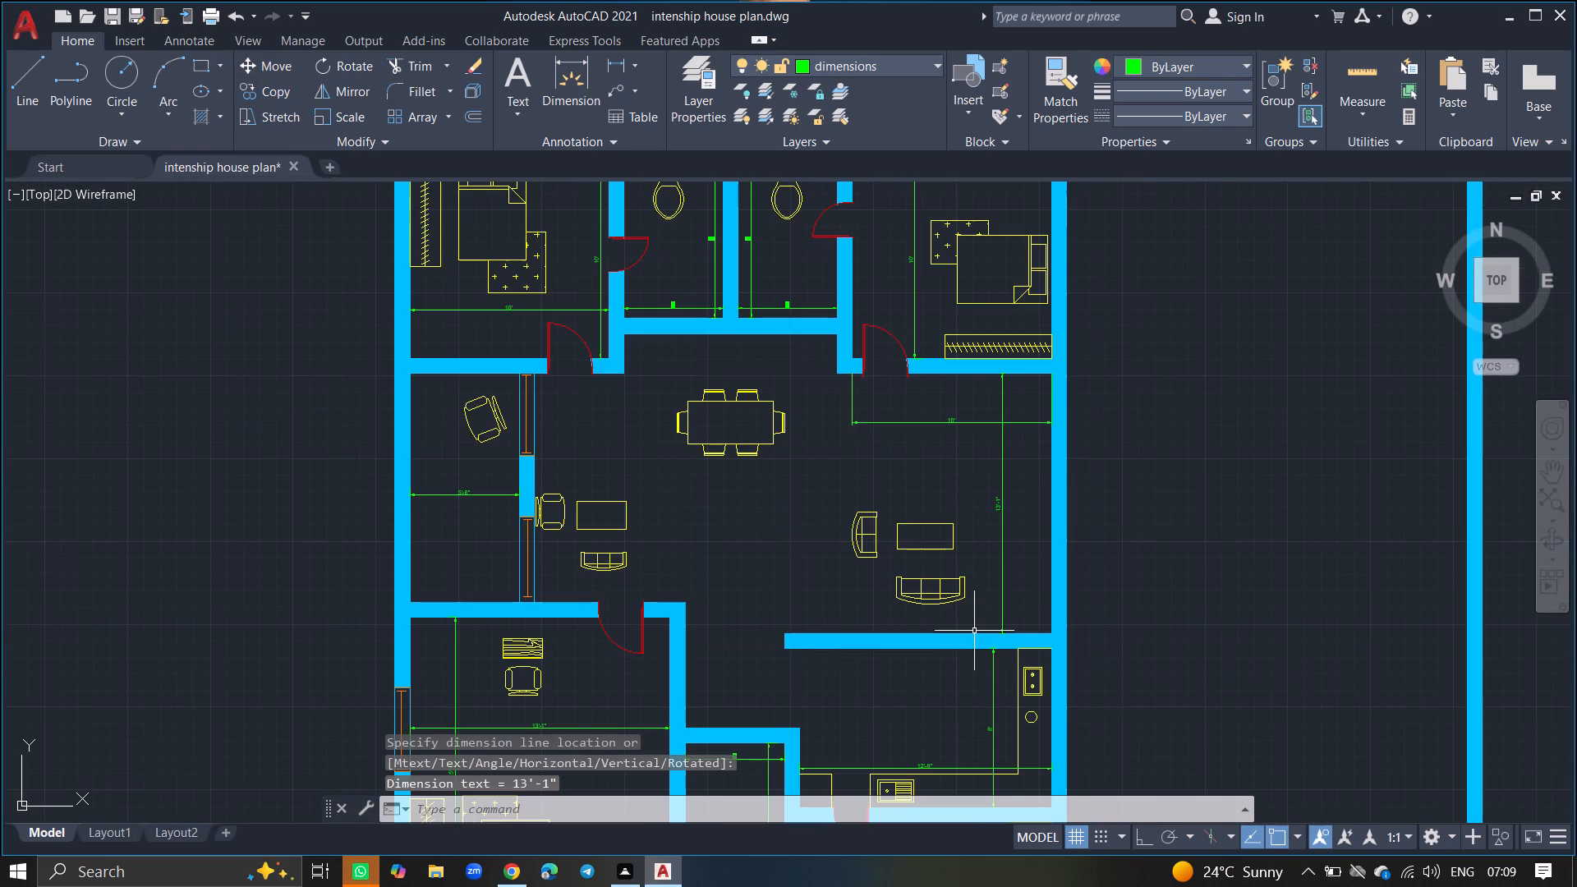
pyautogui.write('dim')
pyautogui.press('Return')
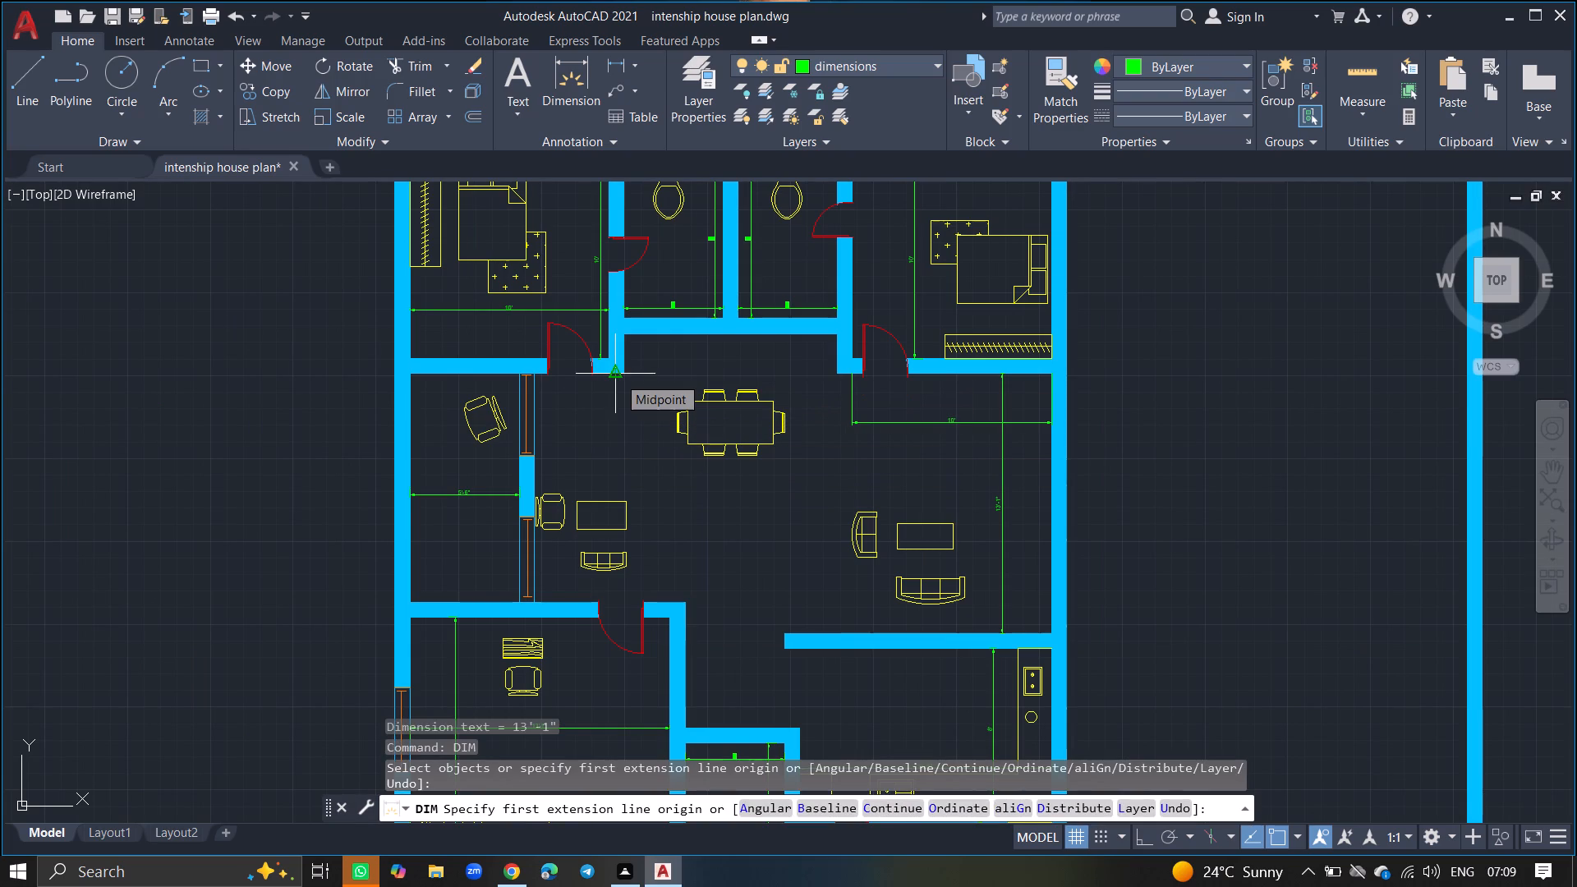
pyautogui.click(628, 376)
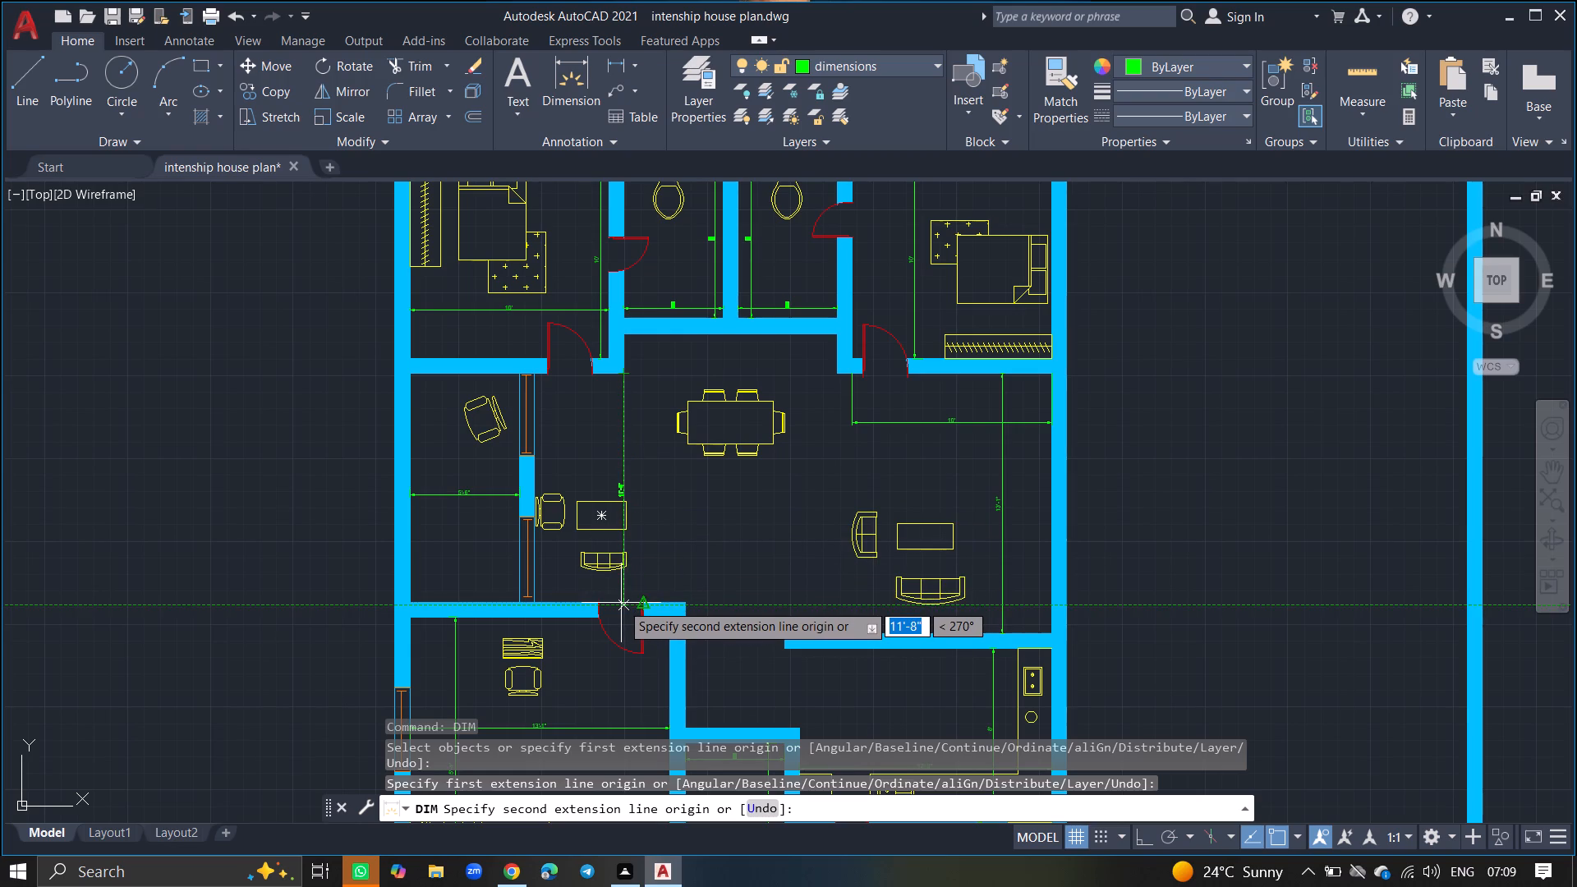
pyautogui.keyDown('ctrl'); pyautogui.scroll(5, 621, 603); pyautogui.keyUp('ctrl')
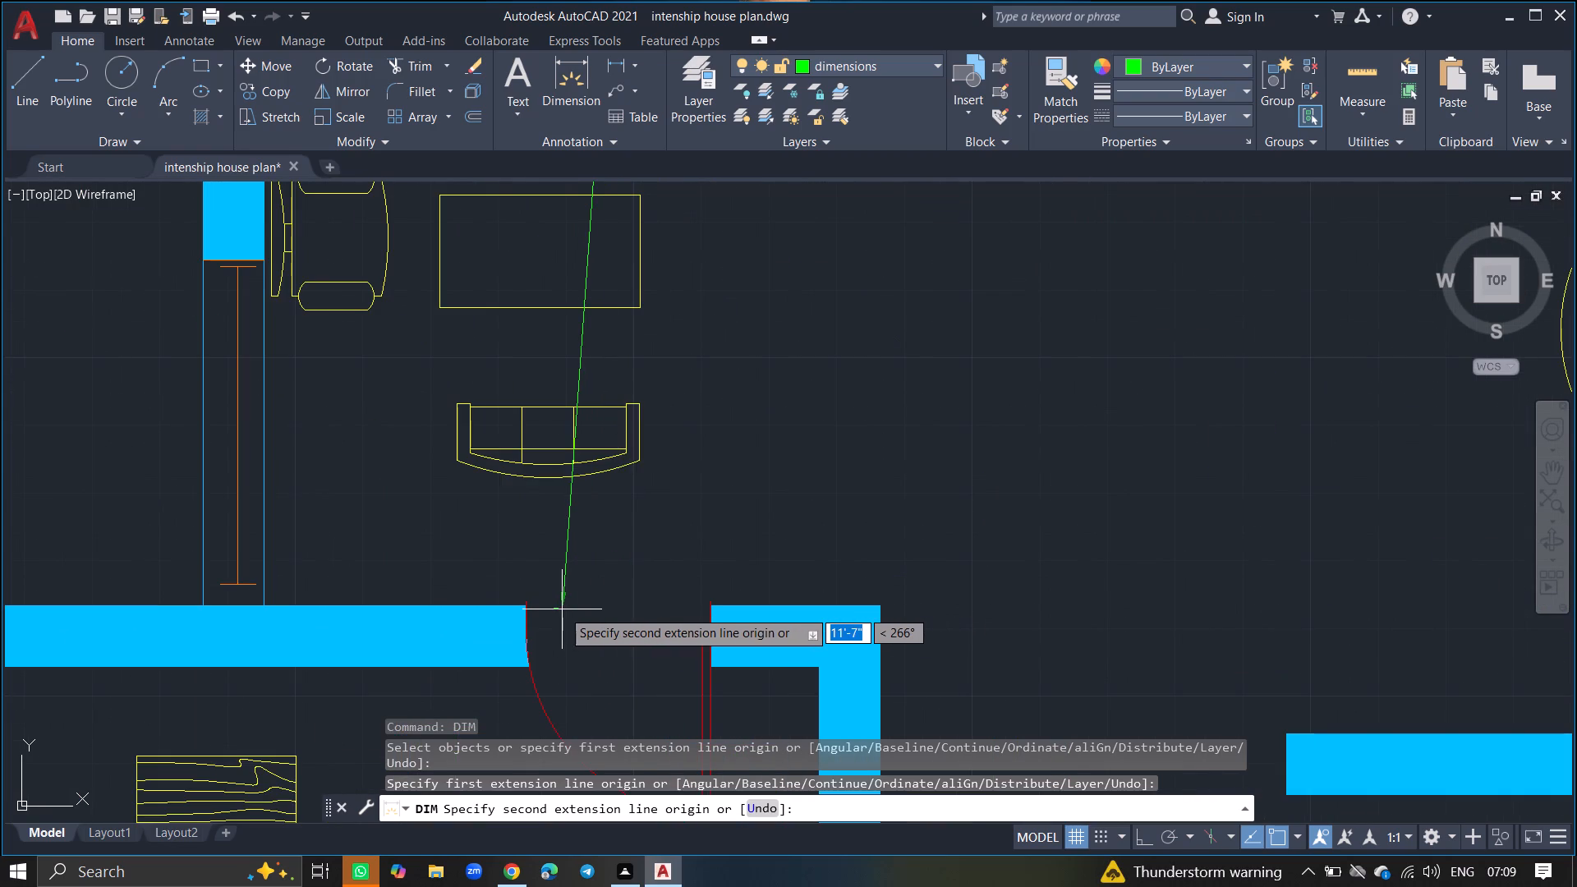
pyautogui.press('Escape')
# Add a vertical linear dimension in the living area from the lower bedroom wall to the upper bedroom wall, right beside the windowed partition.
pyautogui.write('diml')
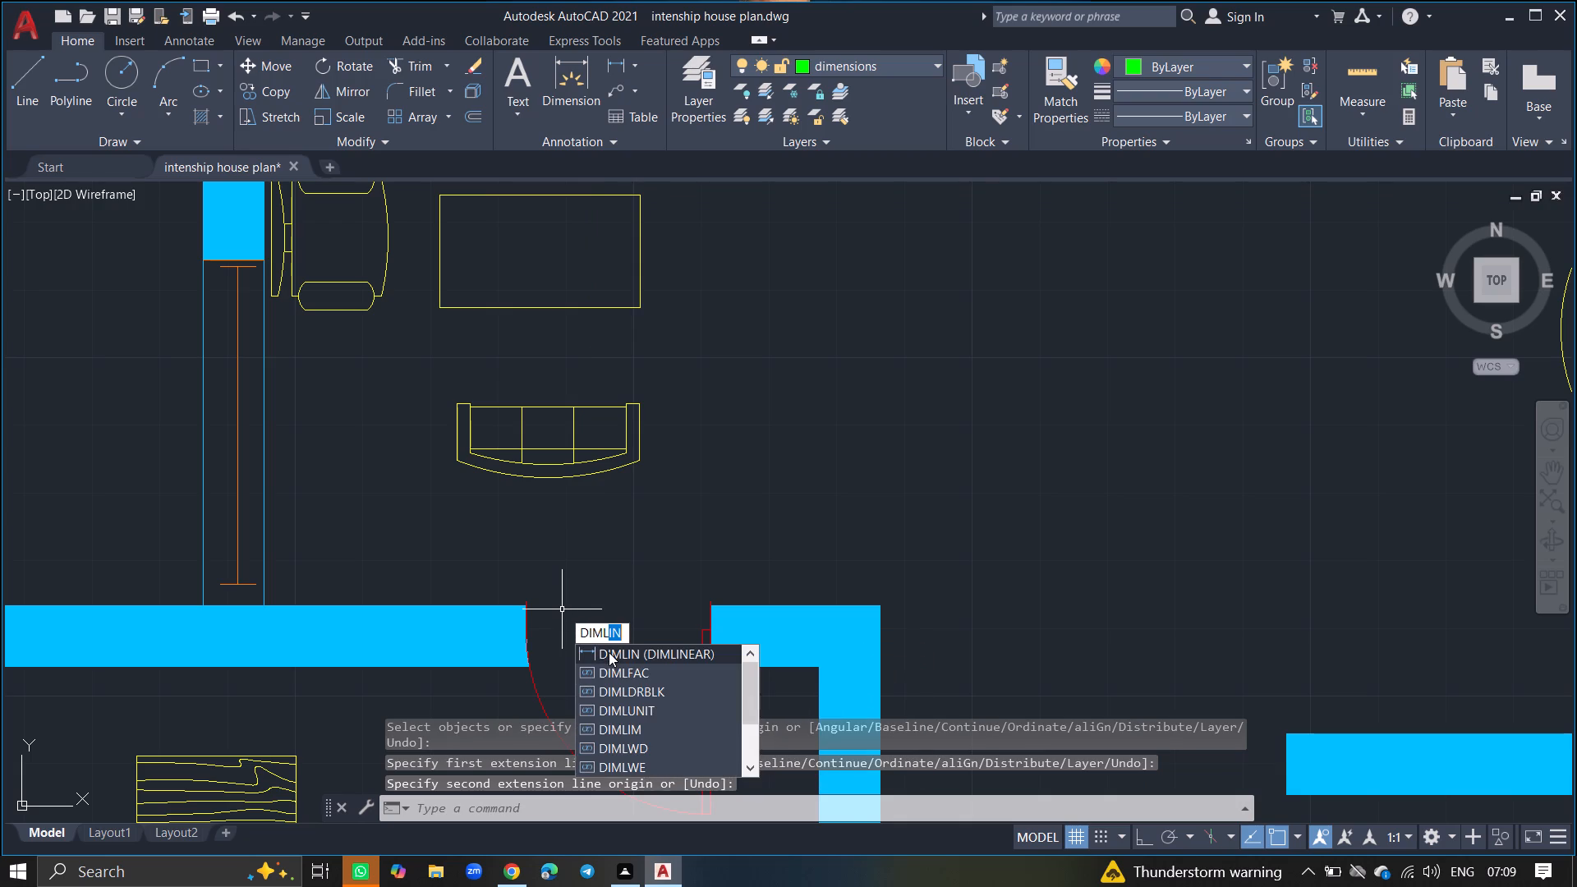
pyautogui.click(609, 652)
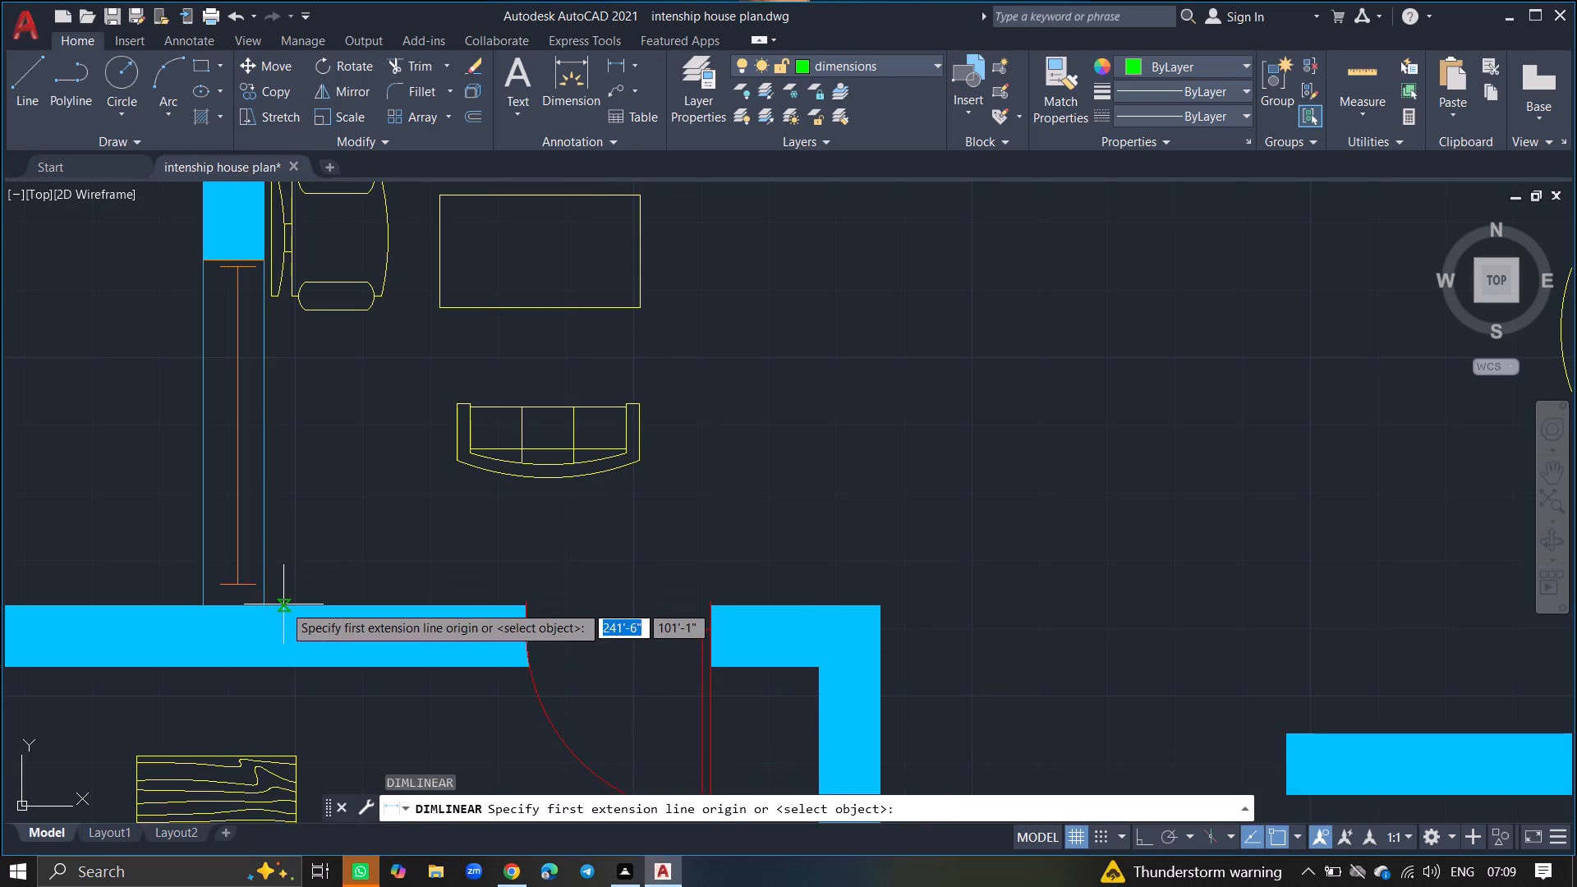
pyautogui.moveTo(283, 604); pyautogui.dragTo(293, 526)
pyautogui.keyDown('ctrl'); pyautogui.scroll(-2, 293, 526); pyautogui.keyUp('ctrl')
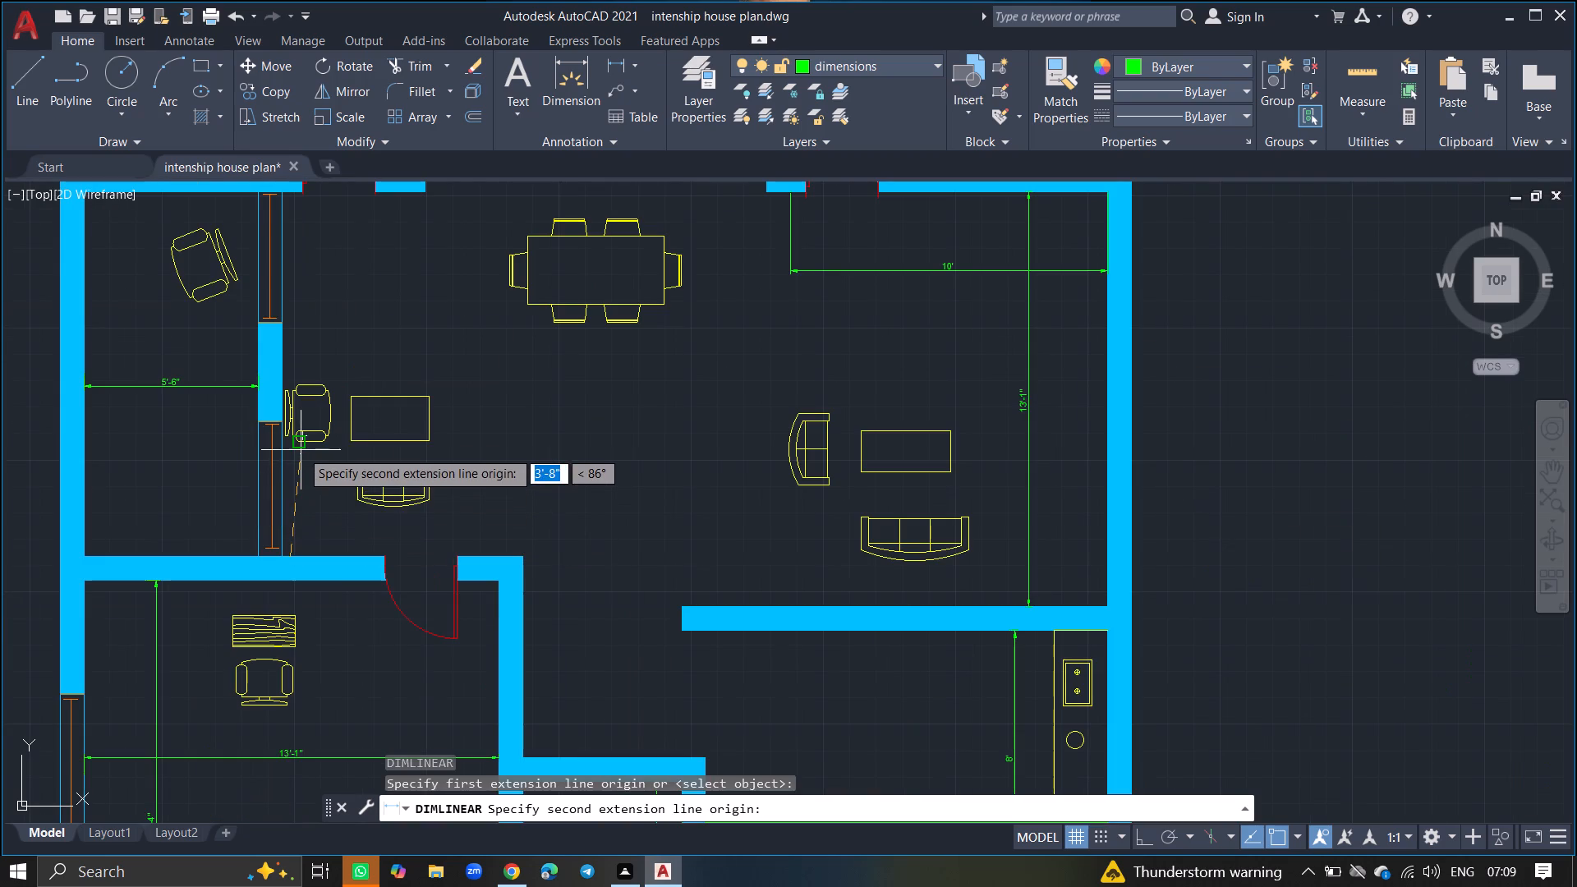
pyautogui.keyDown('ctrl'); pyautogui.scroll(-4, 301, 450); pyautogui.keyUp('ctrl')
pyautogui.keyDown('ctrl'); pyautogui.scroll(9, 300, 374); pyautogui.keyUp('ctrl')
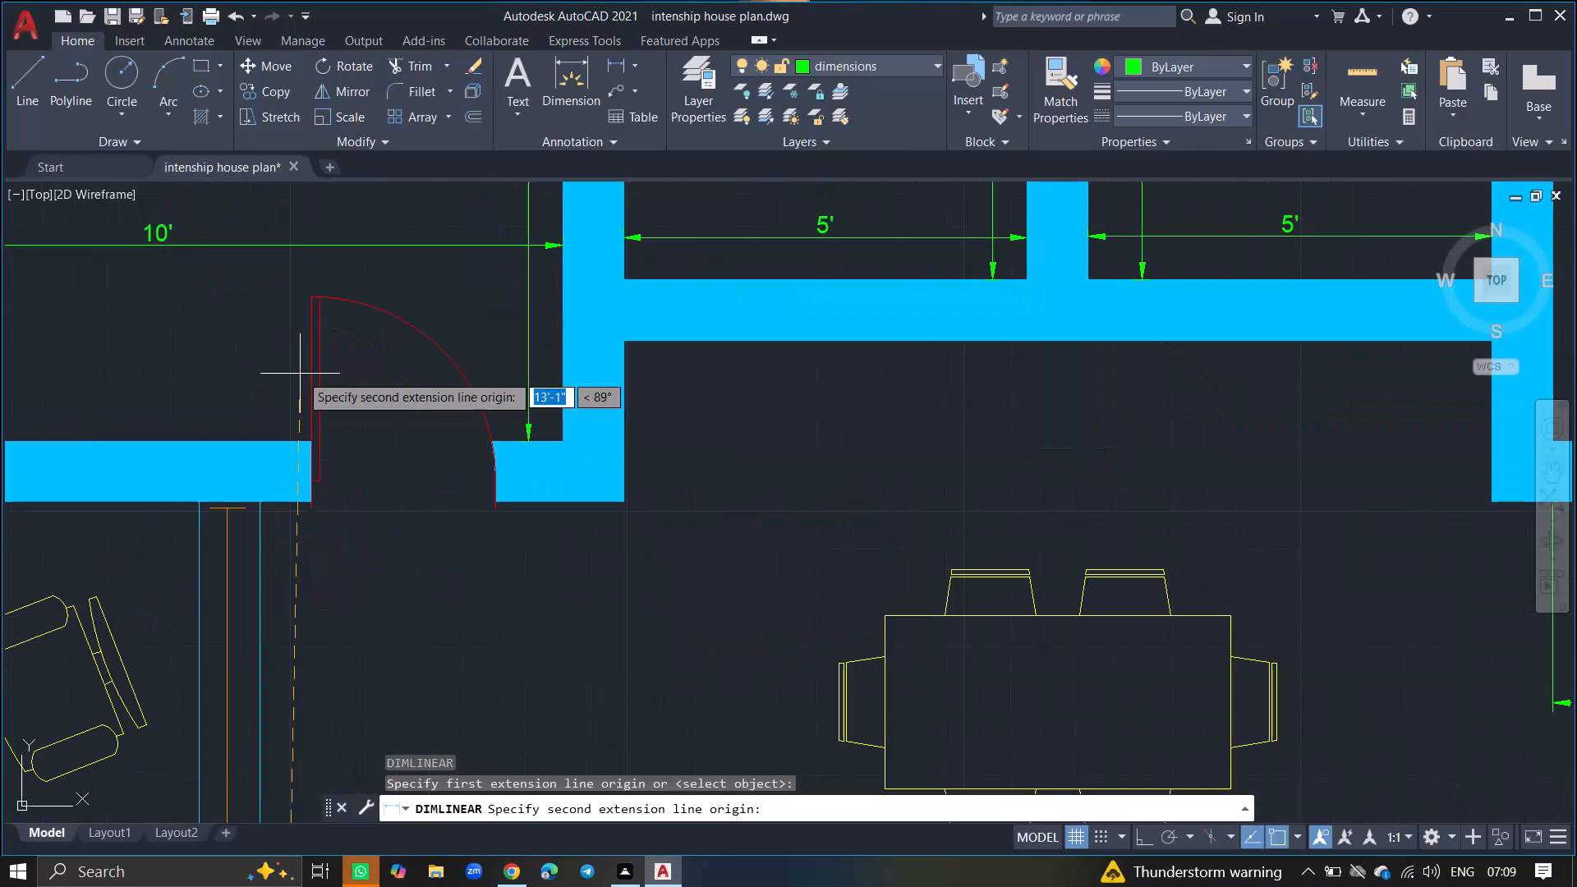
pyautogui.moveTo(269, 502); pyautogui.dragTo(270, 514)
pyautogui.click(270, 514)
pyautogui.keyDown('ctrl'); pyautogui.scroll(-2, 298, 572); pyautogui.keyUp('ctrl')
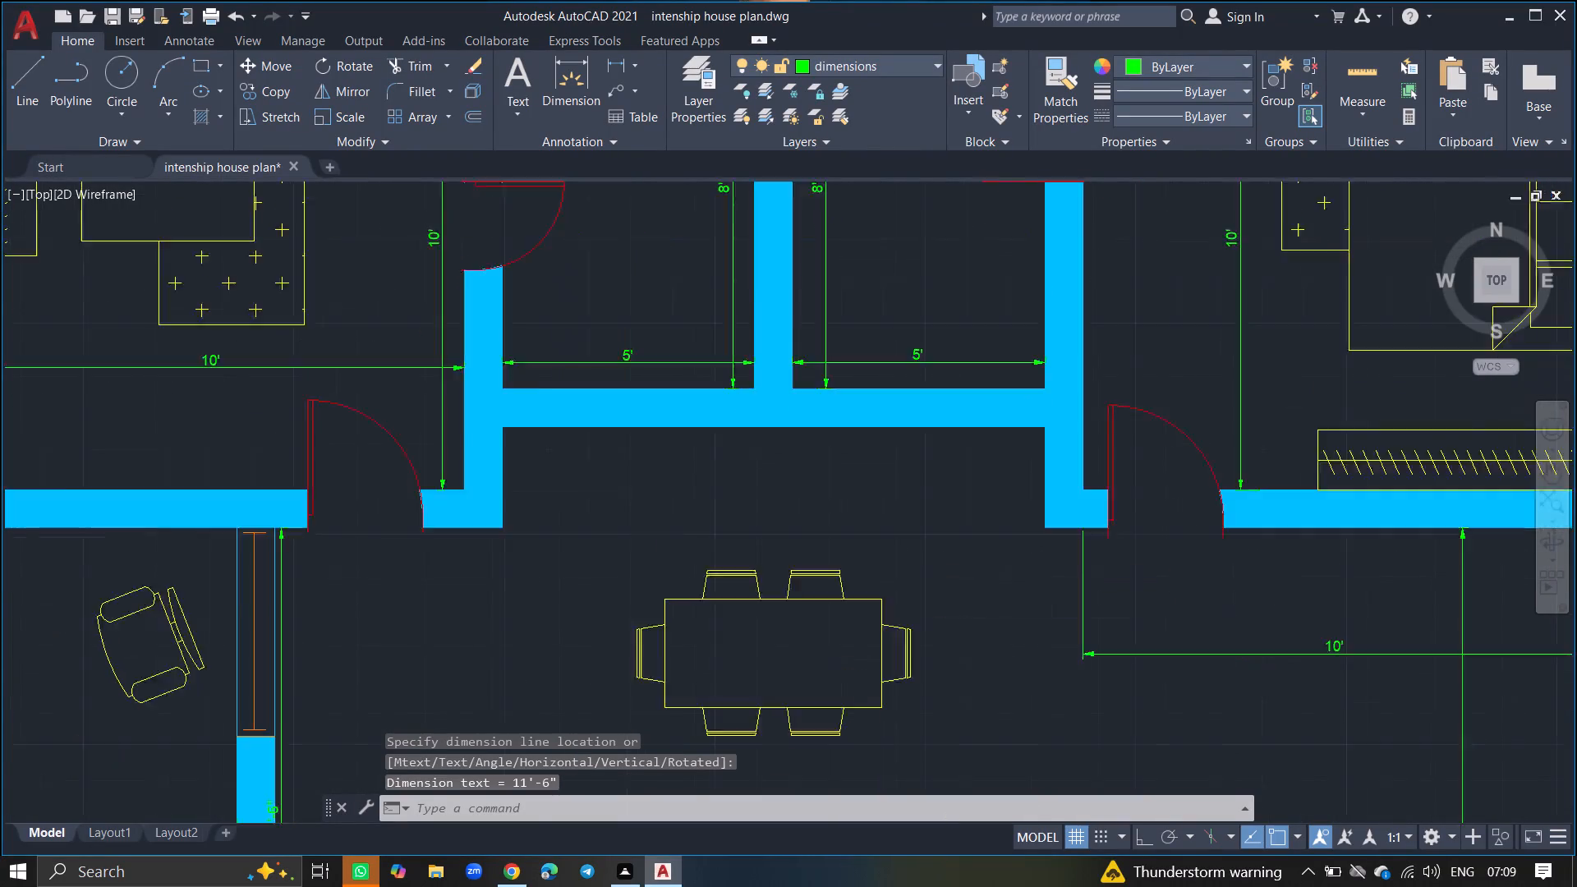
pyautogui.keyDown('ctrl'); pyautogui.scroll(-1, 298, 572); pyautogui.keyUp('ctrl')
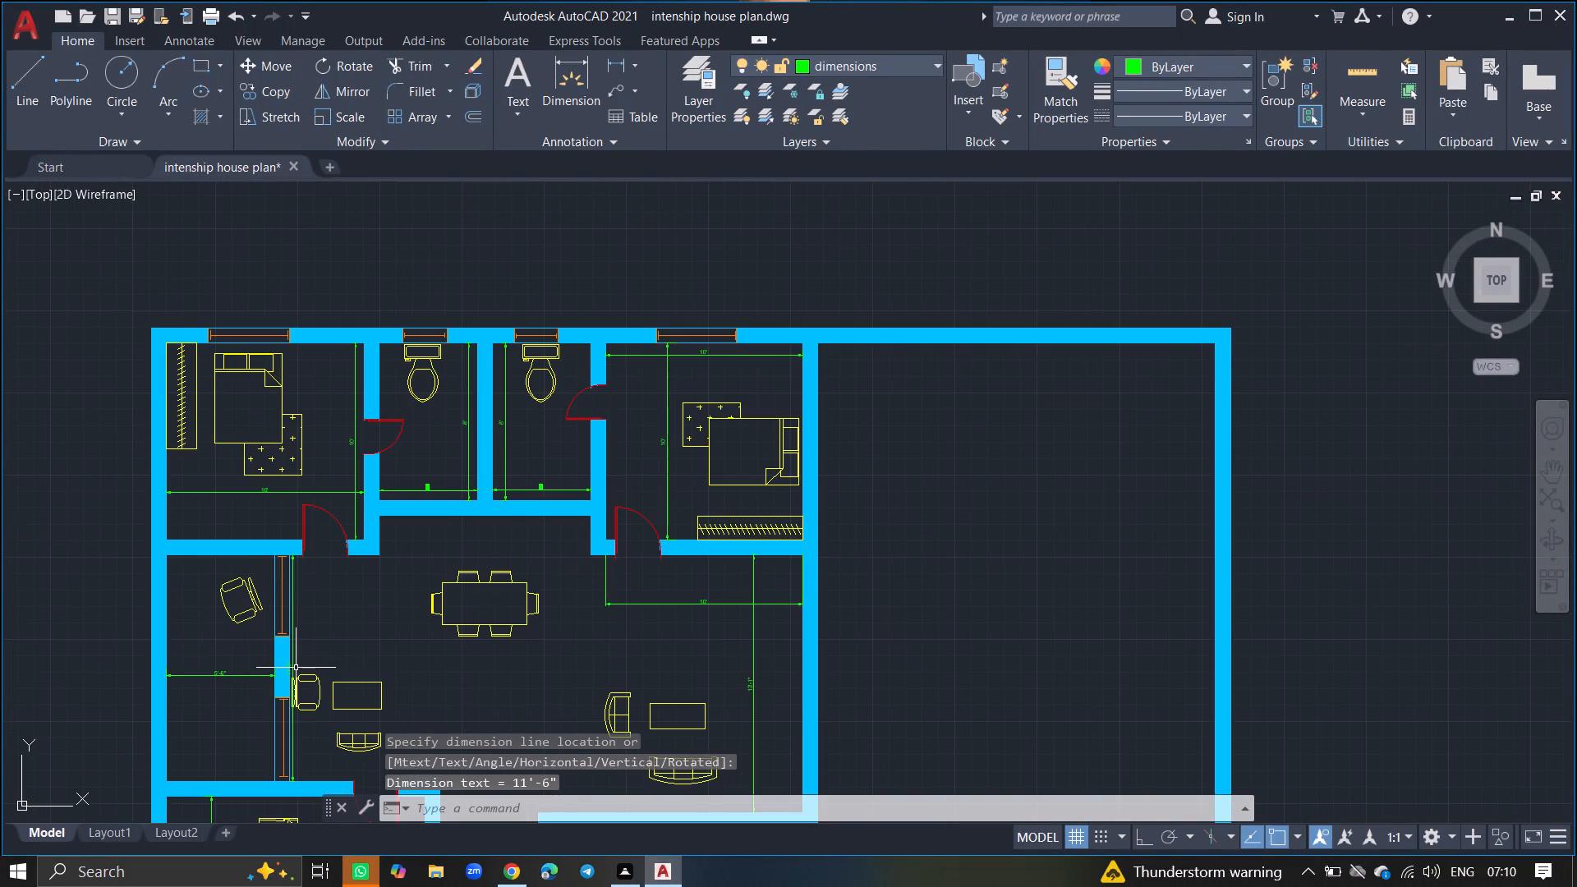
# Add a horizontal linear dimension above the armchair and small table, from the windowed partition to the point in line with the upper bedroom's wall corner.
pyautogui.keyDown('ctrl'); pyautogui.scroll(6, 294, 669); pyautogui.keyUp('ctrl')
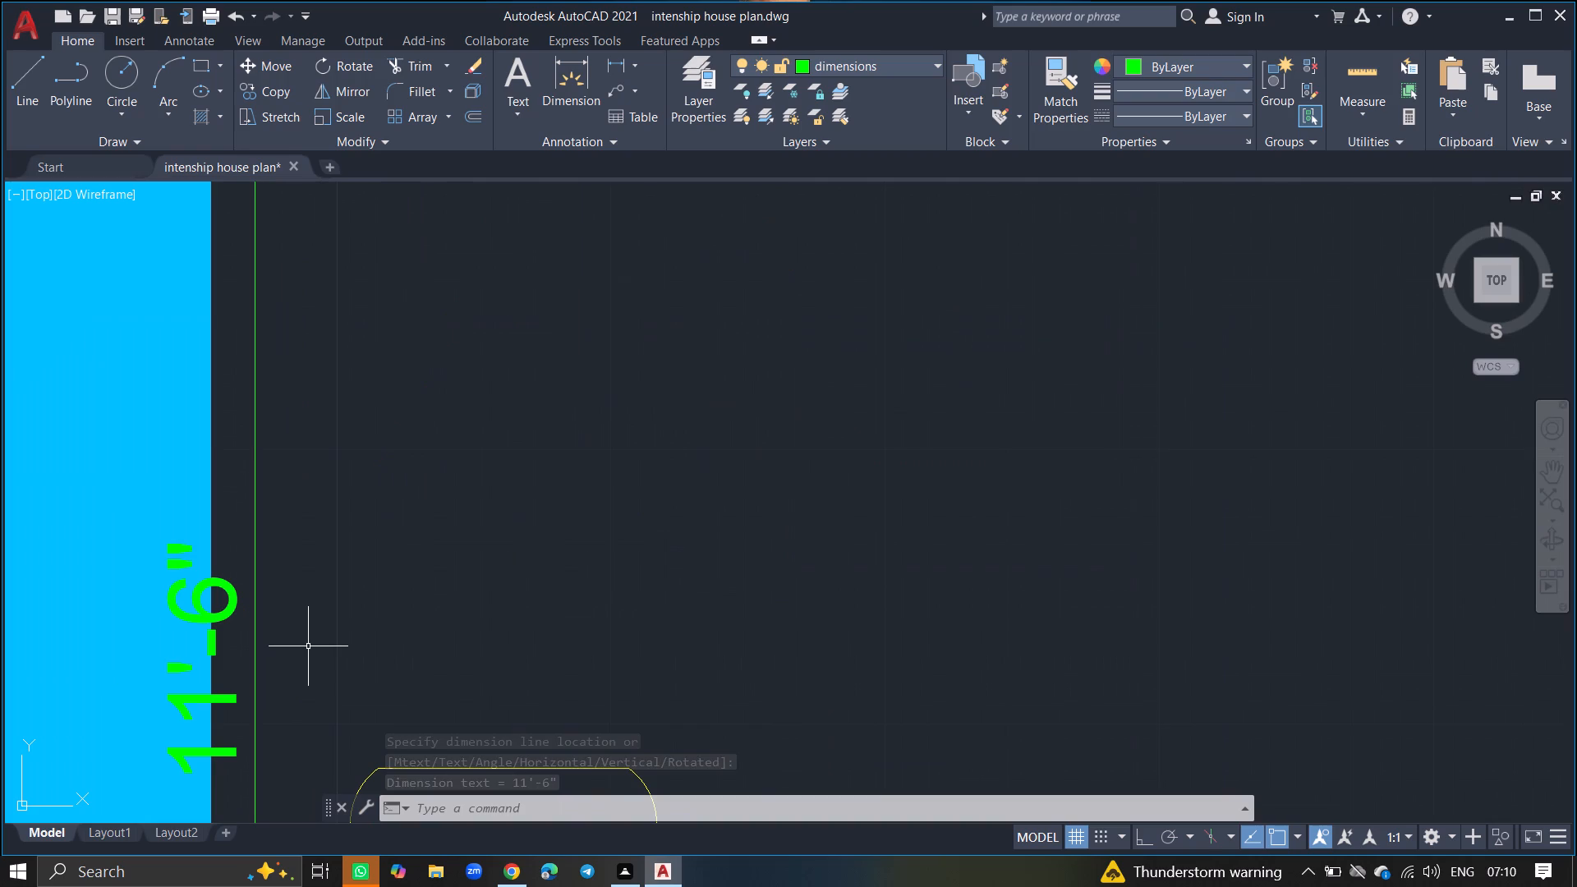
pyautogui.write('diml')
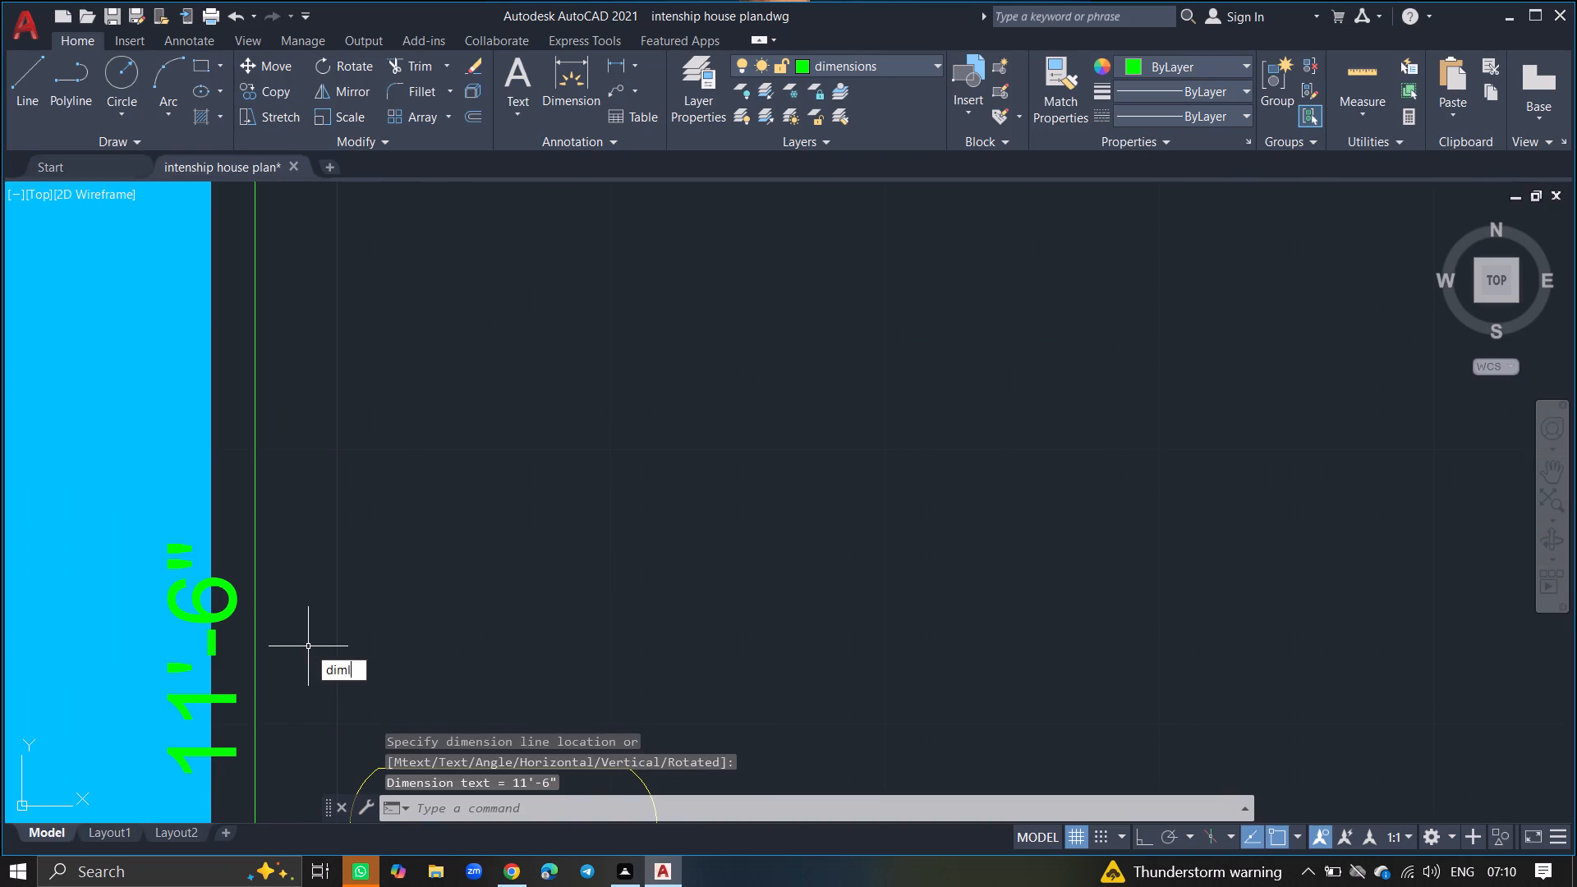
pyautogui.moveTo(349, 689); pyautogui.dragTo(296, 534)
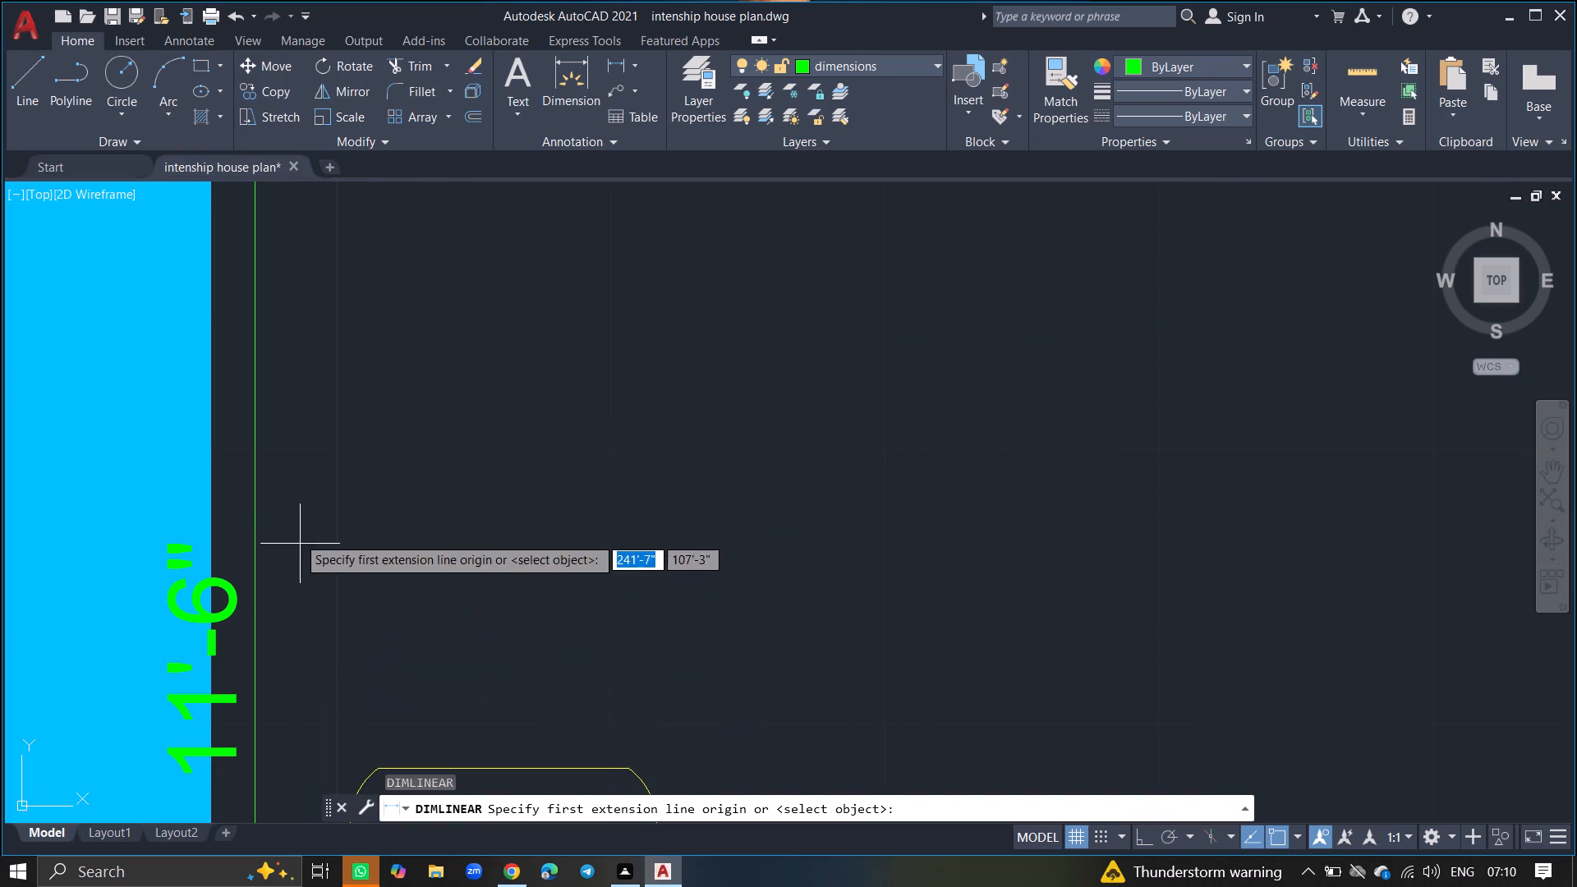
pyautogui.moveTo(296, 534); pyautogui.dragTo(273, 485)
pyautogui.moveTo(208, 498); pyautogui.dragTo(425, 499)
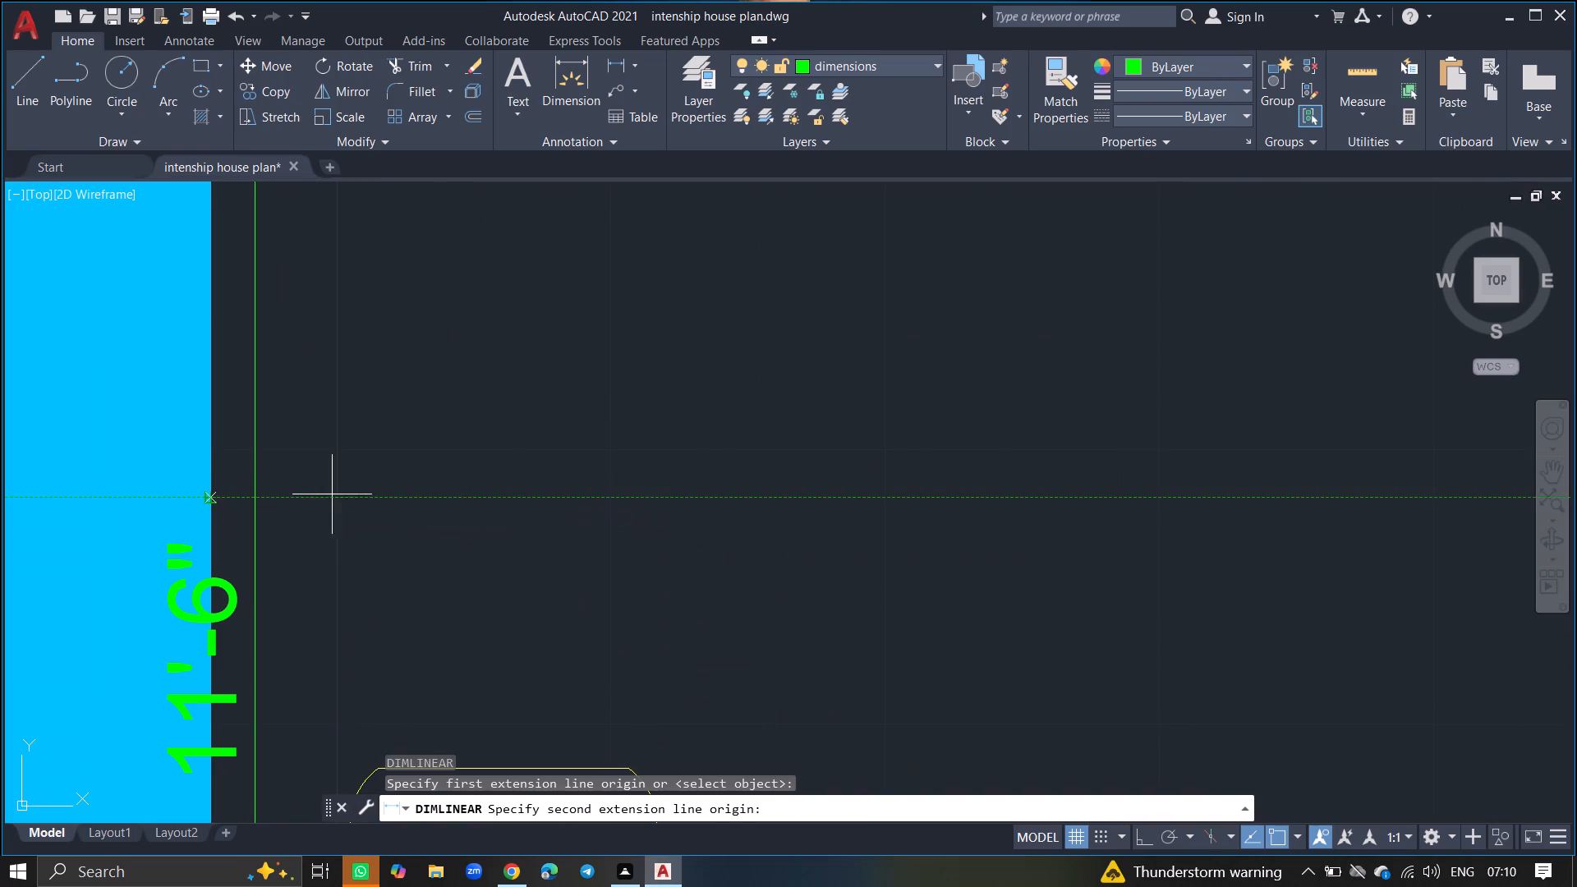
pyautogui.moveTo(425, 499); pyautogui.dragTo(469, 508)
pyautogui.keyDown('ctrl'); pyautogui.scroll(-5, 469, 508); pyautogui.keyUp('ctrl')
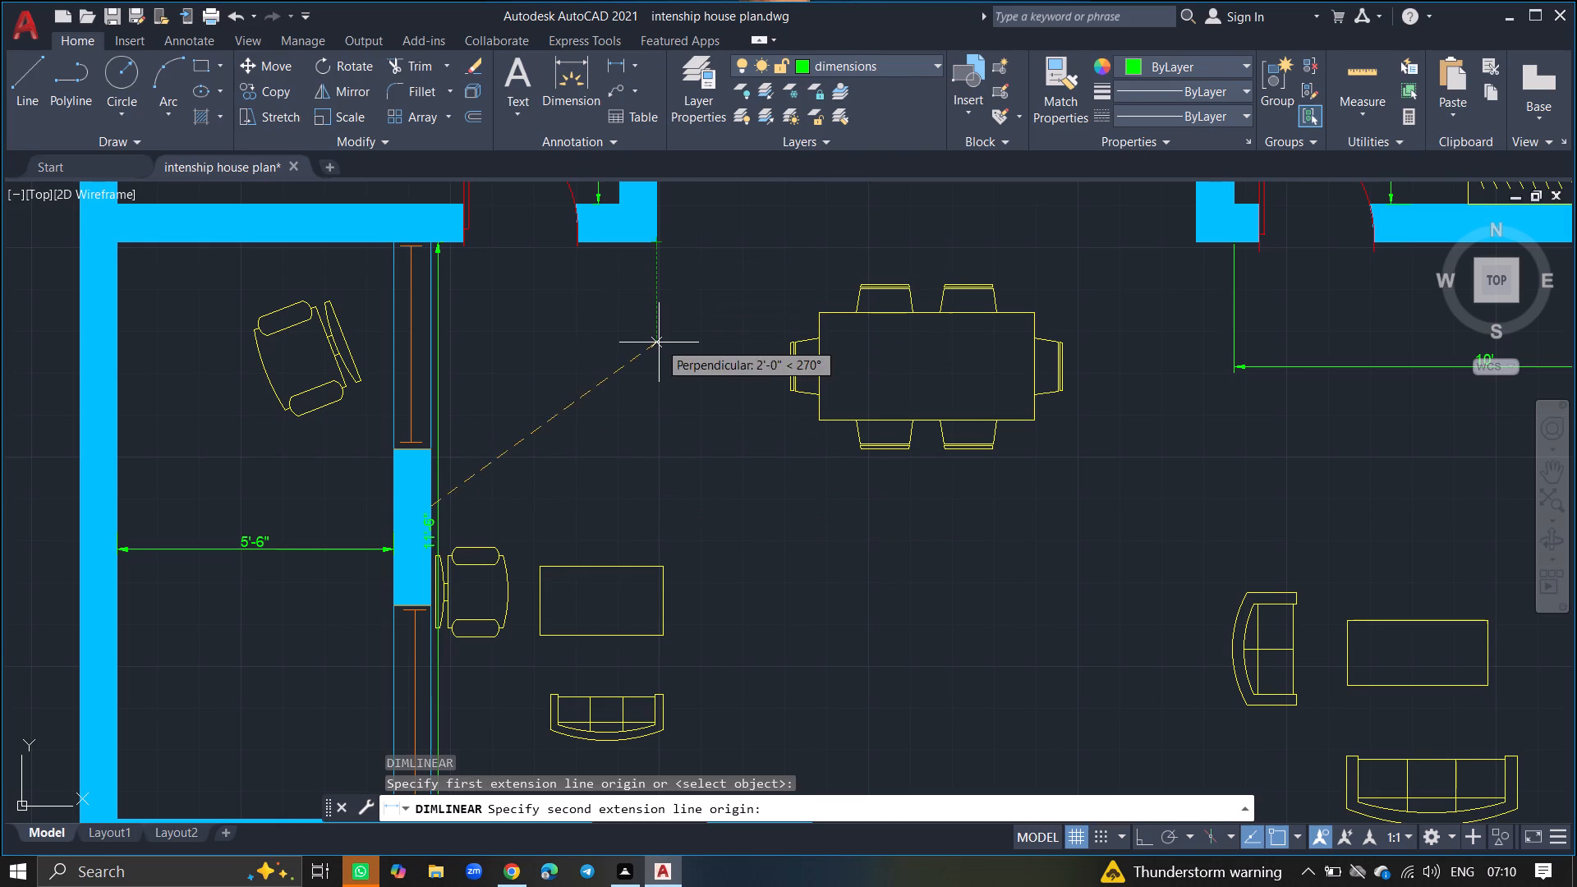
pyautogui.click(661, 506)
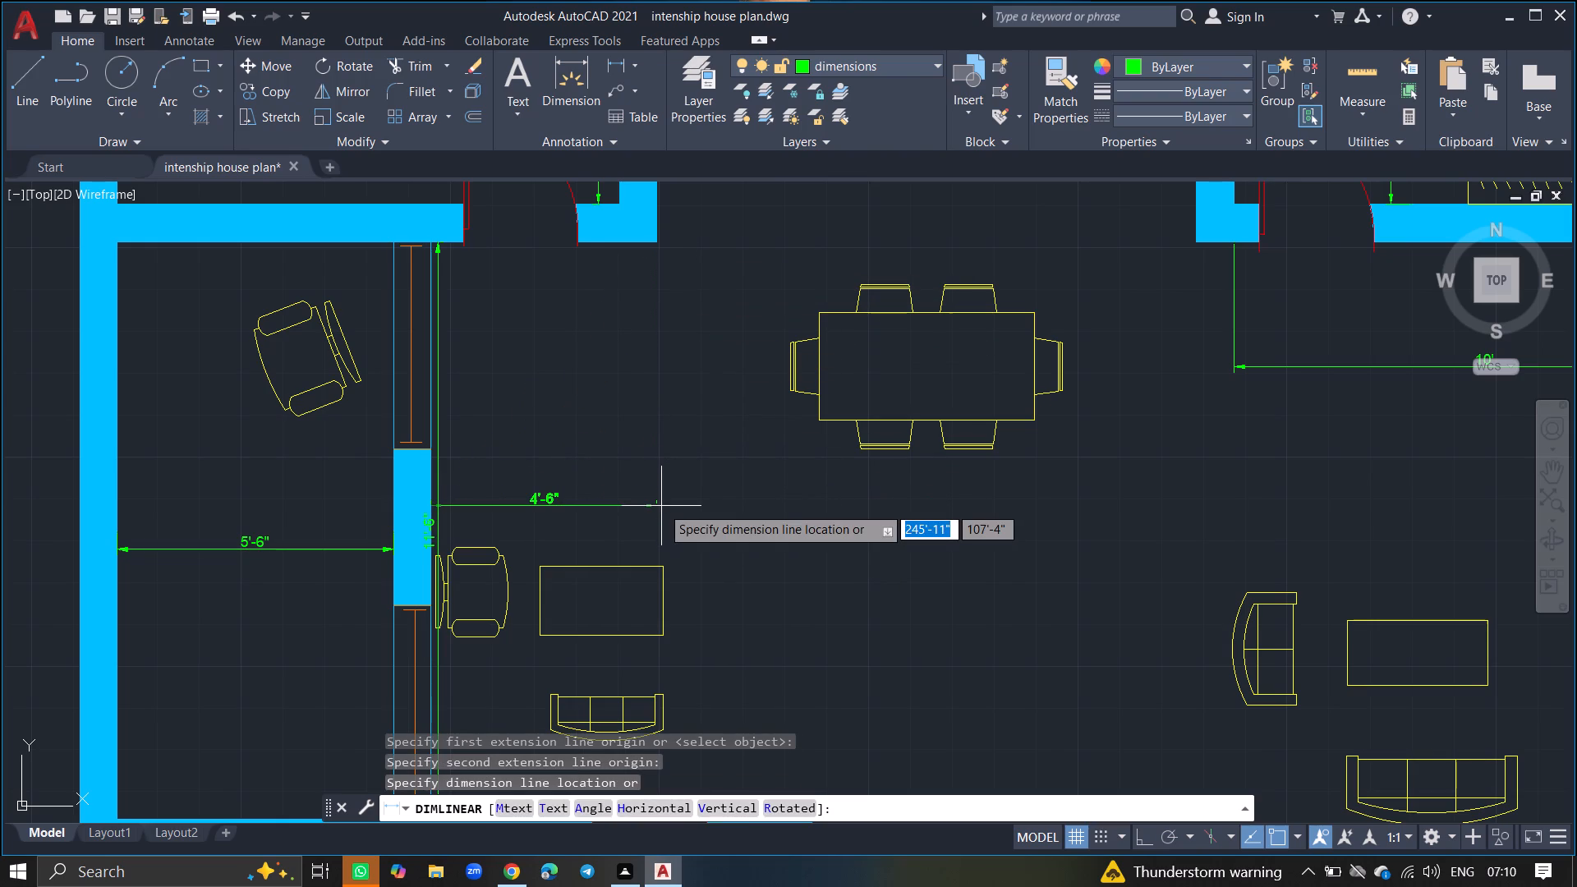
pyautogui.click(743, 507)
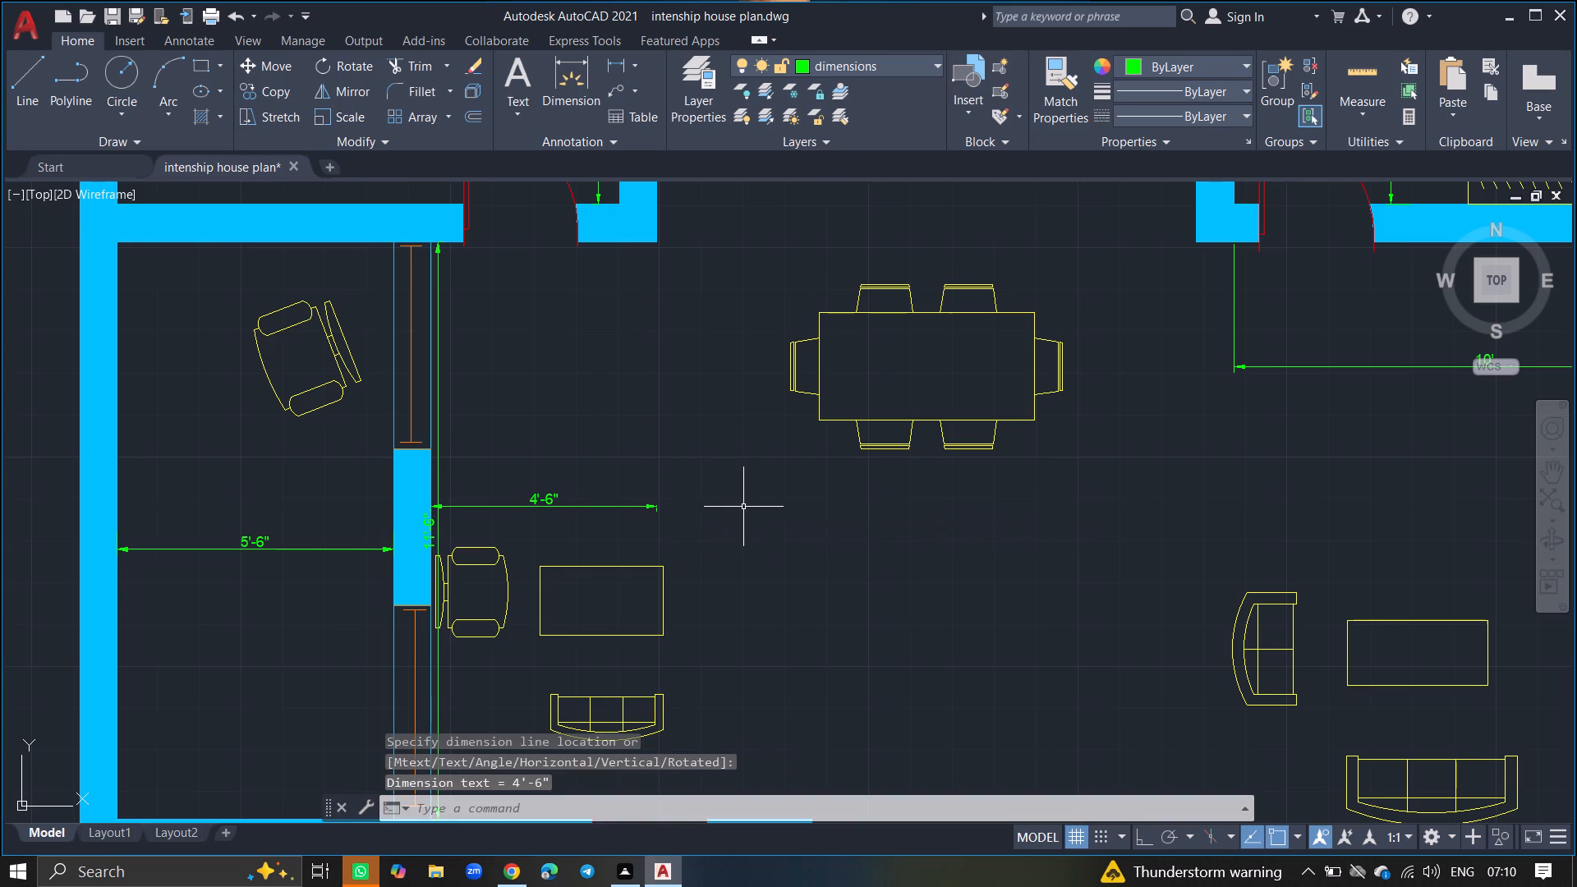
# Make the furniture layer current.
pyautogui.keyDown('ctrl'); pyautogui.scroll(-3, 719, 433); pyautogui.keyUp('ctrl')
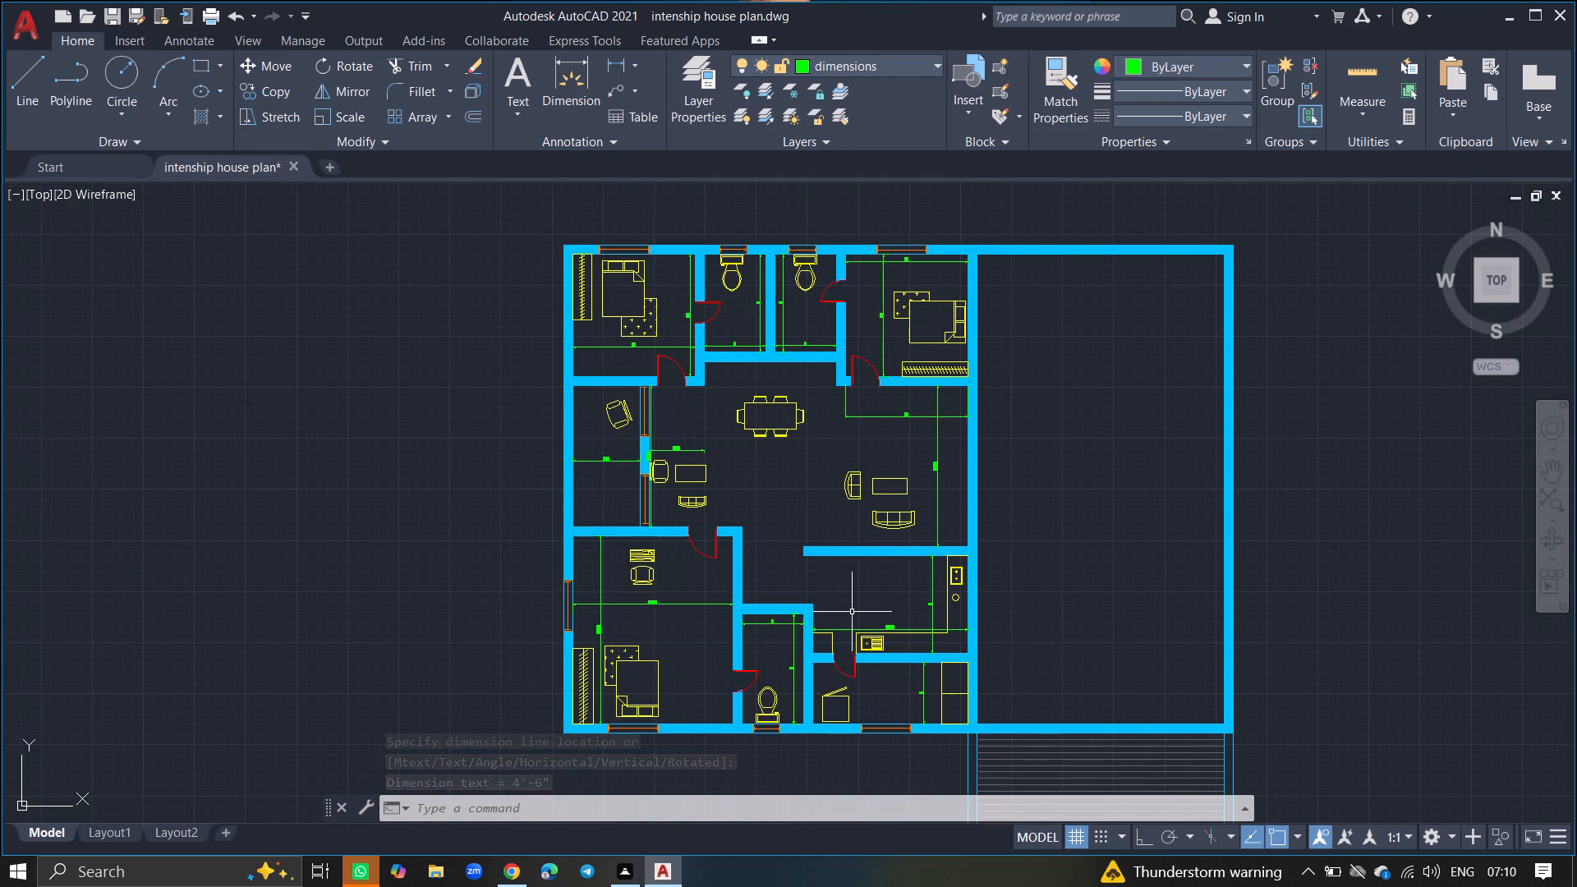
pyautogui.click(698, 99)
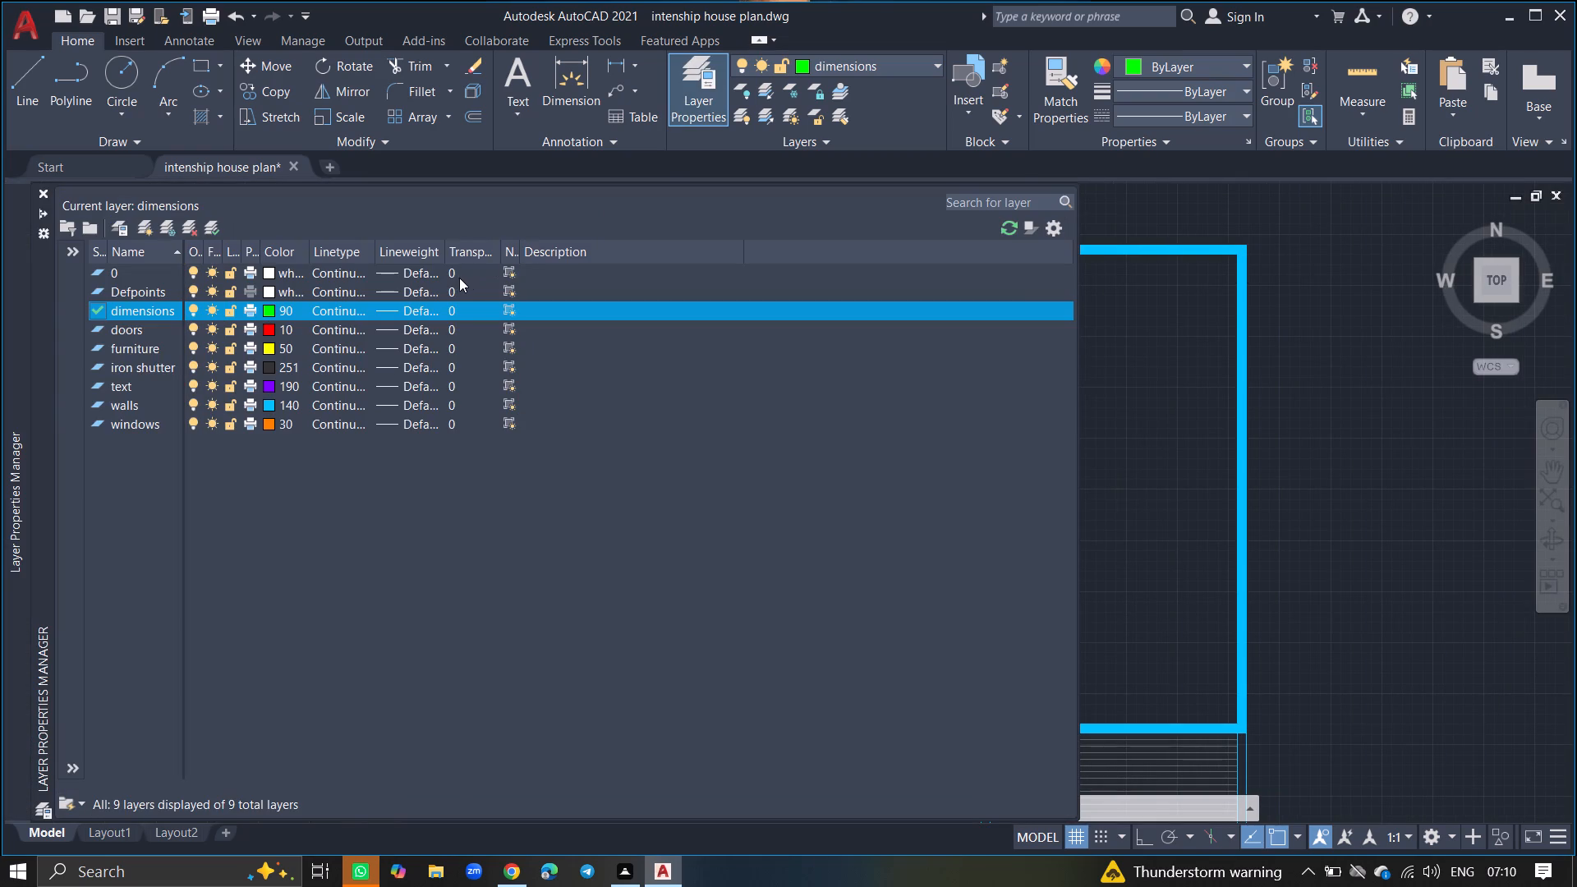
pyautogui.doubleClick(123, 348)
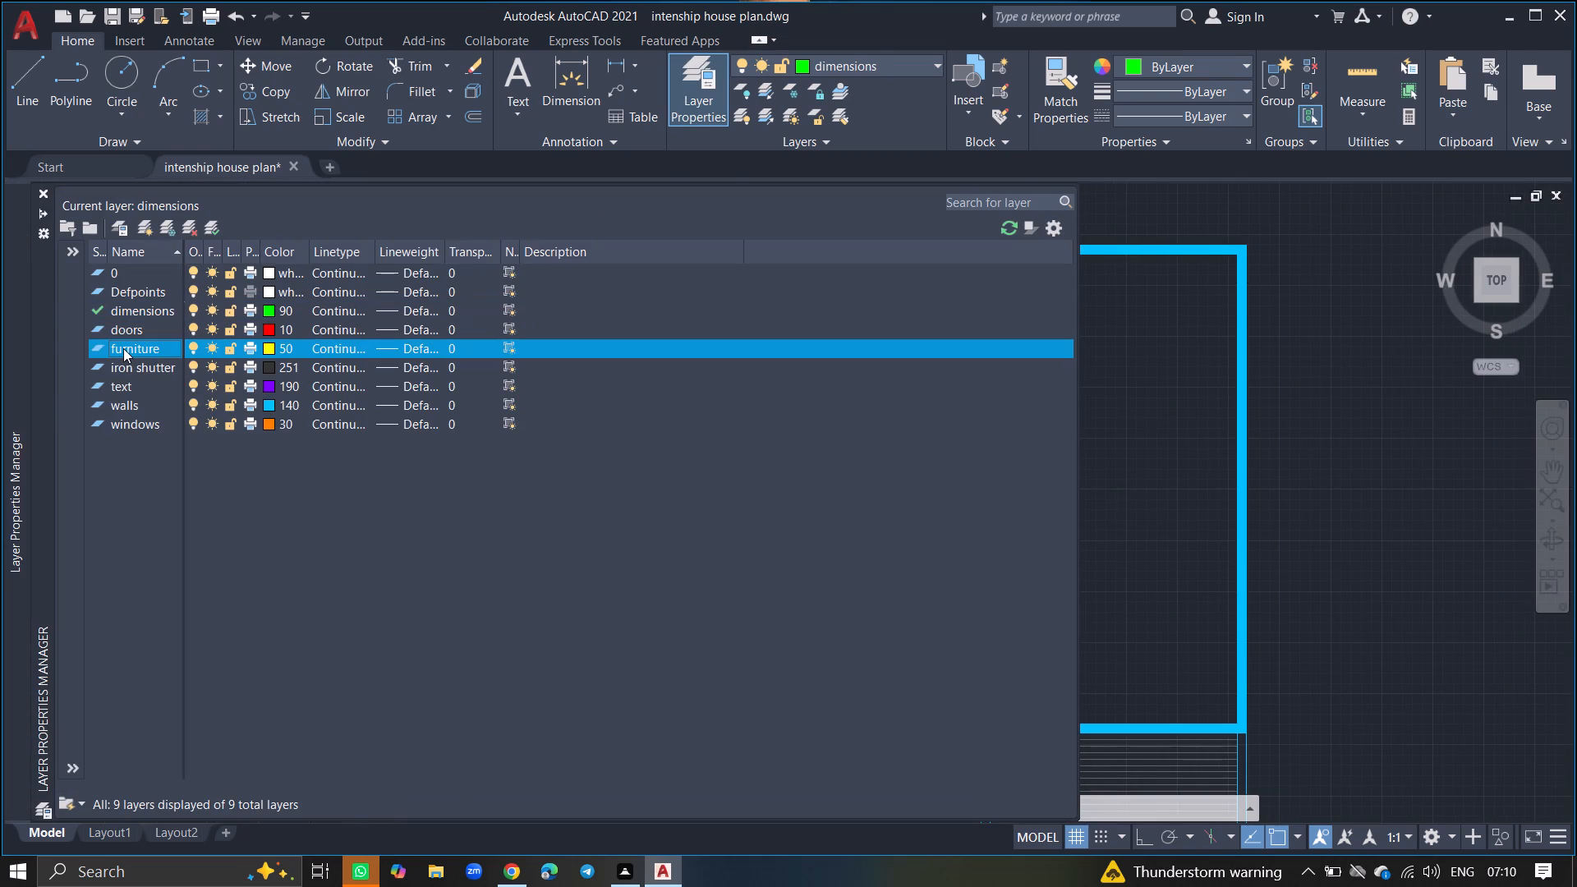
pyautogui.click(44, 191)
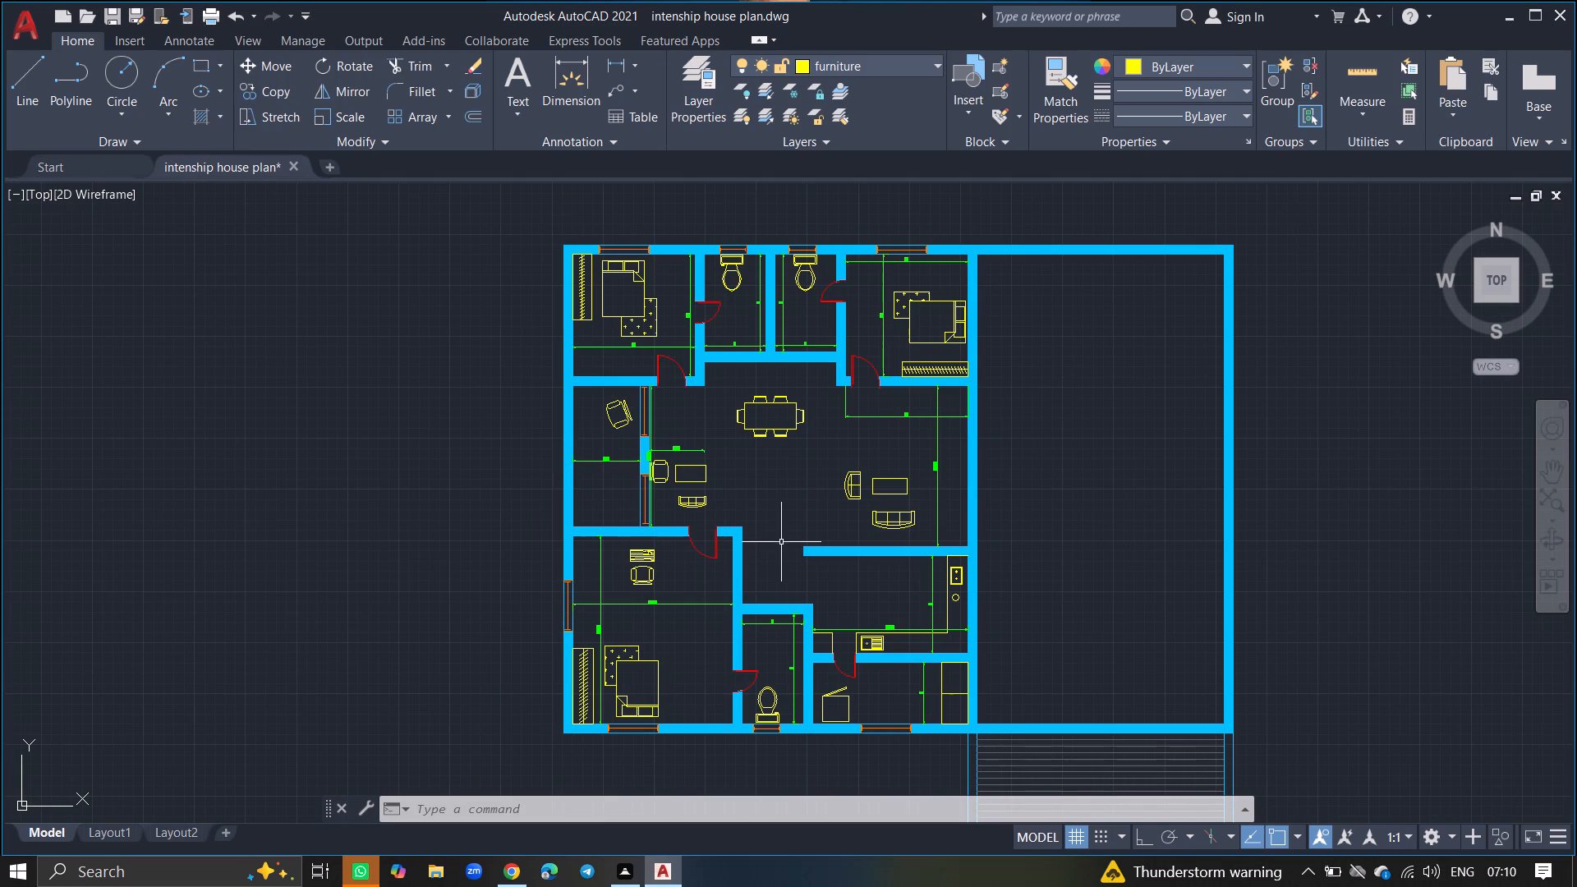
# Draw a rectangle about 1'-5" by 7" near the lower wall of the bathroom adjoining the upper-left bedroom.
pyautogui.write('rec')
pyautogui.press('Return')
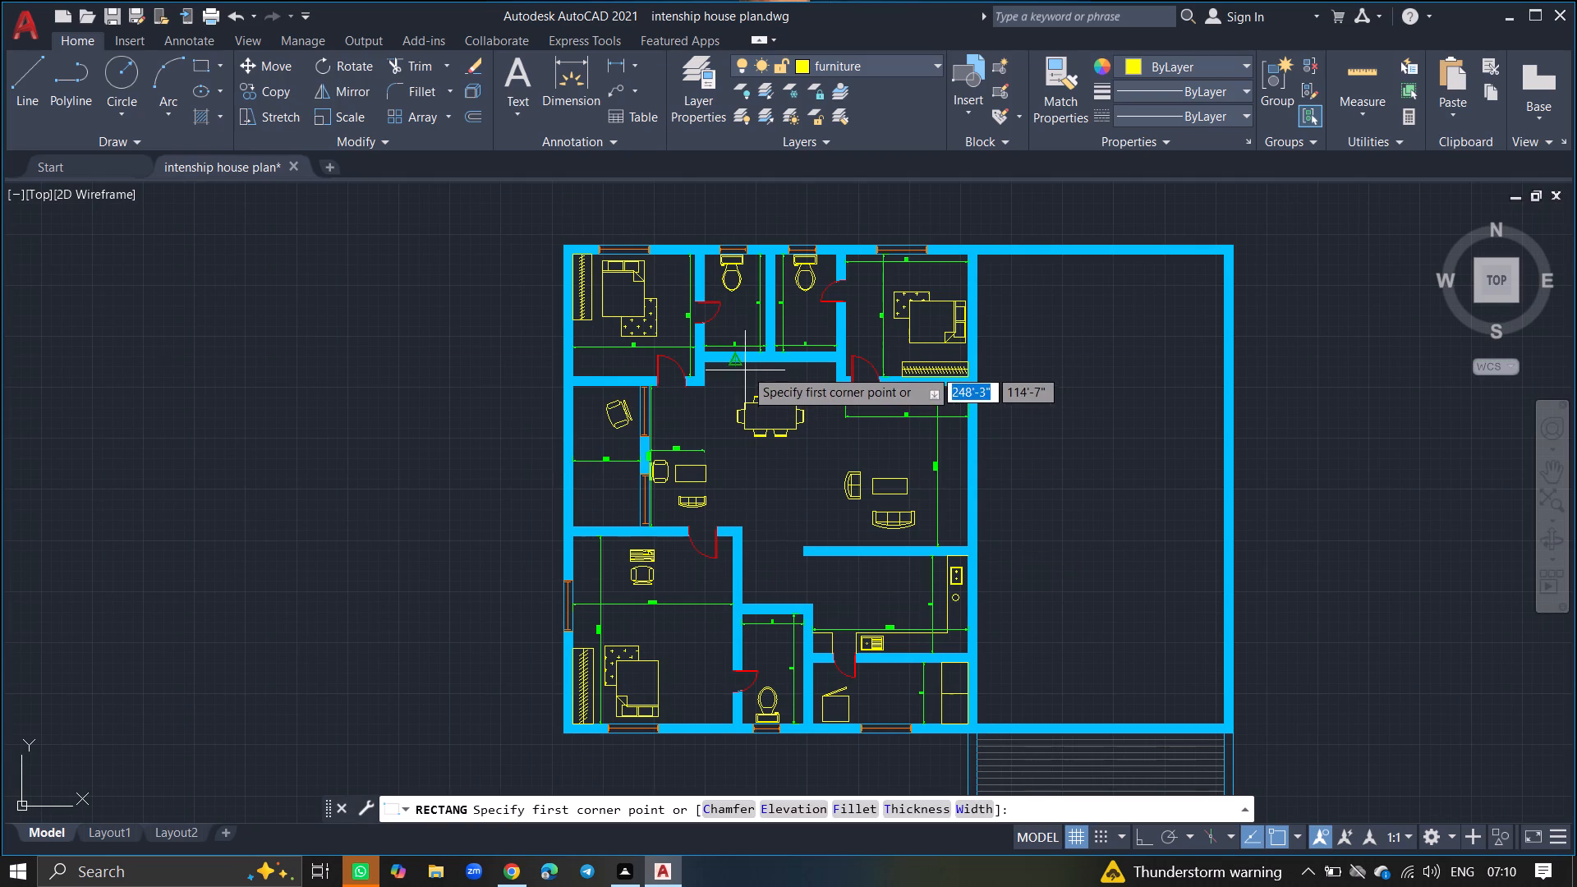
pyautogui.keyDown('ctrl'); pyautogui.scroll(6, 740, 335); pyautogui.keyUp('ctrl')
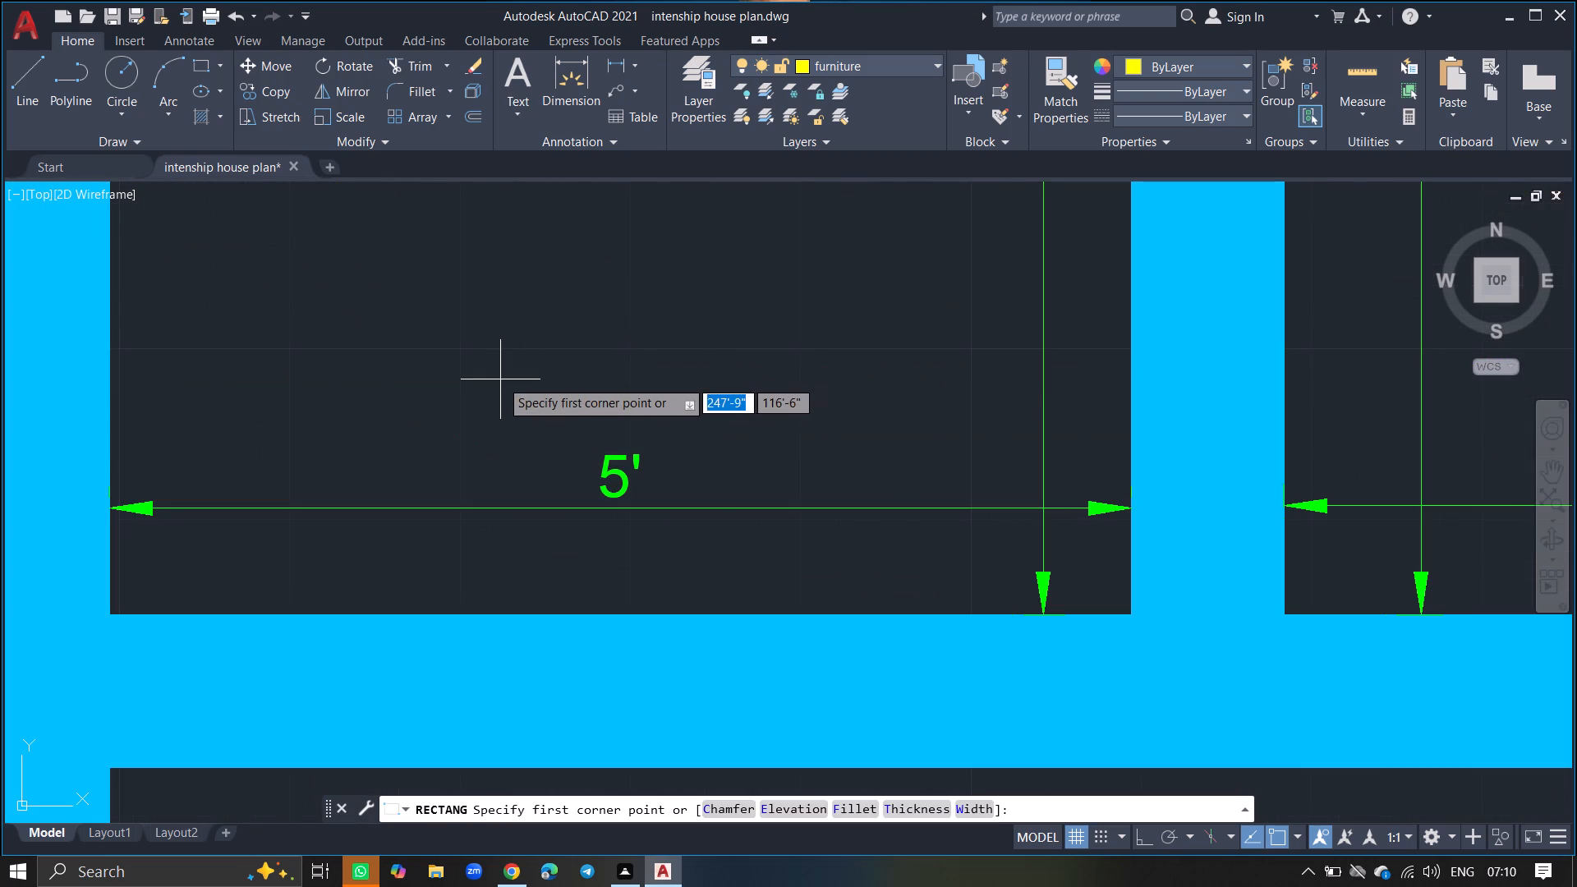
pyautogui.moveTo(453, 388); pyautogui.dragTo(629, 526)
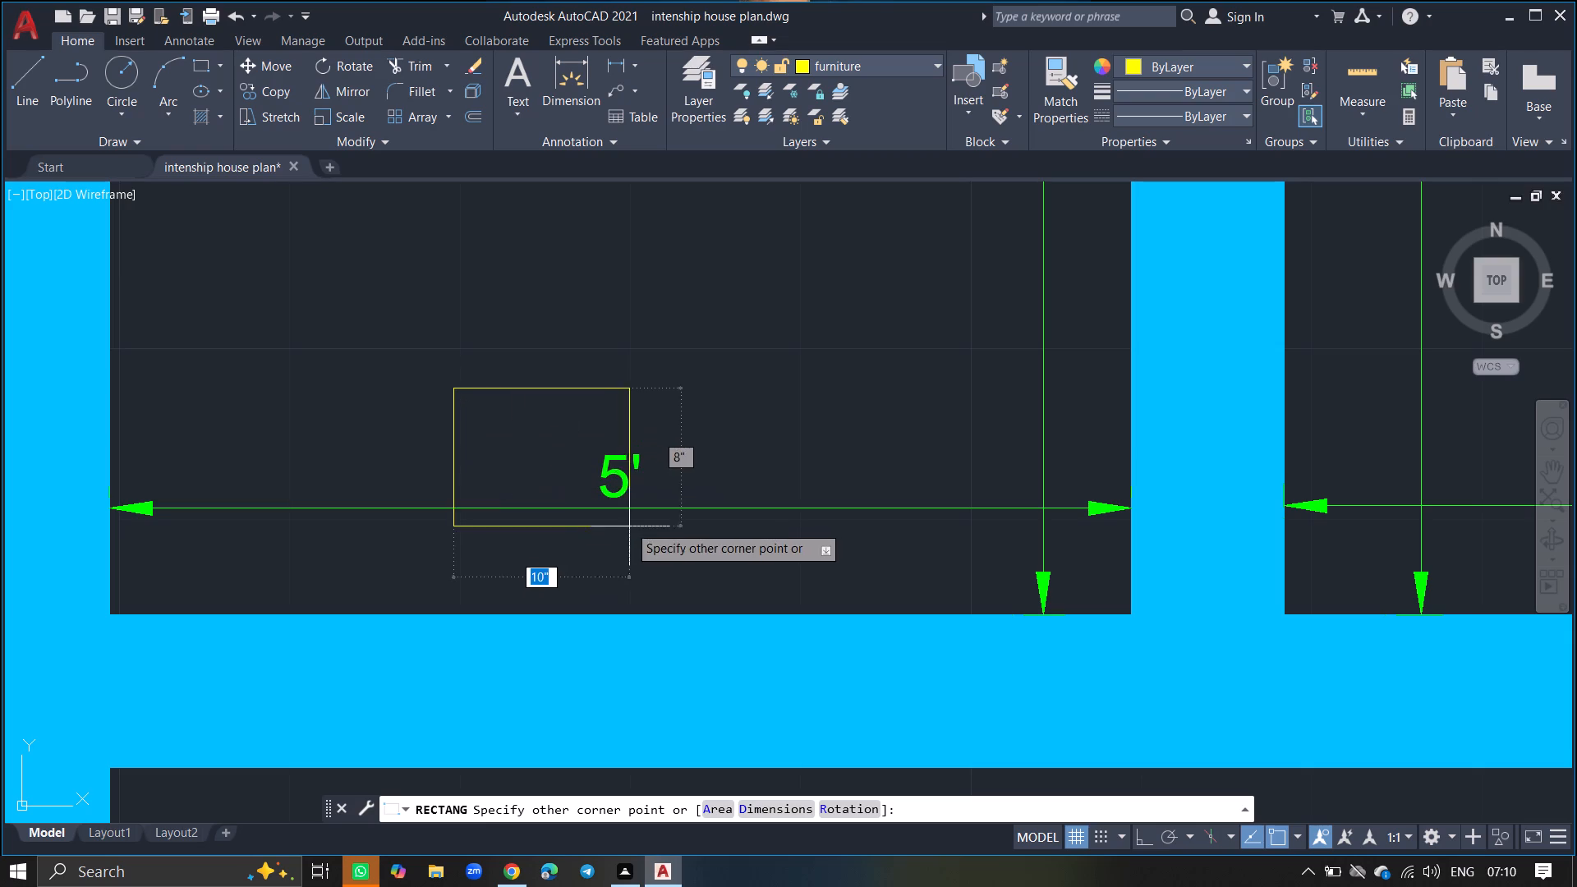
pyautogui.moveTo(629, 526); pyautogui.dragTo(639, 510)
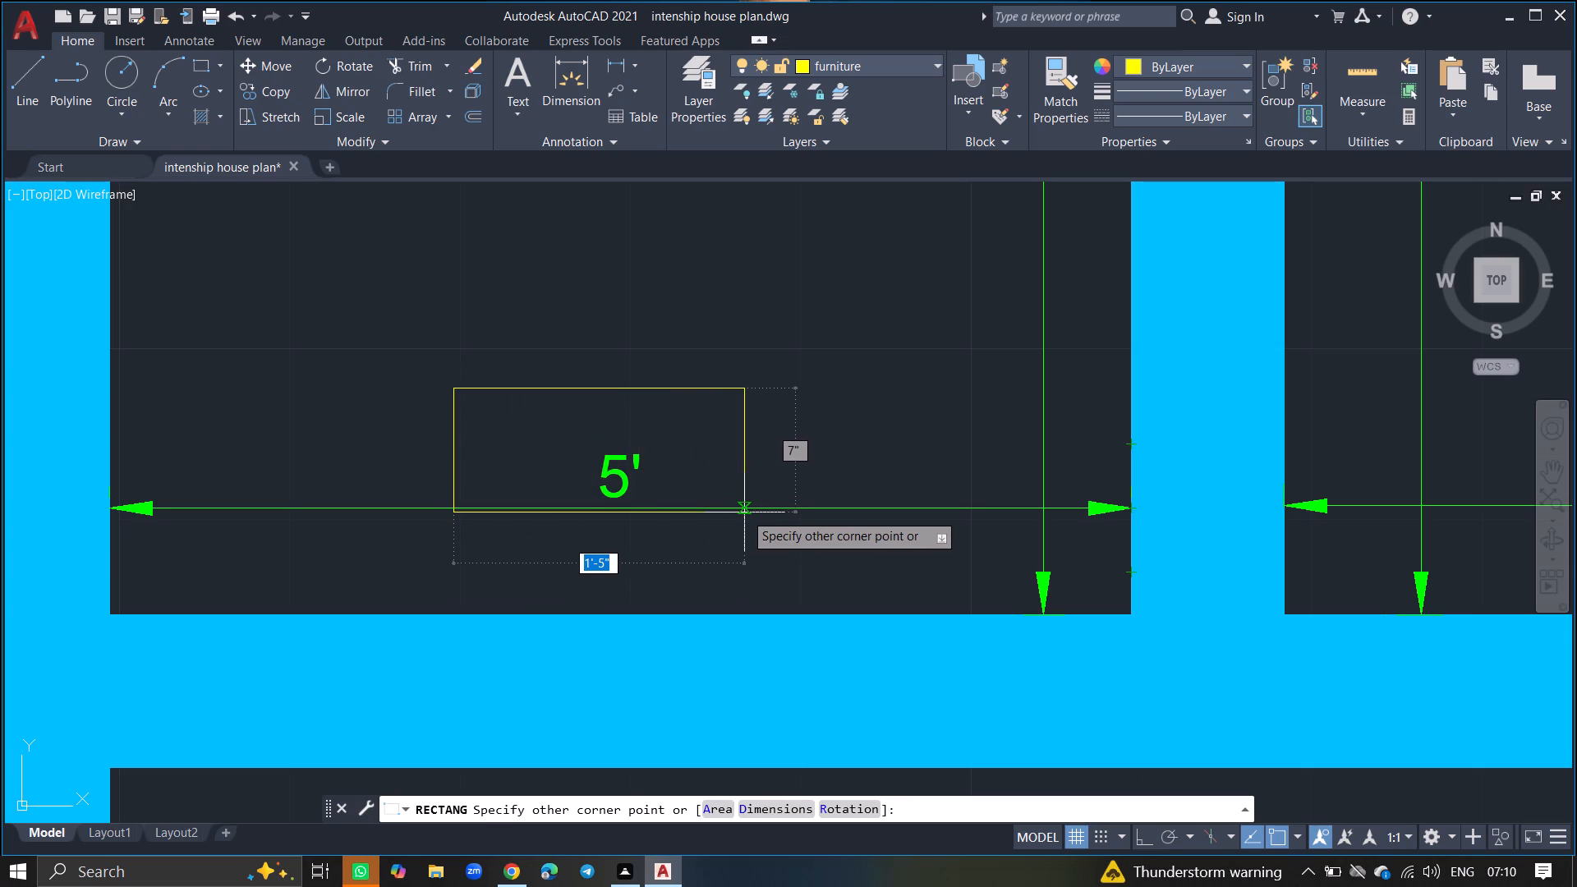
pyautogui.click(744, 512)
# Move the rectangle by its upper edge midpoint down to just above the bathroom's lower wall.
pyautogui.click(743, 475)
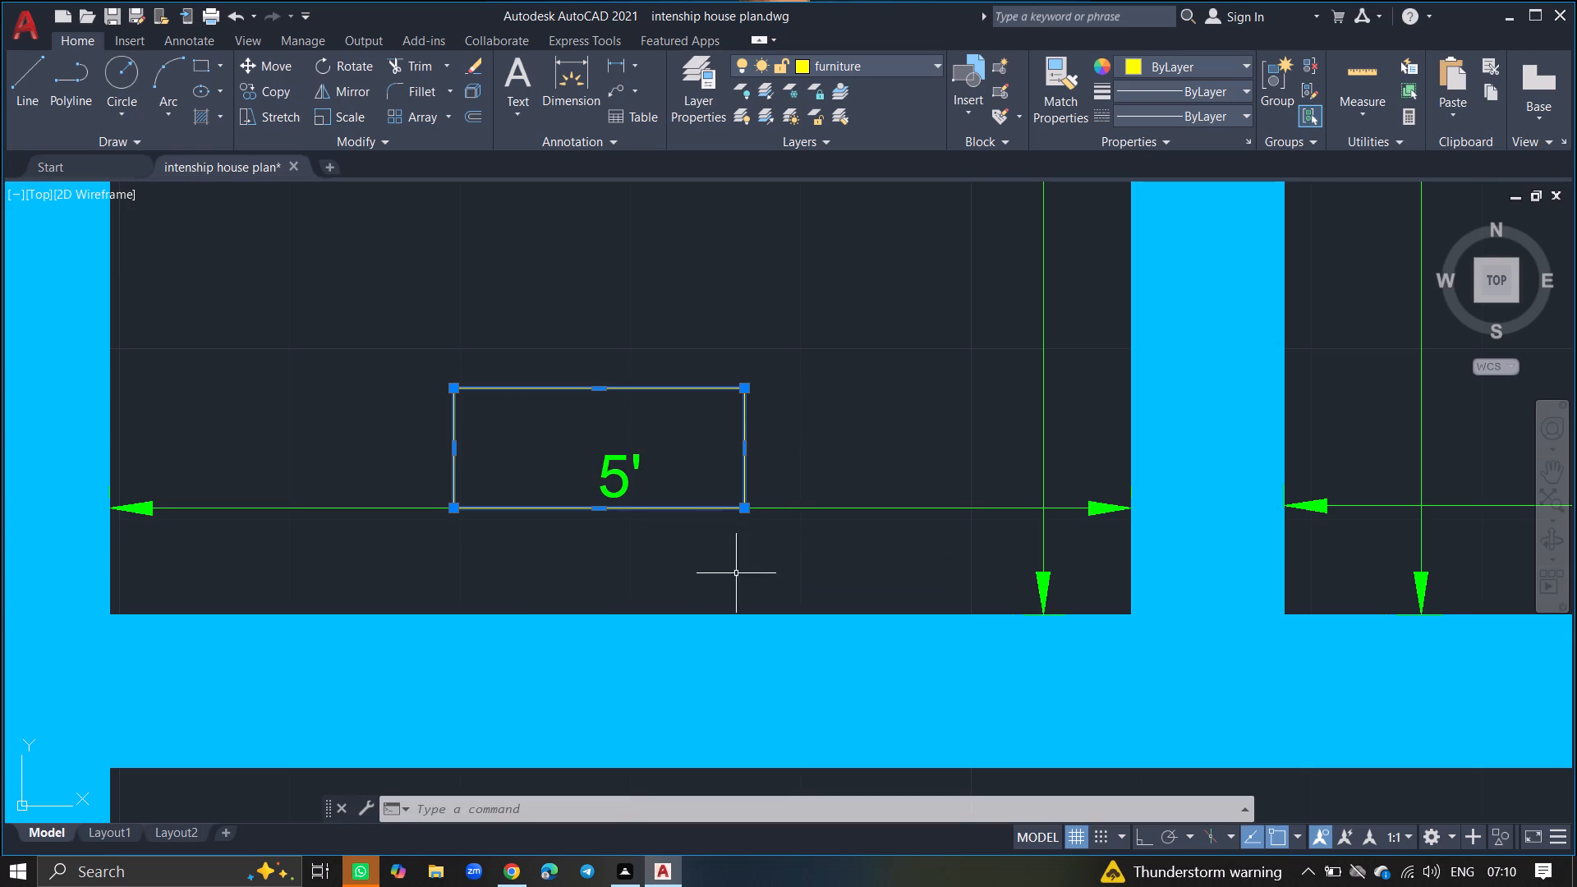
pyautogui.write('move')
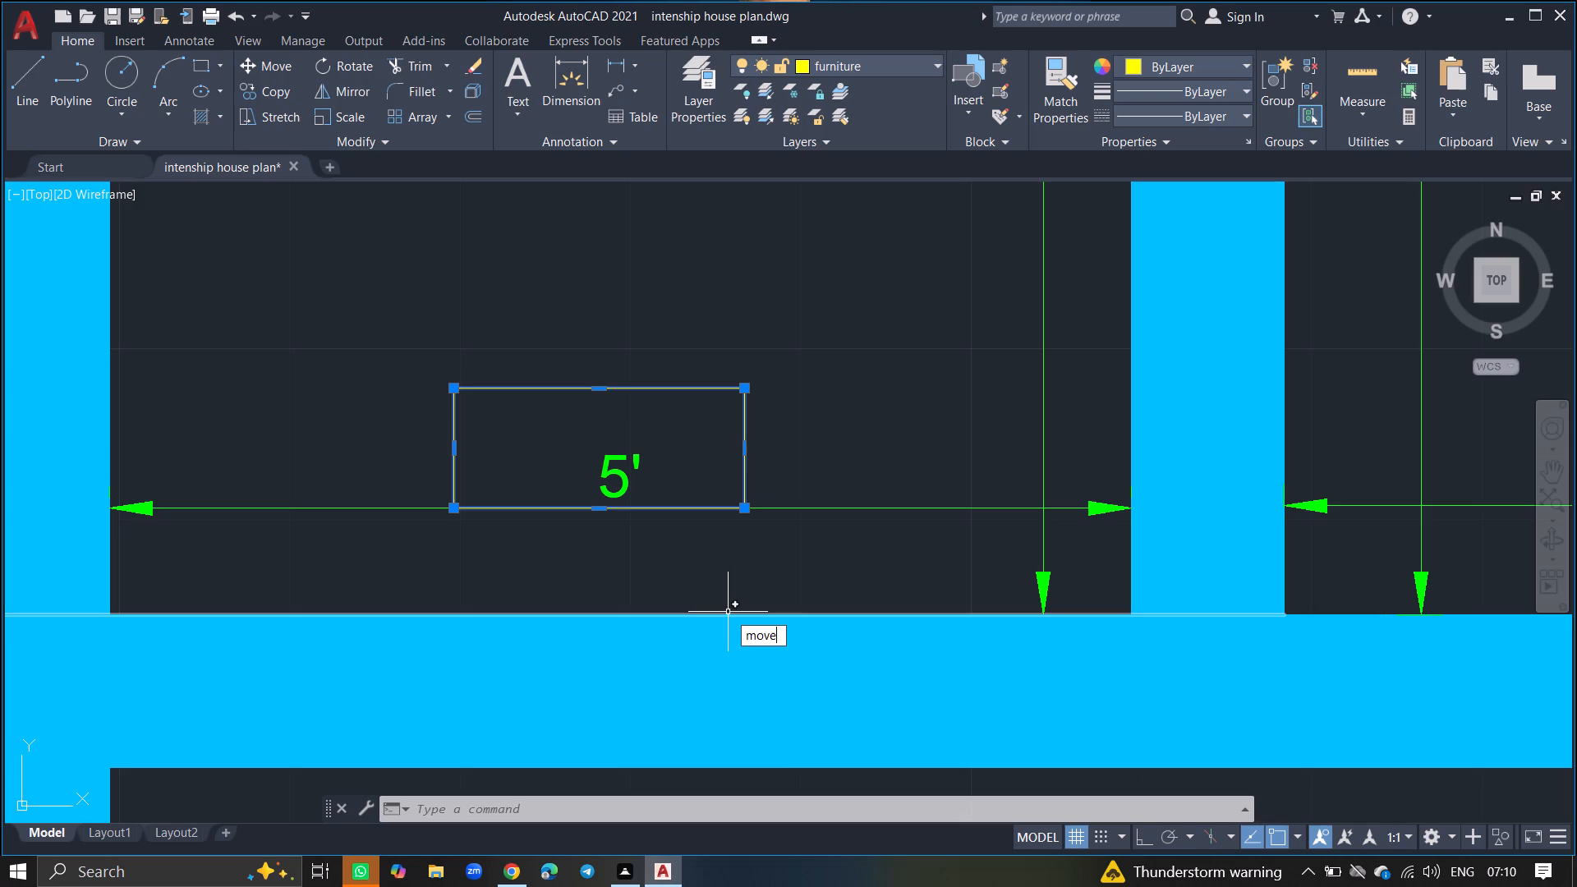
pyautogui.press('Return')
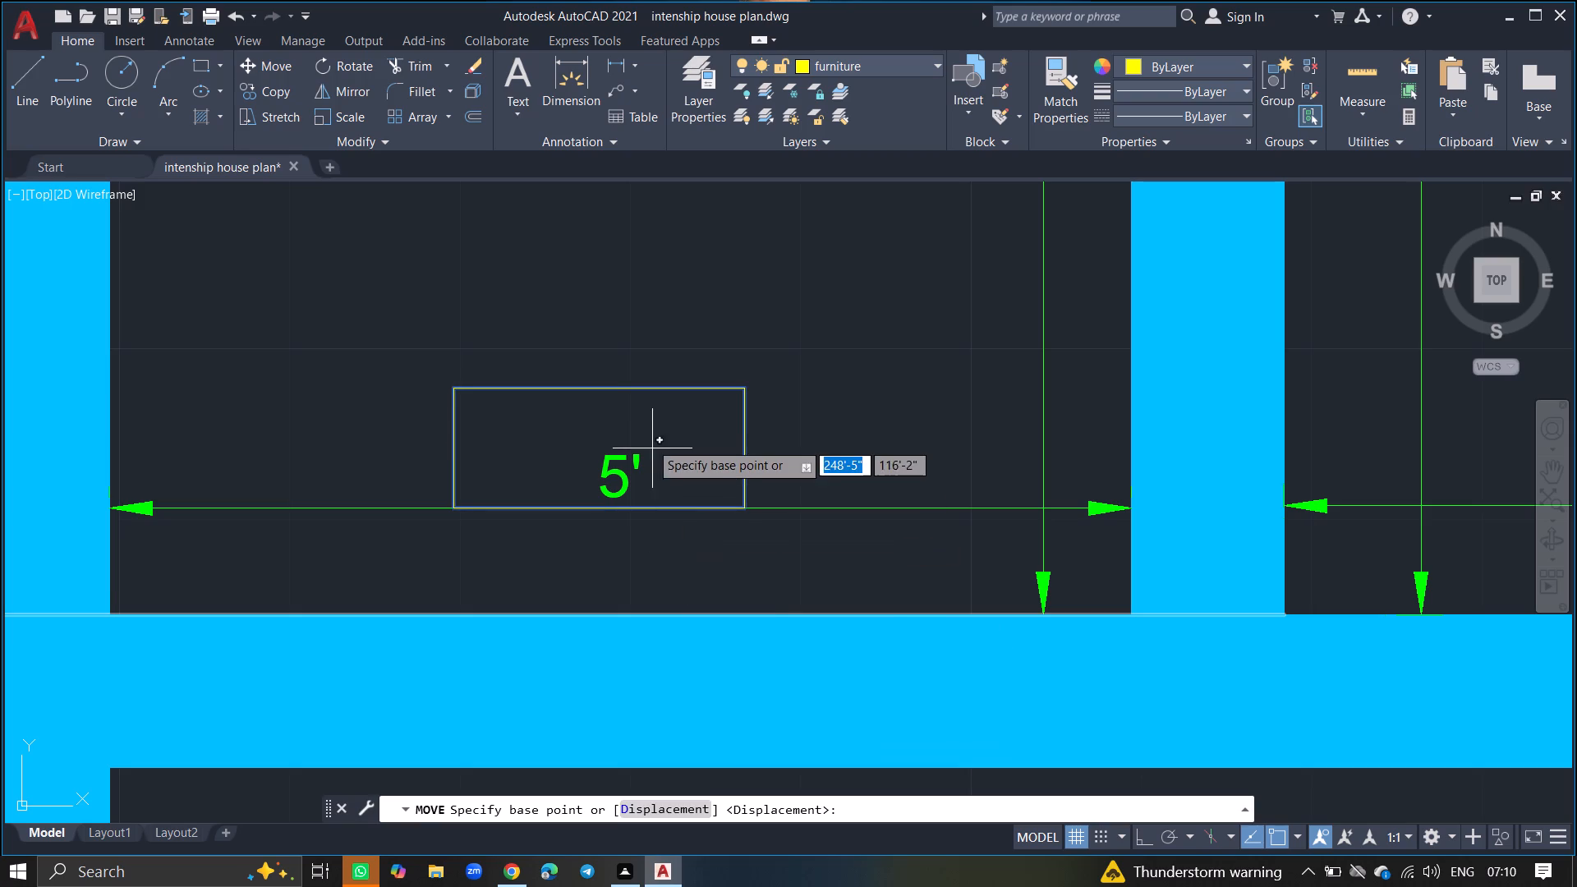
pyautogui.click(609, 387)
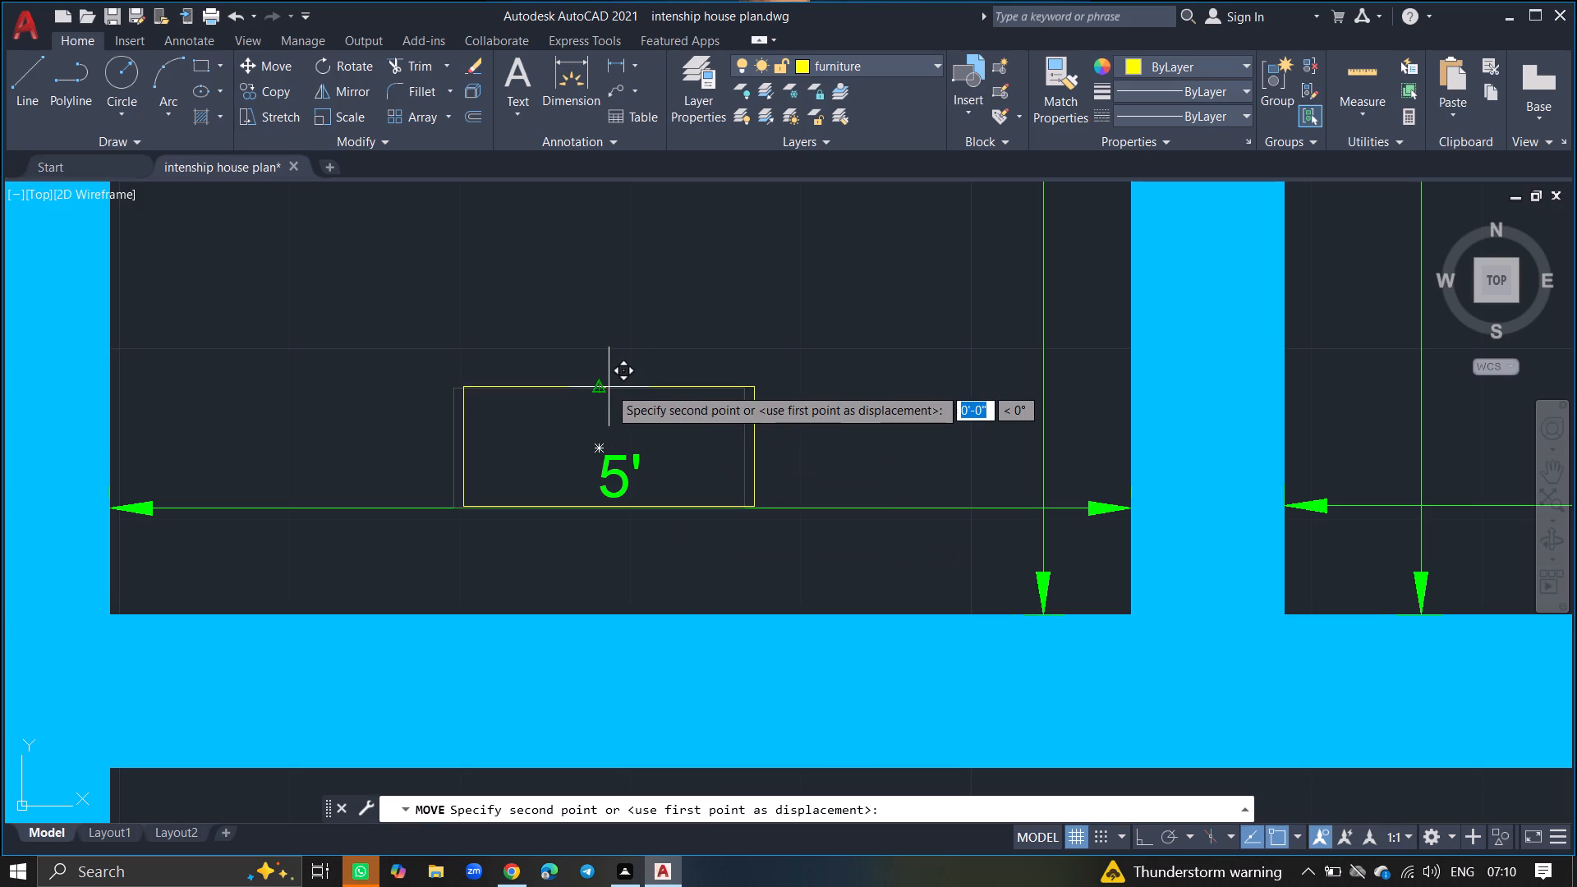
pyautogui.click(613, 490)
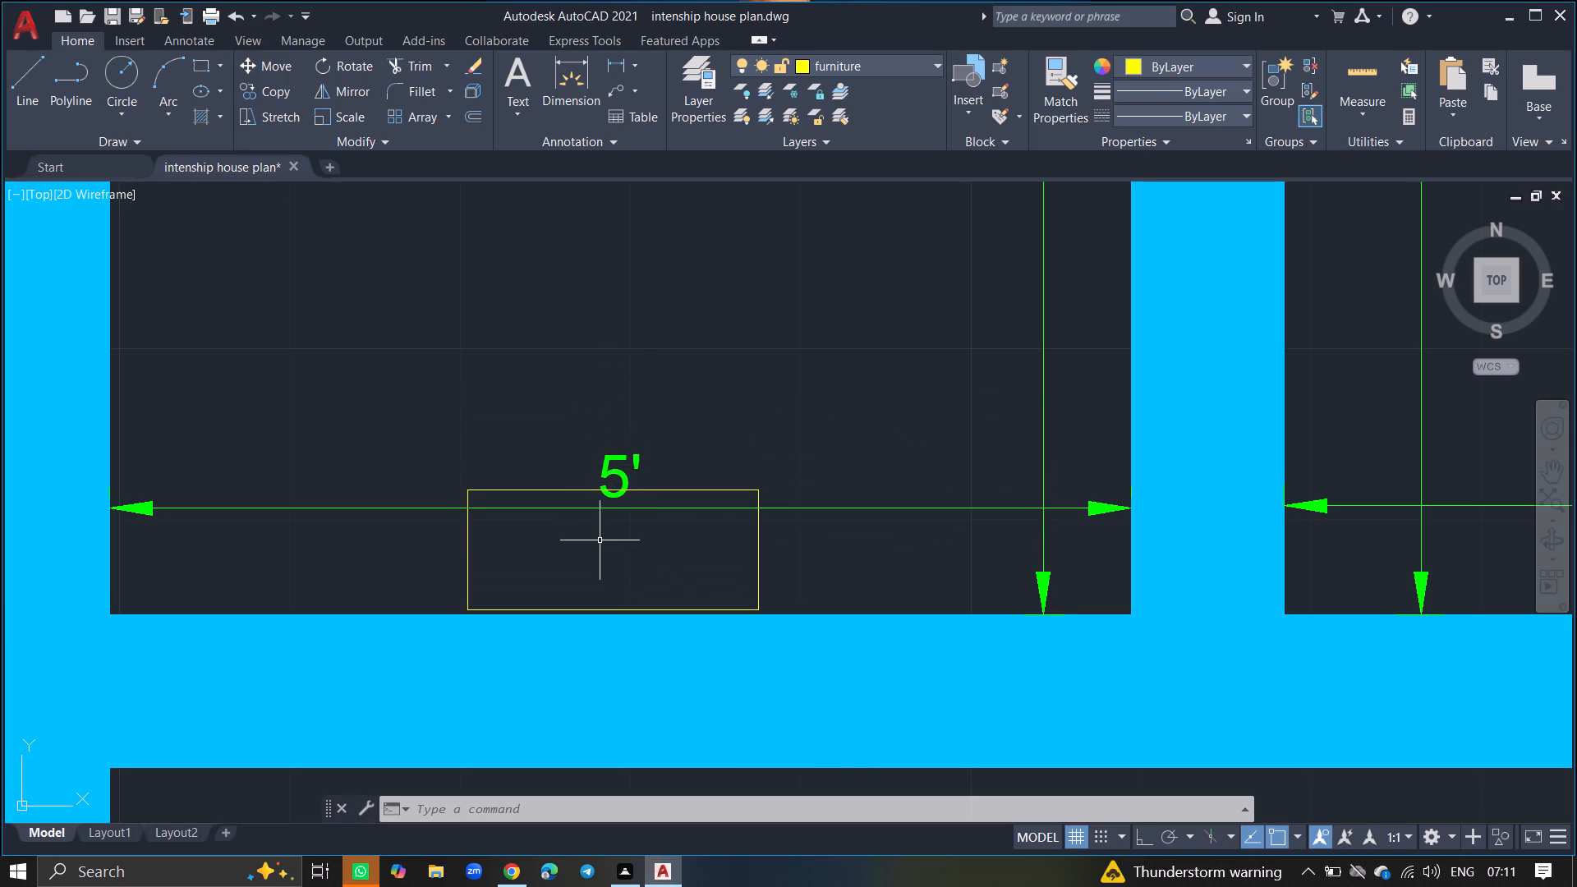
# Draw a circle of about 1" radius at the centre of the bathroom rectangle.
pyautogui.keyDown('ctrl'); pyautogui.scroll(4, 600, 541); pyautogui.keyUp('ctrl')
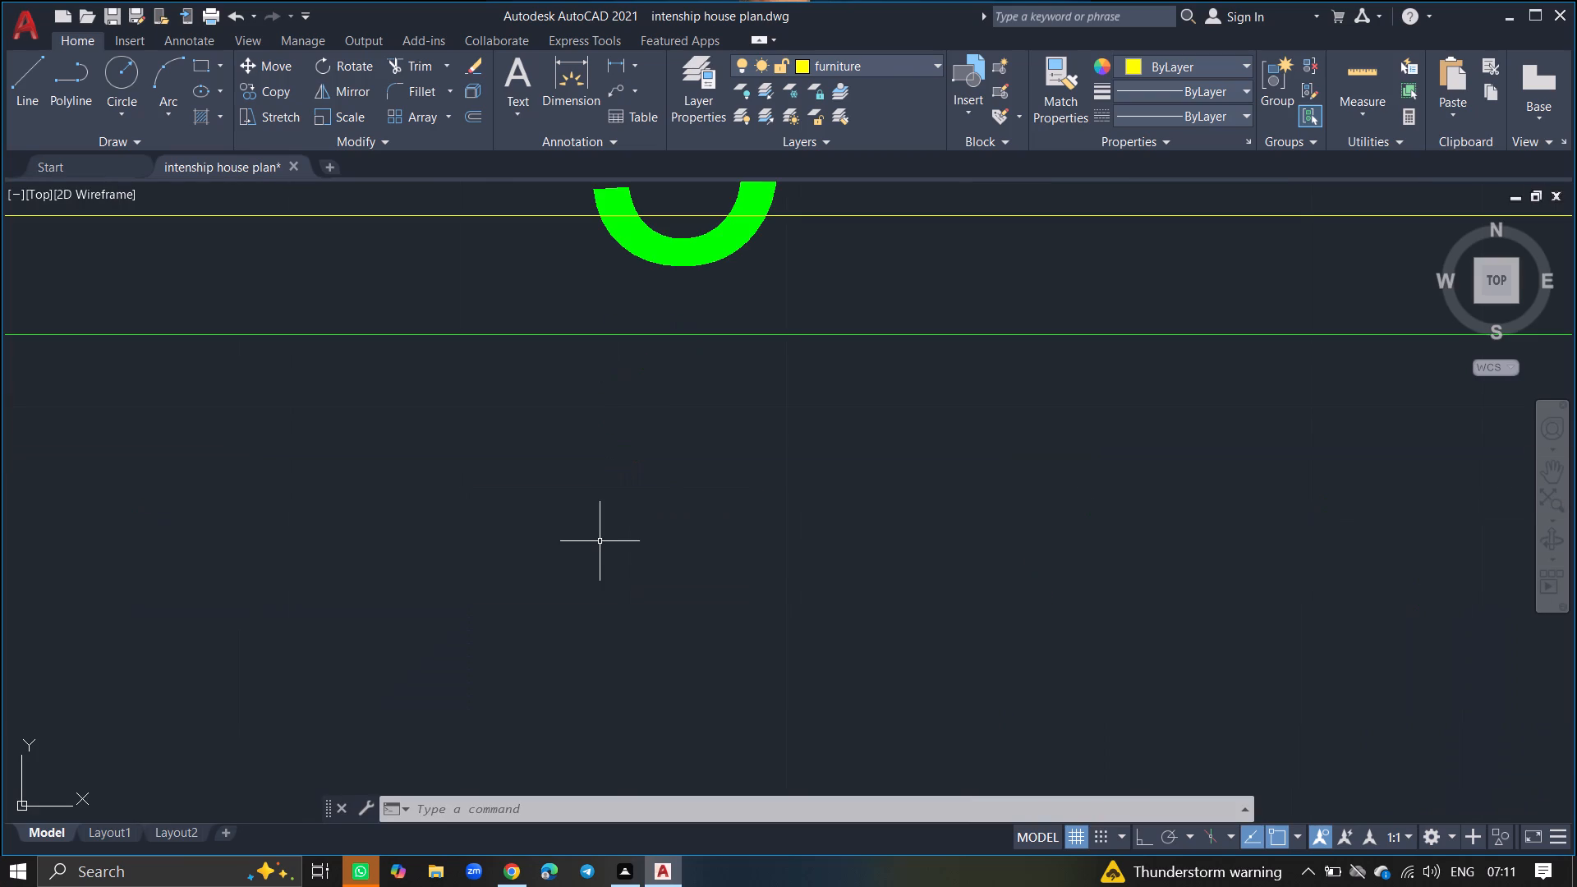
pyautogui.press('c')
pyautogui.press('Return')
pyautogui.keyDown('ctrl'); pyautogui.scroll(-4, 600, 541); pyautogui.keyUp('ctrl')
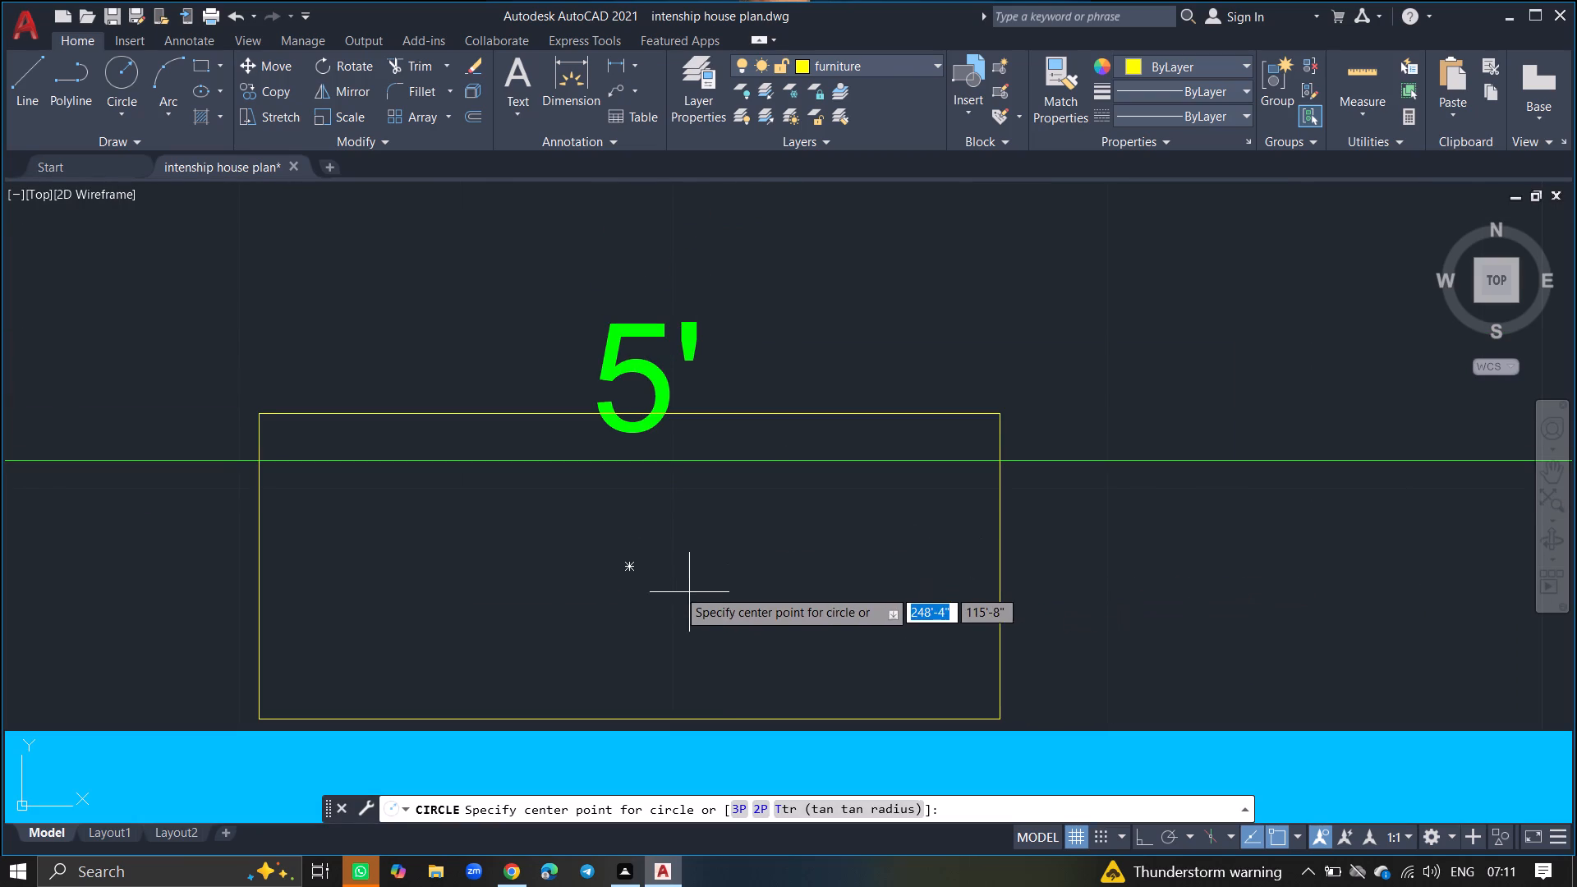
pyautogui.moveTo(628, 568); pyautogui.dragTo(628, 544)
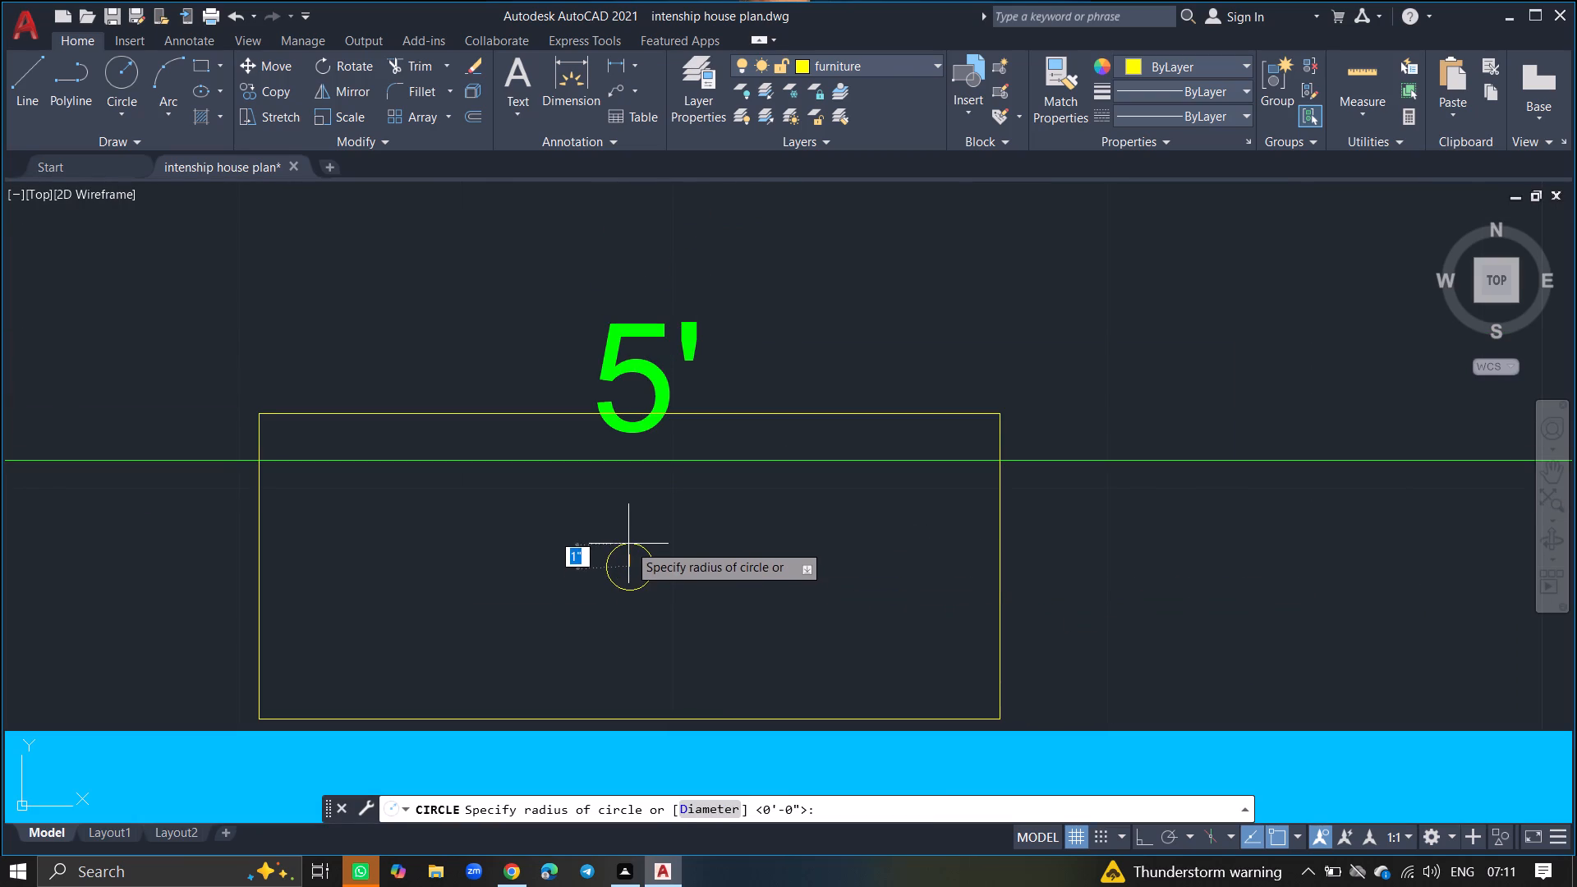
pyautogui.moveTo(628, 544); pyautogui.dragTo(628, 572)
# Draw a smaller concentric circle inside the 1" circle at the centre of the bathroom rectangle.
pyautogui.keyDown('ctrl'); pyautogui.scroll(3, 628, 572); pyautogui.keyUp('ctrl')
pyautogui.press('c')
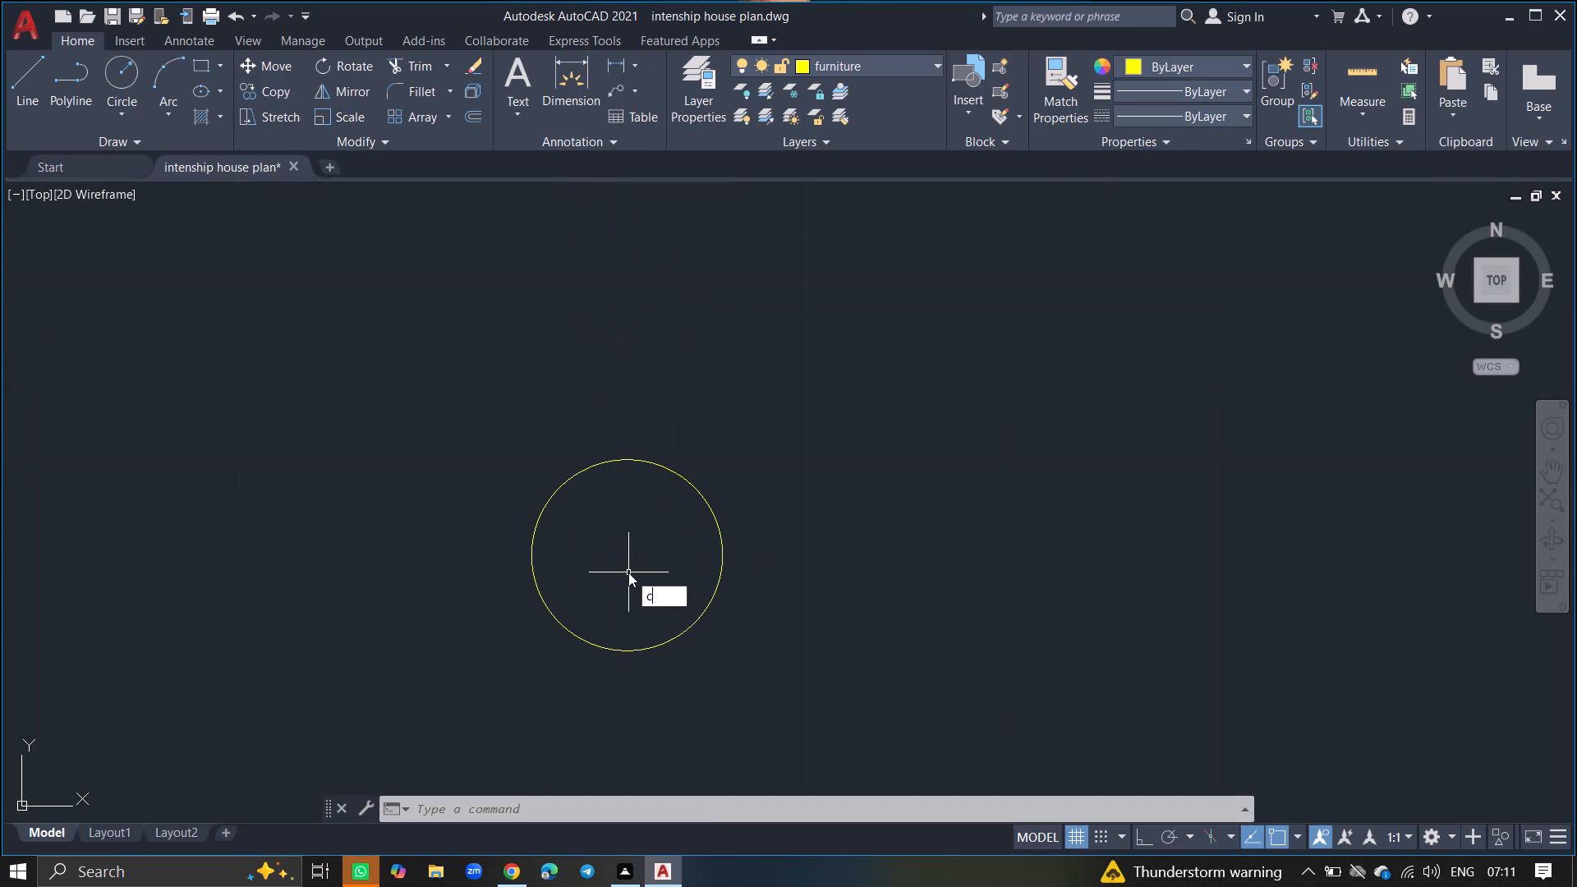
pyautogui.press('Return')
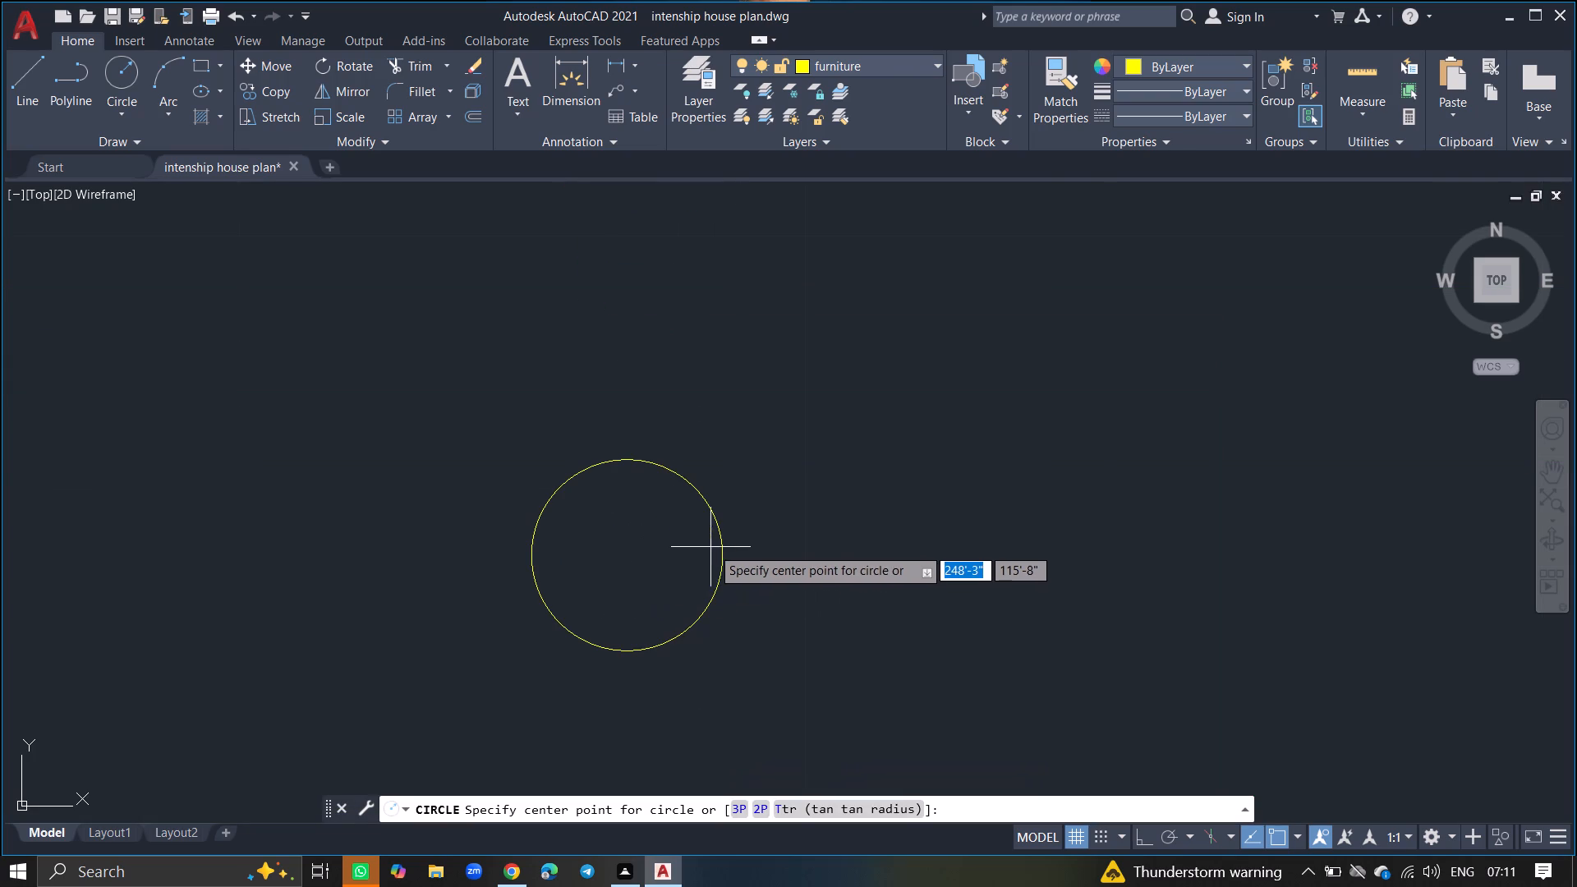
pyautogui.click(630, 562)
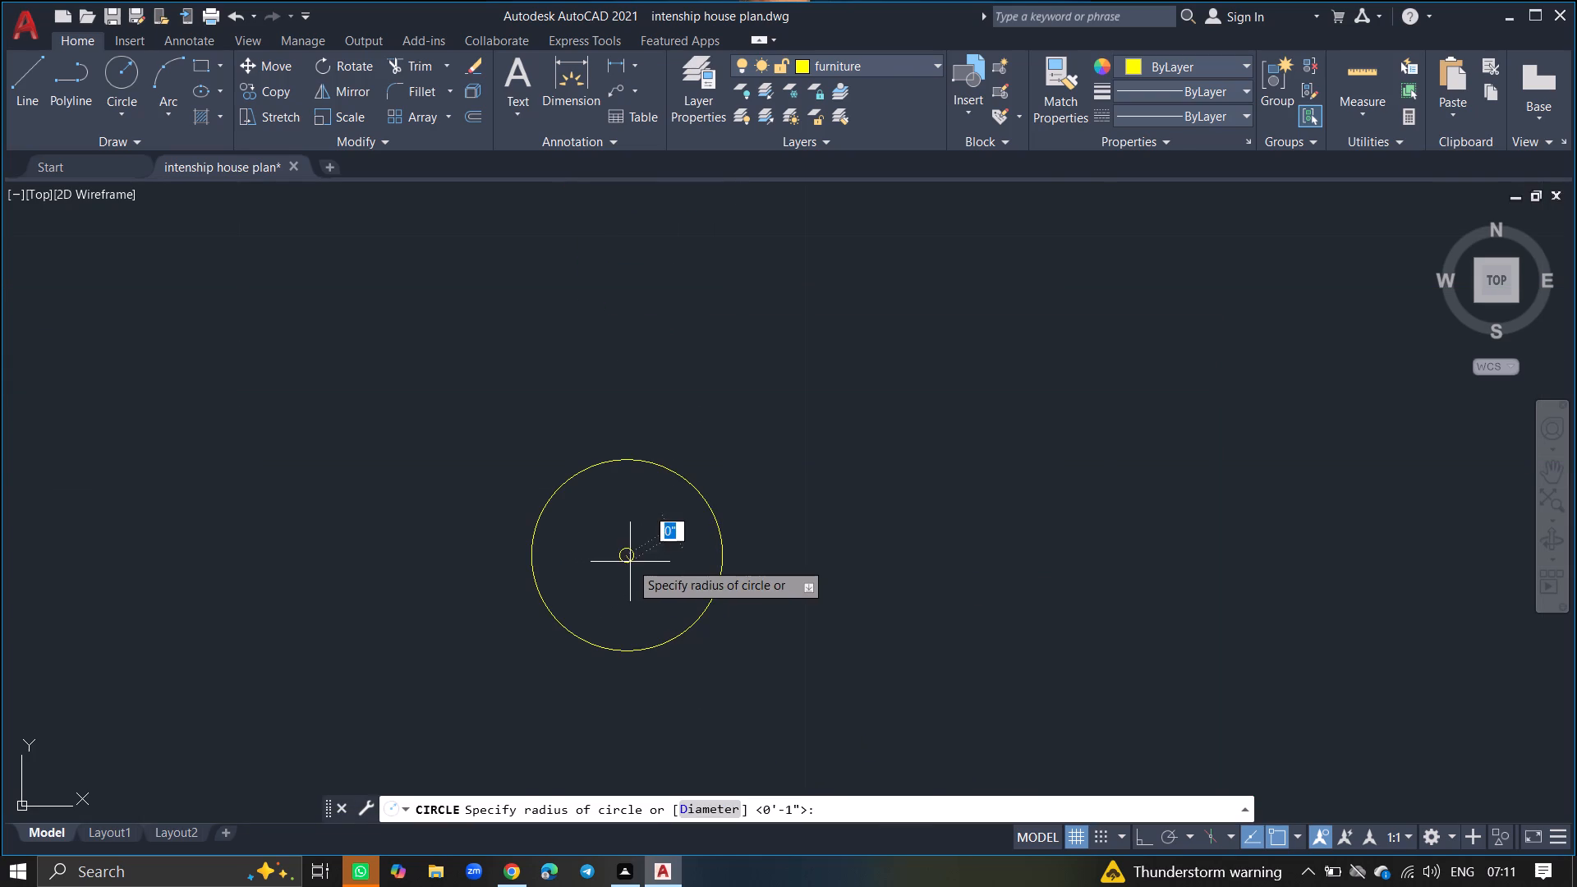
pyautogui.click(632, 520)
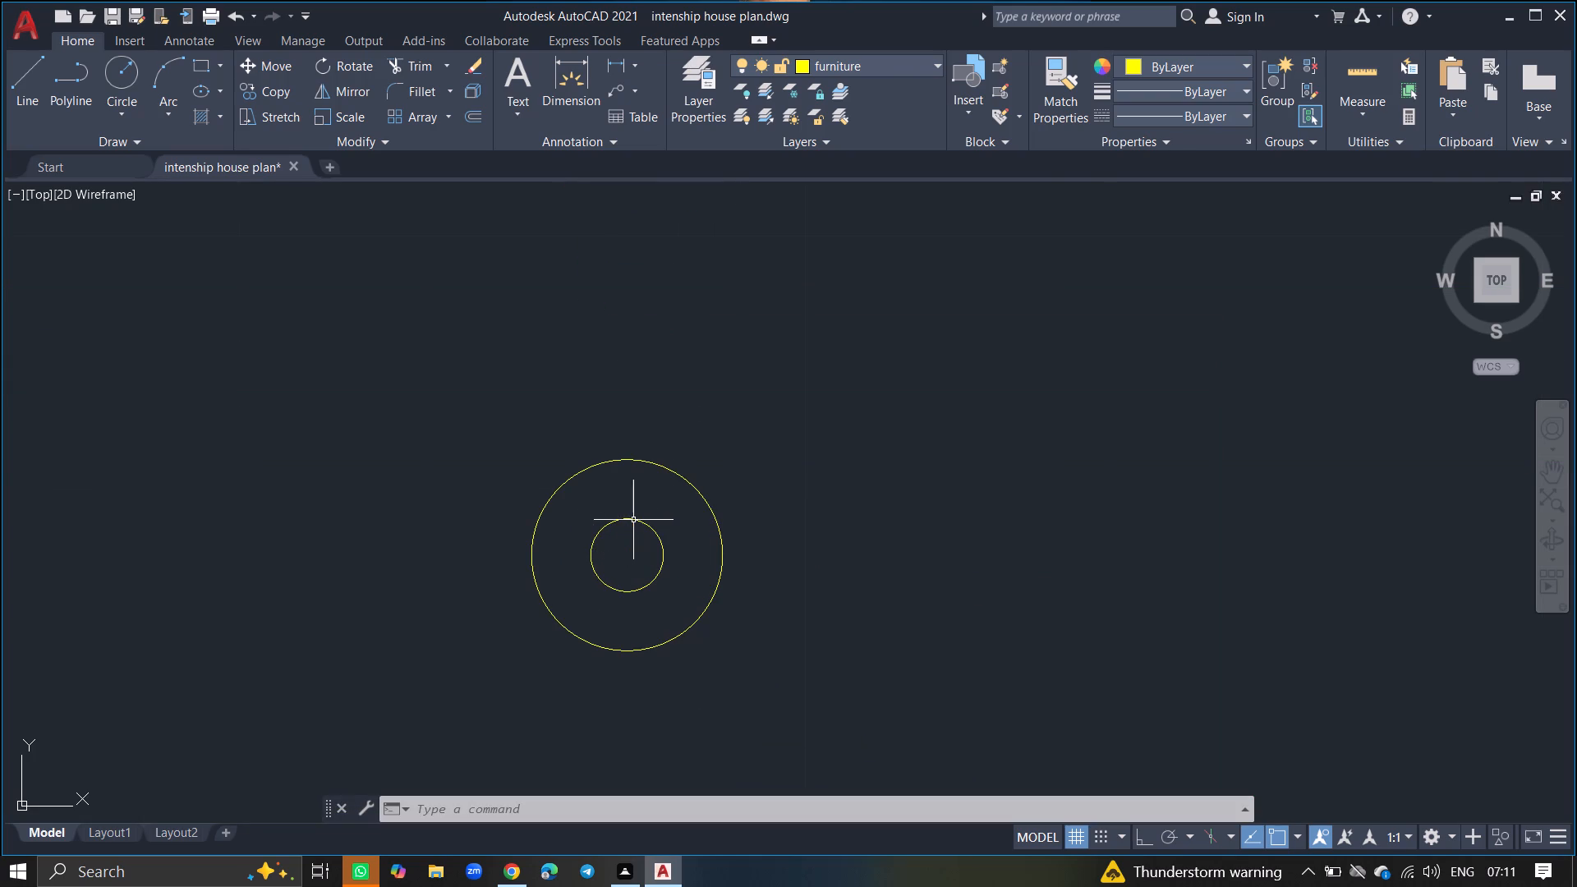
# Draw a rectangle about 1'-5" by 7" just above the lower wall of the neighbouring upper bathroom, beside the upper-right bedroom.
pyautogui.keyDown('ctrl'); pyautogui.scroll(-5, 820, 496); pyautogui.keyUp('ctrl')
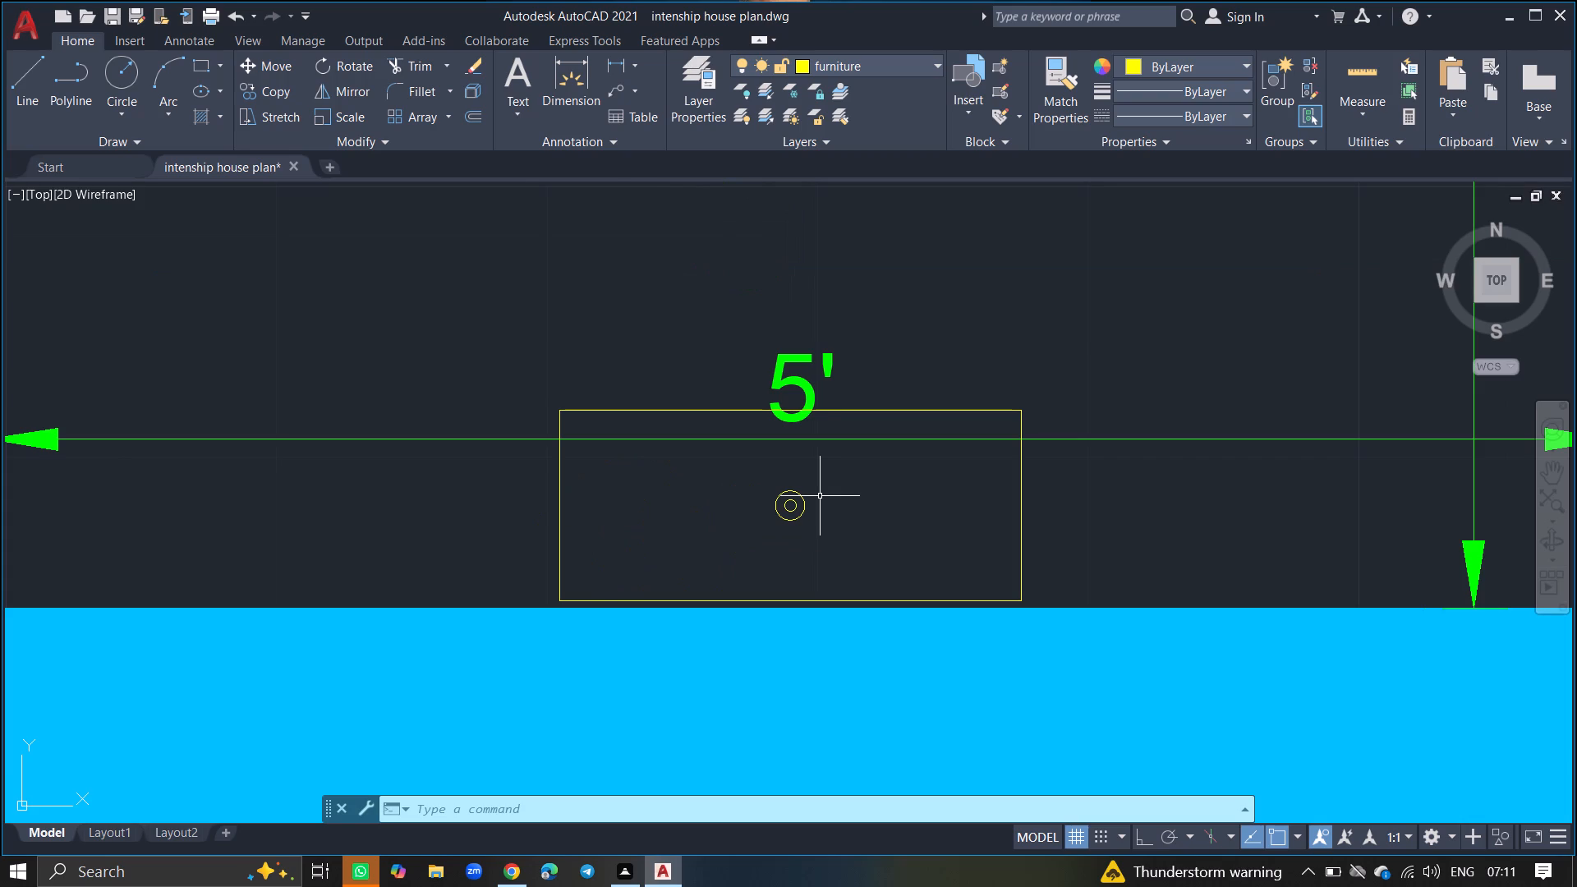
pyautogui.keyDown('ctrl'); pyautogui.scroll(-7, 820, 496); pyautogui.keyUp('ctrl')
pyautogui.keyDown('ctrl'); pyautogui.scroll(-4, 845, 384); pyautogui.keyUp('ctrl')
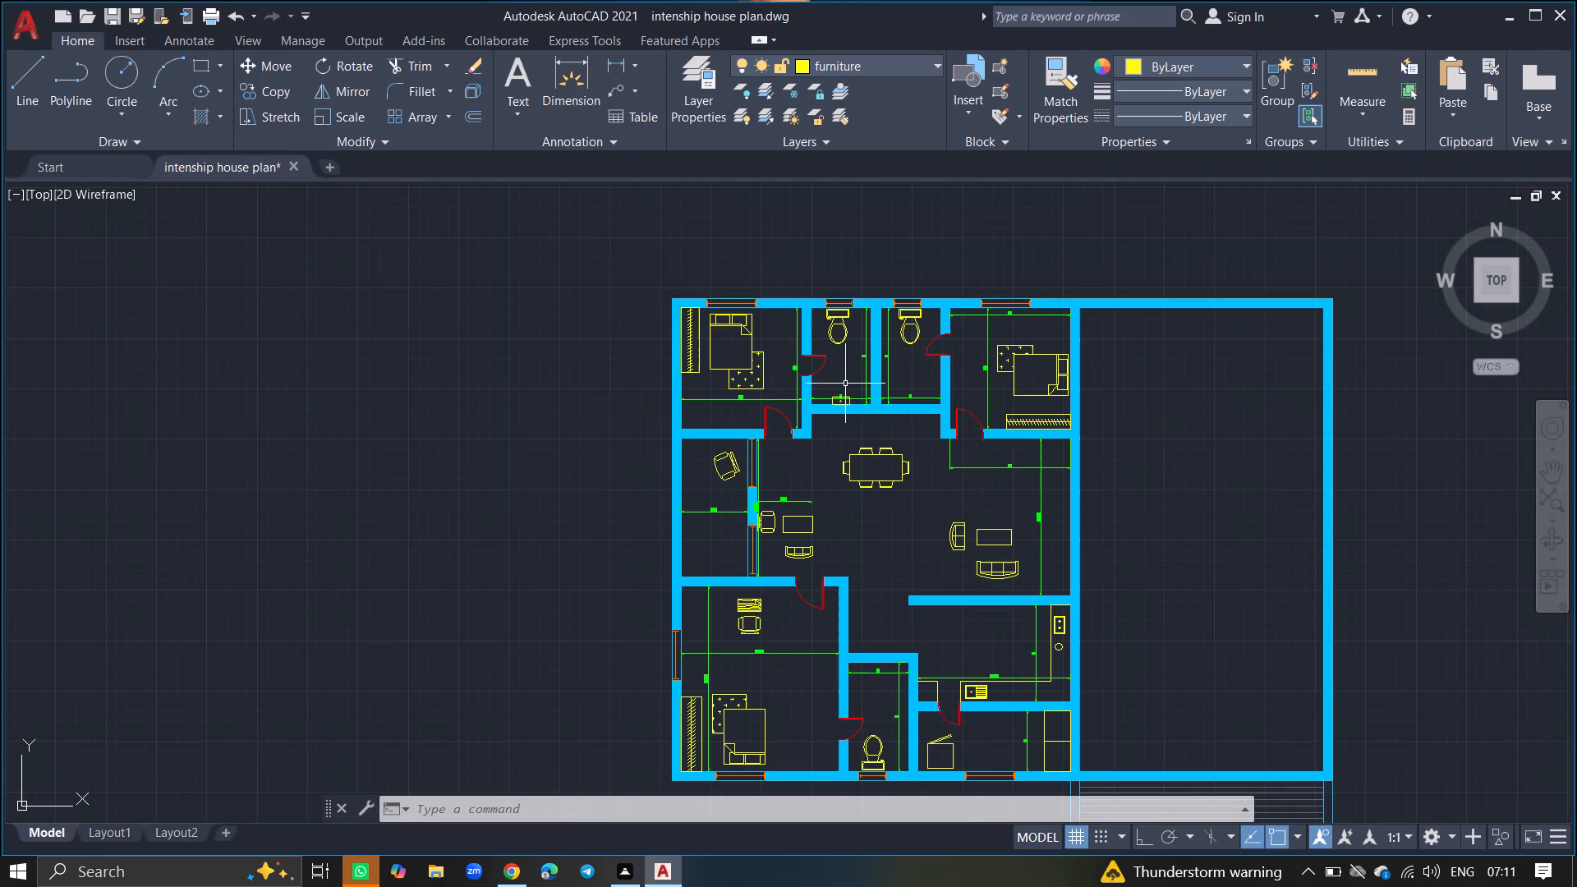
pyautogui.keyDown('ctrl'); pyautogui.scroll(4, 903, 398); pyautogui.keyUp('ctrl')
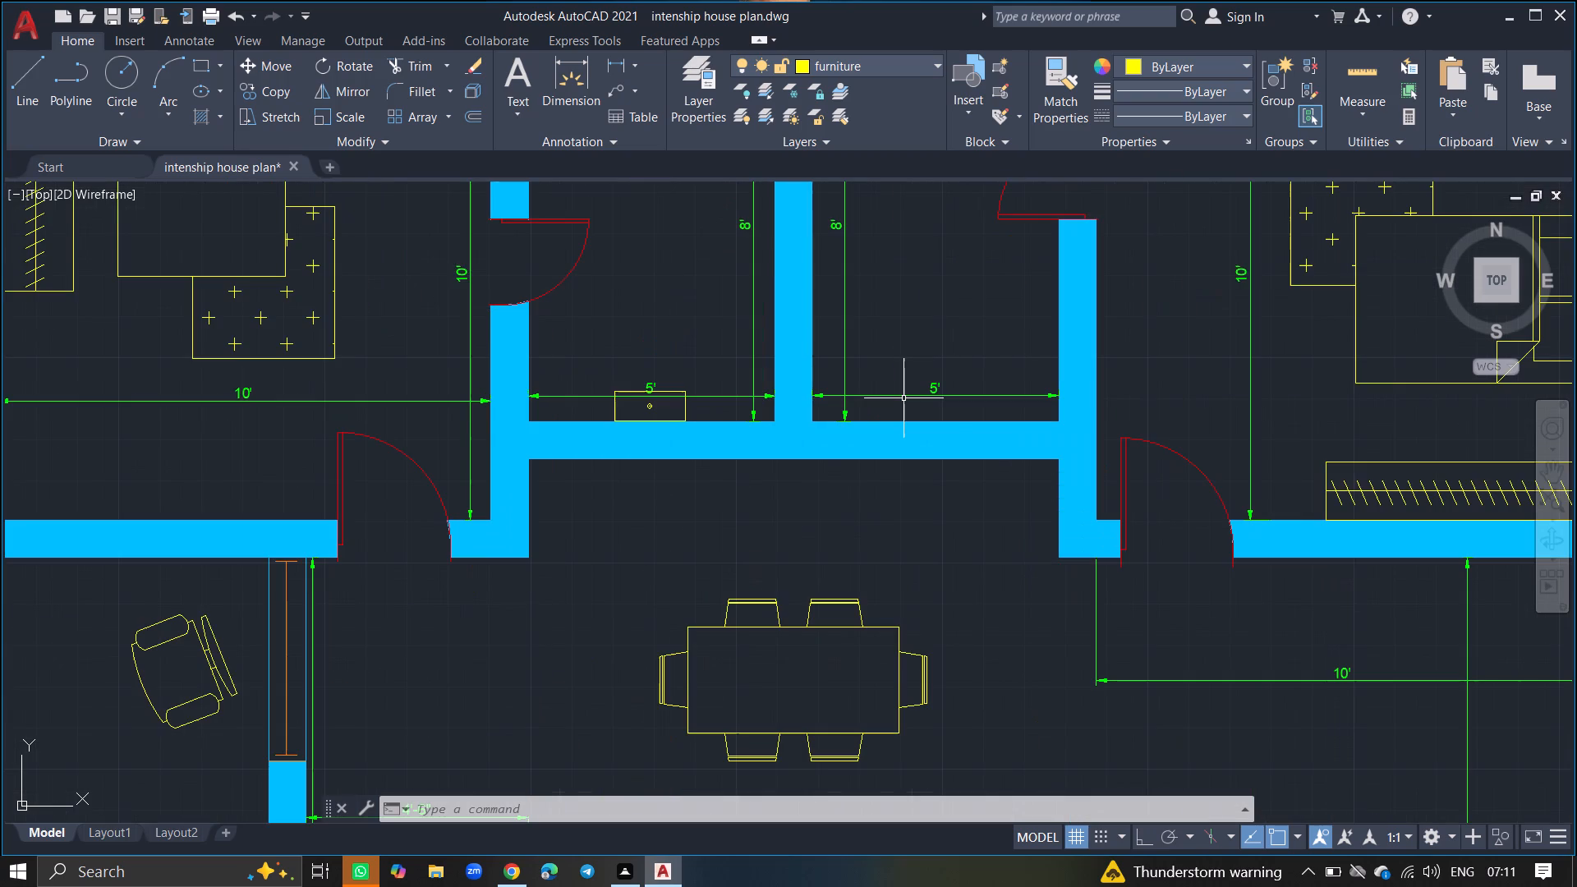
pyautogui.write('rec')
pyautogui.press('Return')
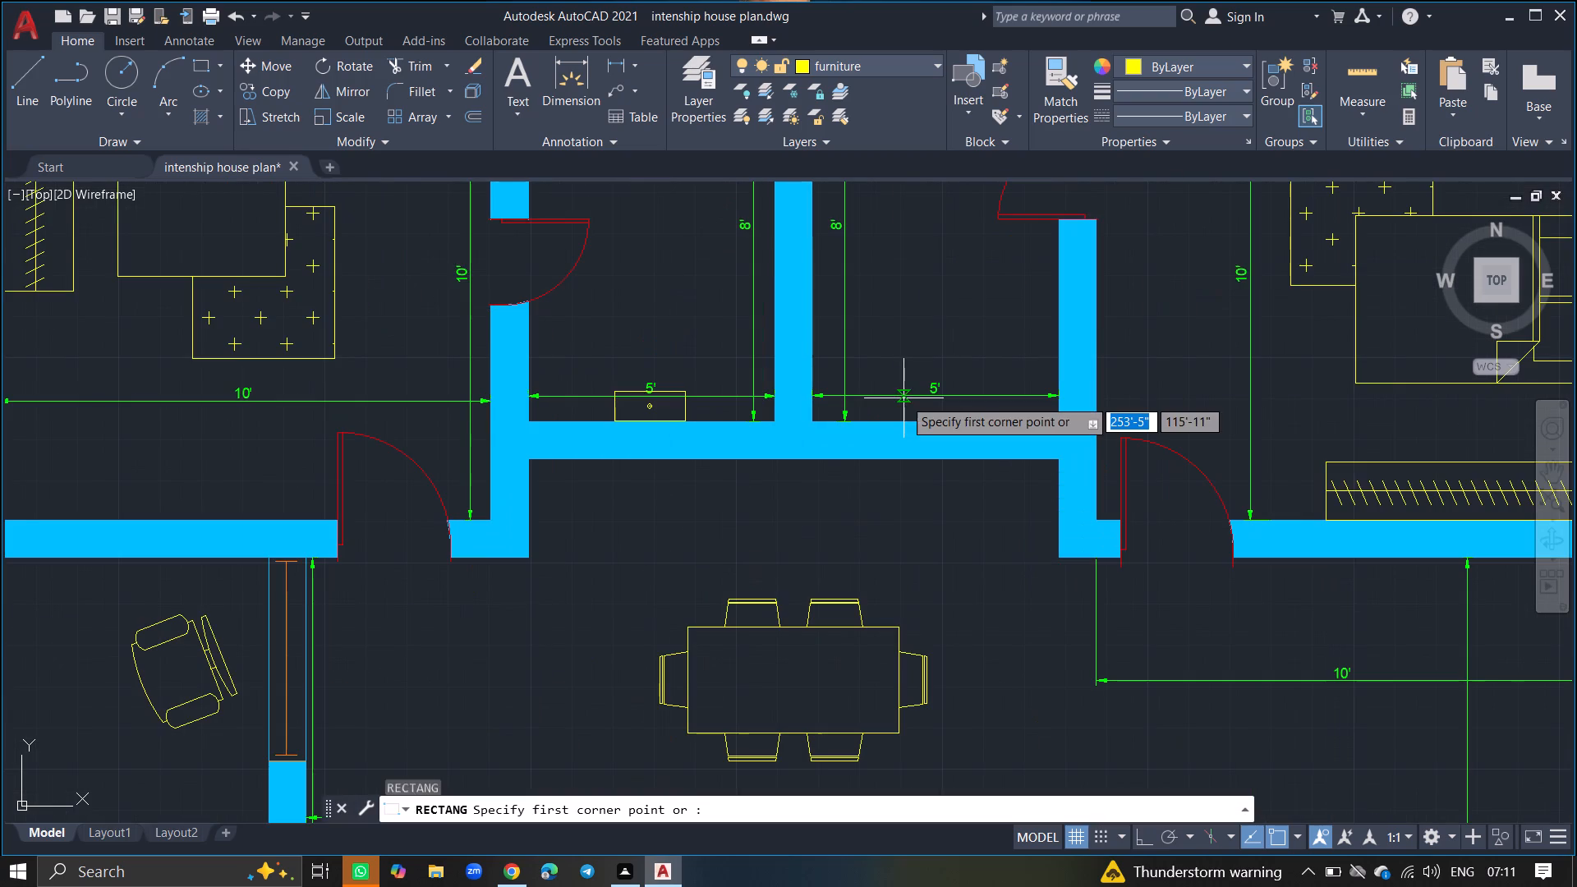
pyautogui.keyDown('ctrl'); pyautogui.scroll(4, 903, 398); pyautogui.keyUp('ctrl')
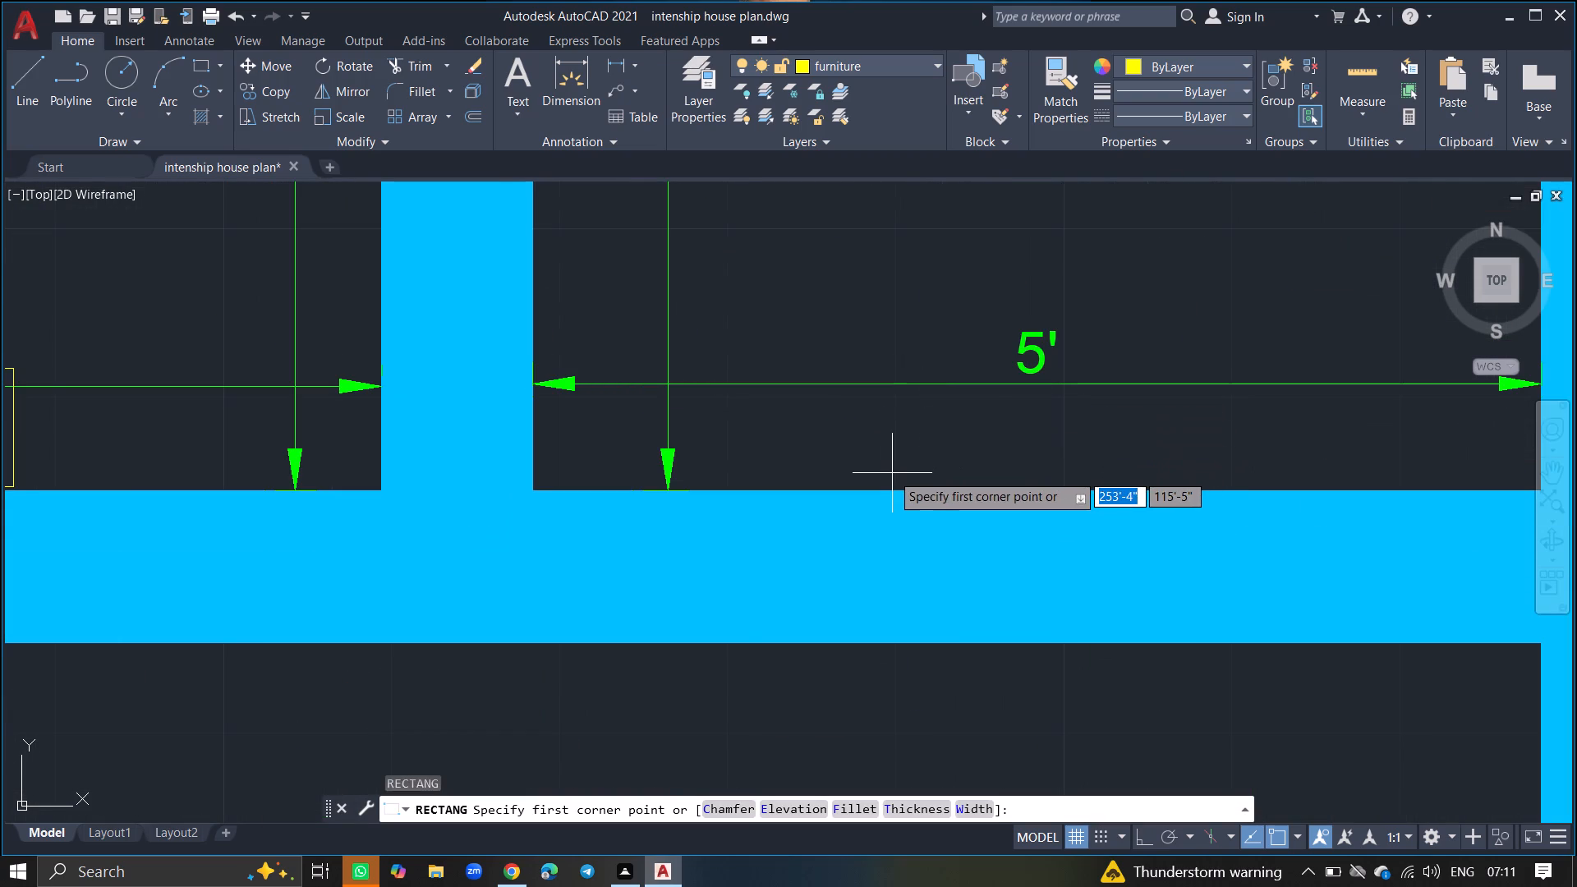
pyautogui.moveTo(891, 473); pyautogui.dragTo(973, 327)
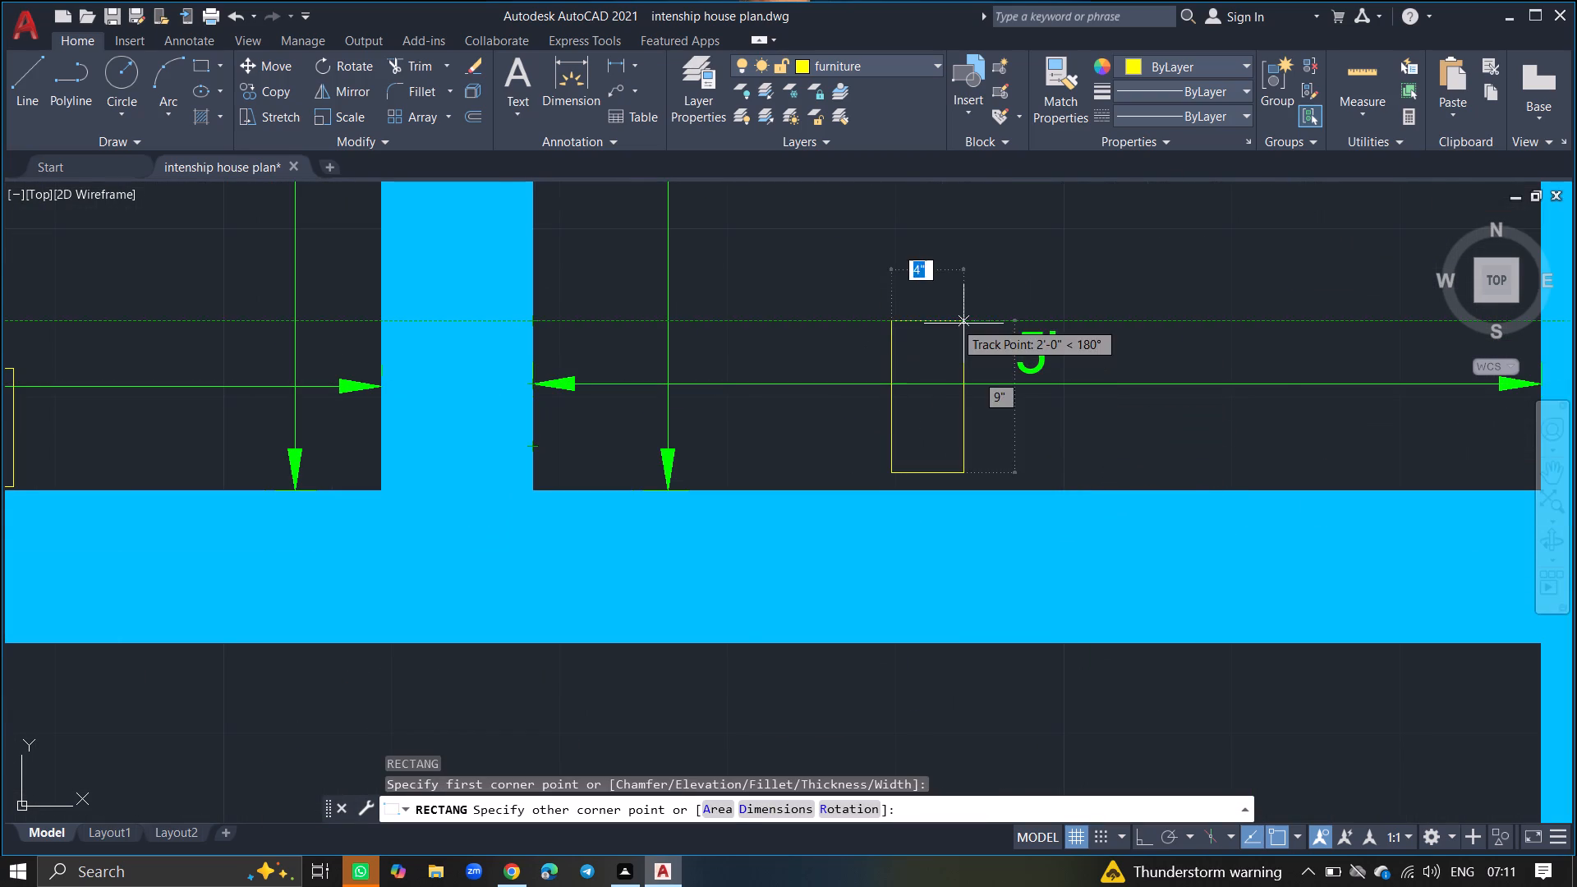
pyautogui.moveTo(973, 327); pyautogui.dragTo(1184, 356)
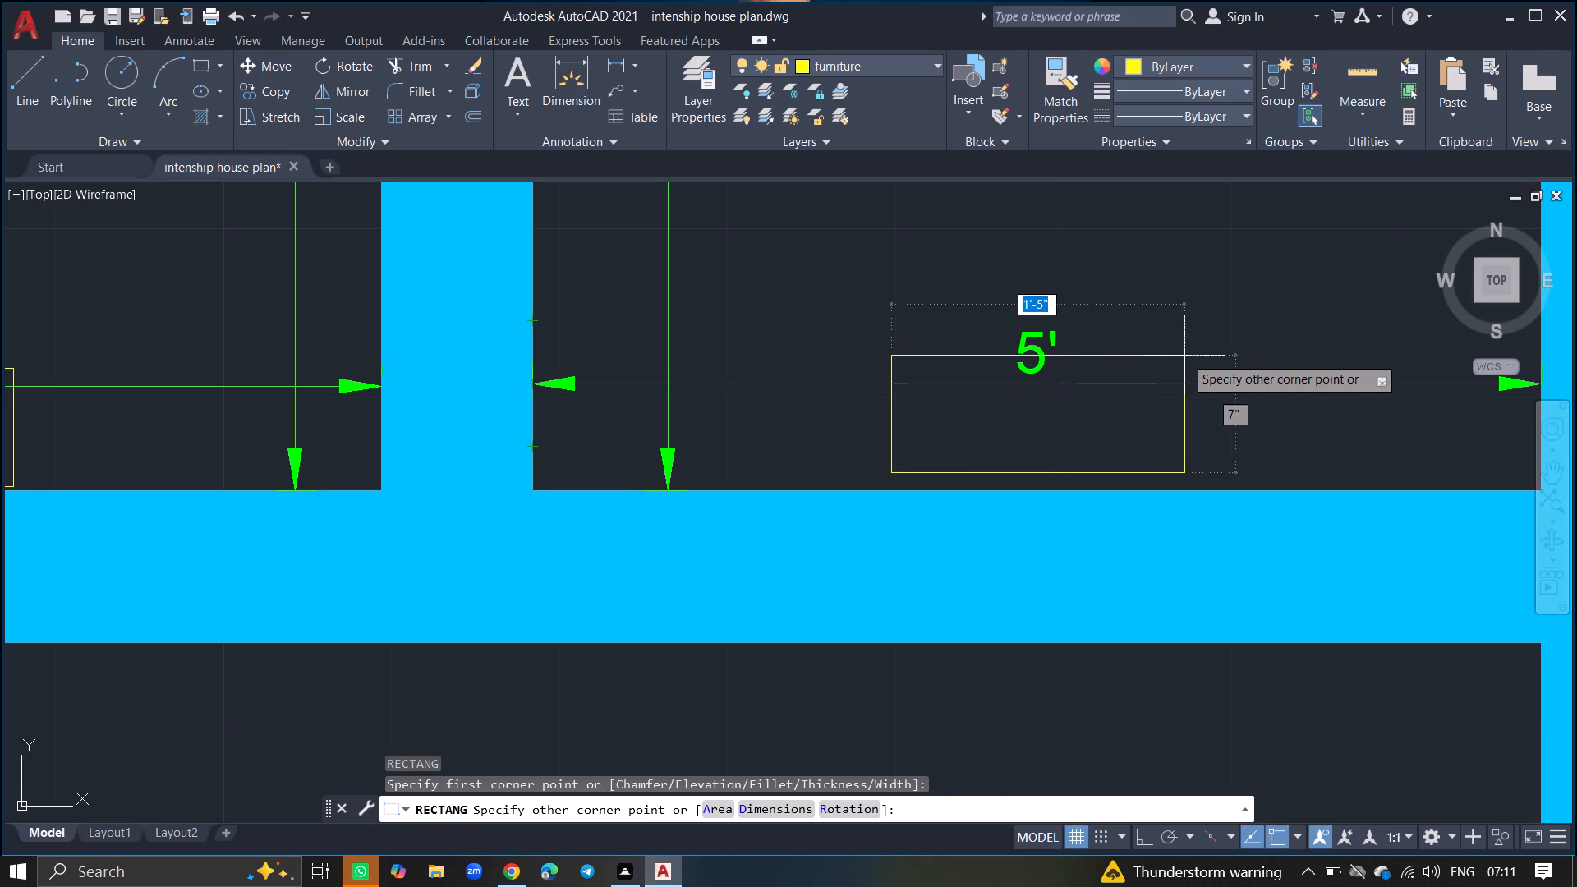
pyautogui.click(1185, 356)
# Draw two concentric circles at the centre of the new rectangle, the outer one about 1" in radius.
pyautogui.press('c')
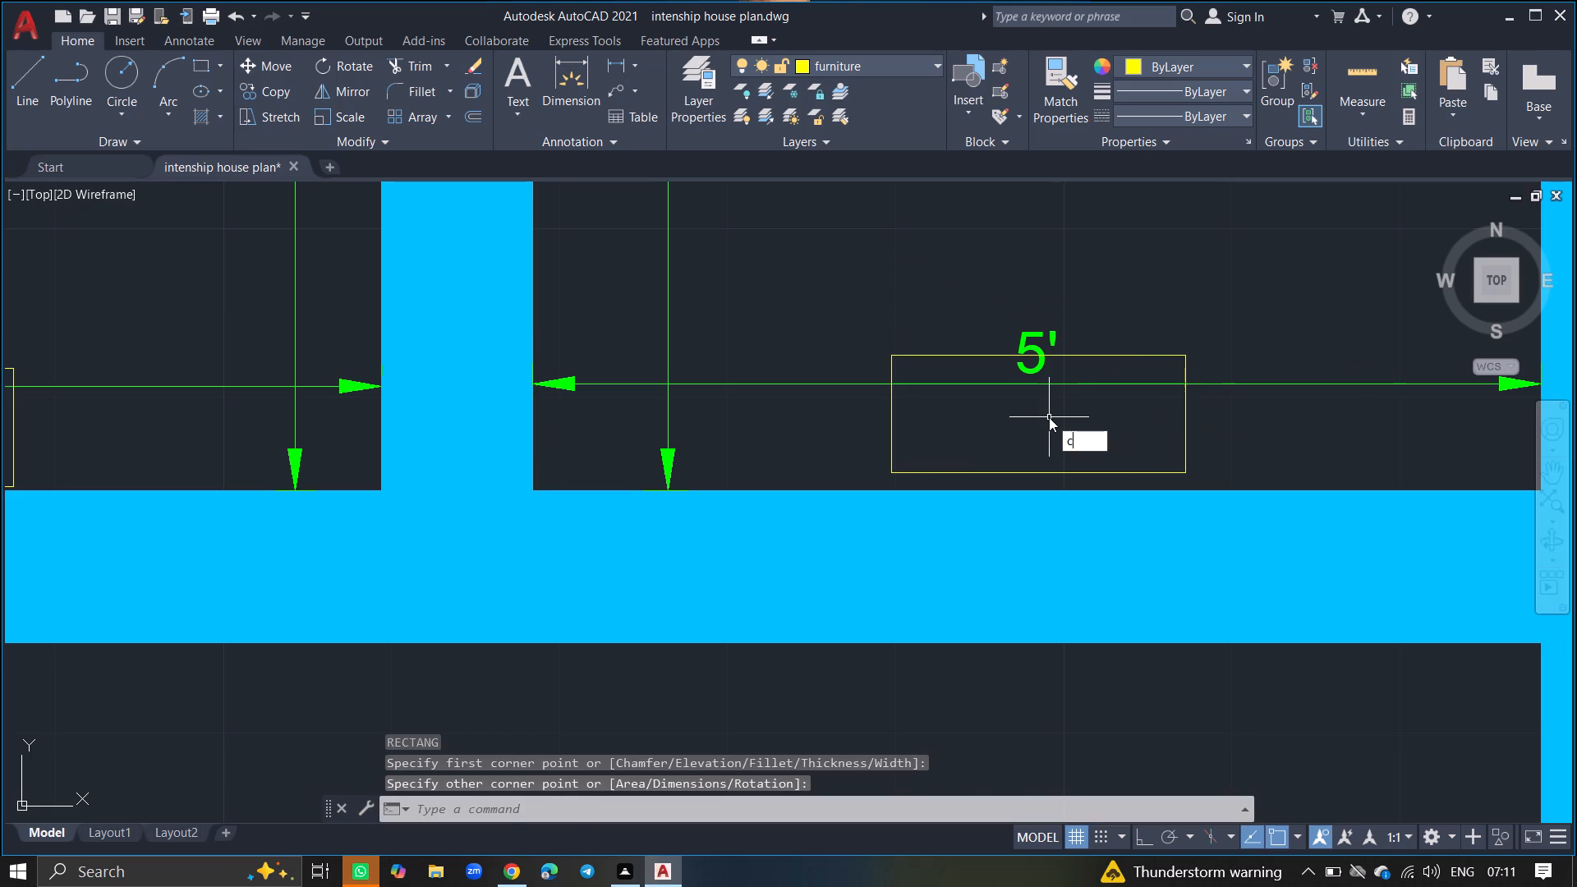
pyautogui.press('Return')
pyautogui.keyDown('ctrl'); pyautogui.scroll(4, 1049, 417); pyautogui.keyUp('ctrl')
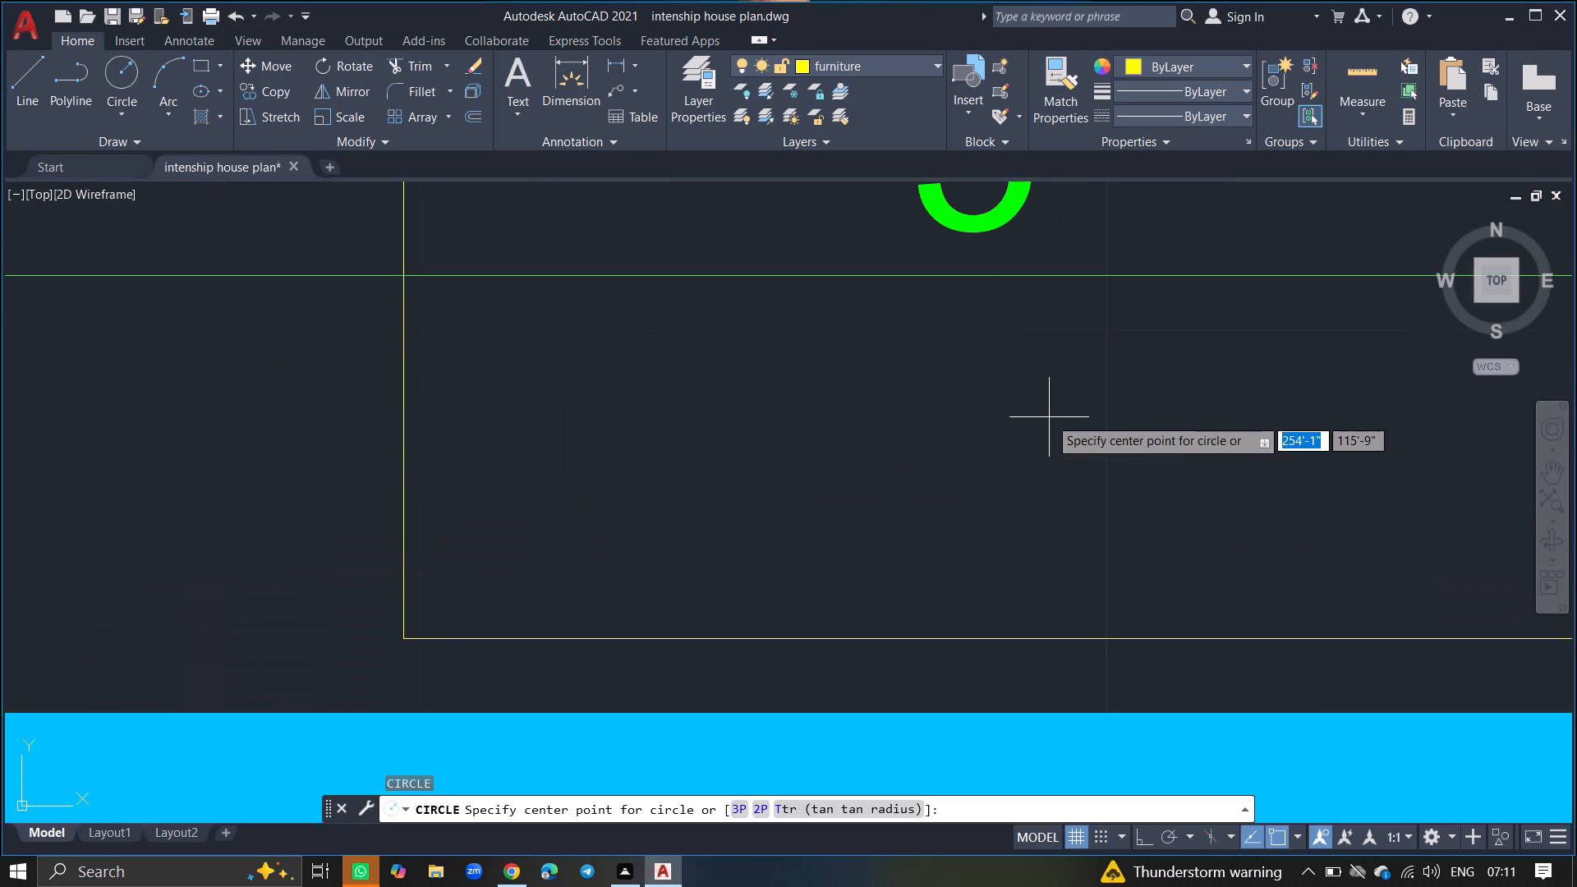
pyautogui.keyDown('ctrl'); pyautogui.scroll(-6, 1148, 411); pyautogui.keyUp('ctrl')
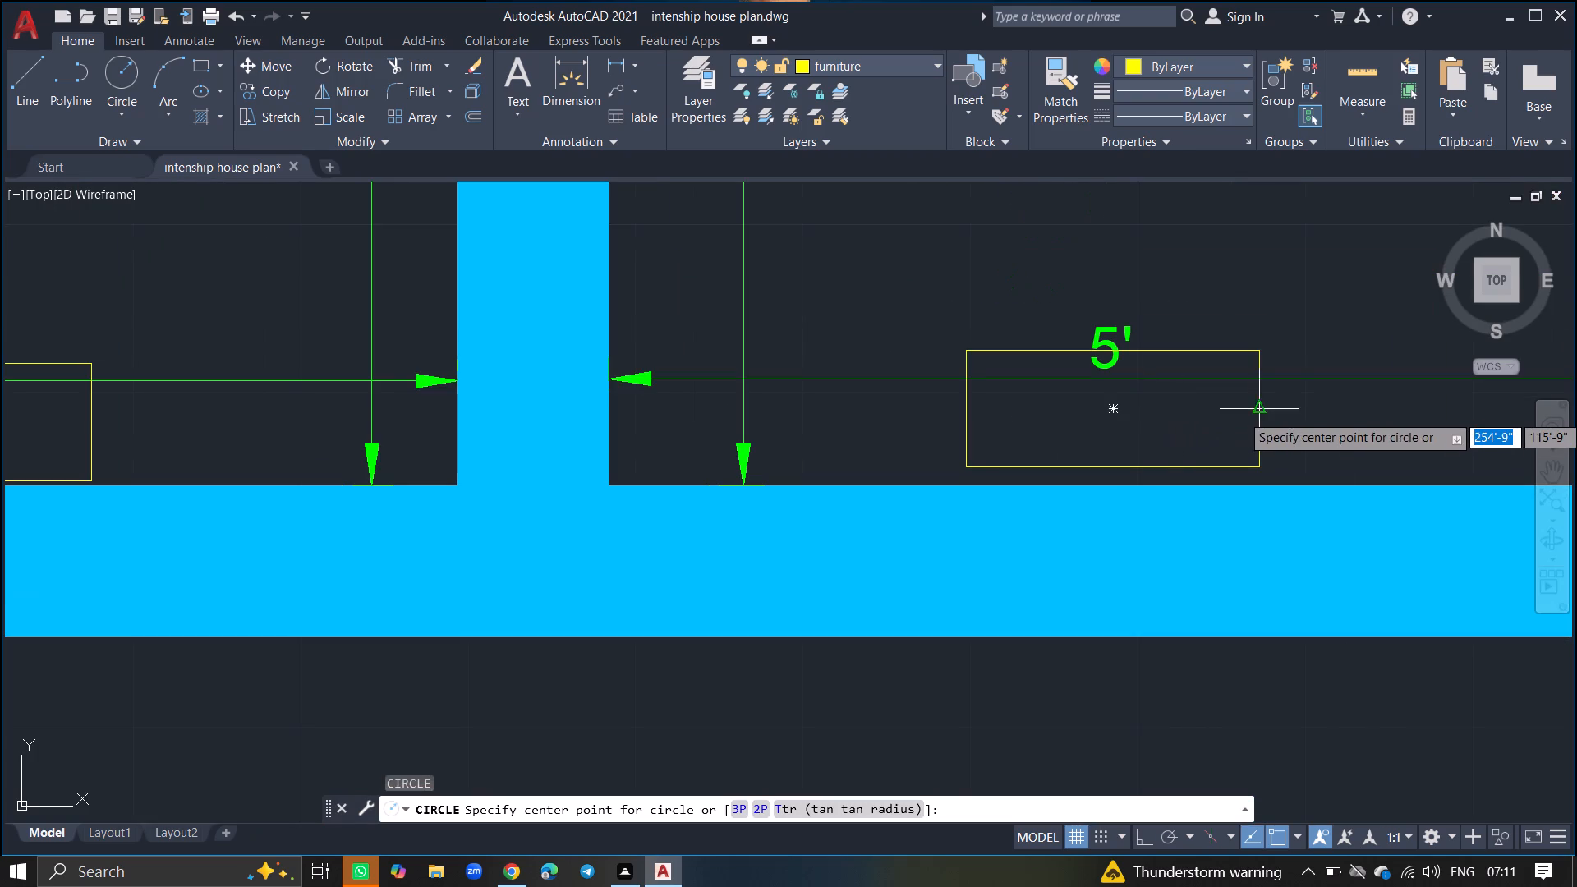
pyautogui.click(1111, 411)
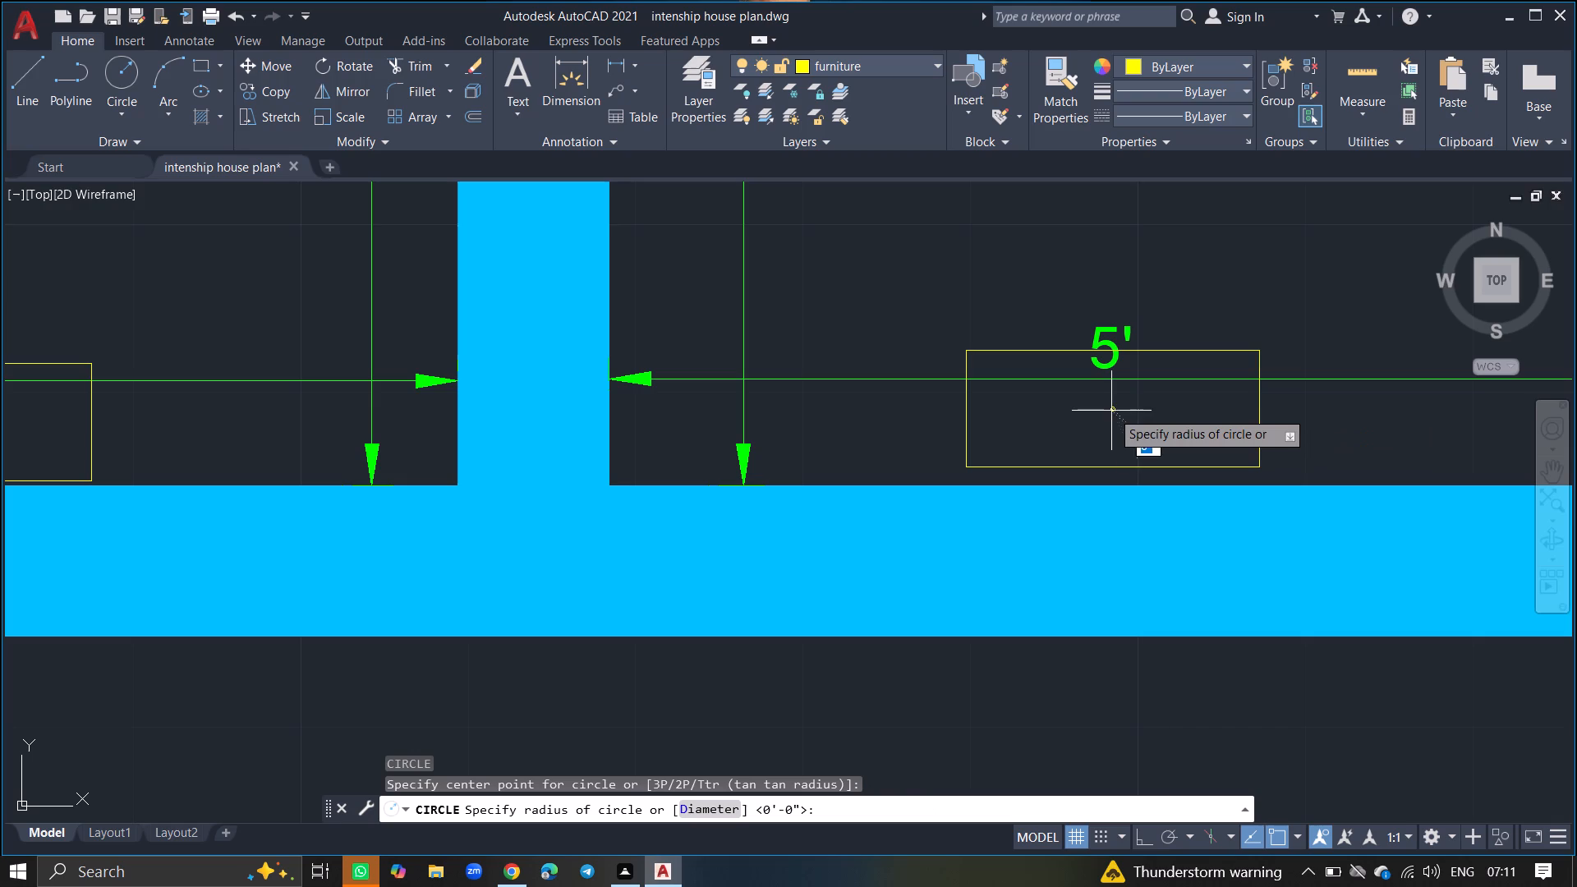
pyautogui.moveTo(1114, 393); pyautogui.dragTo(1115, 411)
pyautogui.keyDown('ctrl'); pyautogui.scroll(6, 1115, 411); pyautogui.keyUp('ctrl')
pyautogui.press('c')
pyautogui.press('Return')
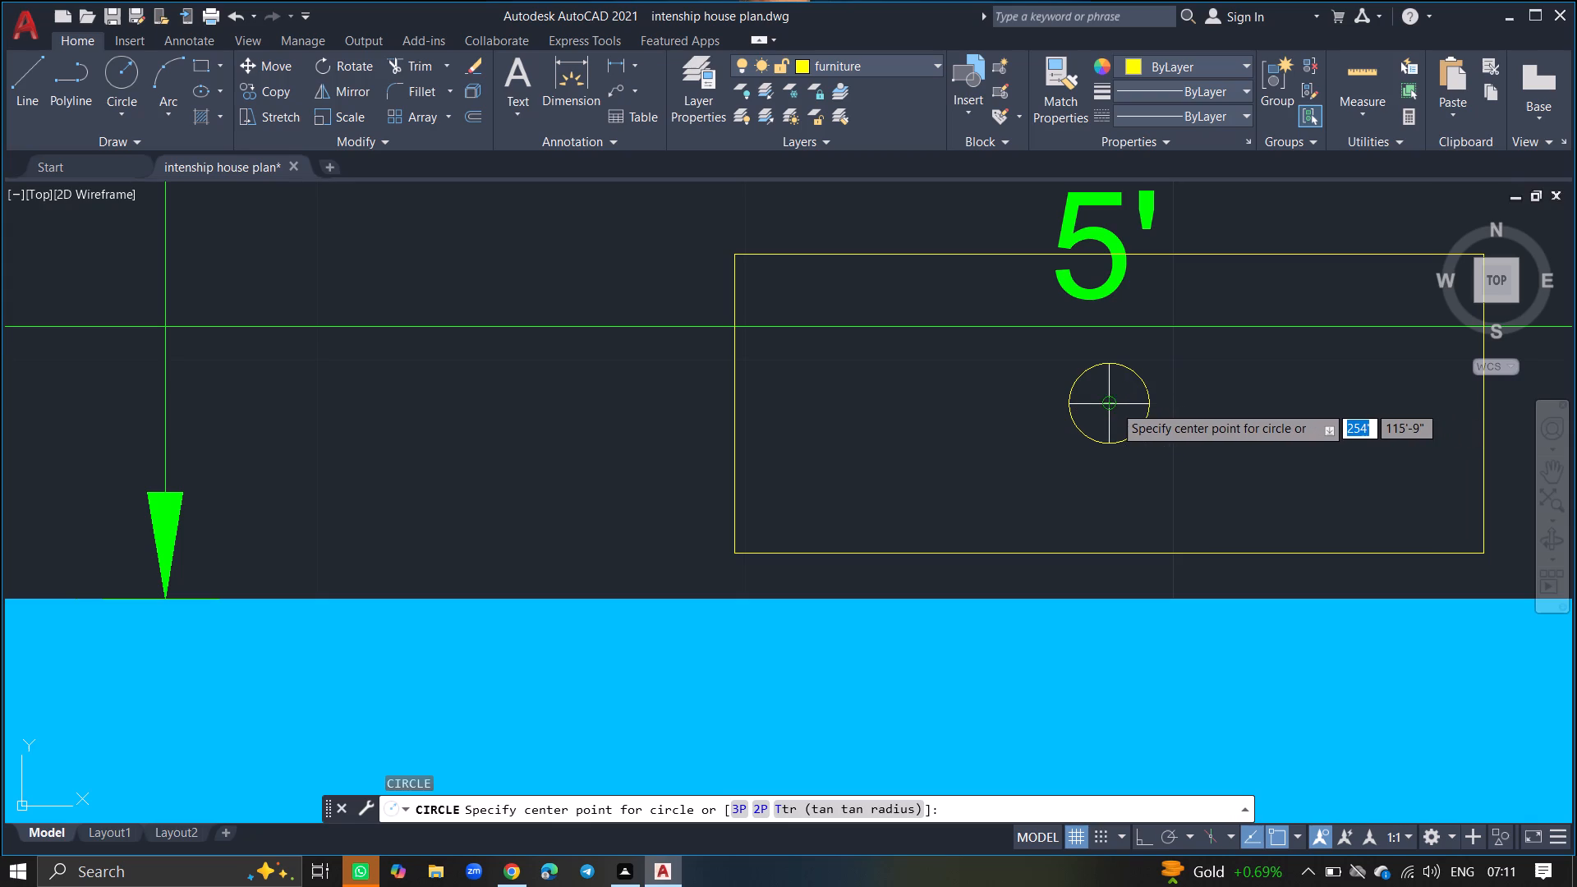
pyautogui.click(1114, 405)
pyautogui.click(1117, 388)
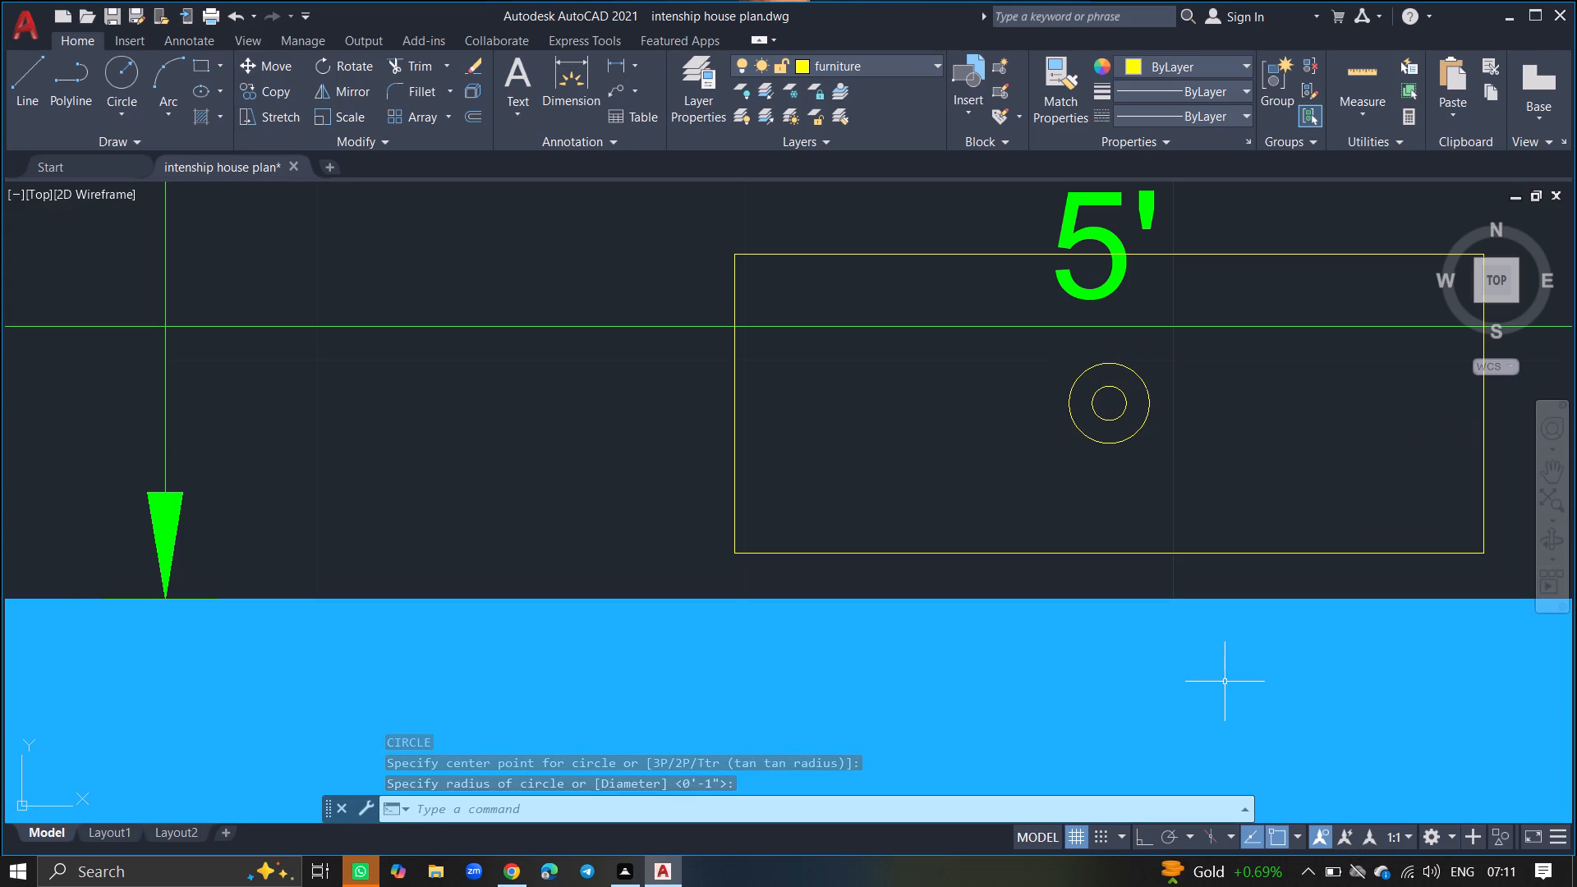
# Draw a small rectangle against the upper wall of the lower bathroom, opposite the toilet.
pyautogui.keyDown('ctrl'); pyautogui.scroll(-6, 1225, 682); pyautogui.keyUp('ctrl')
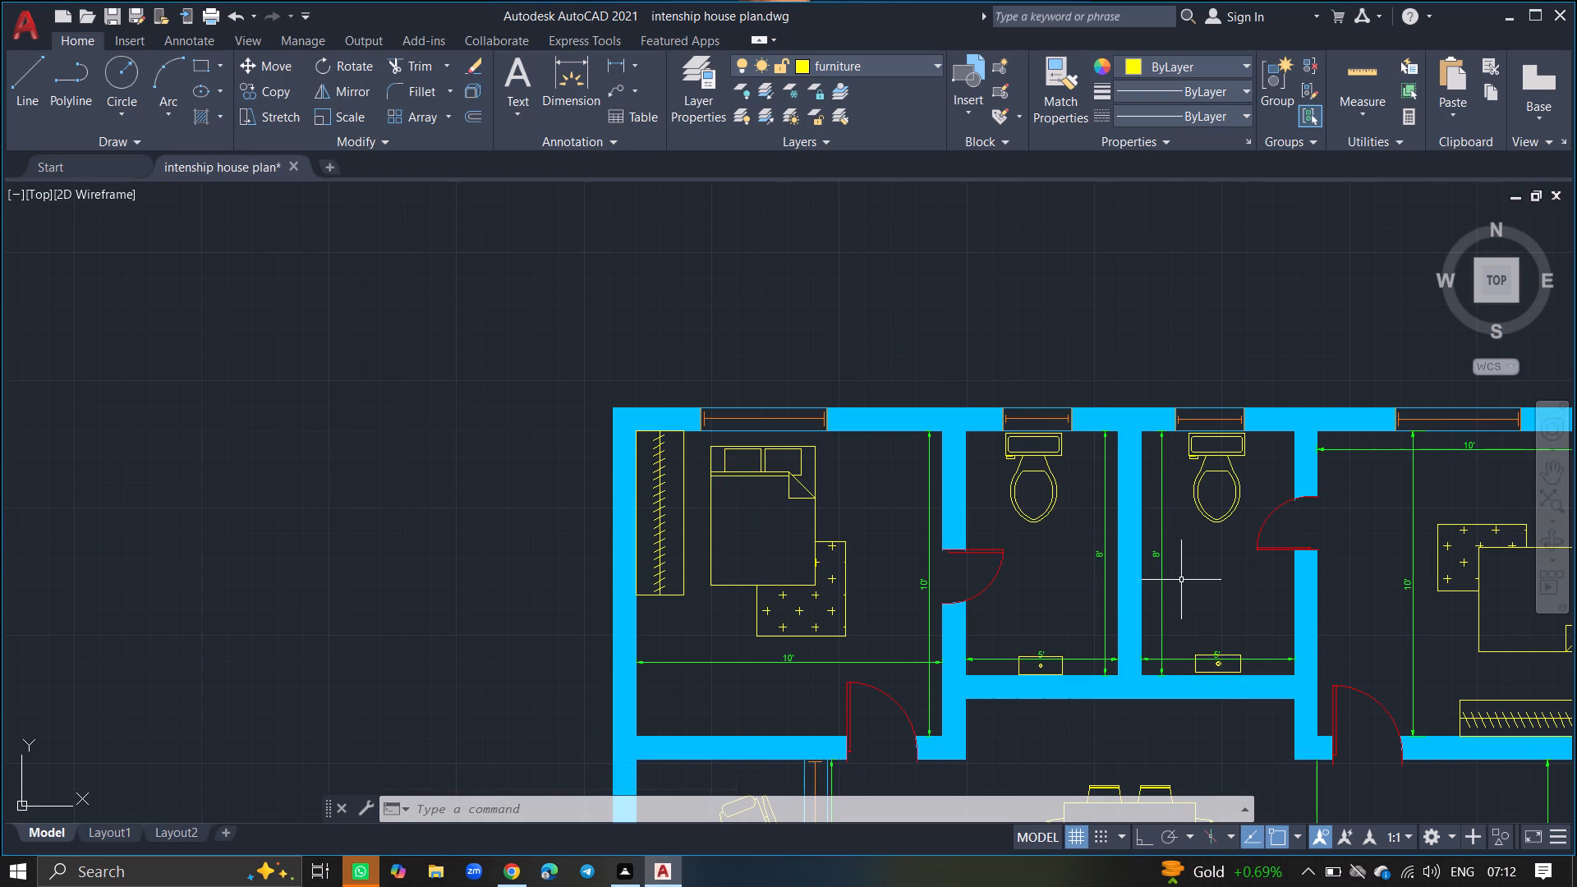
pyautogui.keyDown('ctrl'); pyautogui.scroll(-3, 1109, 572); pyautogui.keyUp('ctrl')
pyautogui.keyDown('ctrl'); pyautogui.scroll(-2, 1074, 632); pyautogui.keyUp('ctrl')
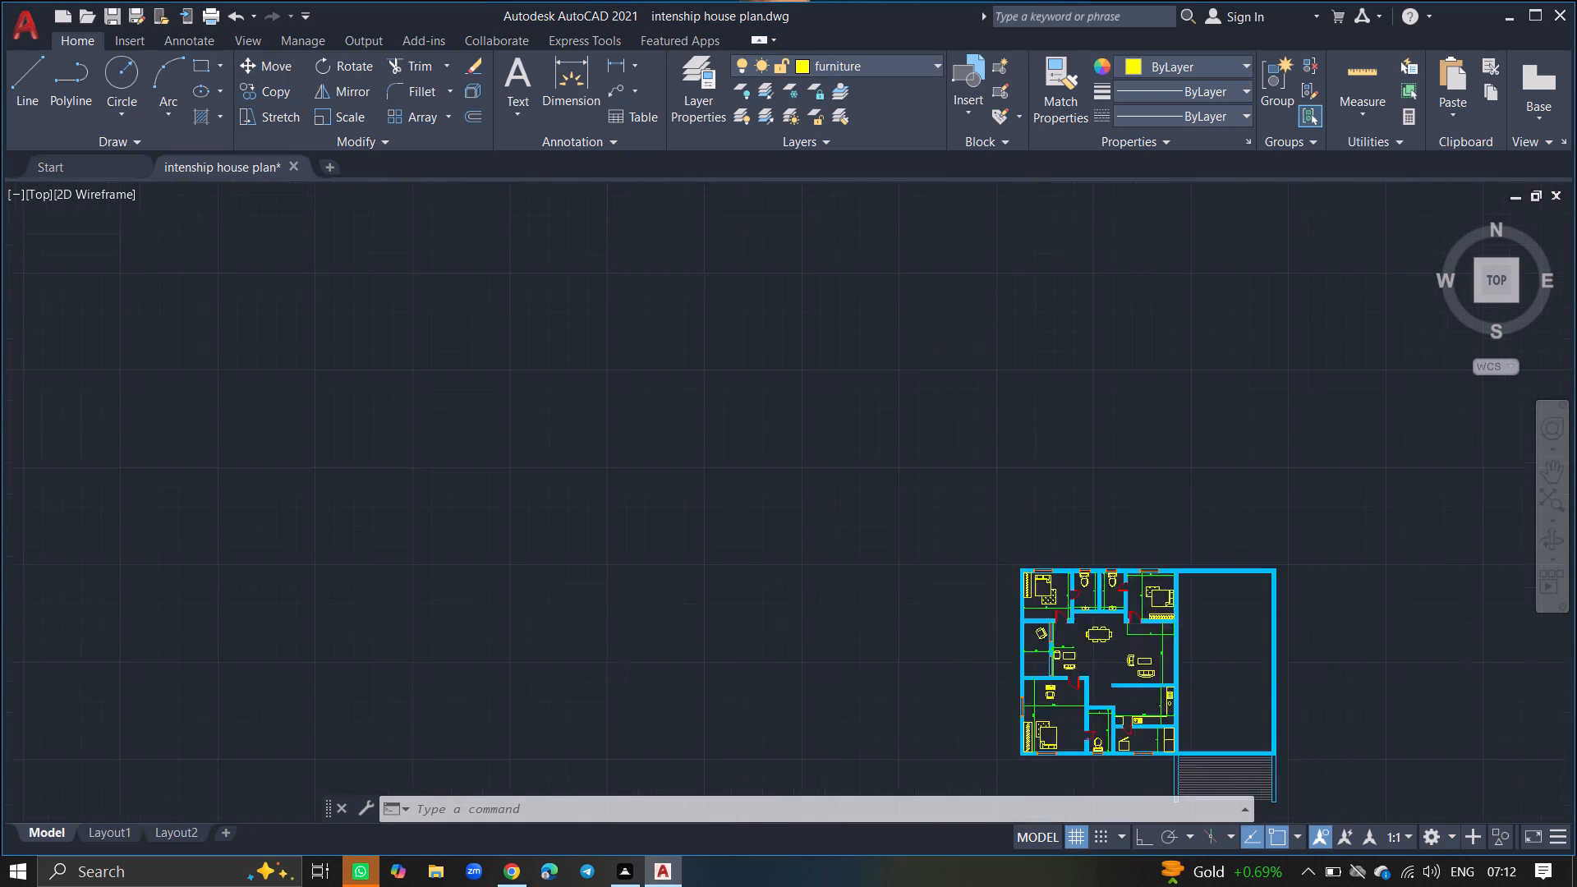
pyautogui.keyDown('ctrl'); pyautogui.scroll(-2, 1074, 632); pyautogui.keyUp('ctrl')
pyautogui.keyDown('ctrl'); pyautogui.scroll(6, 1094, 682); pyautogui.keyUp('ctrl')
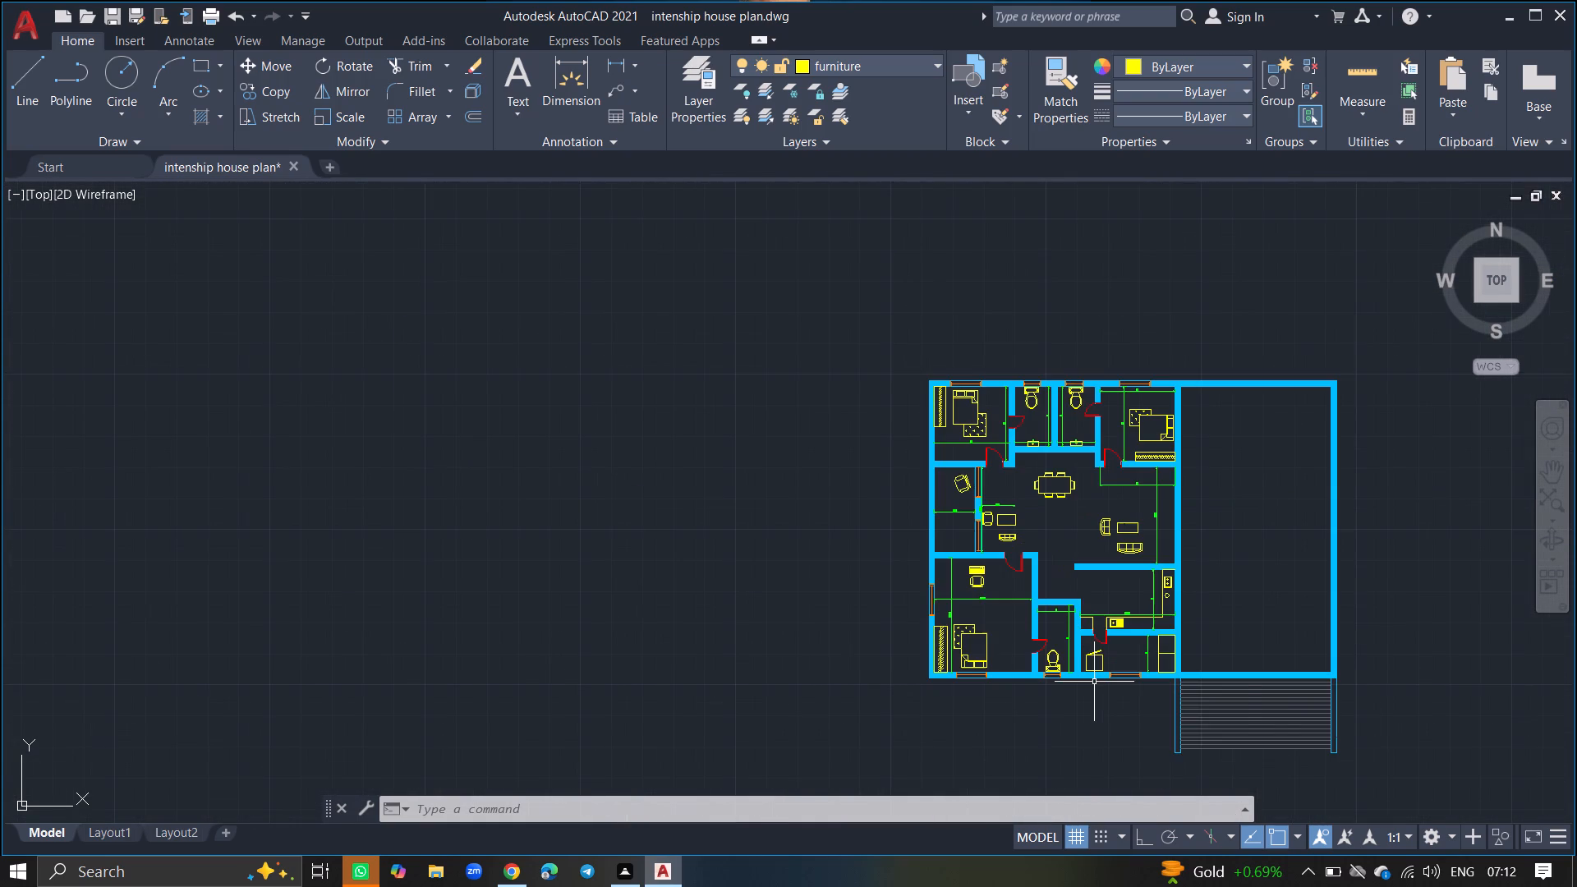
pyautogui.write('rec')
pyautogui.press('Return')
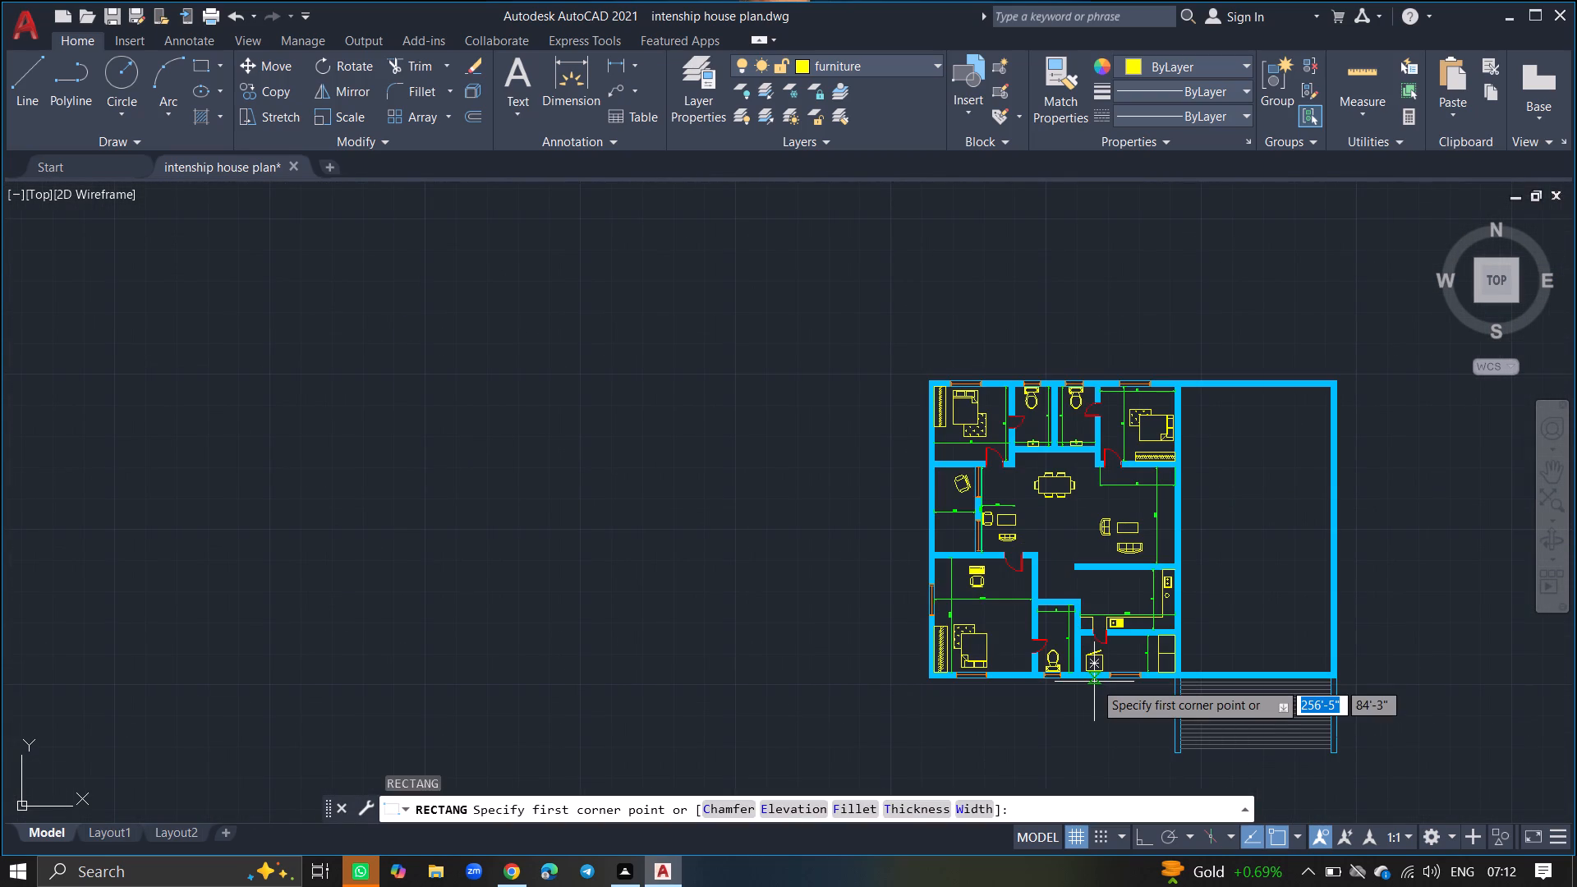
pyautogui.keyDown('ctrl'); pyautogui.scroll(6, 1094, 682); pyautogui.keyUp('ctrl')
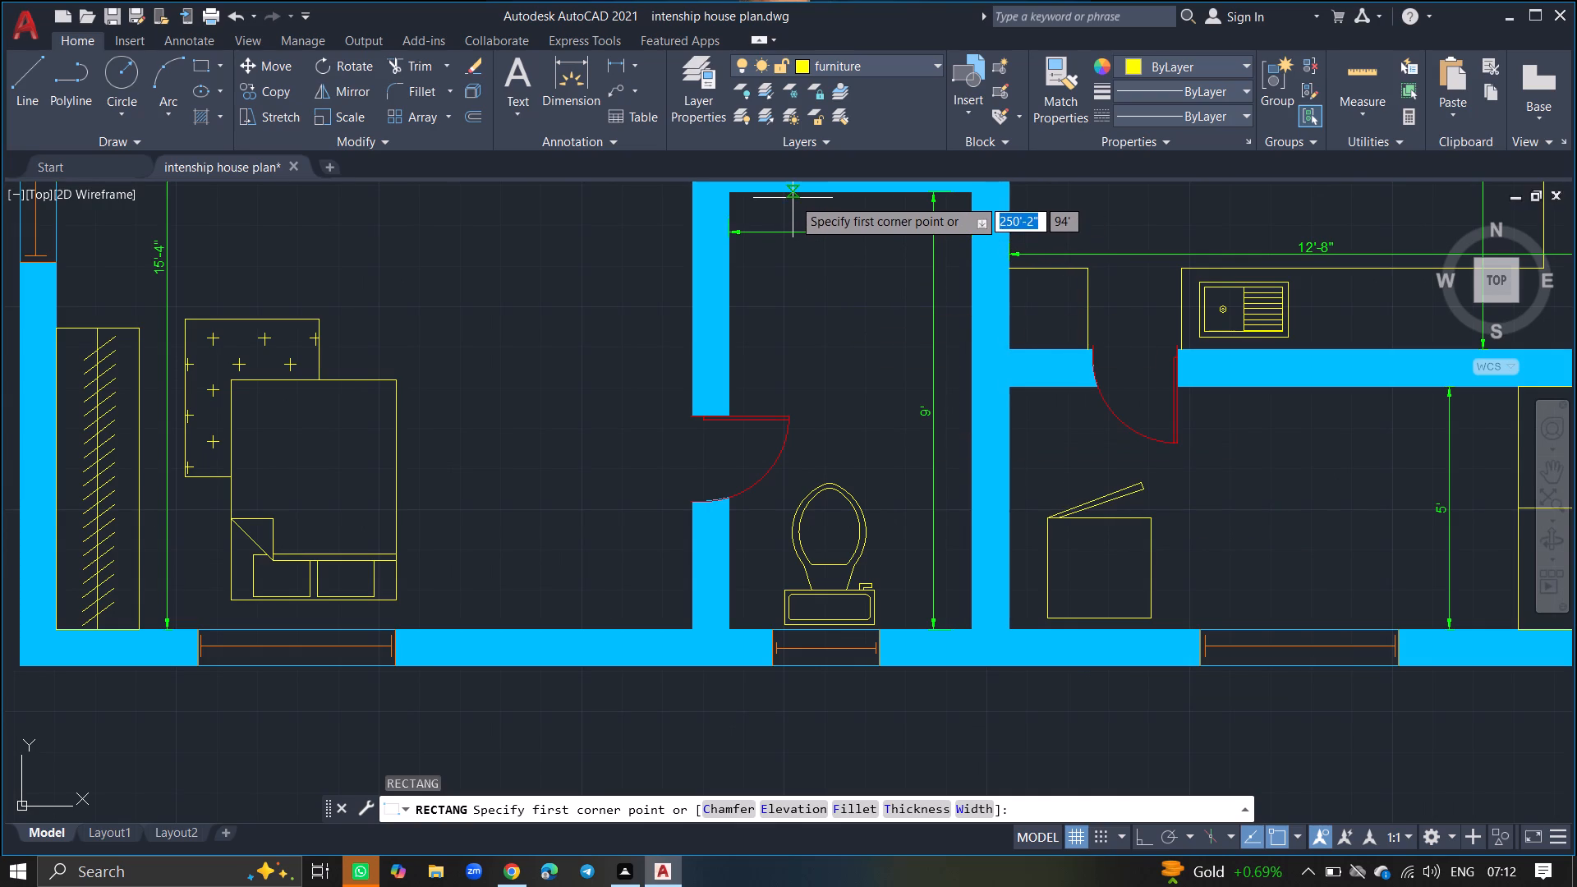
pyautogui.moveTo(793, 196); pyautogui.dragTo(852, 227)
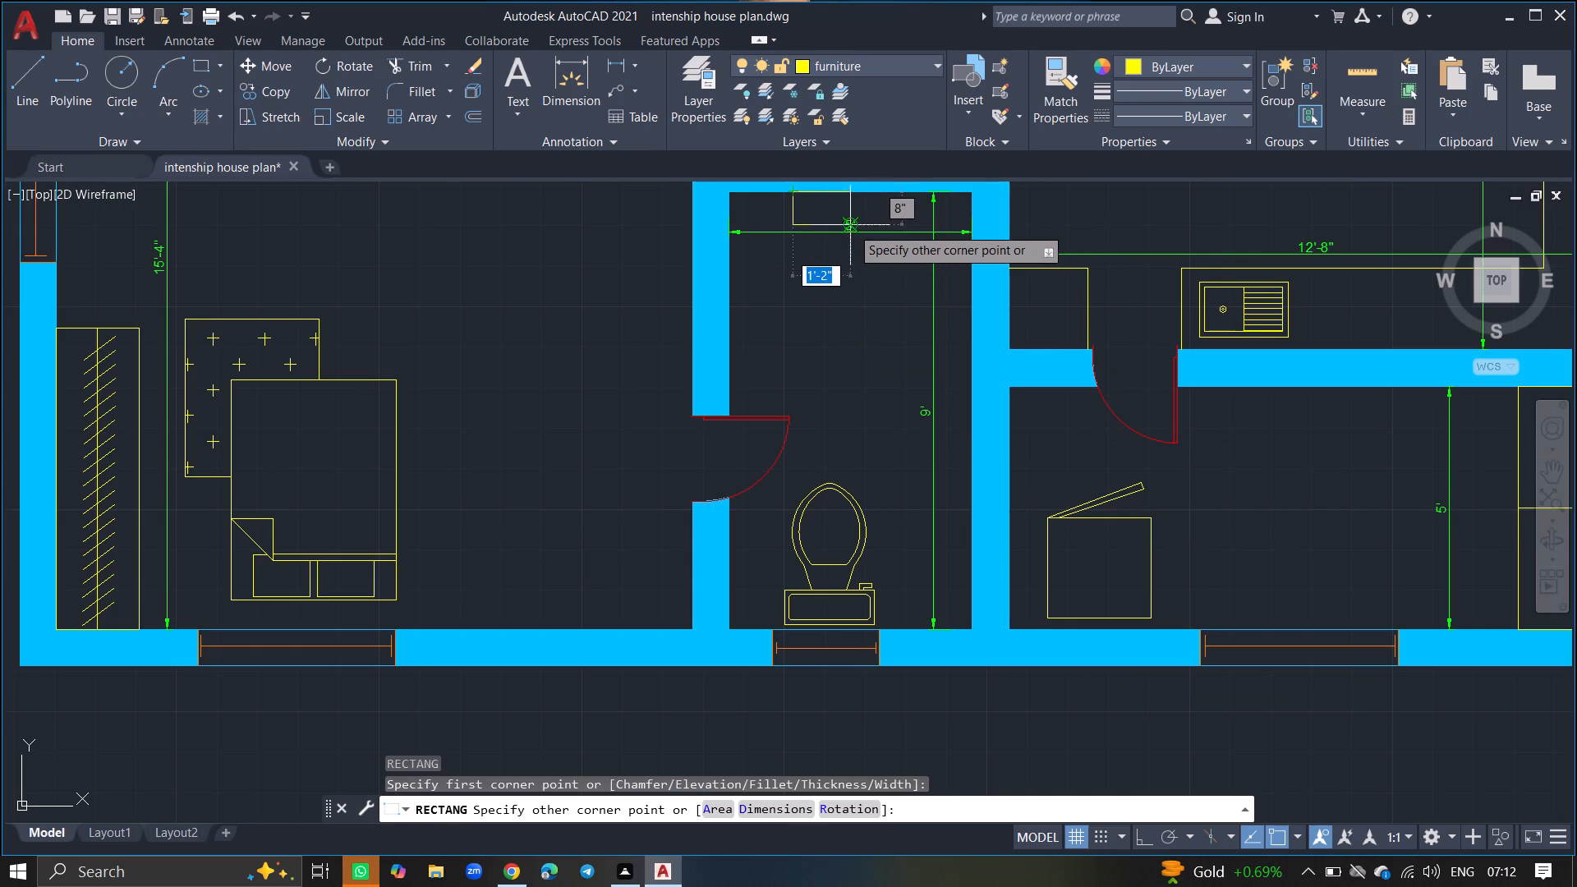
pyautogui.moveTo(852, 227); pyautogui.dragTo(880, 226)
pyautogui.click(880, 226)
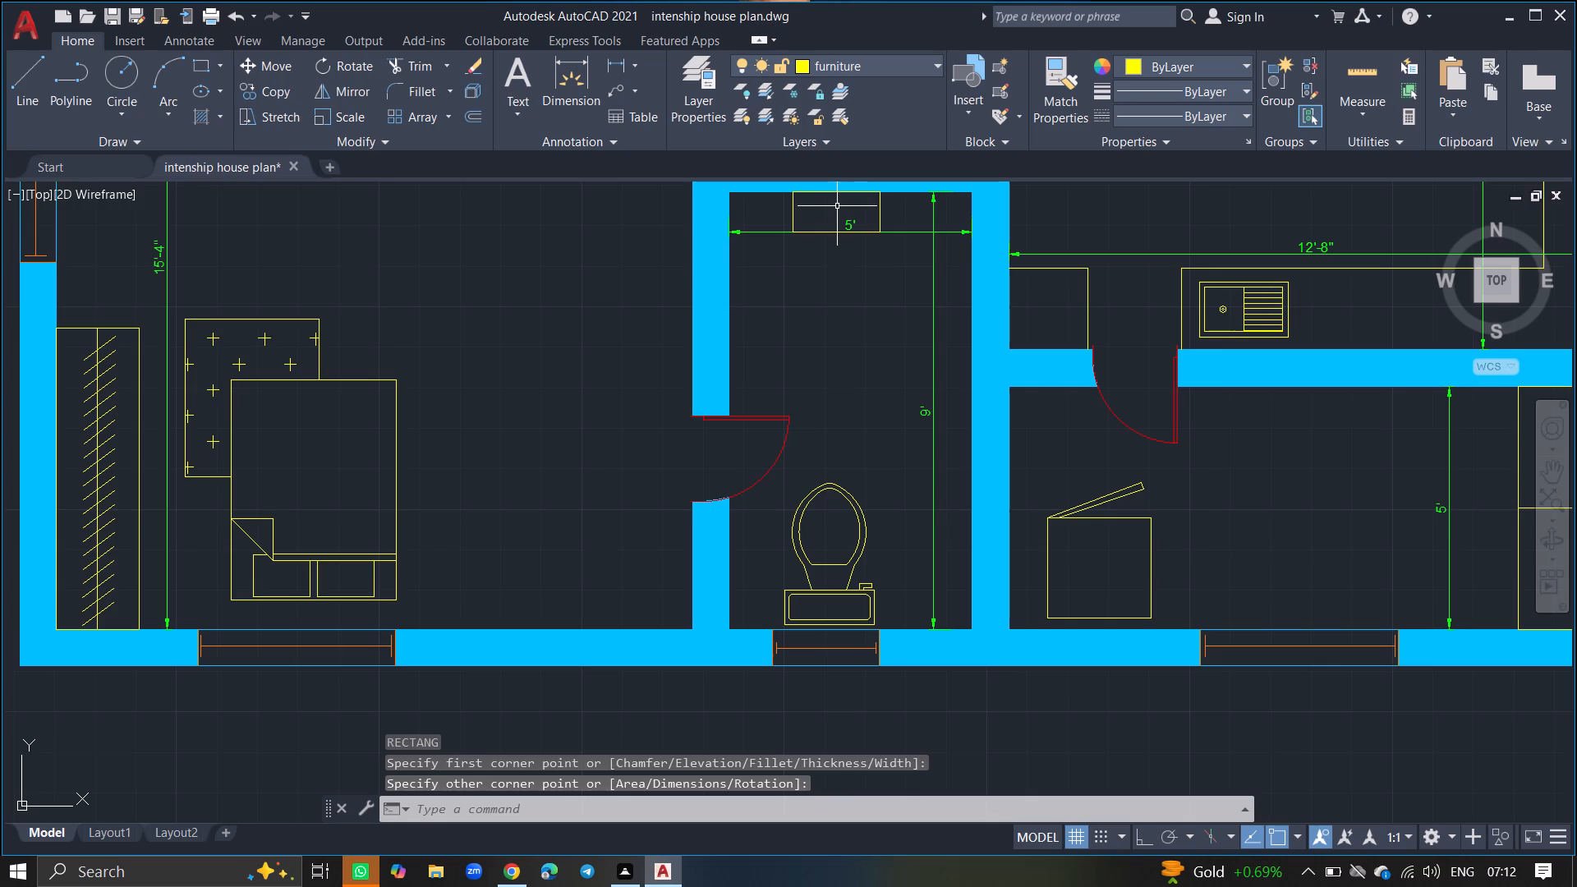
# Draw two concentric circles at the centre of the lower bathroom's rectangle, the outer one about 1" in radius.
pyautogui.press('c')
pyautogui.press('Return')
pyautogui.keyDown('ctrl'); pyautogui.scroll(3, 837, 206); pyautogui.keyUp('ctrl')
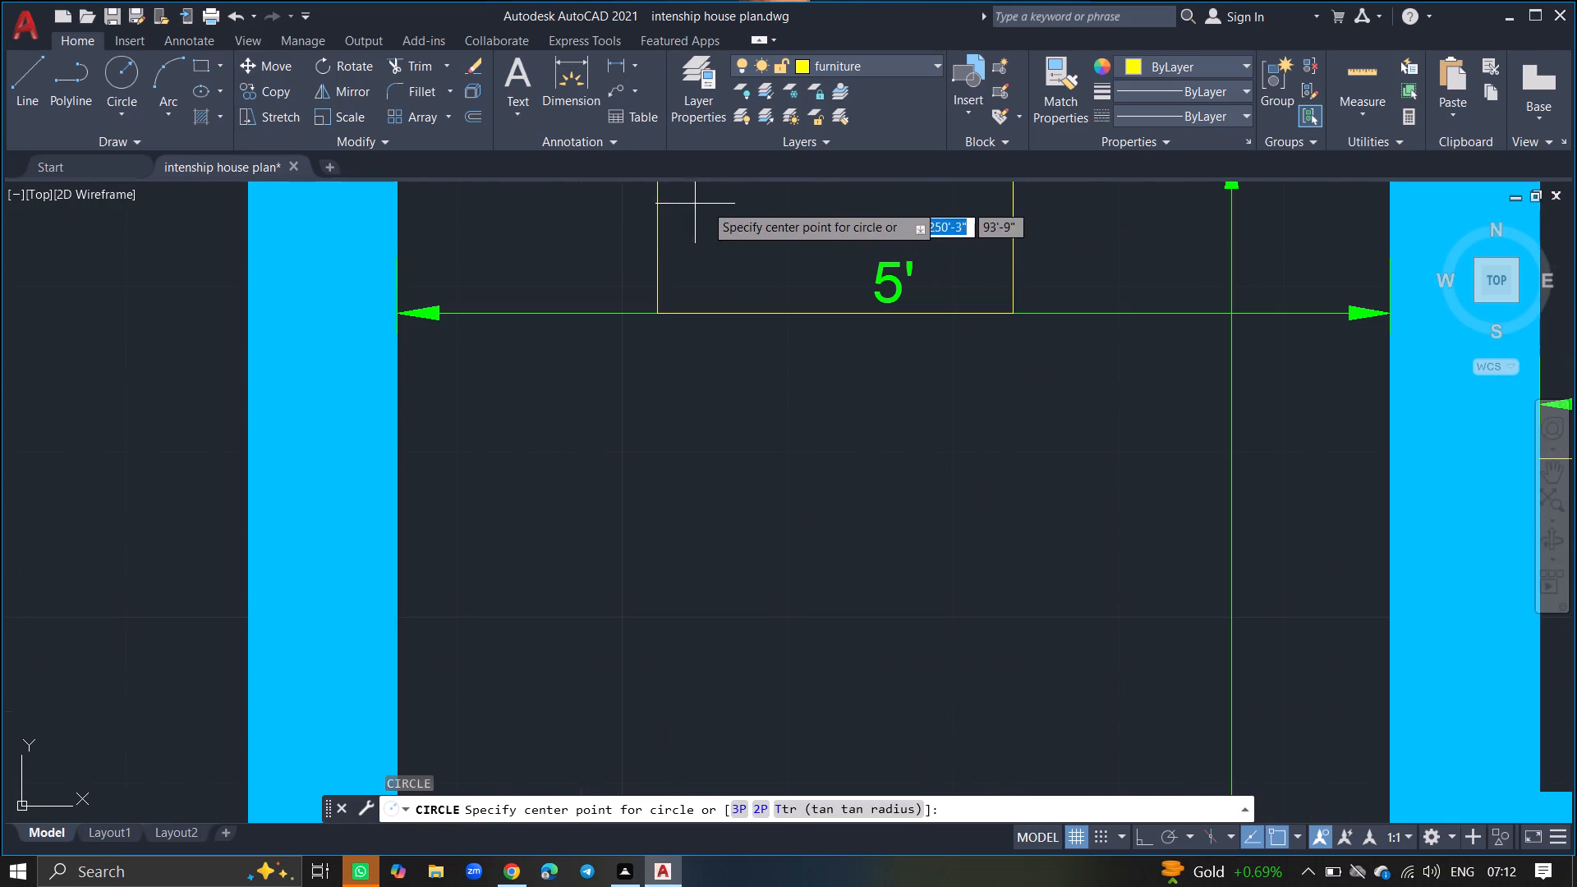
pyautogui.keyDown('ctrl'); pyautogui.scroll(-3, 793, 208); pyautogui.keyUp('ctrl')
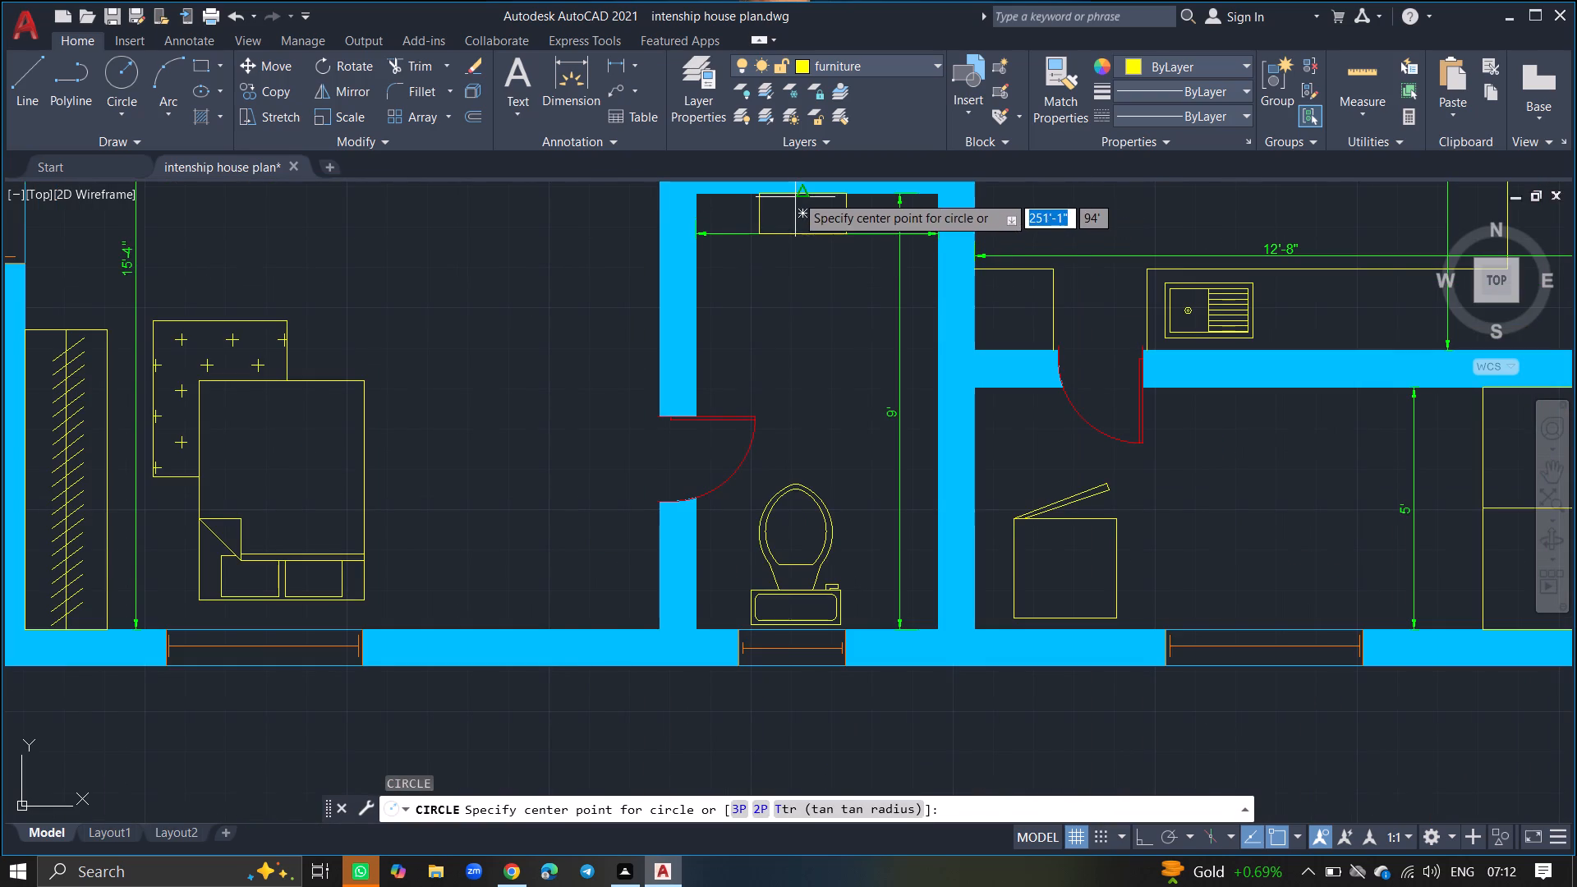
pyautogui.click(798, 209)
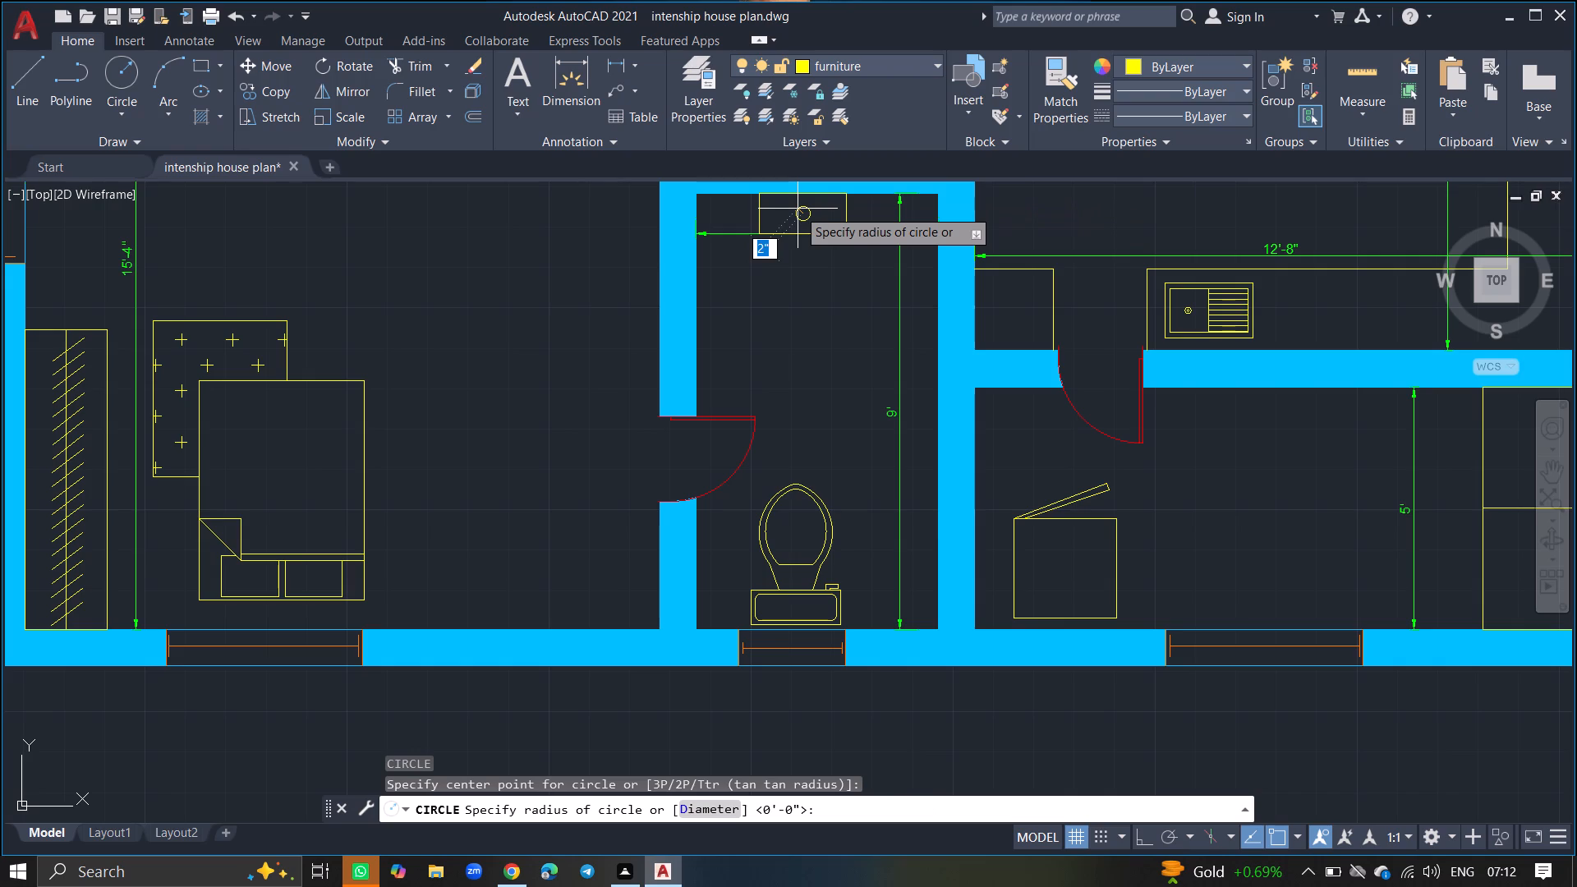
pyautogui.keyDown('ctrl'); pyautogui.scroll(6, 798, 208); pyautogui.keyUp('ctrl')
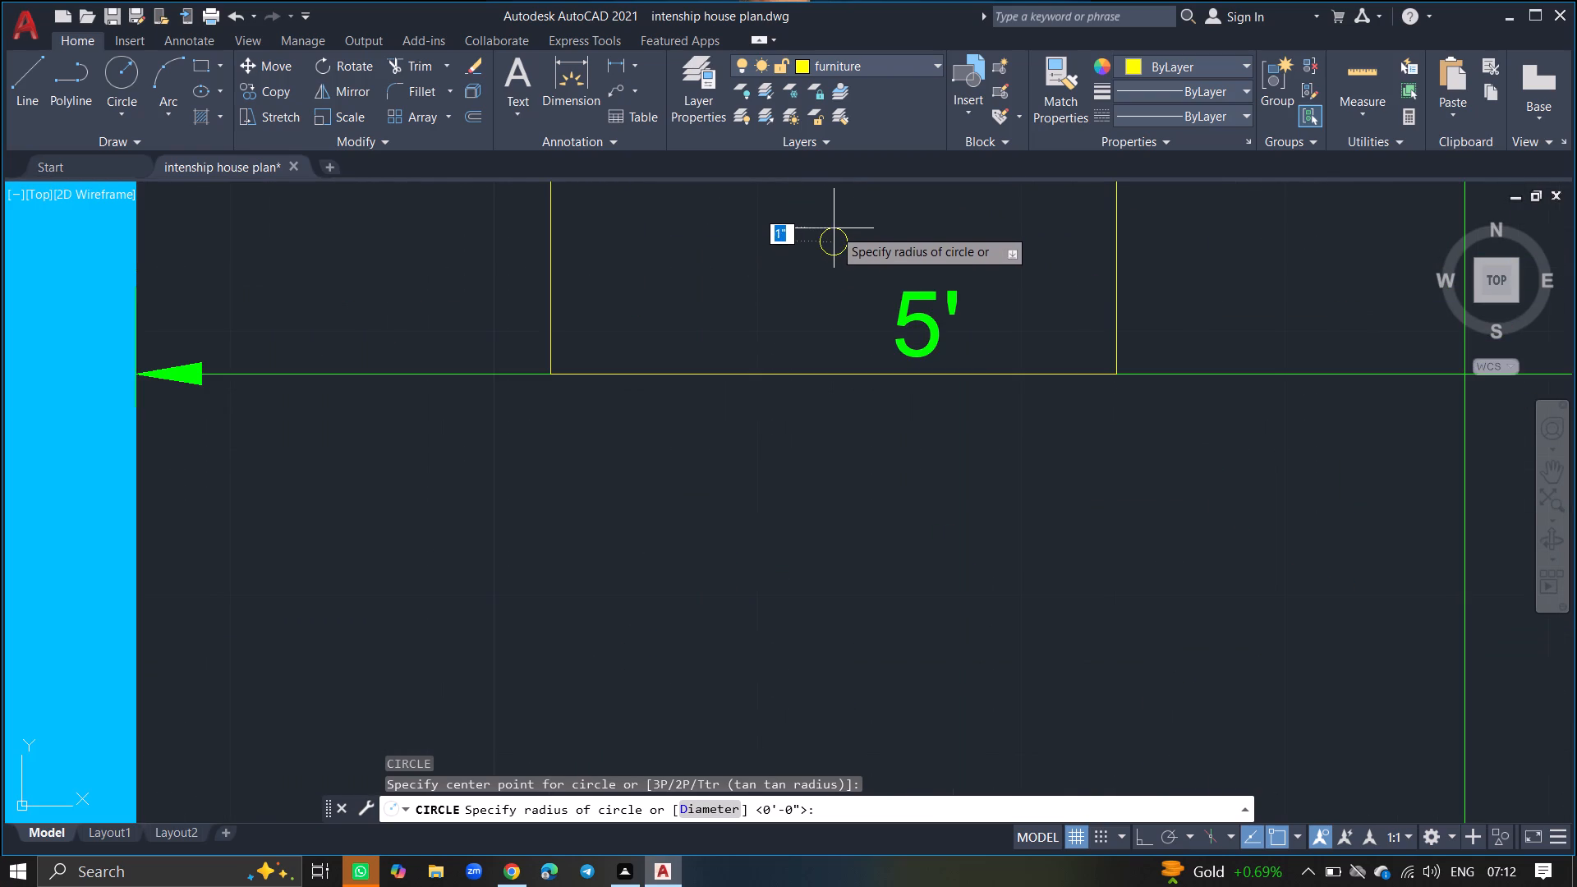
pyautogui.click(834, 228)
pyautogui.keyDown('ctrl'); pyautogui.scroll(3, 833, 247); pyautogui.keyUp('ctrl')
pyautogui.press('c')
pyautogui.press('Return')
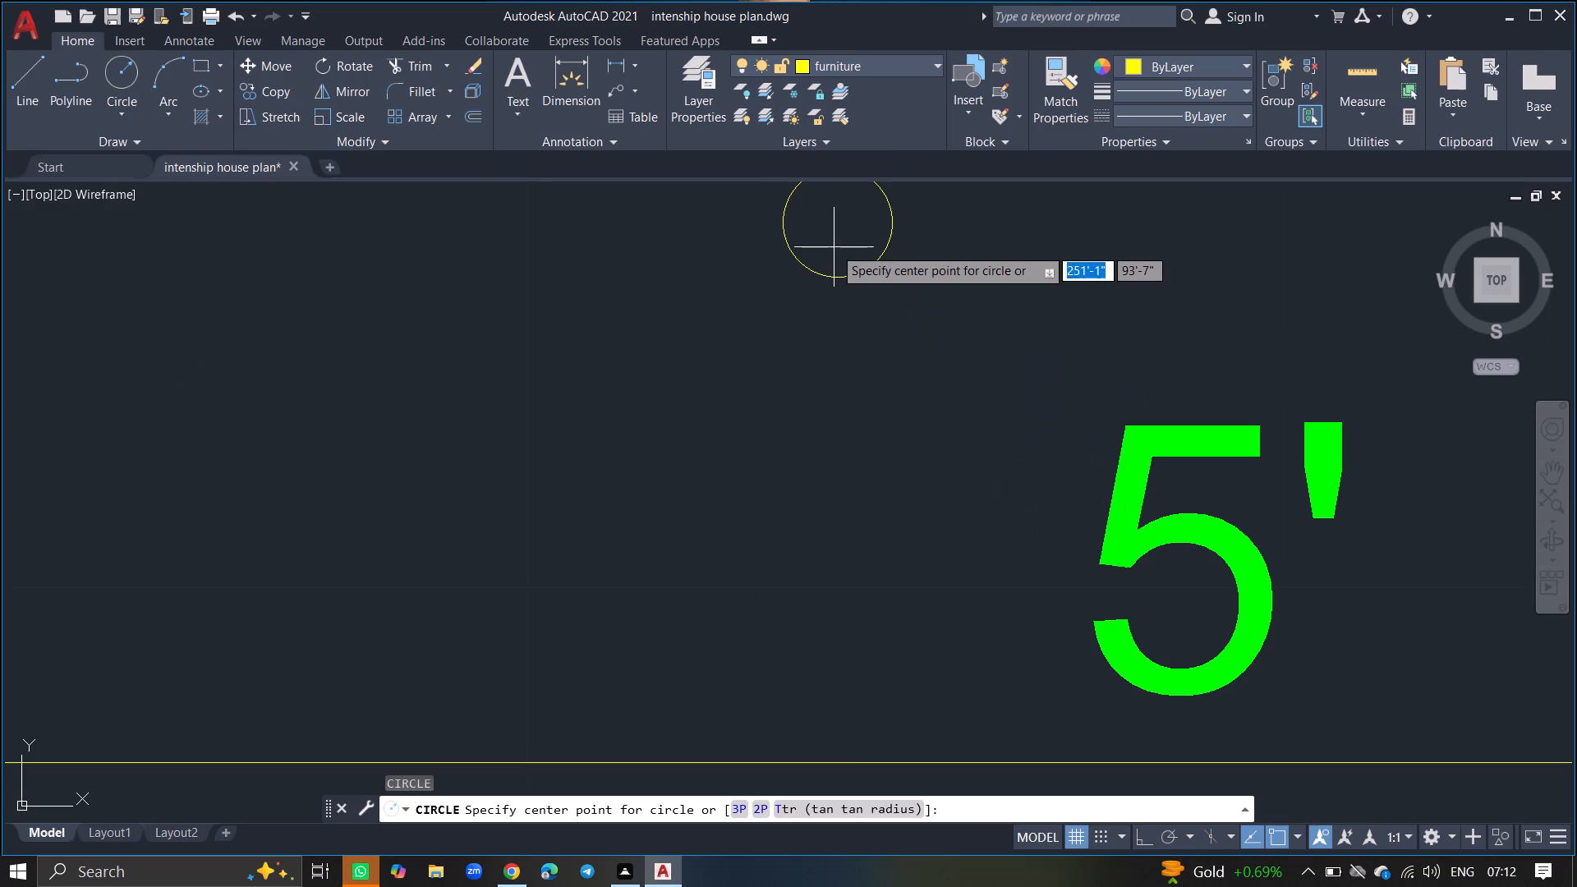
pyautogui.click(840, 222)
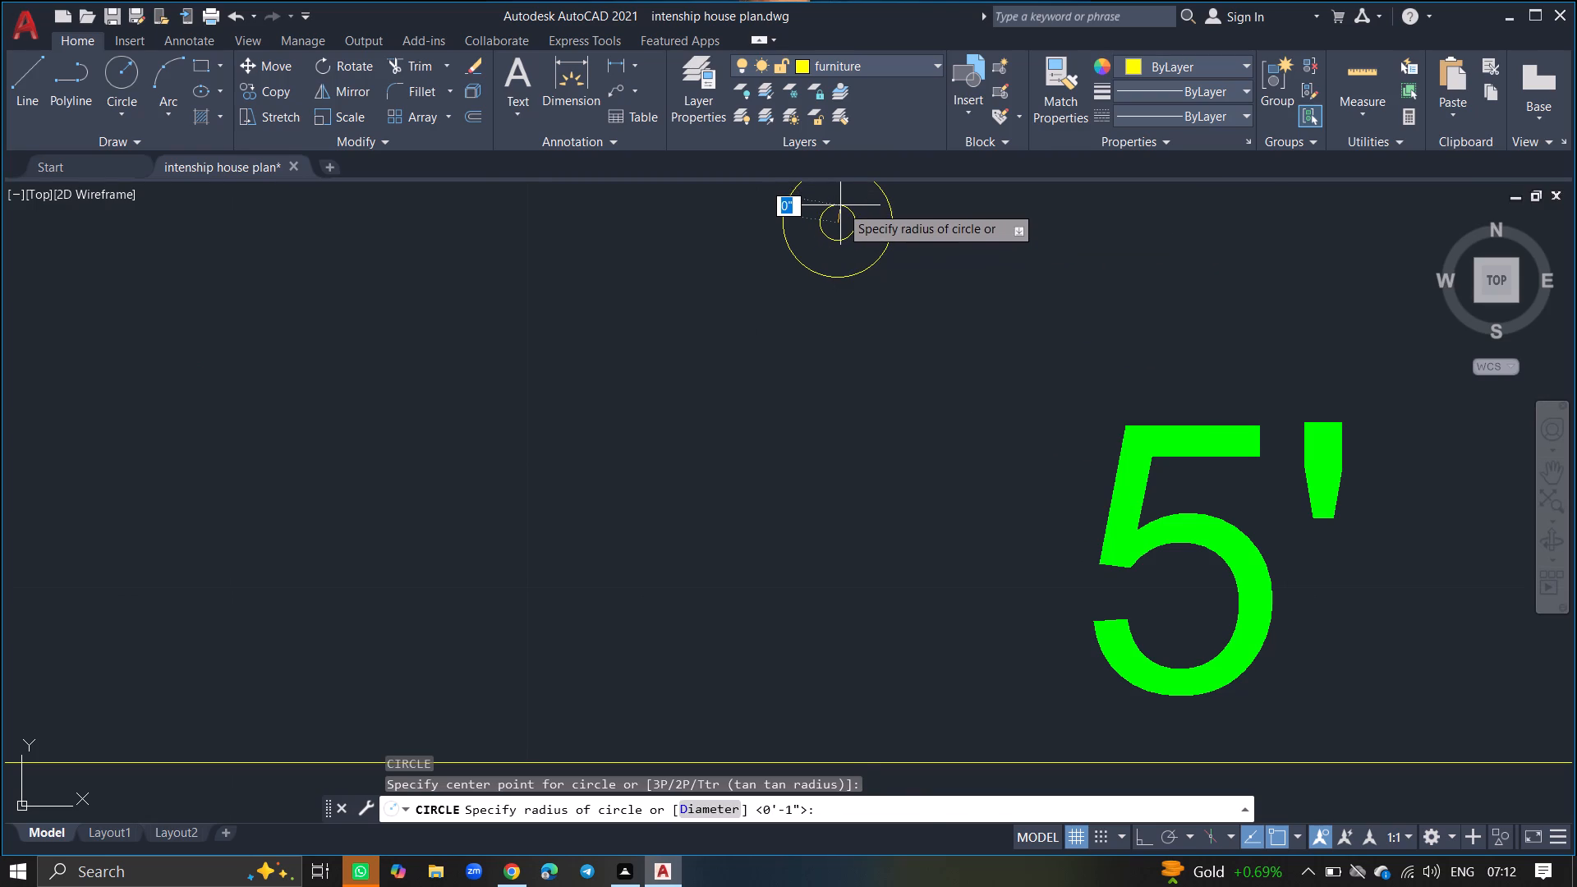
pyautogui.click(840, 205)
# Make the text layer current.
pyautogui.keyDown('ctrl'); pyautogui.scroll(-3, 706, 418); pyautogui.keyUp('ctrl')
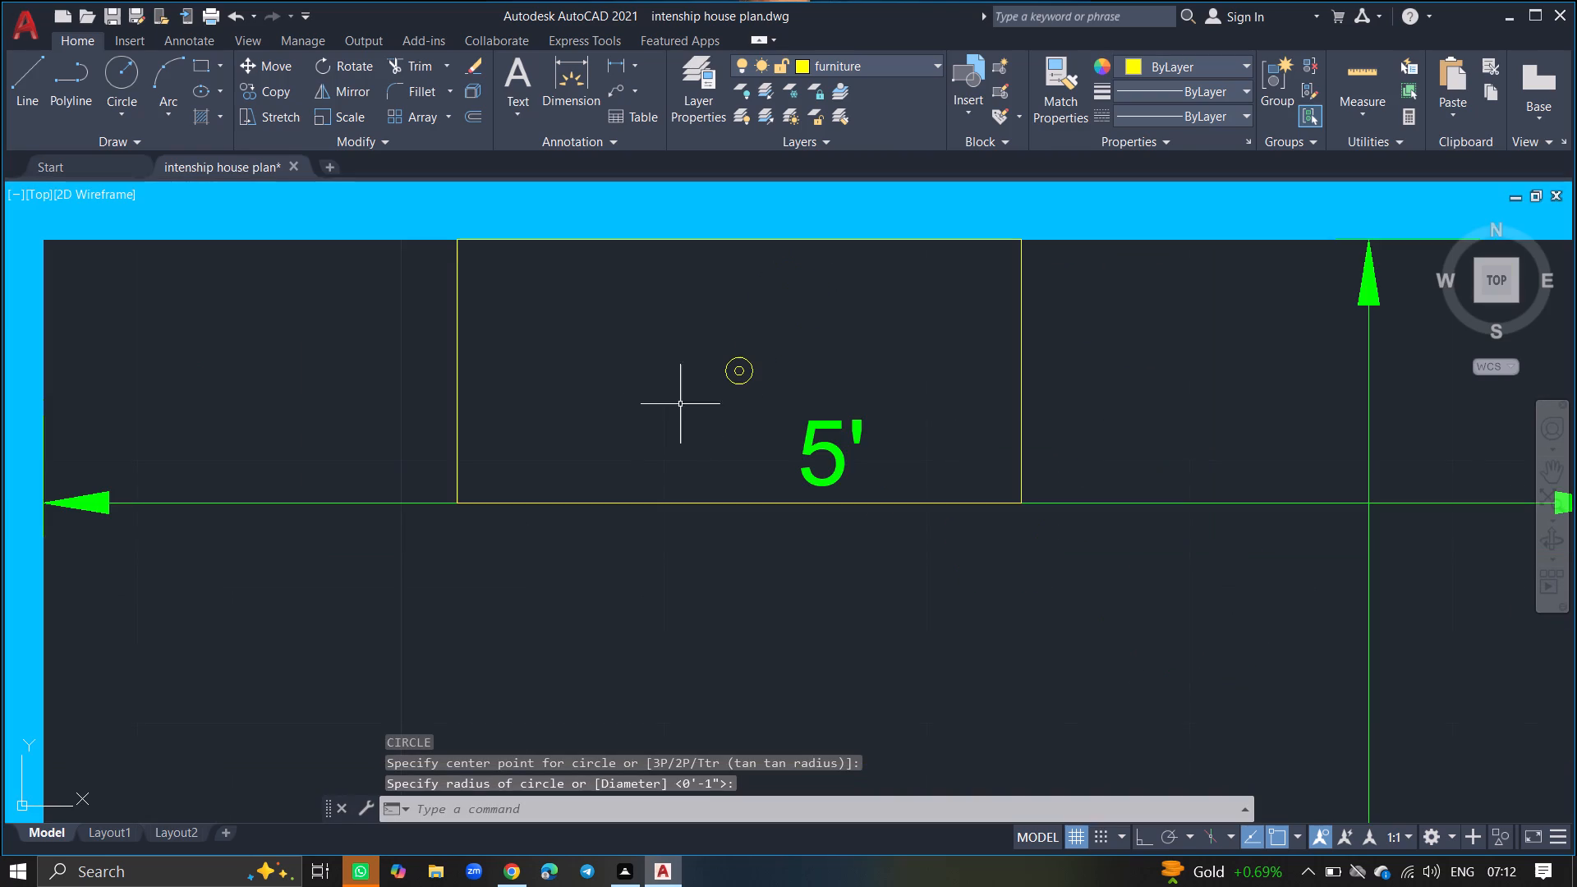
pyautogui.keyDown('ctrl'); pyautogui.scroll(-7, 657, 393); pyautogui.keyUp('ctrl')
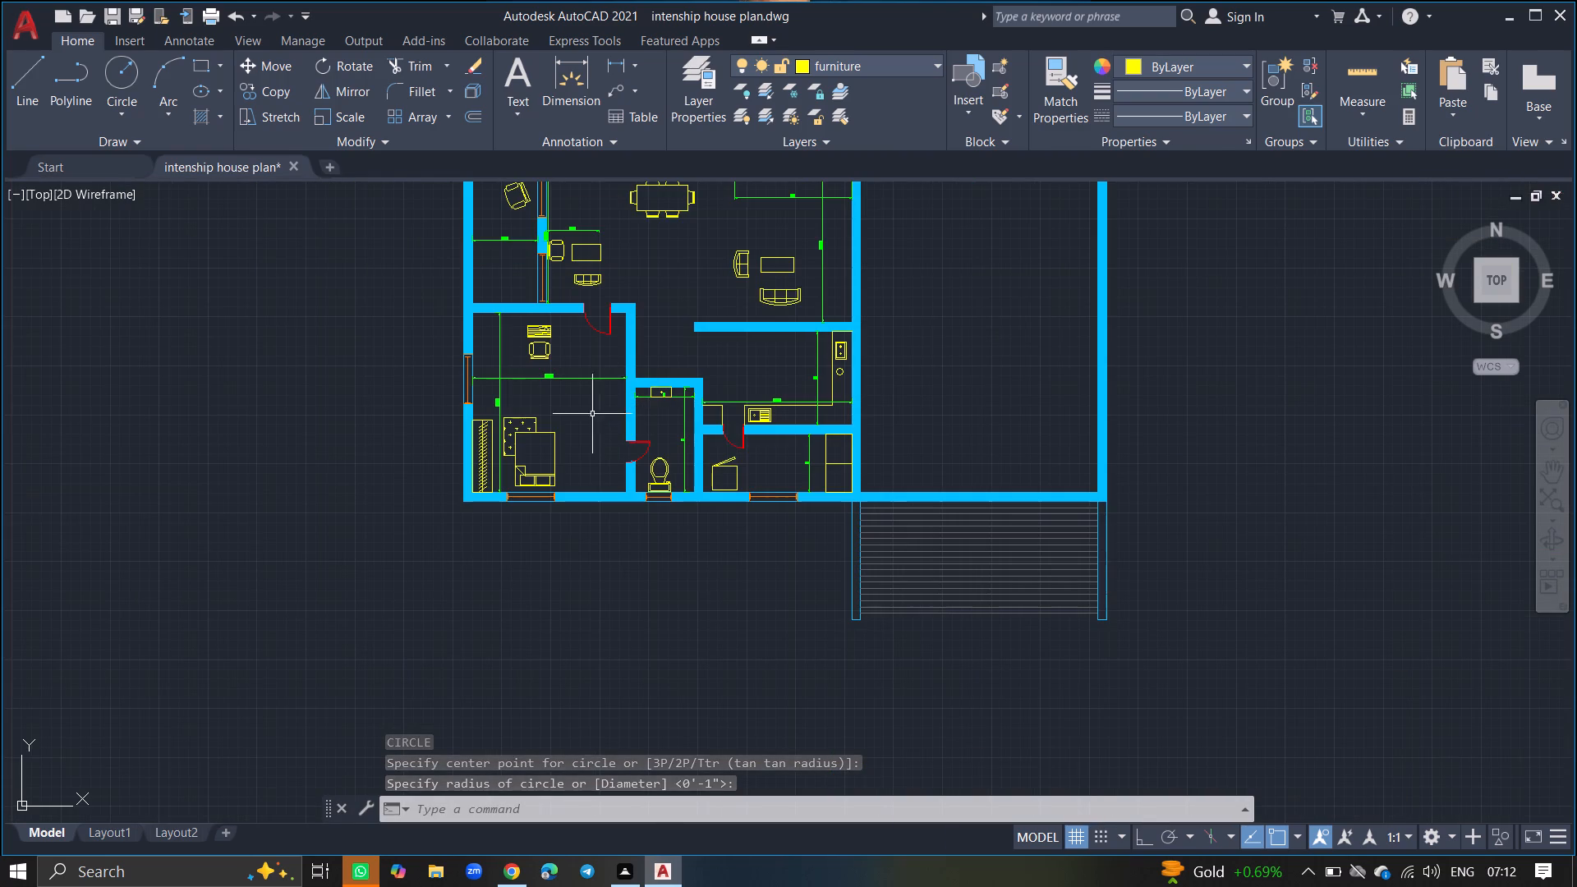
pyautogui.keyDown('ctrl'); pyautogui.scroll(-2, 574, 398); pyautogui.keyUp('ctrl')
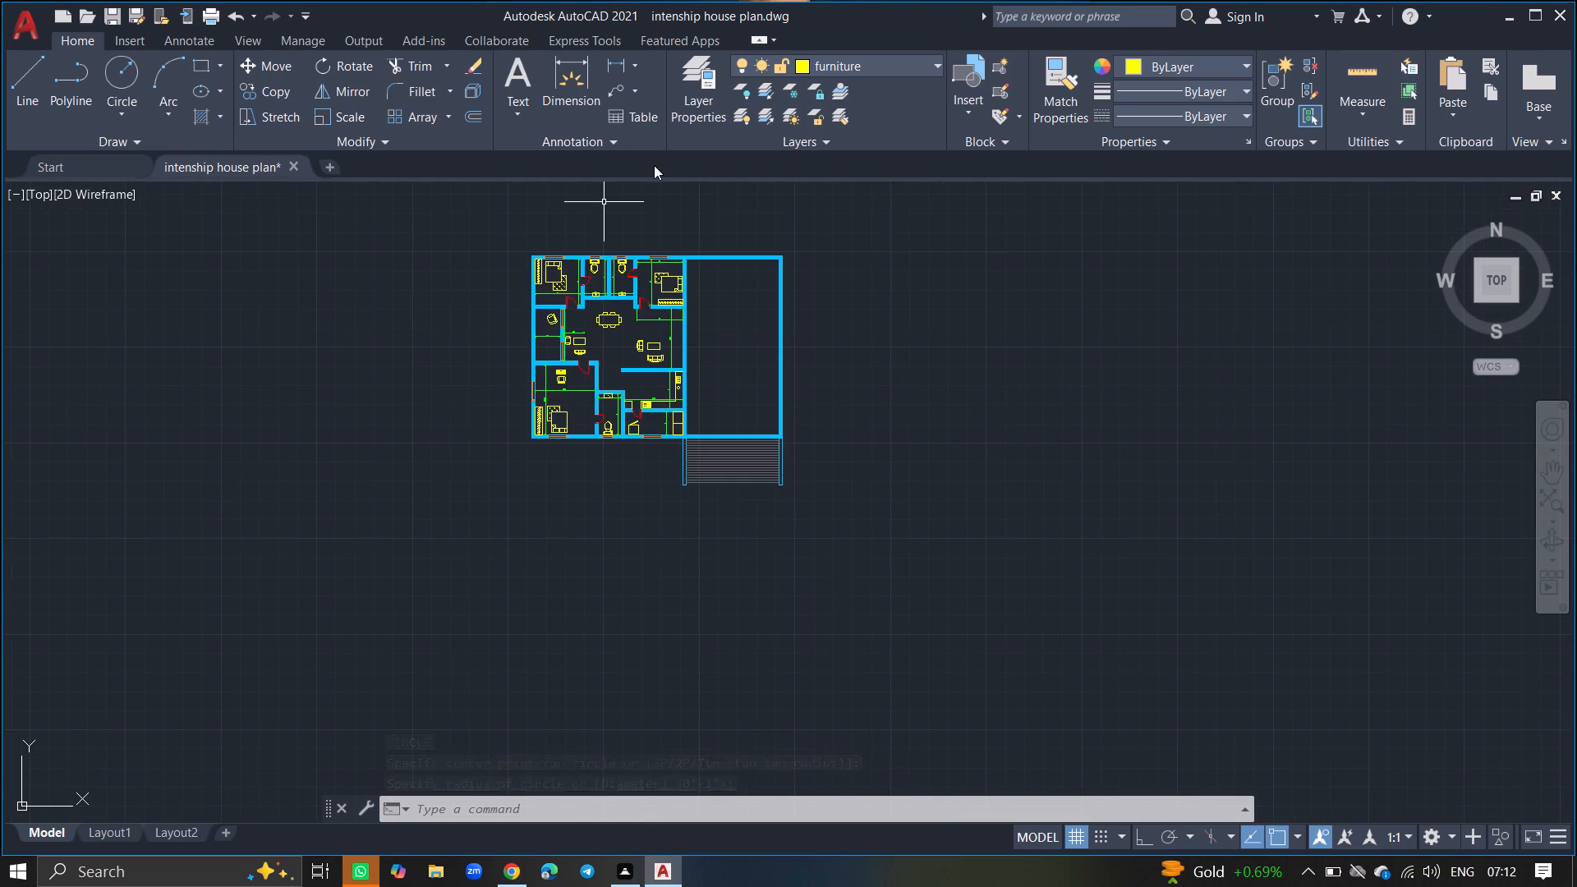
pyautogui.click(688, 109)
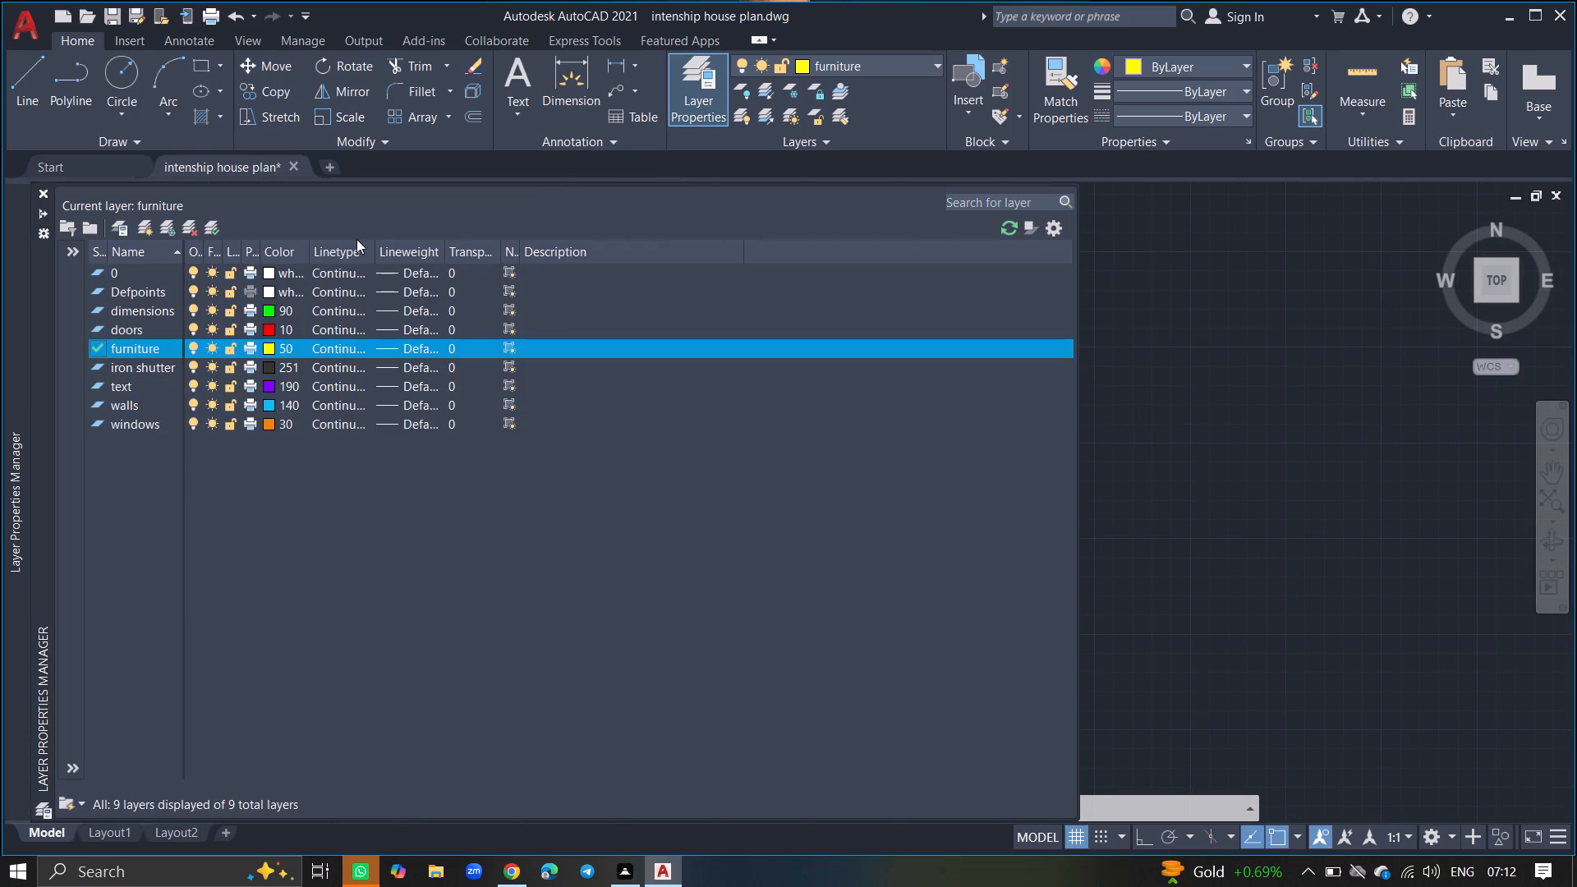
pyautogui.doubleClick(150, 385)
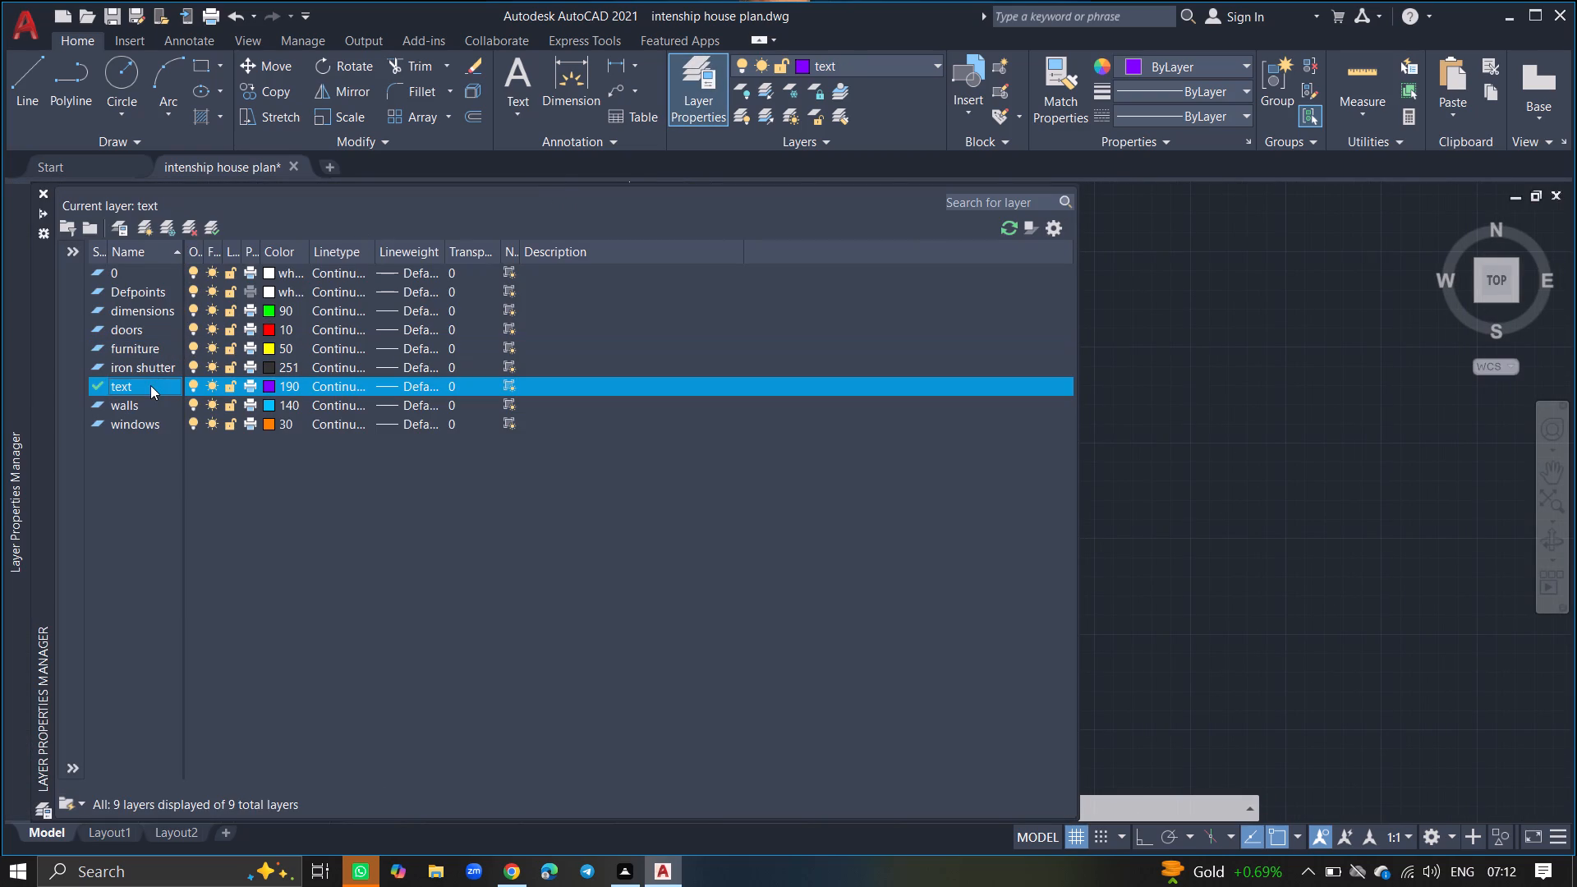
# Start a multiline text in the upper-left bedroom of the plan, below its horizontal 10' dimension, reading "M. BEDROOM -1".
pyautogui.click(39, 188)
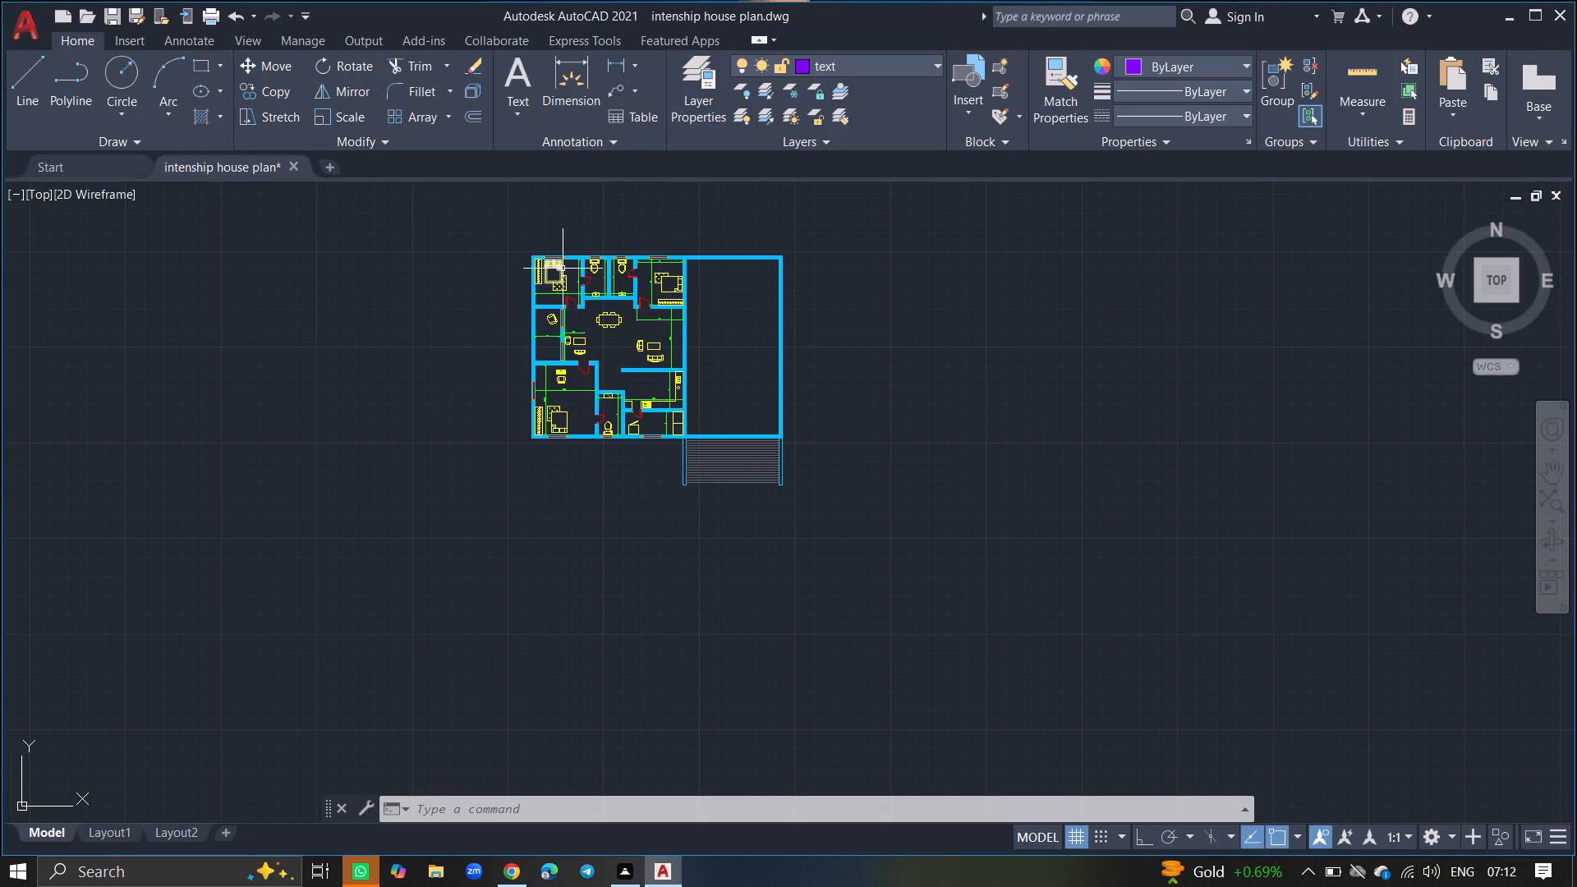
pyautogui.keyDown('ctrl'); pyautogui.scroll(6, 563, 269); pyautogui.keyUp('ctrl')
pyautogui.write('mtext')
pyautogui.press('Return')
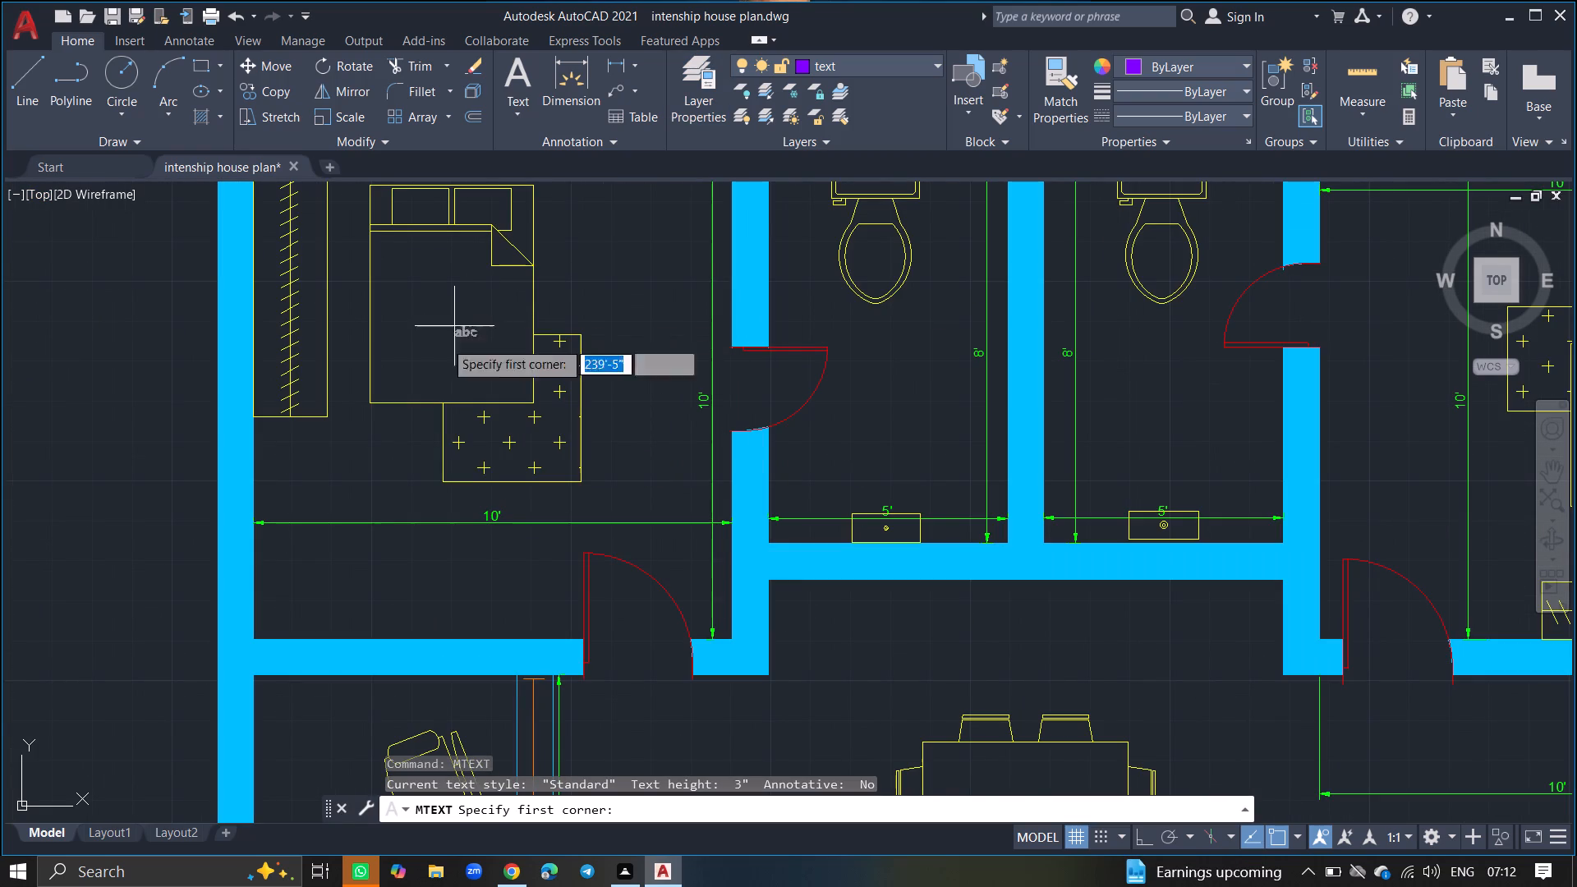
pyautogui.click(314, 551)
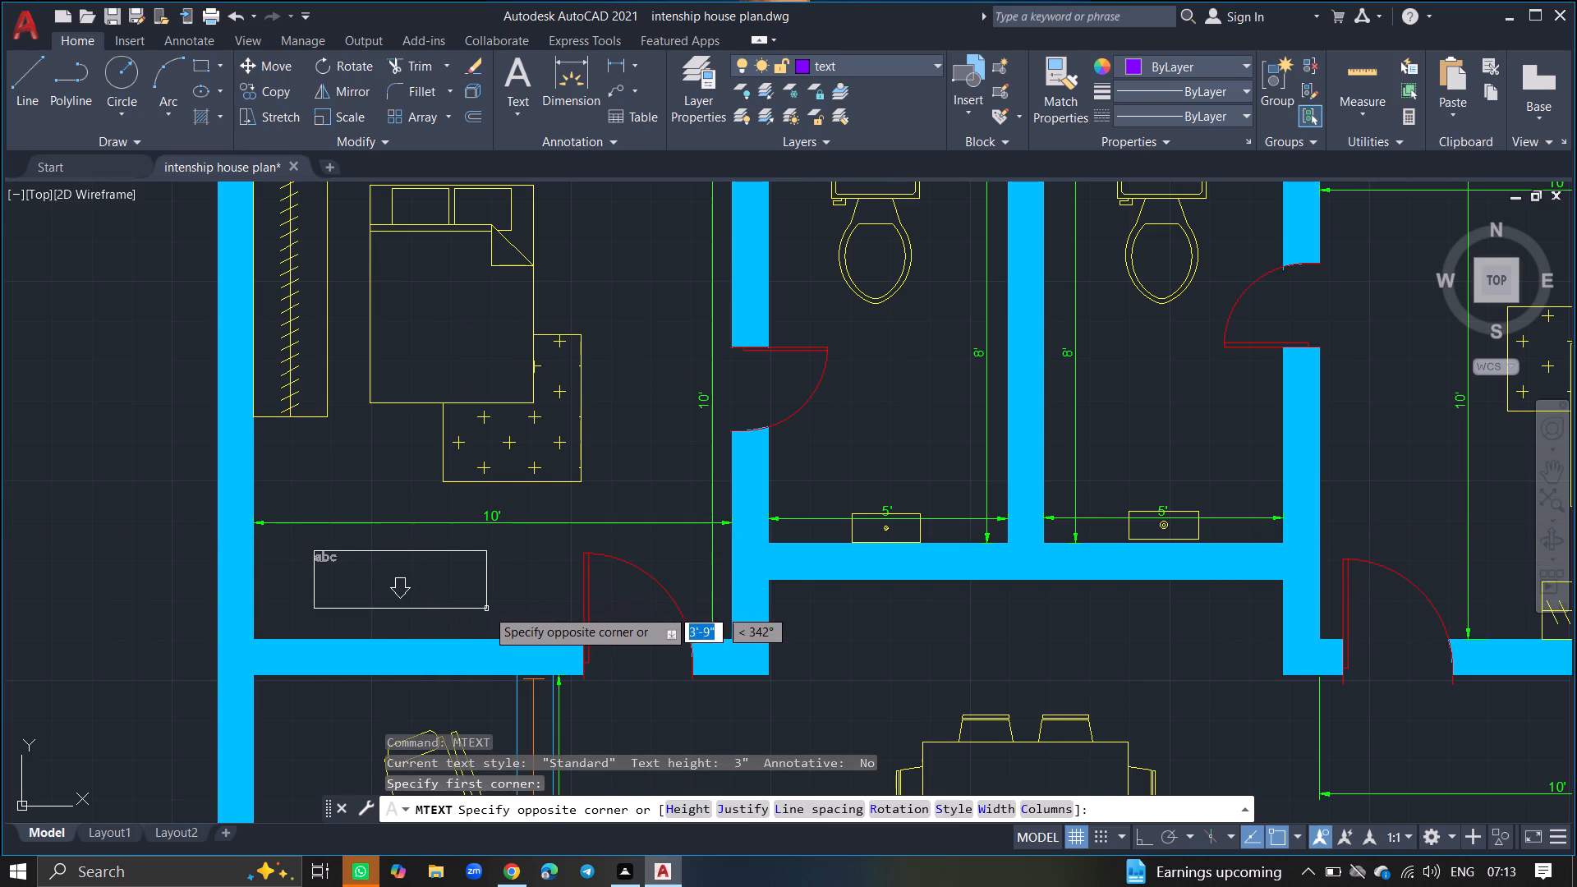
pyautogui.click(490, 616)
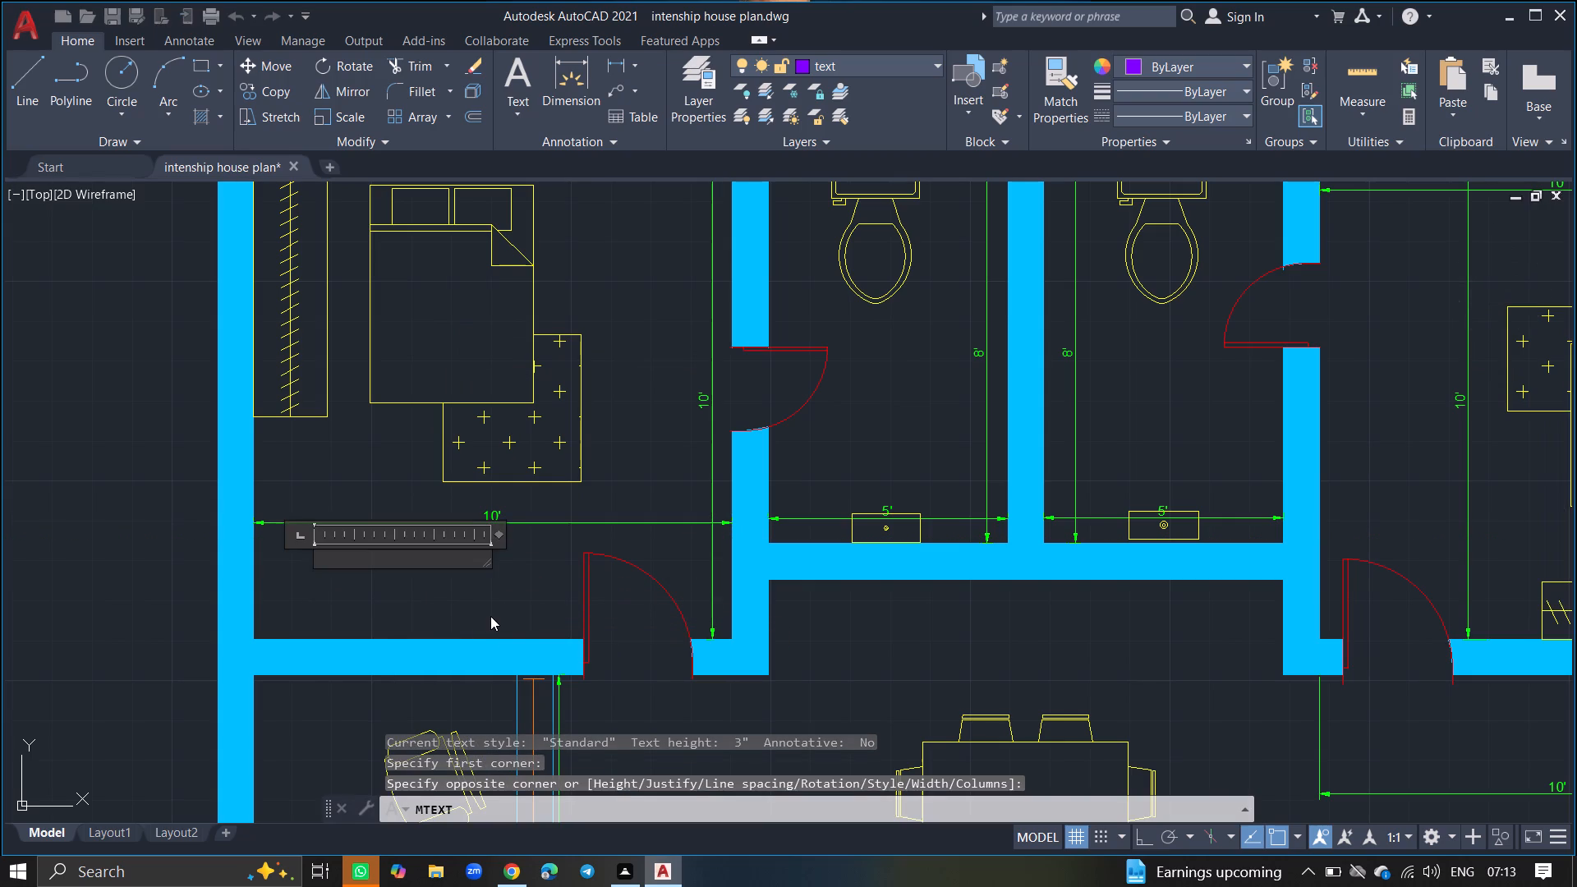
pyautogui.press('m')
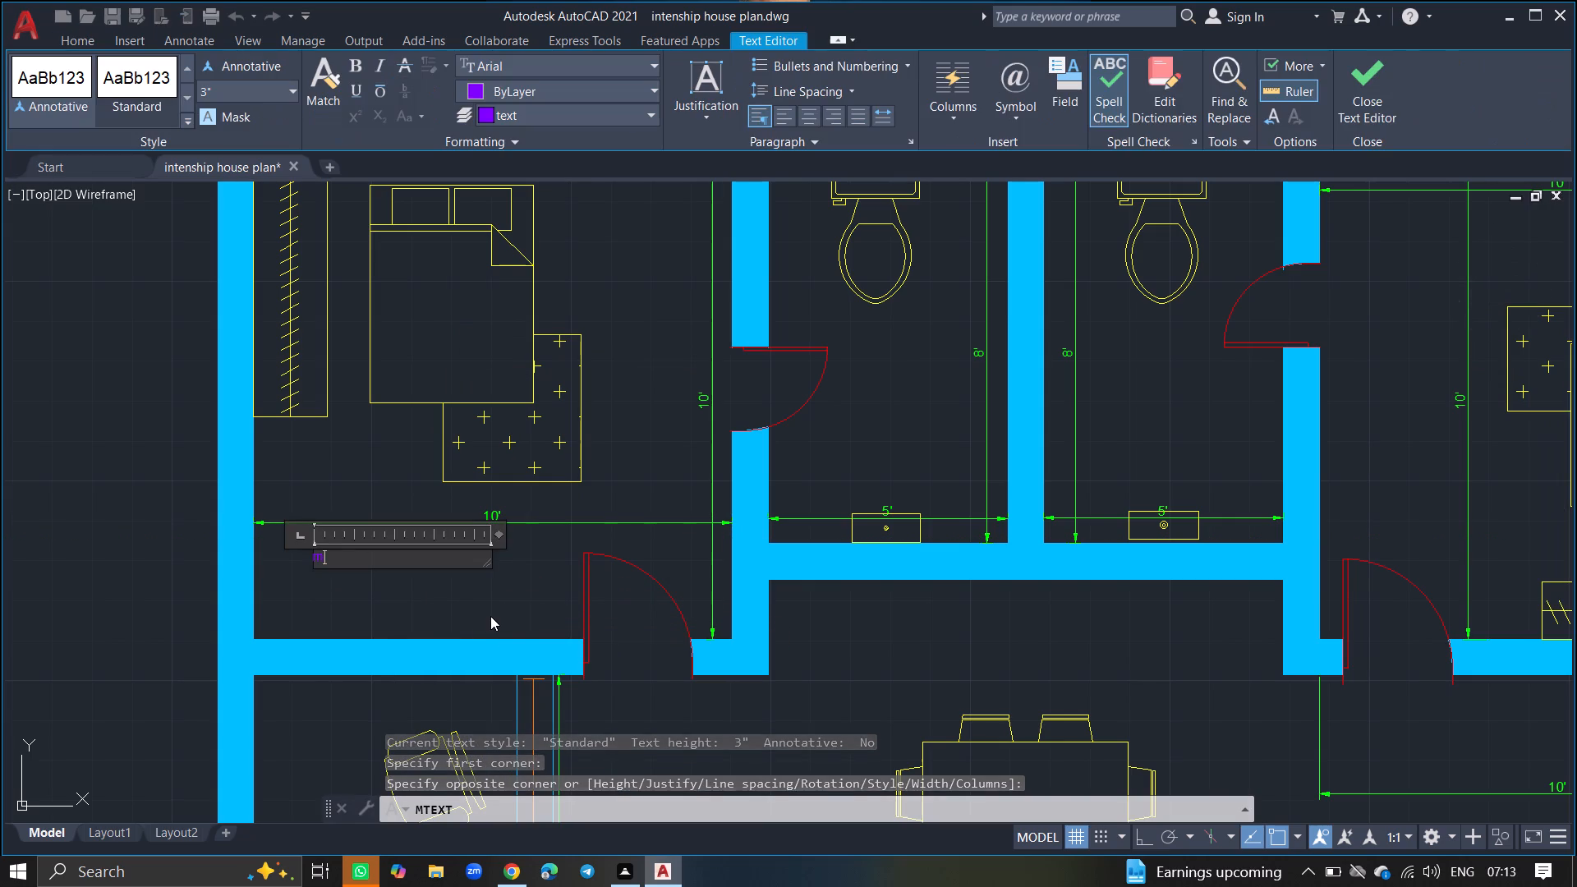
pyautogui.write('.')
pyautogui.press('space')
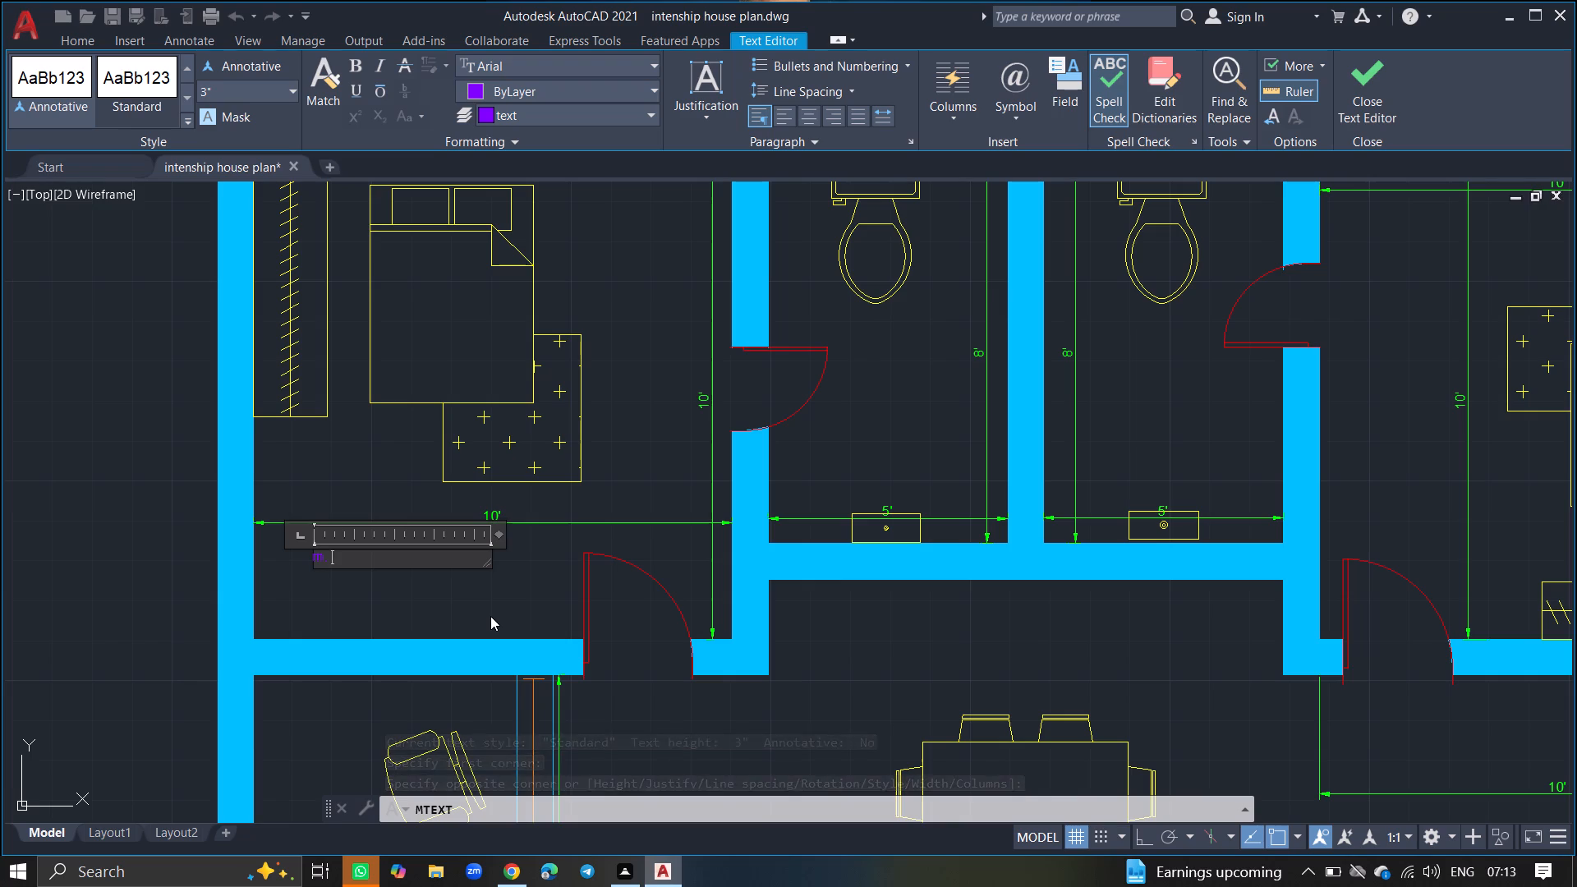
pyautogui.press('BackSpace')
pyautogui.press('BackSpace')
pyautogui.press('BackSpace')
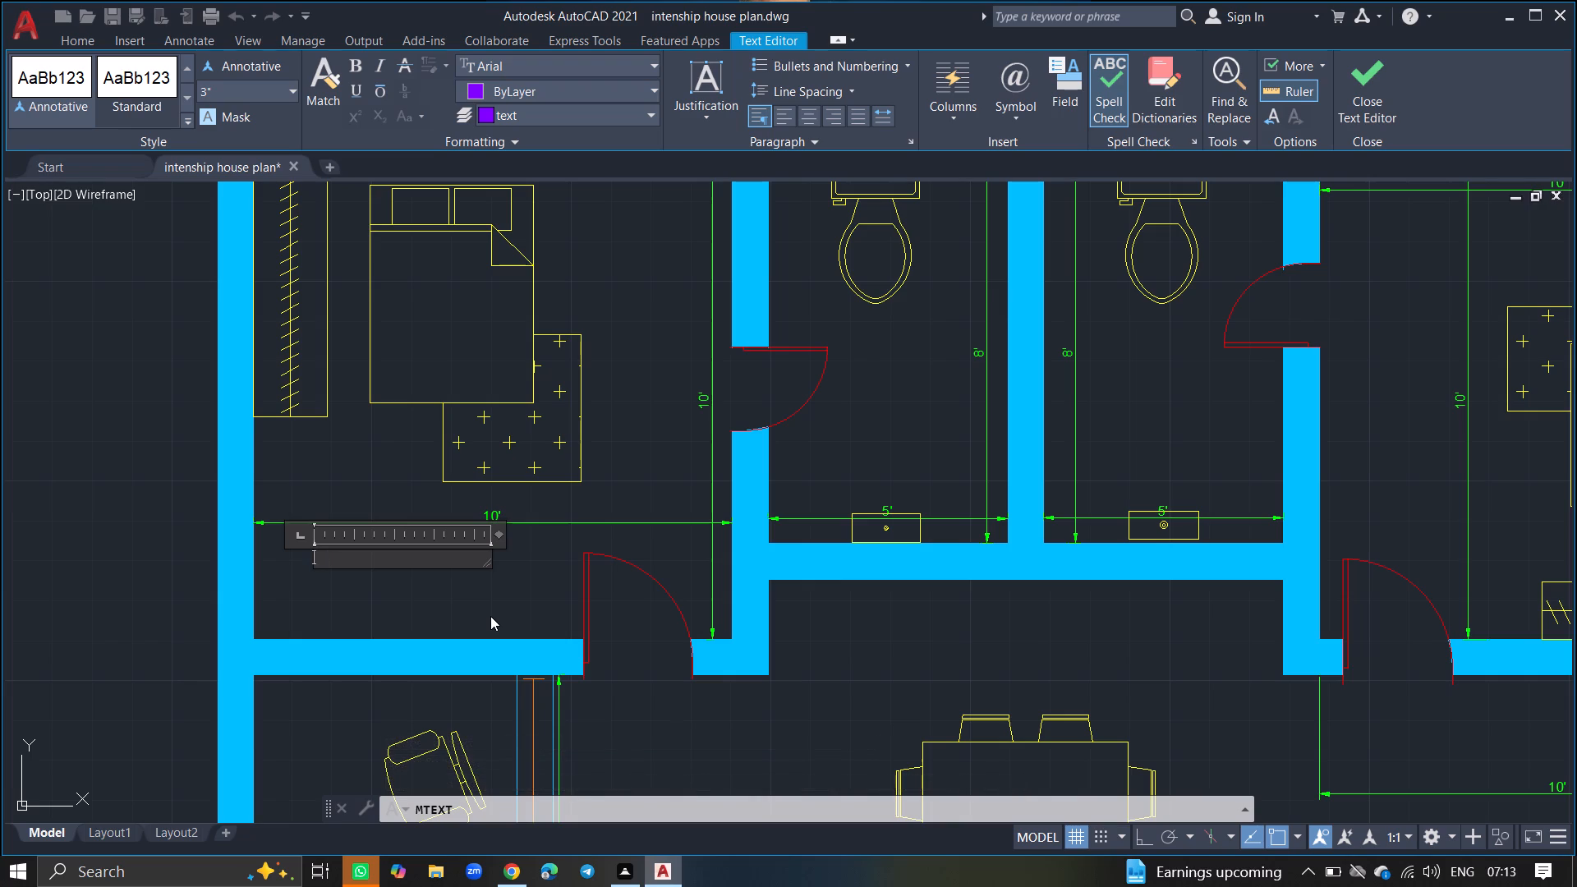
pyautogui.press('space')
pyautogui.write('M. B')
pyautogui.write('ED')
pyautogui.write('ROOM')
pyautogui.press('space')
pyautogui.write('-1')
pyautogui.press('space')
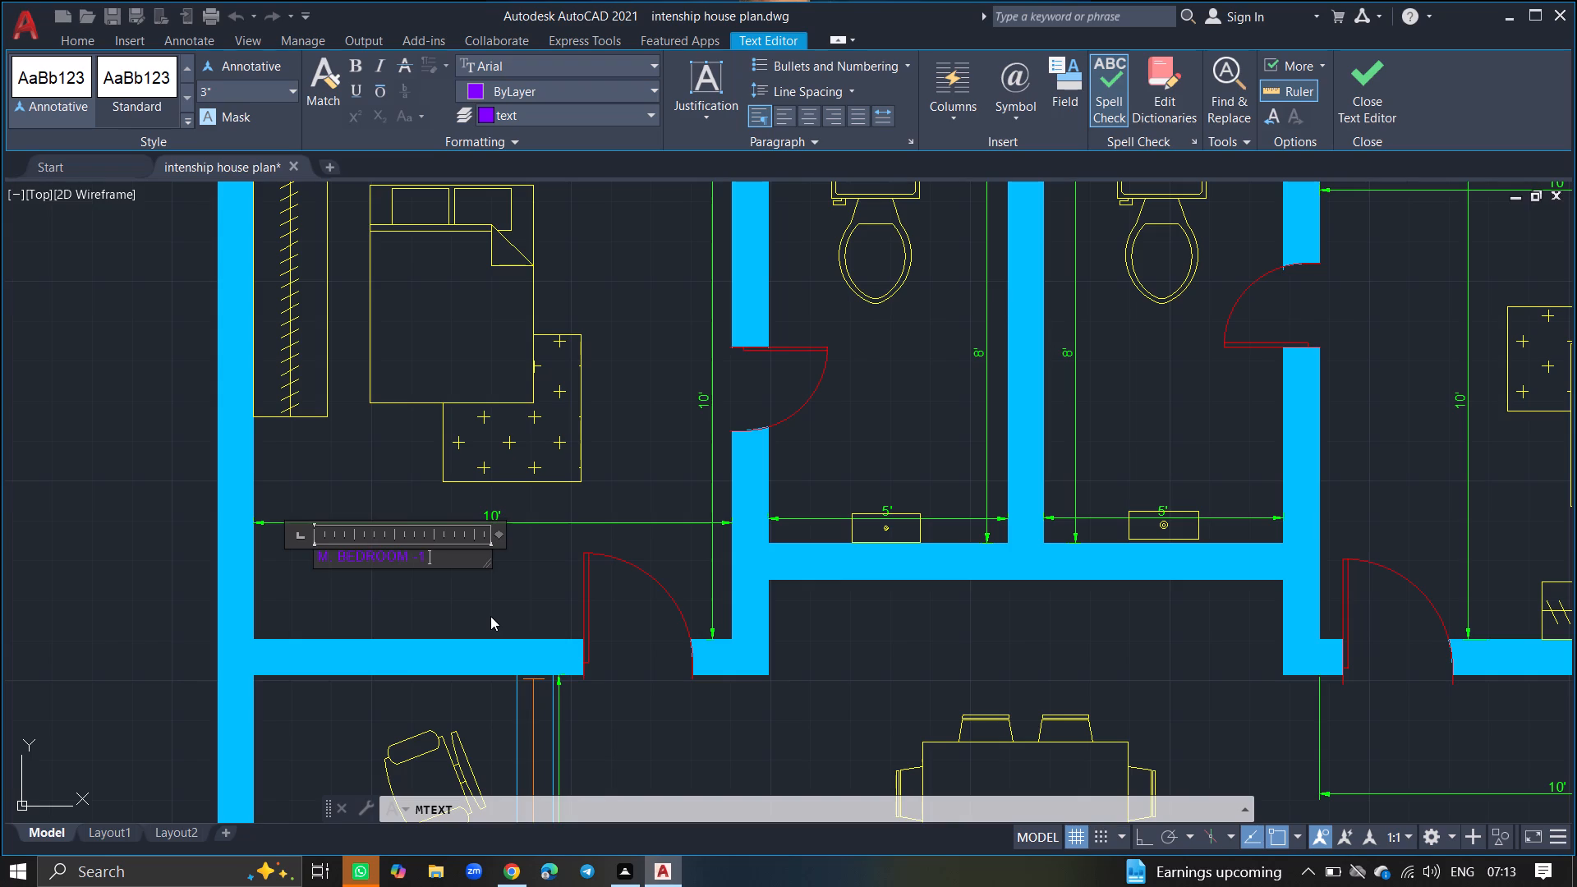
# Add a second line reading 10' 0" X 10' 0" to the bedroom label and finish the text.
pyautogui.press('Return')
pyautogui.write("10'")
pyautogui.press('space')
pyautogui.press('0')
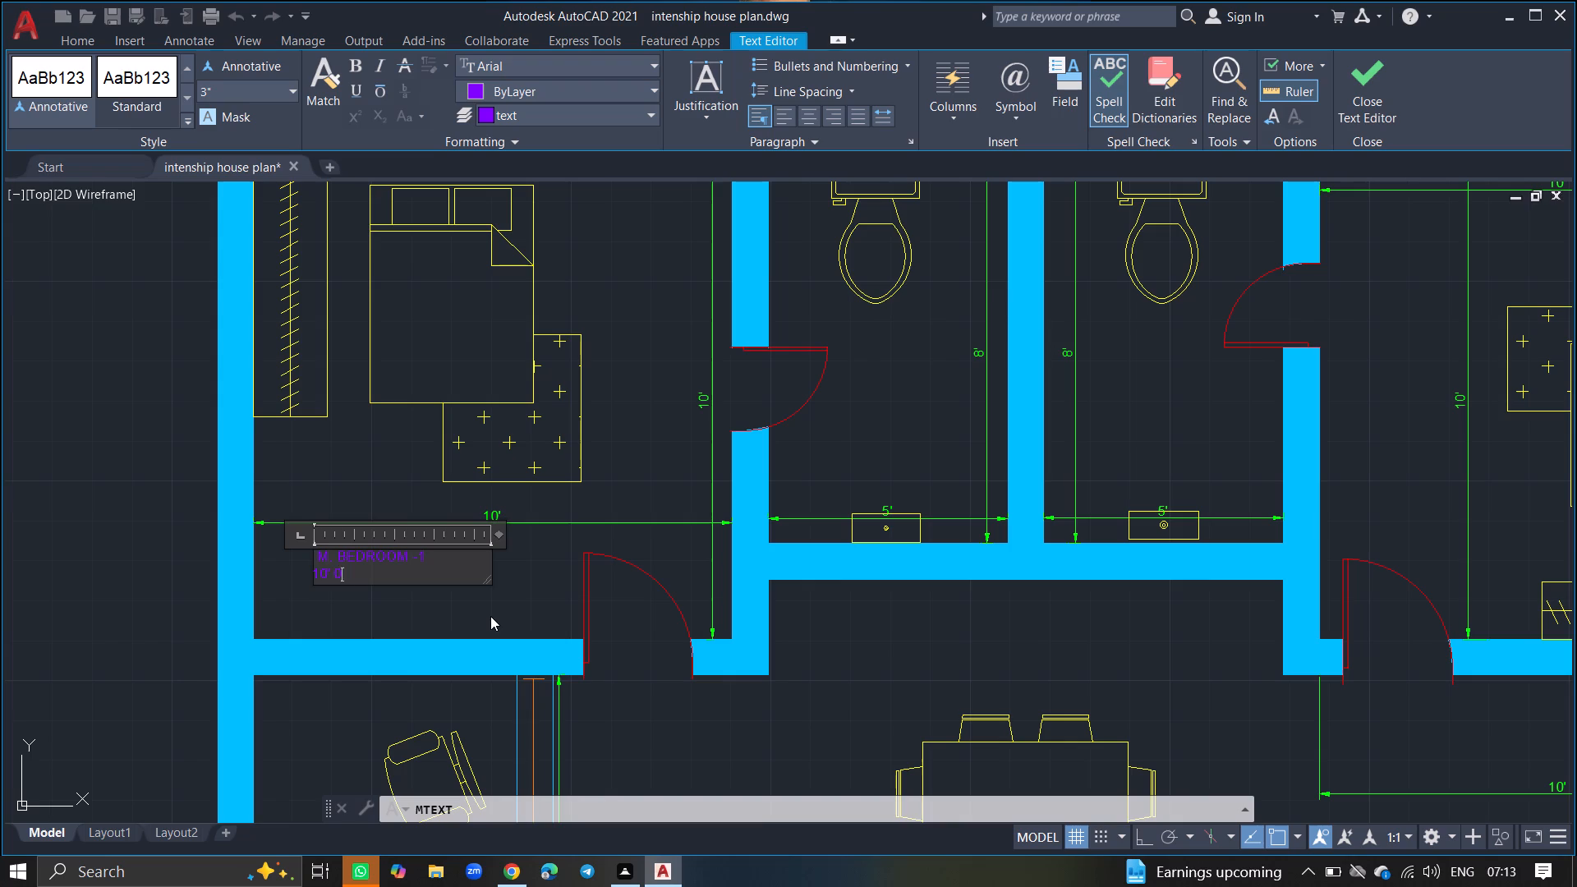
pyautogui.write('"')
pyautogui.press('space')
pyautogui.write('X 10\' 0"')
pyautogui.click(526, 588)
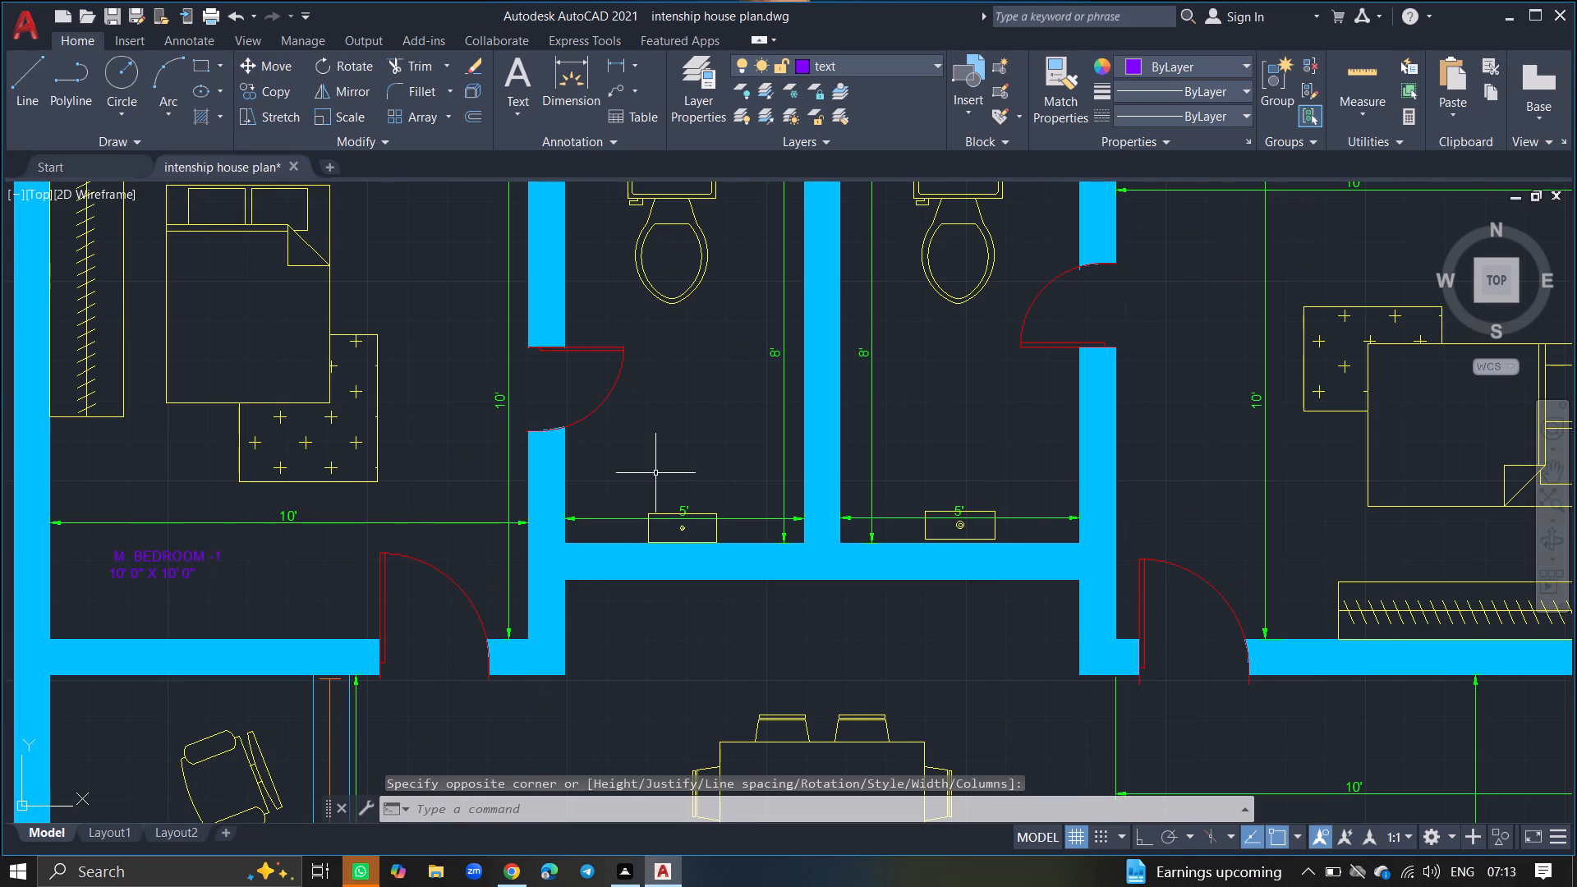
# Label the bathroom beside M. BEDROOM -1 with two-line multiline text above its basin: "TOILET" and 5' 0" X 8' 0".
pyautogui.write('MTEXT')
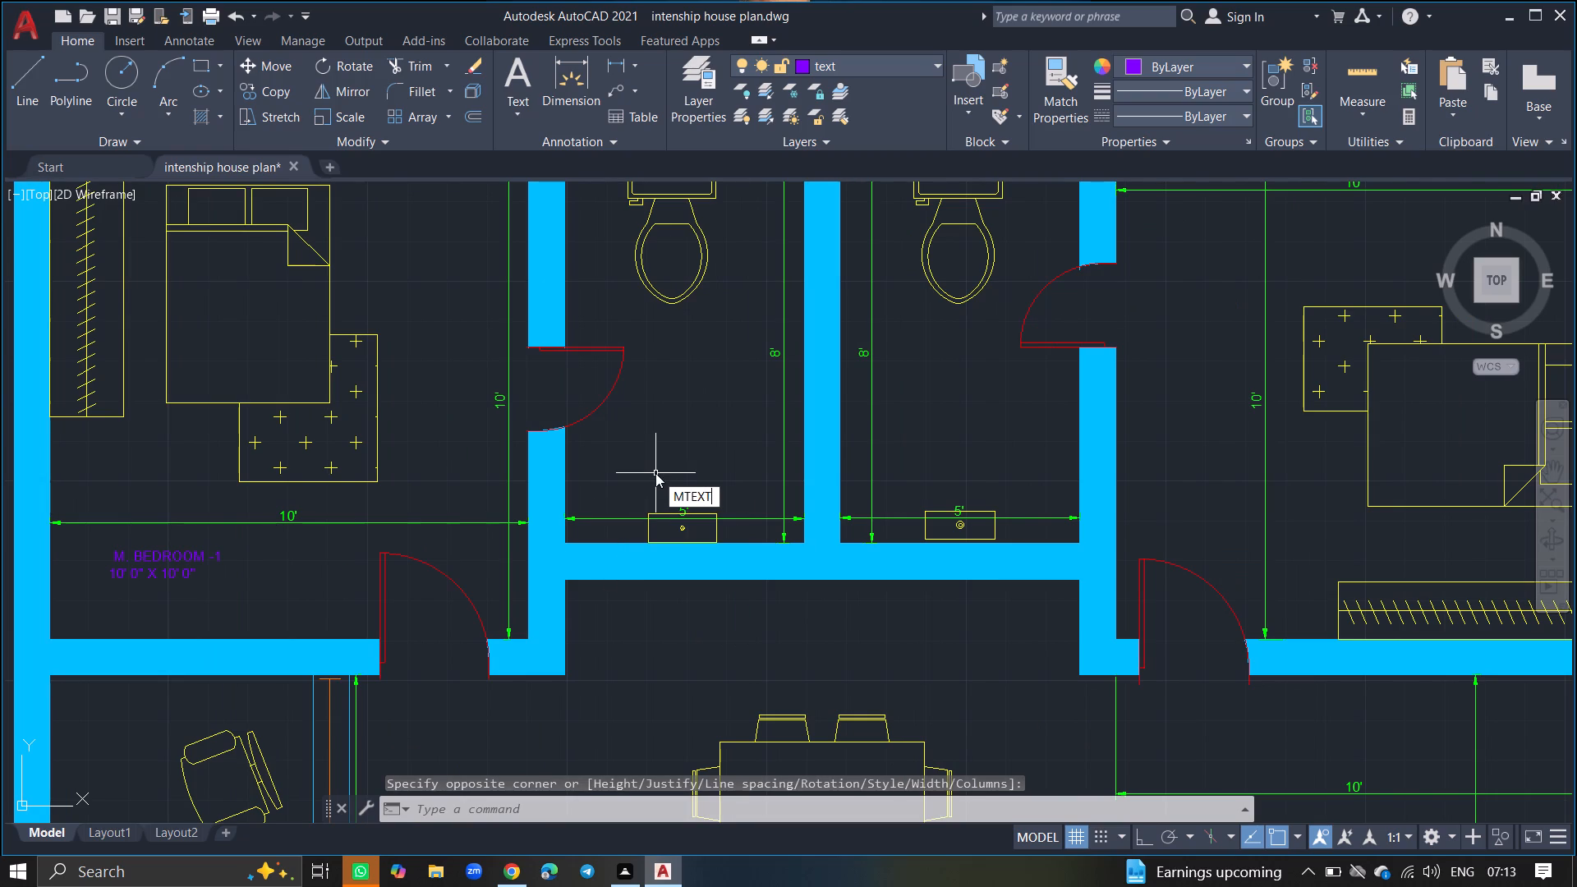
pyautogui.press('Return')
pyautogui.click(636, 439)
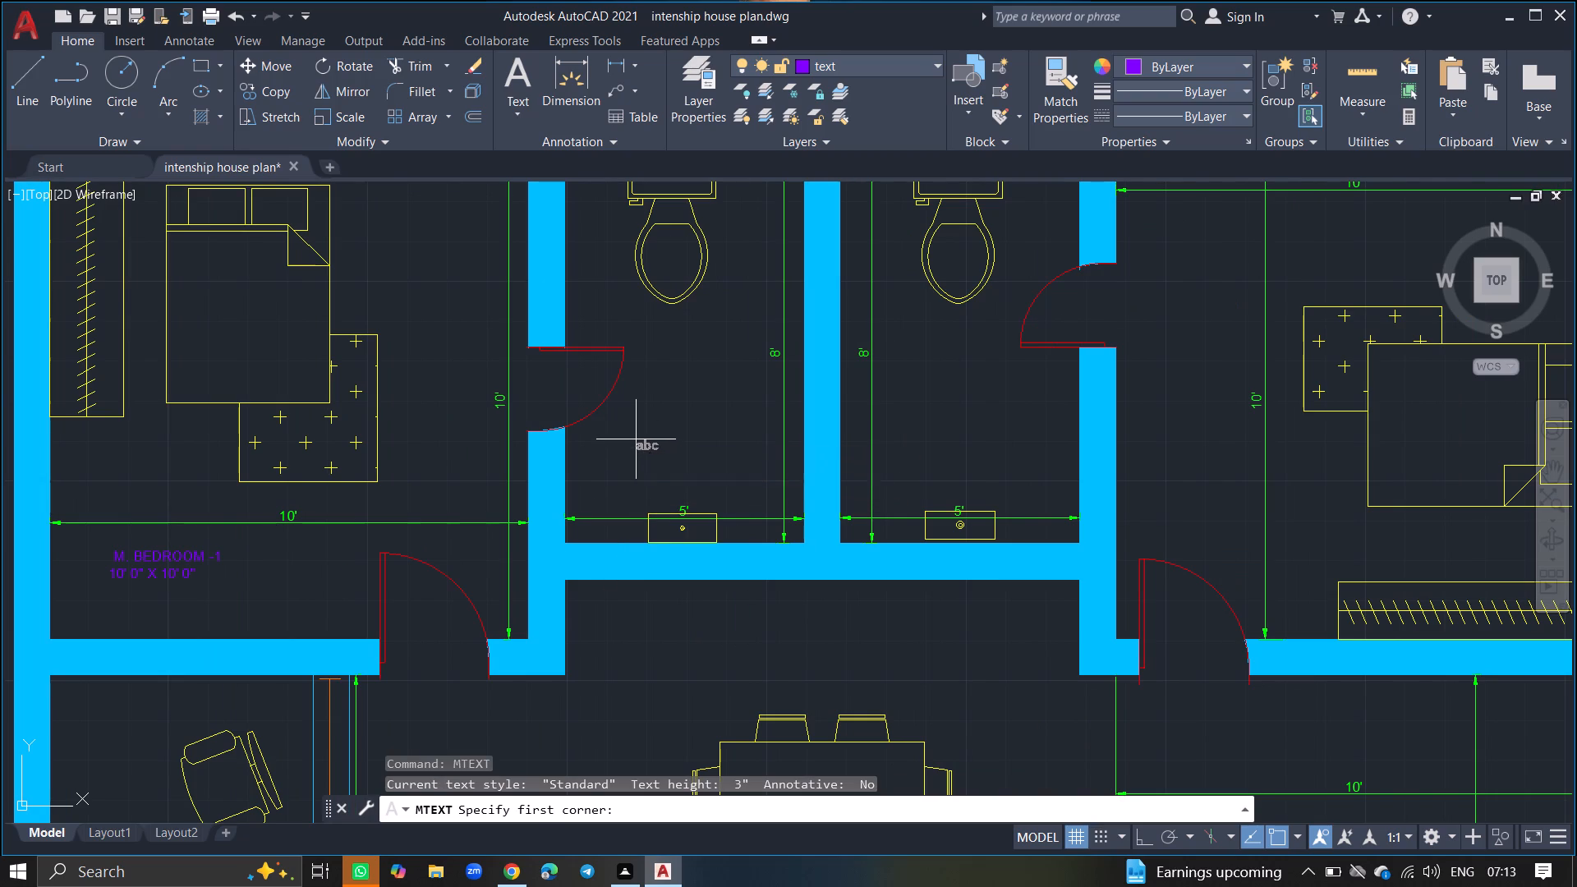
pyautogui.click(751, 480)
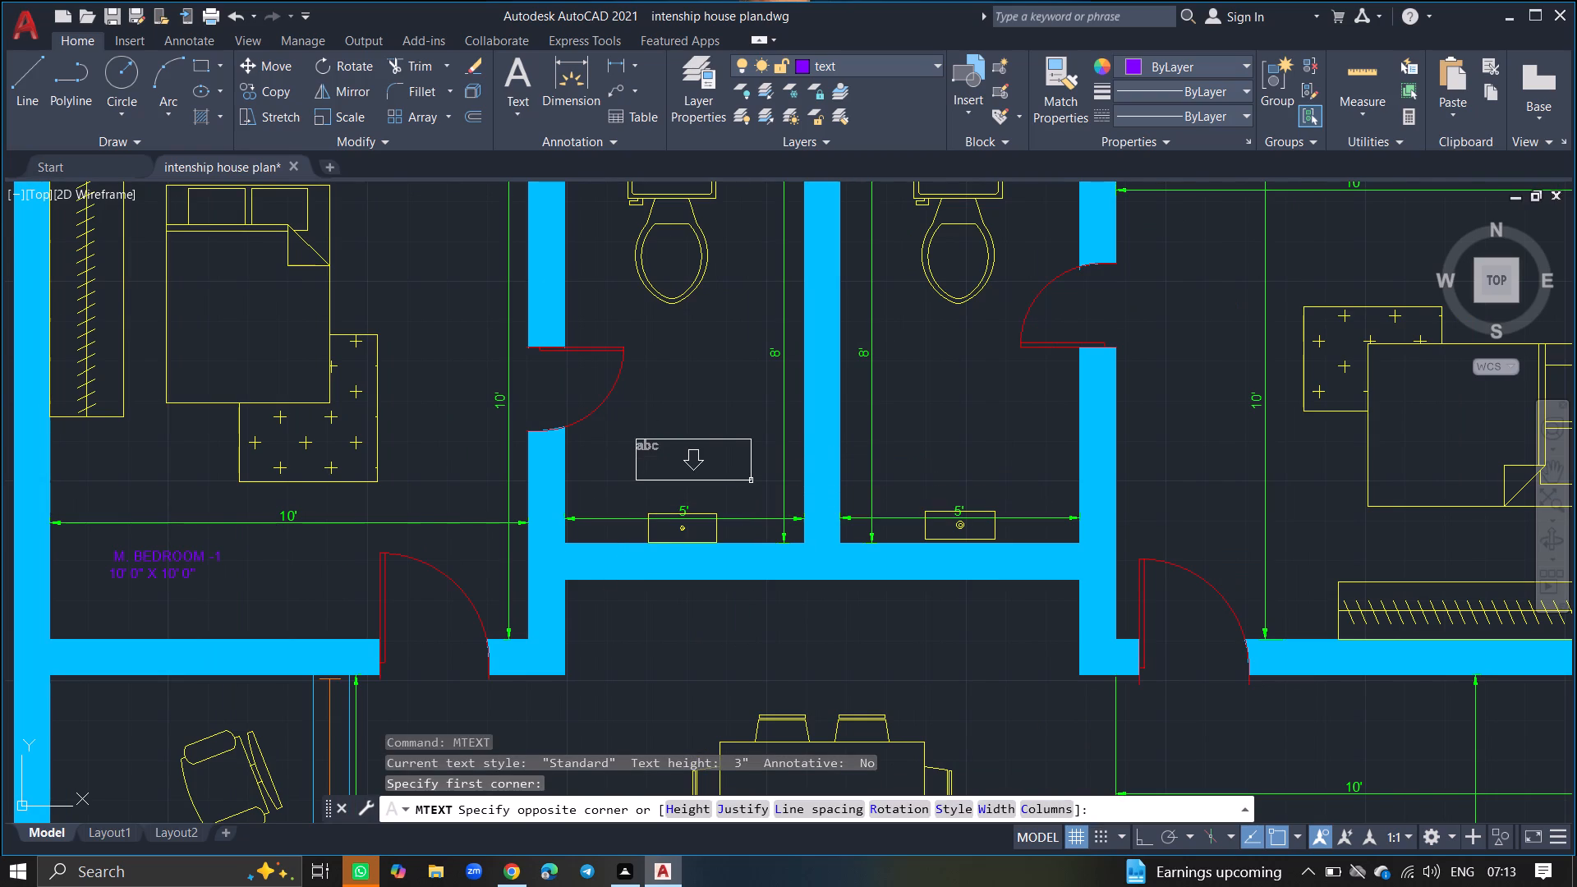
pyautogui.write('TOILET')
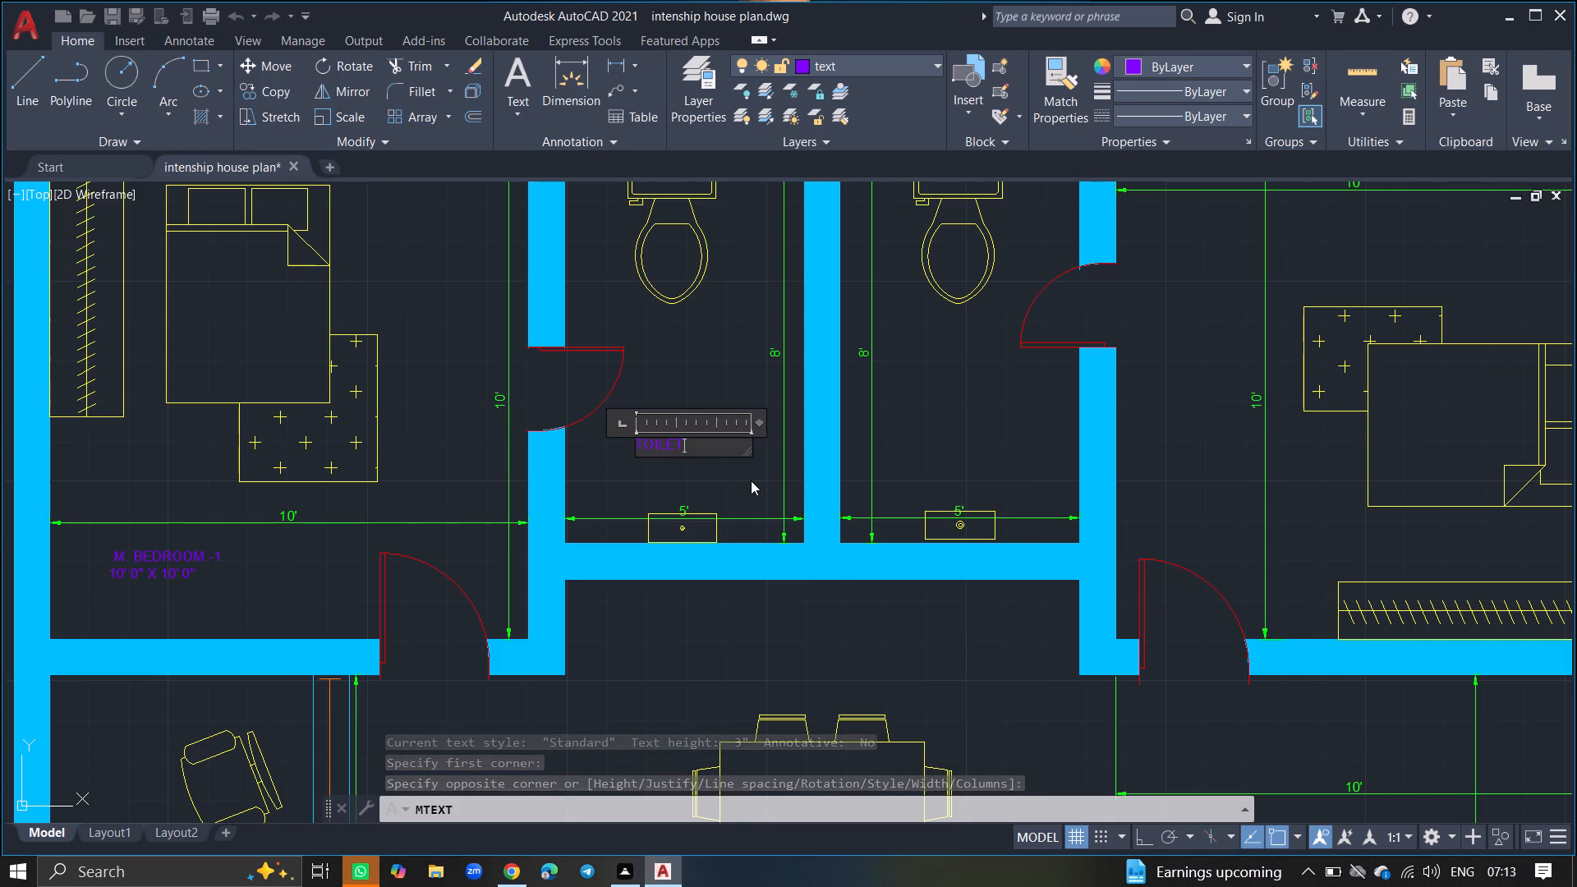
pyautogui.keyDown('ctrl'); pyautogui.scroll(2, 751, 480); pyautogui.keyUp('ctrl')
pyautogui.press('Return')
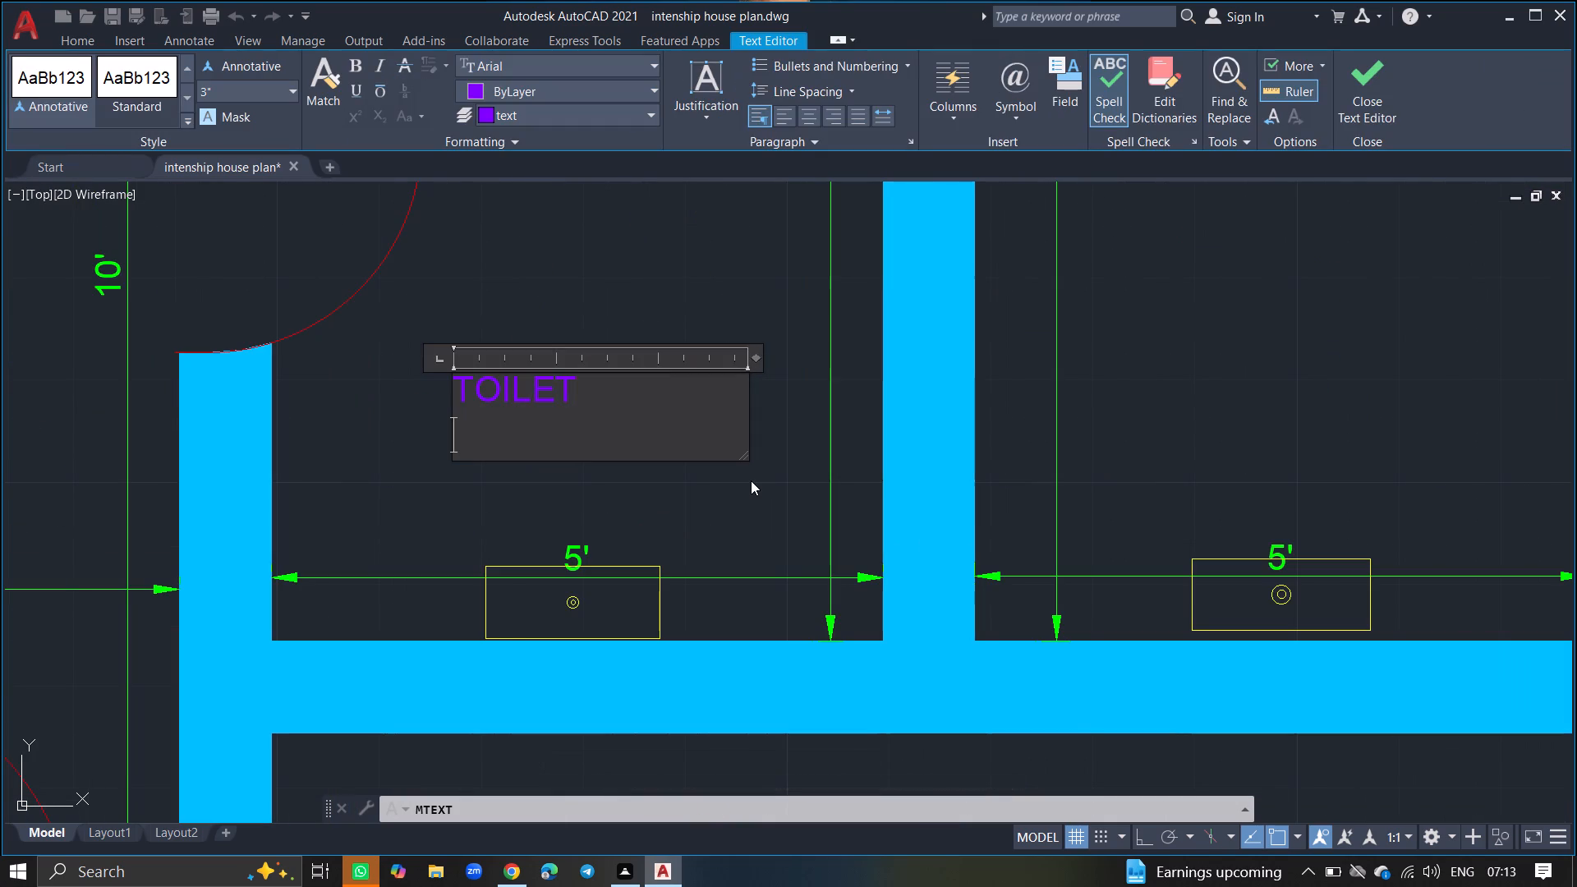
pyautogui.write("5'")
pyautogui.press('space')
pyautogui.write('0"')
pyautogui.press('space')
pyautogui.write("X 8' 0")
pyautogui.hotkey('shift', '"')
pyautogui.click(779, 489)
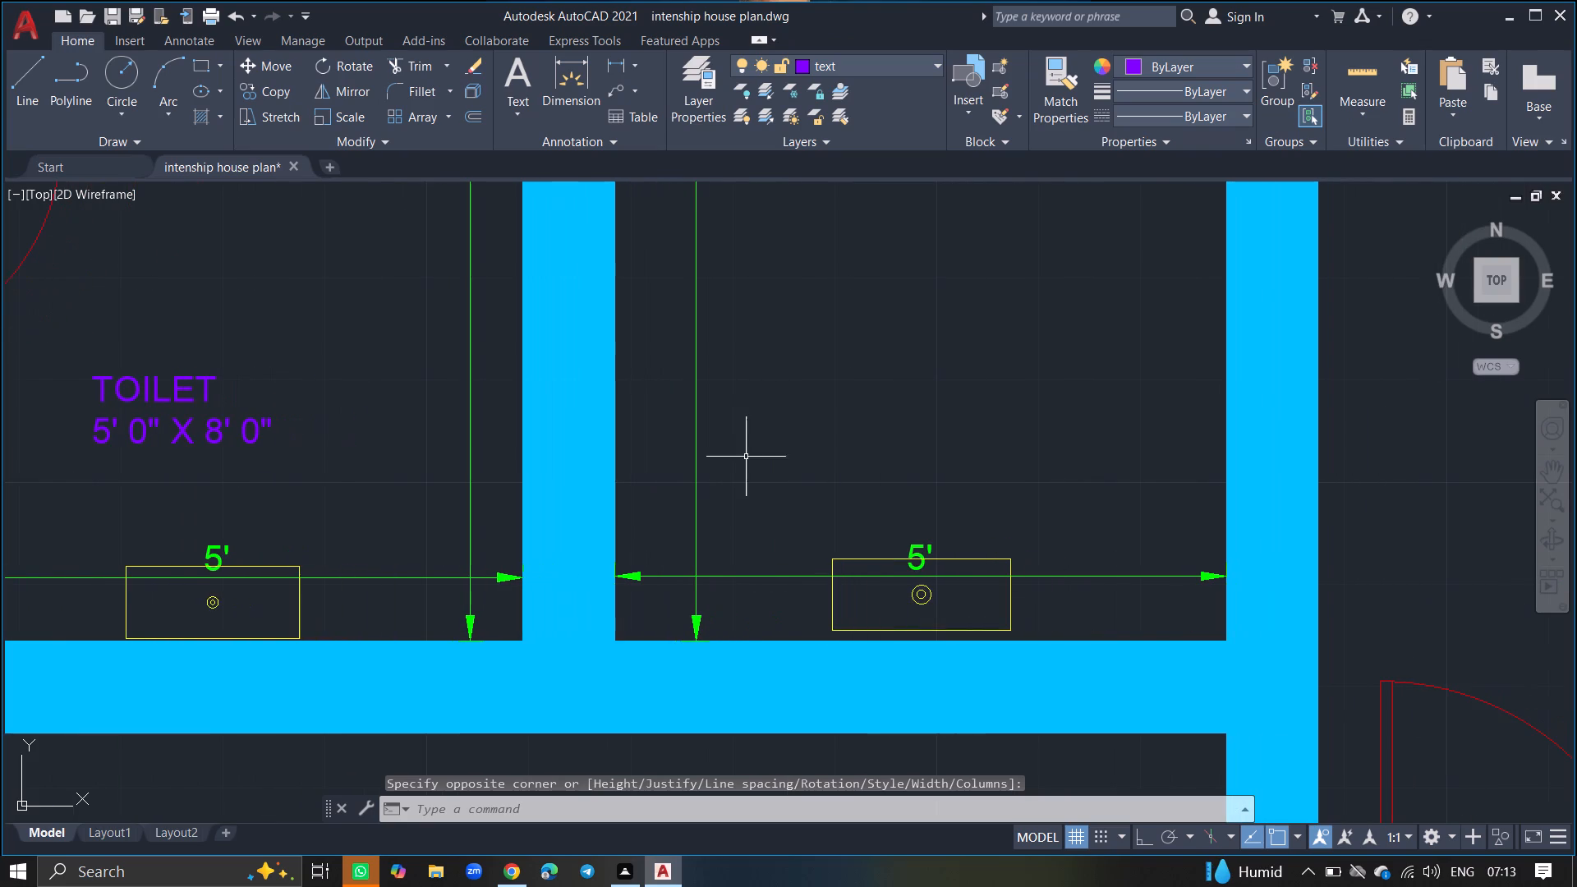
# Label the adjoining upper bathroom with two-line multiline text above its basin: "TOILET" and 5' 0" X 8' 0".
pyautogui.write('MTEXT')
pyautogui.press('Return')
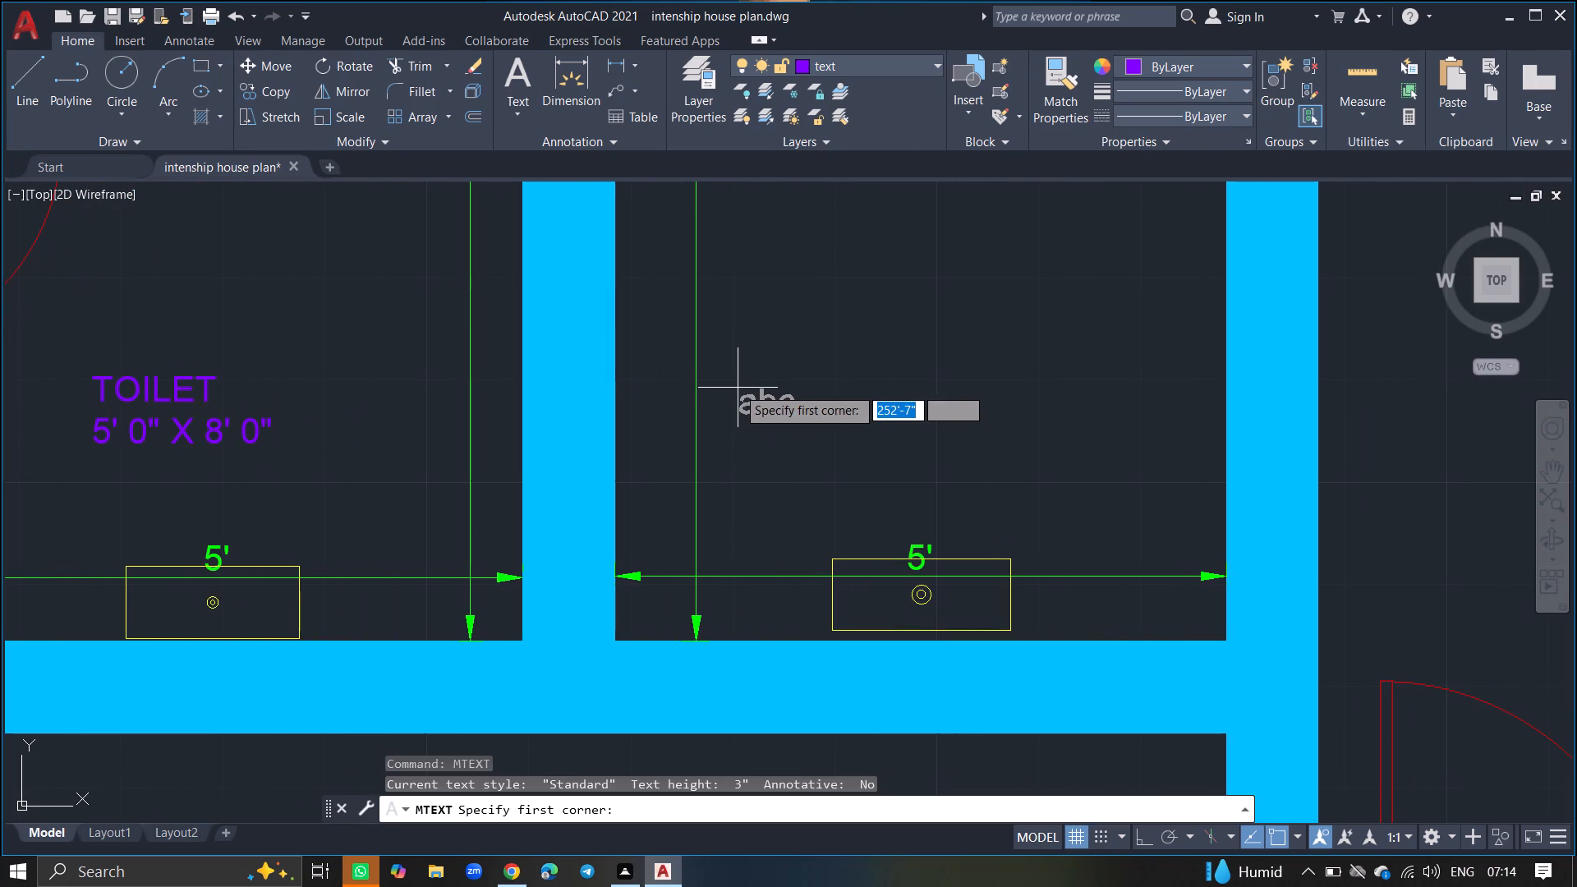
pyautogui.click(731, 380)
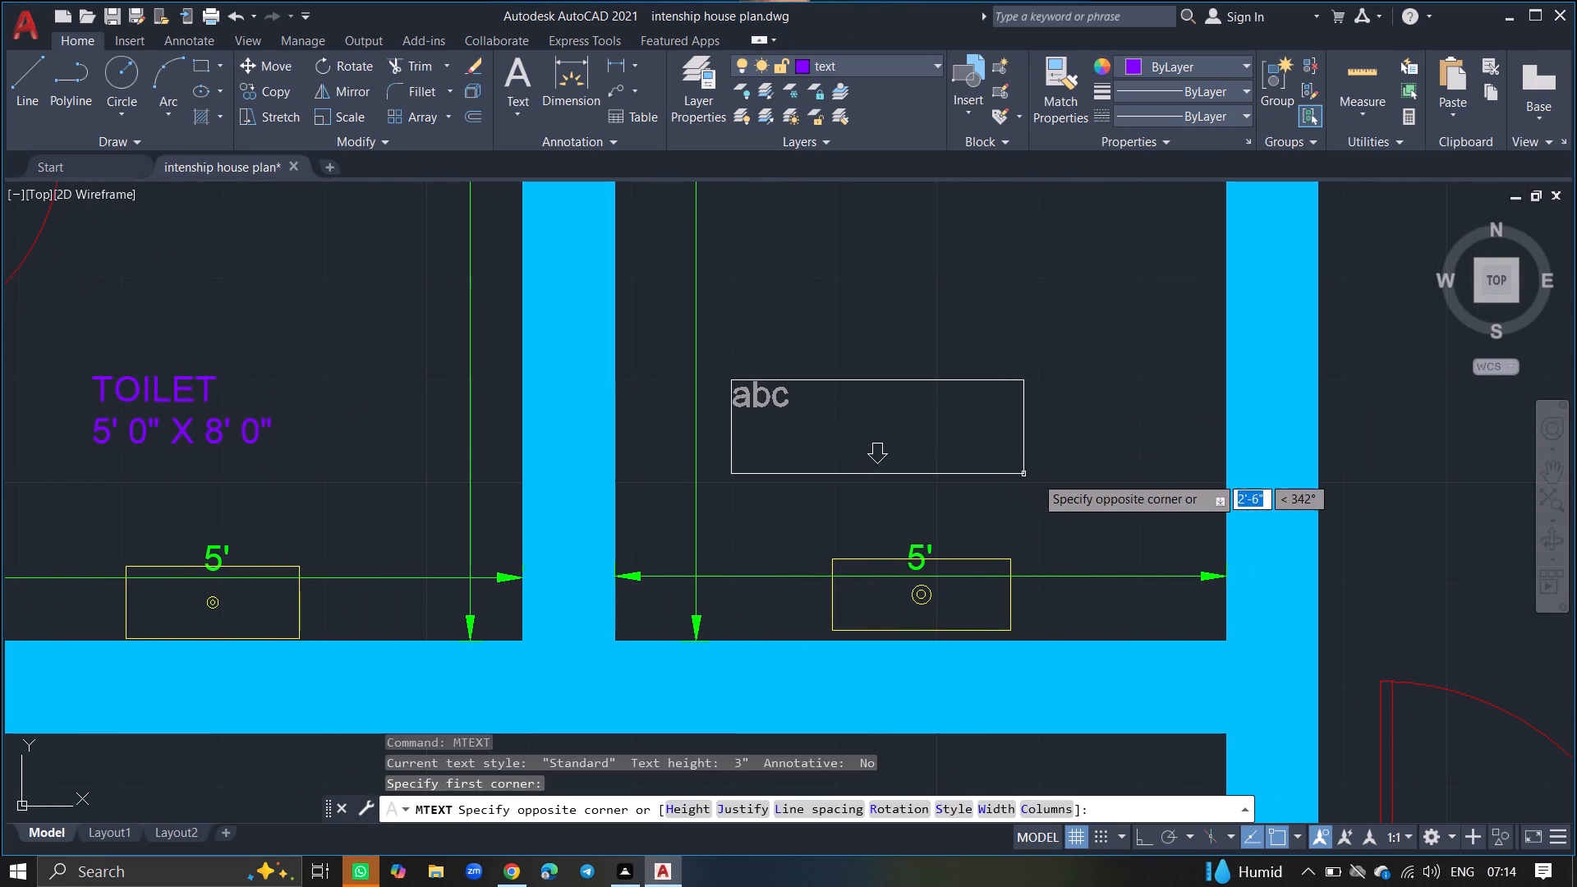
pyautogui.click(1059, 477)
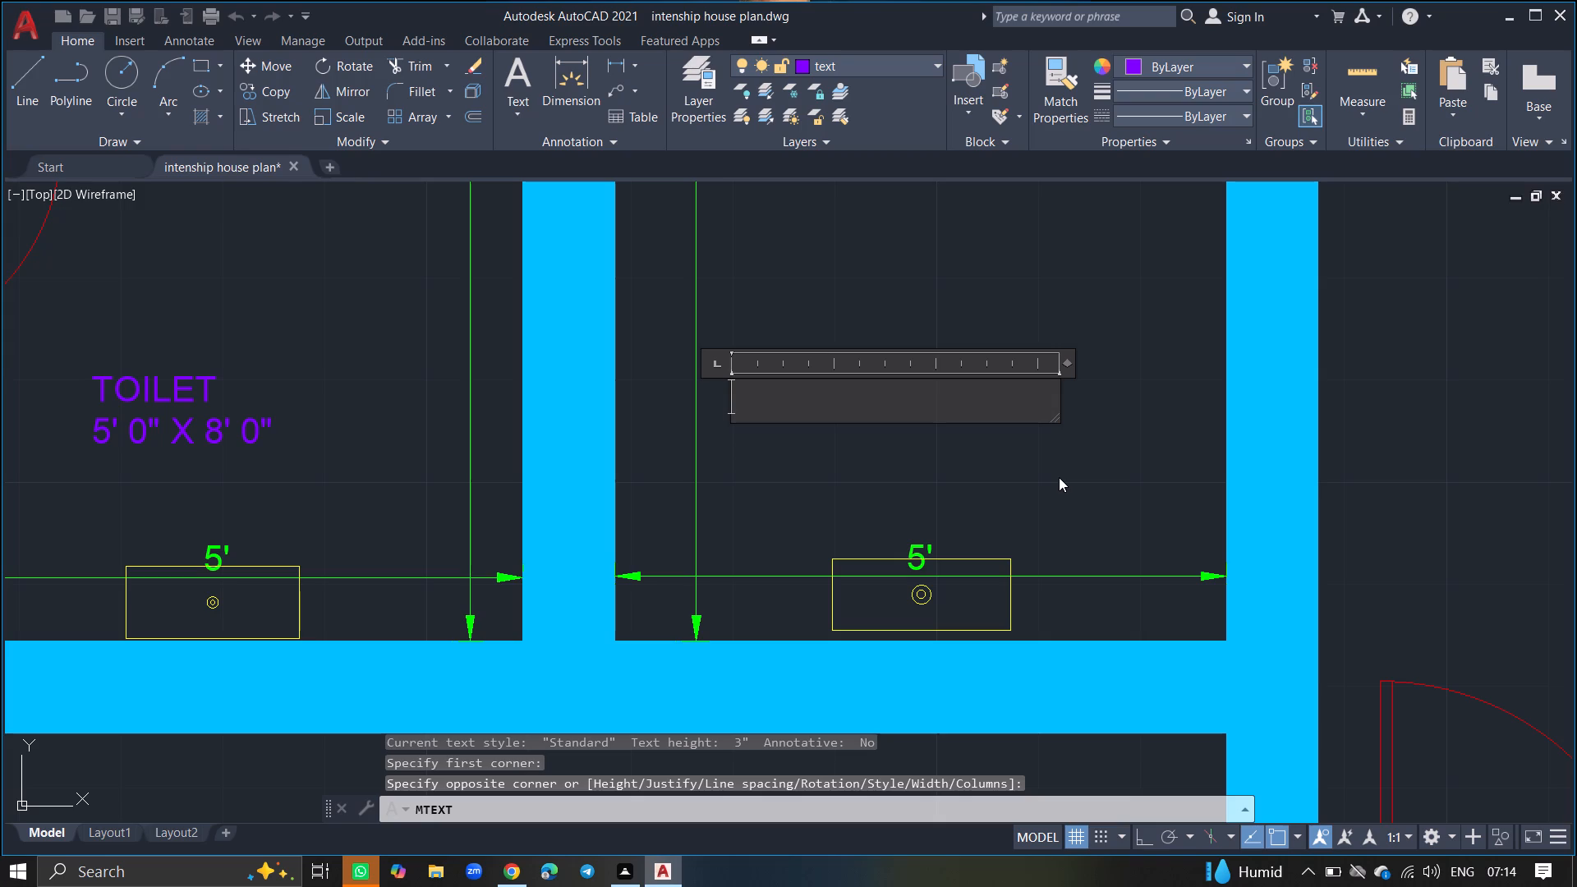
pyautogui.write('TOILET')
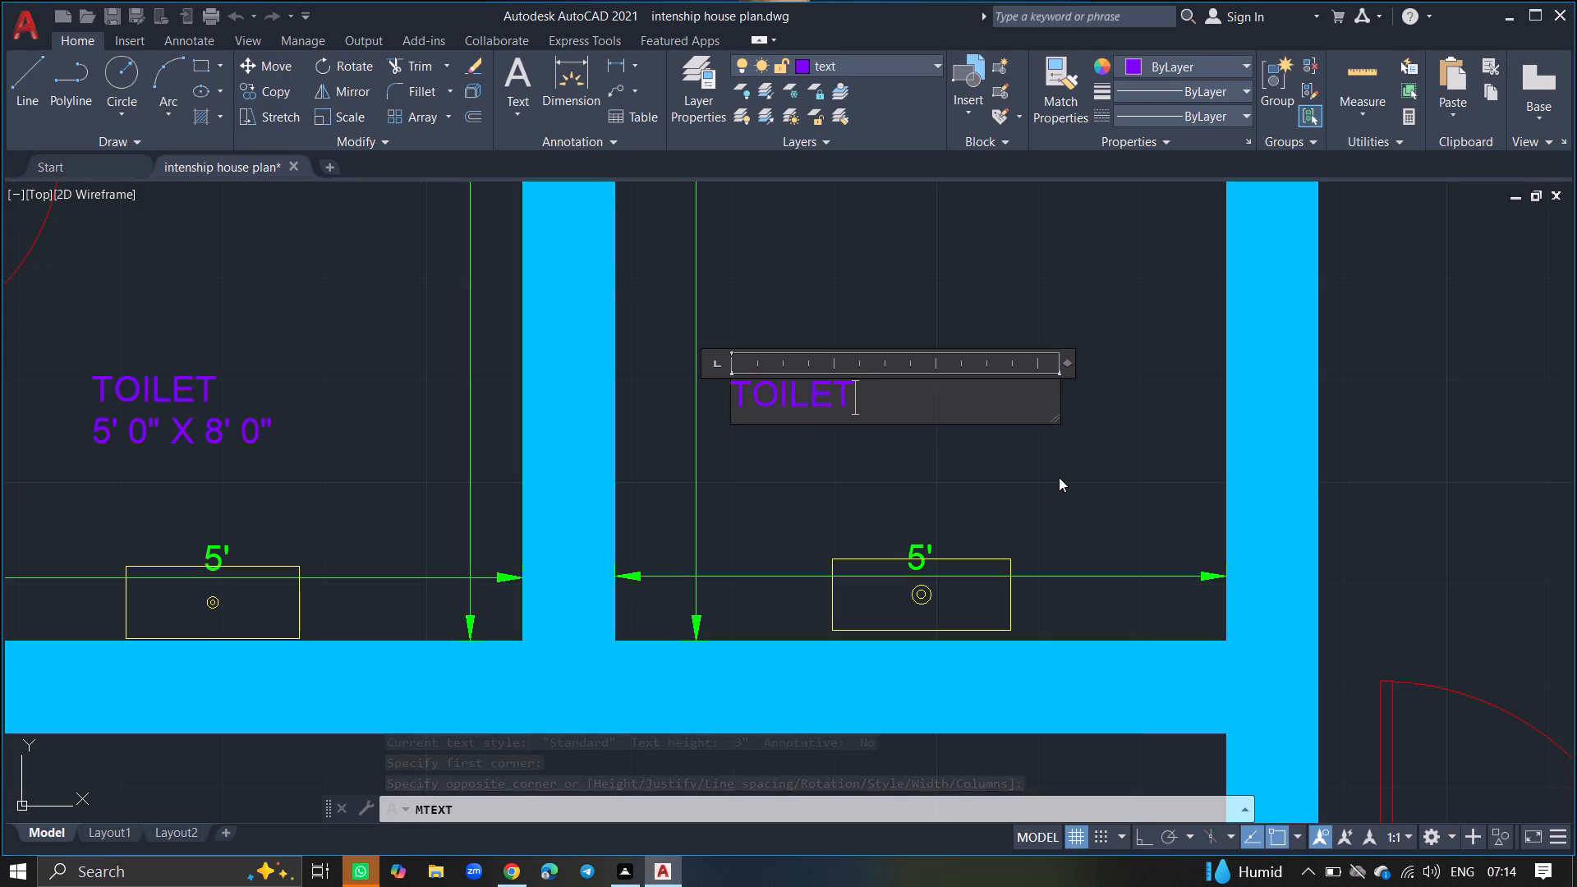
pyautogui.press('space')
pyautogui.press('Return')
pyautogui.write("5'")
pyautogui.press('space')
pyautogui.write('0"')
pyautogui.press('space')
pyautogui.write("X 8'")
pyautogui.press('space')
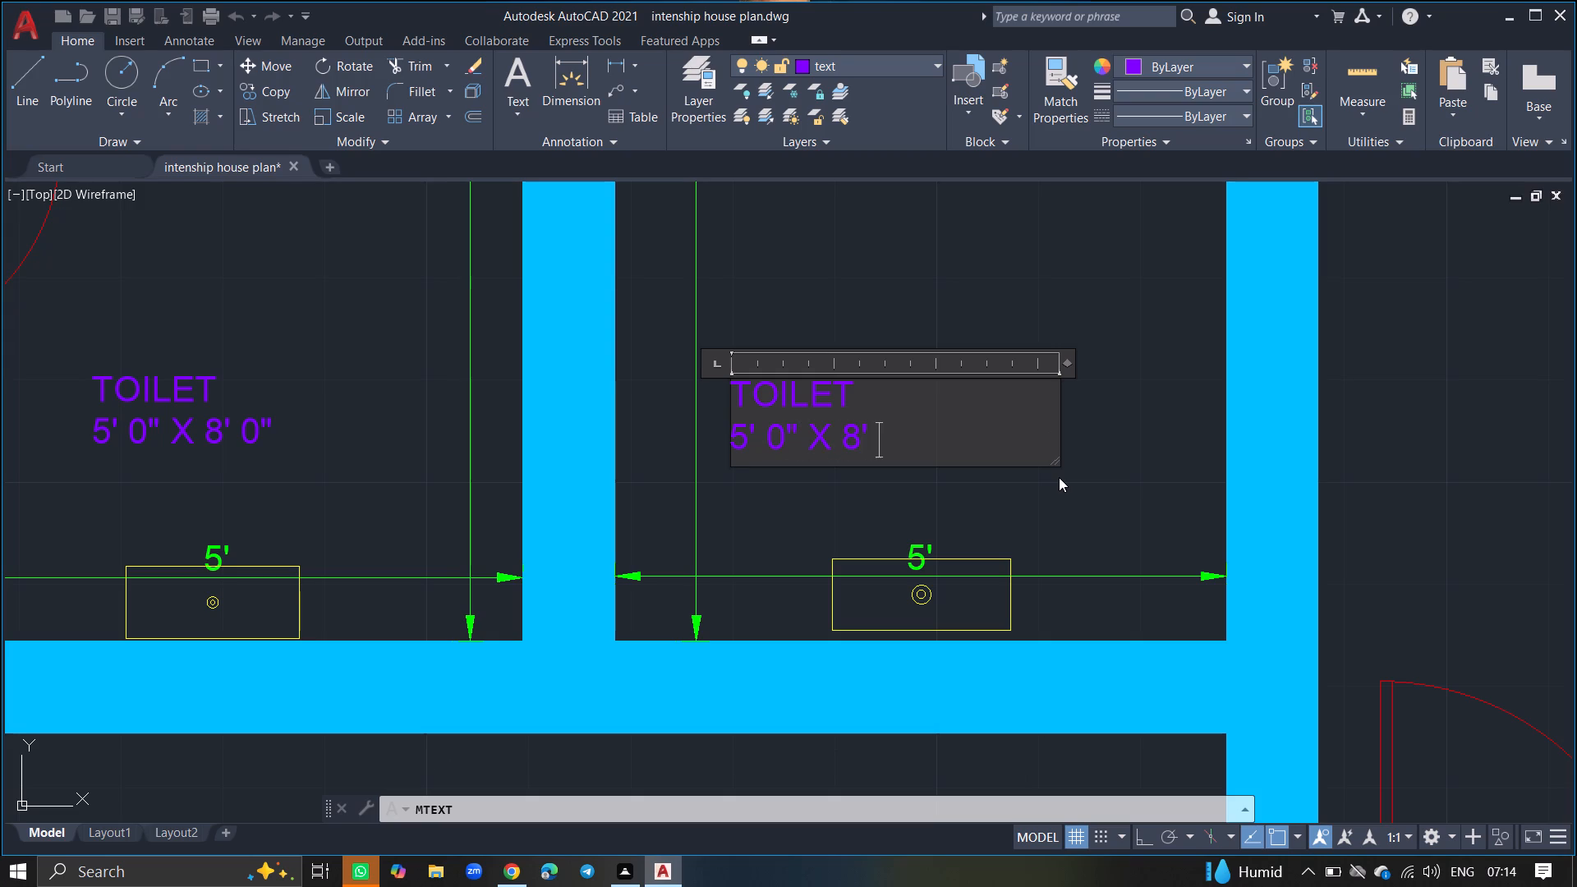
pyautogui.write('0"')
pyautogui.click(1097, 508)
# Start a multiline text in the upper-right bedroom of the plan, below its horizontal 10' dimension, reading "M. BEDROOM -2".
pyautogui.keyDown('ctrl'); pyautogui.scroll(-4, 1097, 508); pyautogui.keyUp('ctrl')
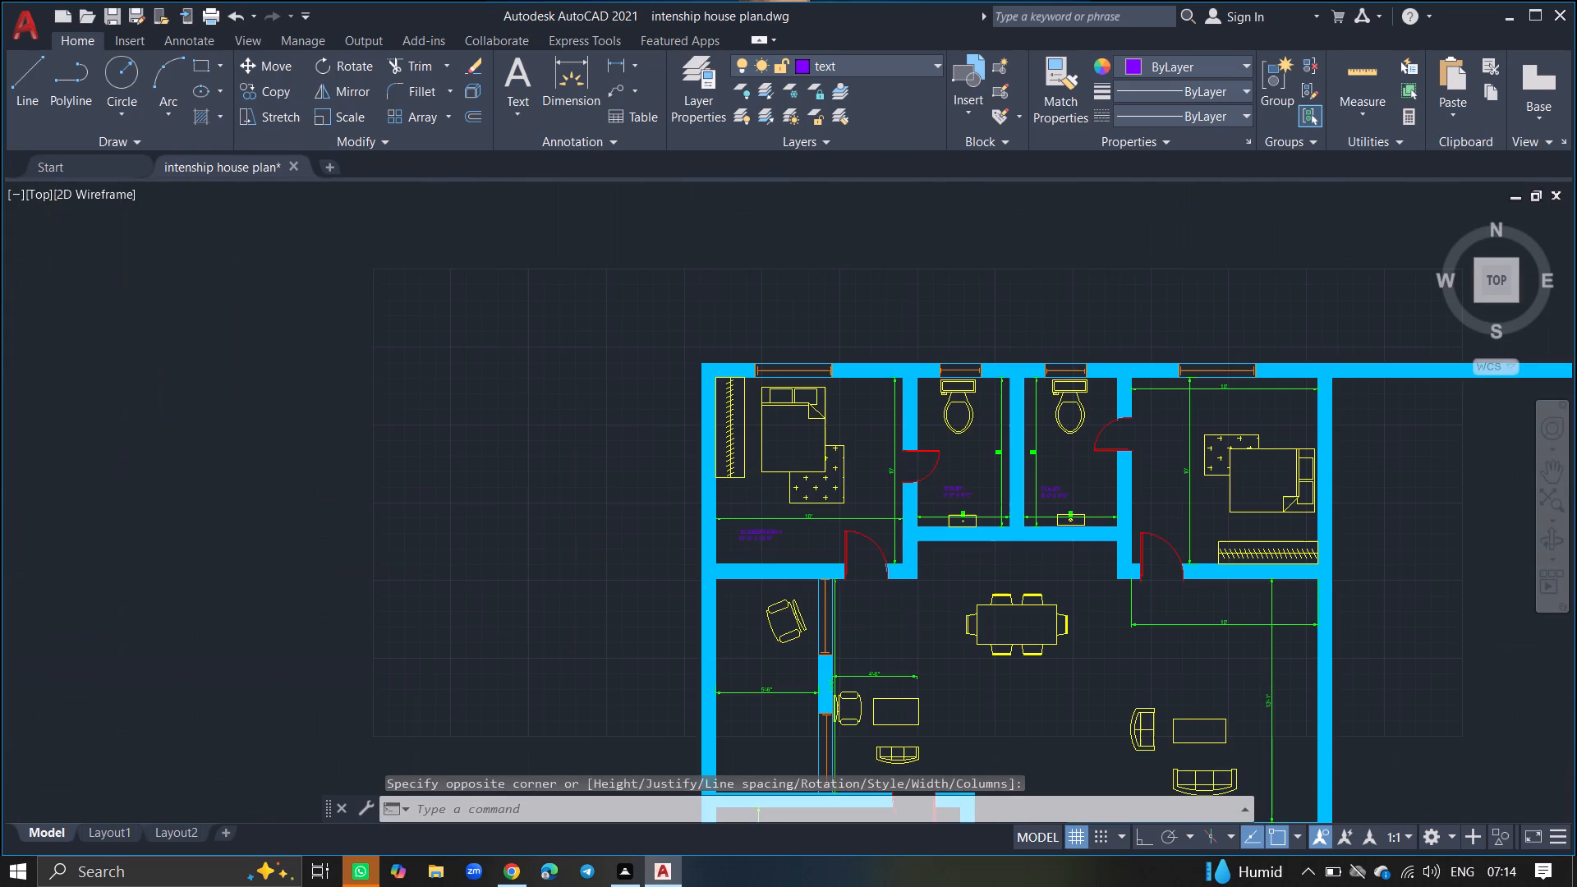
pyautogui.keyDown('ctrl'); pyautogui.scroll(4, 1219, 405); pyautogui.keyUp('ctrl')
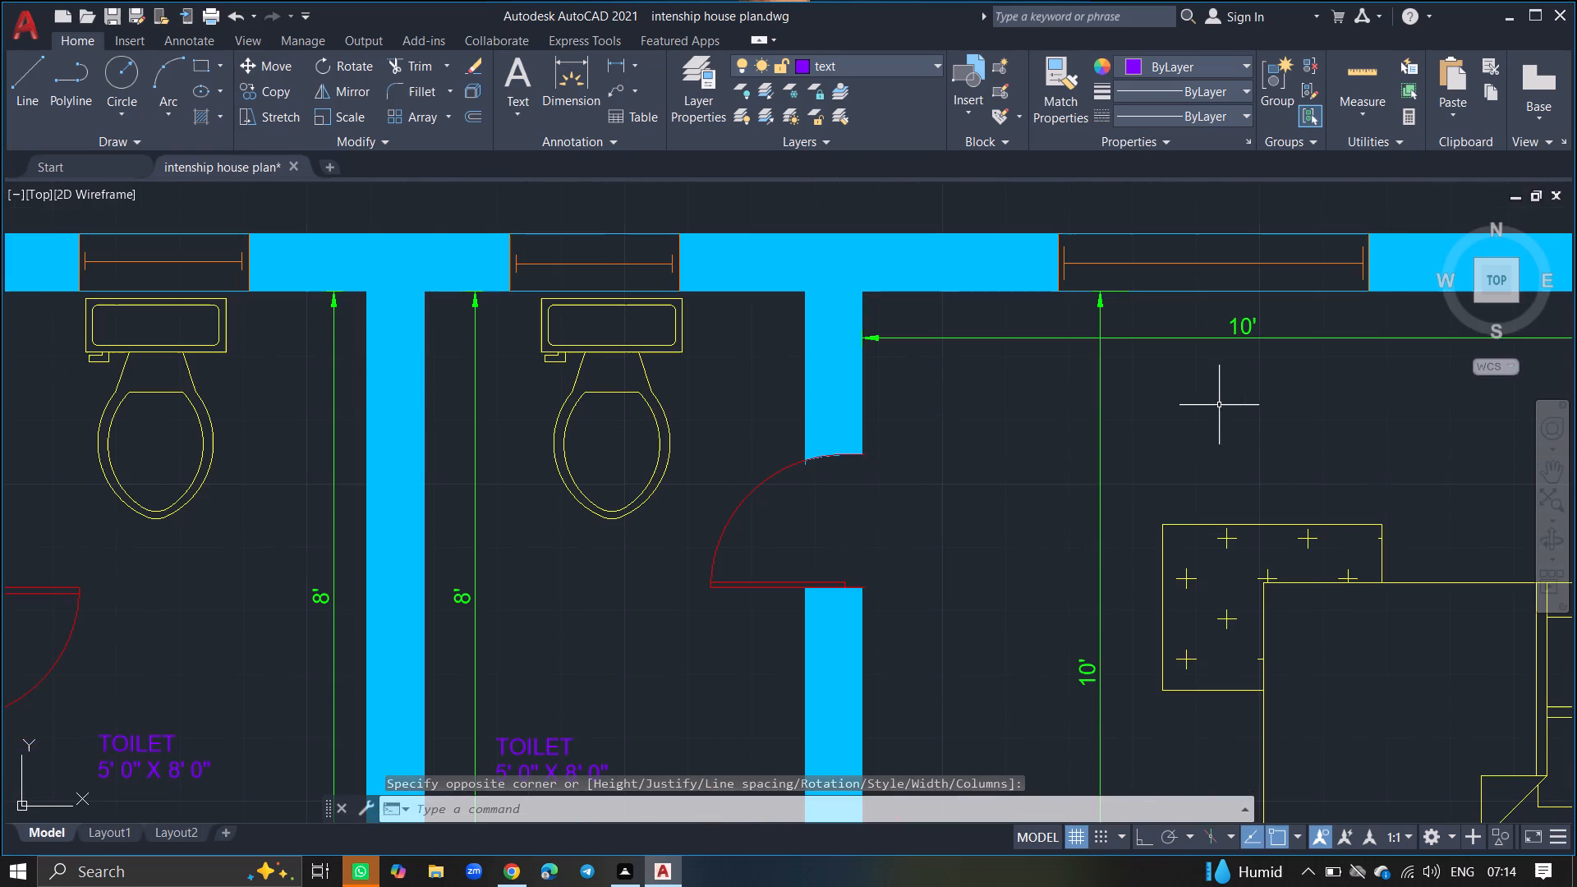
pyautogui.write('MTEXT')
pyautogui.press('Return')
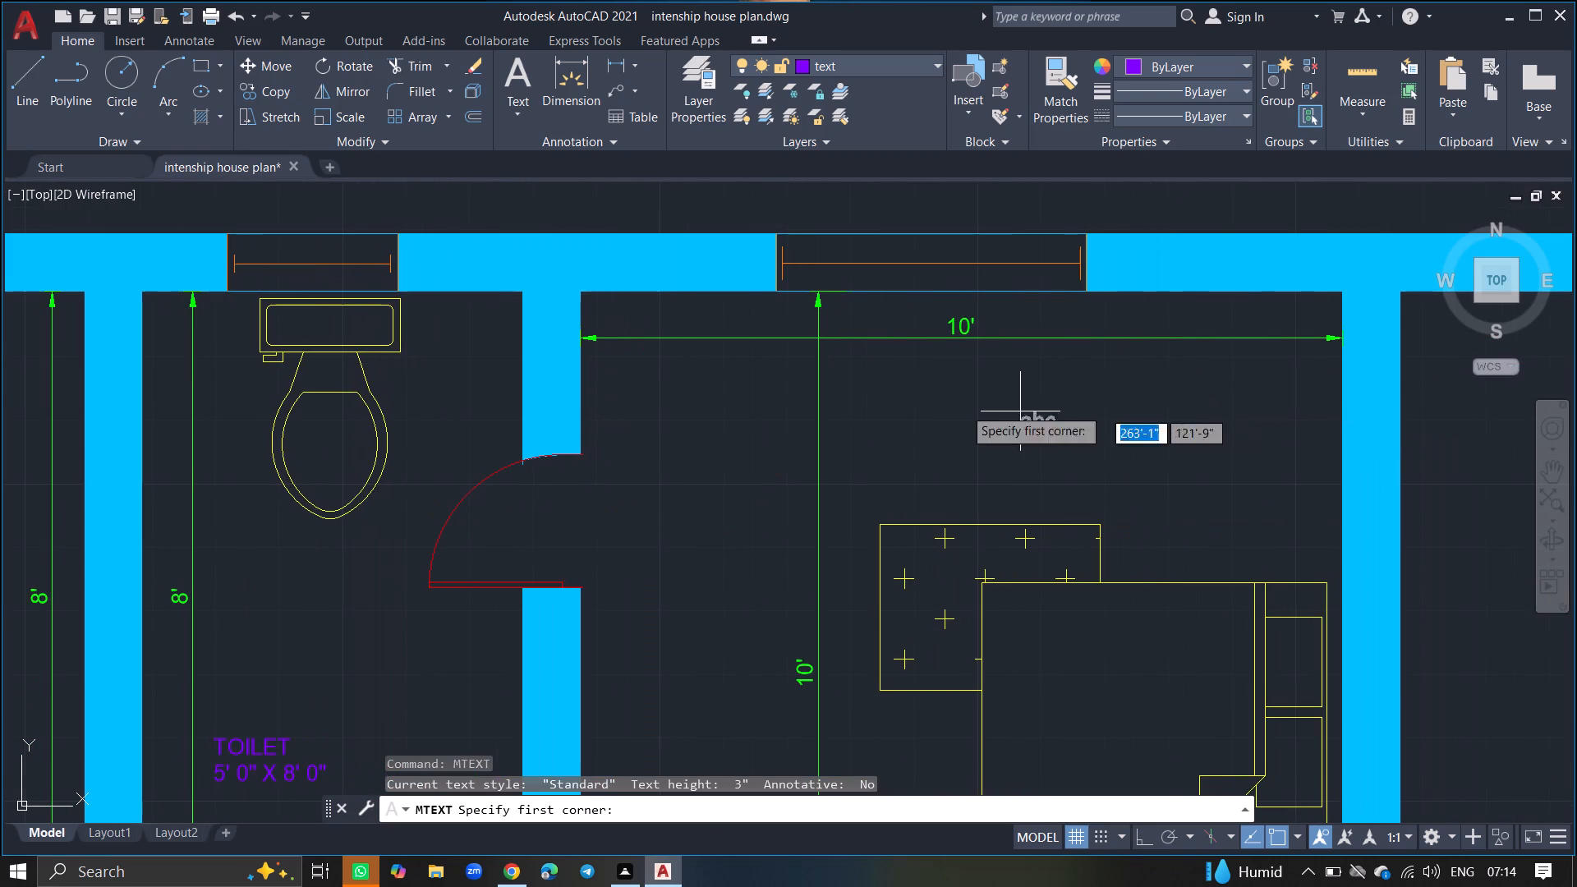
pyautogui.click(884, 370)
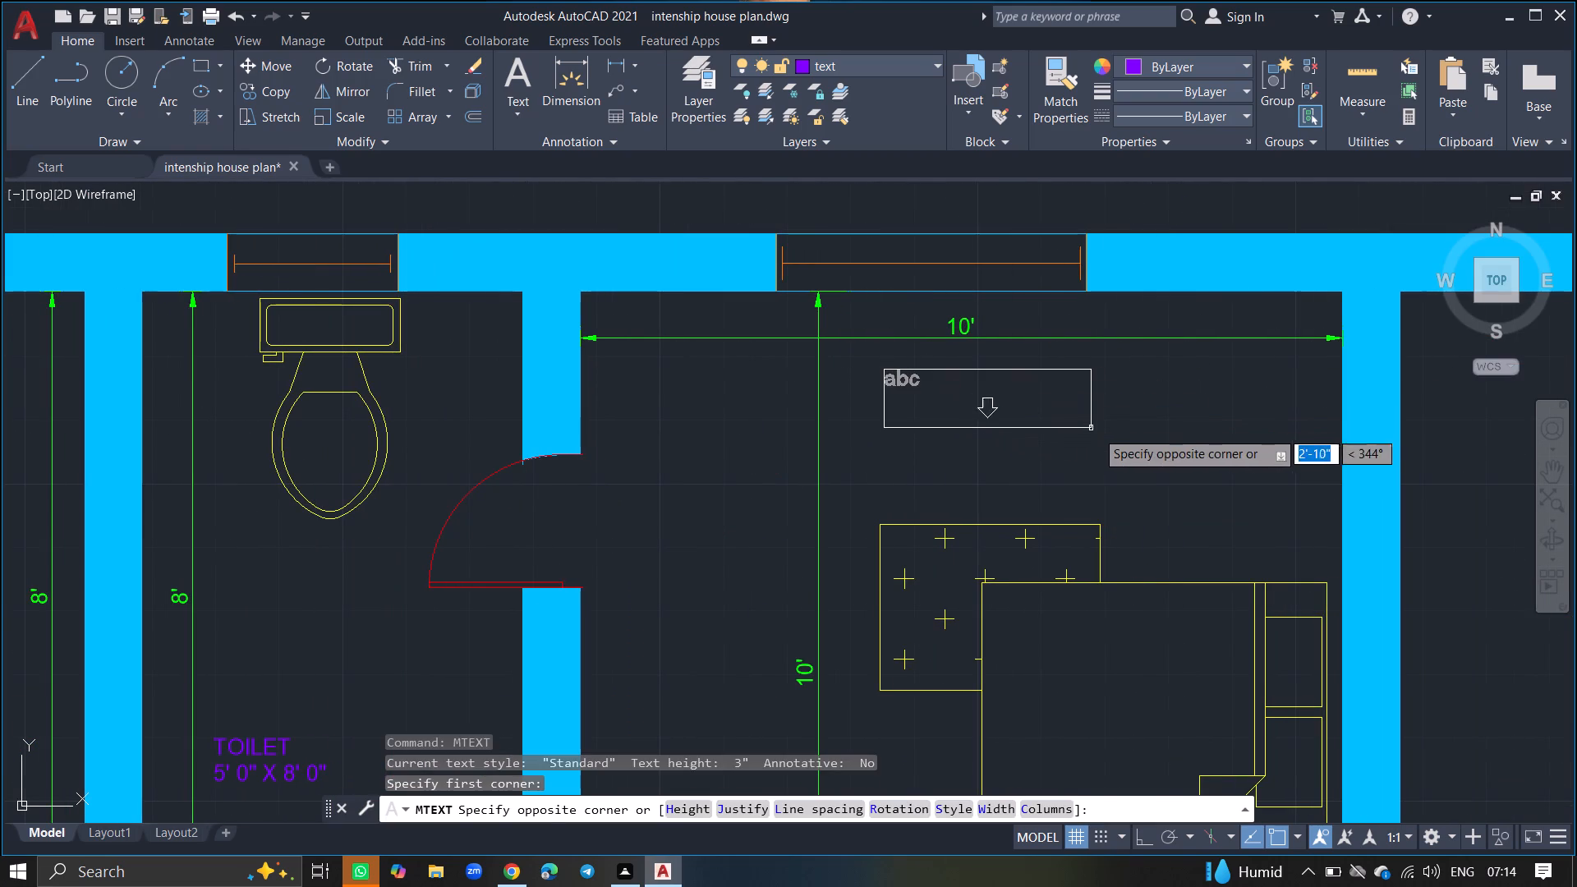
pyautogui.click(1107, 439)
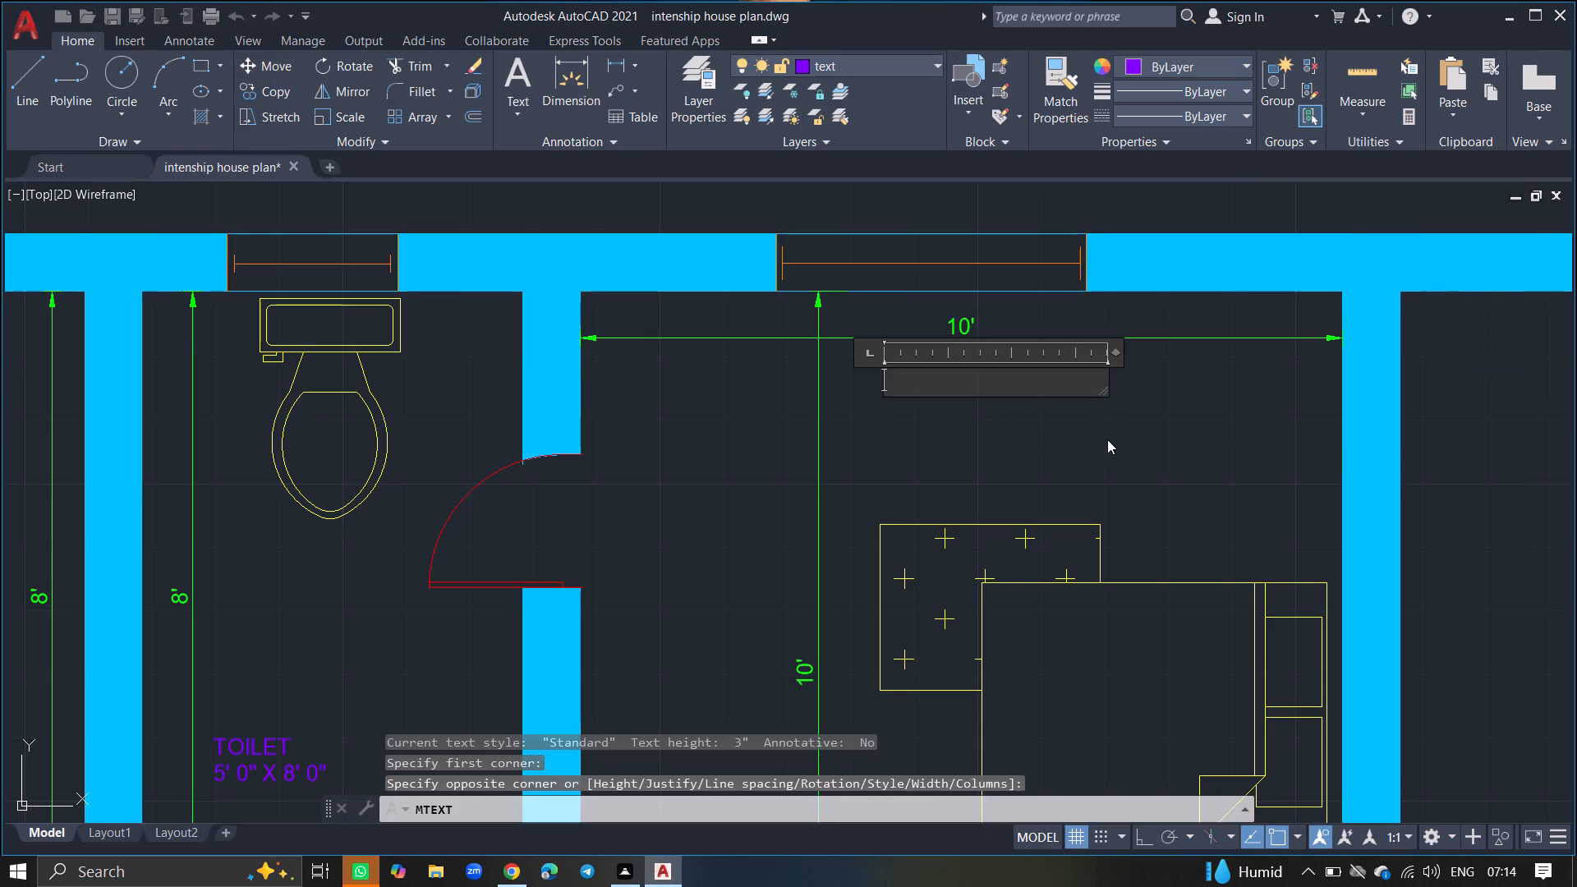
pyautogui.write('M.')
pyautogui.press('space')
pyautogui.press('b')
pyautogui.write('ED')
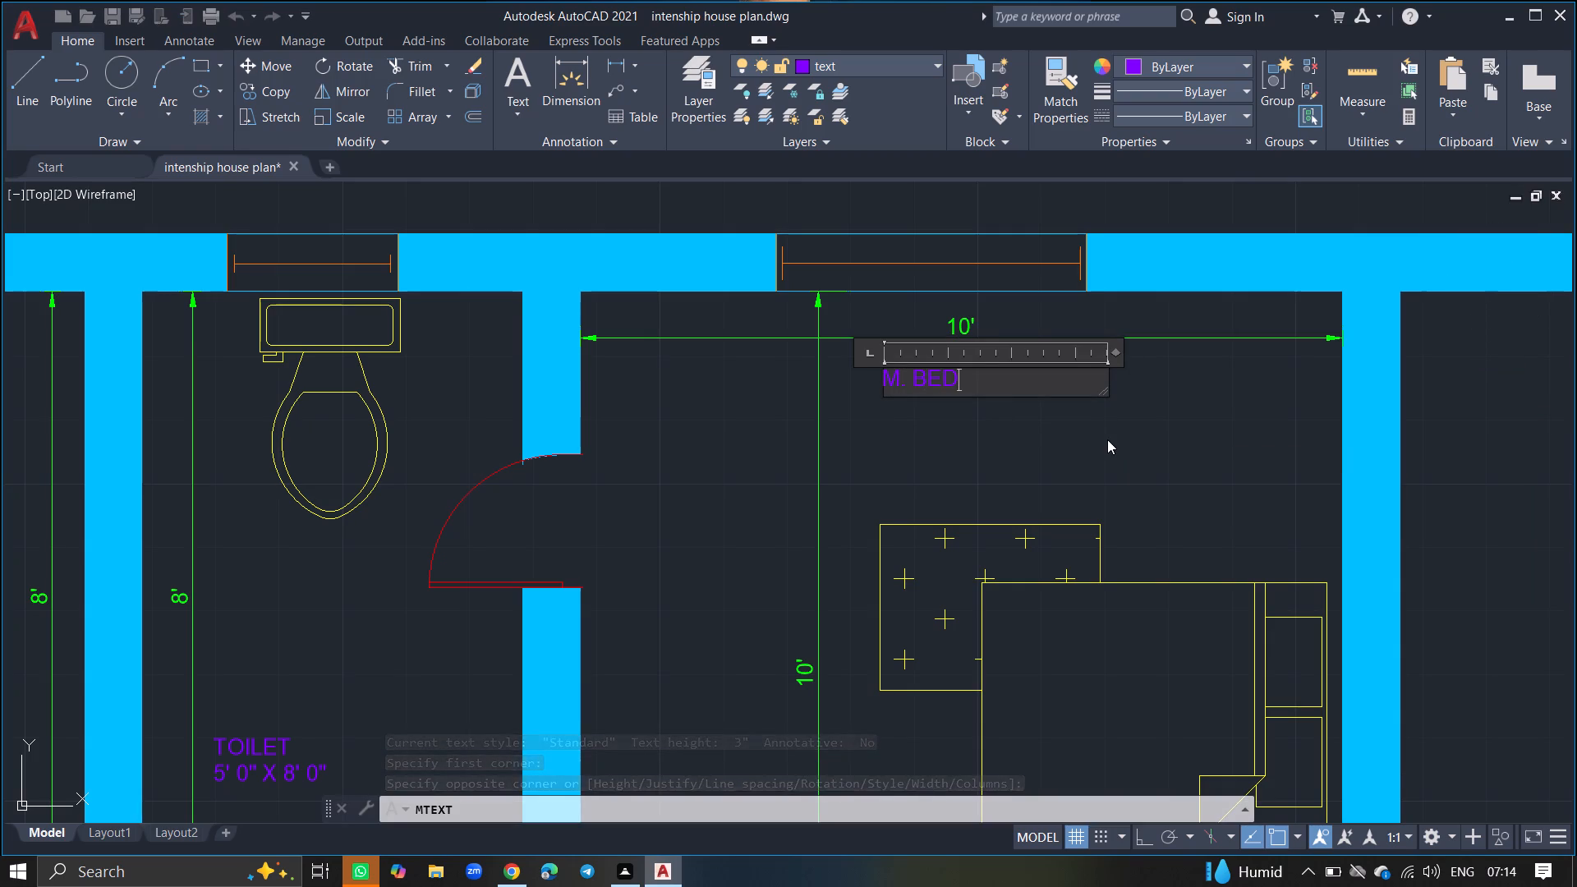
pyautogui.write('ROOM')
pyautogui.press('space')
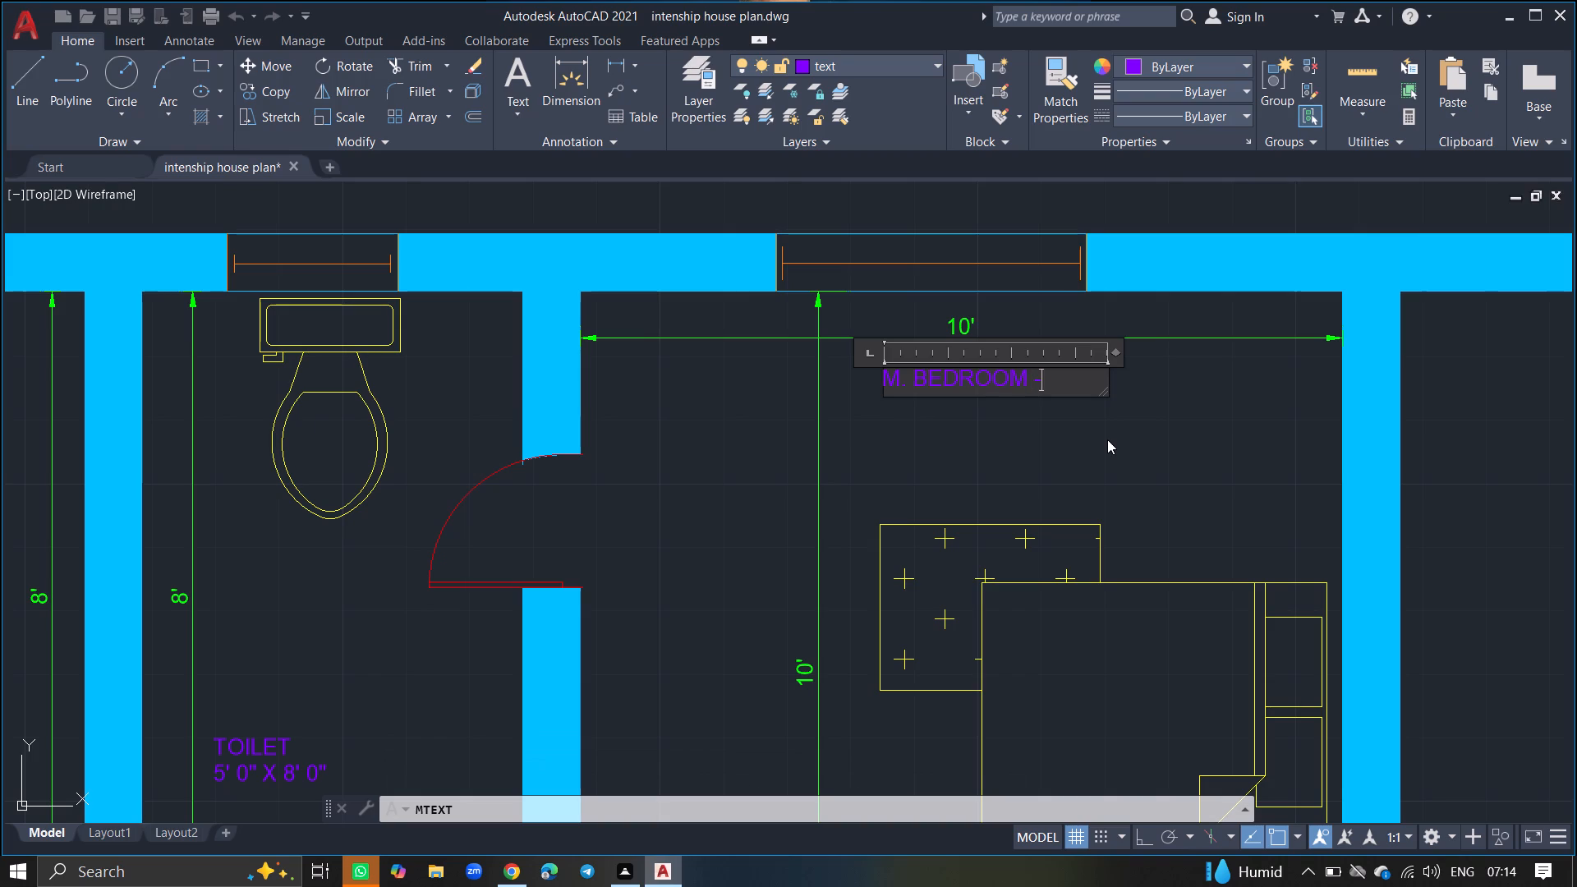
pyautogui.press('-')
pyautogui.write('2')
pyautogui.press('space')
# Add a second line reading 10' 0" X 10' 0" to the M. BEDROOM -2 label and finish the text.
pyautogui.press('Return')
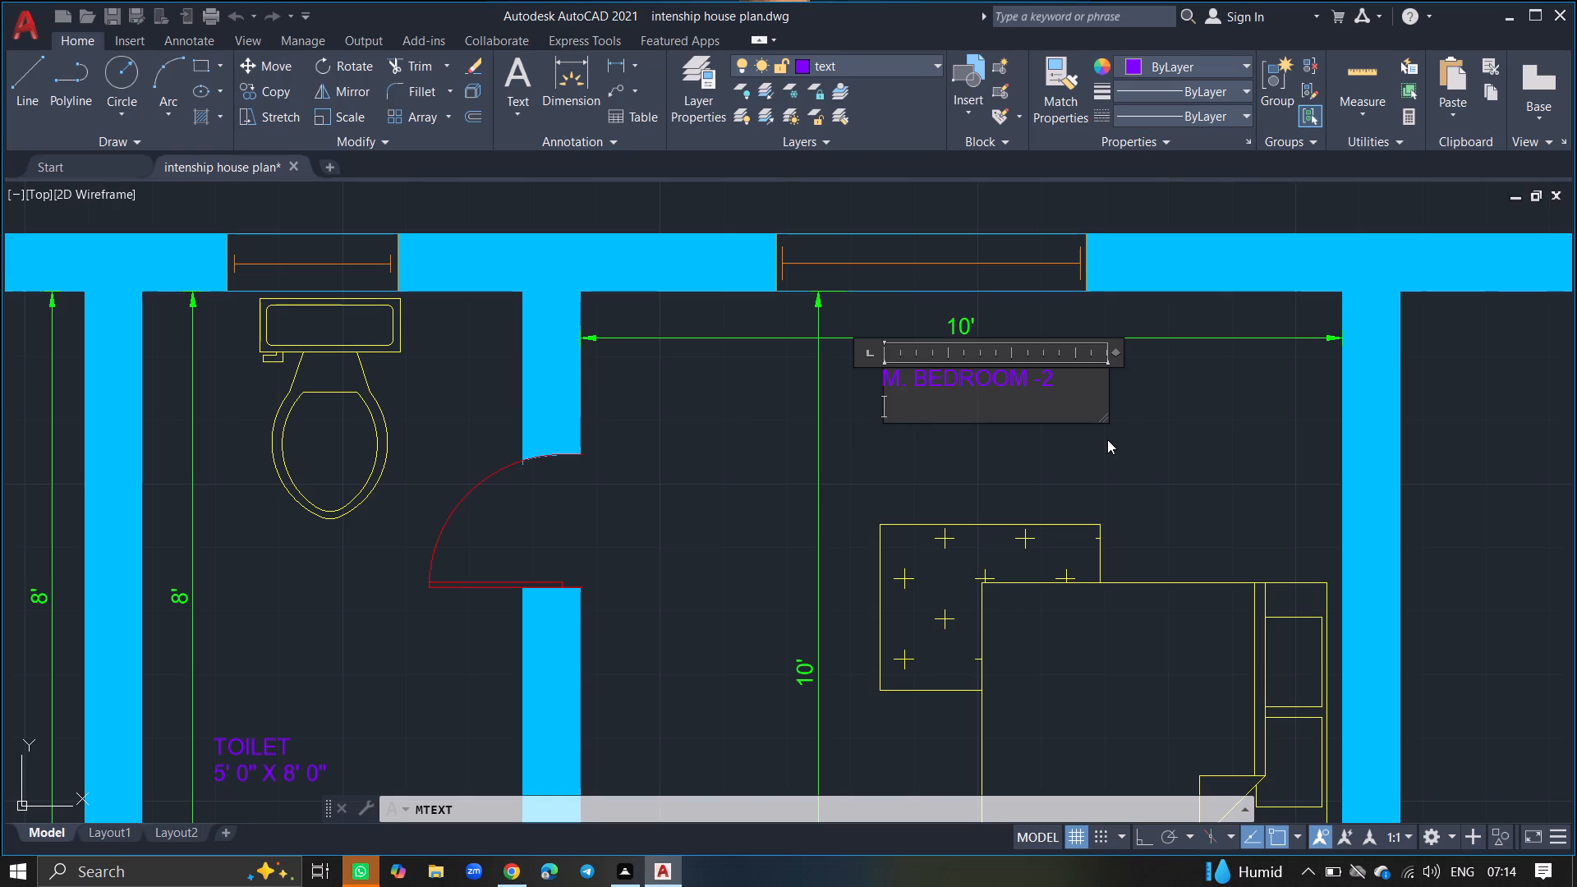
pyautogui.write("10'")
pyautogui.press('space')
pyautogui.write('0')
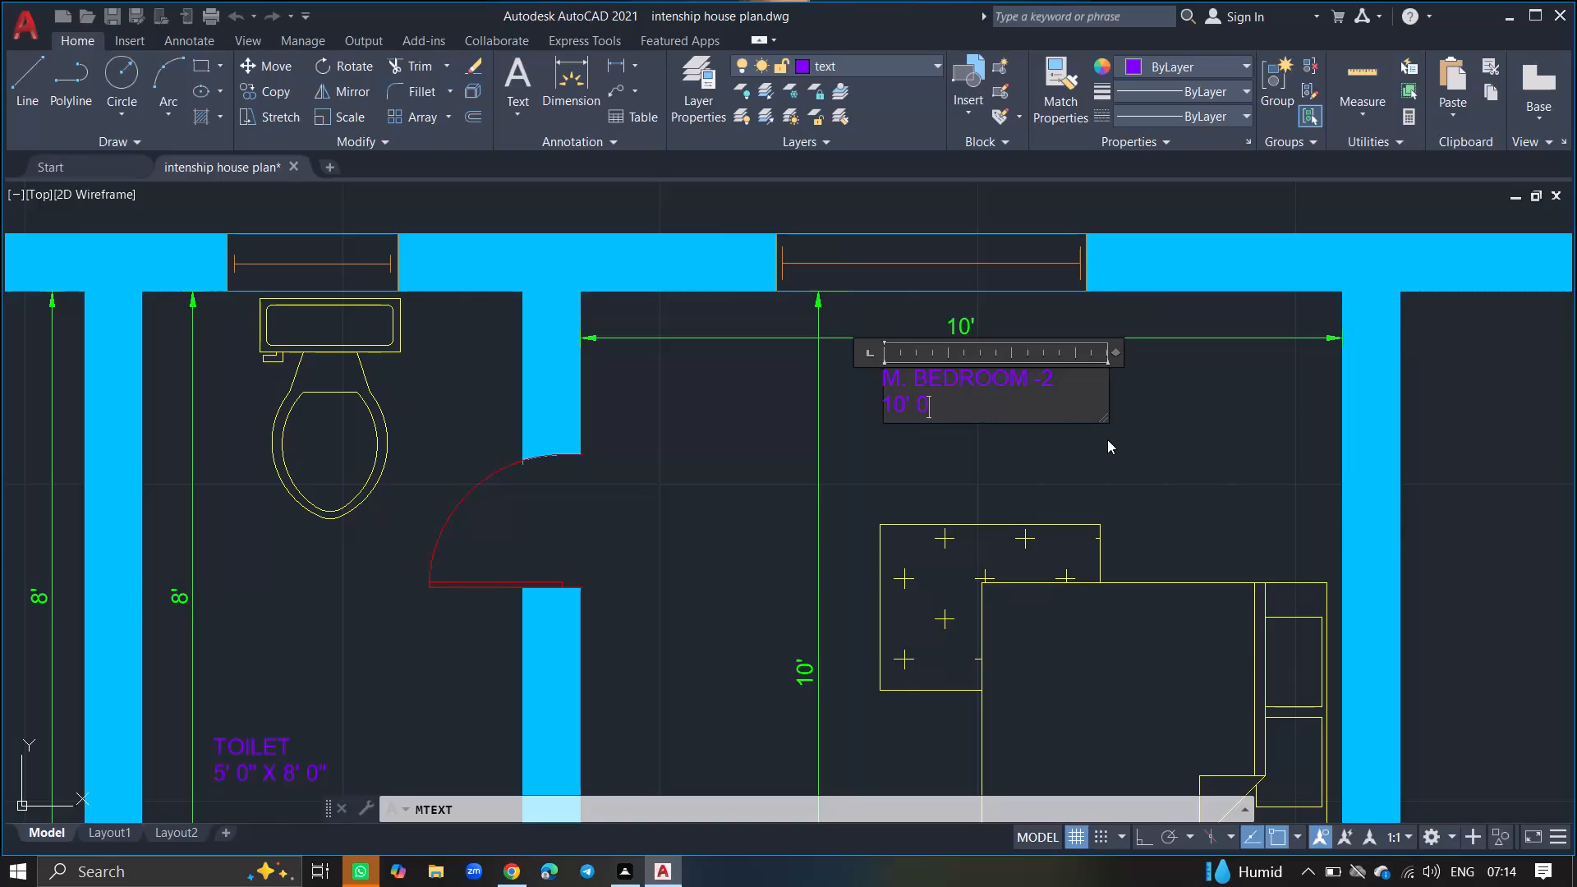
pyautogui.hotkey('shift', '"')
pyautogui.press('space')
pyautogui.write('X 1')
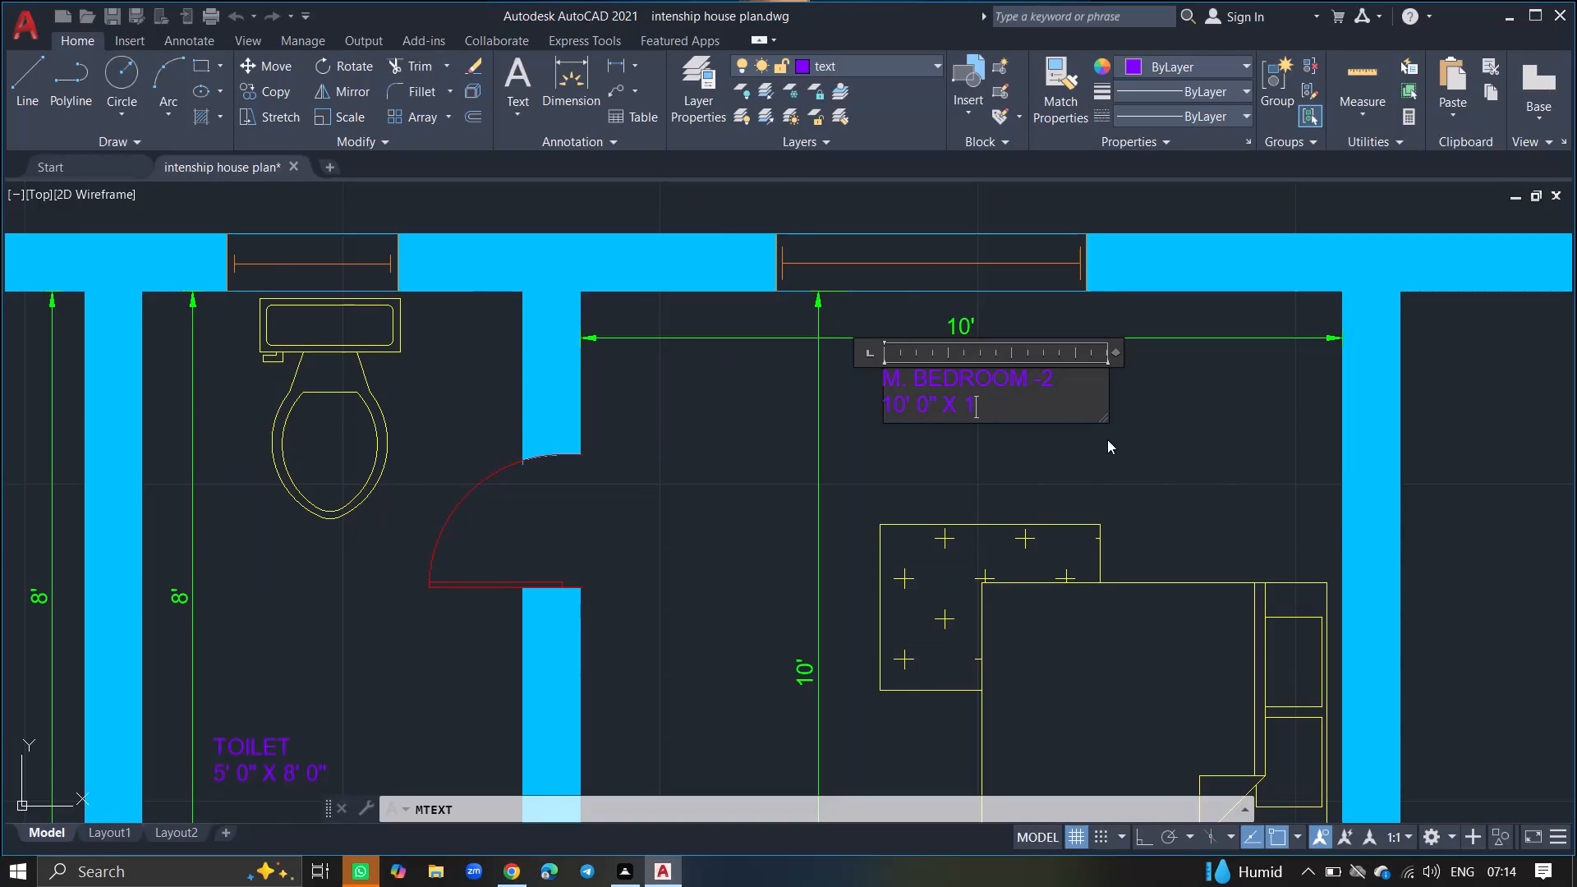
pyautogui.write("0'")
pyautogui.press('space')
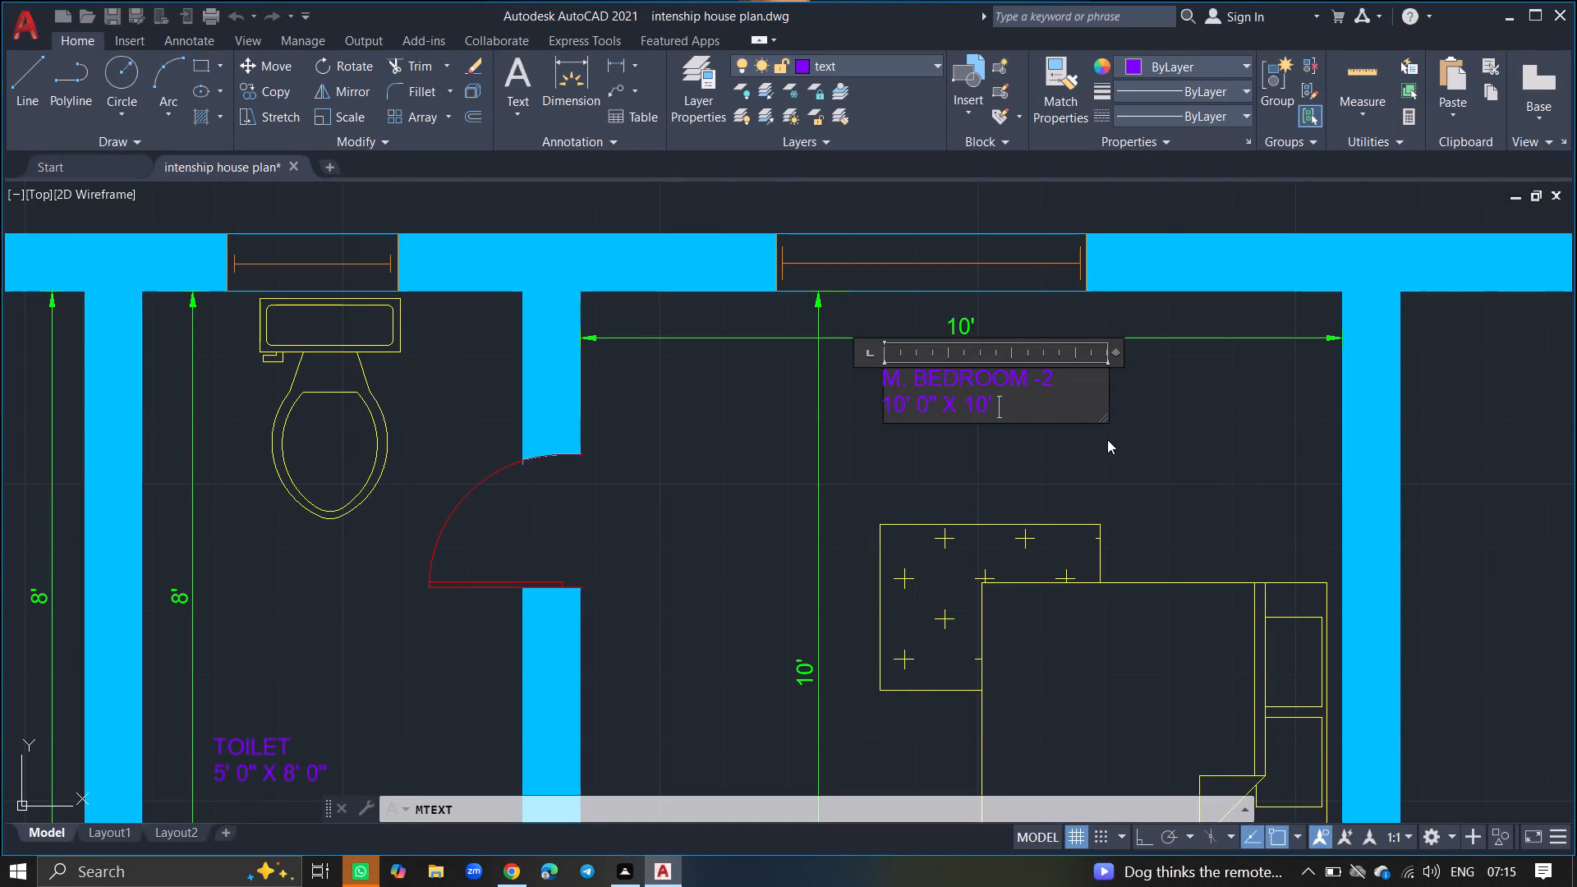
pyautogui.write('0')
pyautogui.hotkey('shift', '"')
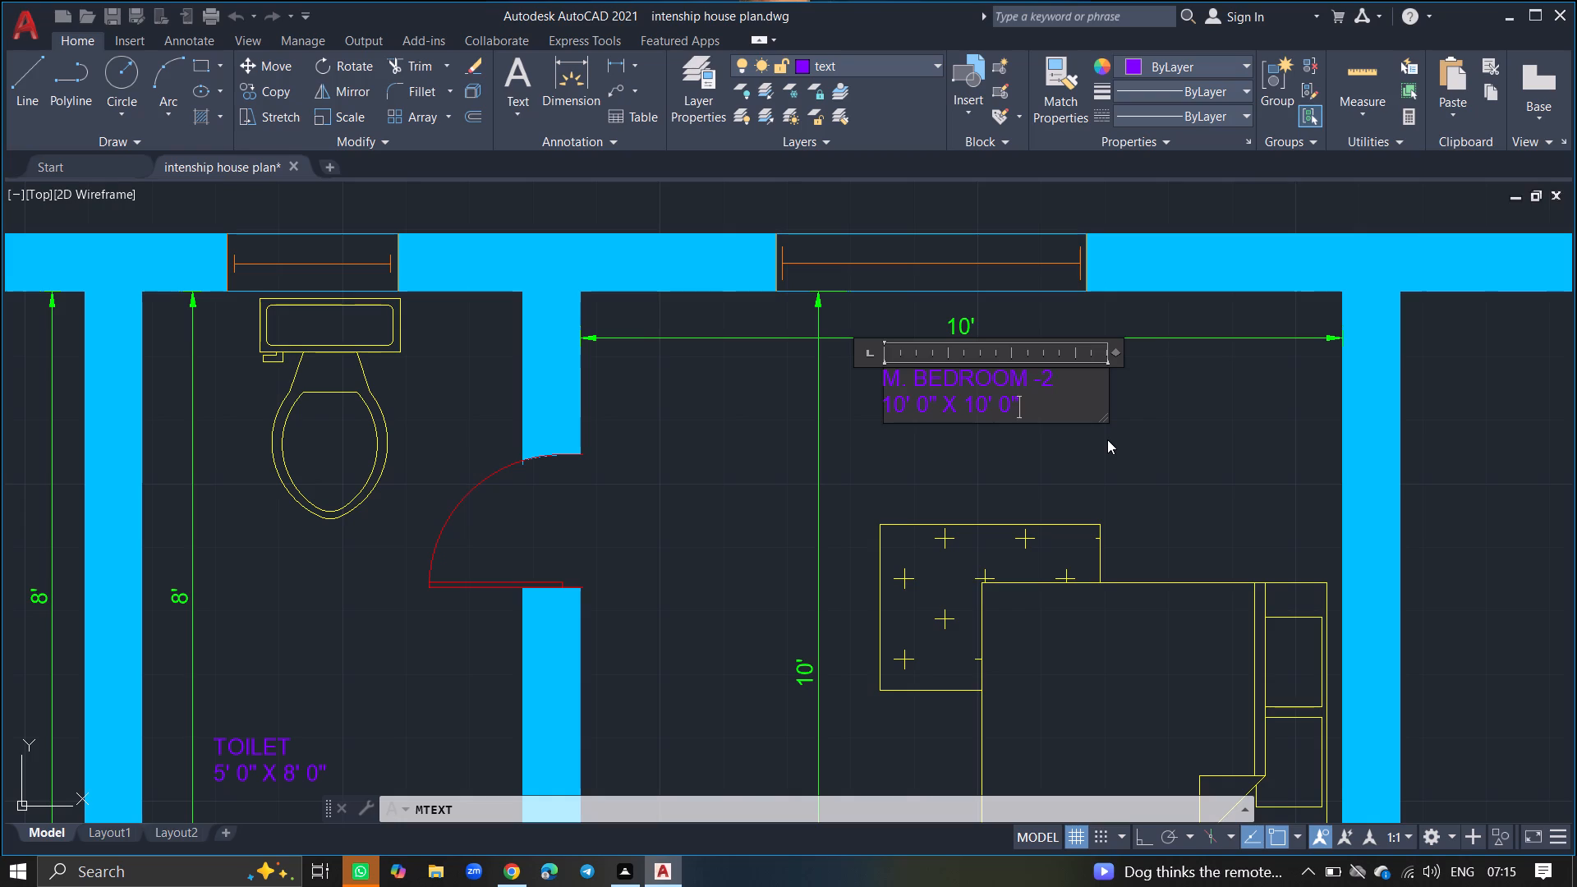
pyautogui.click(1132, 454)
# Start a multiline text in the room below M. BEDROOM -1, above its 5'-6" dimension, reading "BALCONY".
pyautogui.keyDown('ctrl'); pyautogui.scroll(-7, 1132, 454); pyautogui.keyUp('ctrl')
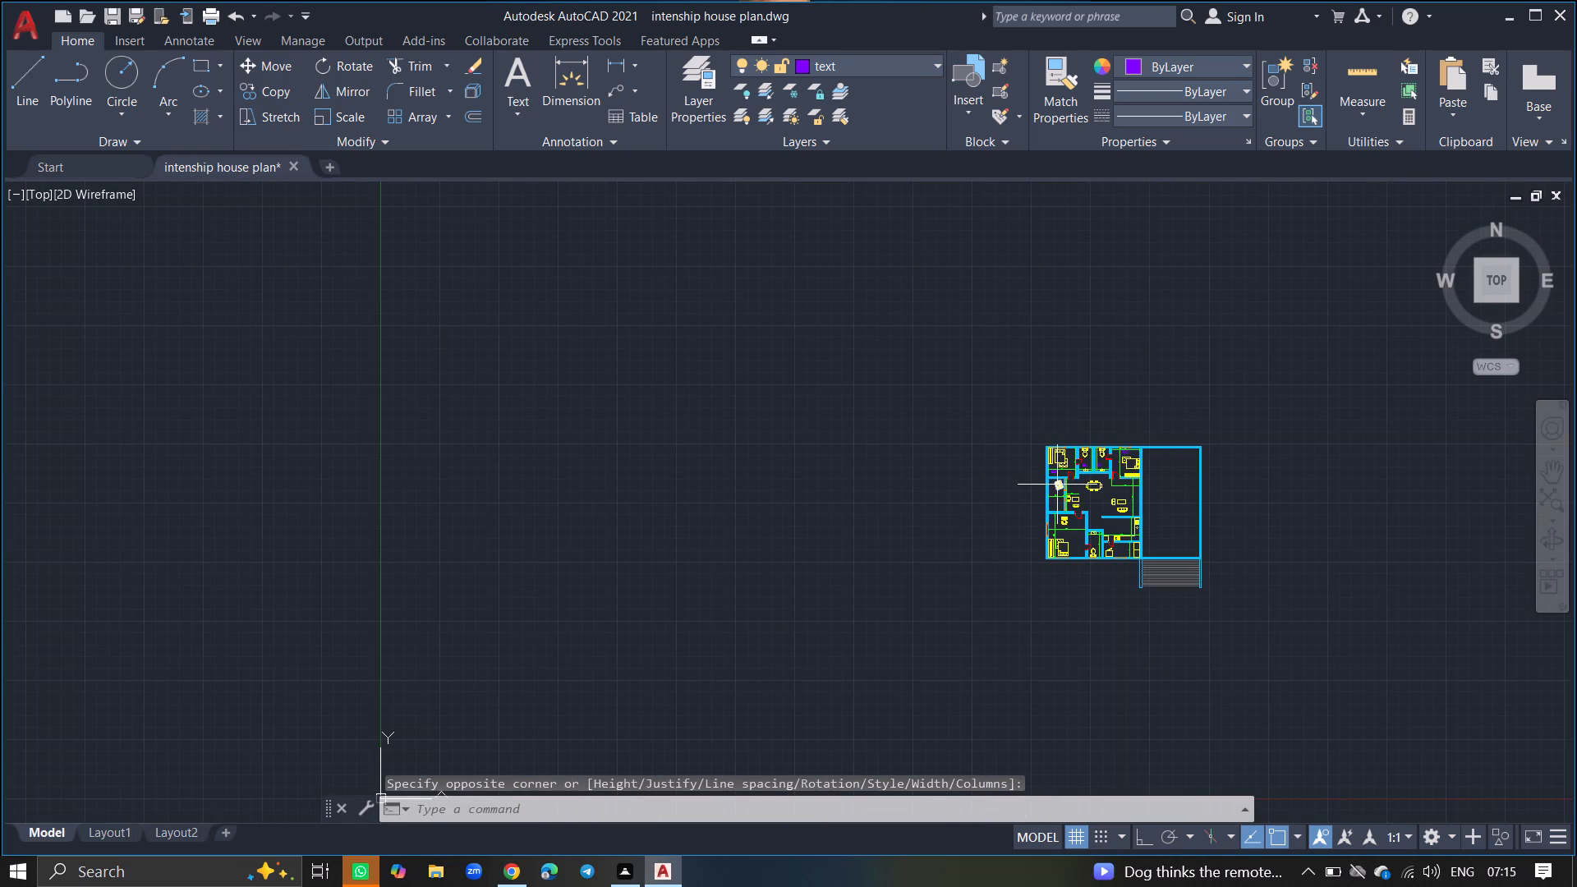
pyautogui.keyDown('ctrl'); pyautogui.scroll(7, 1057, 485); pyautogui.keyUp('ctrl')
pyautogui.write('MTEXT')
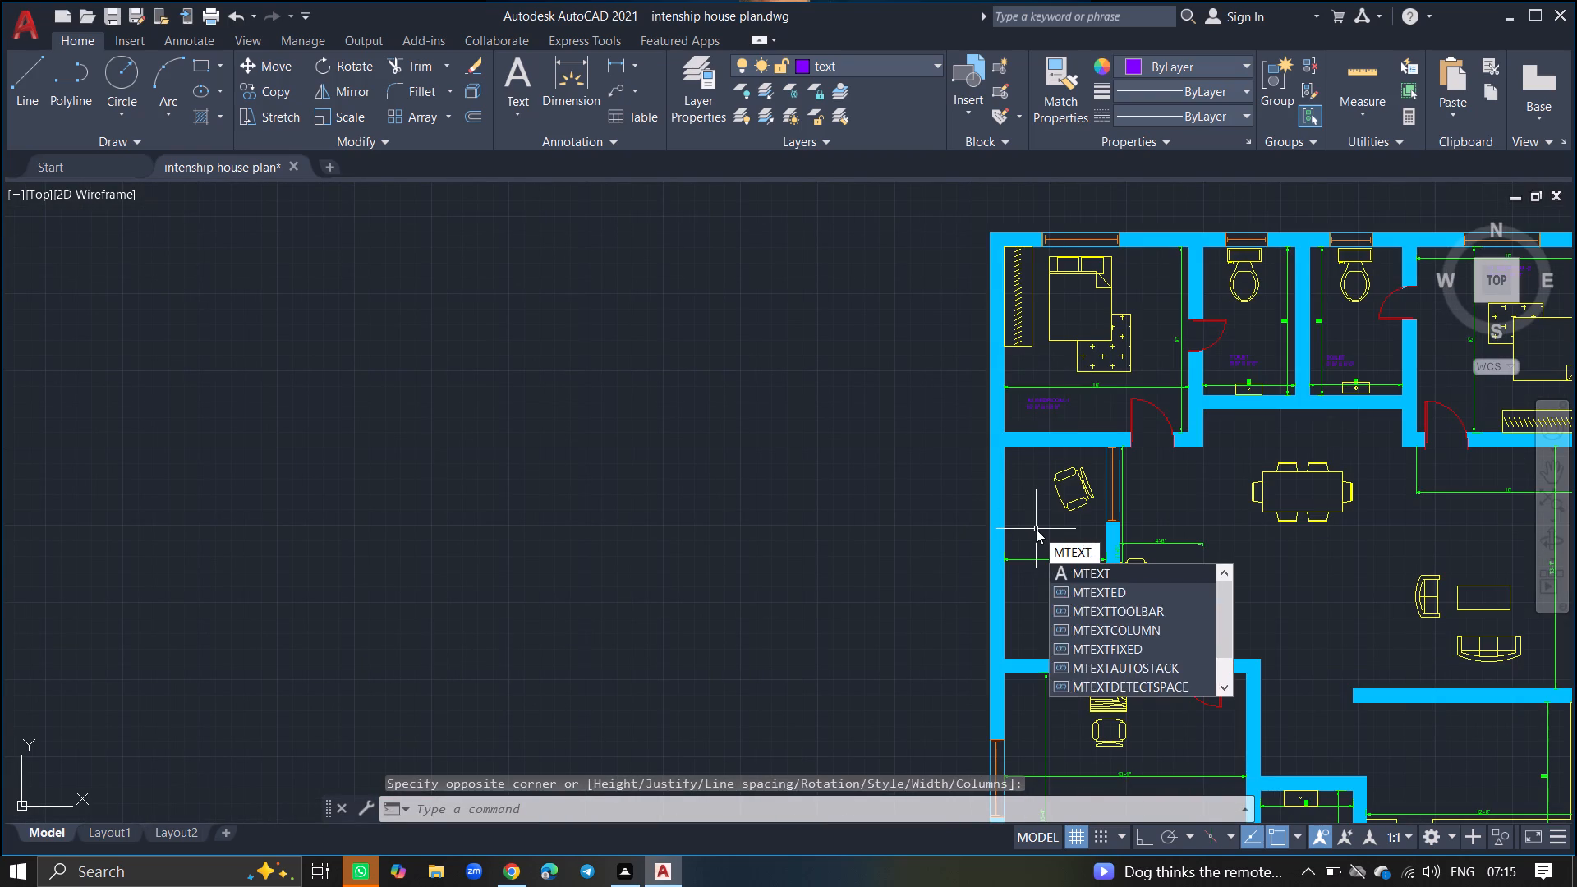
pyautogui.press('Return')
pyautogui.keyDown('ctrl'); pyautogui.scroll(6, 1036, 529); pyautogui.keyUp('ctrl')
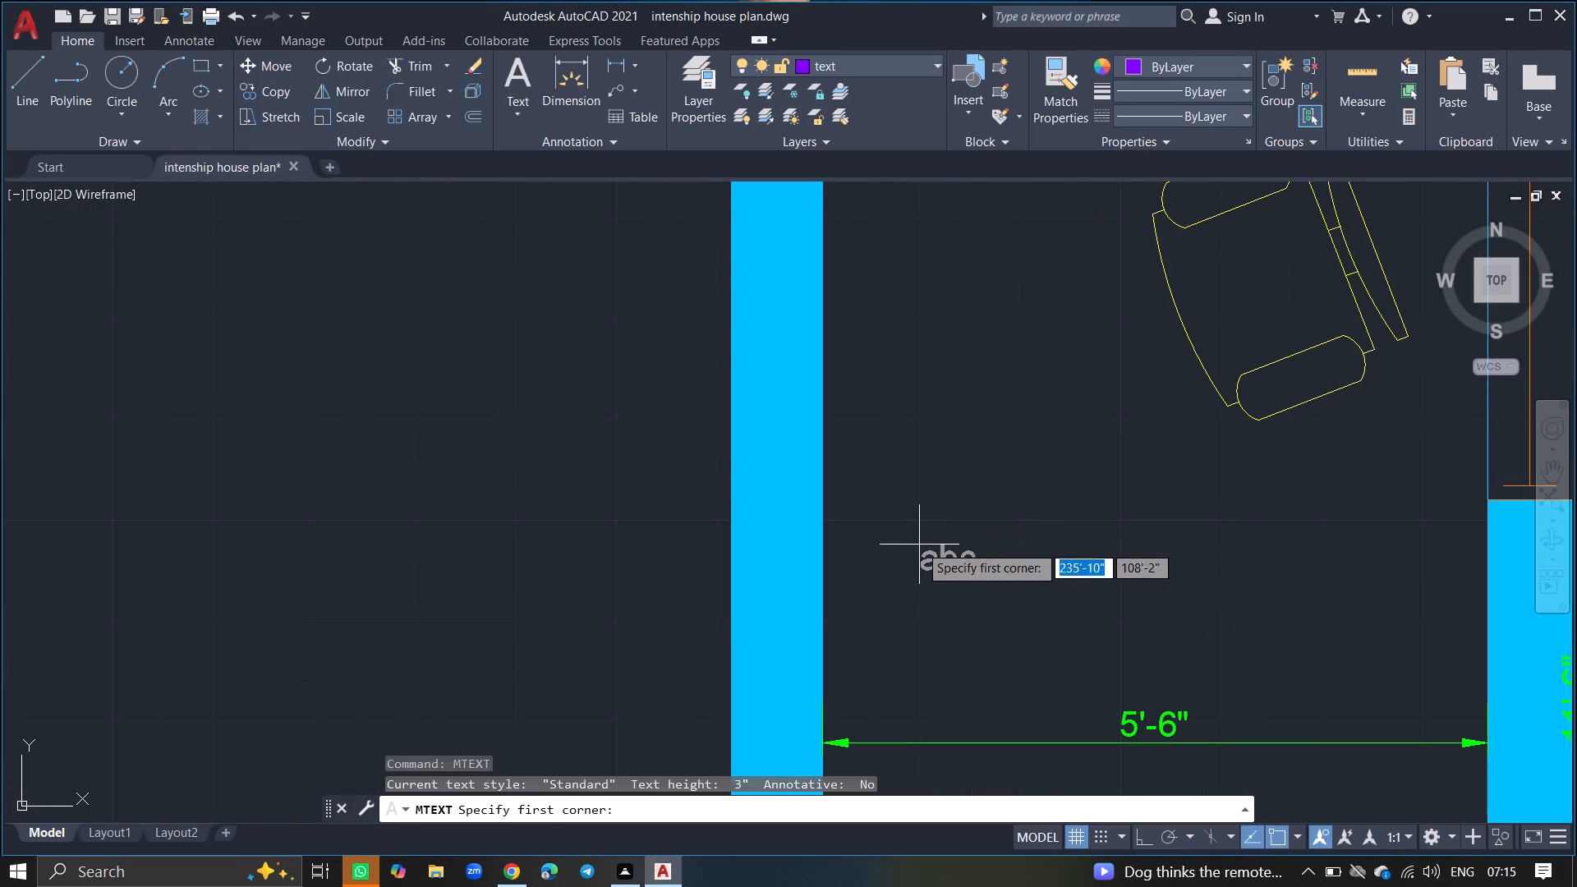
pyautogui.click(919, 545)
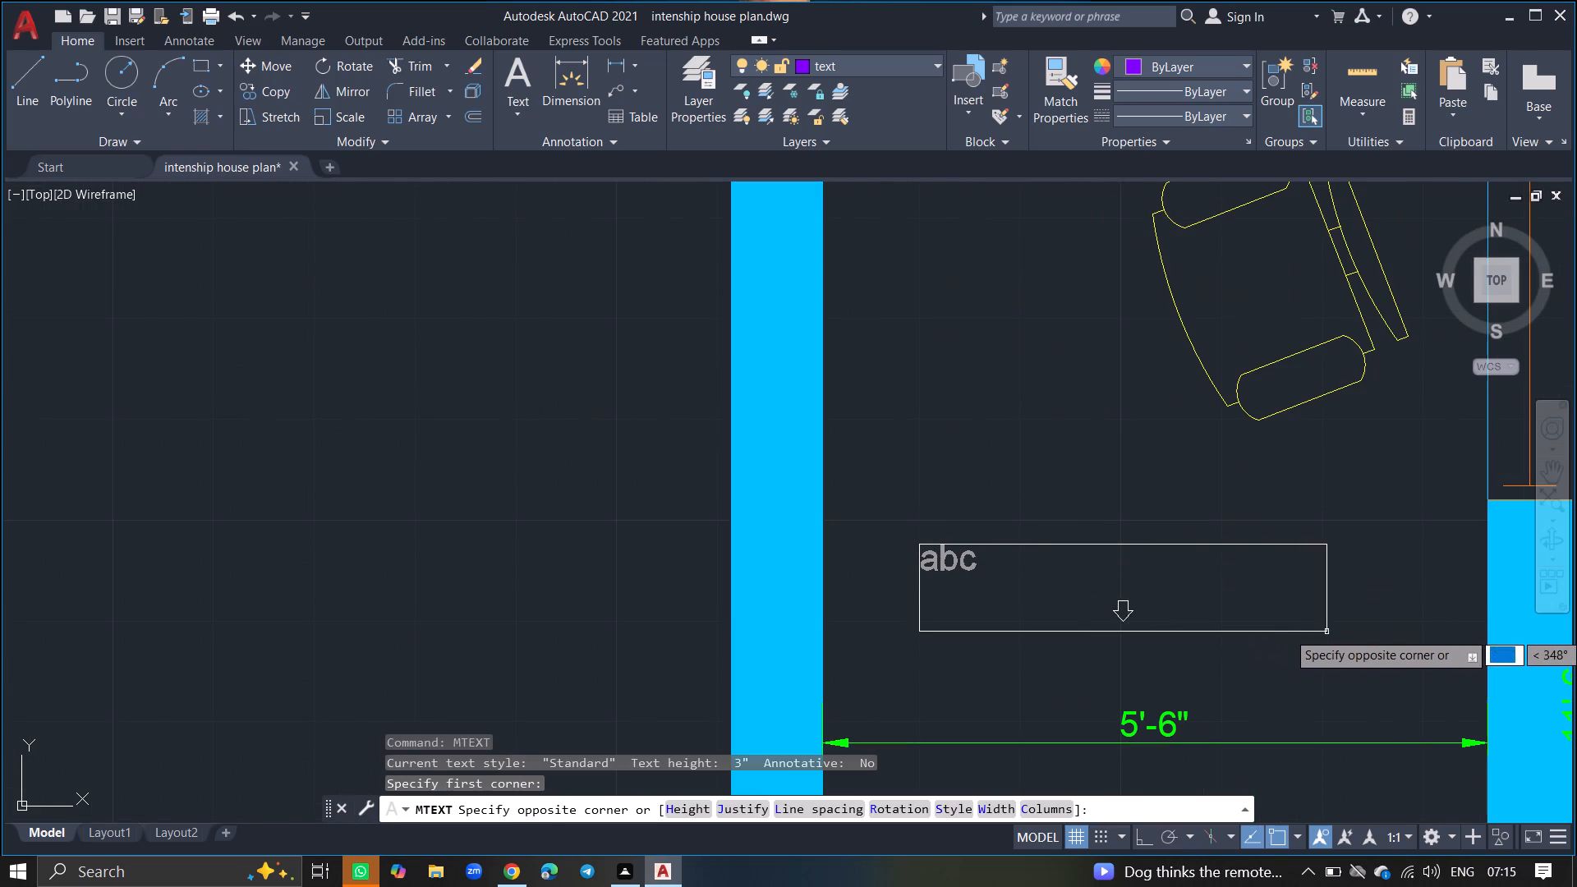
pyautogui.click(1414, 635)
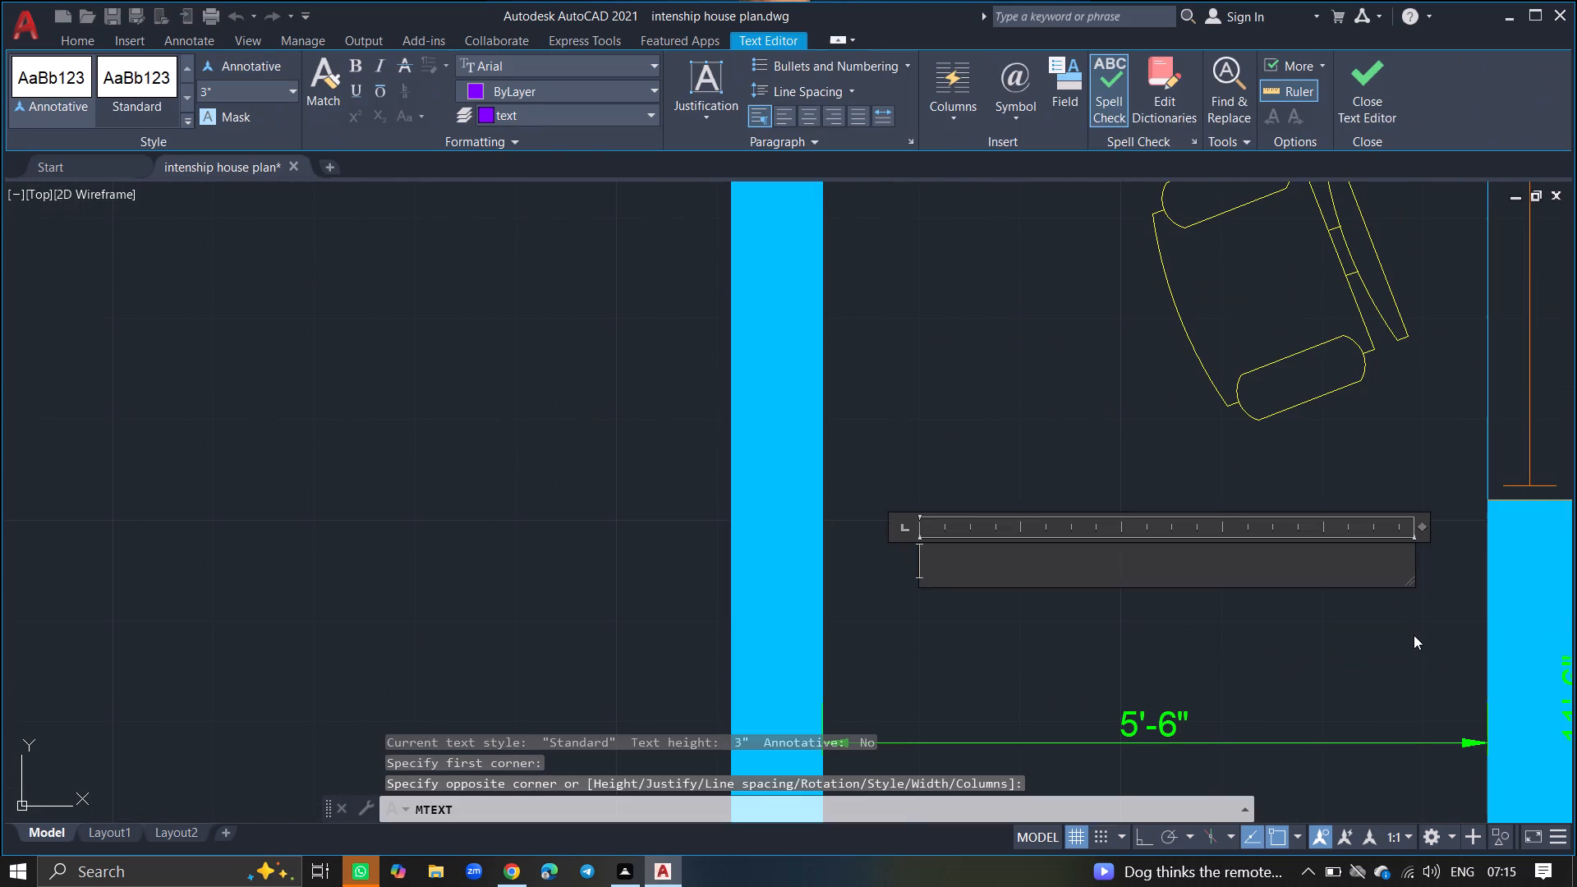
pyautogui.write('BA')
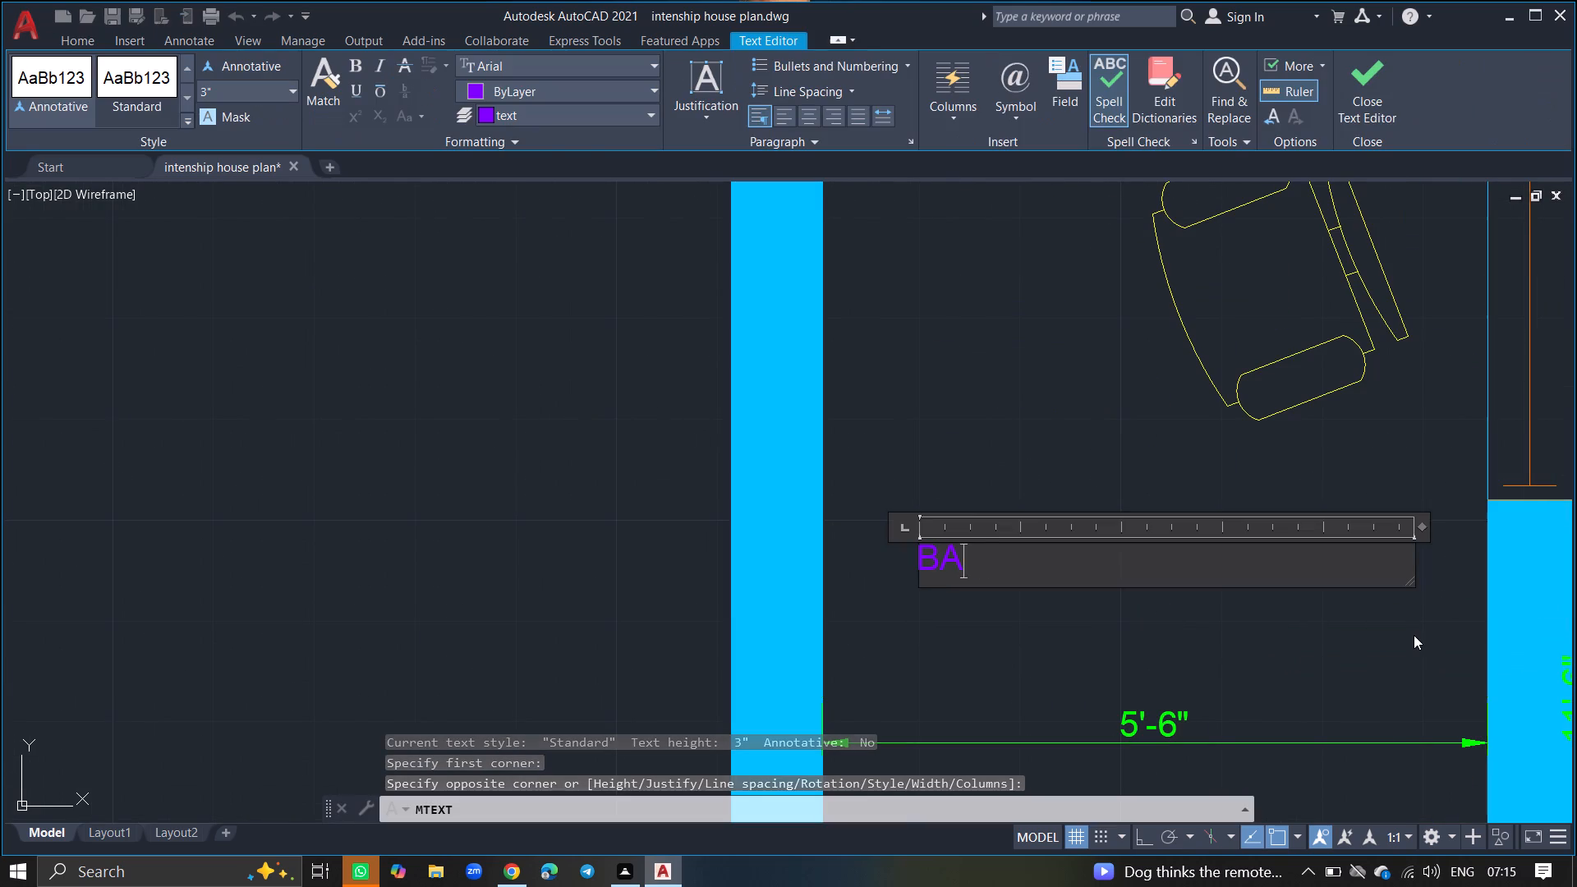
pyautogui.write('LC')
pyautogui.write('ONY')
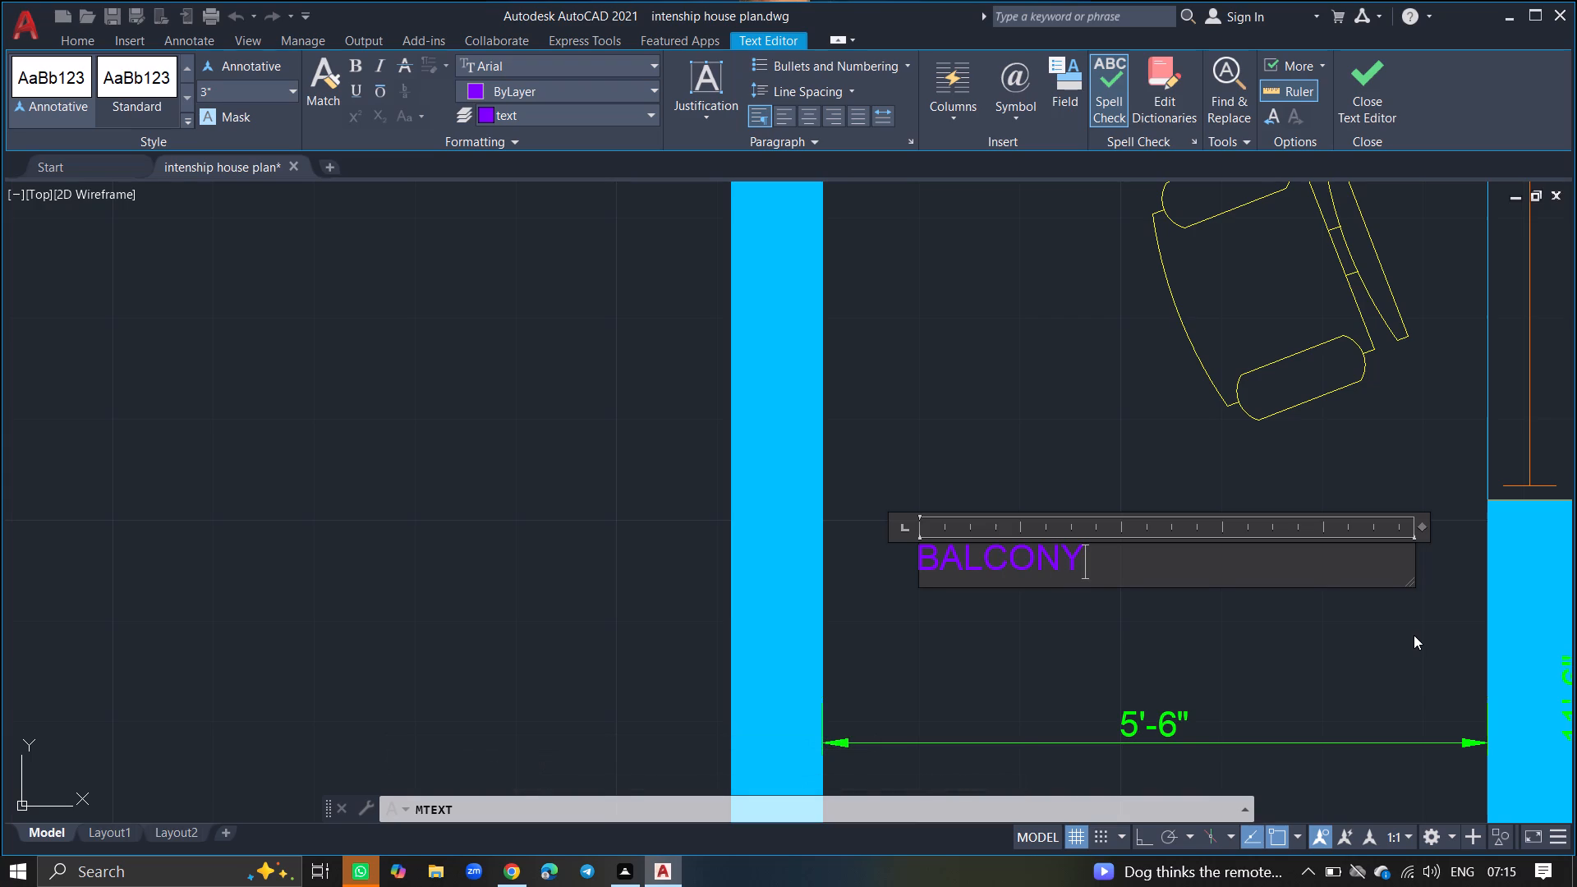
# Add a second line reading WIDE 5' 6" to the balcony label and finish the text.
pyautogui.press('Return')
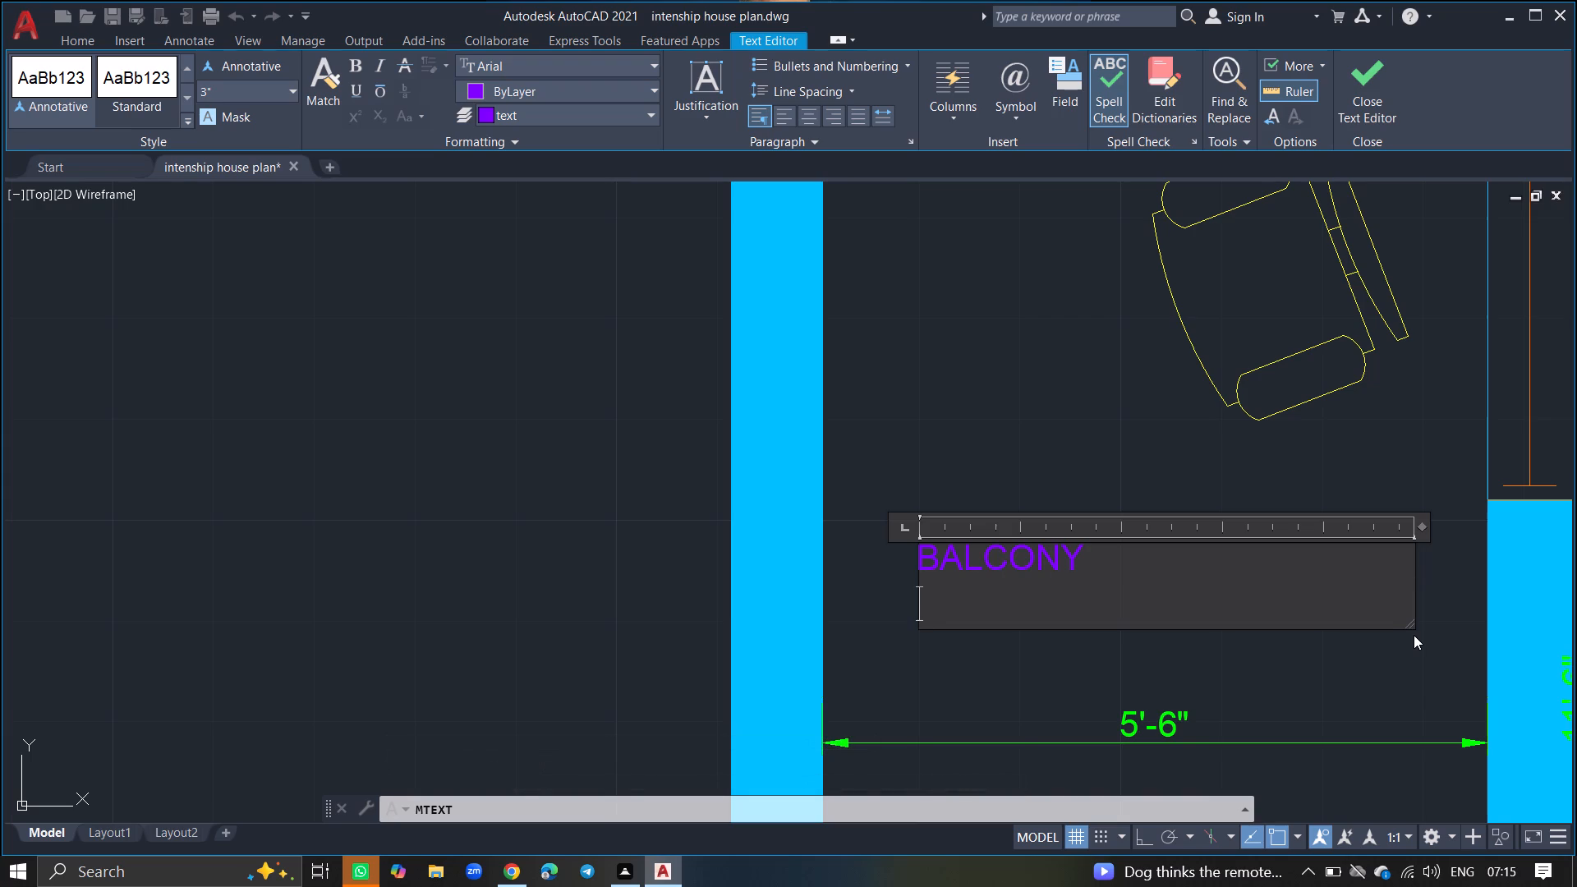
pyautogui.write('WIDE')
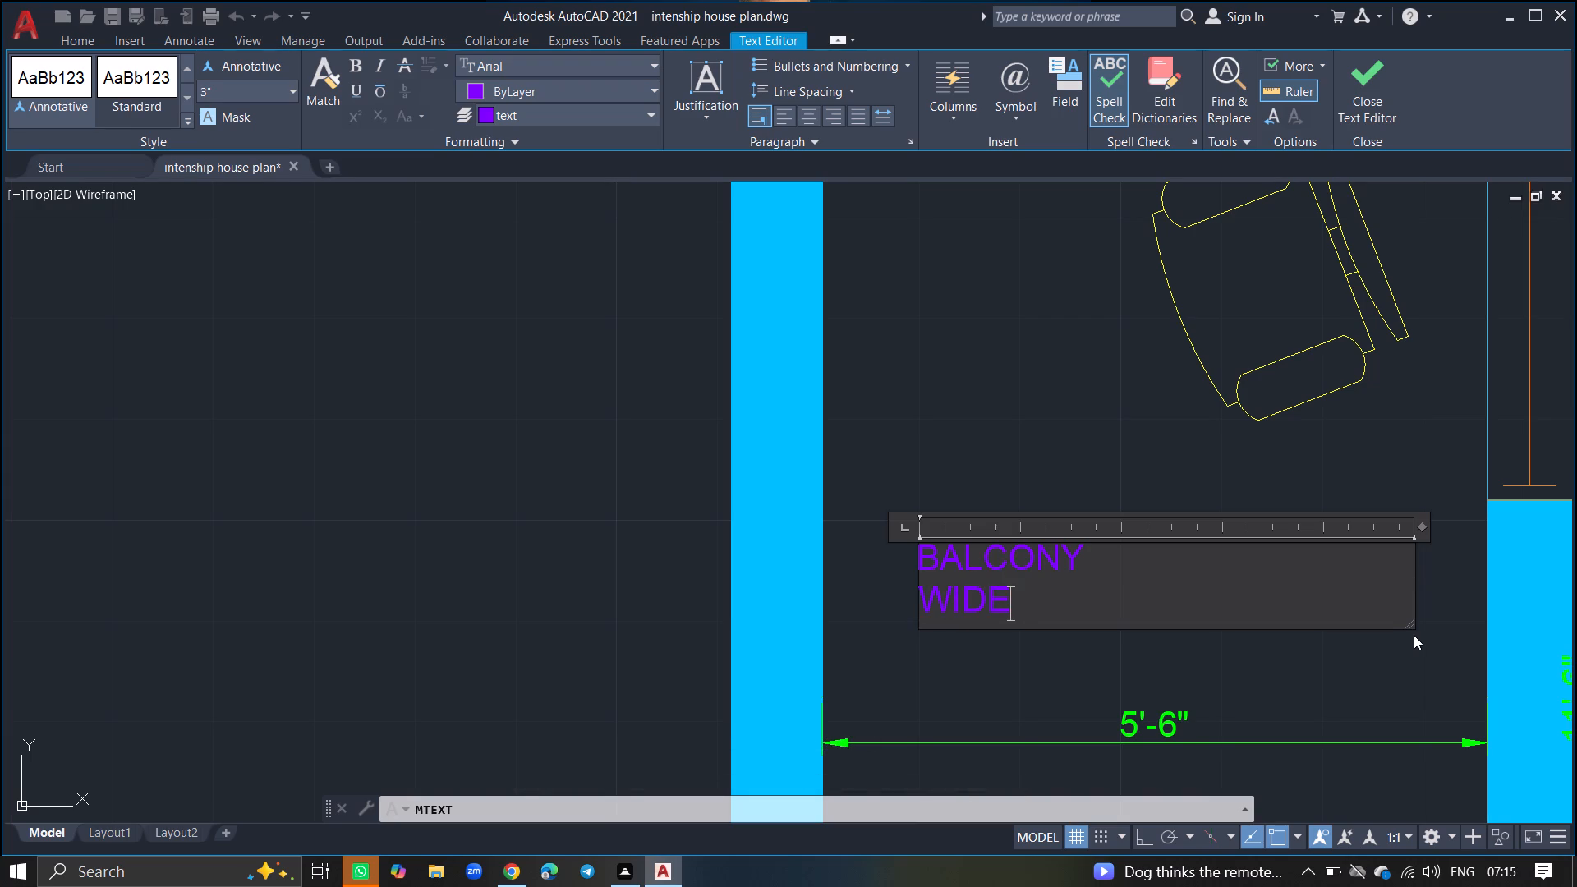
pyautogui.press('space')
pyautogui.write("5'")
pyautogui.press('space')
pyautogui.press('6')
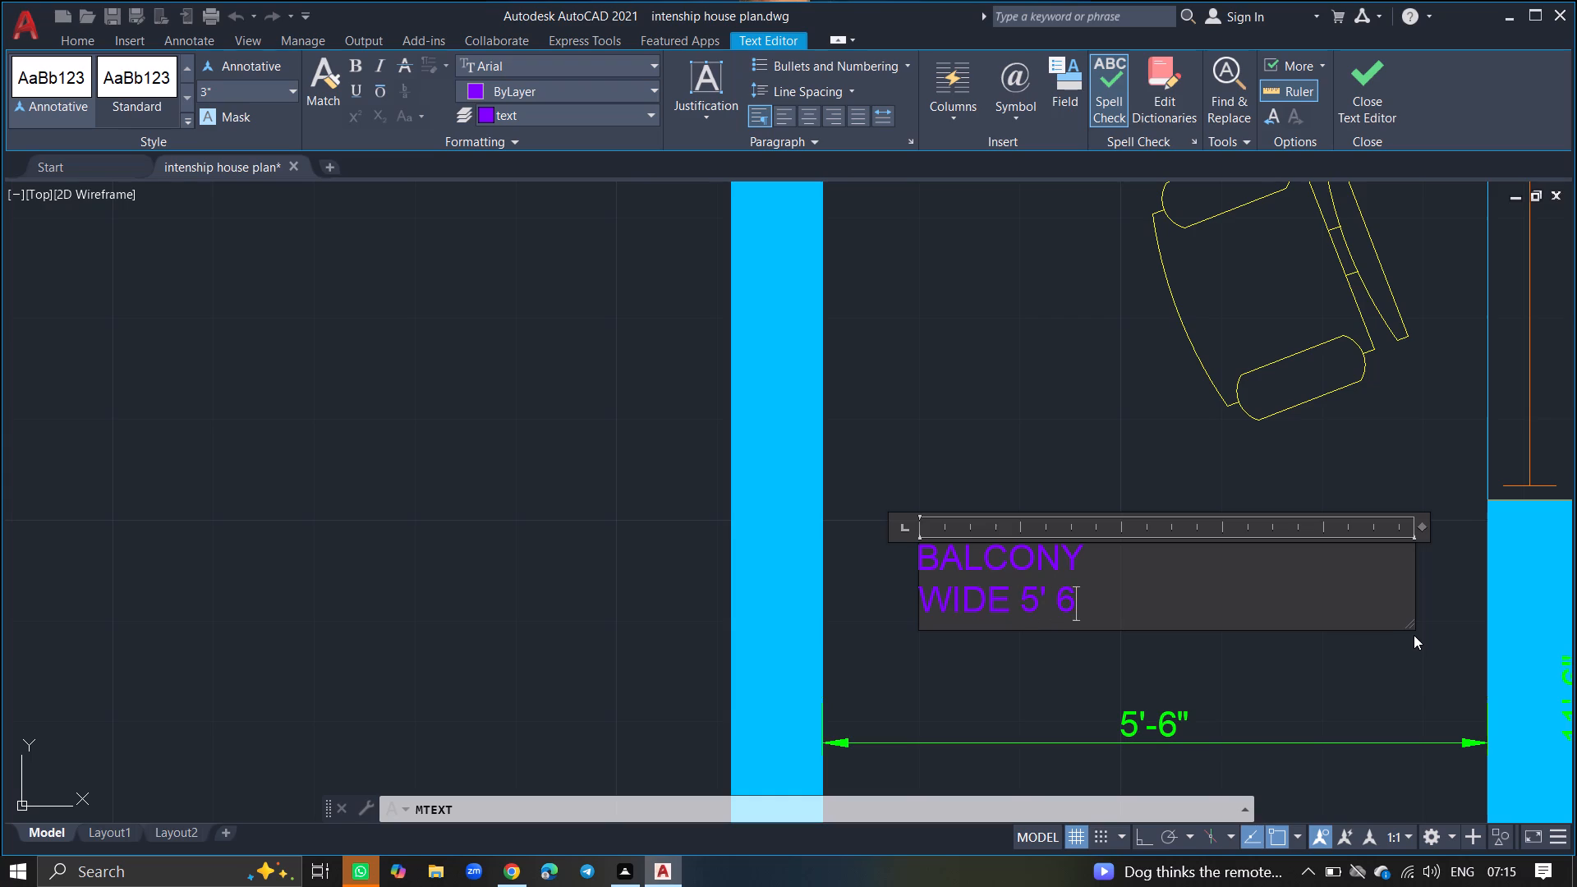
pyautogui.hotkey('shift', '"')
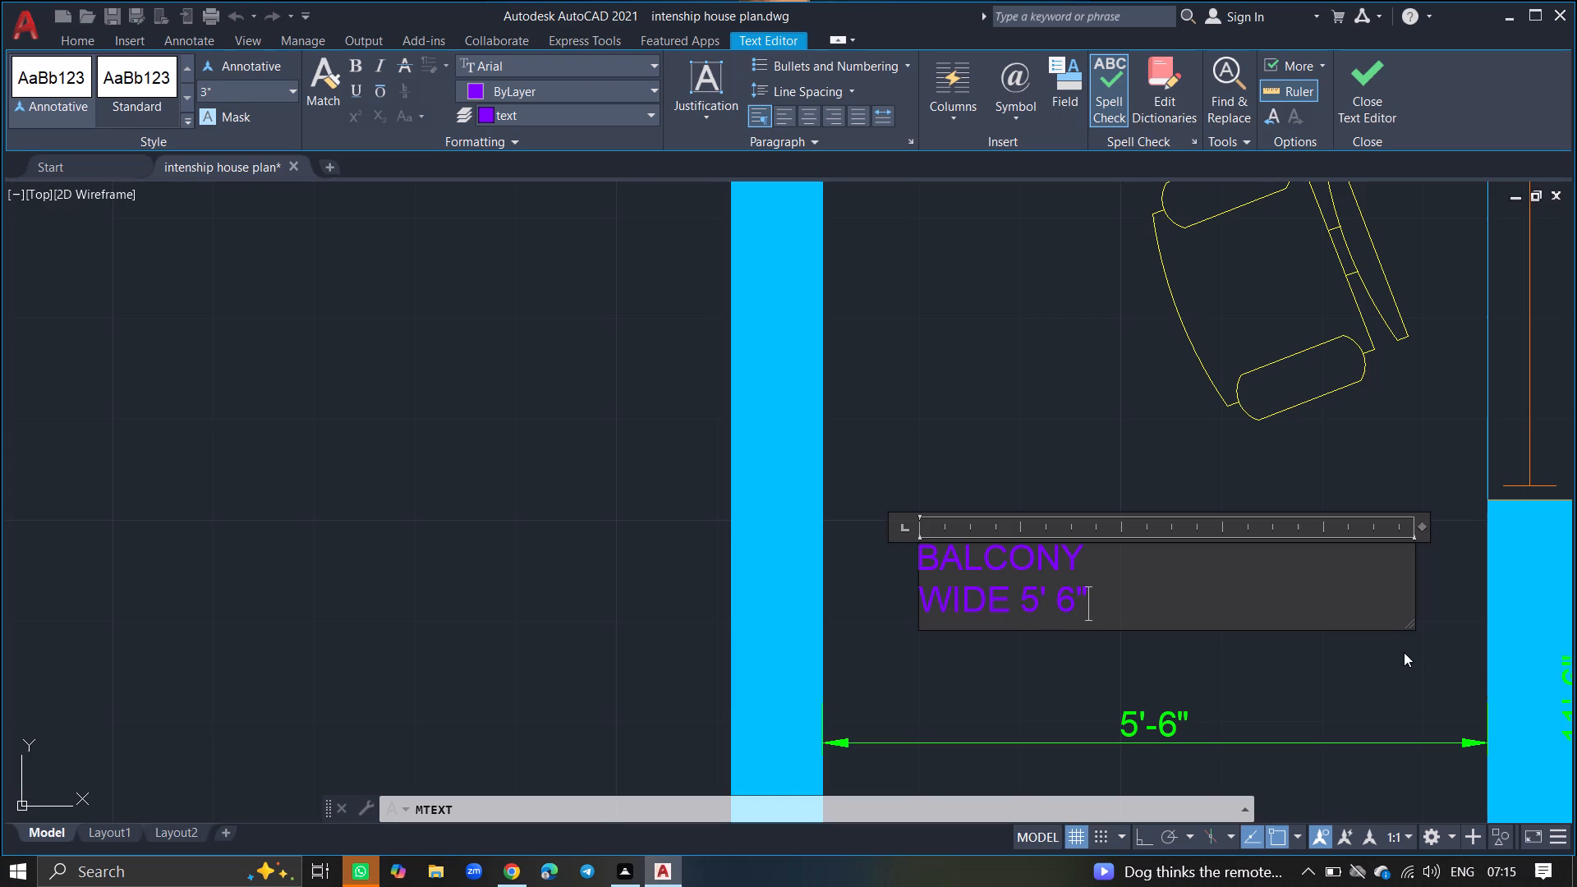
pyautogui.click(1402, 655)
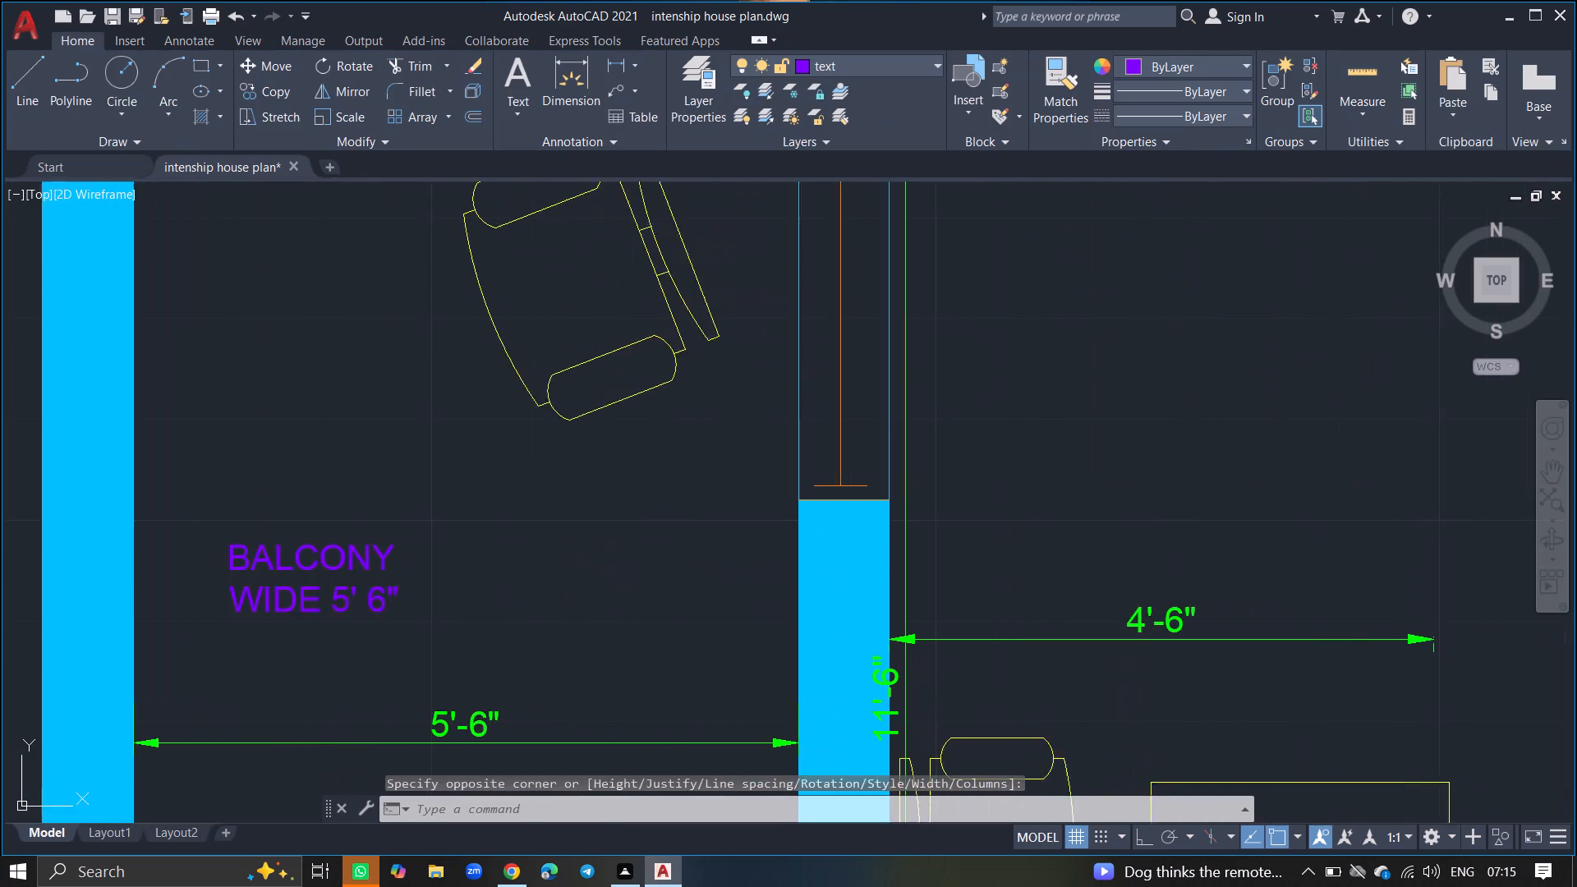
# Start a multiline text in the open hall beside the balcony, above the 4'-6" dimension, reading "LIVING HALL".
pyautogui.keyDown('ctrl'); pyautogui.scroll(-3, 1402, 655); pyautogui.keyUp('ctrl')
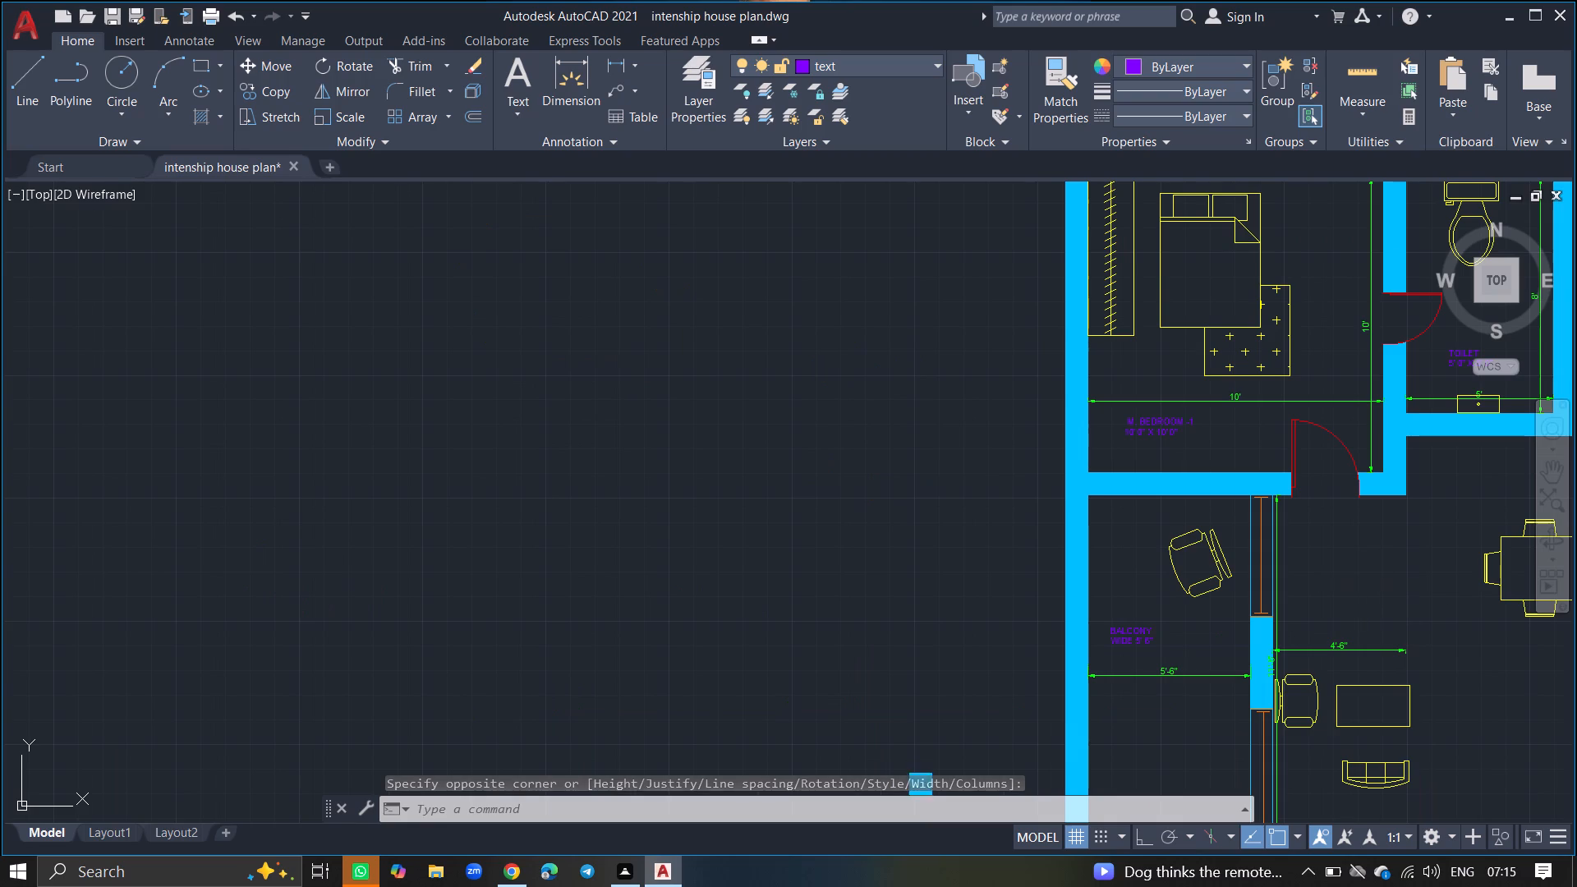
pyautogui.write('MTEXT')
pyautogui.press('Return')
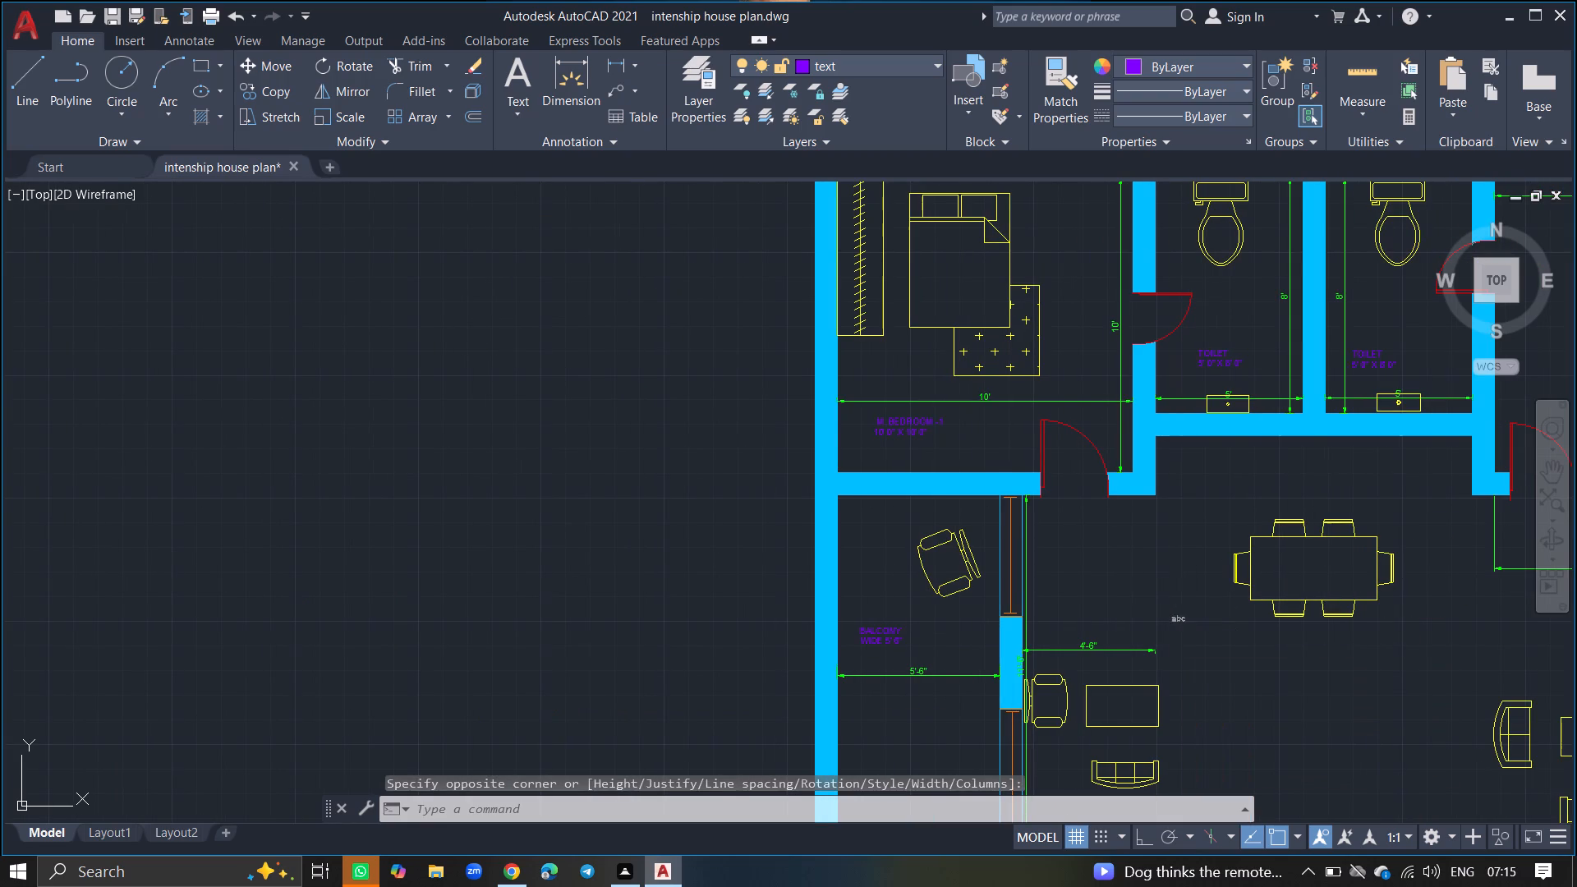
pyautogui.keyDown('ctrl'); pyautogui.scroll(4, 1171, 615); pyautogui.keyUp('ctrl')
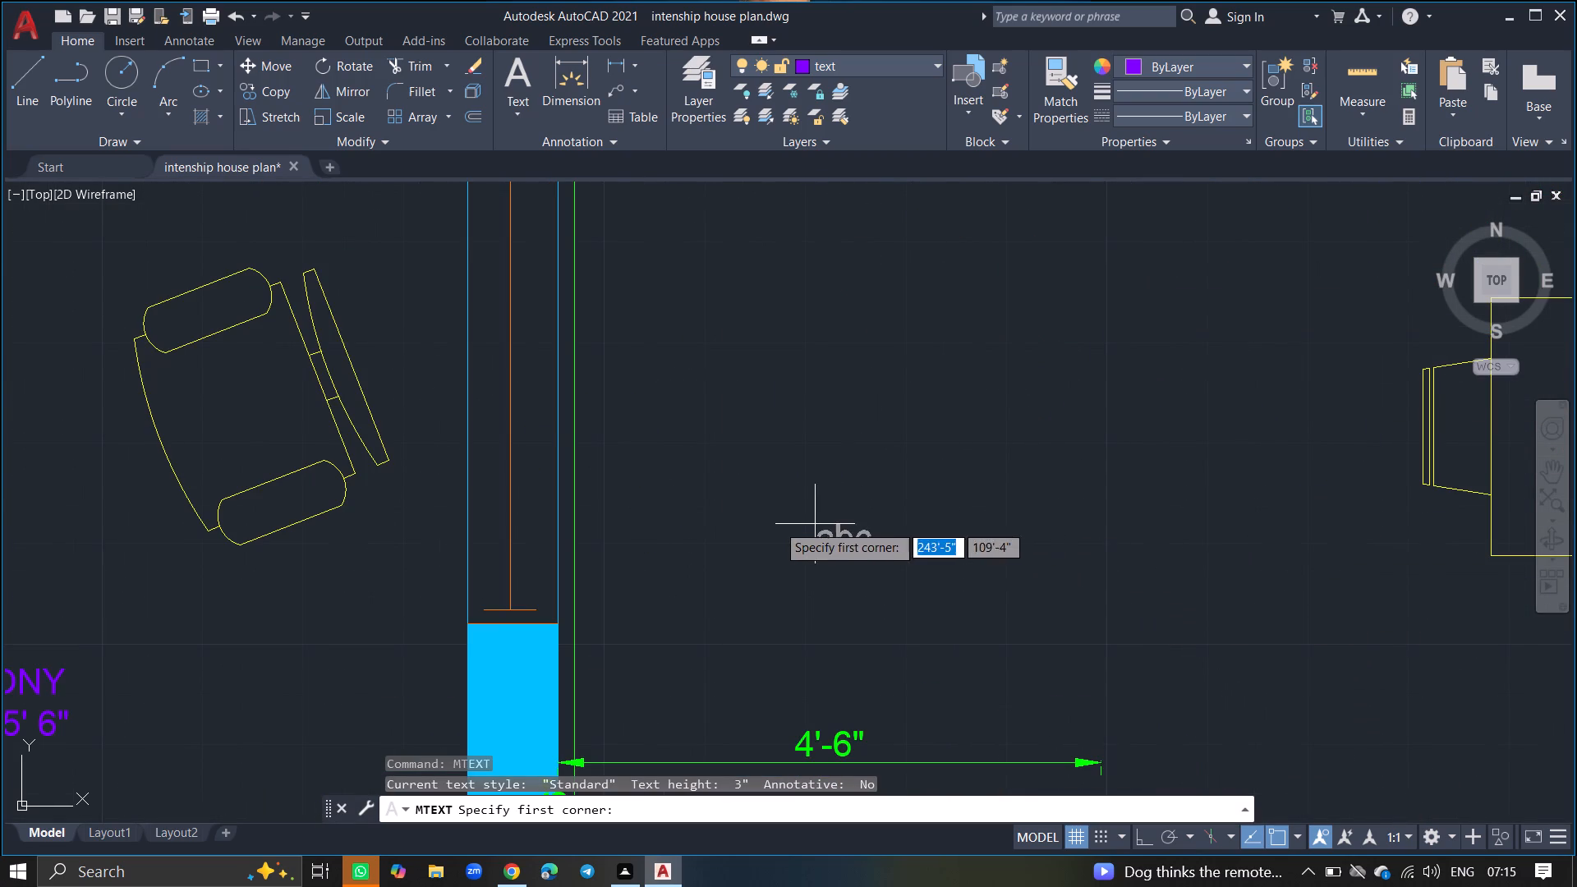
pyautogui.click(664, 502)
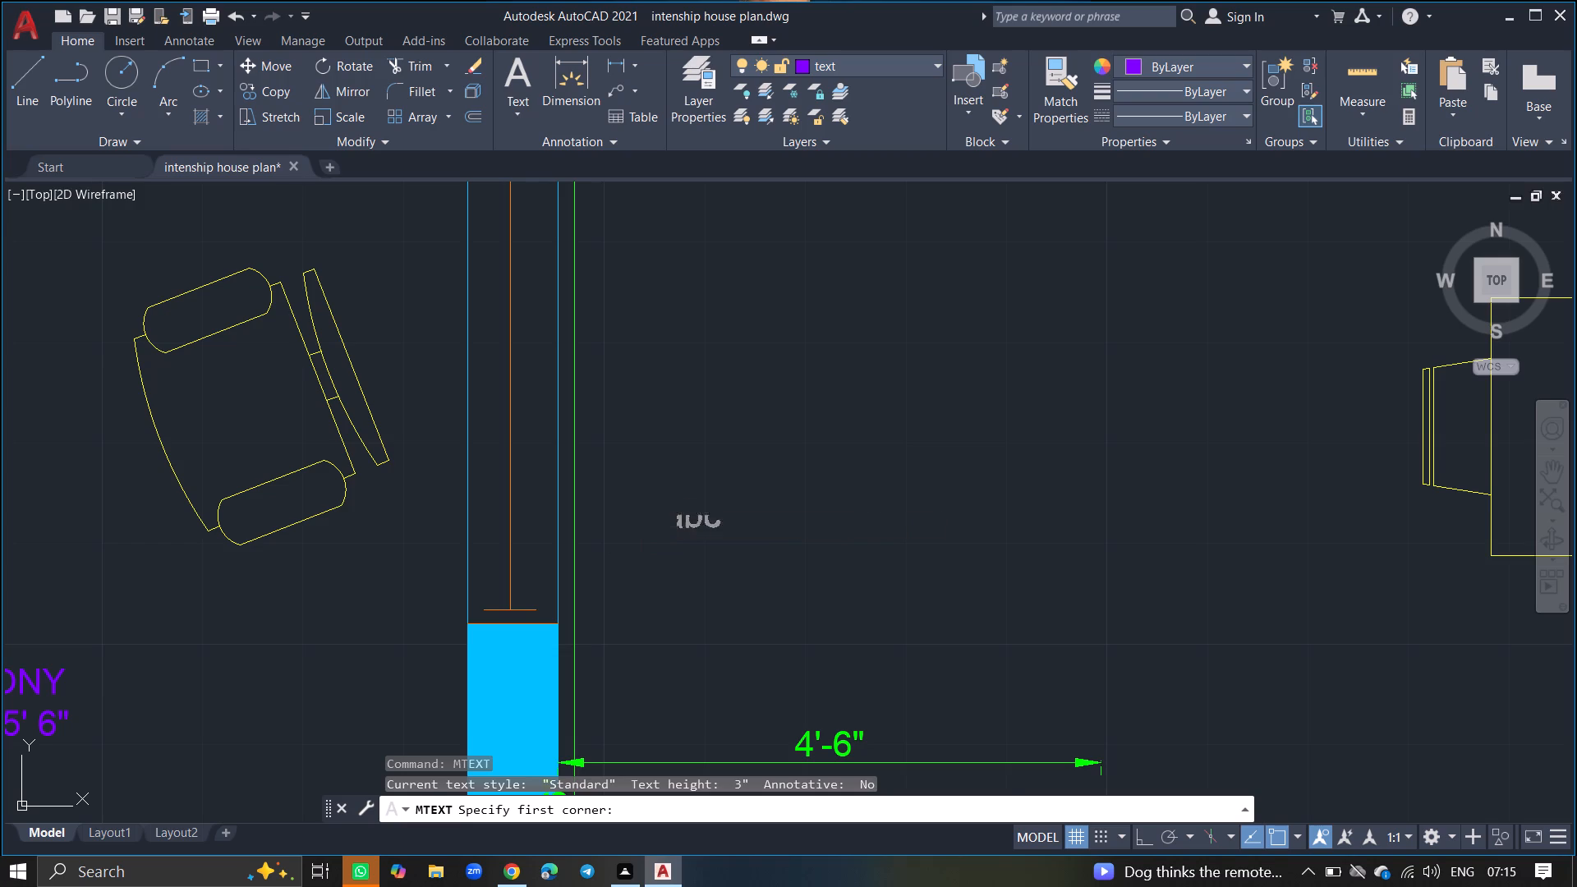
pyautogui.click(1056, 602)
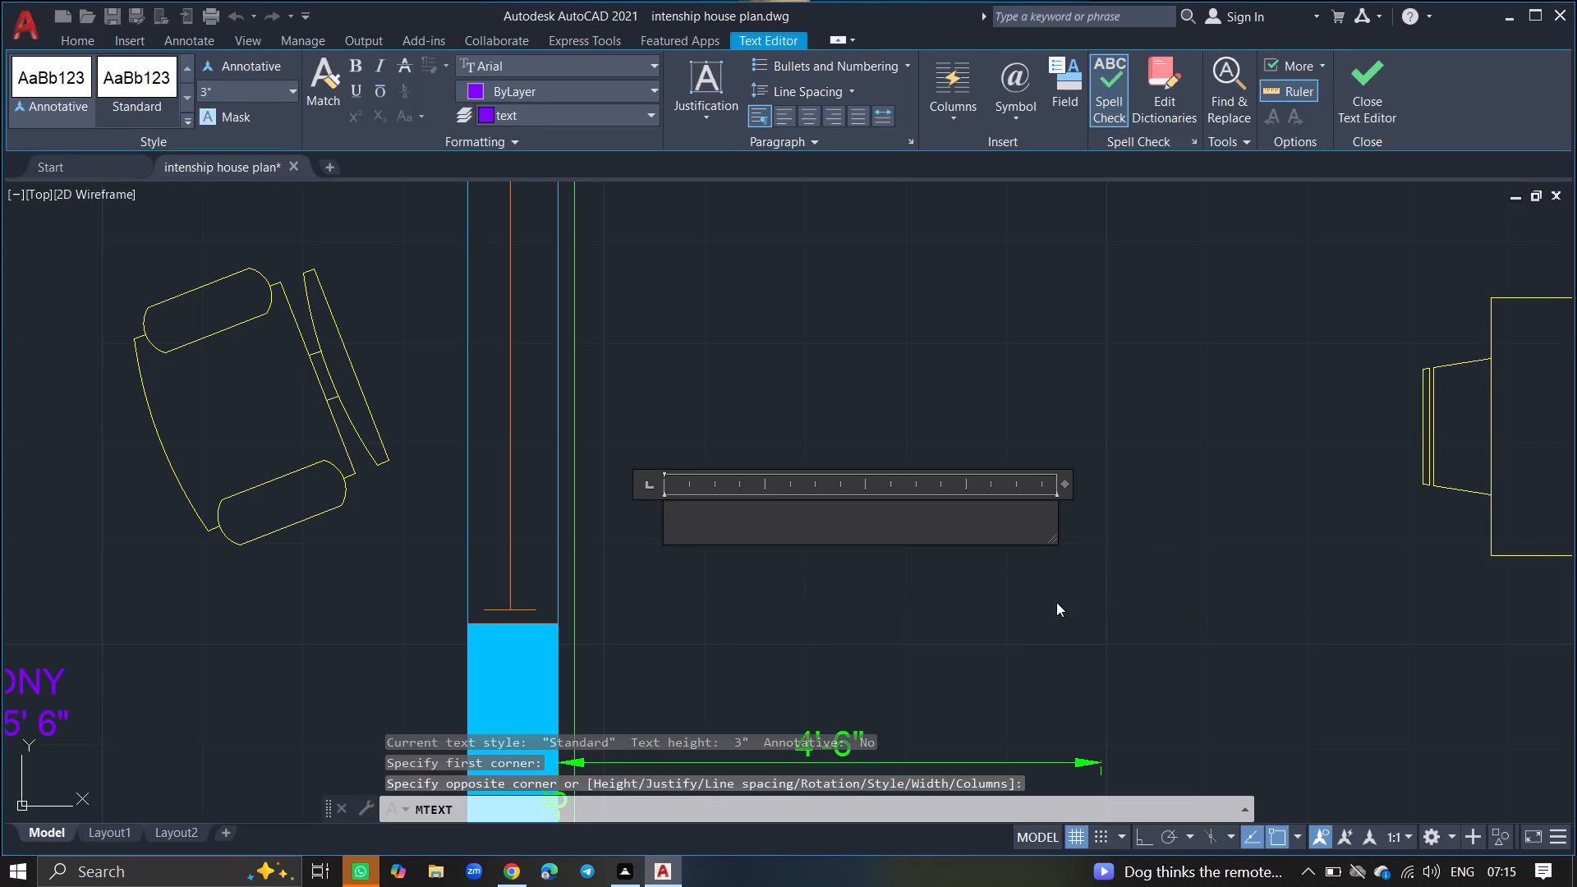
pyautogui.write('LIVING HALL')
pyautogui.press('Return')
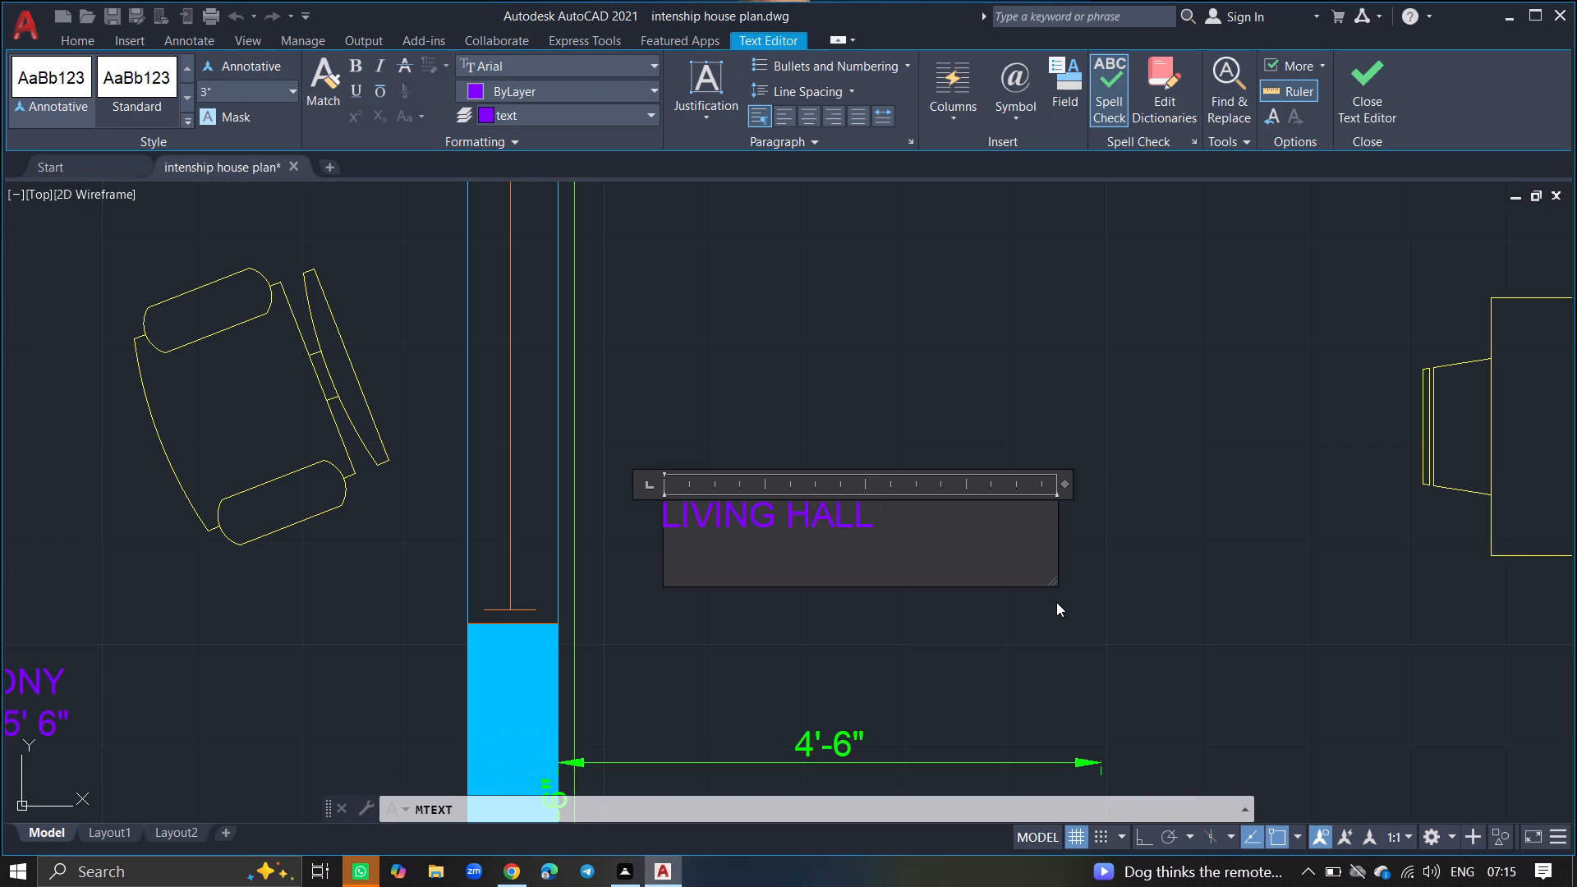
# Add a second line reading 4' 6" X 11' 6" to the LIVING HALL label and finish the text.
pyautogui.press('4')
pyautogui.write("'")
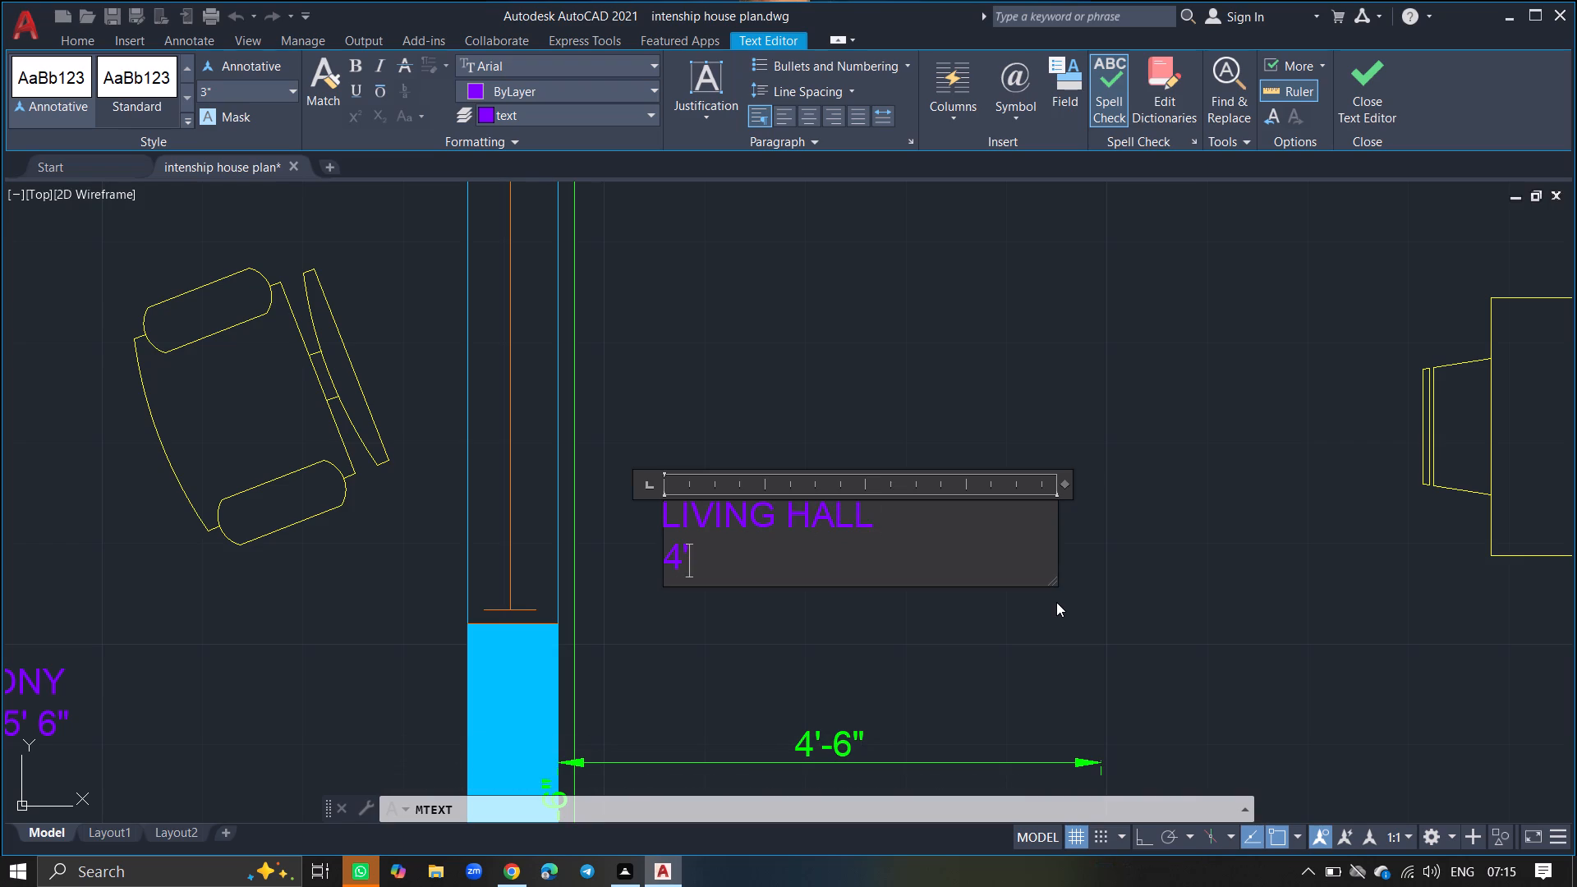
pyautogui.press('space')
pyautogui.press('6')
pyautogui.hotkey('shift', '"')
pyautogui.press('space')
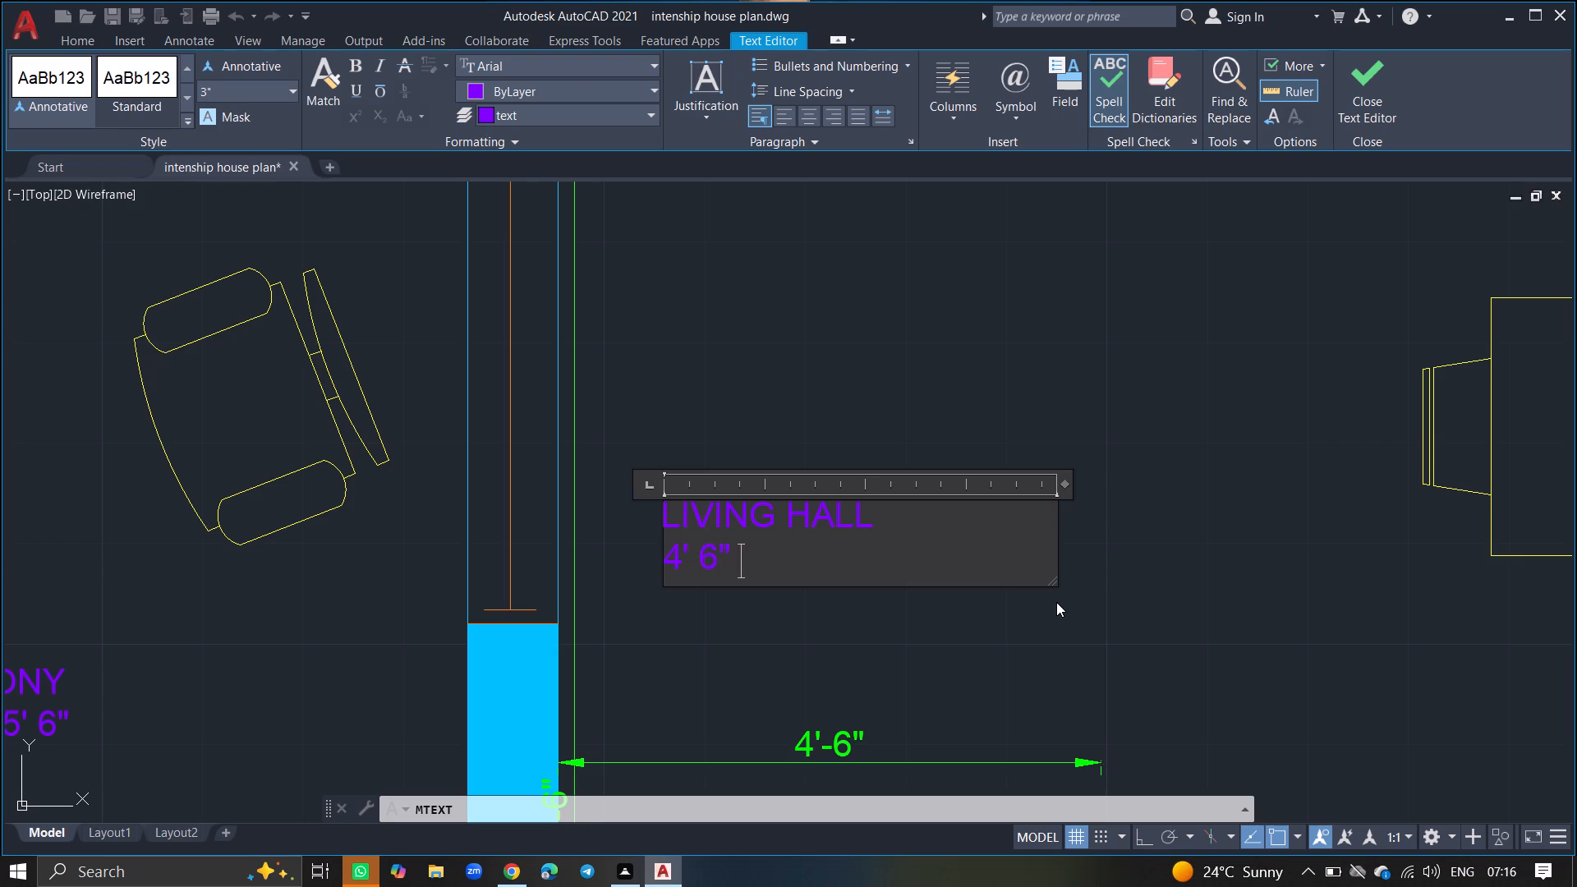
pyautogui.write('X')
pyautogui.press('space')
pyautogui.write('11')
pyautogui.write("'")
pyautogui.press('space')
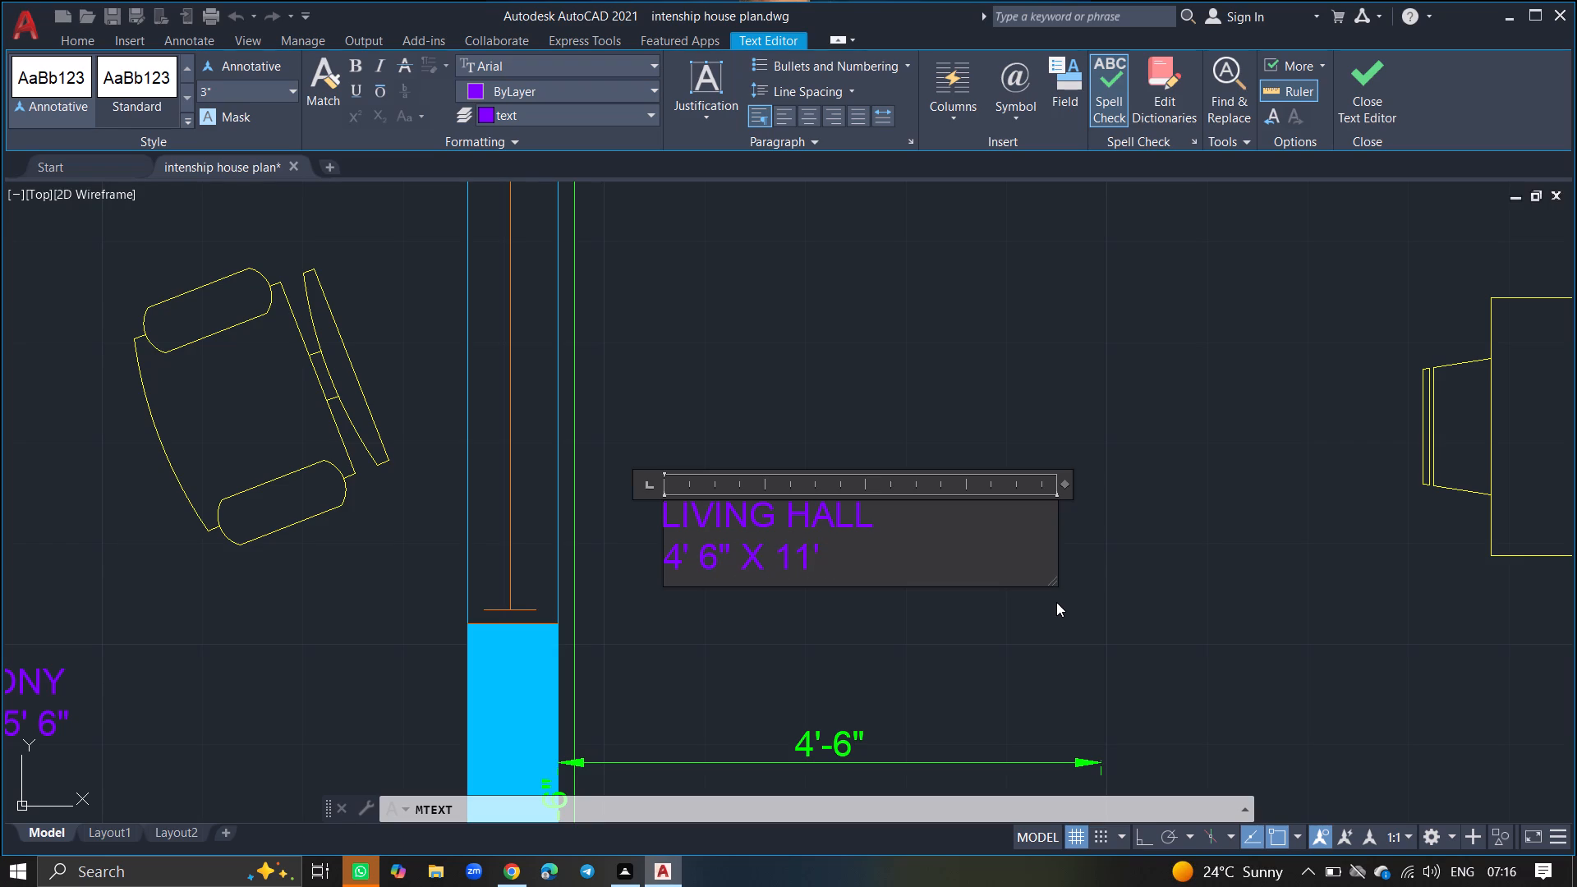
pyautogui.press('6')
pyautogui.hotkey('shift', '"')
pyautogui.click(1128, 596)
# Add a multiline text reading "DINNING" between the six-chair table and the toilet wall above it.
pyautogui.keyDown('ctrl'); pyautogui.scroll(-3, 1128, 596); pyautogui.keyUp('ctrl')
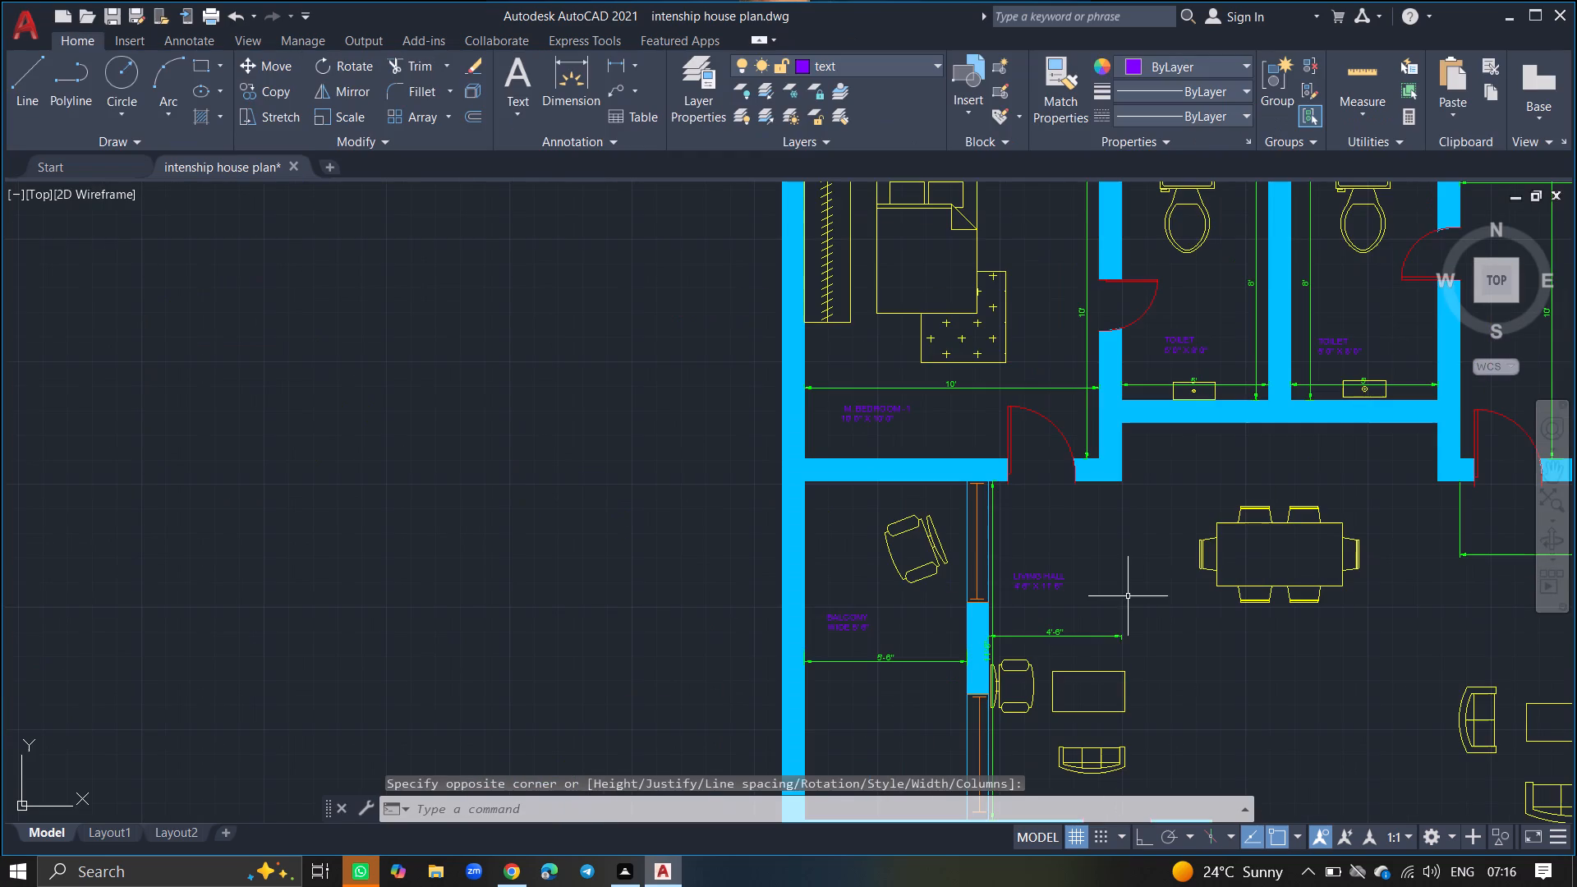
pyautogui.write('MTEXT')
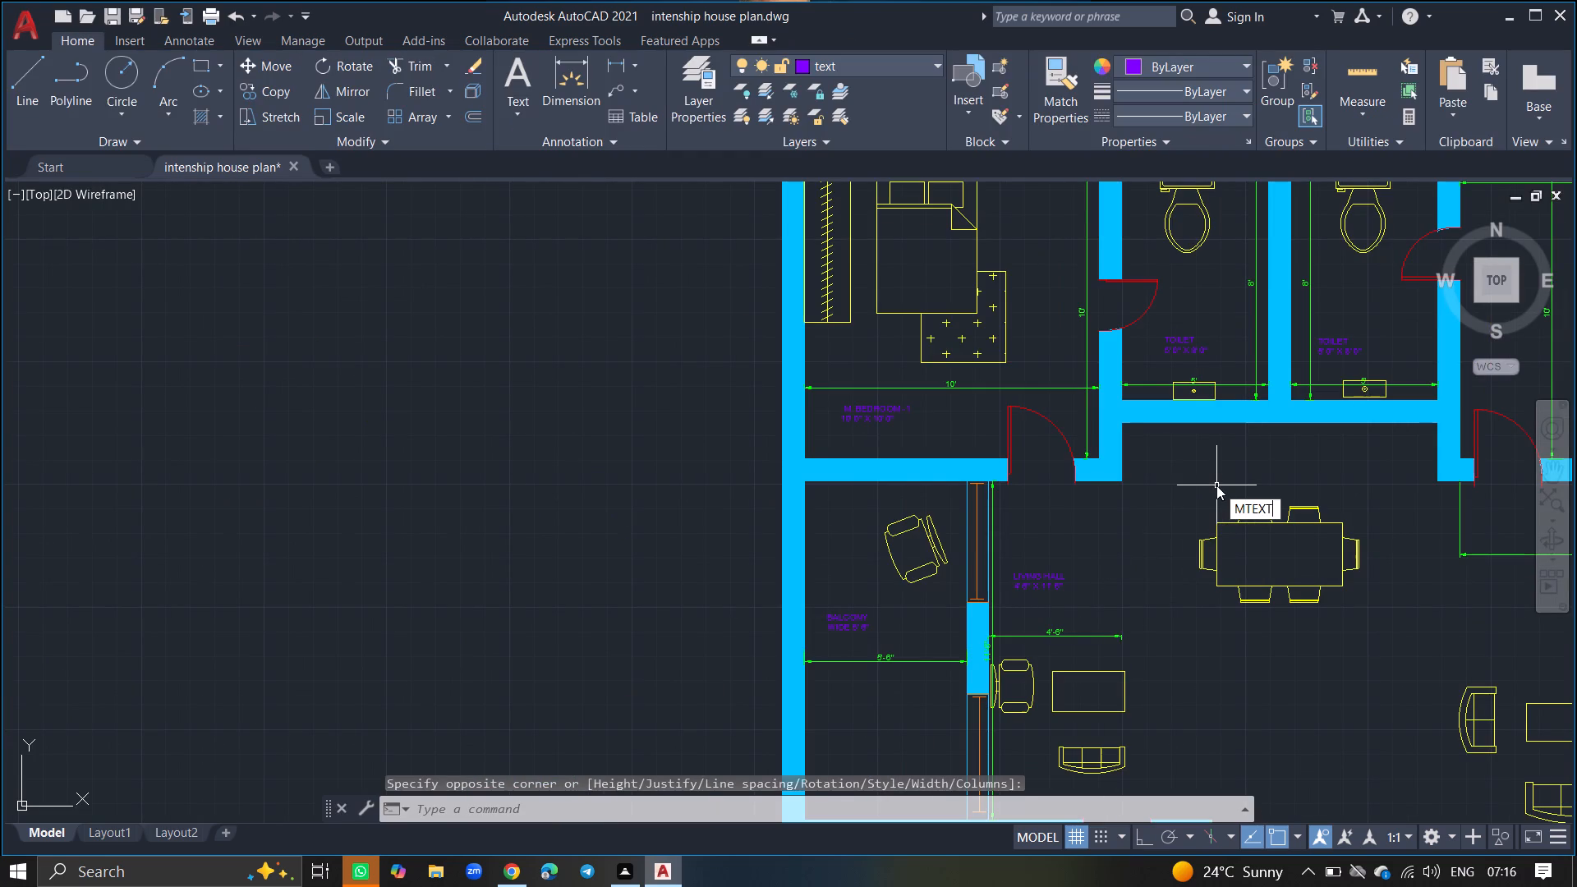
pyautogui.press('Return')
pyautogui.keyDown('ctrl'); pyautogui.scroll(3, 1216, 485); pyautogui.keyUp('ctrl')
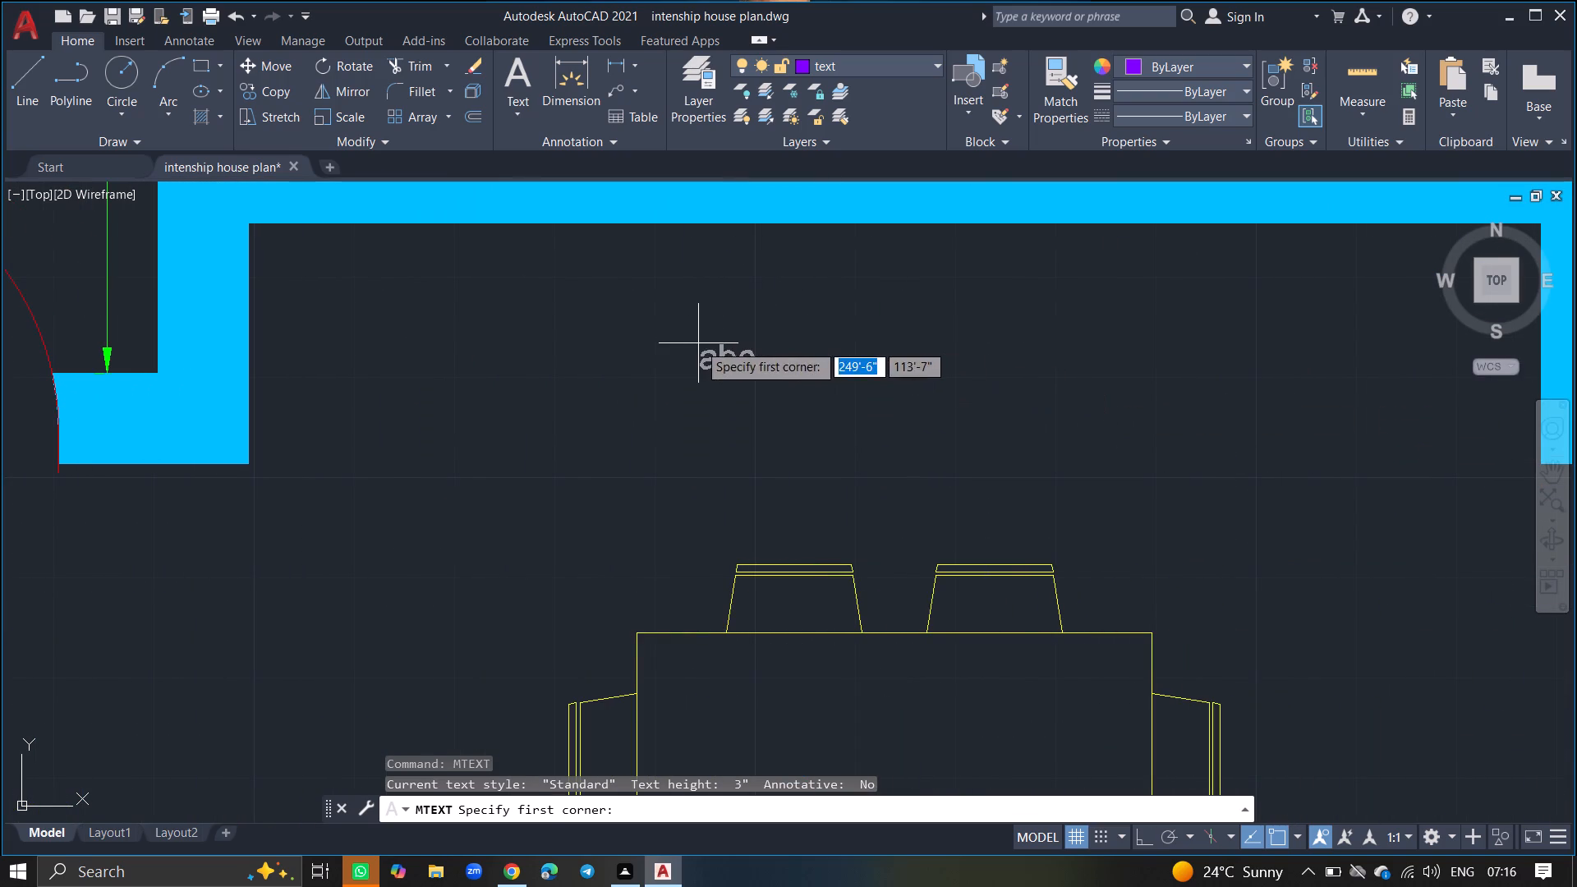
pyautogui.click(698, 343)
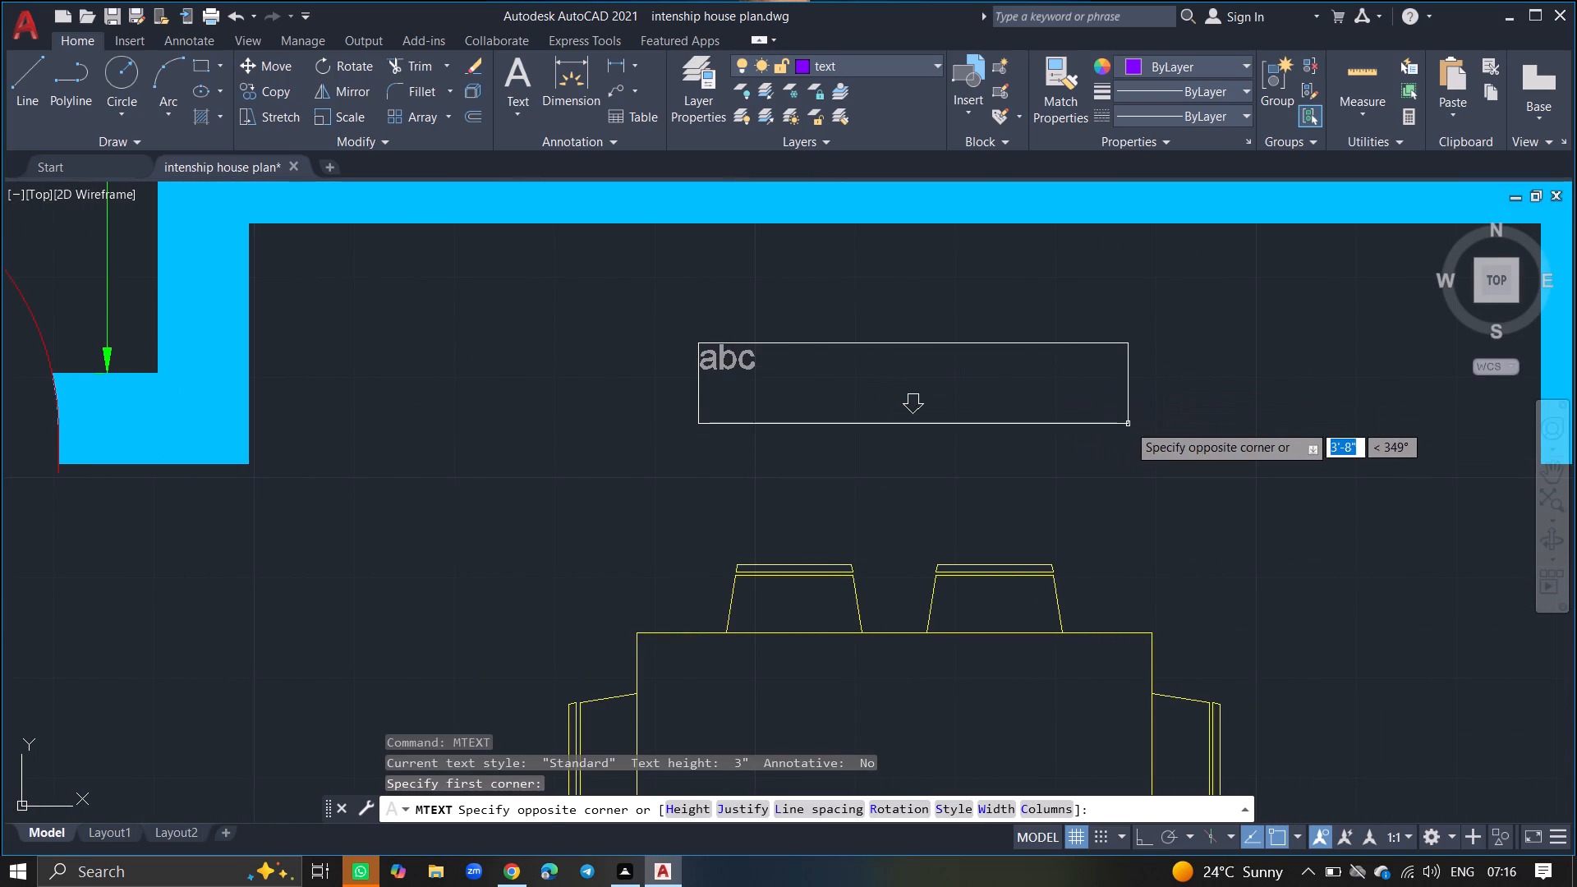
pyautogui.click(1128, 424)
pyautogui.write('DI')
pyautogui.write('NN')
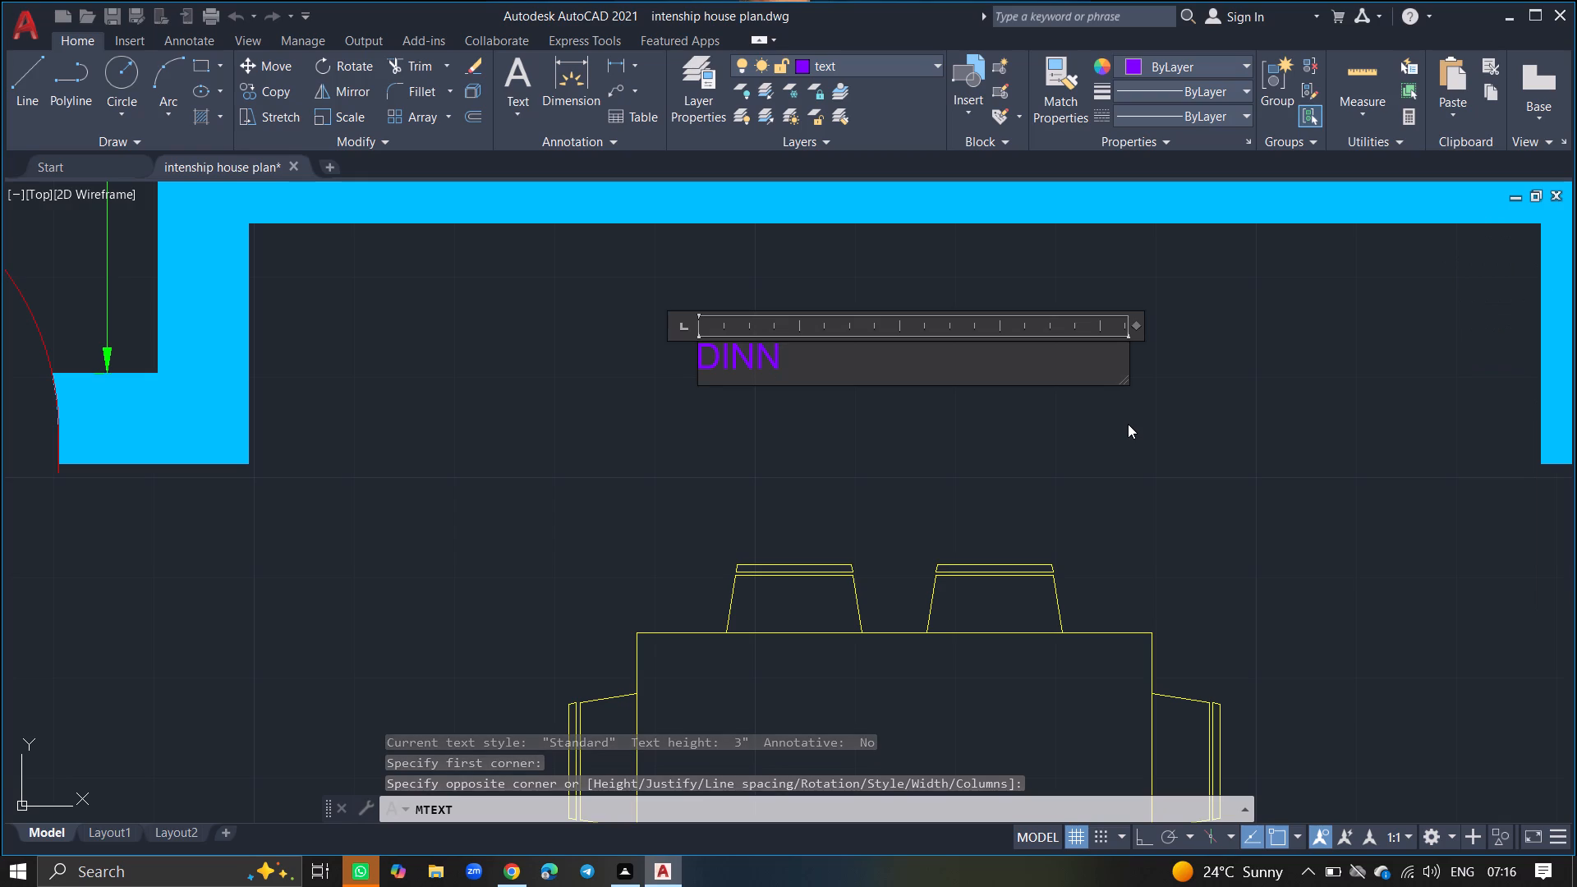
pyautogui.write('ING')
pyautogui.press('space')
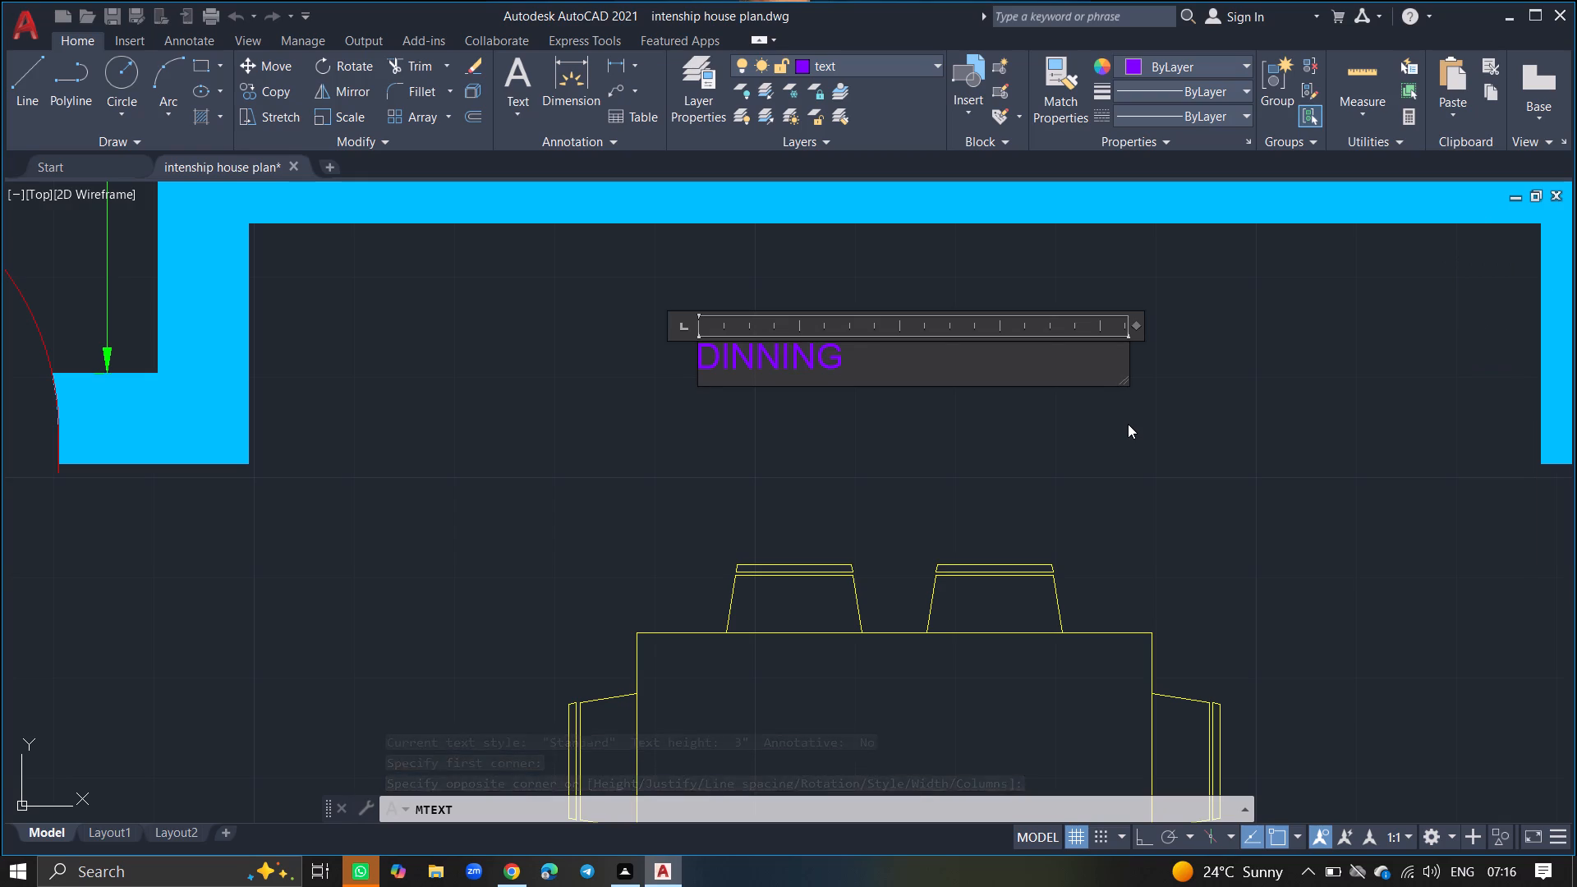
pyautogui.press('Return')
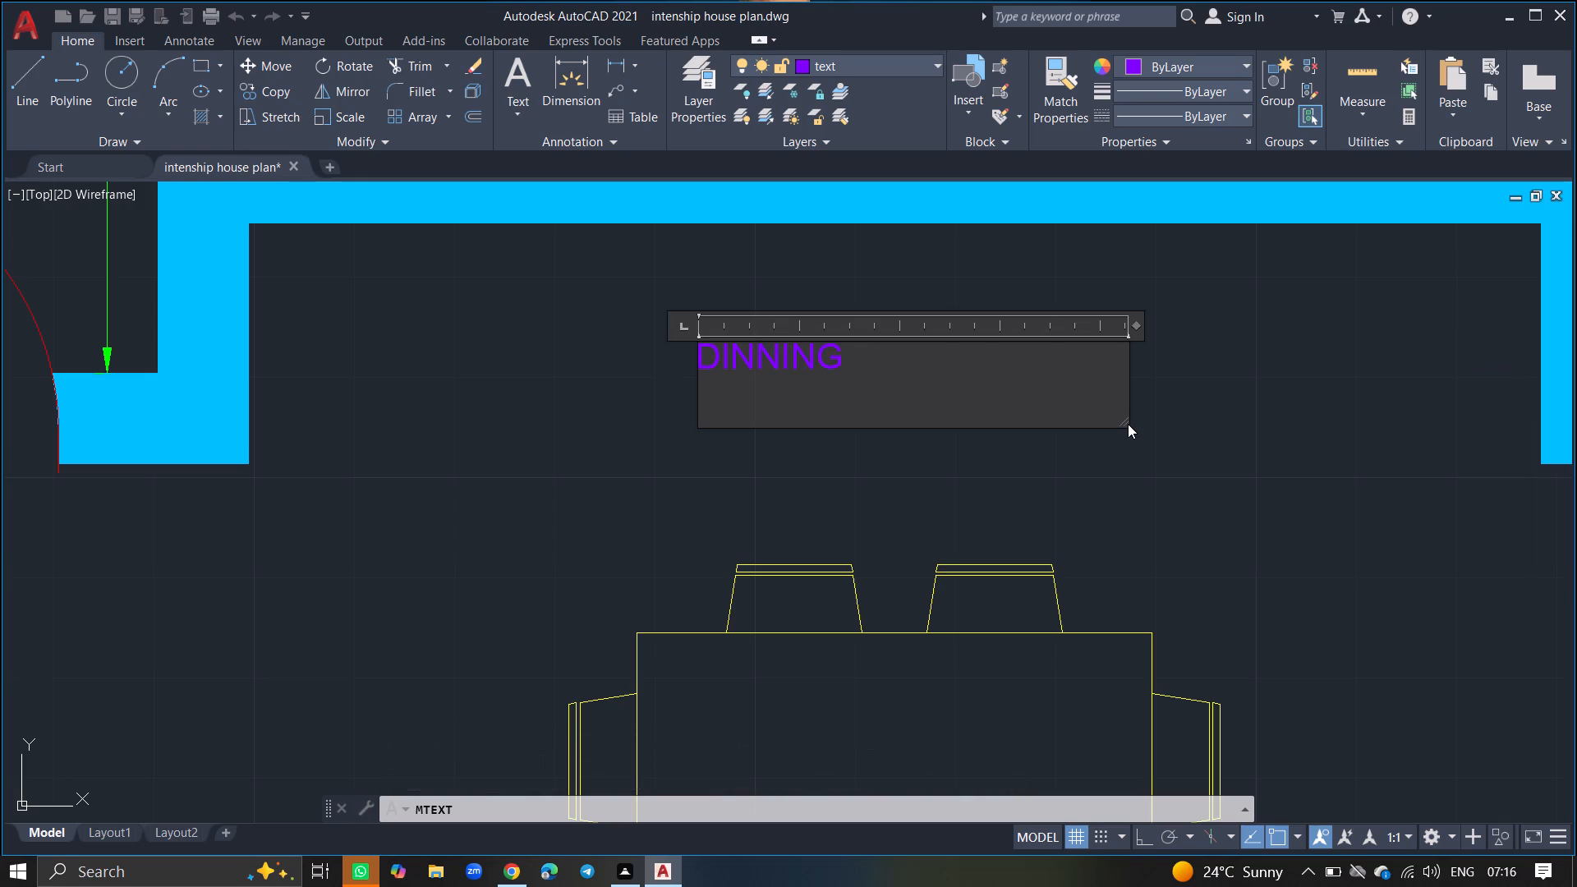
pyautogui.keyDown('ctrl'); pyautogui.scroll(-4, 1128, 424); pyautogui.keyUp('ctrl')
pyautogui.click(1137, 456)
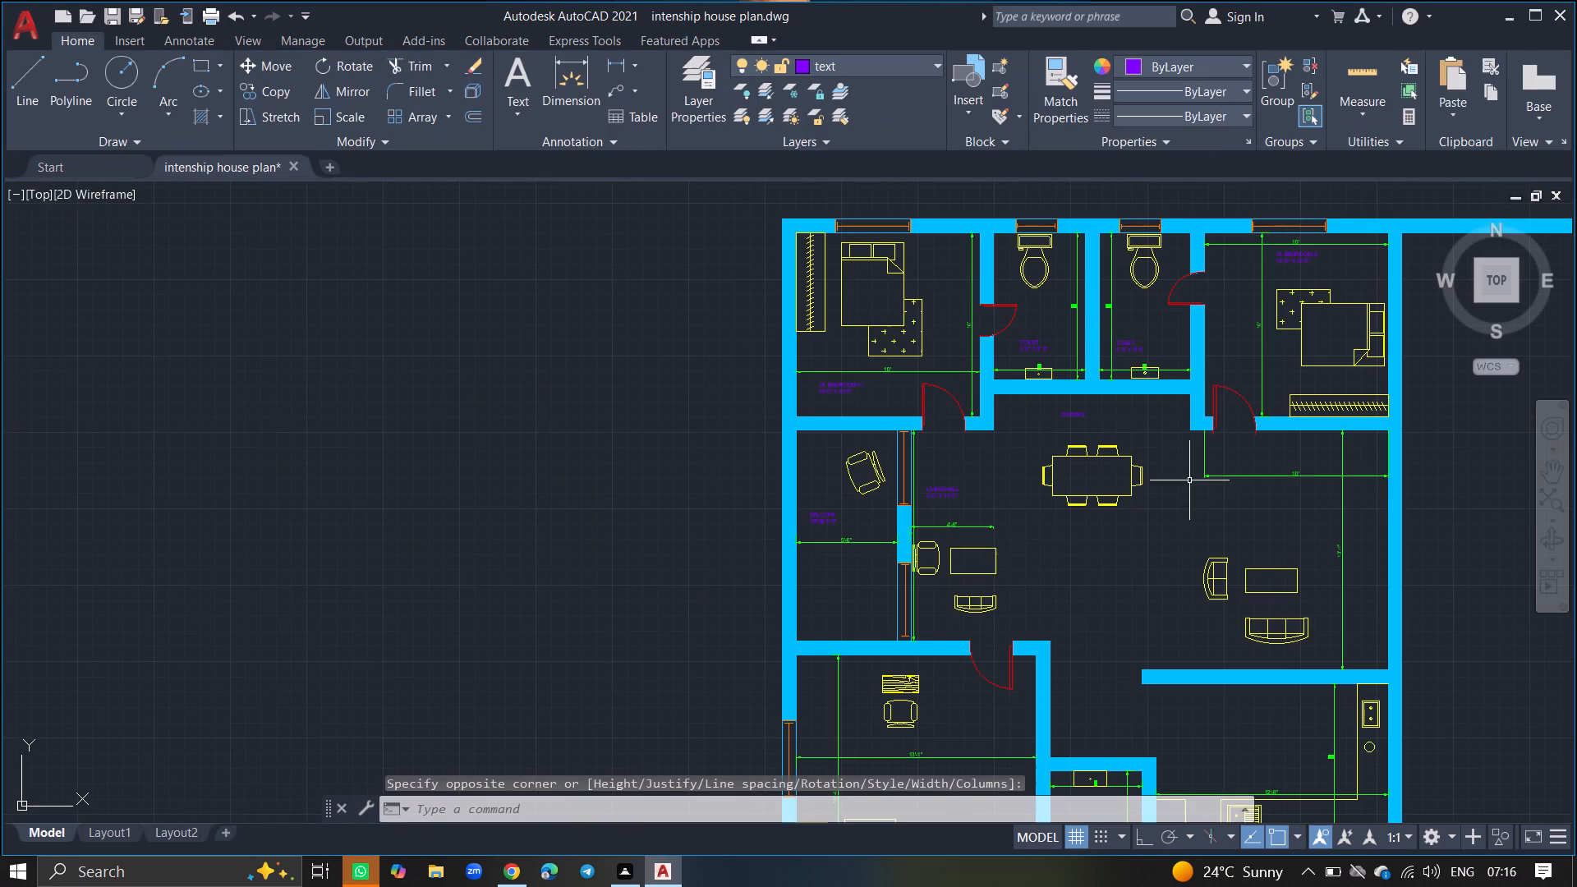
# Start a multiline text above the sofa set east of the dining table, below the 10' dimension, reading "DRAWING HALL".
pyautogui.write('MTEXT')
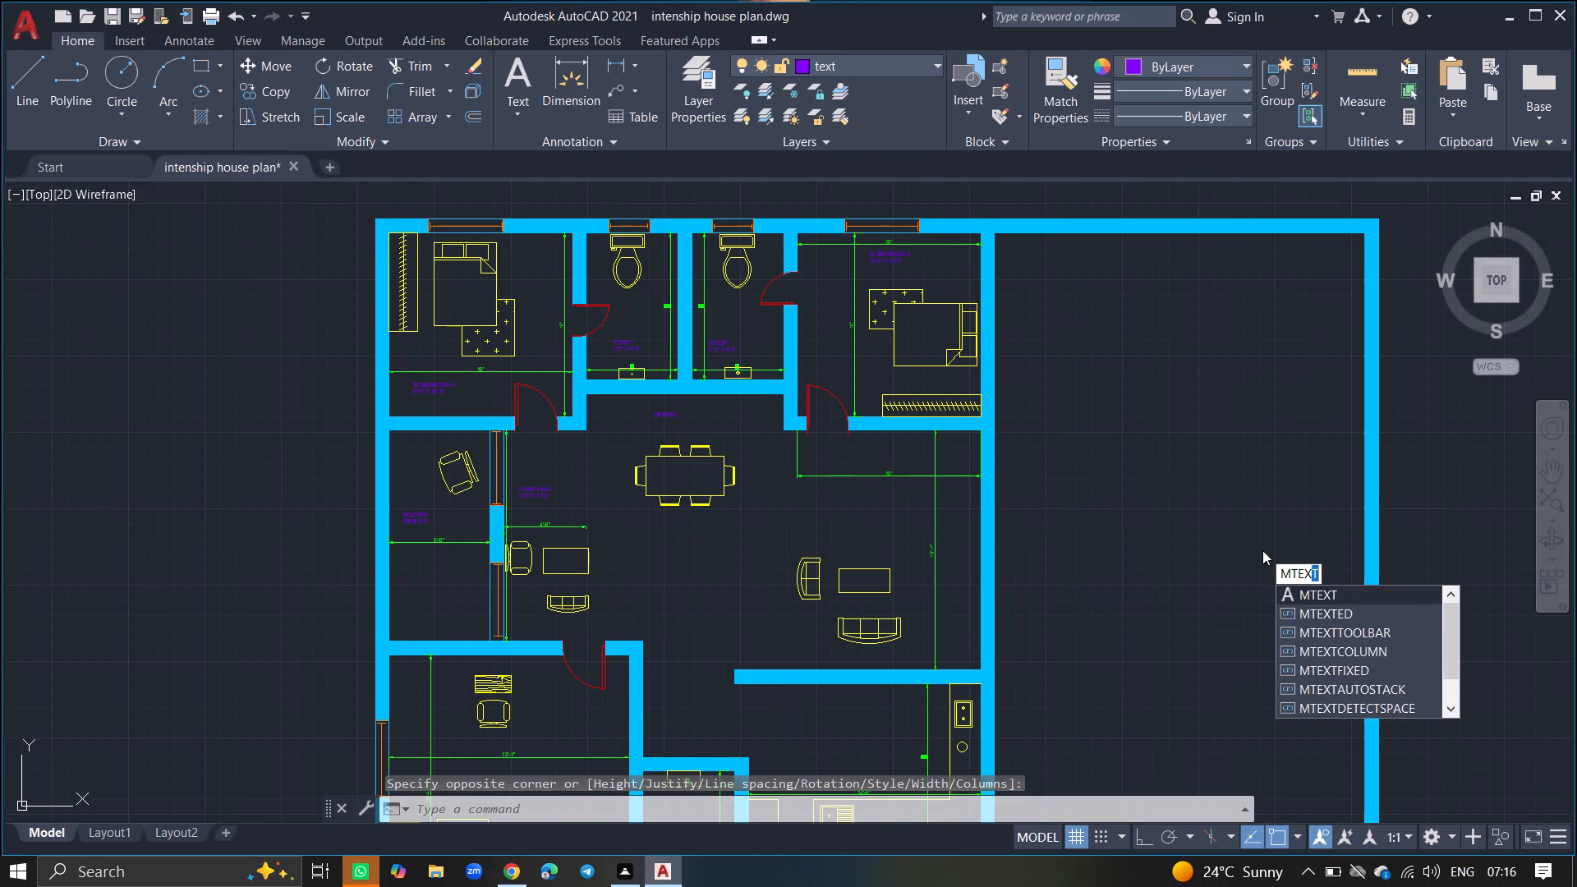
pyautogui.press('Return')
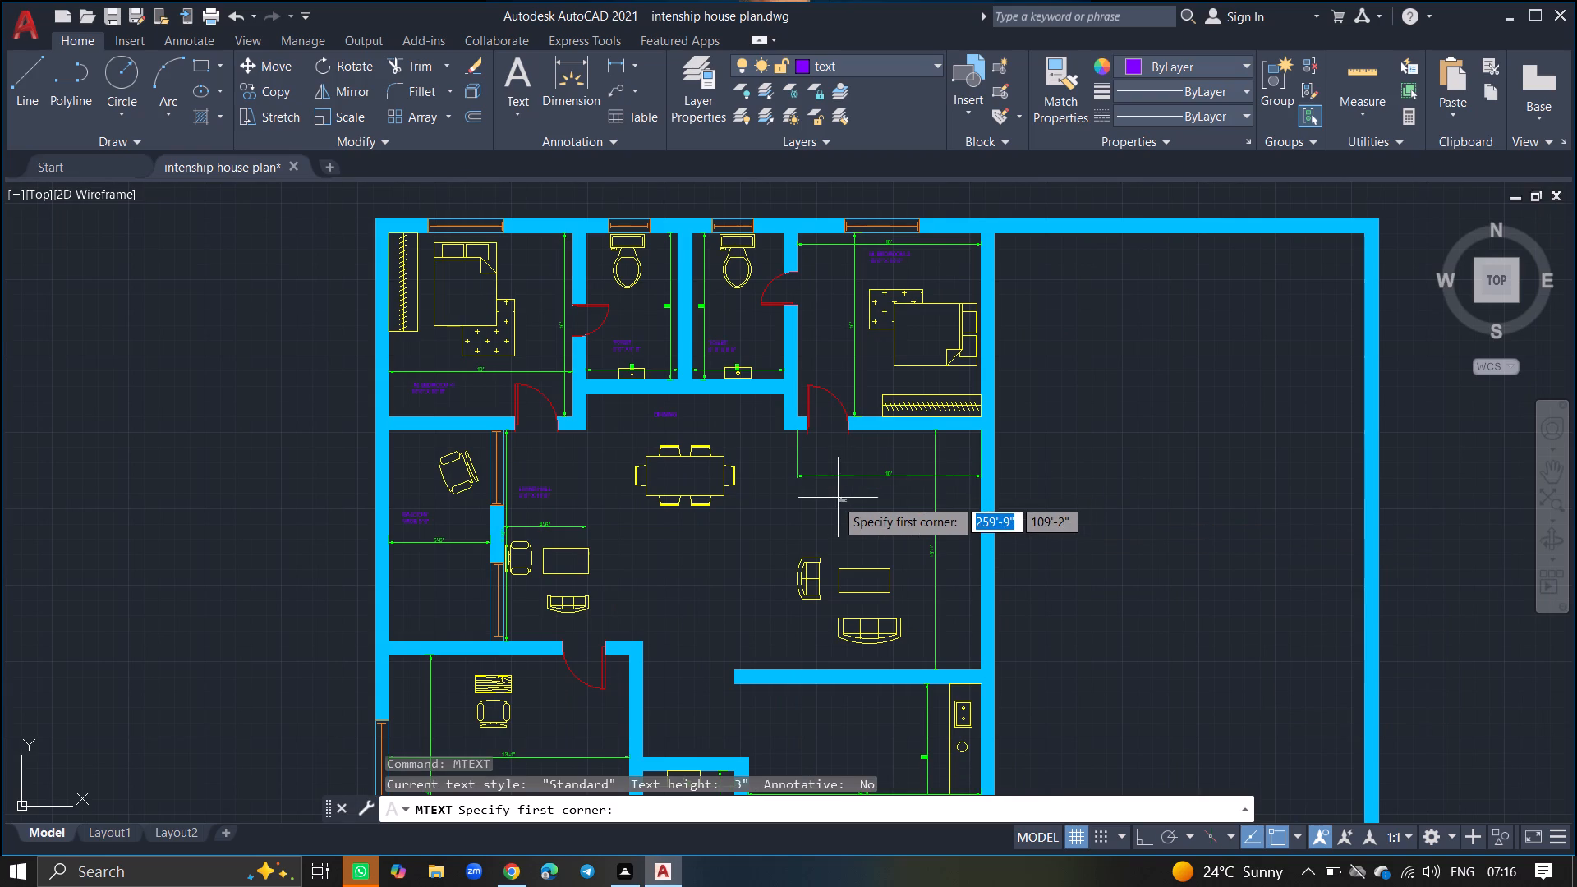
pyautogui.keyDown('ctrl'); pyautogui.scroll(3, 832, 499); pyautogui.keyUp('ctrl')
pyautogui.click(828, 522)
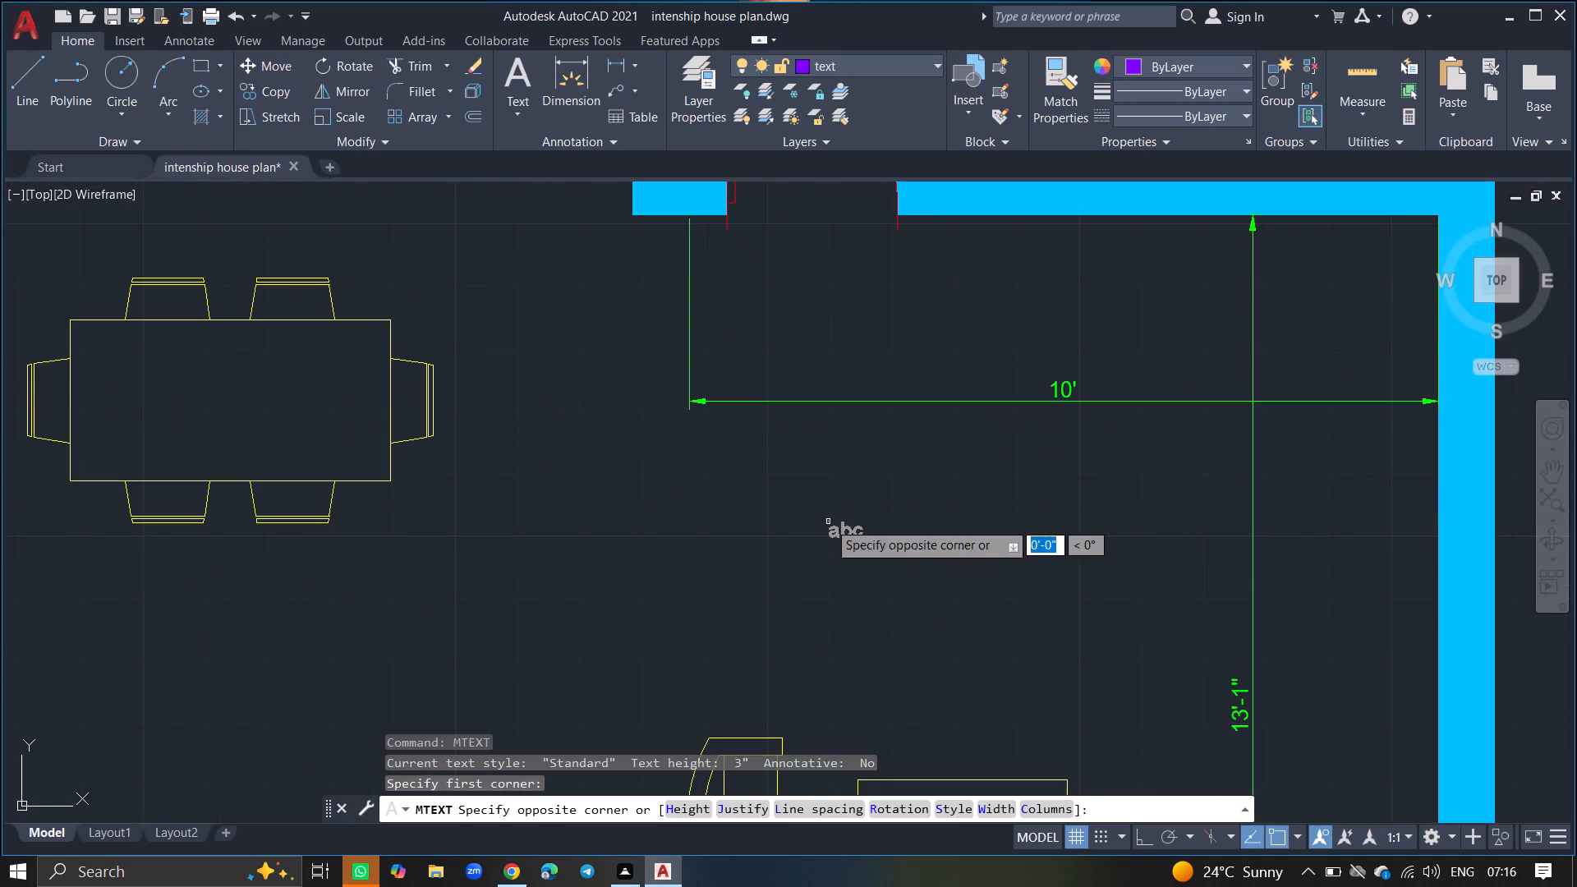
pyautogui.click(1130, 614)
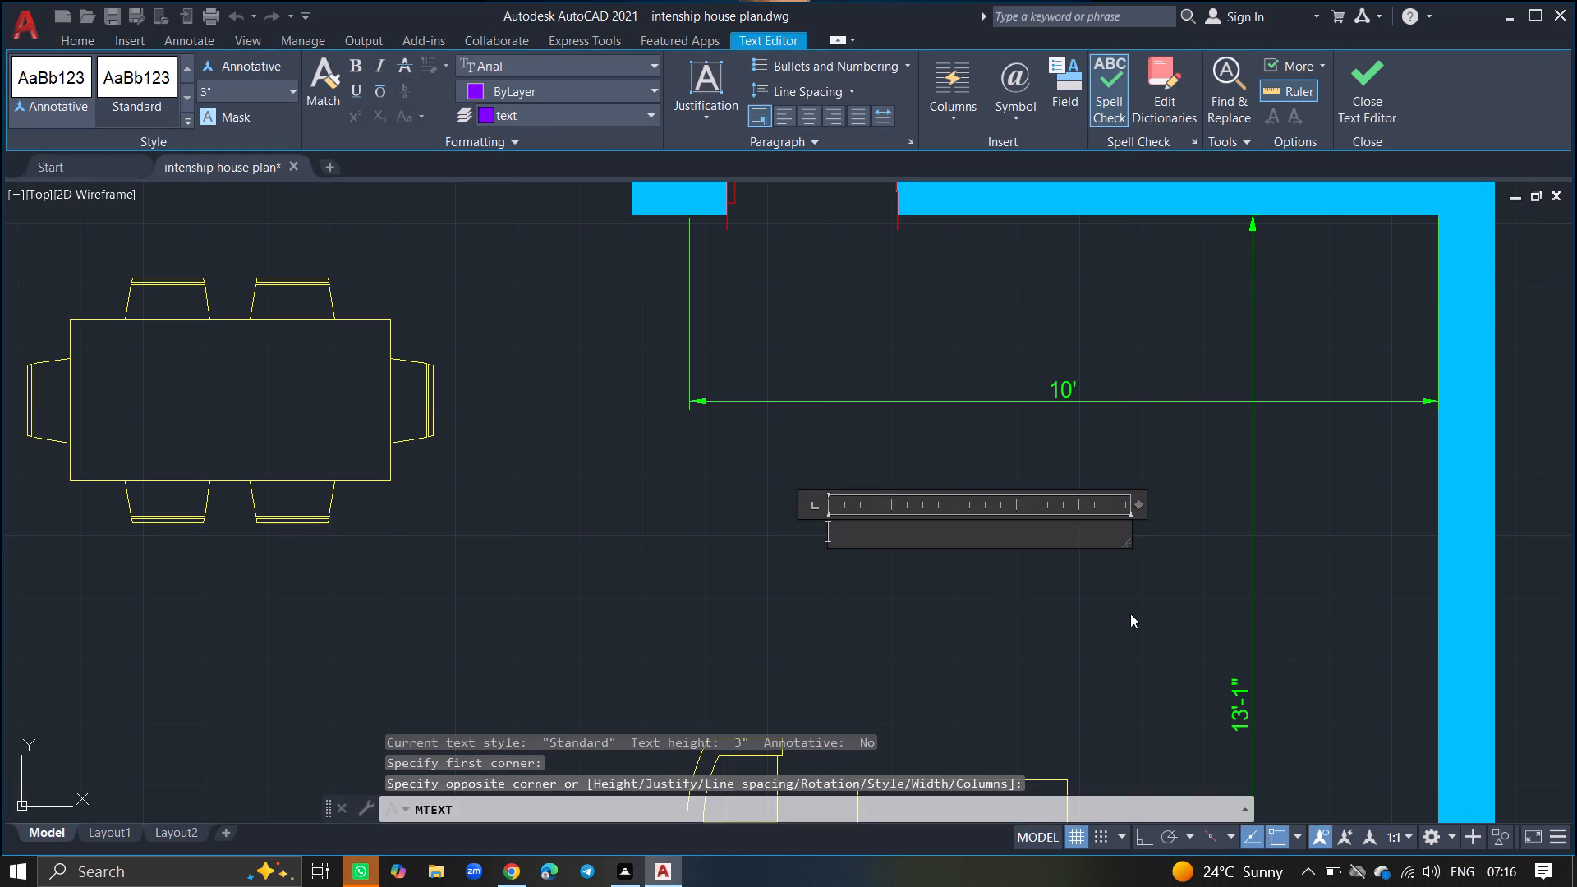
pyautogui.write('DRAWING')
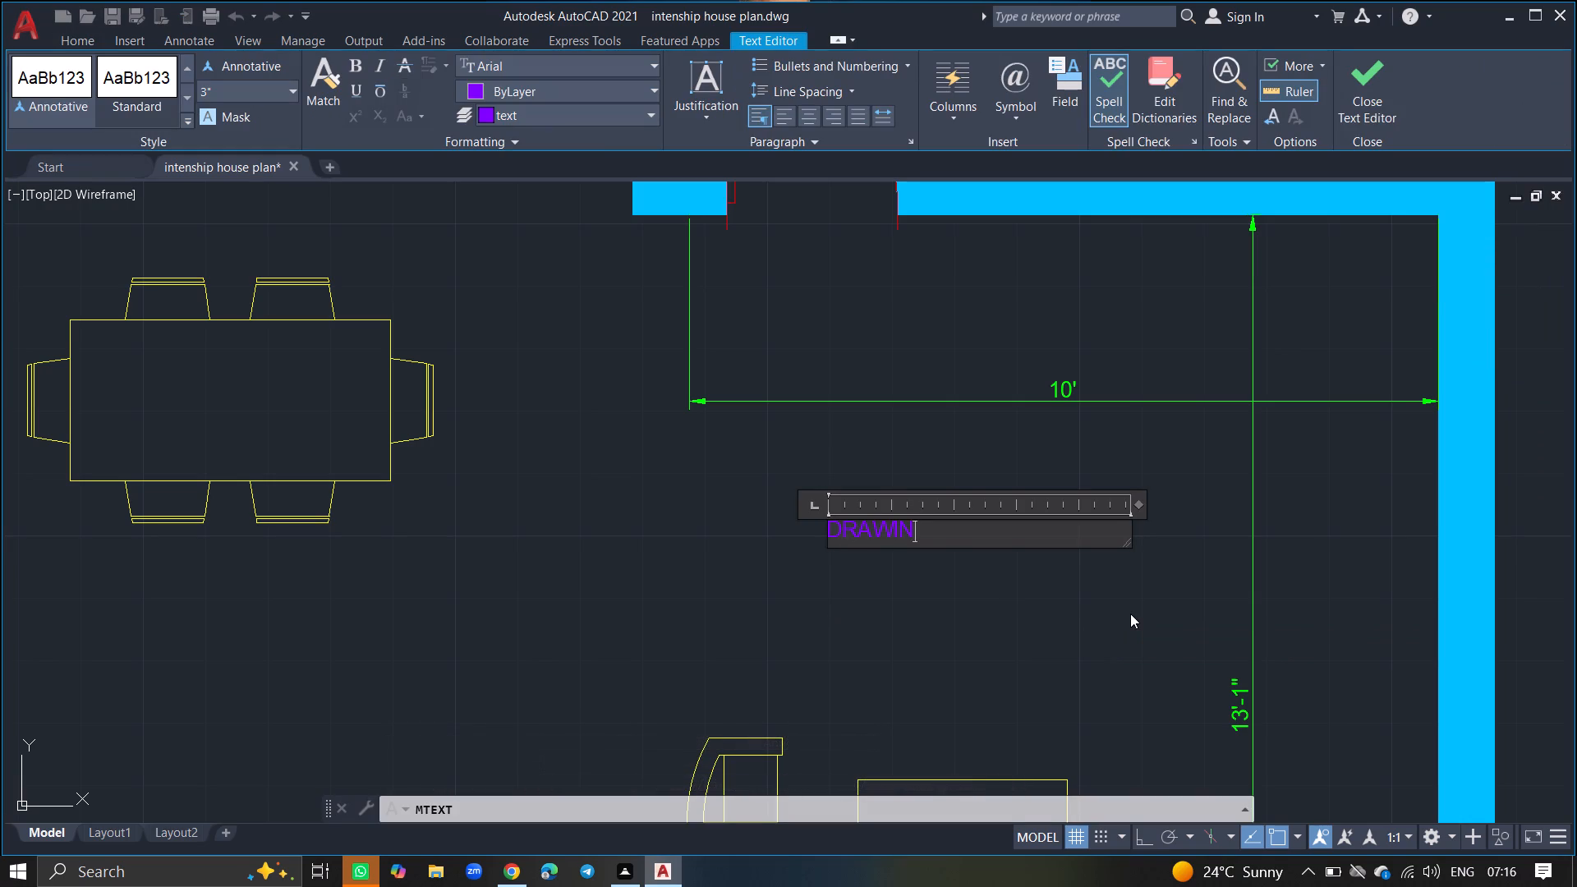
pyautogui.press('space')
pyautogui.write('HALL')
pyautogui.press('space')
pyautogui.press('Return')
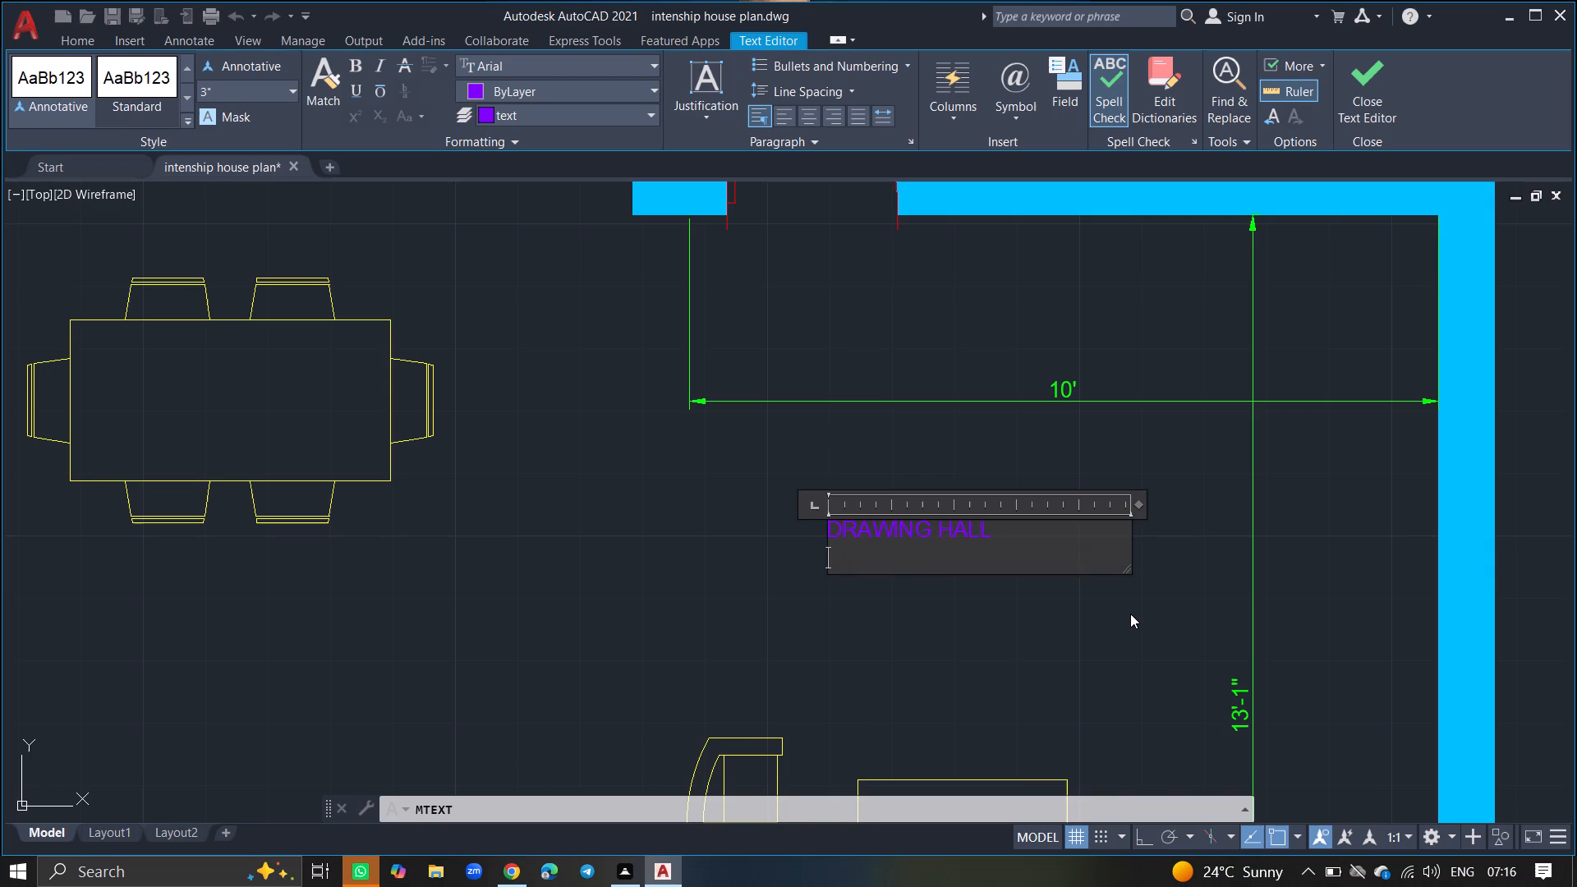
# Add a second line reading 10' 0" X 13' 1" to the DRAWING HALL label and finish the text.
pyautogui.write("10' 0")
pyautogui.write('"')
pyautogui.press('space')
pyautogui.write("X 13'")
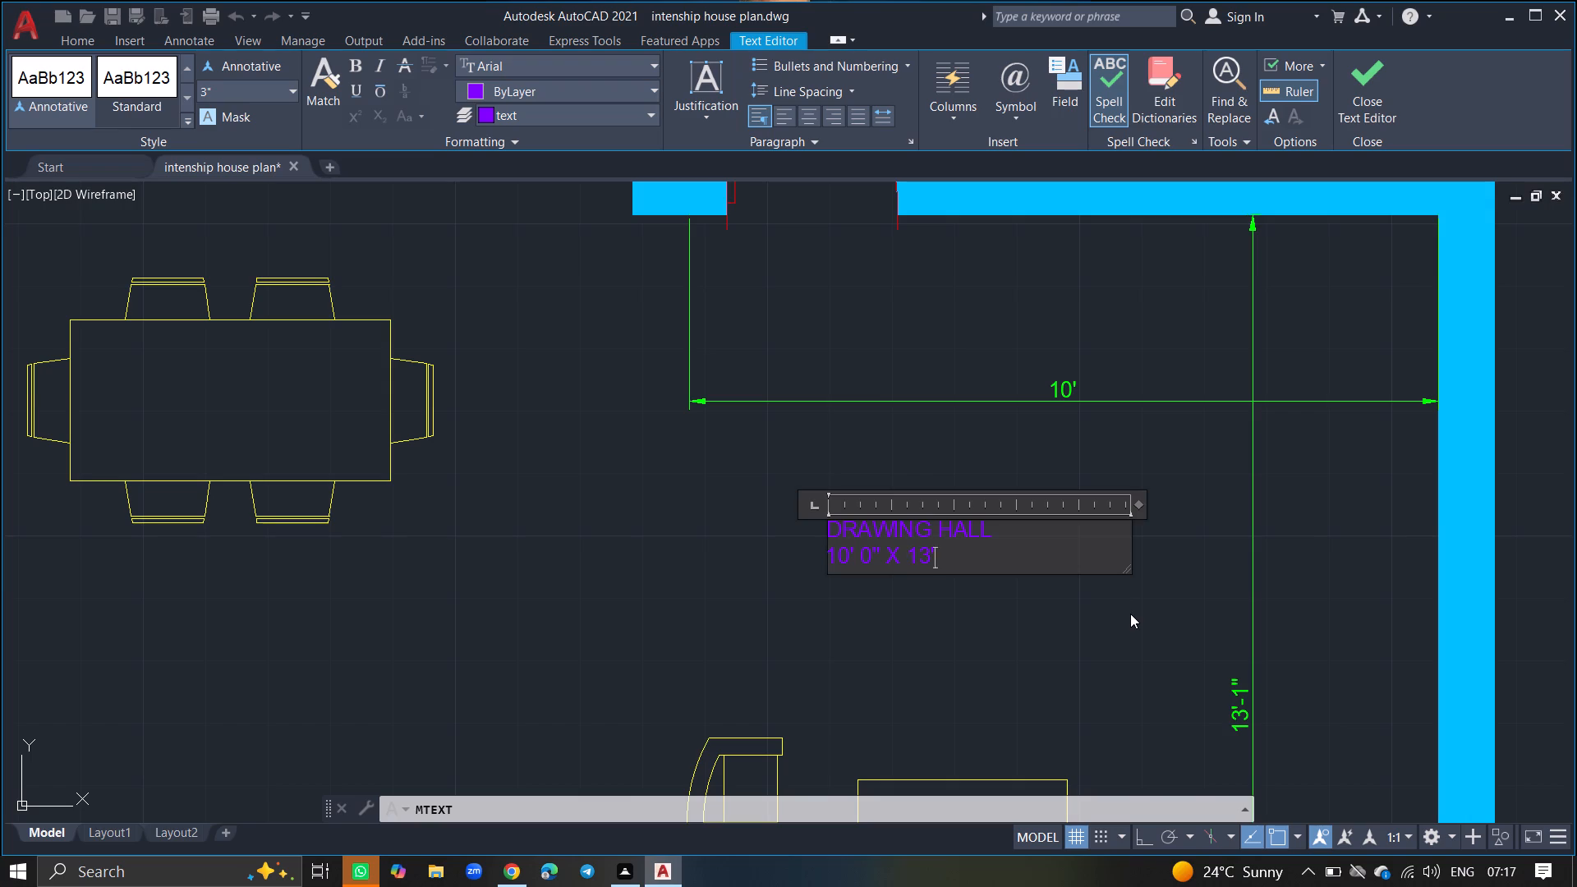
pyautogui.press('space')
pyautogui.write('1')
pyautogui.hotkey('shift', '"')
pyautogui.click(1111, 641)
# Start a multiline text in the southwest bedroom, just below its 13'-1" dimension and above the bed, reading "M. BEDROOM -3".
pyautogui.keyDown('ctrl'); pyautogui.scroll(-3, 1111, 641); pyautogui.keyUp('ctrl')
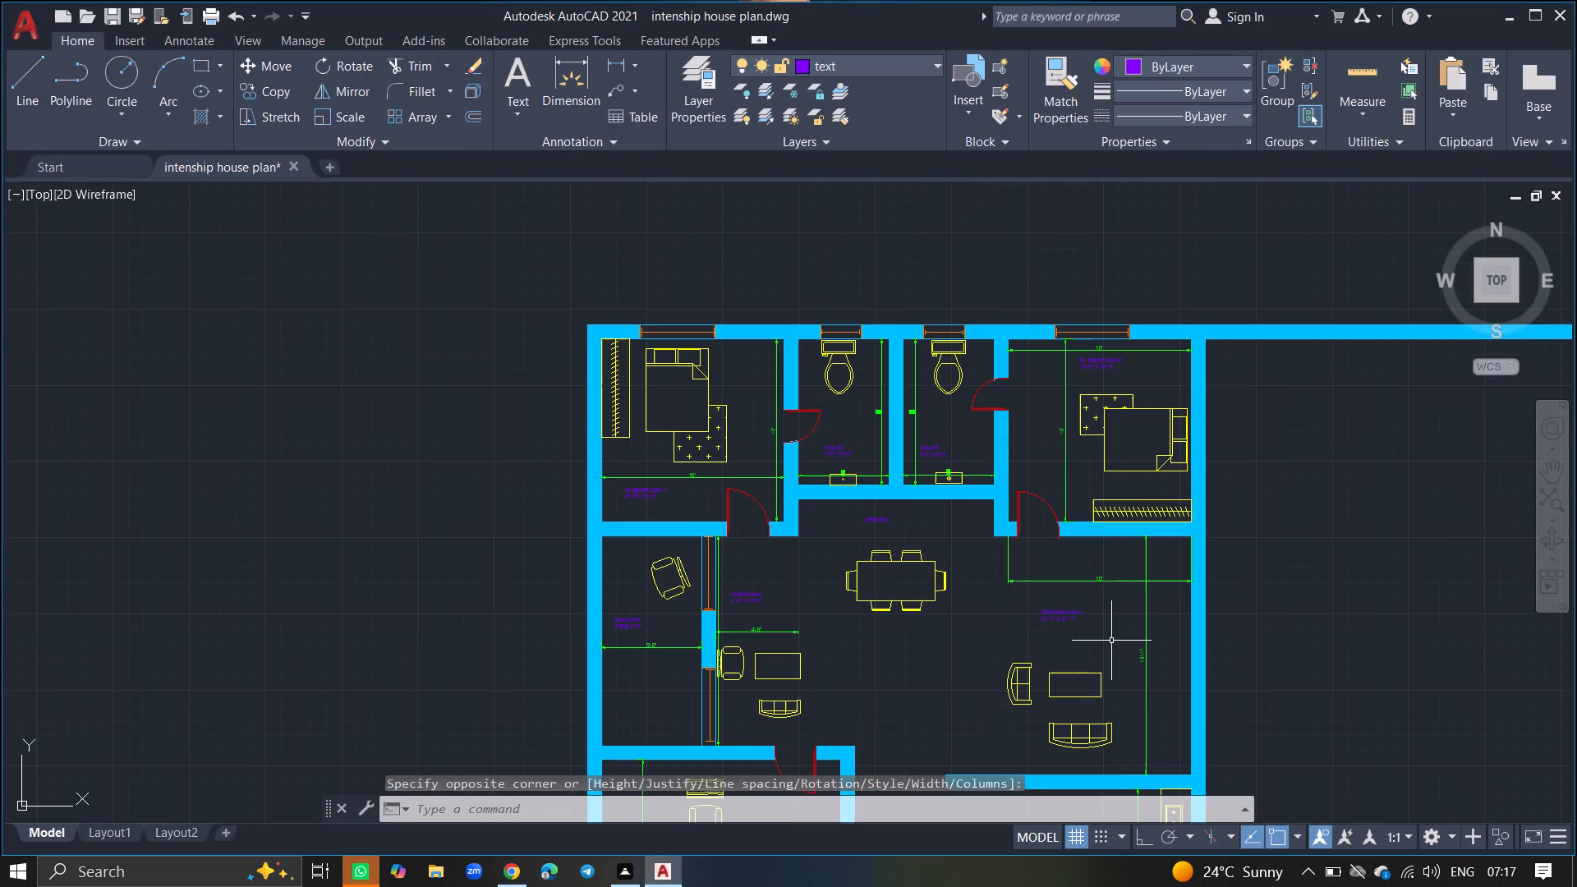
pyautogui.keyDown('ctrl'); pyautogui.scroll(-4, 1040, 624); pyautogui.keyUp('ctrl')
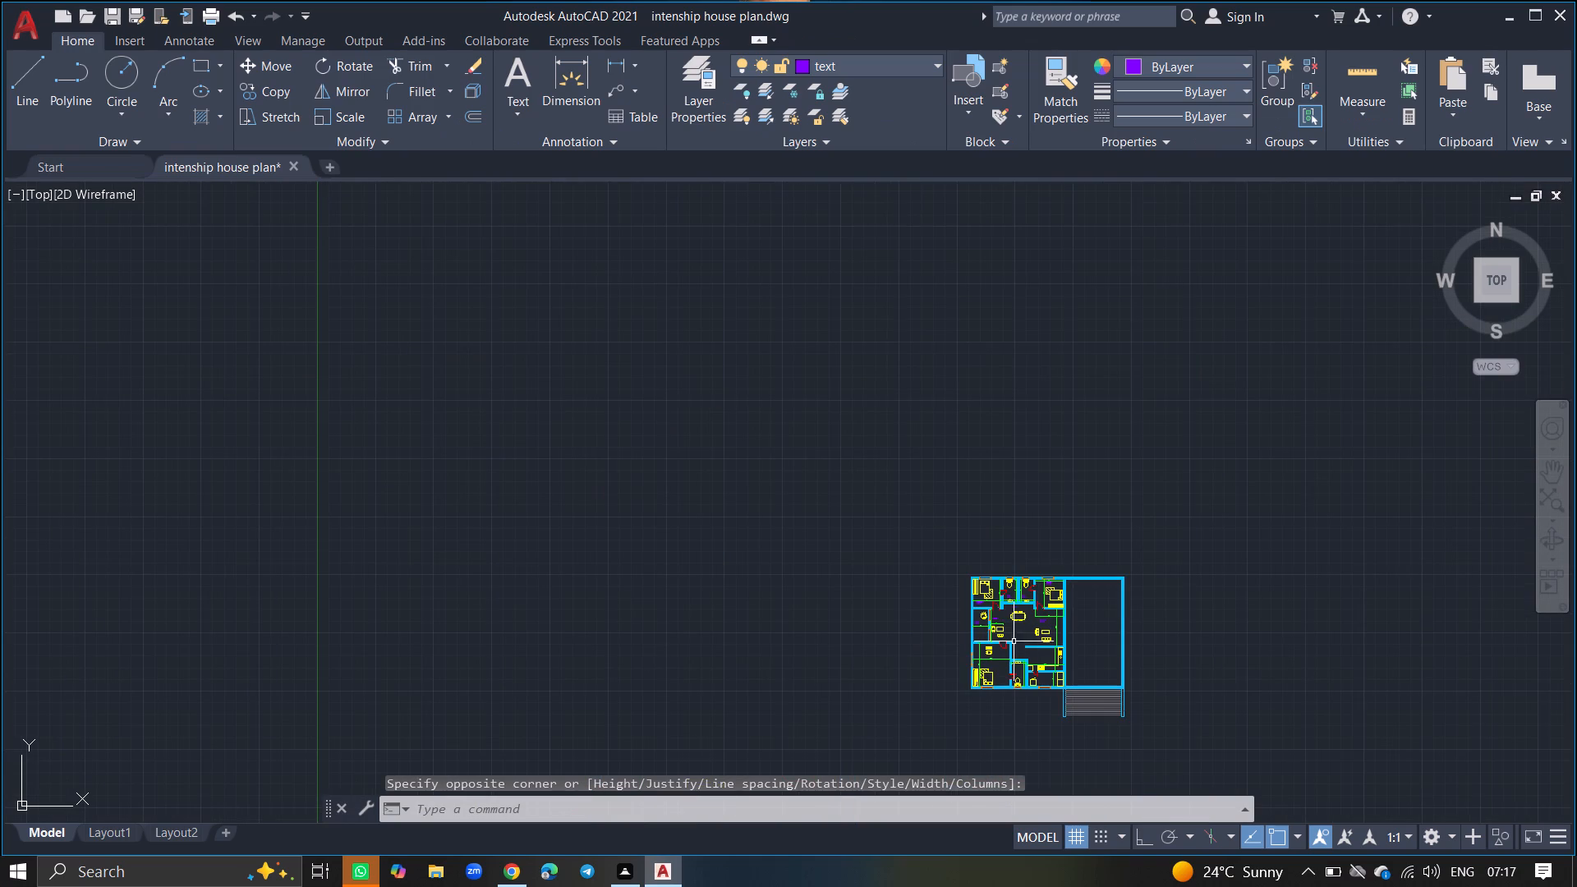
pyautogui.keyDown('ctrl'); pyautogui.scroll(4, 1002, 659); pyautogui.keyUp('ctrl')
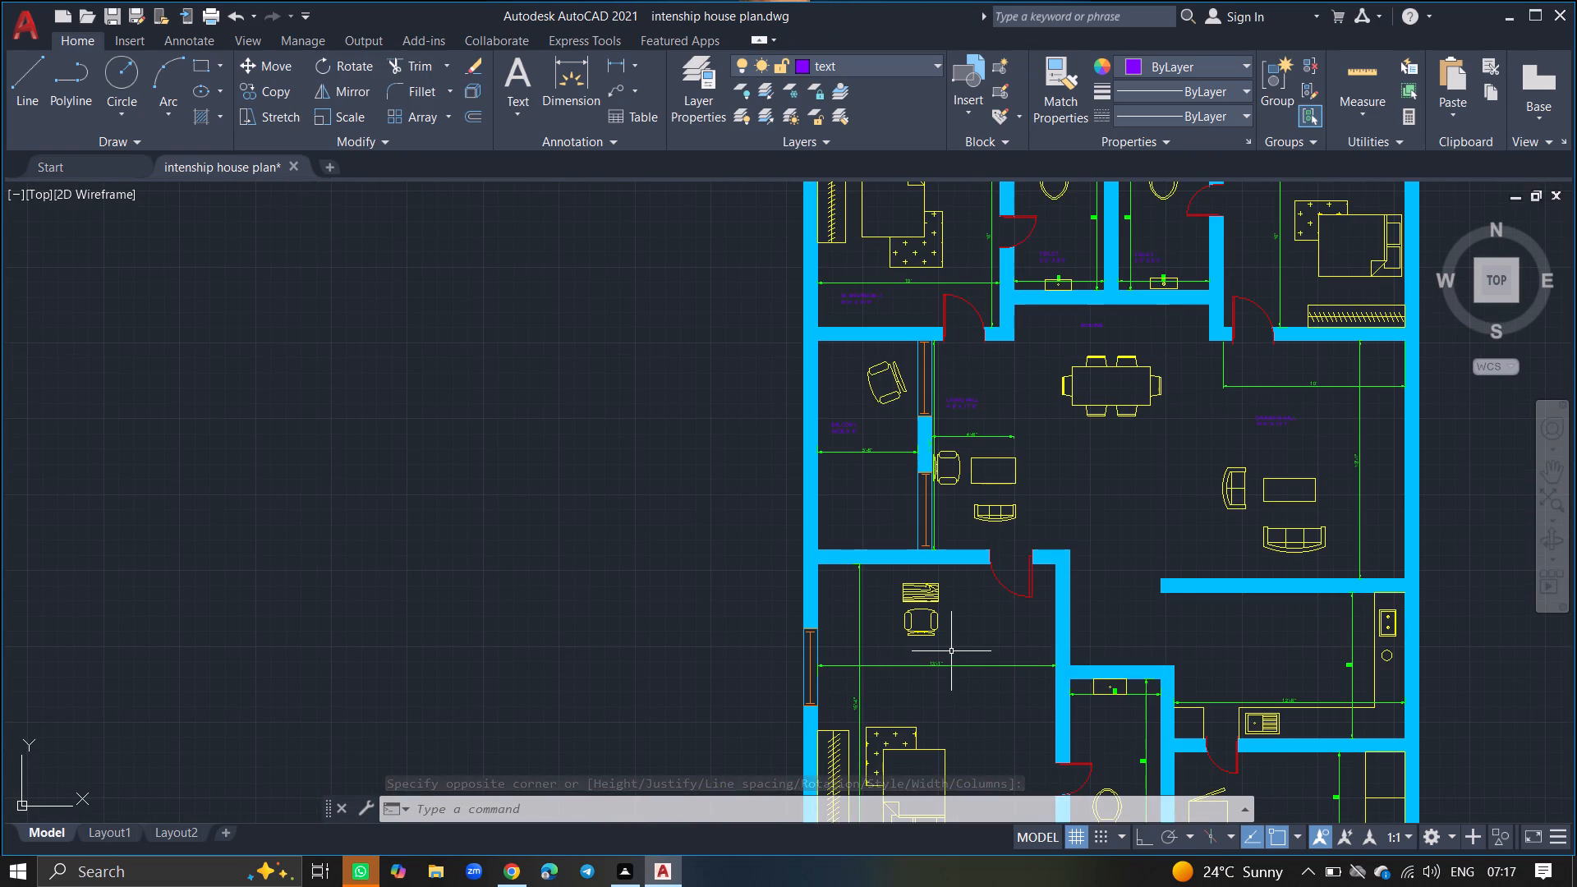
pyautogui.write('MTEXT')
pyautogui.press('Return')
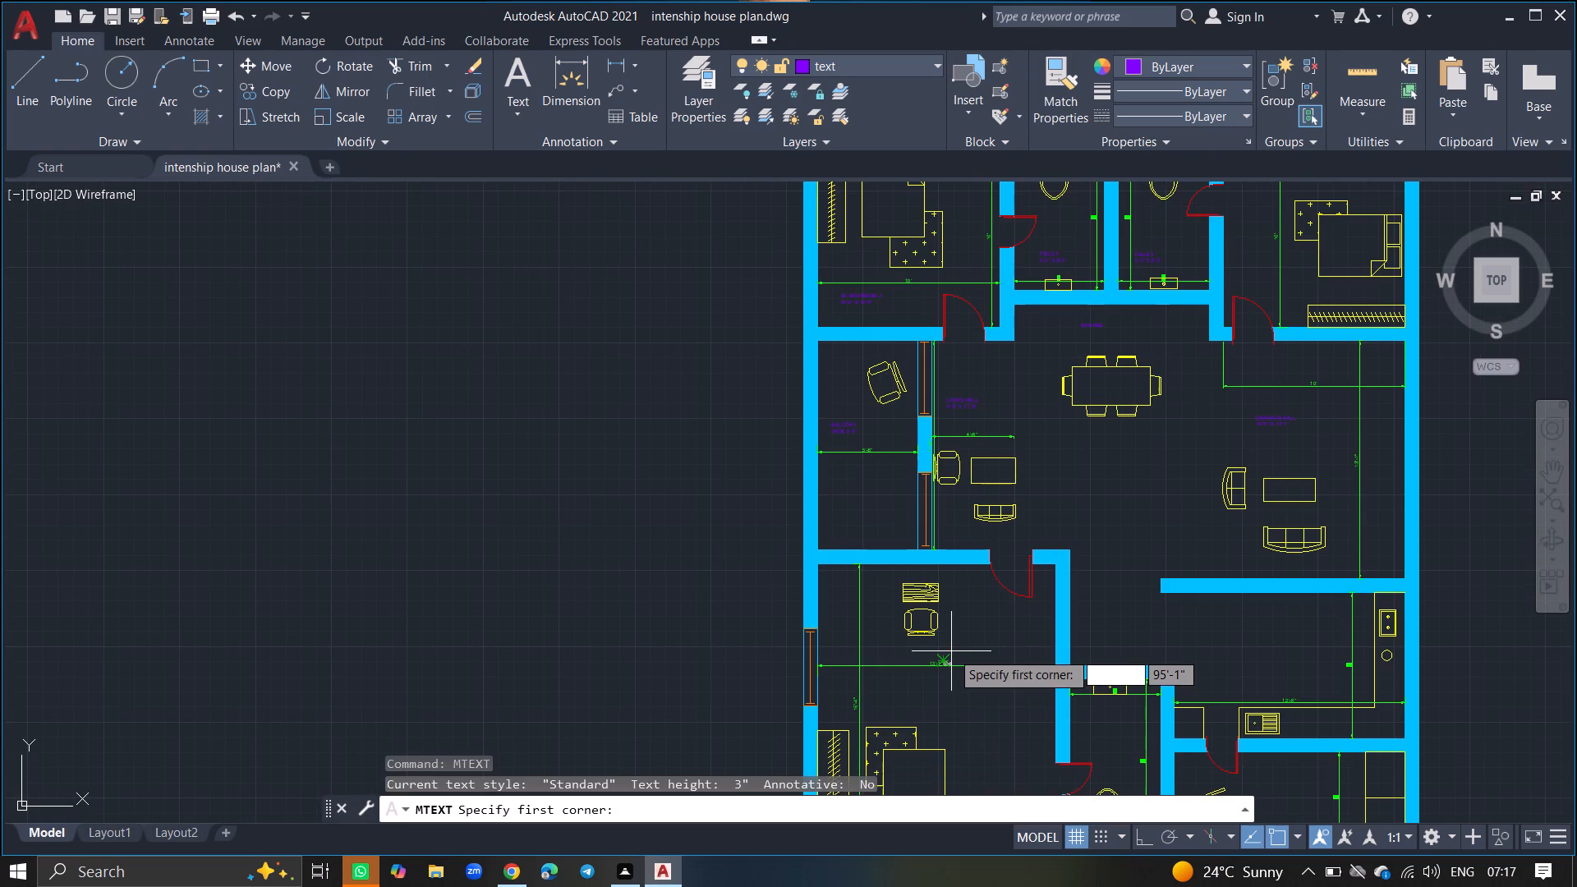
pyautogui.keyDown('ctrl'); pyautogui.scroll(1, 951, 651); pyautogui.keyUp('ctrl')
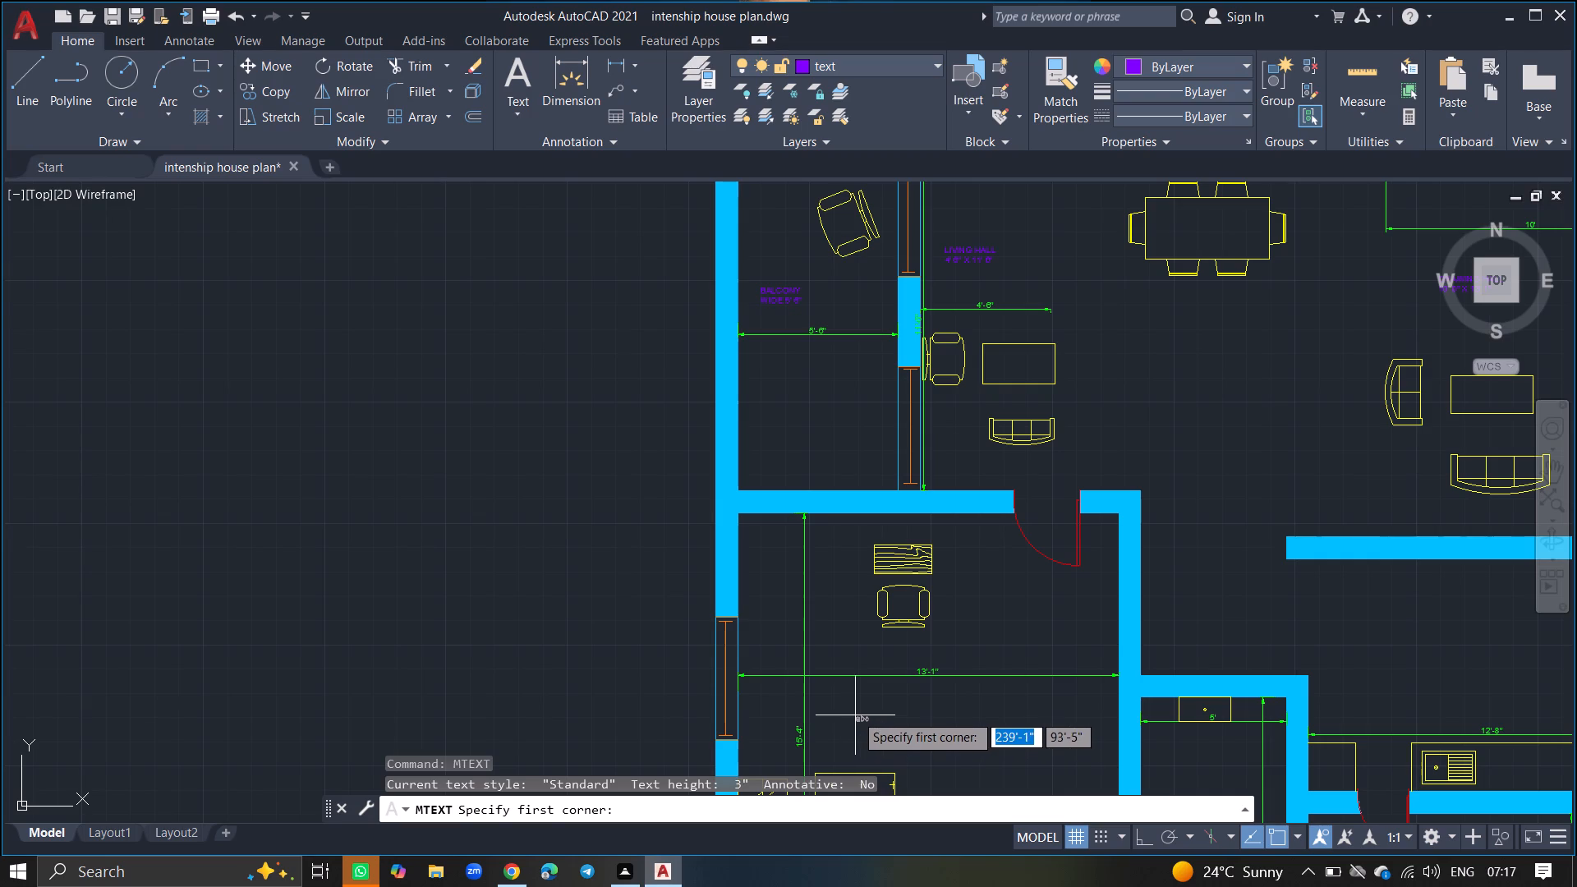
pyautogui.click(857, 713)
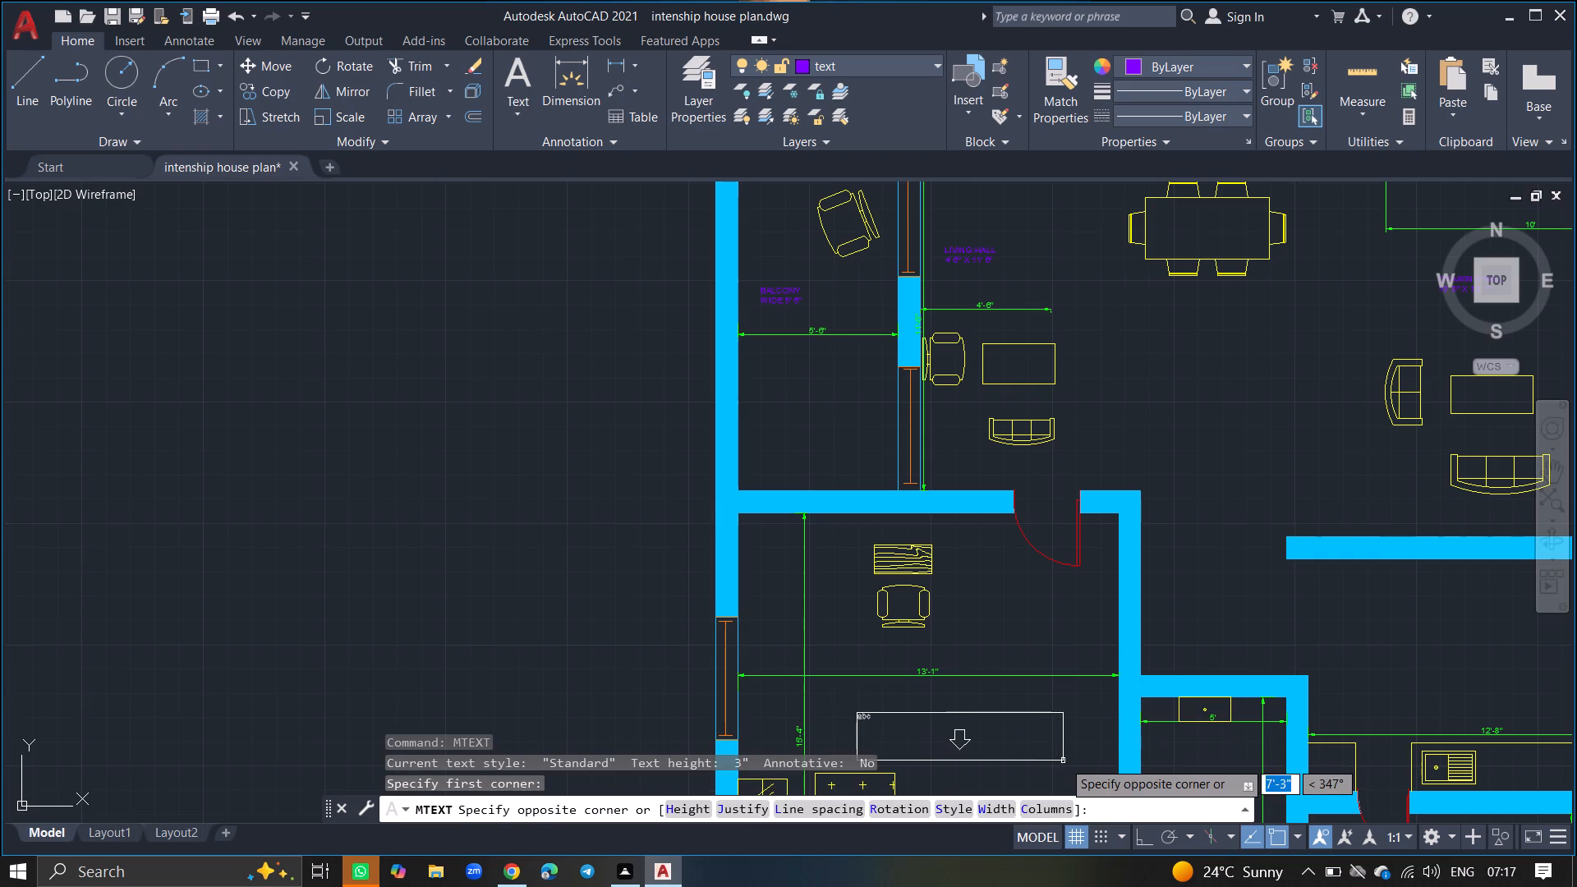
pyautogui.click(1070, 761)
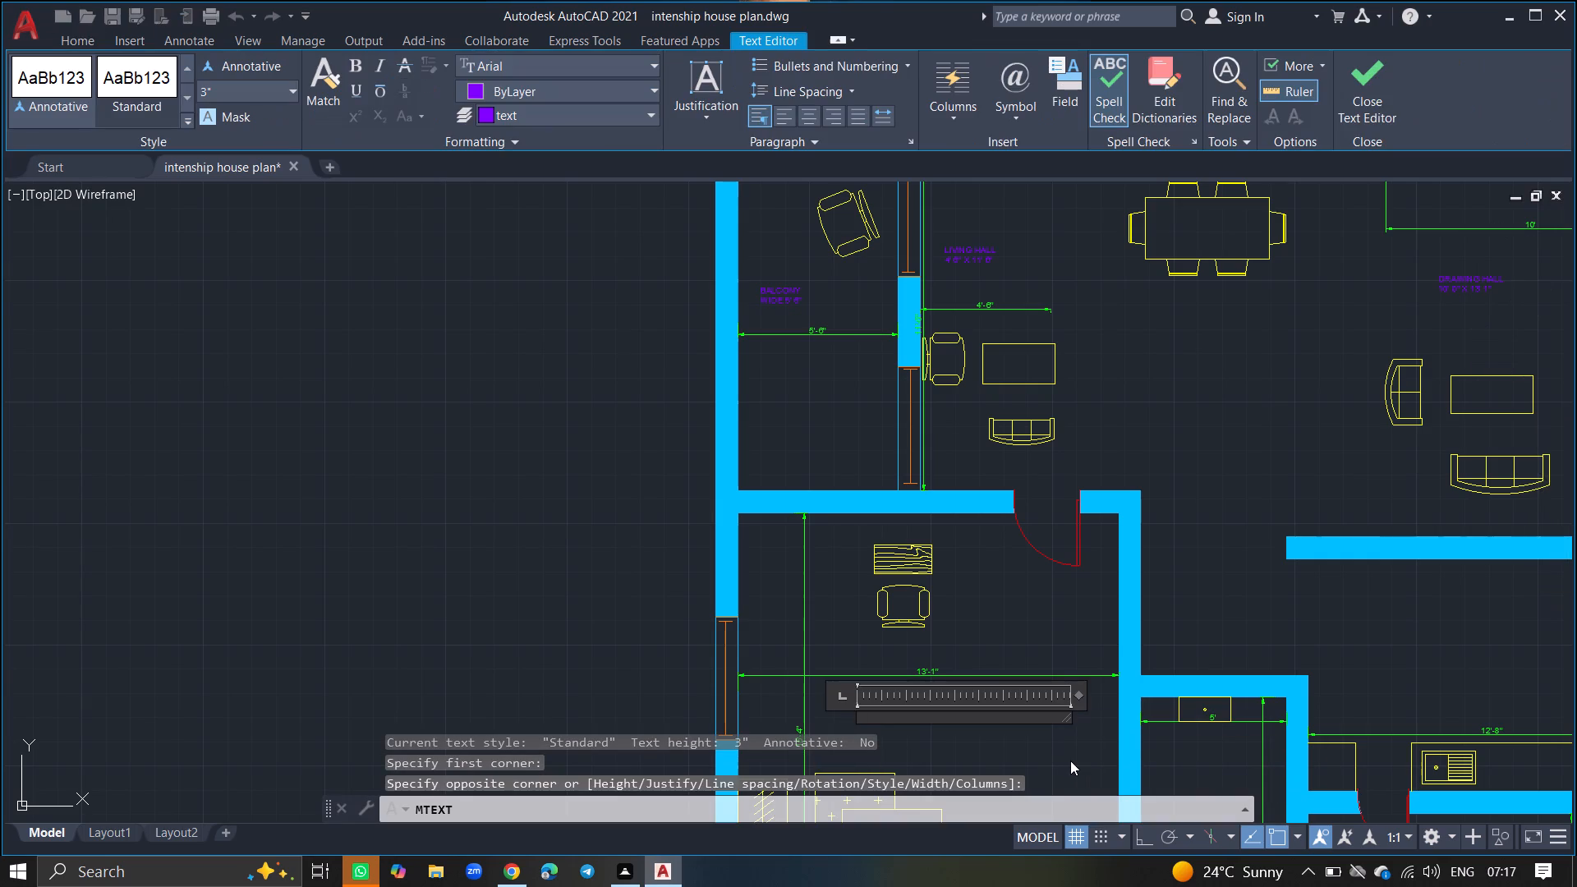
pyautogui.keyDown('ctrl'); pyautogui.scroll(8, 959, 752); pyautogui.keyUp('ctrl')
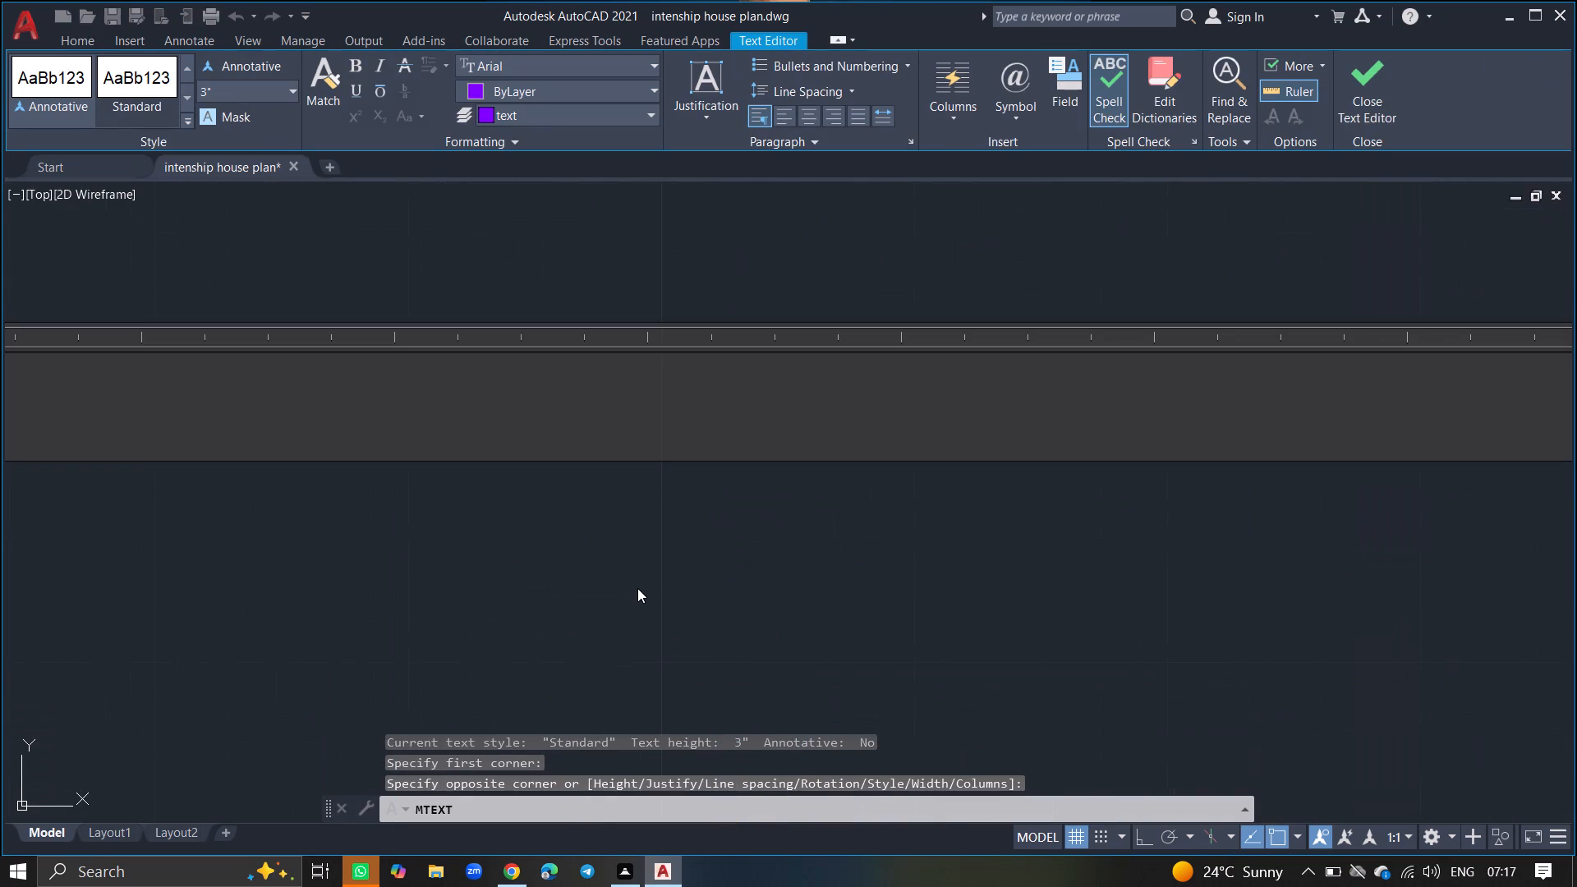
pyautogui.keyDown('ctrl'); pyautogui.scroll(-4, 637, 588); pyautogui.keyUp('ctrl')
pyautogui.press('m')
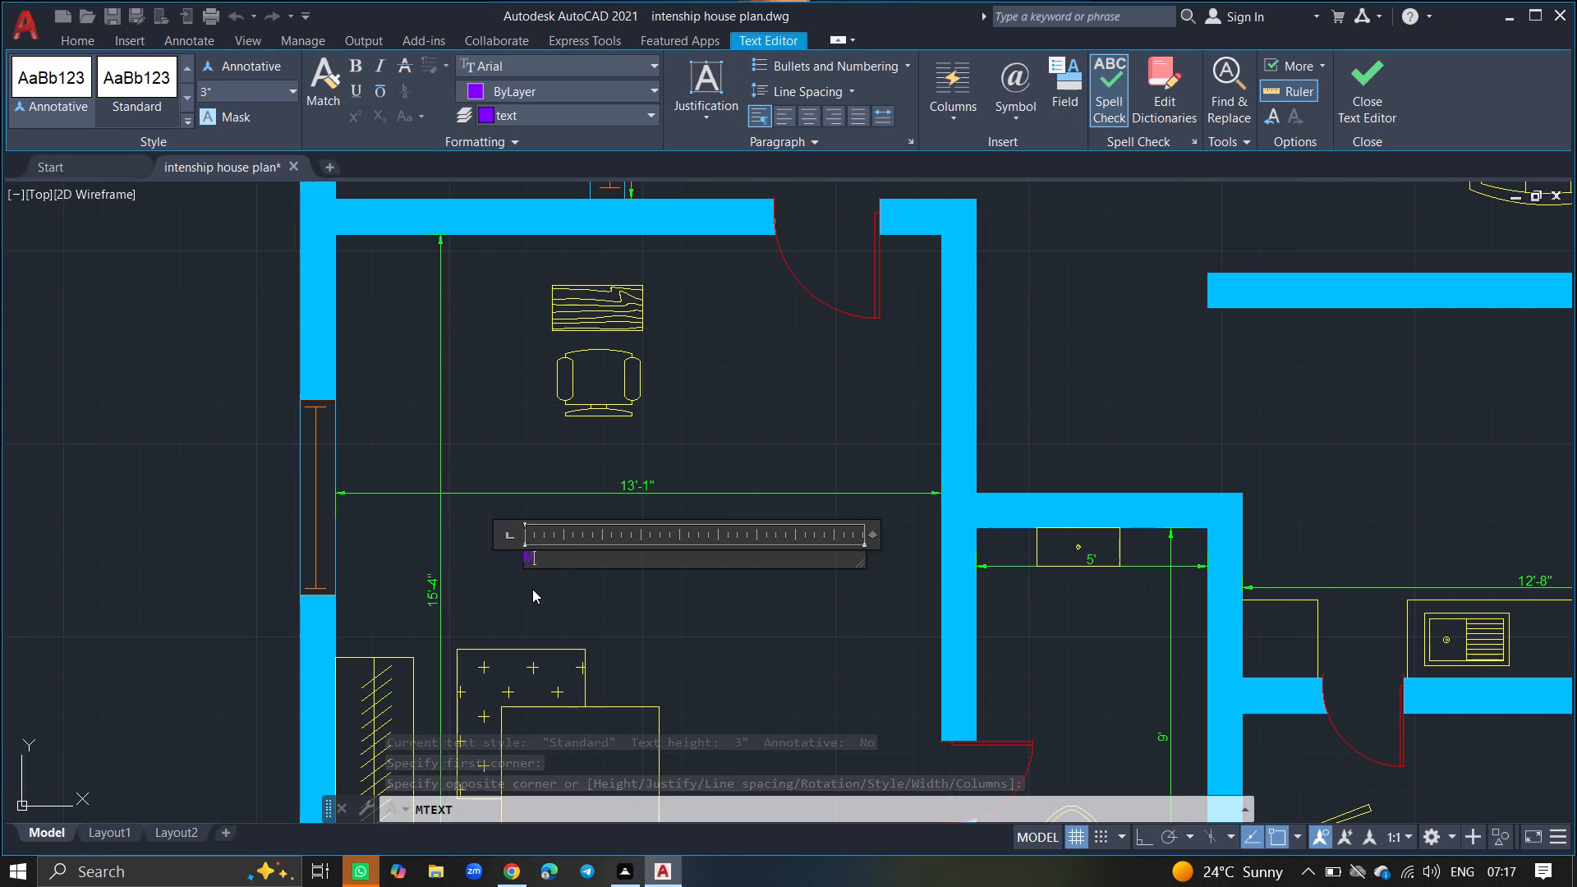
pyautogui.write('.')
pyautogui.press('space')
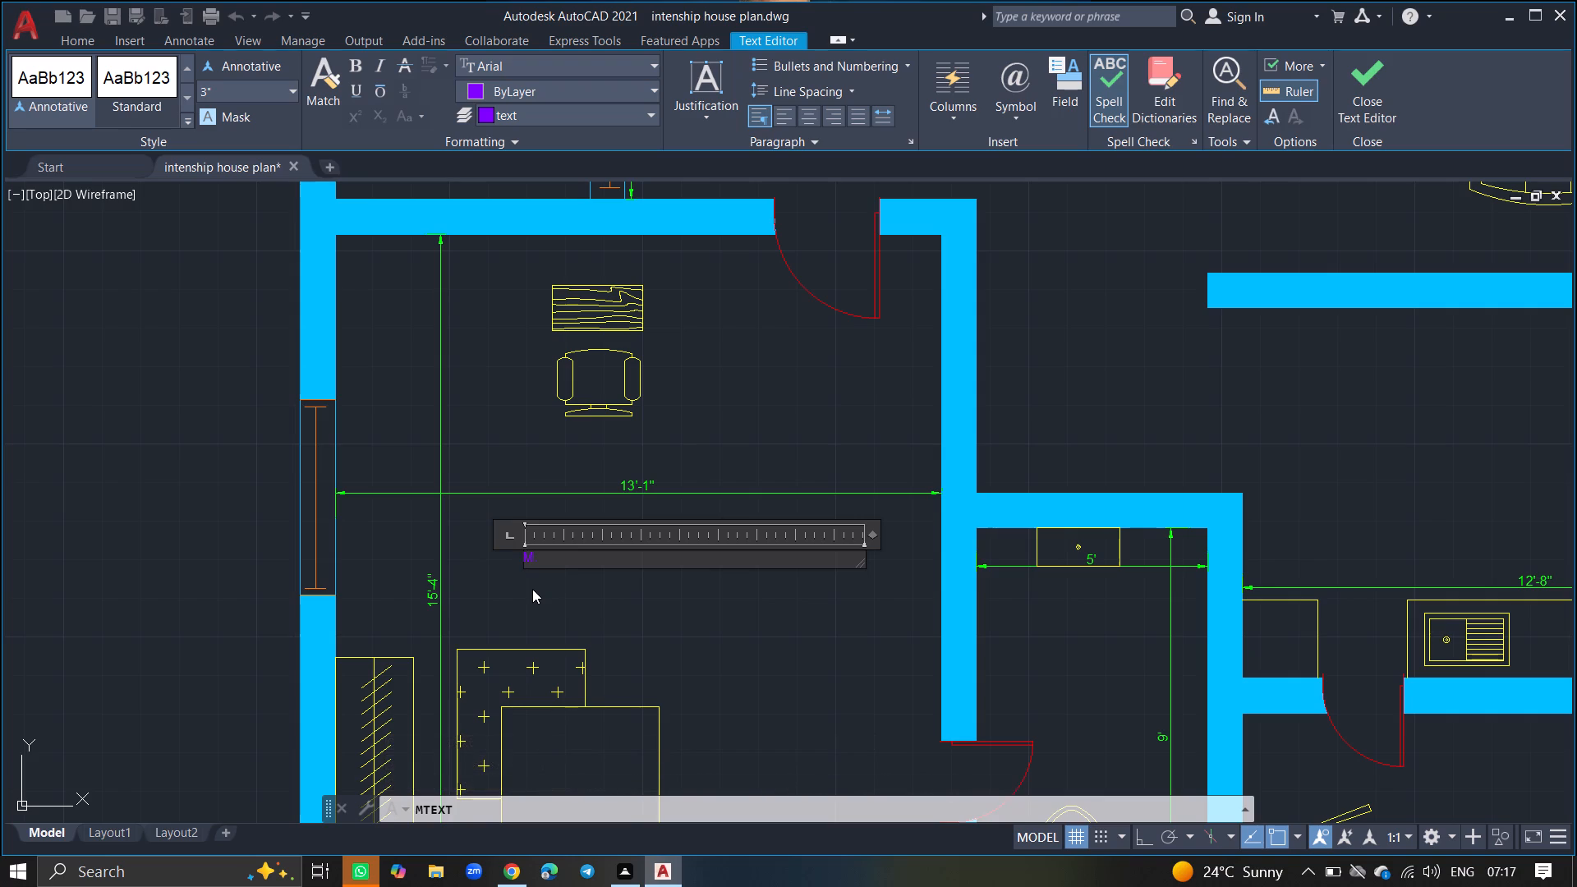
pyautogui.press('b')
pyautogui.write('EDR')
pyautogui.write('OOM')
pyautogui.press('space')
pyautogui.press('space')
pyautogui.write('-')
pyautogui.write('3')
pyautogui.press('space')
# Add a second line reading 13' 1" X 15' 4" to the M. BEDROOM -3 label and finish the text.
pyautogui.press('Return')
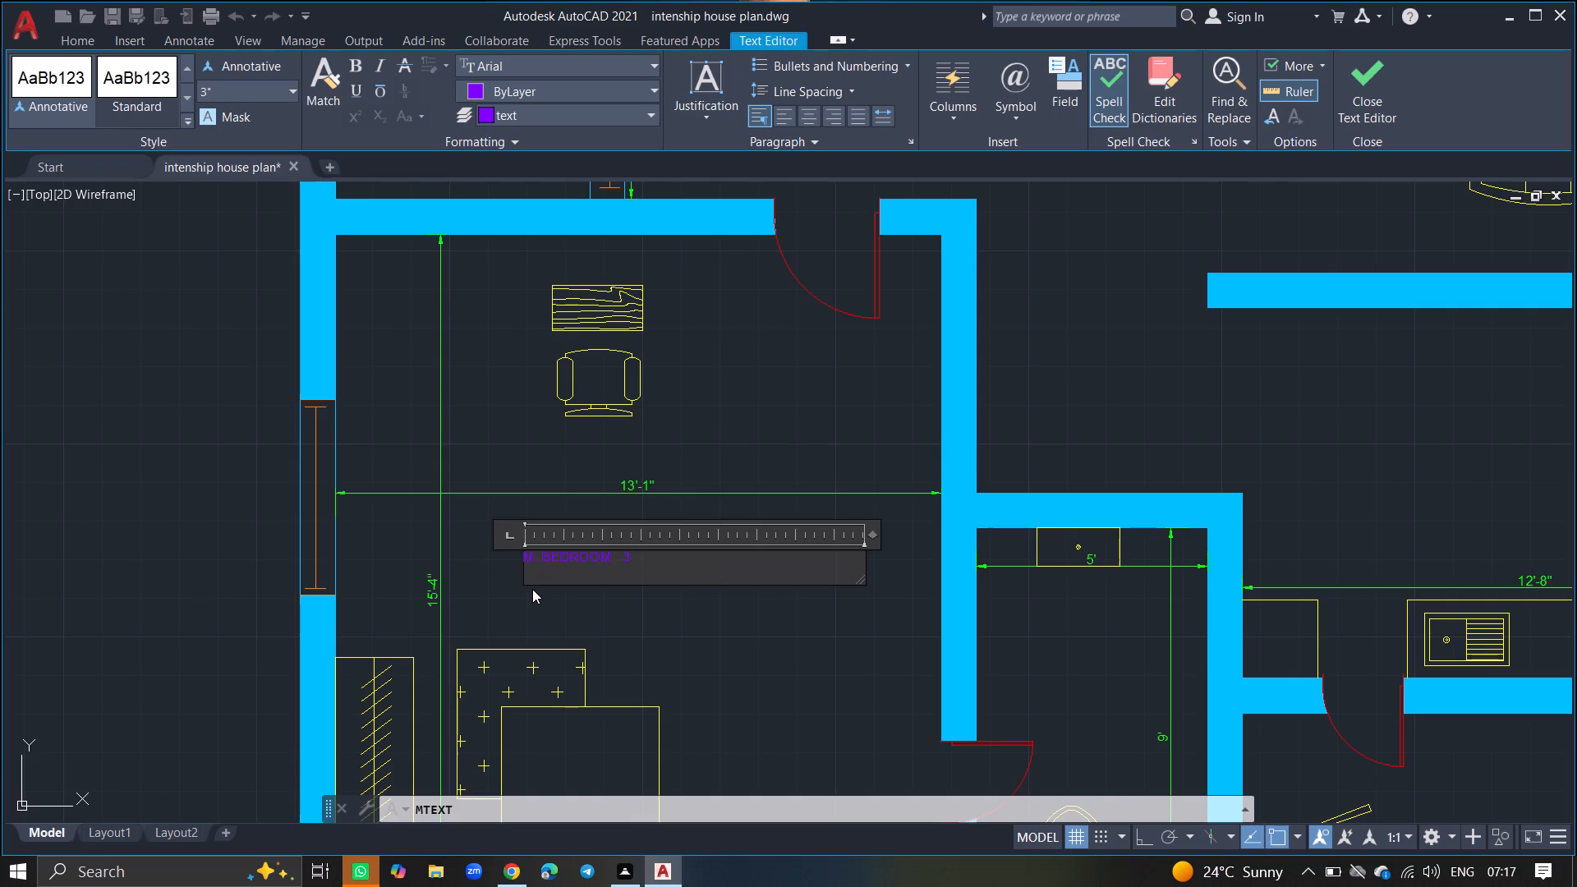
pyautogui.keyDown('ctrl'); pyautogui.scroll(4, 532, 589); pyautogui.keyUp('ctrl')
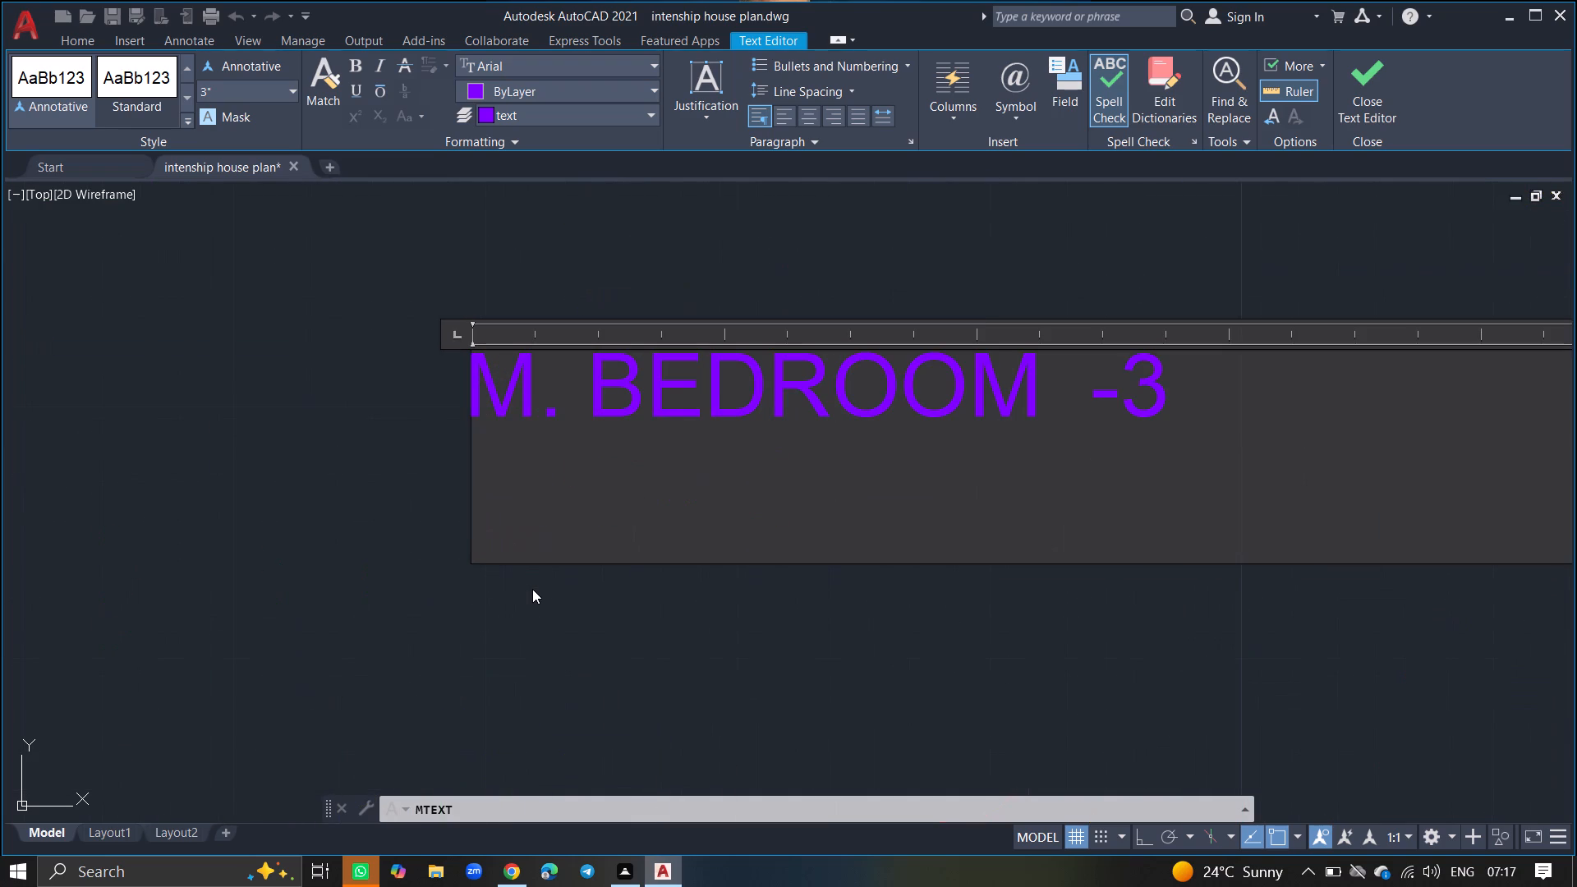
pyautogui.write('13')
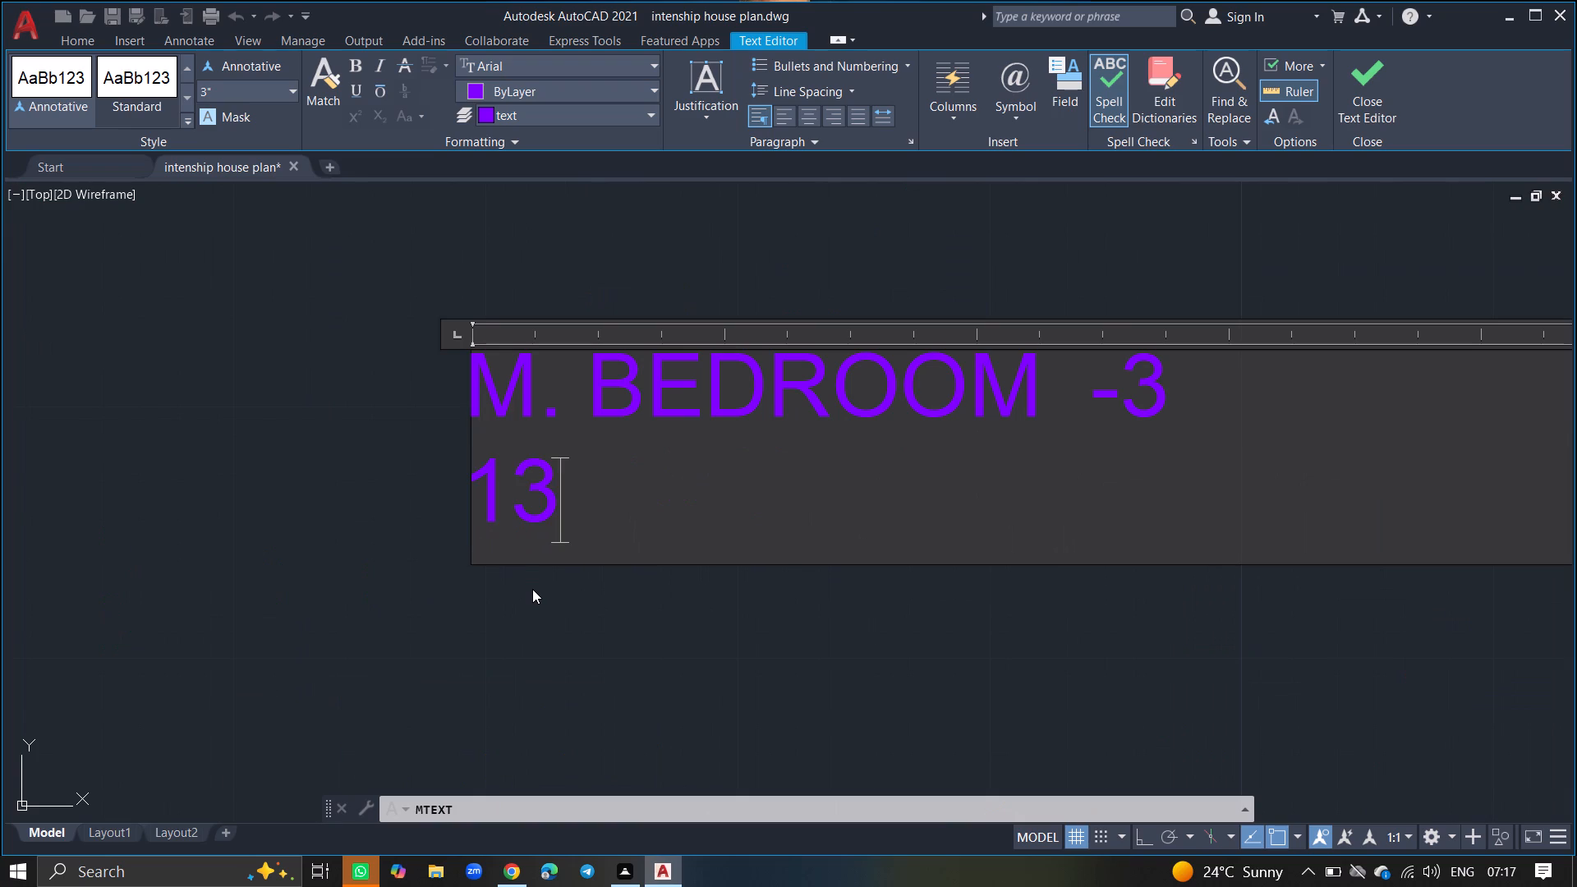
pyautogui.press("'")
pyautogui.press('space')
pyautogui.press('1')
pyautogui.write('"')
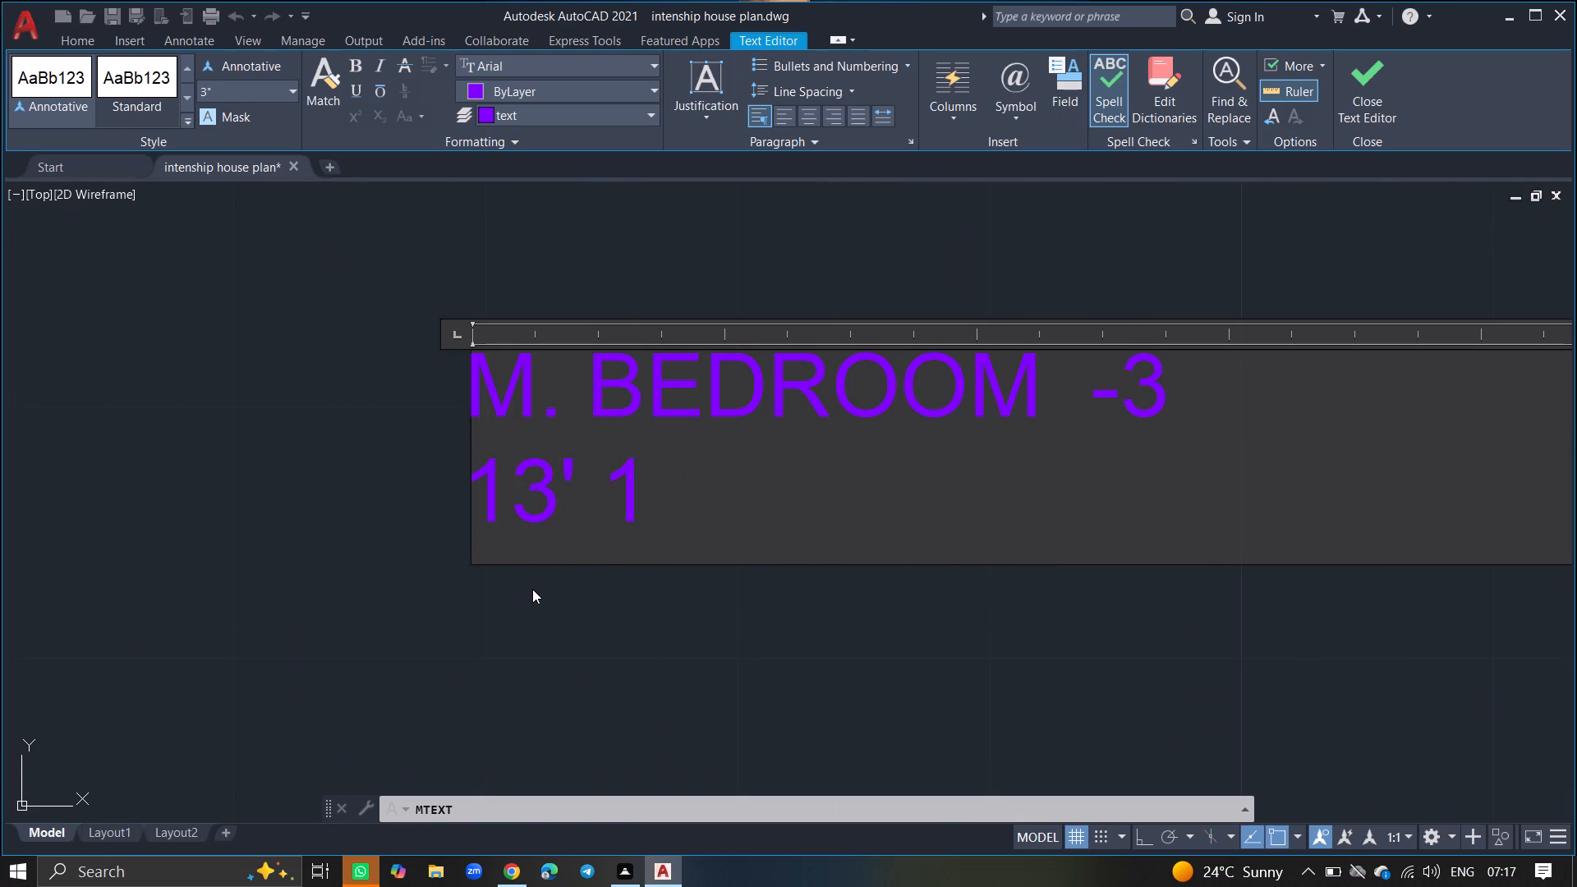
pyautogui.press('space')
pyautogui.write('X')
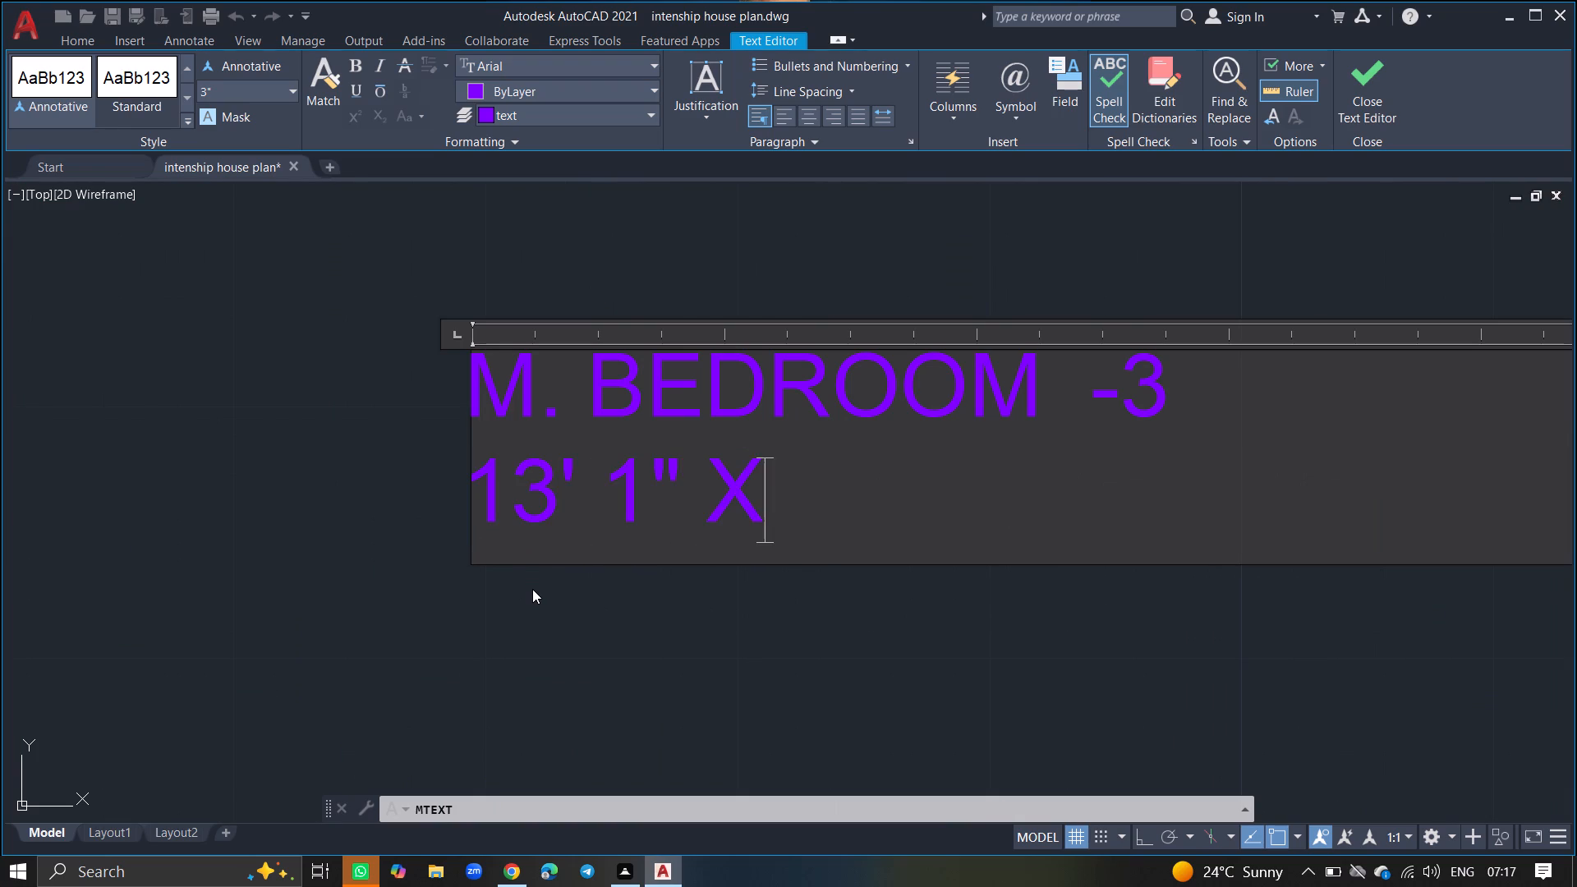
pyautogui.press('space')
pyautogui.write('15')
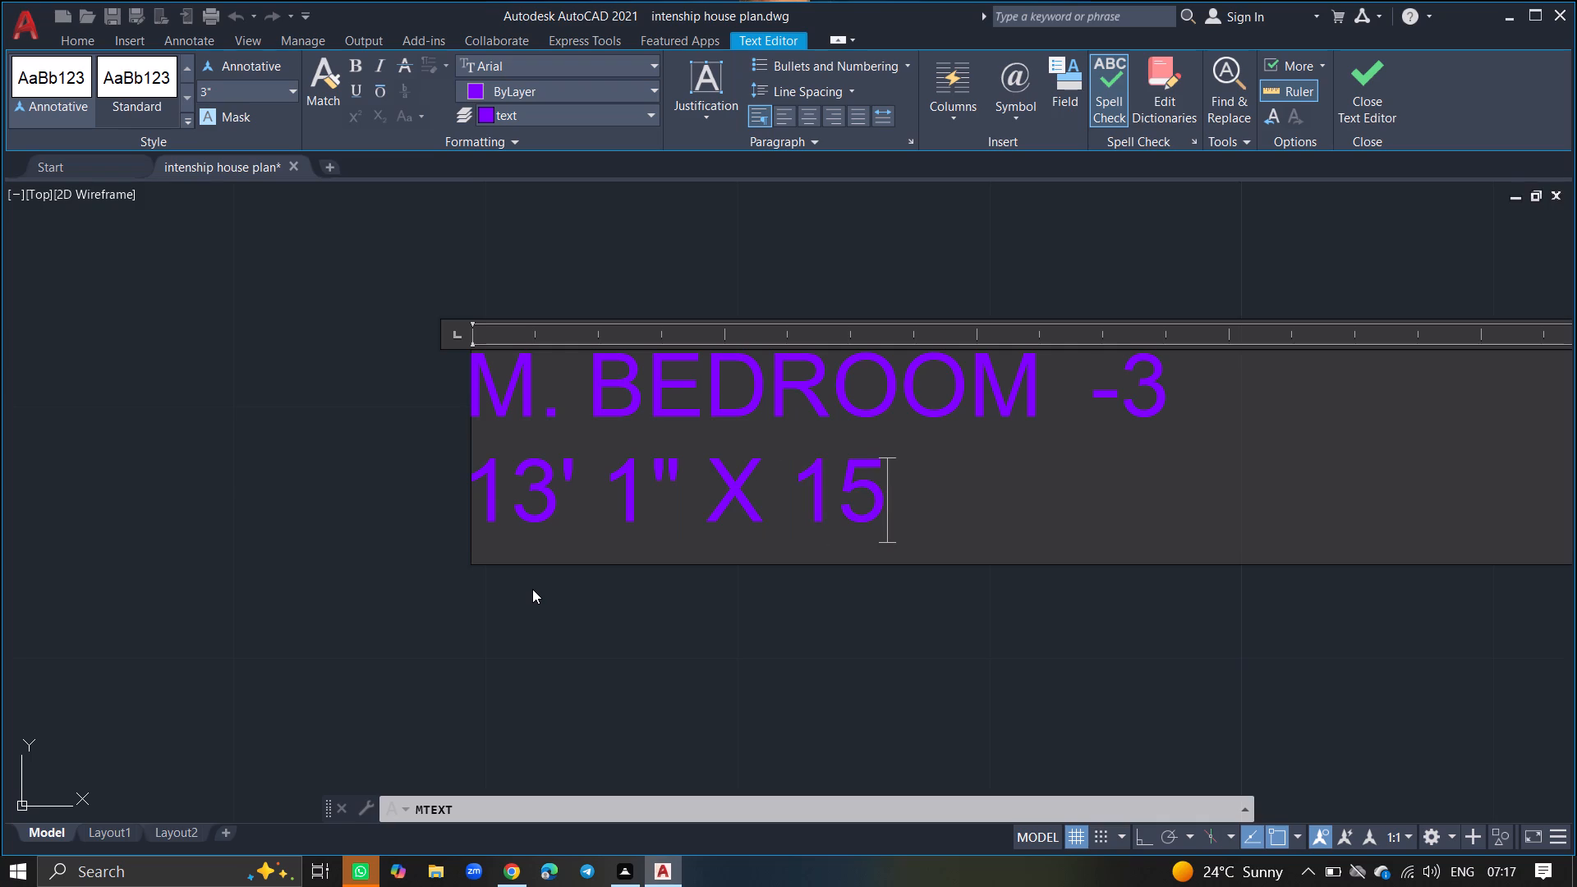
pyautogui.write("'")
pyautogui.press('space')
pyautogui.press('4')
pyautogui.hotkey('shift', '"')
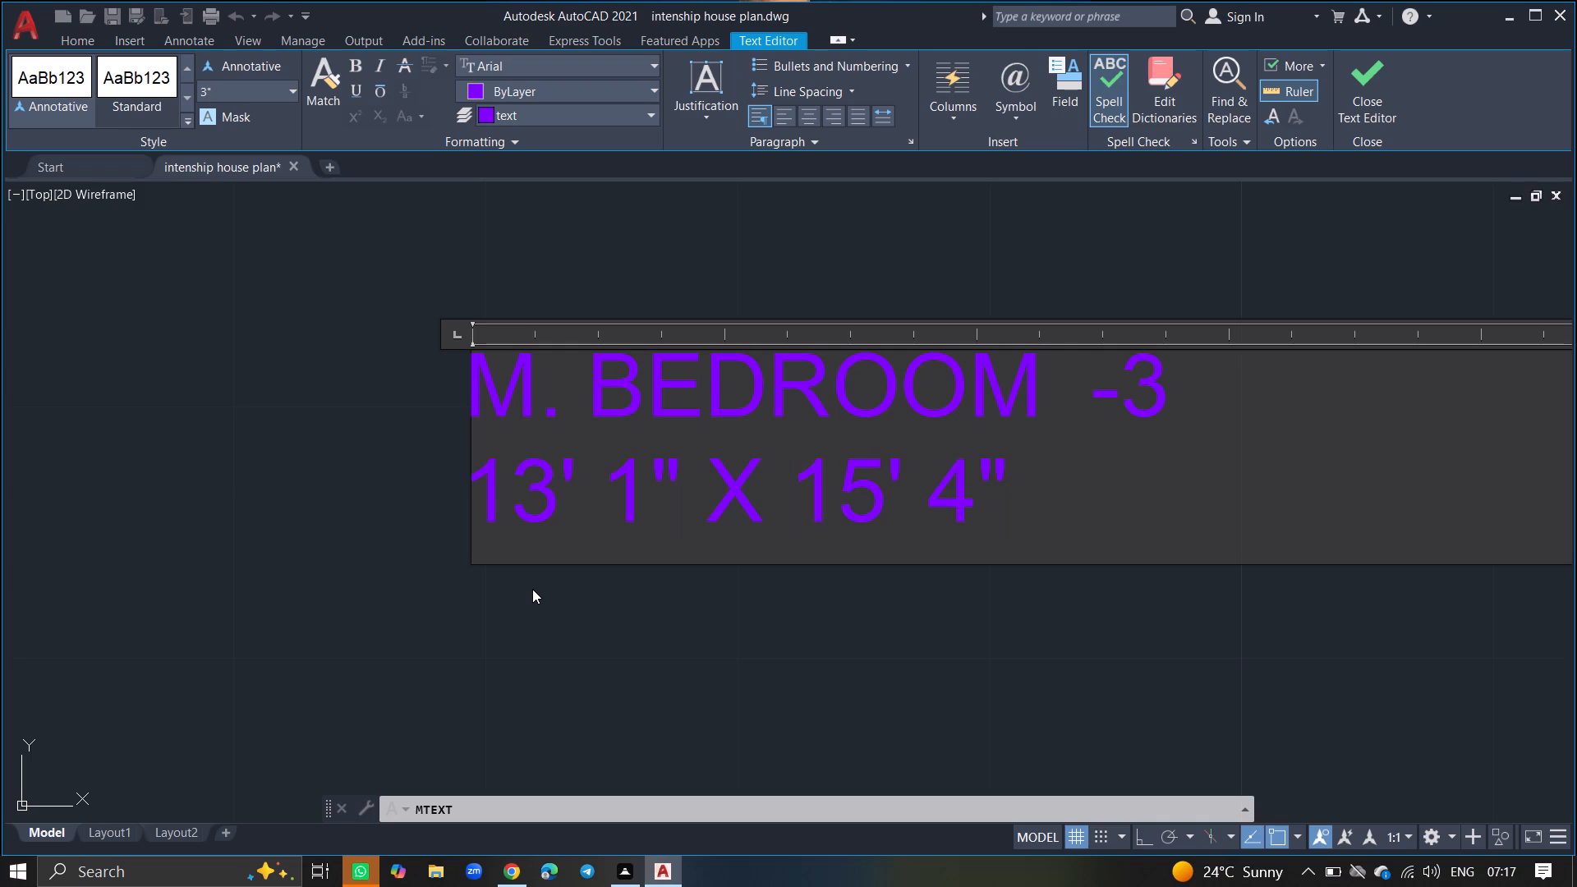
pyautogui.click(503, 649)
# Start a multiline text in the toilet east of M. BEDROOM -3, just below the washbasin and 5' dimension, reading "TOILET".
pyautogui.keyDown('ctrl'); pyautogui.scroll(-4, 503, 649); pyautogui.keyUp('ctrl')
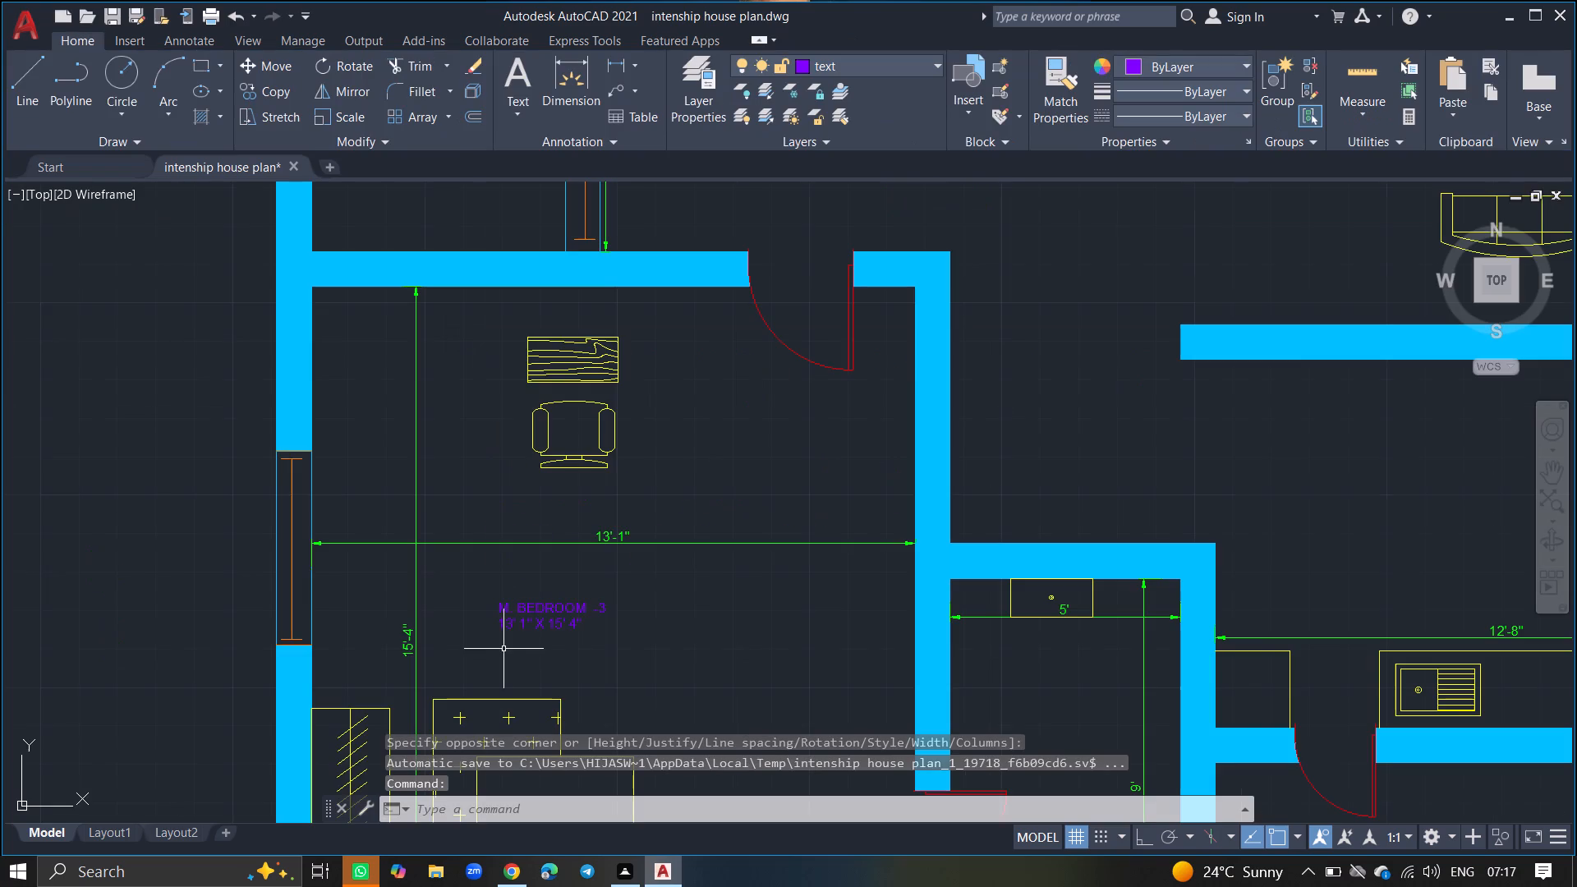
pyautogui.keyDown('ctrl'); pyautogui.scroll(-4, 585, 565); pyautogui.keyUp('ctrl')
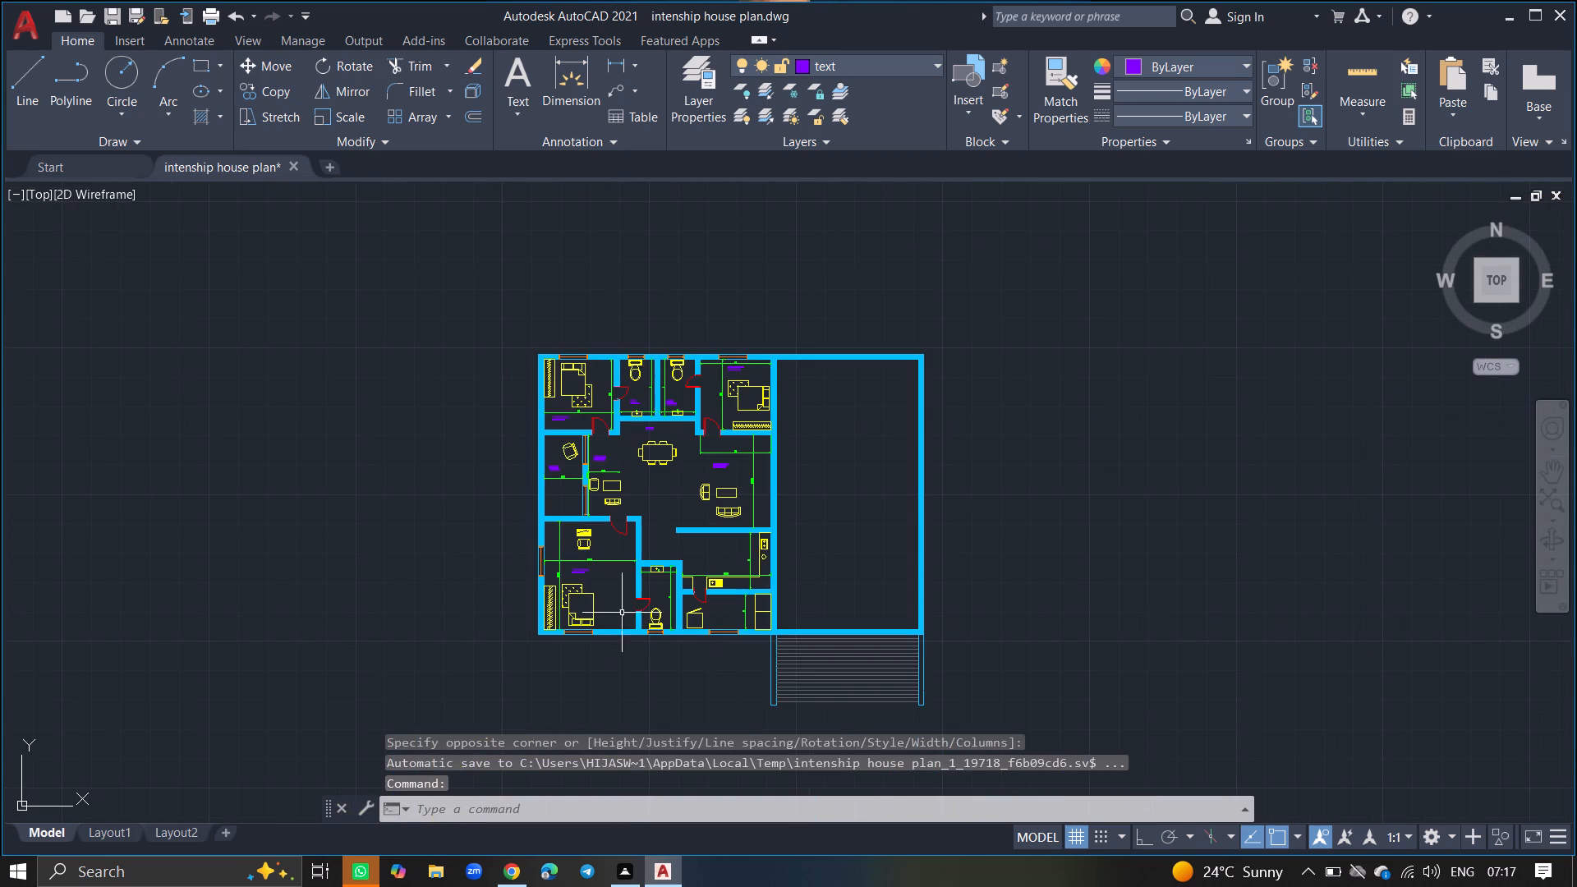
pyautogui.keyDown('ctrl'); pyautogui.scroll(6, 648, 641); pyautogui.keyUp('ctrl')
pyautogui.write('MTE')
pyautogui.write('XT')
pyautogui.press('Return')
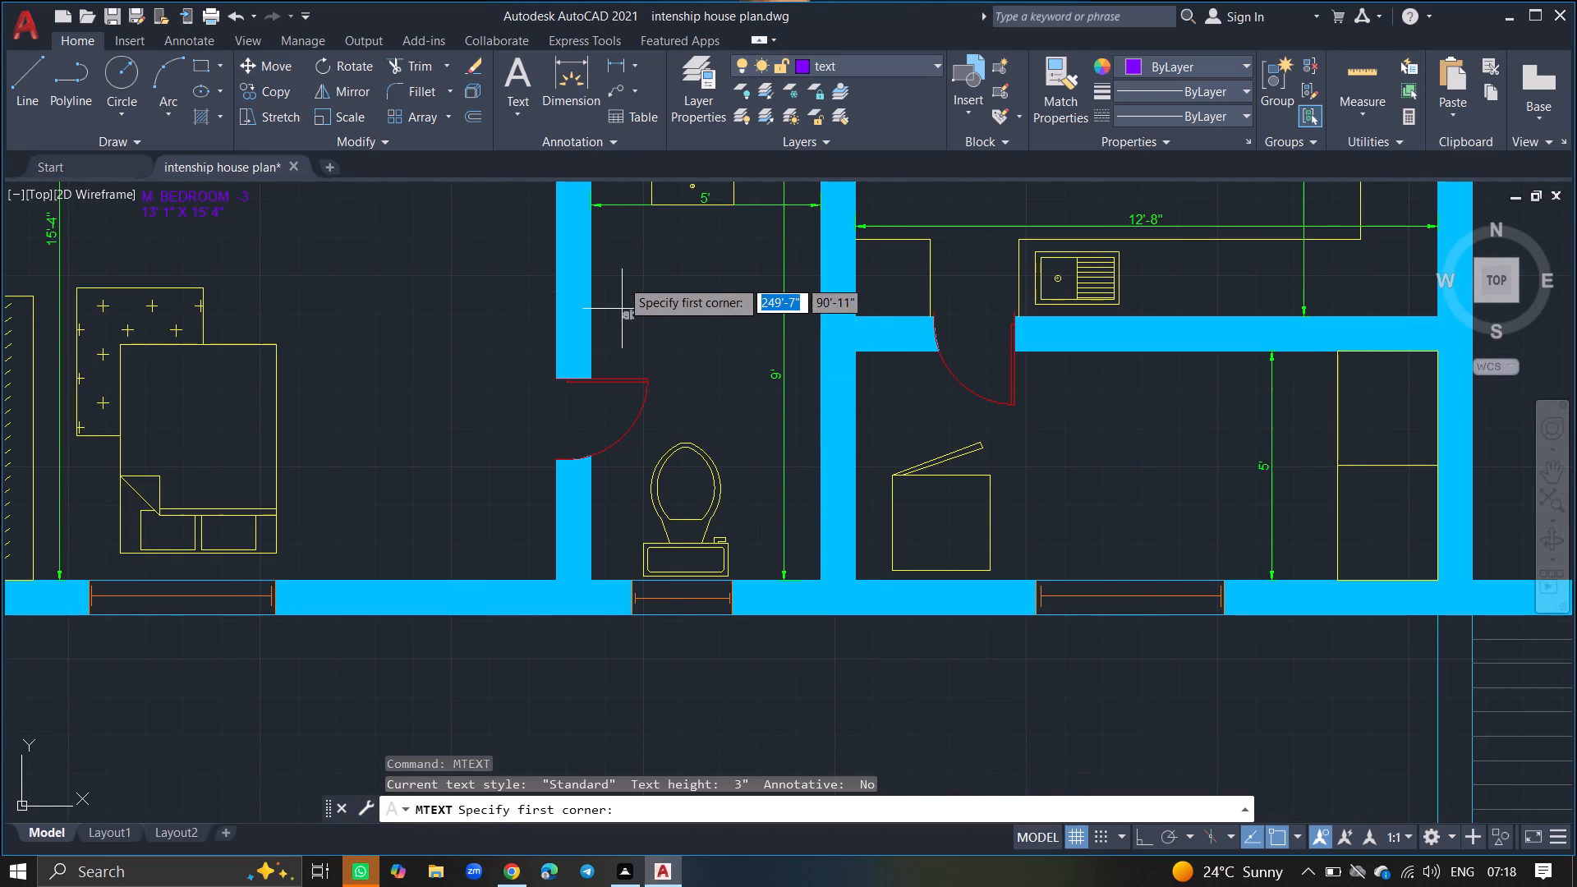
pyautogui.click(623, 237)
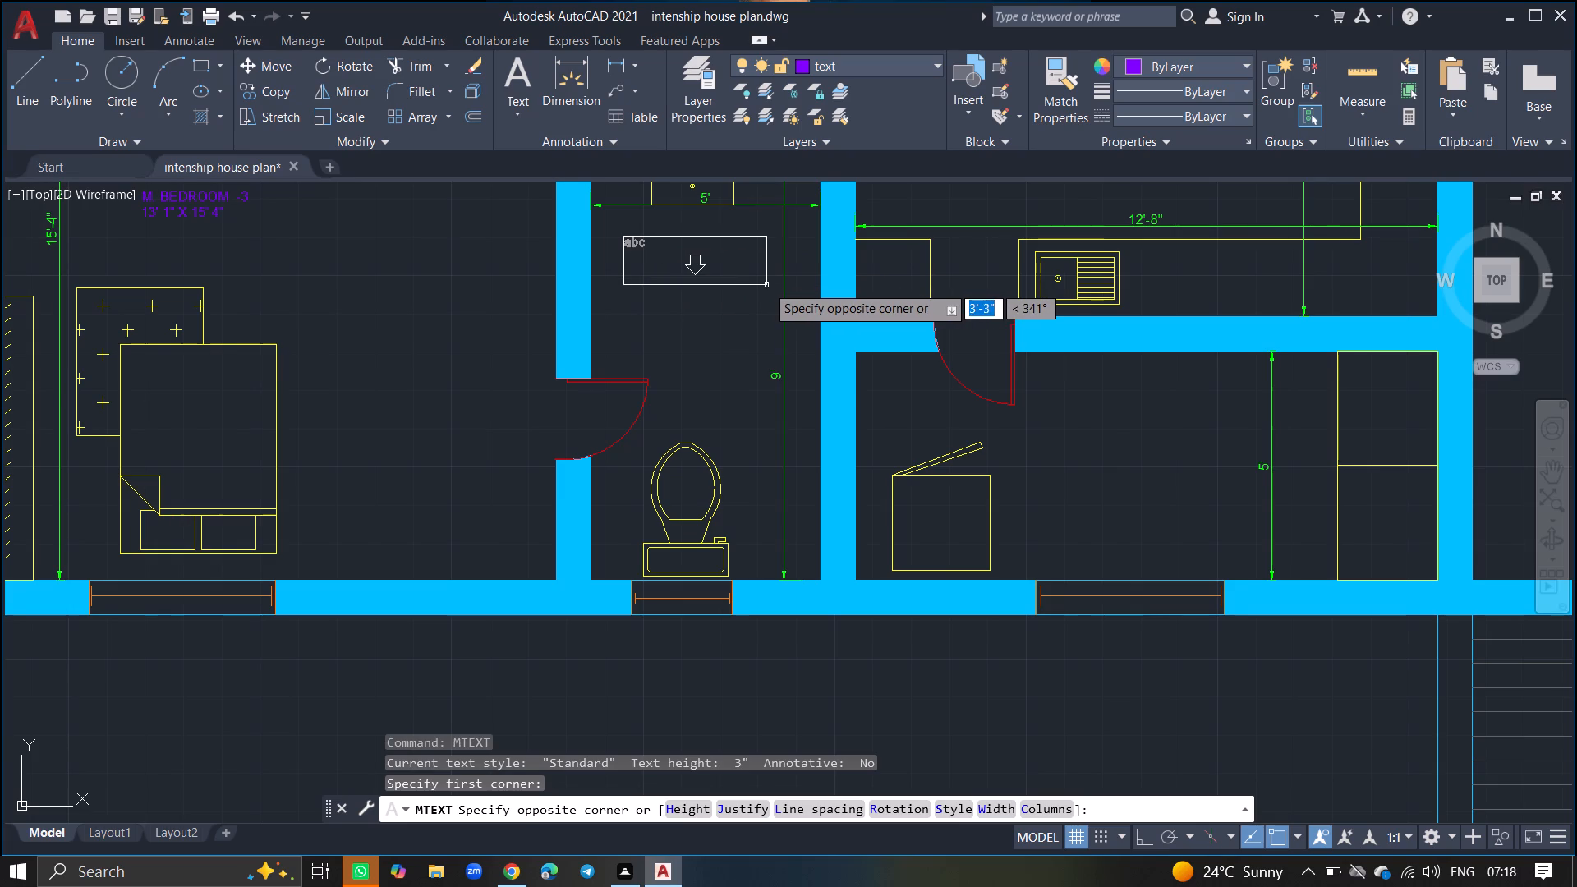
pyautogui.click(770, 286)
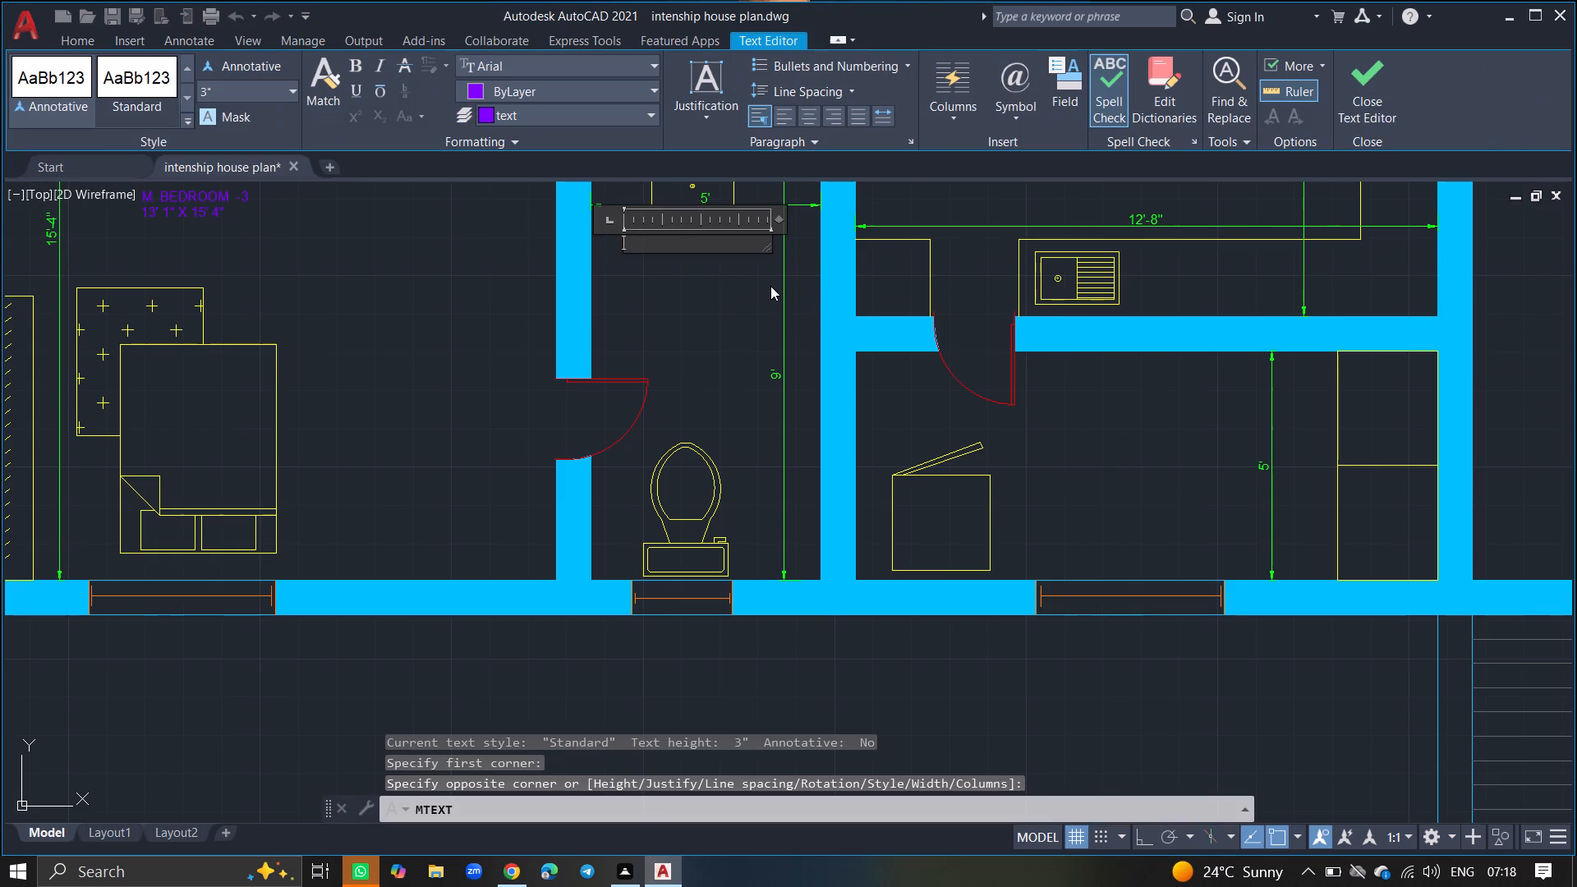
pyautogui.write('TOIL')
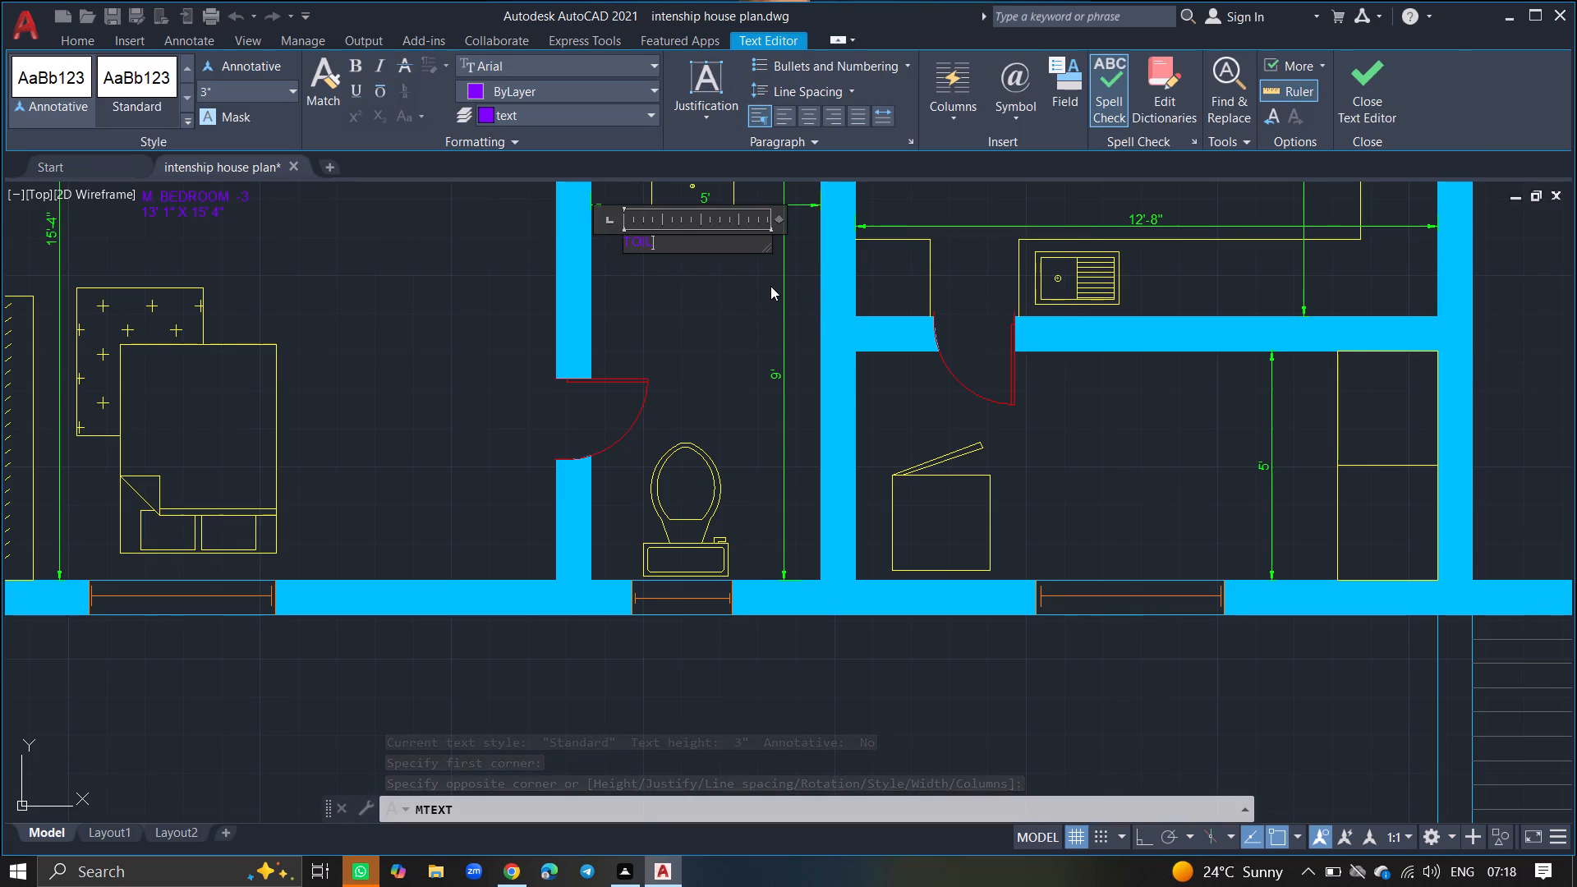
pyautogui.write('ET')
pyautogui.keyDown('ctrl'); pyautogui.scroll(3, 770, 286); pyautogui.keyUp('ctrl')
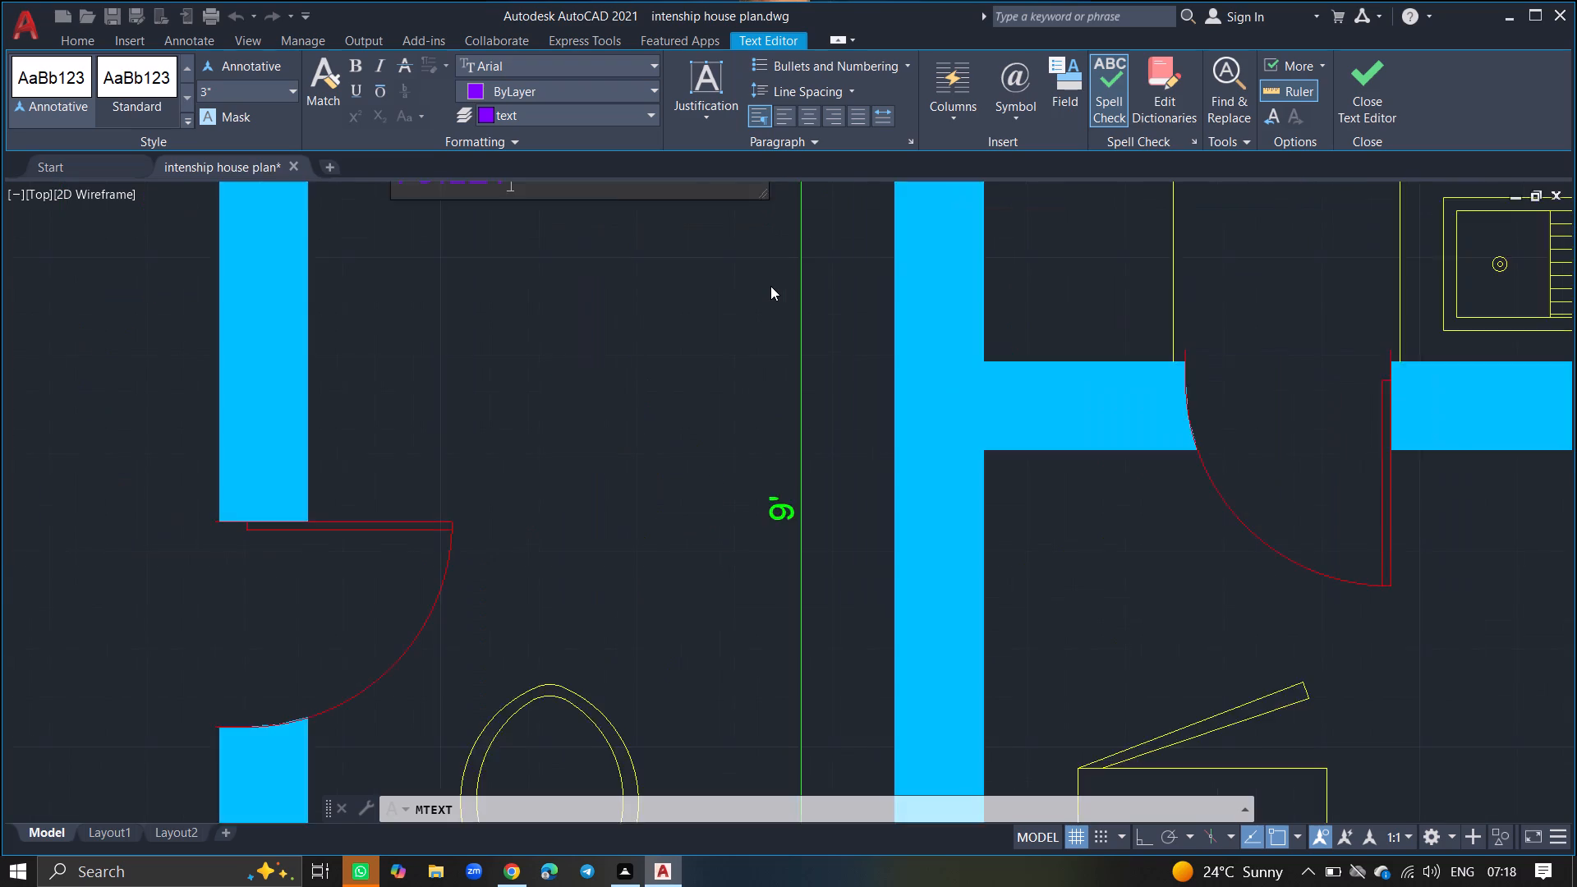
pyautogui.keyDown('ctrl'); pyautogui.scroll(2, 770, 286); pyautogui.keyUp('ctrl')
pyautogui.keyDown('ctrl'); pyautogui.scroll(-6, 770, 286); pyautogui.keyUp('ctrl')
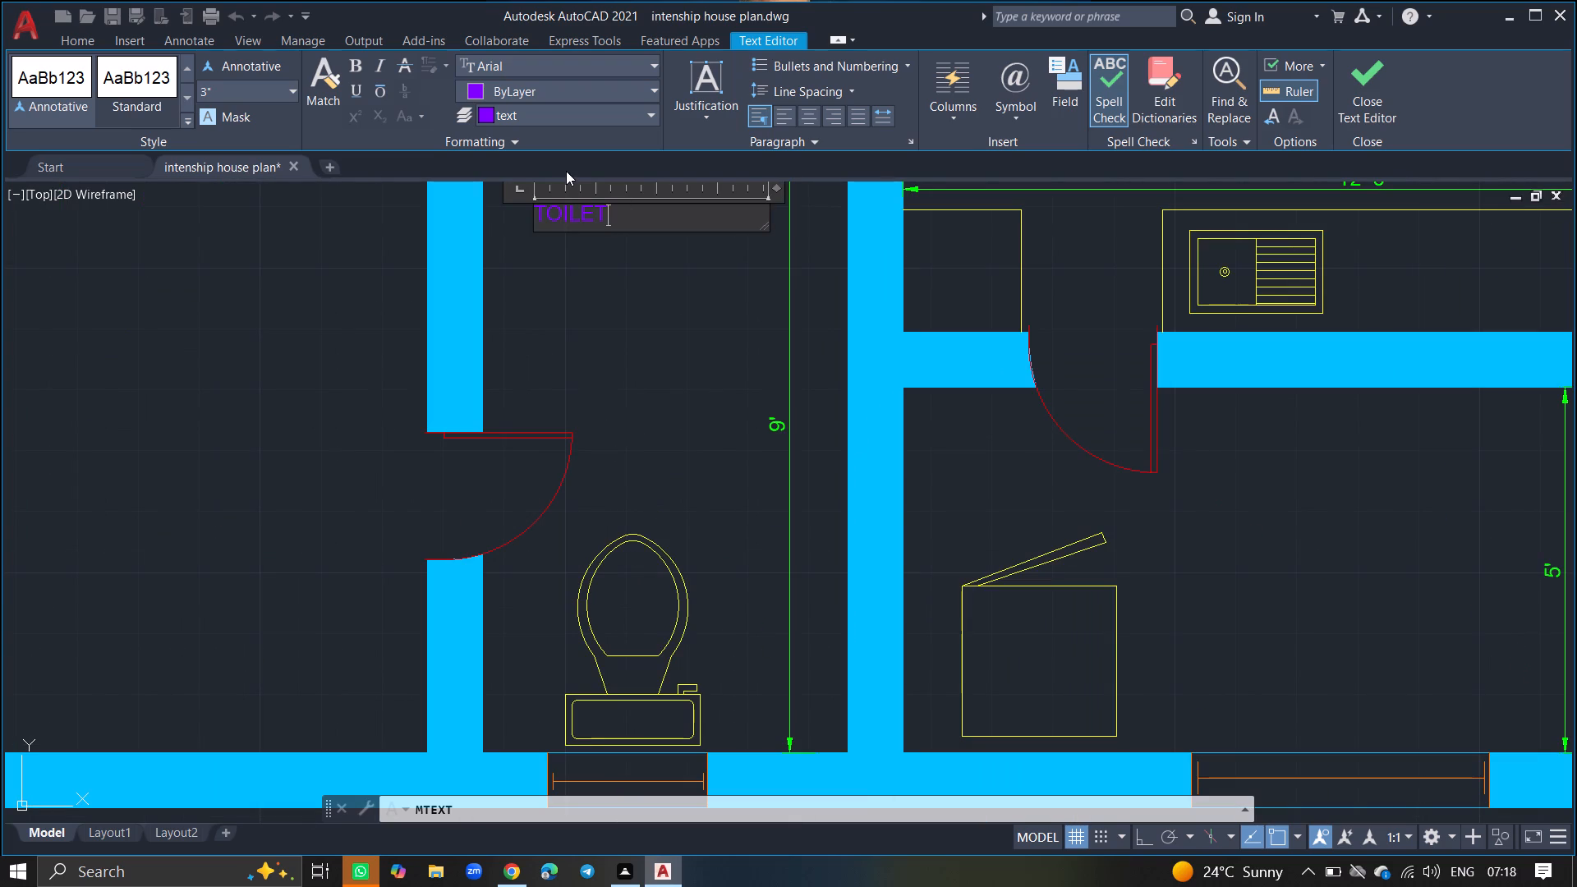
pyautogui.keyDown('ctrl'); pyautogui.scroll(16, 566, 171); pyautogui.keyUp('ctrl')
# Add a second line reading 5' 0" 9' 0" to the TOILET label and finish the text.
pyautogui.press('Return')
pyautogui.write("5'")
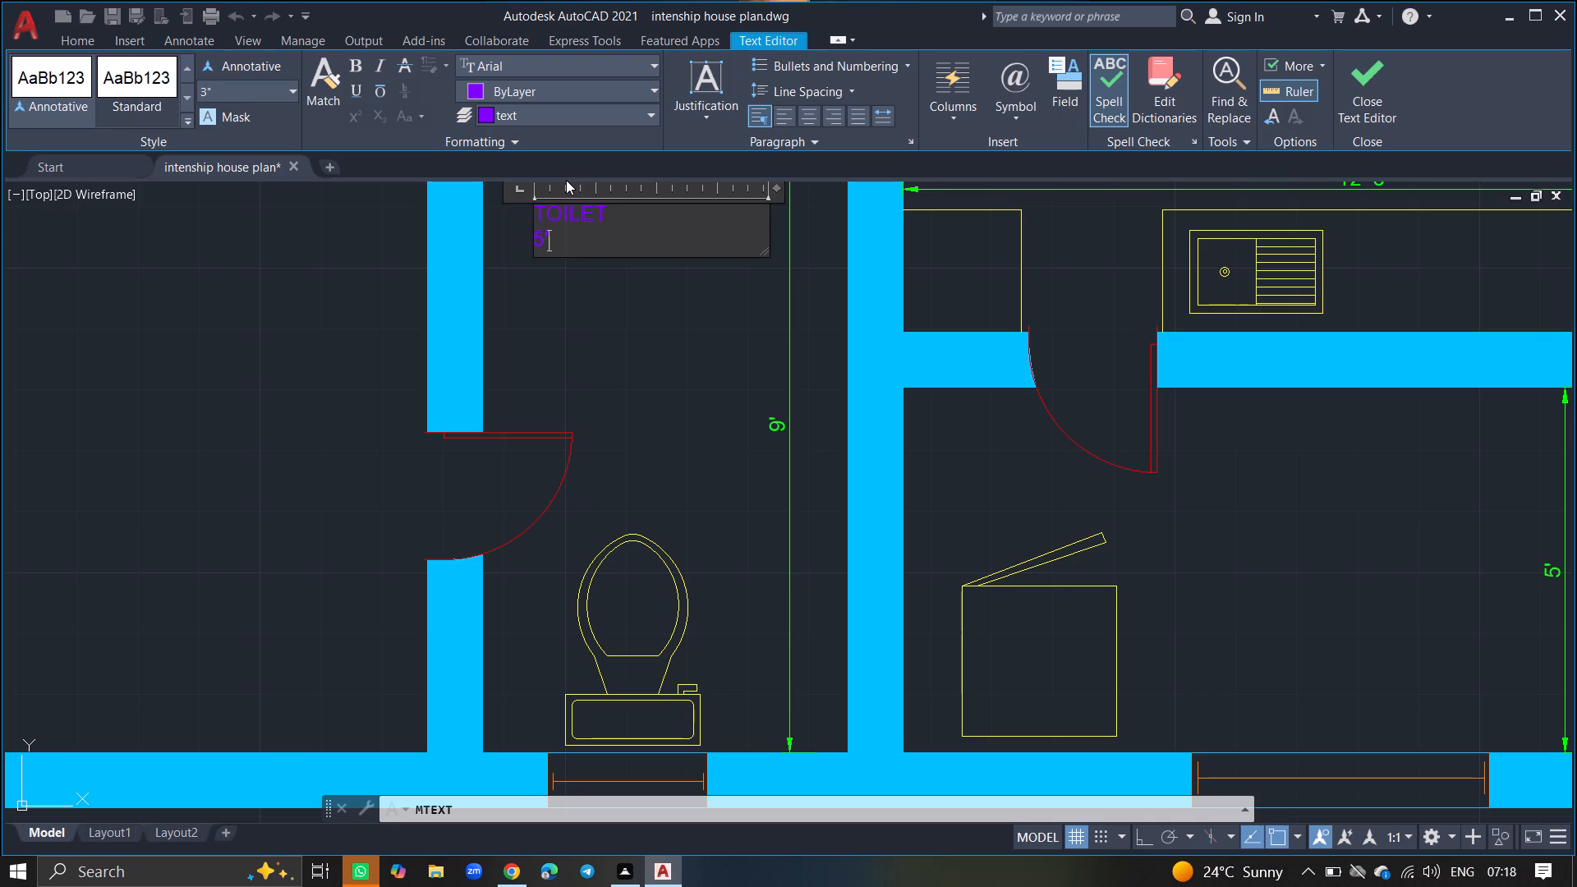
pyautogui.press('space')
pyautogui.press('0')
pyautogui.hotkey('shift', '"')
pyautogui.press('space')
pyautogui.write("9' 0")
pyautogui.hotkey('shift', '"')
pyautogui.click(554, 280)
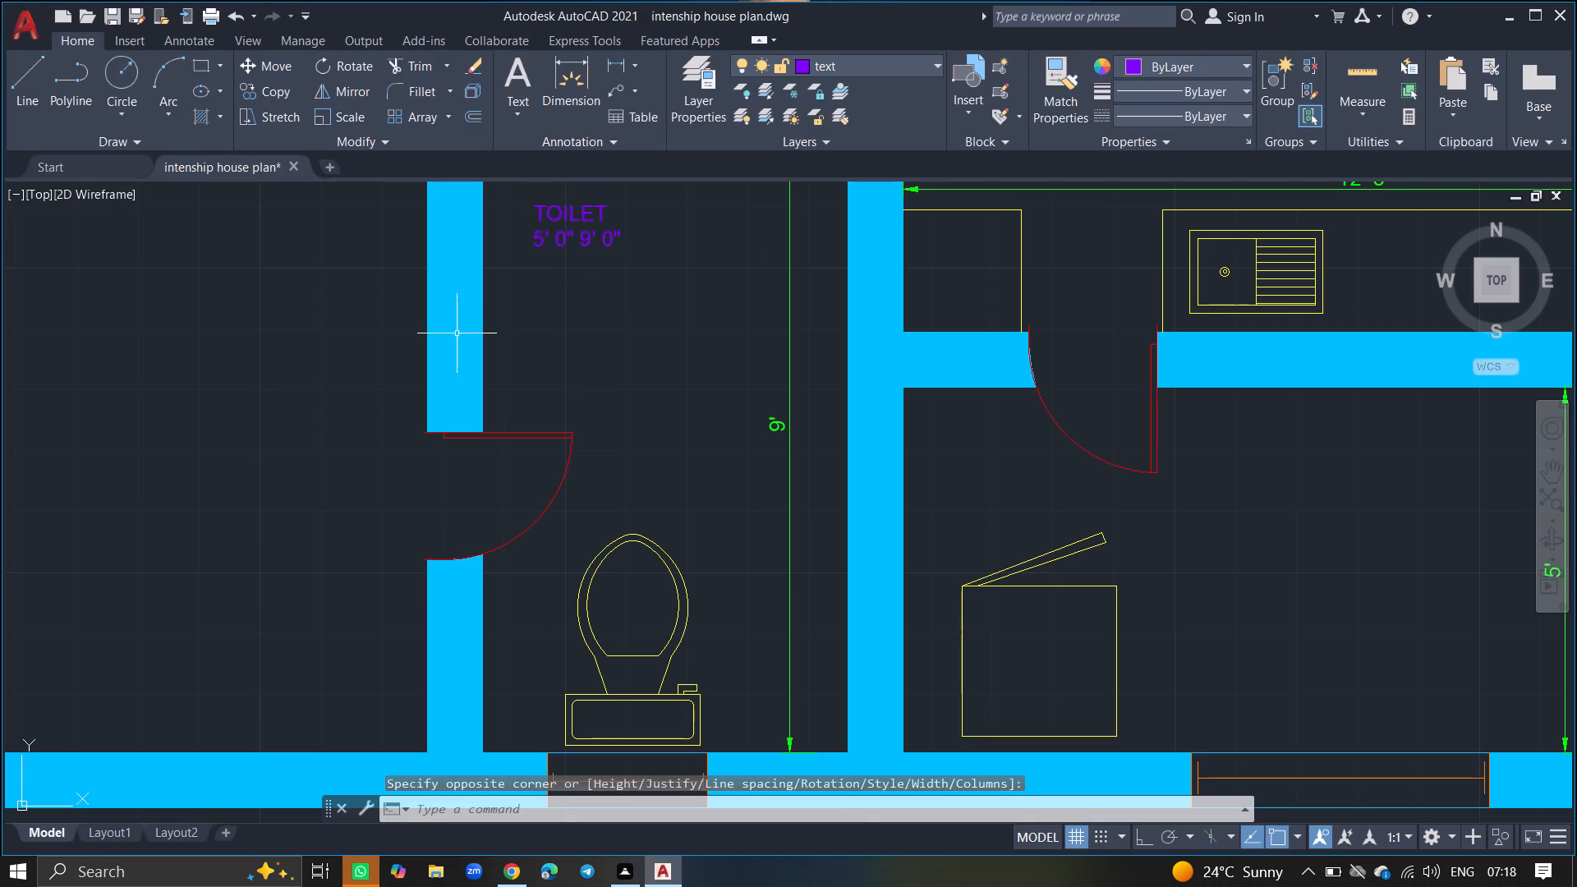
# Move the TOILET label slightly southeast, into the open floor between the washbasin and the toilet seat.
pyautogui.keyDown('ctrl'); pyautogui.scroll(-2, 473, 338); pyautogui.keyUp('ctrl')
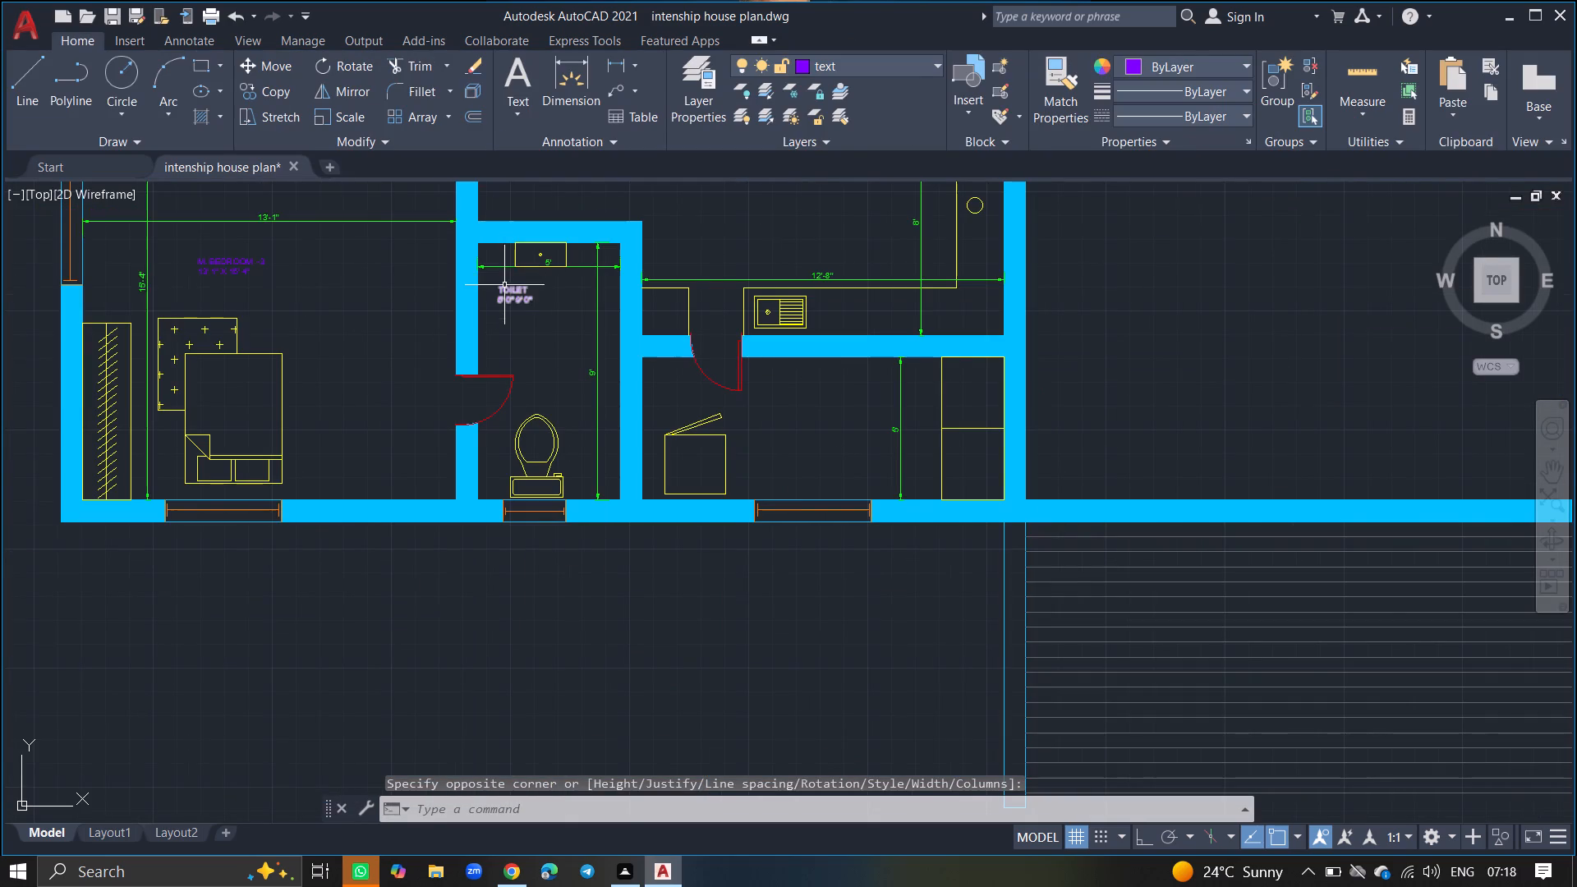
pyautogui.click(505, 288)
pyautogui.write('MOVE')
pyautogui.press('Return')
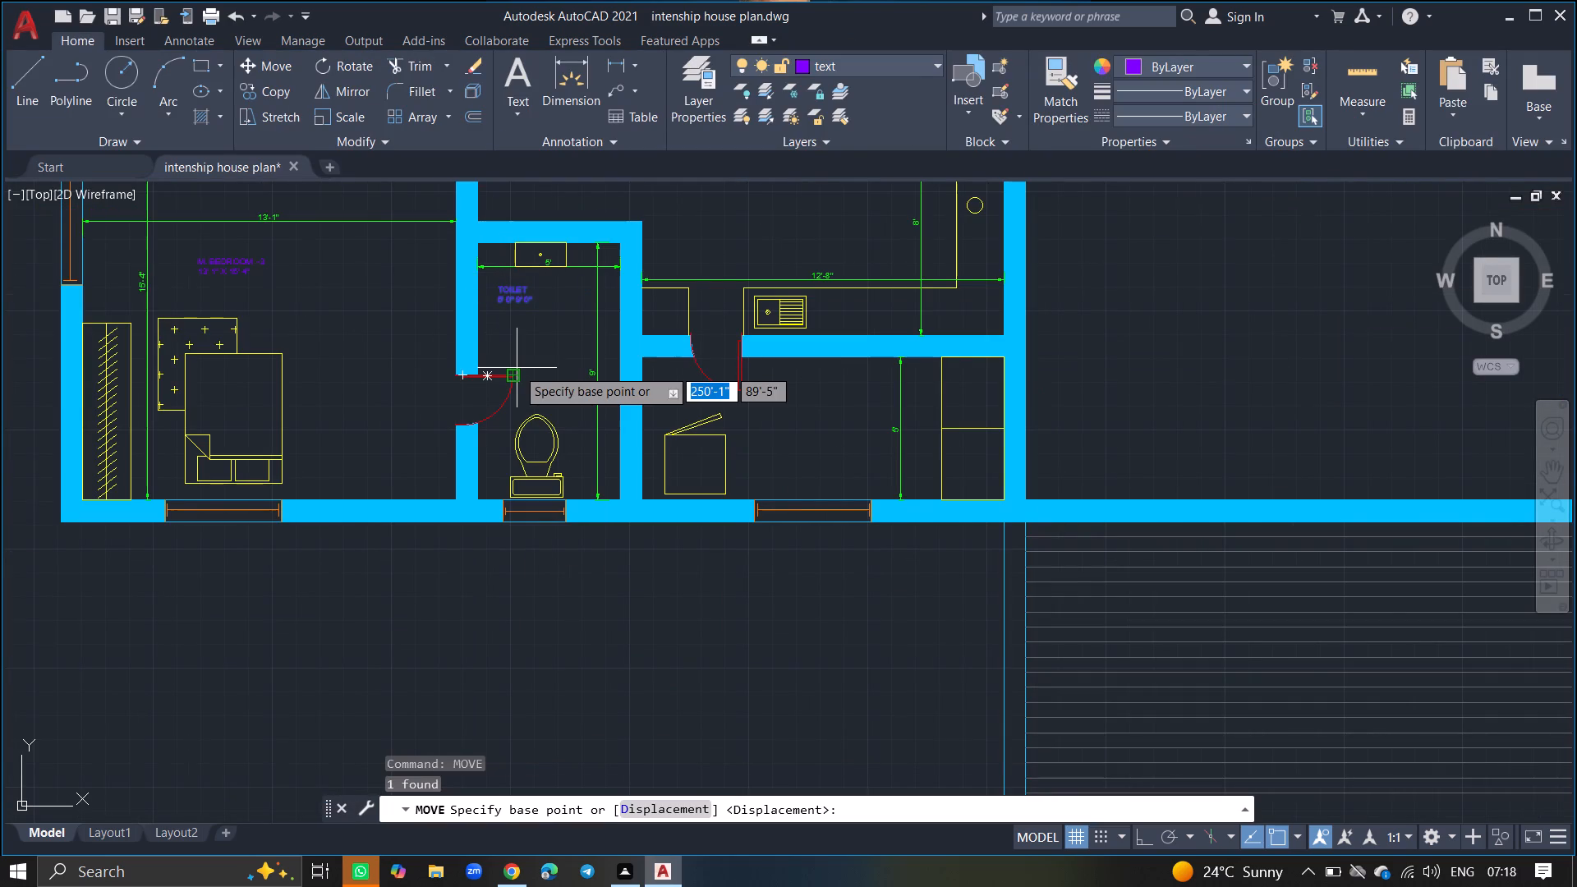
pyautogui.click(513, 296)
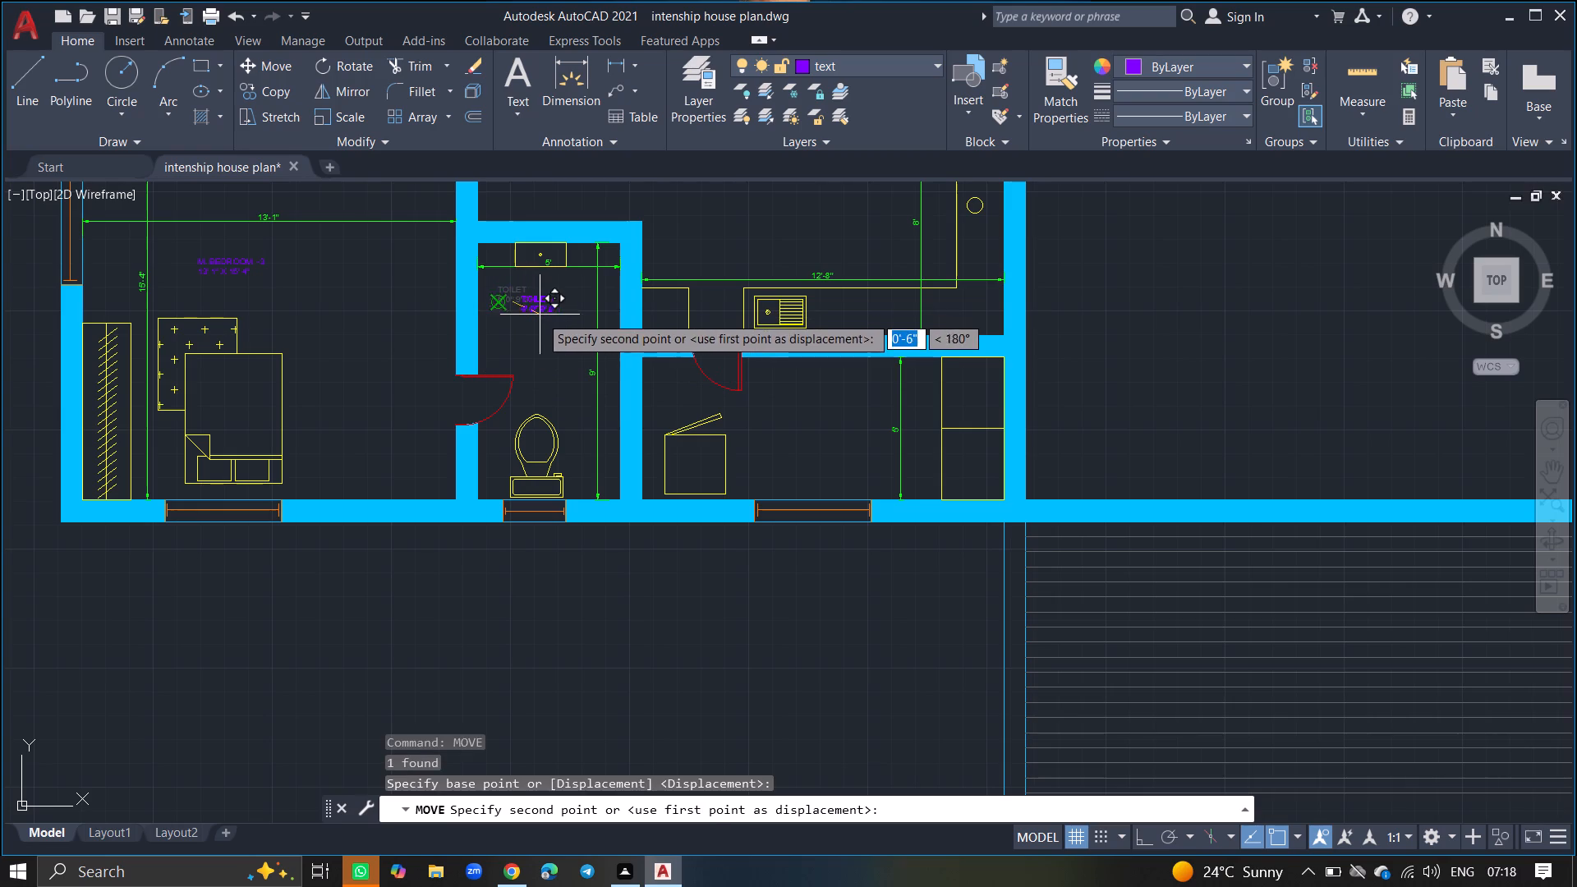
pyautogui.click(535, 324)
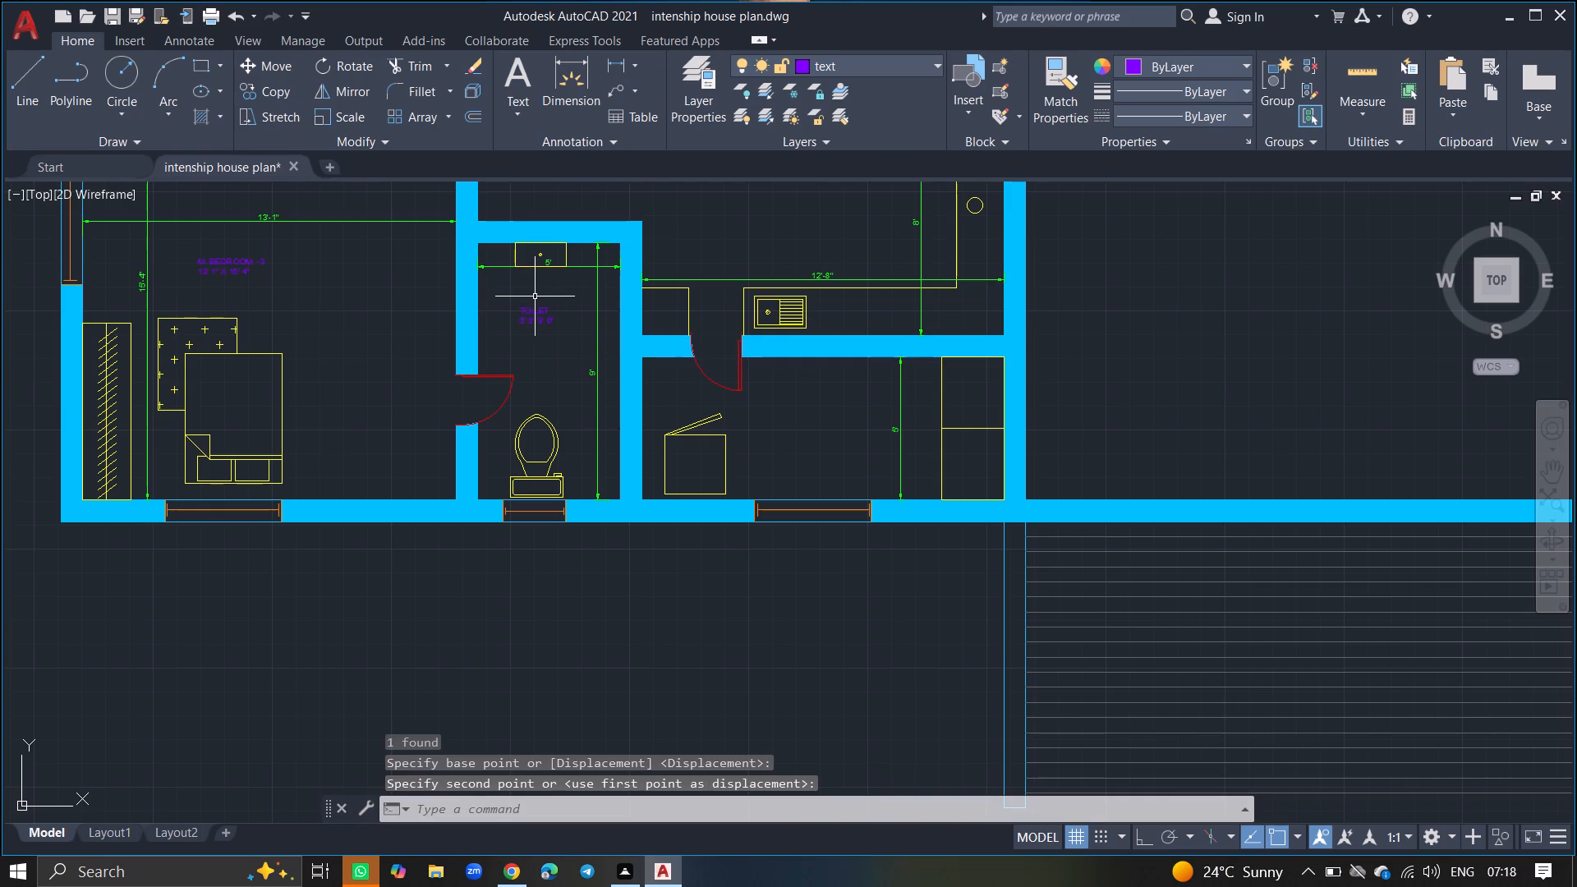
# Save the drawing.
pyautogui.hotkey('ctrl', 's')
pyautogui.hotkey('ctrl', 's')
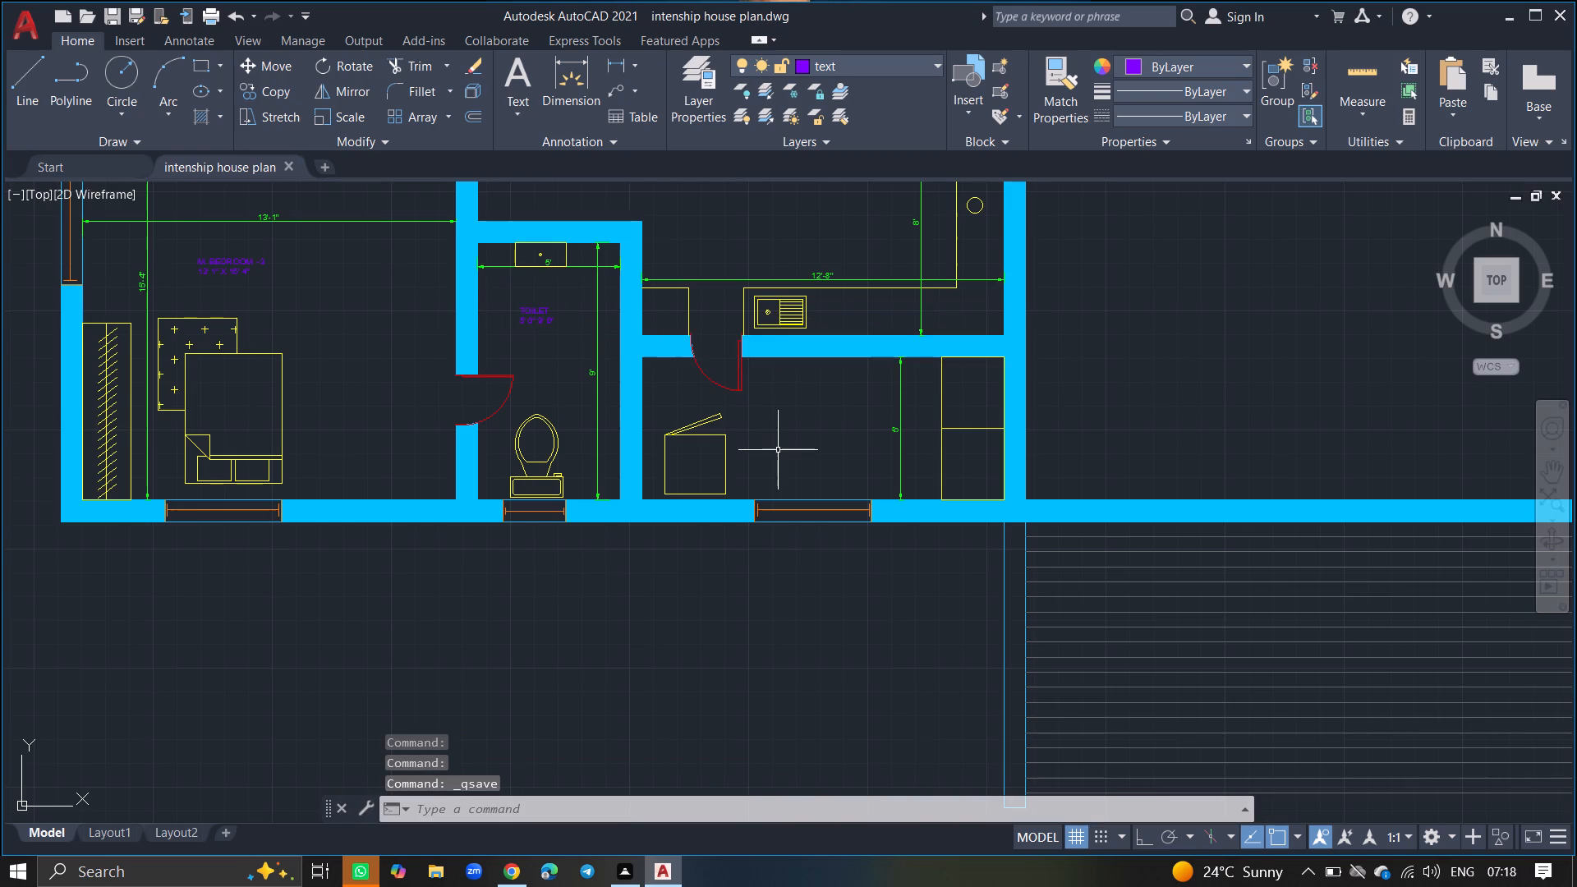
# Start a multiline text in the room south of the kitchen, between the washing machine and the 5' dimension, reading "UTILITY".
pyautogui.write('MTEX')
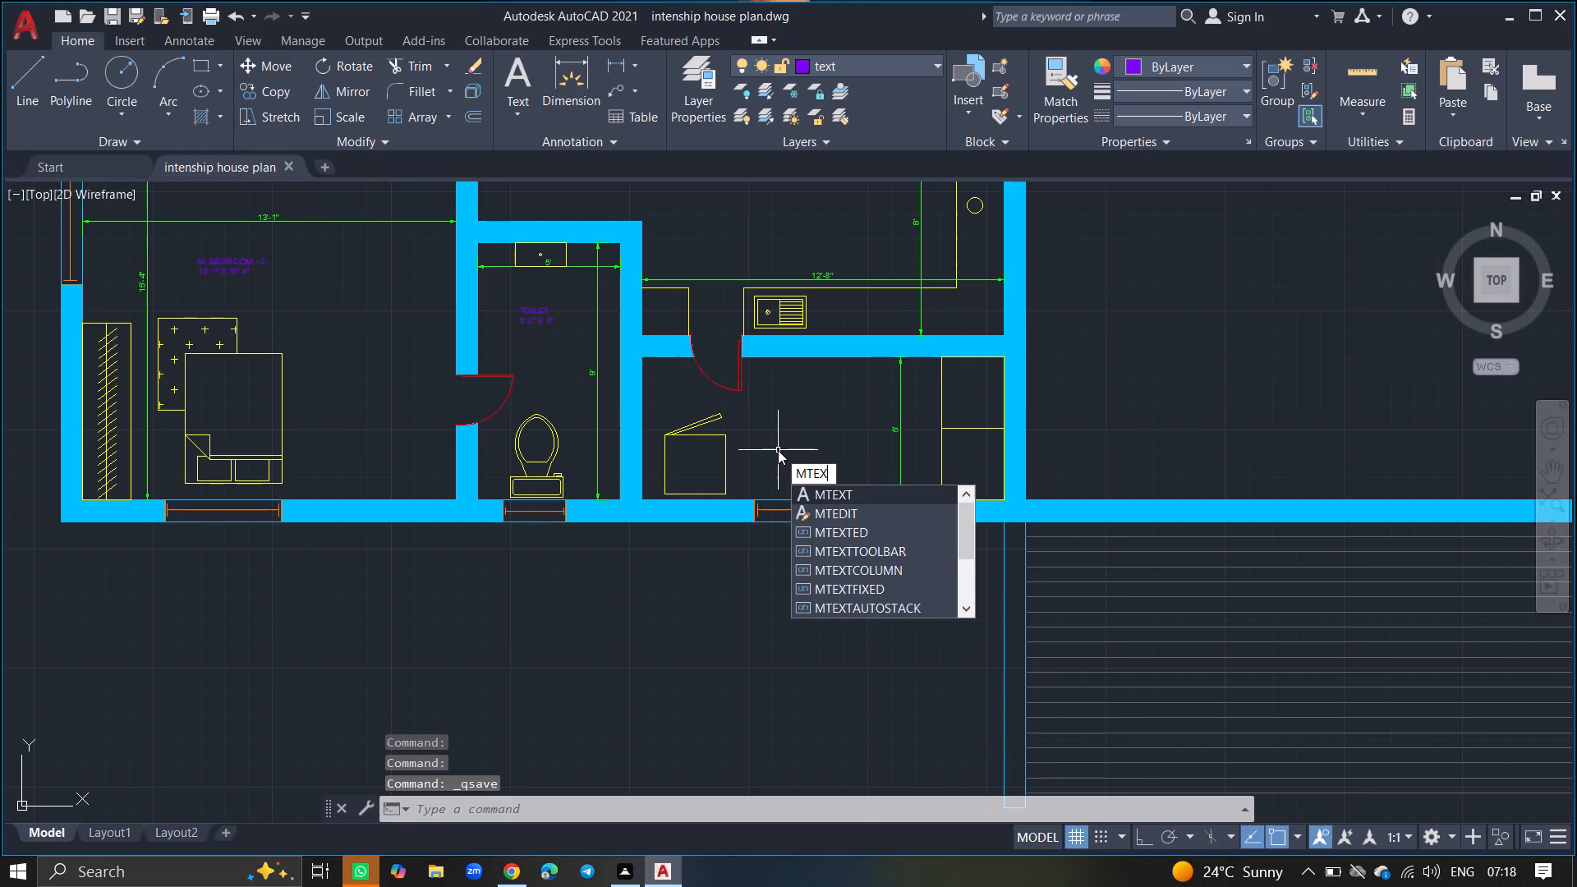
pyautogui.press('t')
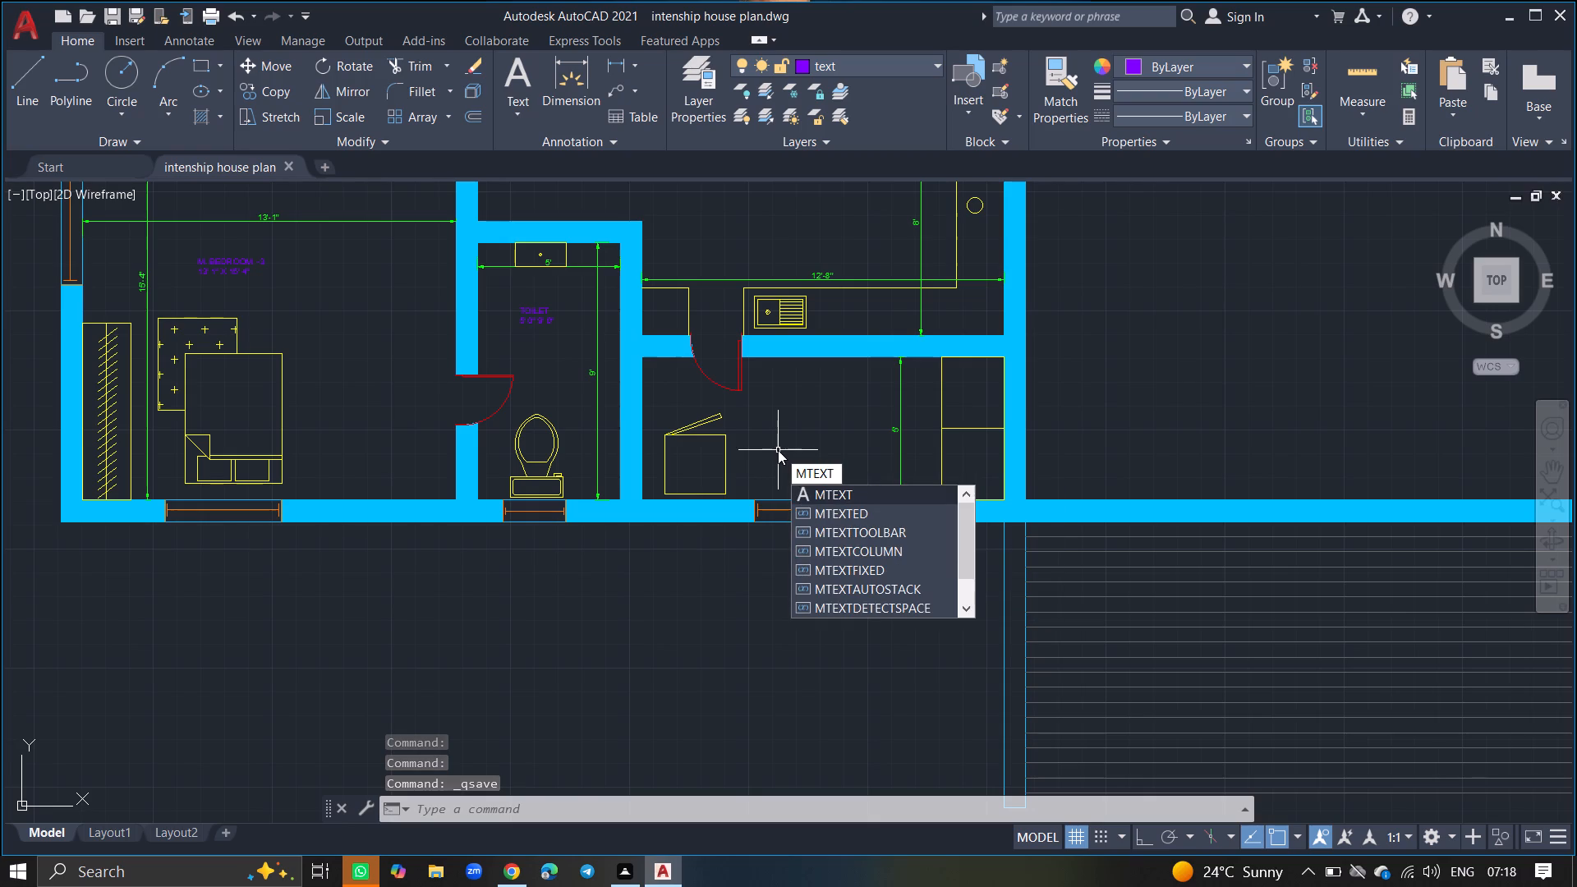
pyautogui.press('Return')
pyautogui.keyDown('ctrl'); pyautogui.scroll(5, 778, 450); pyautogui.keyUp('ctrl')
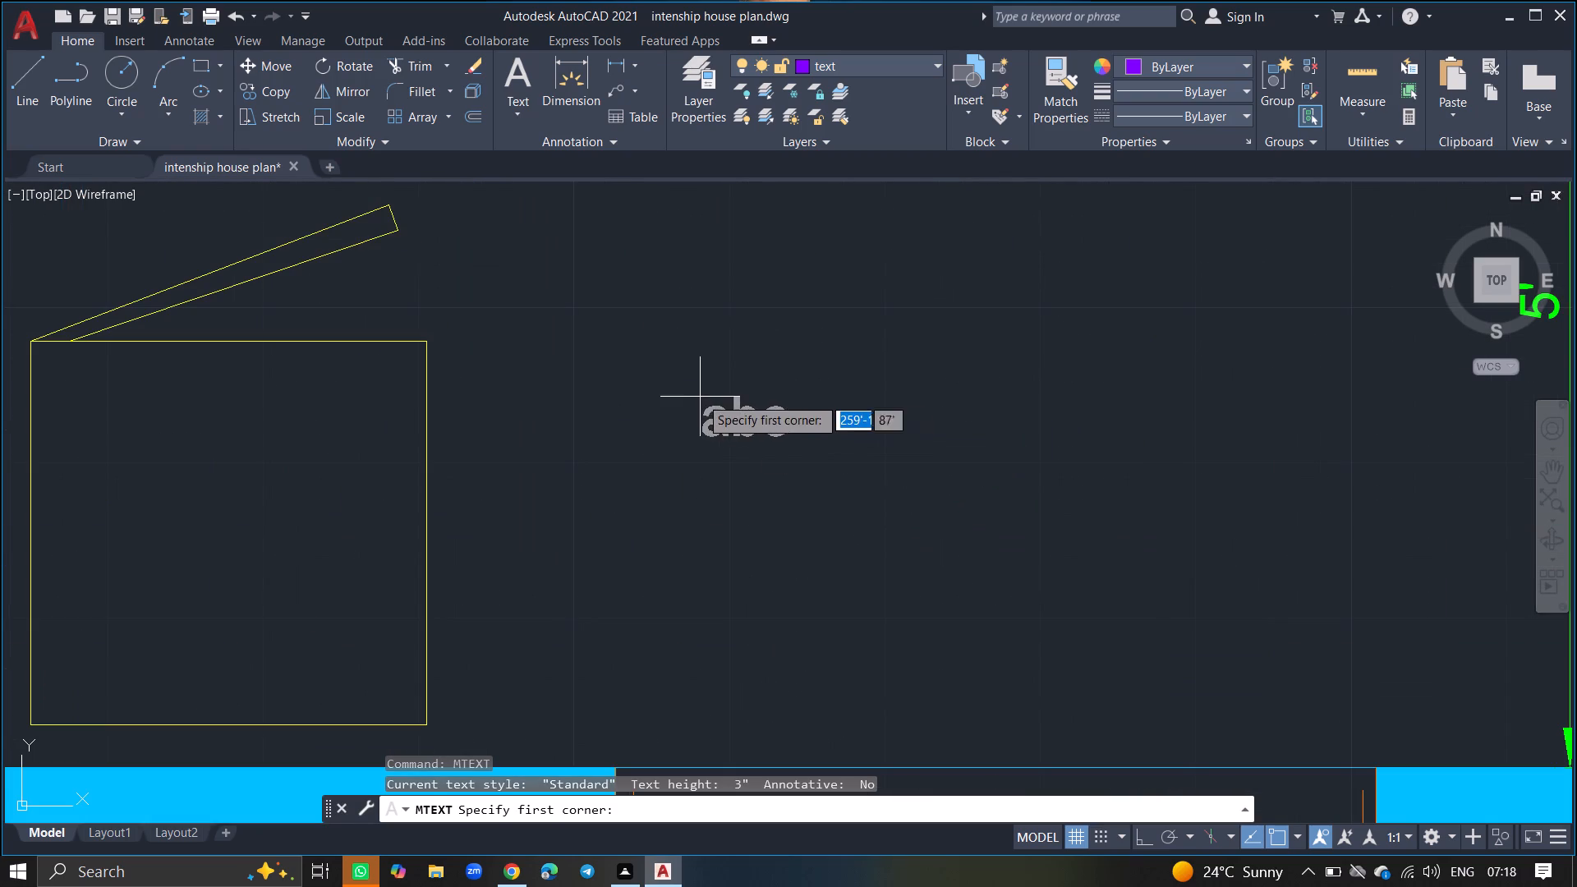
pyautogui.moveTo(689, 388); pyautogui.dragTo(1197, 516)
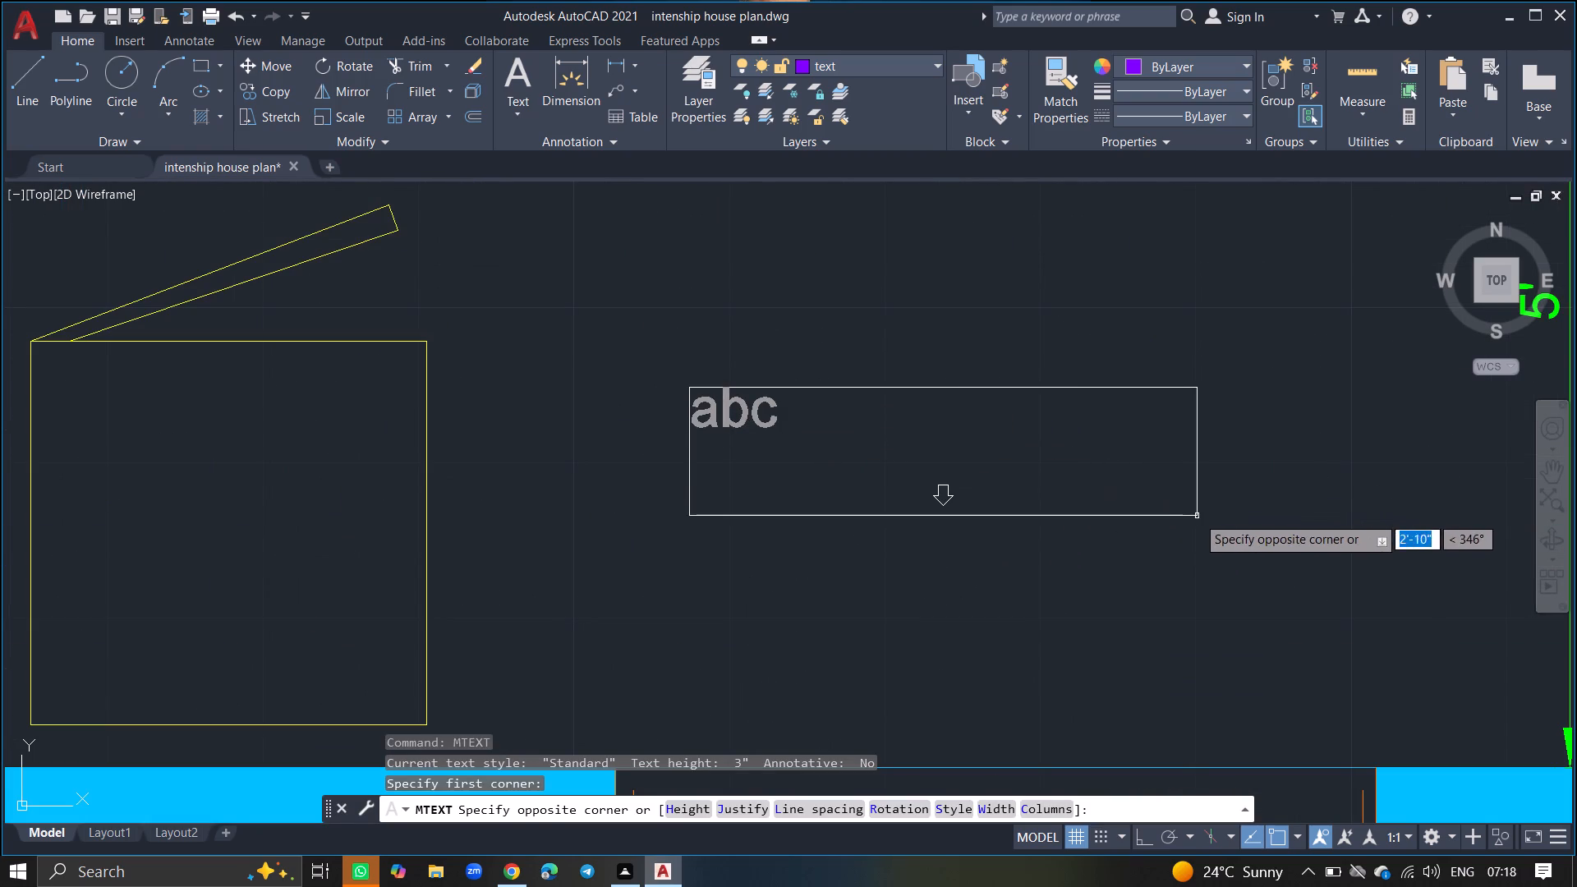
pyautogui.click(1197, 516)
pyautogui.write('UTILITY')
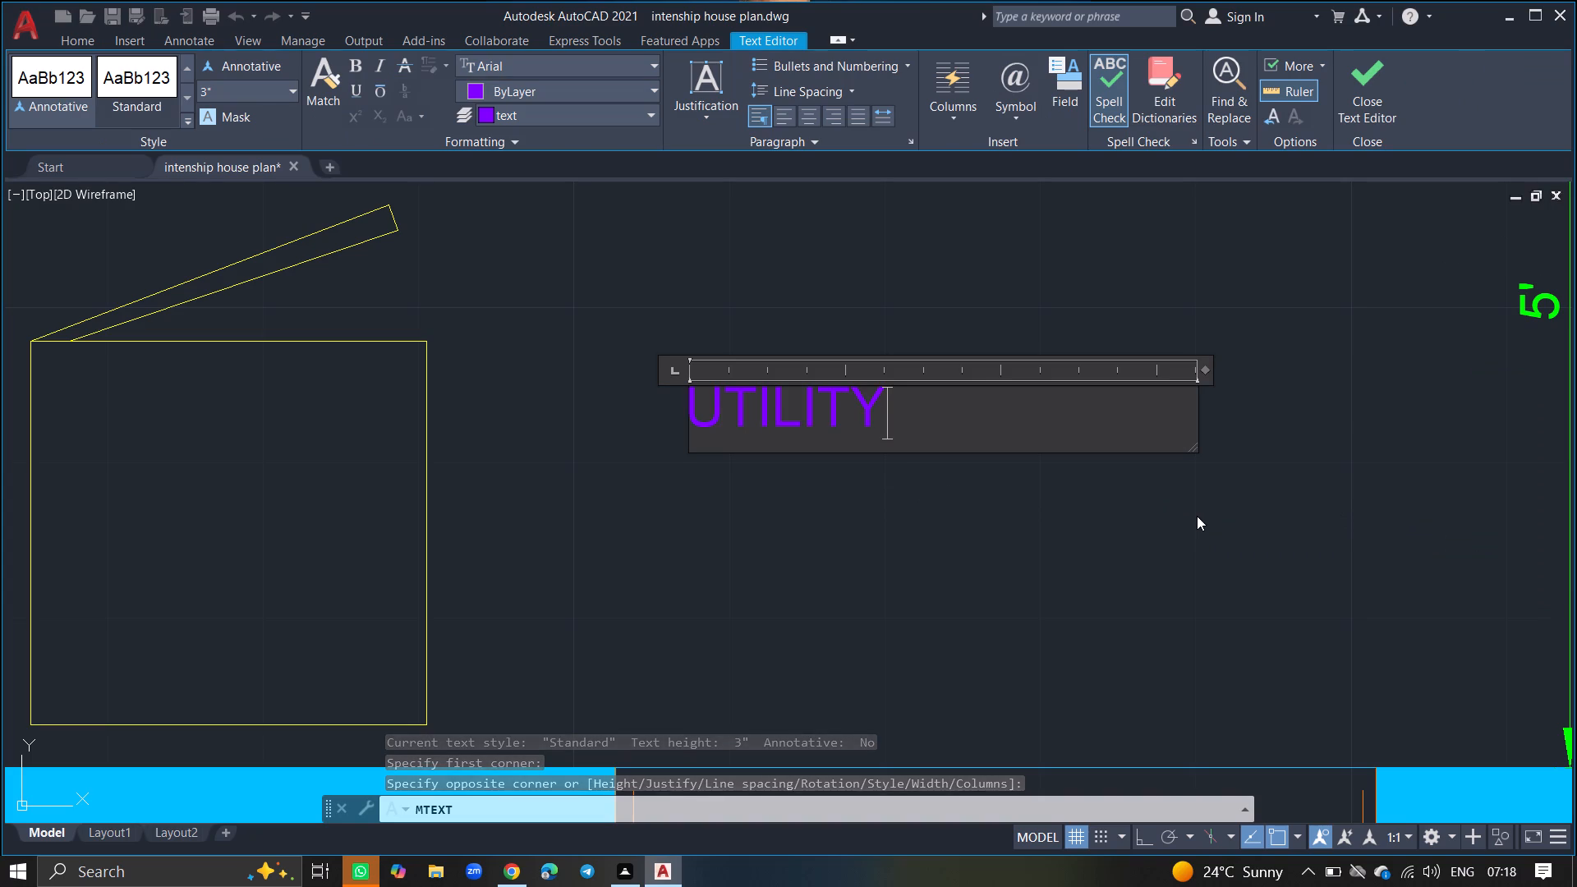
pyautogui.press('space')
# Add a second line reading WIDE 5' 0" to the UTILITY label and finish the text.
pyautogui.press('Return')
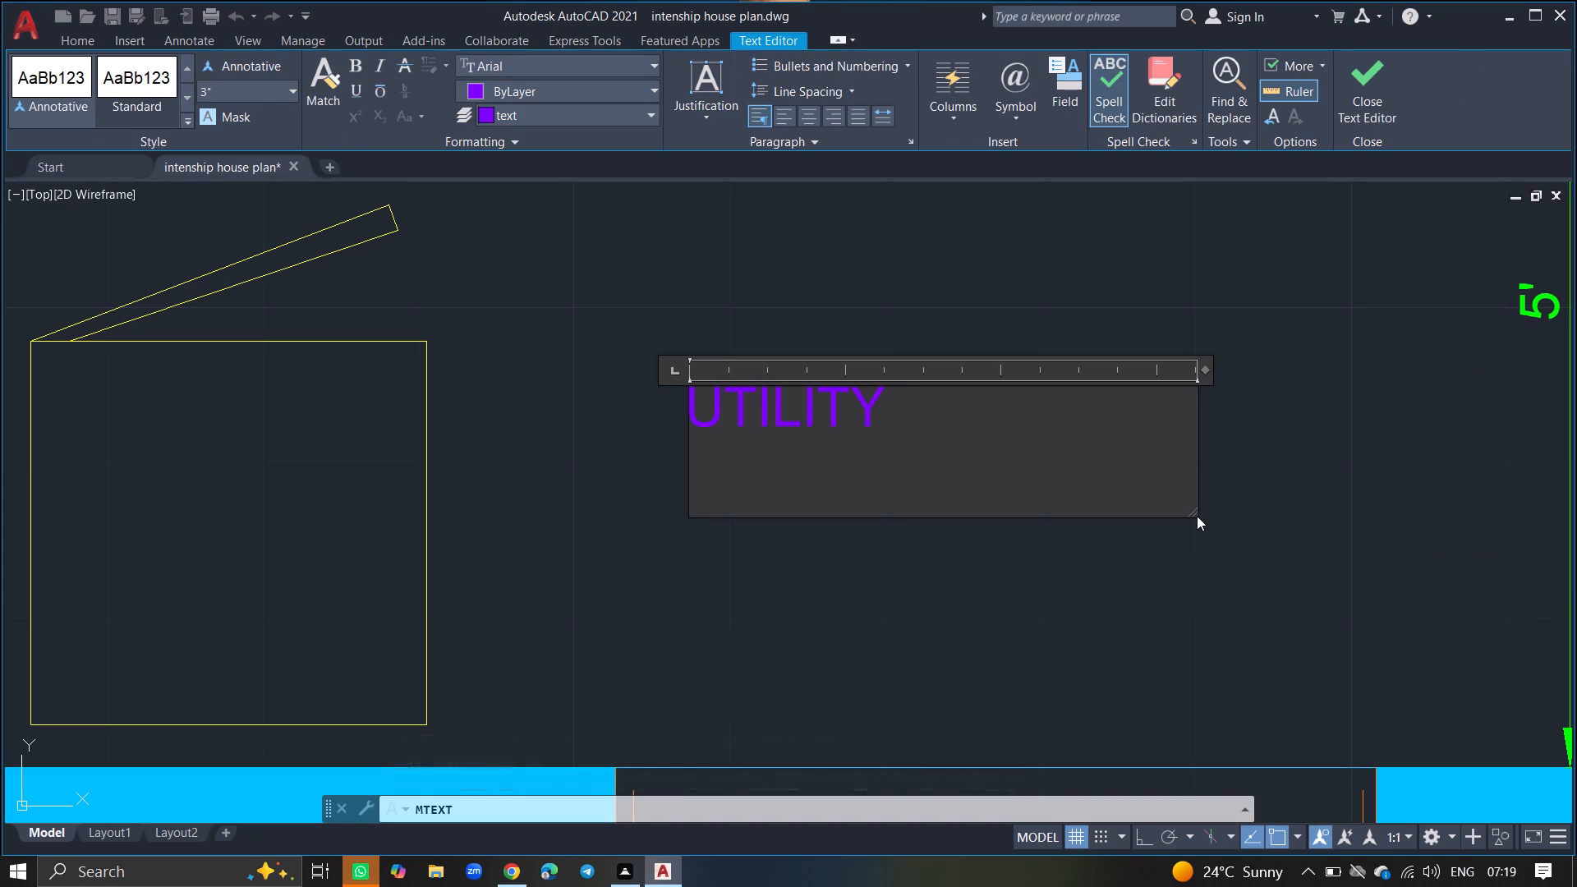
pyautogui.write('WIDE')
pyautogui.press('space')
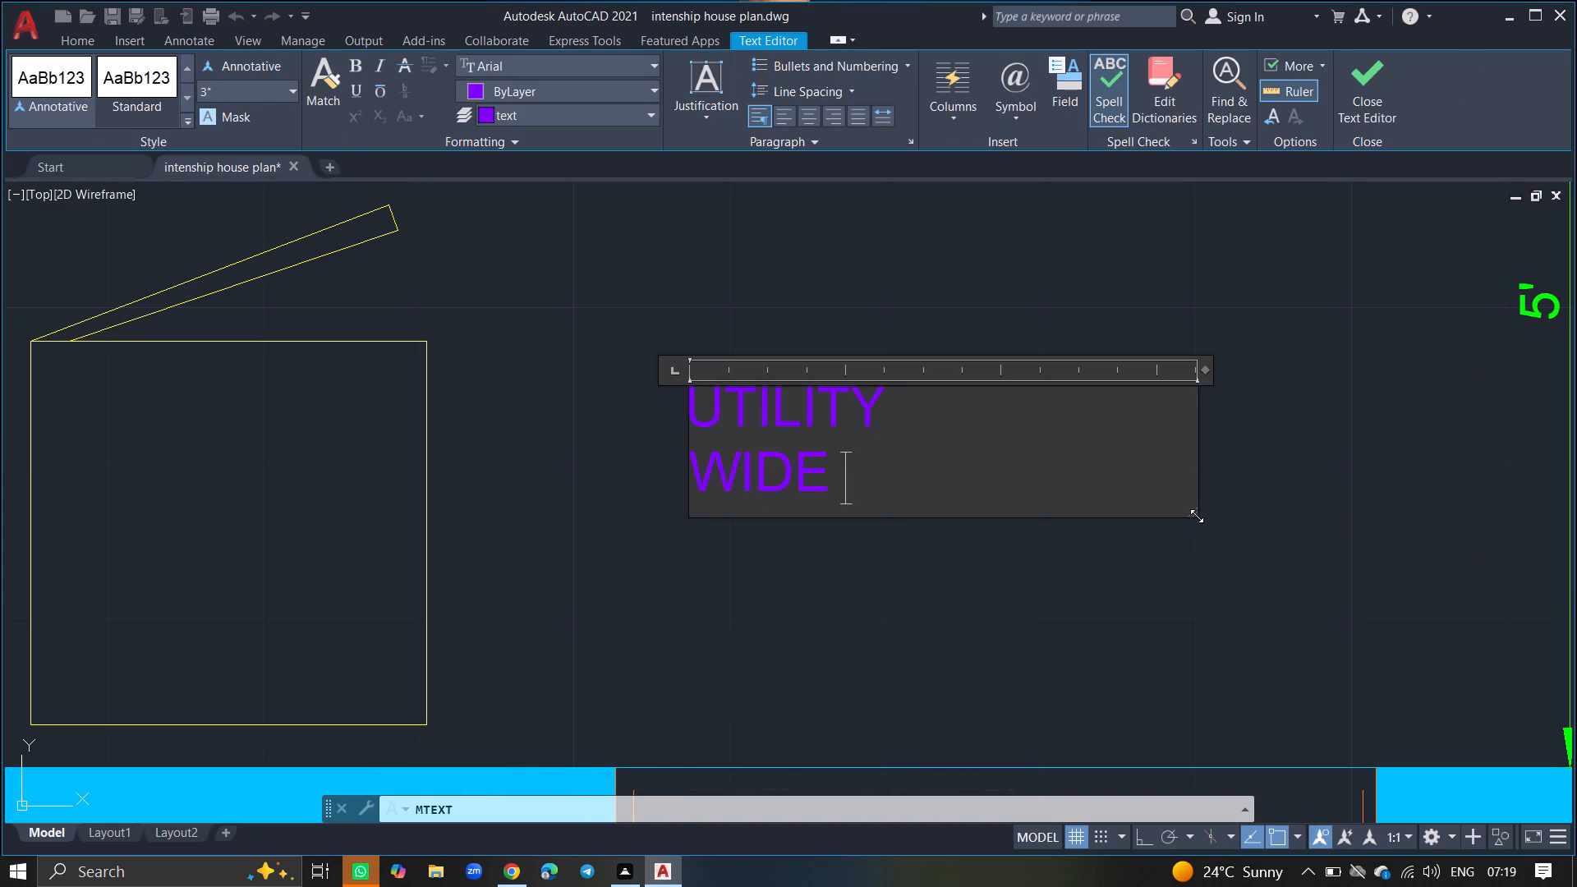
pyautogui.write("5'")
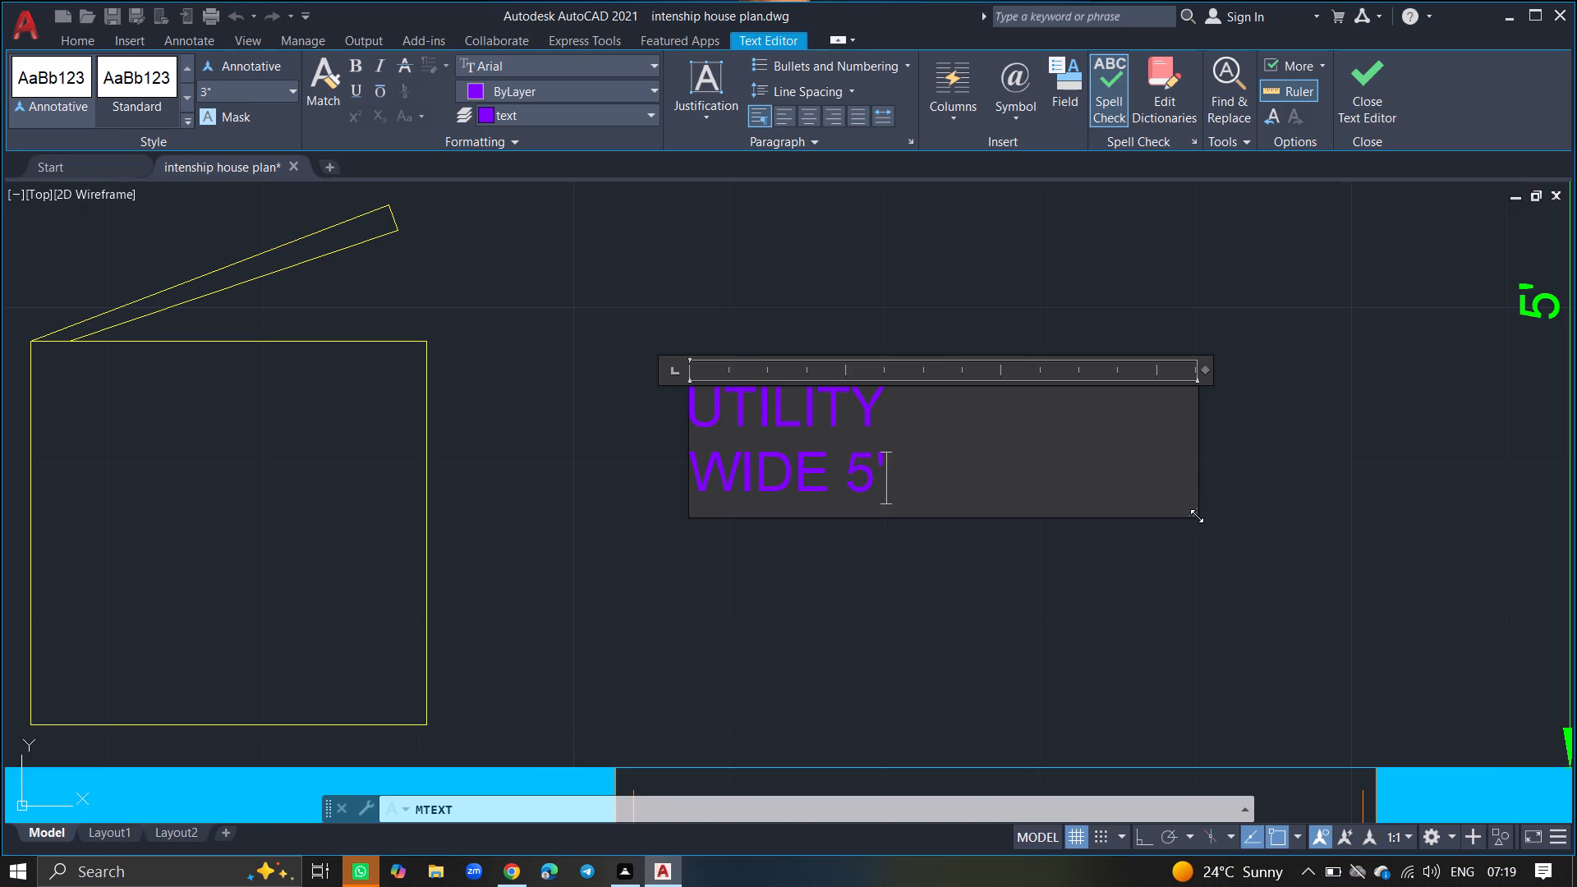
pyautogui.press('space')
pyautogui.press('0')
pyautogui.hotkey('shift', '"')
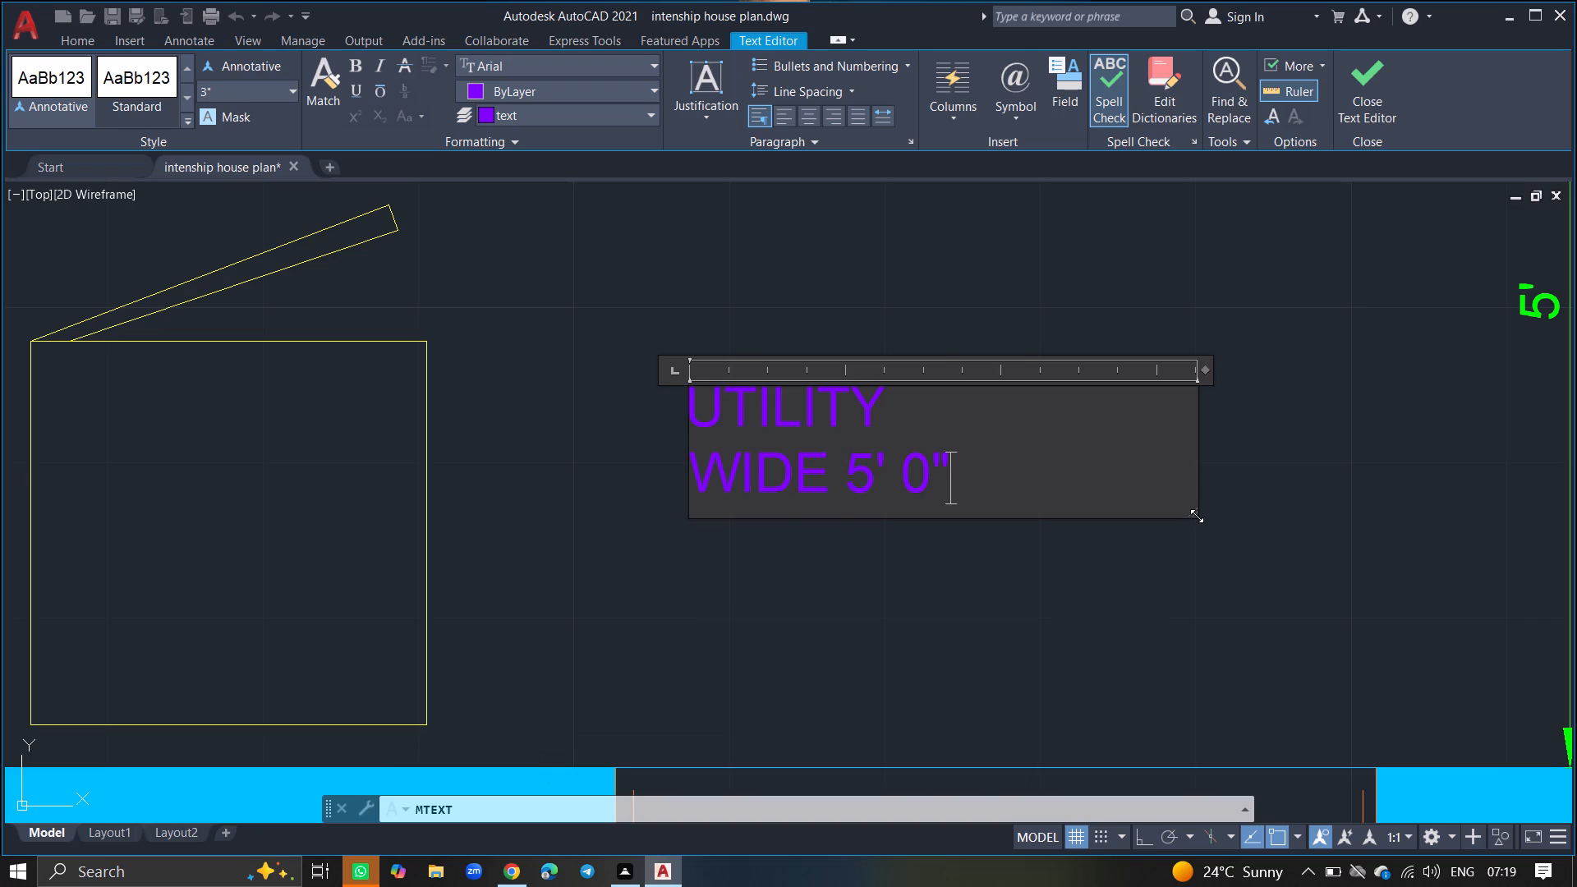
pyautogui.click(1156, 621)
# Start a multiline text in the middle of the kitchen, above the 12'-8" dimension, reading "KITCHEN".
pyautogui.keyDown('ctrl'); pyautogui.scroll(-3, 1156, 621); pyautogui.keyUp('ctrl')
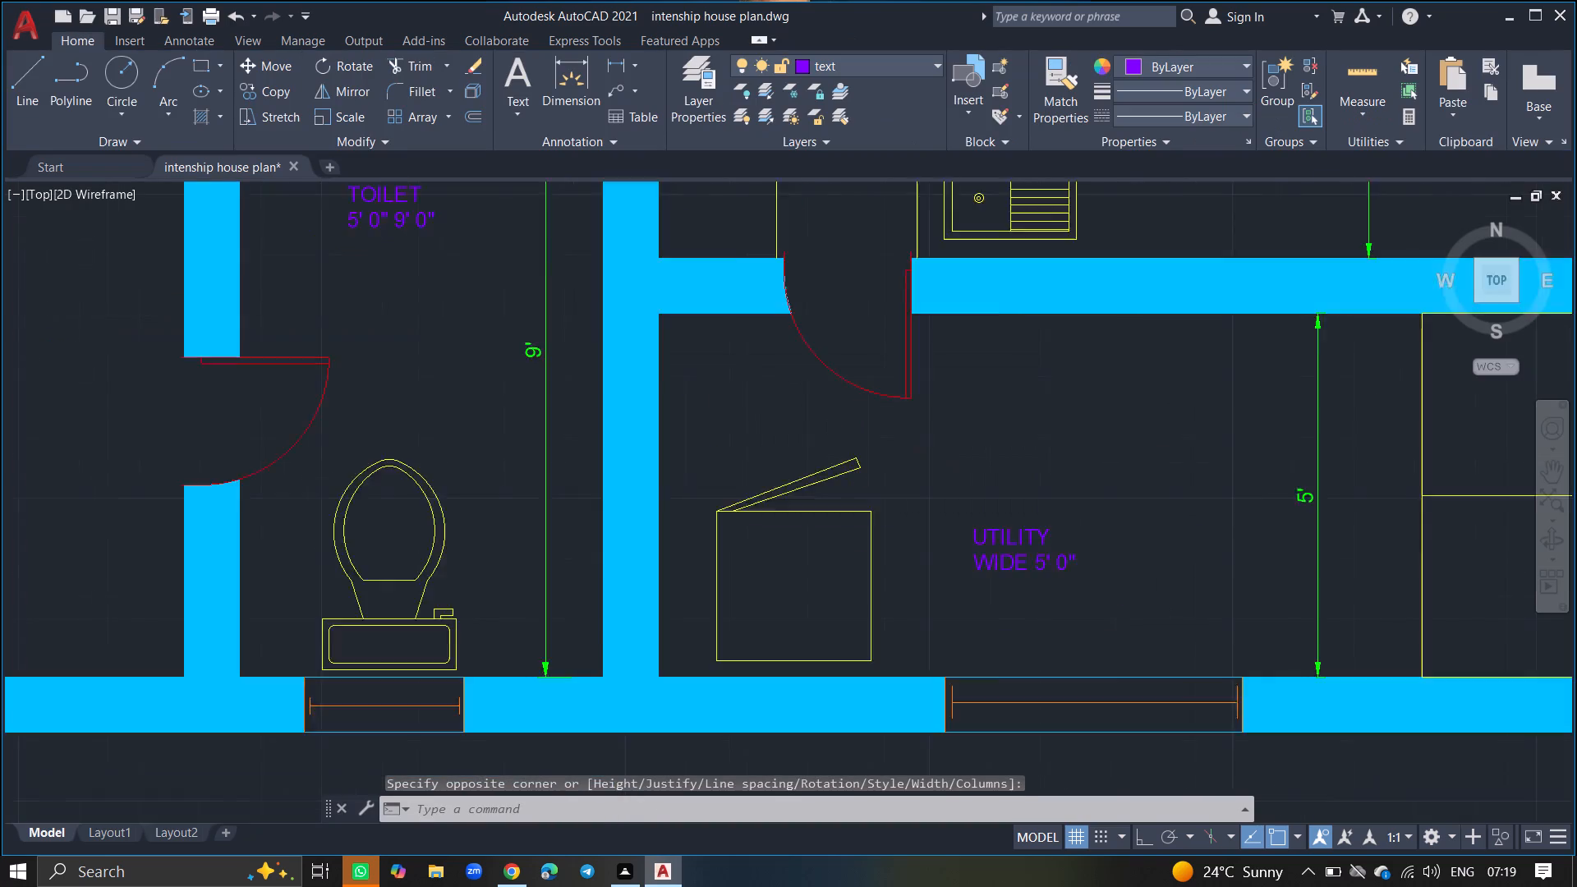
pyautogui.keyDown('ctrl'); pyautogui.scroll(-2, 1156, 621); pyautogui.keyUp('ctrl')
pyautogui.keyDown('ctrl'); pyautogui.scroll(2, 1143, 434); pyautogui.keyUp('ctrl')
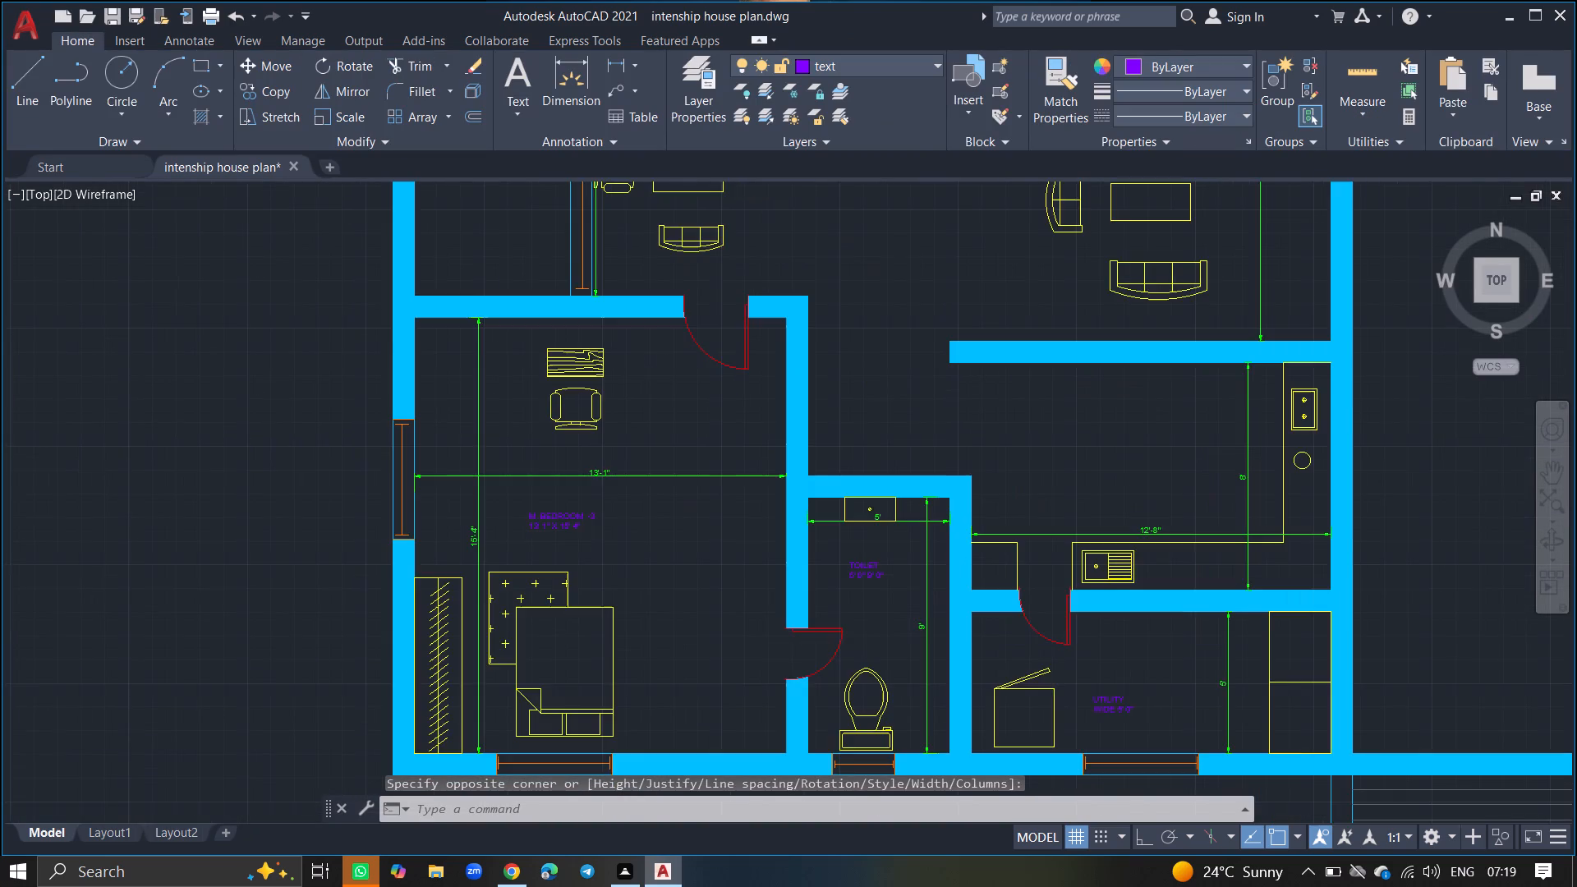
pyautogui.write('MTEXT')
pyautogui.press('Return')
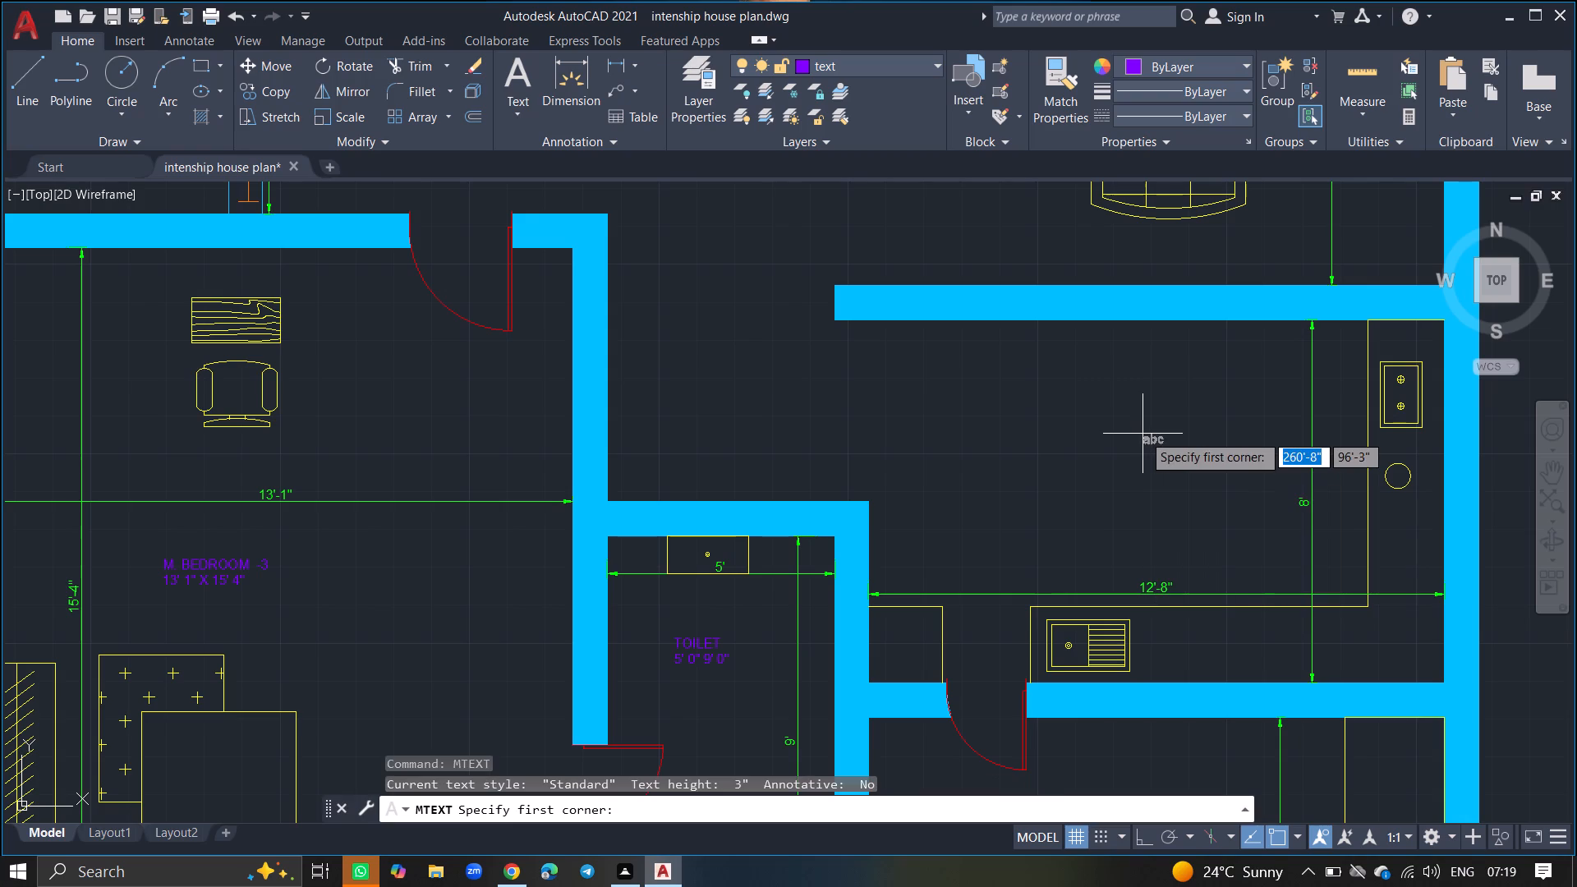
pyautogui.keyDown('ctrl'); pyautogui.scroll(4, 1143, 434); pyautogui.keyUp('ctrl')
pyautogui.keyDown('ctrl'); pyautogui.scroll(-4, 1041, 448); pyautogui.keyUp('ctrl')
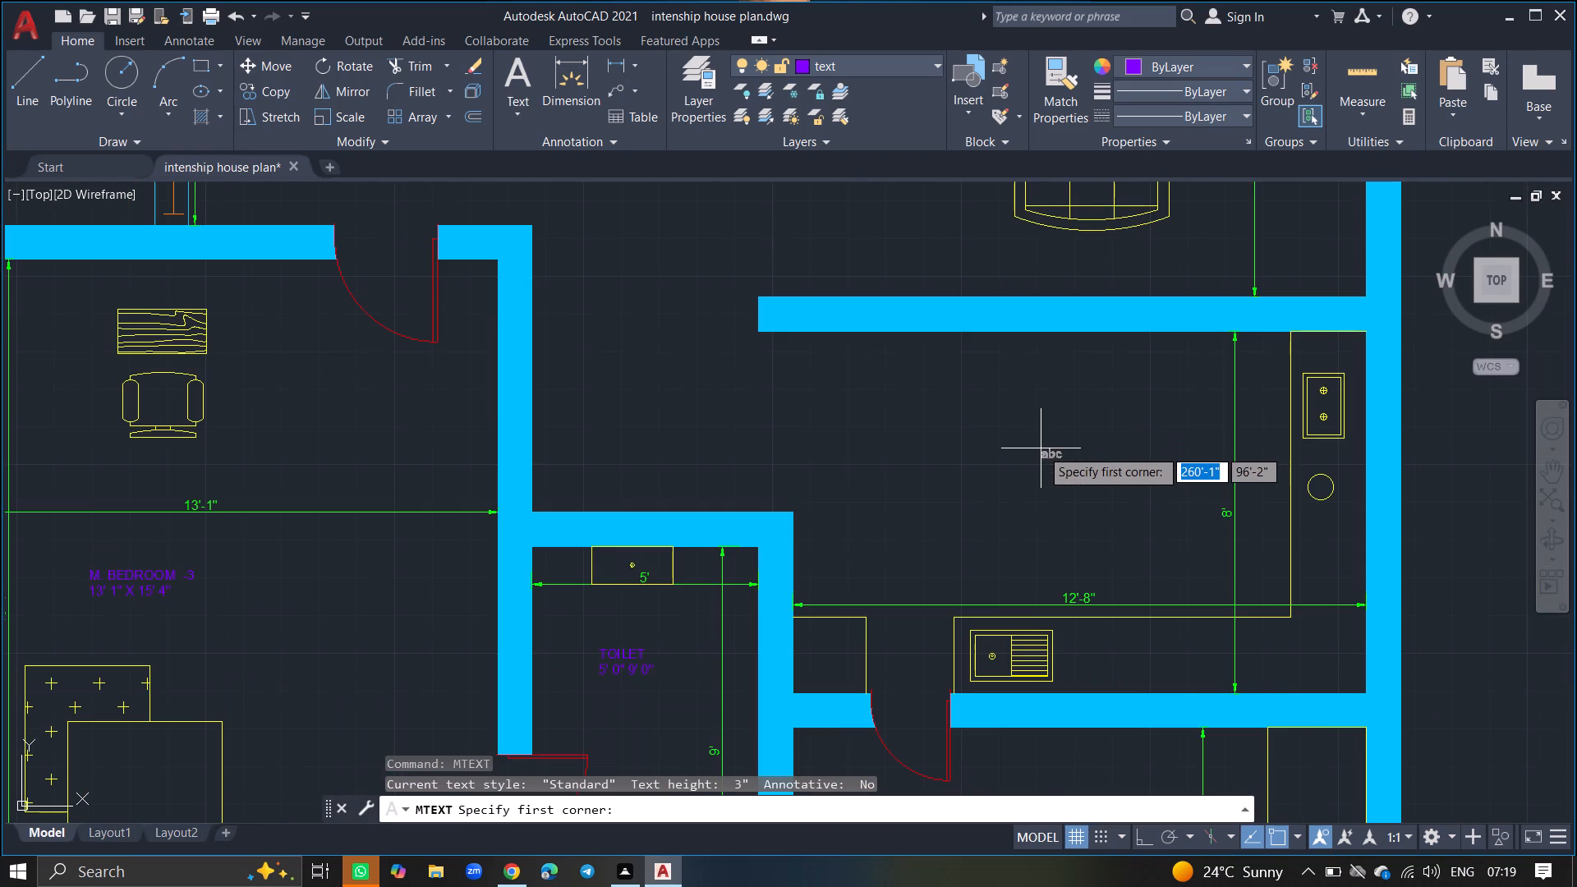
pyautogui.doubleClick(963, 478)
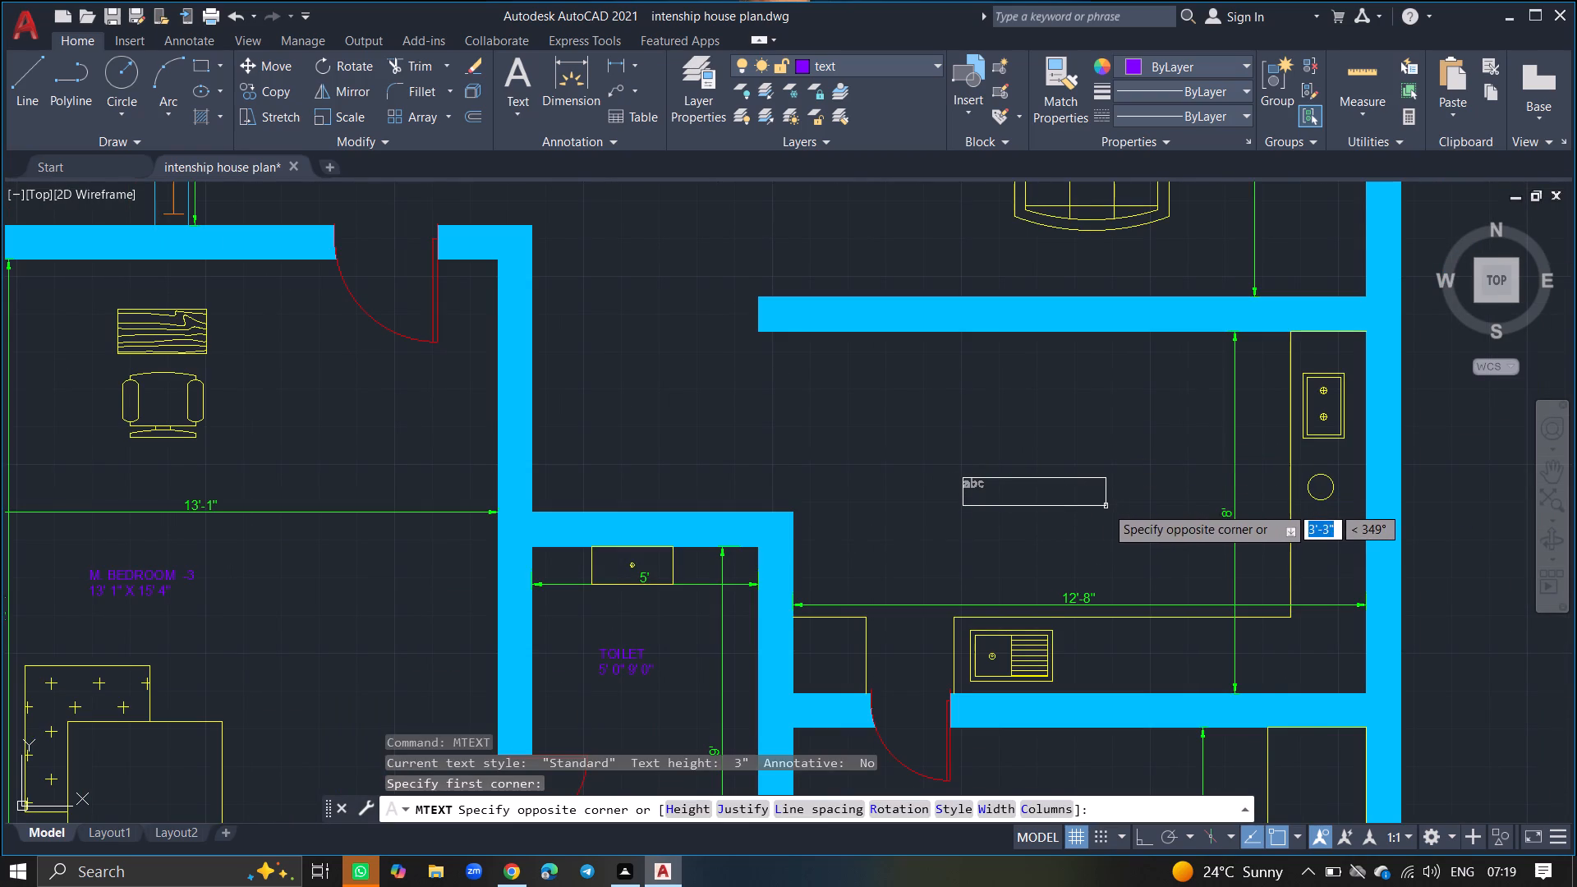
pyautogui.click(1106, 506)
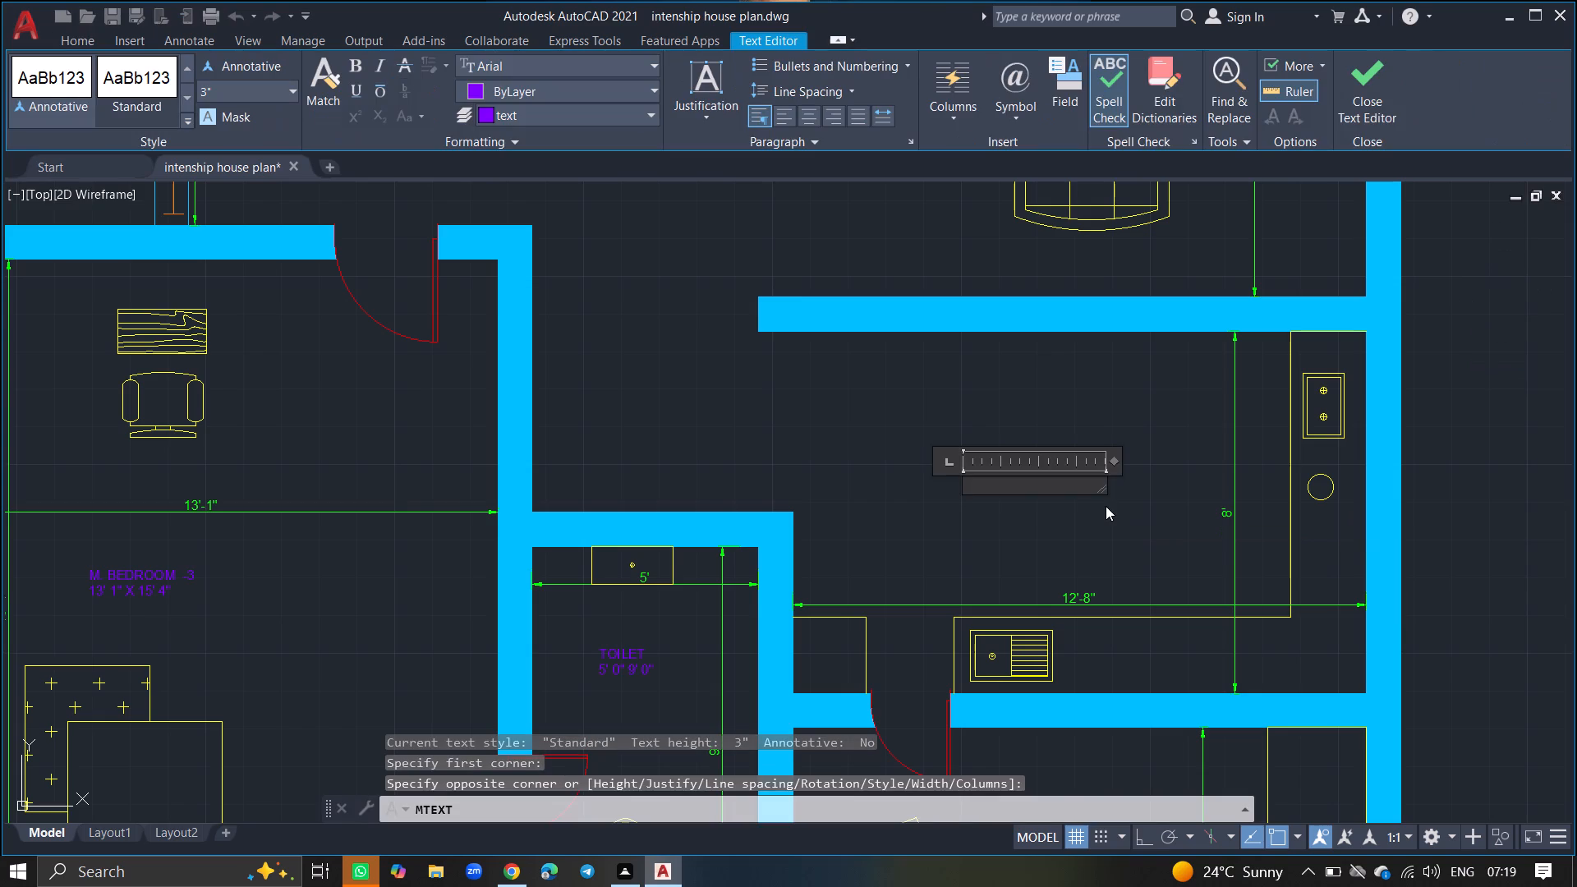
pyautogui.write('KITCHE')
pyautogui.press('n')
pyautogui.keyDown('ctrl'); pyautogui.scroll(3, 1106, 506); pyautogui.keyUp('ctrl')
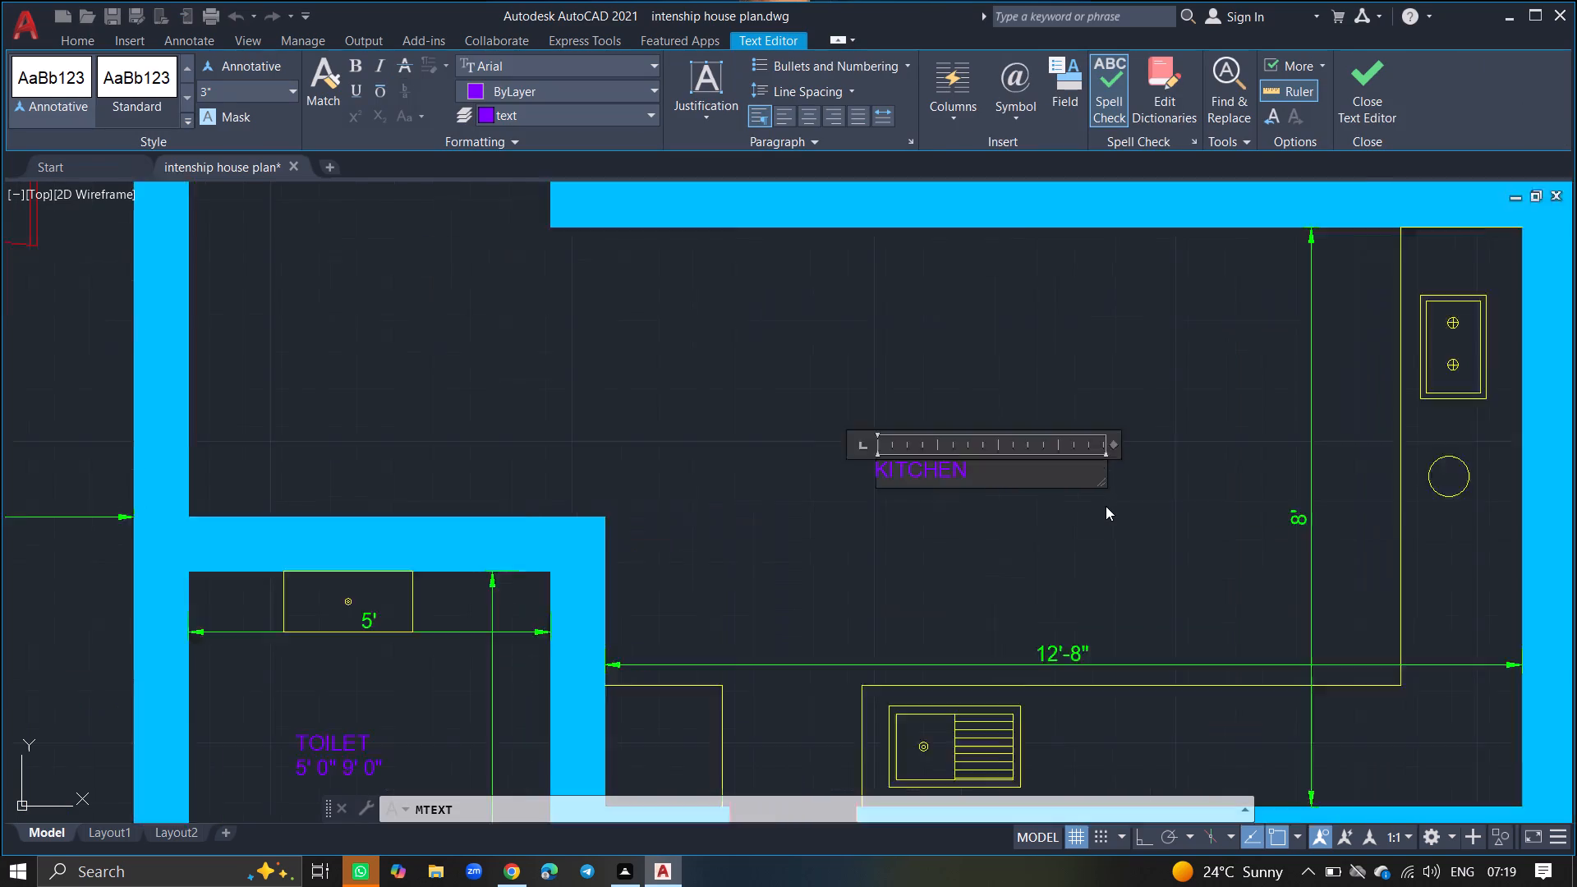
# Add a second line reading 12' 8" X 8' 0" to the KITCHEN label and finish the text.
pyautogui.press('Return')
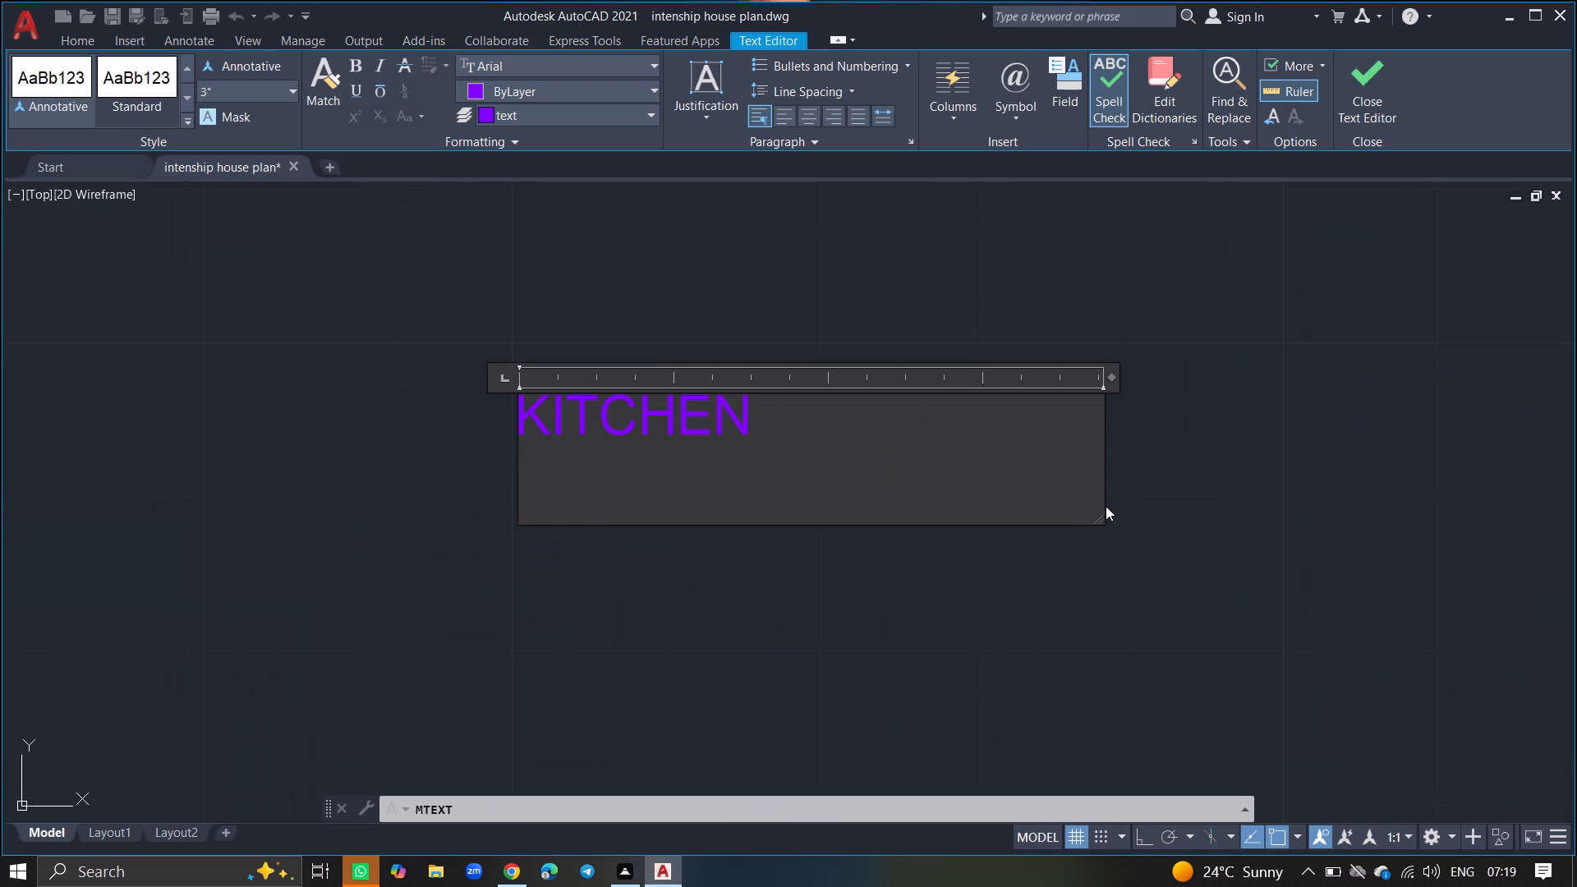
pyautogui.keyDown('ctrl'); pyautogui.scroll(-2, 1106, 506); pyautogui.keyUp('ctrl')
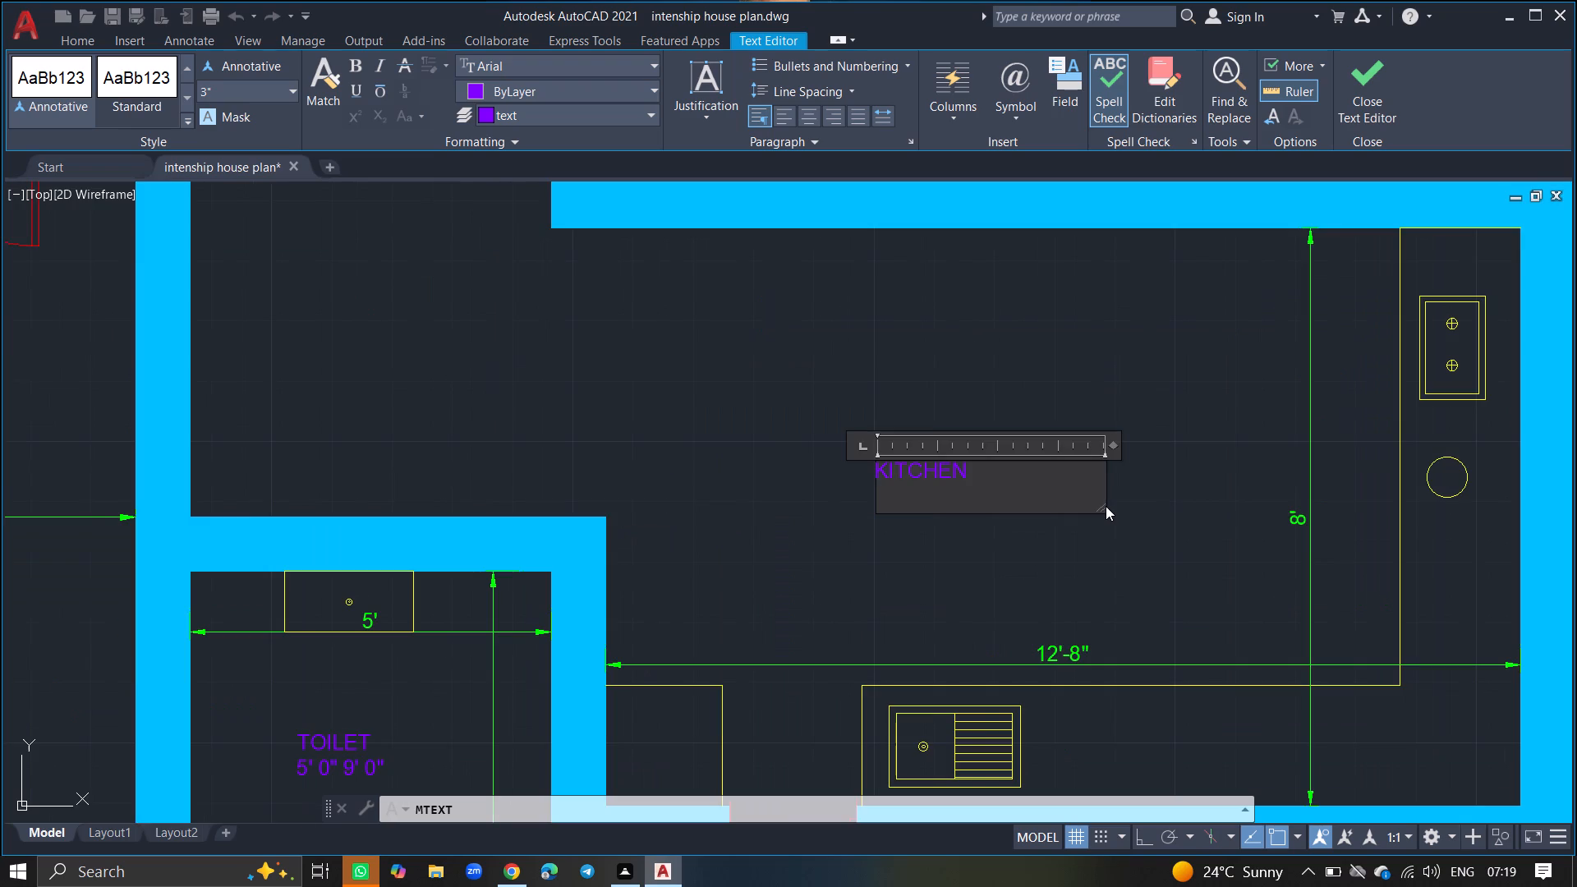
pyautogui.write('12')
pyautogui.write("' 8")
pyautogui.hotkey('shift', '"')
pyautogui.keyDown('ctrl'); pyautogui.scroll(2, 1106, 506); pyautogui.keyUp('ctrl')
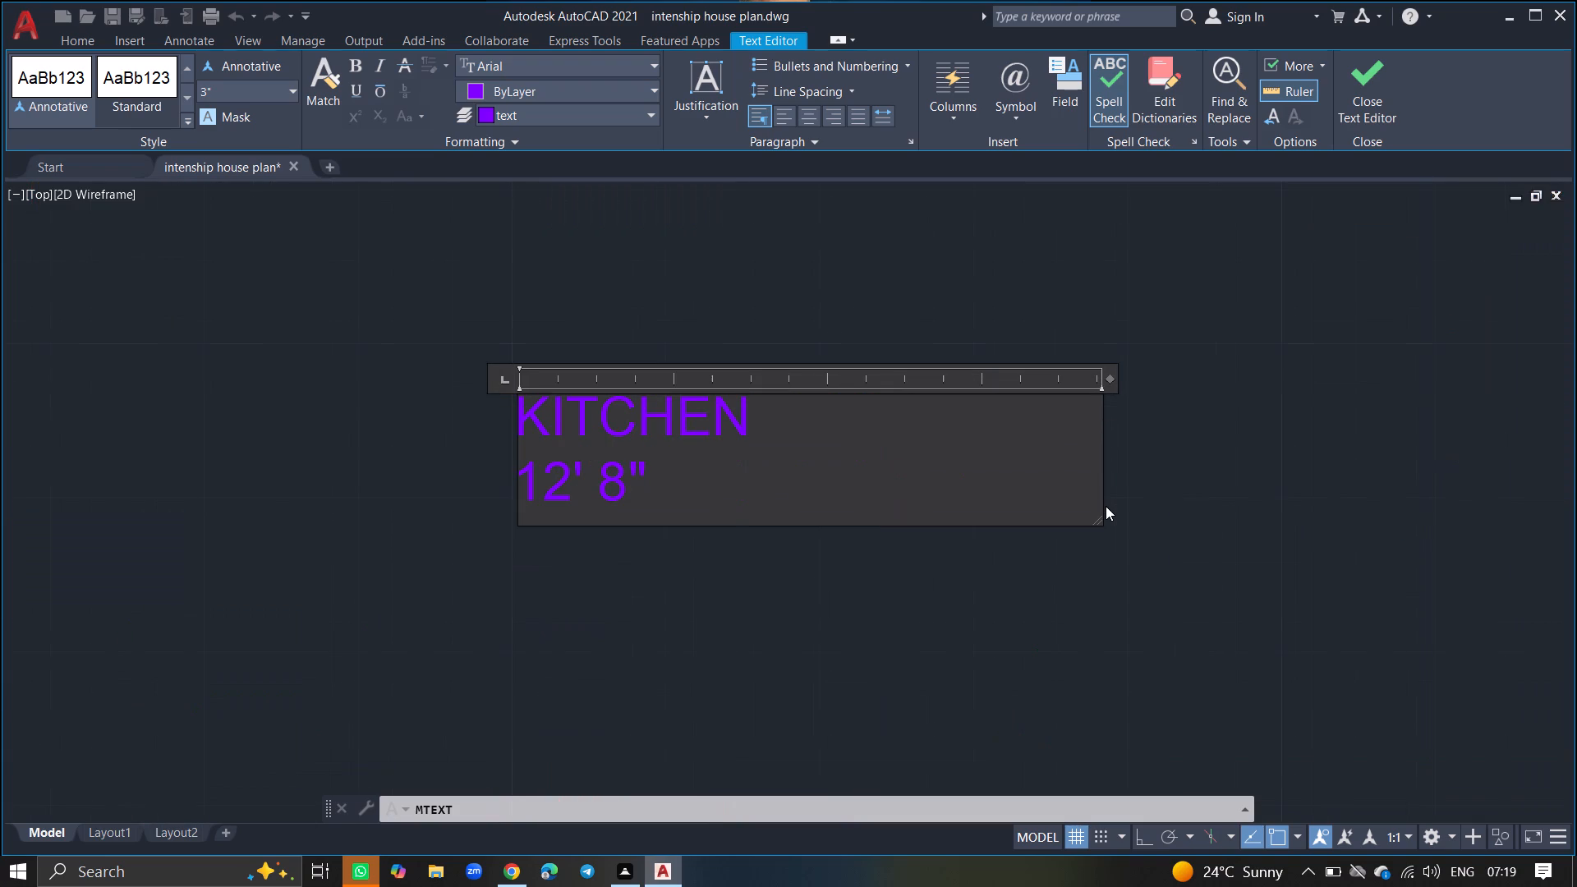
pyautogui.press('space')
pyautogui.write('X')
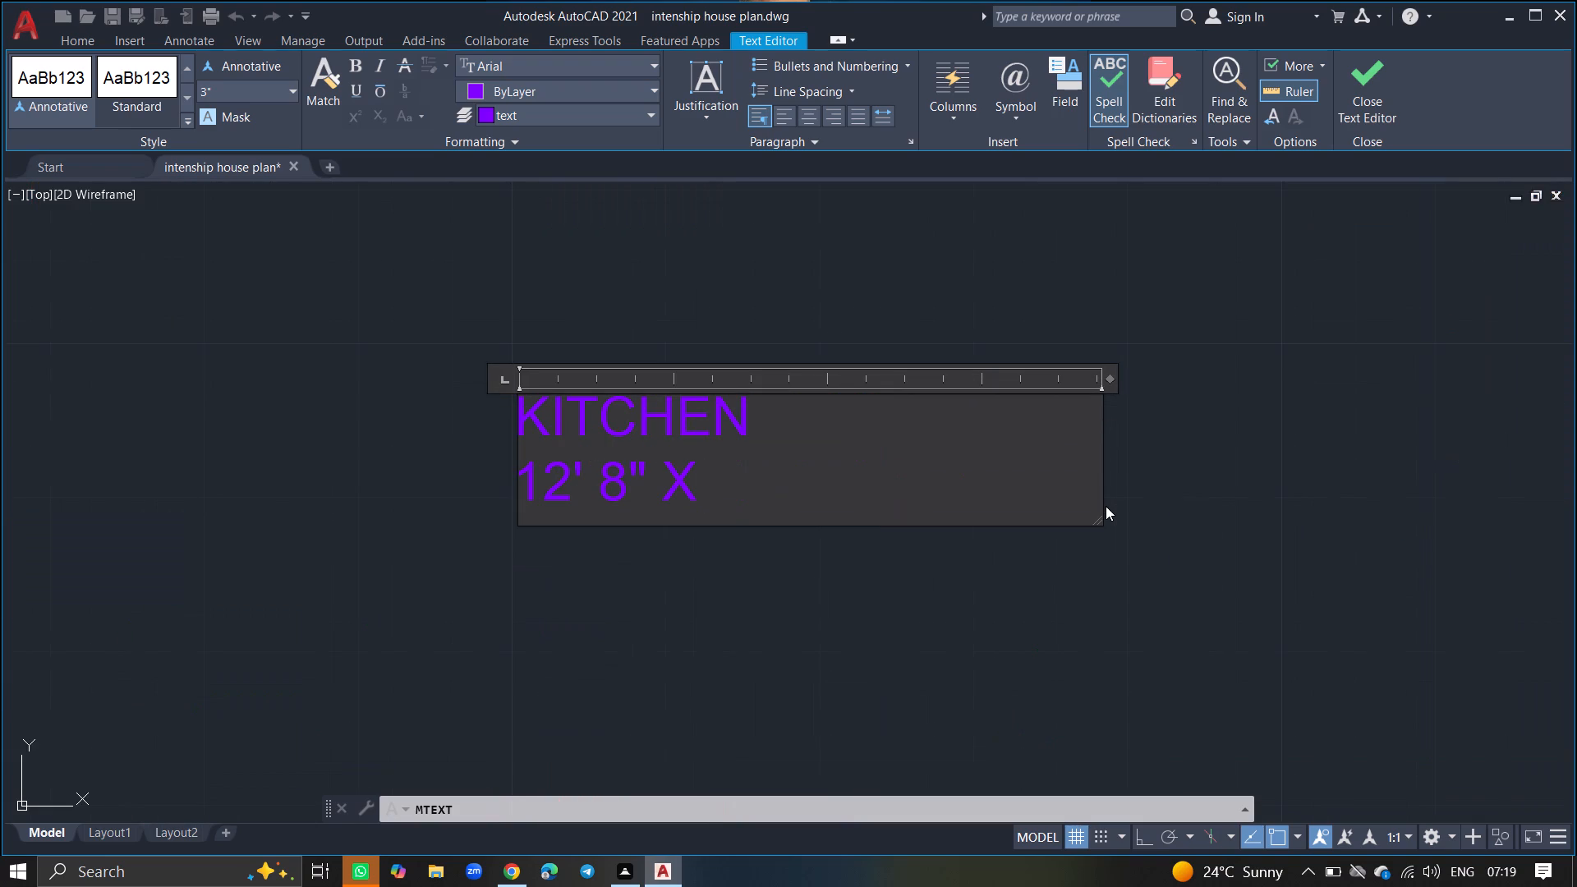
pyautogui.press('space')
pyautogui.press('8')
pyautogui.press("'")
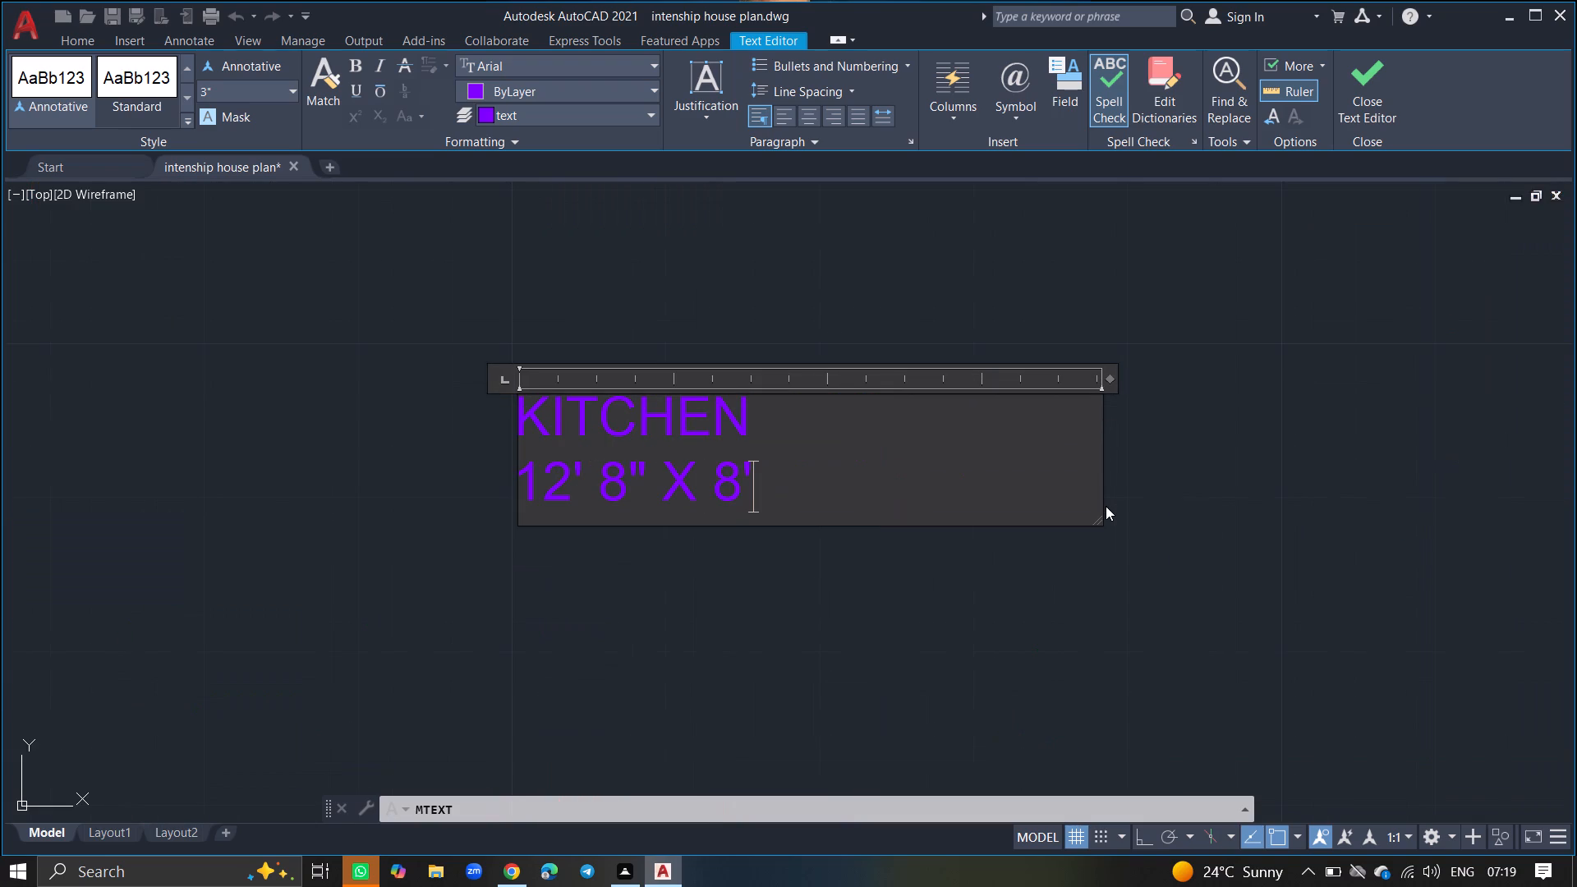
pyautogui.press('space')
pyautogui.write('0')
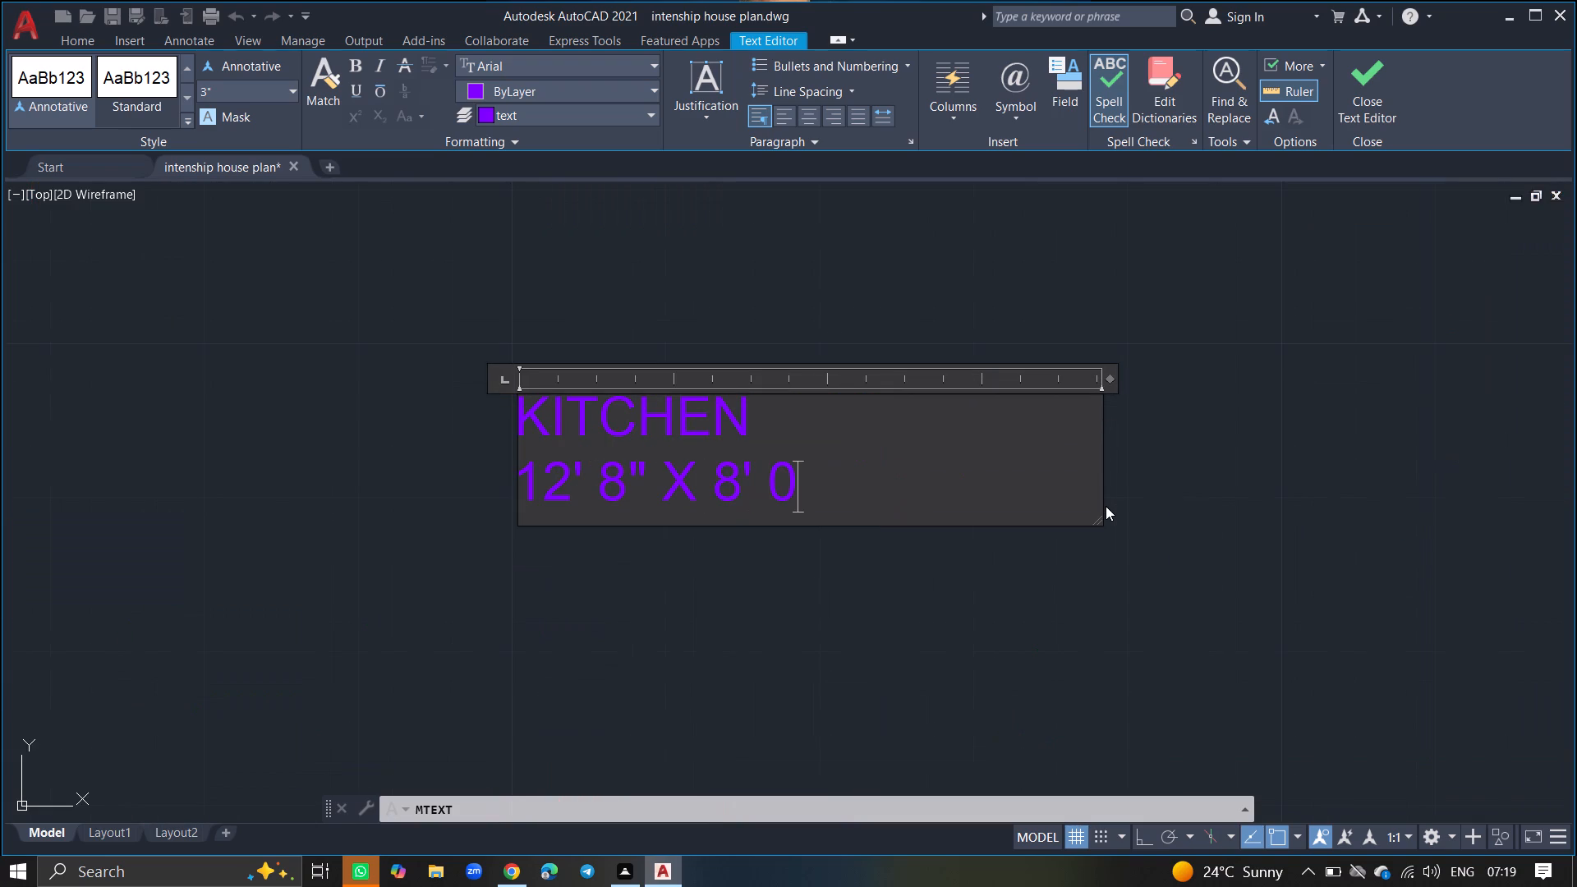
pyautogui.hotkey('shift', '"')
pyautogui.click(1120, 589)
# Show the tool palettes and make furniture the current layer.
pyautogui.keyDown('ctrl'); pyautogui.scroll(-4, 1120, 589); pyautogui.keyUp('ctrl')
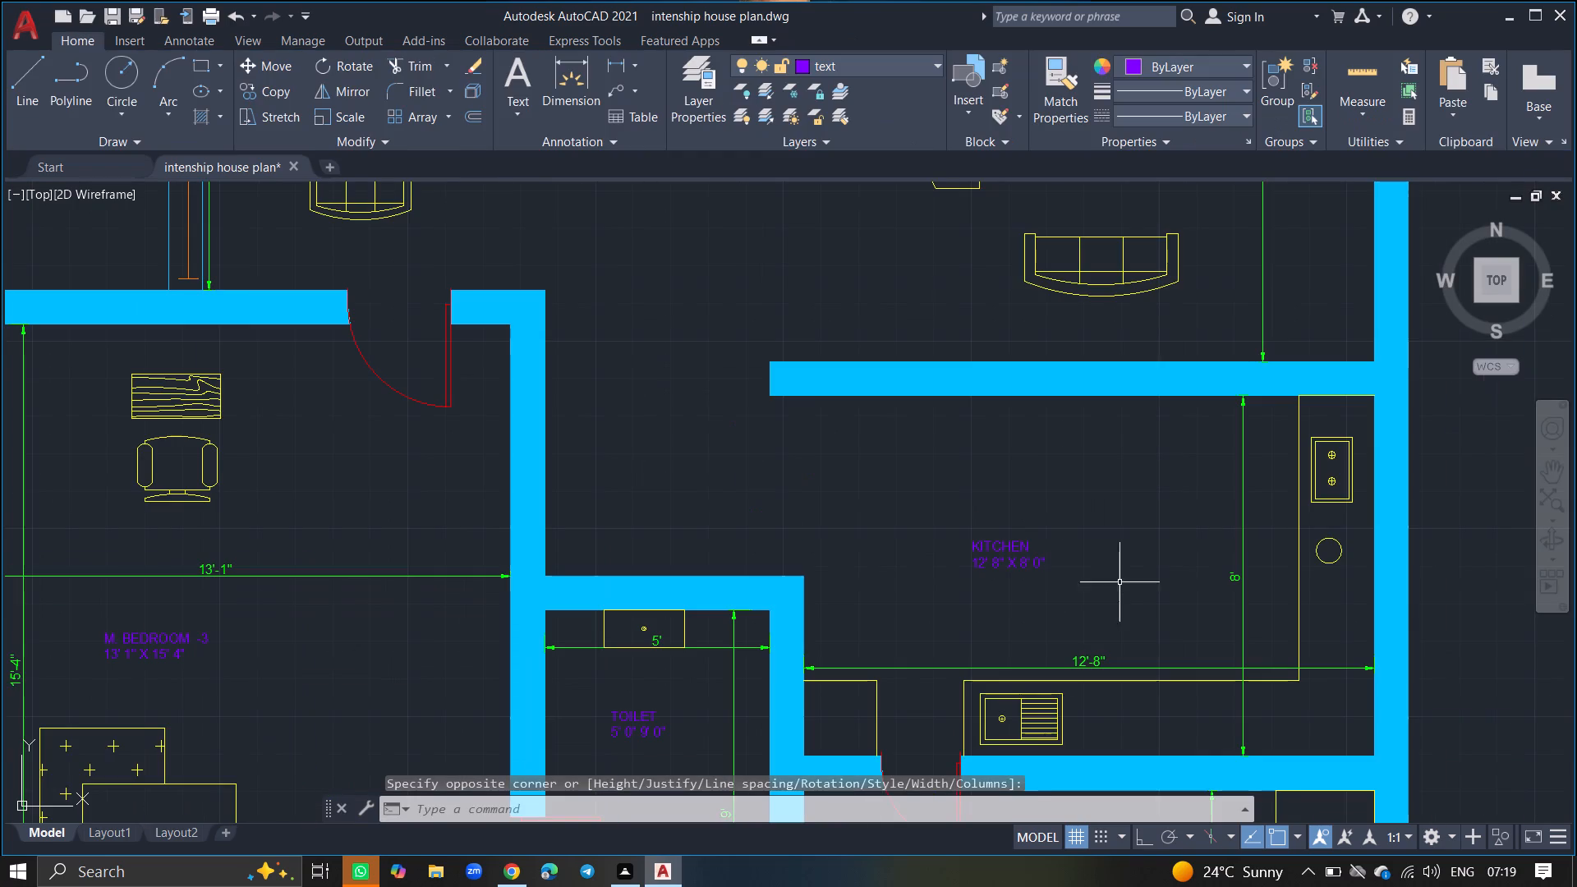
pyautogui.keyDown('ctrl'); pyautogui.scroll(-4, 1122, 540); pyautogui.keyUp('ctrl')
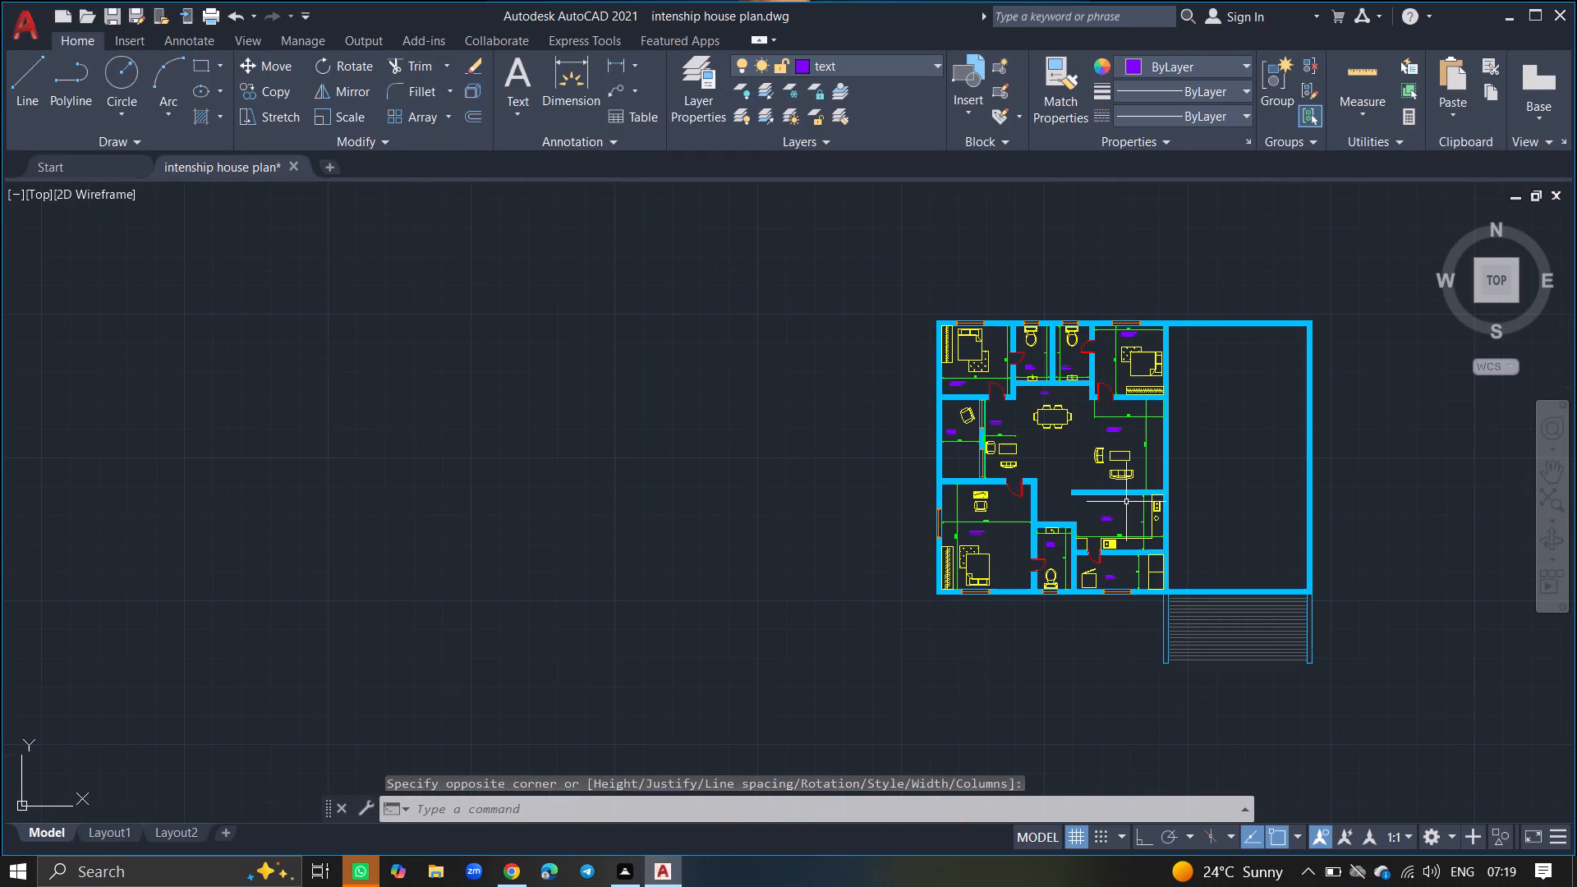
pyautogui.hotkey('ctrl', '3')
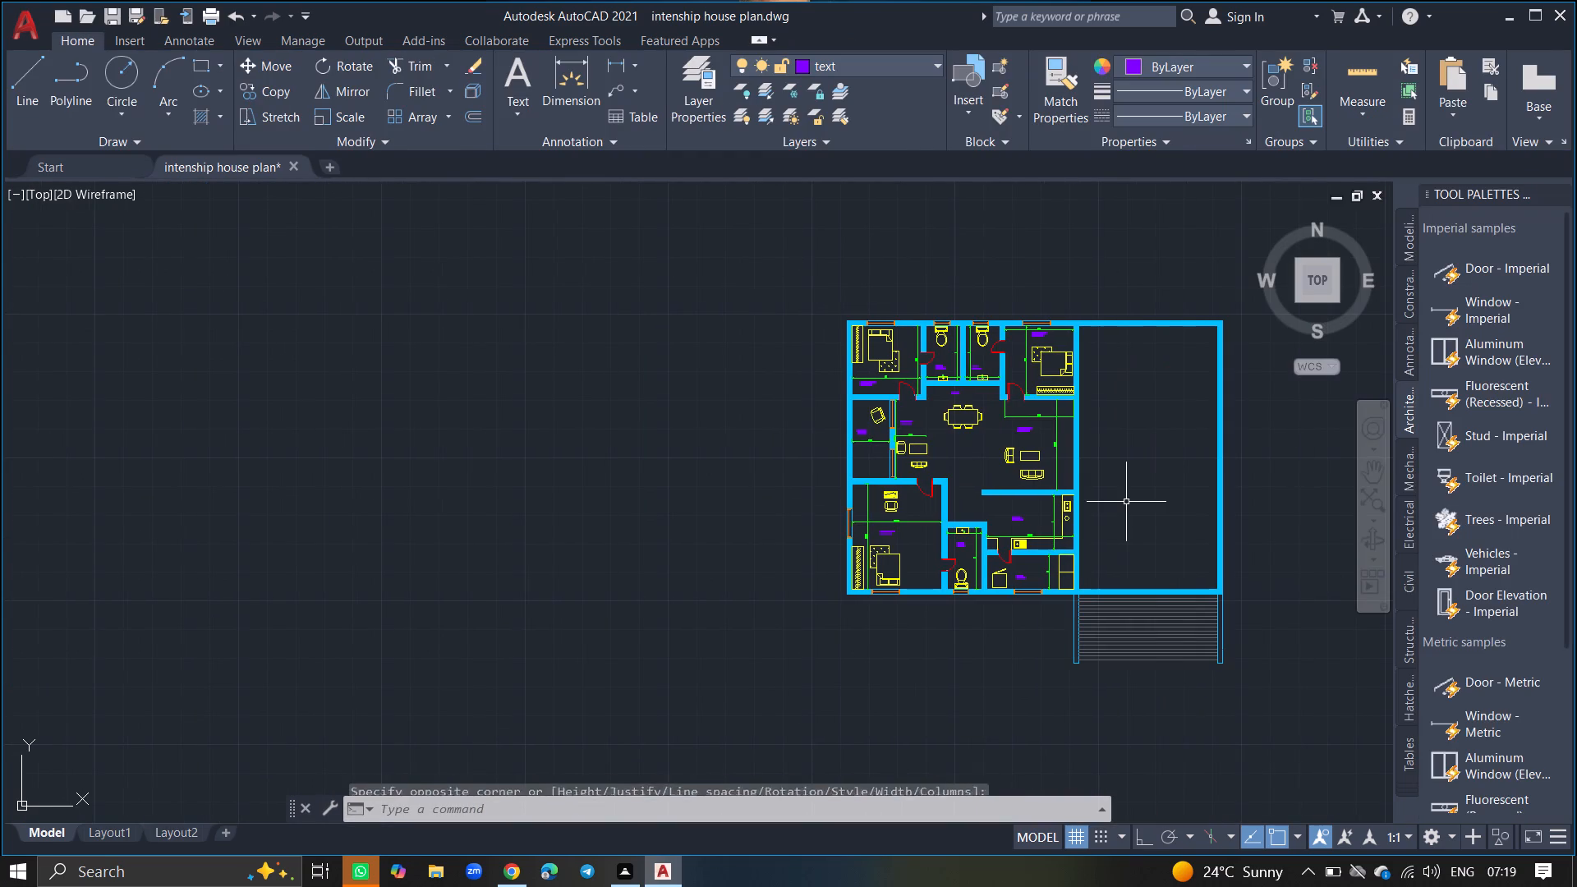
pyautogui.click(694, 105)
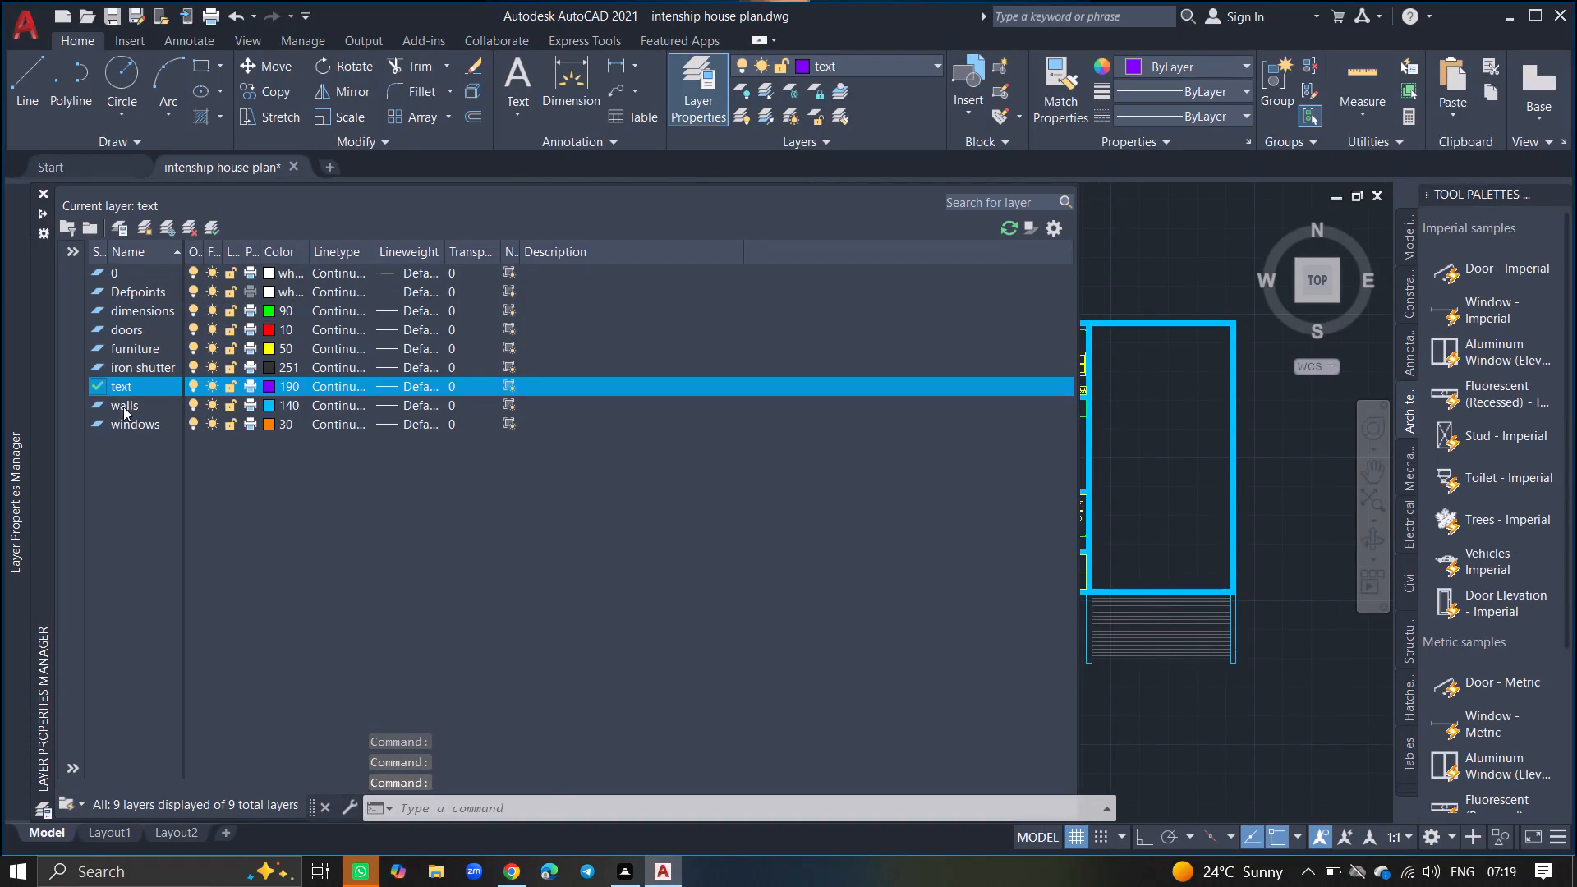
pyautogui.doubleClick(124, 352)
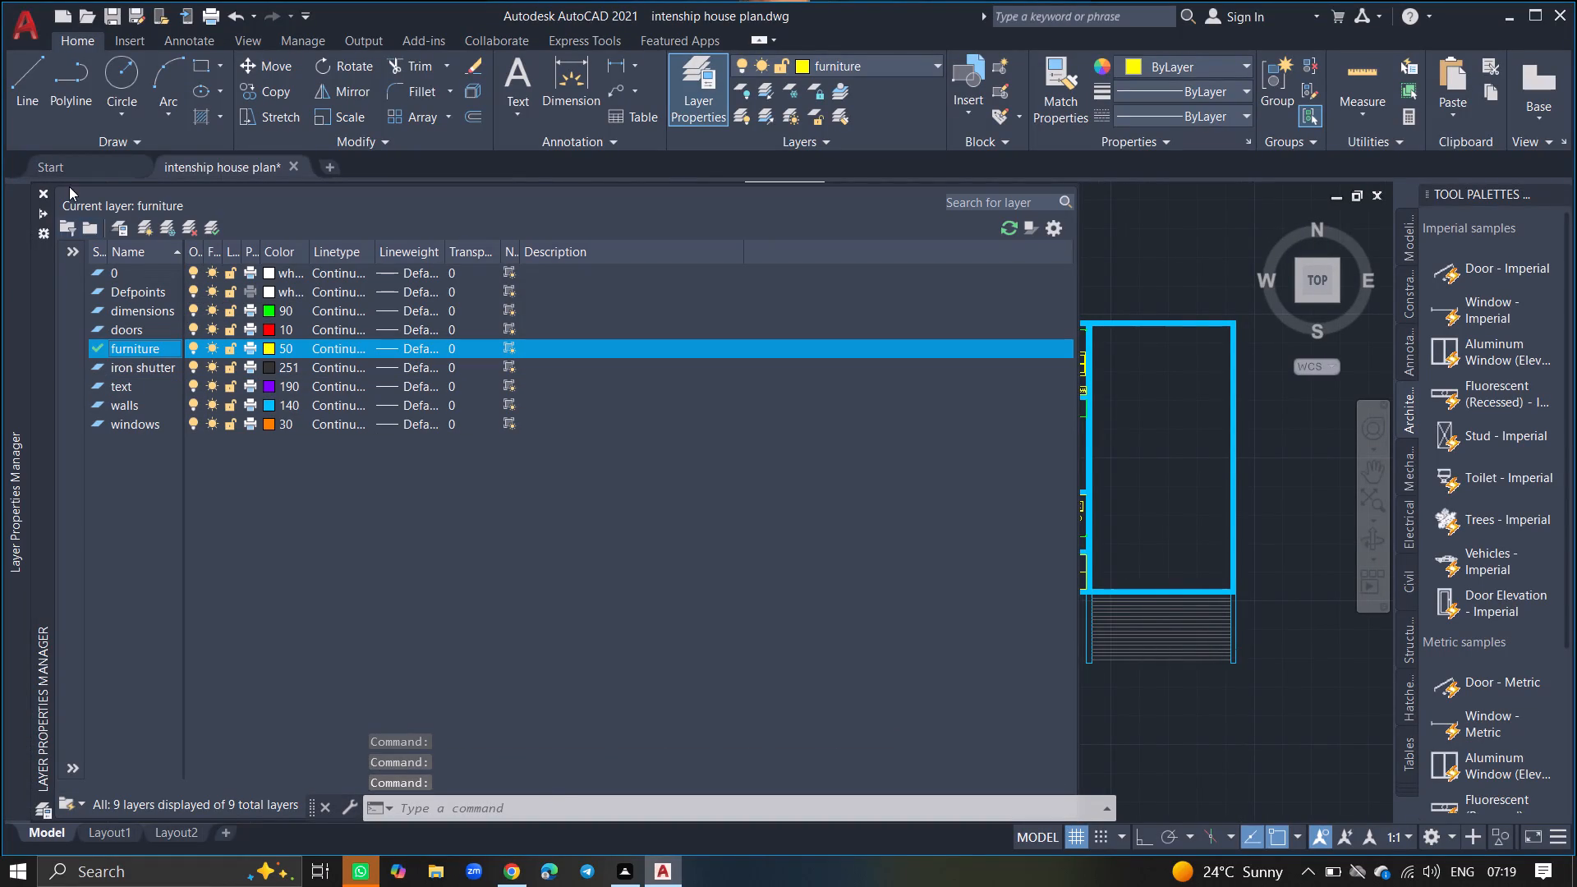
pyautogui.click(38, 191)
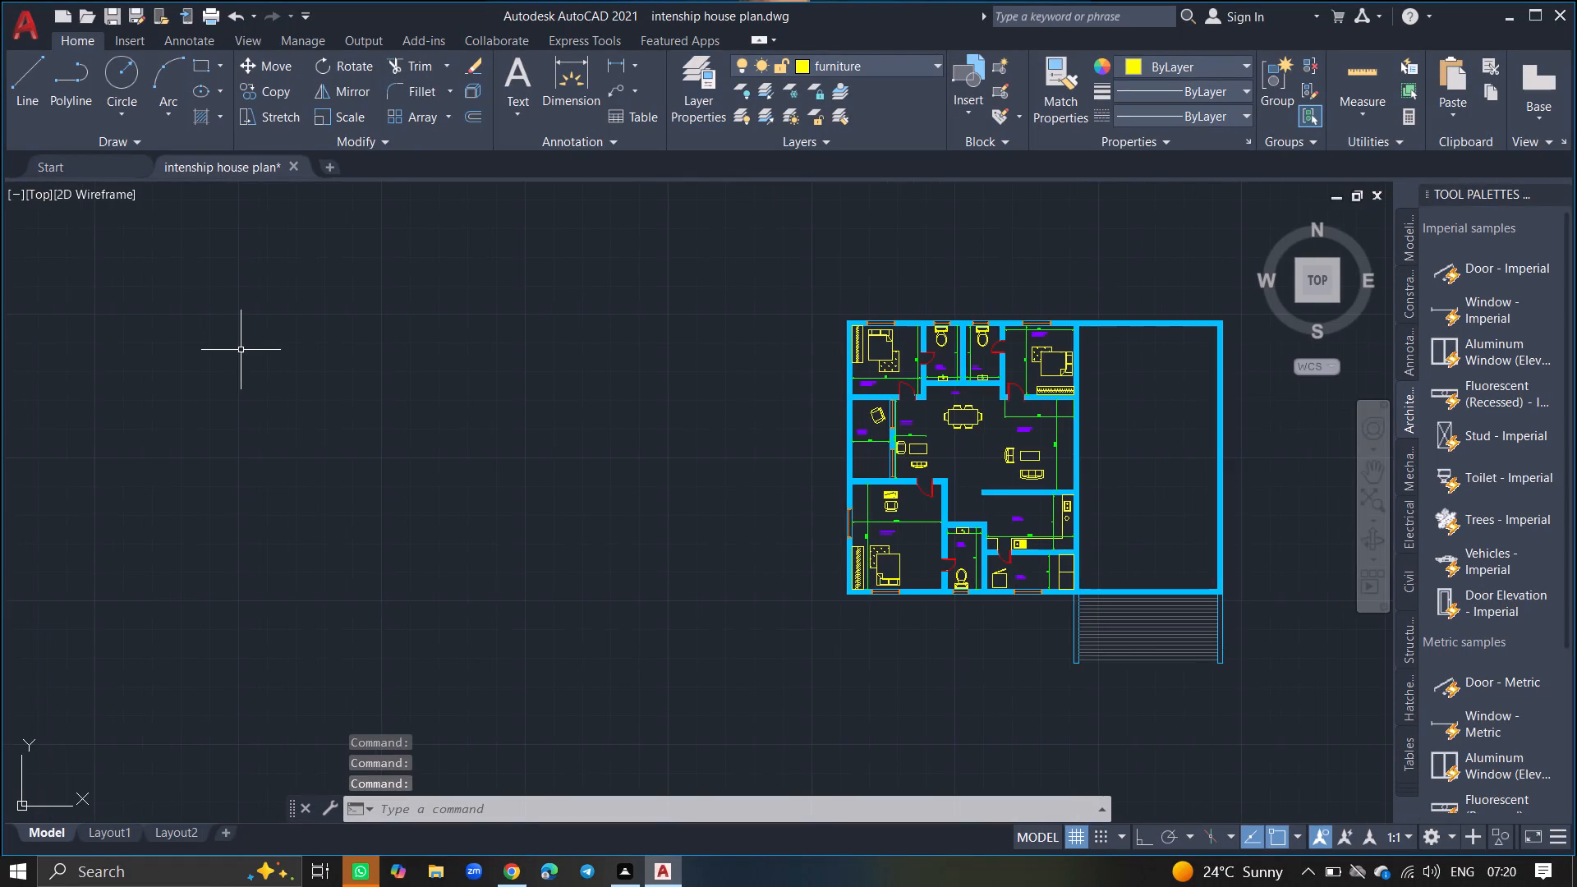
# Insert the Vehicles - Imperial block in the empty space southeast of the house and set its view to Sports Car (Top).
pyautogui.keyDown('ctrl'); pyautogui.scroll(-3, 241, 350); pyautogui.keyUp('ctrl')
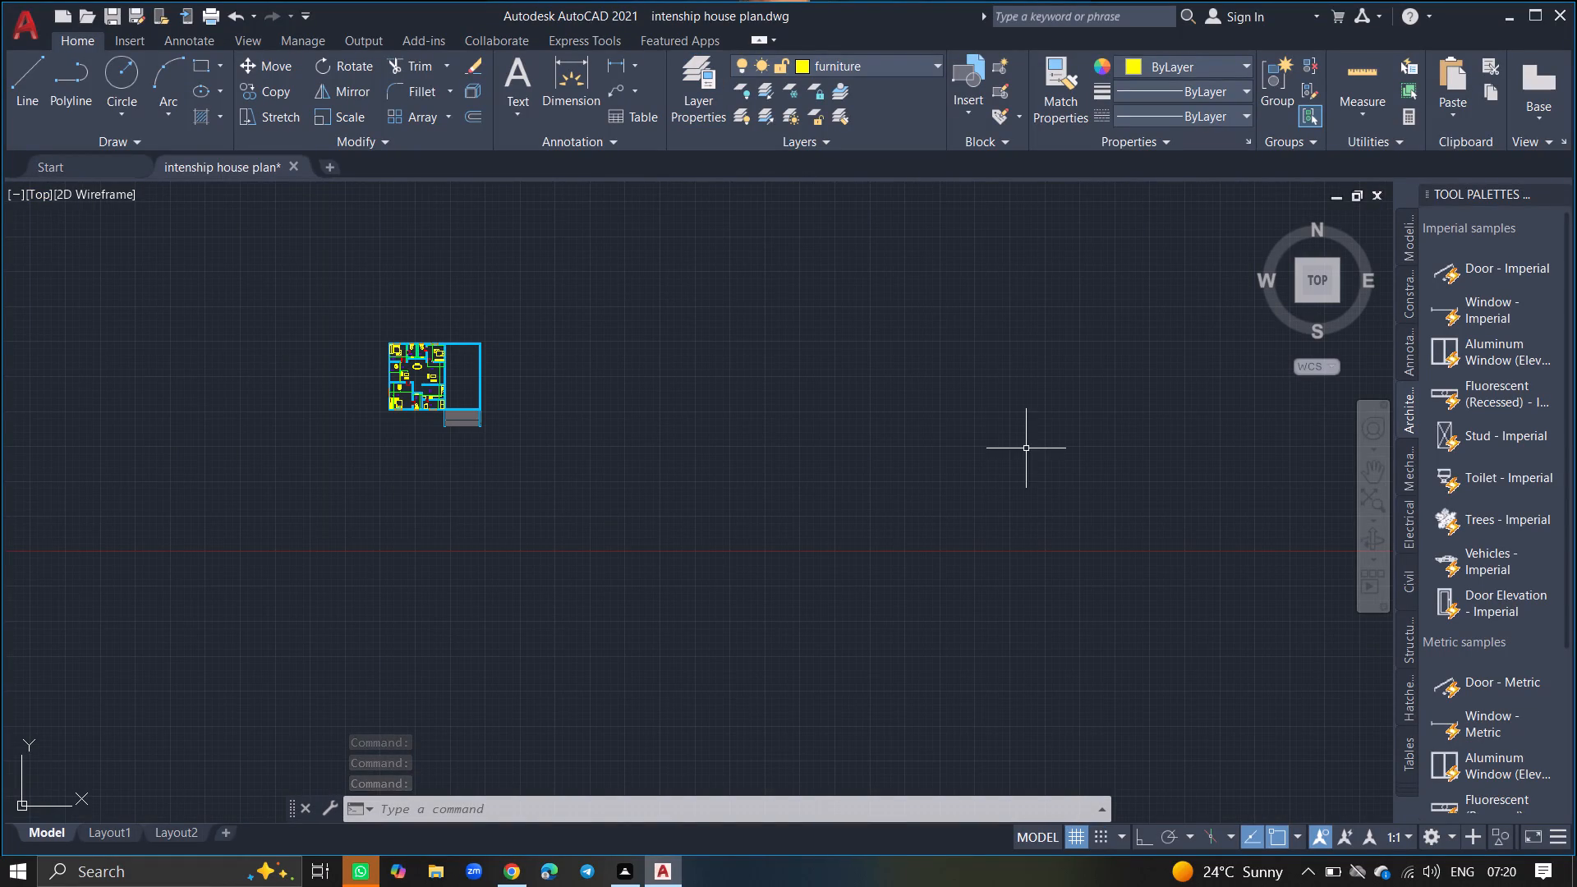
pyautogui.click(1477, 567)
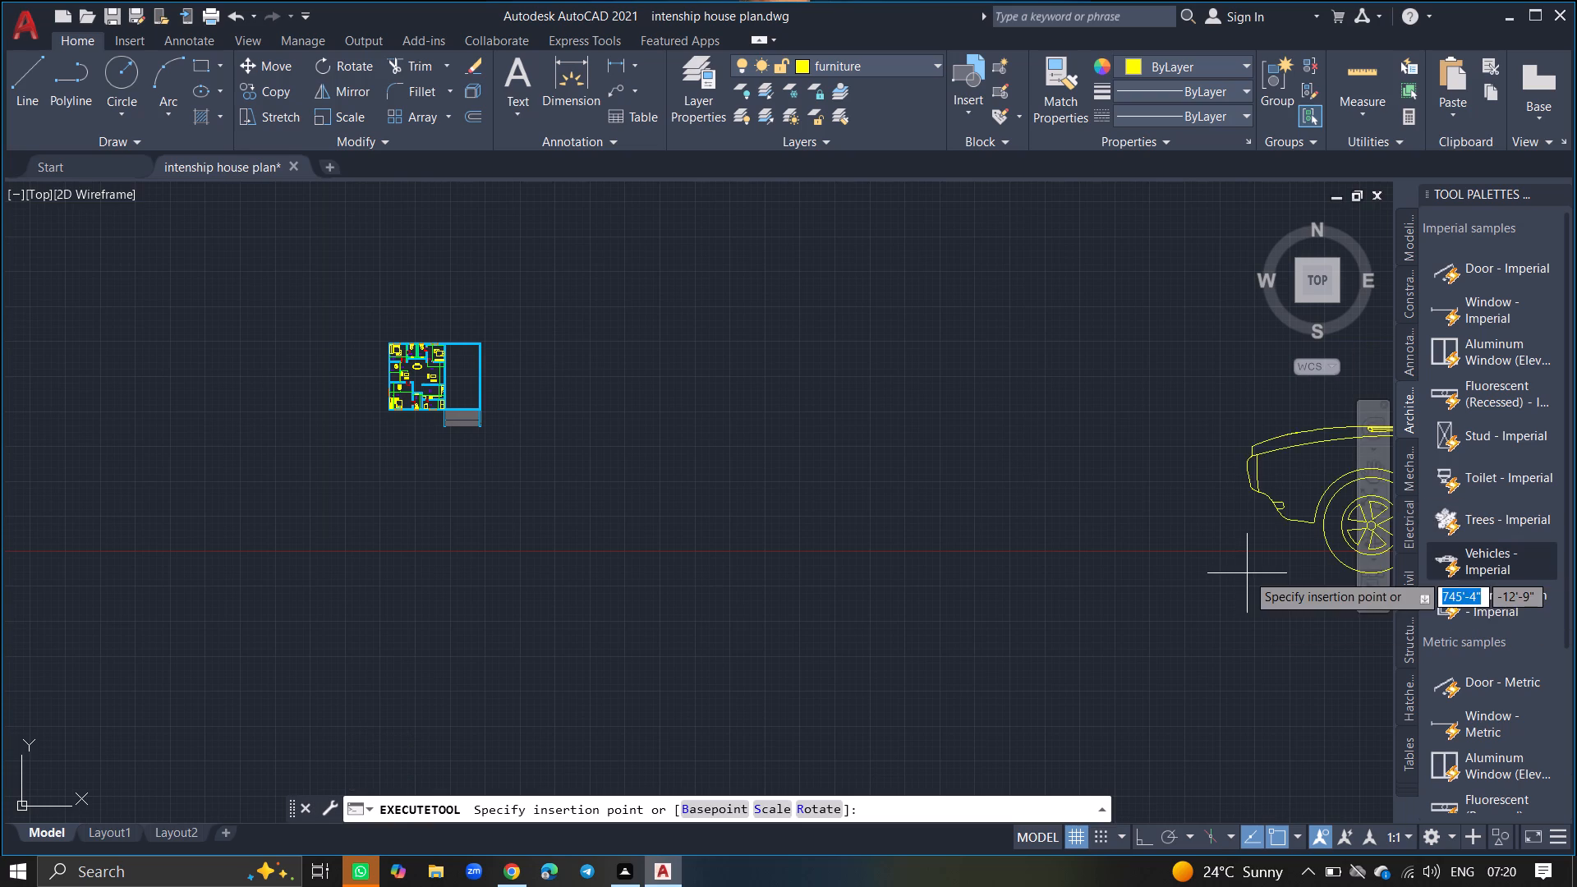
pyautogui.click(467, 645)
pyautogui.click(476, 563)
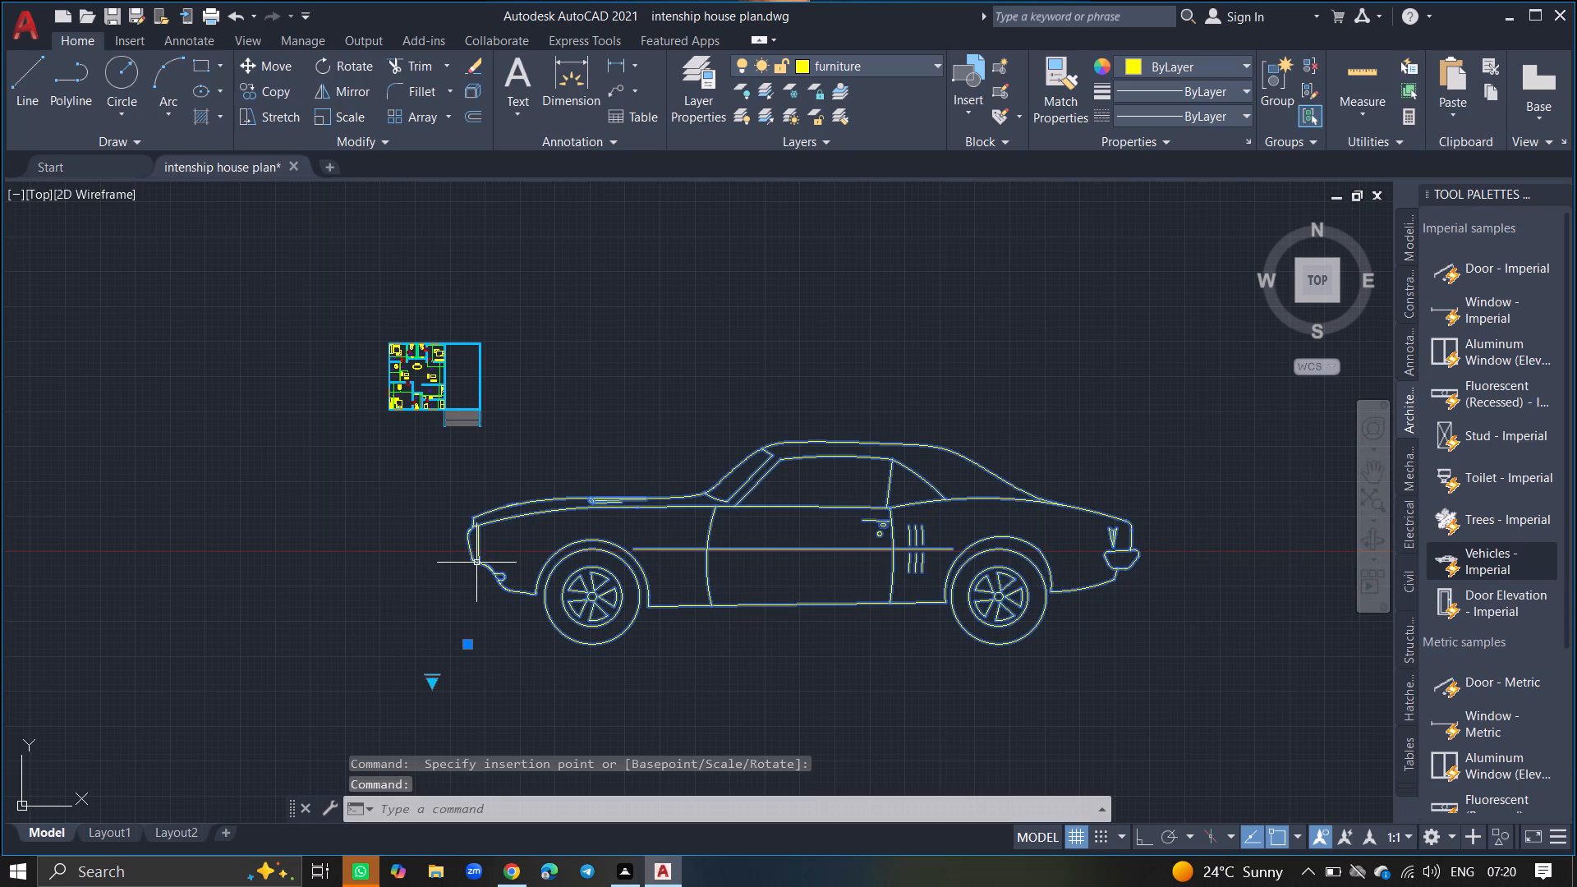
pyautogui.click(431, 680)
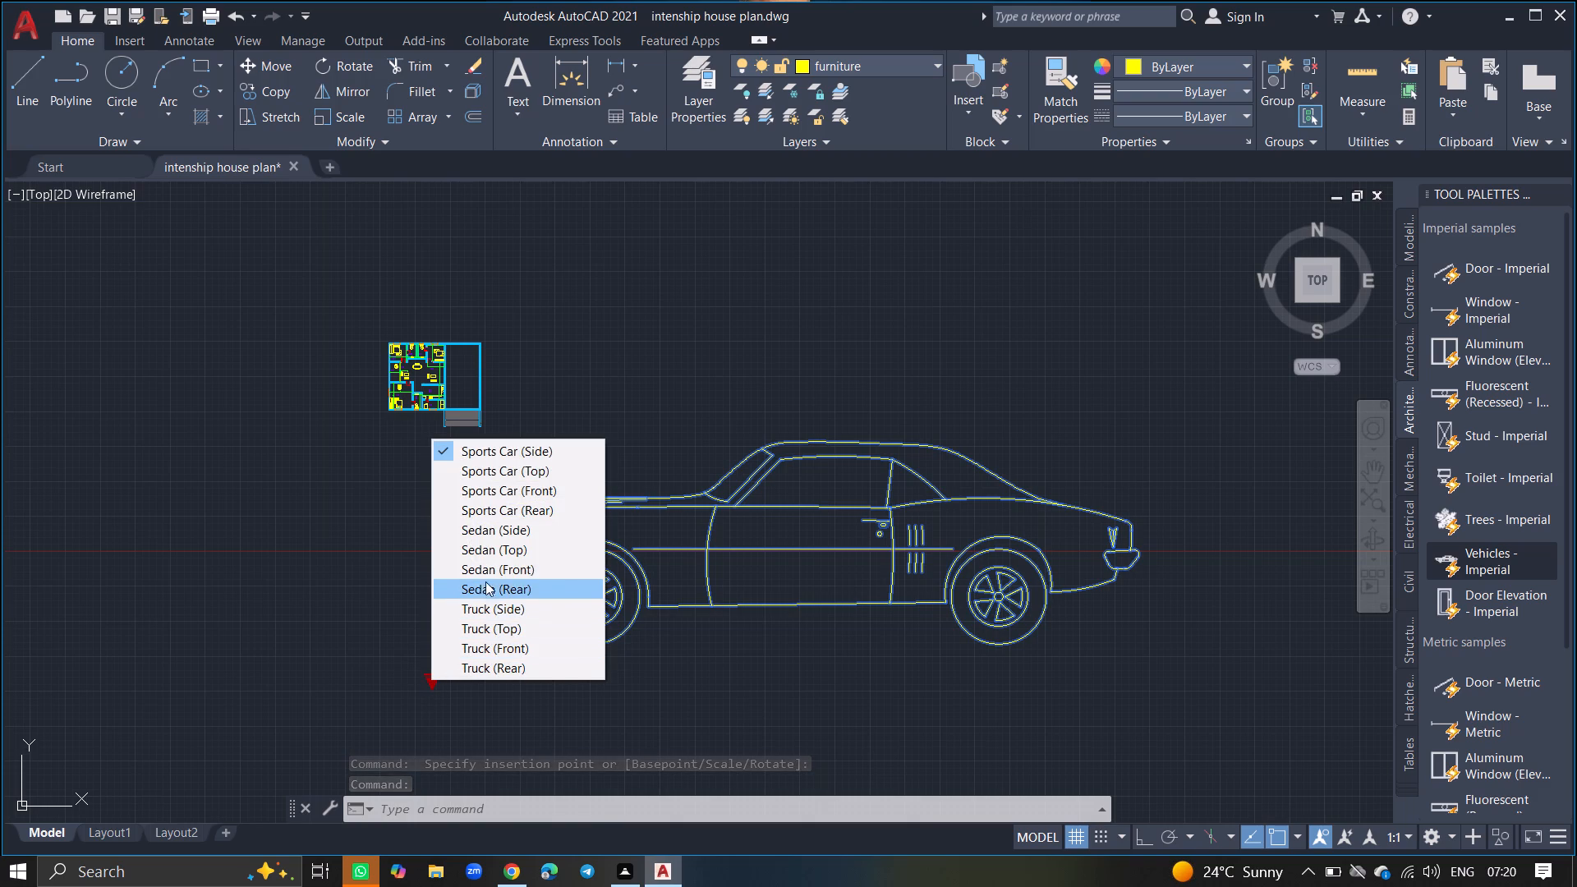
pyautogui.click(507, 471)
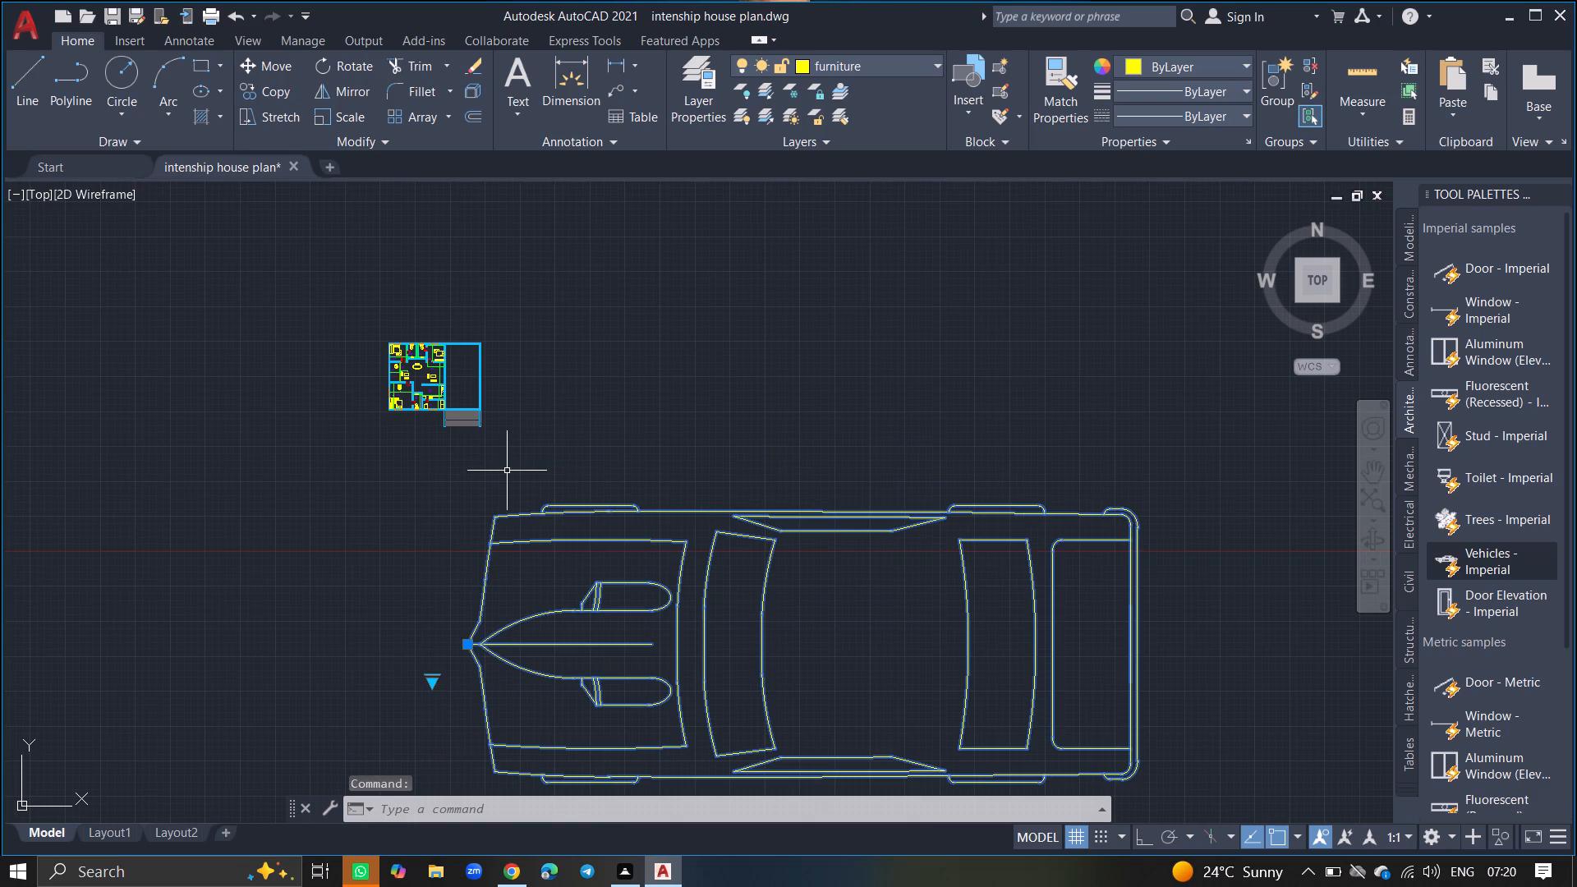
# Insert a second Vehicles - Imperial block, in side view, just above the top-view car.
pyautogui.press('Return')
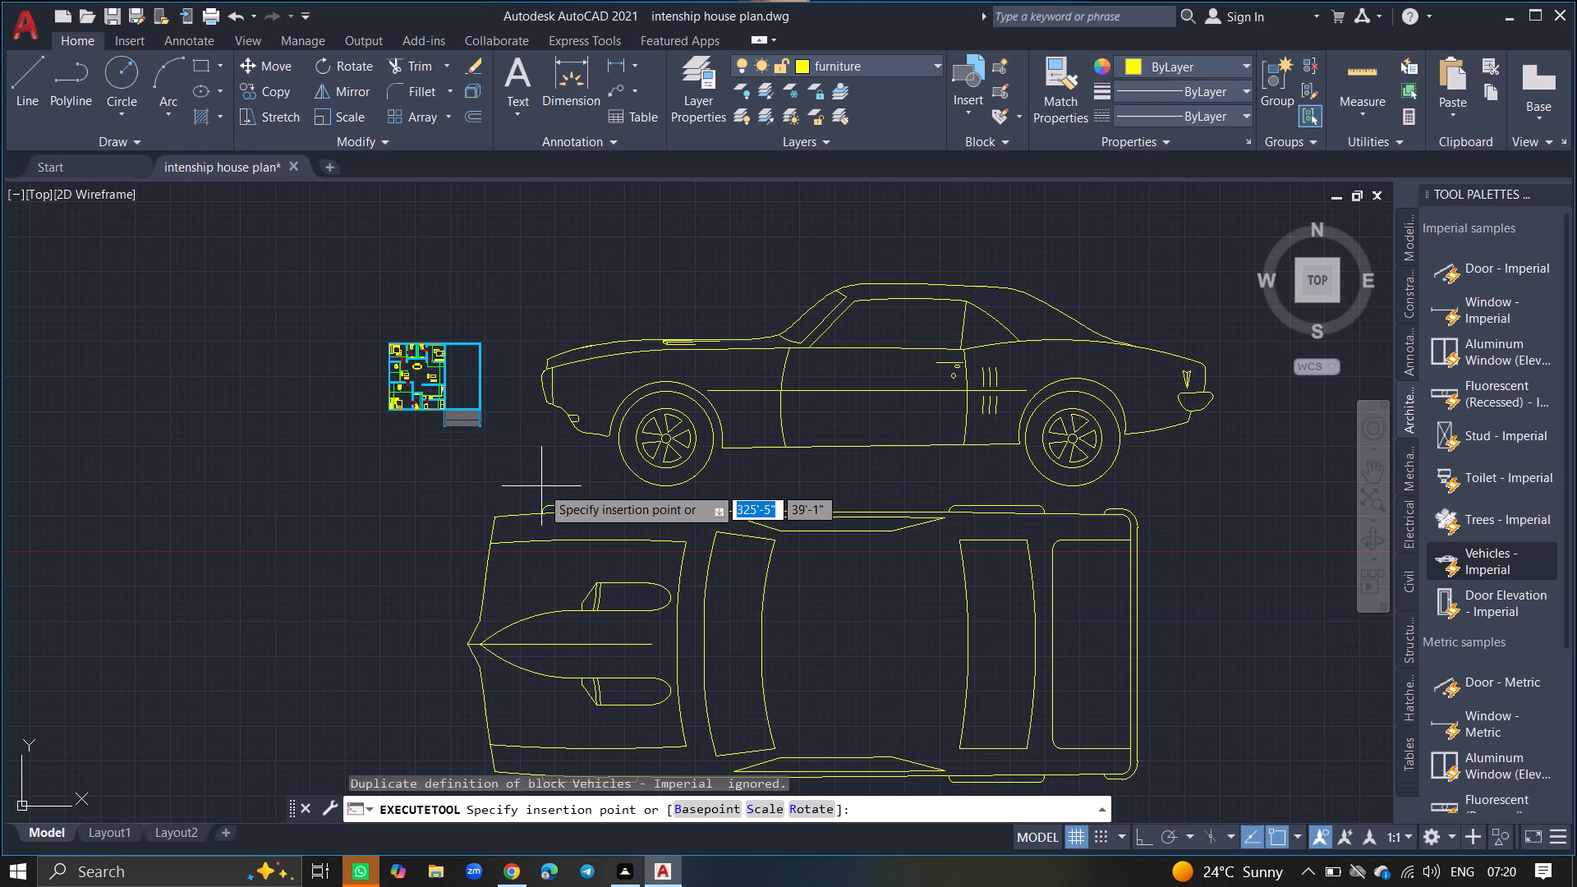
pyautogui.click(541, 486)
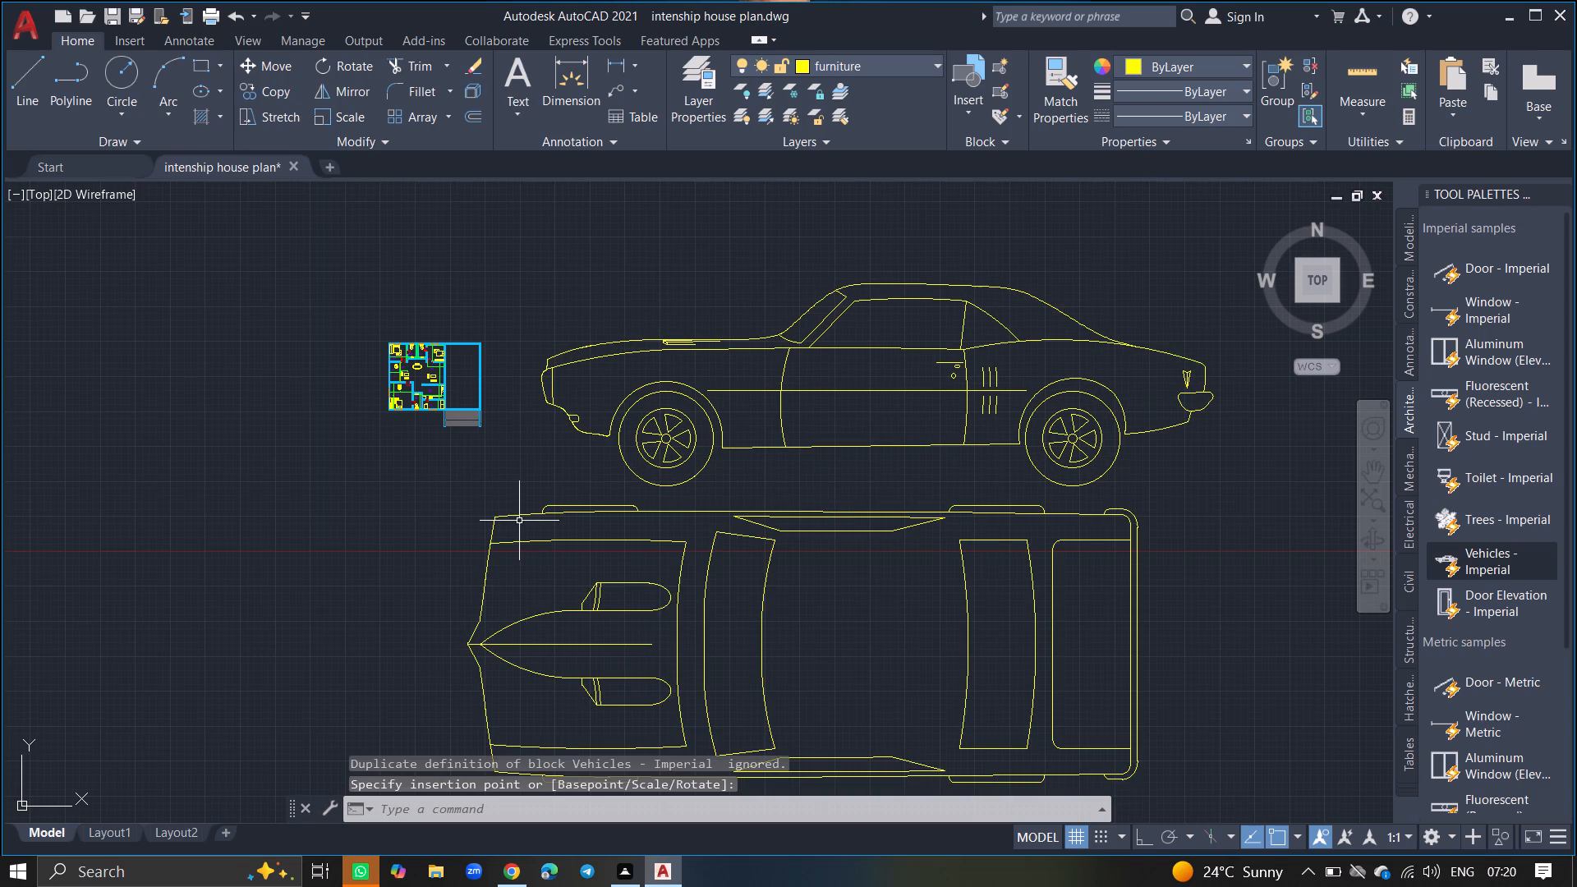
# Scale the top-view sports car down about a point near its front corner to suit the house's empty east bay.
pyautogui.click(519, 517)
pyautogui.write('SC')
pyautogui.press('Return')
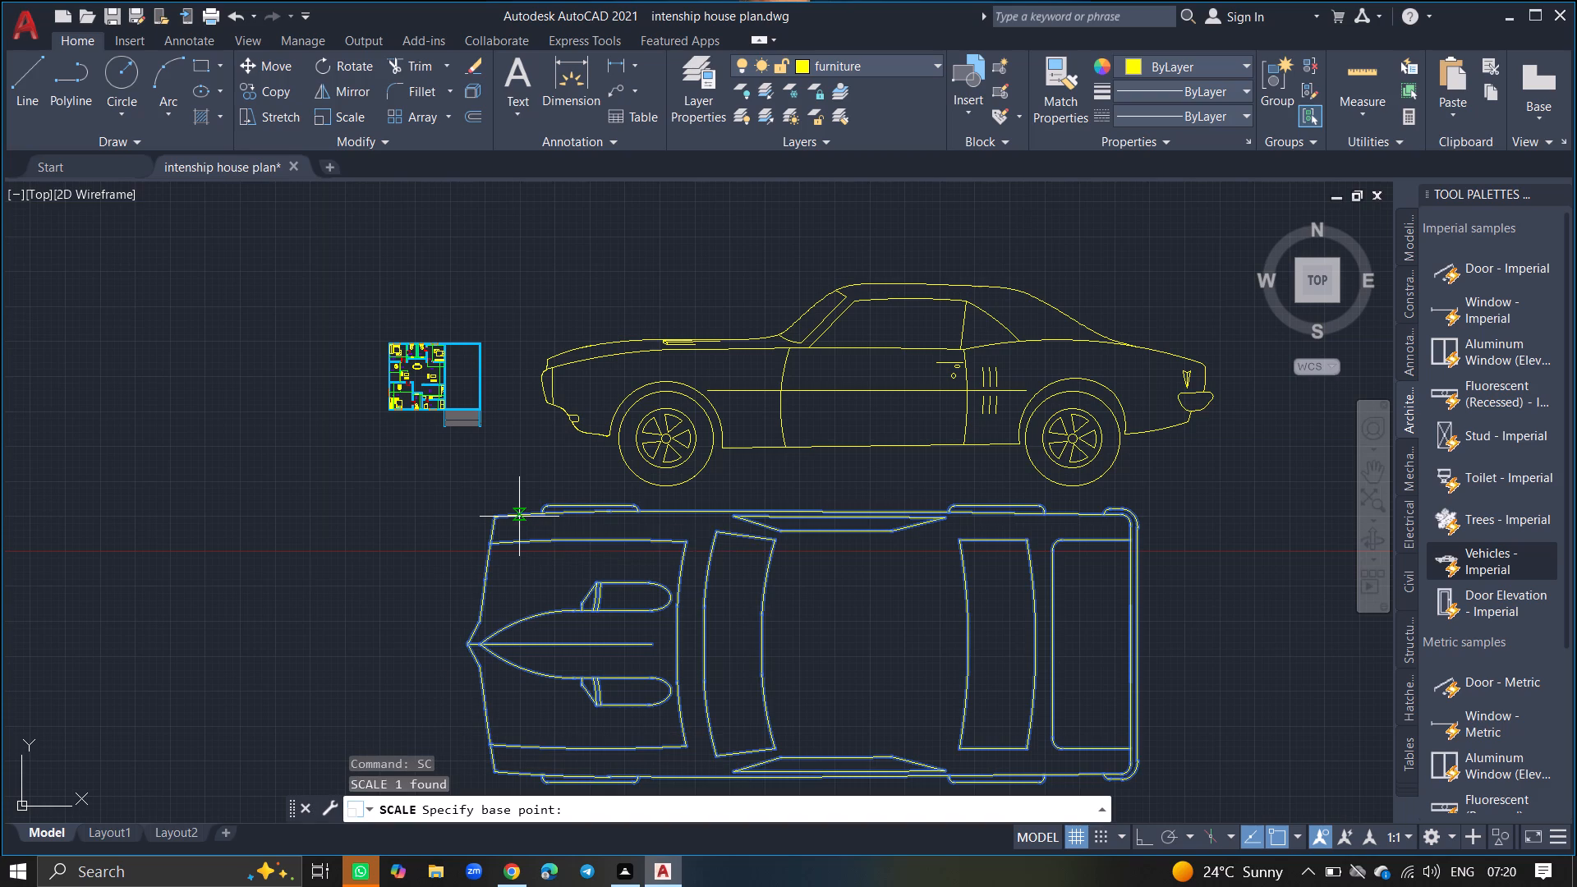
pyautogui.click(519, 517)
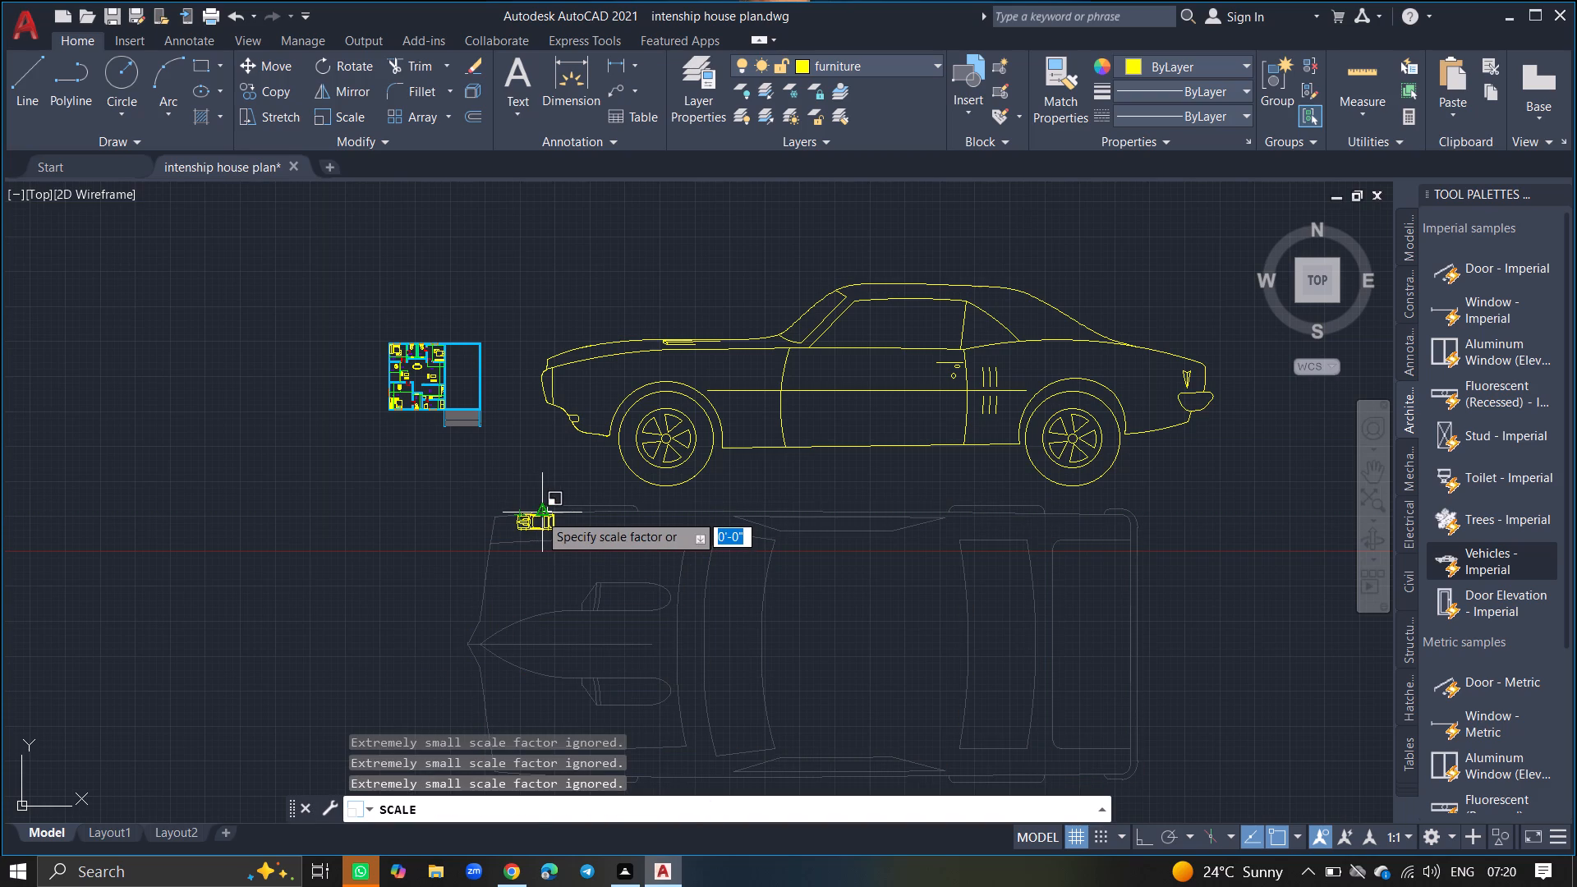
pyautogui.keyDown('ctrl'); pyautogui.scroll(5, 539, 513); pyautogui.keyUp('ctrl')
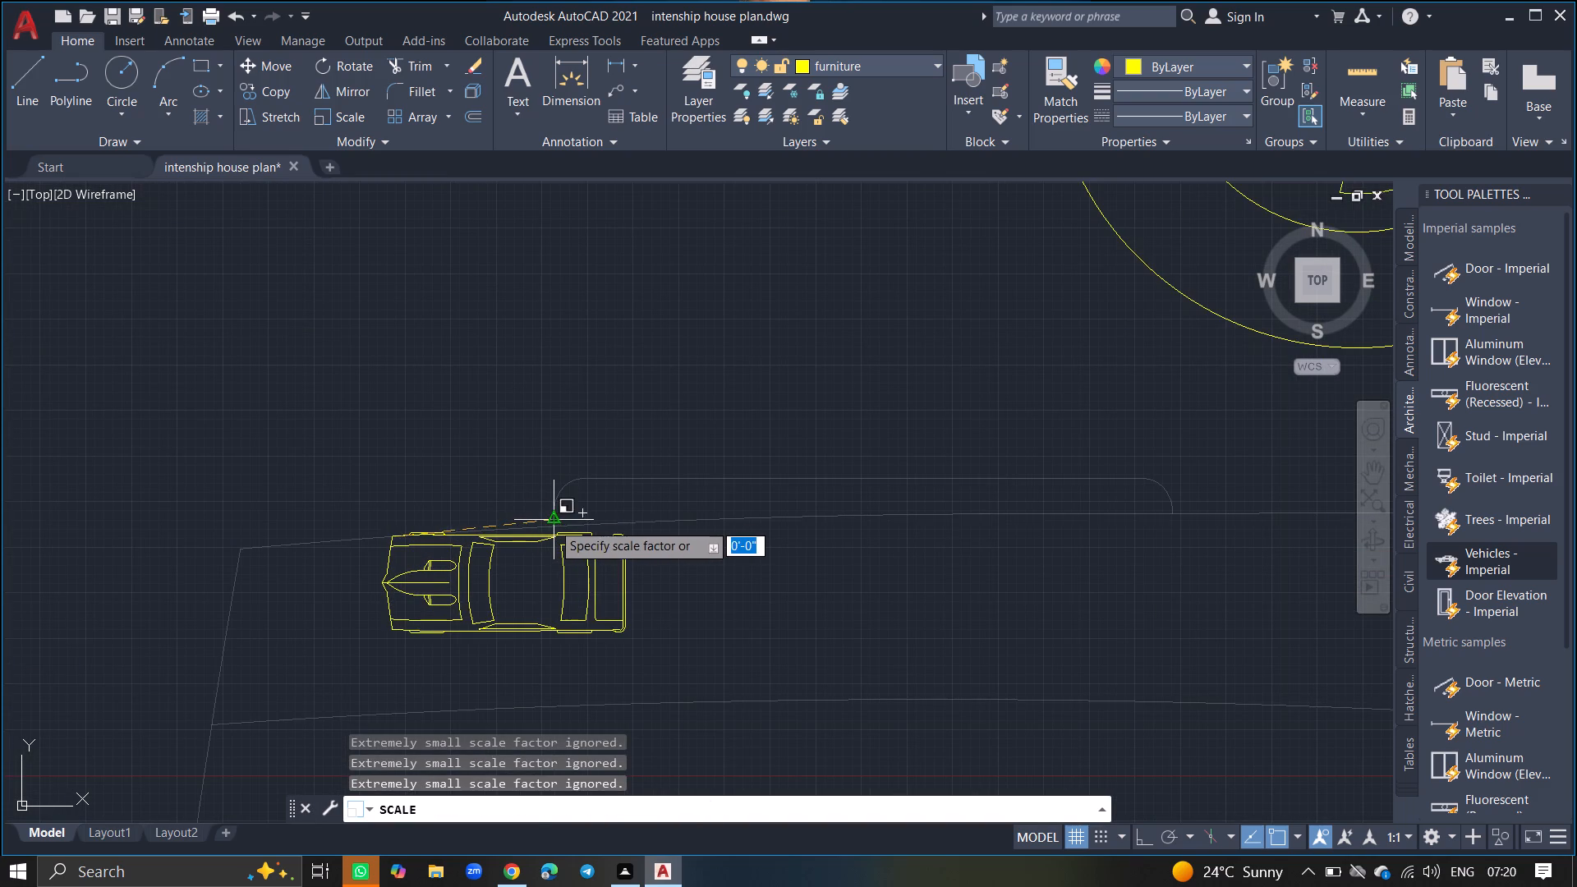
pyautogui.click(552, 522)
# Rotate the small top-view car 90° counterclockwise with Ortho on, so its nose points south.
pyautogui.click(531, 539)
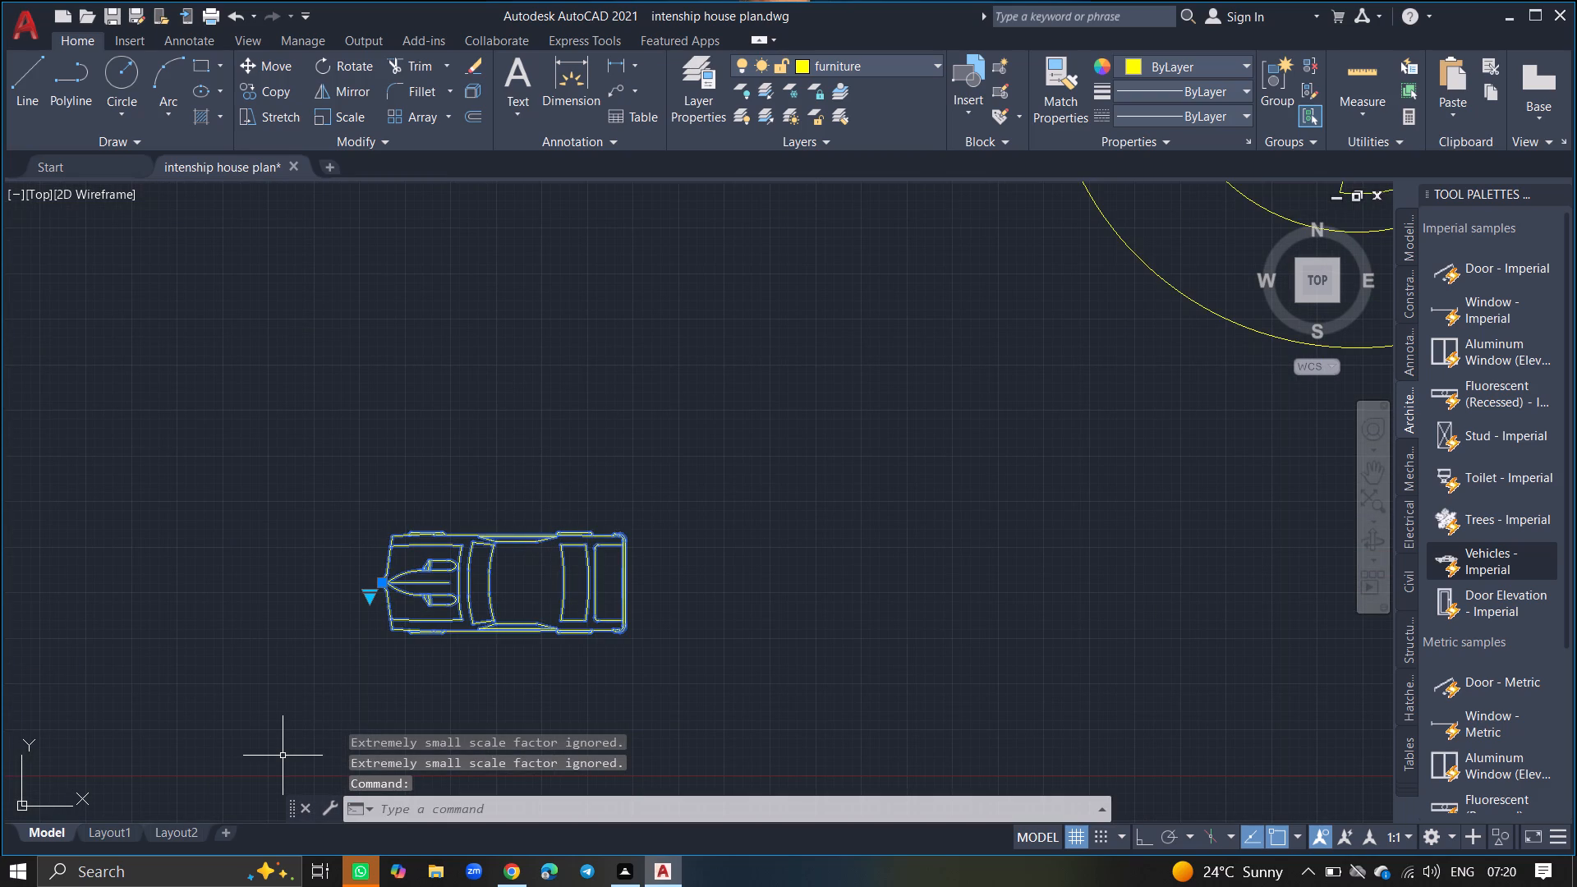
pyautogui.press('r')
pyautogui.press('o')
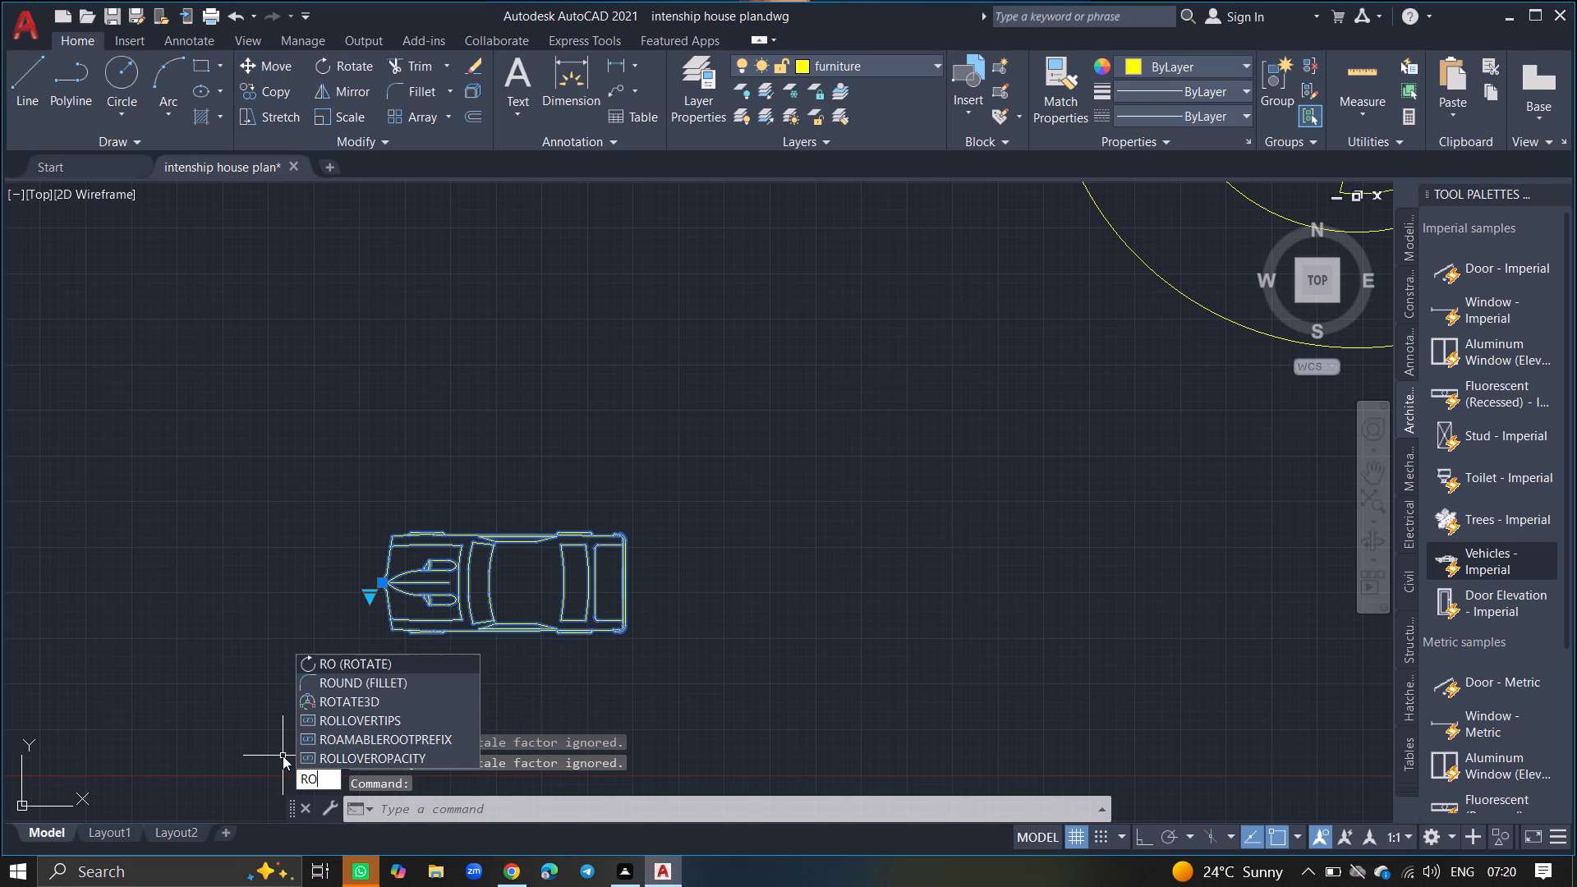
pyautogui.press('Return')
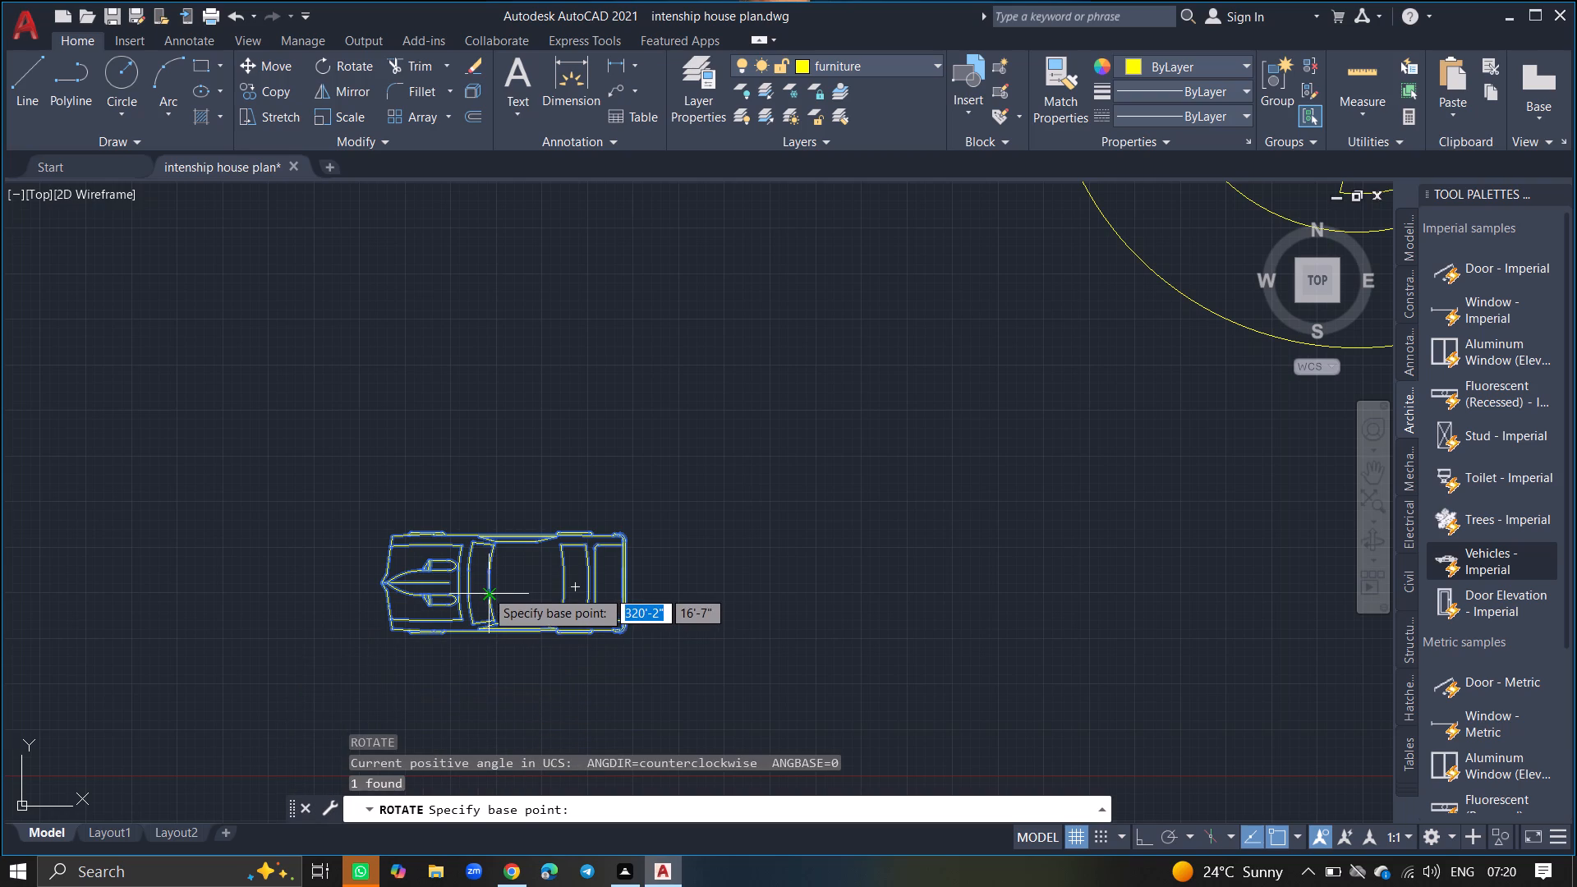
pyautogui.click(574, 591)
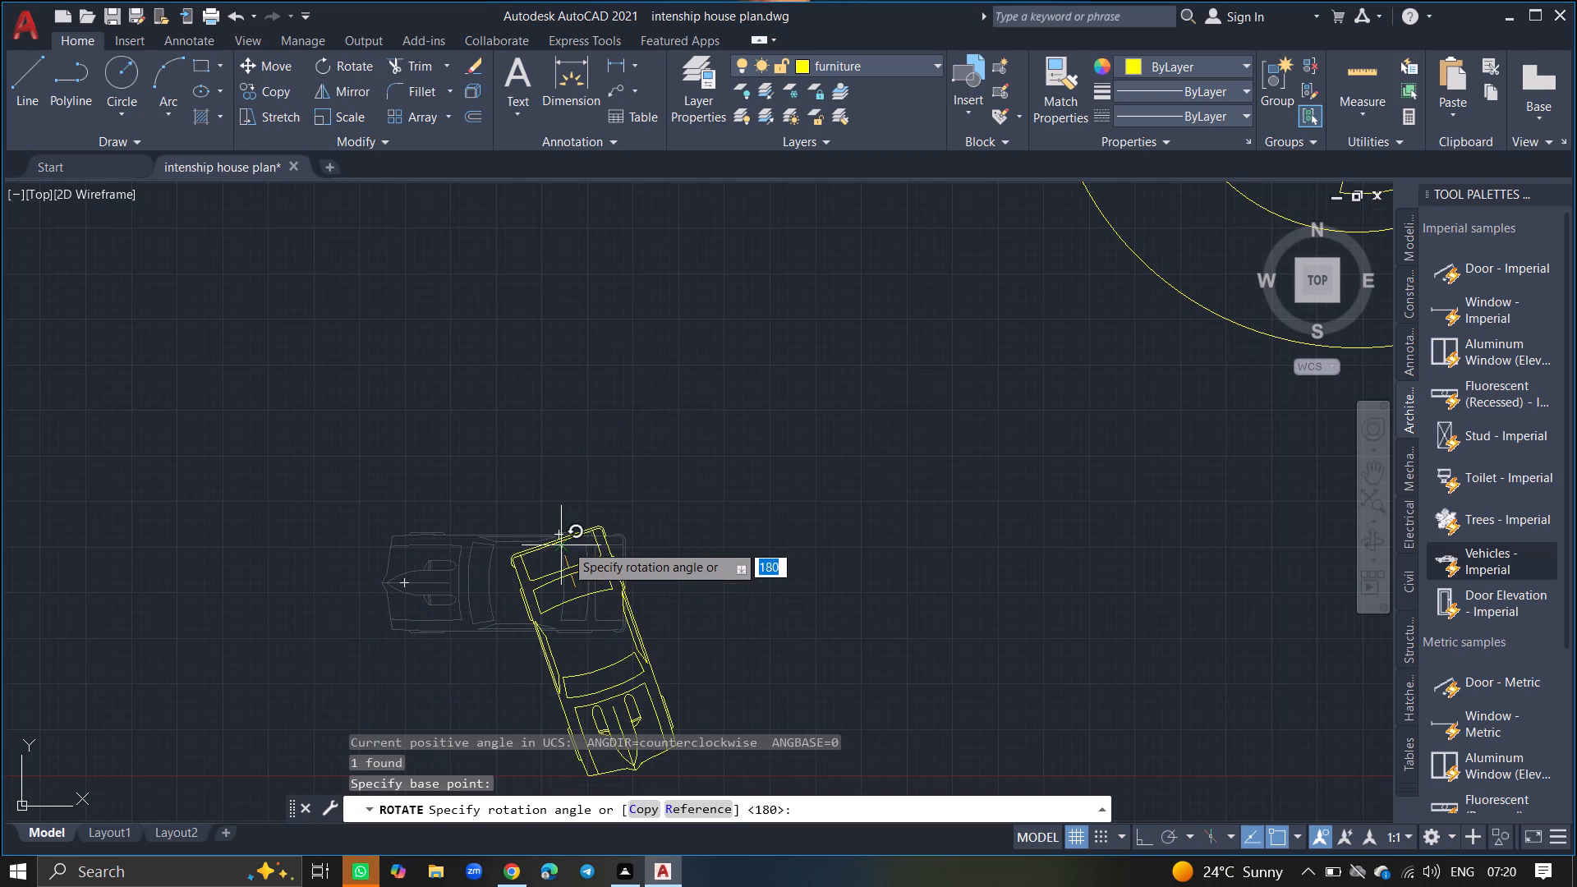
pyautogui.press('F8')
pyautogui.click(580, 495)
# Move the small top-view sports car from southeast of the house into the north part of the empty east bay, with Ortho off.
pyautogui.keyDown('ctrl'); pyautogui.scroll(-2, 580, 495); pyautogui.keyUp('ctrl')
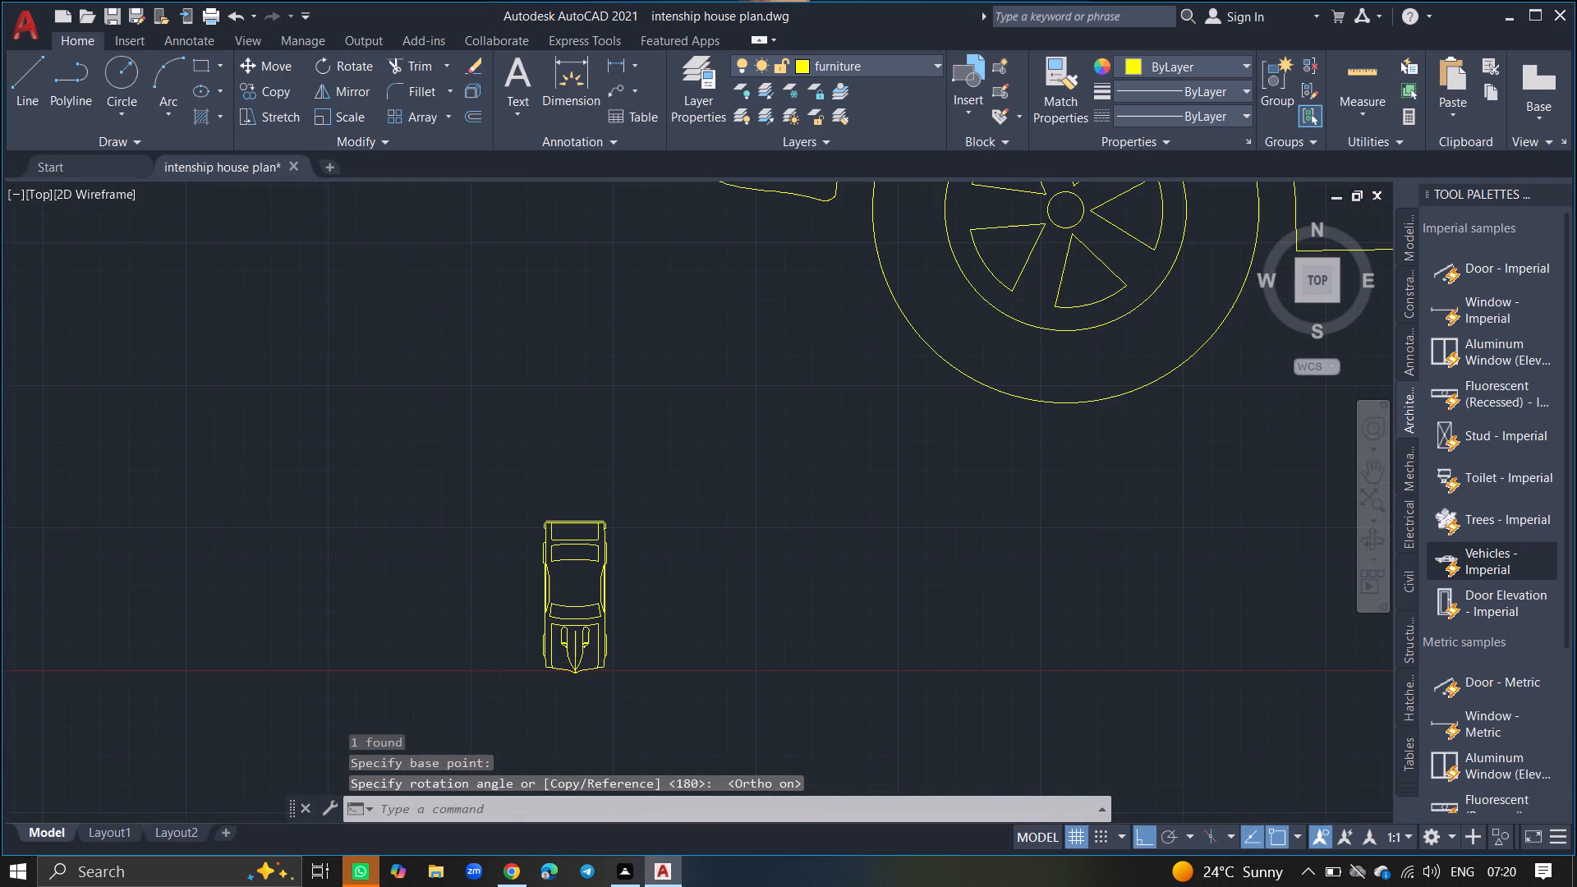
pyautogui.click(623, 466)
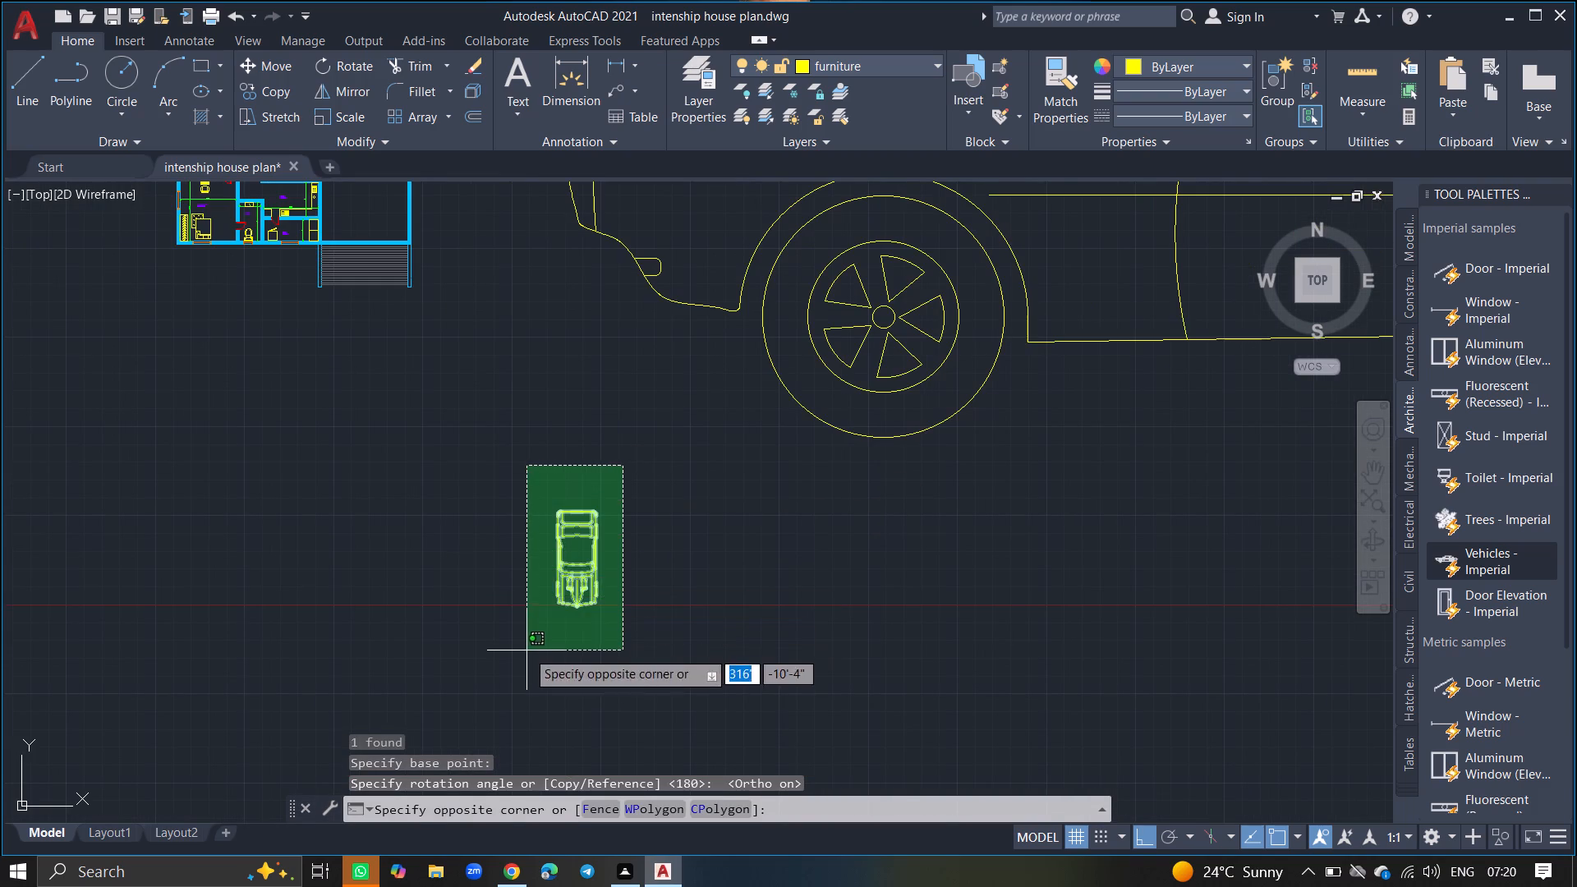
pyautogui.click(526, 651)
pyautogui.write('MOVE')
pyautogui.press('Return')
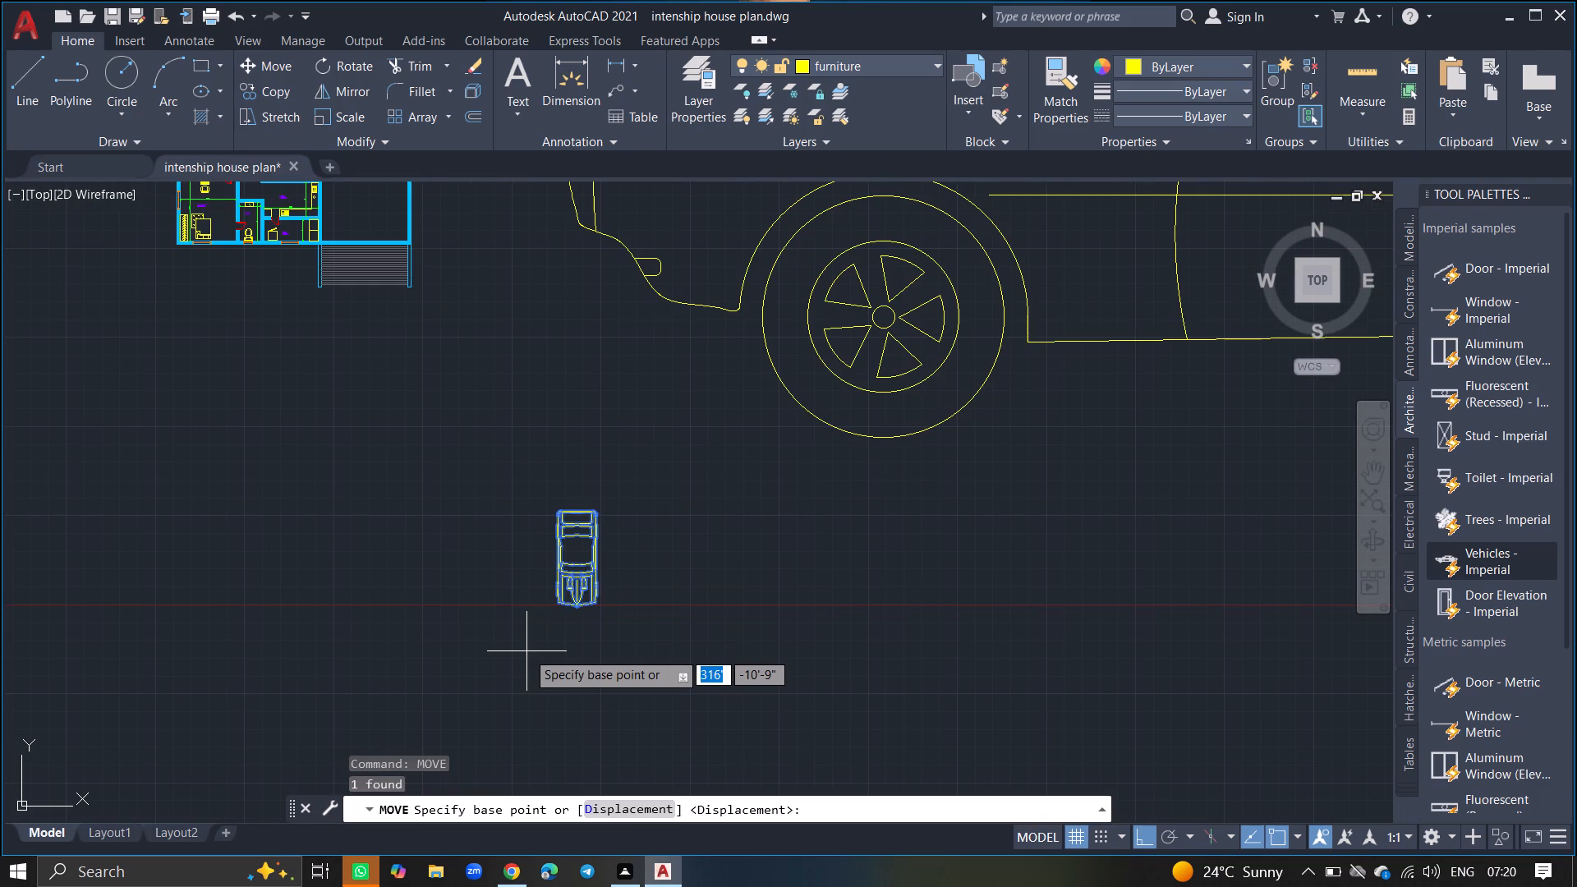
pyautogui.click(581, 529)
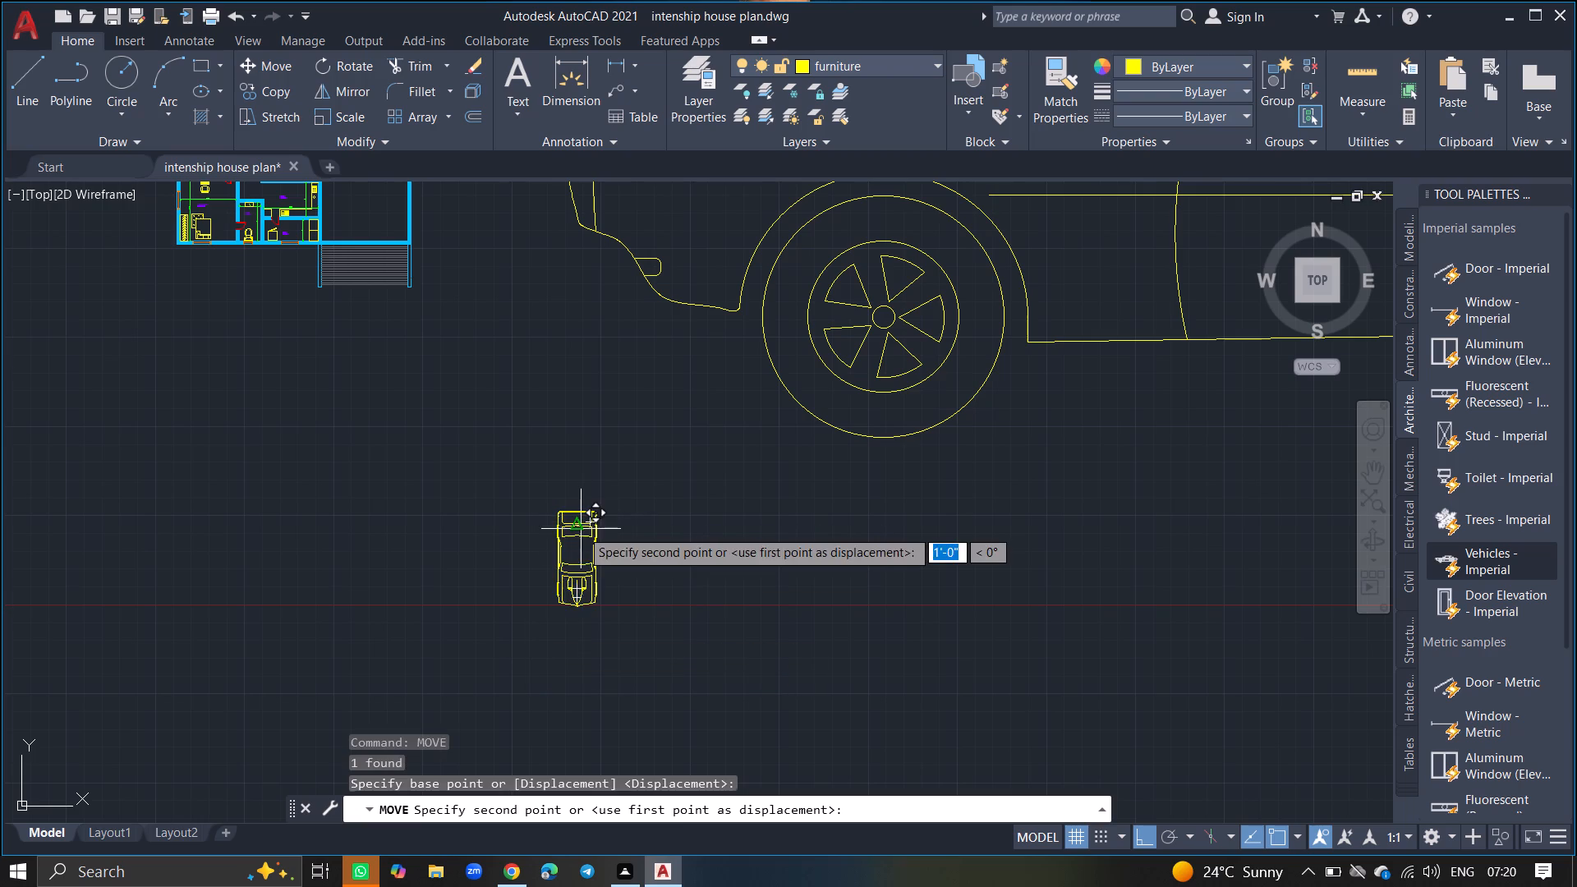
pyautogui.keyDown('ctrl'); pyautogui.scroll(-3, 604, 470); pyautogui.keyUp('ctrl')
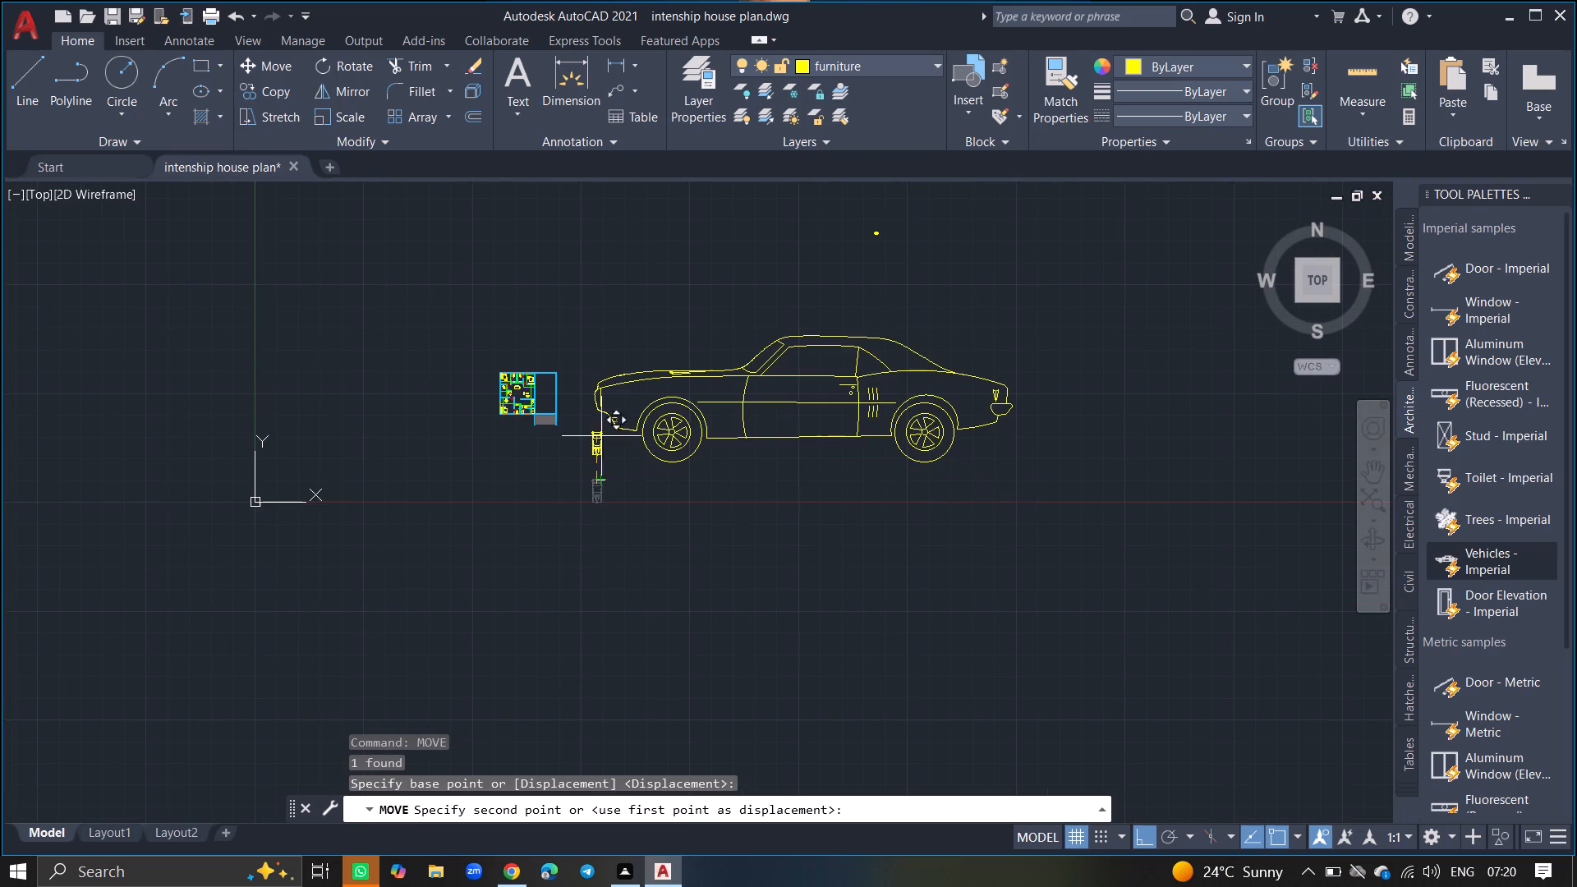
pyautogui.press('F8')
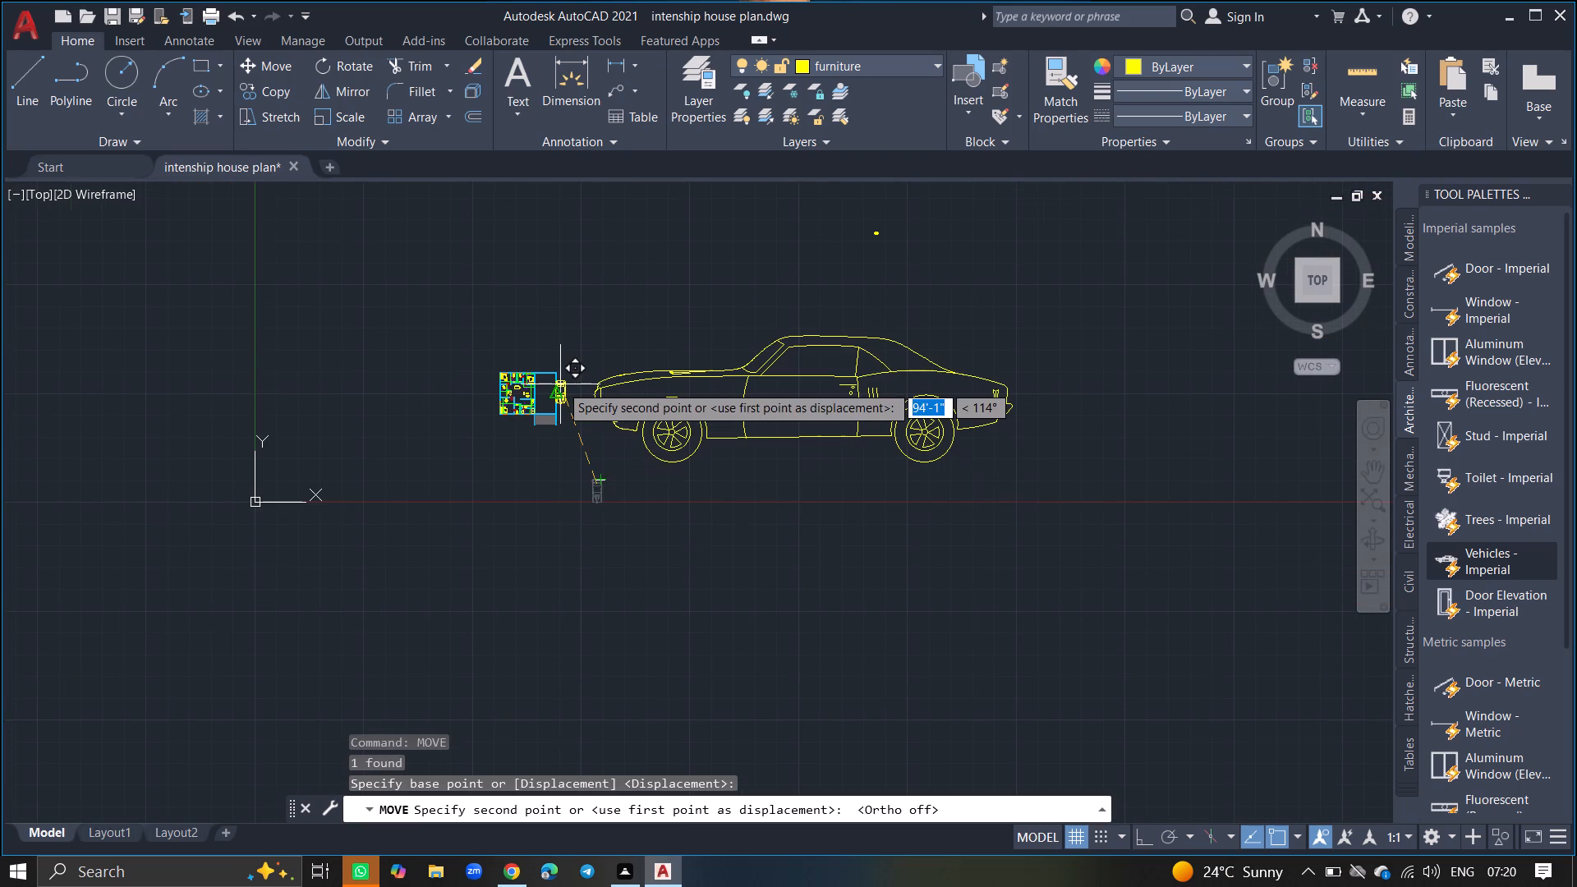
pyautogui.keyDown('ctrl'); pyautogui.scroll(5, 560, 384); pyautogui.keyUp('ctrl')
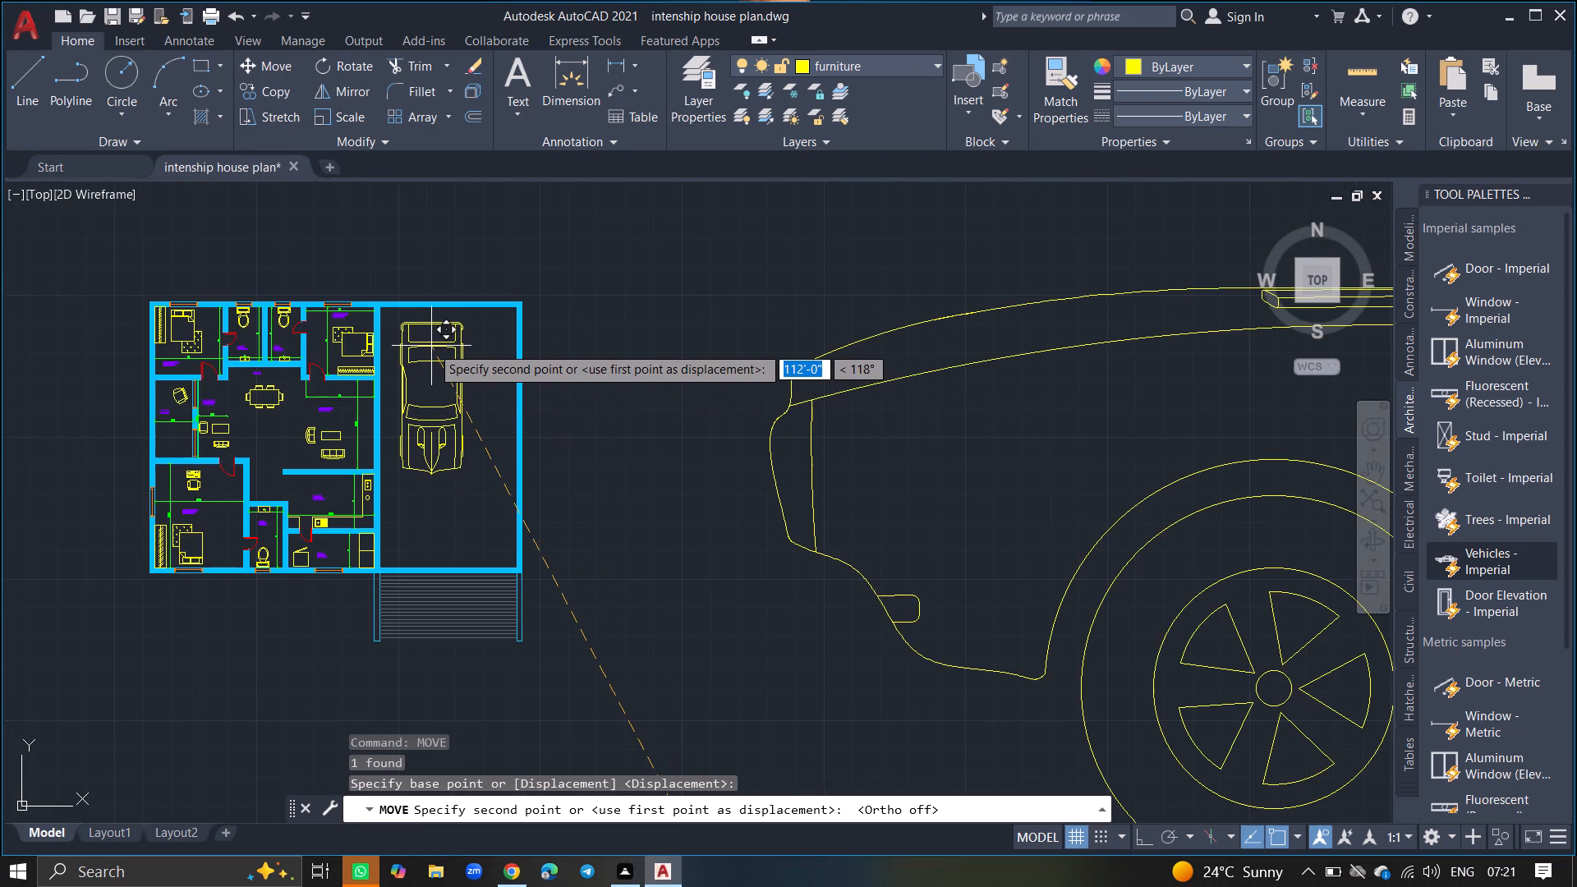
pyautogui.click(431, 346)
# Scale the sports car in the east bay down to under half its size about a point near its rear.
pyautogui.click(431, 346)
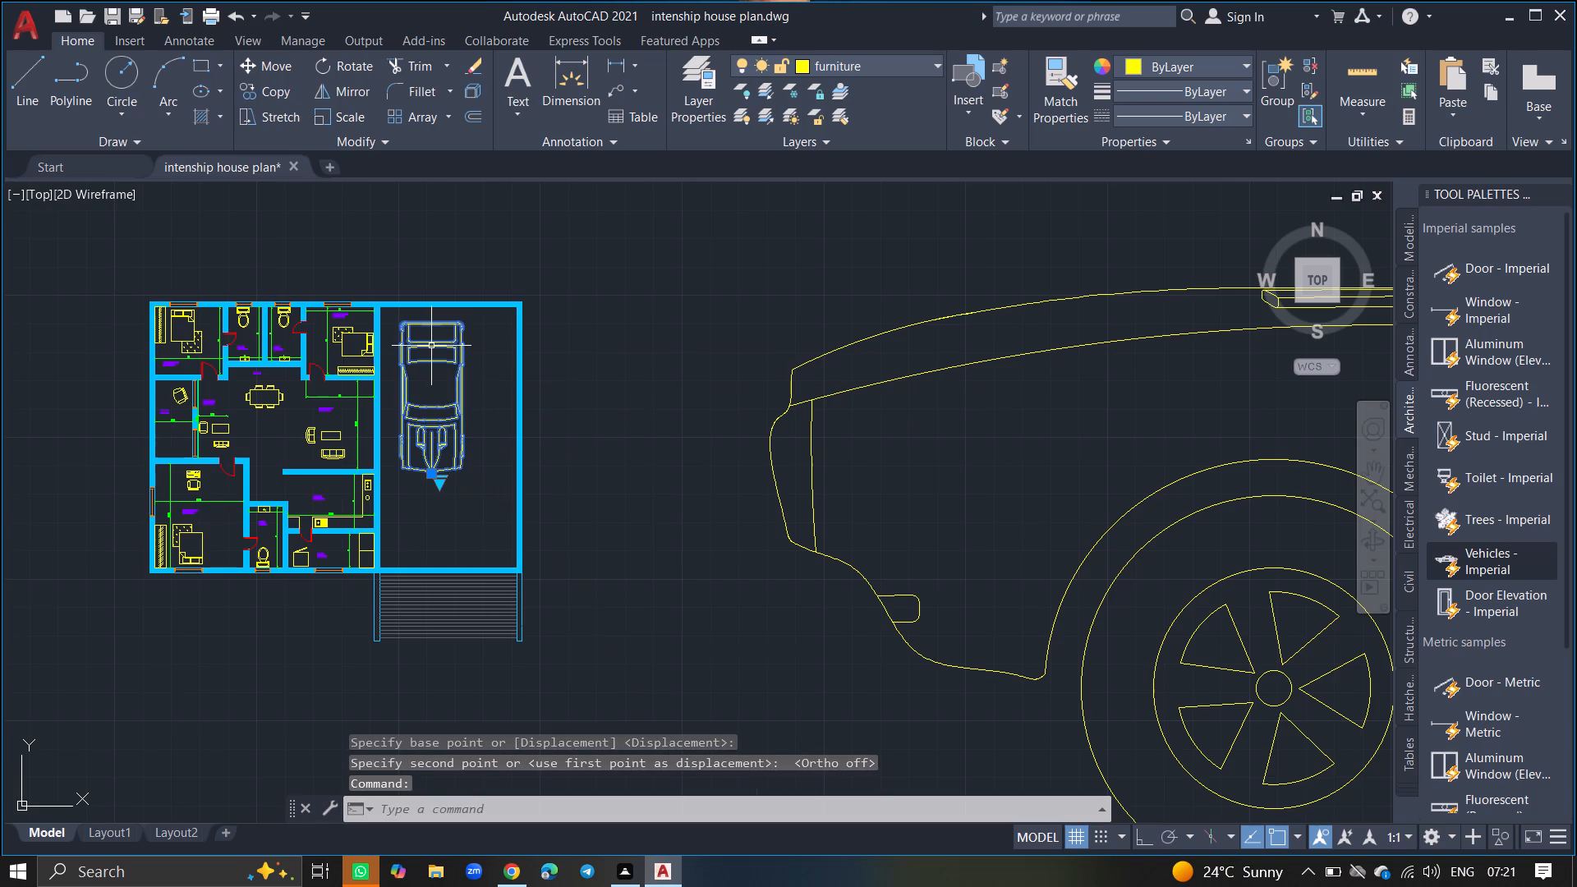
pyautogui.write('SC')
pyautogui.press('Return')
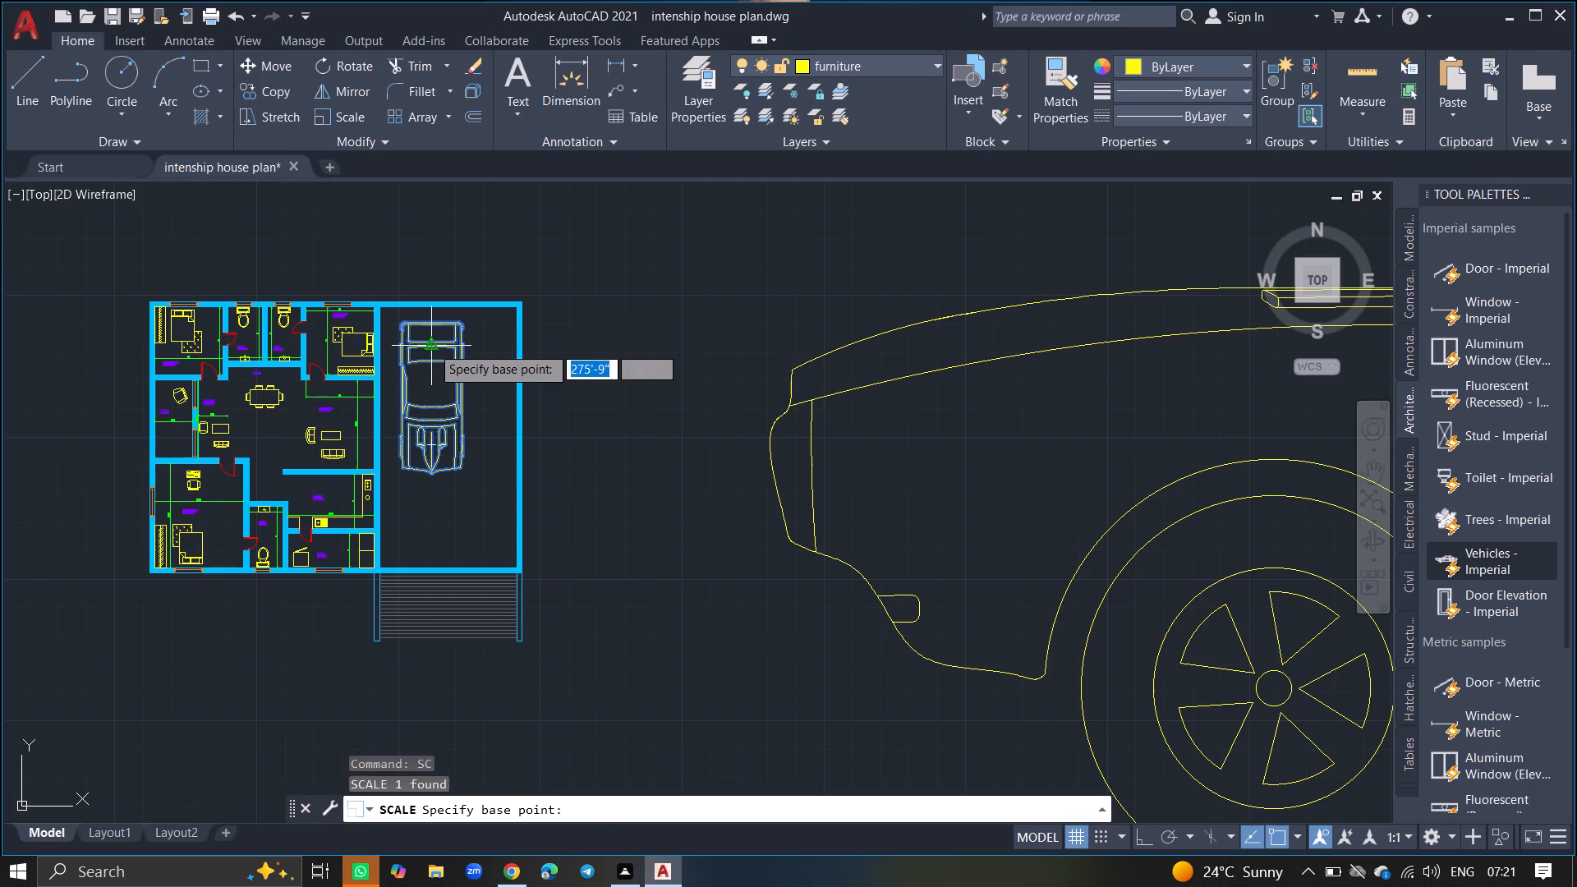
pyautogui.click(431, 346)
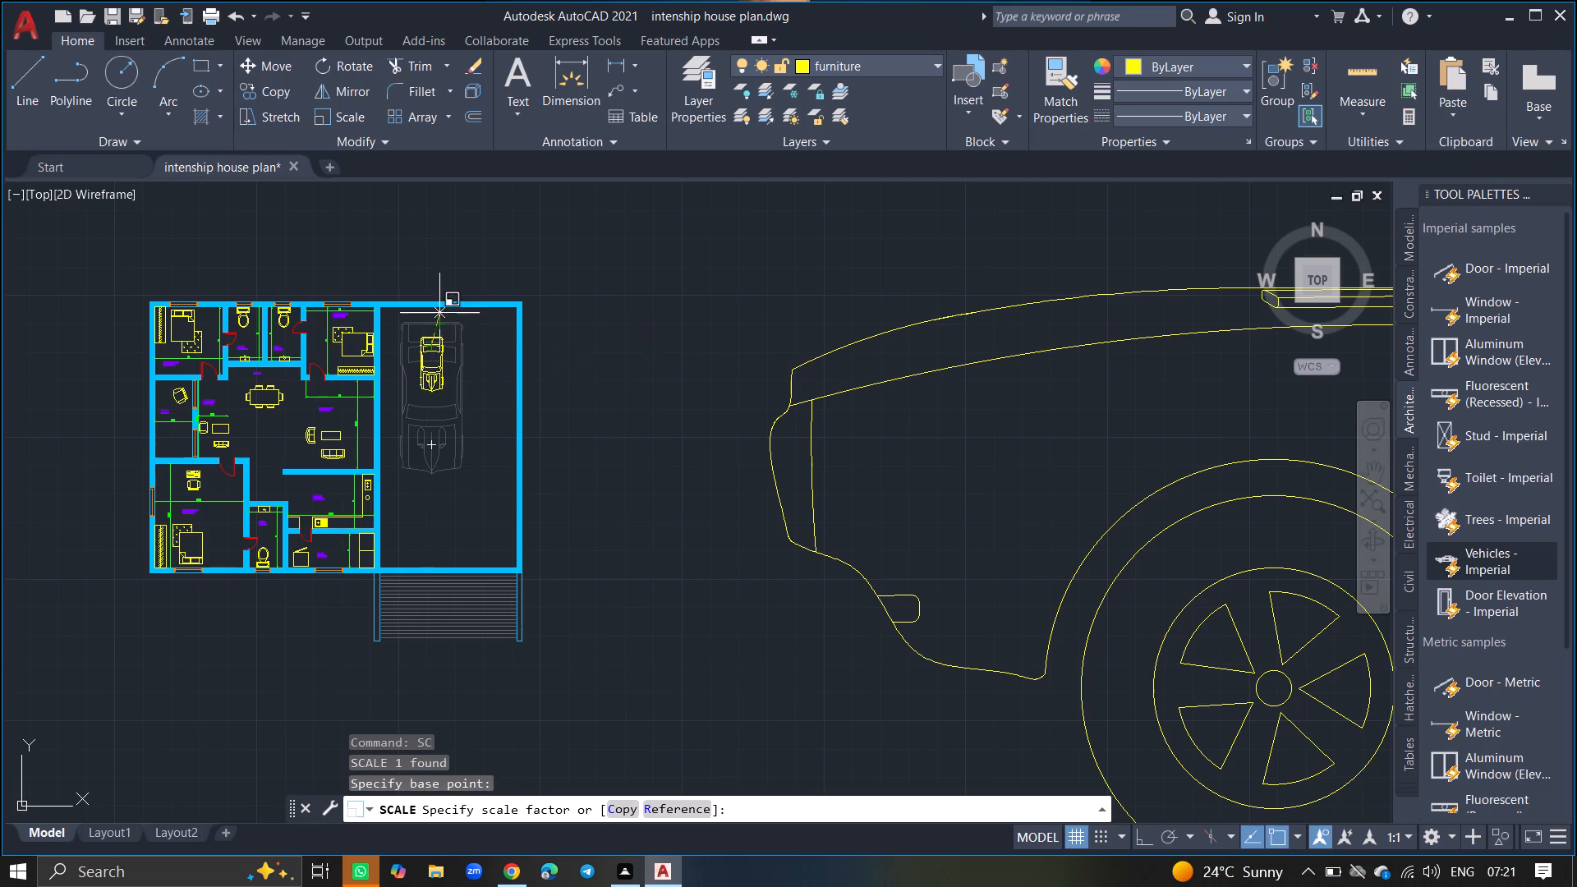
pyautogui.click(442, 309)
# Move the reduced sports car west, closer to the wall between the east bay and the rooms.
pyautogui.moveTo(429, 352); pyautogui.dragTo(422, 417)
pyautogui.write('MOVE')
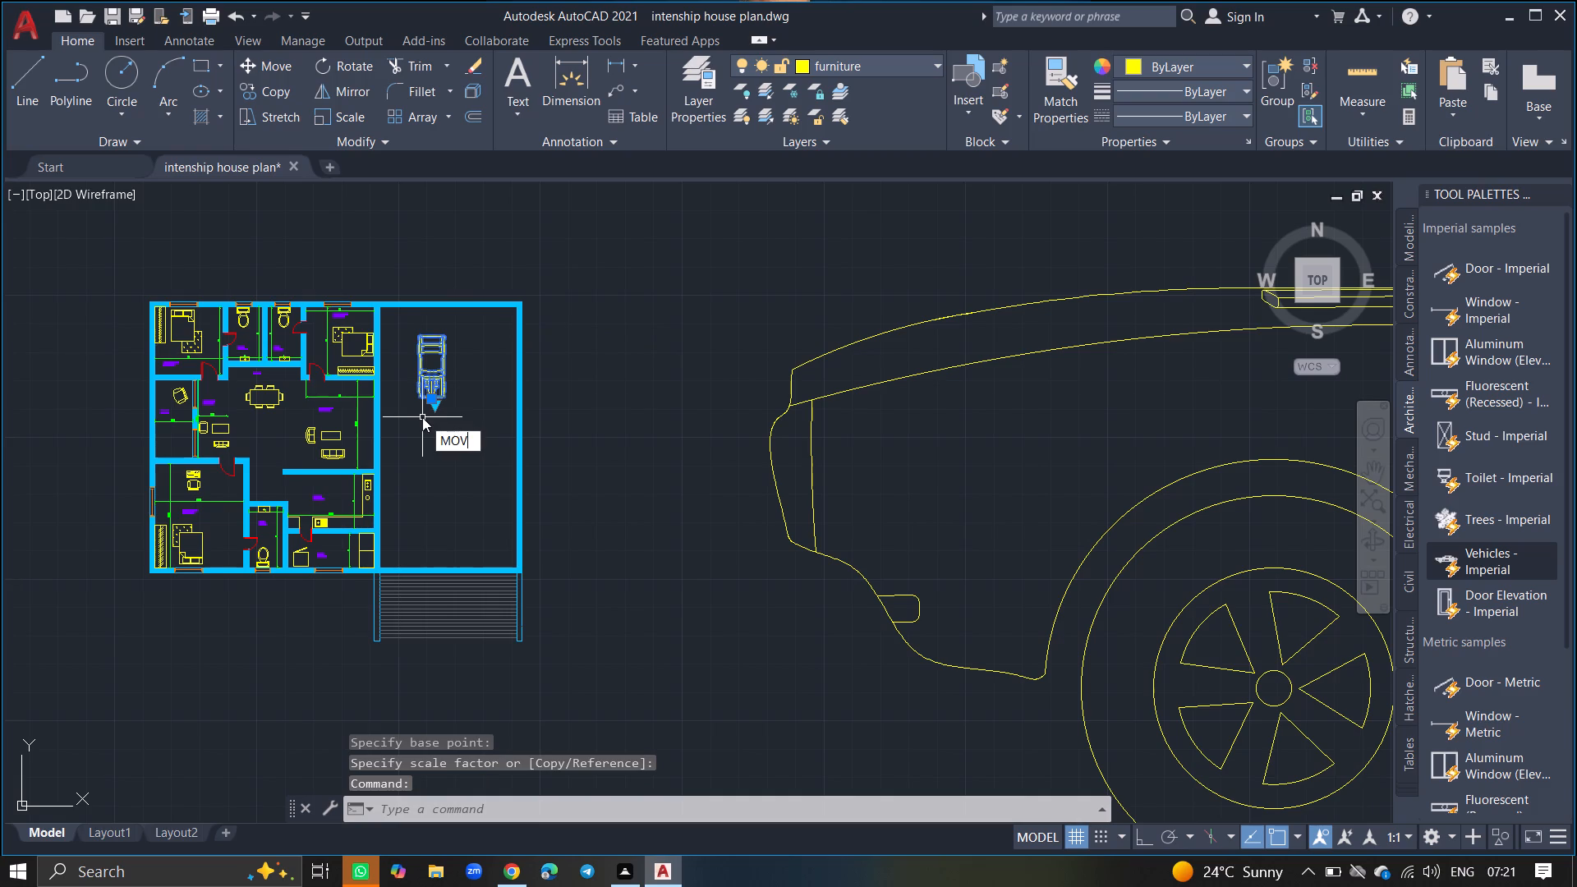
pyautogui.press('Return')
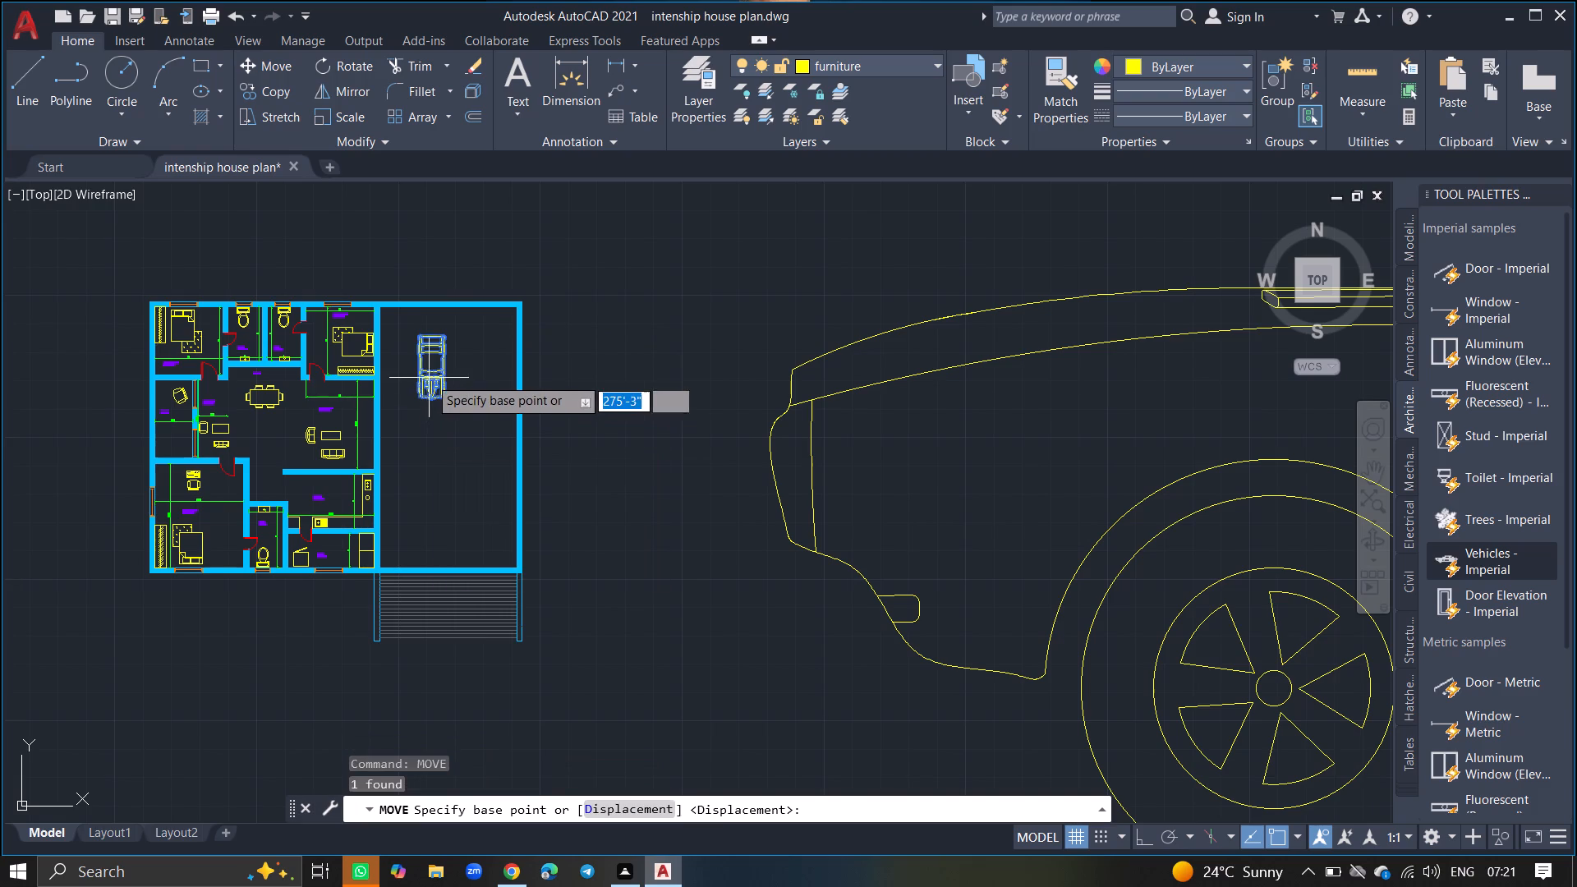
pyautogui.click(430, 376)
pyautogui.click(406, 381)
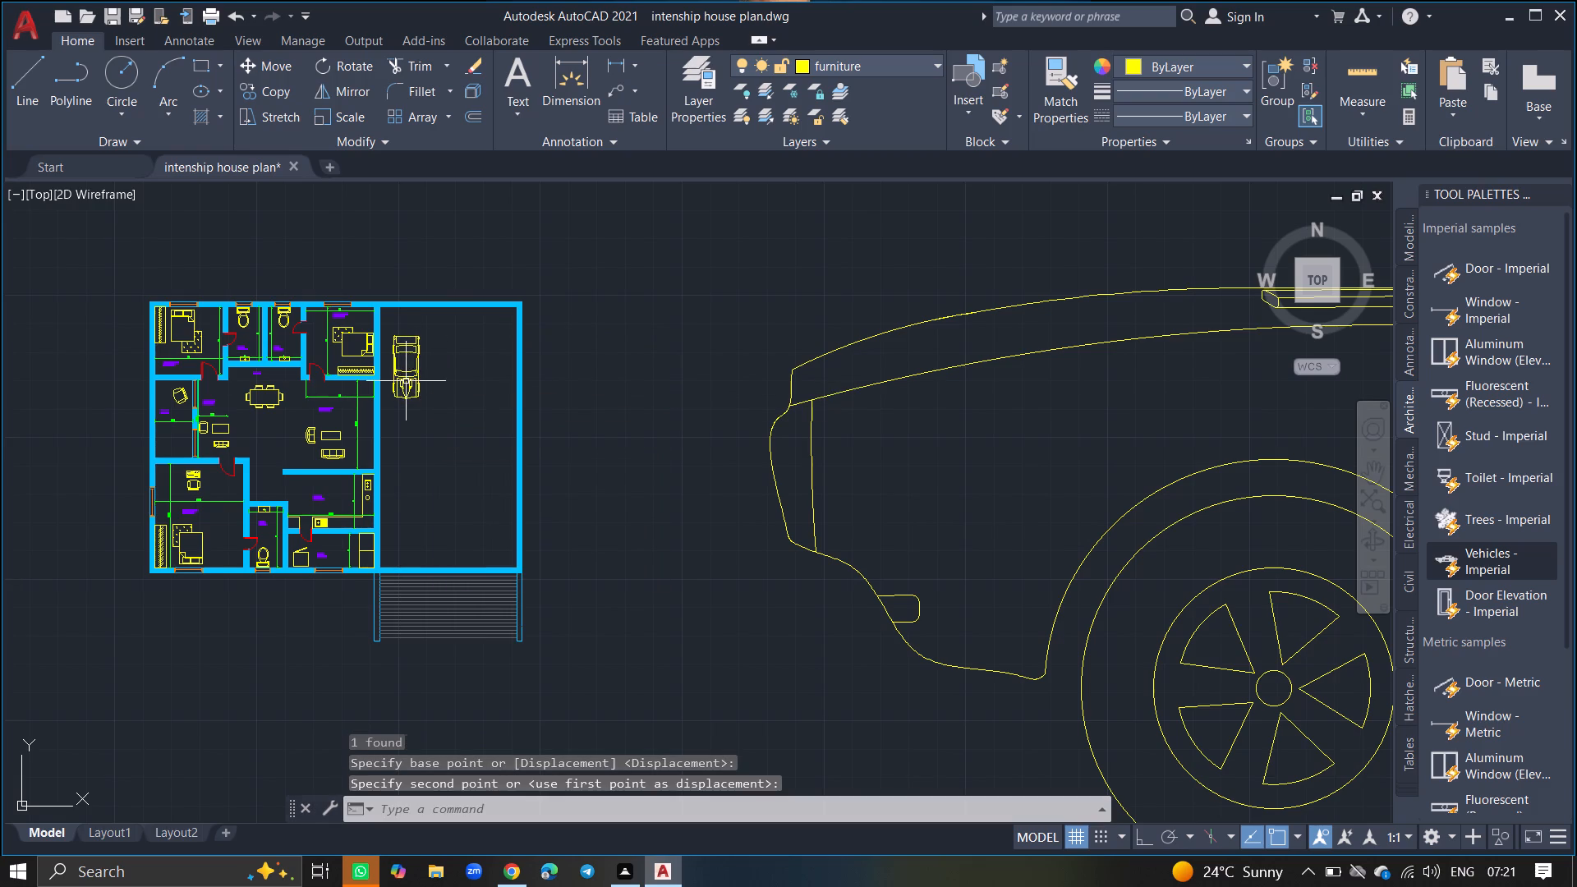
# Set the view of the large side-view vehicle east of the house to Sedan (Top).
pyautogui.click(773, 426)
pyautogui.keyDown('ctrl'); pyautogui.scroll(-4, 773, 426); pyautogui.keyUp('ctrl')
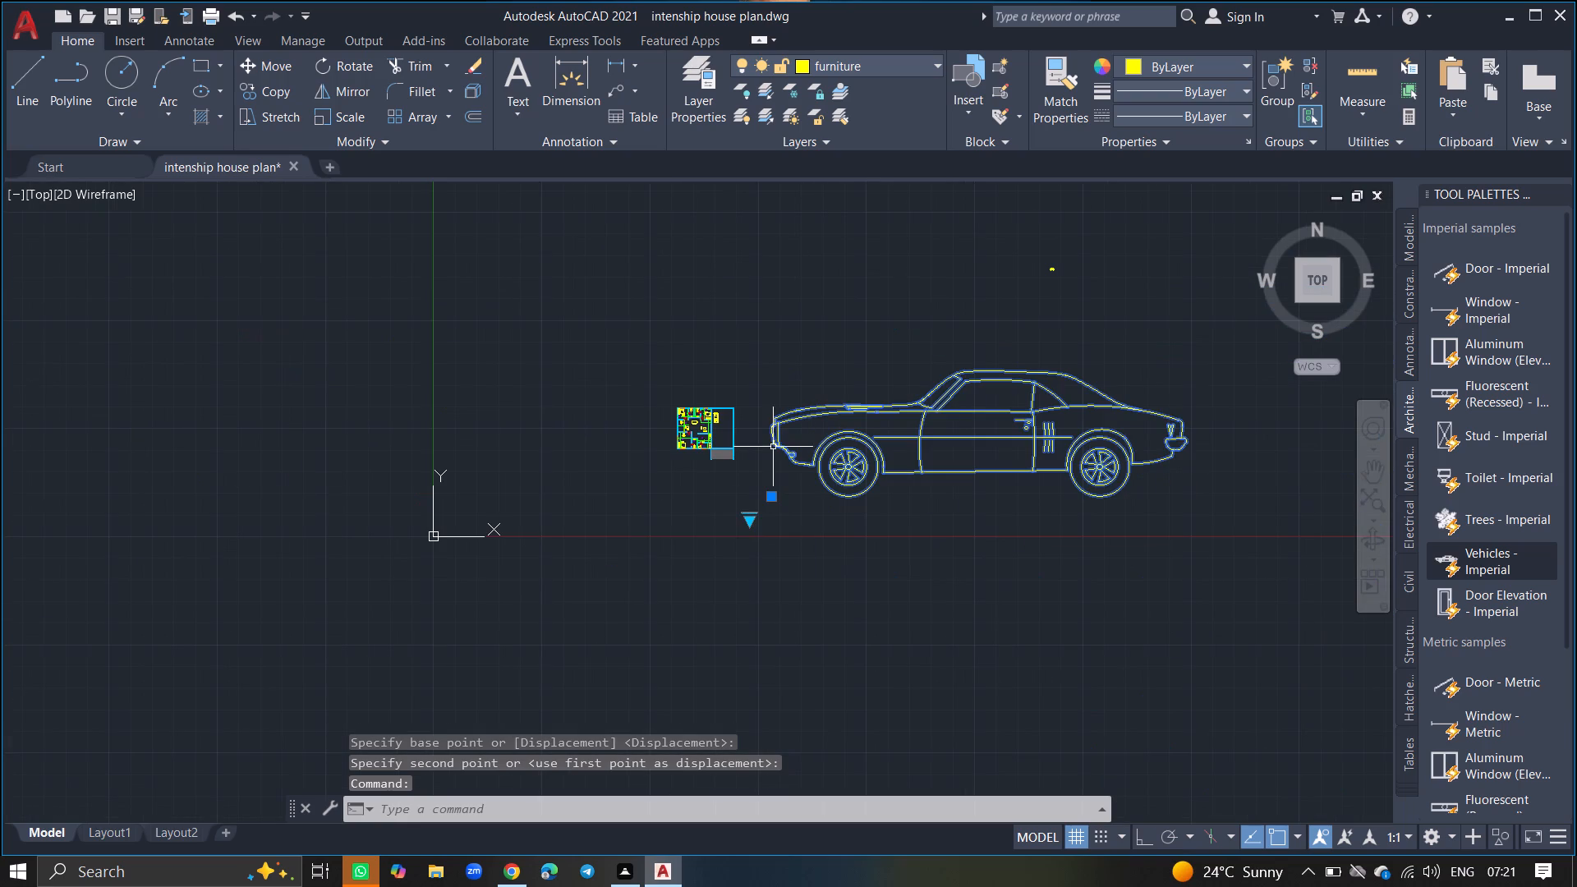
pyautogui.click(748, 519)
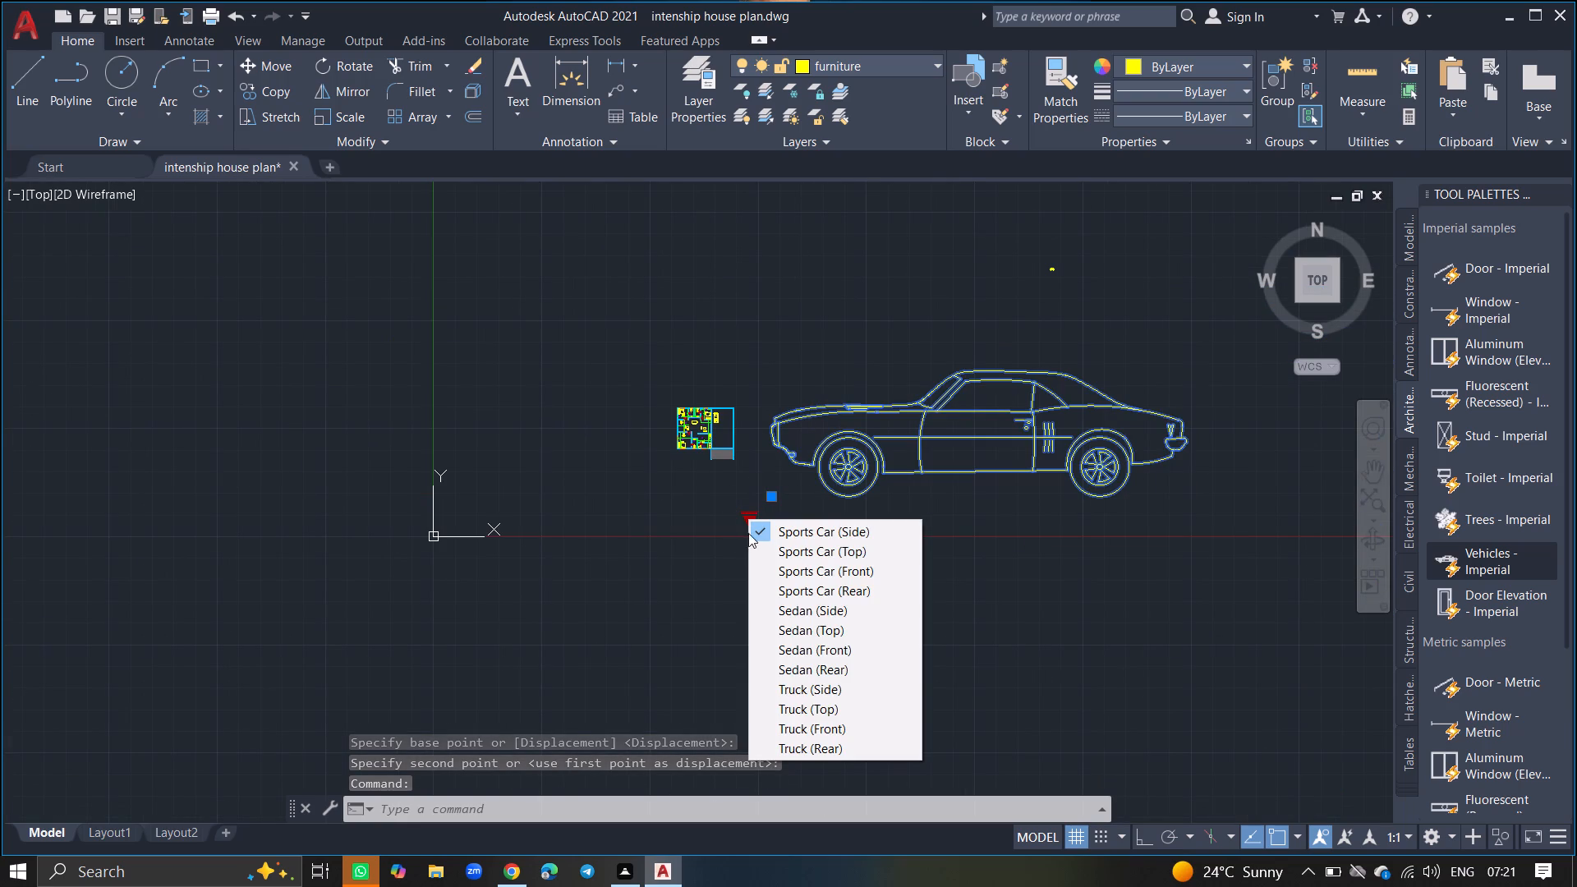
pyautogui.click(781, 636)
pyautogui.press('Escape')
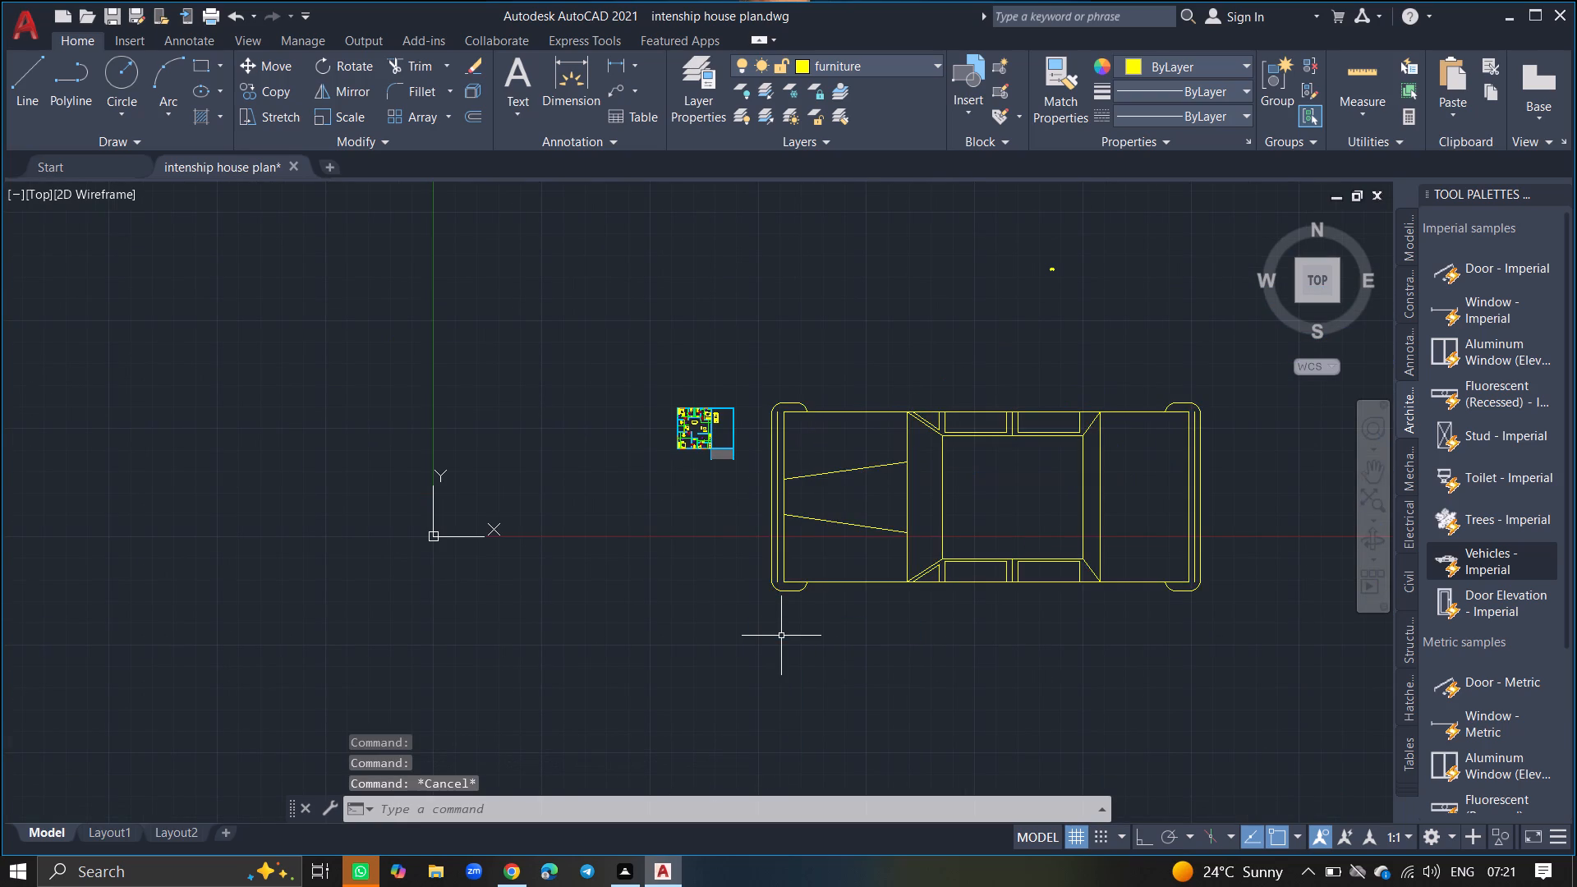
# Scale the large top-view sedan down to a small fraction of its size about a point near its front end.
pyautogui.click(778, 563)
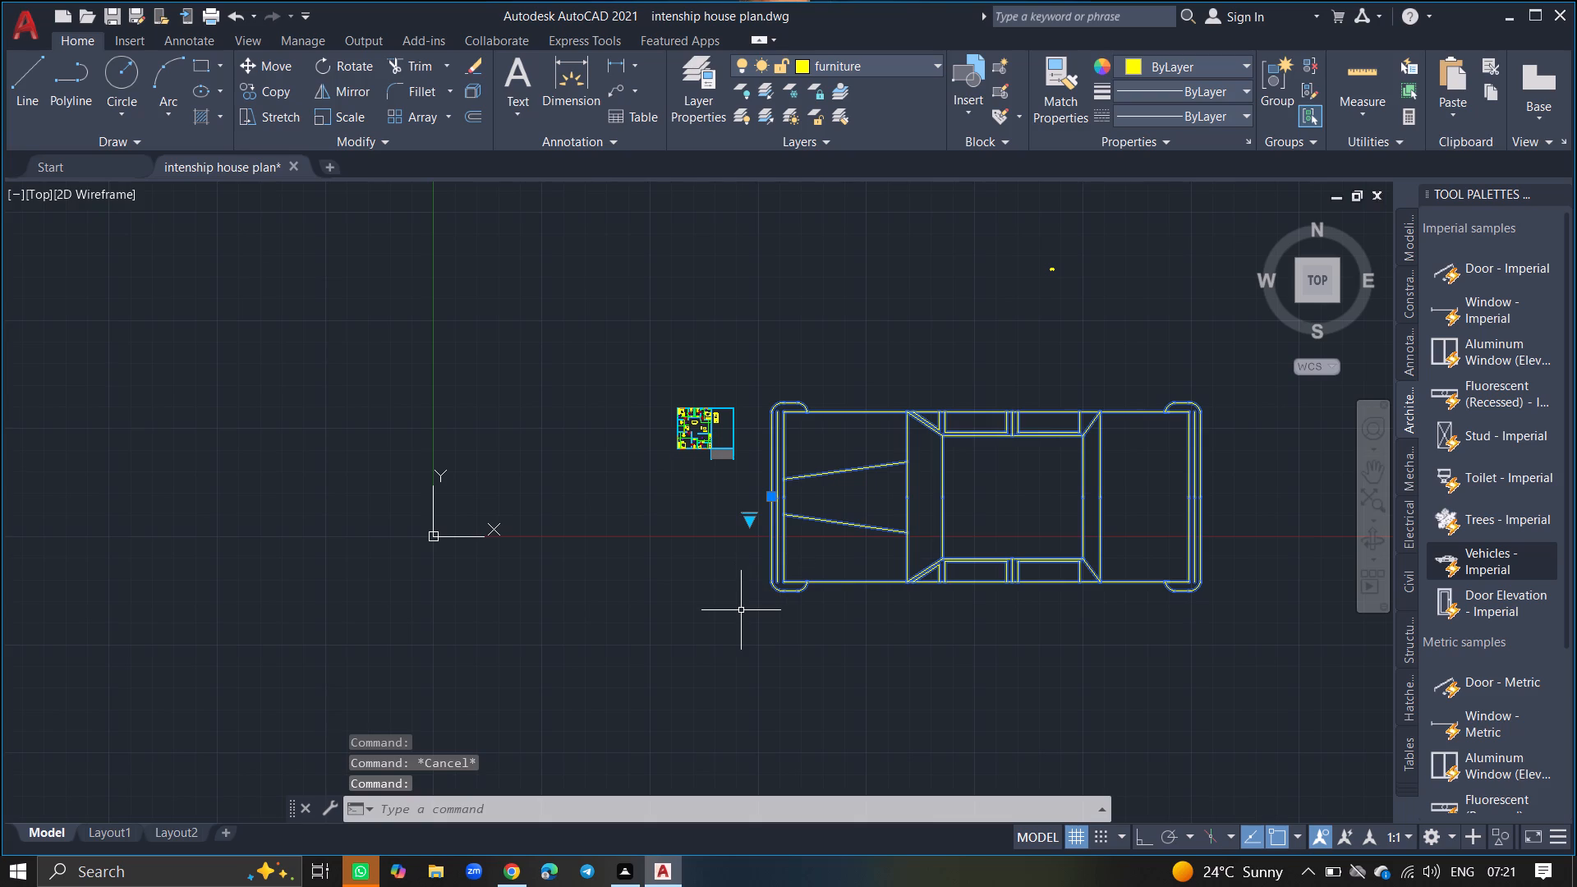
pyautogui.write('SC')
pyautogui.press('Return')
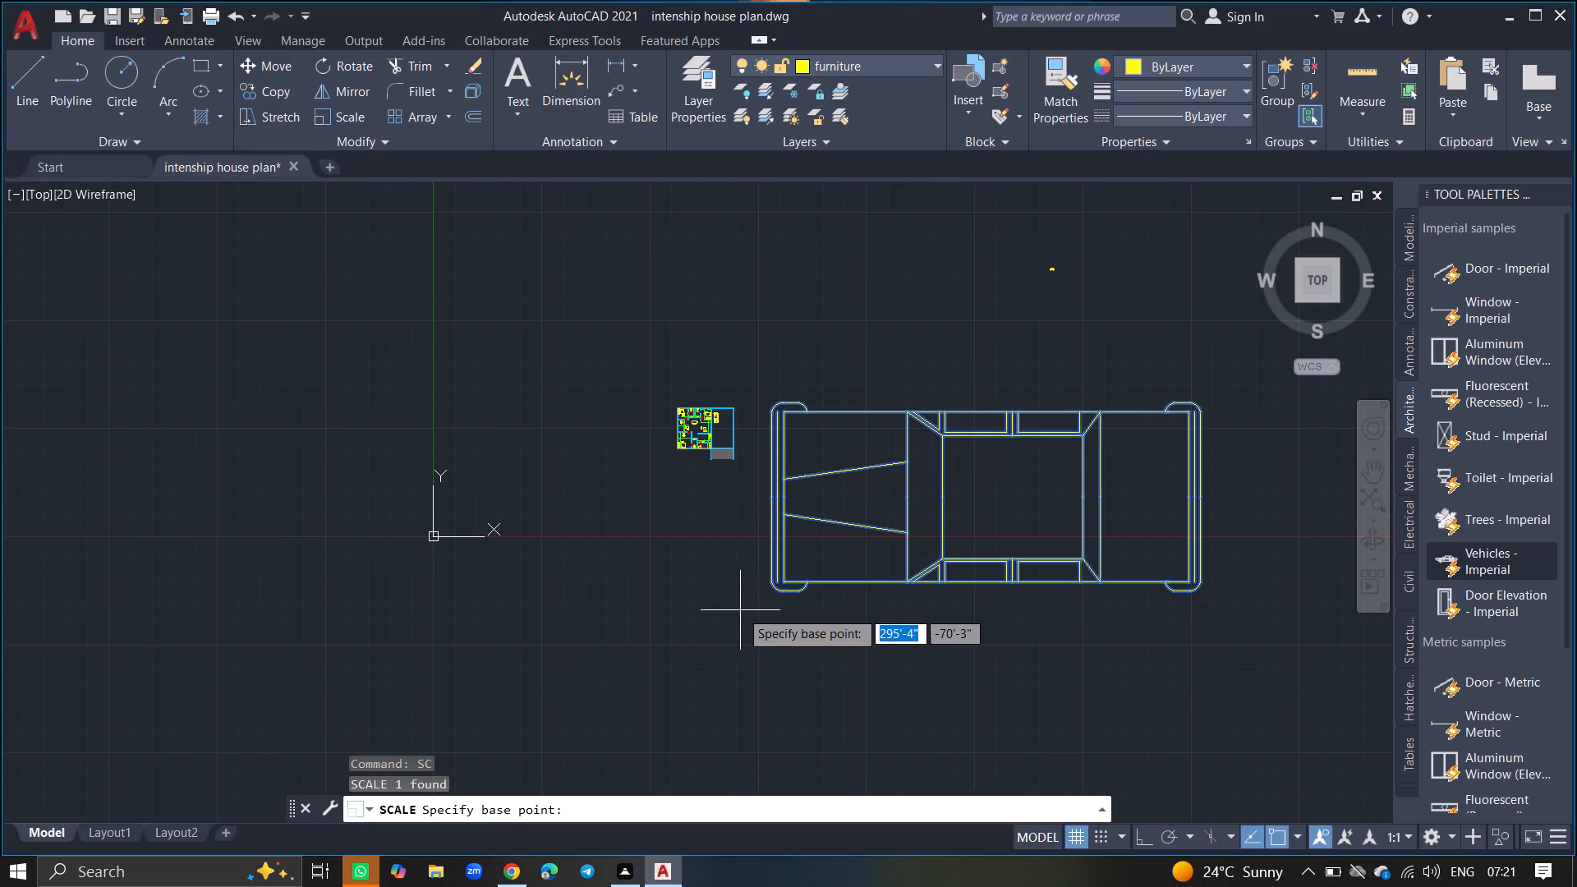
pyautogui.click(785, 507)
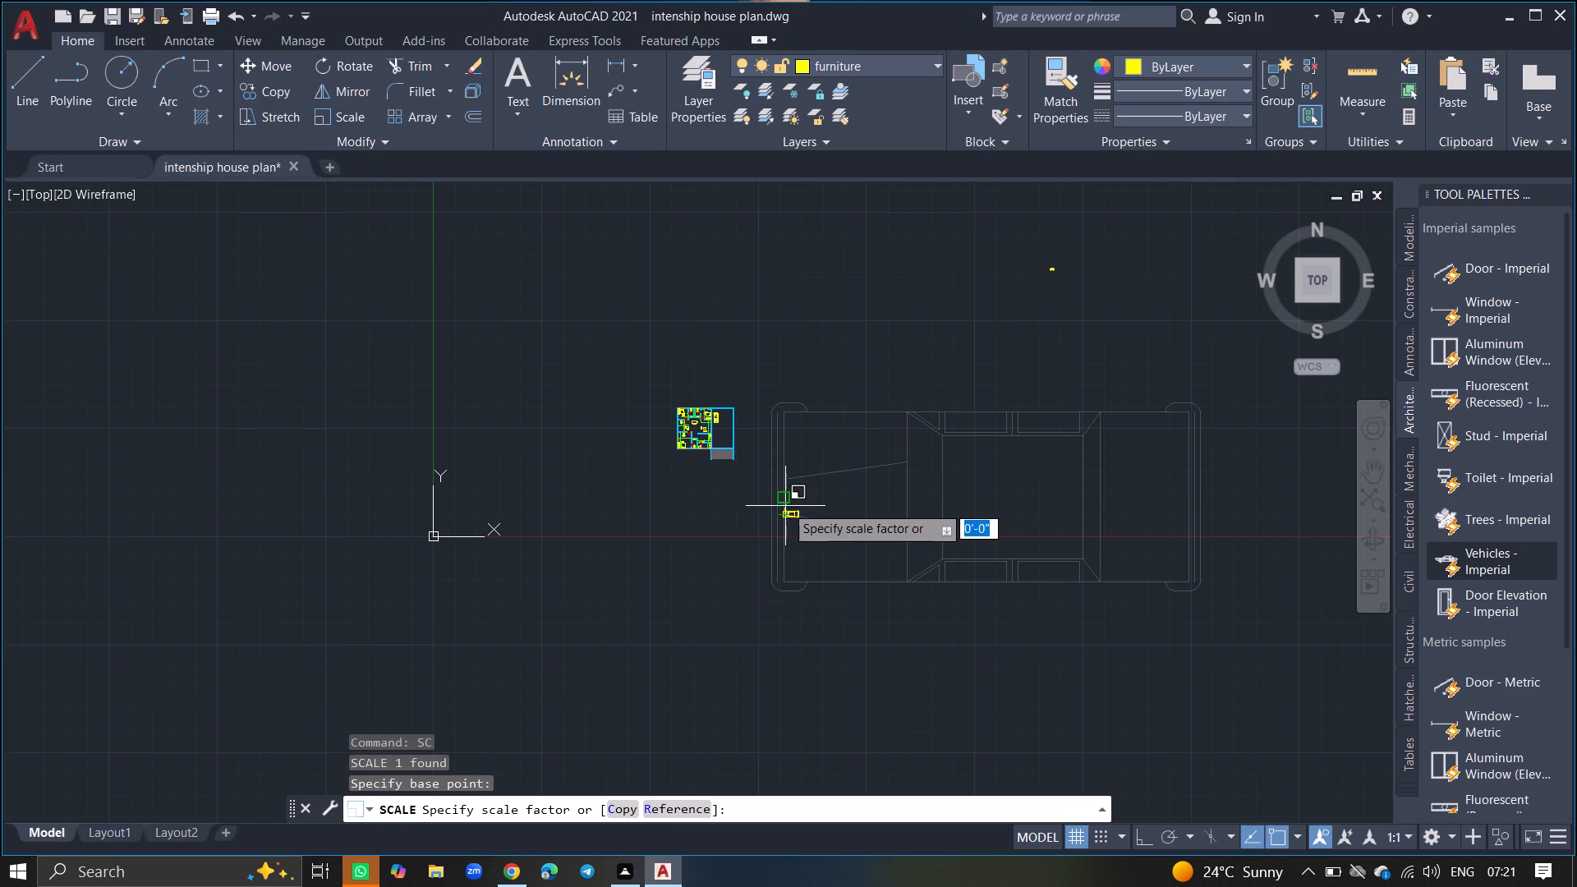
pyautogui.click(790, 502)
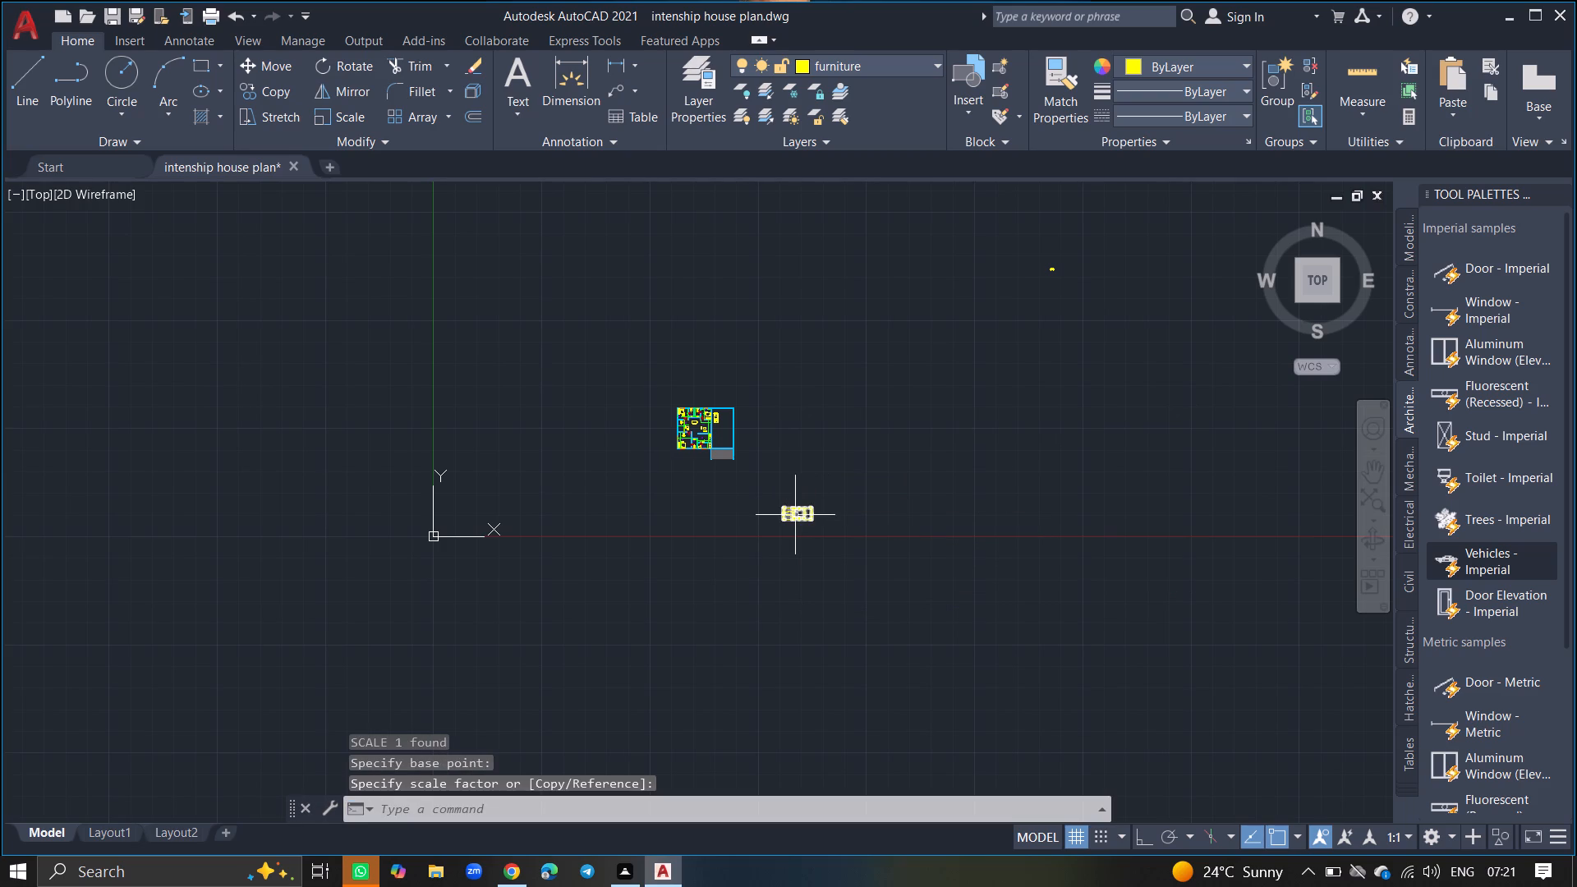
# Rotate the small top-view sedan 90° about its centre so its front faces south.
pyautogui.click(795, 516)
pyautogui.write('RO')
pyautogui.press('Return')
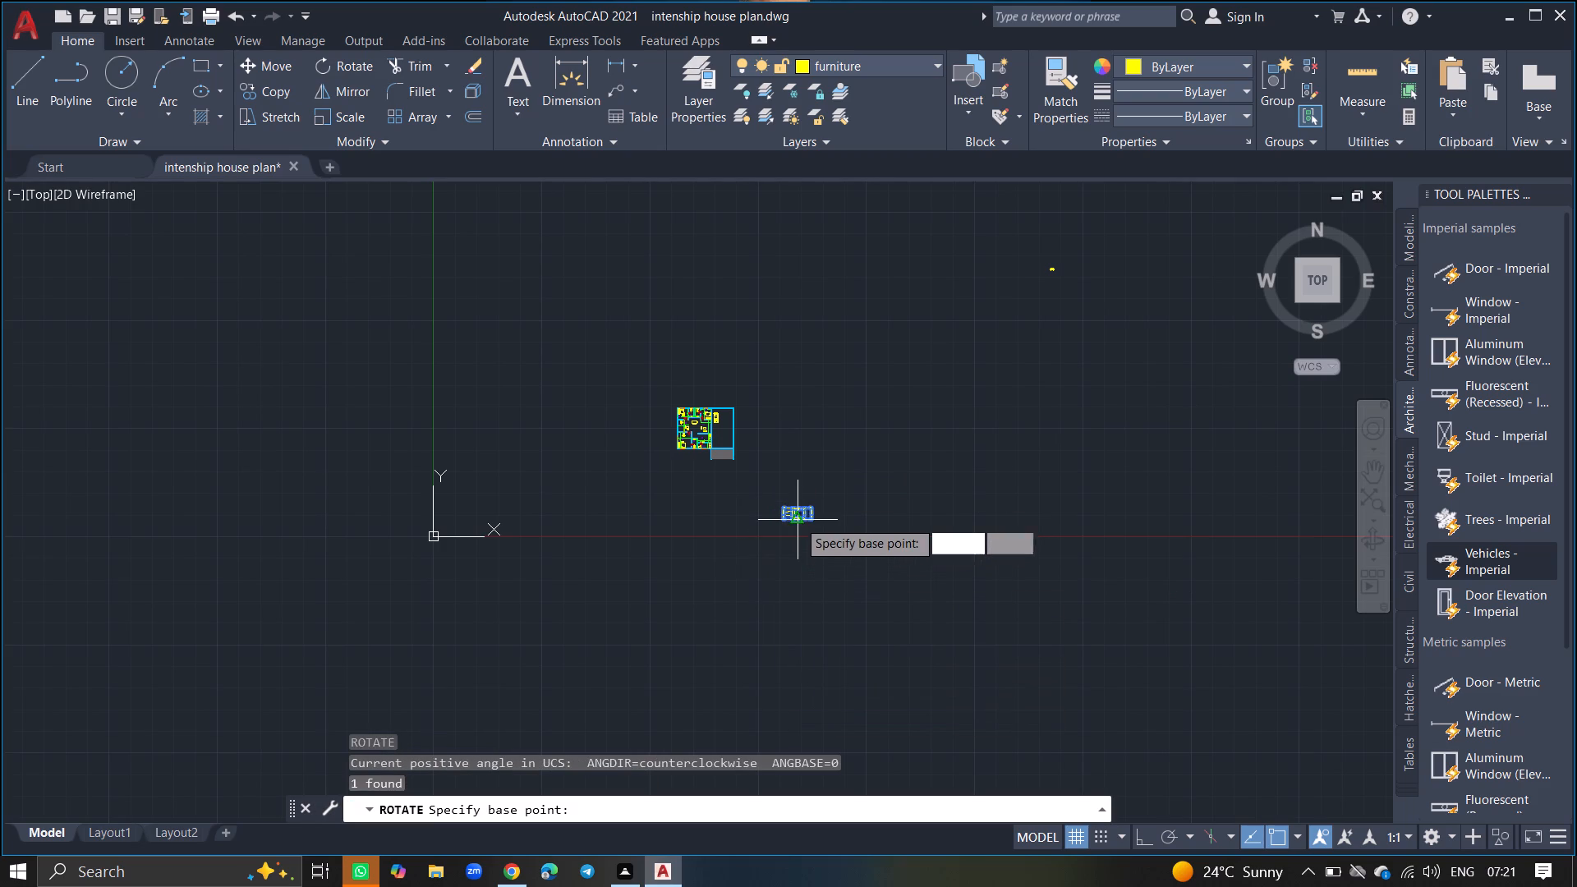
pyautogui.click(798, 513)
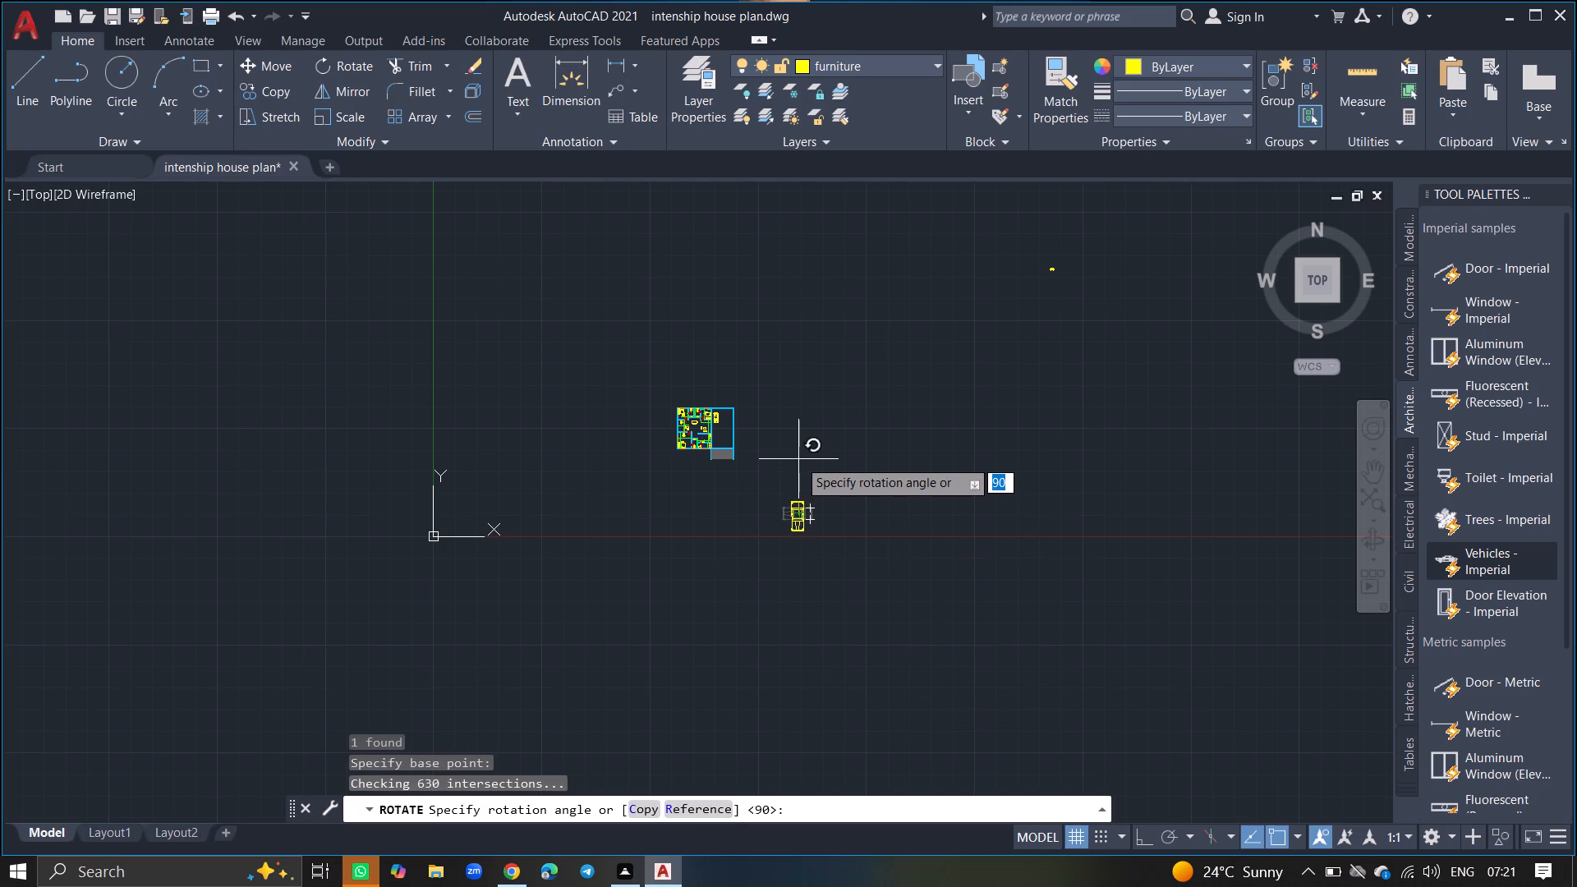
pyautogui.click(798, 458)
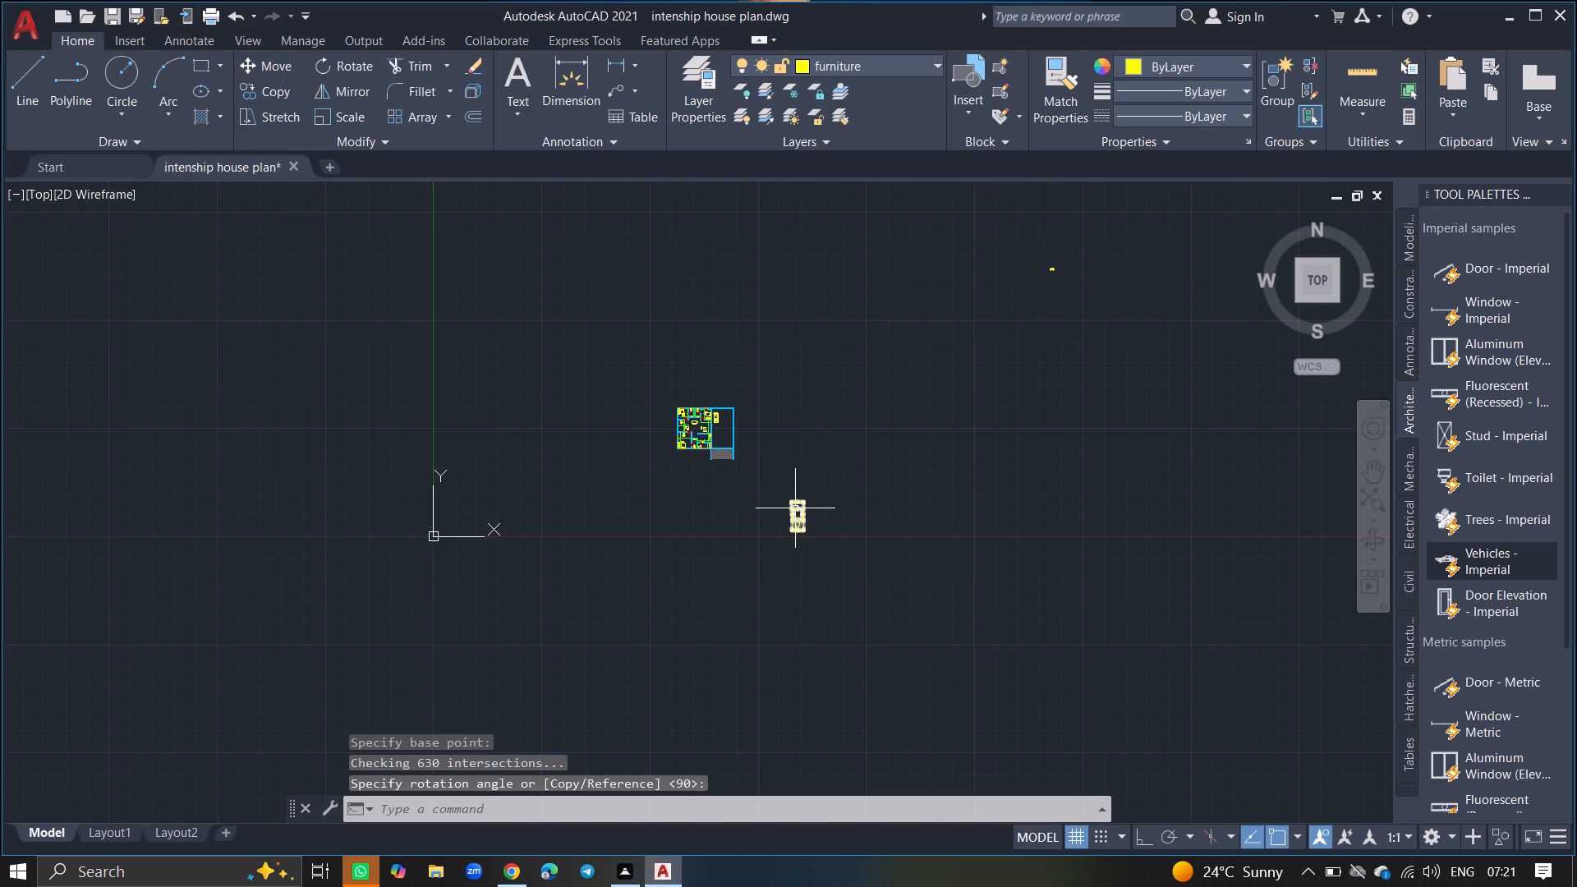
# Move the rotated sedan into the east bay, just east of the sports car.
pyautogui.click(795, 509)
pyautogui.write('MO')
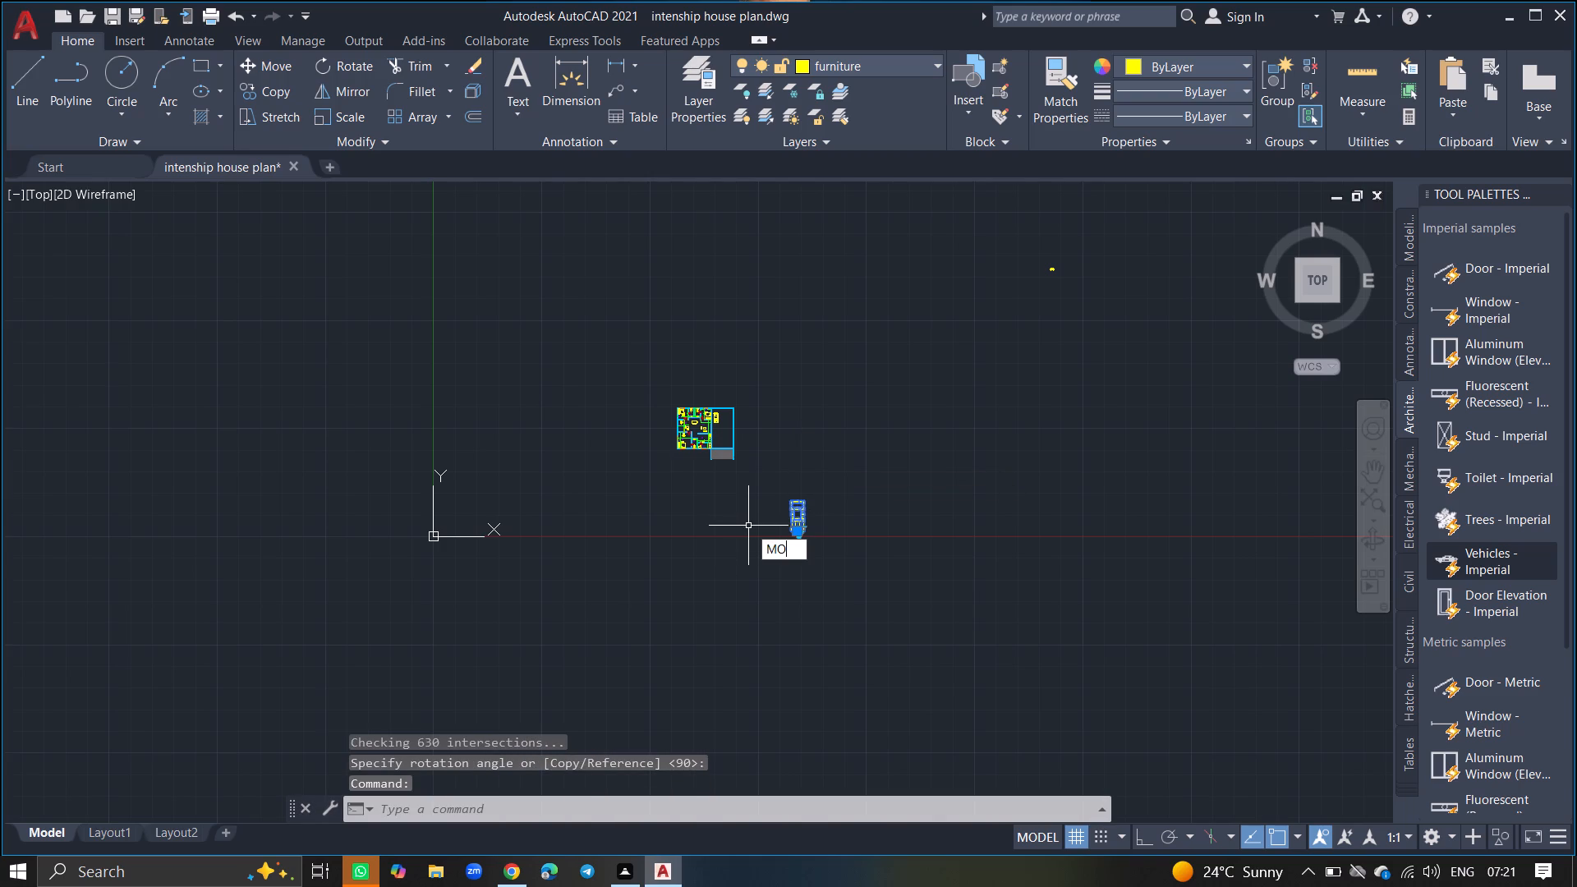
pyautogui.write('VE')
pyautogui.press('Return')
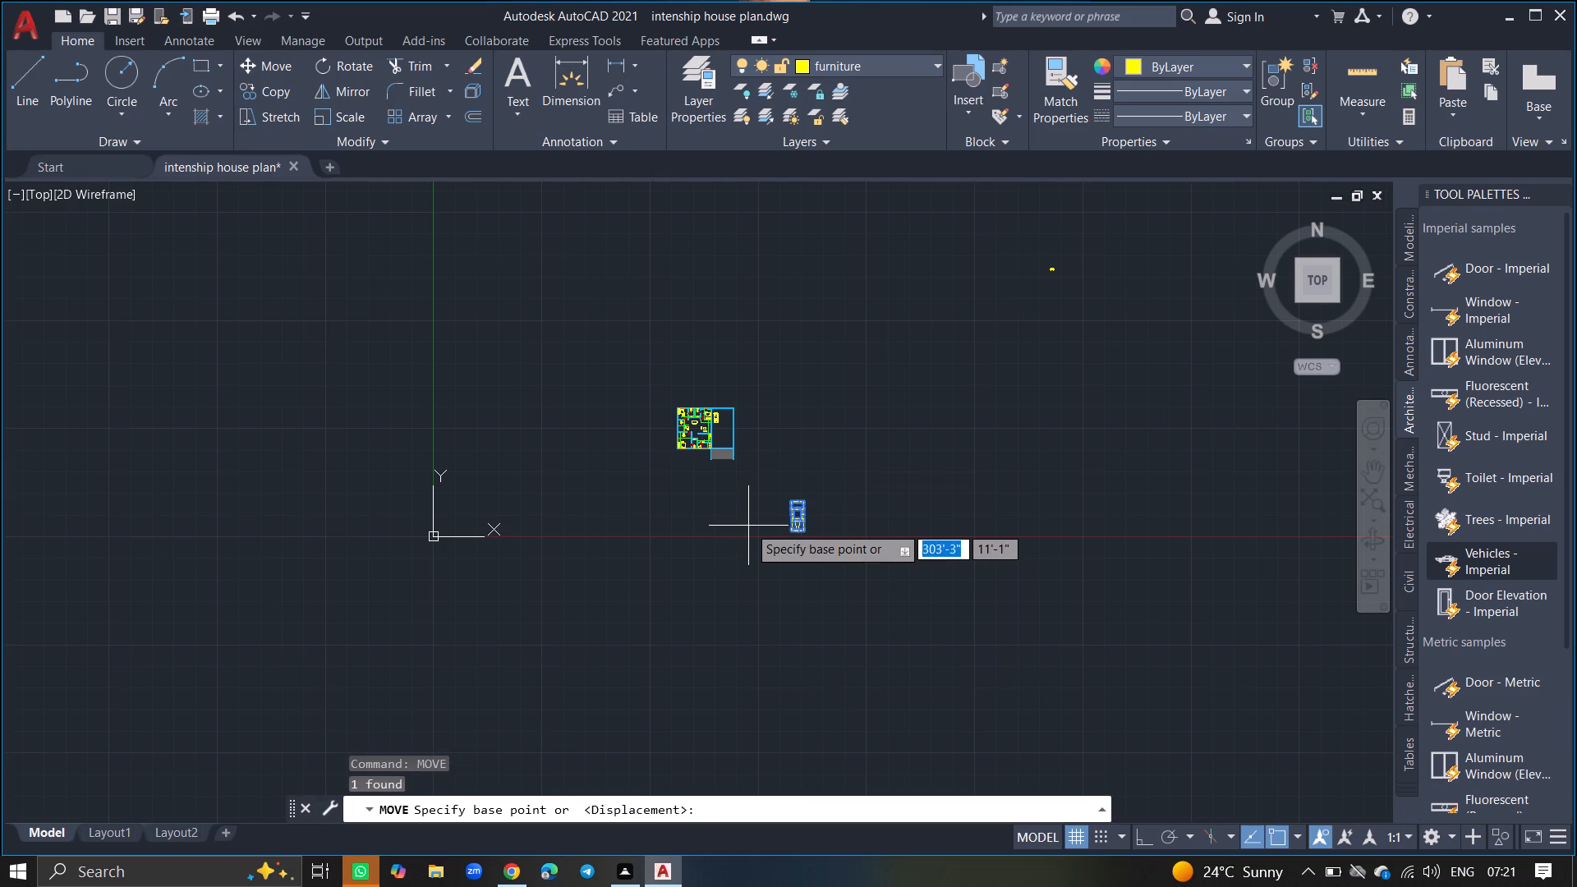
pyautogui.click(794, 517)
pyautogui.keyDown('ctrl'); pyautogui.scroll(5, 692, 395); pyautogui.keyUp('ctrl')
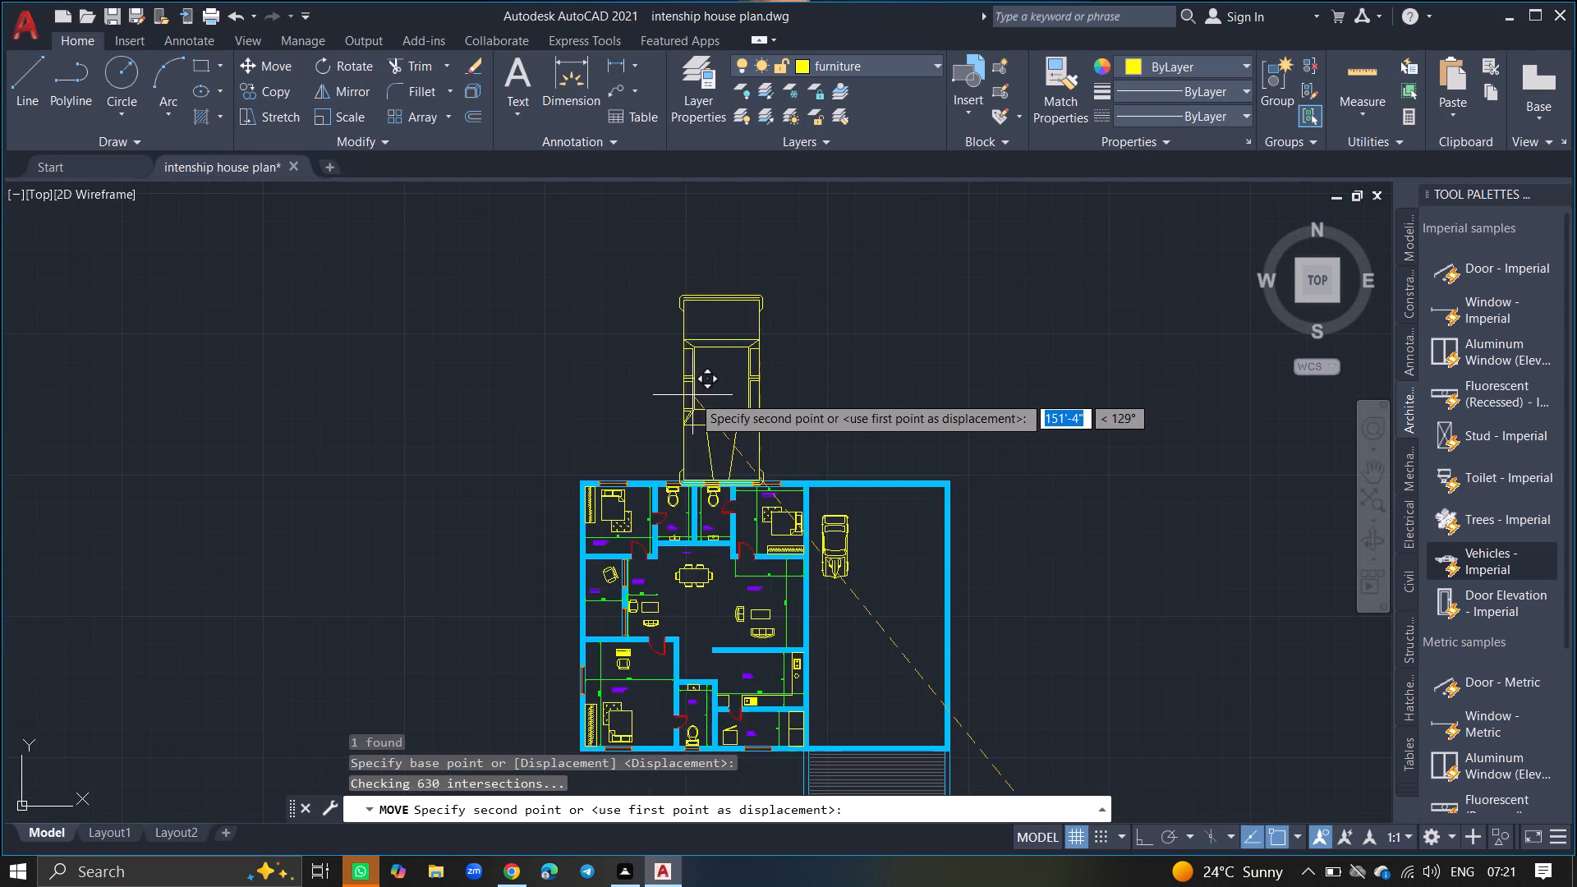
pyautogui.click(867, 627)
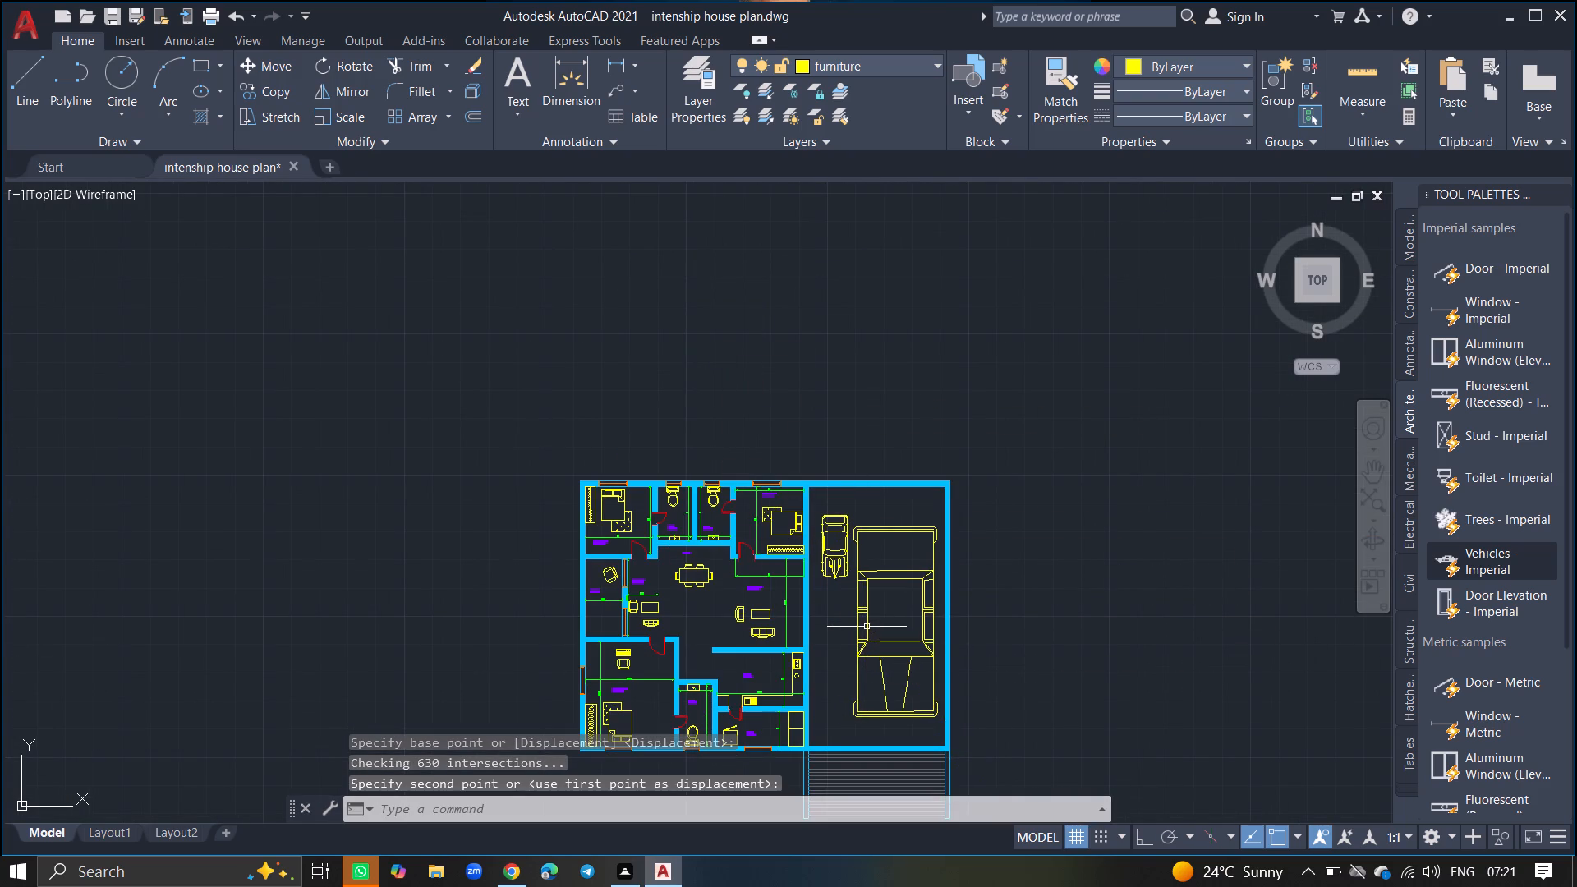
# Scale the sedan in the east bay down to about the sports car's size, using a base point on its west side.
pyautogui.click(867, 627)
pyautogui.write('SC')
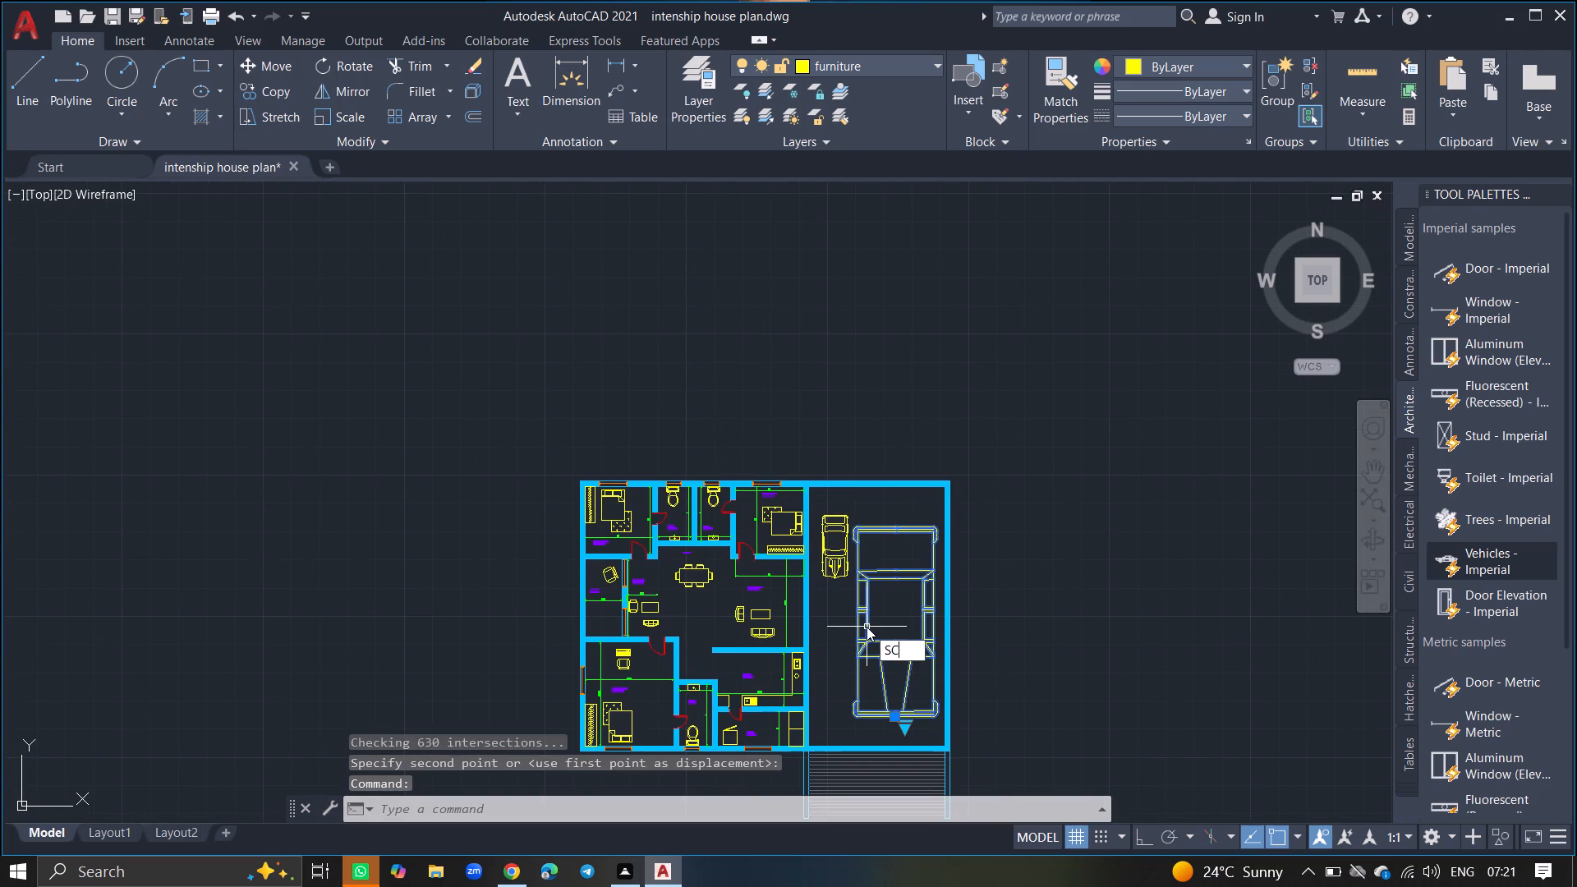
pyautogui.press('Return')
pyautogui.click(867, 627)
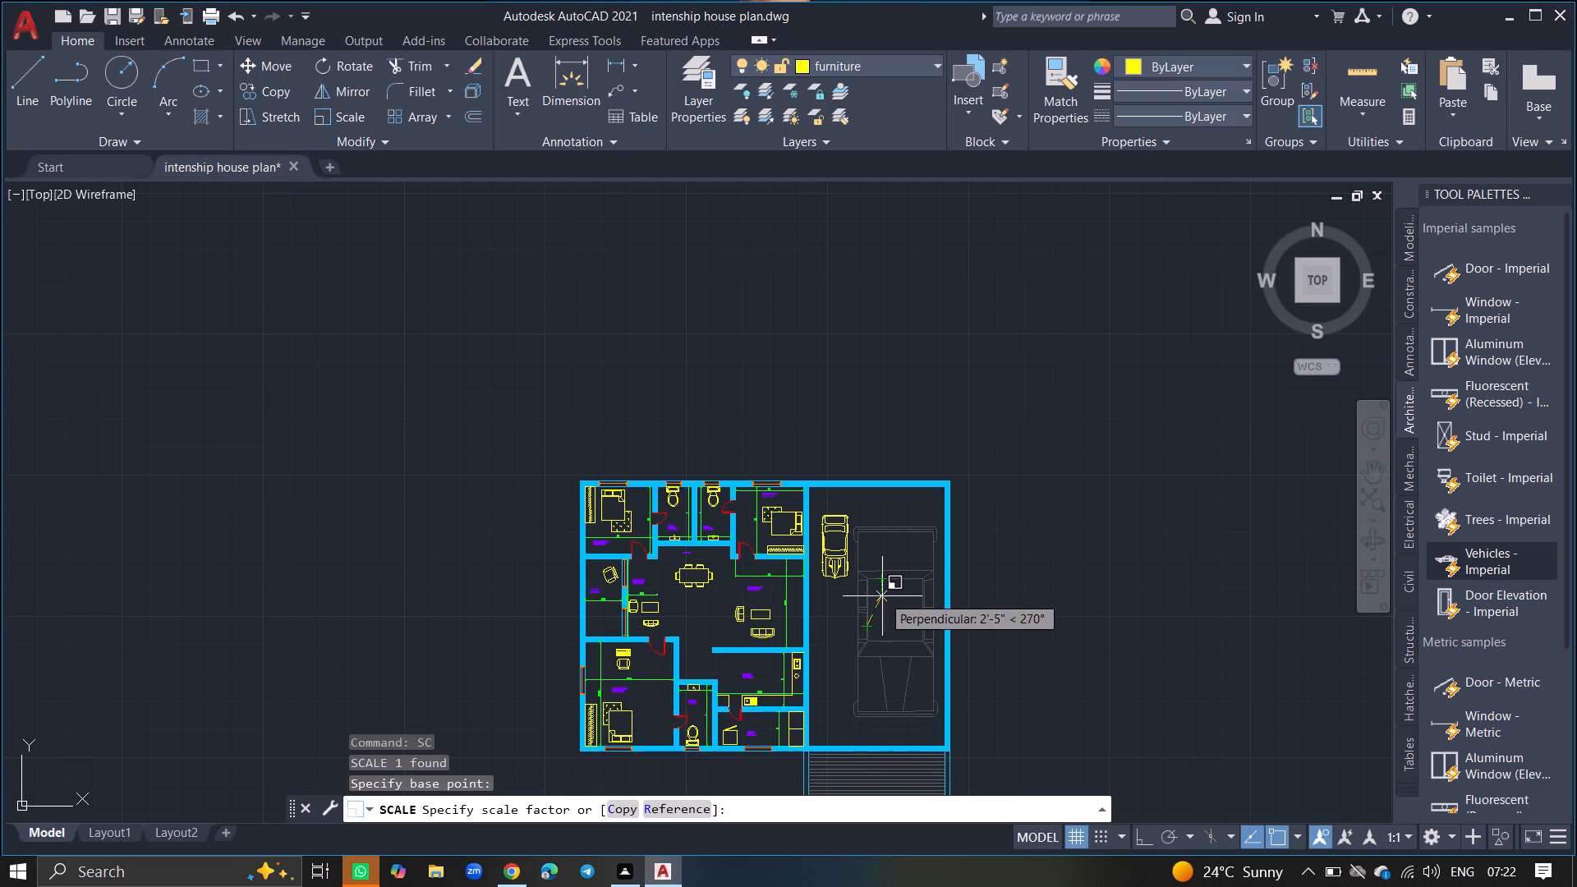
pyautogui.click(882, 597)
# Move the reduced sedan northeast so it sits level with the sports car, parked beside it in the east bay.
pyautogui.click(880, 603)
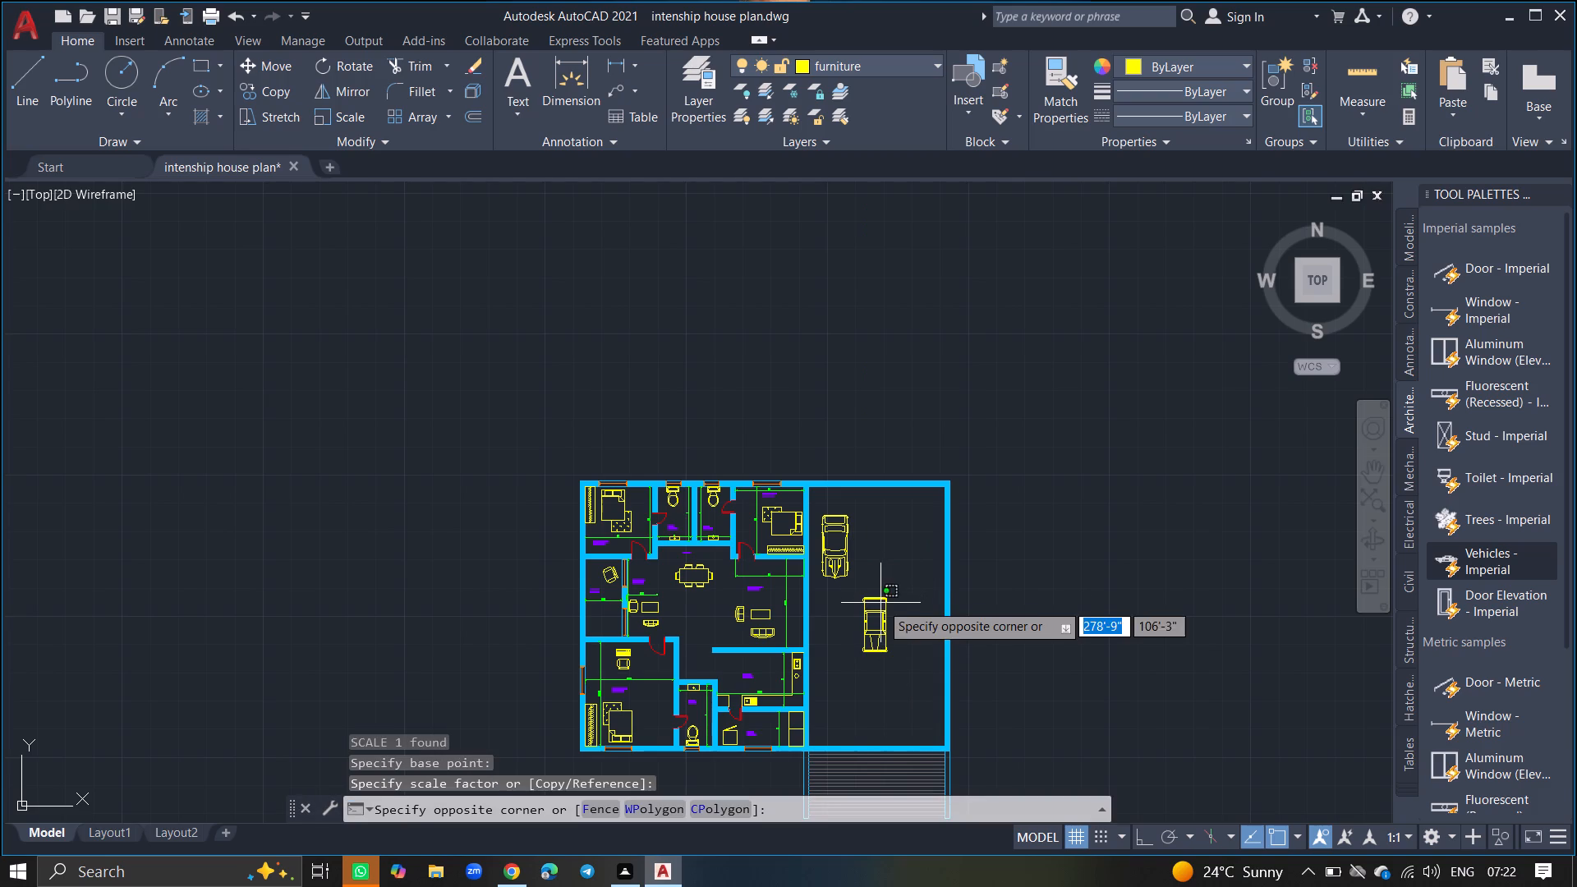
pyautogui.click(862, 635)
pyautogui.write('MOVE')
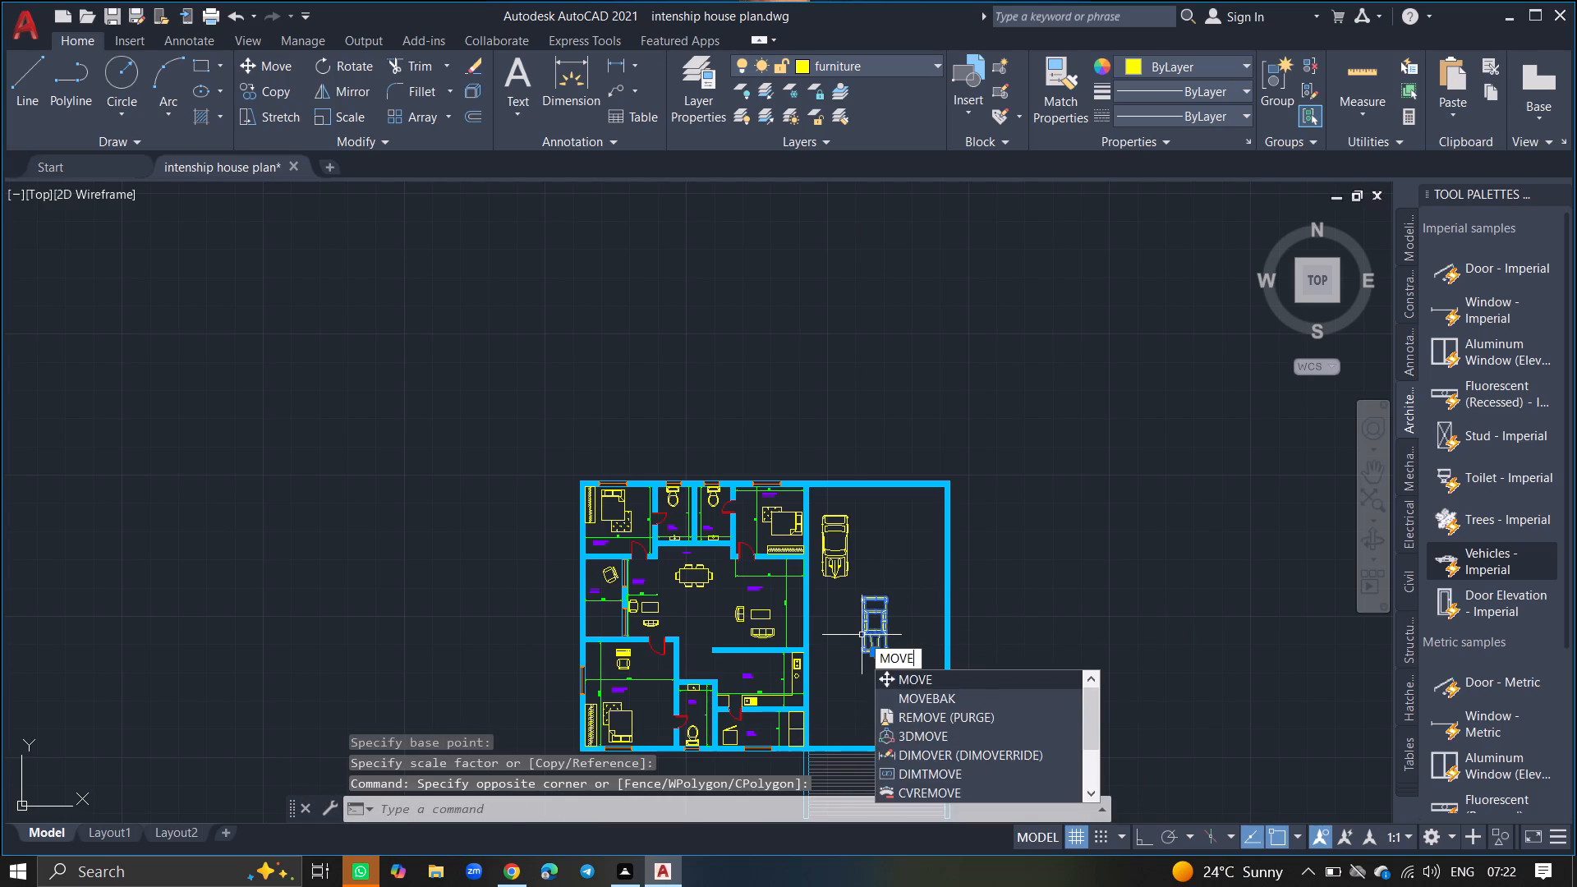
pyautogui.press('Return')
pyautogui.click(862, 635)
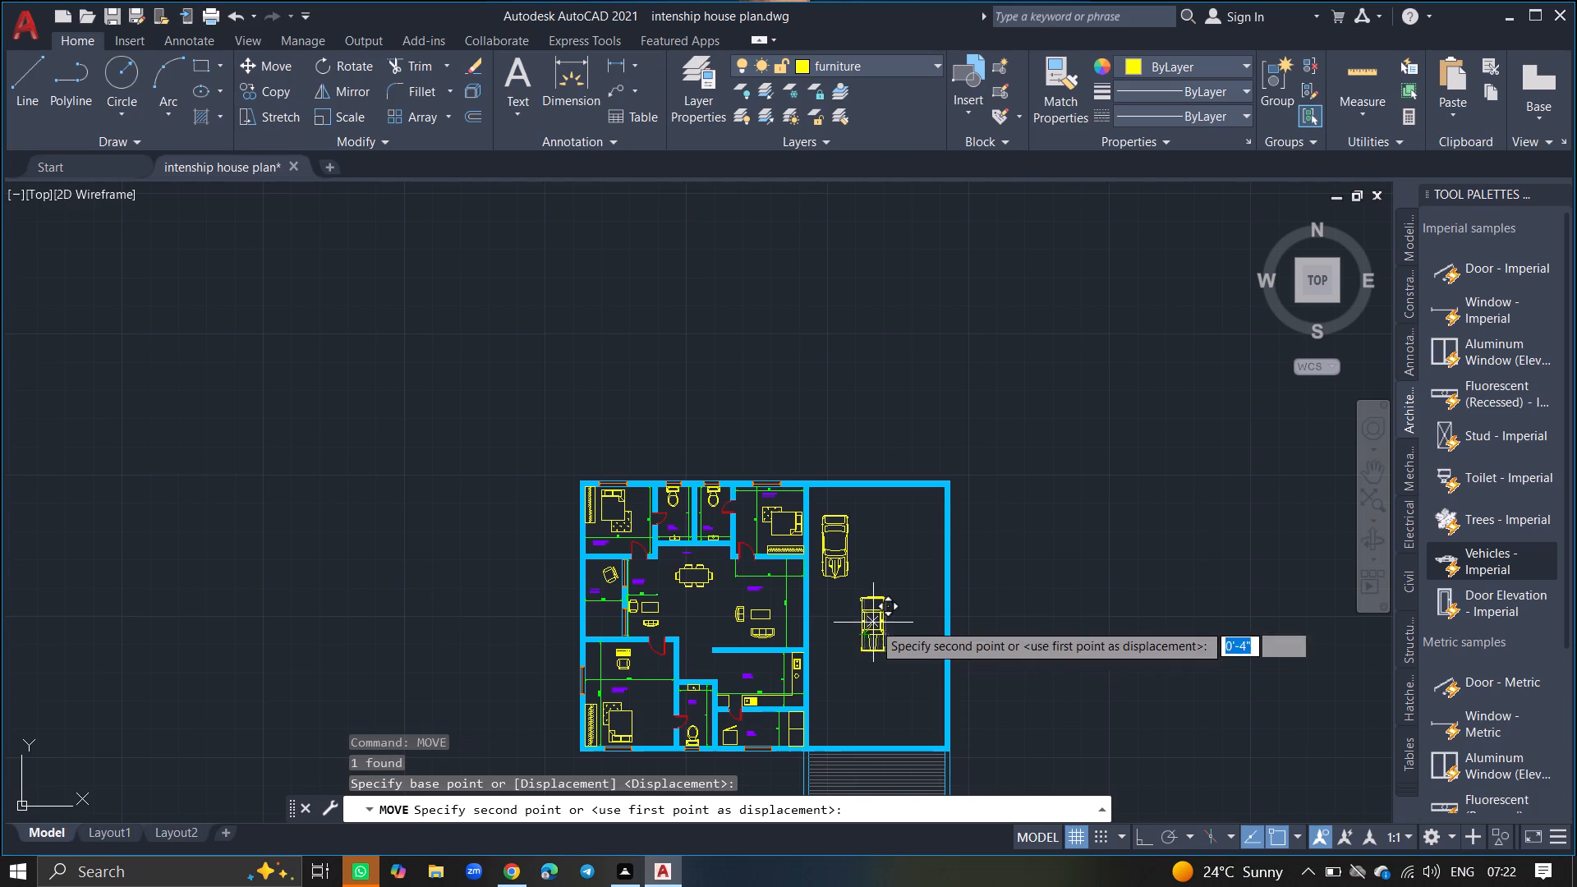
pyautogui.click(885, 556)
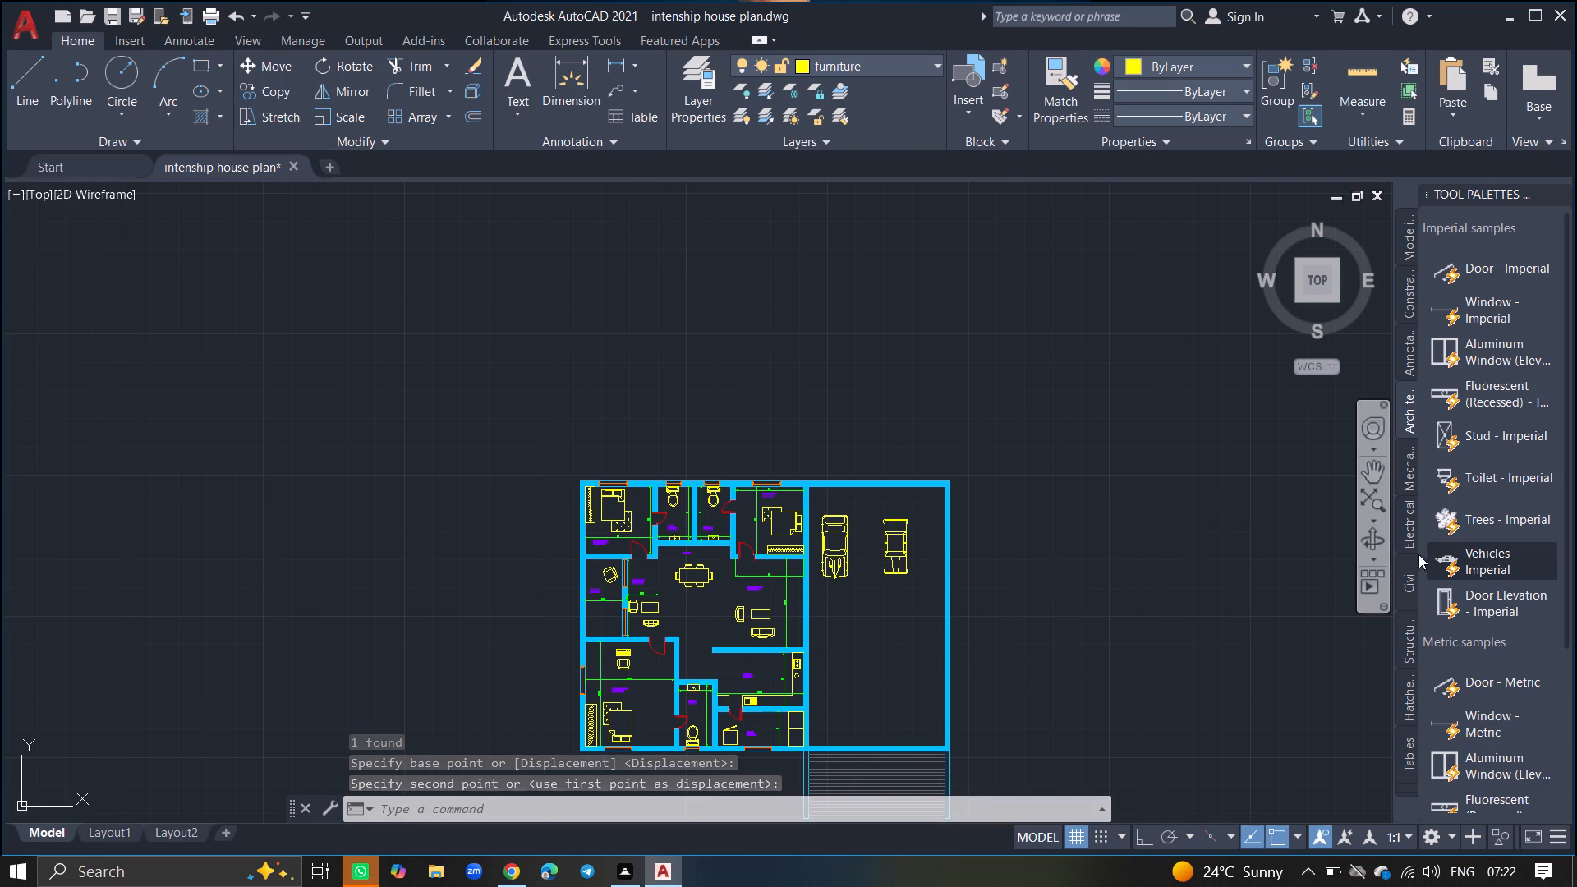
# Insert another Vehicles - Imperial block with its insertion point just west of the house's southwest corner.
pyautogui.click(1460, 562)
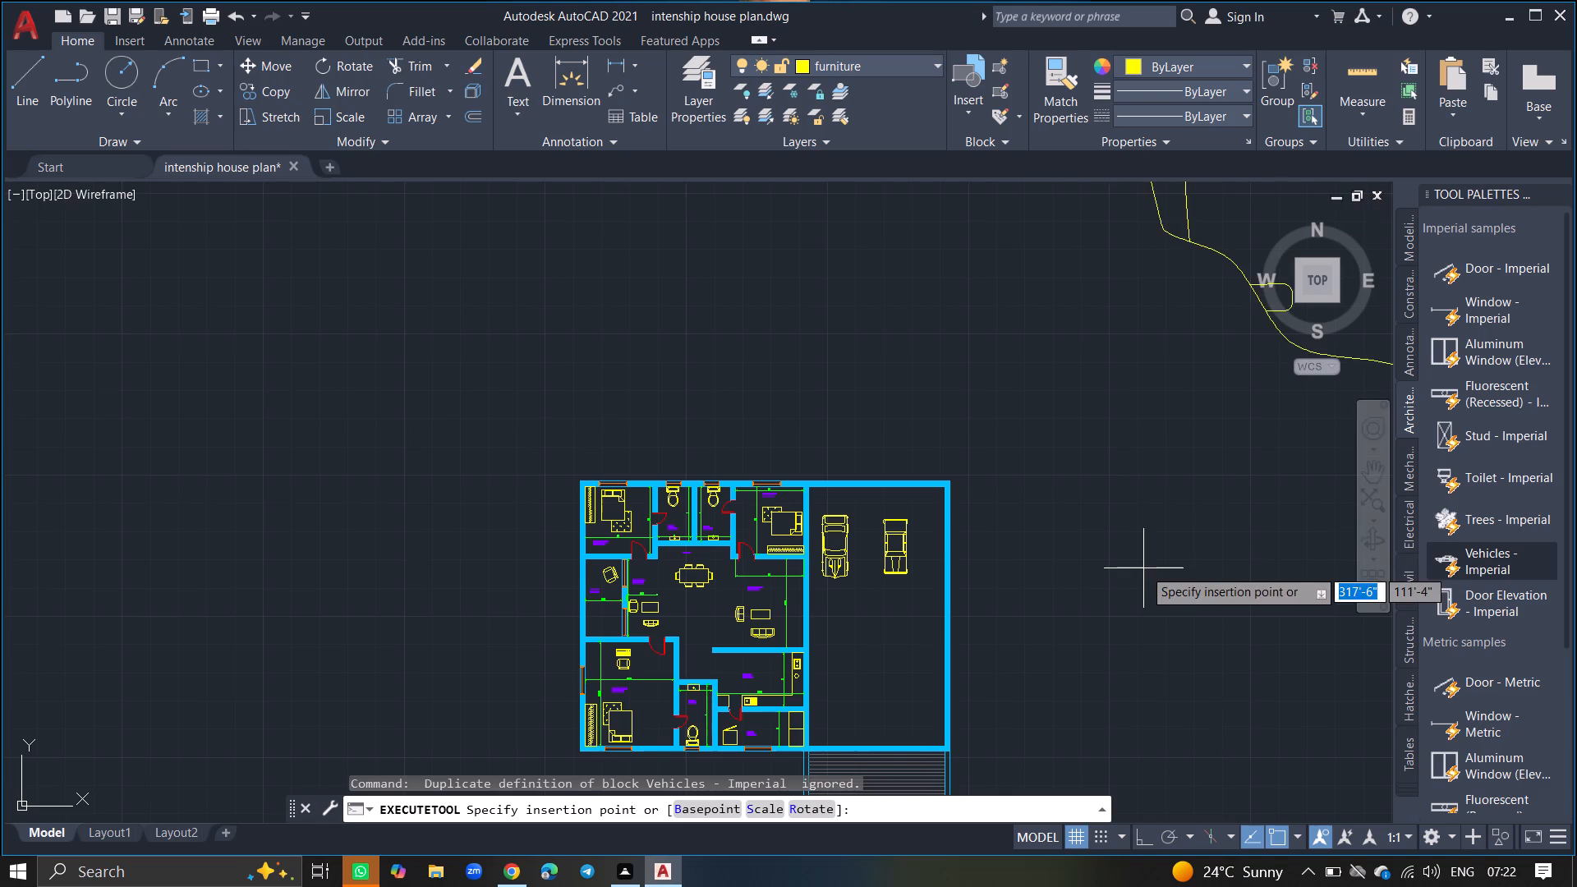
pyautogui.click(412, 747)
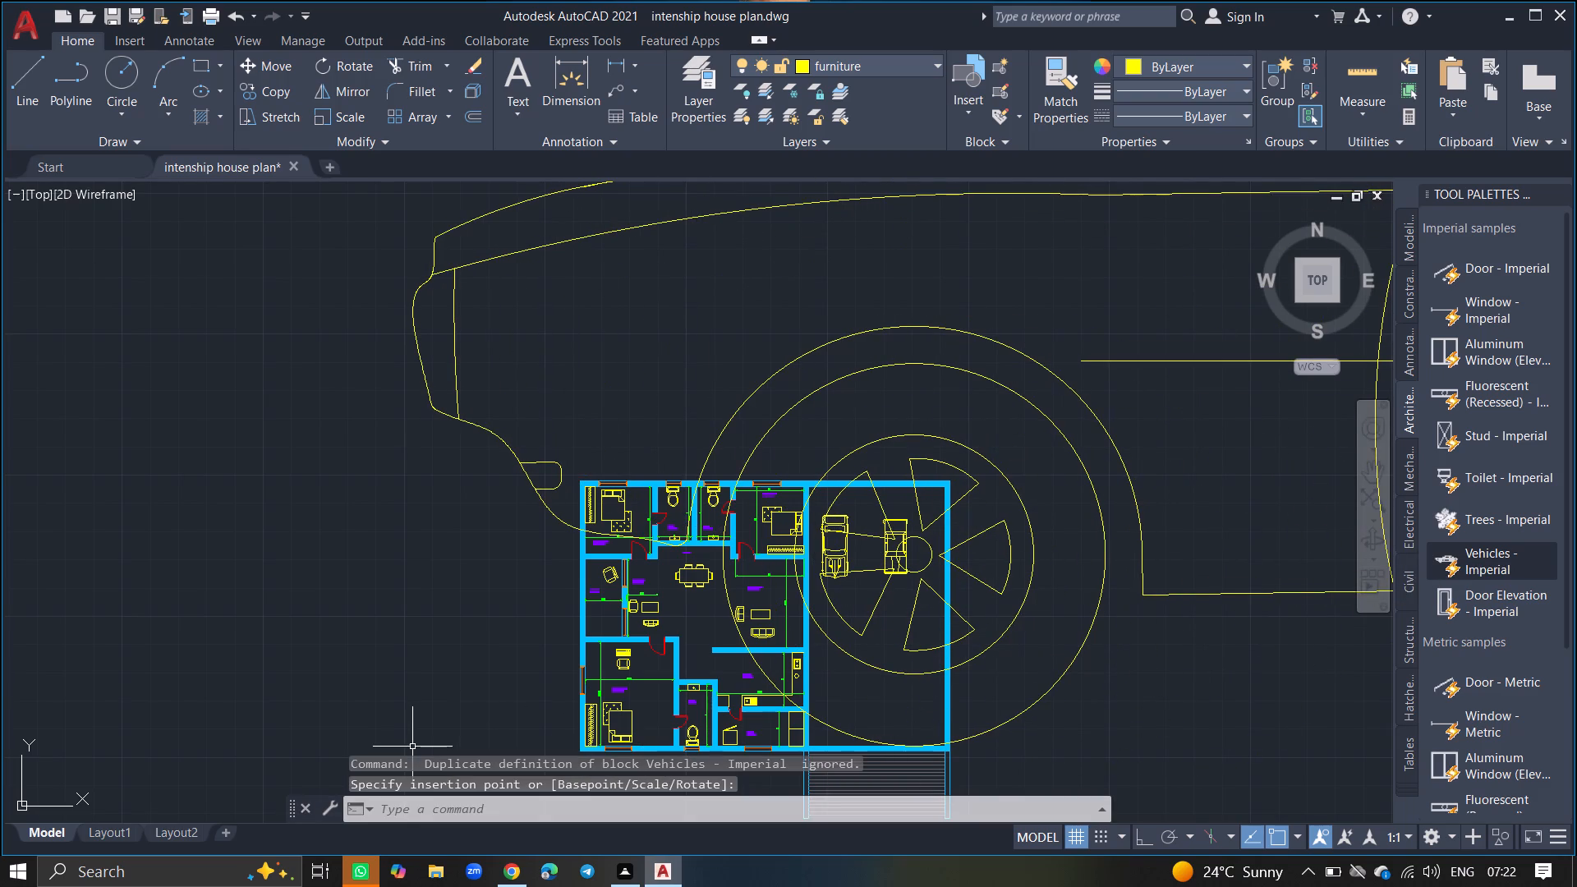
# Switch the newly inserted vehicle block to its Sports Car (Top) view.
pyautogui.click(508, 445)
pyautogui.keyDown('ctrl'); pyautogui.scroll(-2, 462, 481); pyautogui.keyUp('ctrl')
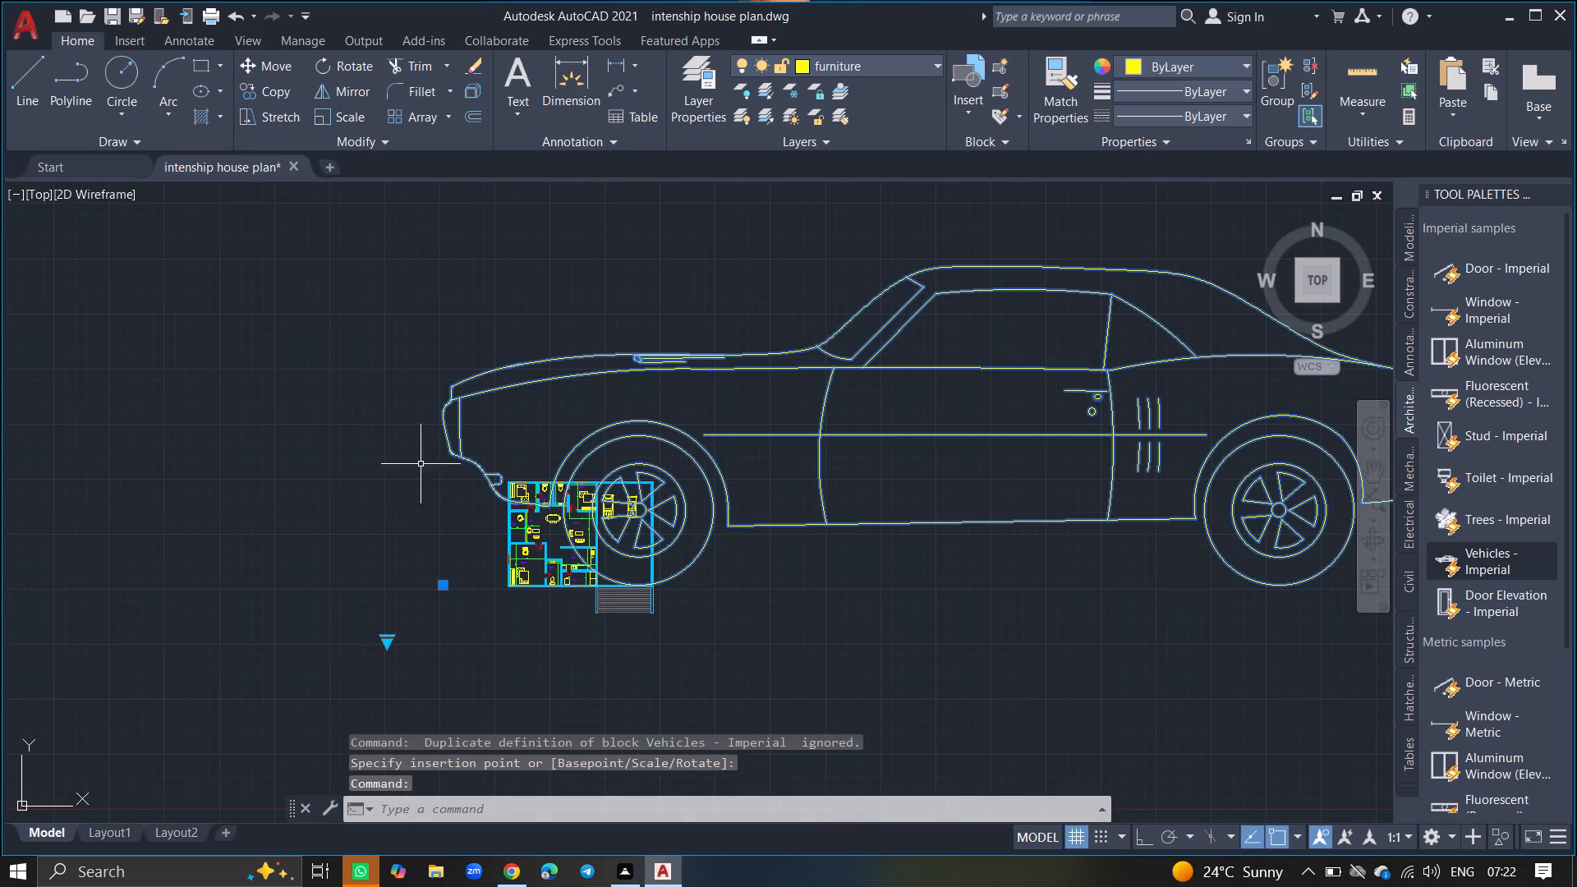
pyautogui.click(388, 641)
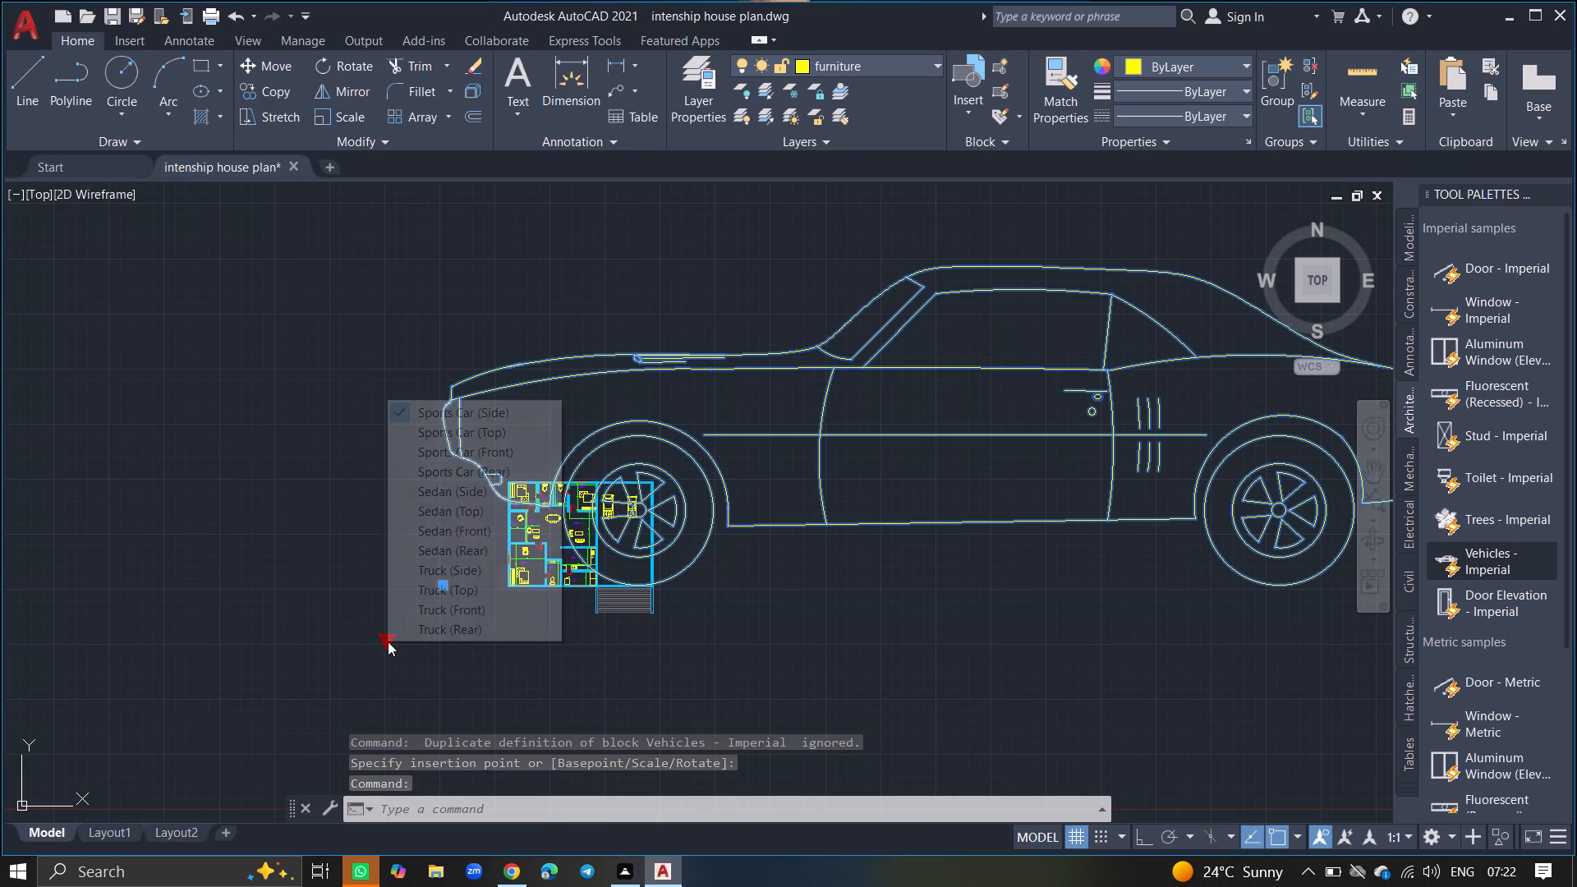
pyautogui.click(442, 454)
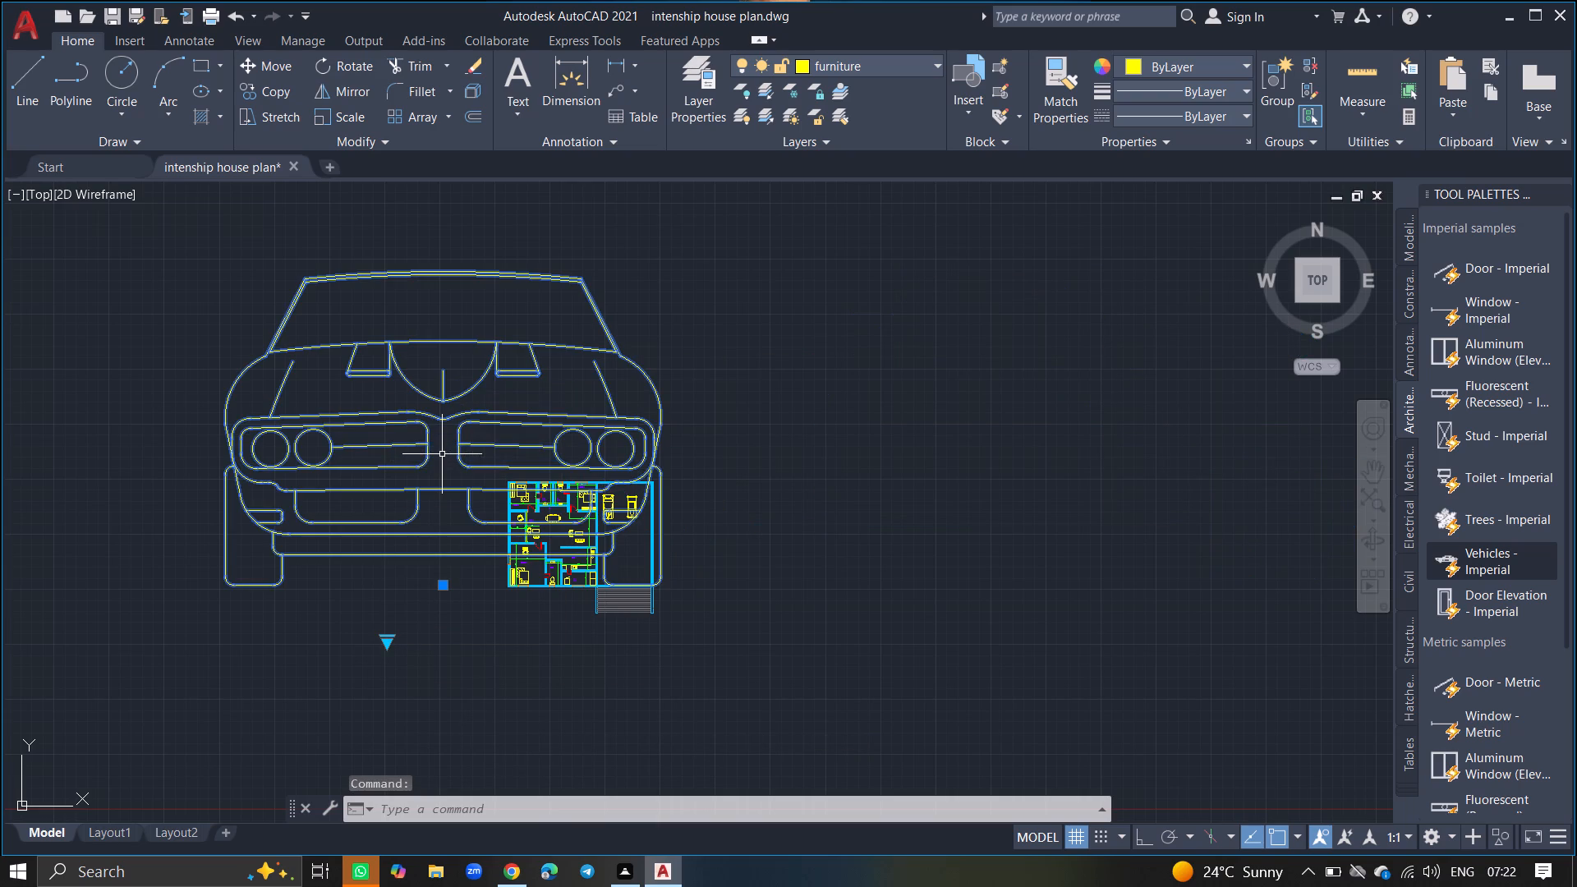
pyautogui.click(388, 642)
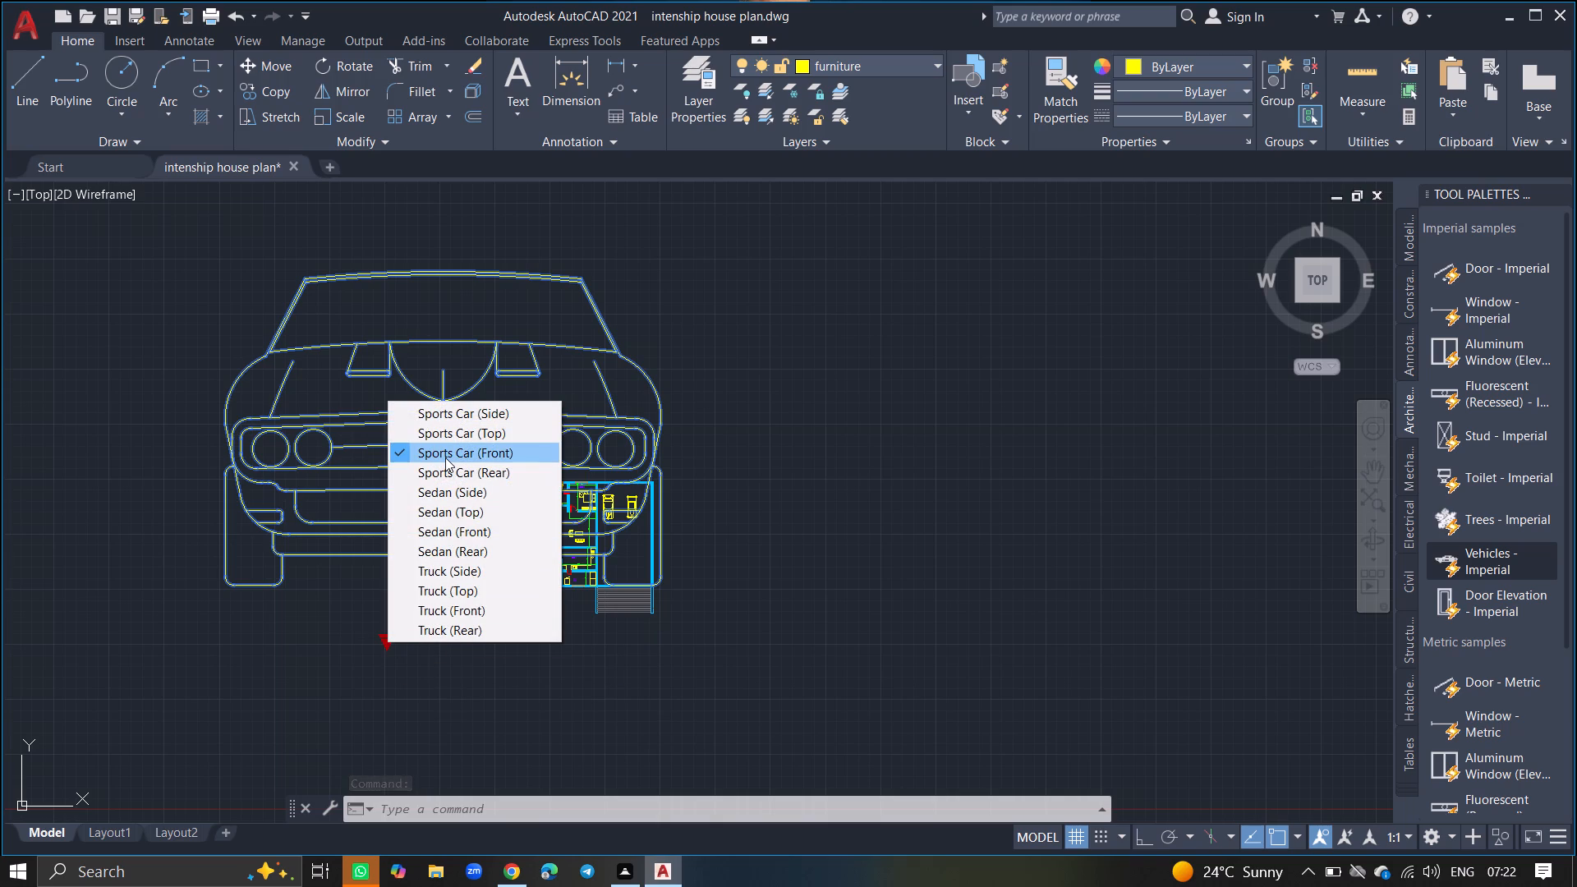
pyautogui.click(440, 434)
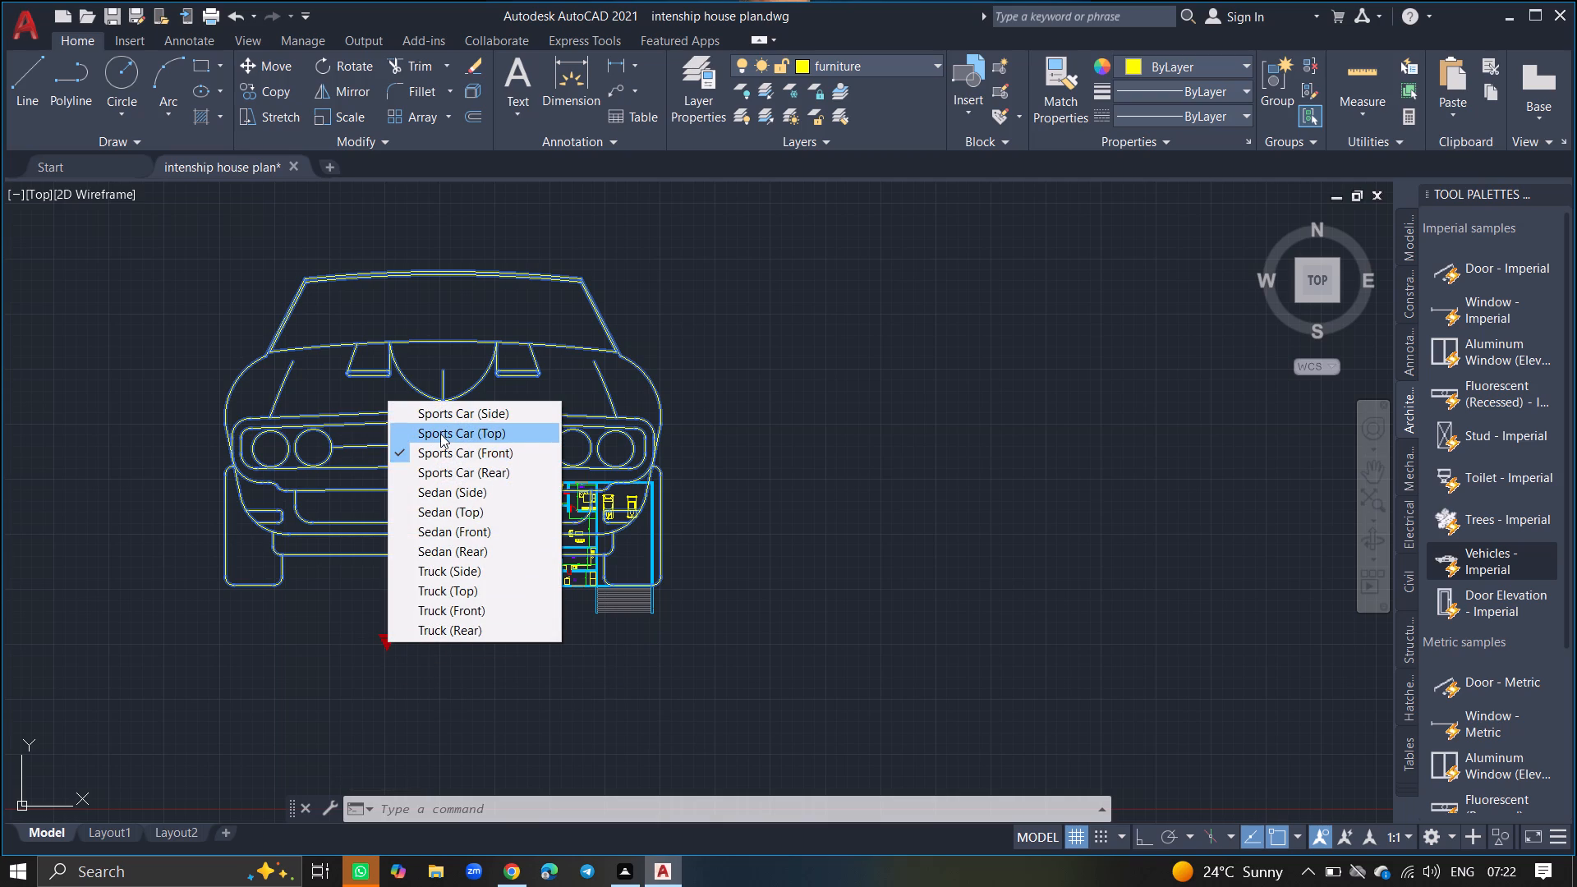
pyautogui.press('Escape')
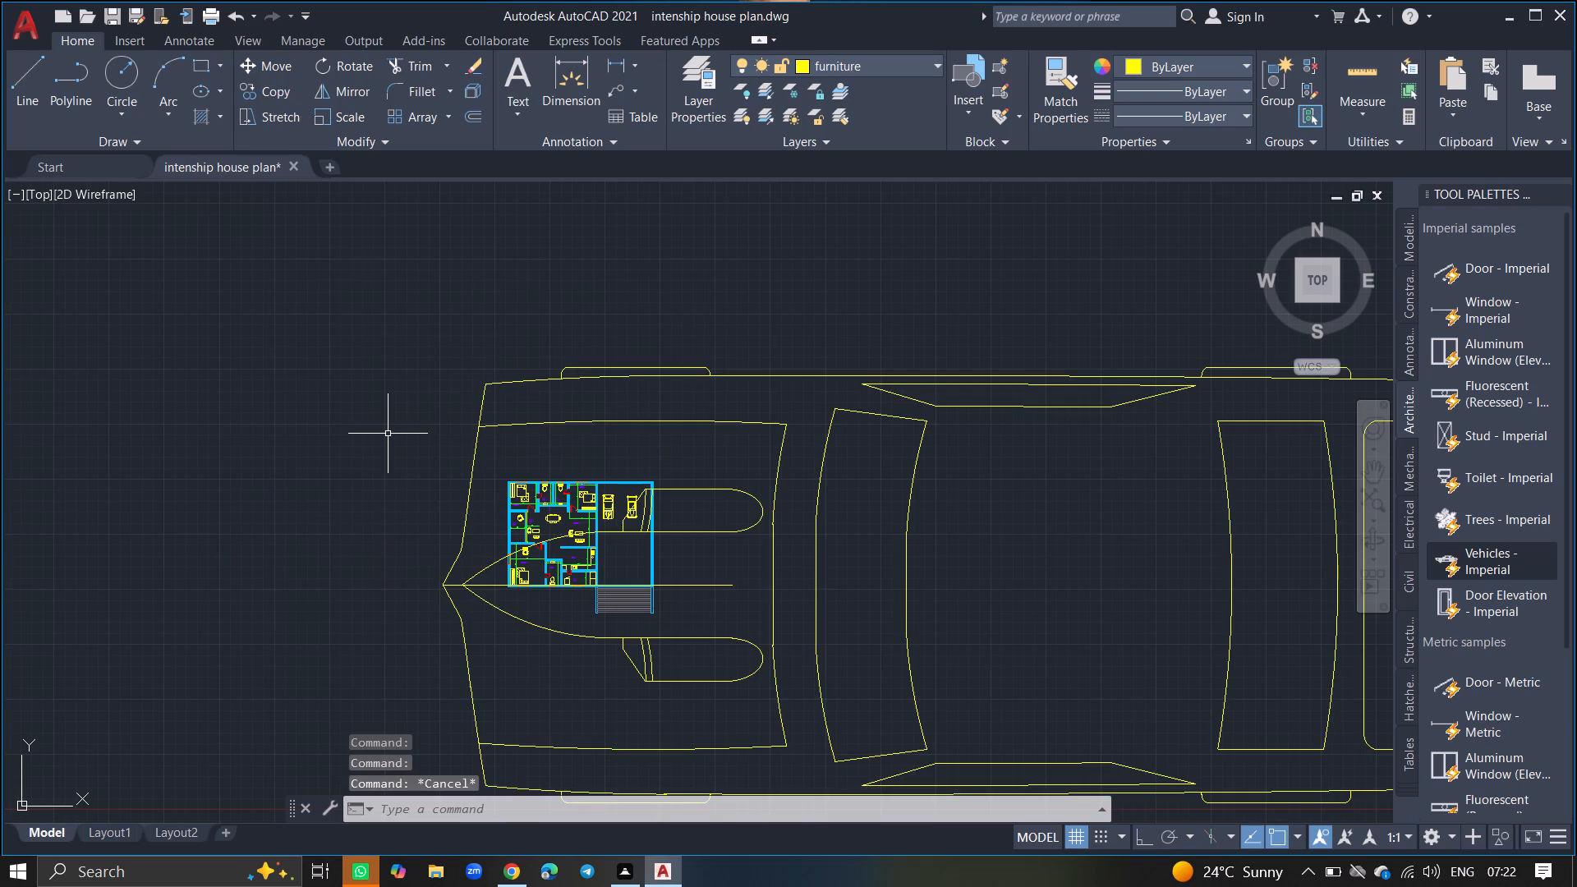
# Scale the new top-view sports car down to roughly the parked vehicles' size, using its northwest front corner as base point.
pyautogui.click(473, 465)
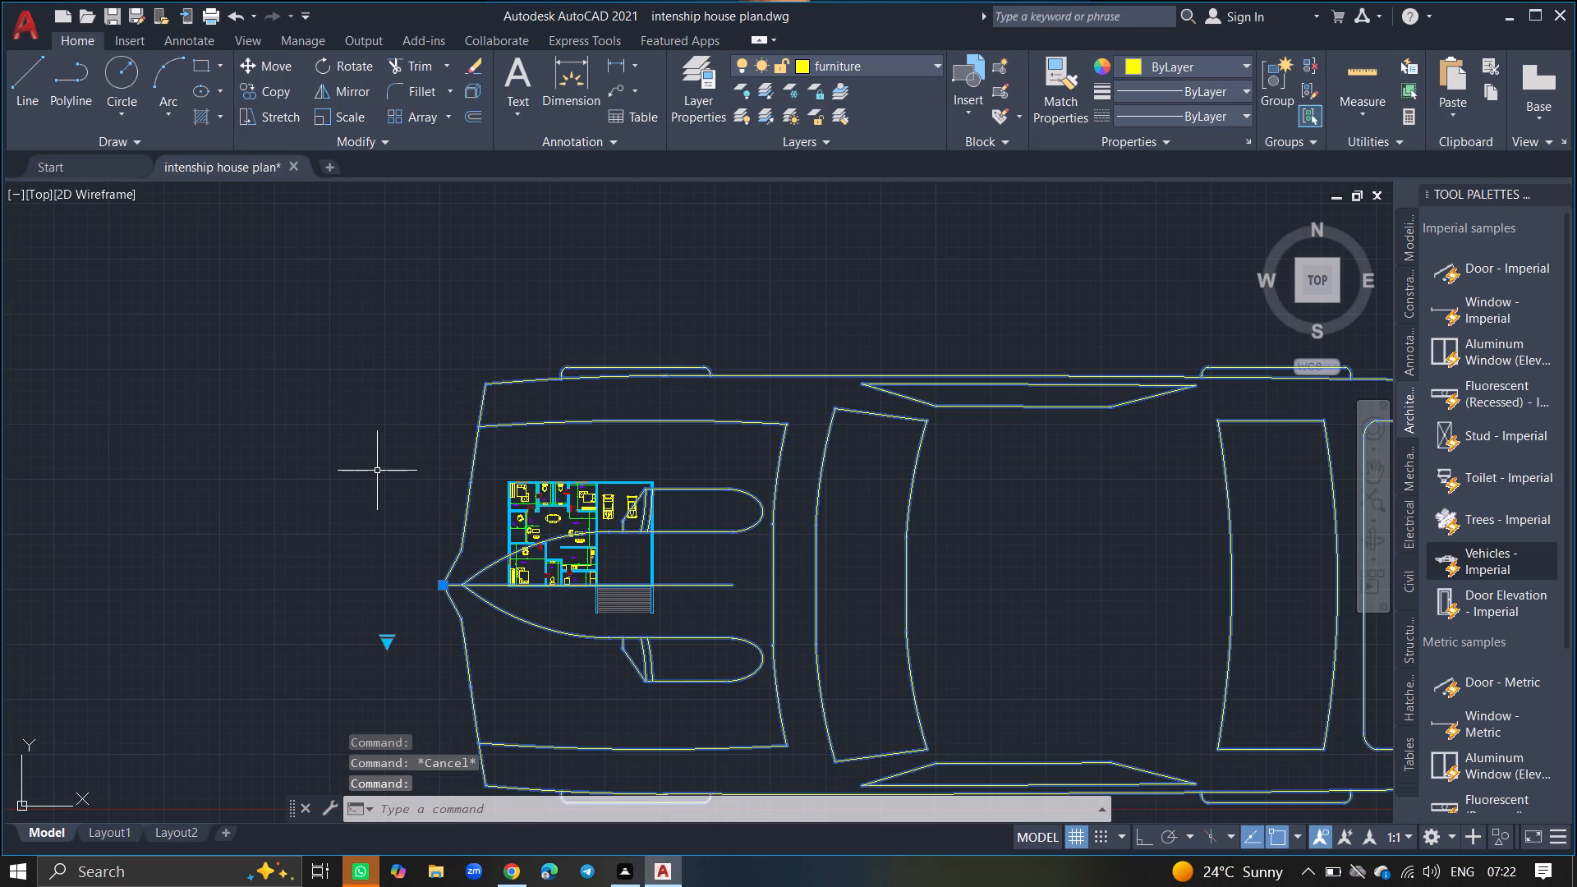
pyautogui.write('SC')
pyautogui.press('Return')
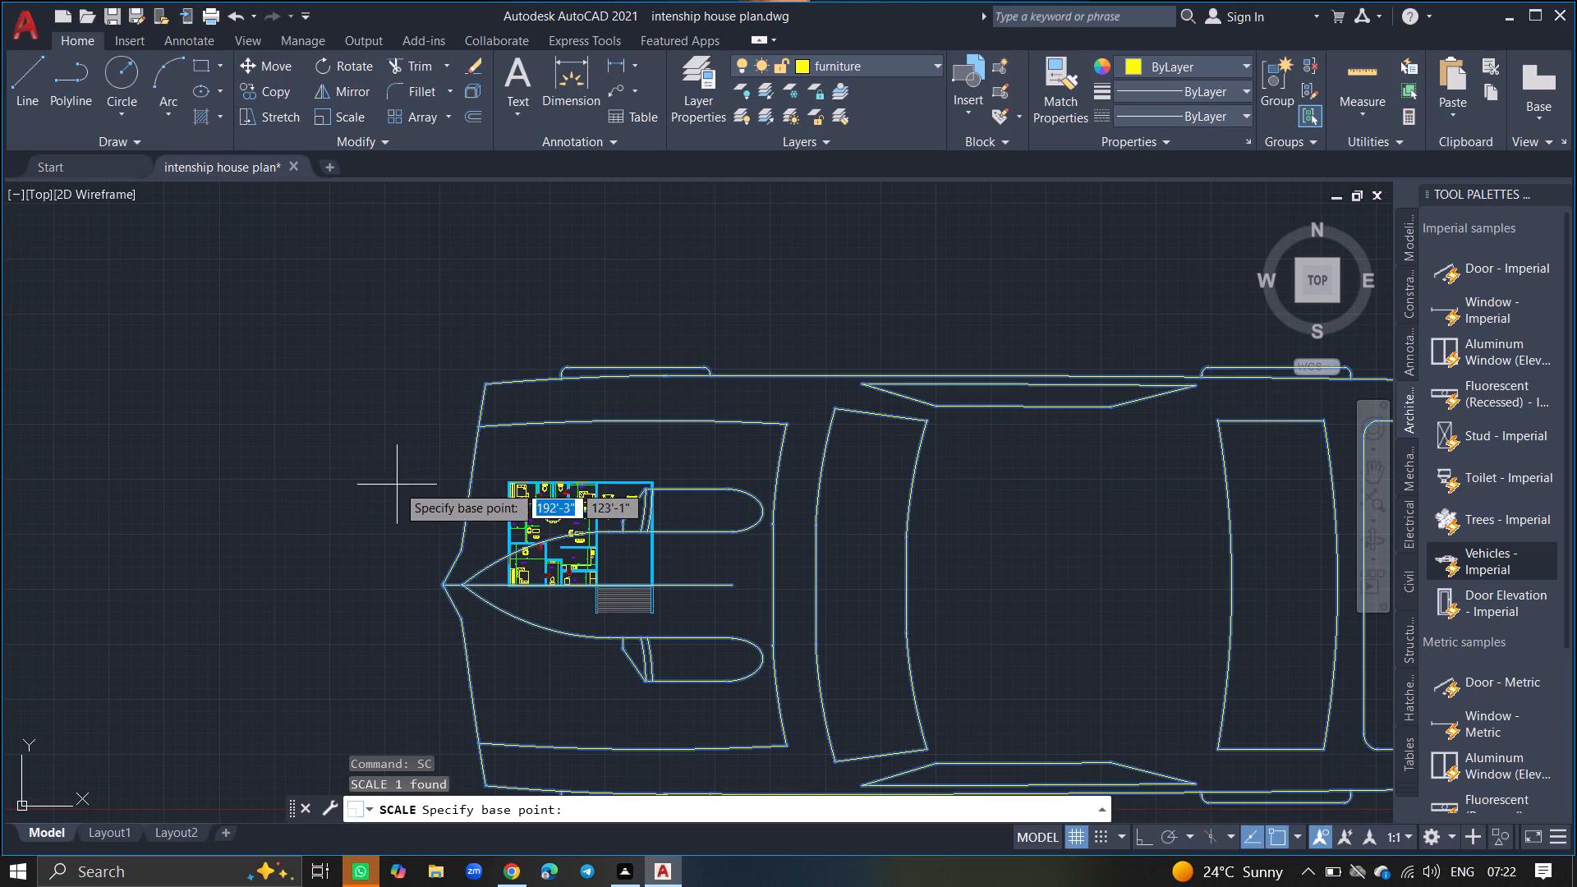
pyautogui.click(478, 428)
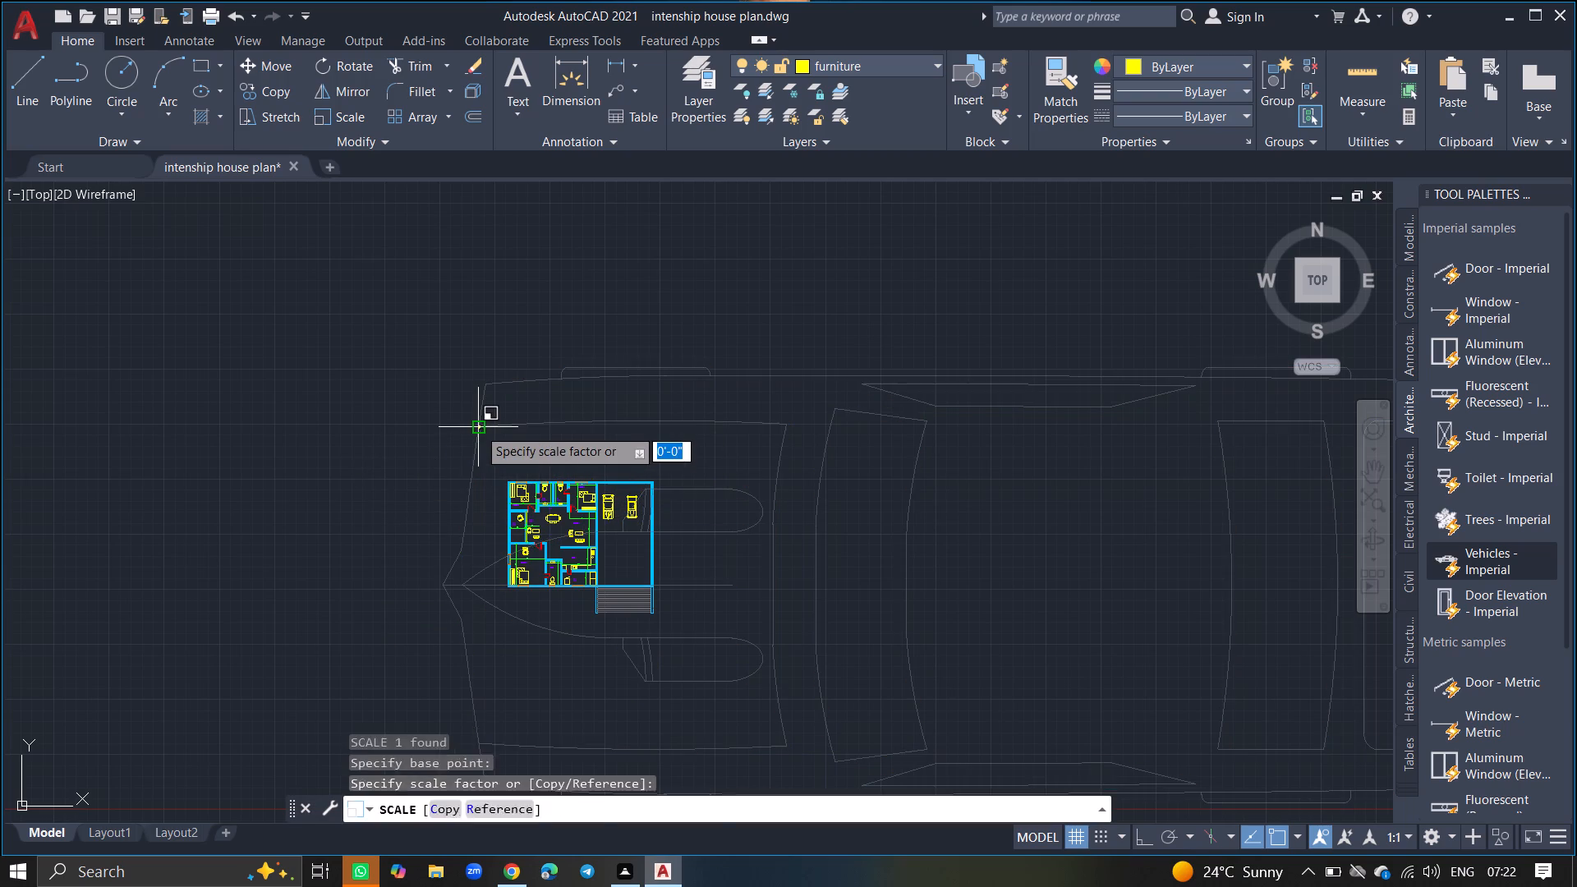
pyautogui.click(491, 407)
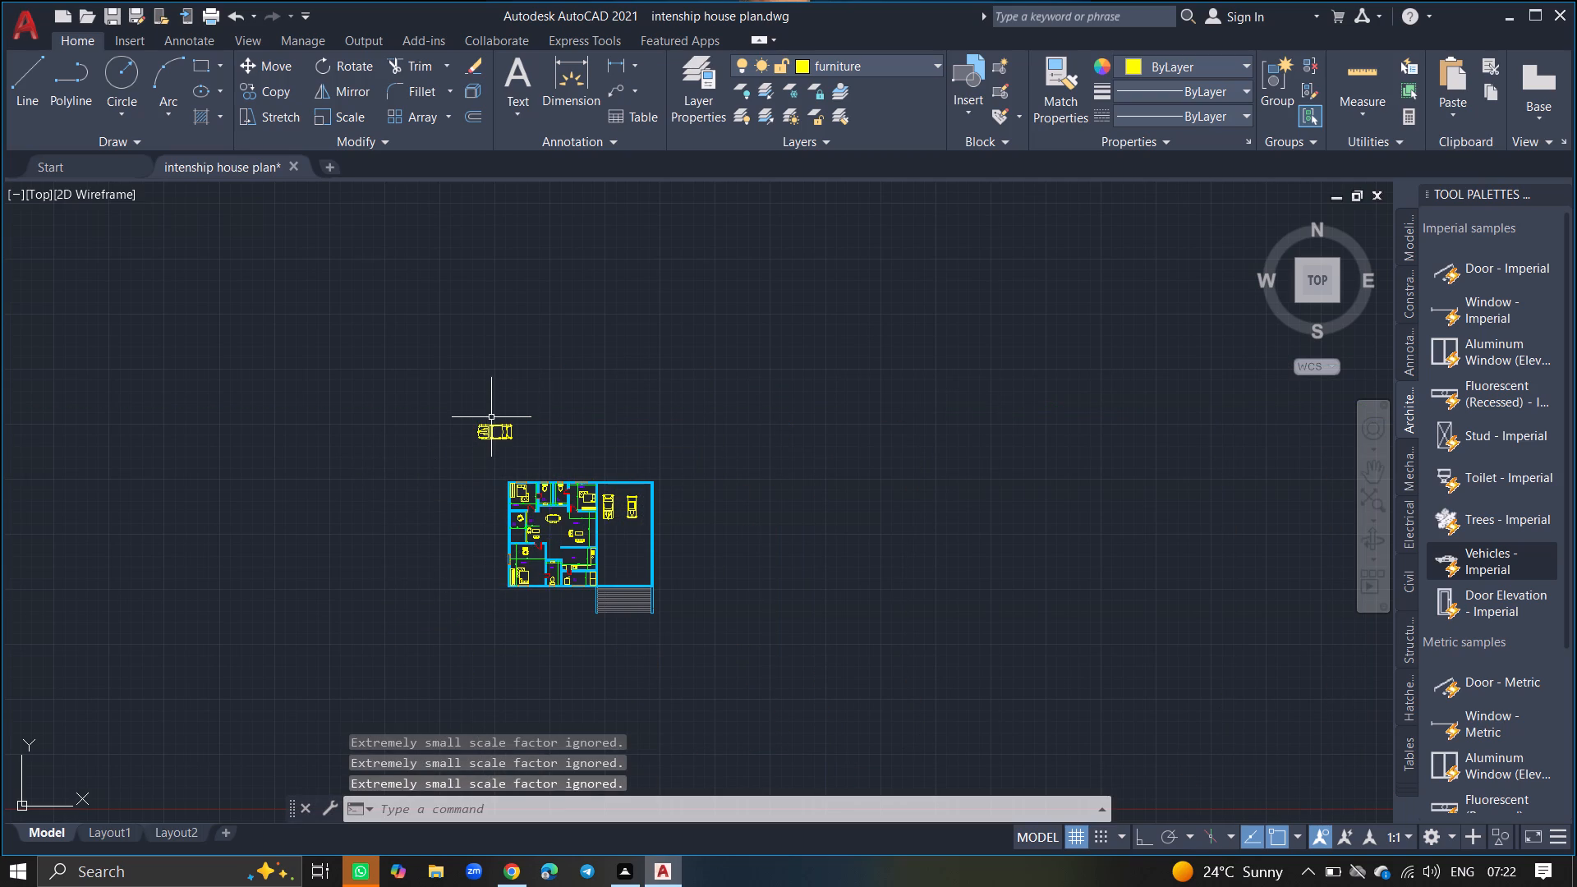
# Rotate the reduced sports car 90° about a point near its front so its nose faces south.
pyautogui.click(490, 434)
pyautogui.write('RO')
pyautogui.press('Return')
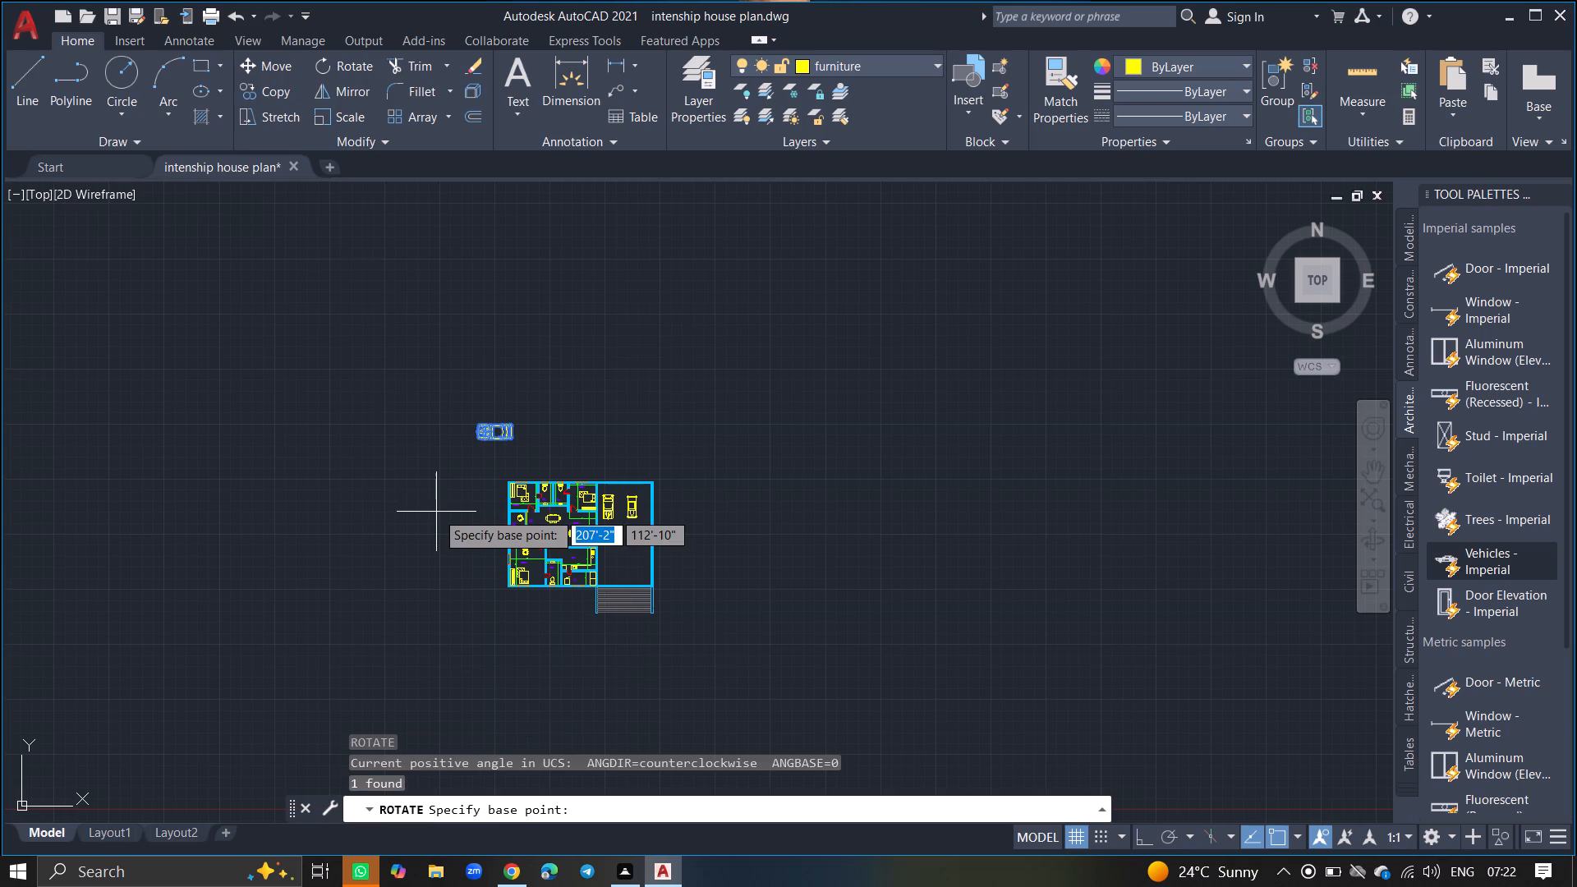
pyautogui.click(483, 434)
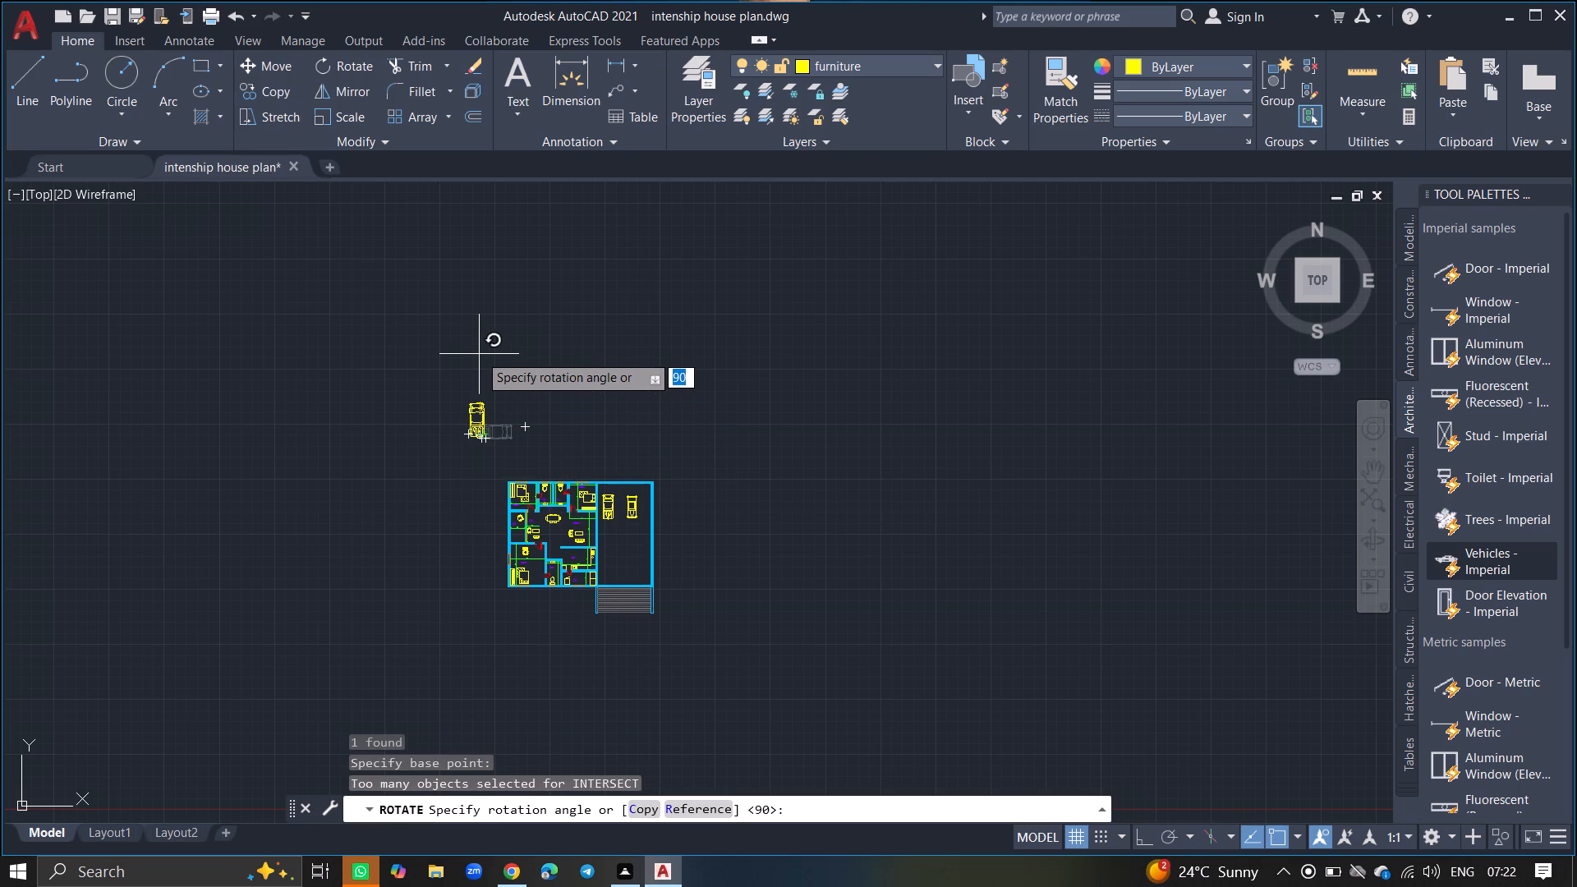
pyautogui.keyDown('ctrl'); pyautogui.scroll(6, 479, 354); pyautogui.keyUp('ctrl')
pyautogui.press('F8')
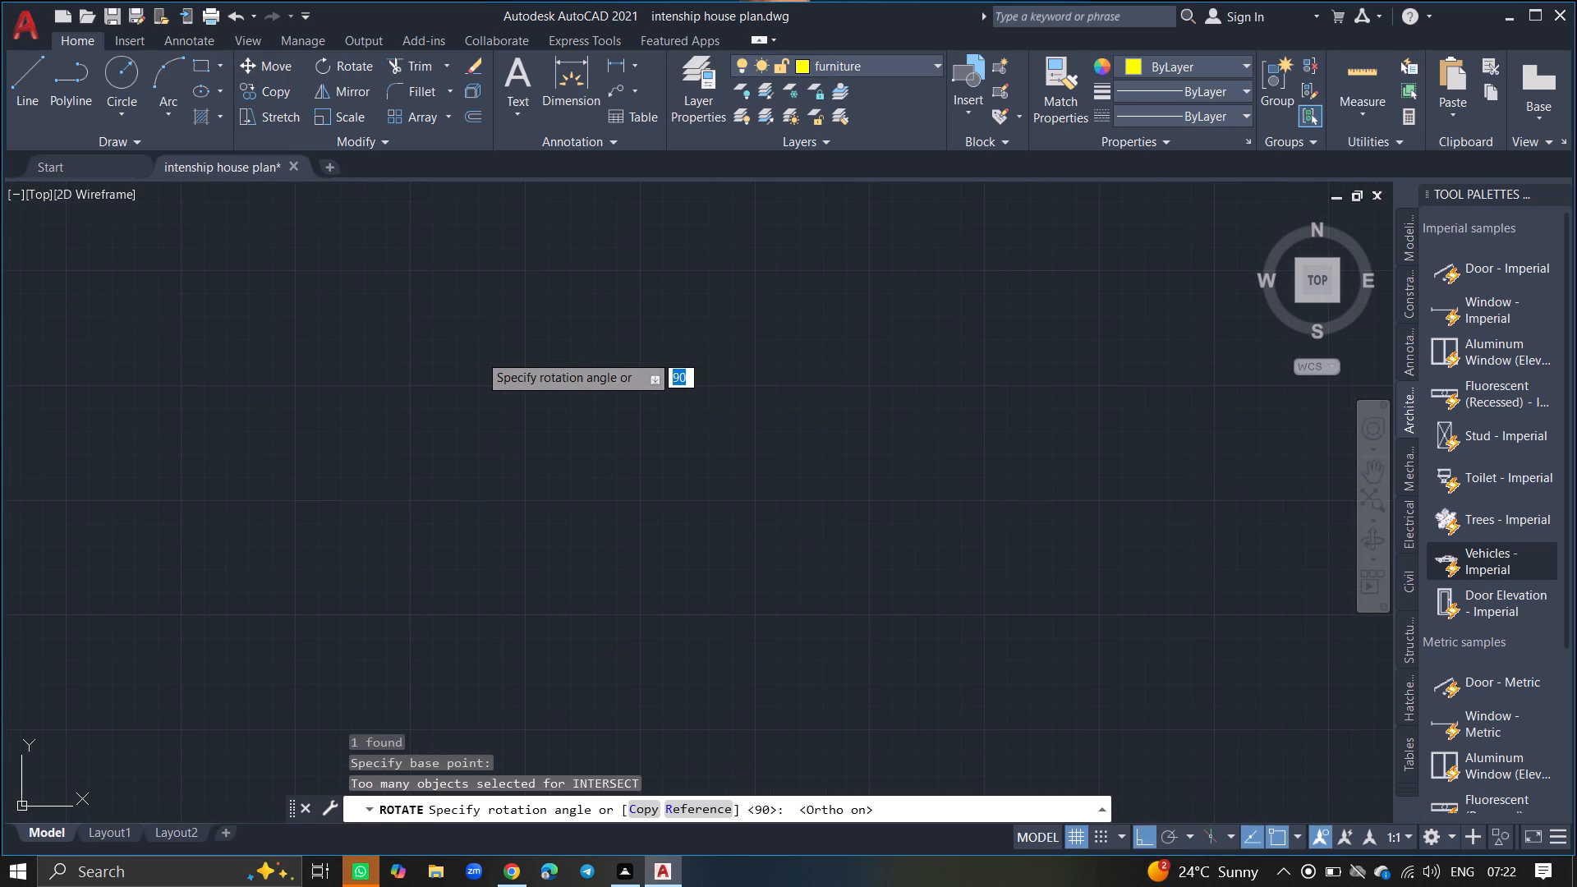
pyautogui.click(479, 354)
pyautogui.keyDown('ctrl'); pyautogui.scroll(-5, 479, 354); pyautogui.keyUp('ctrl')
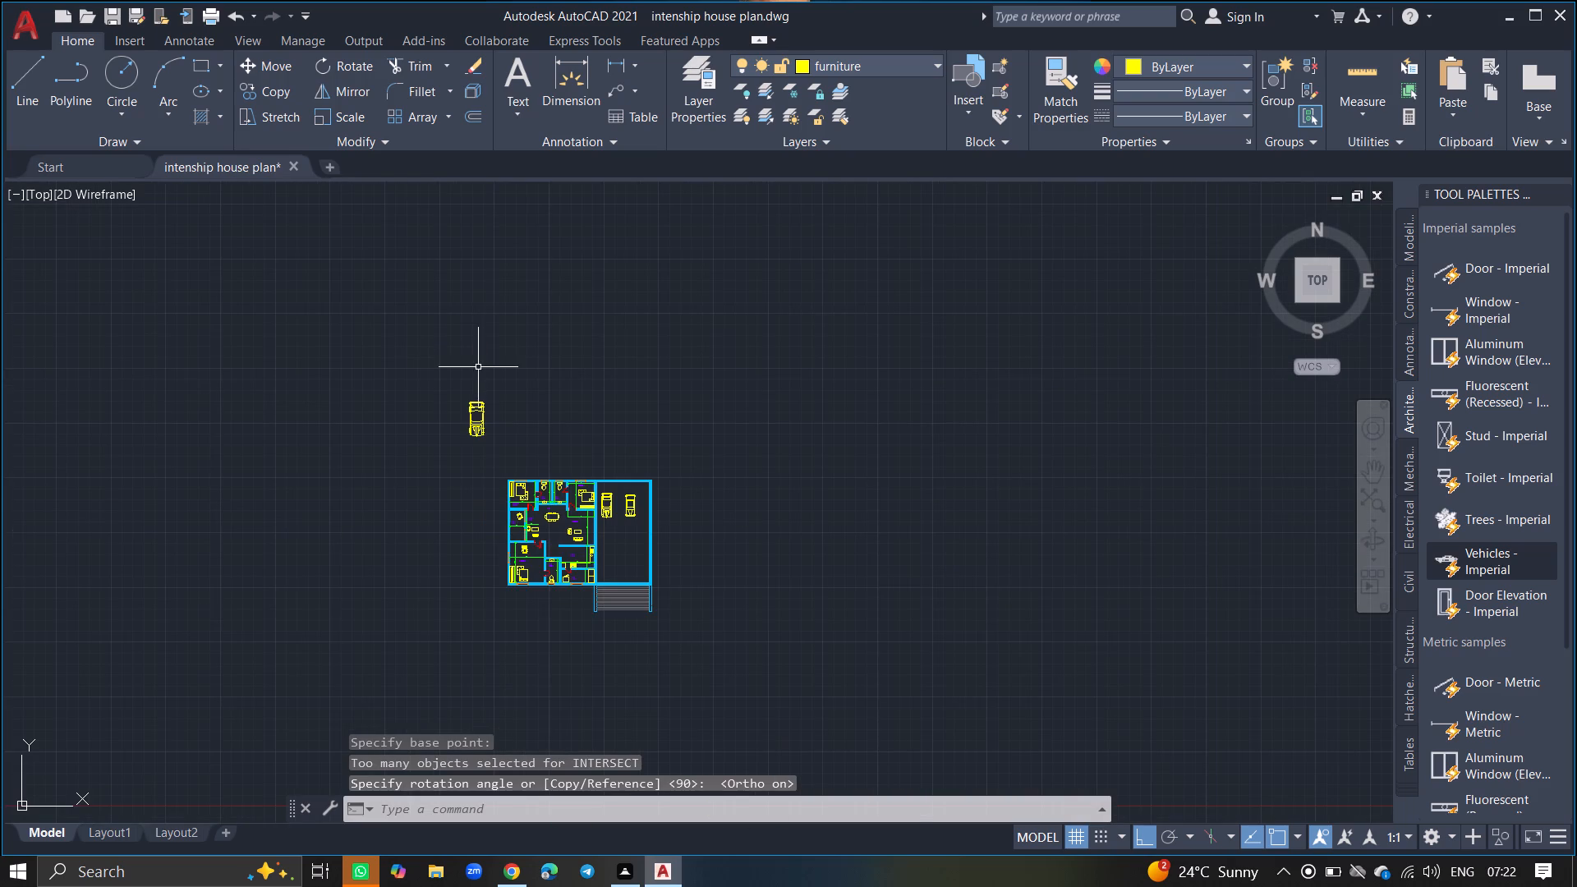
# Move the rotated sports car from northwest of the house into the east bay, south of the parked sedan.
pyautogui.moveTo(470, 406); pyautogui.dragTo(448, 460)
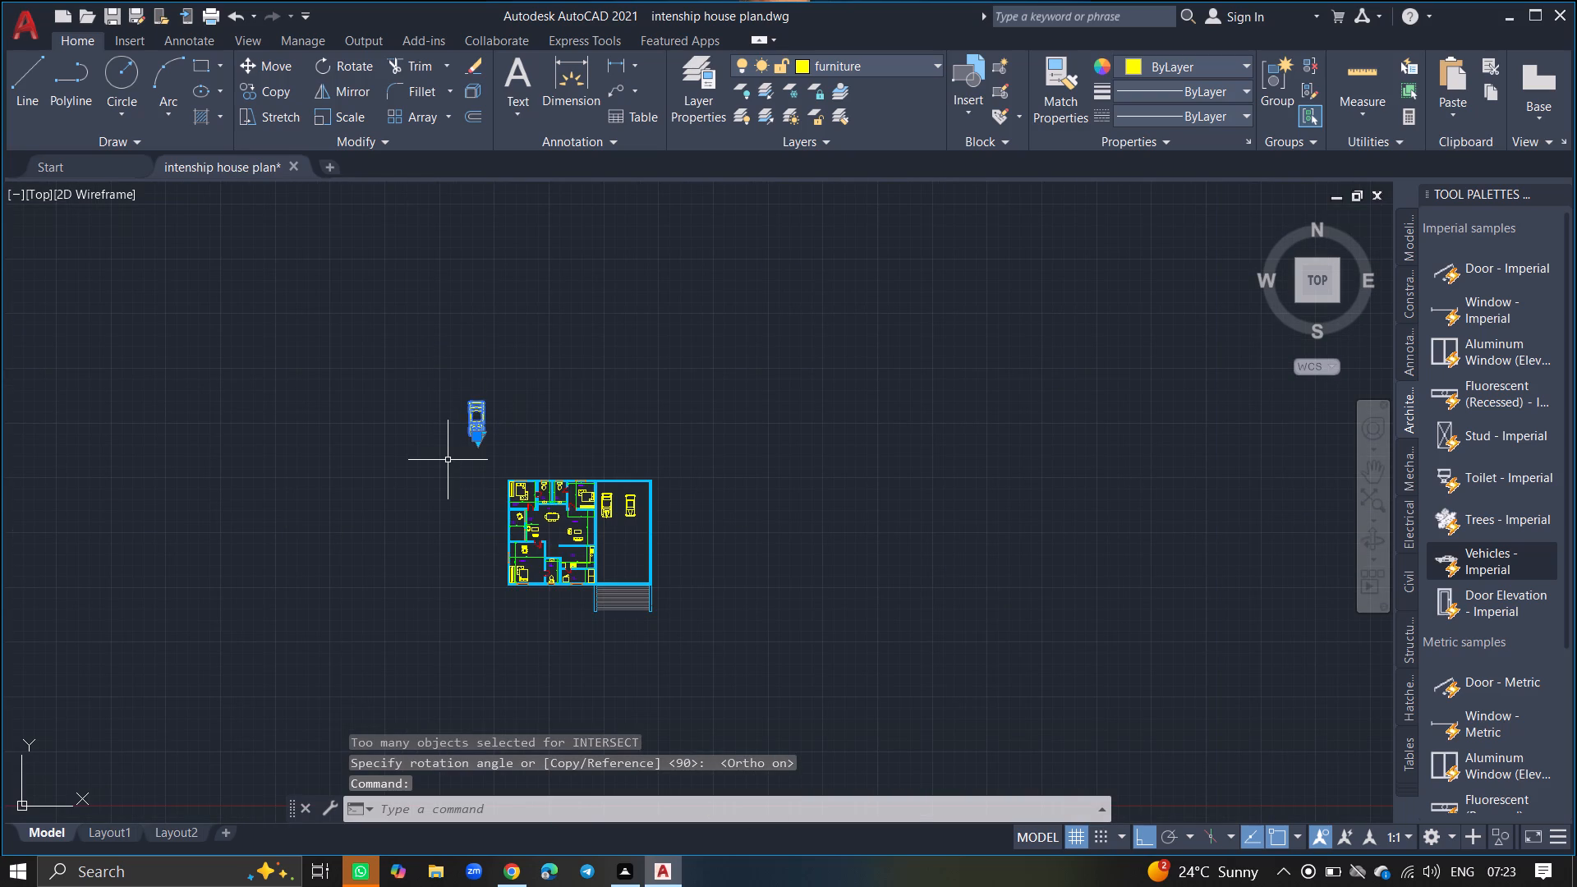
pyautogui.write('MOVE')
pyautogui.press('Return')
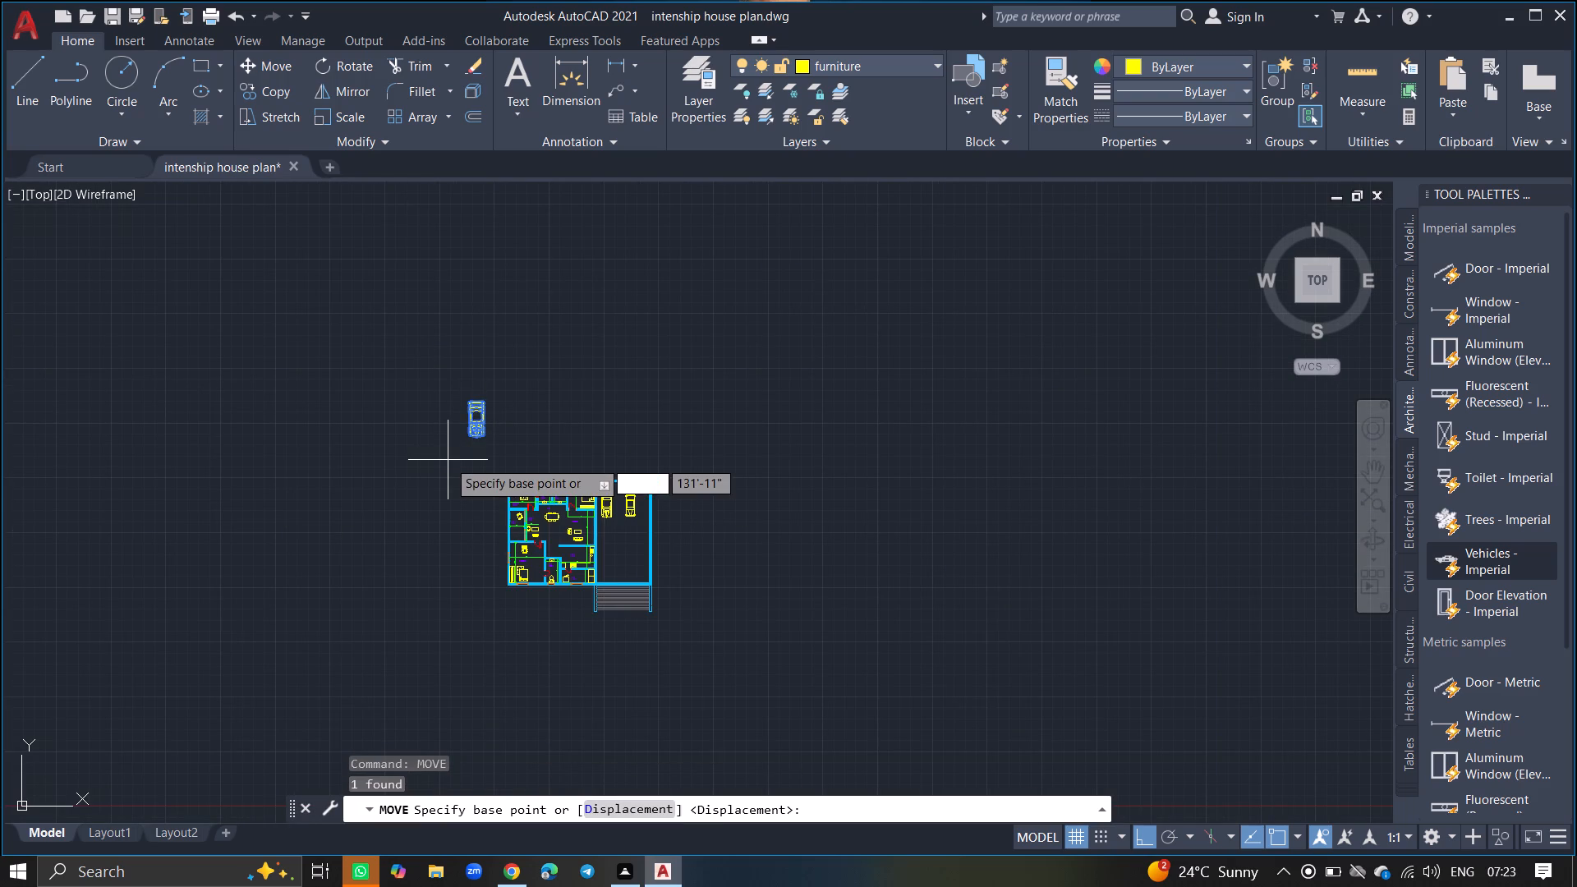
pyautogui.click(477, 413)
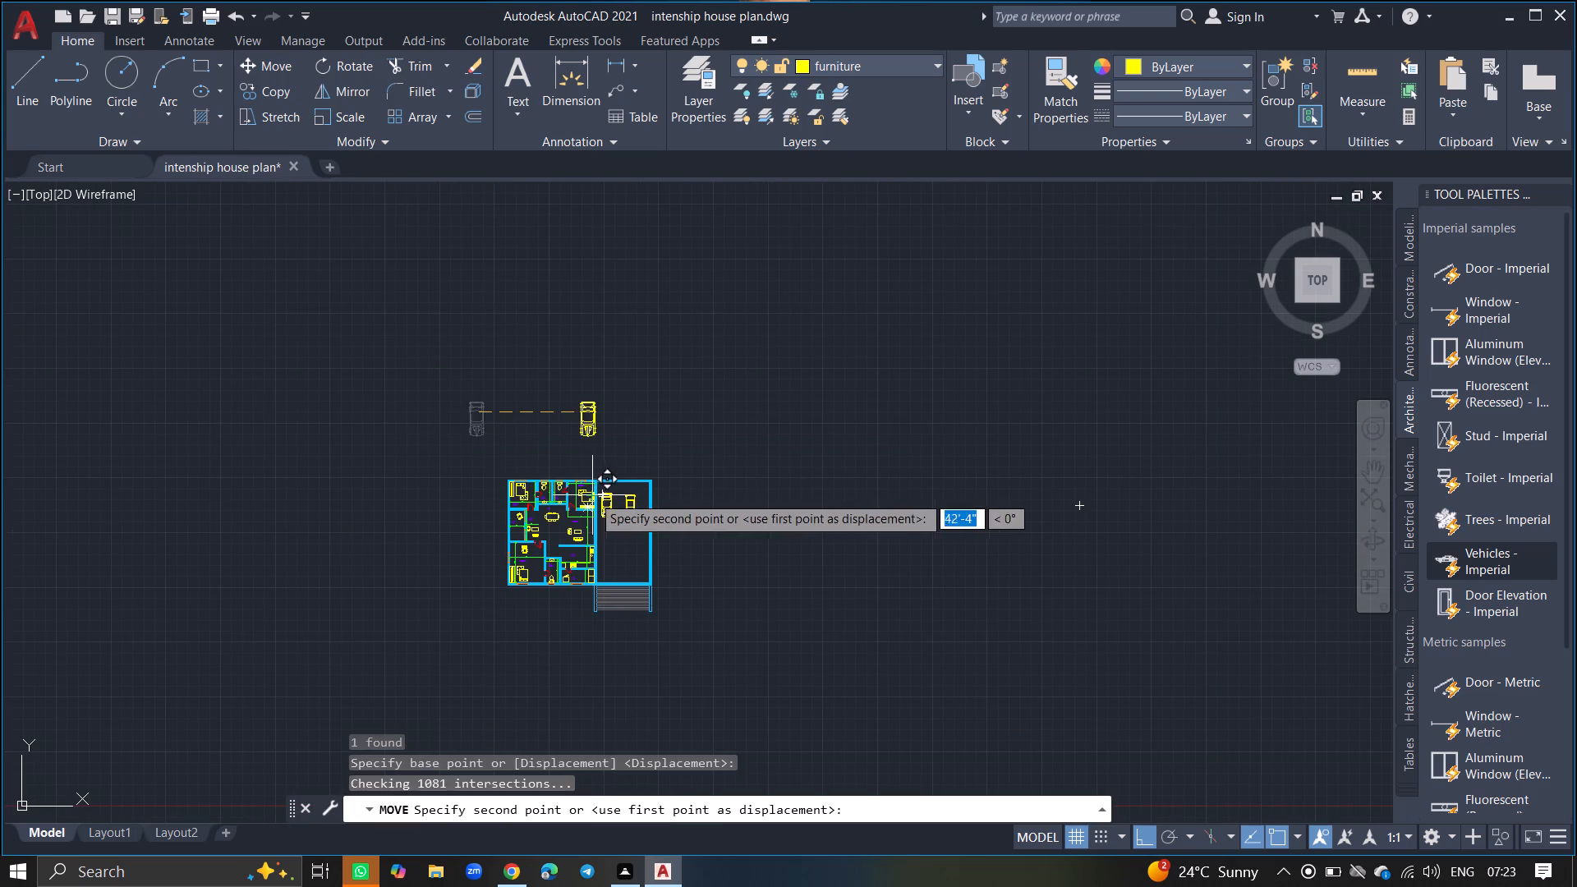
pyautogui.press('F8')
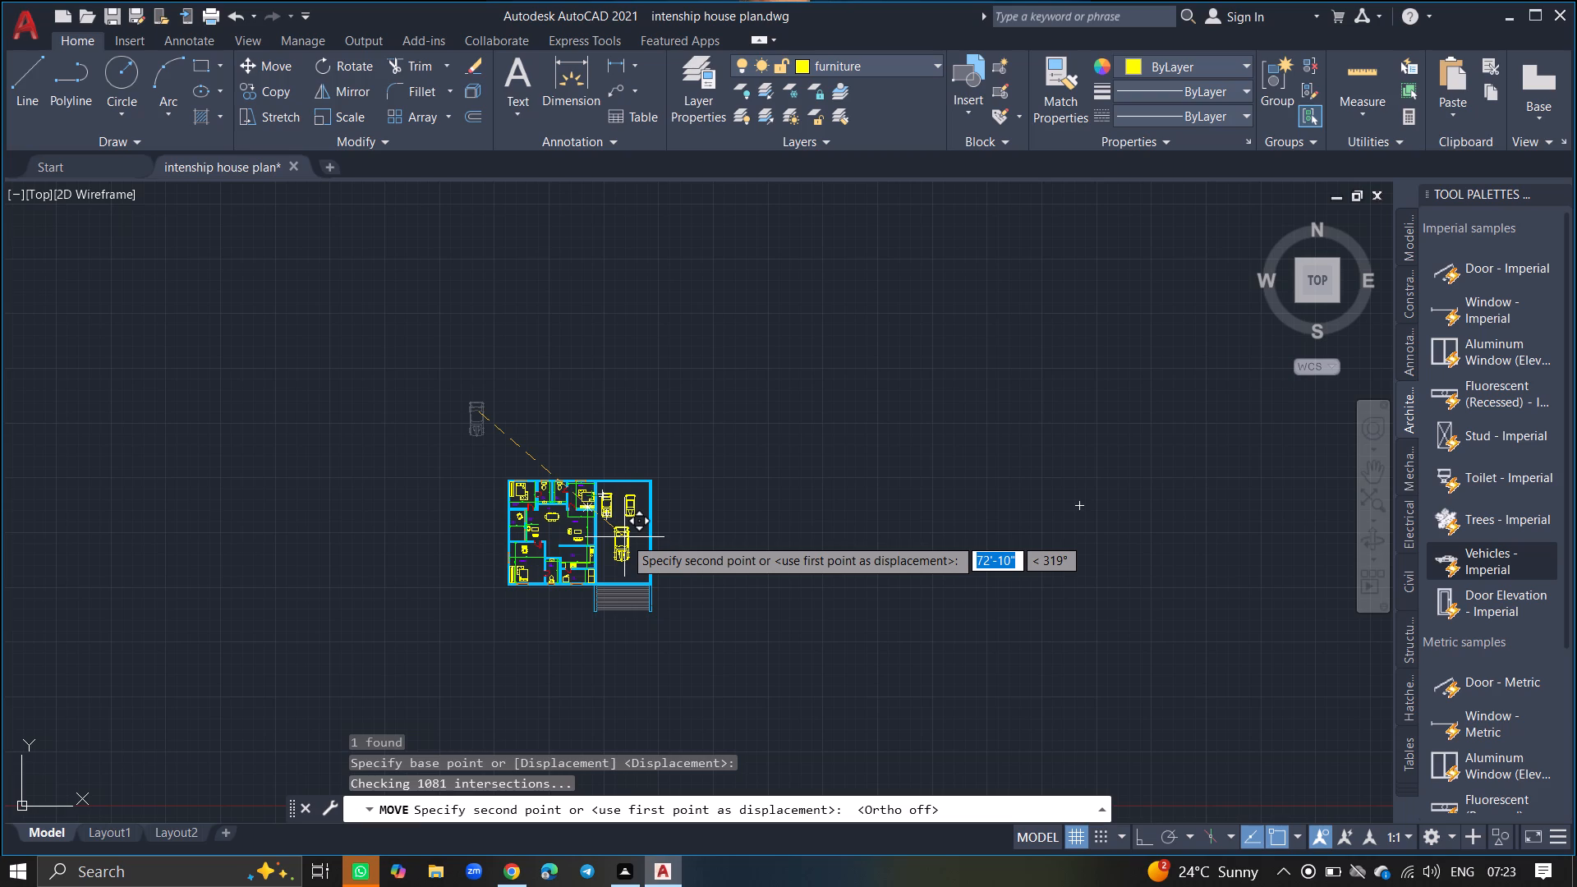
pyautogui.keyDown('ctrl'); pyautogui.scroll(6, 641, 554); pyautogui.keyUp('ctrl')
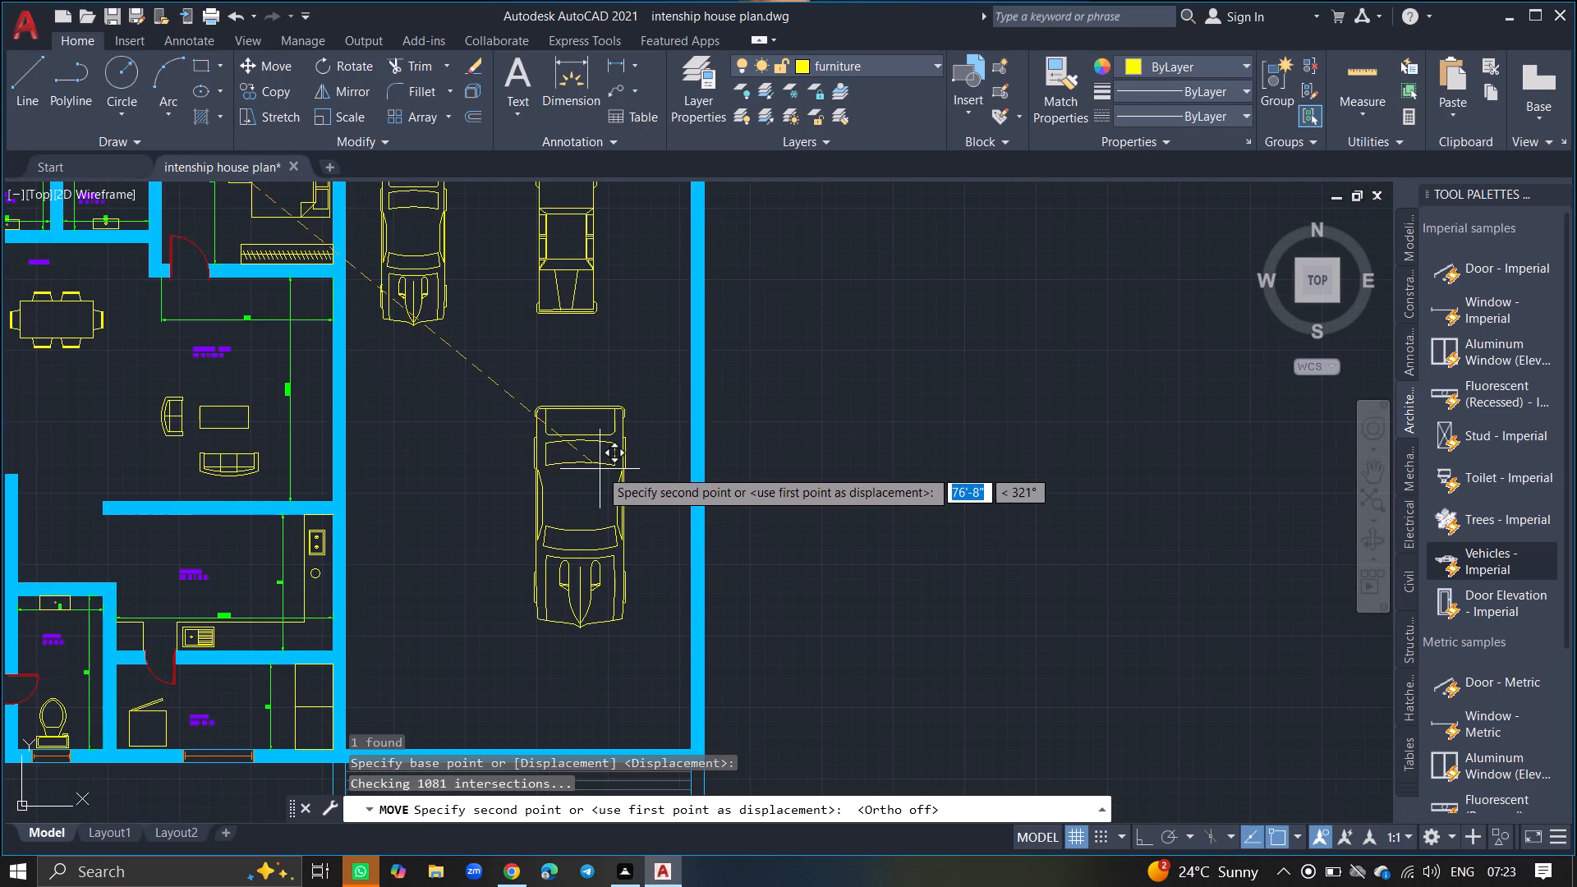
pyautogui.click(598, 478)
# Scale the newly placed sports car down slightly about a point on its hood to match the other parked vehicles.
pyautogui.click(598, 478)
pyautogui.click(598, 478)
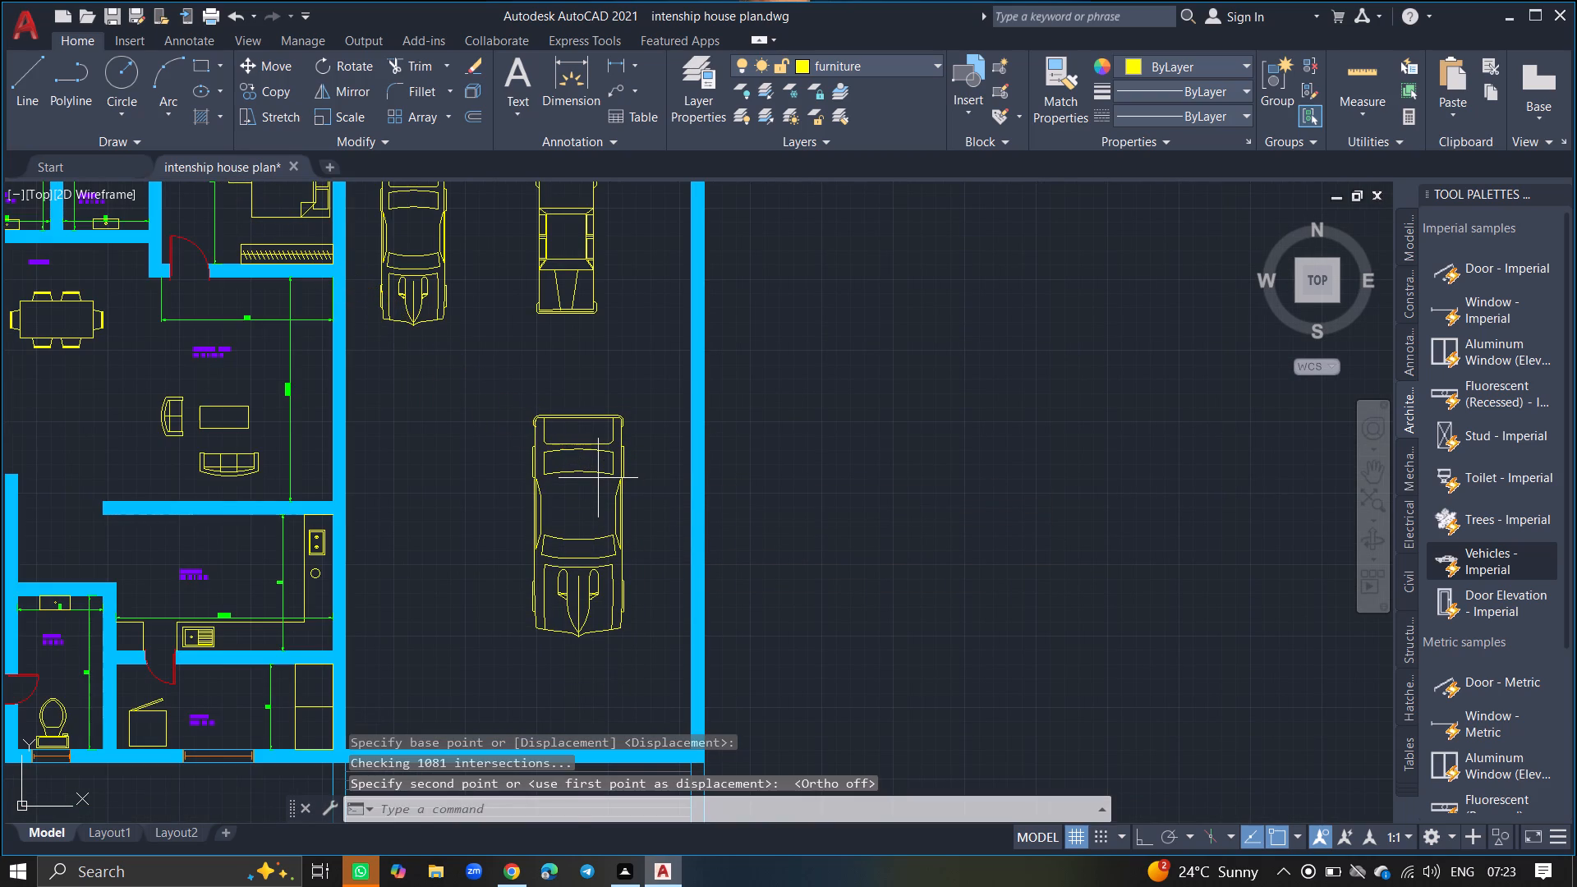
pyautogui.click(513, 606)
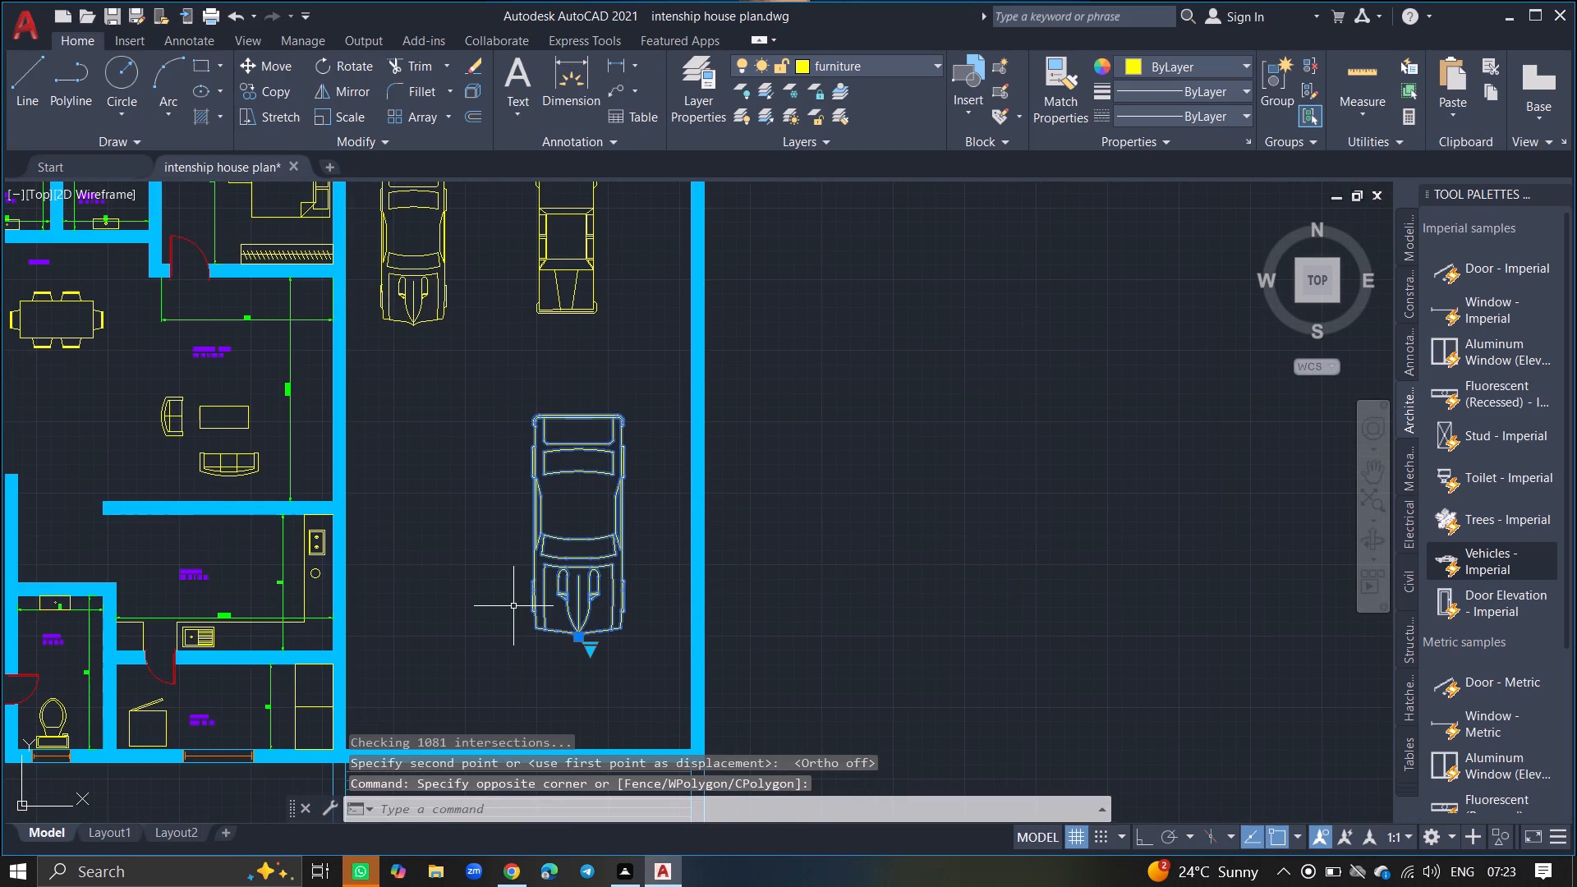
pyautogui.write('SC')
pyautogui.press('Return')
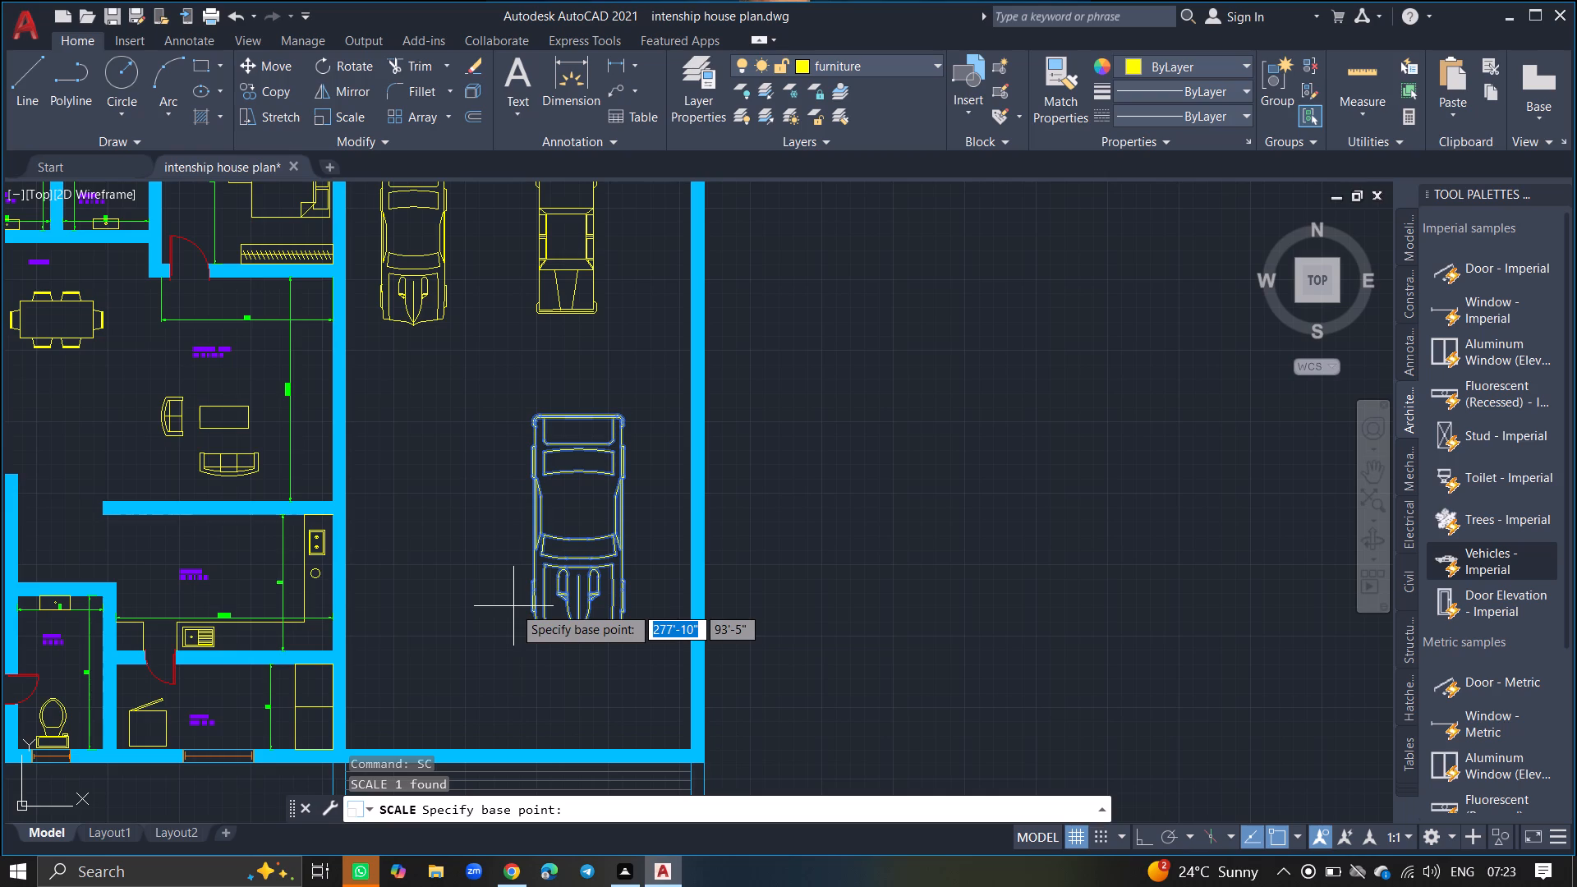
pyautogui.click(579, 582)
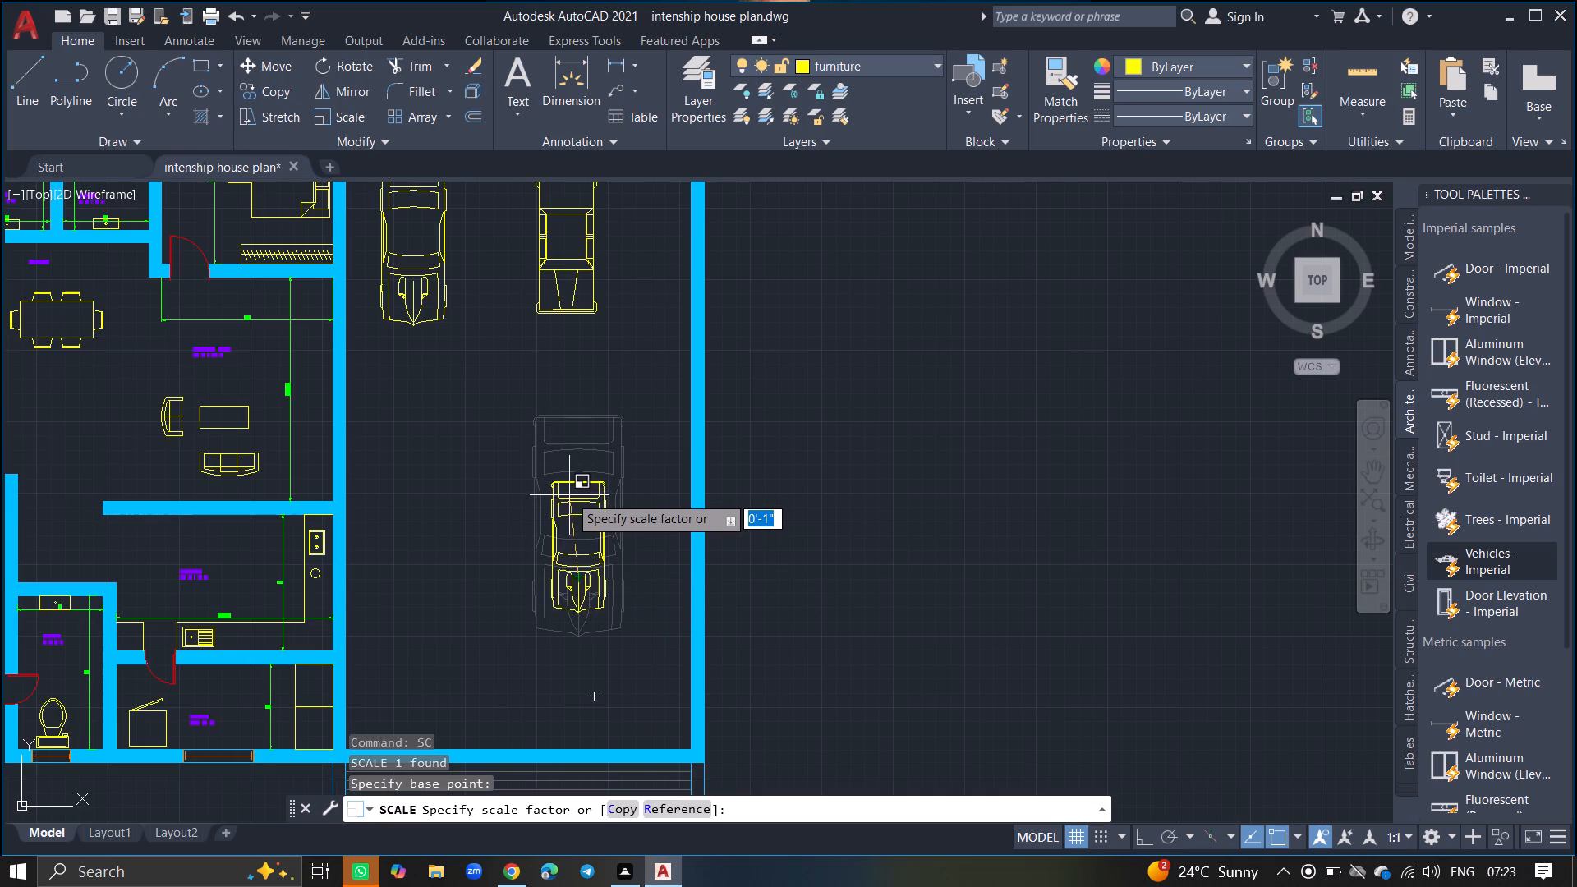
pyautogui.click(573, 474)
# Close the tool palettes.
pyautogui.keyDown('ctrl'); pyautogui.scroll(-4, 502, 519); pyautogui.keyUp('ctrl')
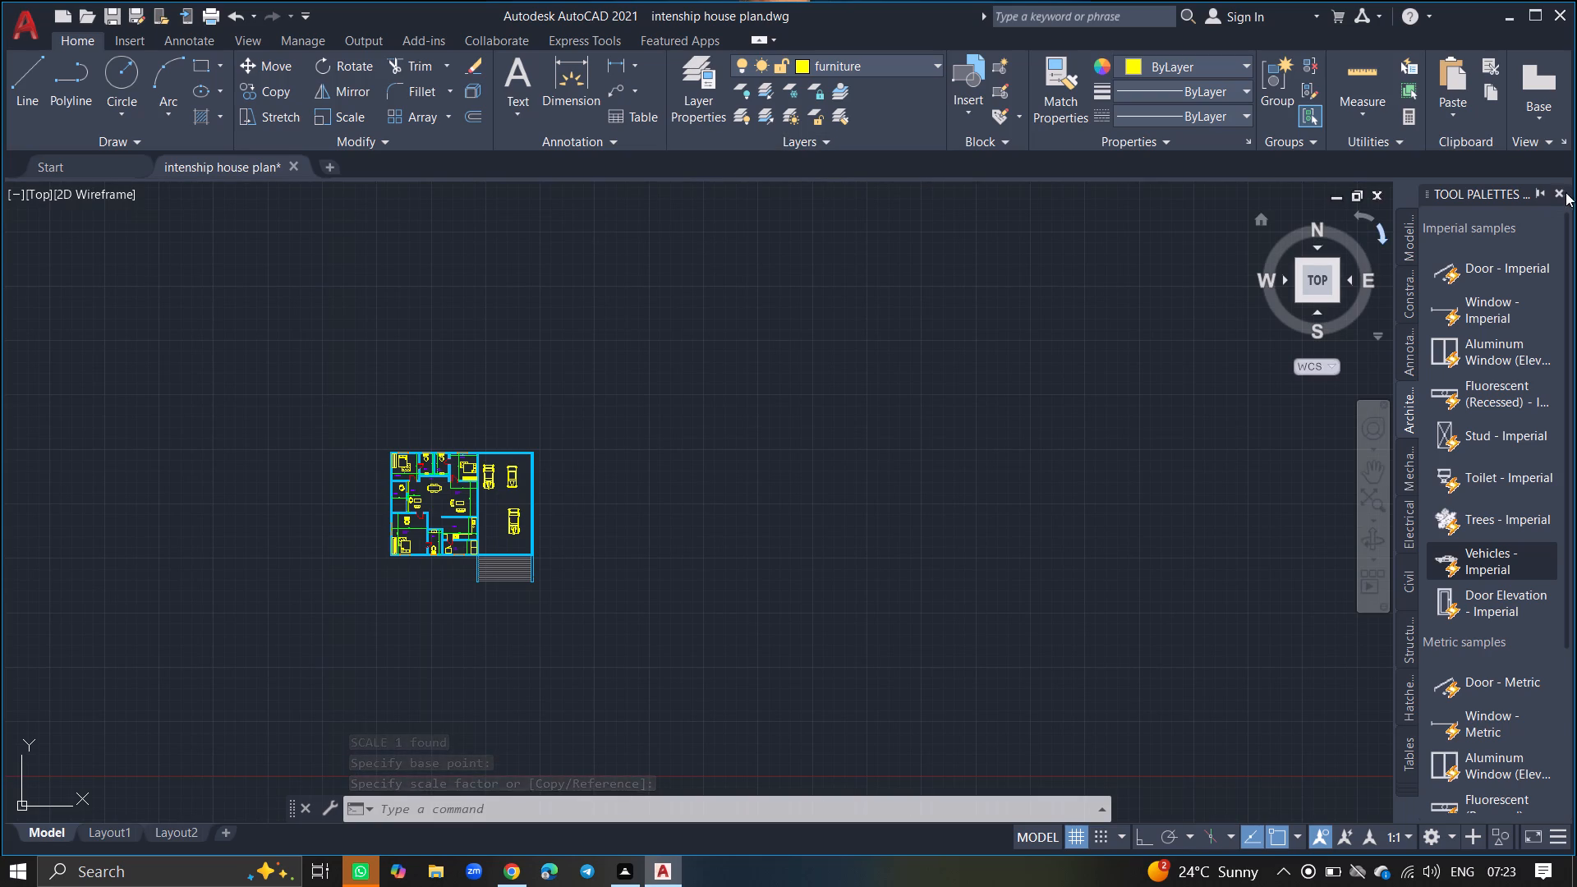
pyautogui.click(1562, 192)
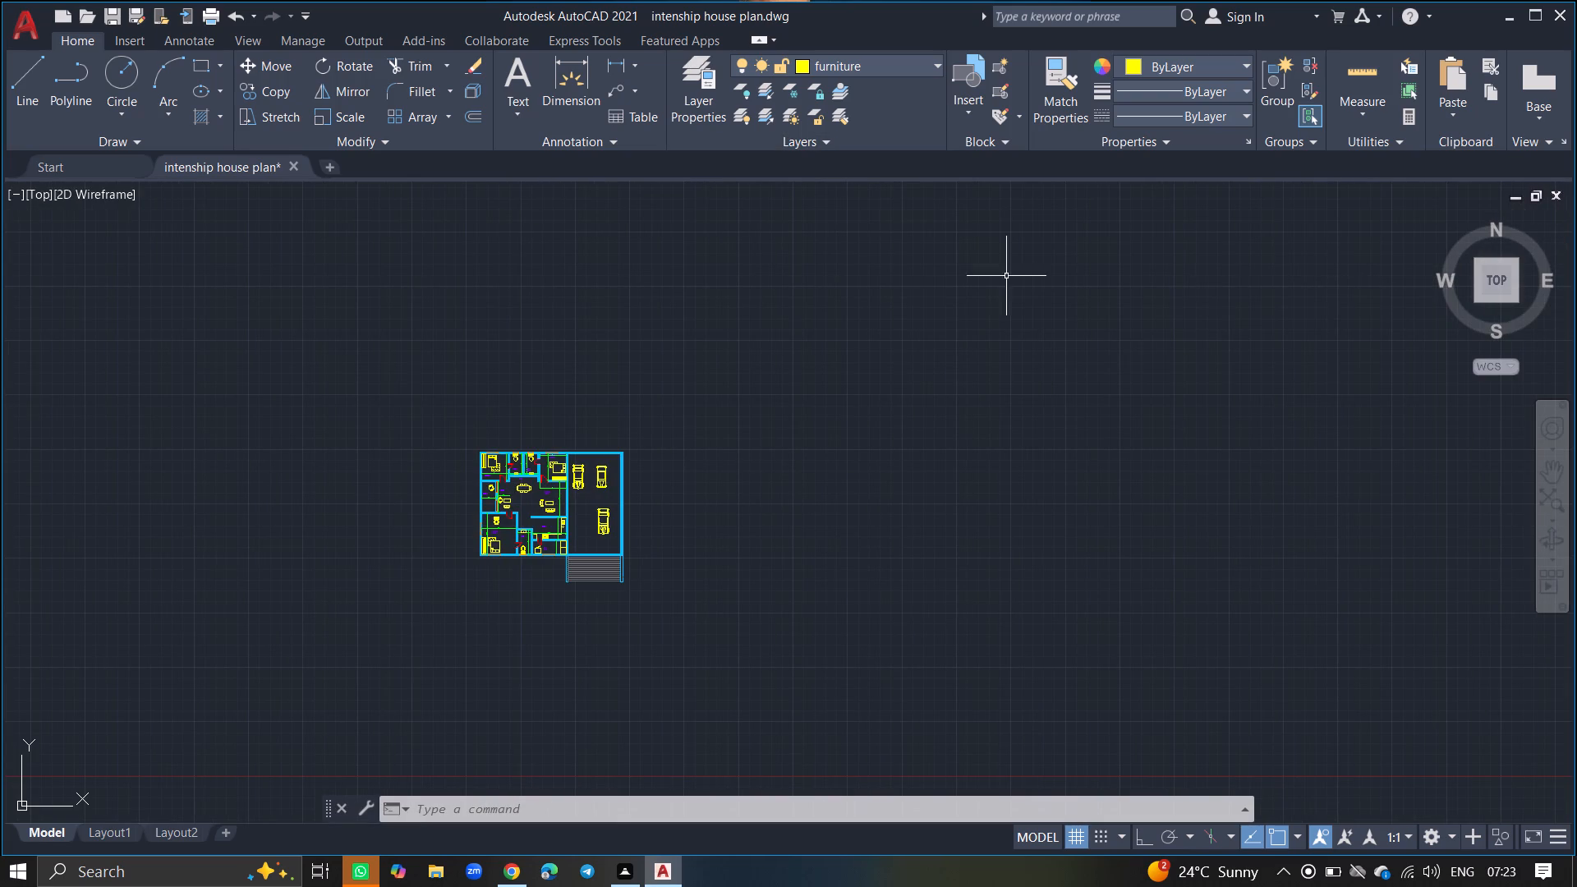
# Make the dimensions layer current.
pyautogui.click(699, 116)
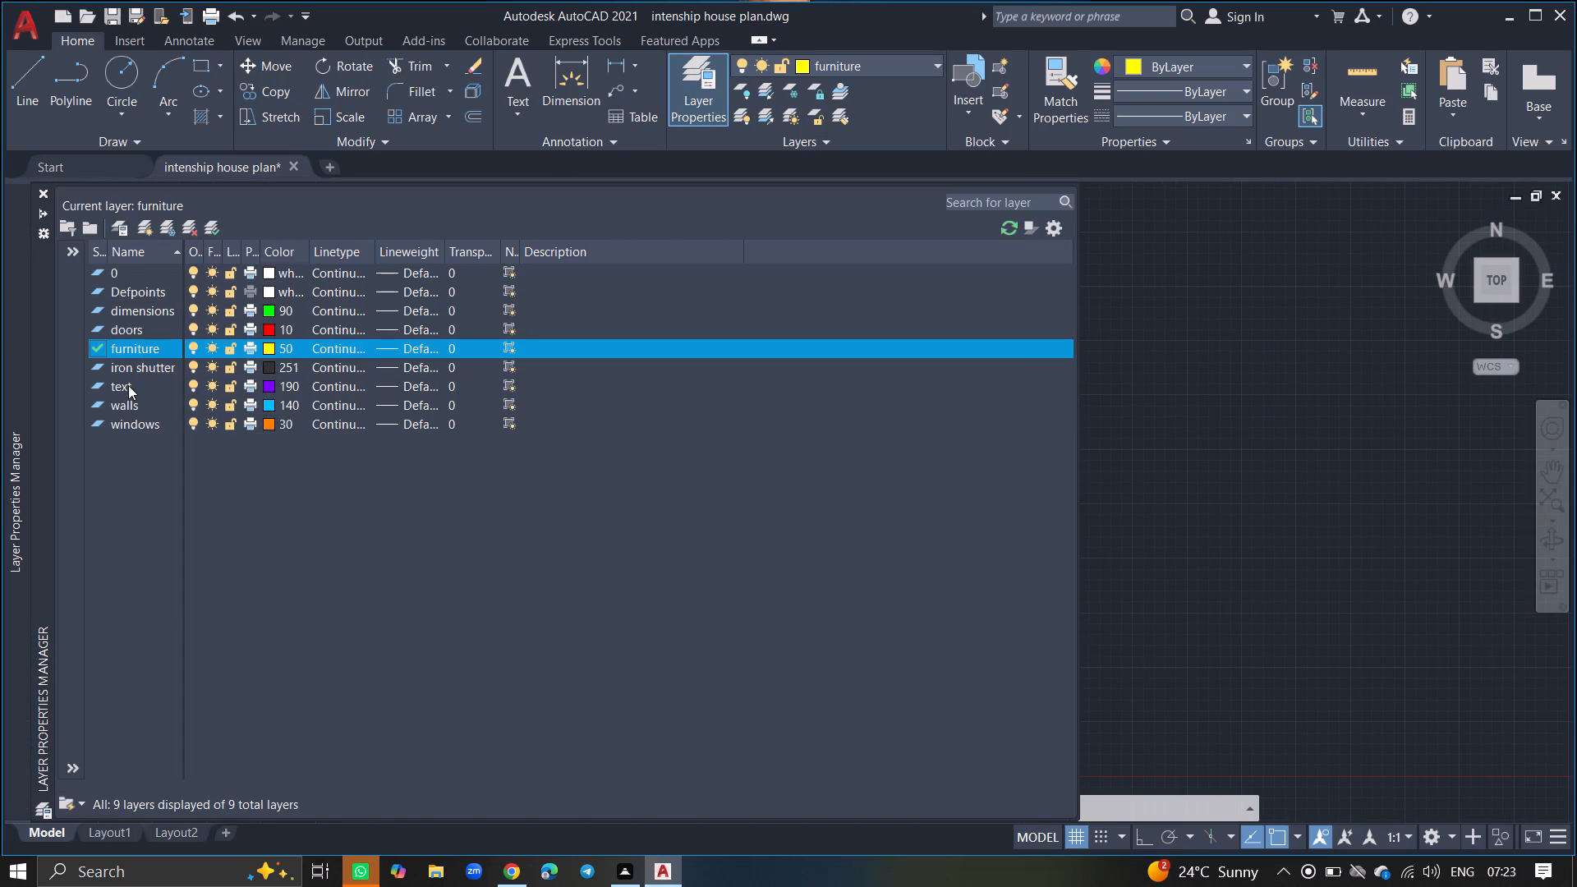
pyautogui.doubleClick(157, 303)
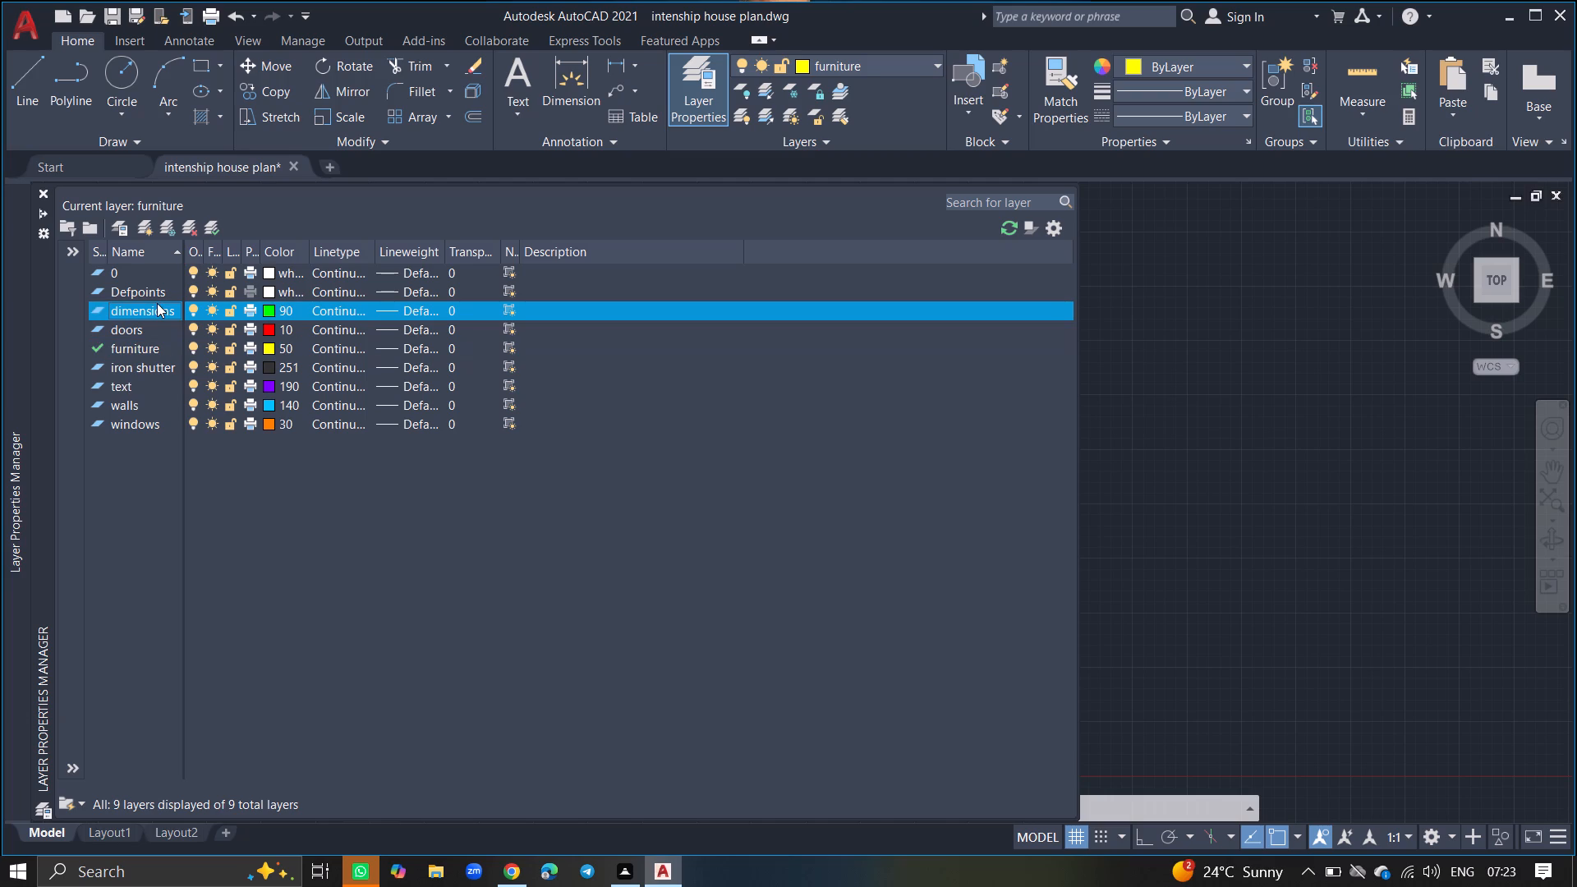
pyautogui.click(36, 191)
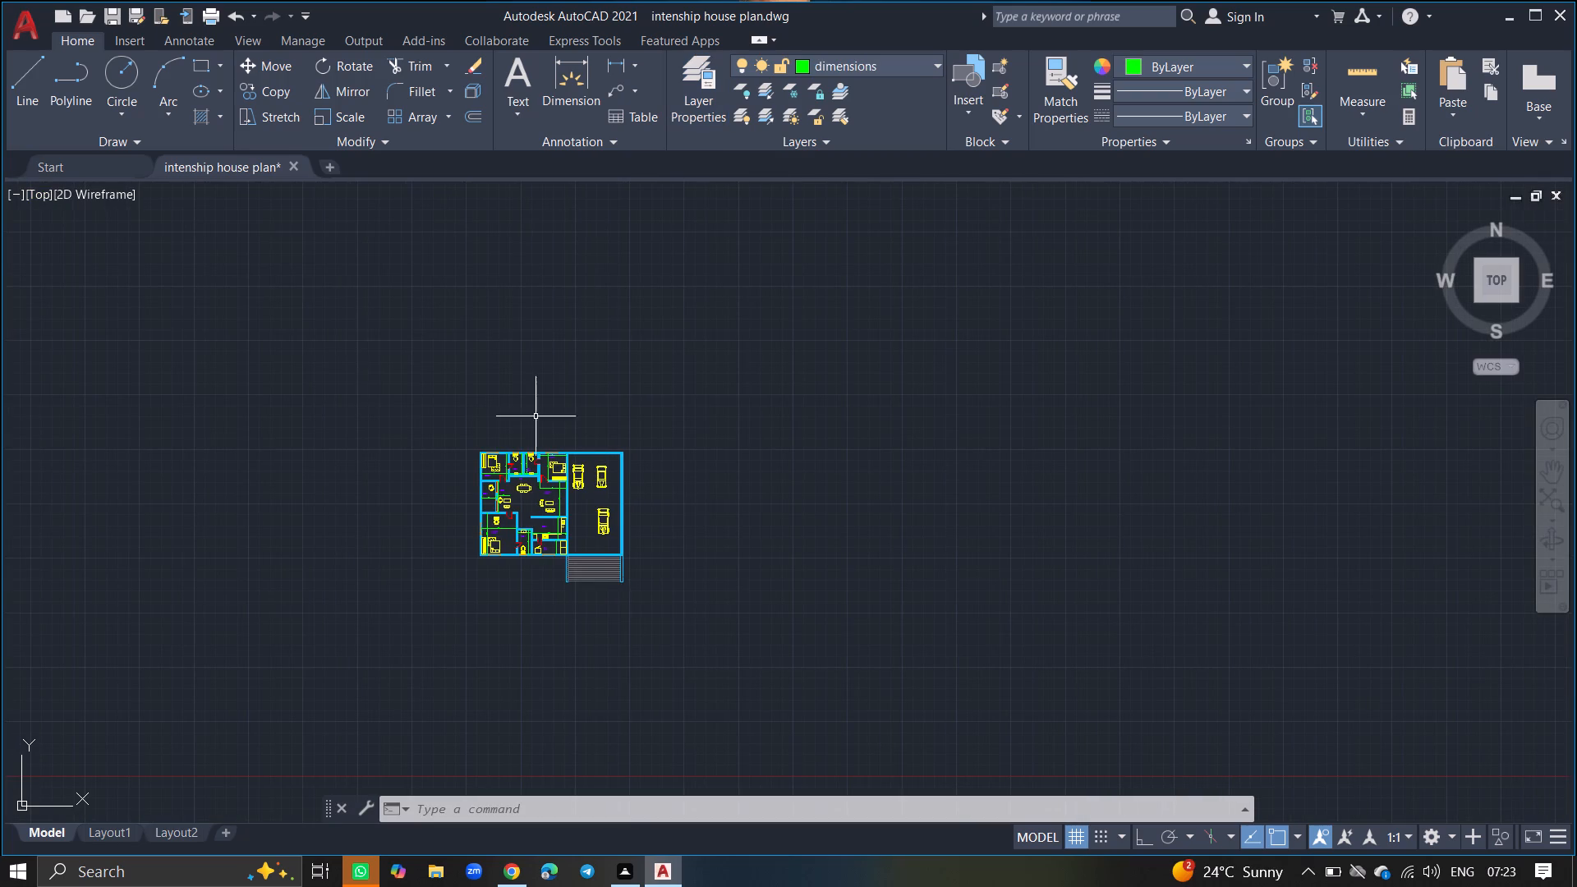
# Add a linear dimension across the east bay's inside width, just south of its north wall and above the parked vehicles.
pyautogui.keyDown('ctrl'); pyautogui.scroll(4, 601, 476); pyautogui.keyUp('ctrl')
pyautogui.write('DIML')
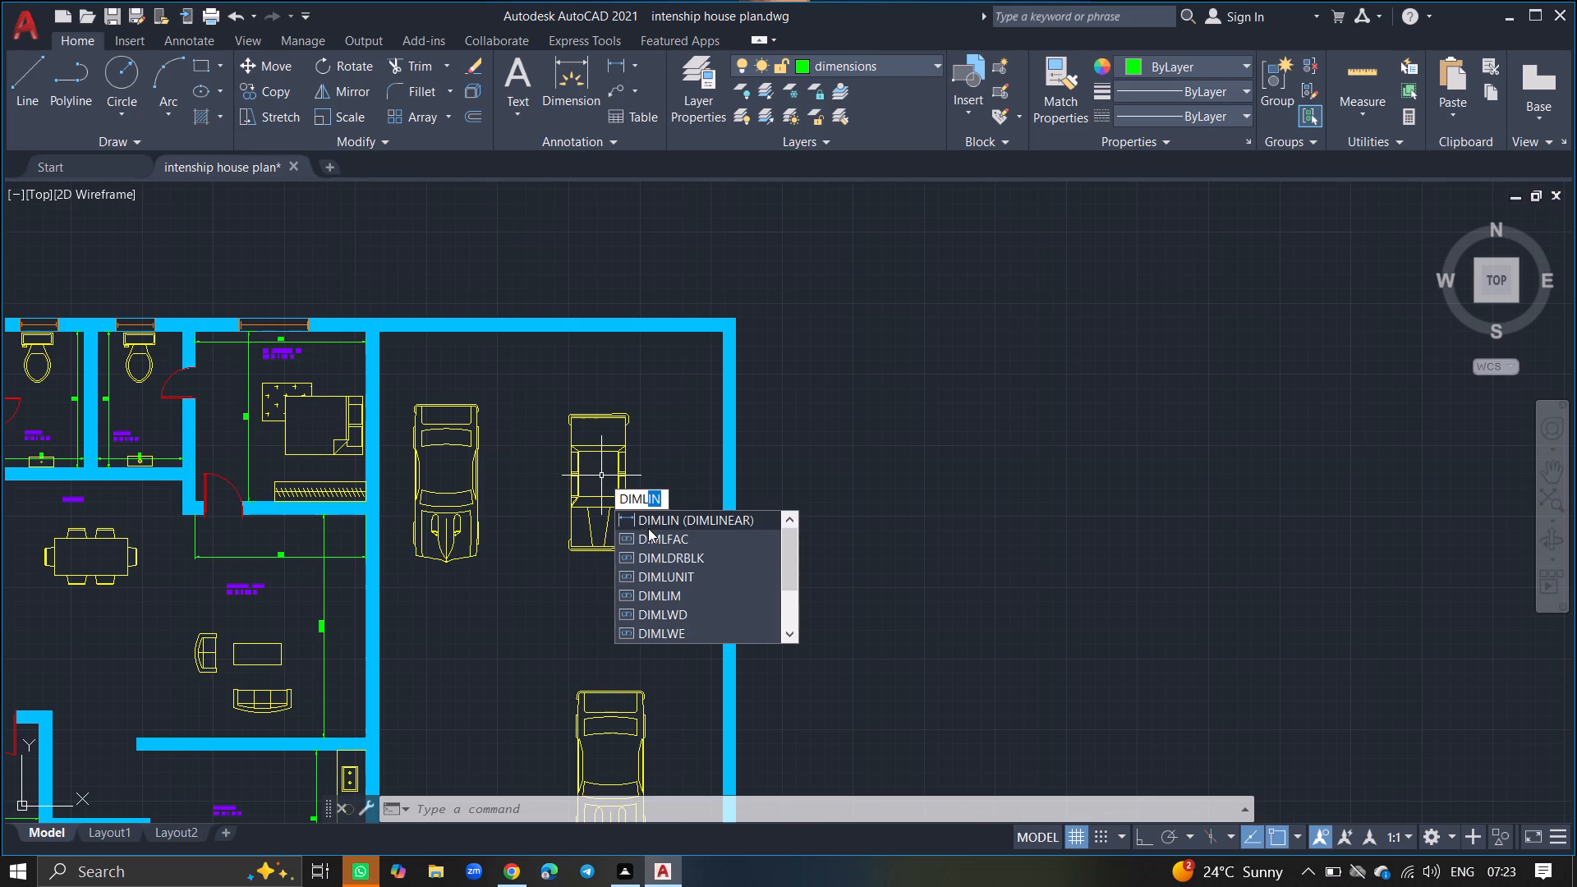
pyautogui.click(648, 516)
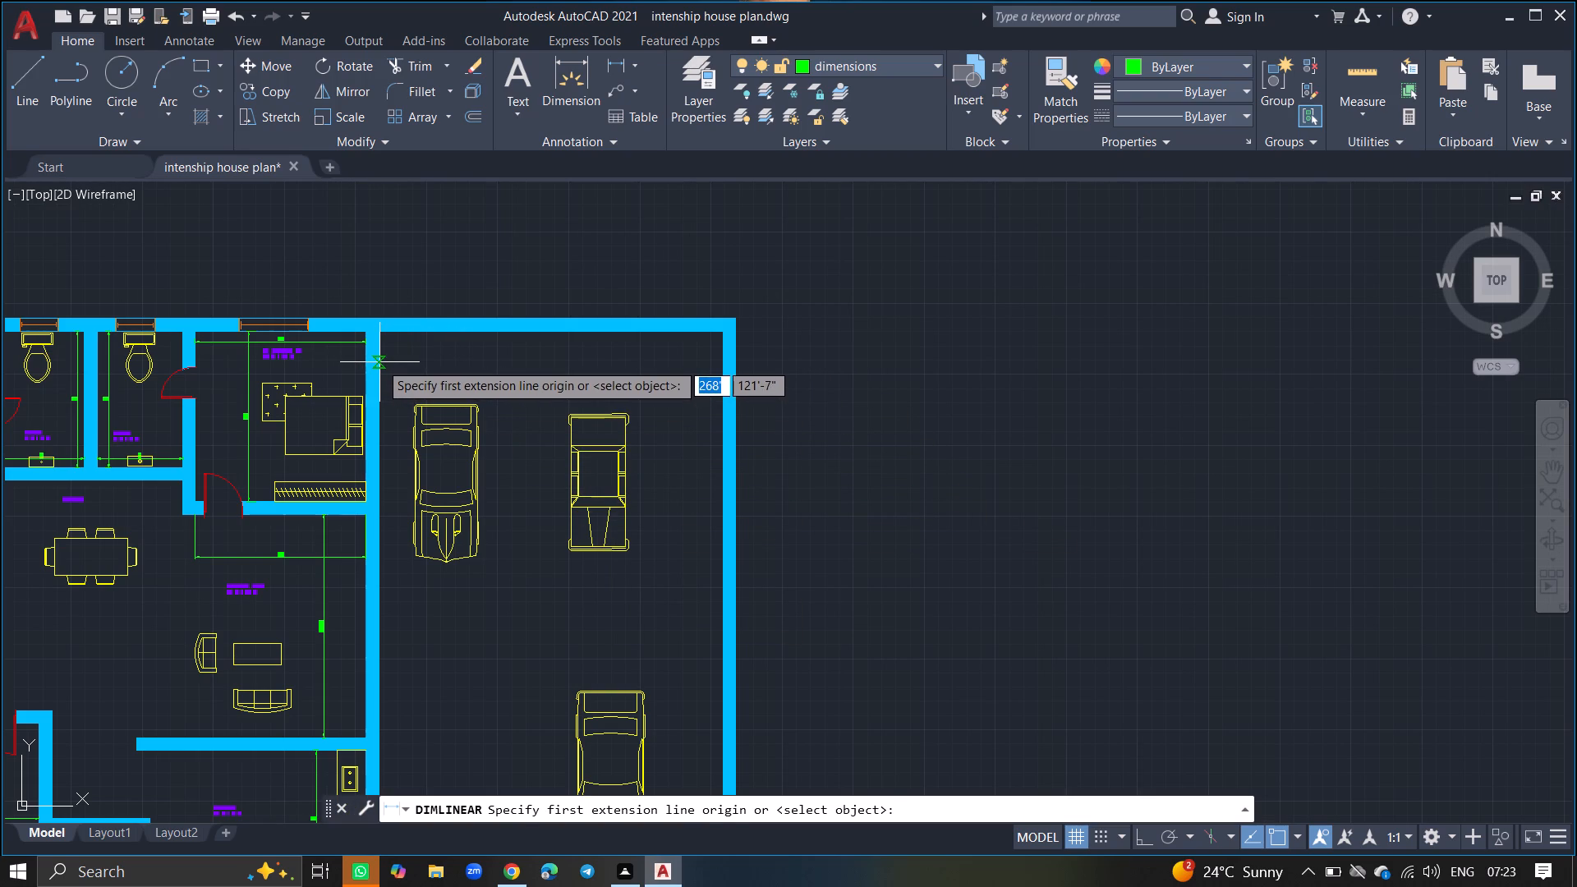
pyautogui.moveTo(379, 362); pyautogui.dragTo(559, 357)
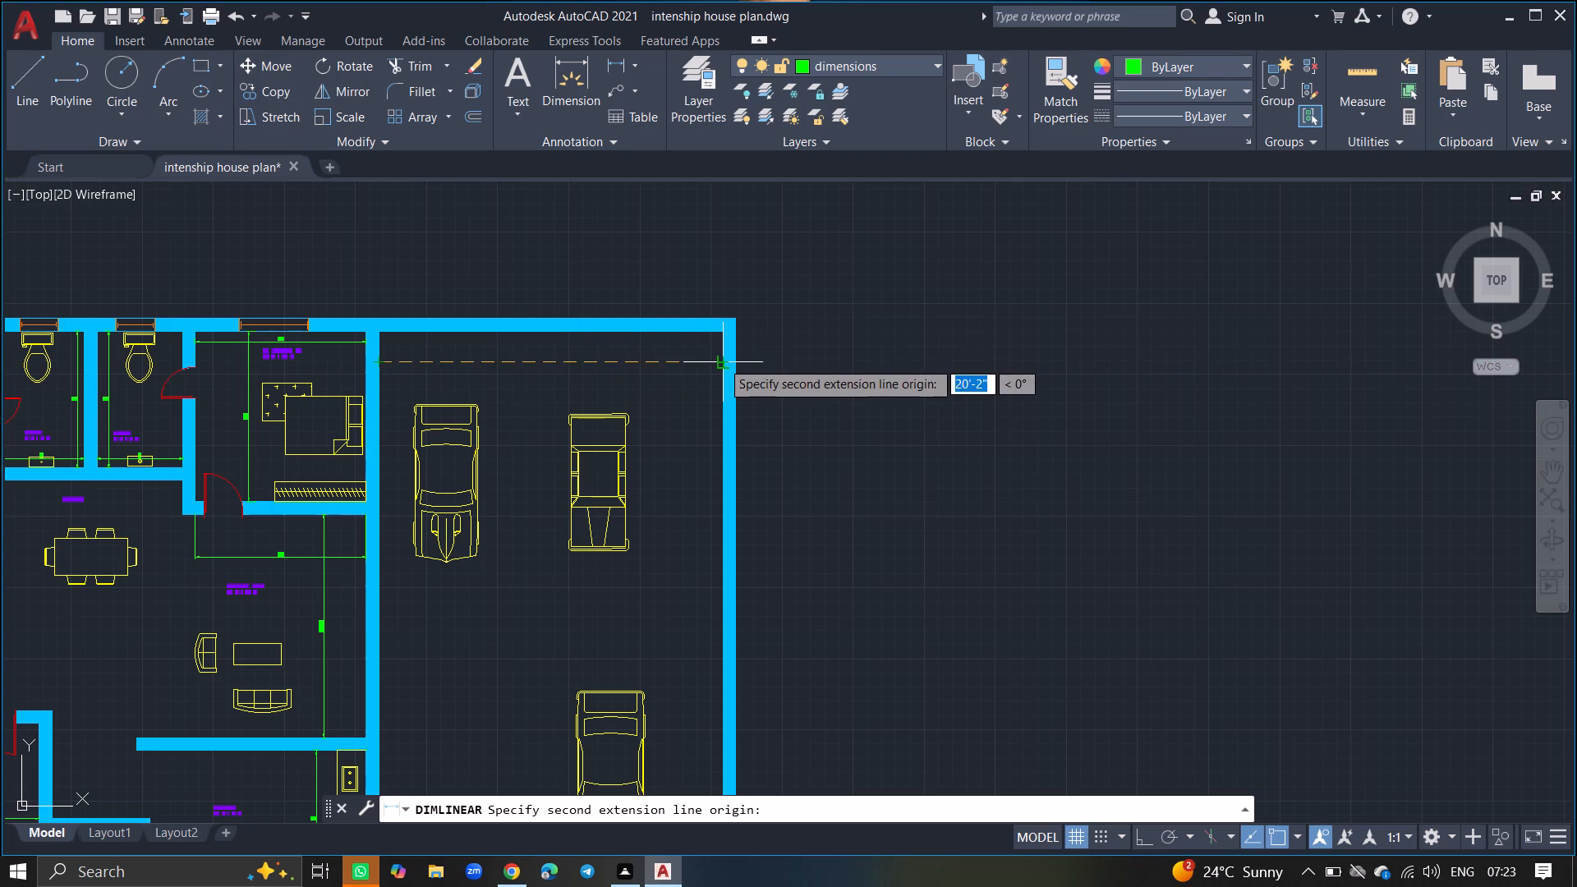
pyautogui.click(721, 361)
pyautogui.click(678, 375)
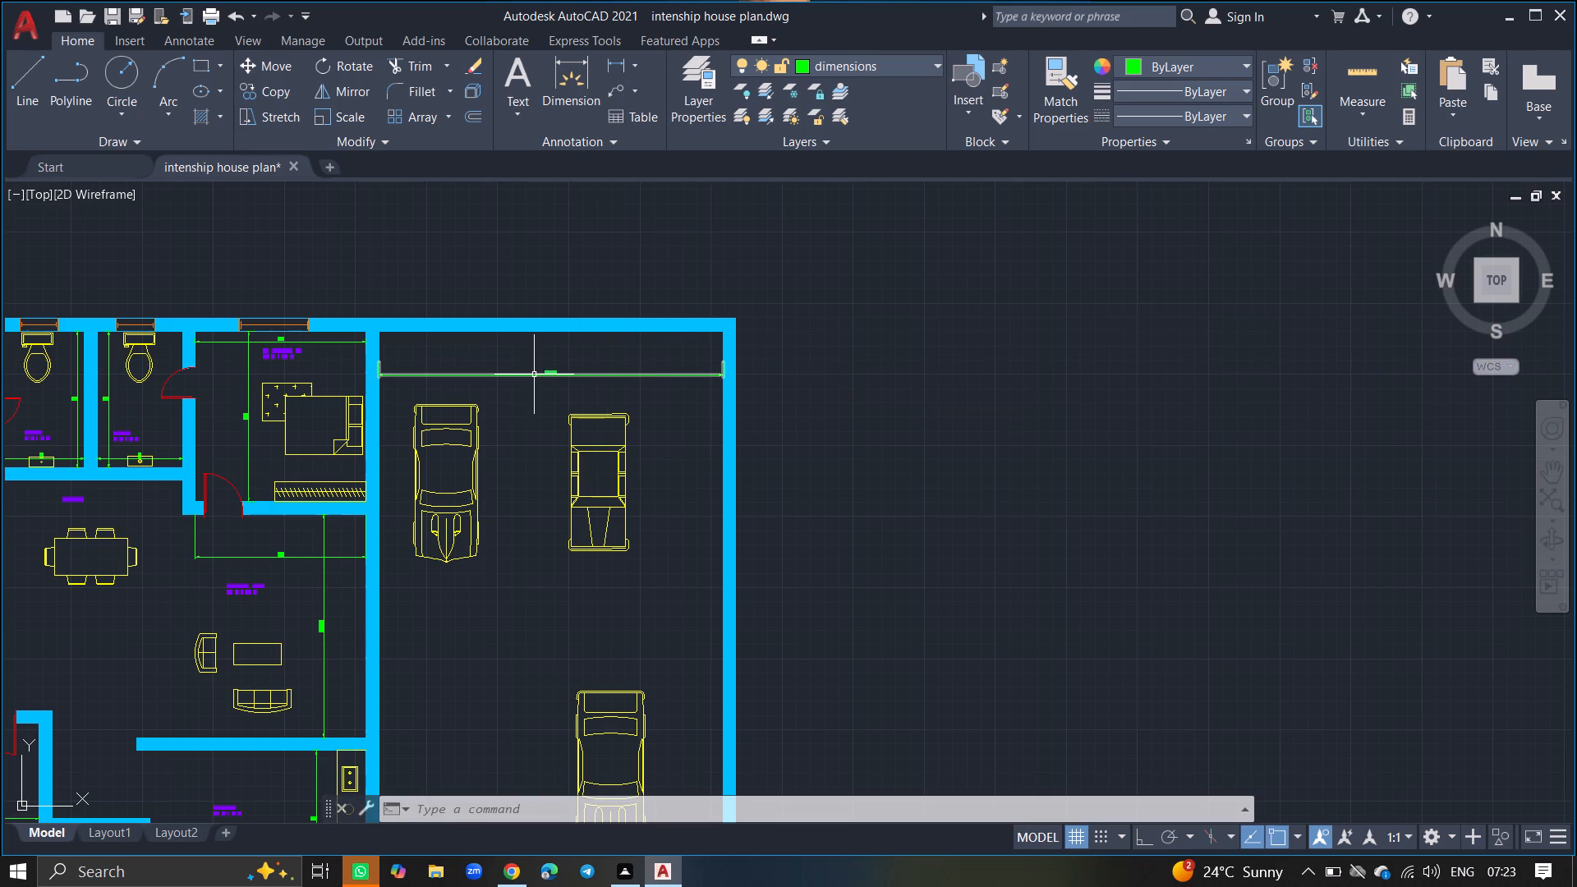
pyautogui.keyDown('ctrl'); pyautogui.scroll(3, 534, 375); pyautogui.keyUp('ctrl')
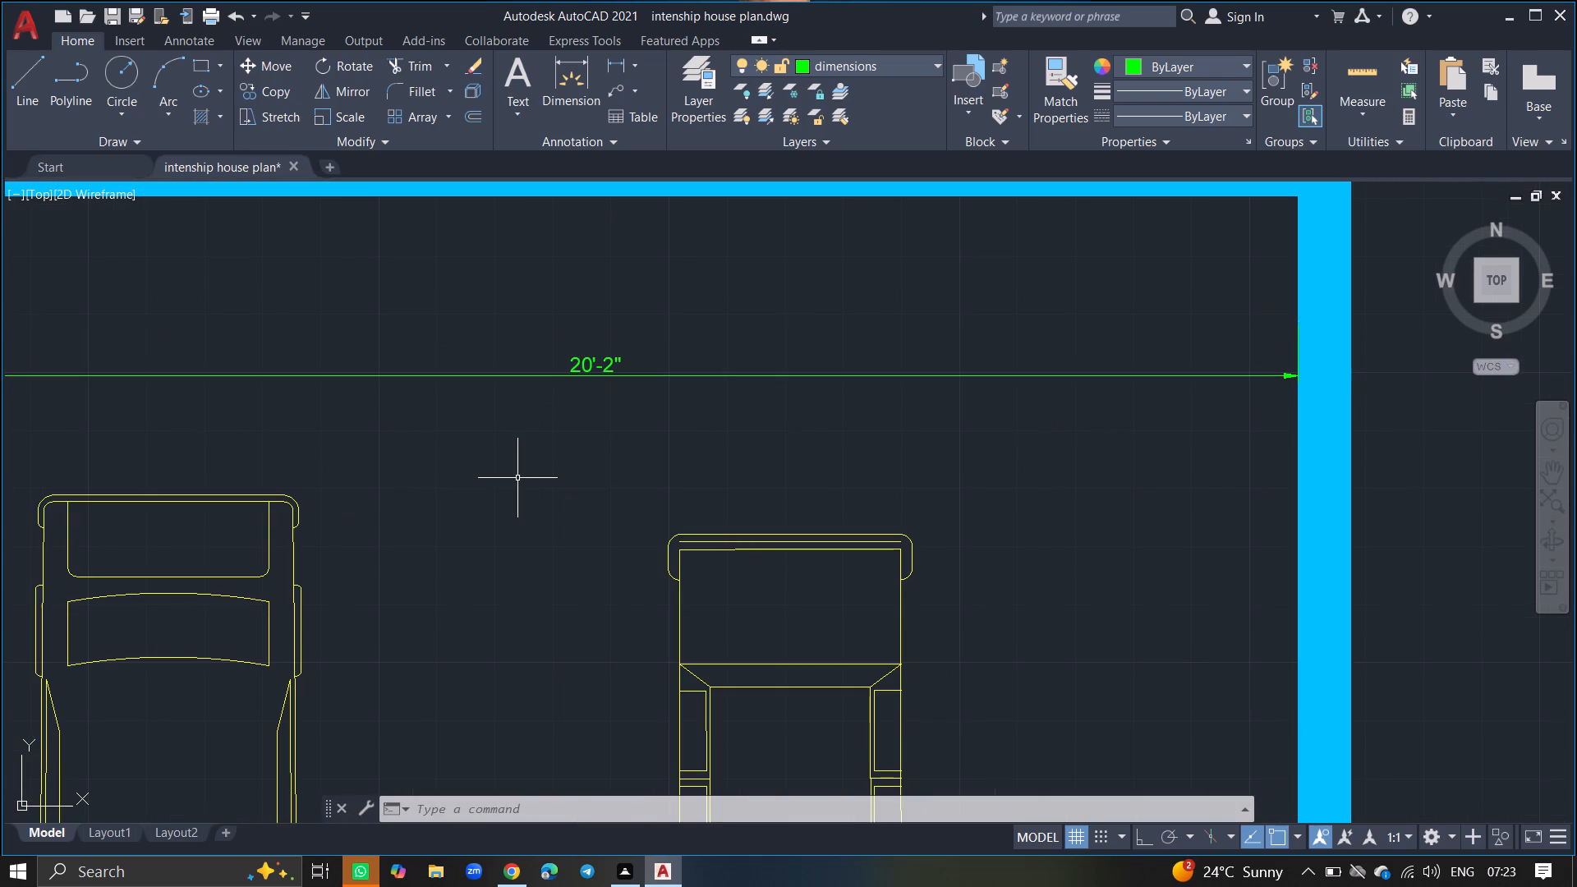
# Add a vertical linear dimension along the east bay's inside length, between the parked vehicles and the east wall.
pyautogui.write('DIML')
pyautogui.click(553, 520)
pyautogui.keyDown('ctrl'); pyautogui.scroll(-1, 553, 520); pyautogui.keyUp('ctrl')
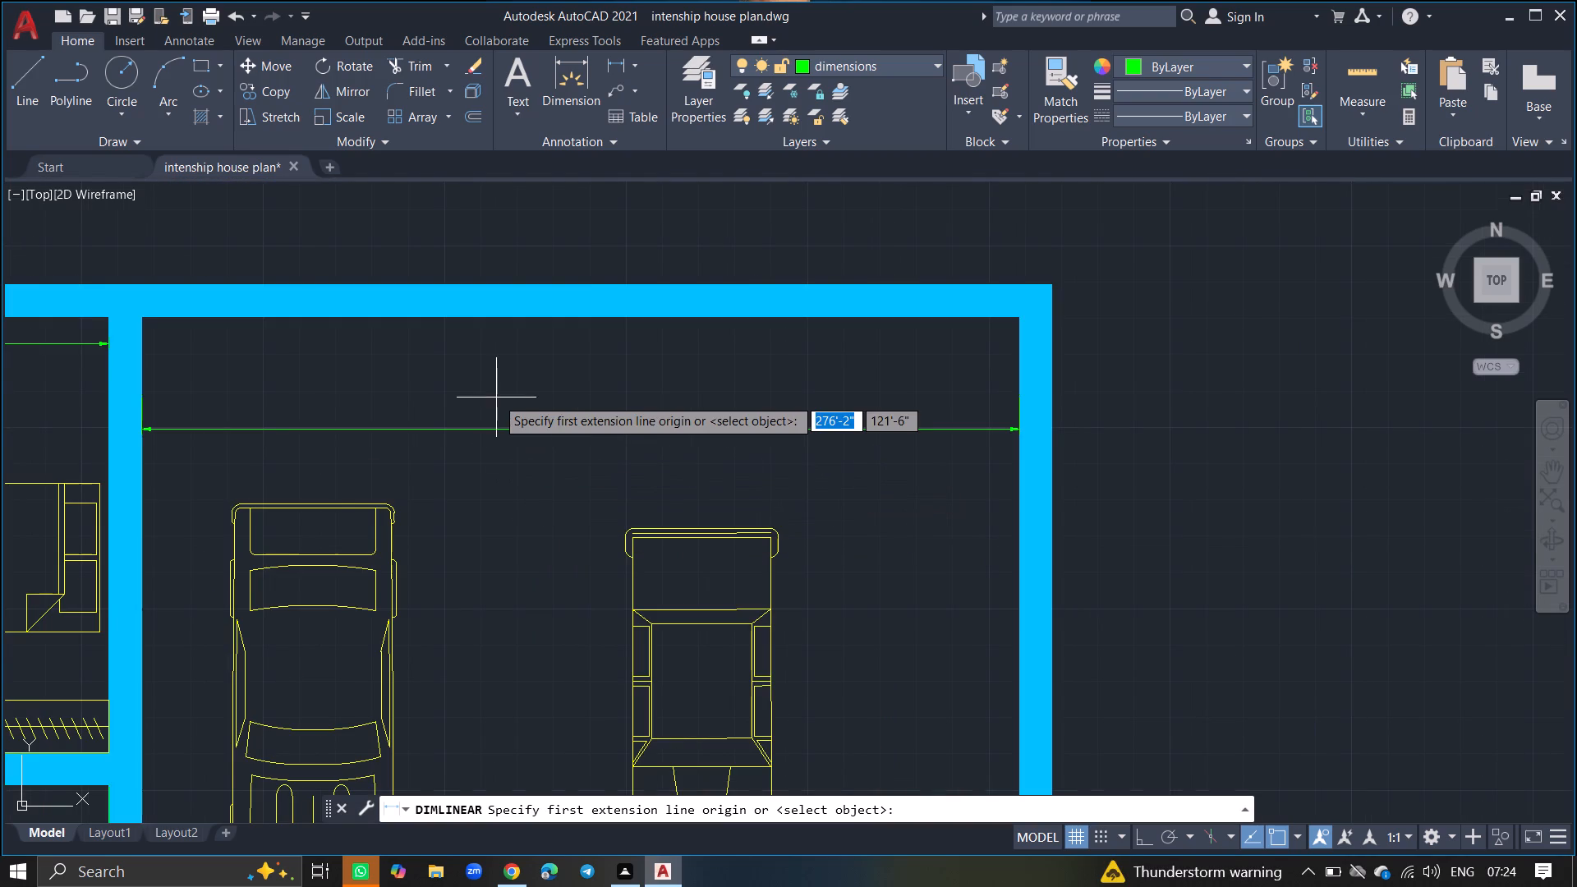
pyautogui.keyDown('ctrl'); pyautogui.scroll(-3, 496, 398); pyautogui.keyUp('ctrl')
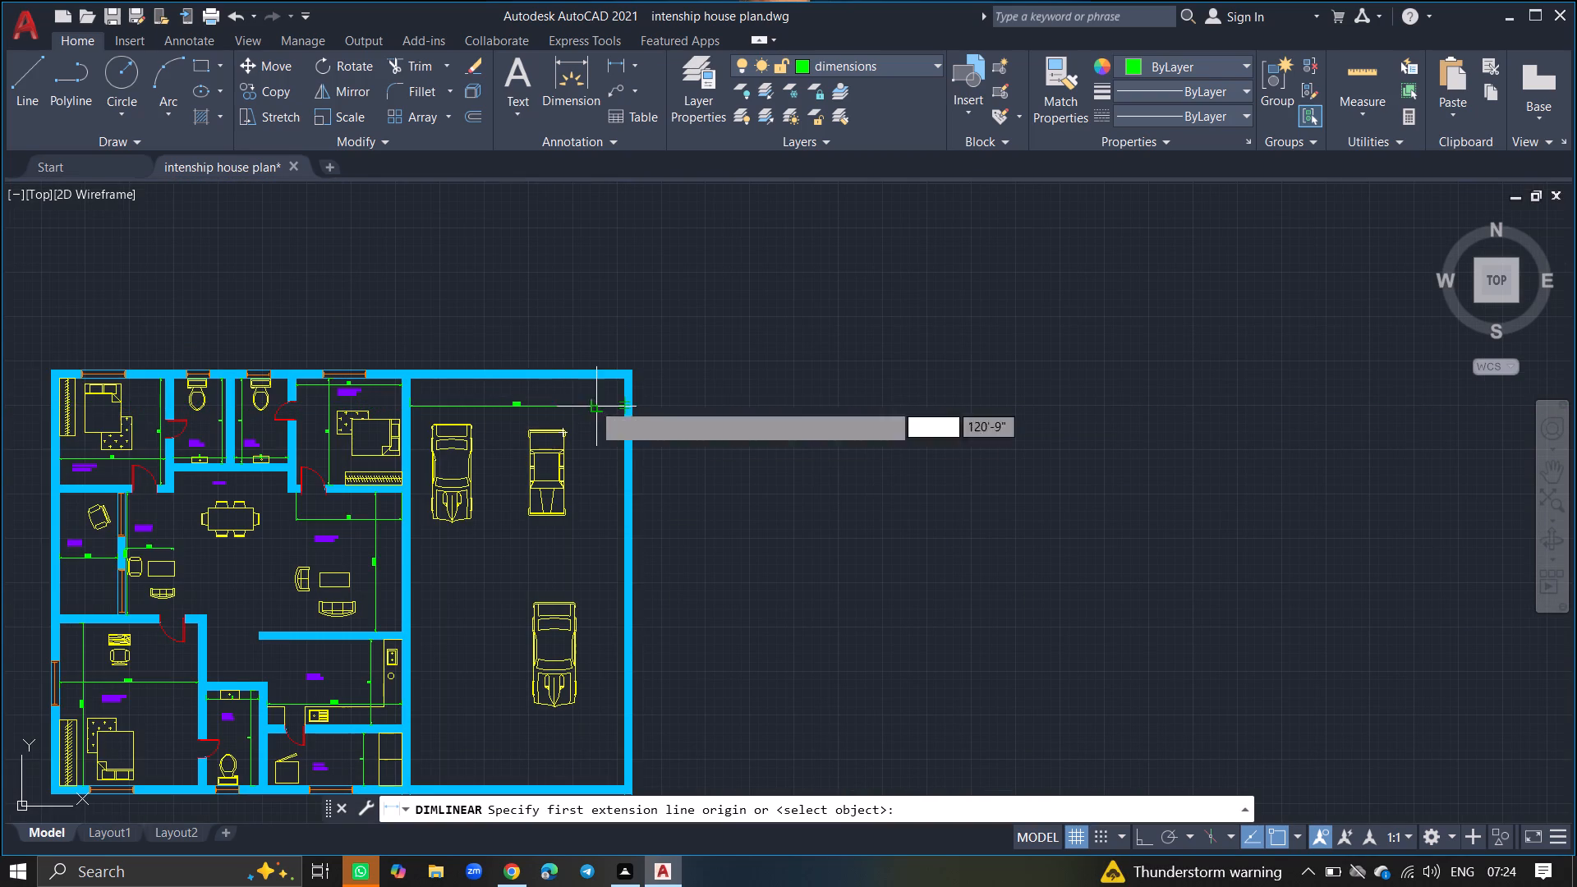
pyautogui.moveTo(597, 383); pyautogui.dragTo(601, 413)
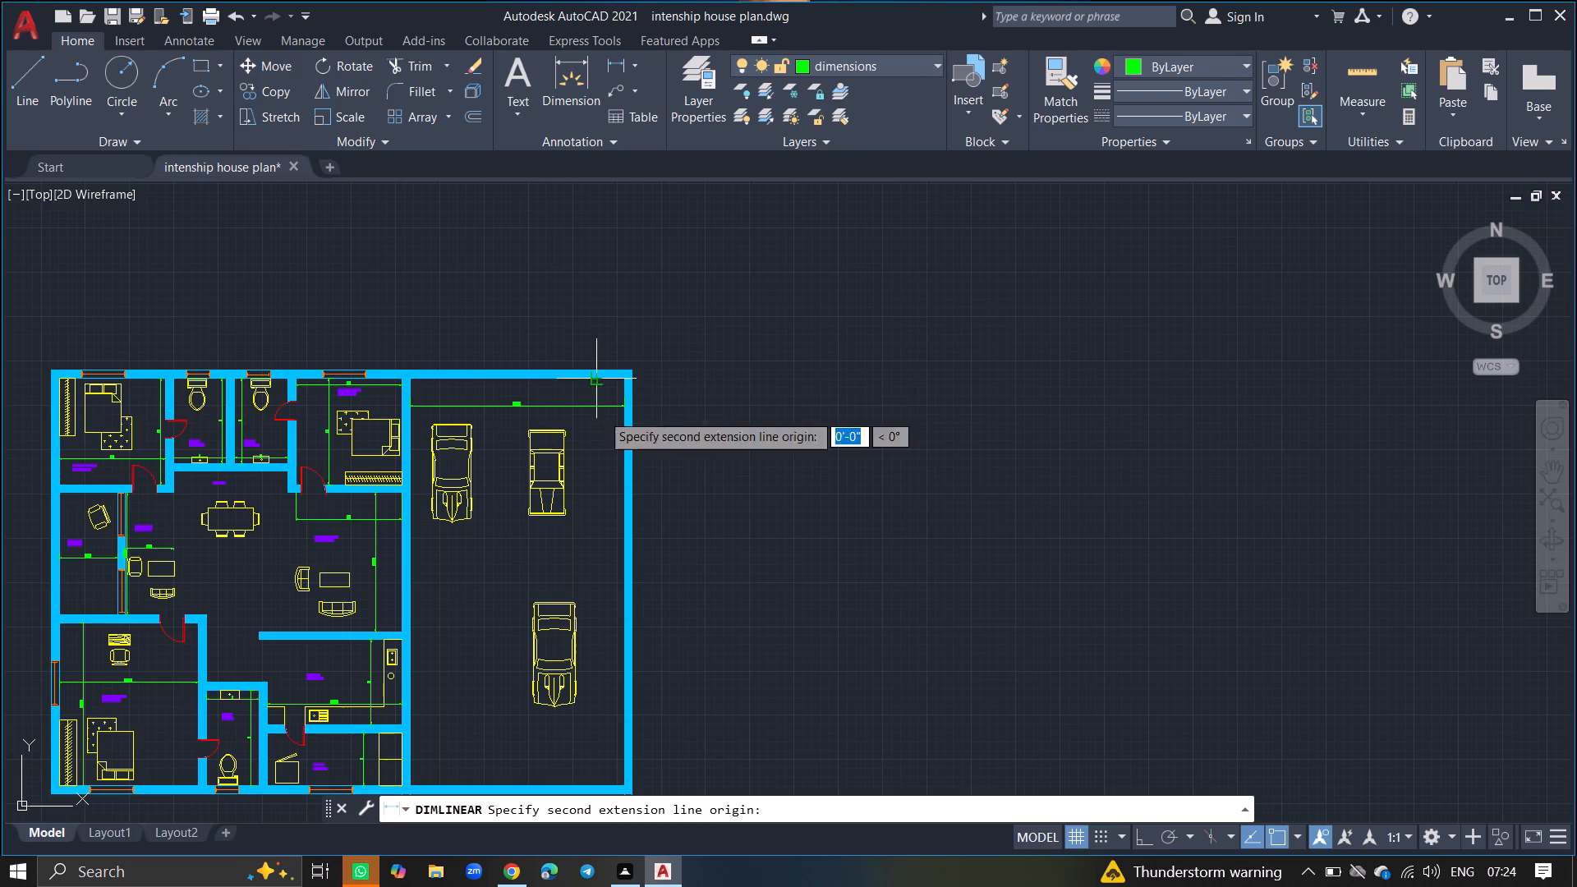
pyautogui.moveTo(601, 413); pyautogui.dragTo(612, 587)
pyautogui.keyDown('ctrl'); pyautogui.scroll(-3, 612, 587); pyautogui.keyUp('ctrl')
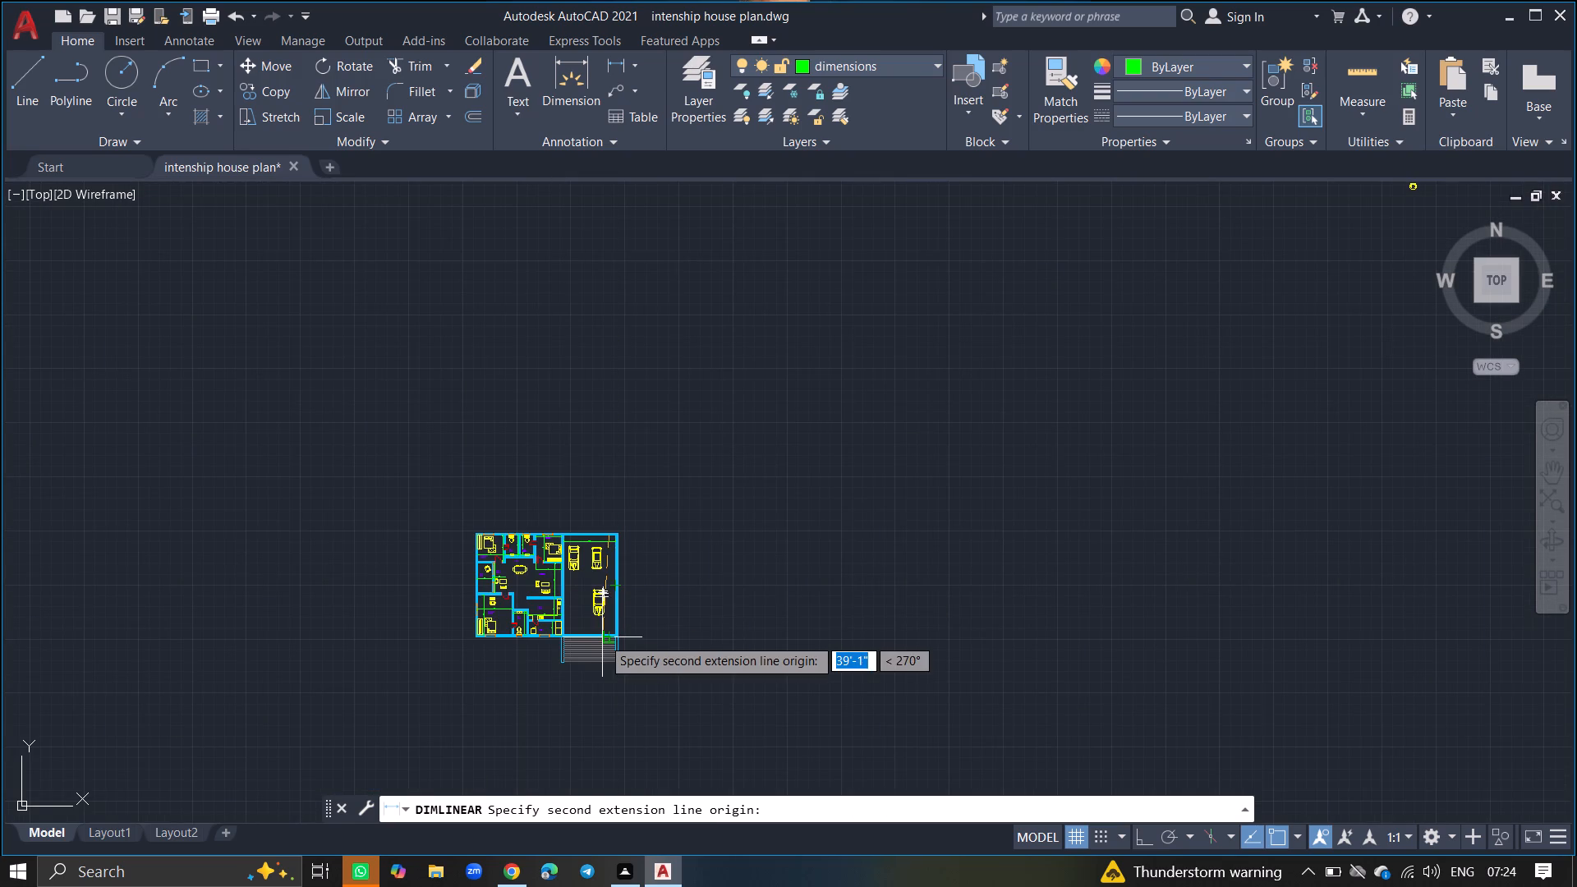
pyautogui.keyDown('ctrl'); pyautogui.scroll(4, 602, 637); pyautogui.keyUp('ctrl')
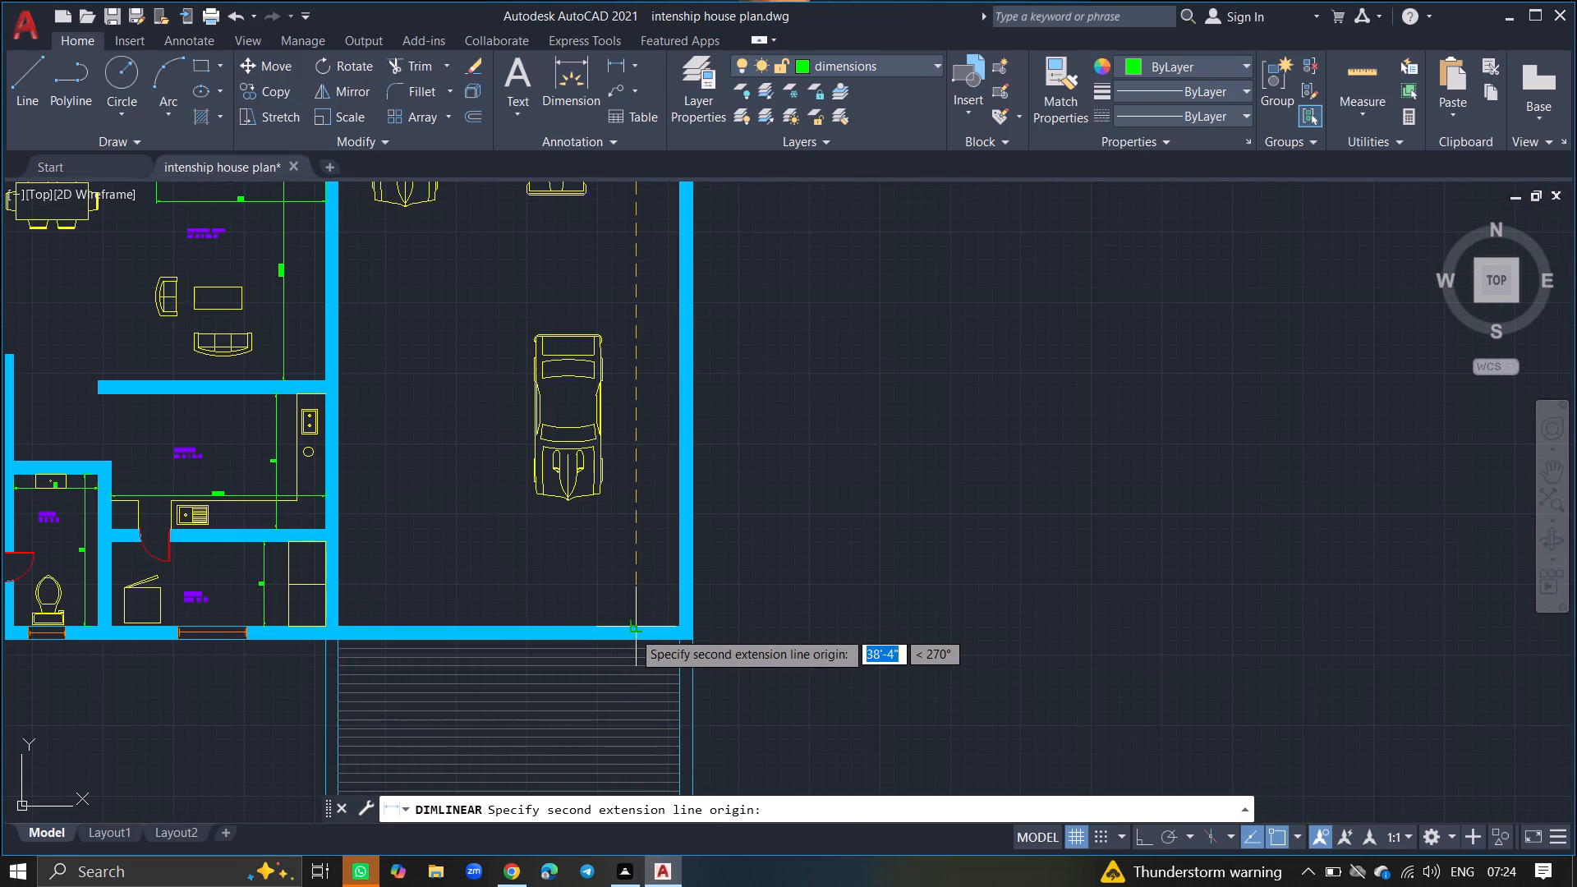
pyautogui.click(632, 631)
pyautogui.click(639, 586)
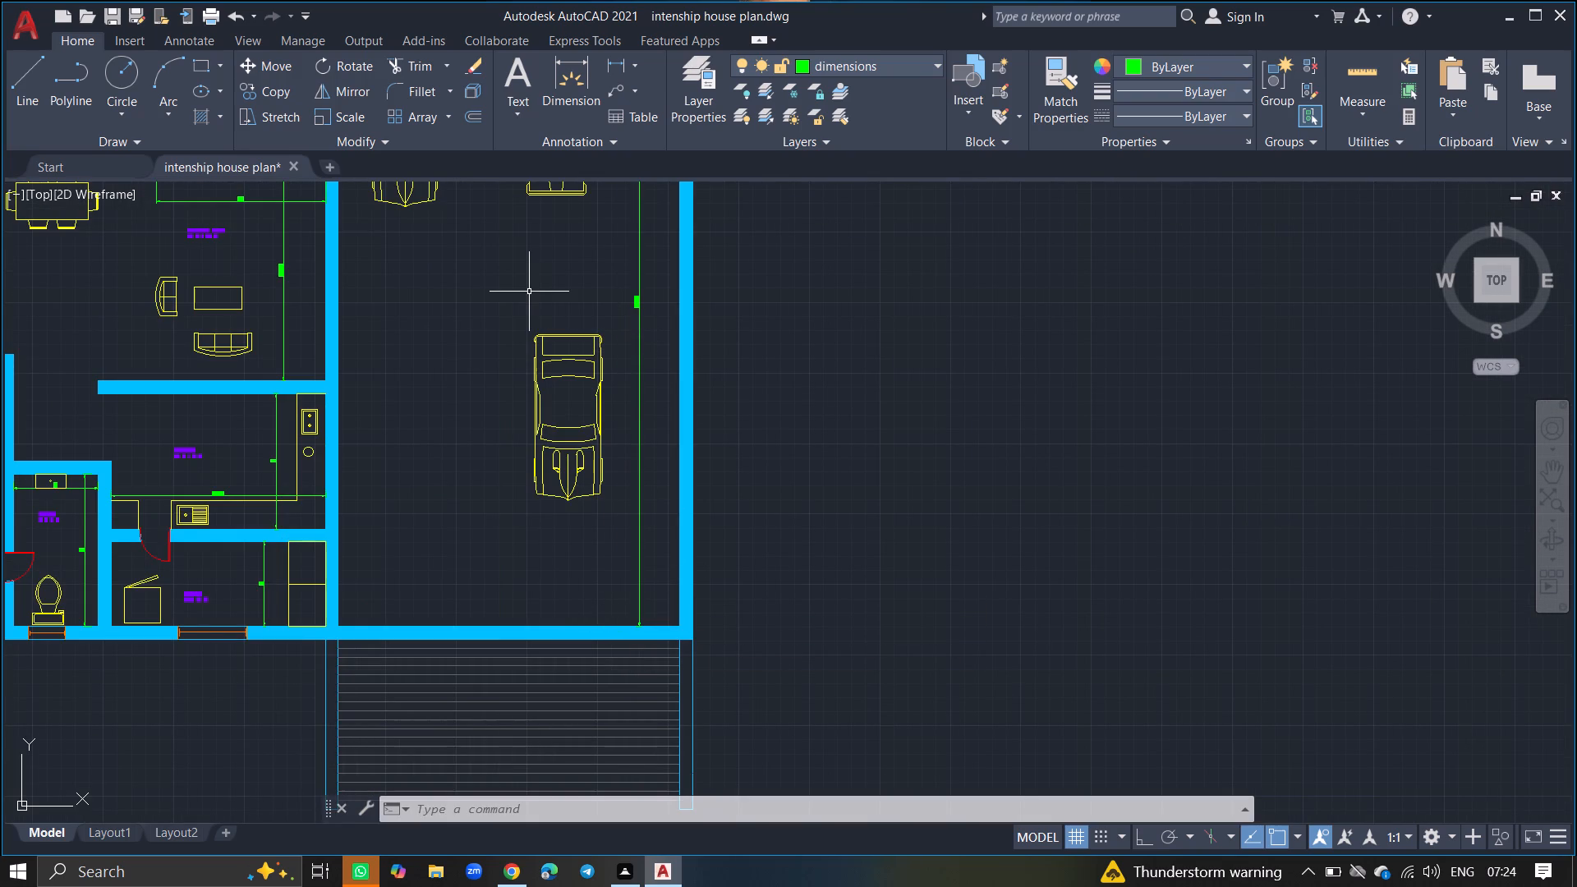
# Make the text layer current.
pyautogui.click(691, 108)
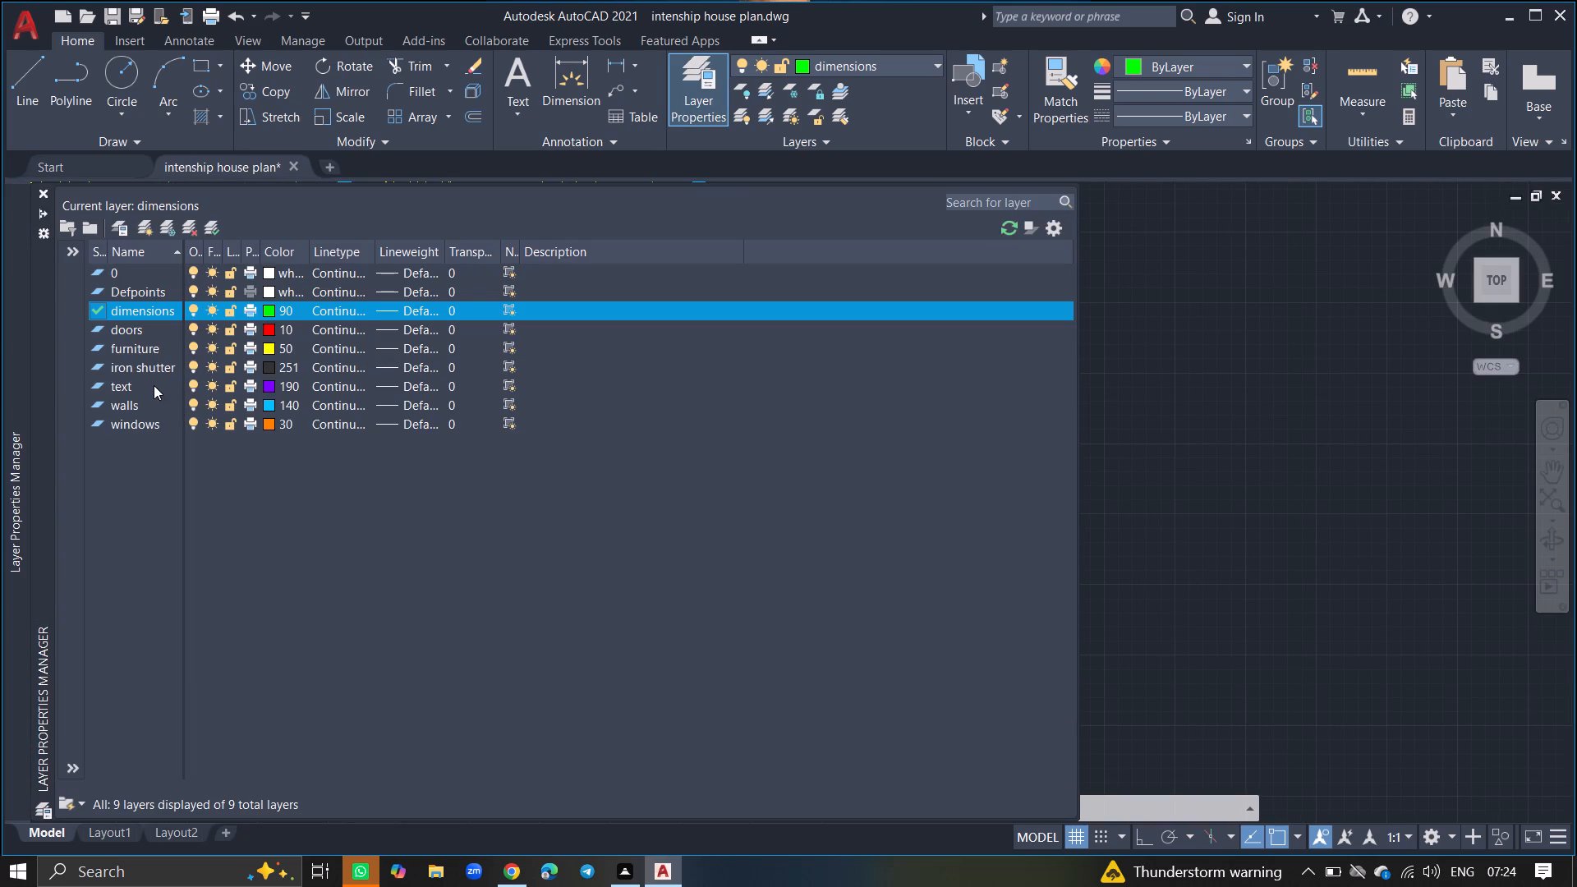
pyautogui.doubleClick(153, 385)
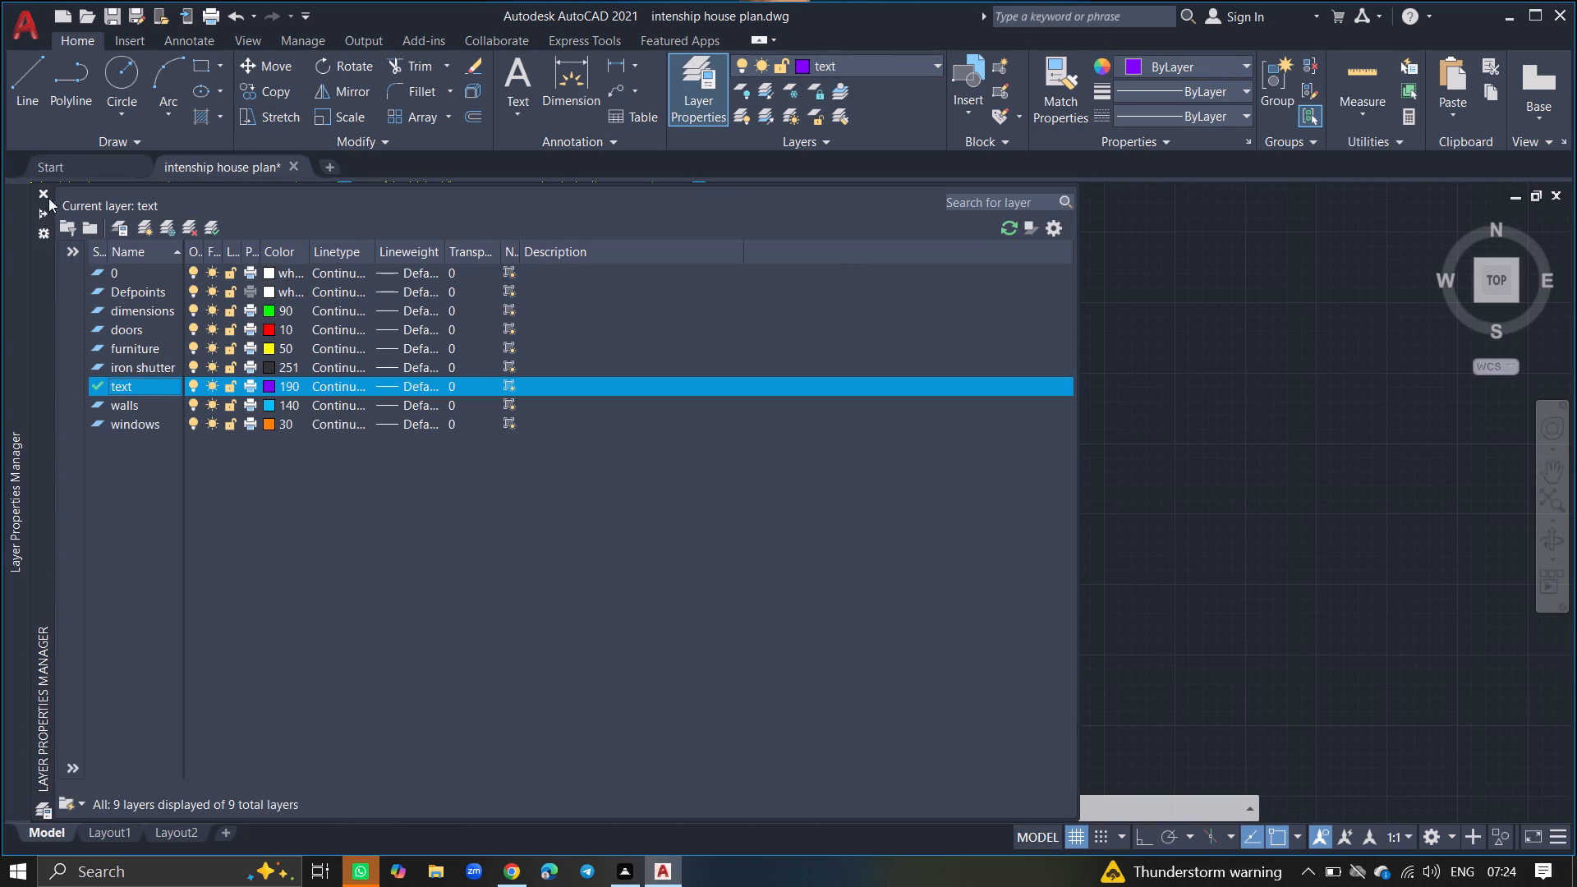
pyautogui.click(44, 192)
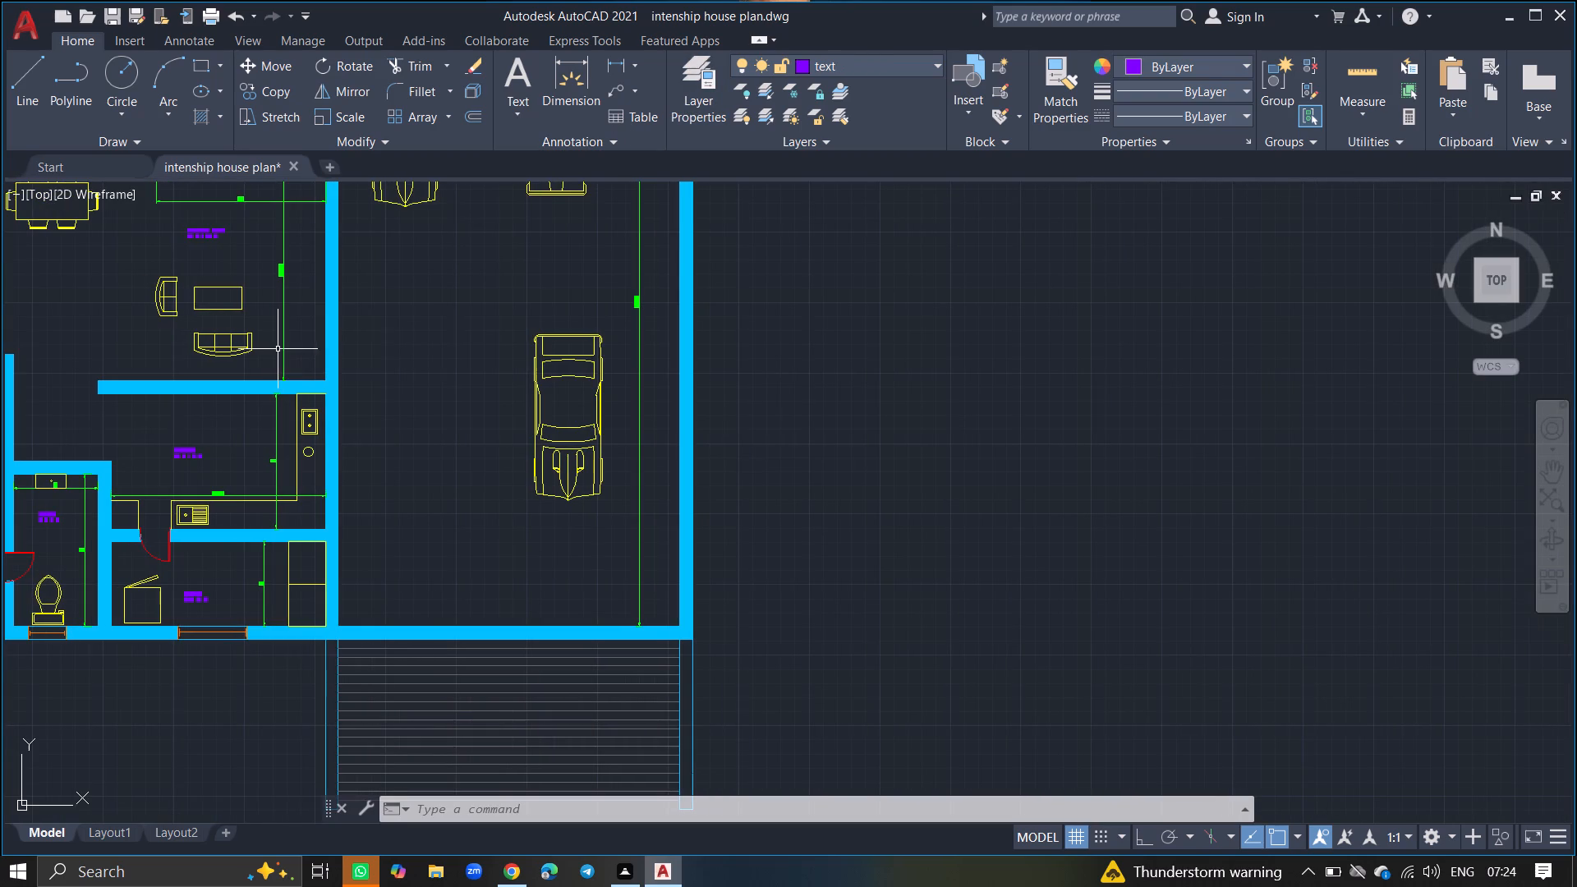
# Start a multiline text label in the open middle of the east bay with "CAR PRKING" as its first line.
pyautogui.write('MTEXT')
pyautogui.press('Return')
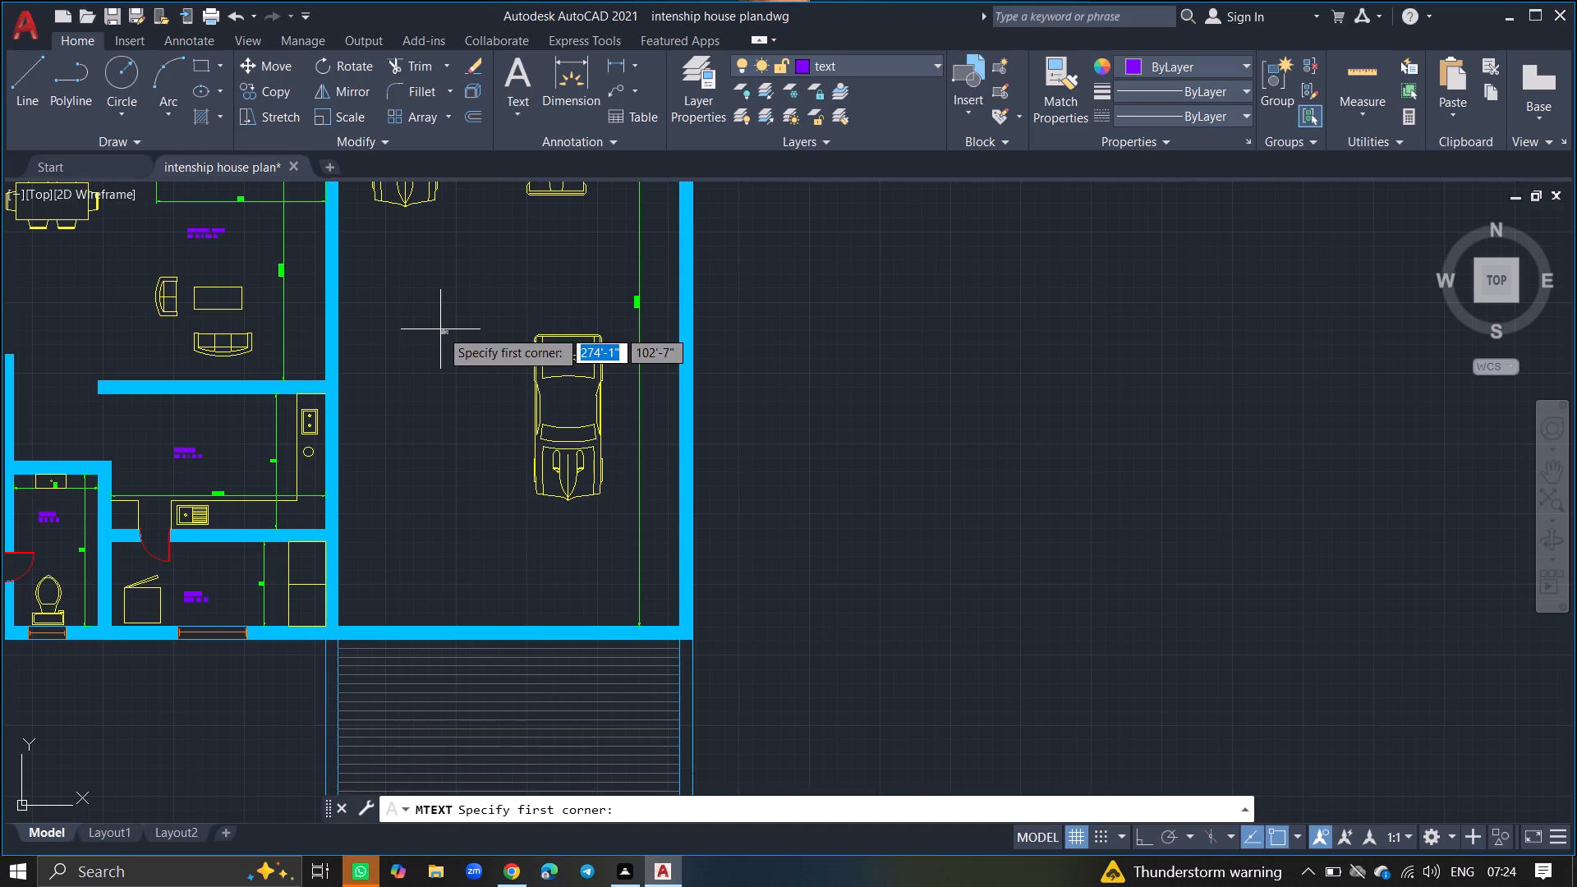
pyautogui.click(407, 247)
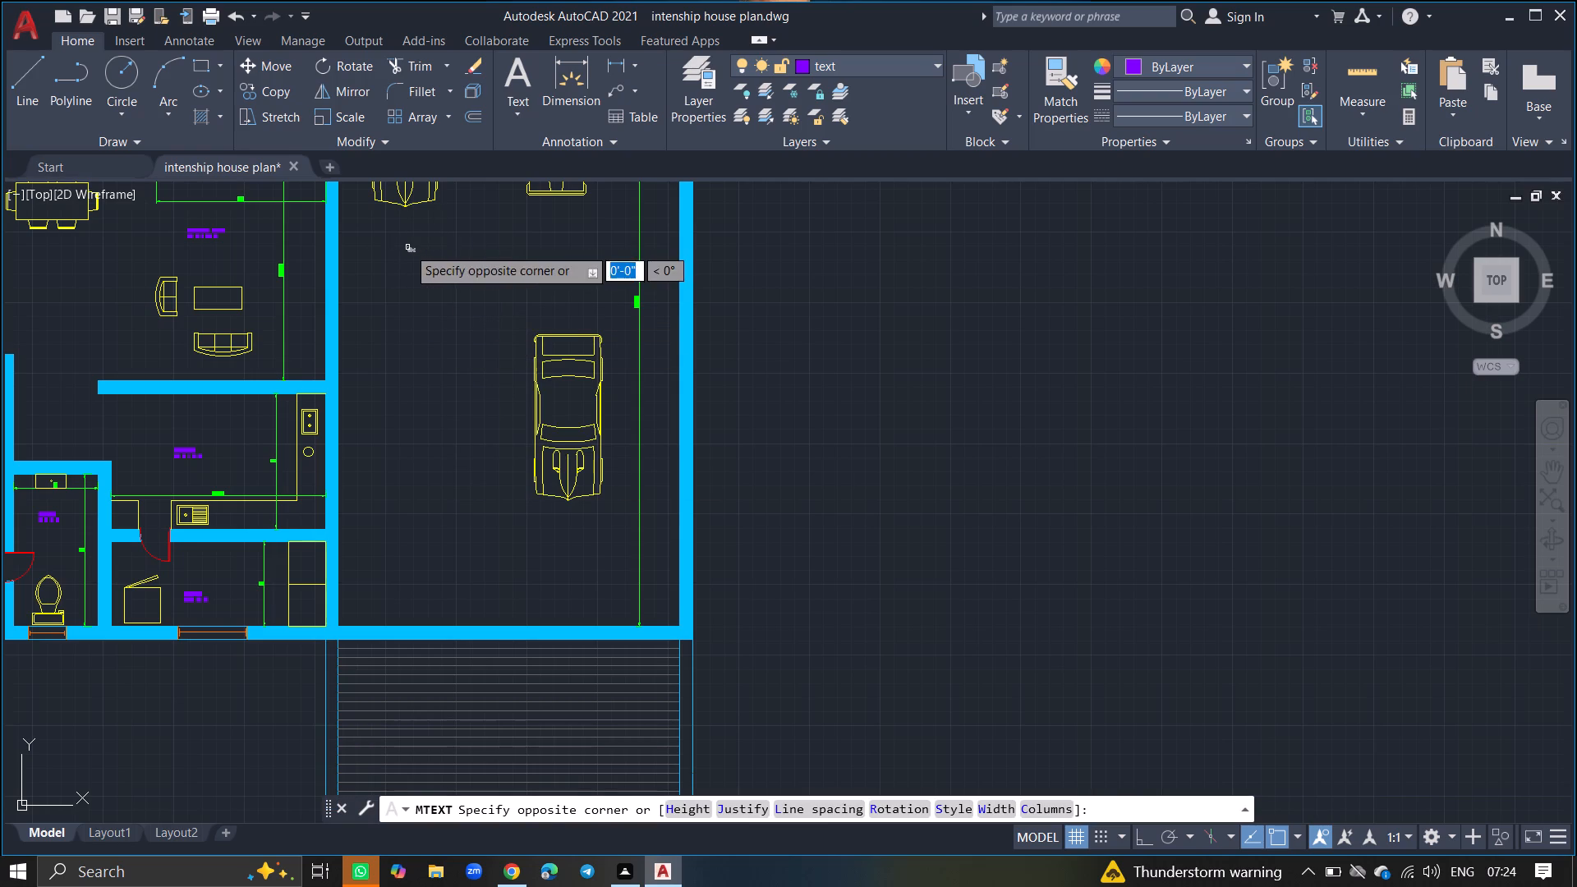
pyautogui.click(557, 295)
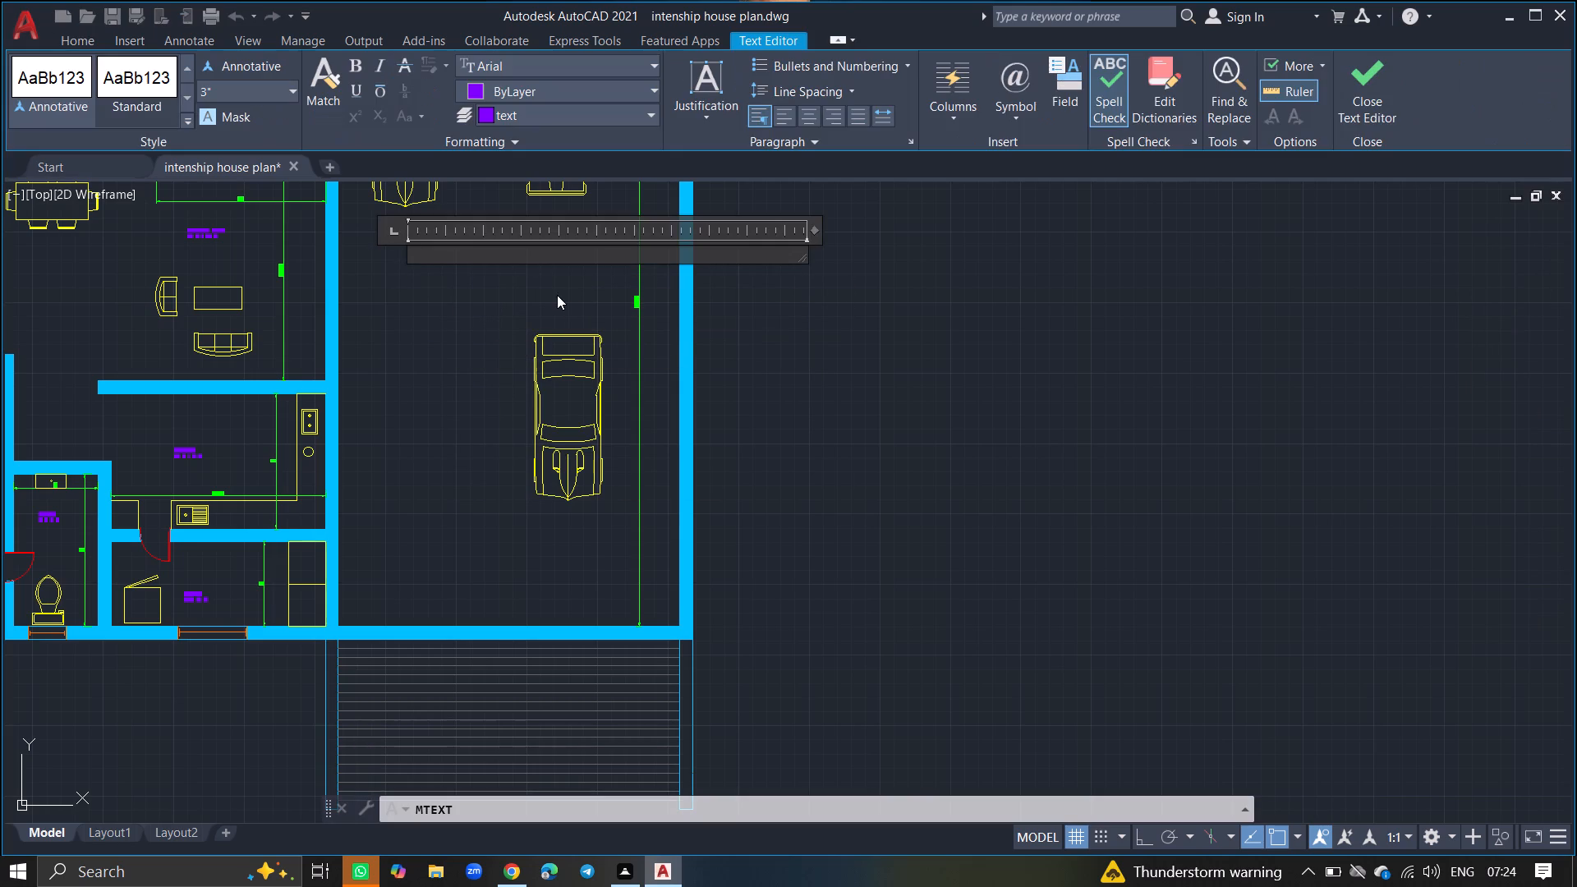
pyautogui.press('c')
pyautogui.write('AR')
pyautogui.press('space')
pyautogui.press('p')
pyautogui.write('RKING')
pyautogui.press('space')
pyautogui.press('Return')
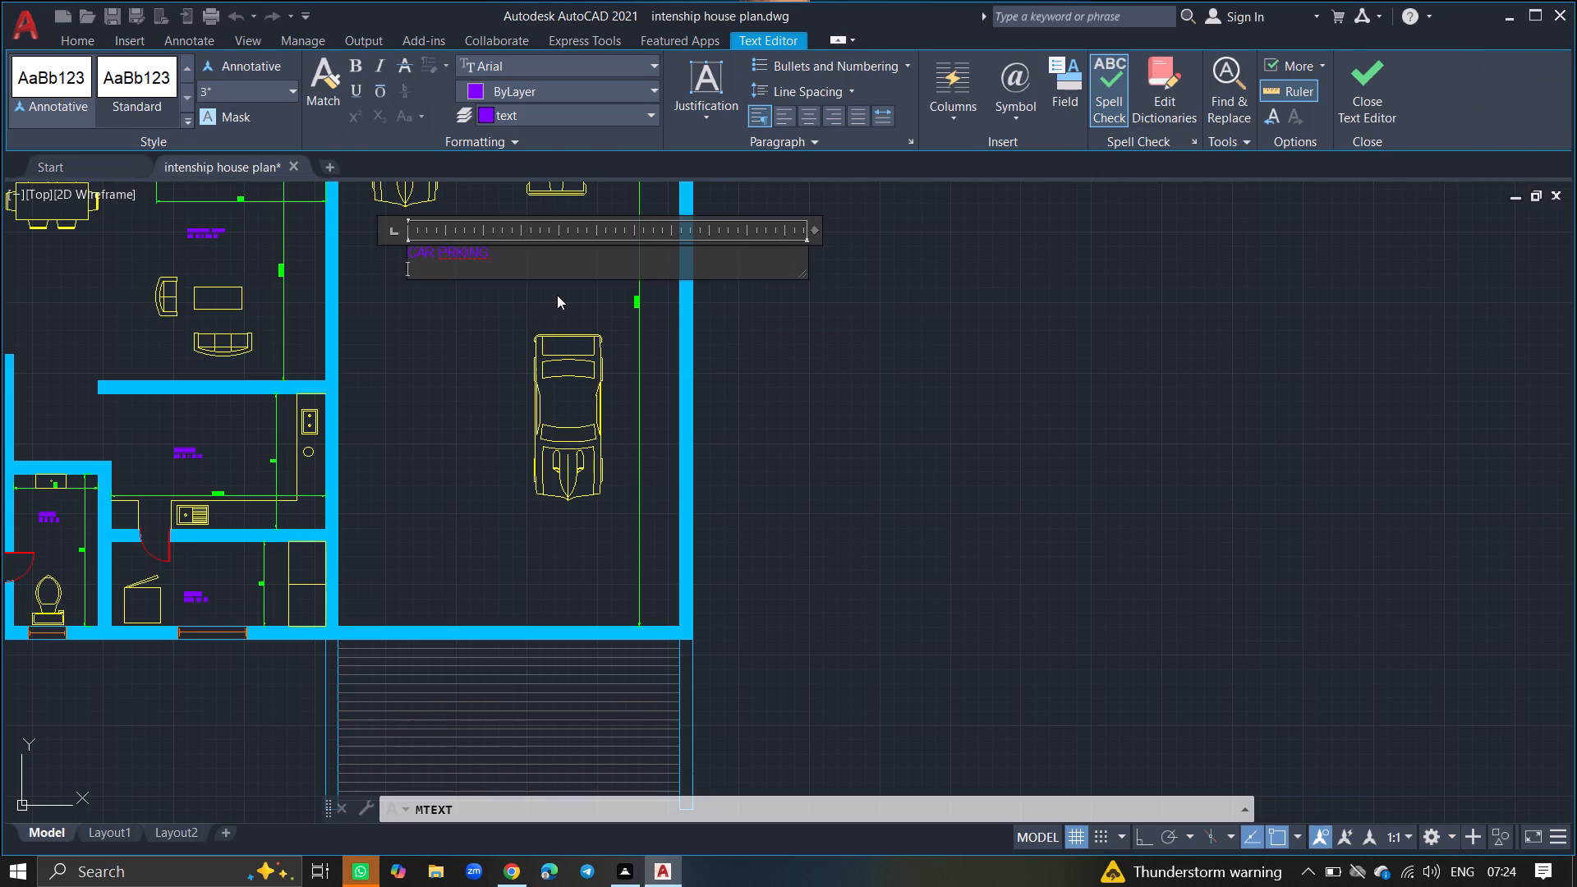
# Add the size 20'2" X 38' 4" as the east bay label's second line and finish the text.
pyautogui.write('20\'2"')
pyautogui.press('space')
pyautogui.press('x')
pyautogui.press('space')
pyautogui.keyDown('ctrl'); pyautogui.scroll(2, 639, 297); pyautogui.keyUp('ctrl')
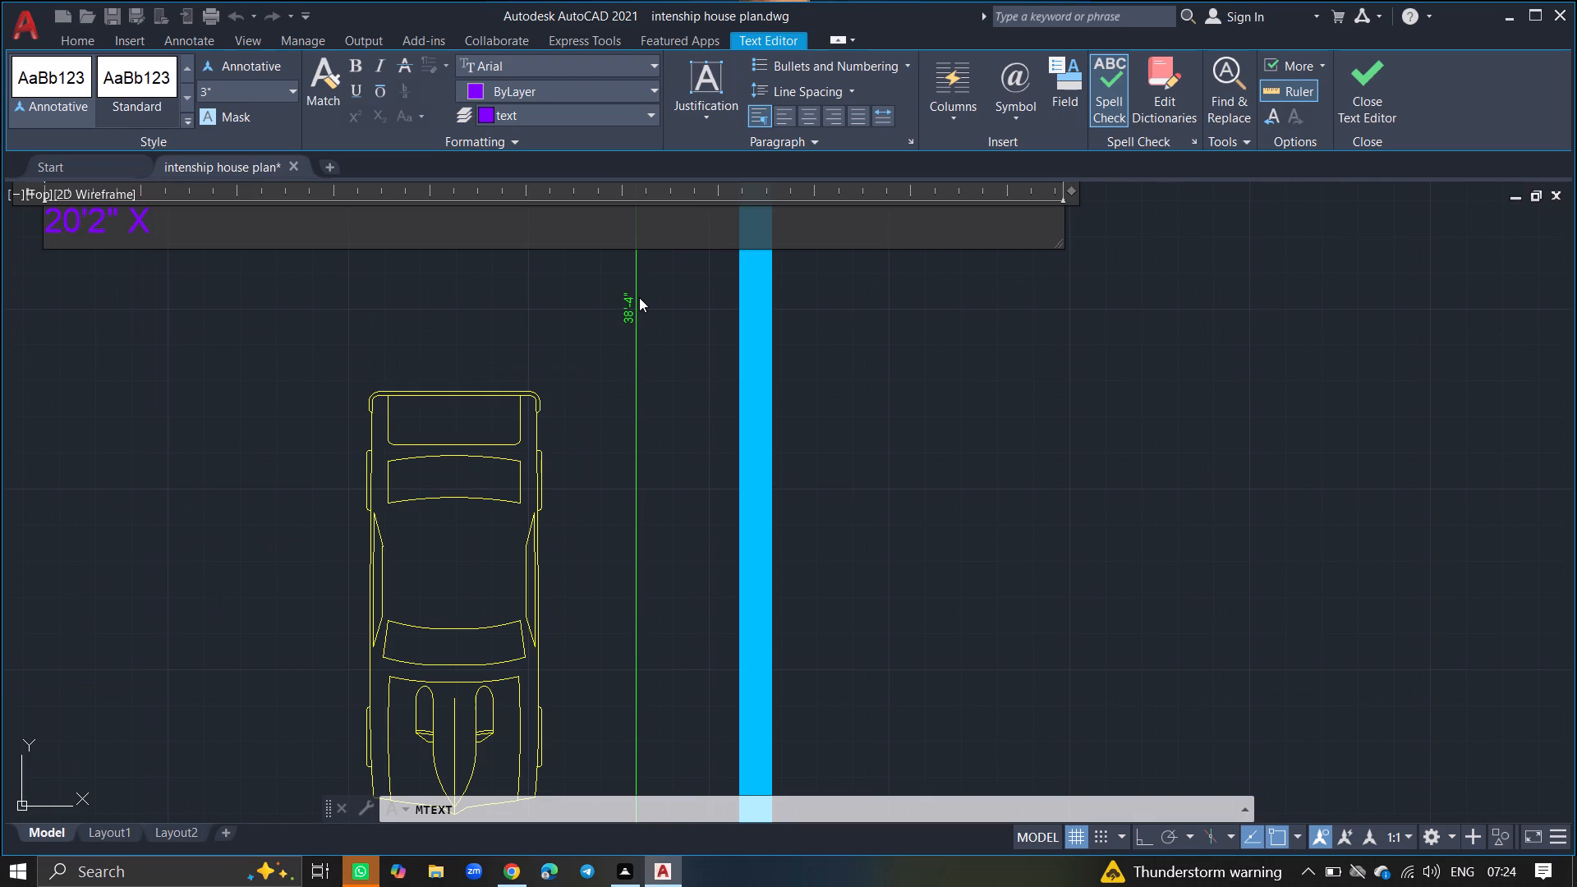
pyautogui.write('38')
pyautogui.write("' 4")
pyautogui.hotkey('shift', '"')
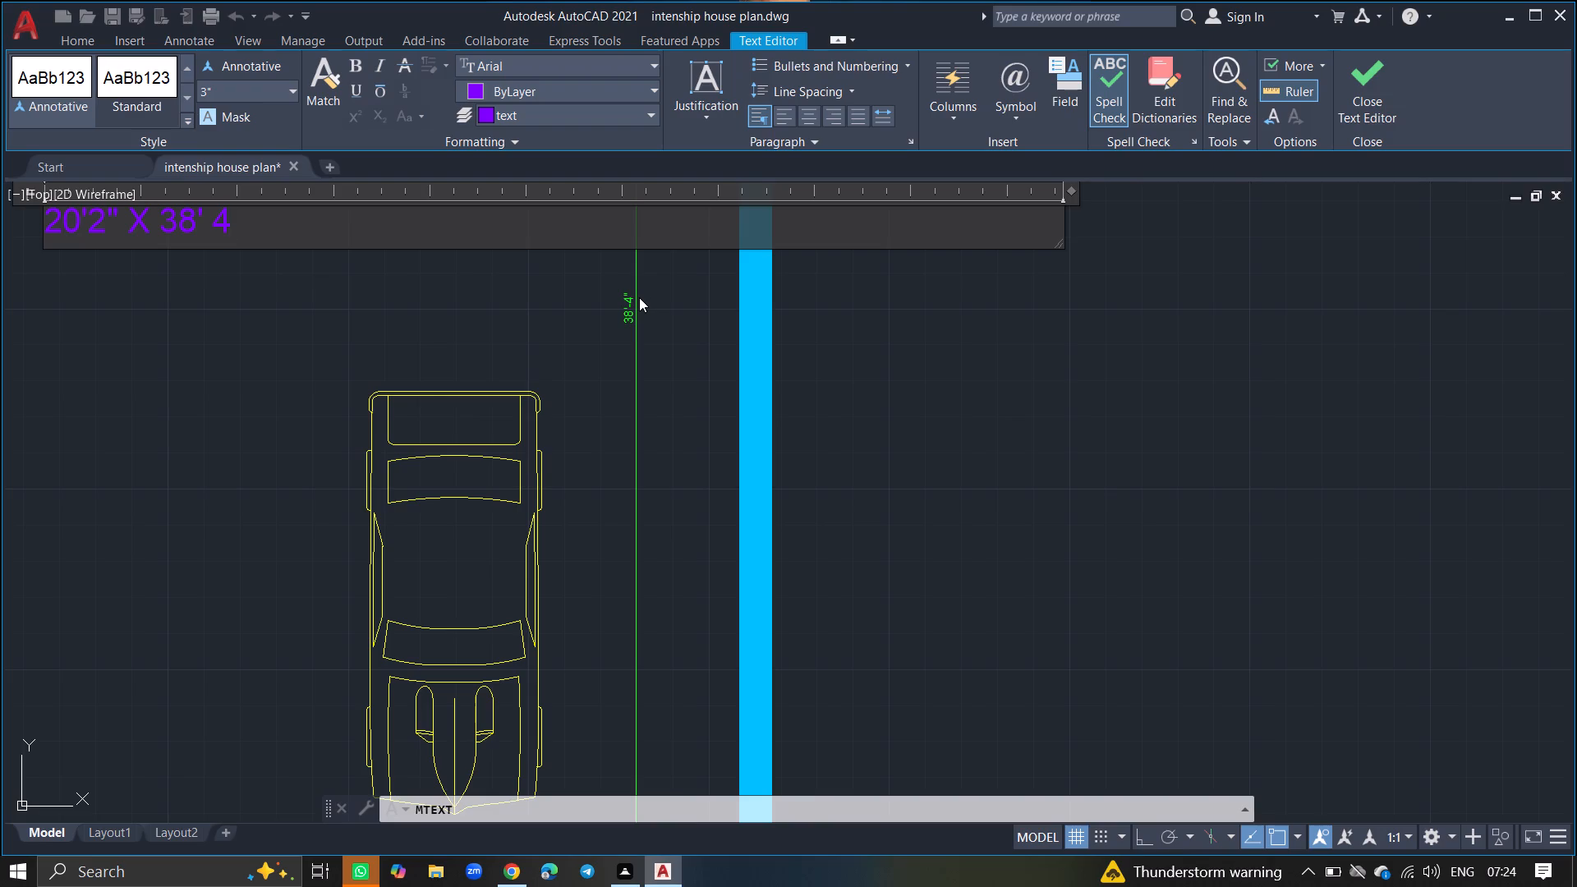
pyautogui.click(605, 426)
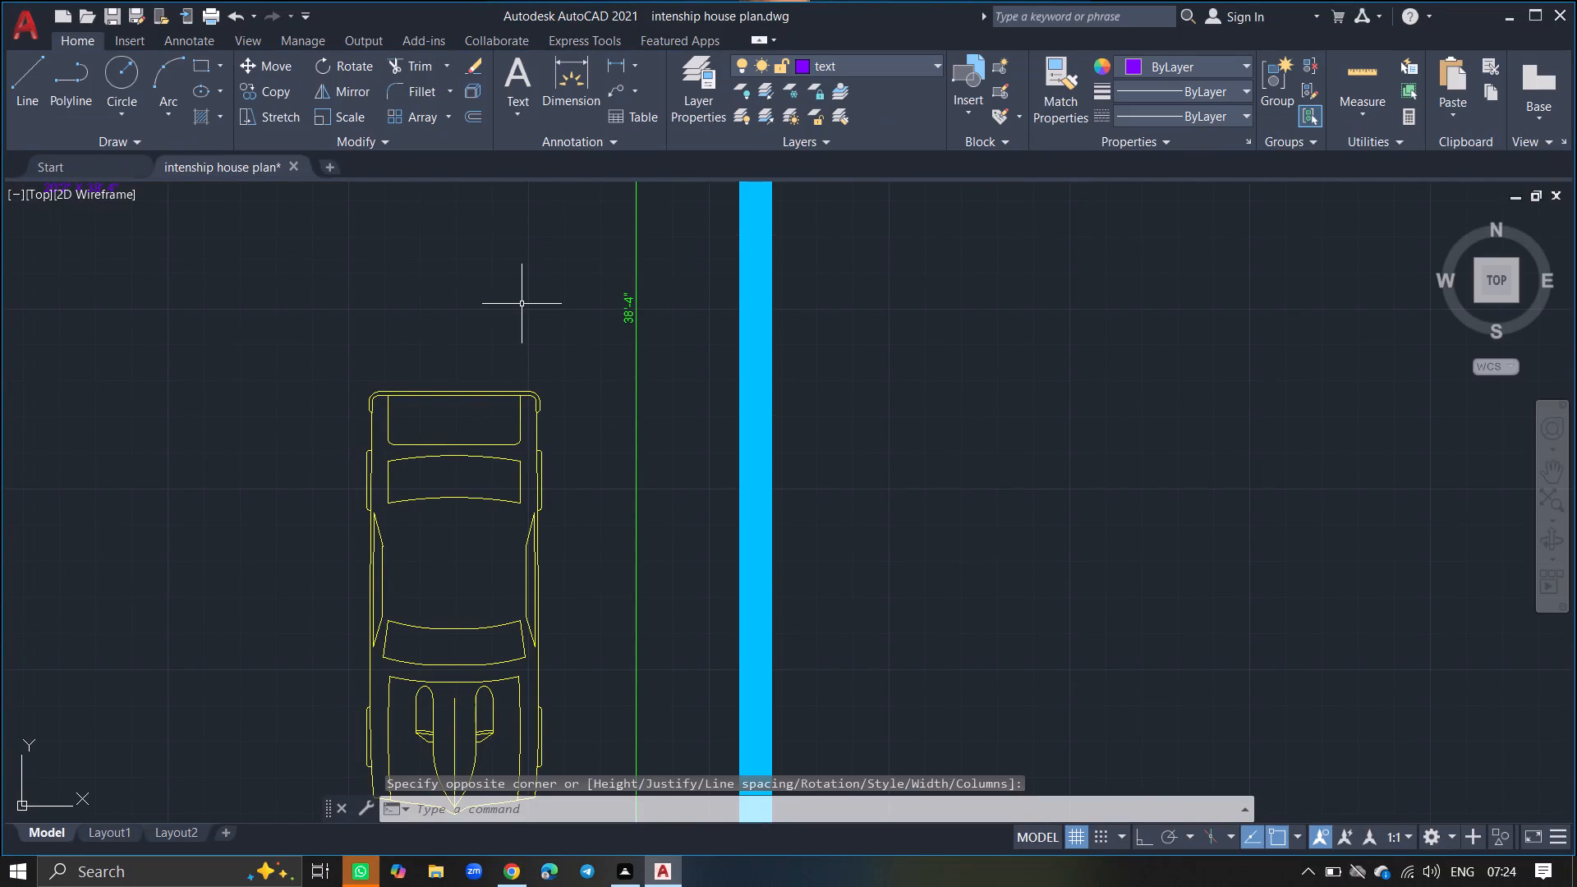
# Save the house plan drawing.
pyautogui.keyDown('ctrl'); pyautogui.scroll(-7, 522, 304); pyautogui.keyUp('ctrl')
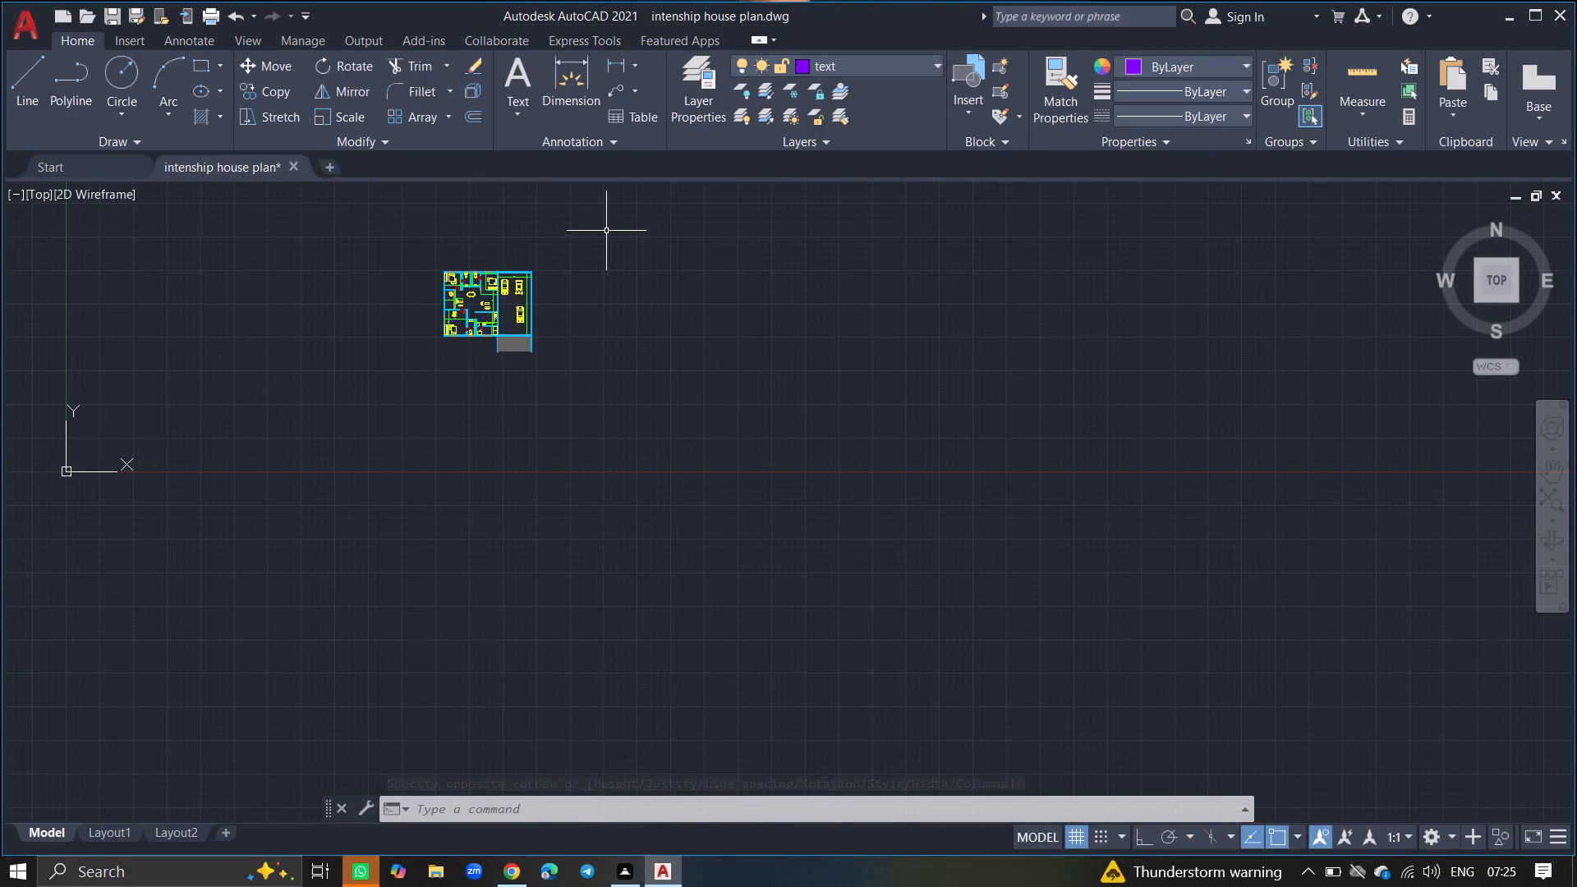
pyautogui.hotkey('ctrl', 's')
pyautogui.hotkey('ctrl', 's')
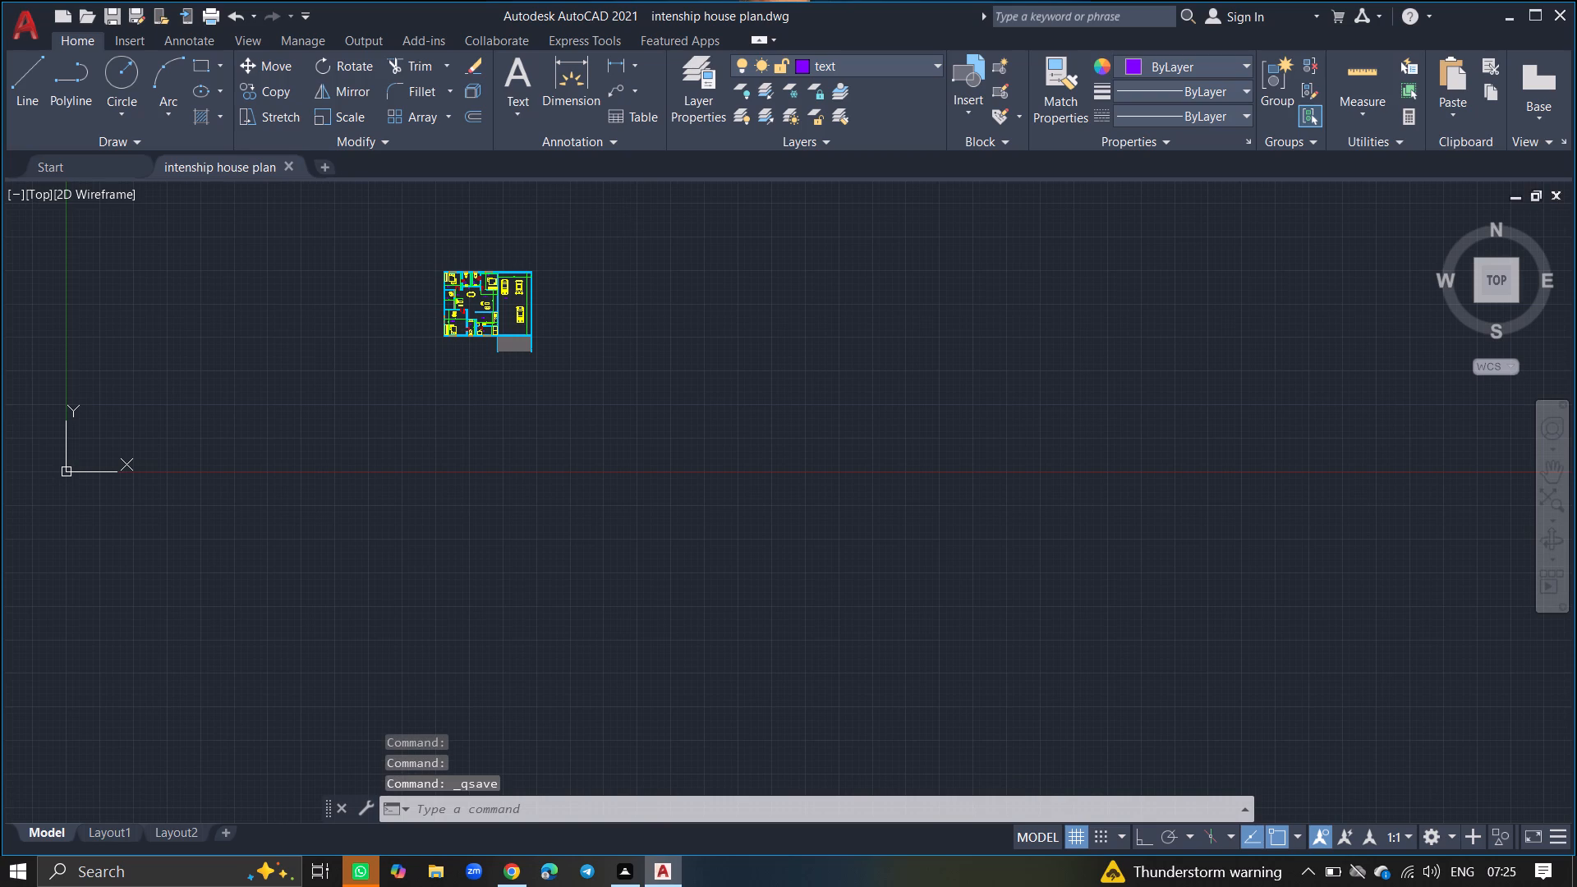
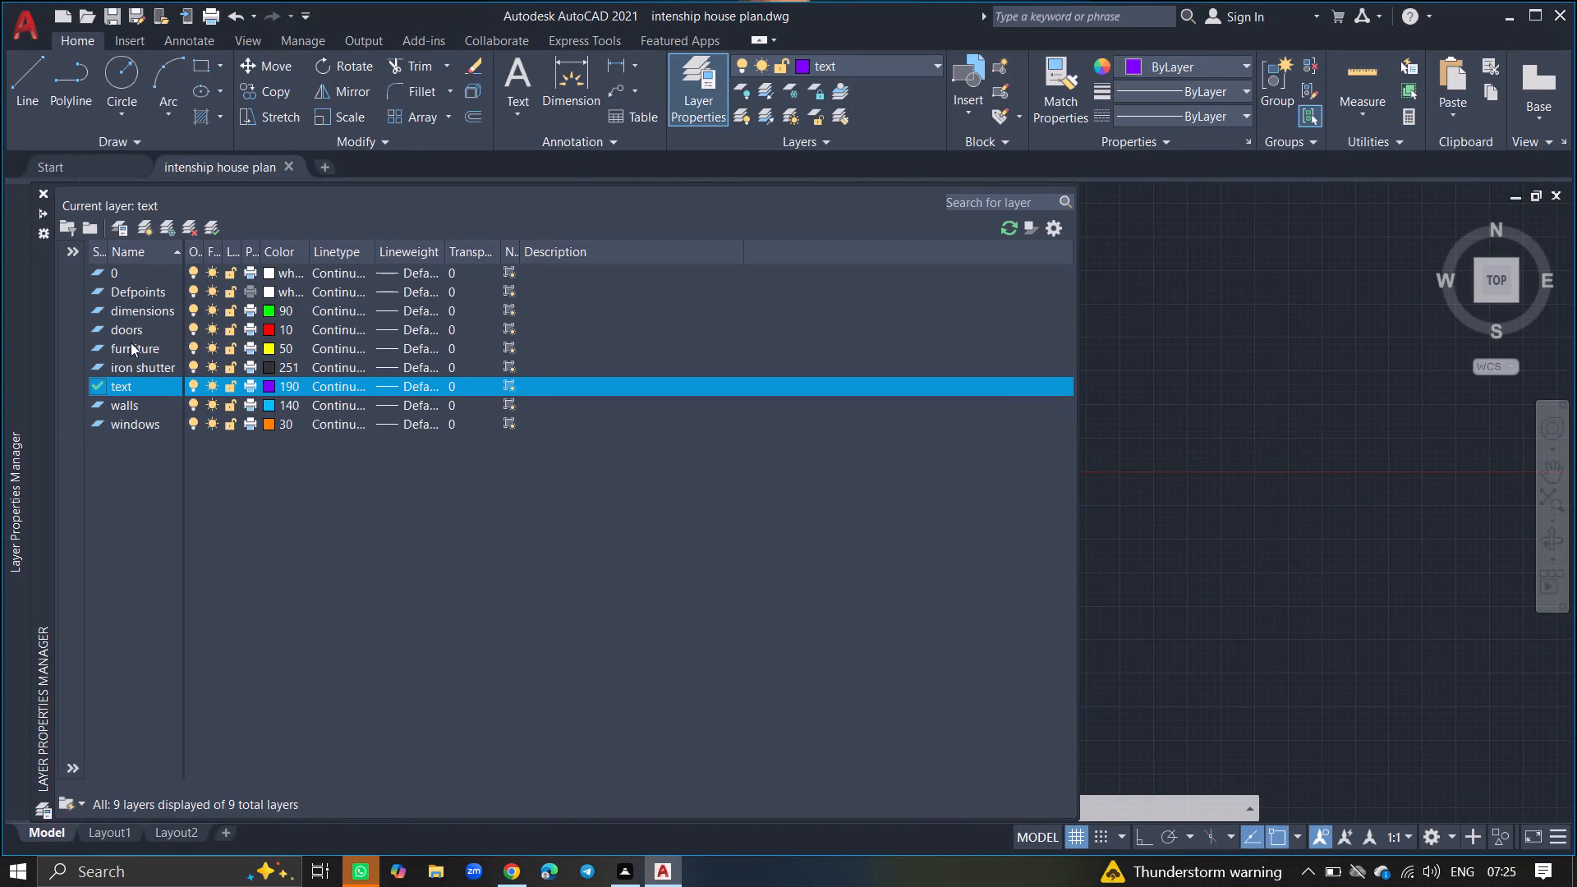
# Make the walls layer current and close the layer manager.
pyautogui.doubleClick(140, 407)
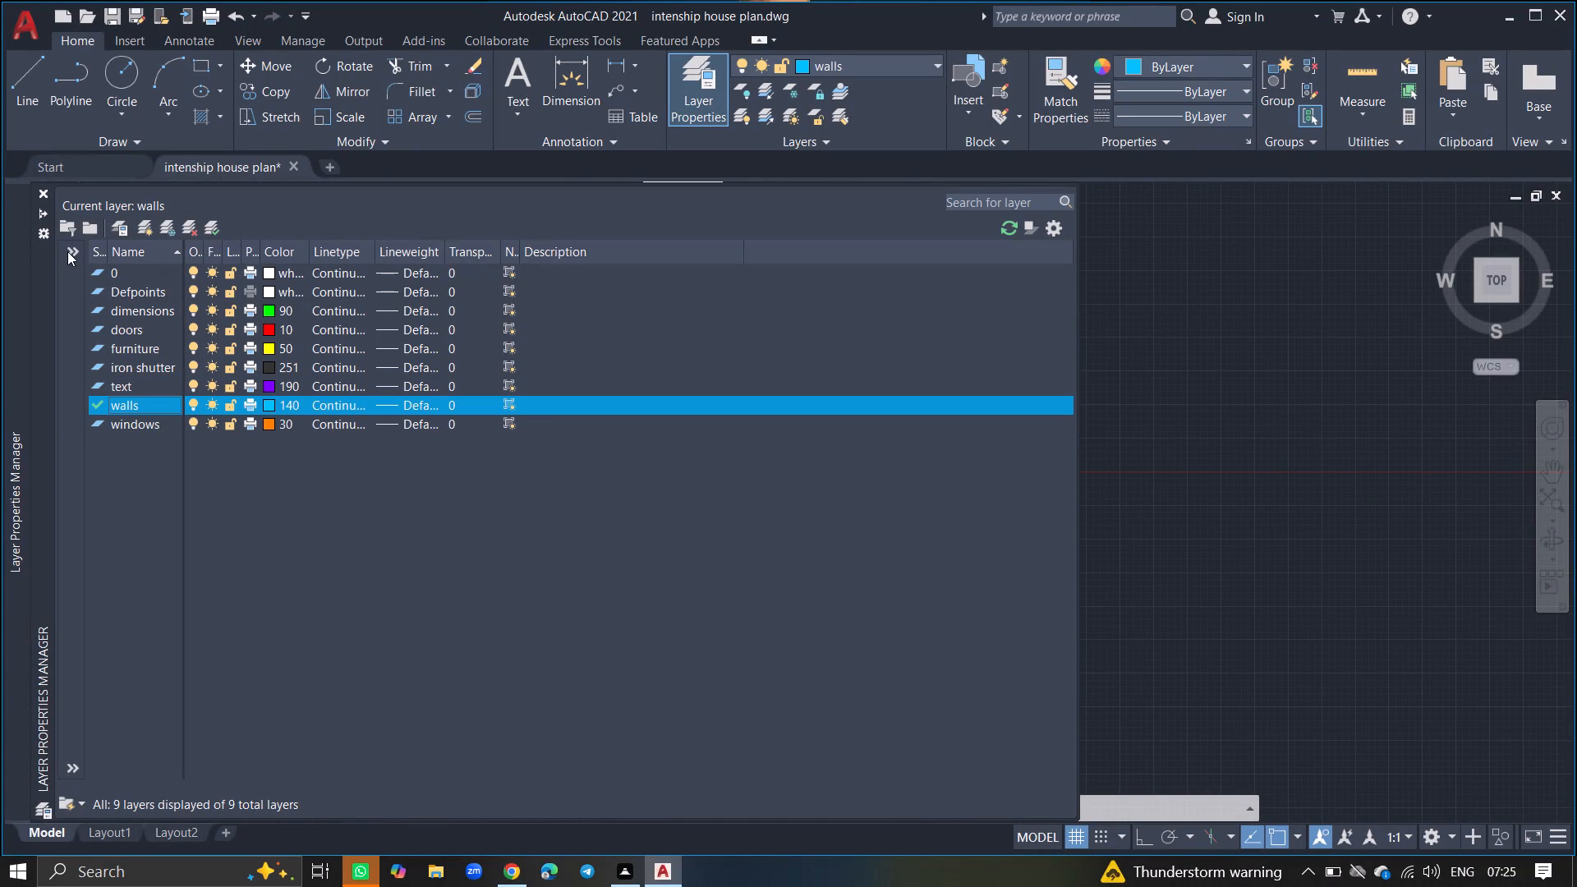
pyautogui.click(44, 191)
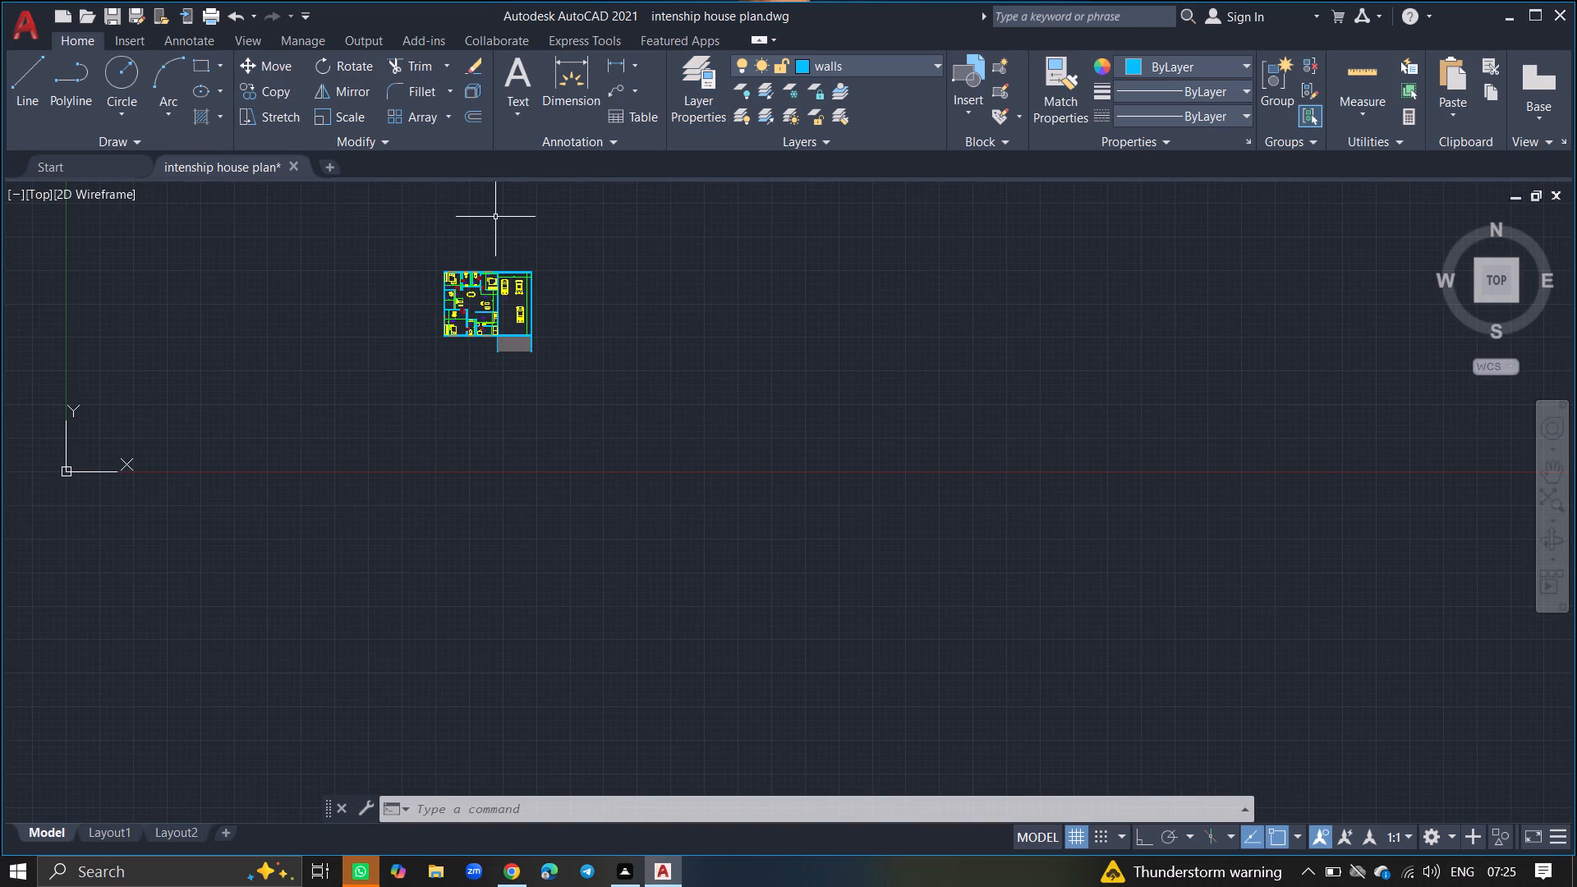
# Draw a vertical construction line in the empty space east of the house plan, at about X 317'-10".
pyautogui.keyDown('ctrl'); pyautogui.scroll(4, 558, 241); pyautogui.keyUp('ctrl')
pyautogui.write('XL')
pyautogui.press('Return')
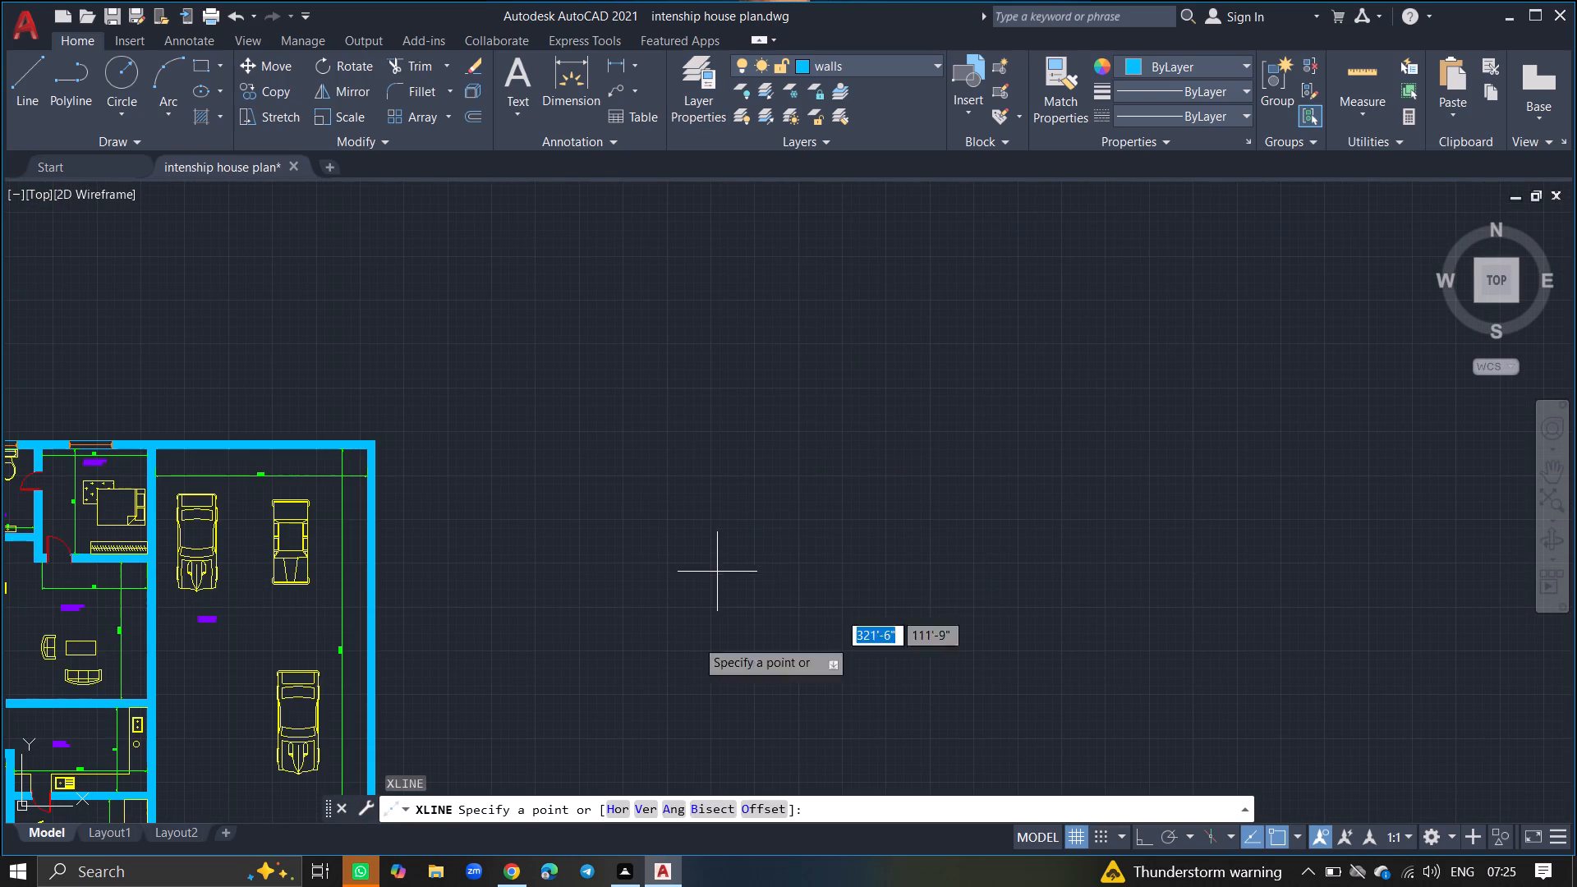
pyautogui.click(645, 817)
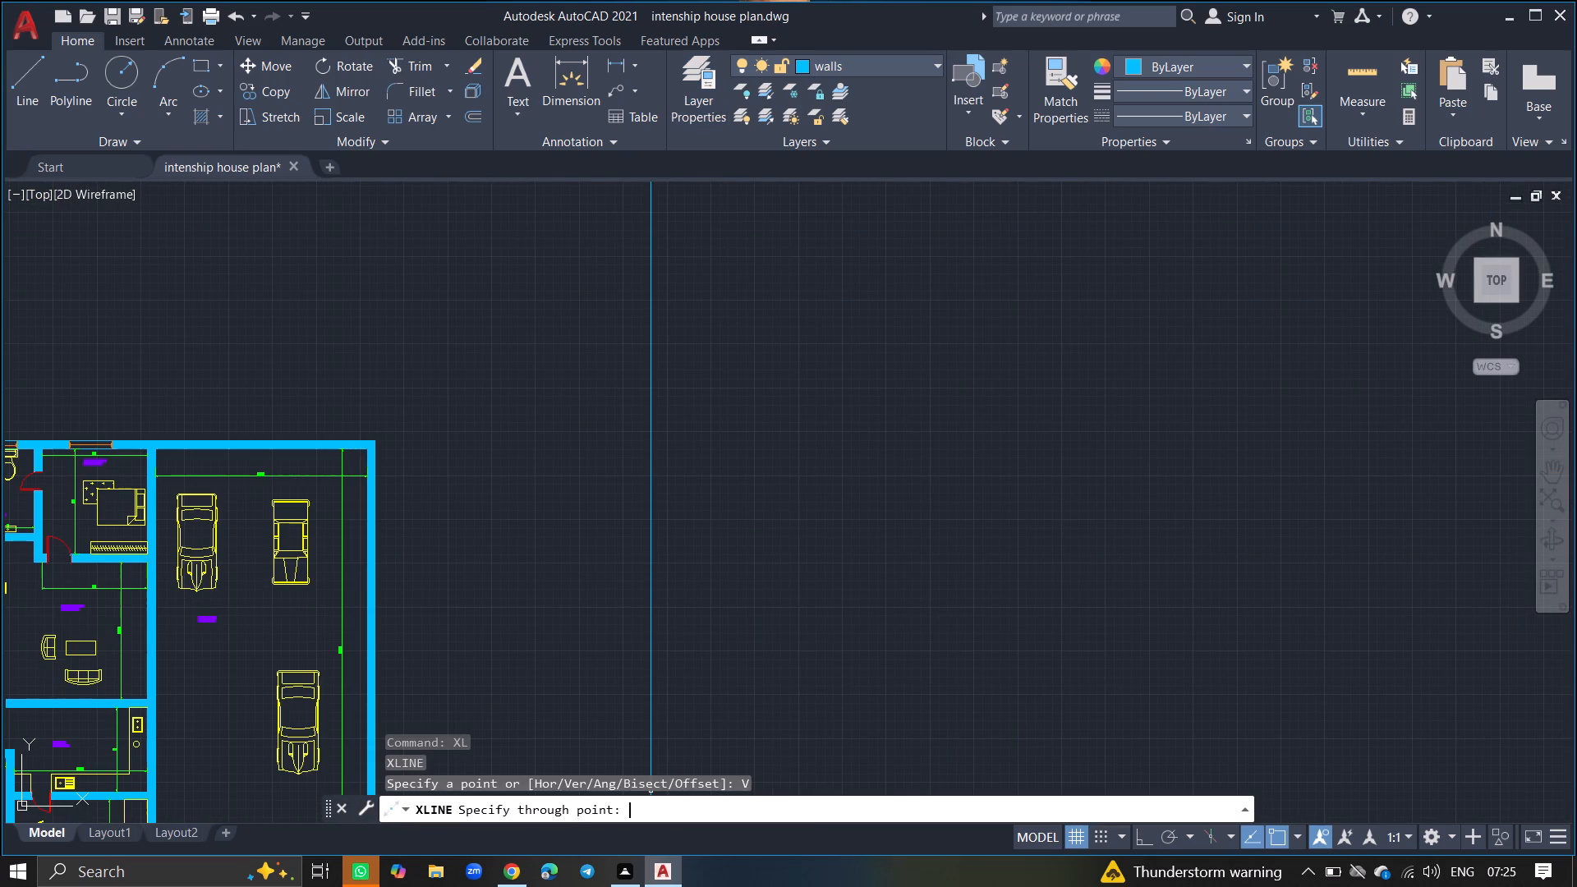
pyautogui.click(678, 632)
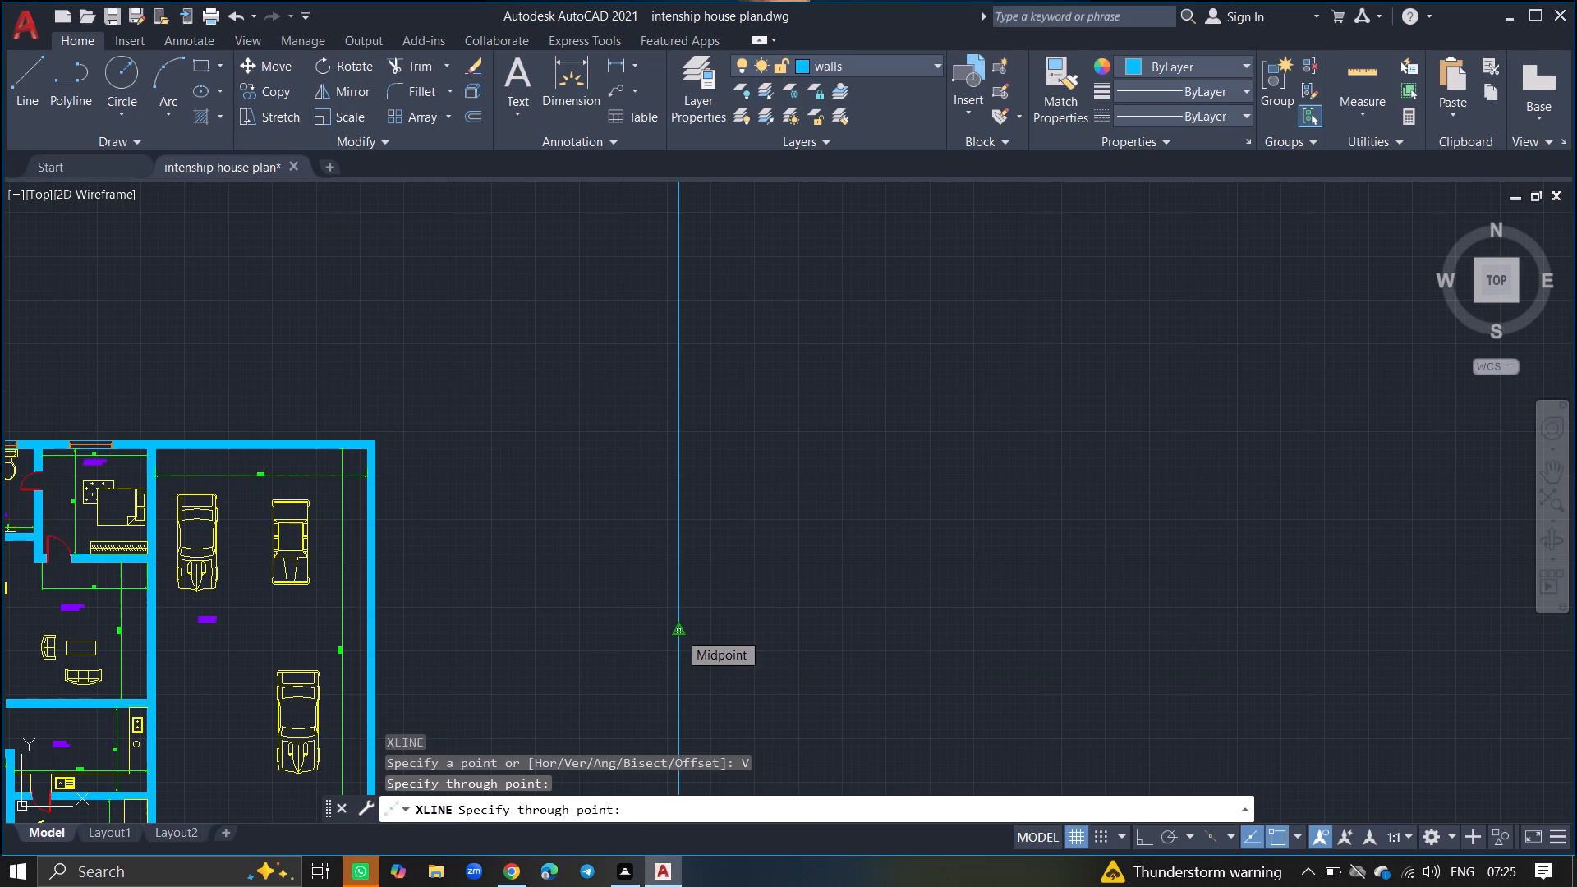
pyautogui.press('Return')
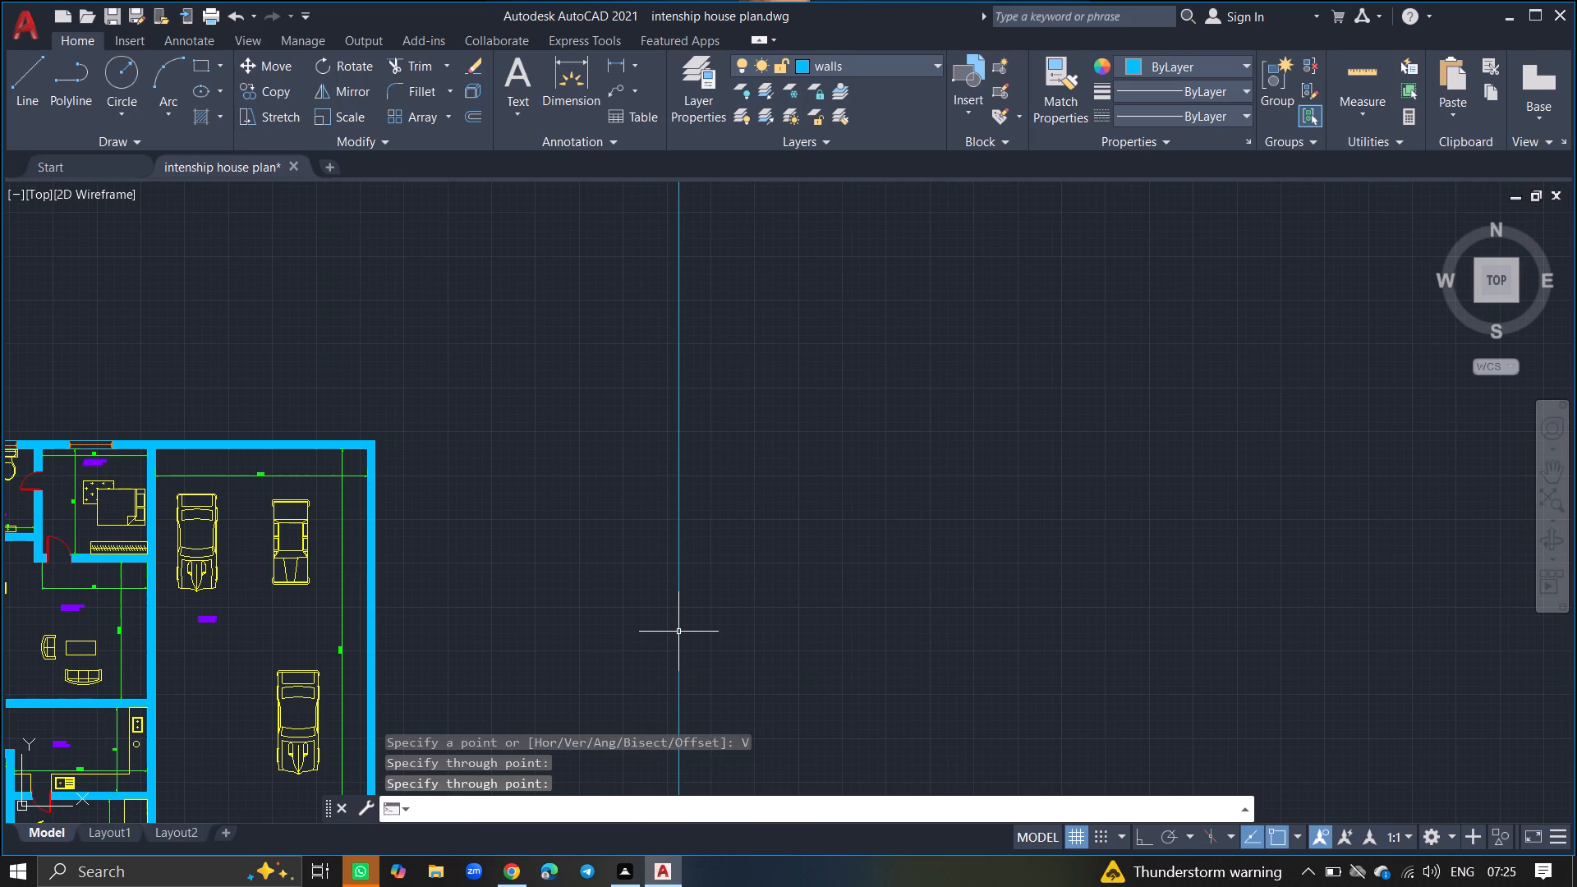
# Draw a horizontal construction line across the vertical one, about level with the plan's north wall at Y 124'-6".
pyautogui.press('x')
pyautogui.press('l')
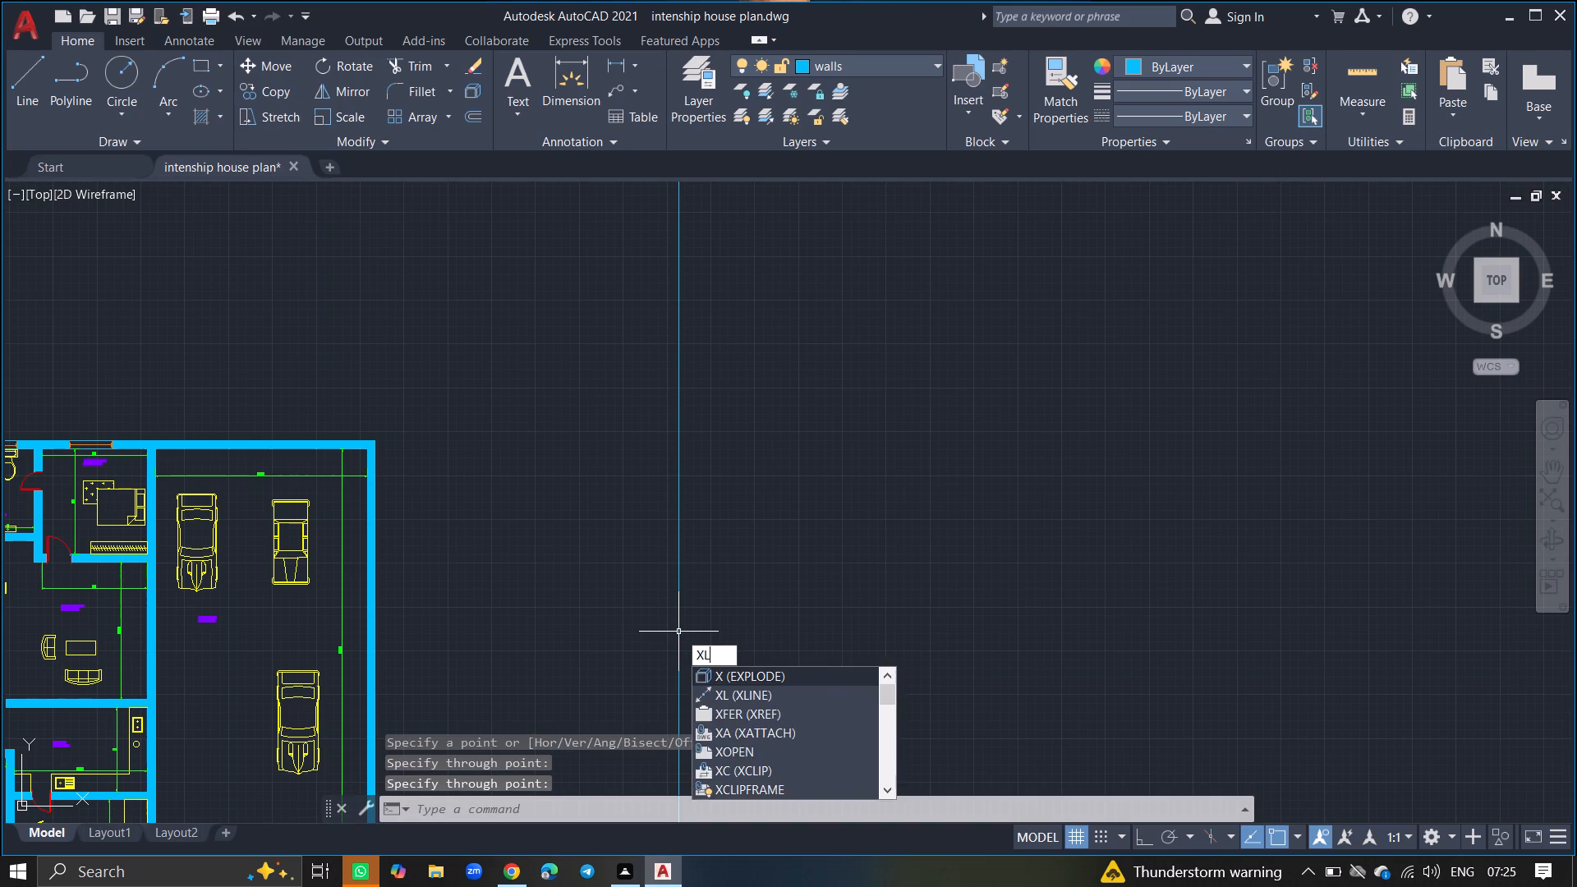
pyautogui.press('Return')
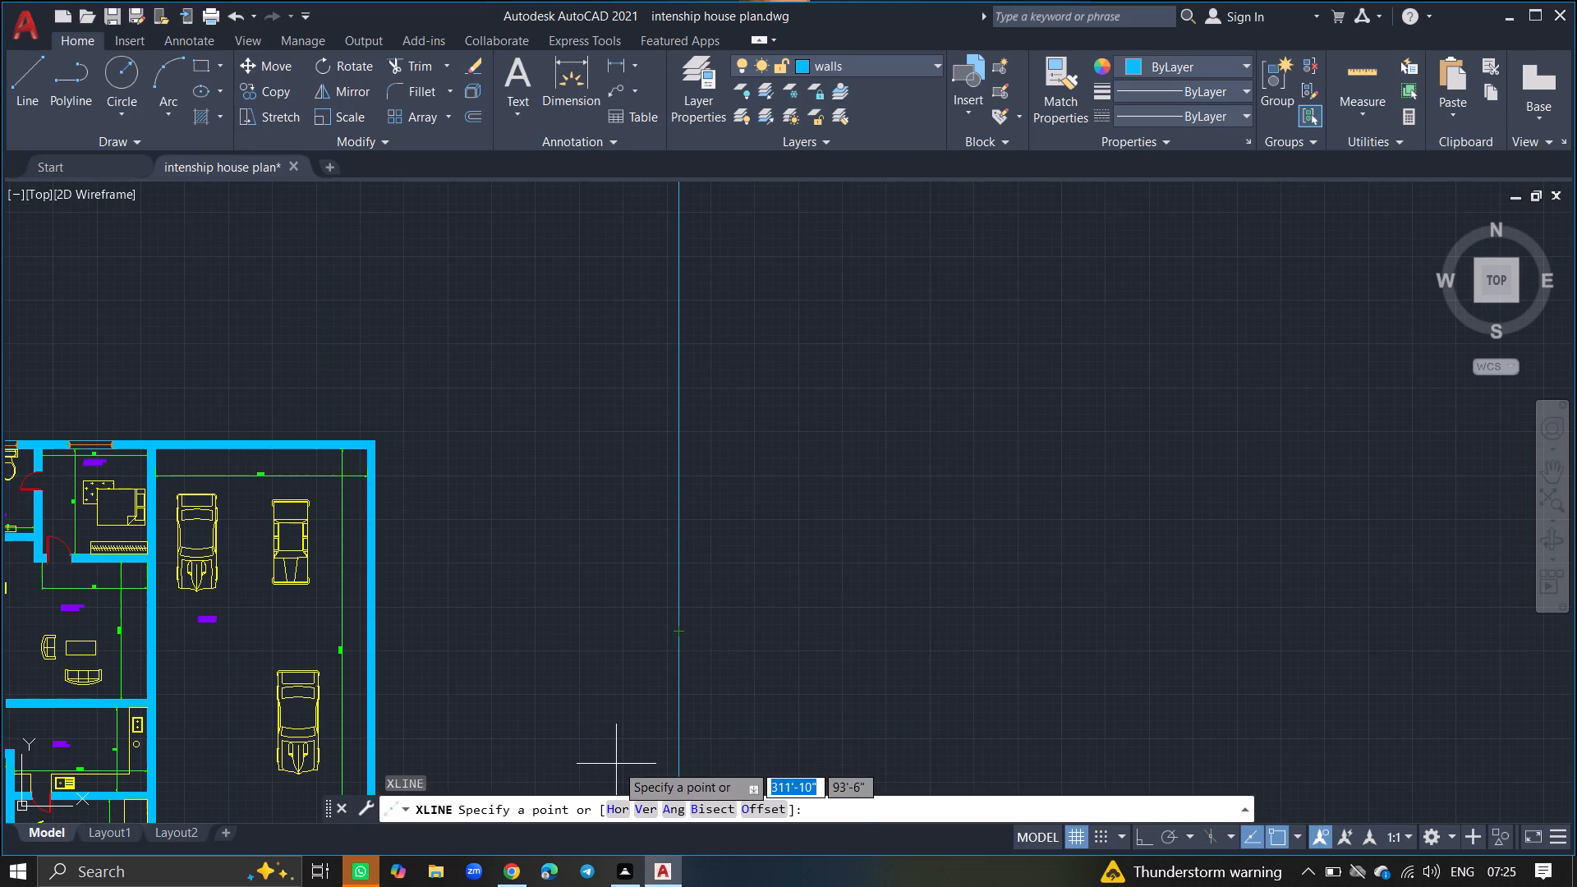
pyautogui.click(622, 807)
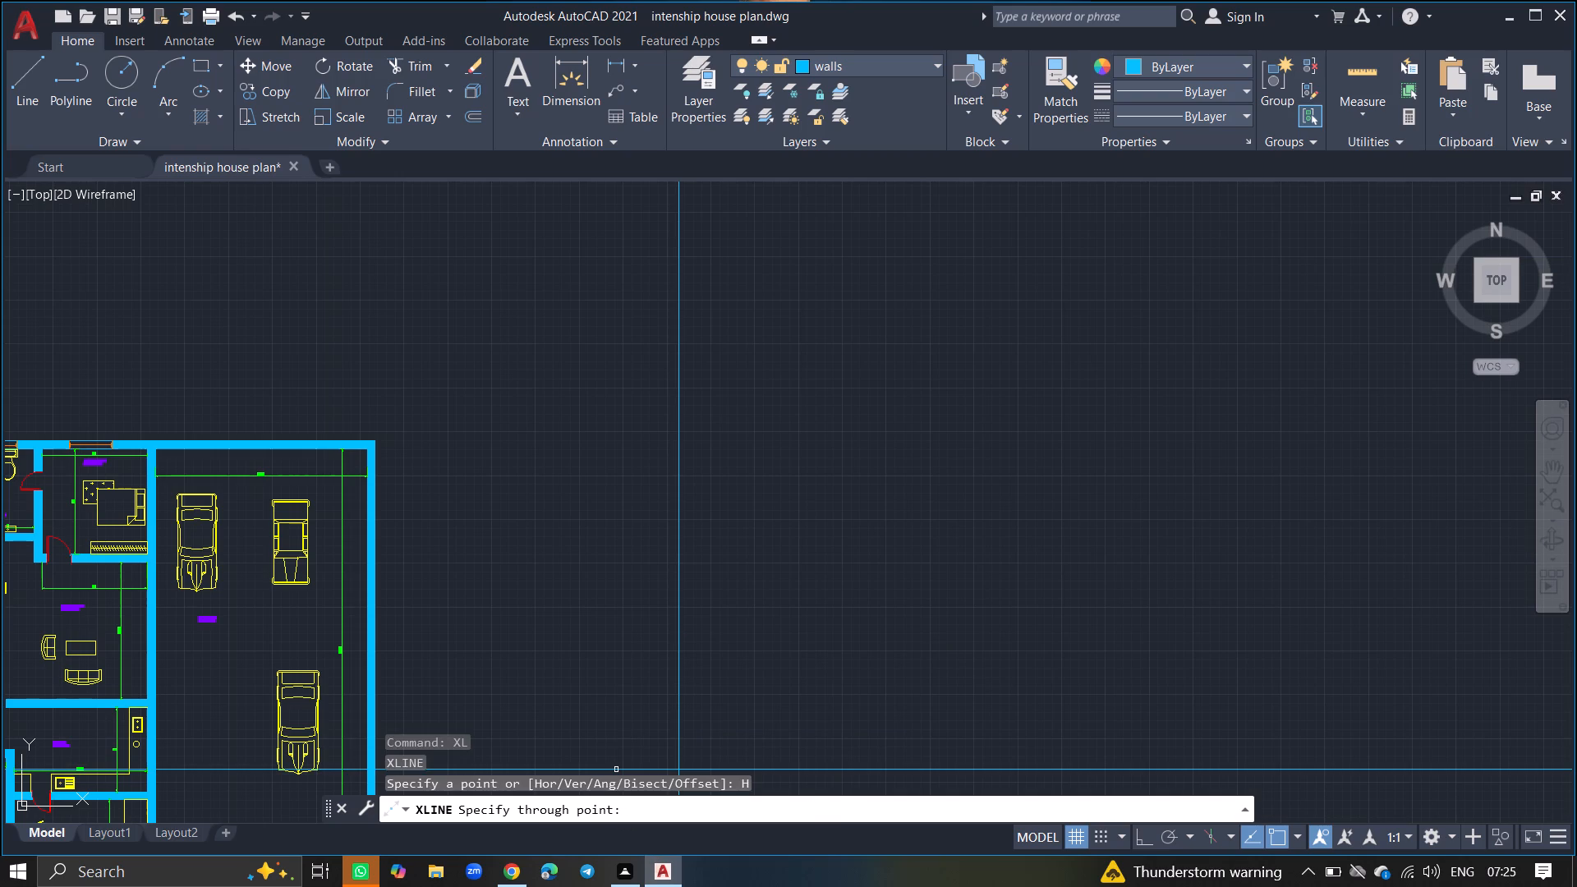
pyautogui.click(678, 437)
pyautogui.press('Return')
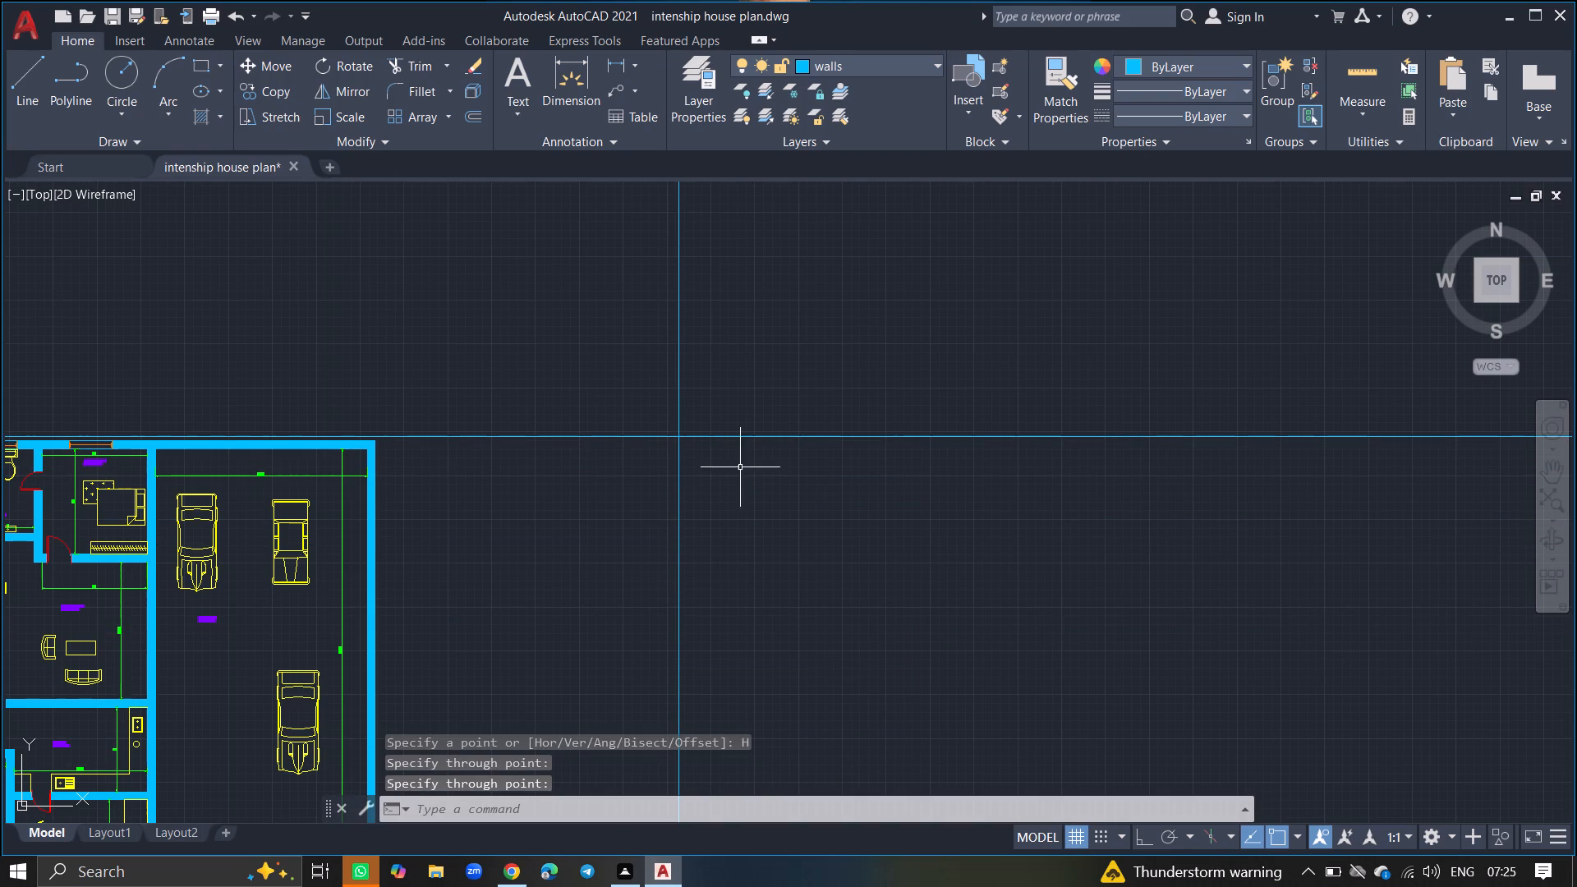
# Offset the horizontal construction line 9" south and the vertical construction line 9" east to form double wall lines.
pyautogui.press('o')
pyautogui.write('FF')
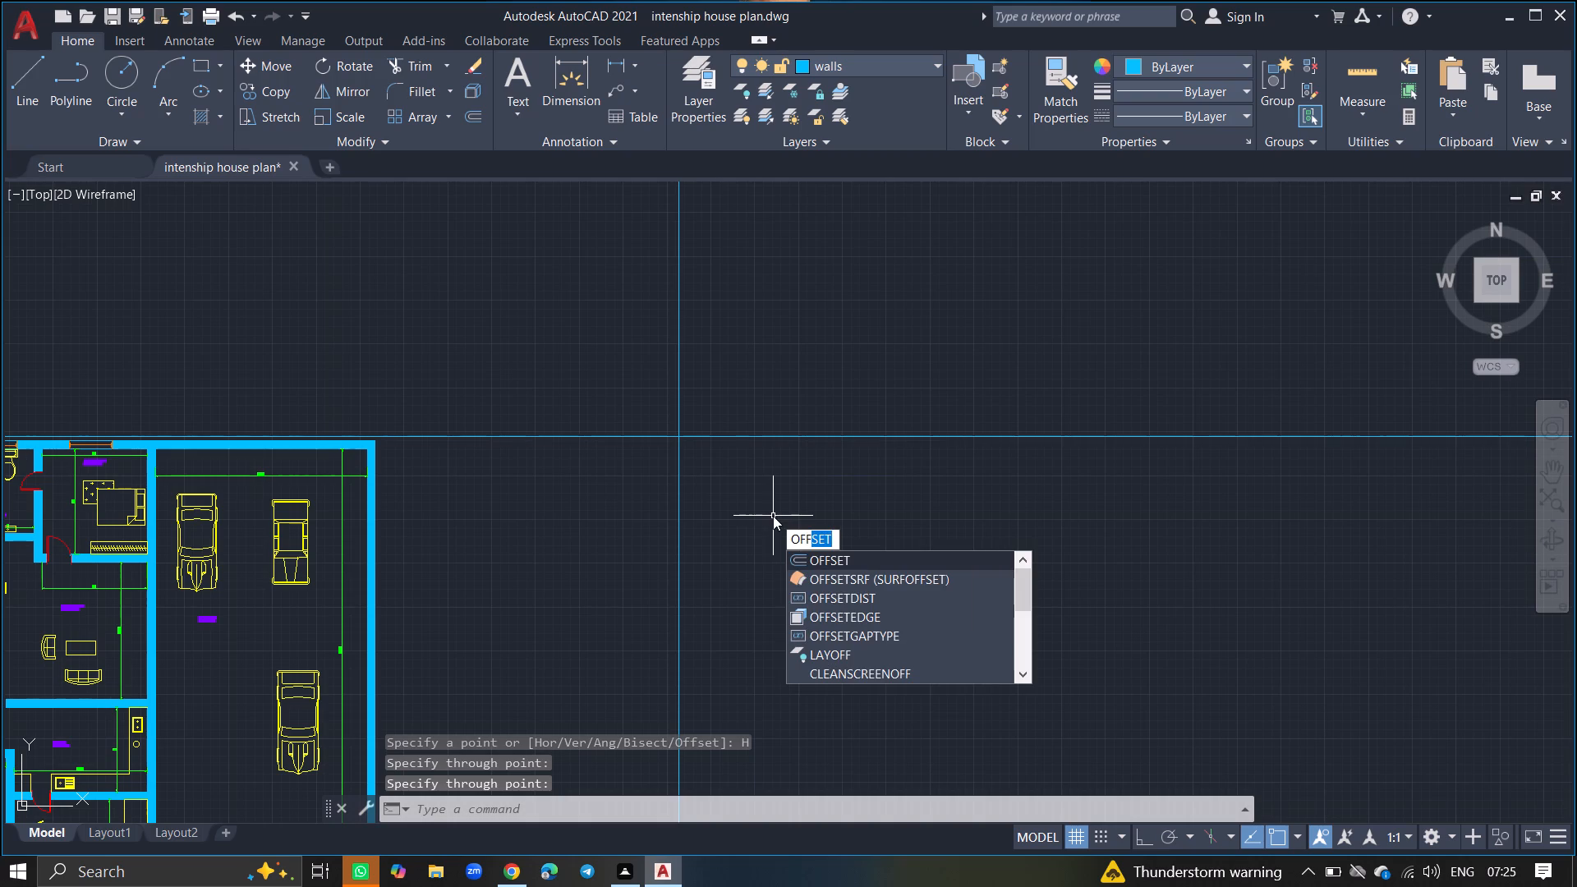
pyautogui.click(821, 558)
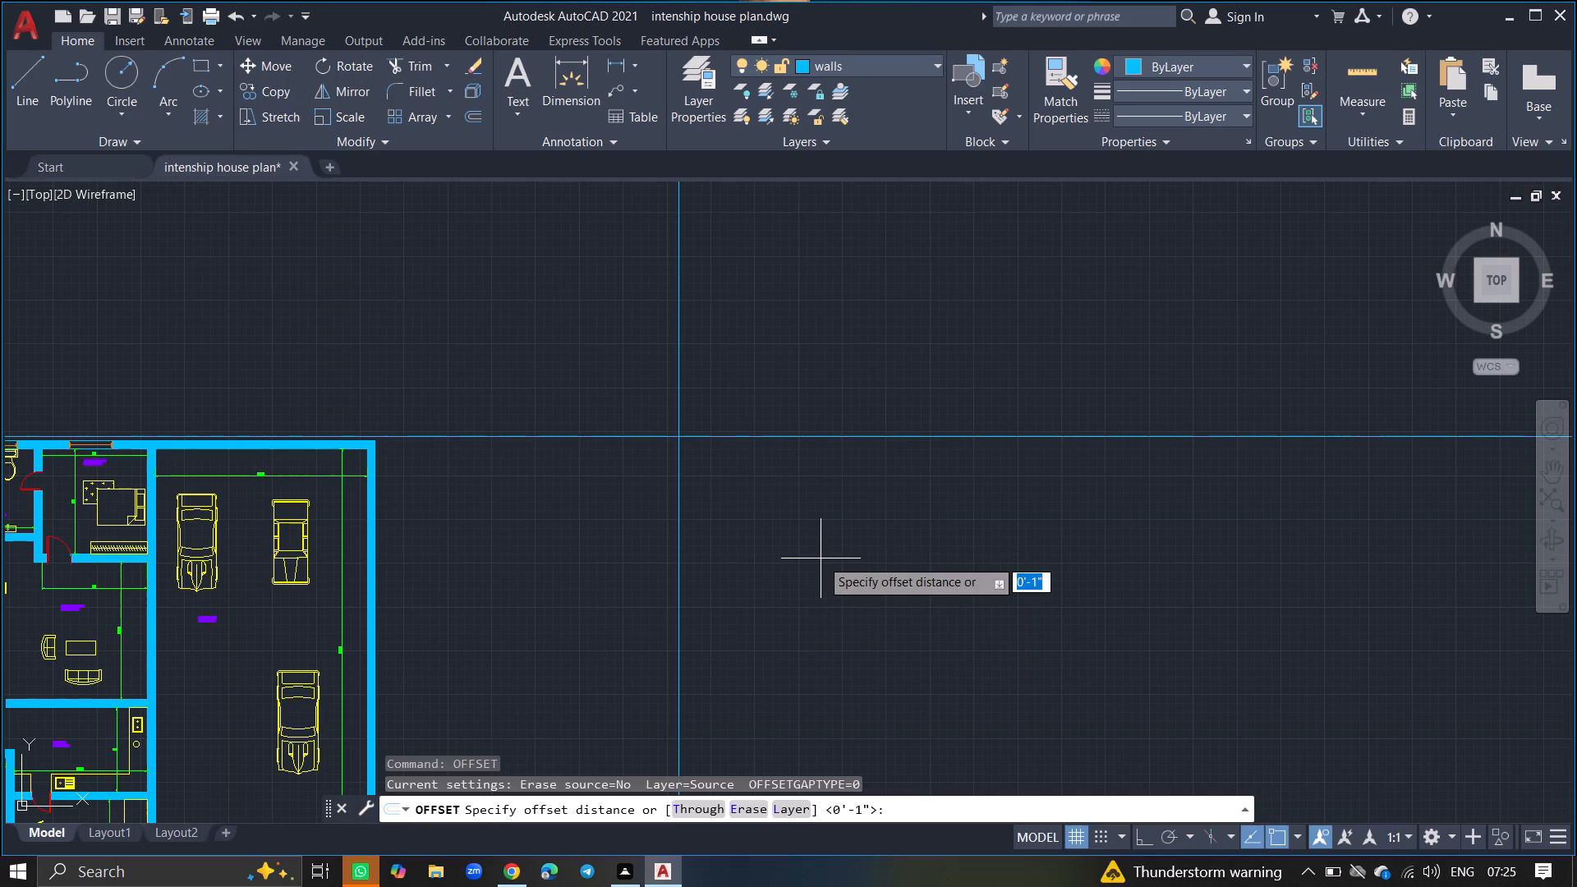
pyautogui.press('9')
pyautogui.hotkey('shift', '"')
pyautogui.press('Return')
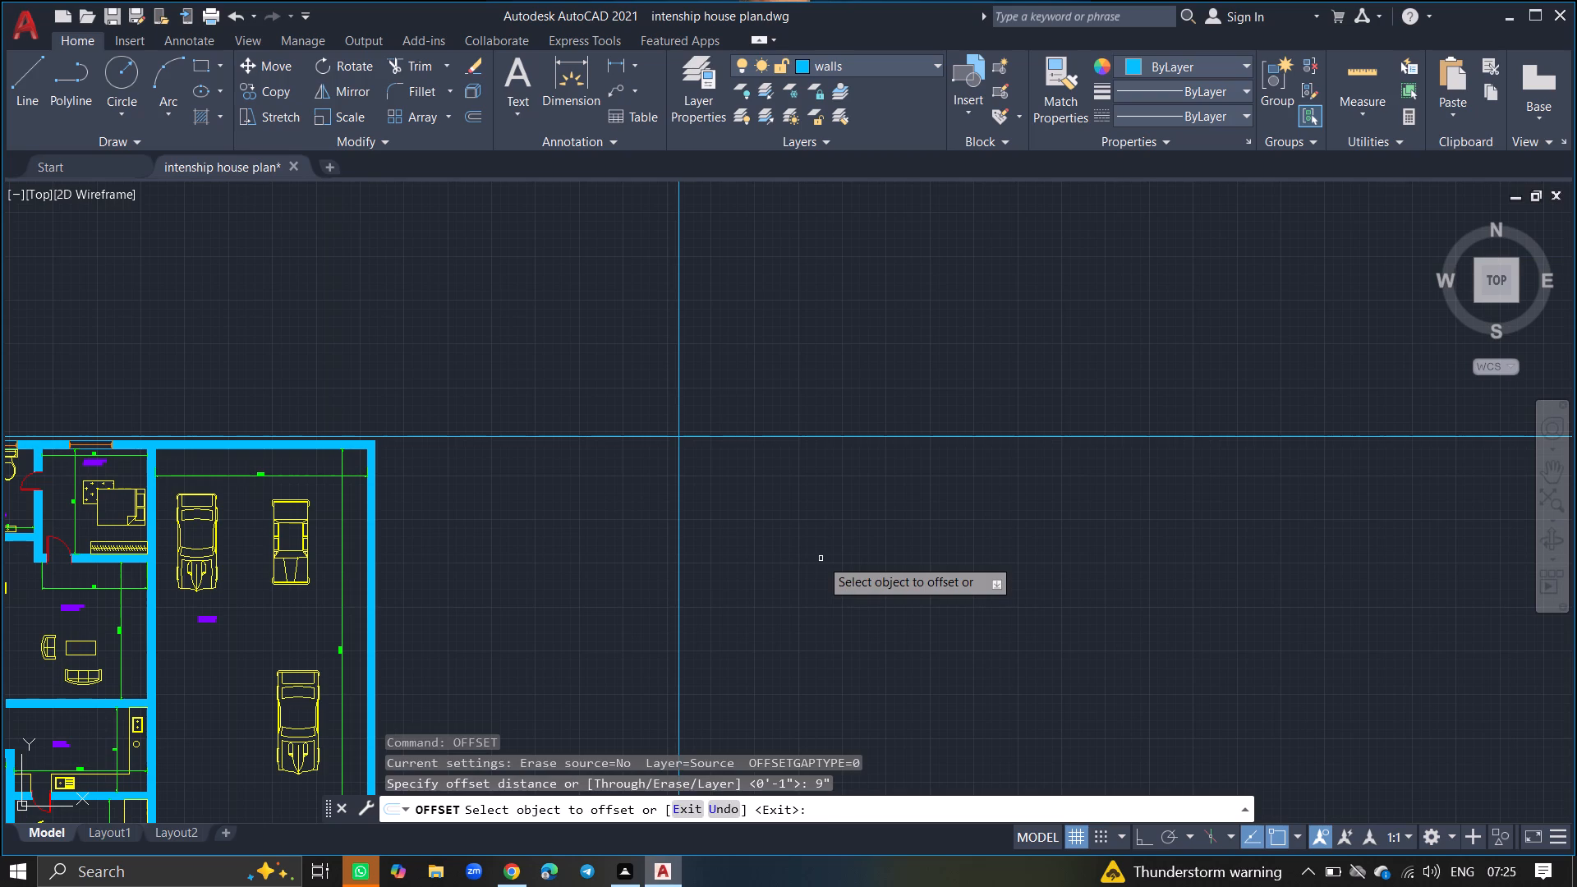
pyautogui.click(765, 437)
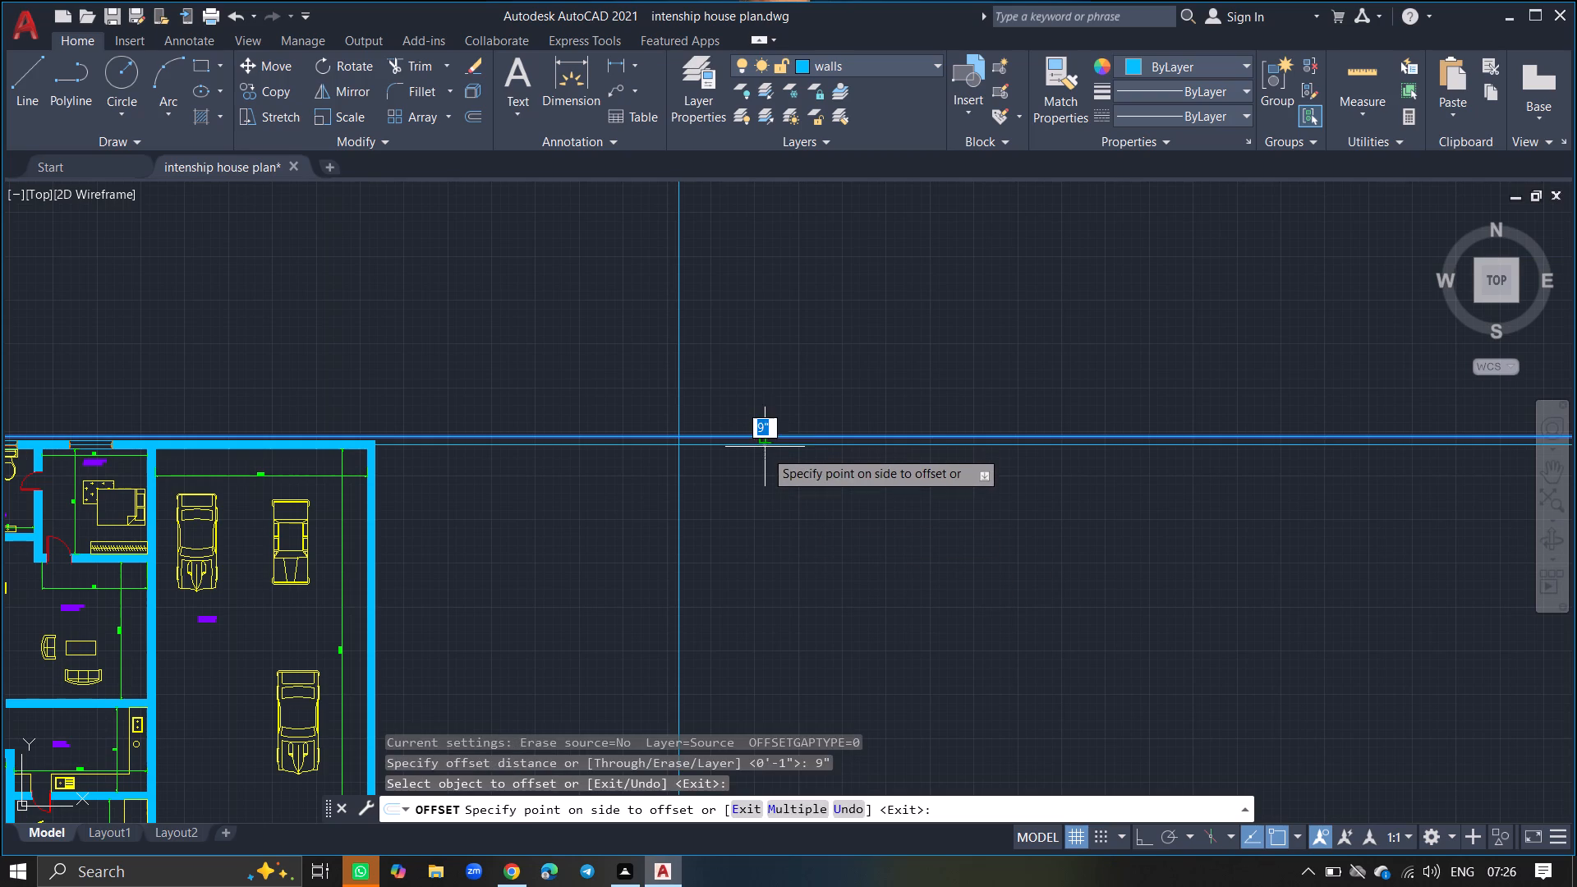
pyautogui.click(765, 476)
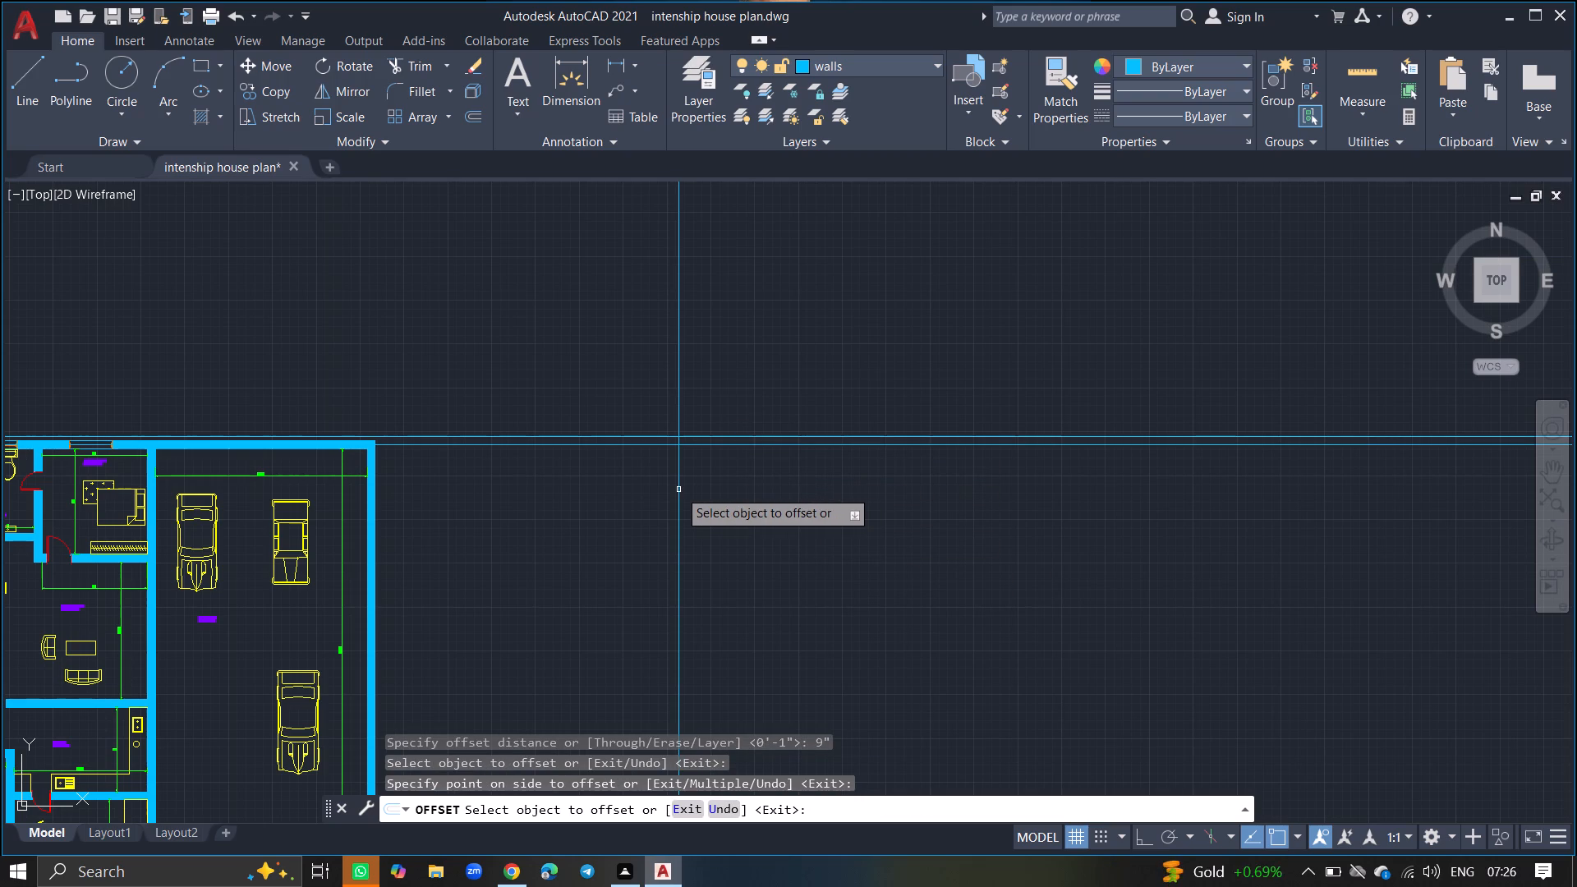
pyautogui.click(677, 489)
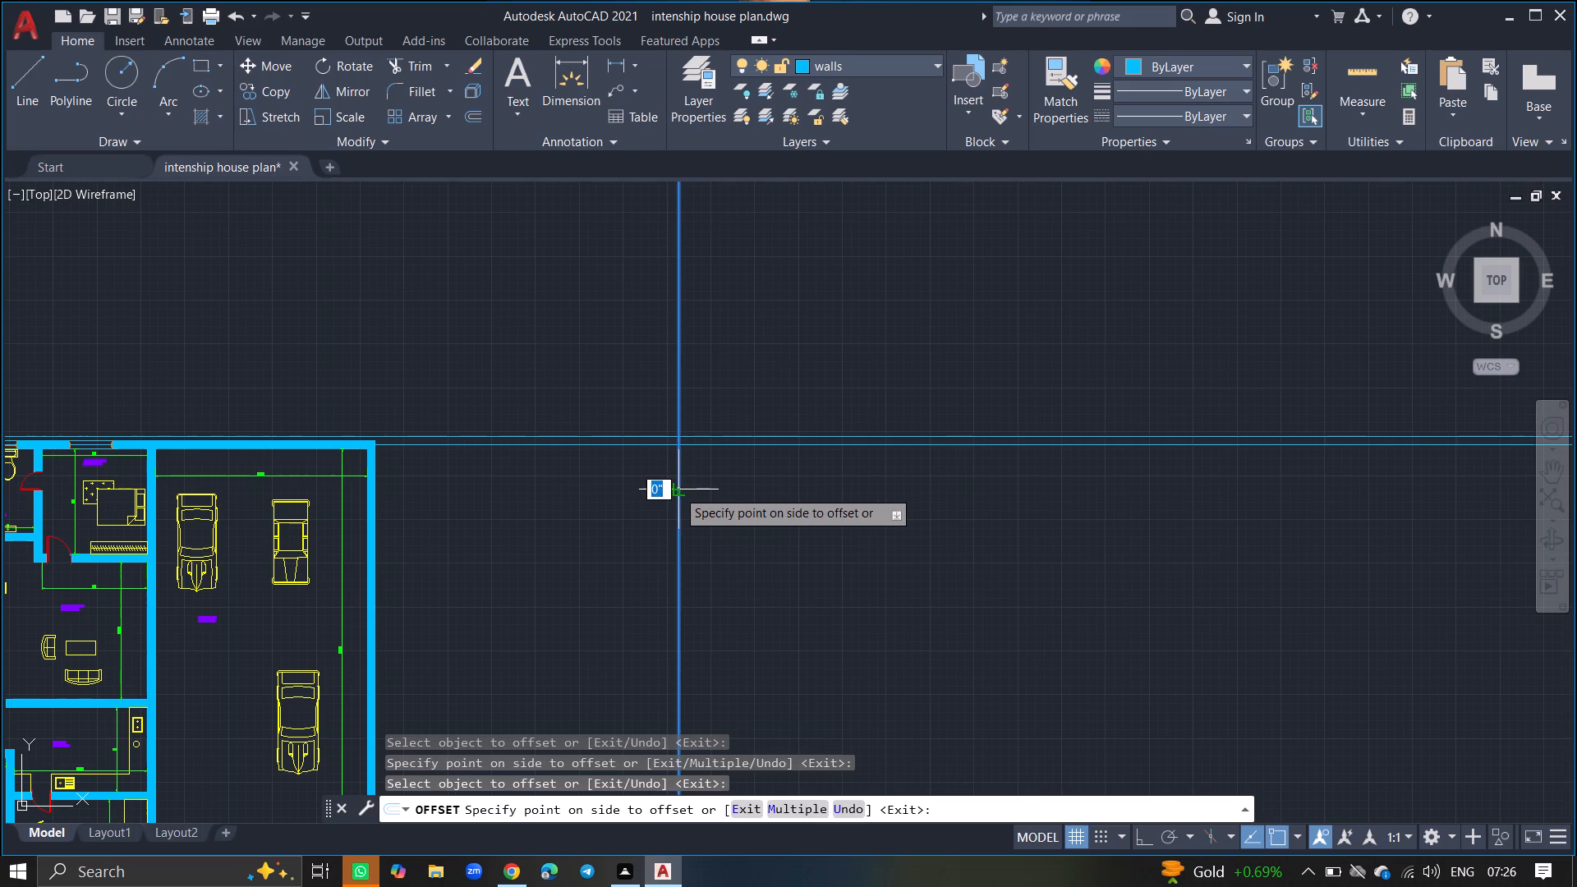
pyautogui.click(744, 486)
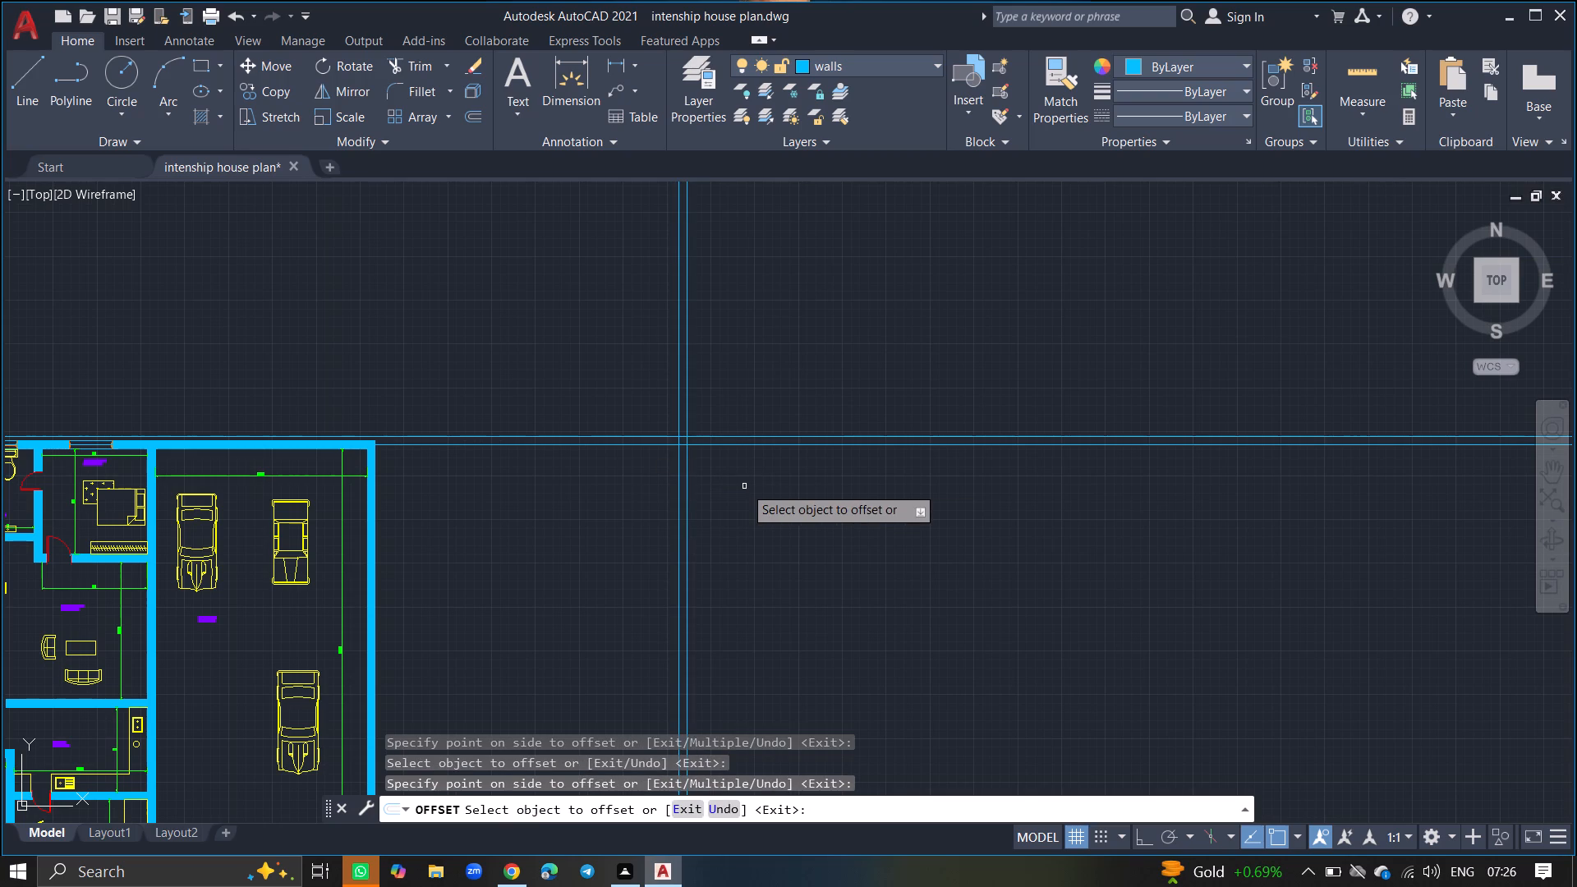
pyautogui.press('Return')
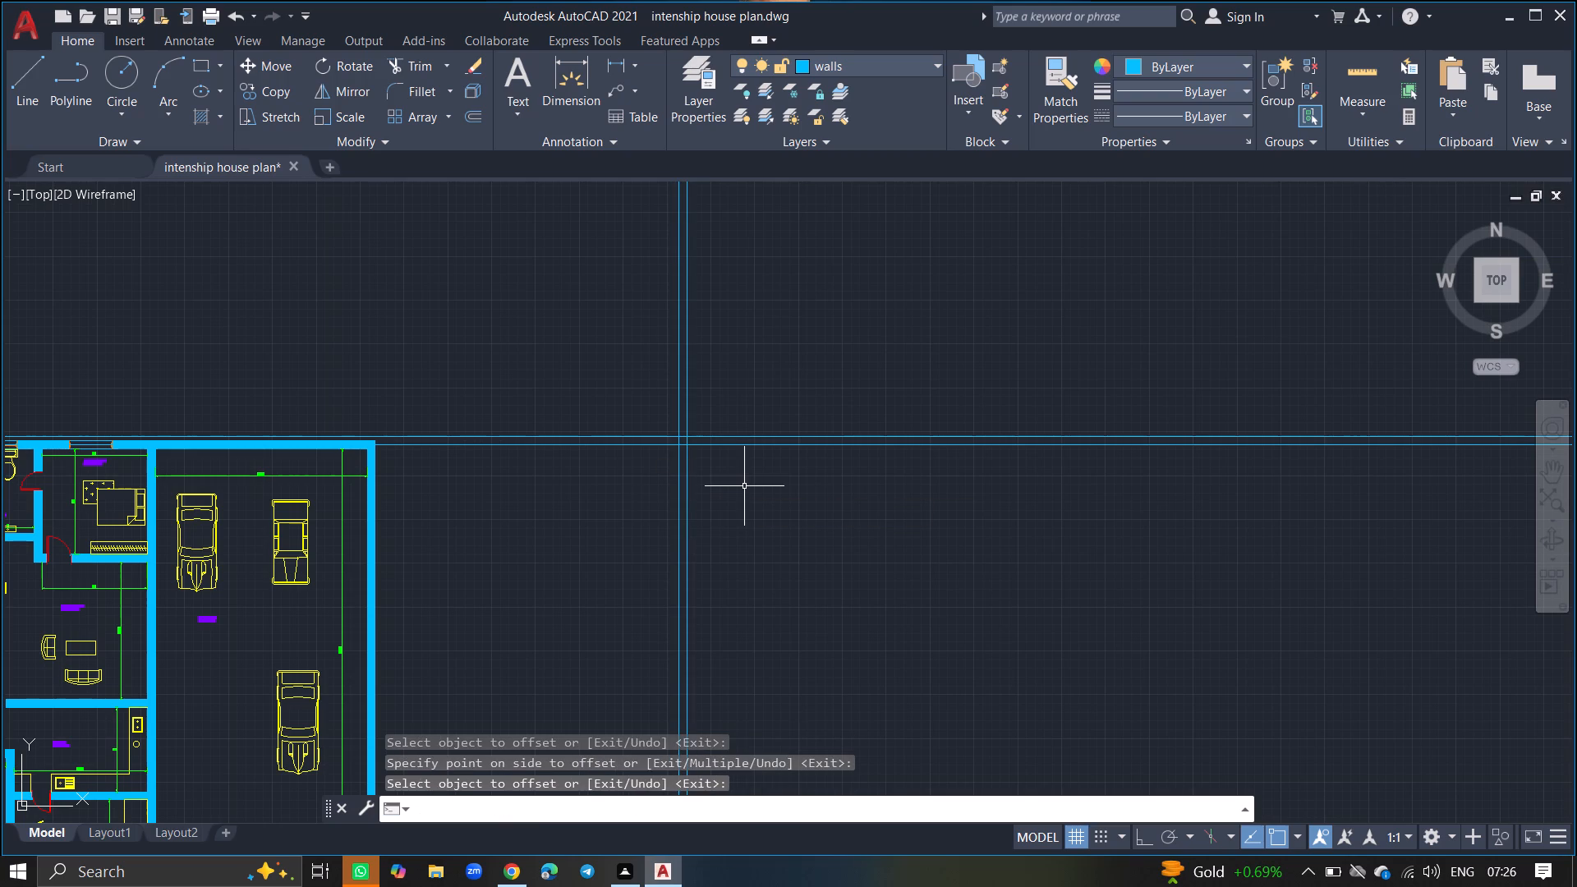
# Save the house plan drawing.
pyautogui.hotkey('ctrl', 's')
pyautogui.hotkey('ctrl', 's')
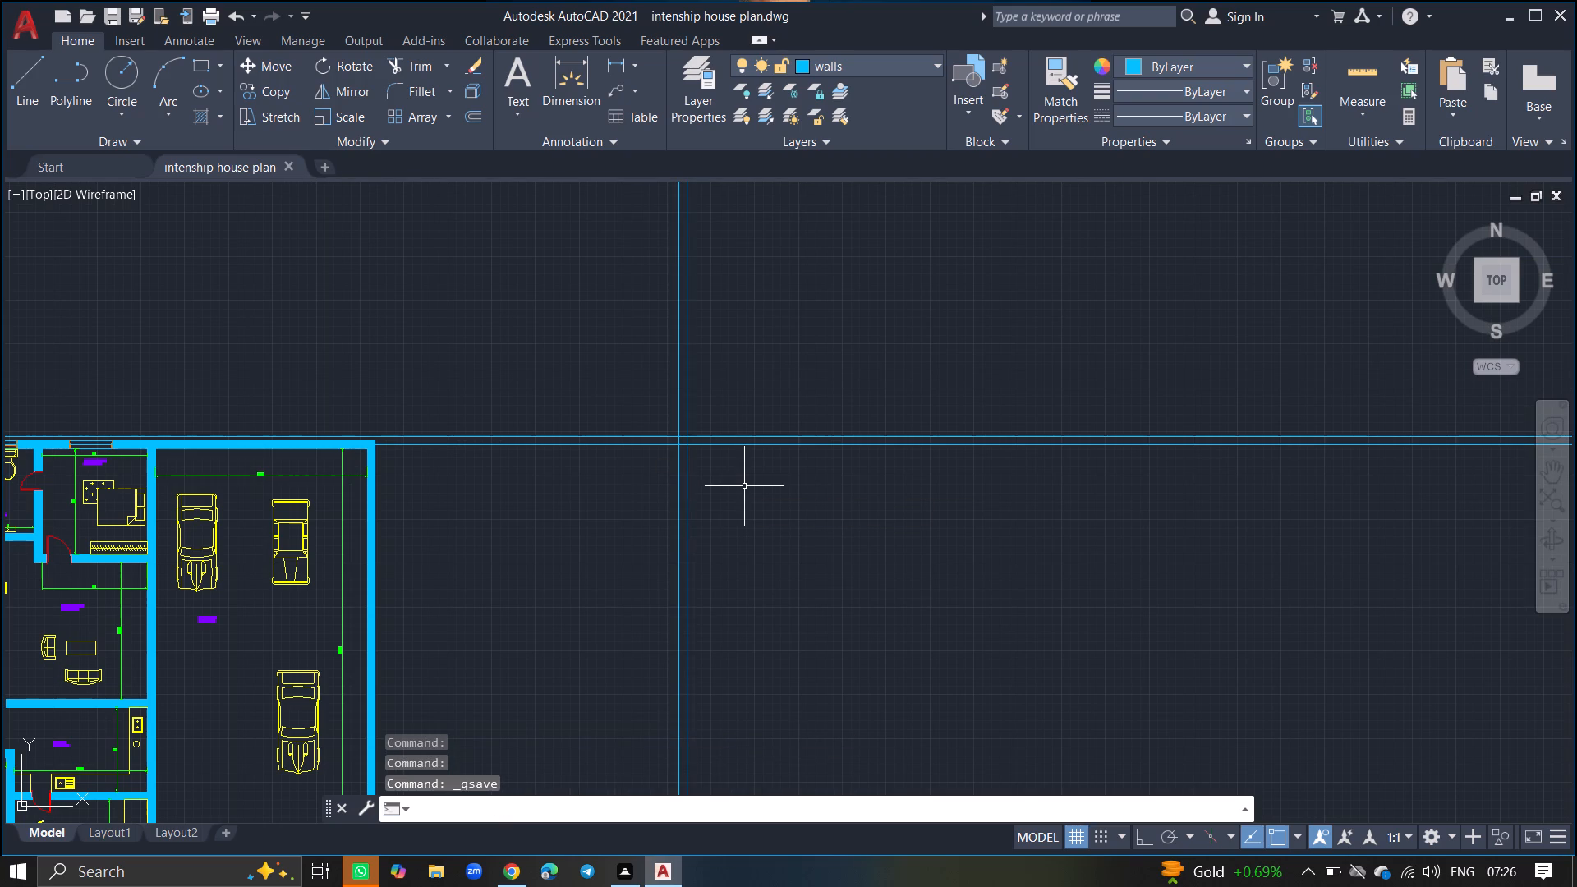
# Trim the wall lines extending north and west of their crossing to form the new plan's northwest corner.
pyautogui.write('TRIM')
pyautogui.press('Return')
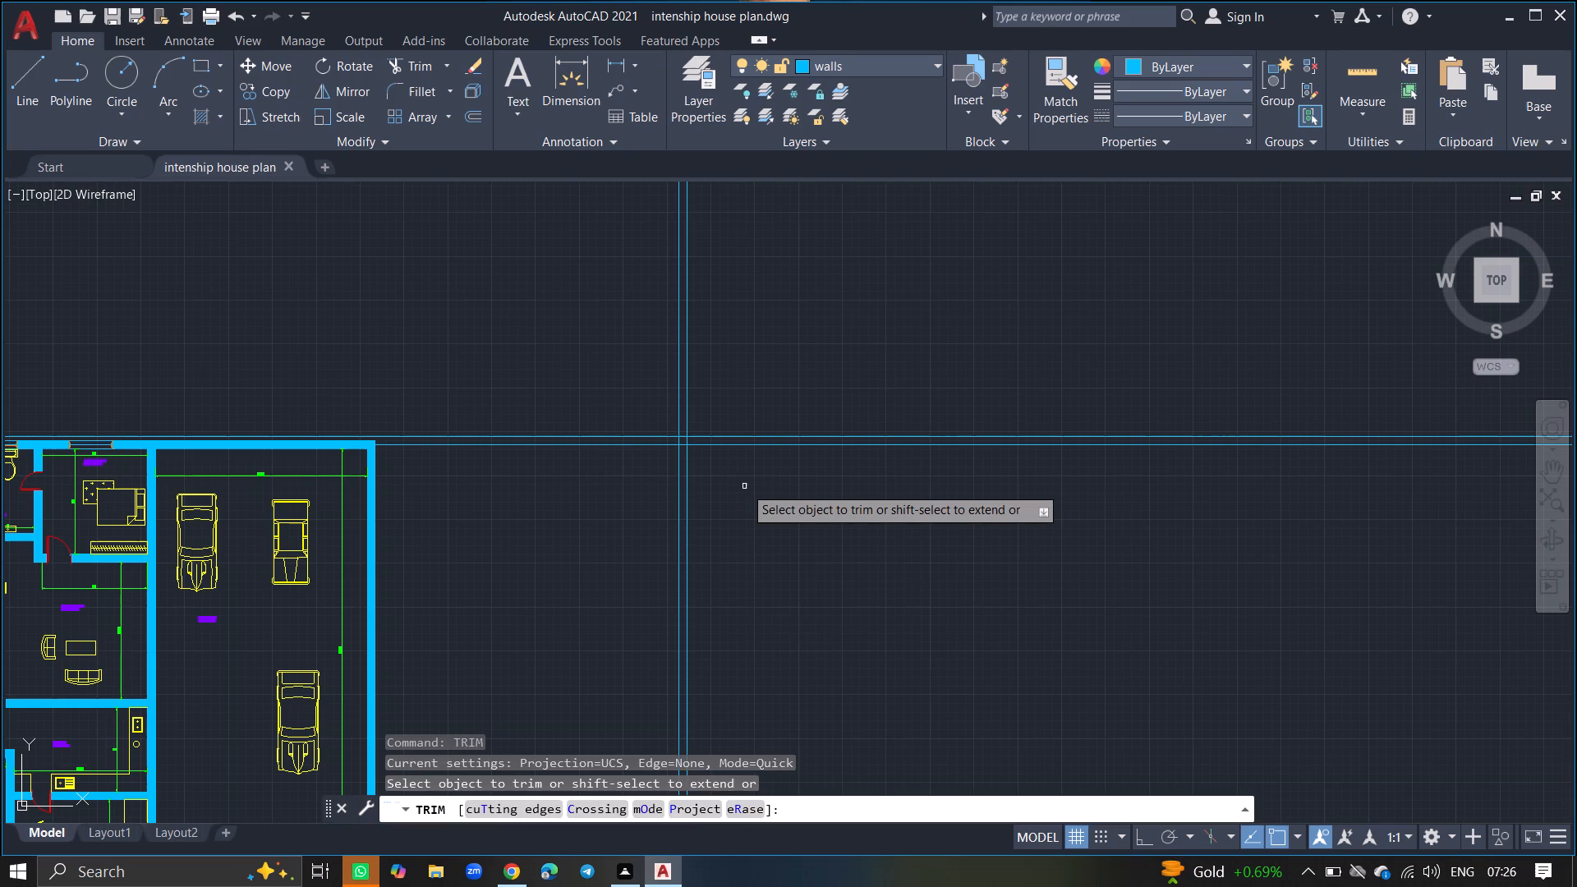
pyautogui.click(679, 405)
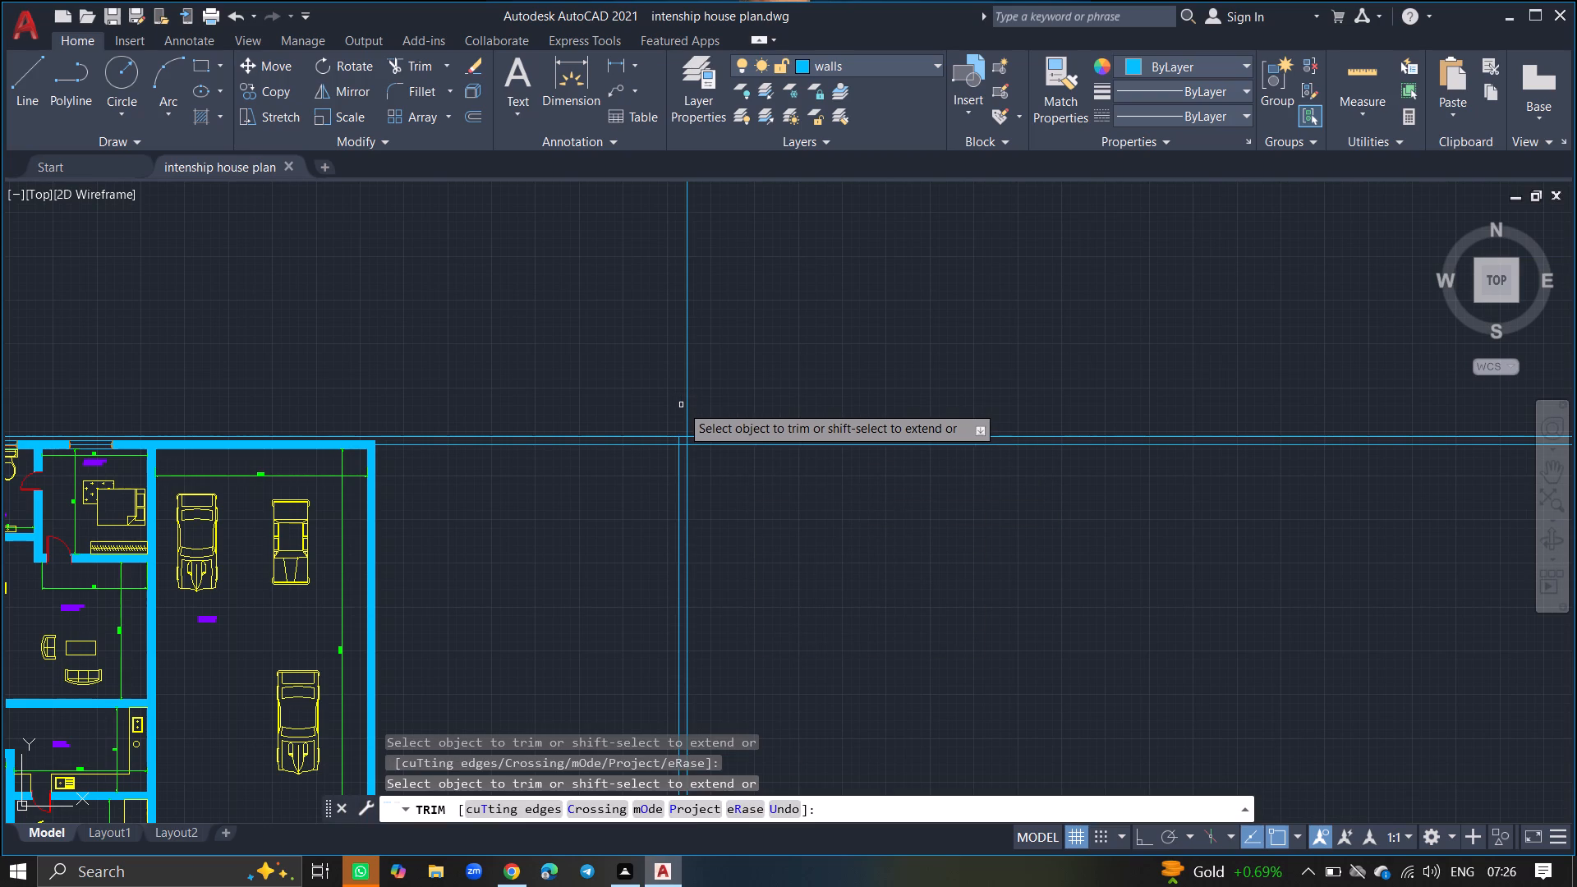
pyautogui.click(692, 405)
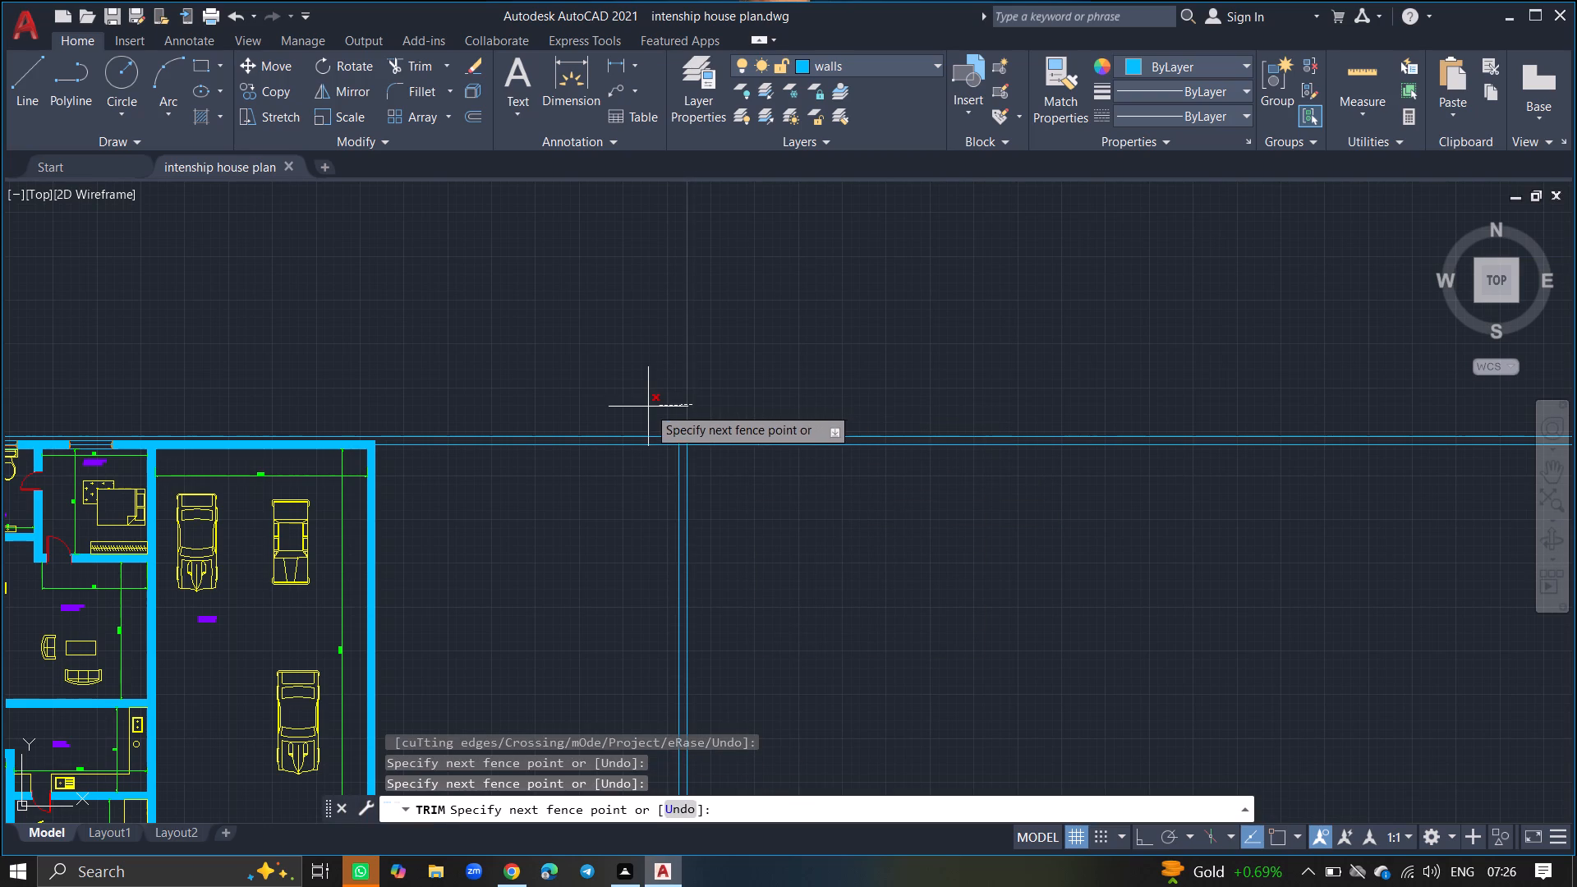
pyautogui.click(648, 407)
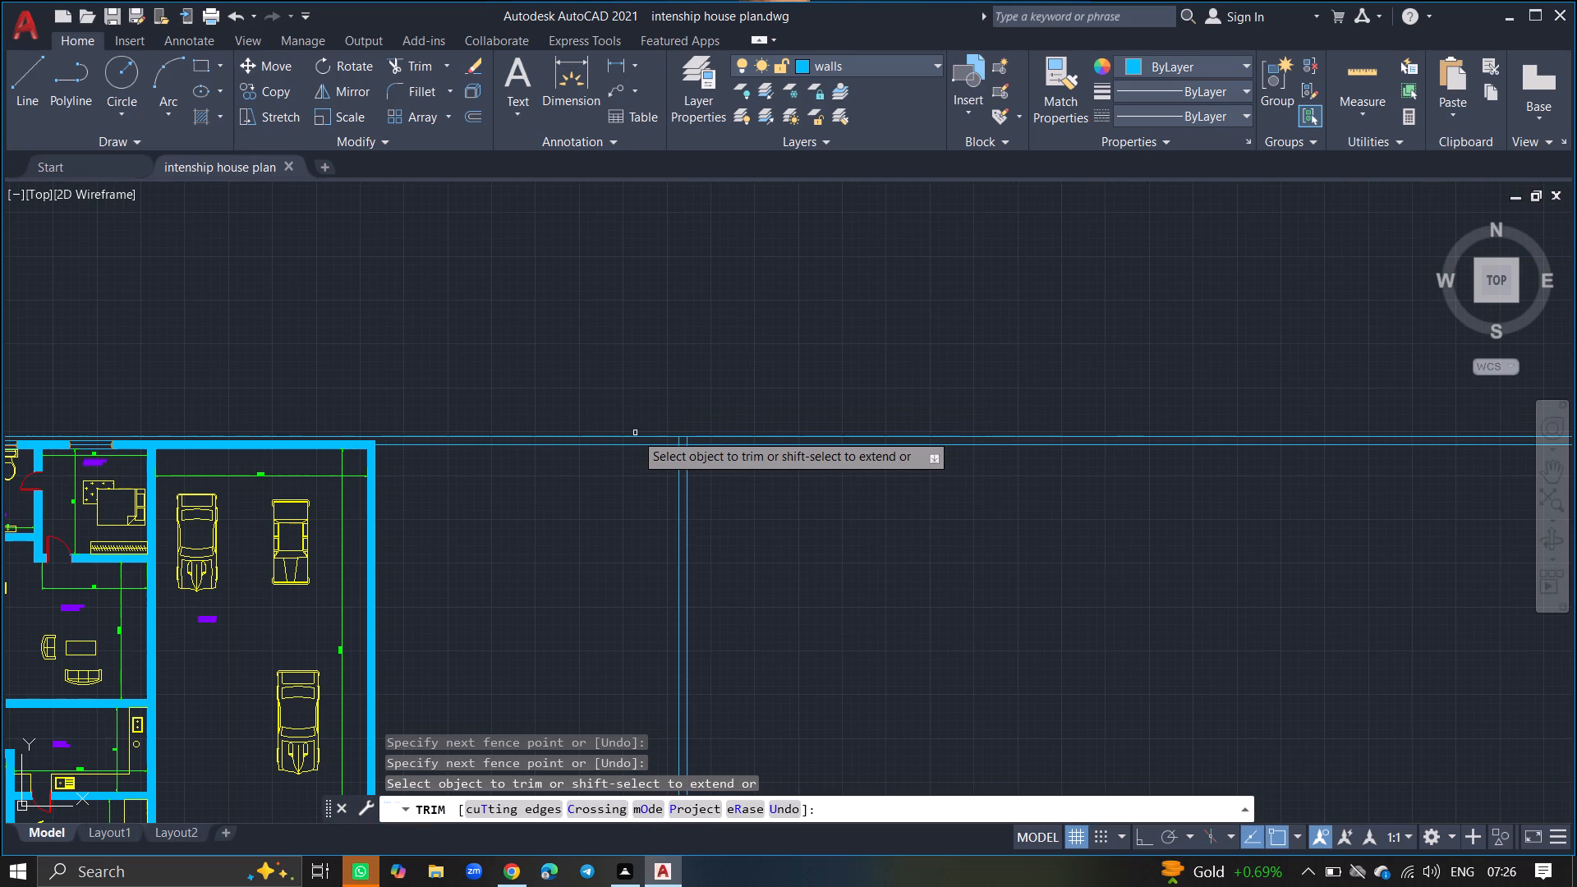
pyautogui.click(636, 437)
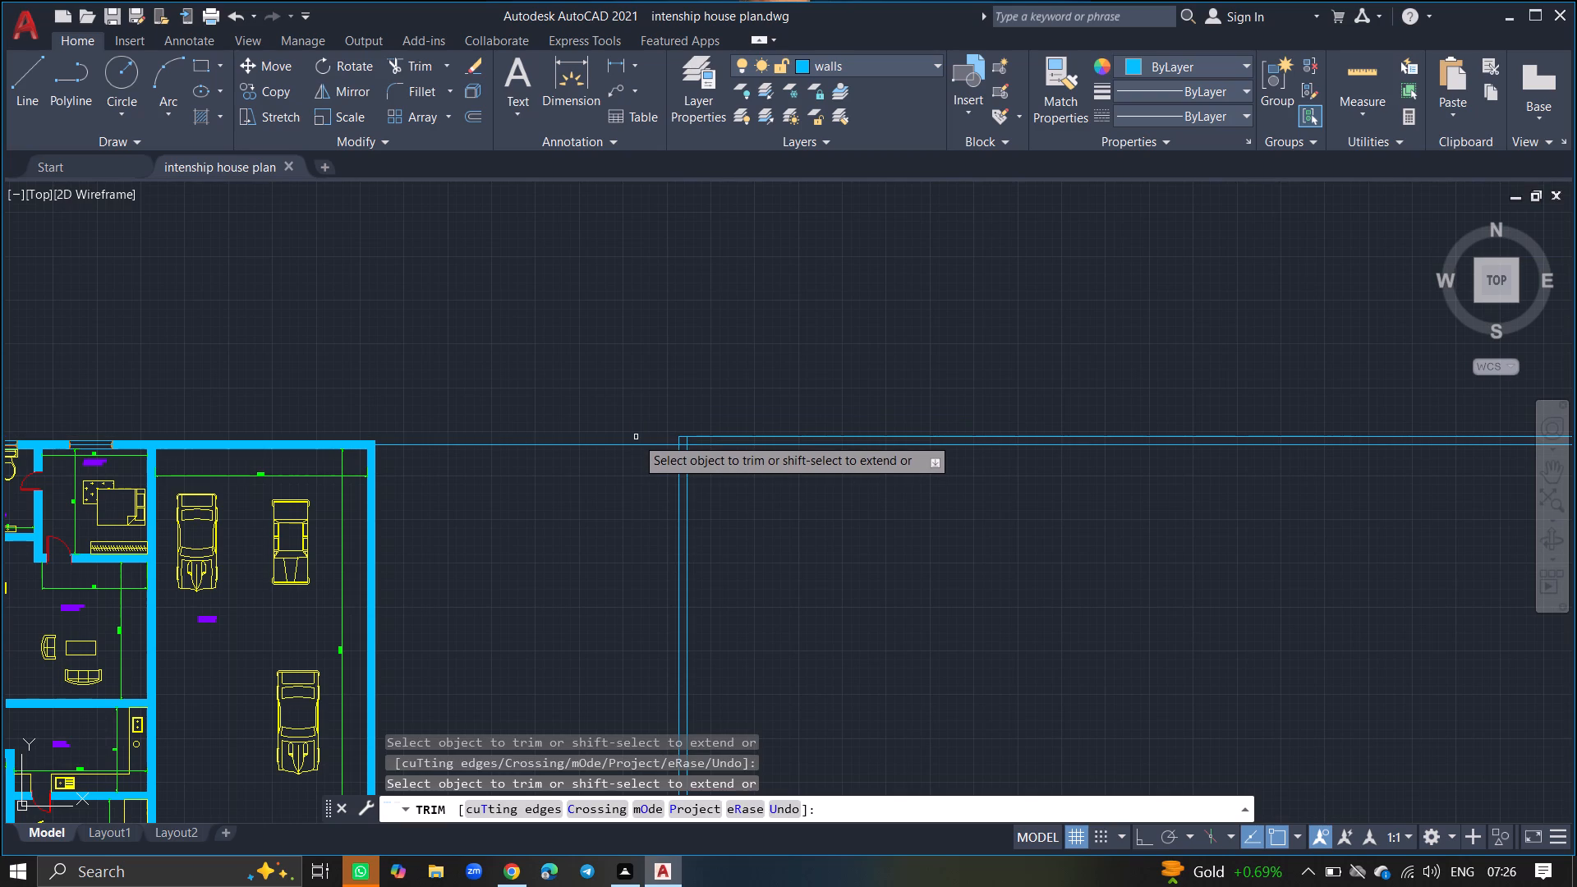
pyautogui.click(636, 445)
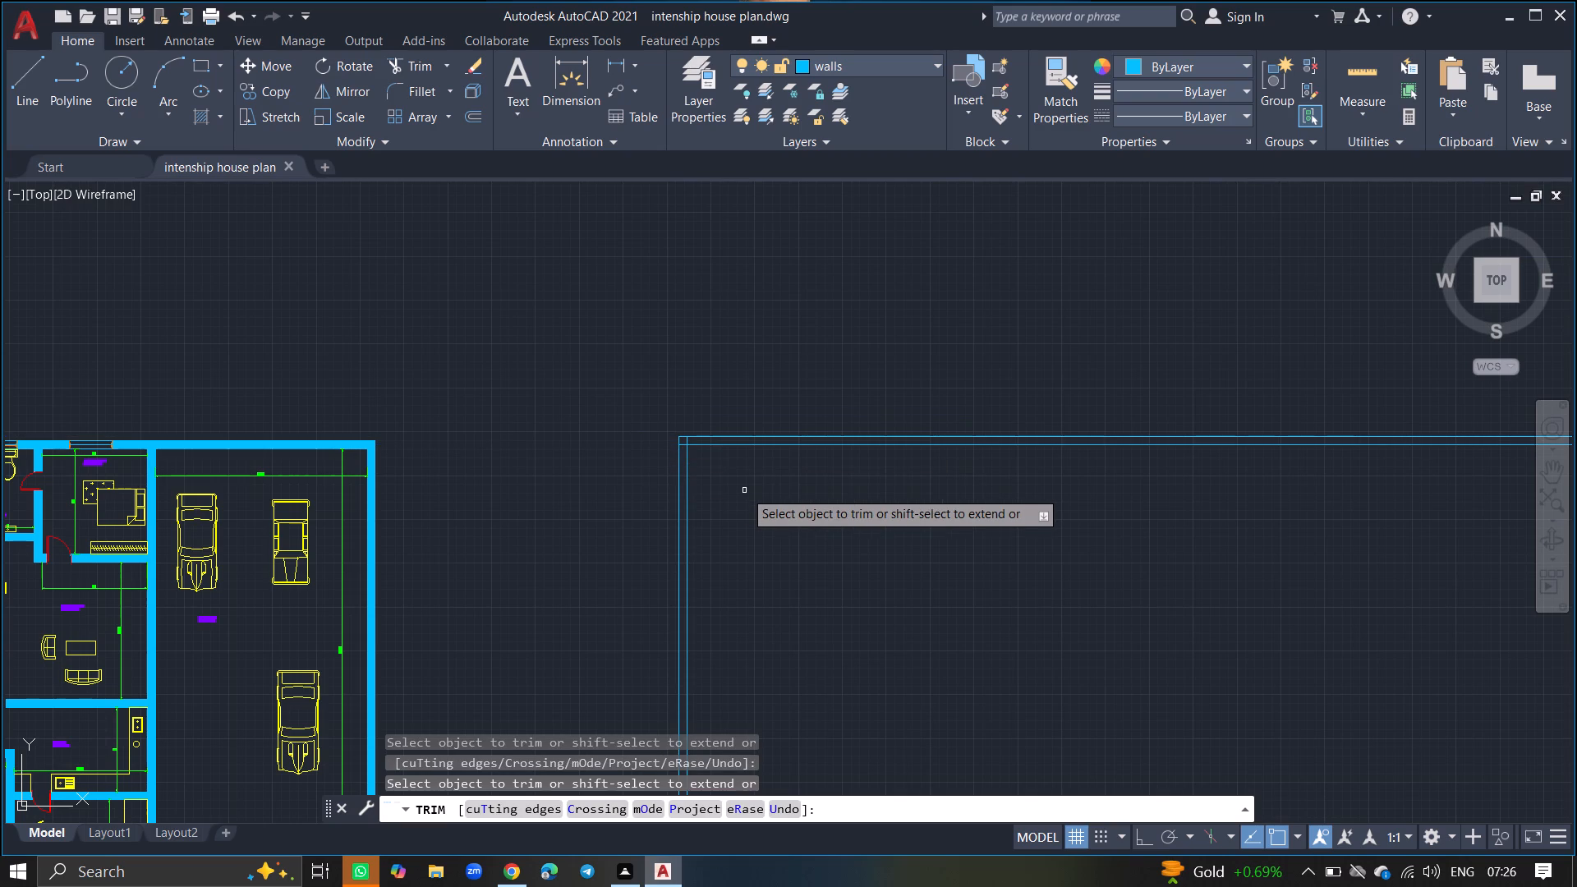
pyautogui.press('Return')
# Offset the inner face line of the new west wall 12' to the east.
pyautogui.keyDown('ctrl'); pyautogui.scroll(2, 744, 490); pyautogui.keyUp('ctrl')
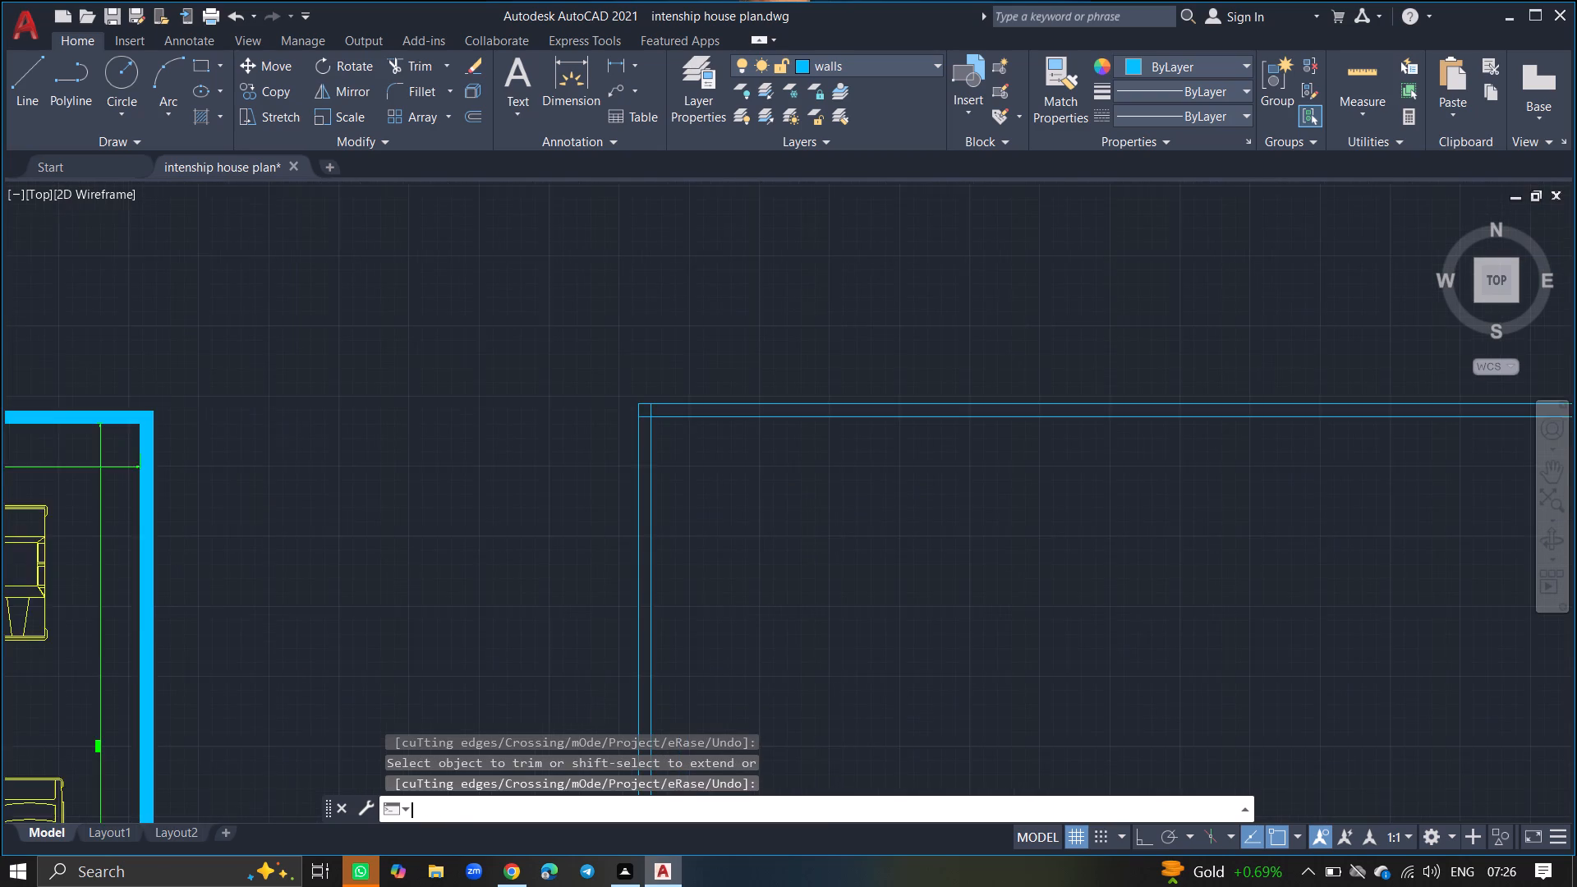
pyautogui.write('OFFSET')
pyautogui.press('Return')
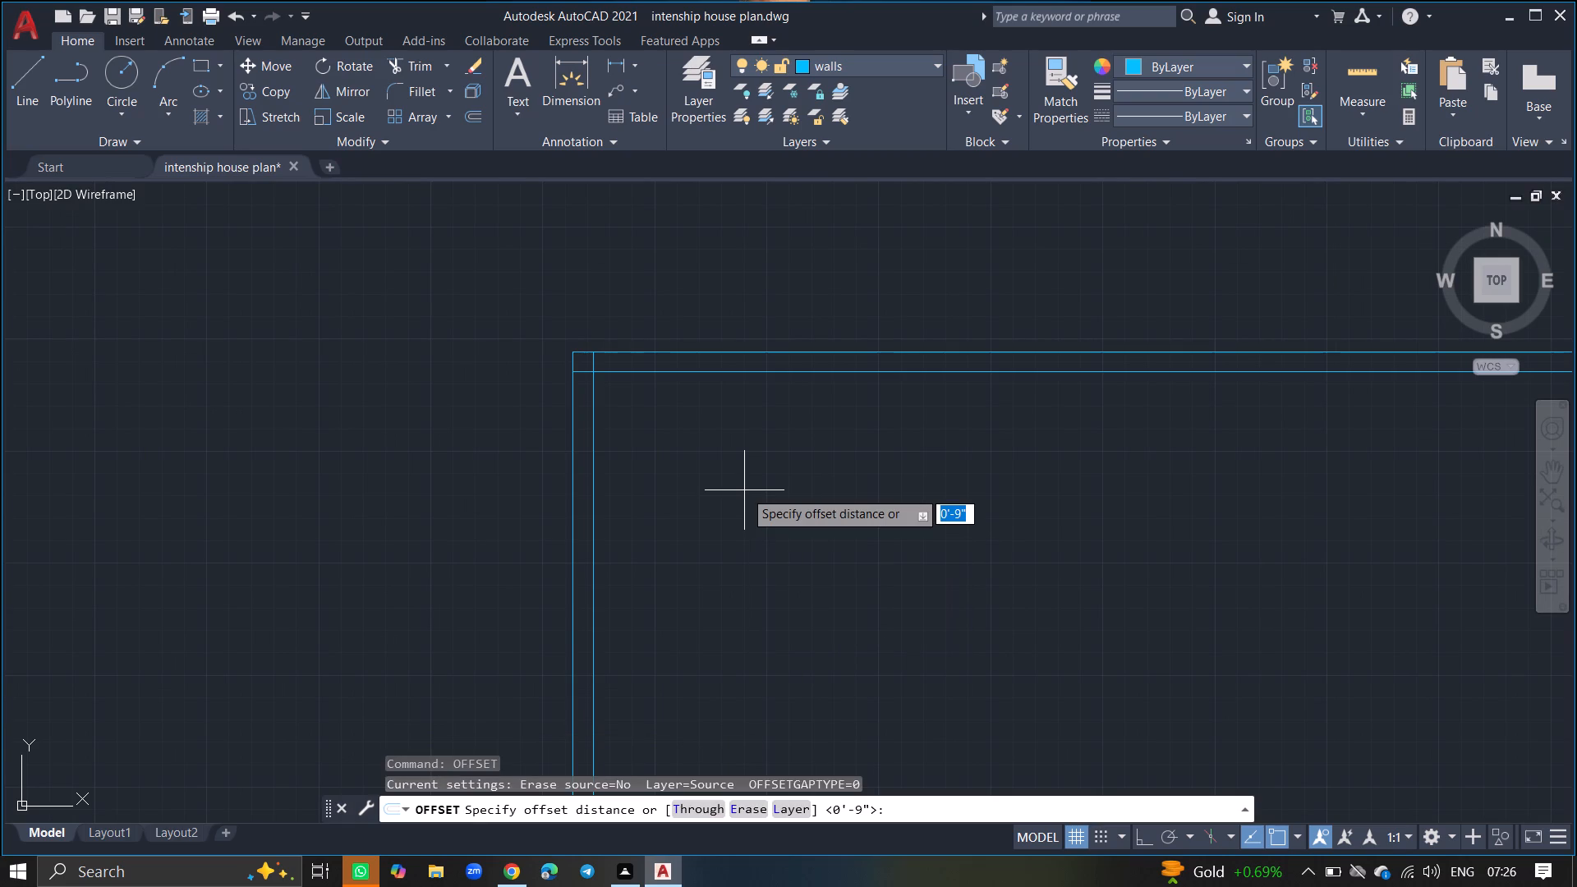
pyautogui.write('12')
pyautogui.press("'")
pyautogui.press('Return')
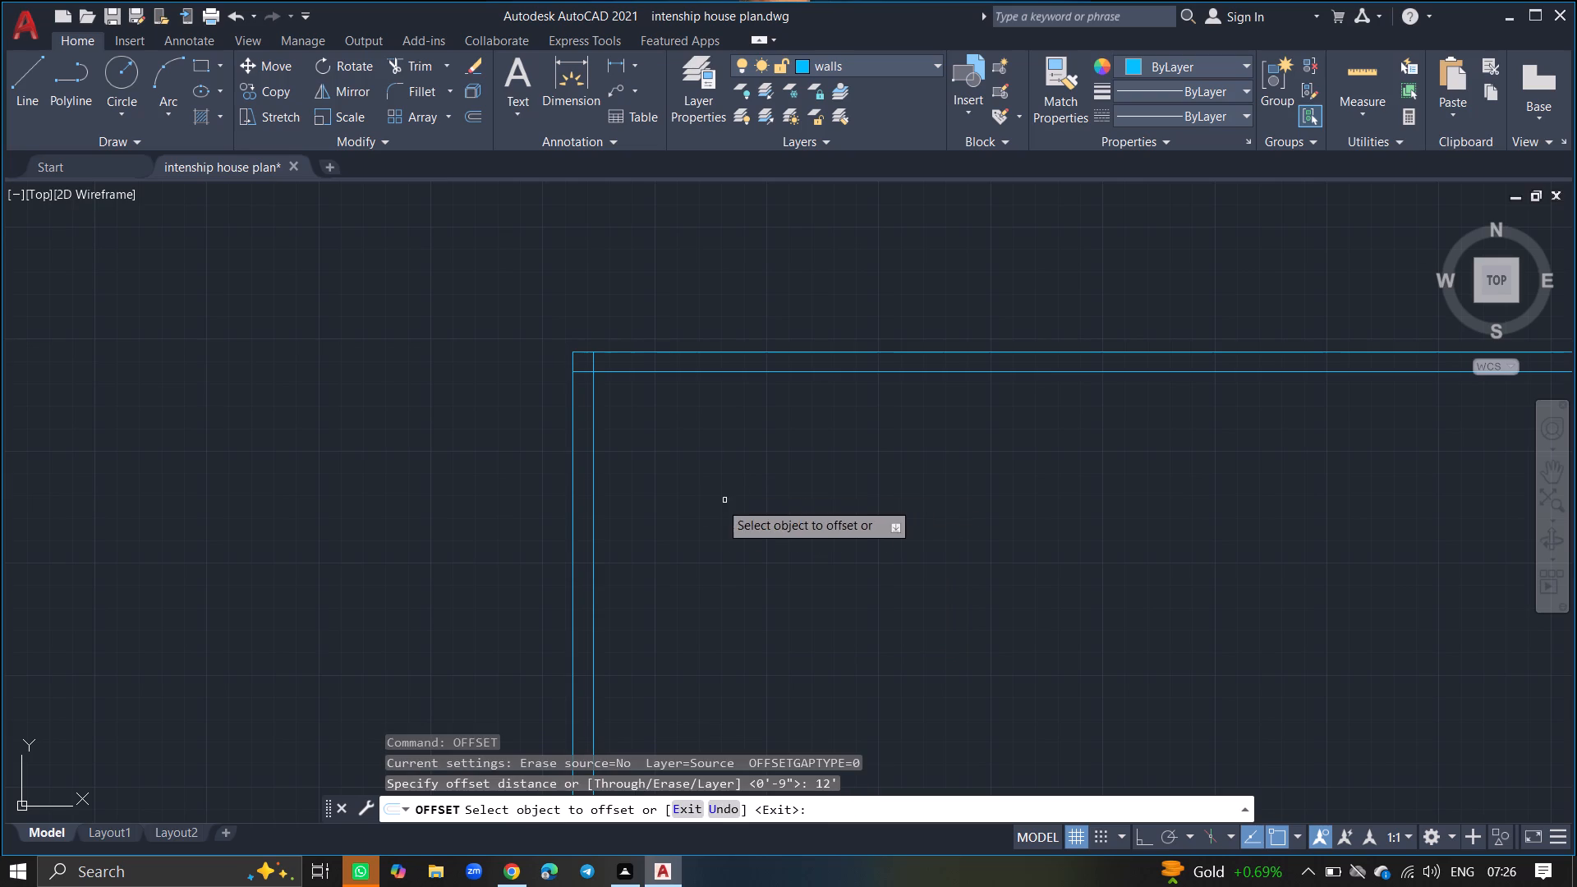
pyautogui.click(593, 594)
pyautogui.click(678, 590)
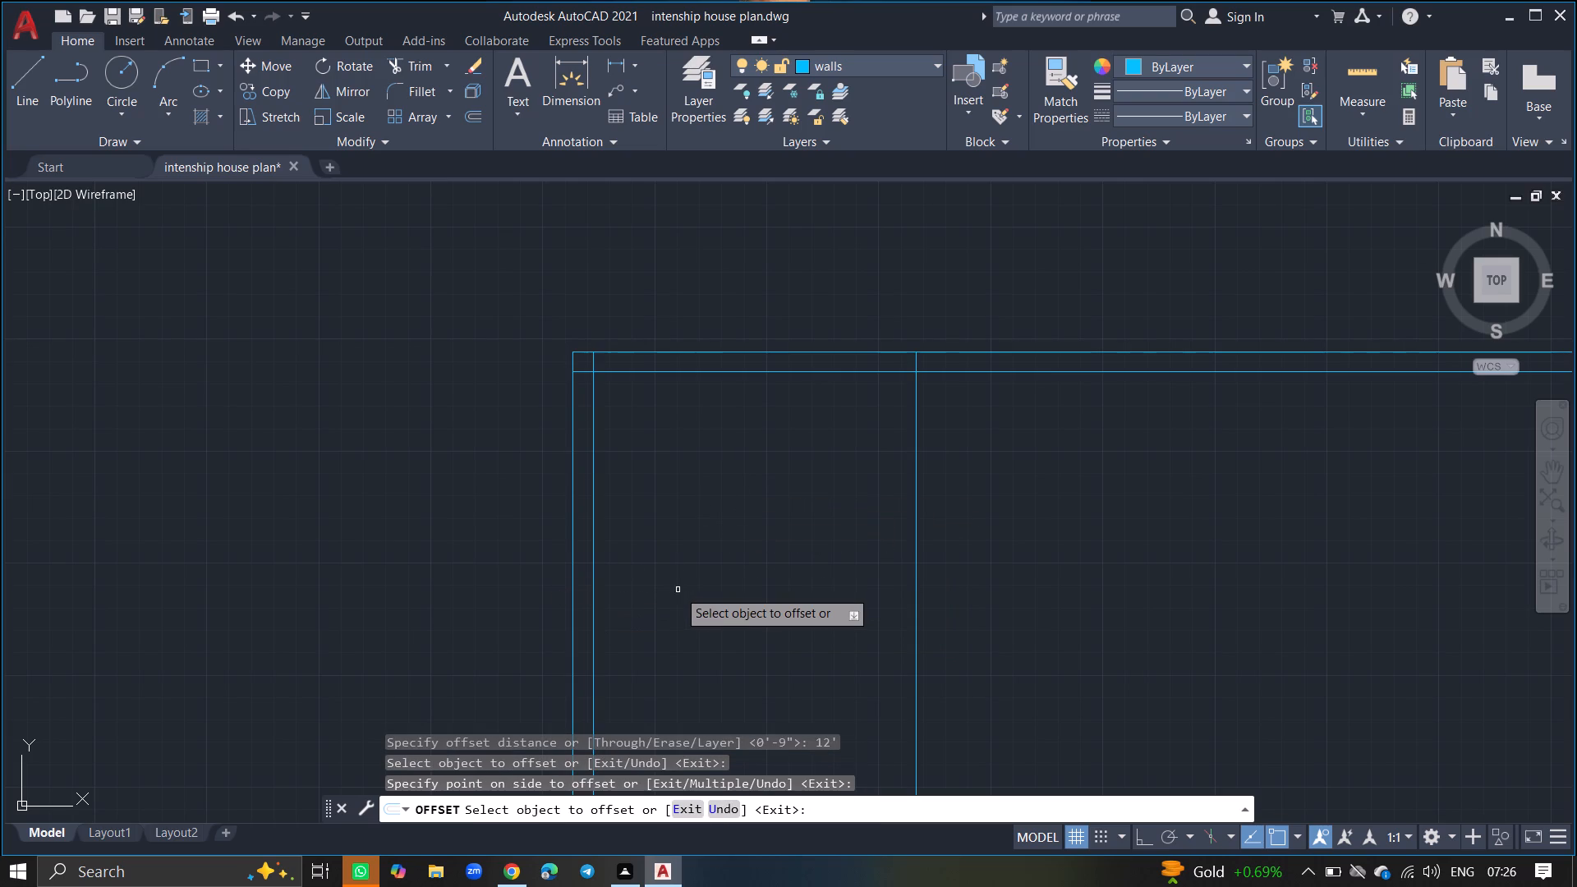
pyautogui.press('Return')
# Offset the vertical line on the east side of the northwest room 9" to the east to give the wall its thickness.
pyautogui.press('o')
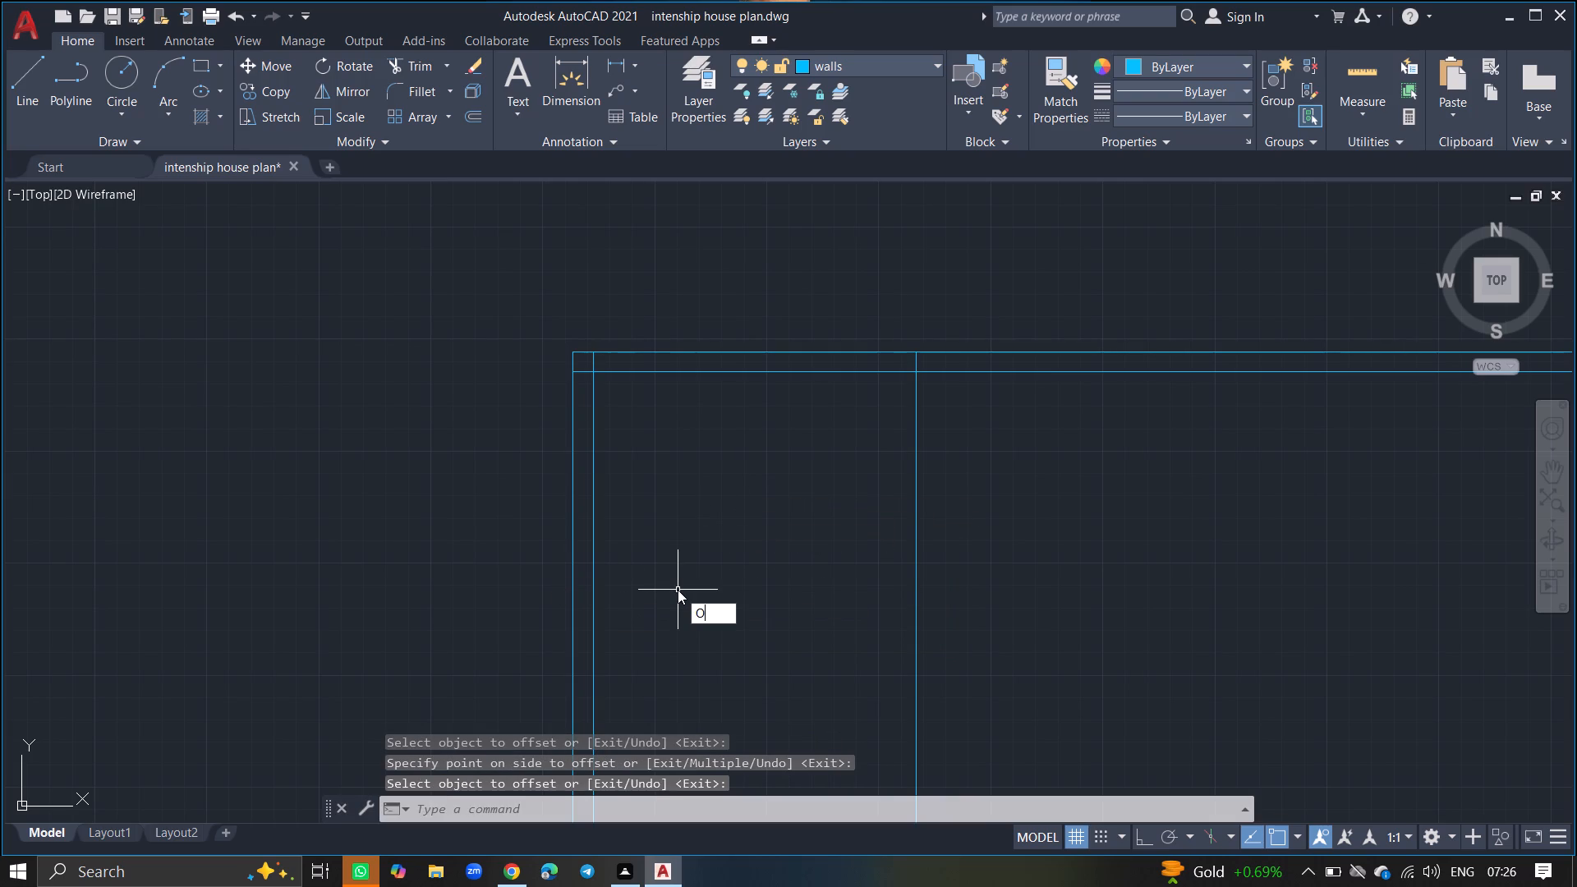
pyautogui.write('FF')
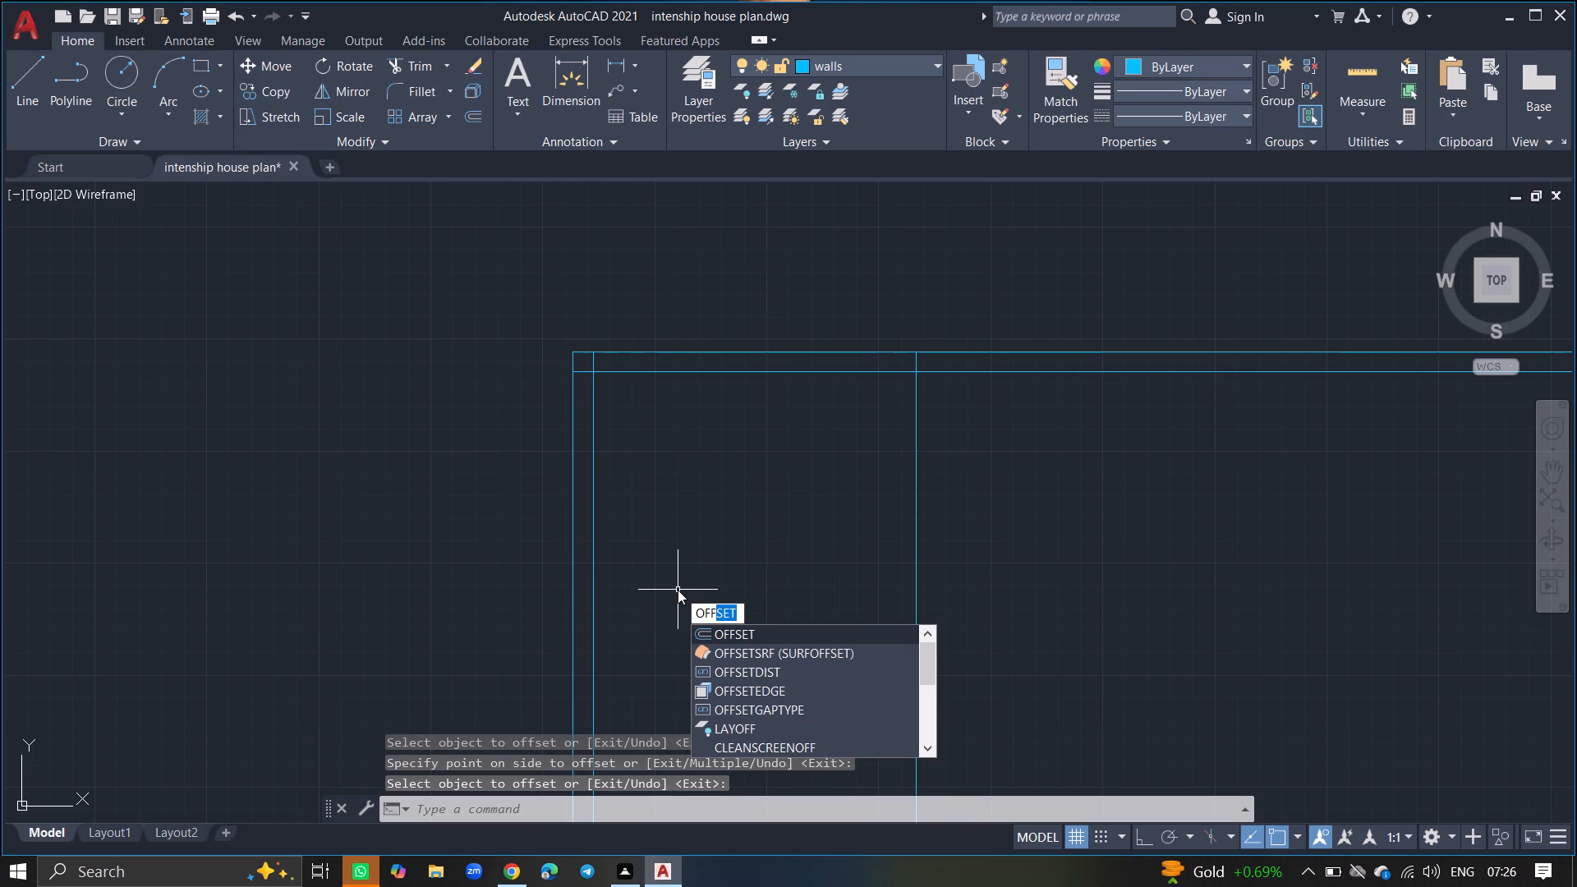
pyautogui.write('SET')
pyautogui.press('Return')
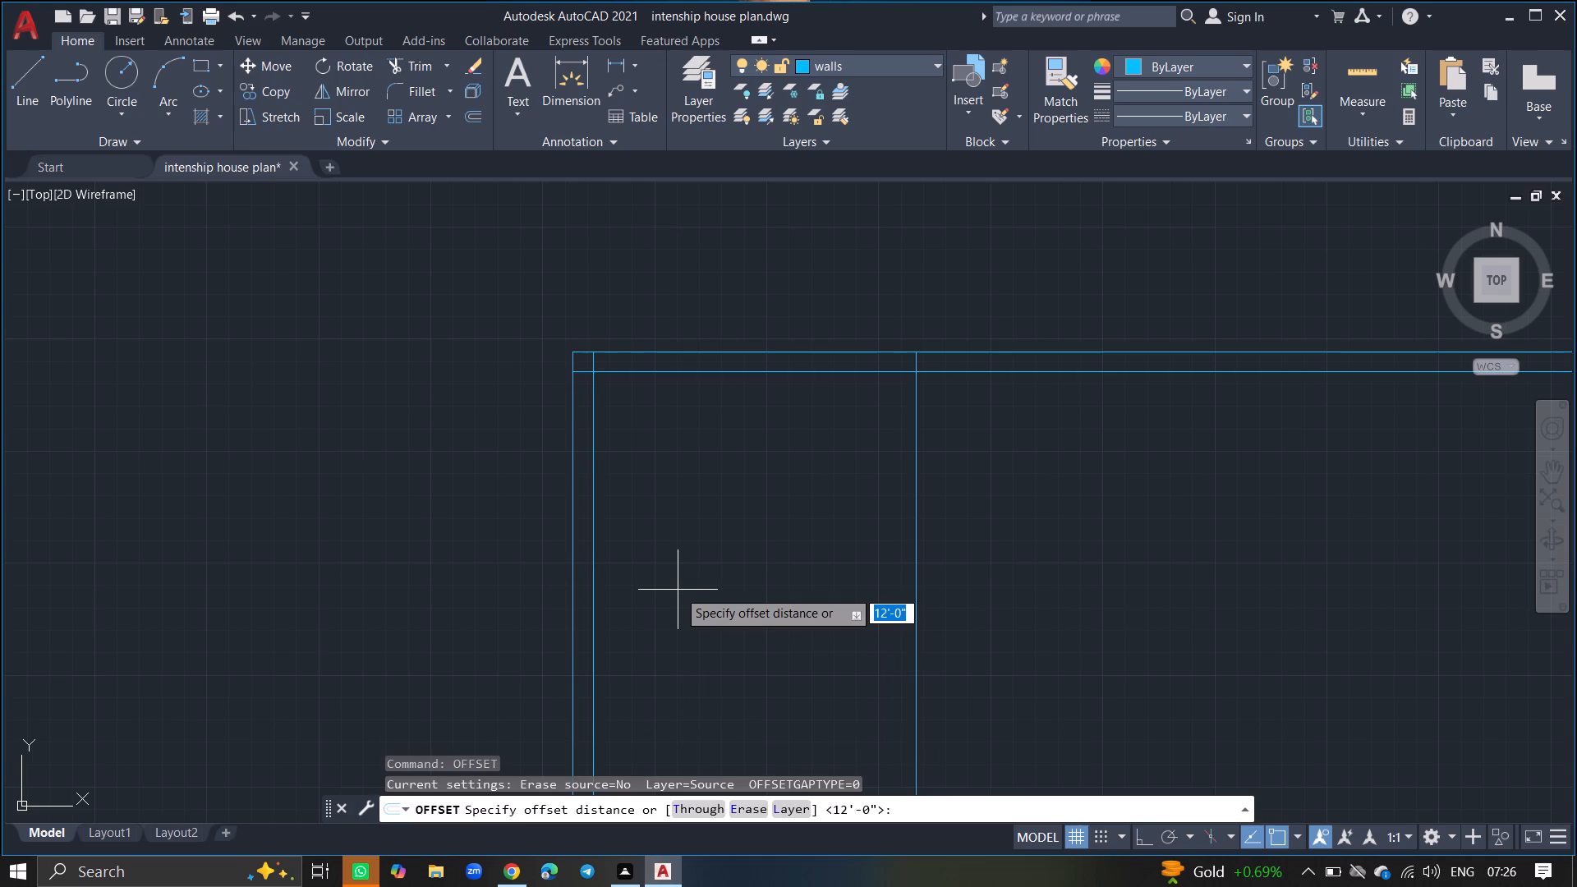
pyautogui.press('9')
pyautogui.hotkey('shift', '"')
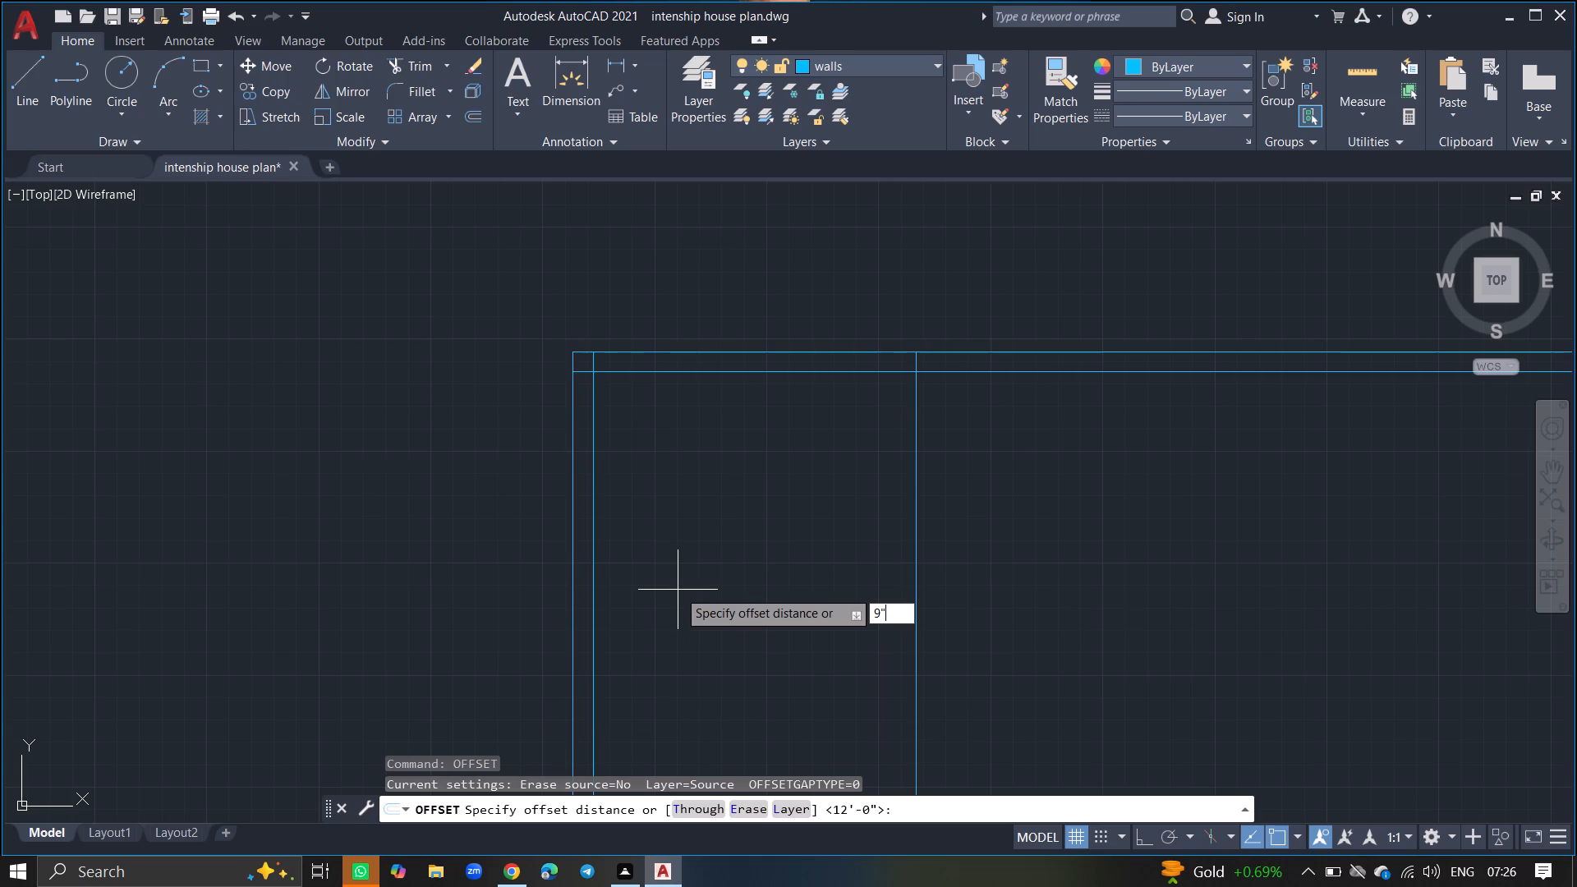
pyautogui.press('Return')
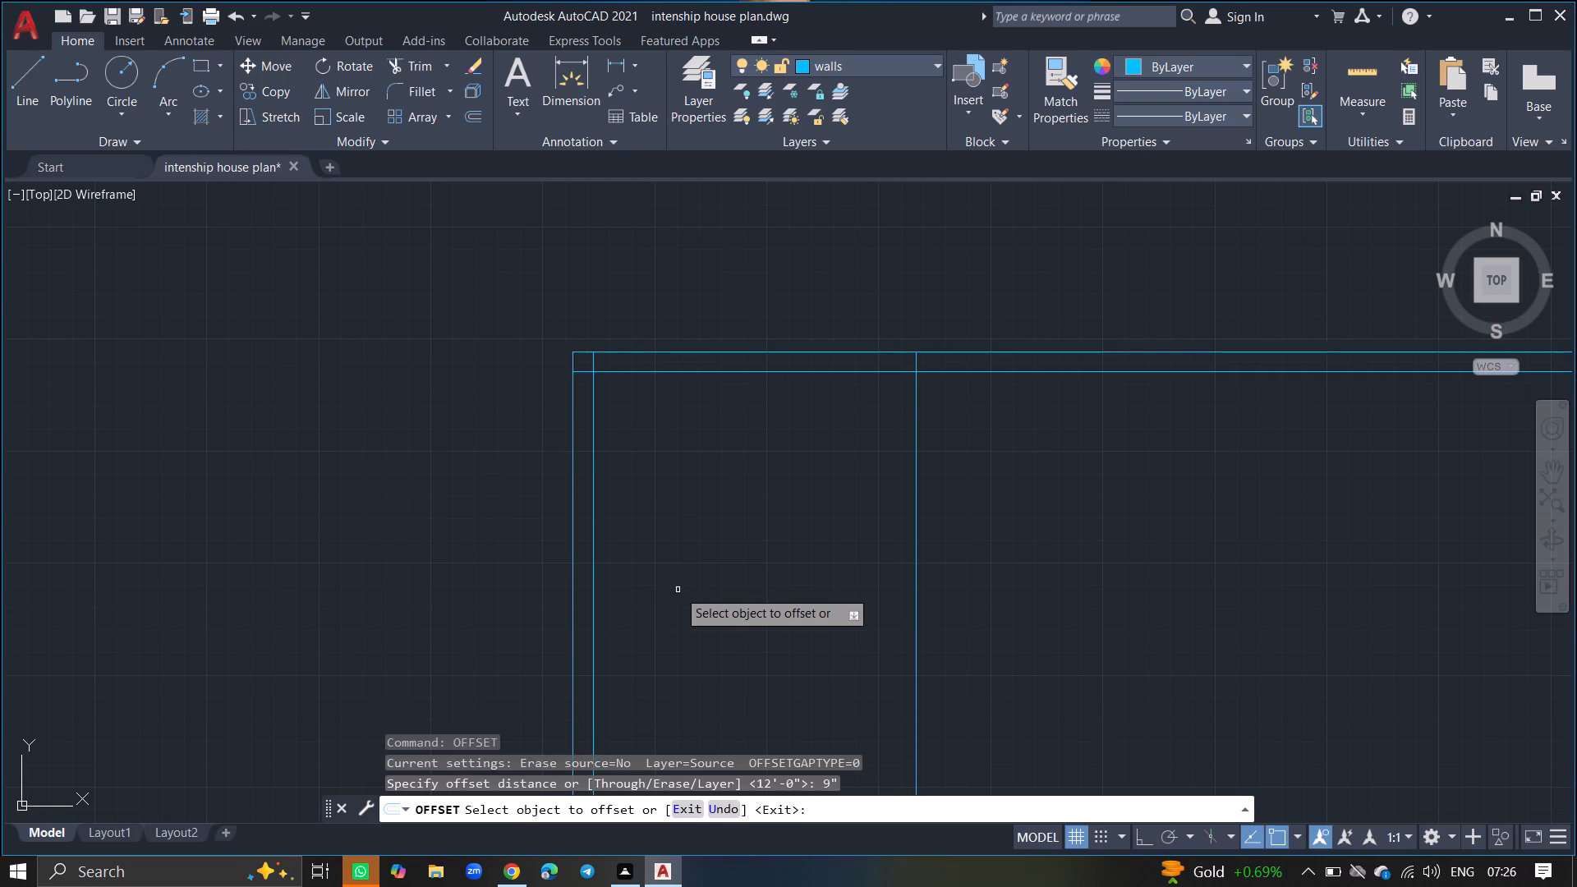
pyautogui.click(914, 598)
pyautogui.click(986, 591)
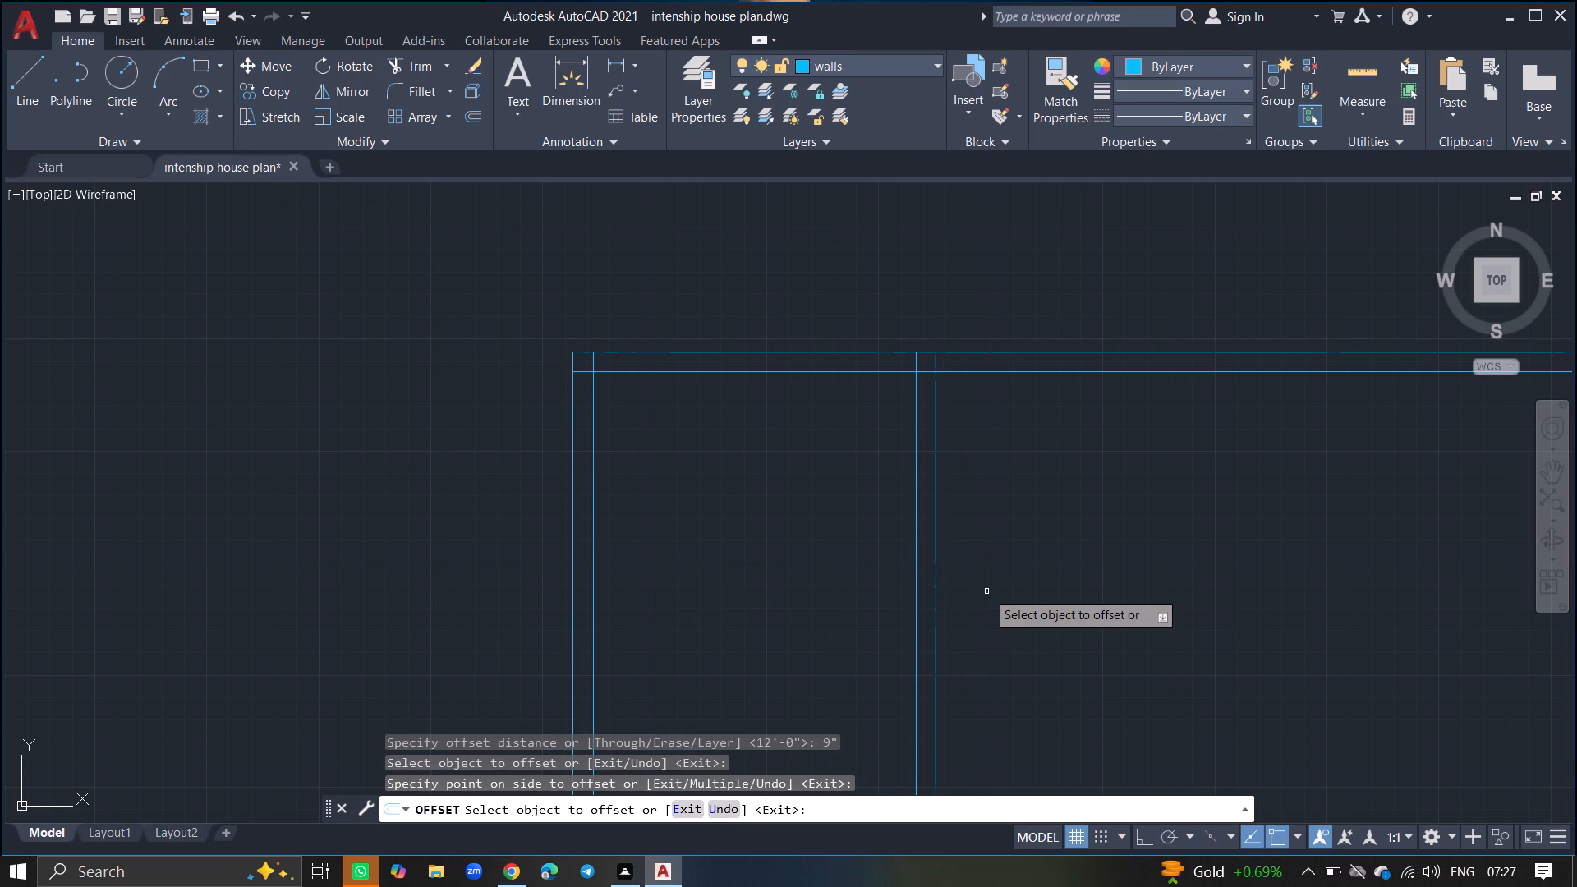
pyautogui.press('Return')
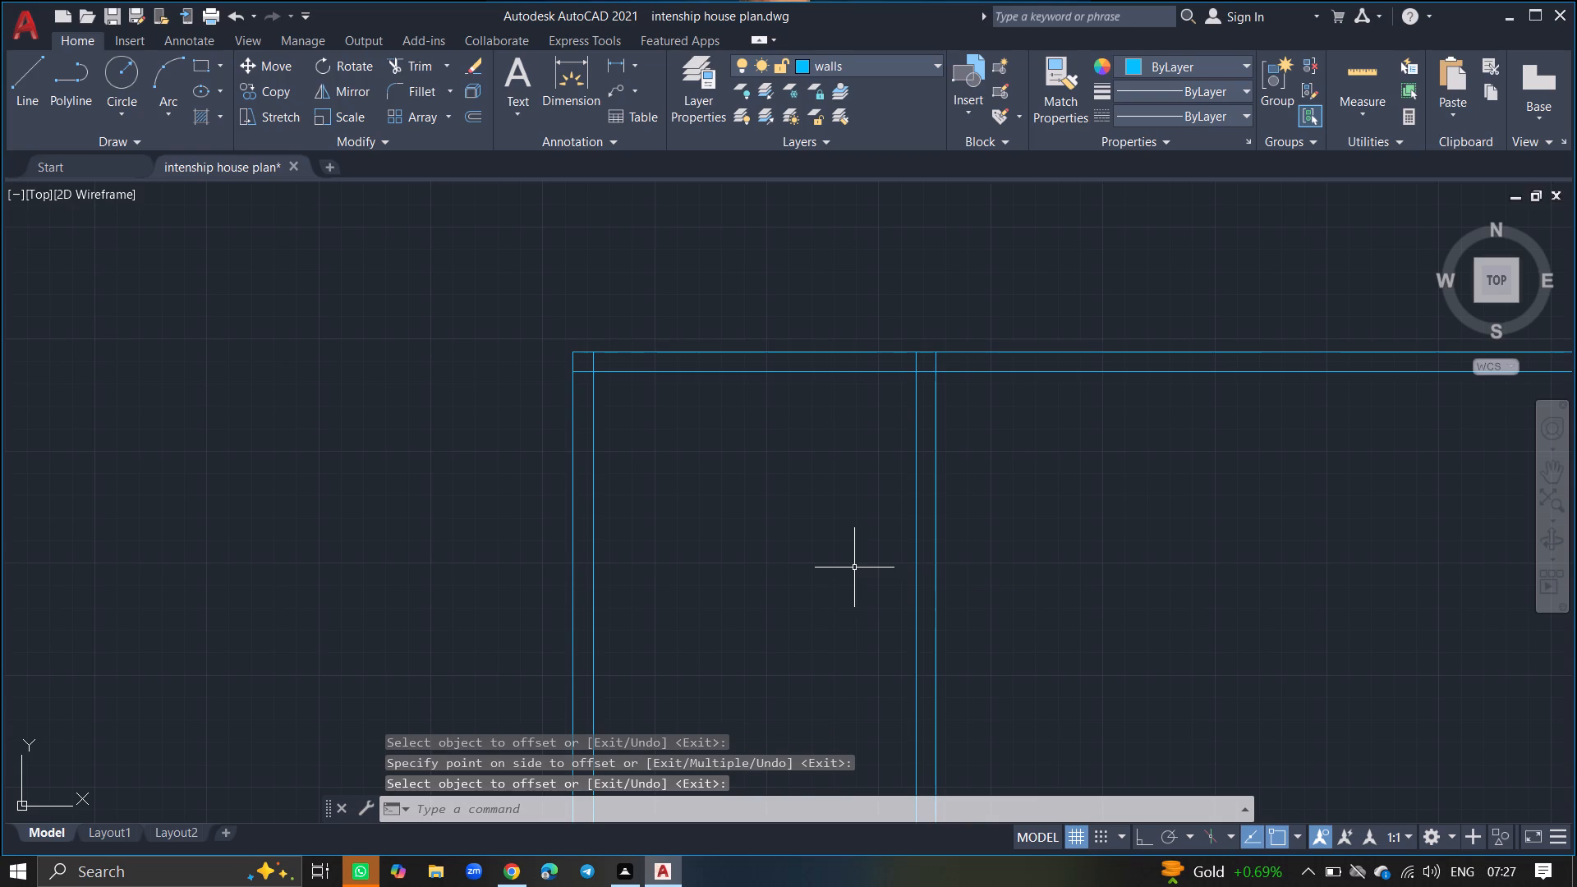
# Offset the inner face line of the new north wall 12' to the south.
pyautogui.press('o')
pyautogui.write('FF')
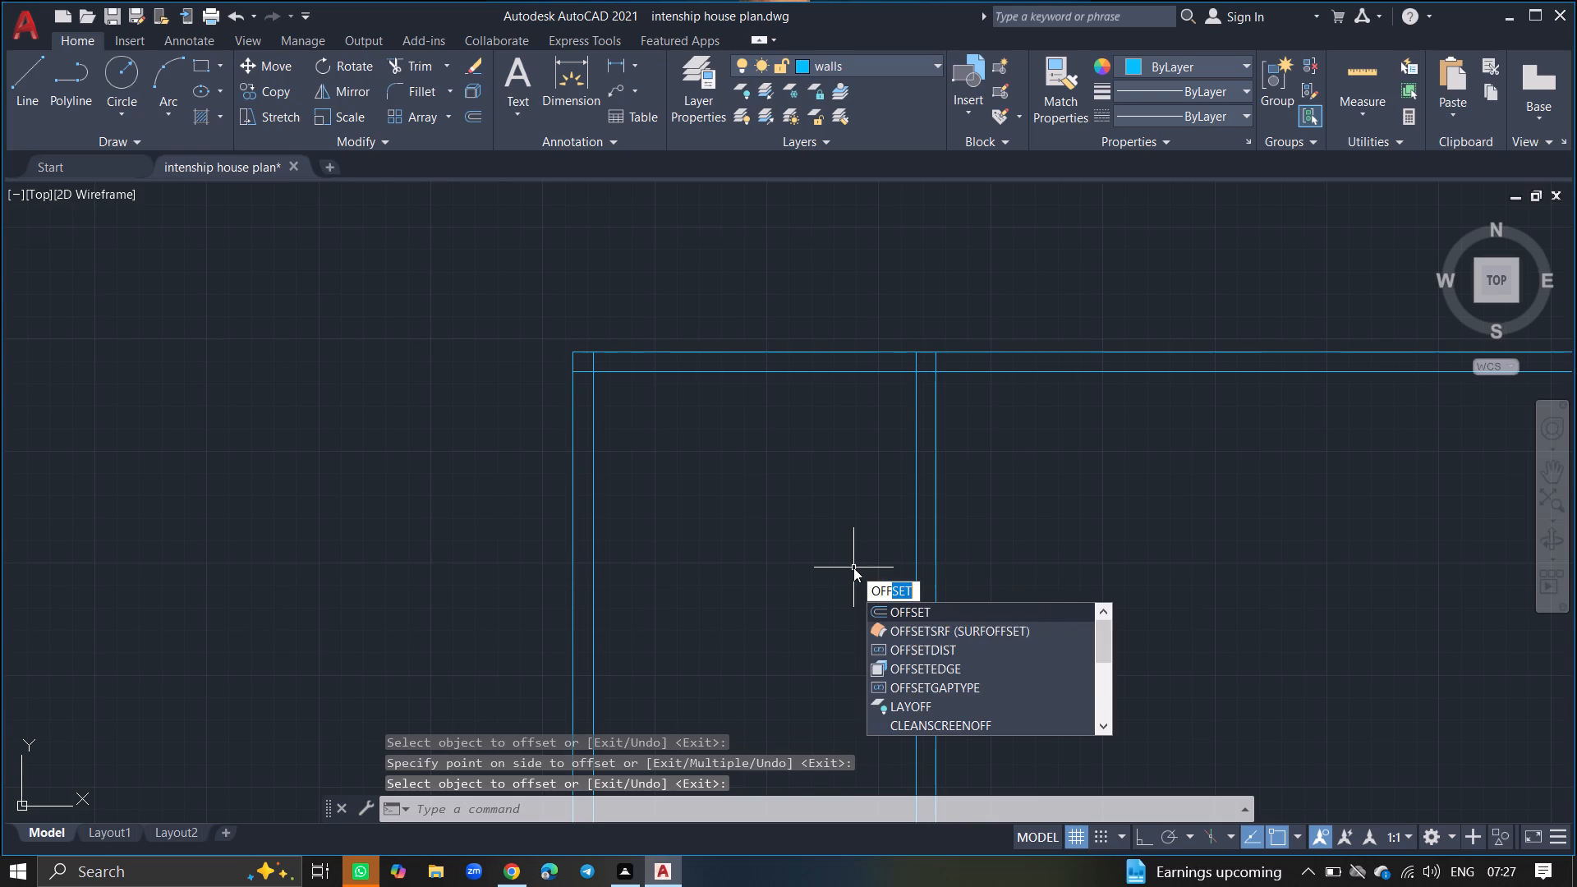
pyautogui.write('SET')
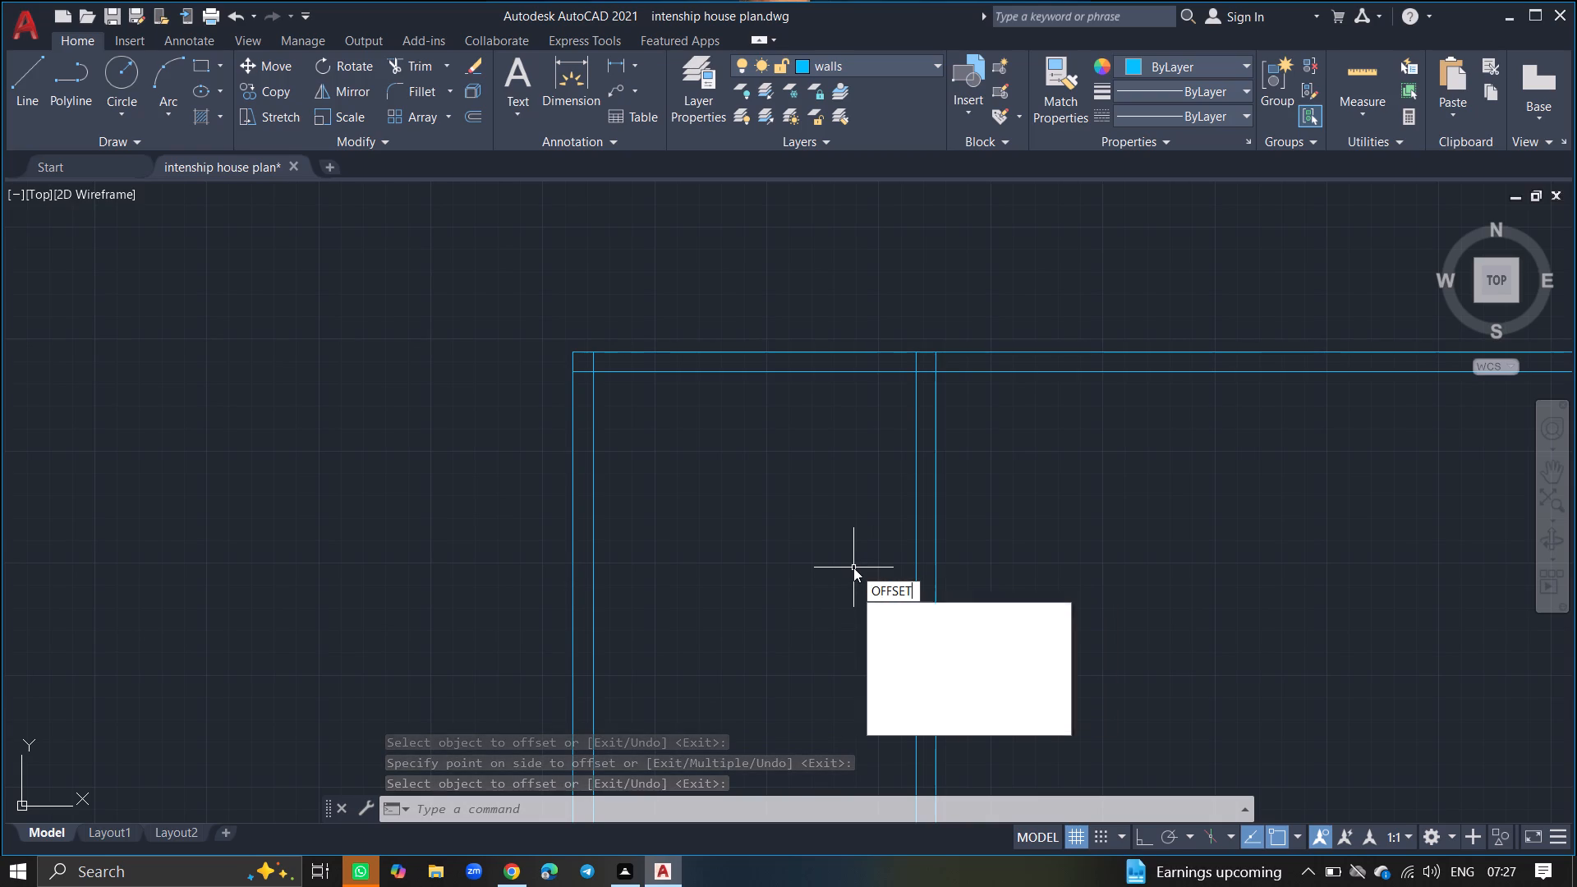
pyautogui.press('Return')
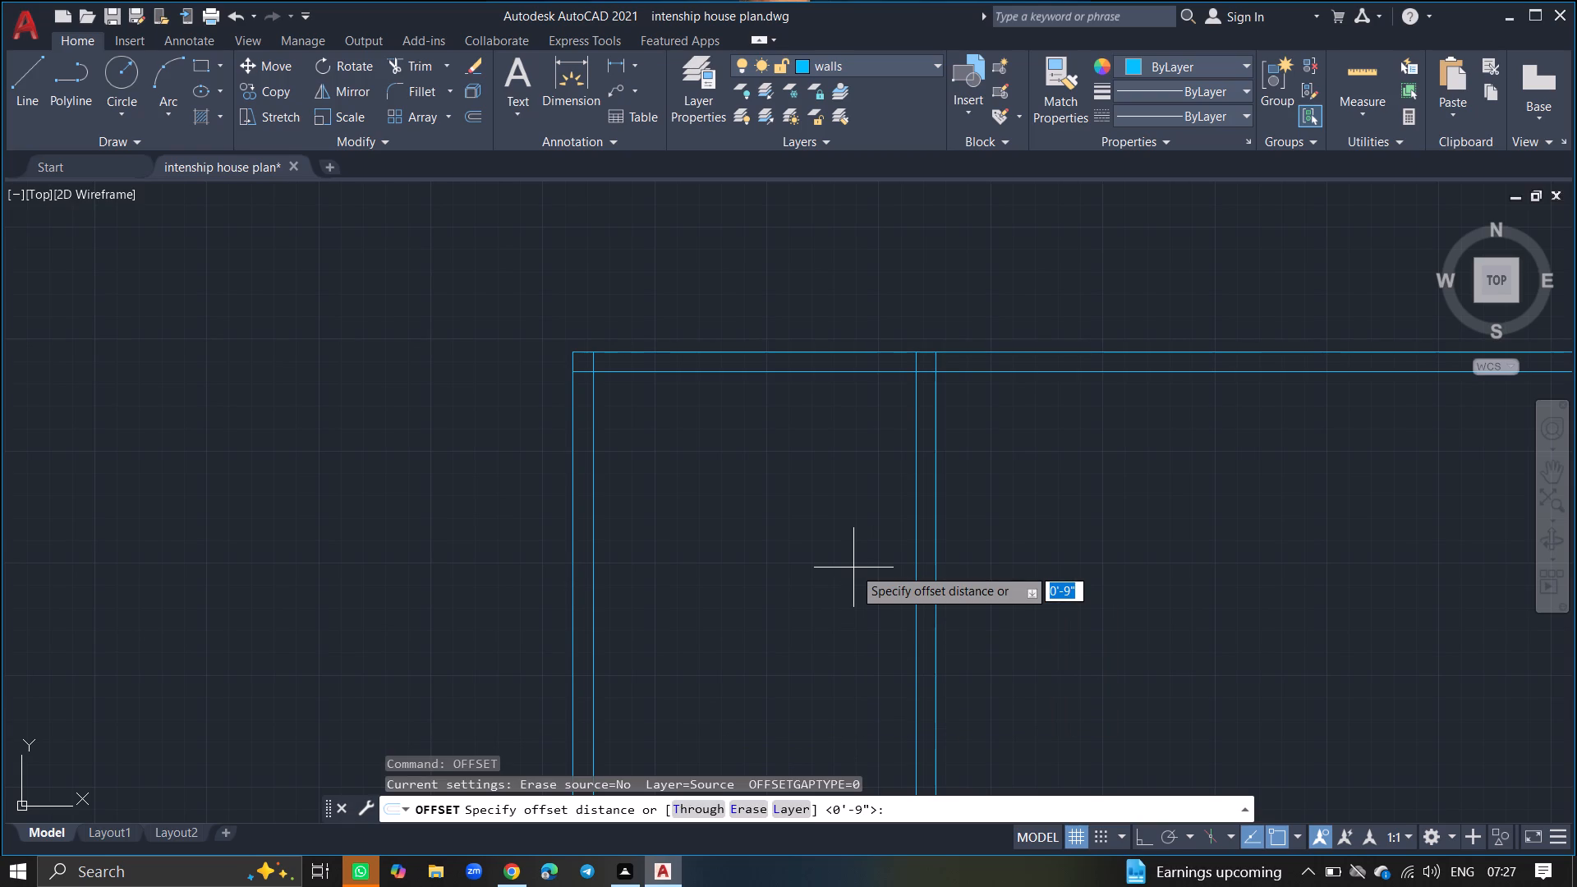
pyautogui.write('12')
pyautogui.press("'")
pyautogui.press('Return')
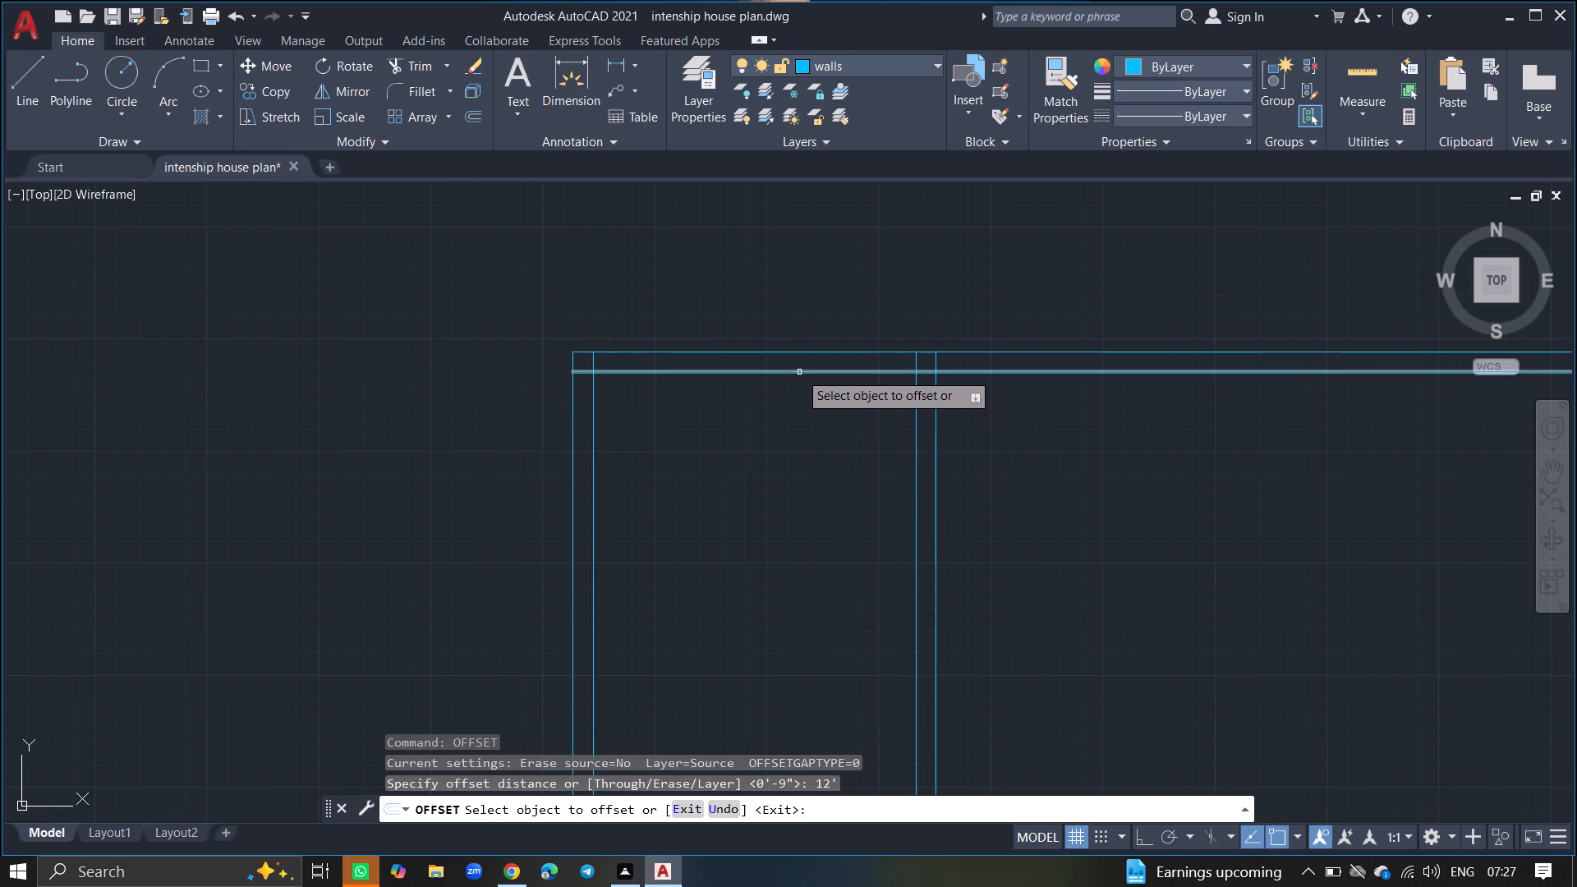
pyautogui.click(799, 372)
pyautogui.click(784, 448)
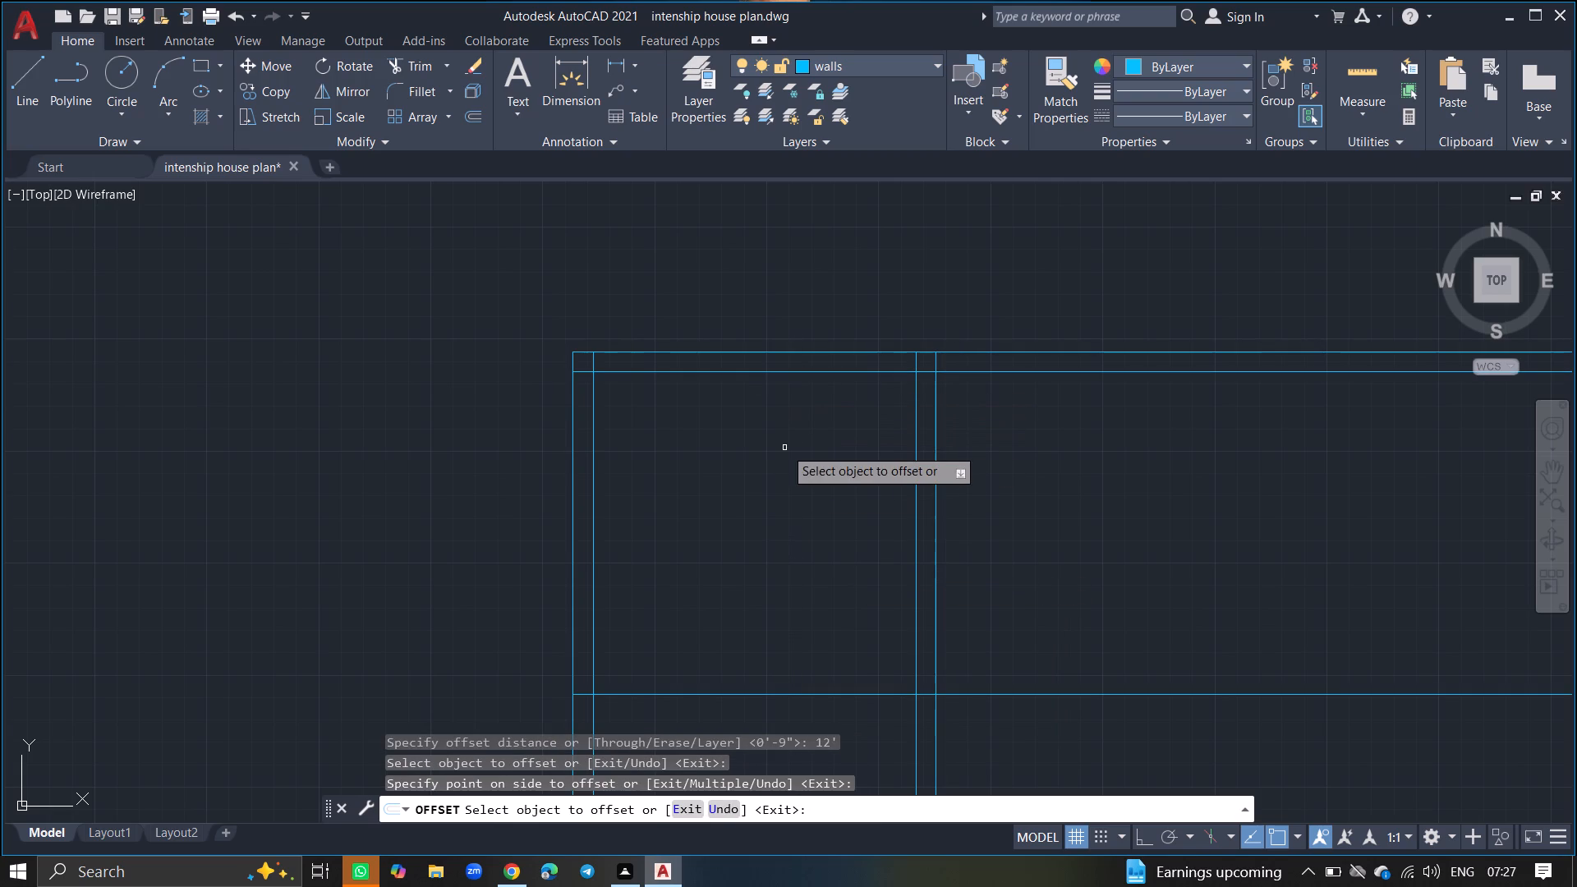
pyautogui.press('Return')
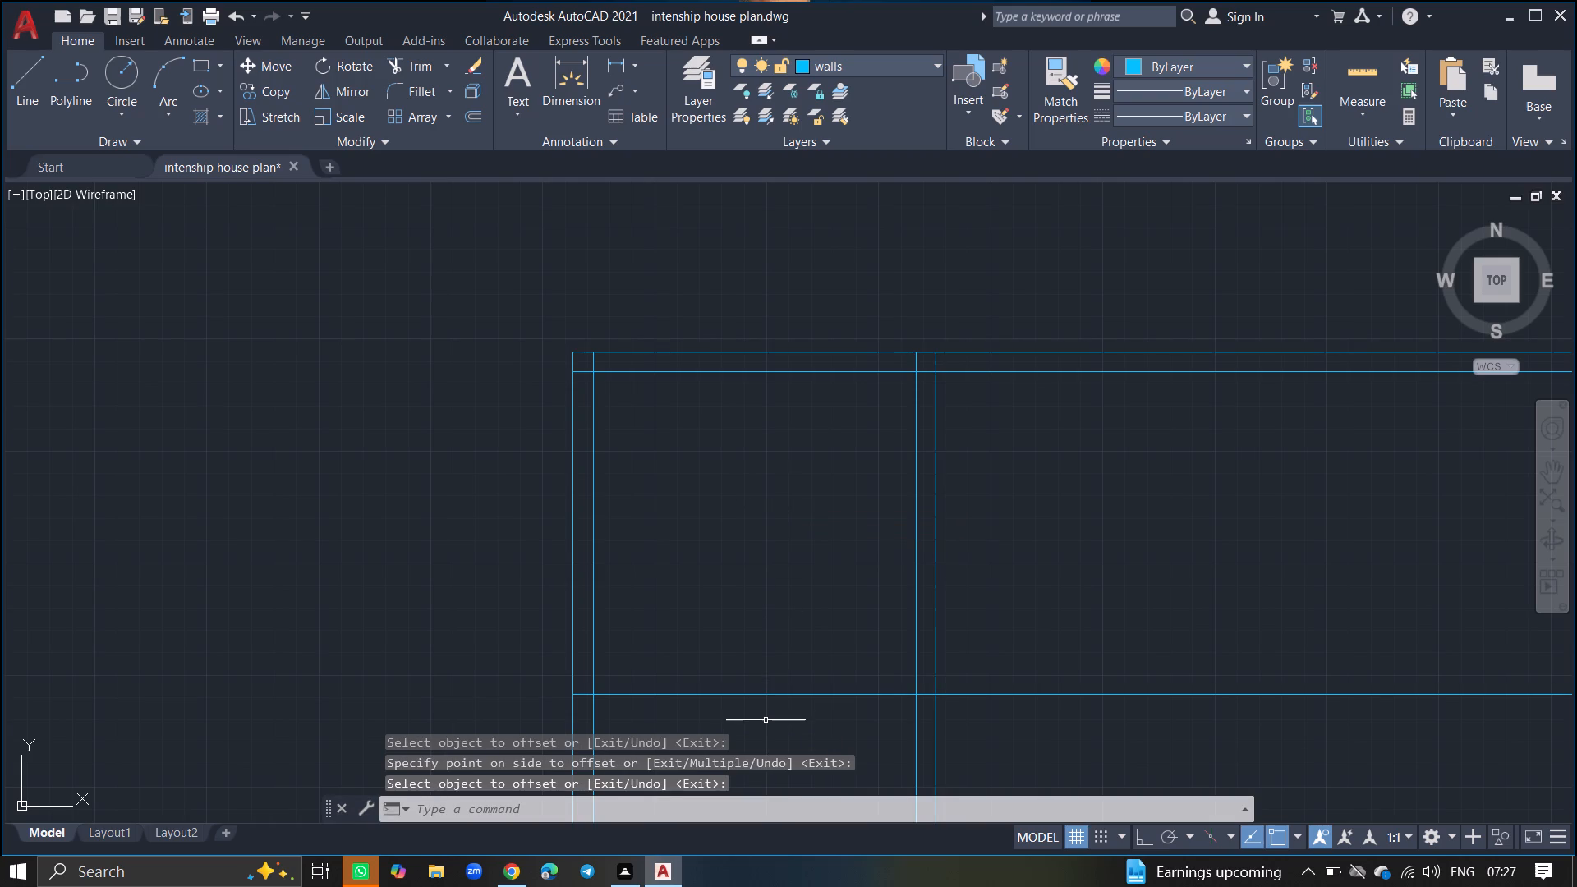
# Offset the horizontal line along the south side of the northwest room 9" to the south to form a double wall line.
pyautogui.keyDown('ctrl'); pyautogui.scroll(4, 766, 720); pyautogui.keyUp('ctrl')
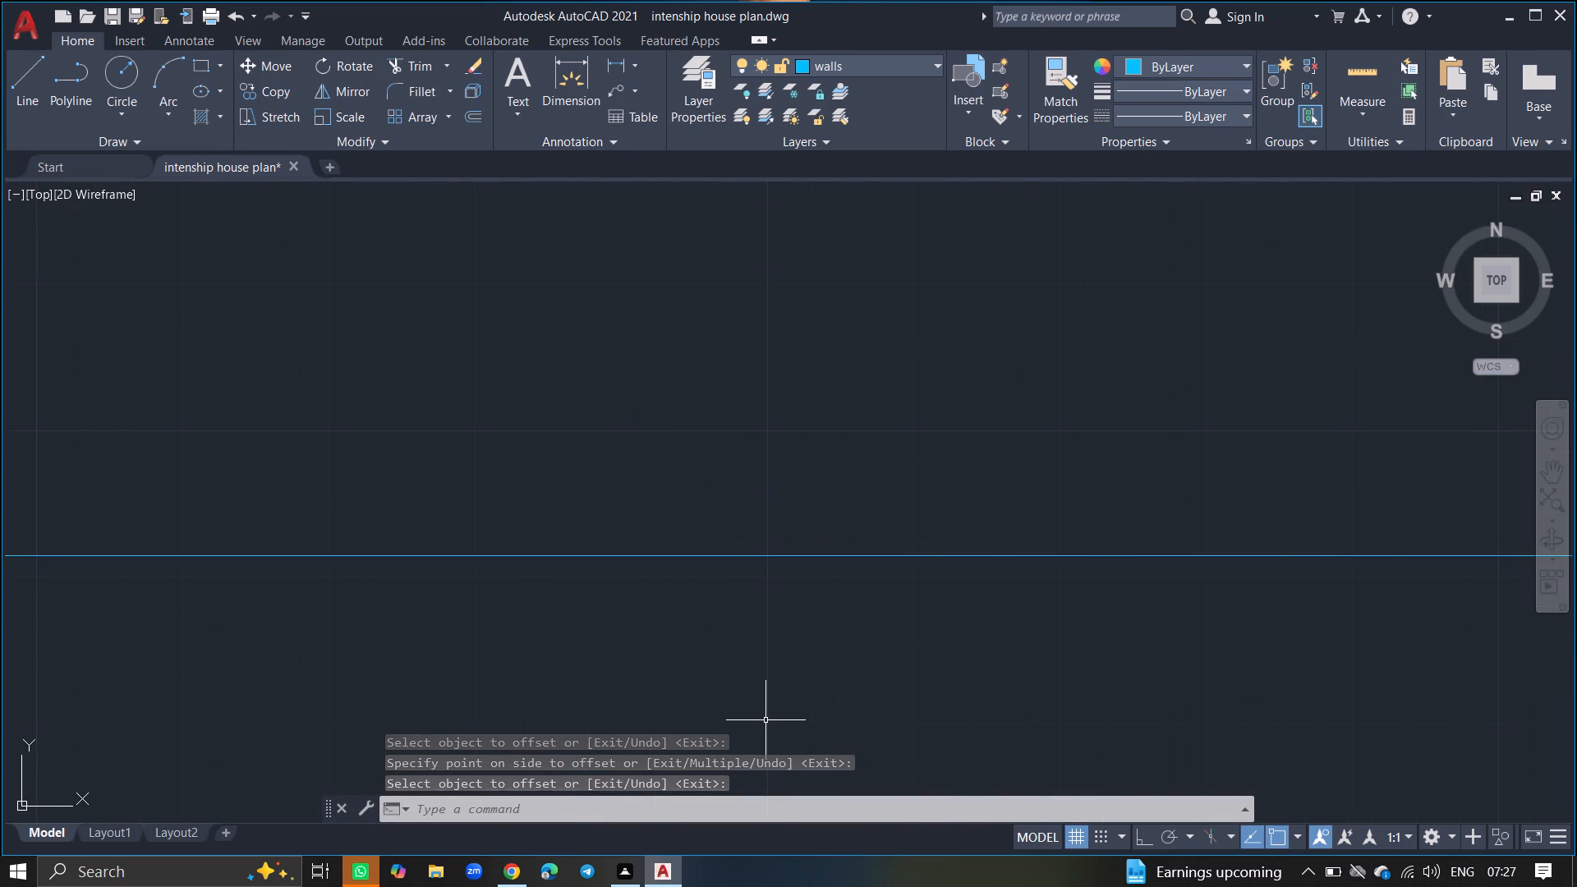
pyautogui.press('o')
pyautogui.write('FFSET')
pyautogui.press('Return')
pyautogui.press('9')
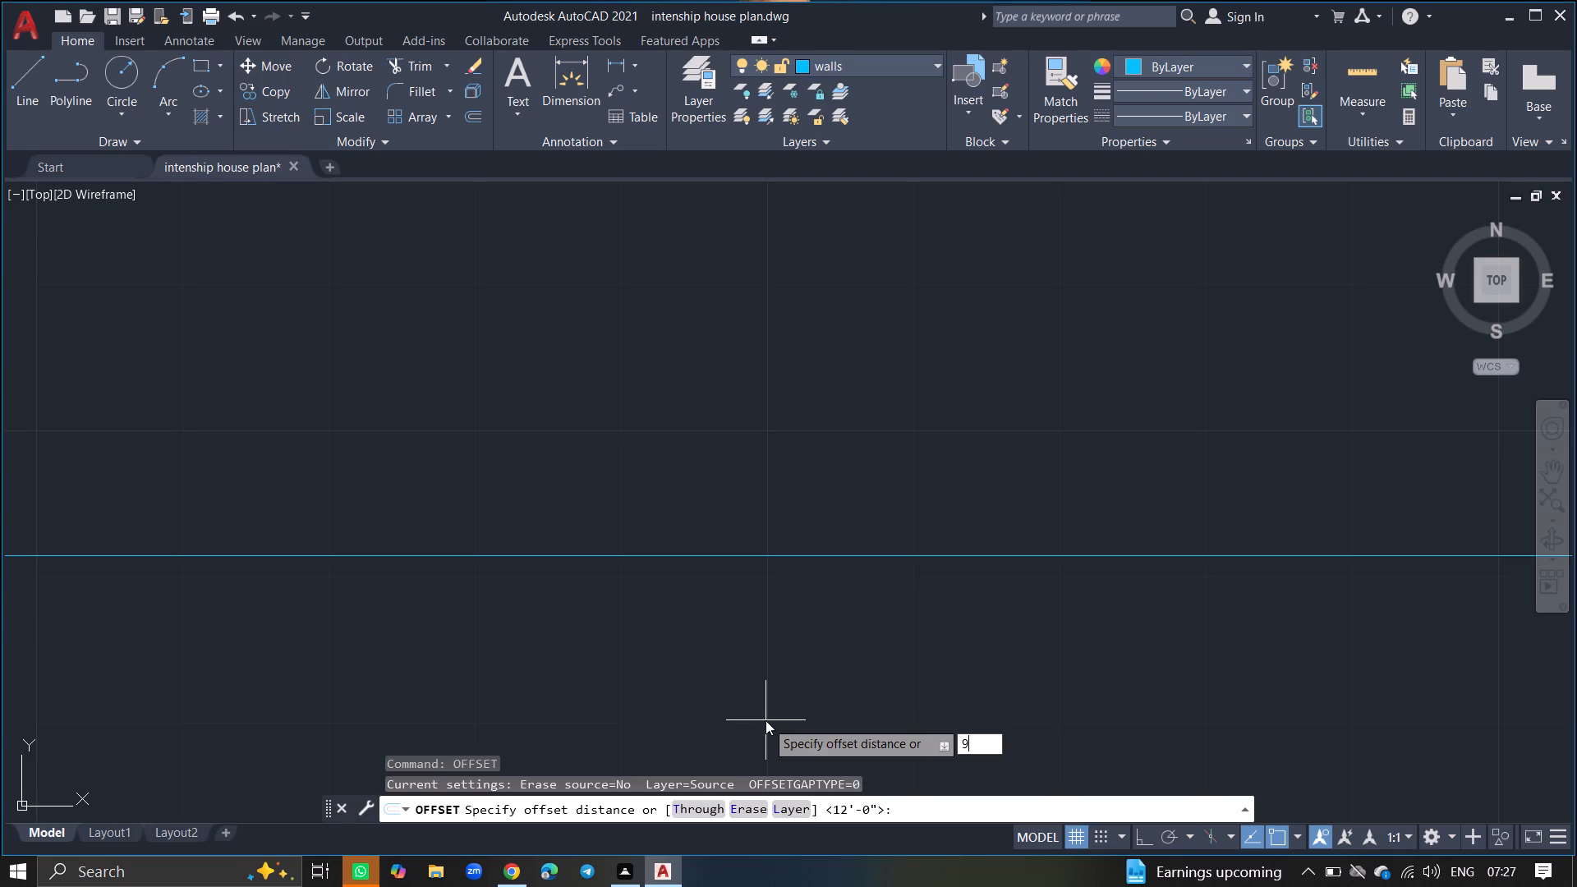
pyautogui.hotkey('shift', '"')
pyautogui.press('Return')
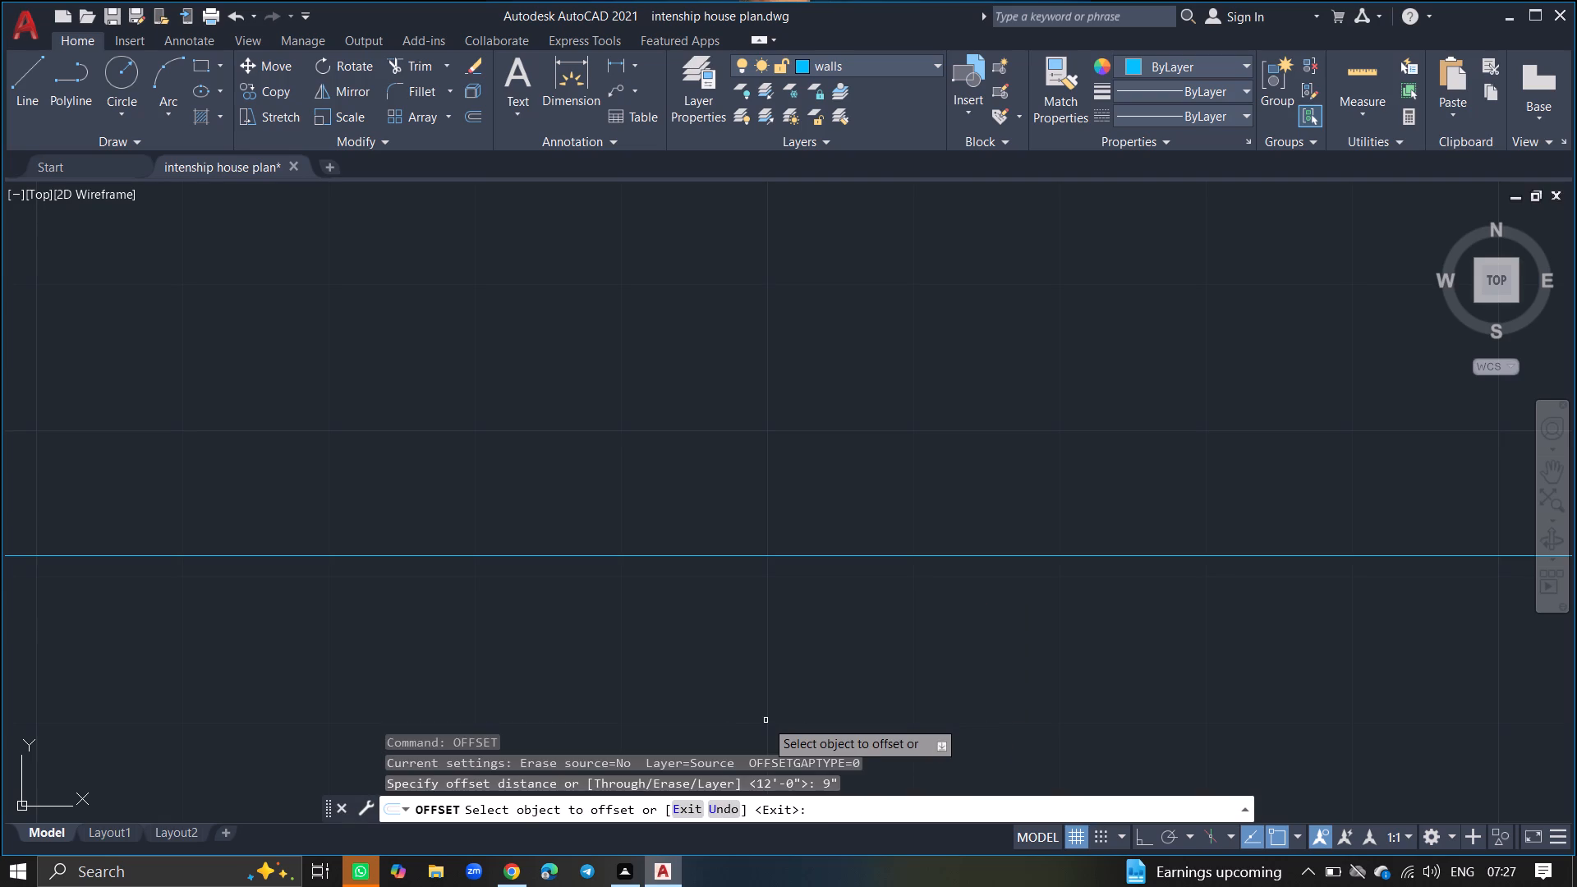
pyautogui.keyDown('ctrl'); pyautogui.scroll(-4, 766, 720); pyautogui.keyUp('ctrl')
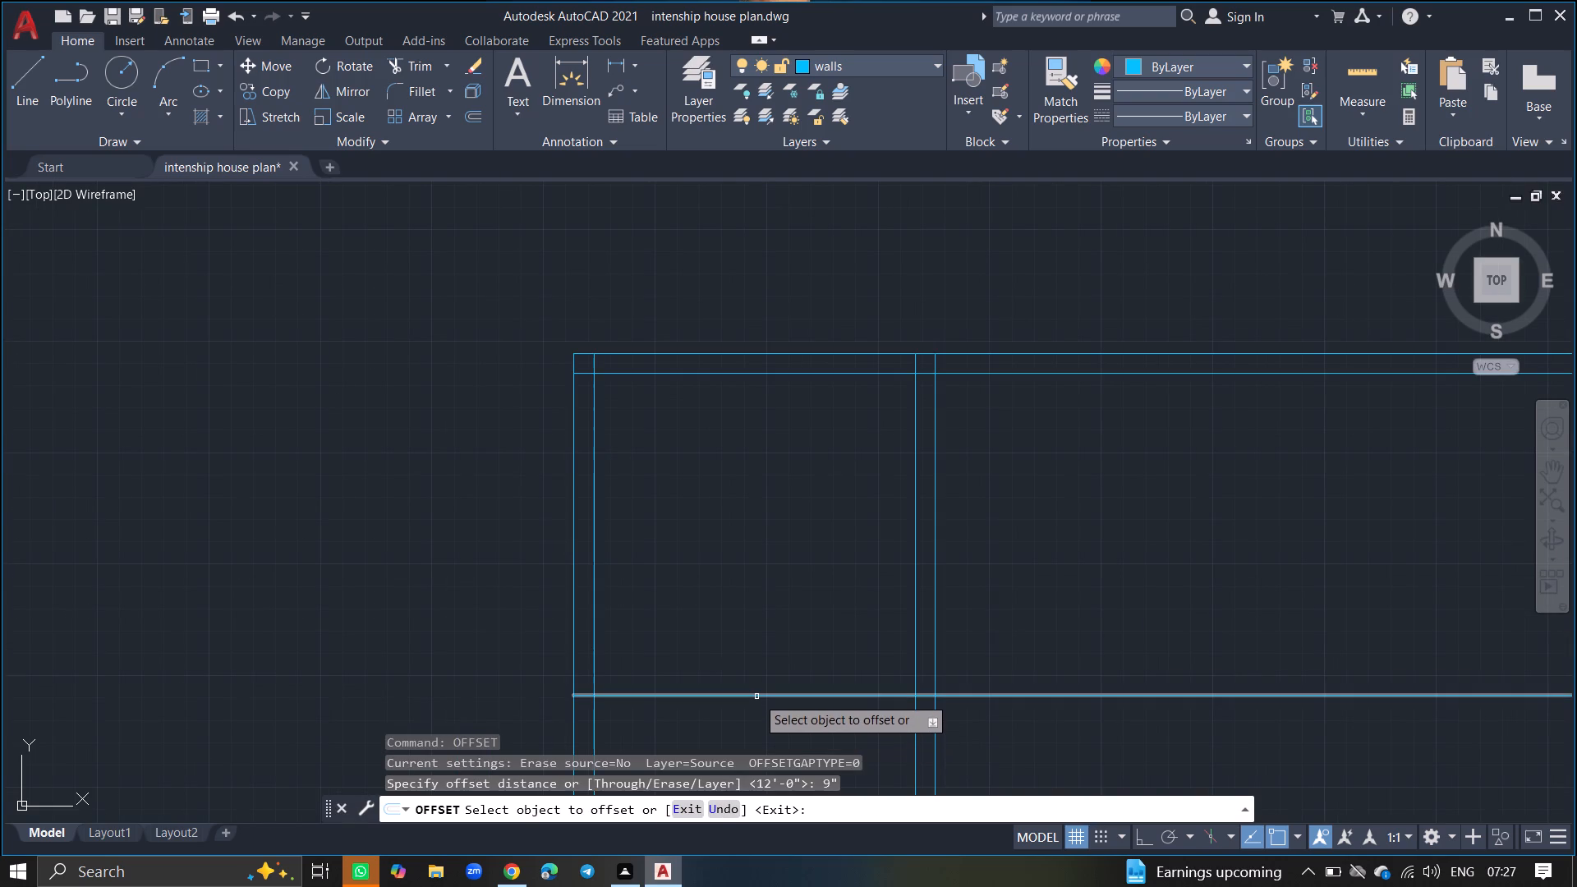
pyautogui.moveTo(756, 696); pyautogui.dragTo(753, 734)
pyautogui.click(753, 734)
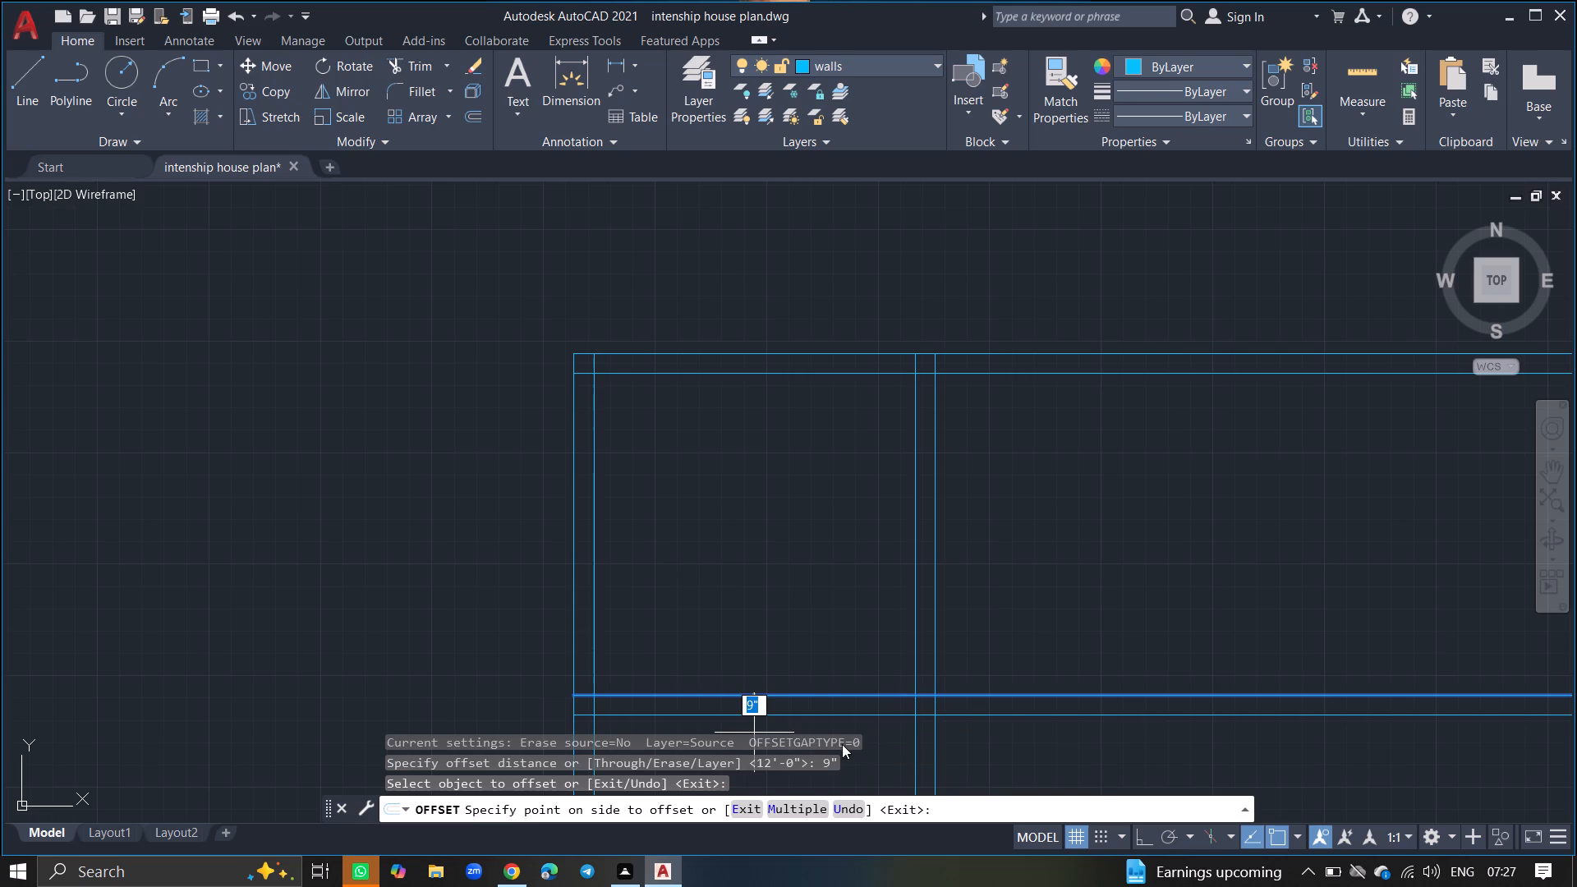
pyautogui.click(876, 759)
pyautogui.press('Return')
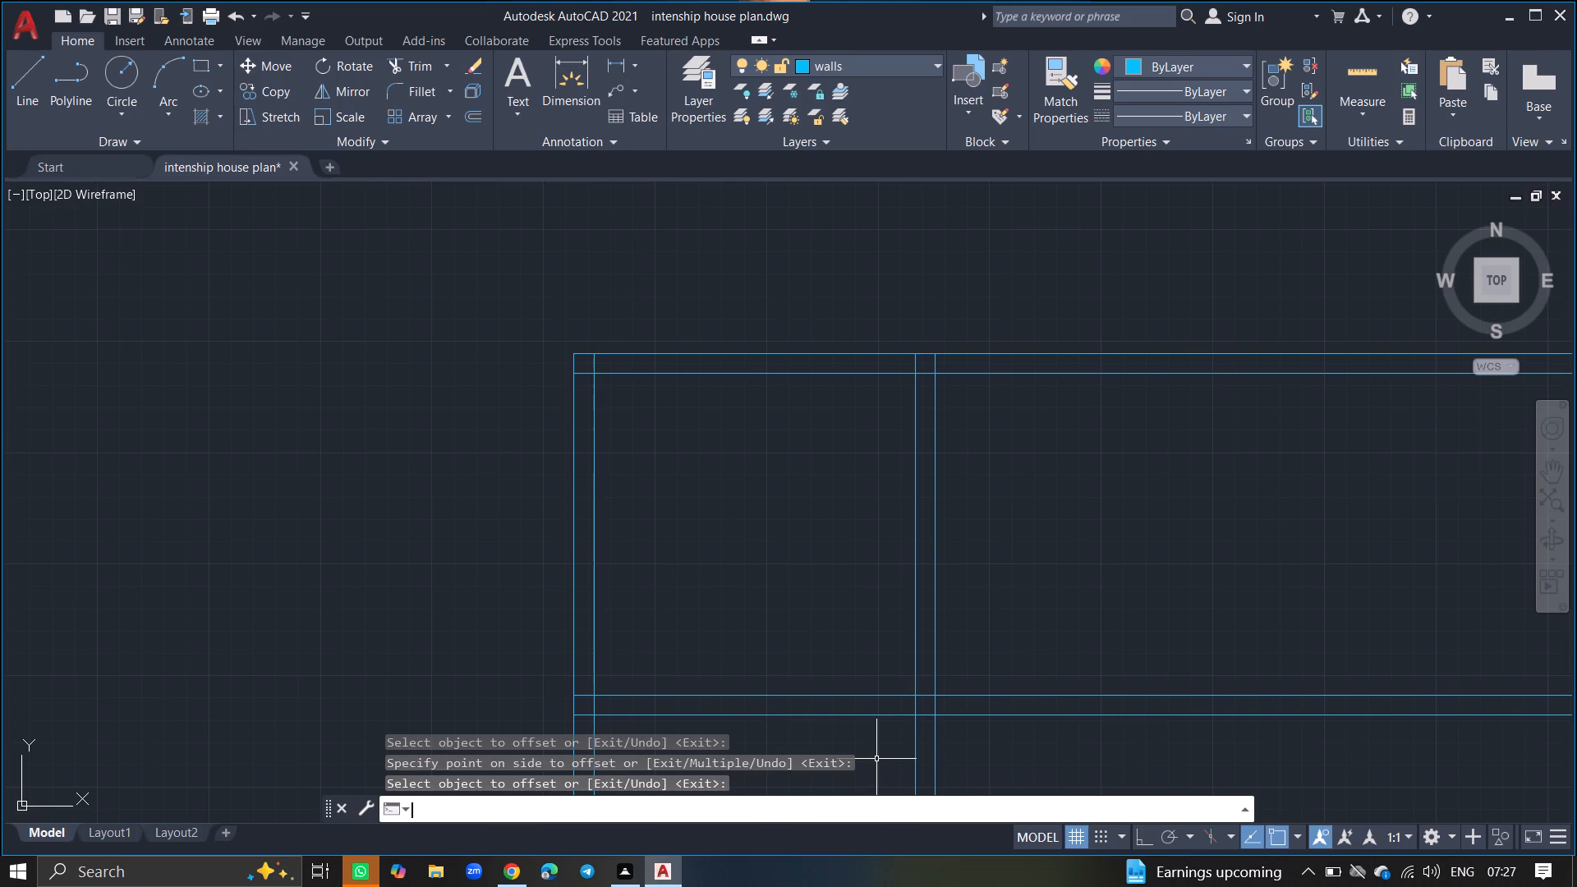
# Trim the room's south wall lines beyond its east wall and the east wall lines below its south wall to form the southeast corner.
pyautogui.write('TR')
pyautogui.write('IM')
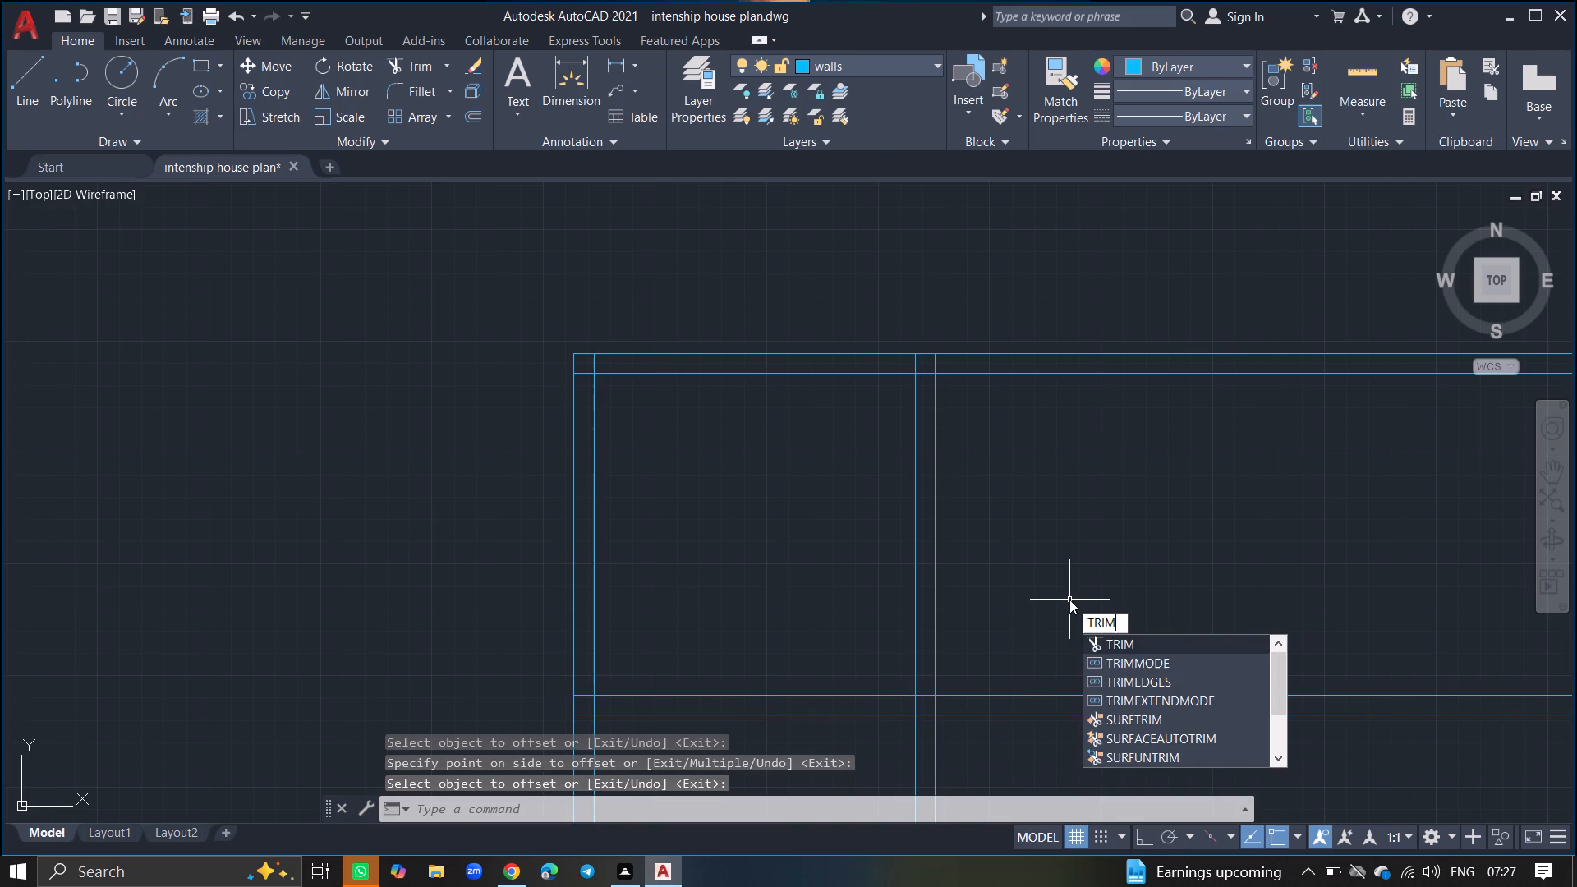
pyautogui.press('Return')
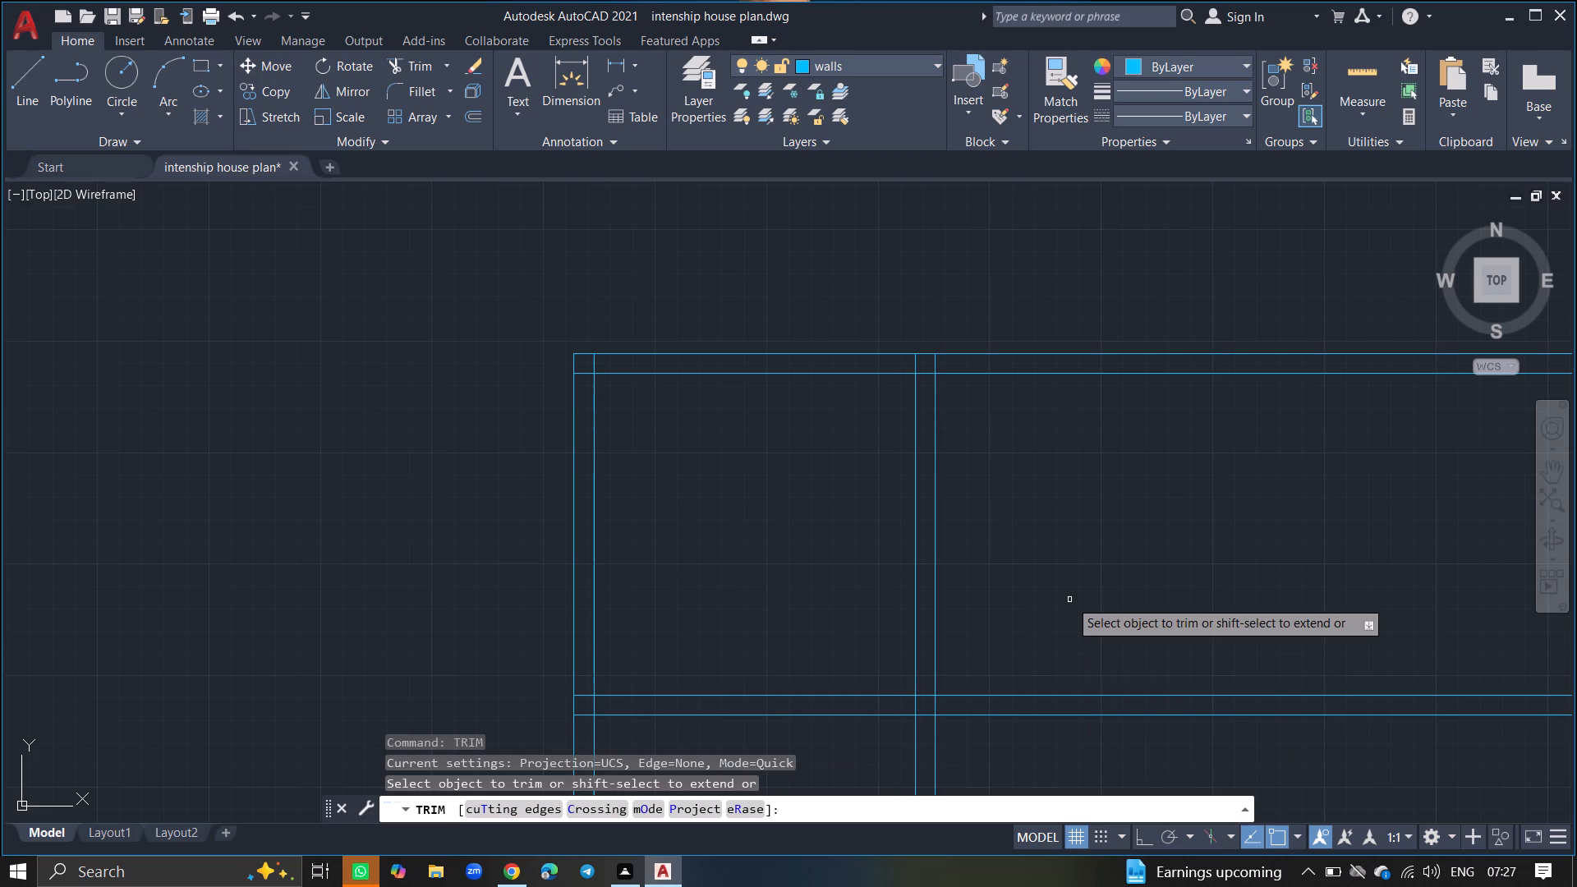
pyautogui.click(1059, 694)
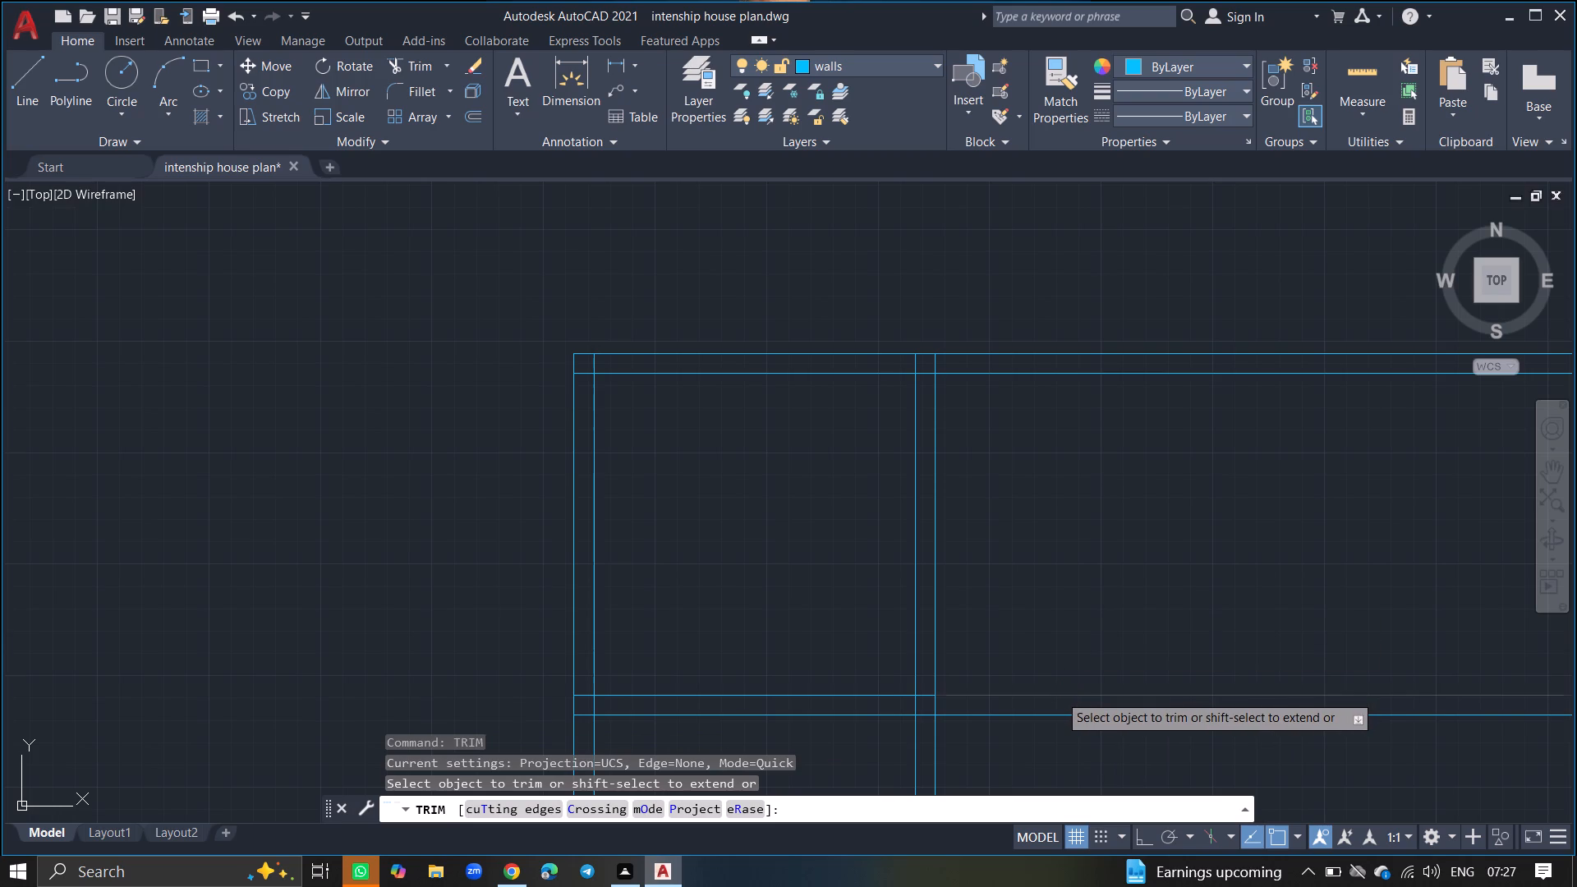
pyautogui.click(1050, 714)
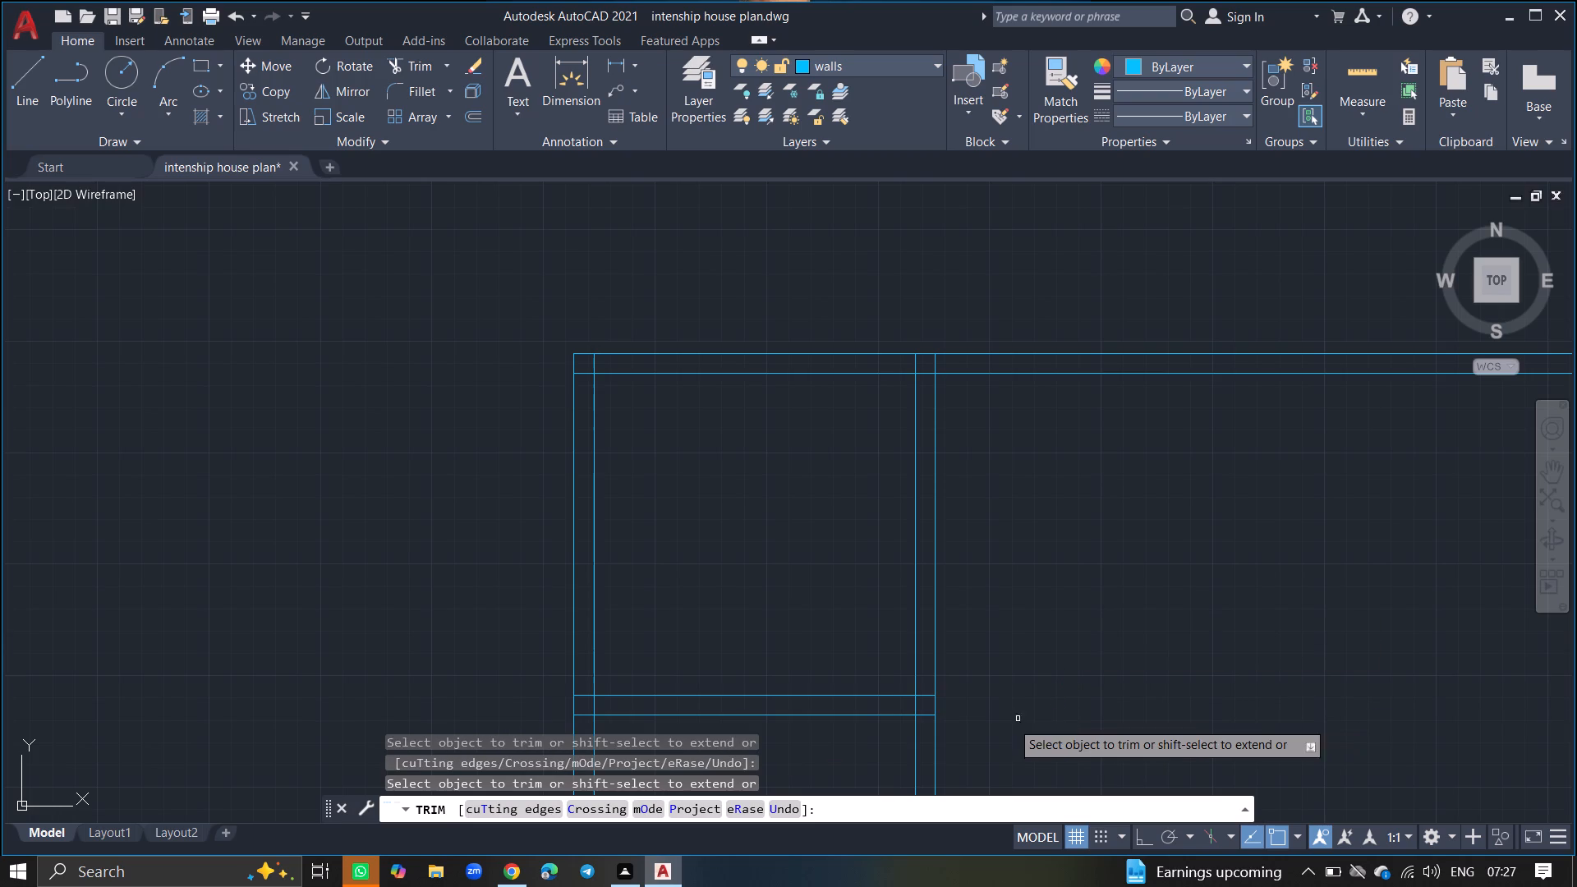
pyautogui.click(936, 752)
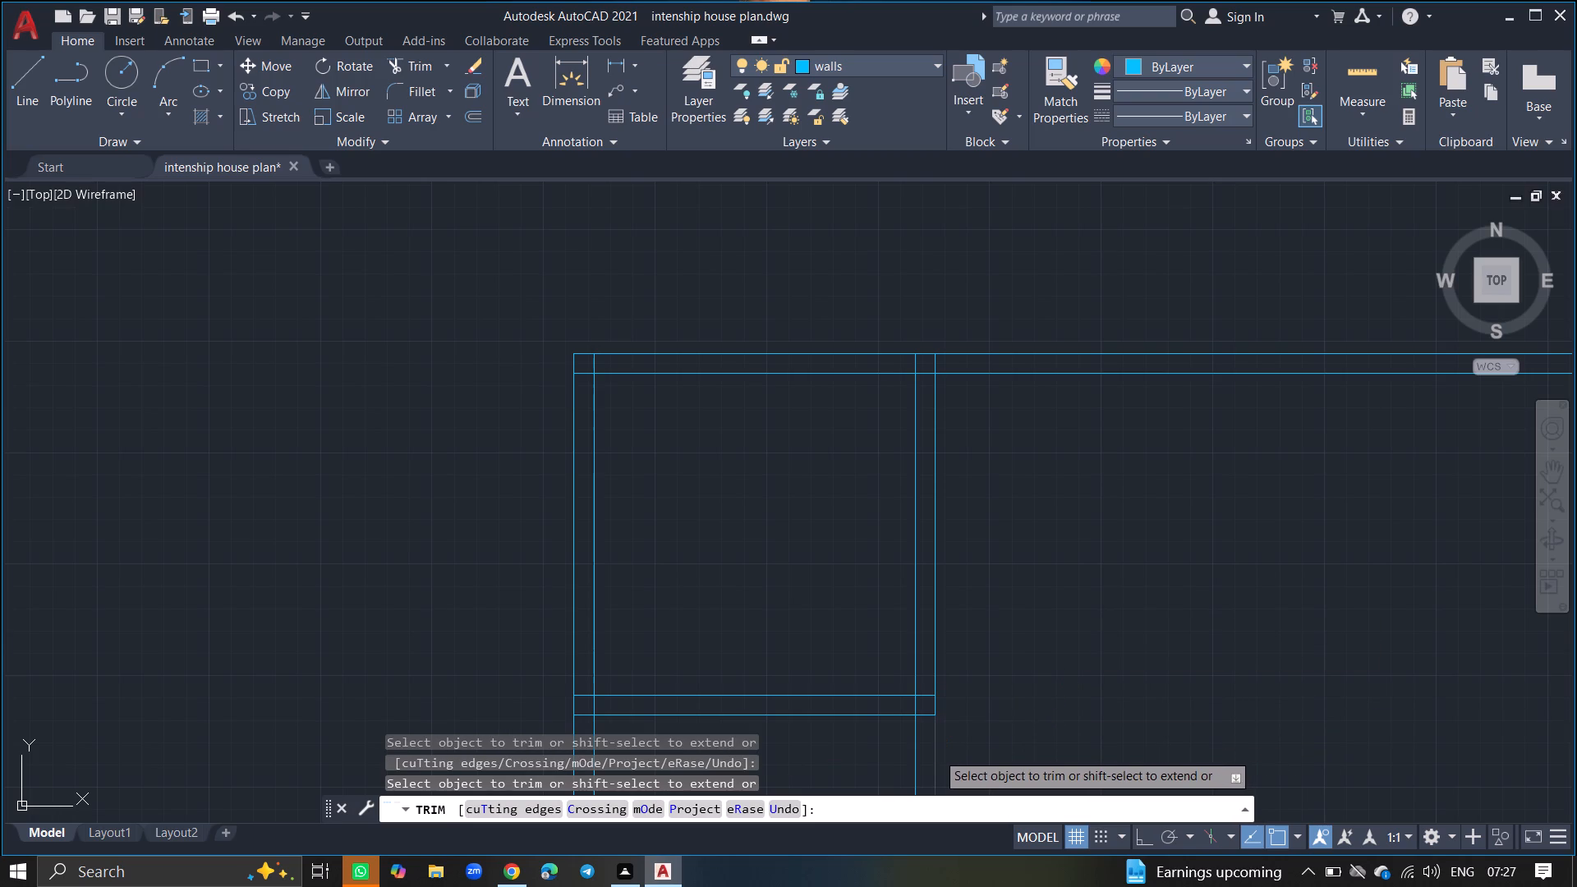
pyautogui.click(910, 753)
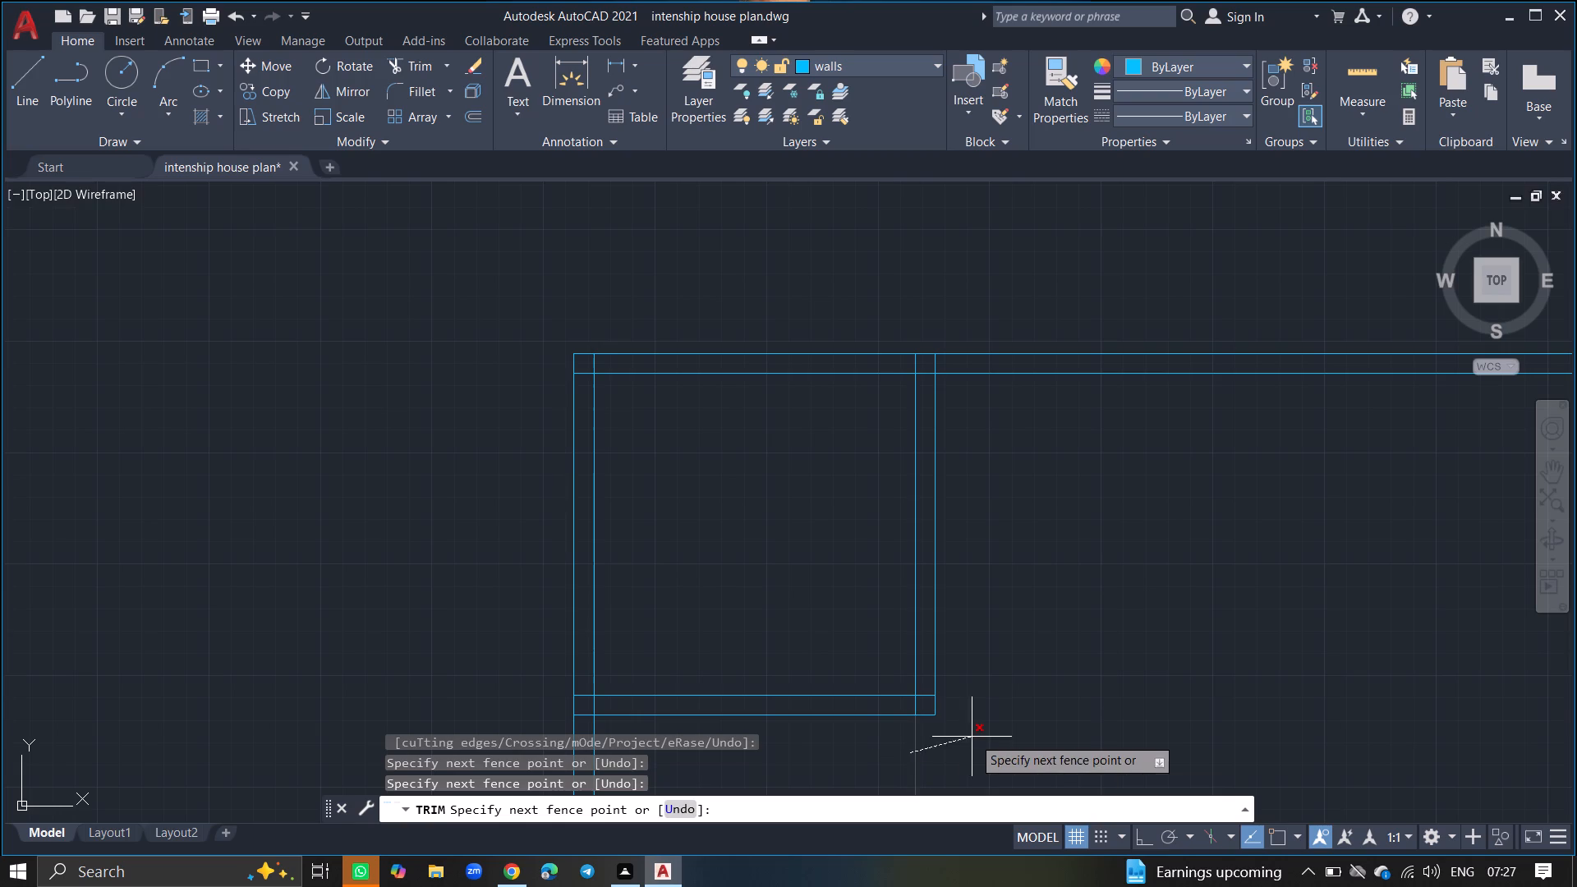
pyautogui.click(973, 736)
pyautogui.press('Return')
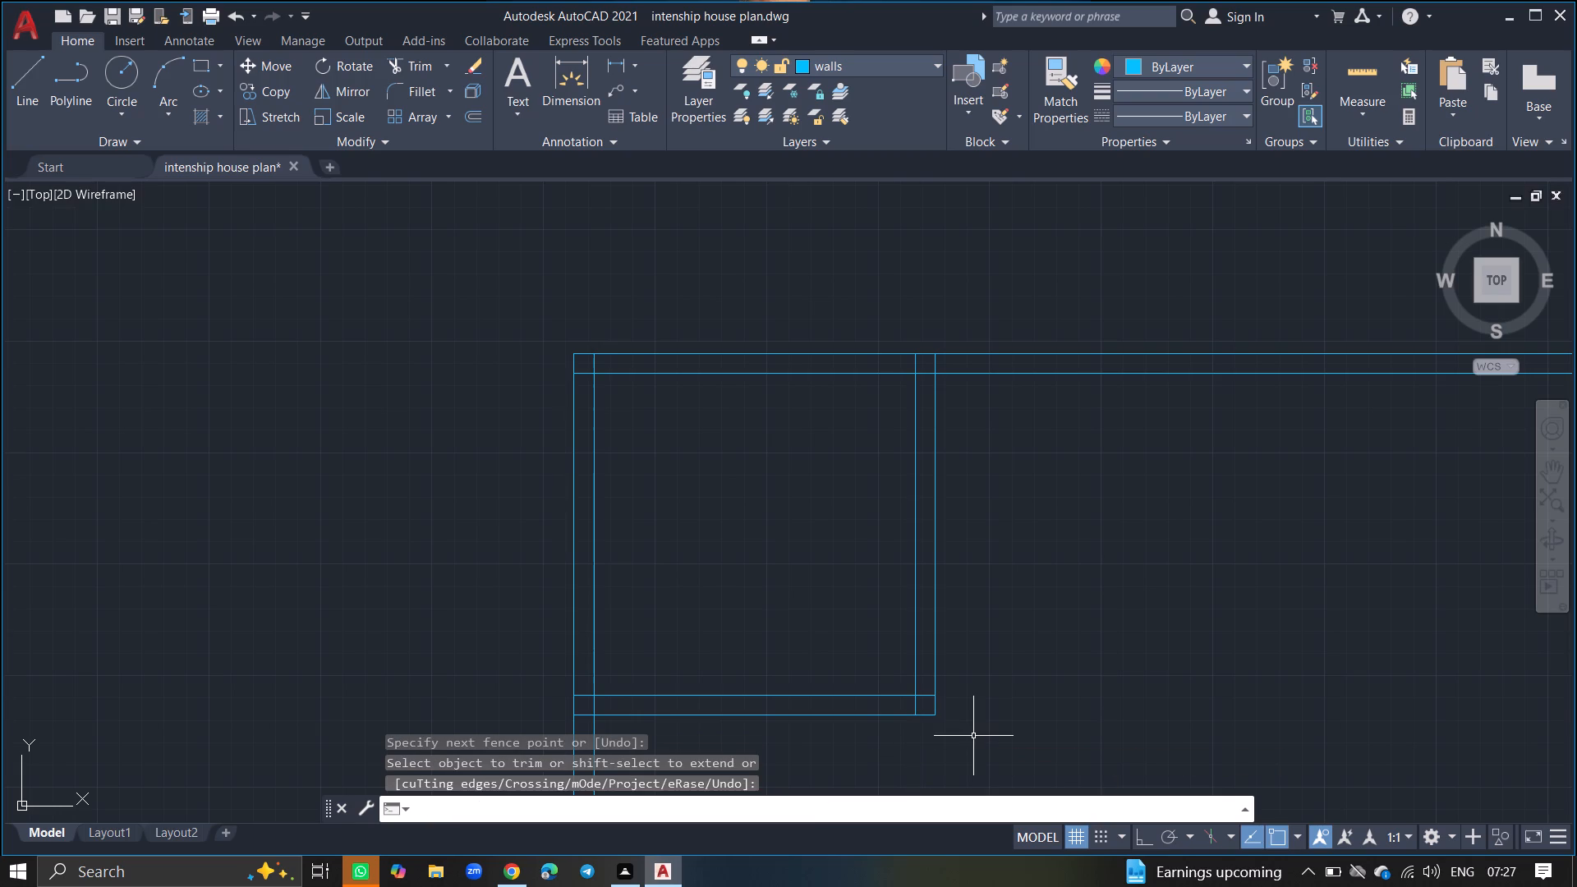
# Offset the outer face line of the northwest room's east wall 5' to the east.
pyautogui.write('OFFSET')
pyautogui.press('Return')
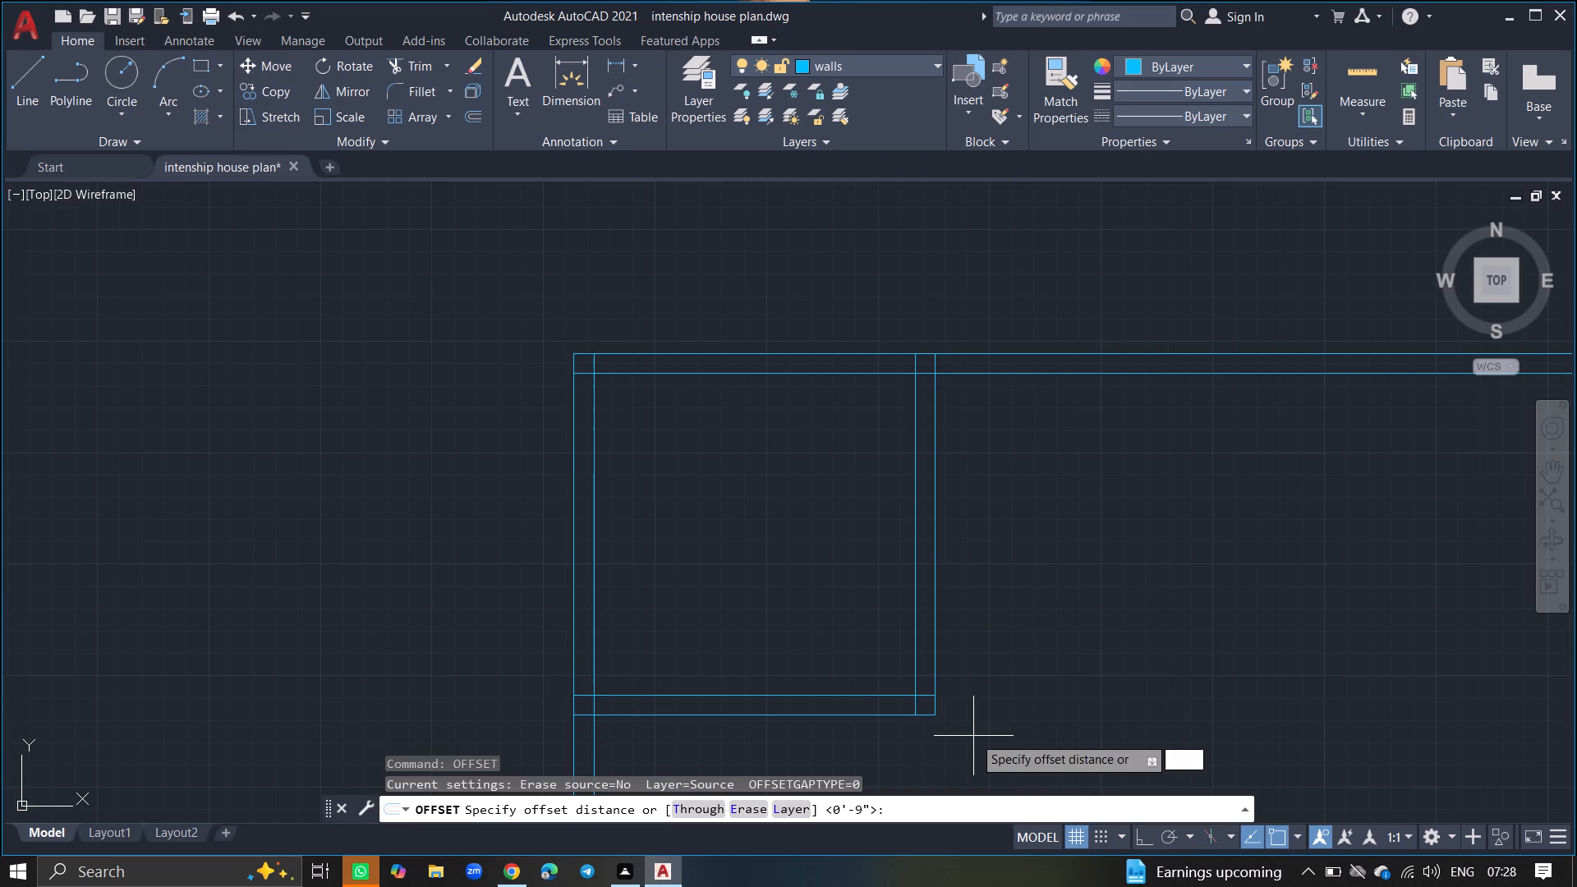
pyautogui.write("5'")
pyautogui.press('Return')
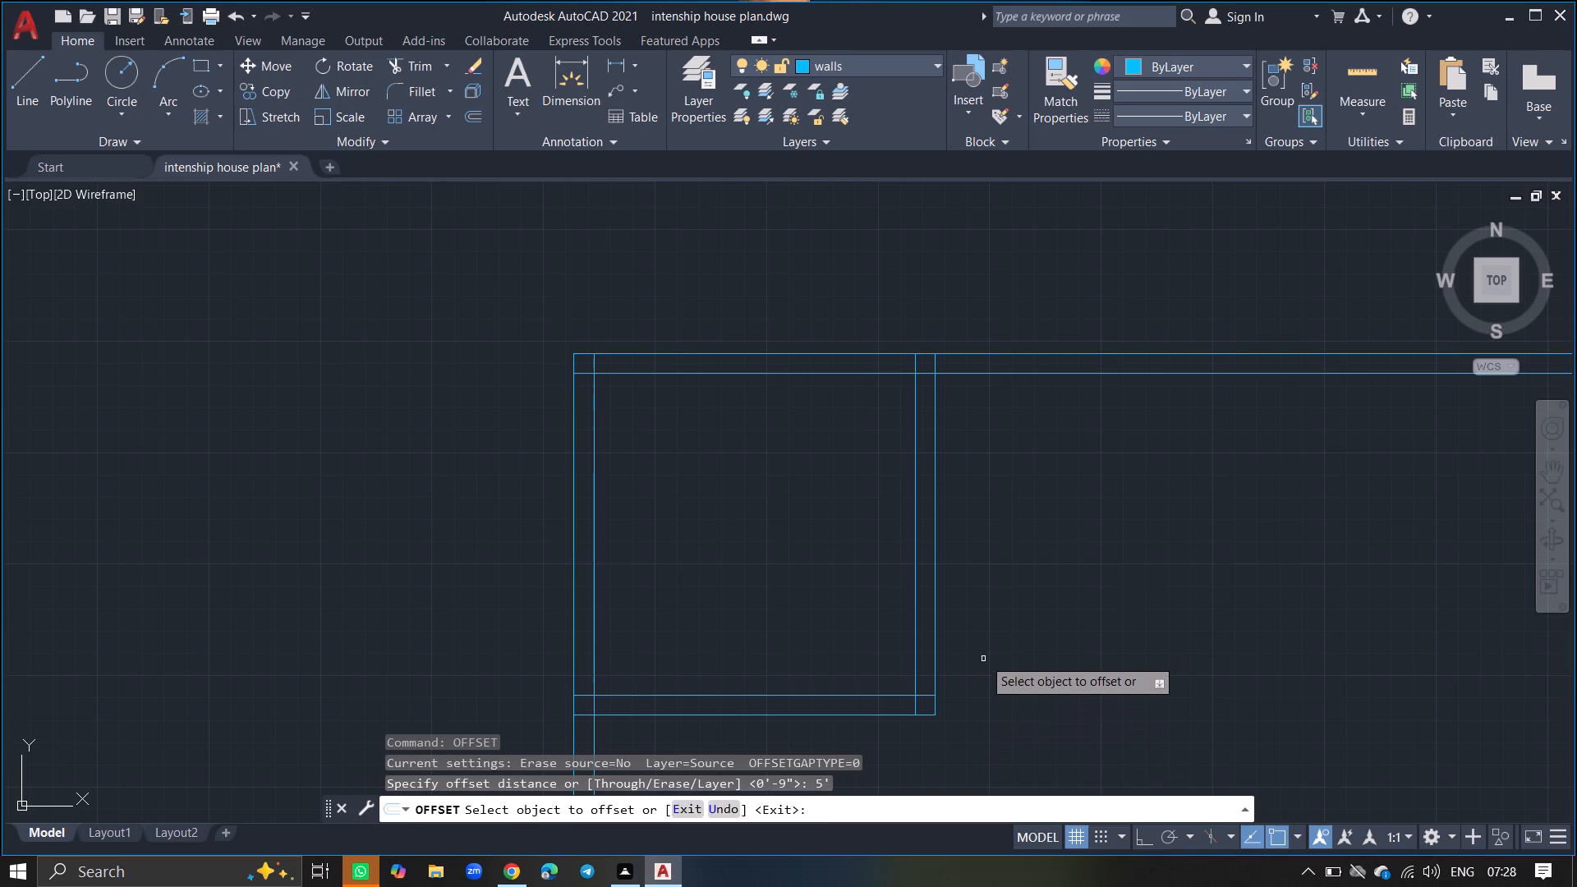
pyautogui.click(936, 618)
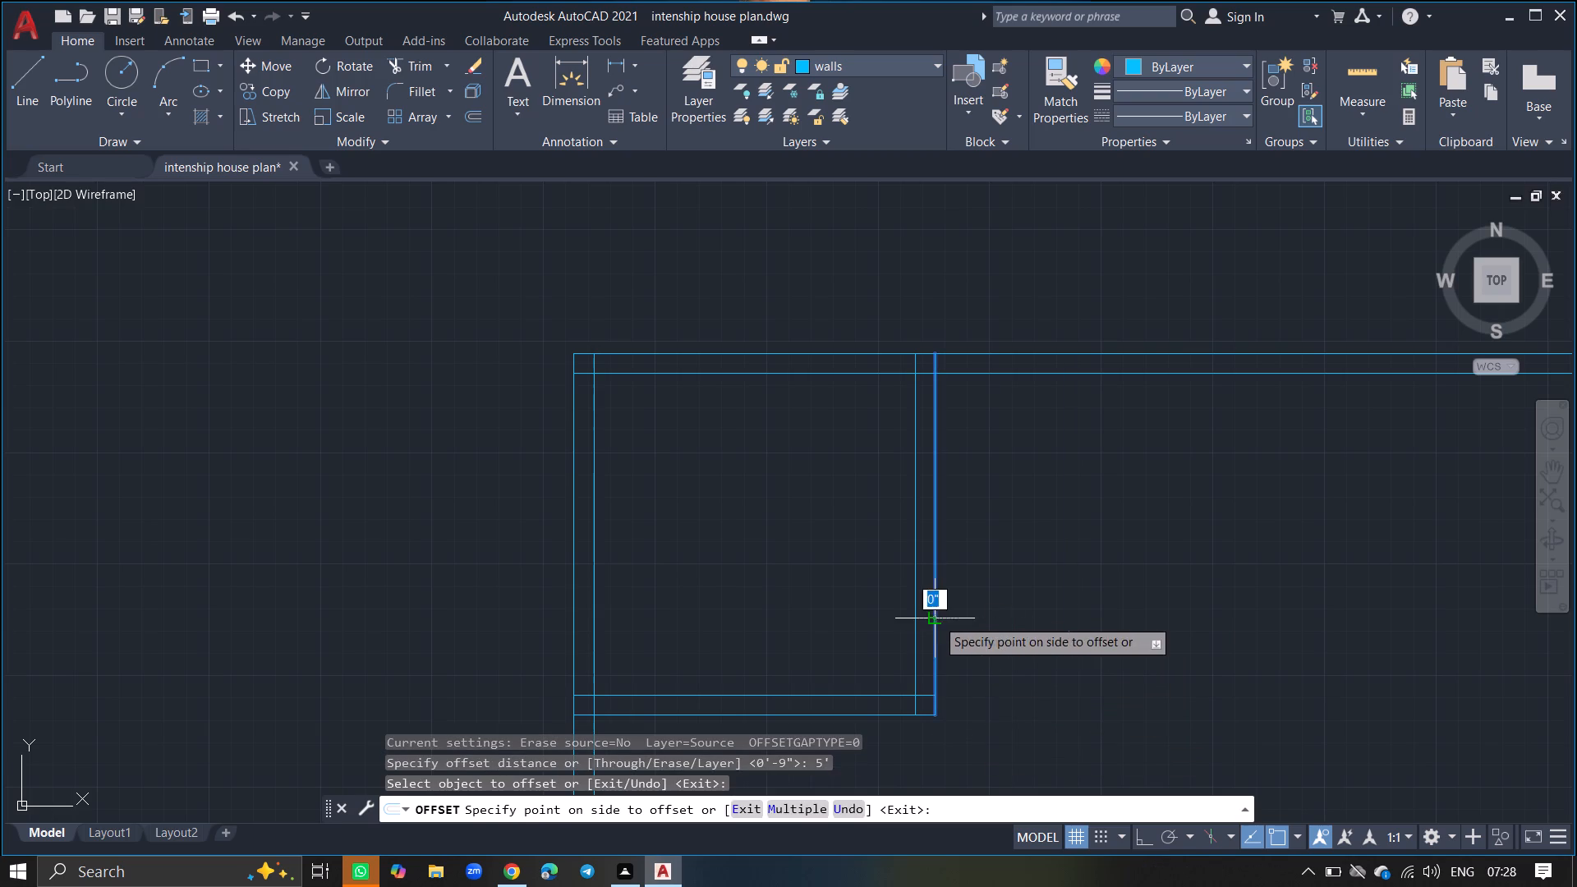
pyautogui.click(1014, 604)
pyautogui.press('Return')
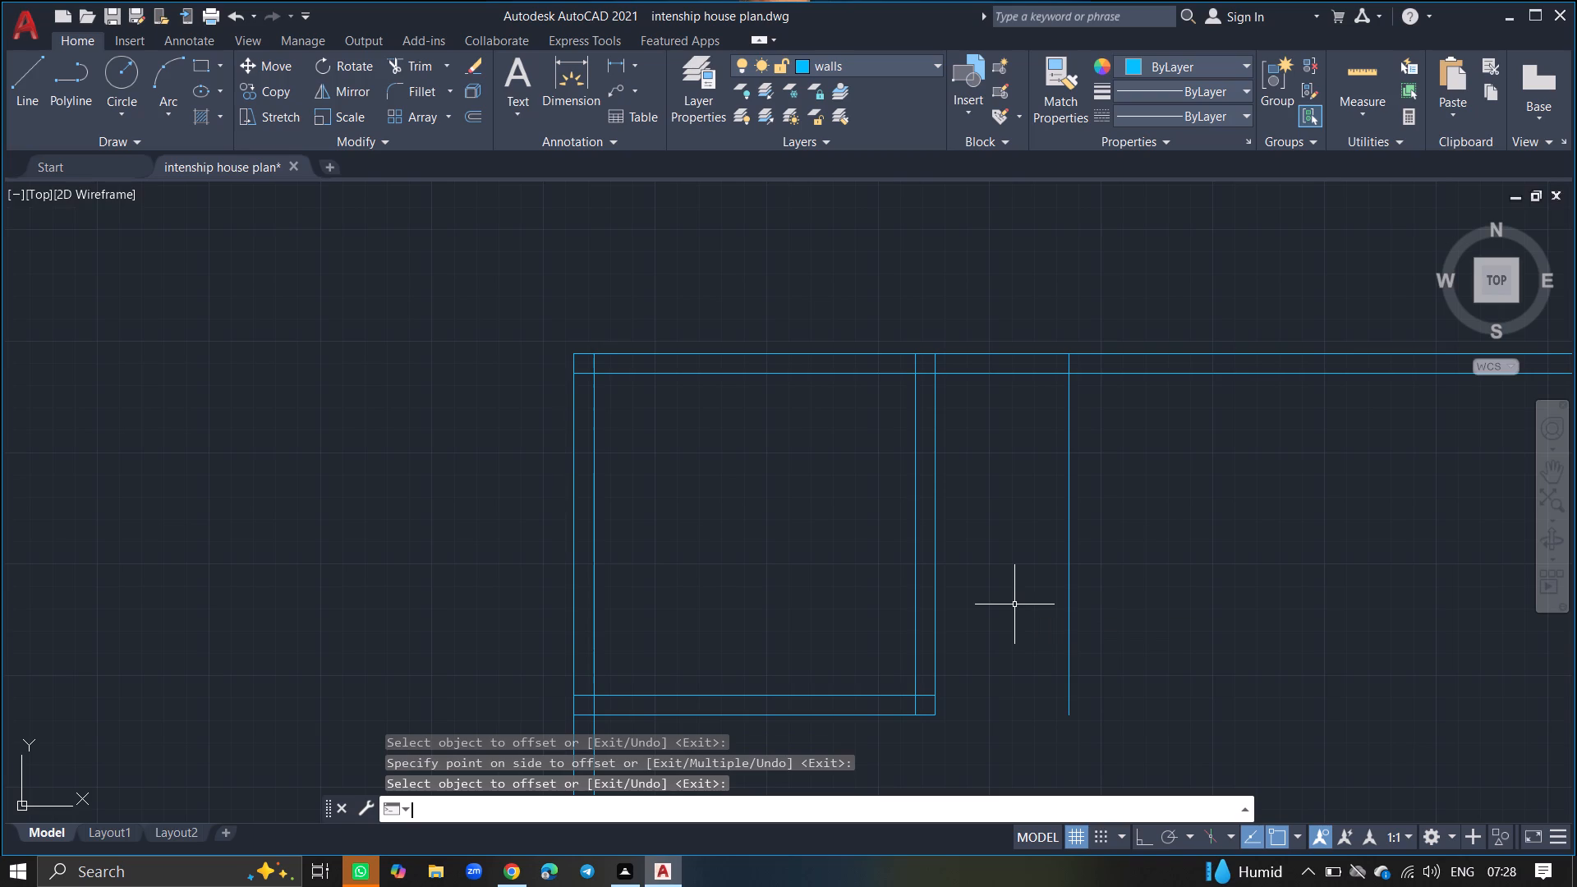
# Offset the inner face line of the new north wall 8' to the south.
pyautogui.write('OFFSET')
pyautogui.press('Return')
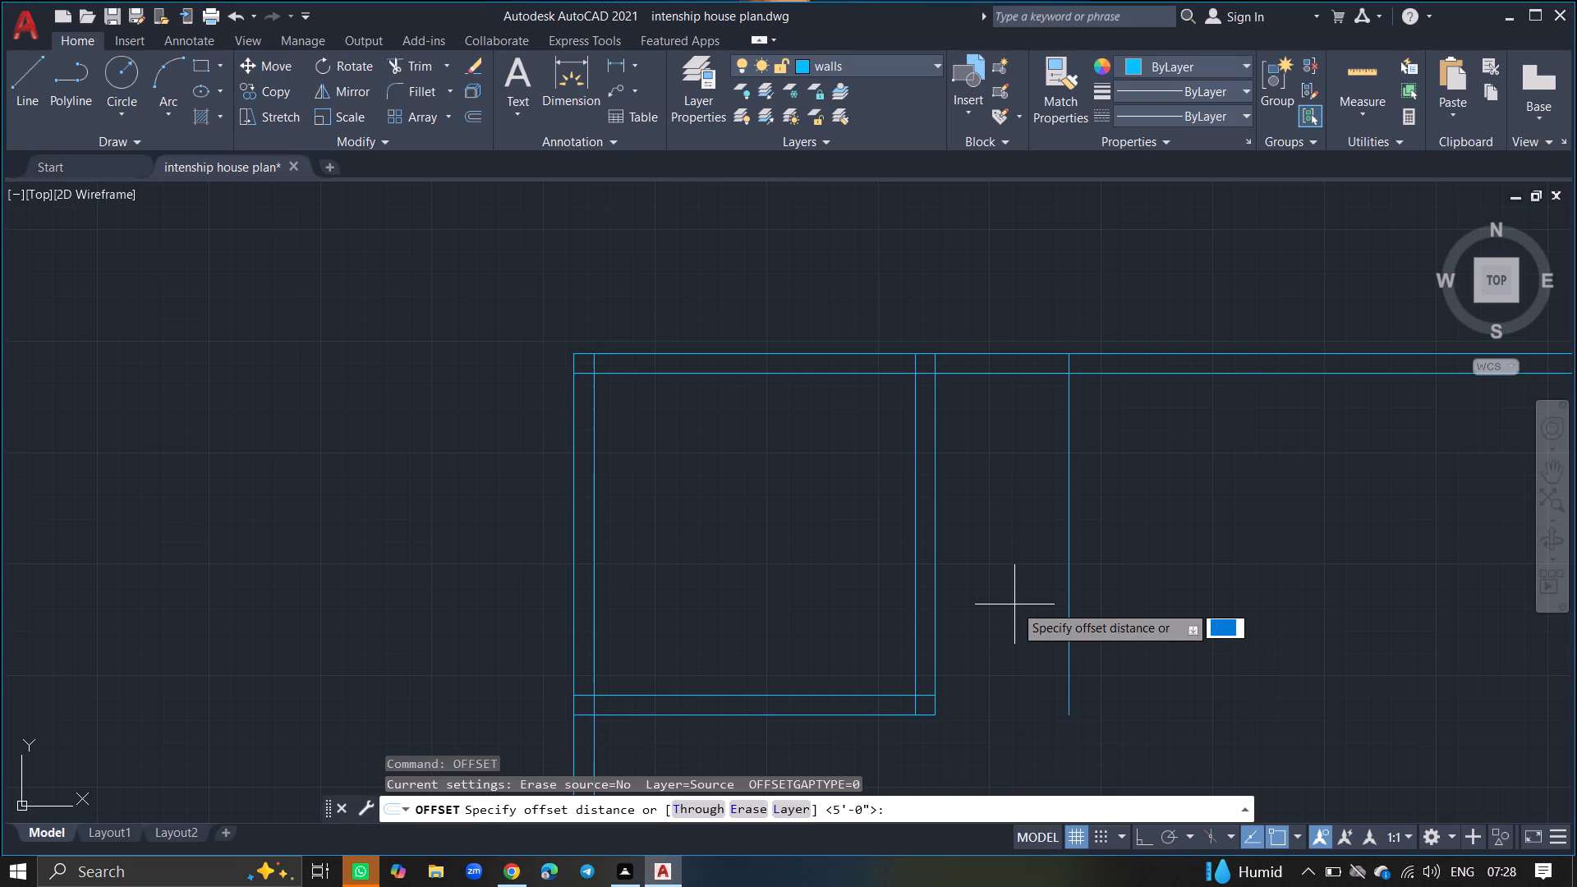
pyautogui.write("8'")
pyautogui.press('Return')
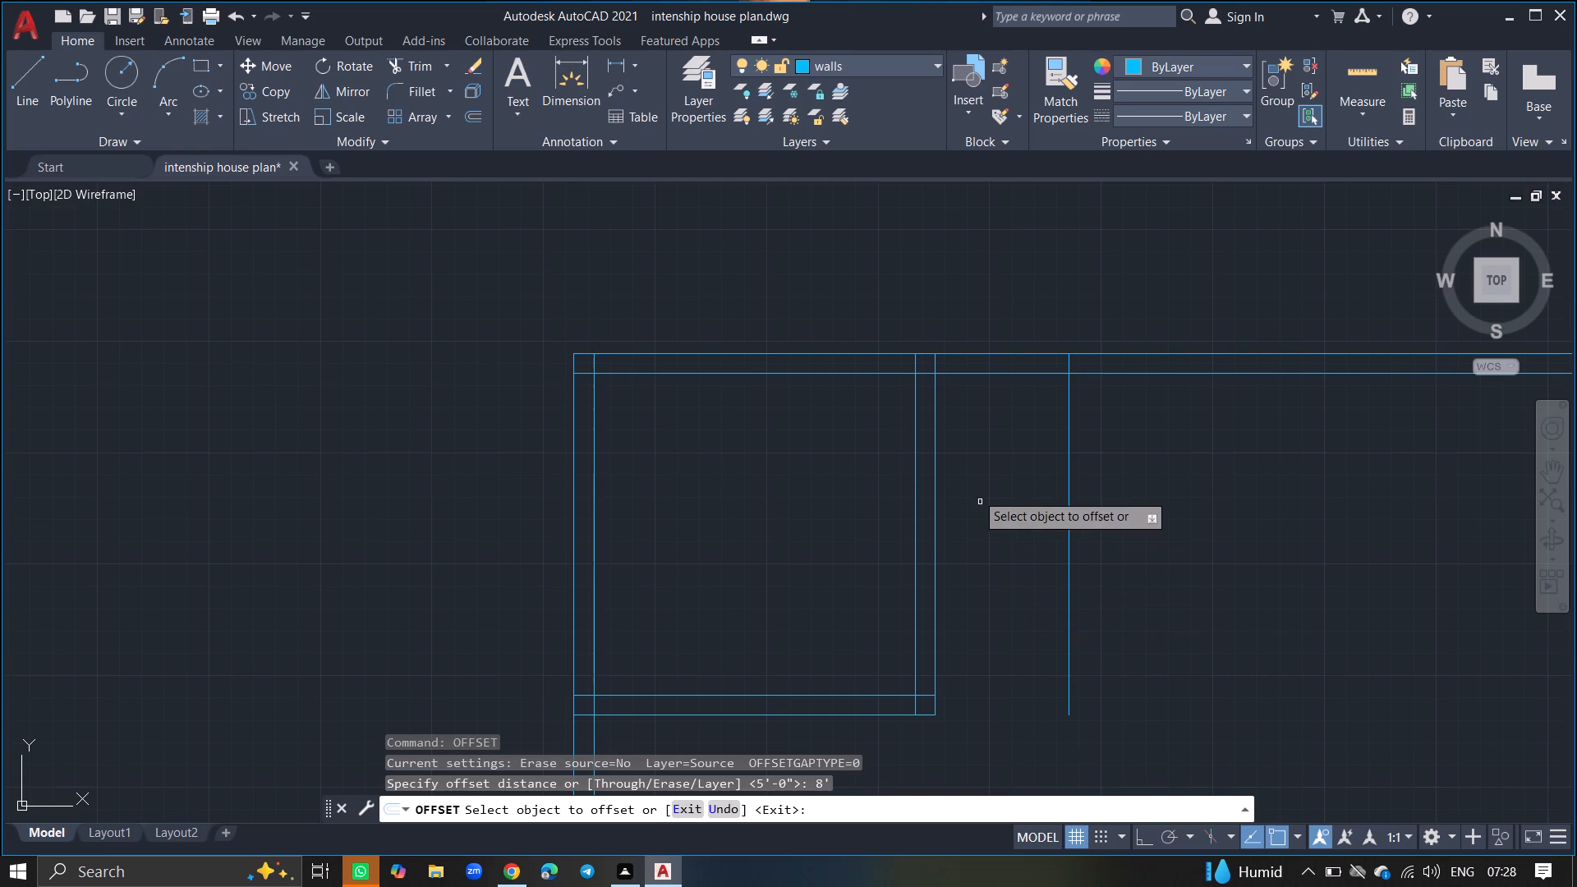
pyautogui.click(975, 370)
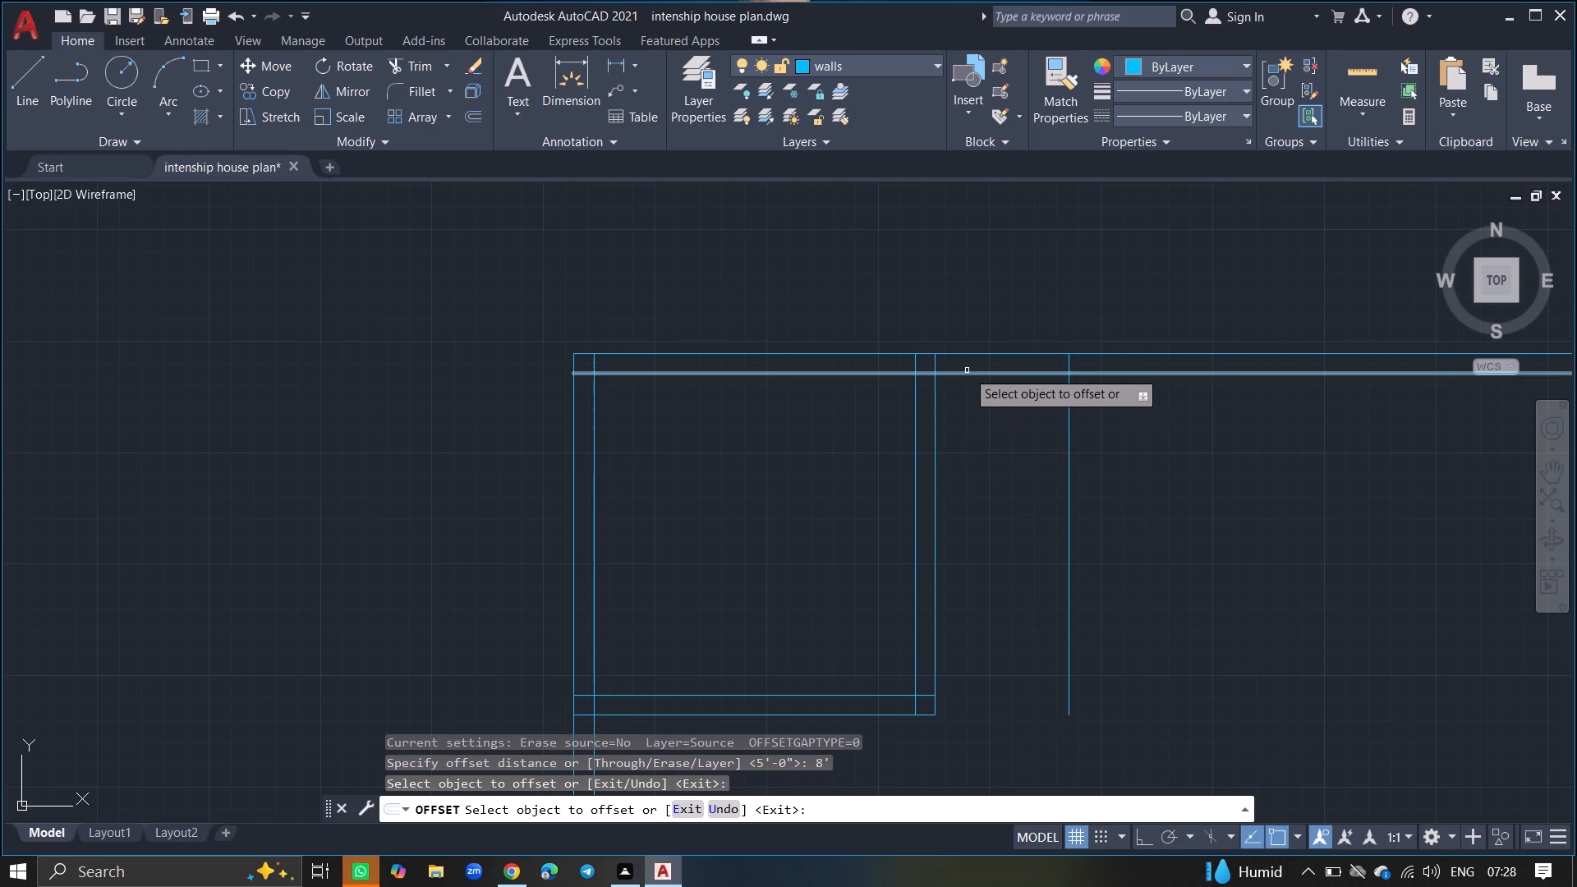
pyautogui.click(967, 370)
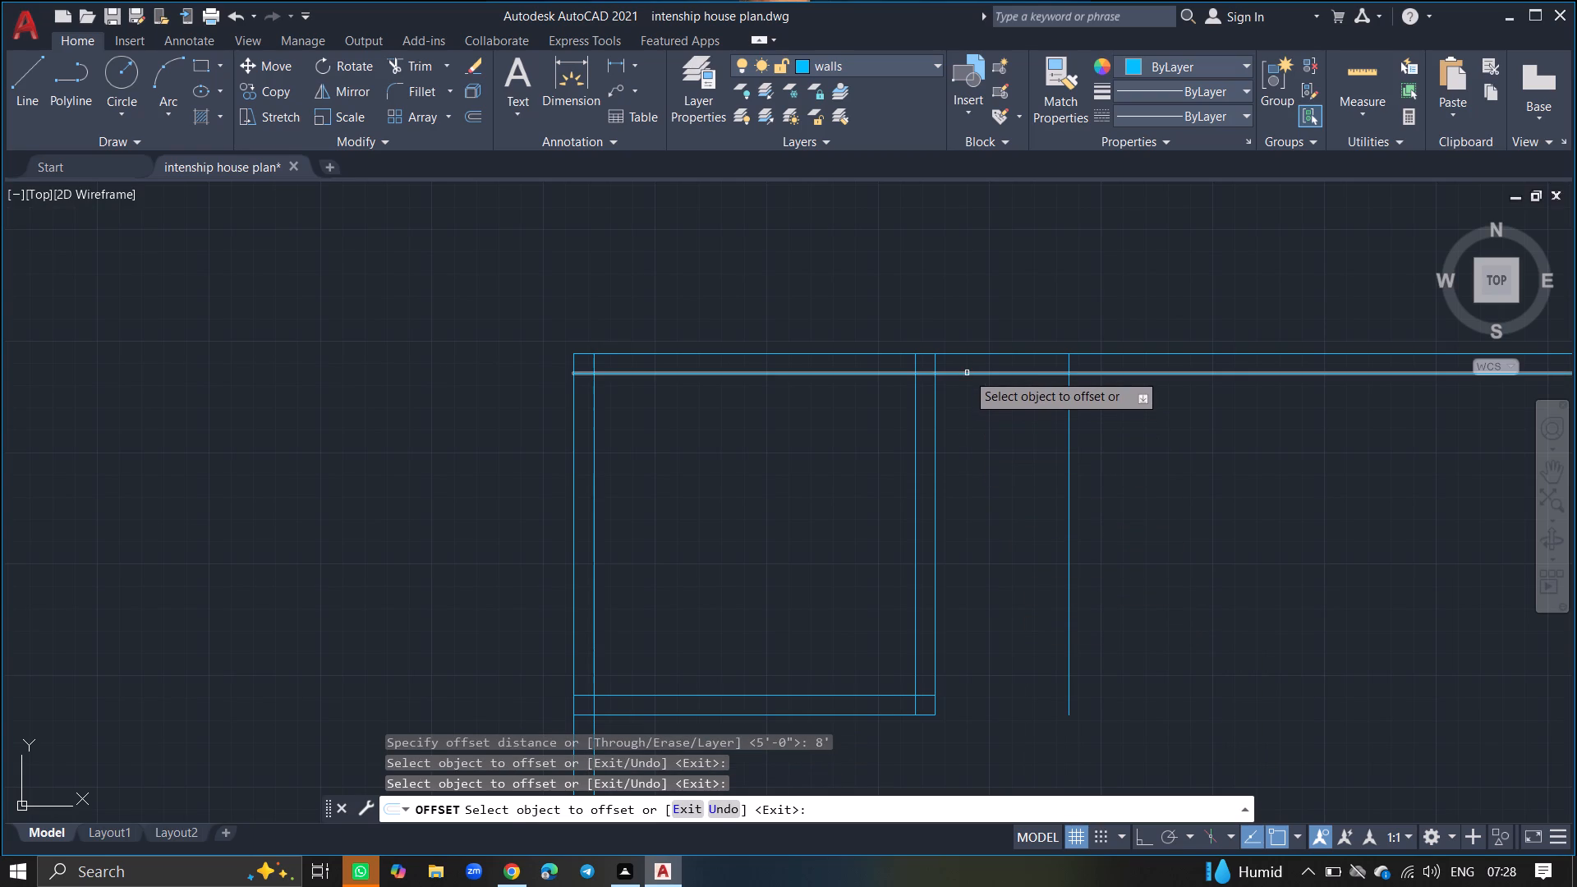
pyautogui.click(967, 373)
pyautogui.click(945, 461)
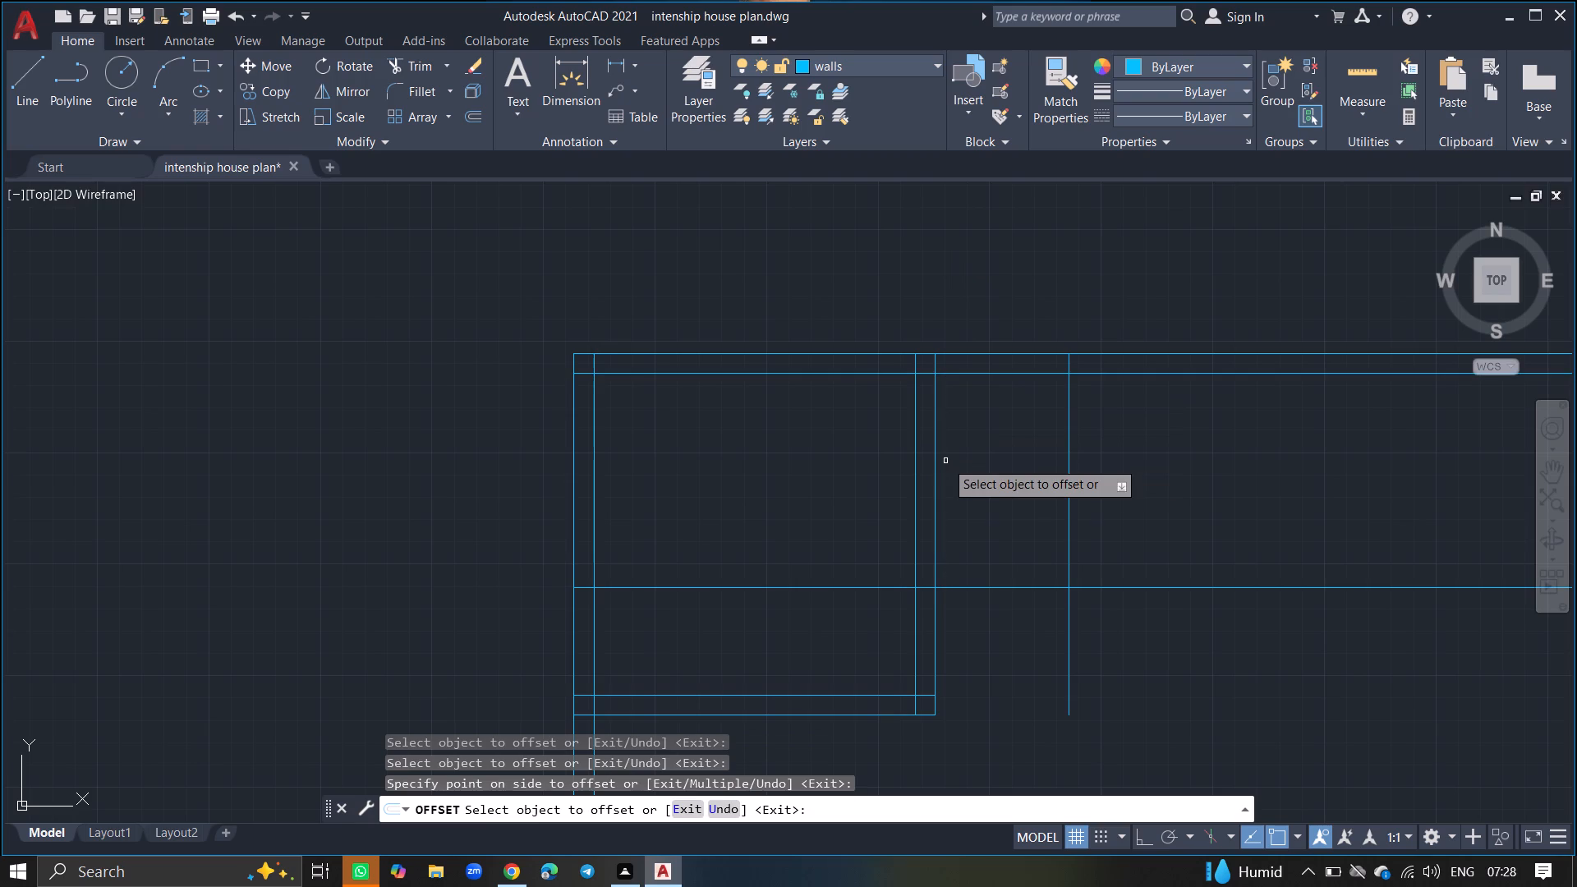
pyautogui.press('Return')
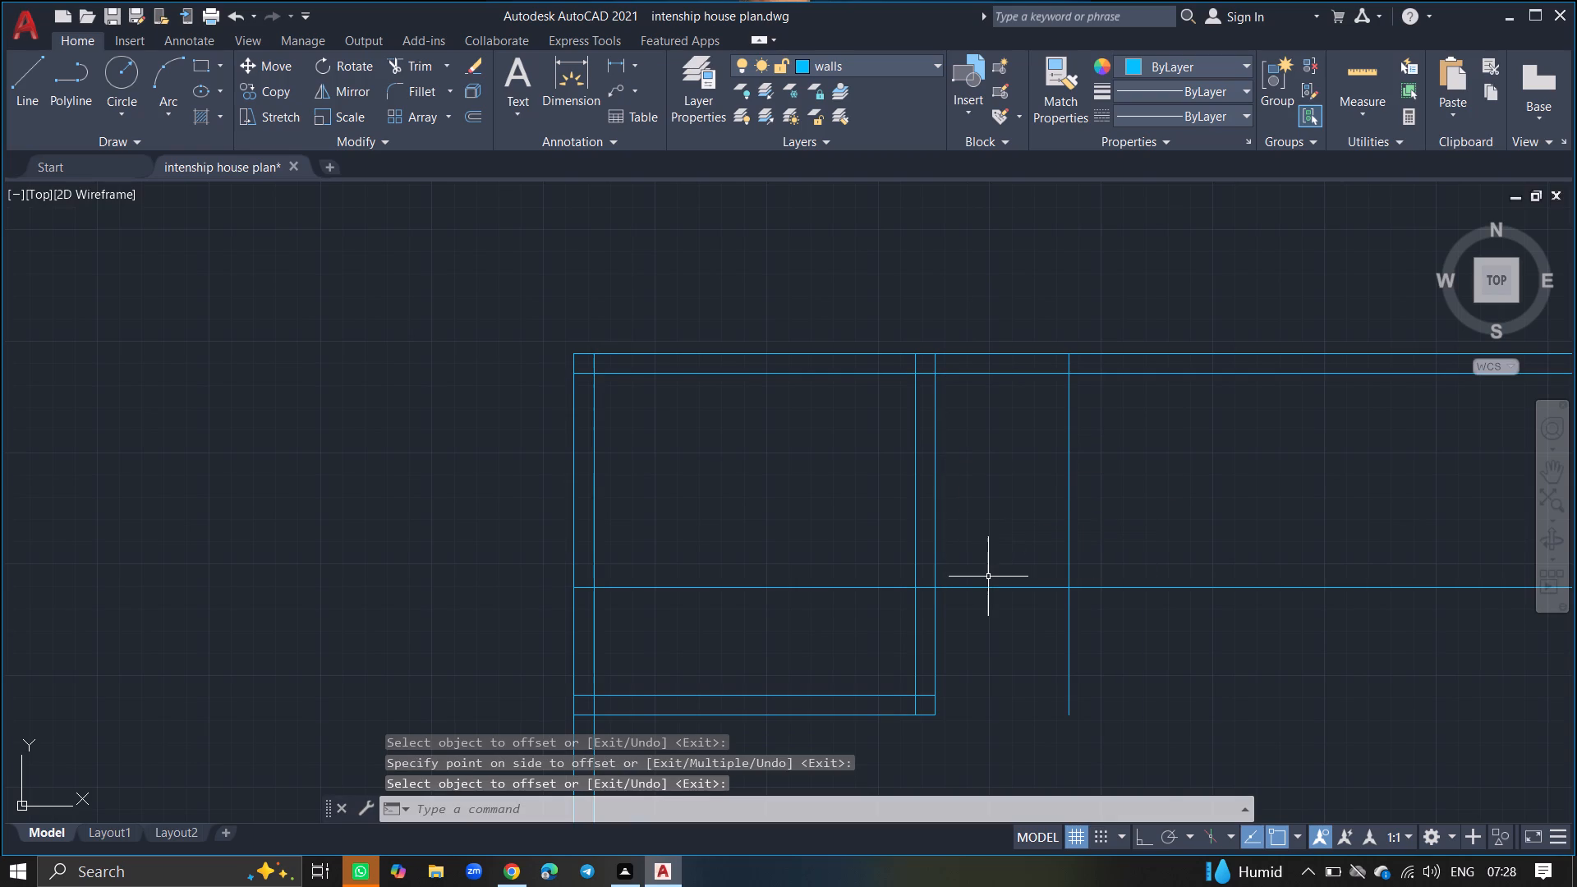
# Offset the new horizontal line 9" to the south to form a double wall line.
pyautogui.write('OFFSET')
pyautogui.press('Return')
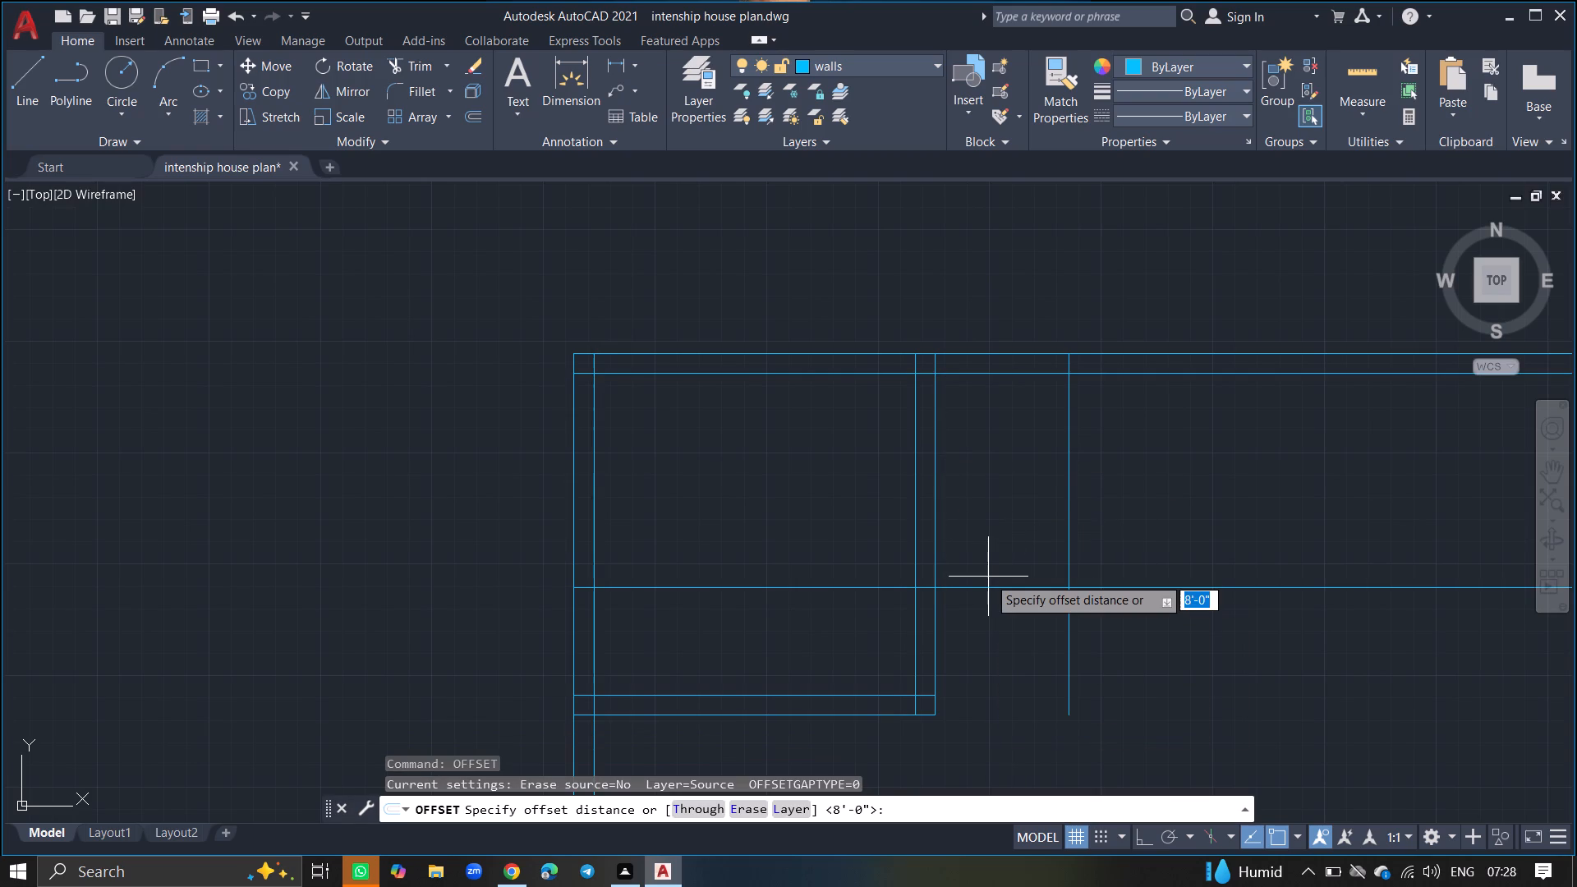
pyautogui.press('9')
pyautogui.hotkey('shift', '"')
pyautogui.press('Return')
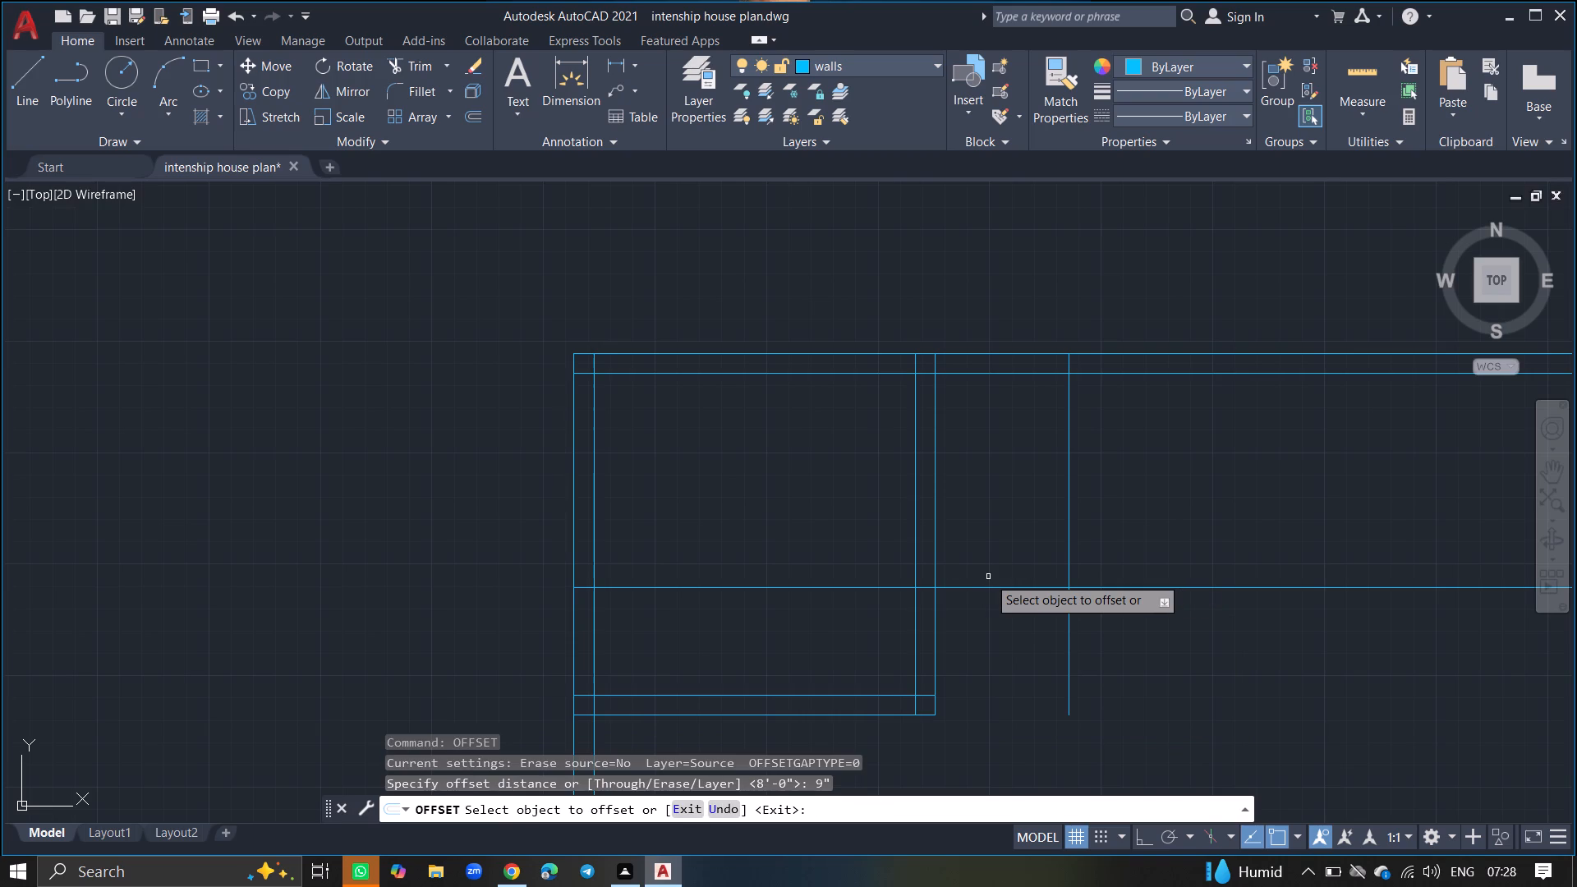
pyautogui.moveTo(988, 577); pyautogui.dragTo(986, 590)
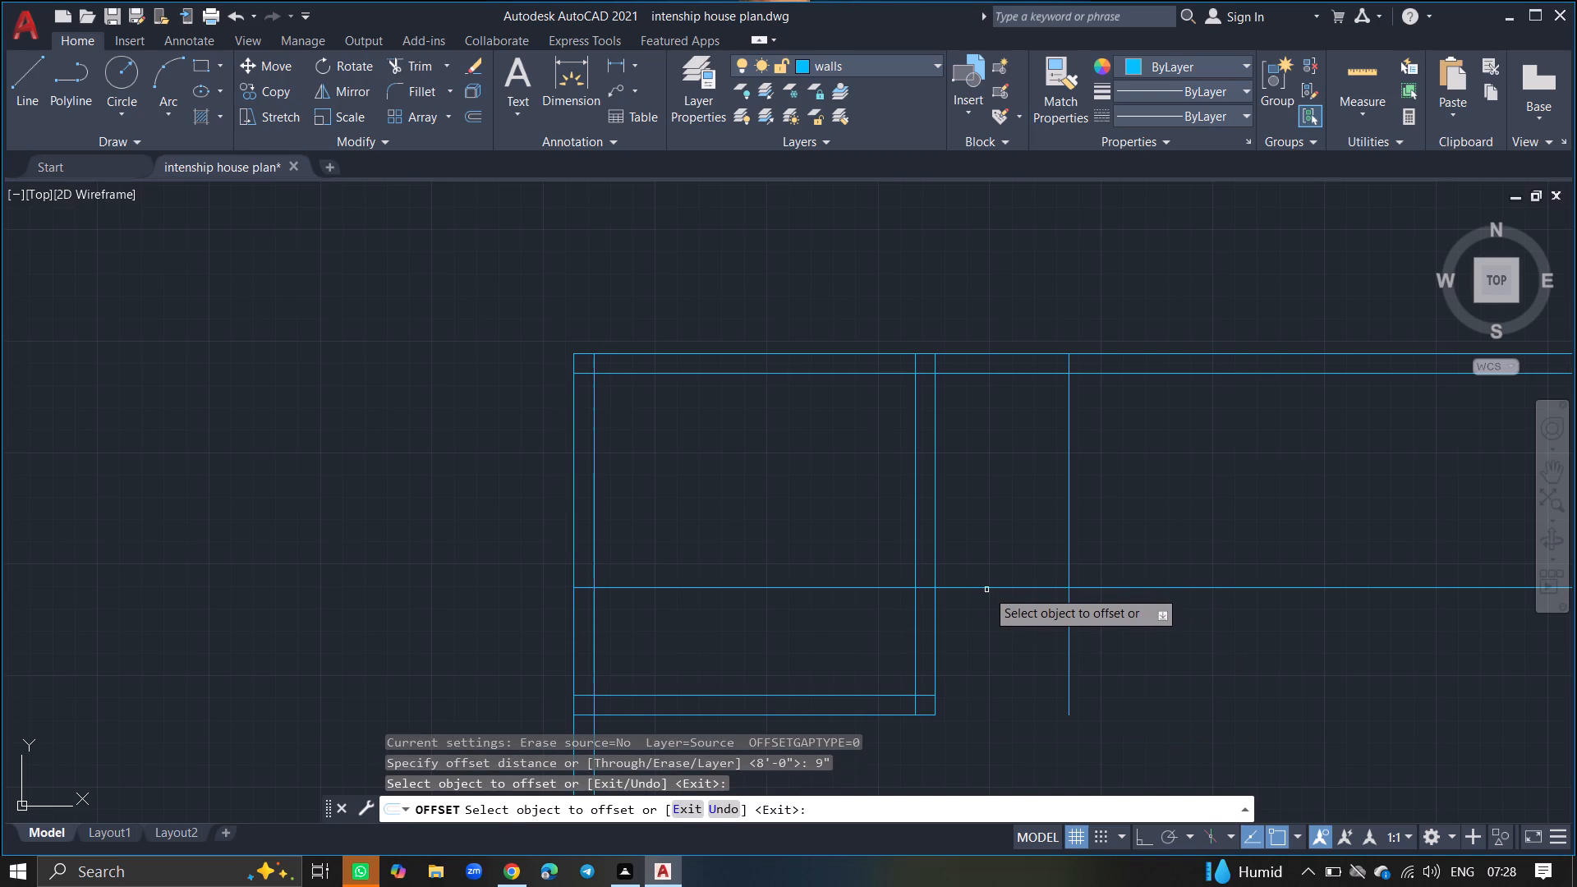
pyautogui.click(986, 590)
pyautogui.click(984, 646)
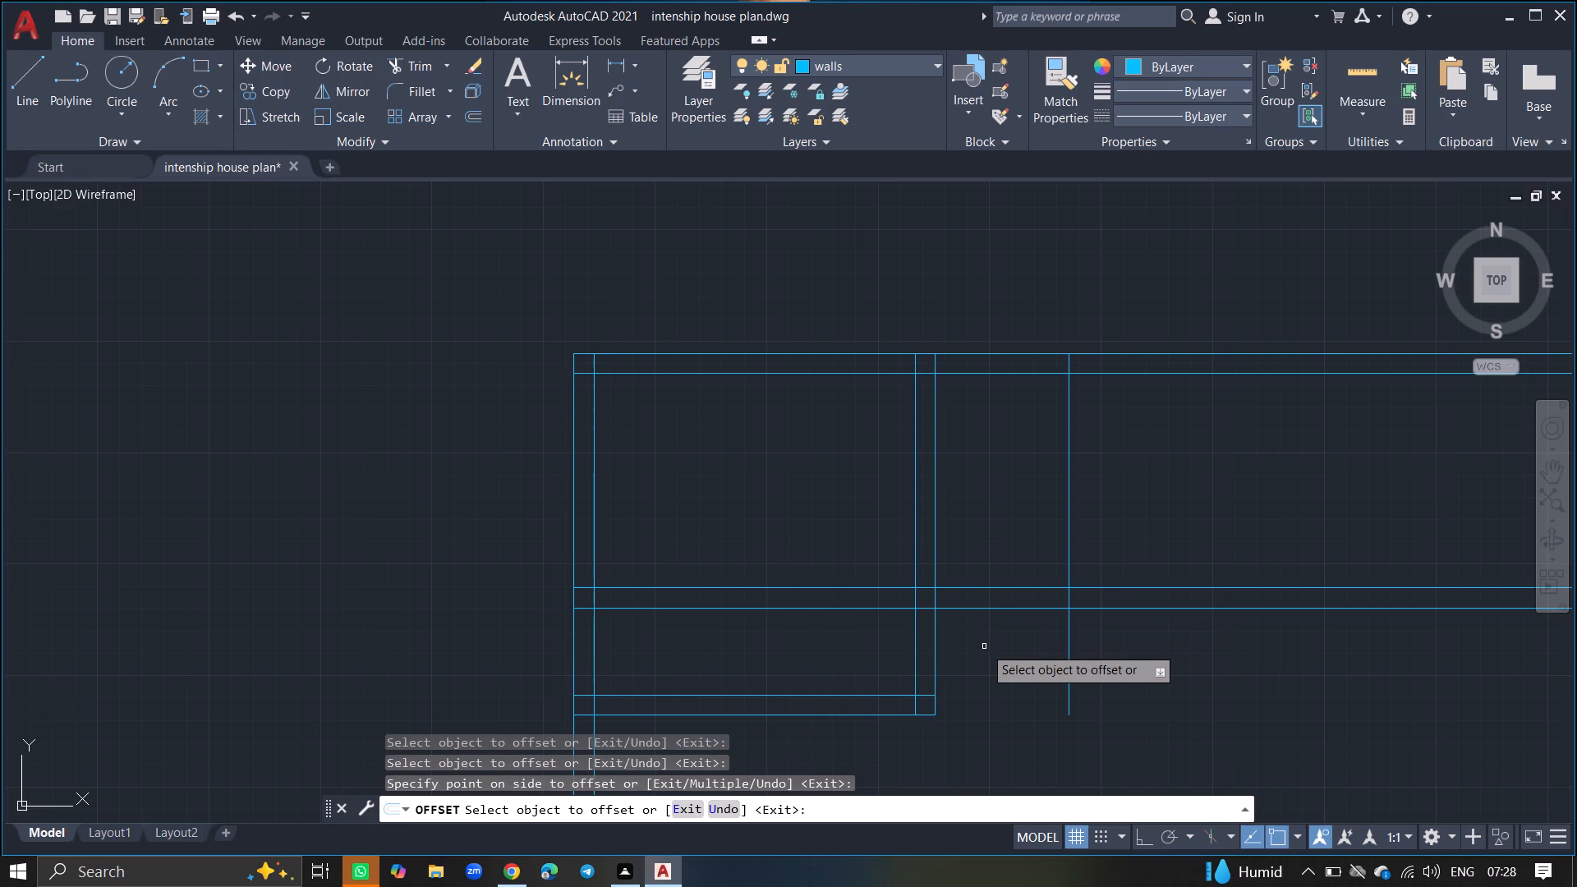
pyautogui.press('Return')
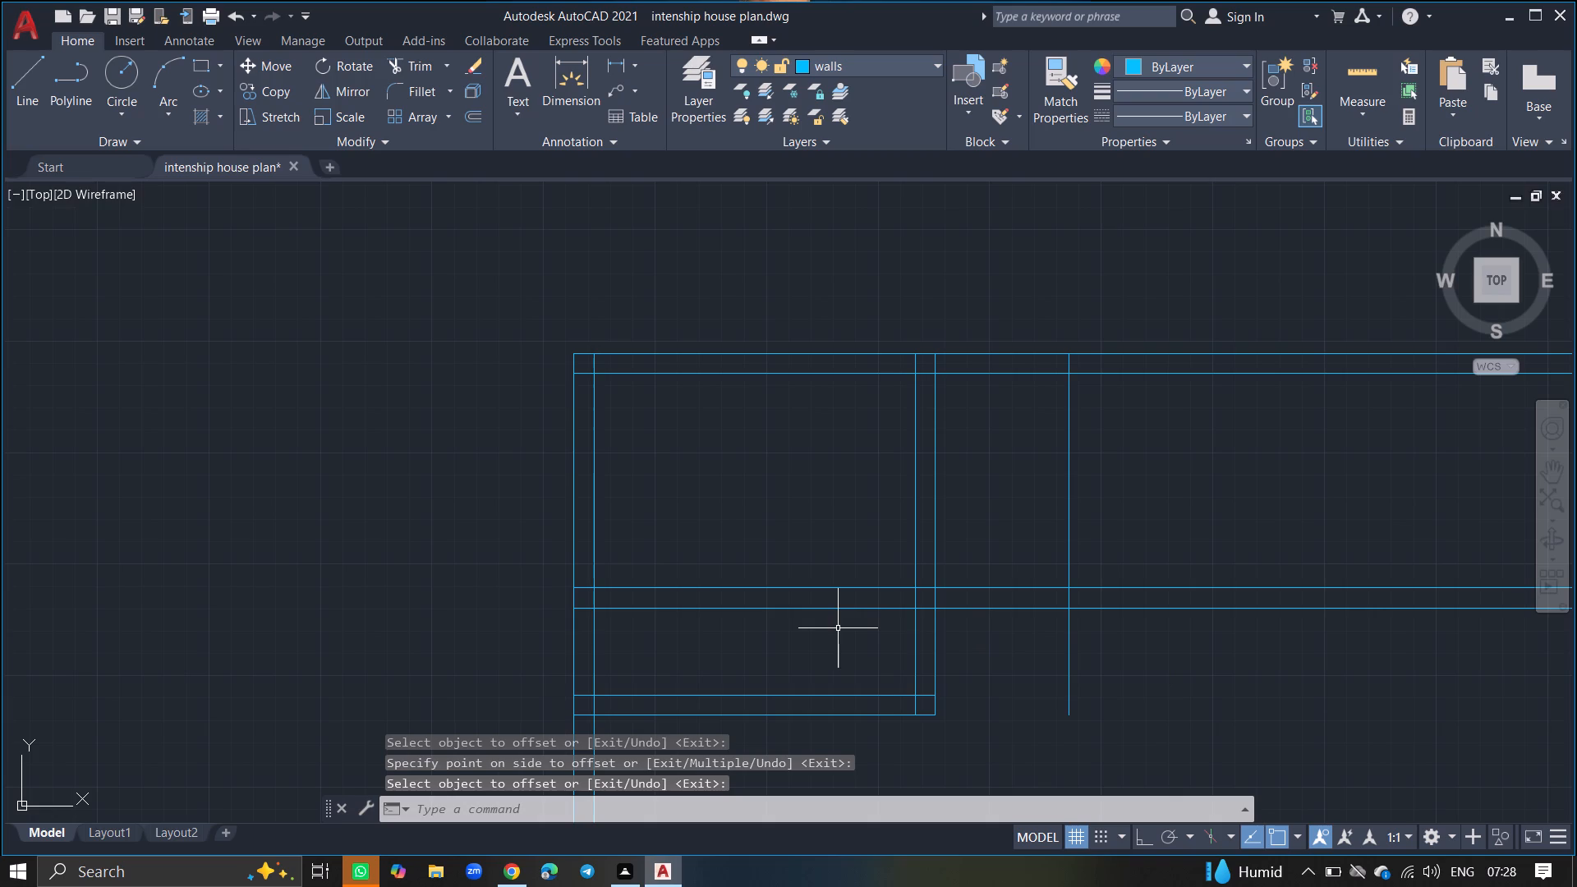
# Trim the new horizontal wall lines inside the northwest room and its west wall, and the vertical line's stub below them.
pyautogui.write('TRIM')
pyautogui.press('Return')
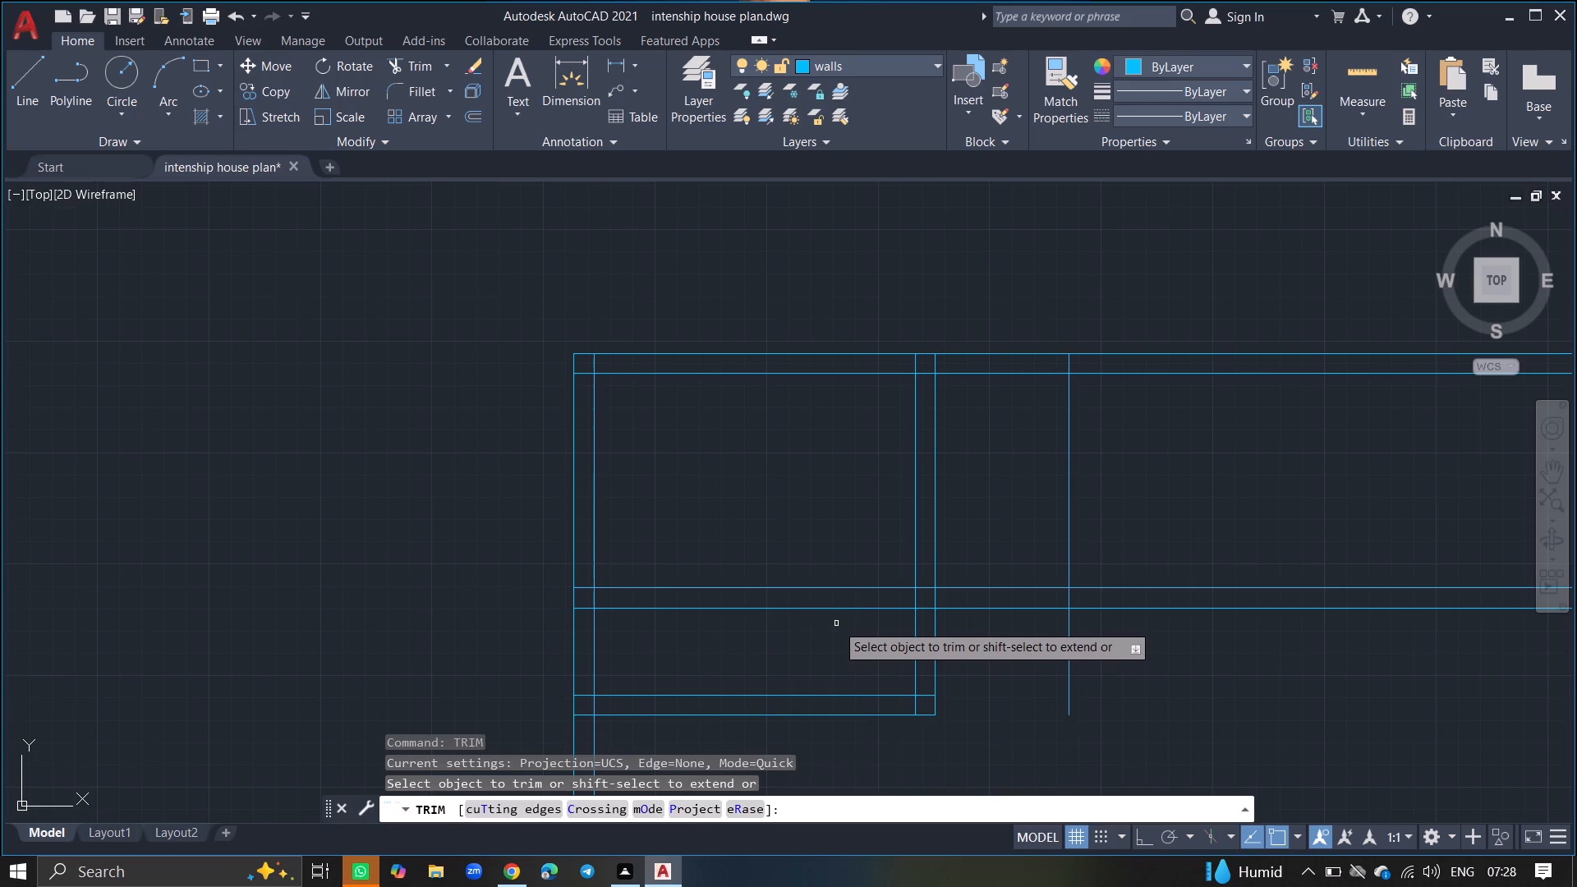
pyautogui.click(830, 611)
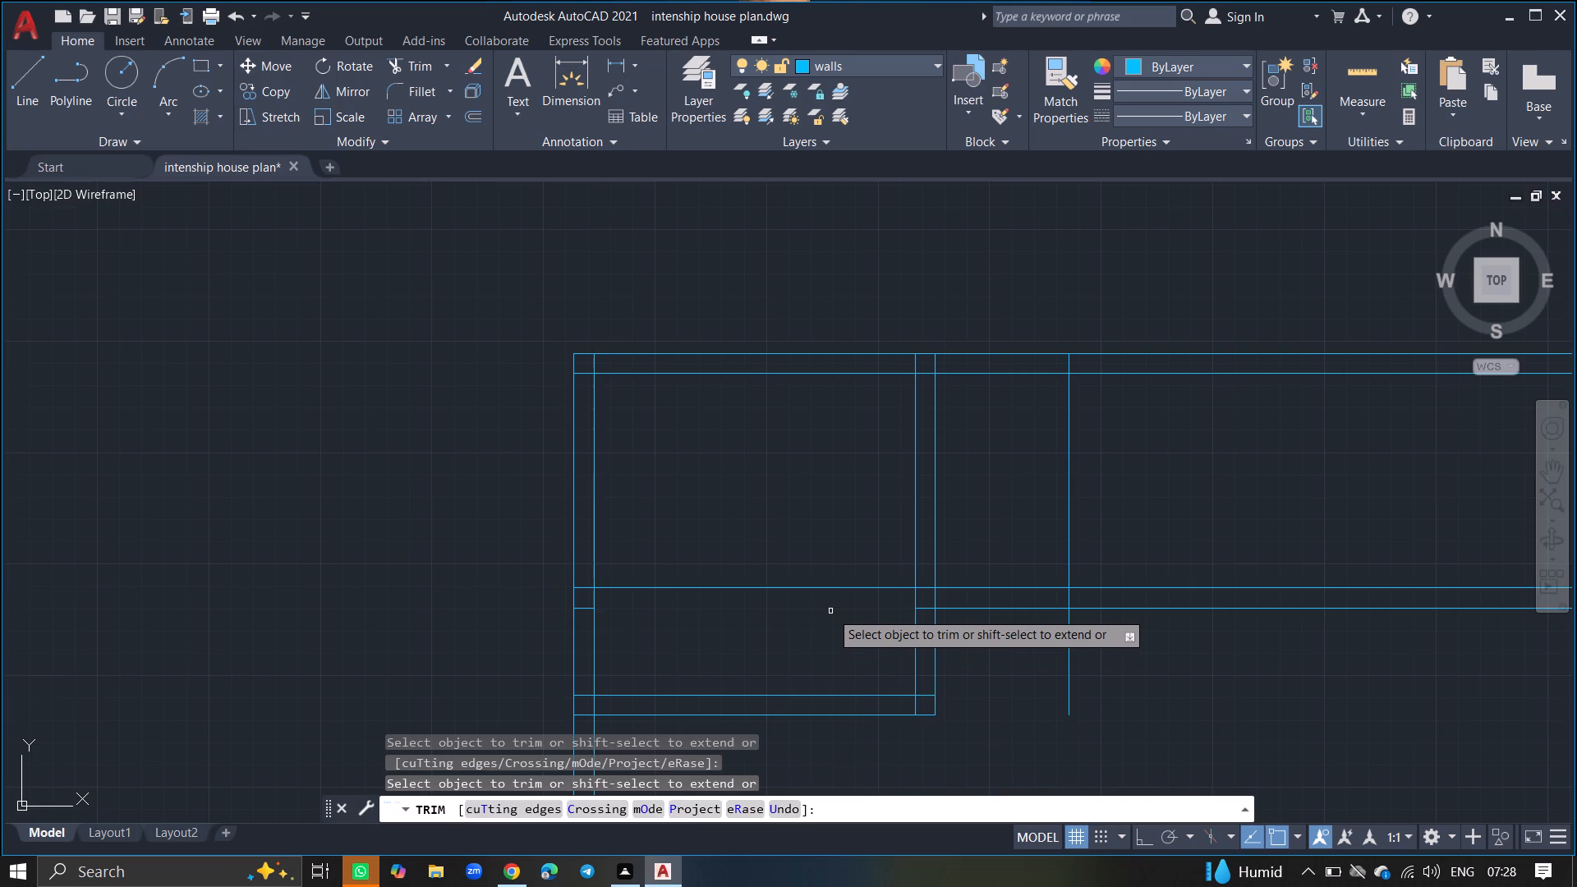
pyautogui.click(817, 588)
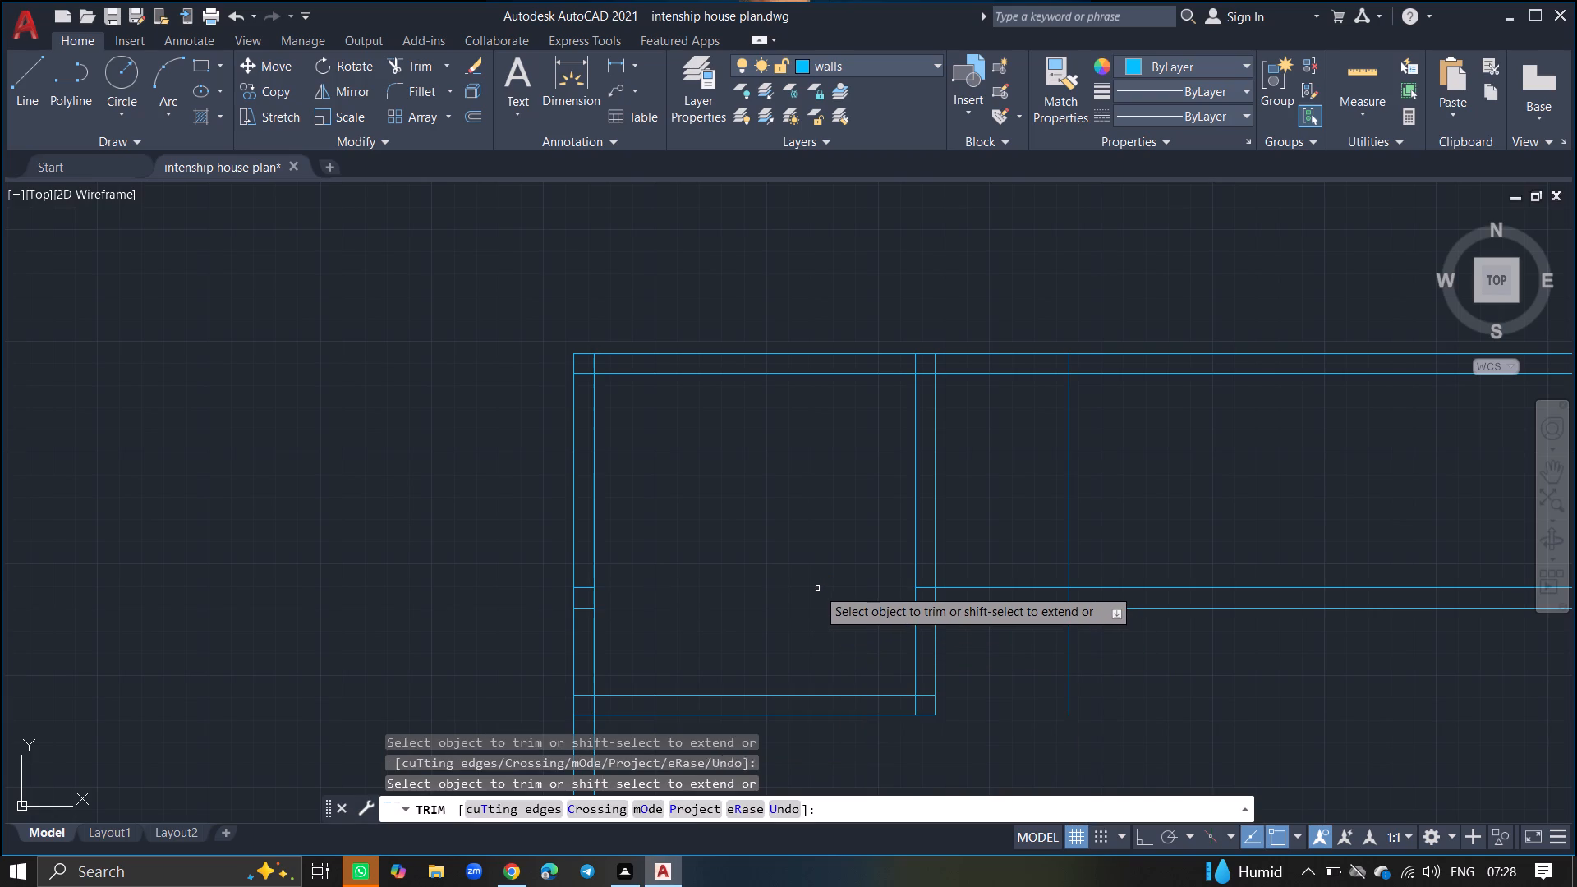
pyautogui.click(585, 586)
pyautogui.click(579, 609)
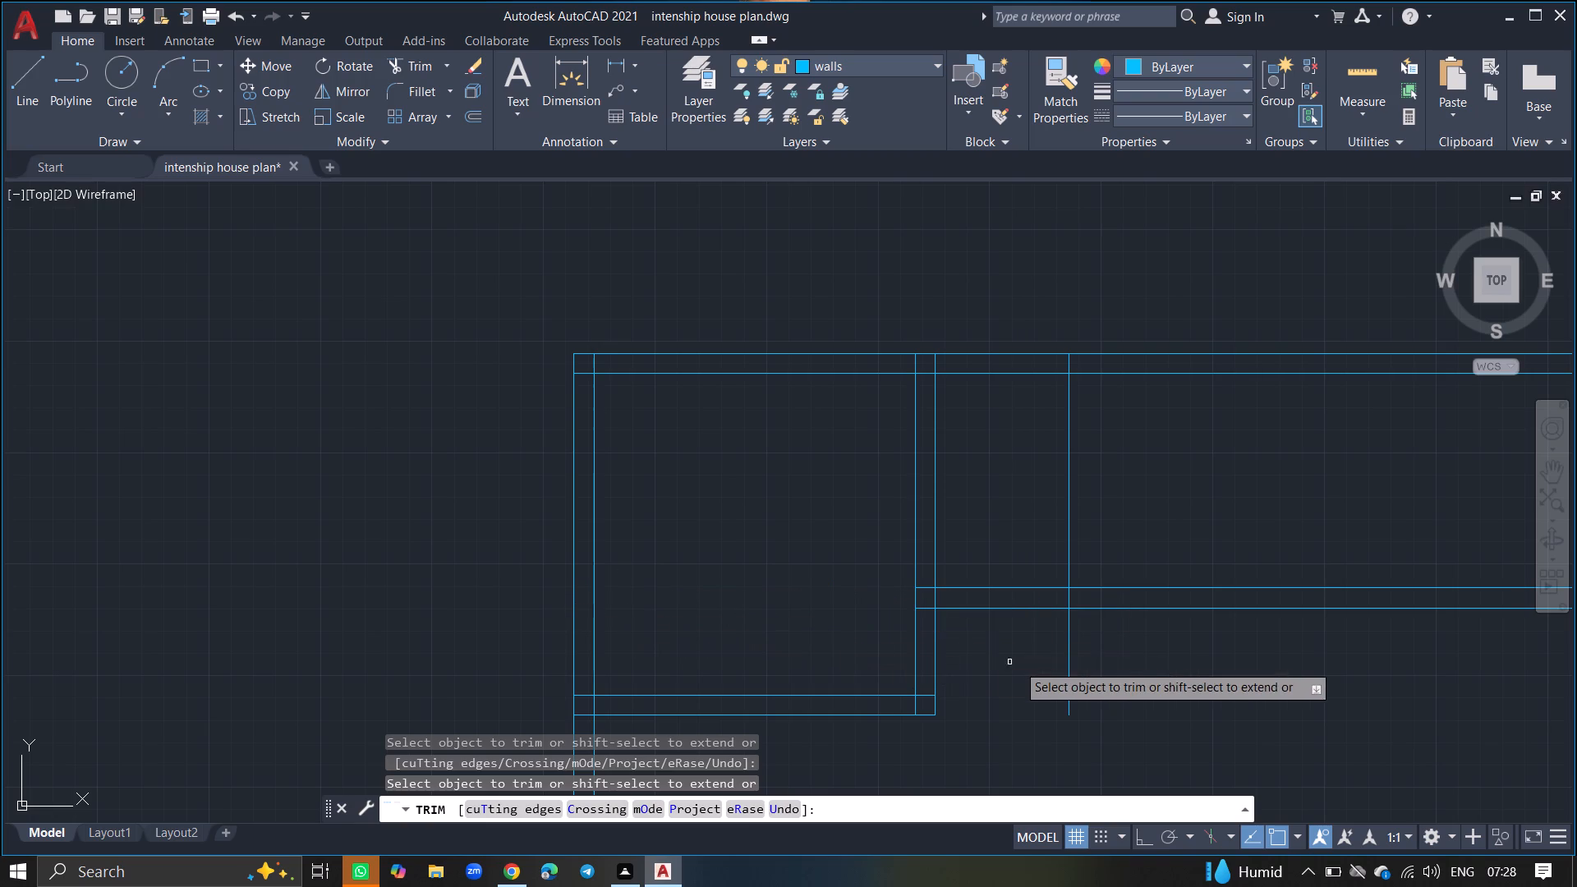
pyautogui.click(1069, 658)
pyautogui.press('Return')
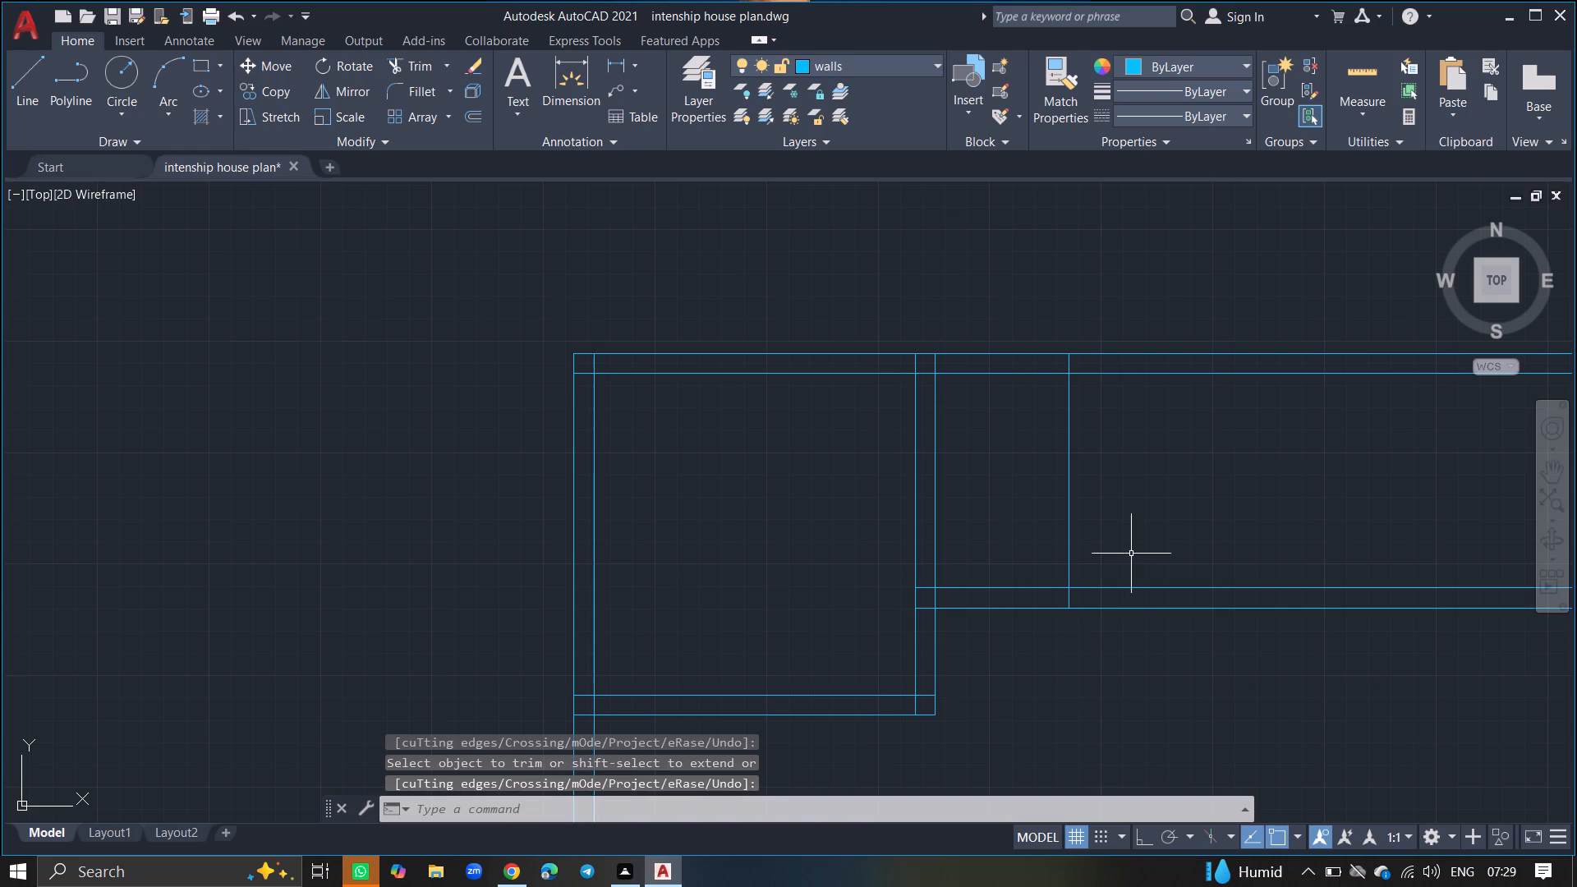
# Offset the vertical line east of the northwest room 9" to the east to form a double wall line.
pyautogui.write('OFF')
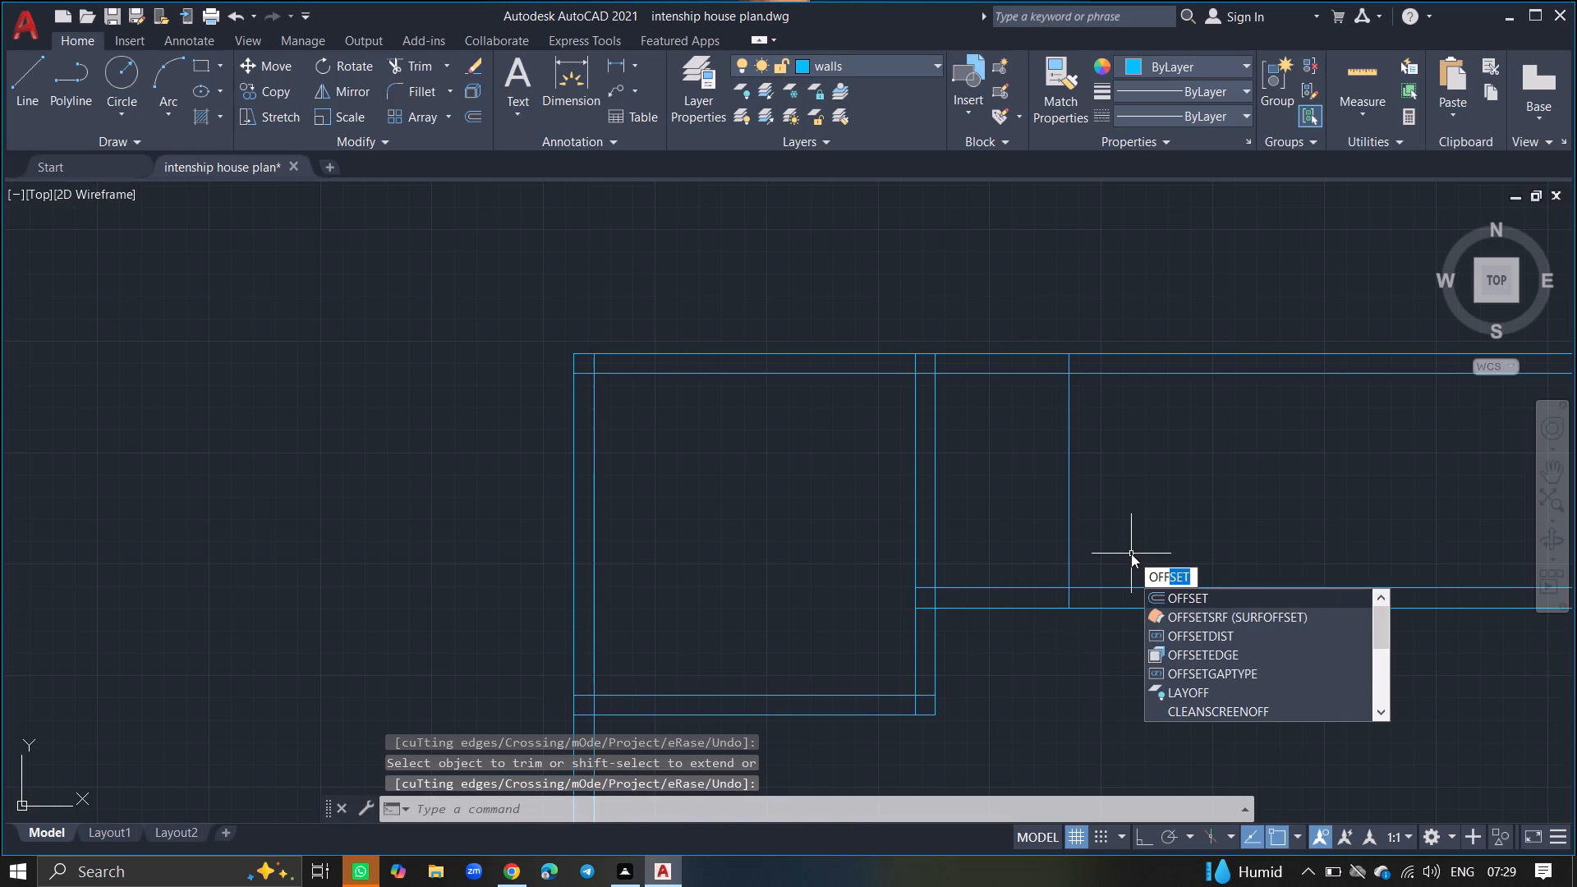
pyautogui.write('SET')
pyautogui.press('Return')
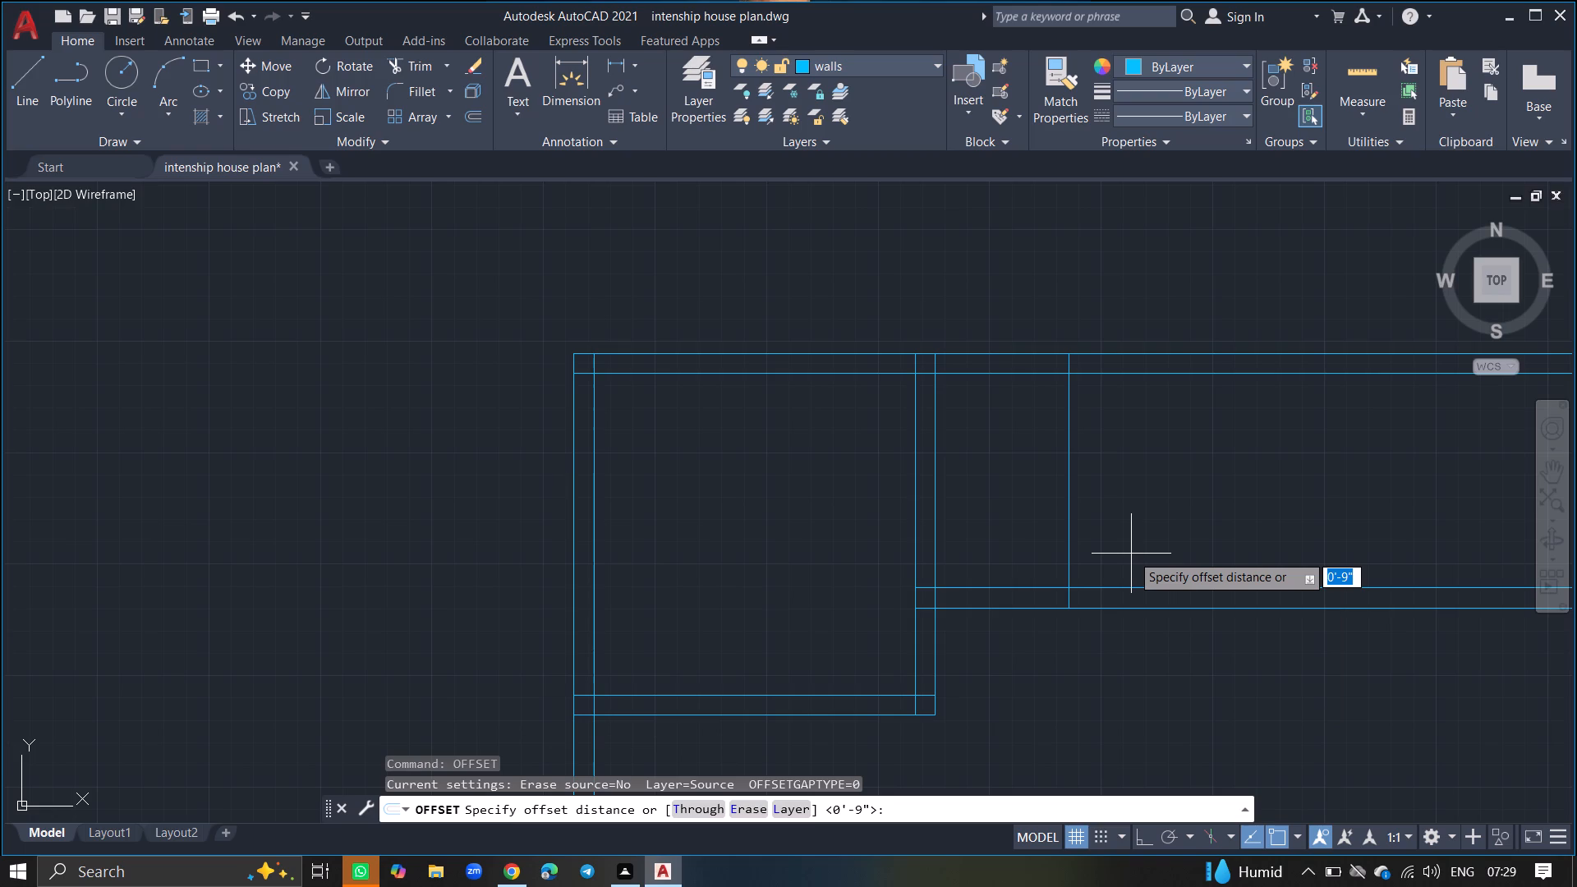
pyautogui.press('Return')
pyautogui.moveTo(1069, 554); pyautogui.dragTo(1101, 554)
pyautogui.click(1101, 554)
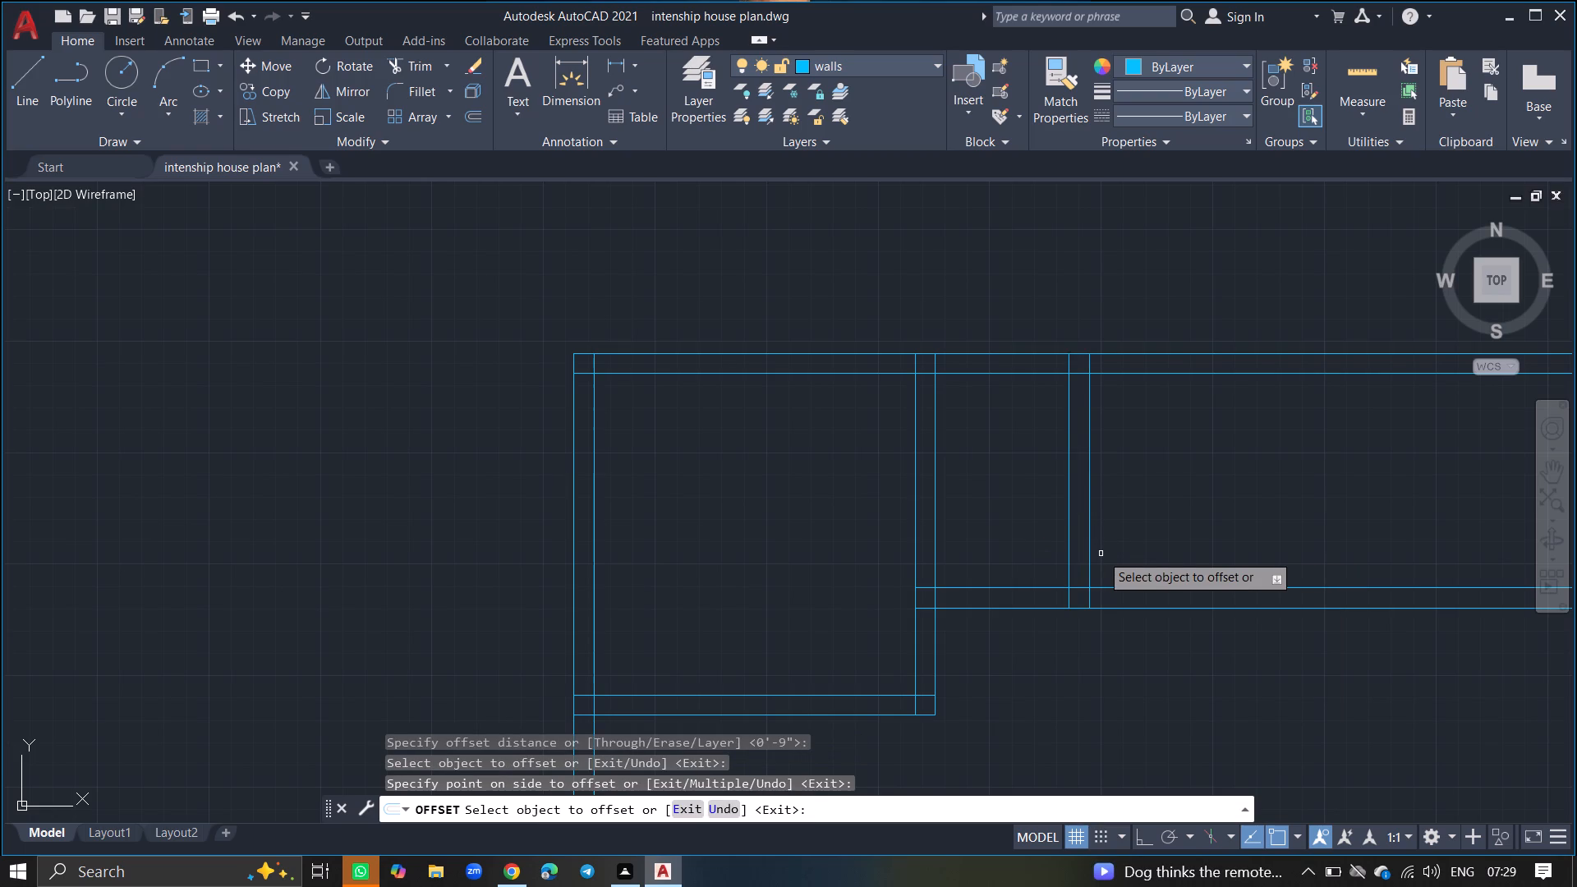
pyautogui.press('Return')
# Offset the east face line of this new partition wall 5' to the east.
pyautogui.write('OFF')
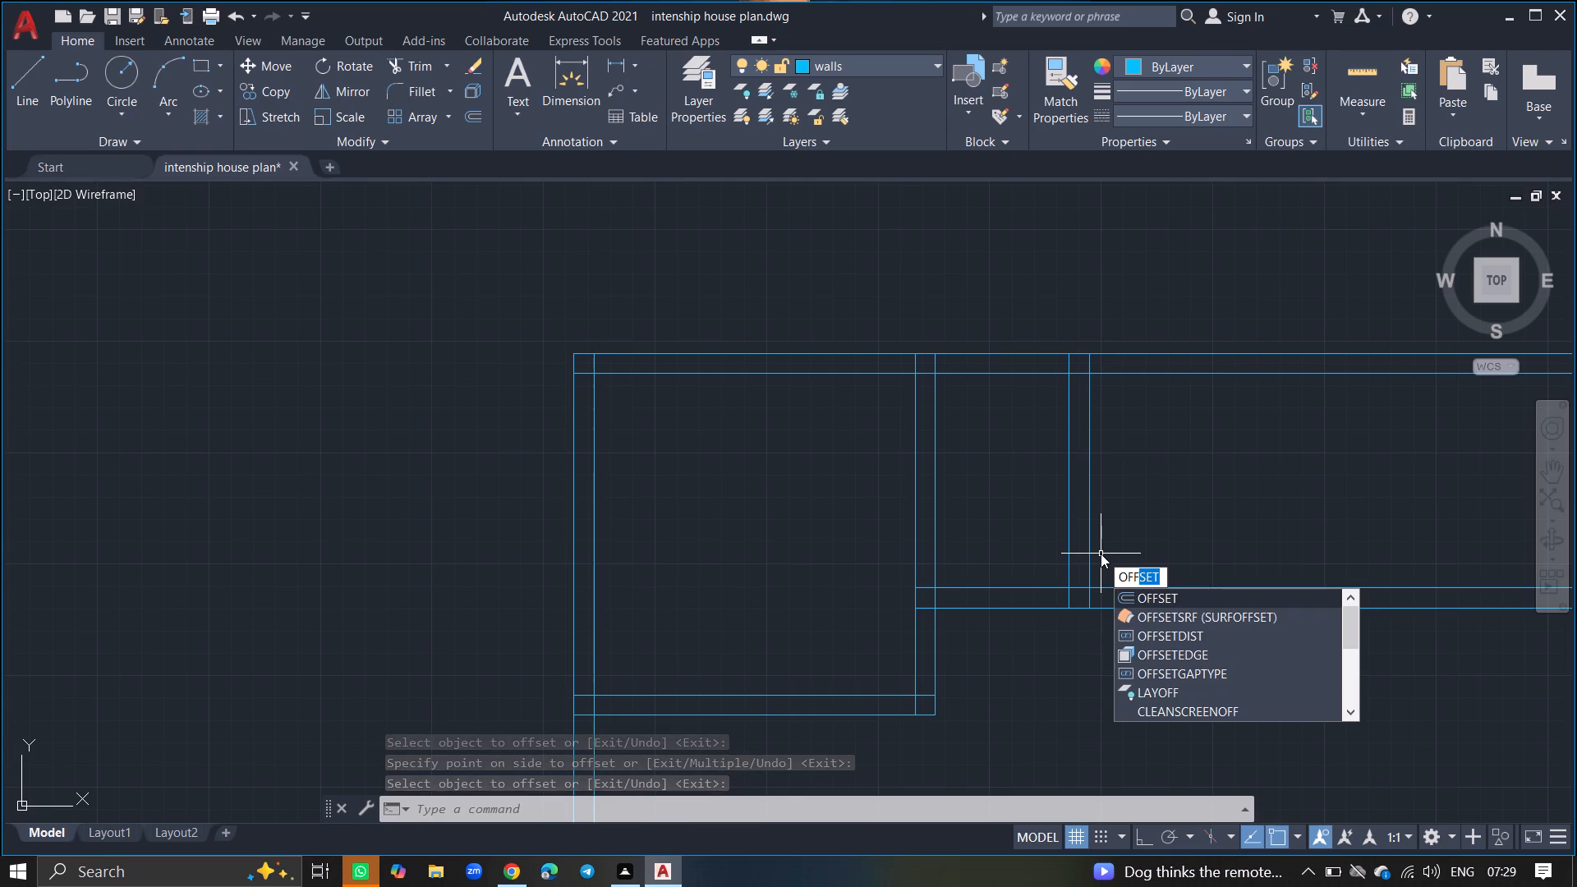
pyautogui.click(1143, 600)
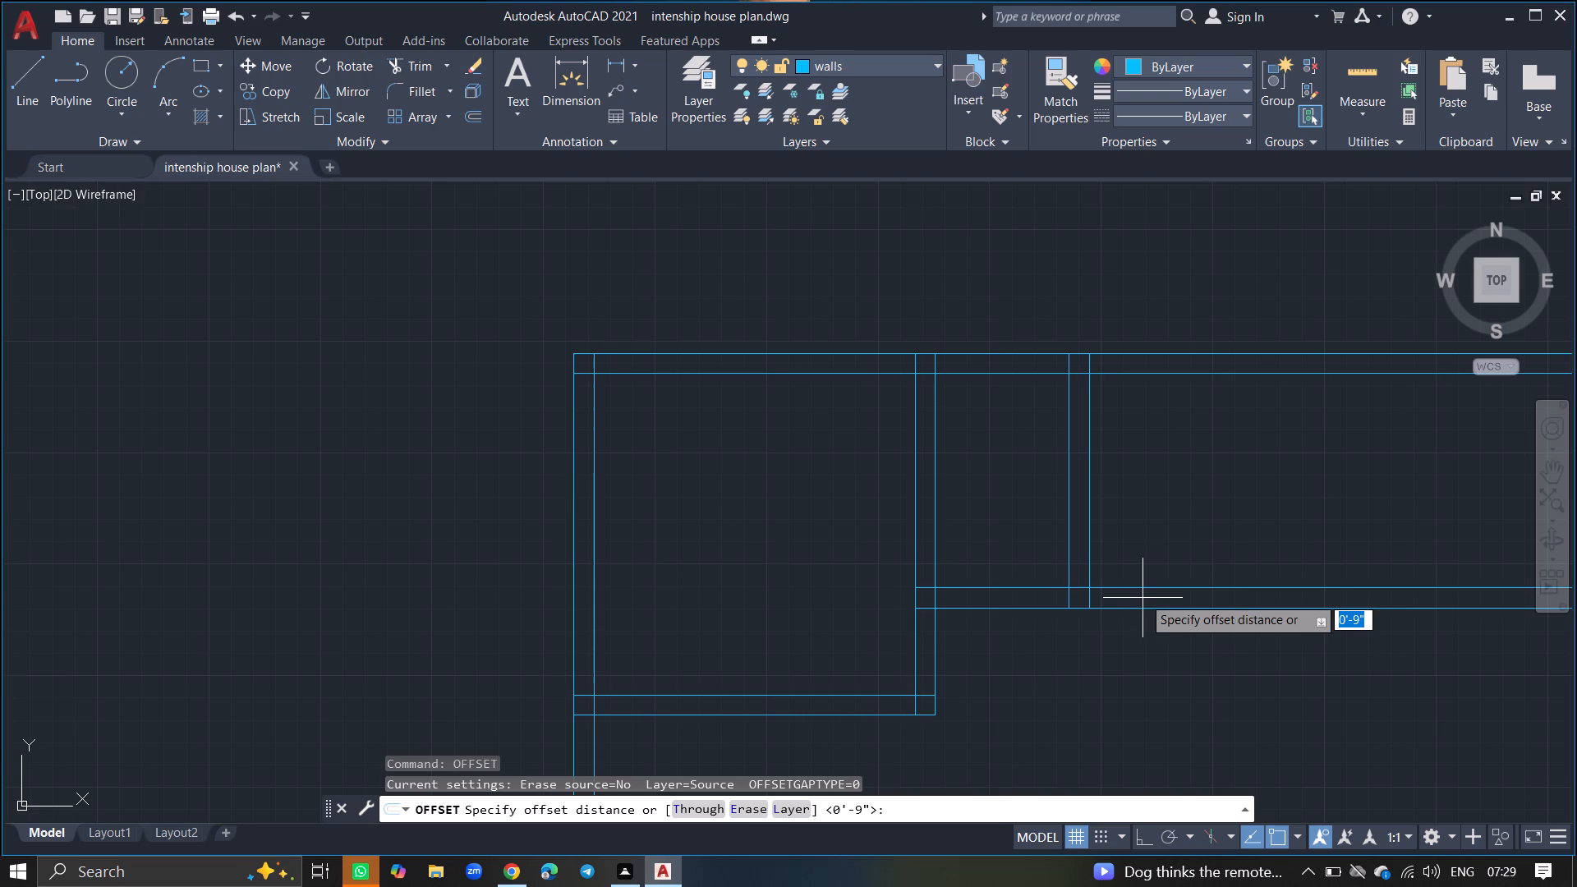
pyautogui.write("5'")
pyautogui.press('Return')
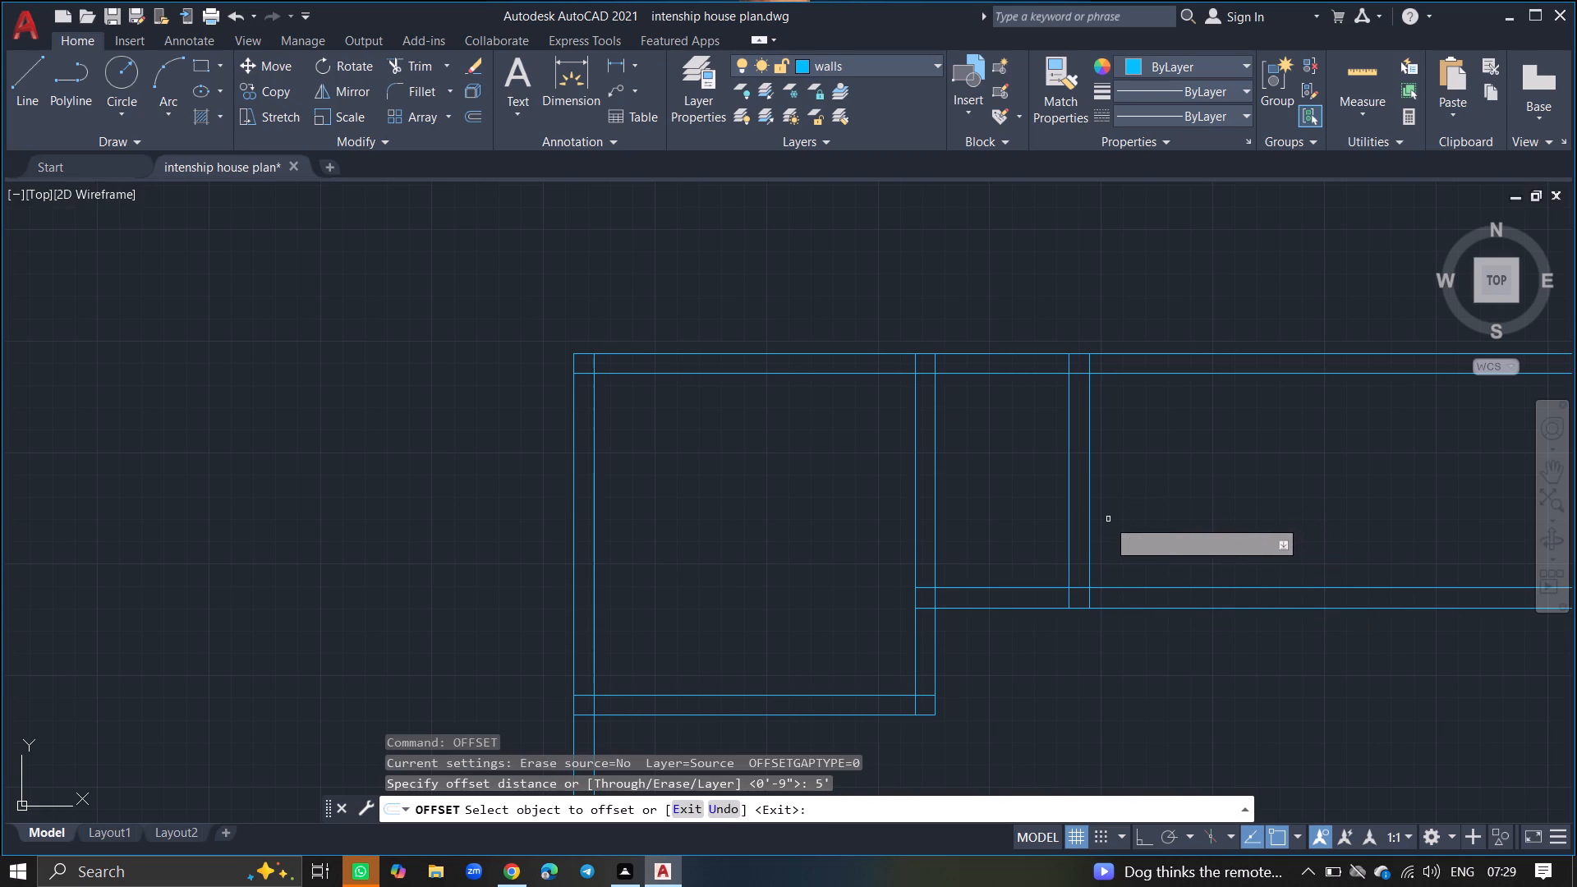
pyautogui.click(1087, 526)
pyautogui.click(1169, 522)
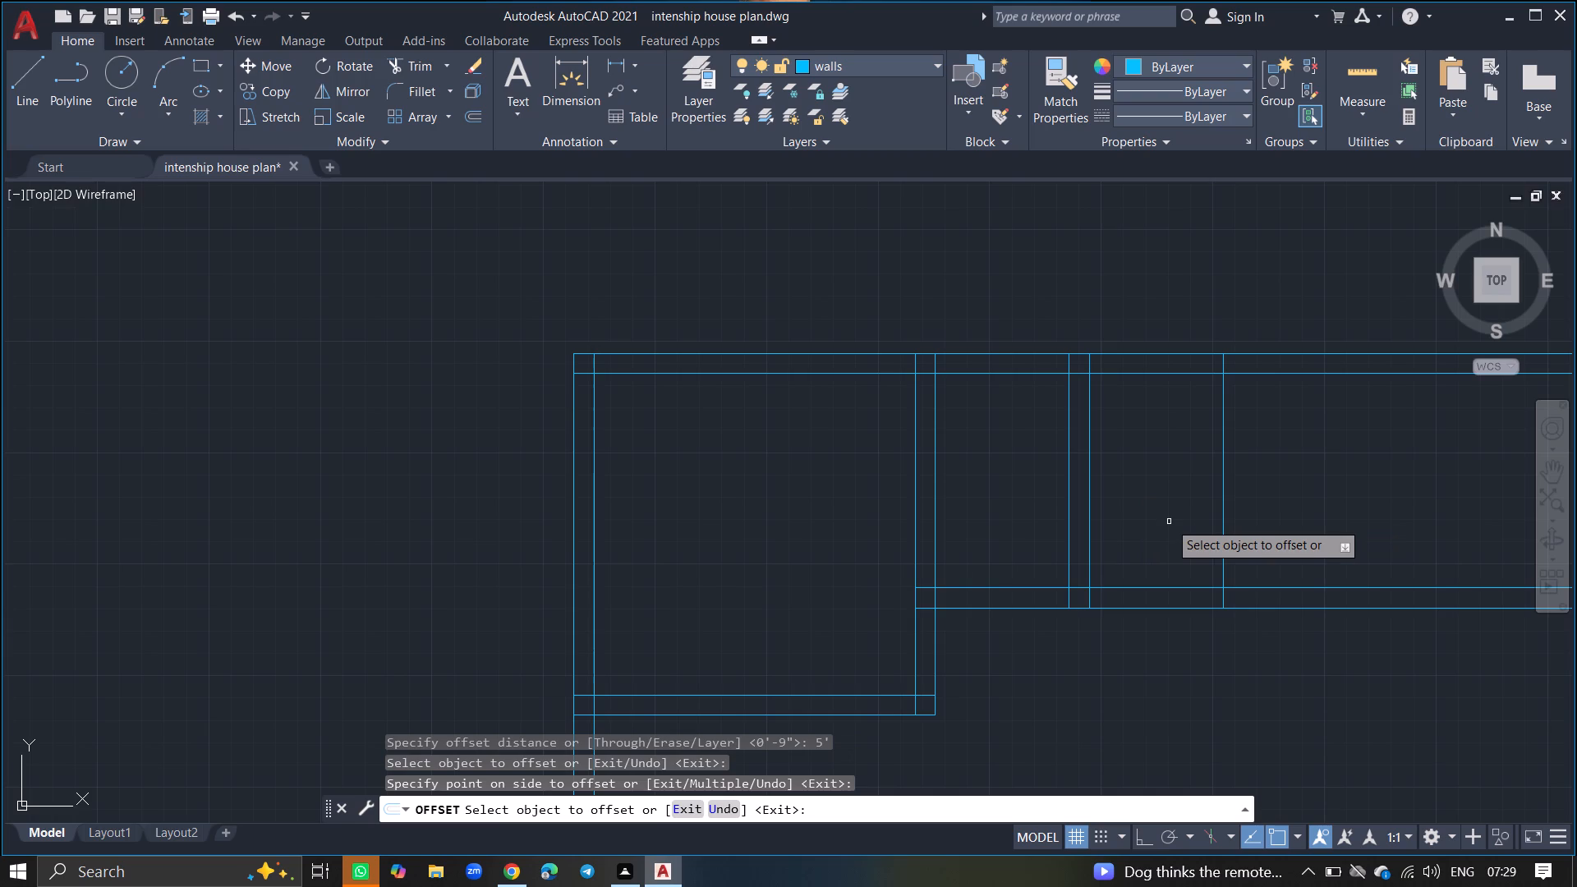
pyautogui.press('Return')
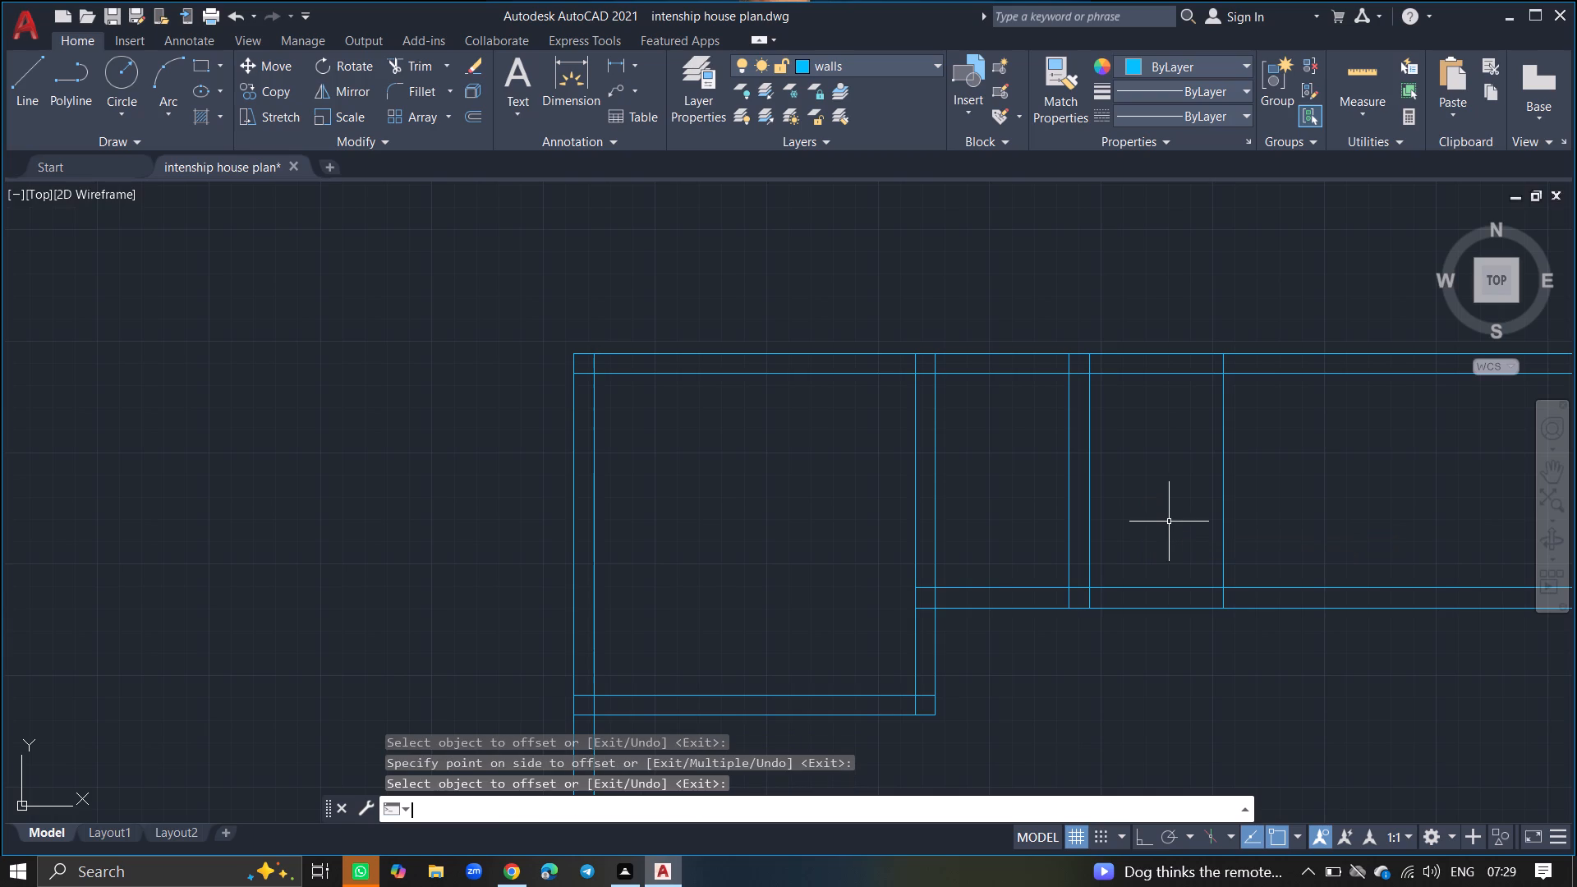
# Offset the easternmost vertical line 9" to the east to form the second small room's east wall.
pyautogui.press('o')
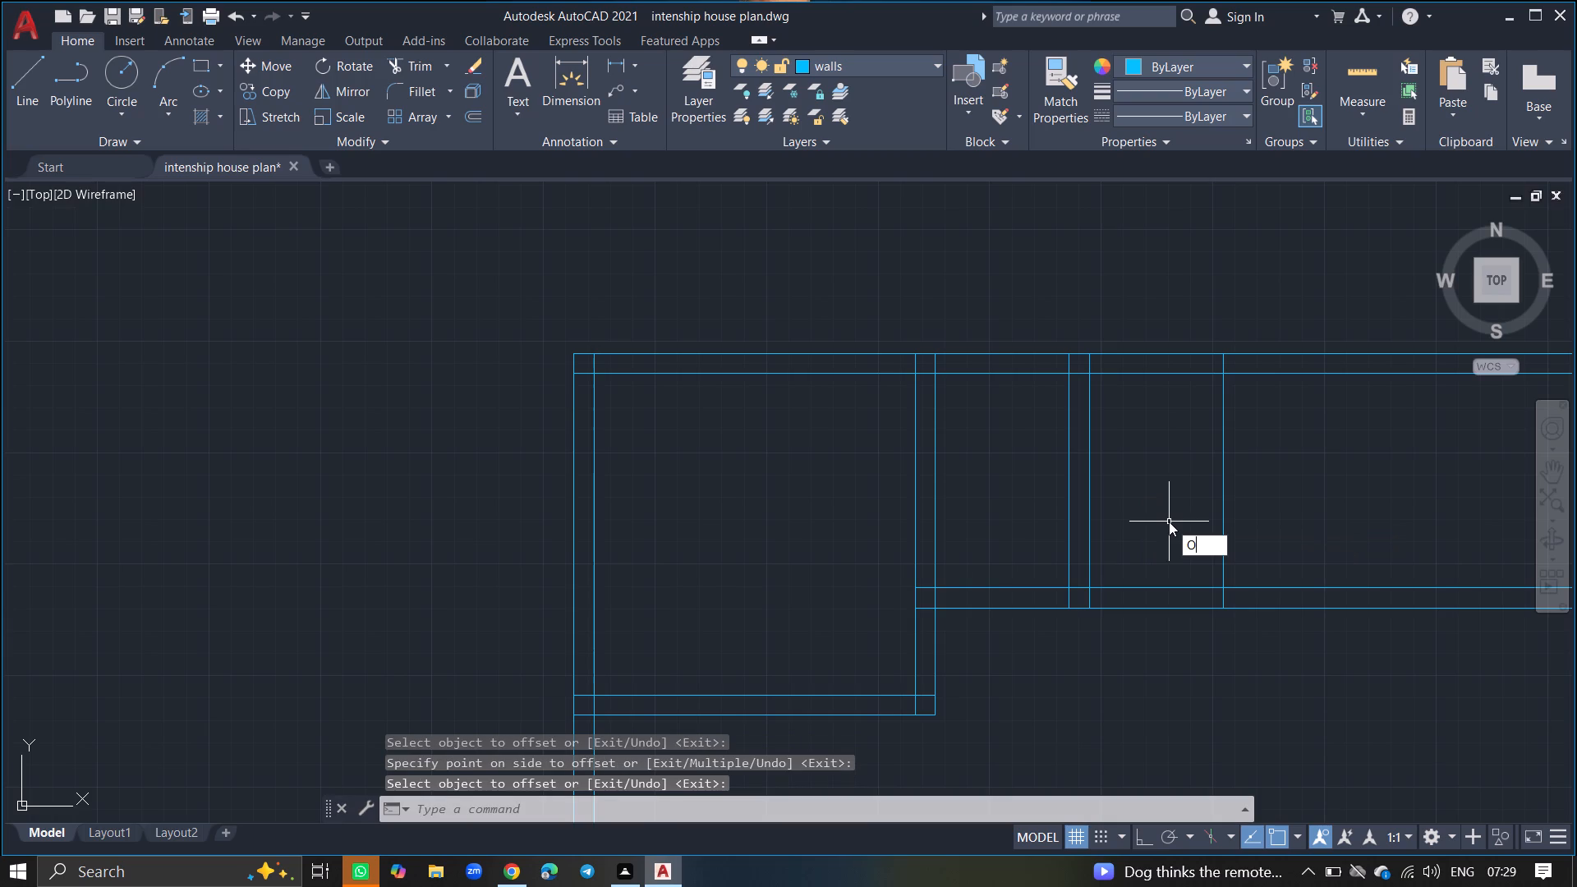
pyautogui.write('FF')
pyautogui.write('SET')
pyautogui.press('Return')
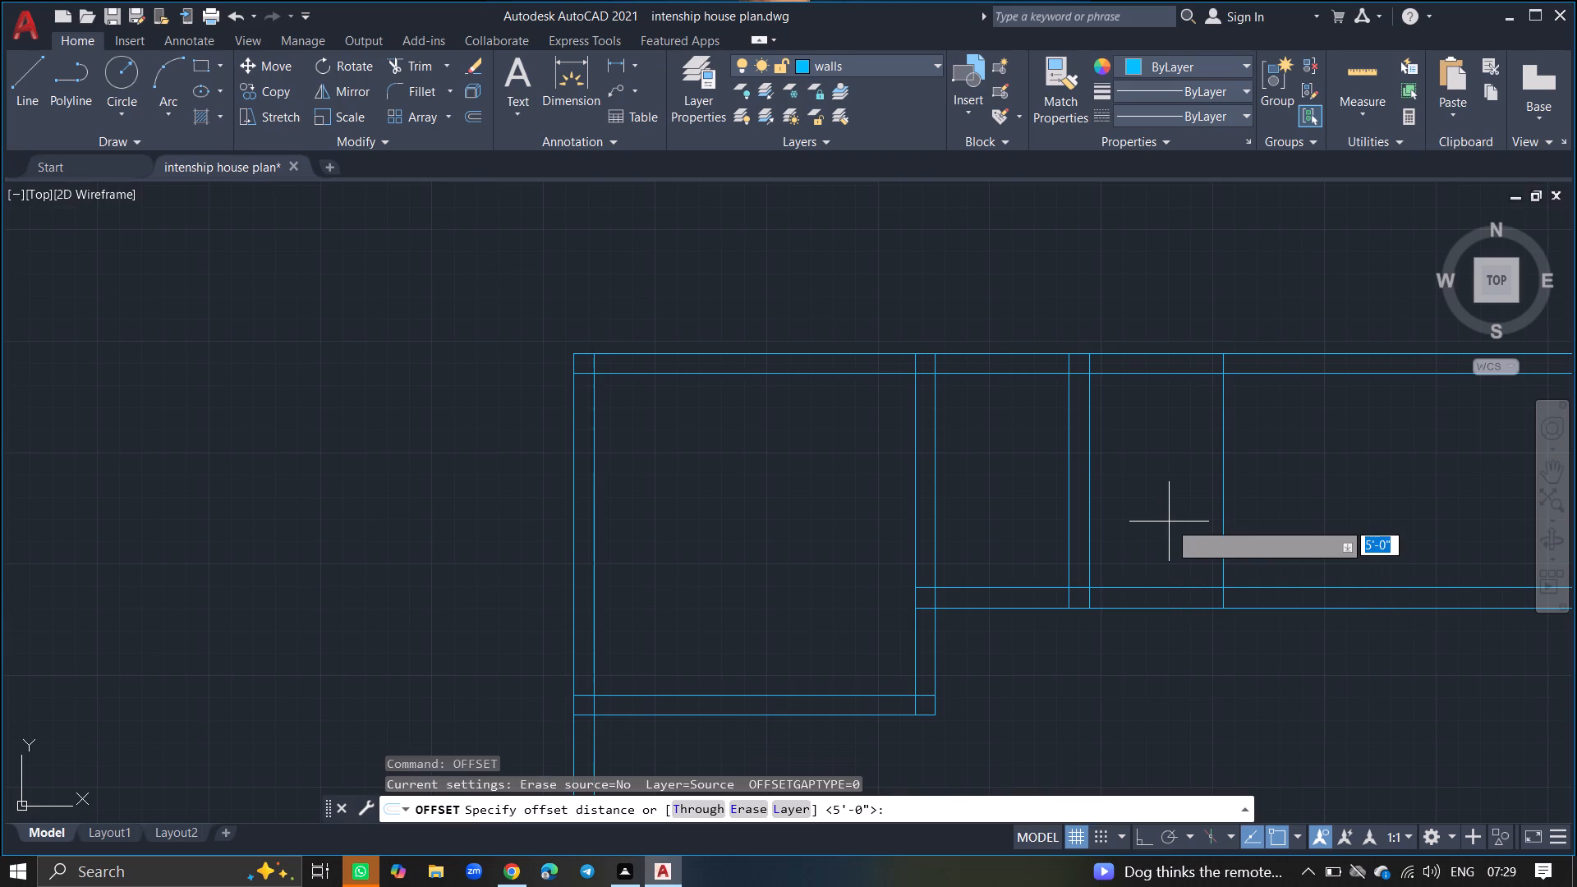
pyautogui.press('9')
pyautogui.hotkey('shift', '"')
pyautogui.press('Return')
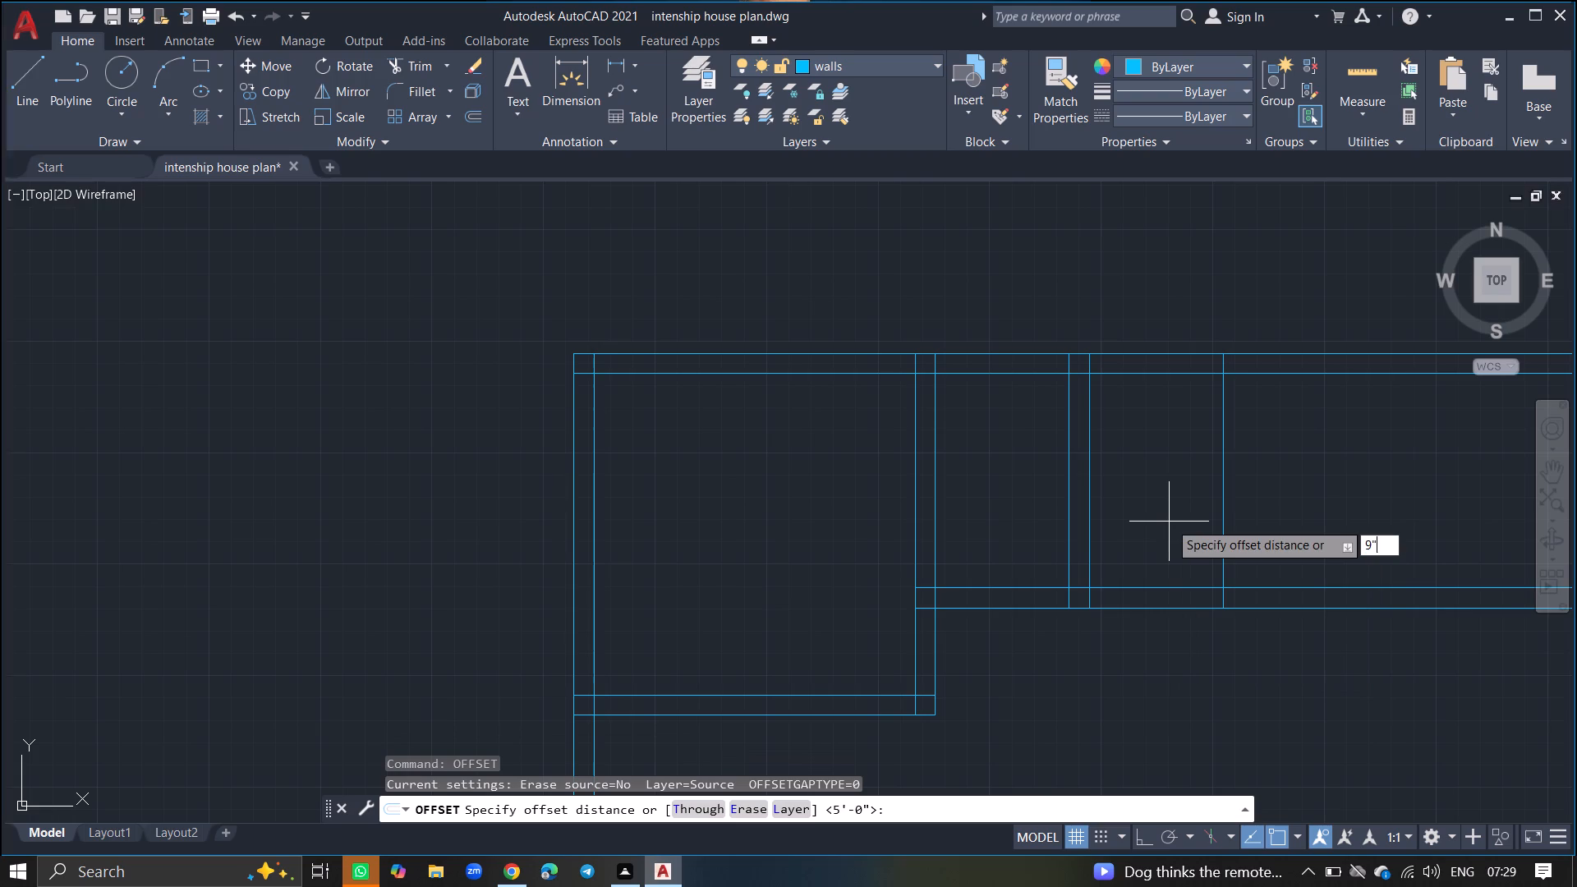
pyautogui.click(1223, 521)
pyautogui.click(1276, 521)
pyautogui.press('Return')
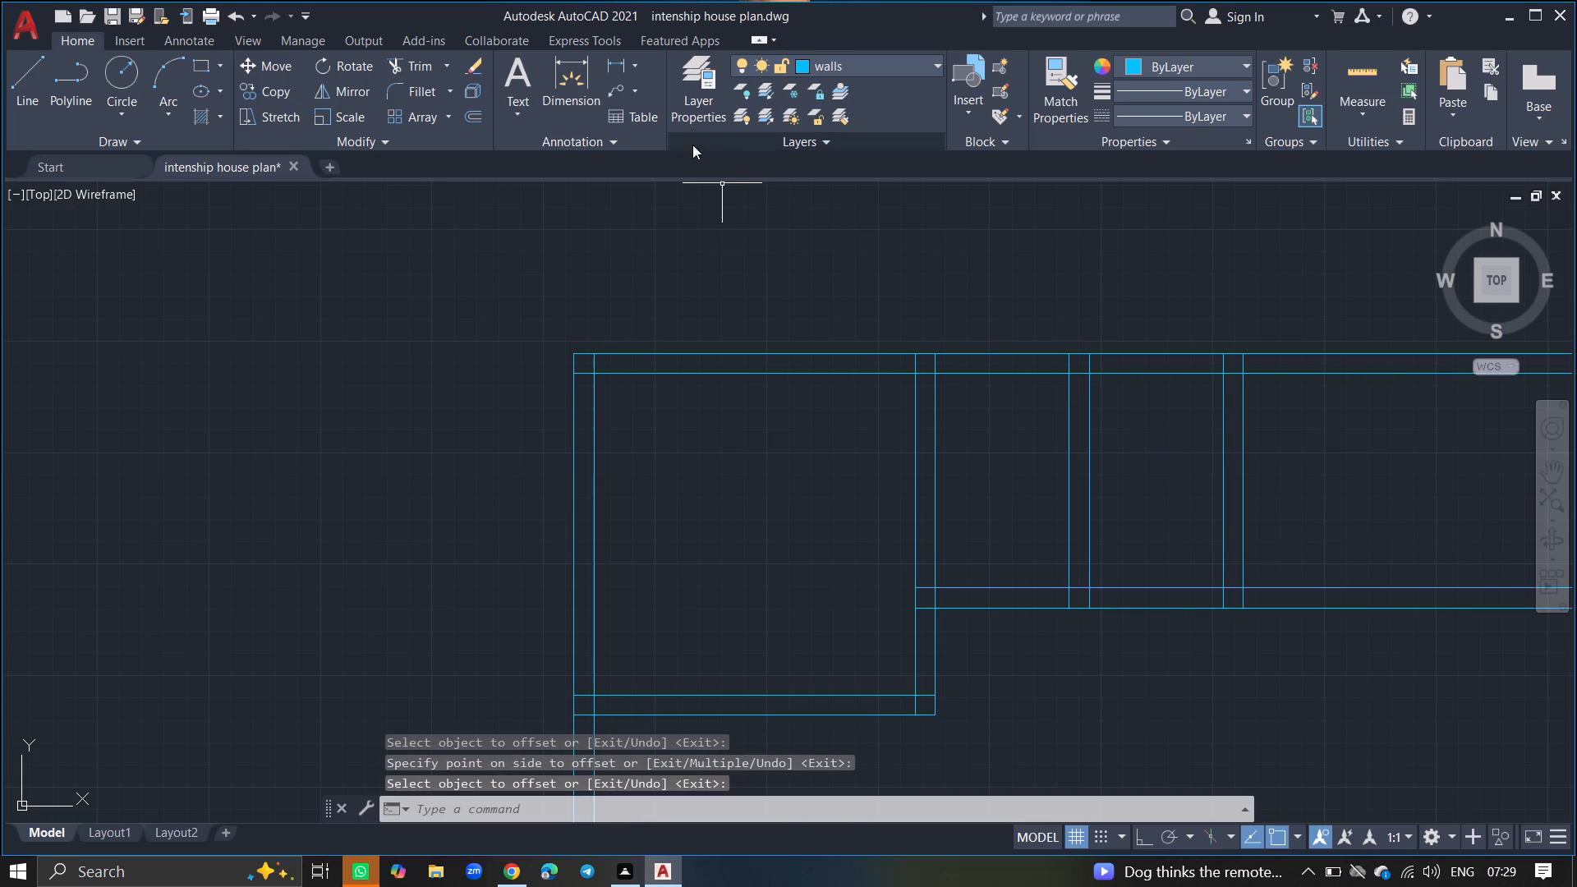
# Make the furniture layer current.
pyautogui.doubleClick(692, 108)
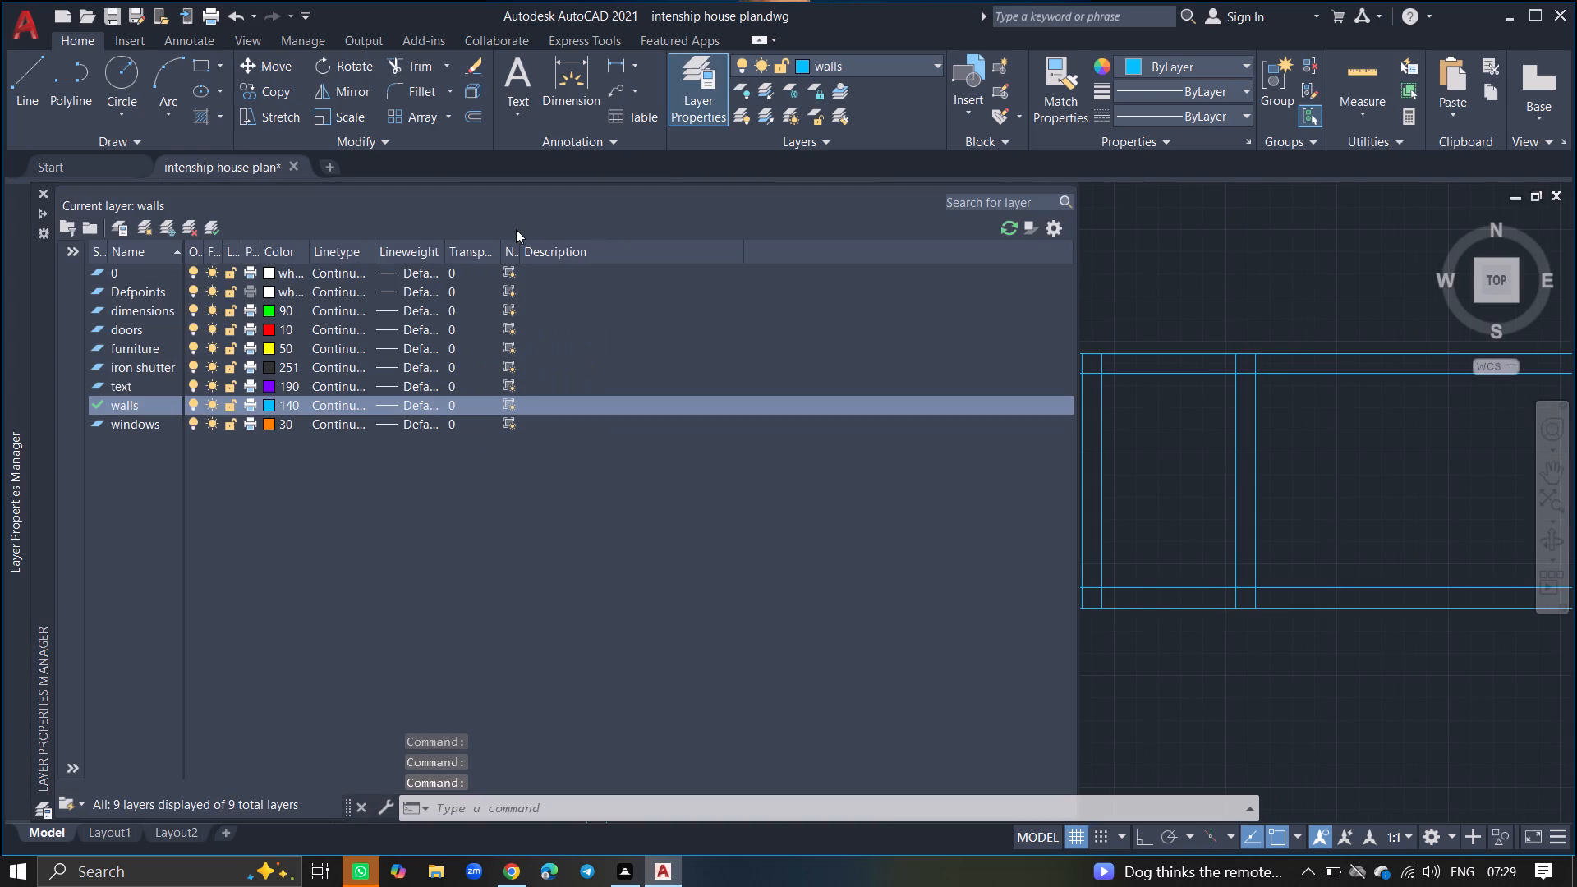
pyautogui.doubleClick(136, 342)
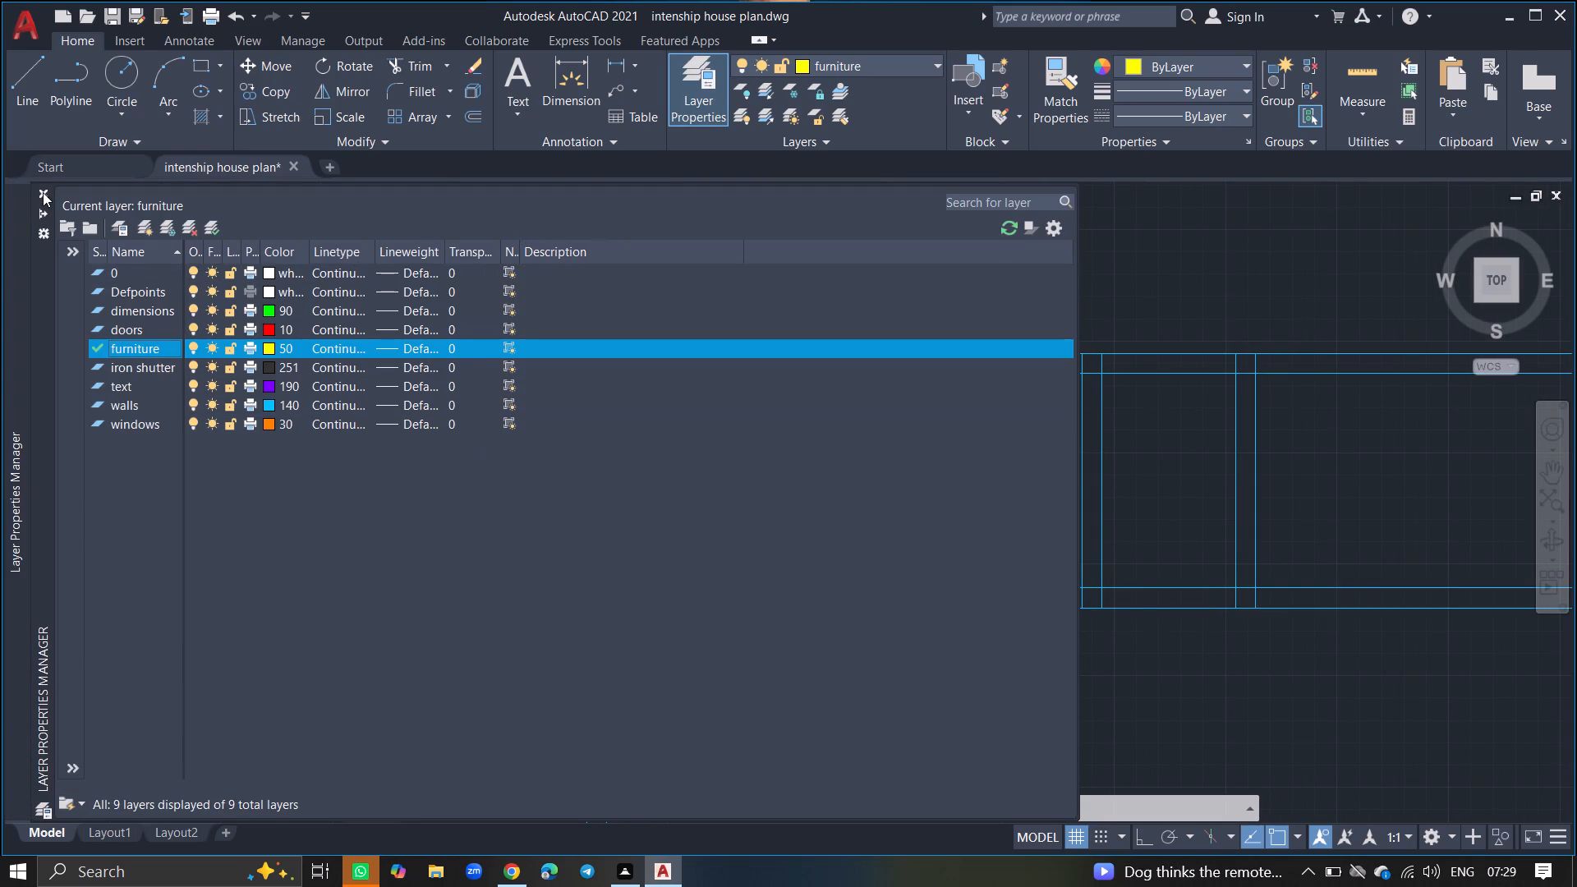
pyautogui.click(43, 192)
# Move the bed with its rug in the completed plan's northwest bedroom about 8" to the east.
pyautogui.keyDown('ctrl'); pyautogui.scroll(-4, 131, 260); pyautogui.keyUp('ctrl')
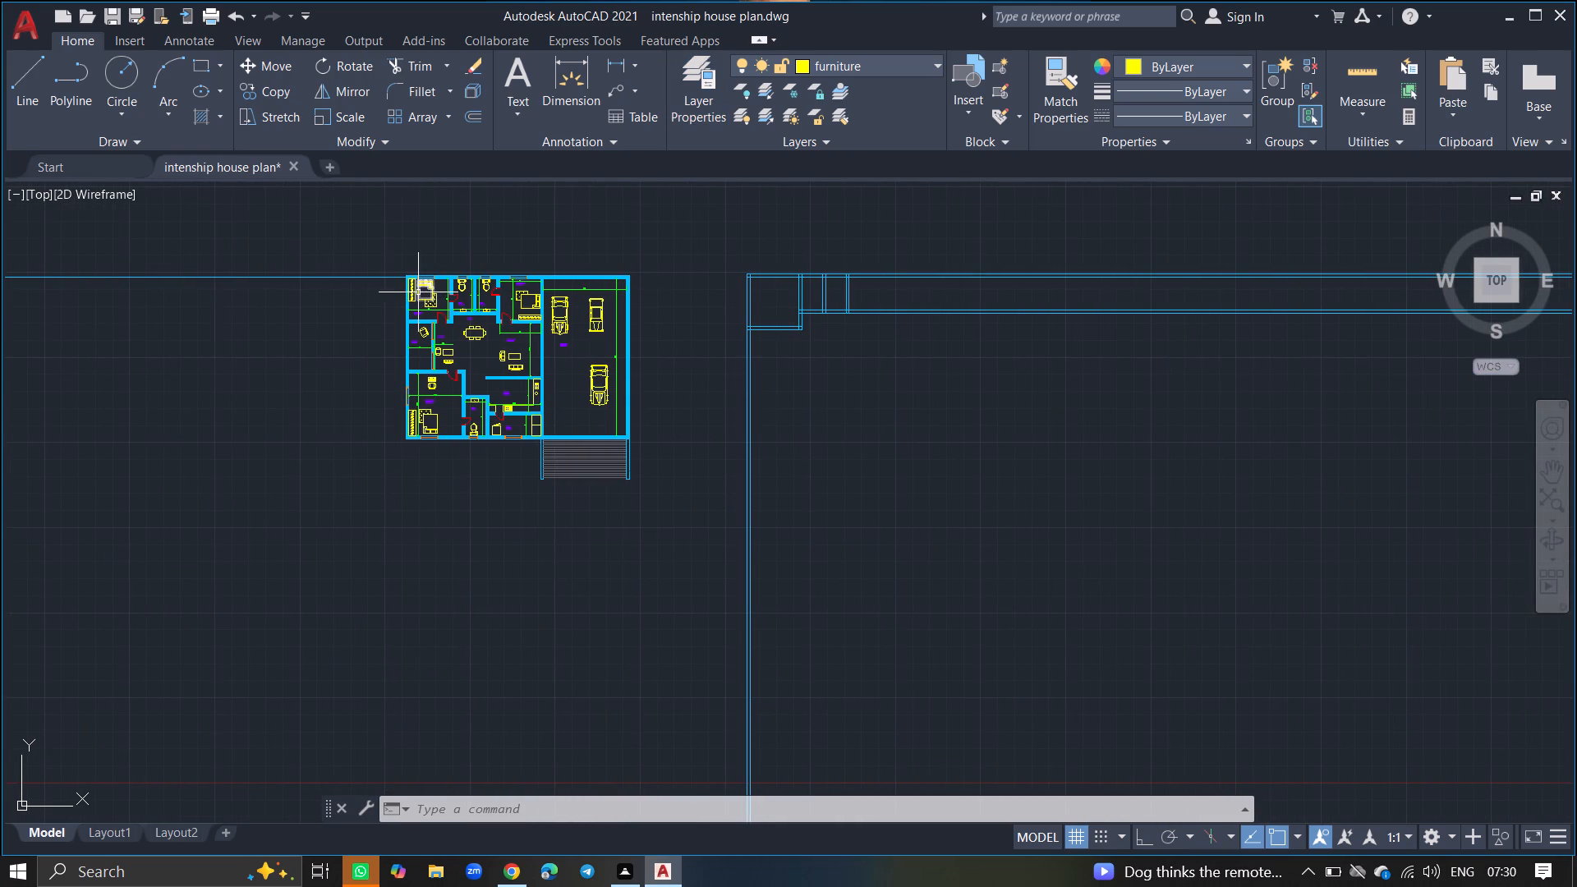
pyautogui.keyDown('ctrl'); pyautogui.scroll(6, 418, 292); pyautogui.keyUp('ctrl')
pyautogui.keyDown('ctrl'); pyautogui.scroll(-3, 408, 351); pyautogui.keyUp('ctrl')
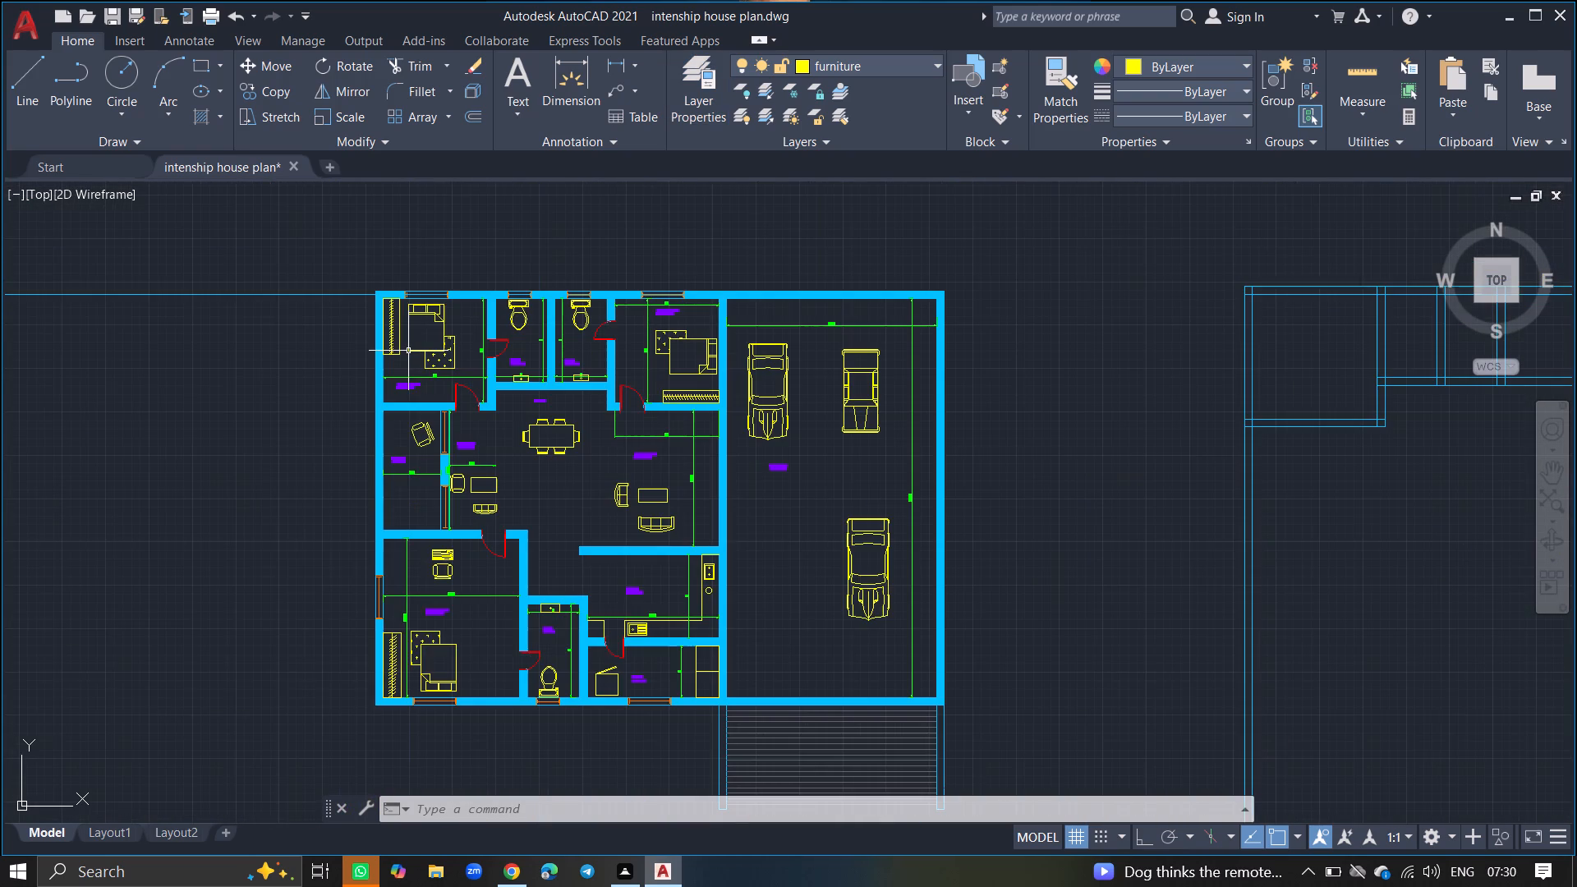
pyautogui.keyDown('ctrl'); pyautogui.scroll(2, 403, 306); pyautogui.keyUp('ctrl')
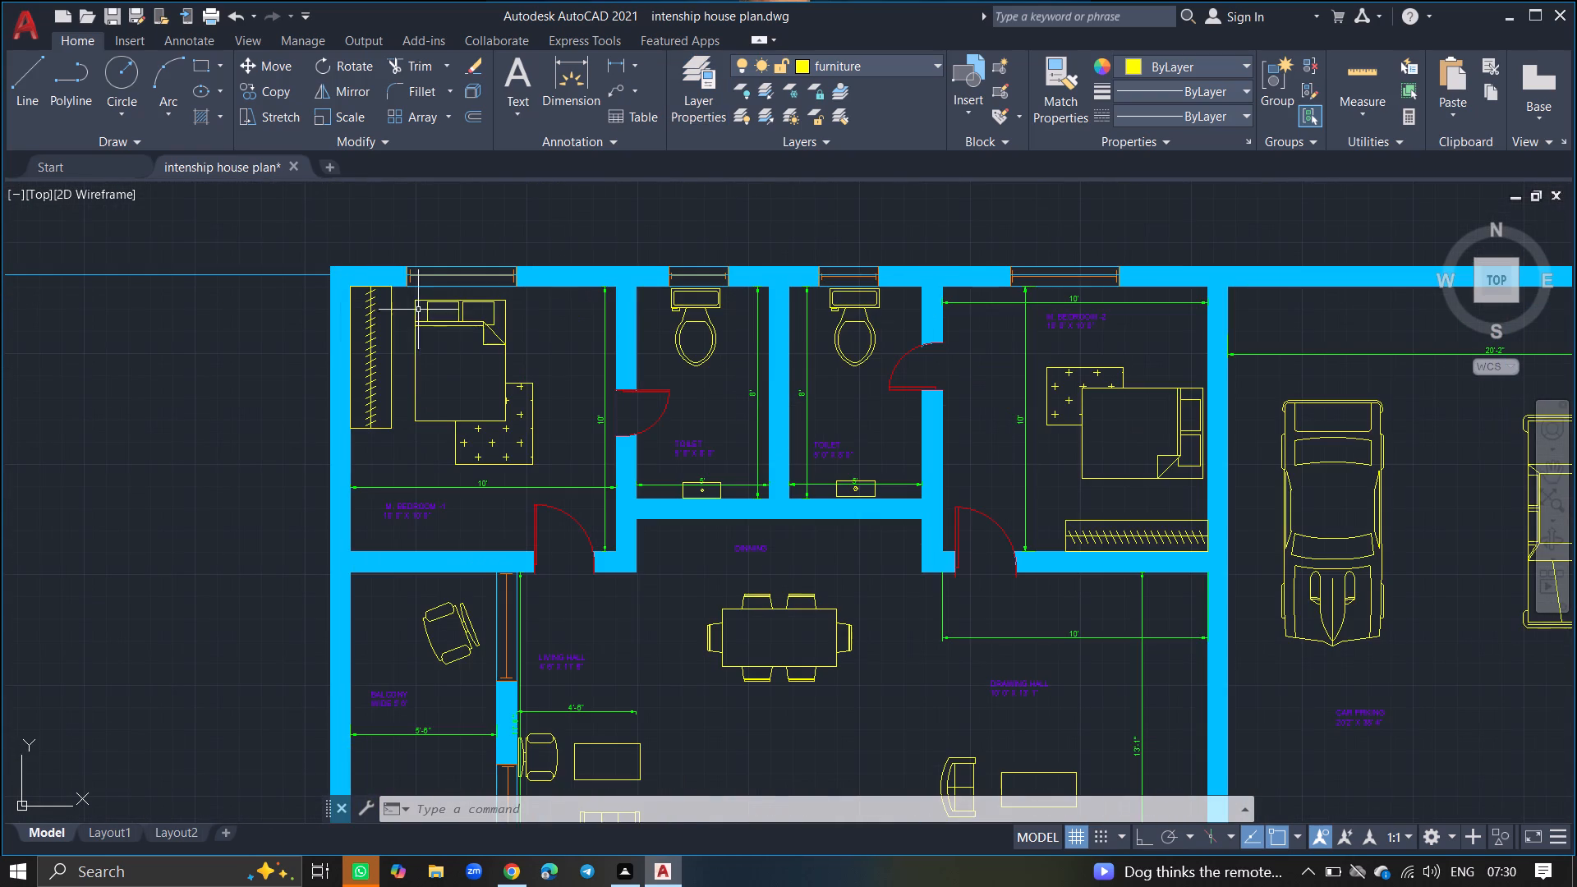
pyautogui.click(538, 365)
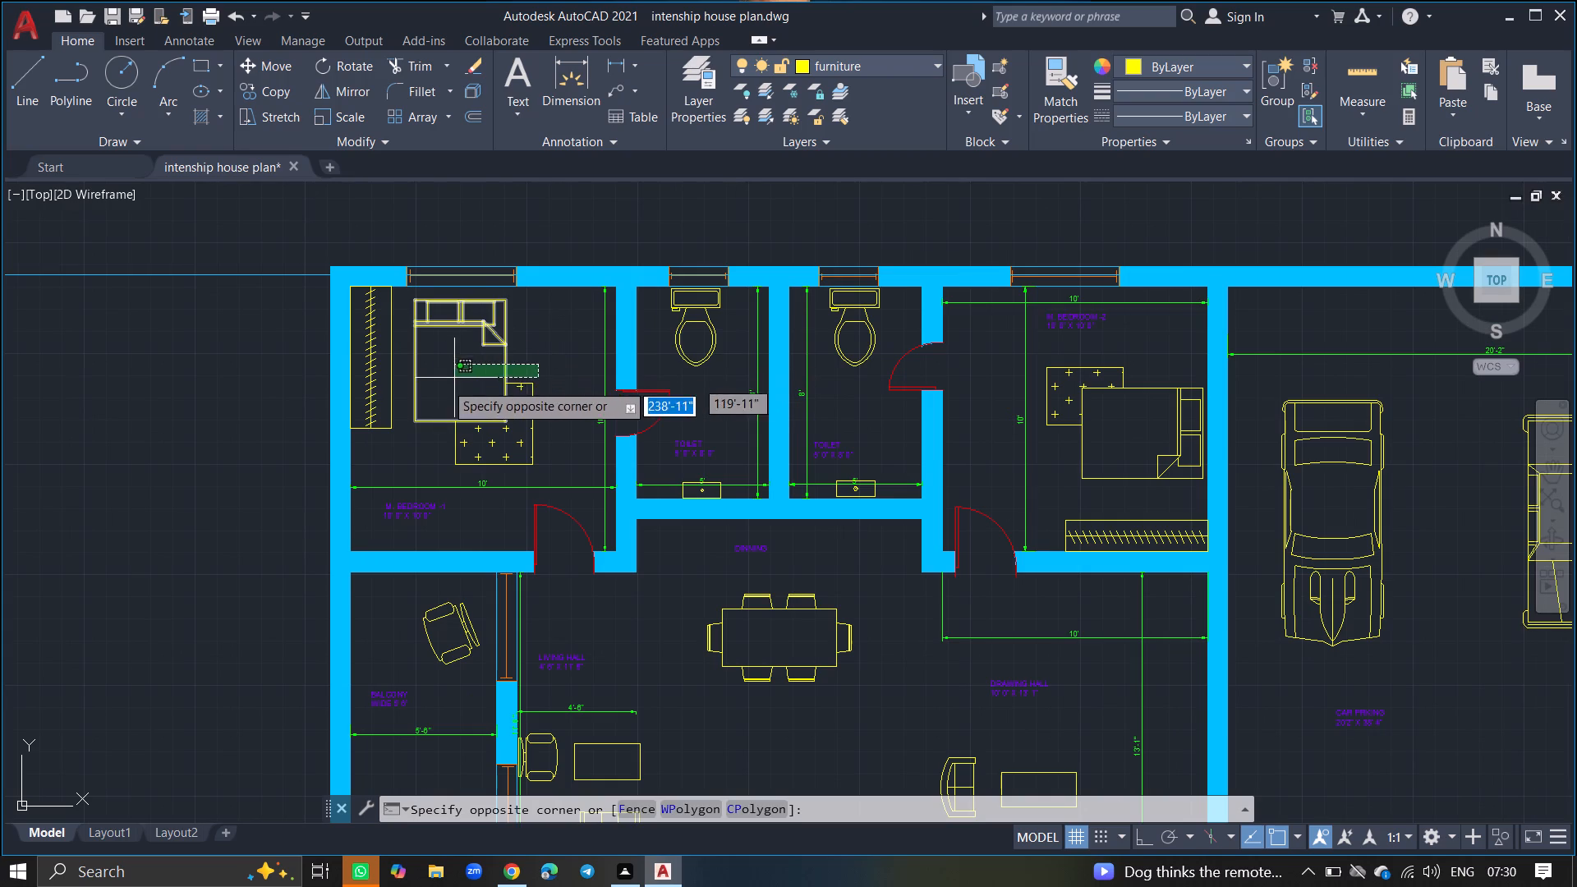
pyautogui.click(443, 384)
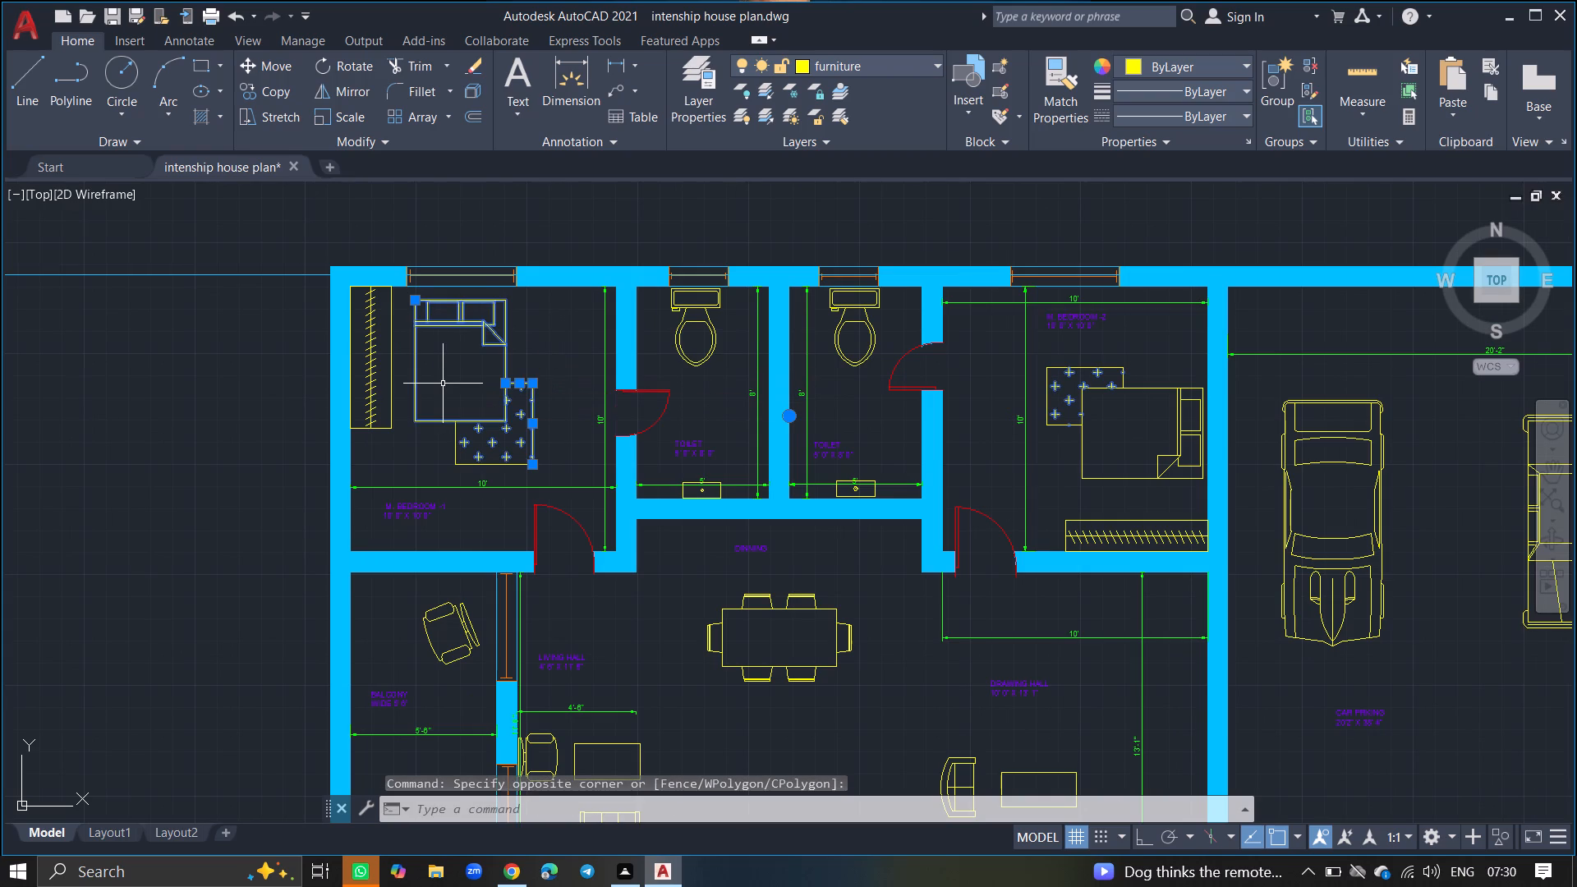
pyautogui.write('MO')
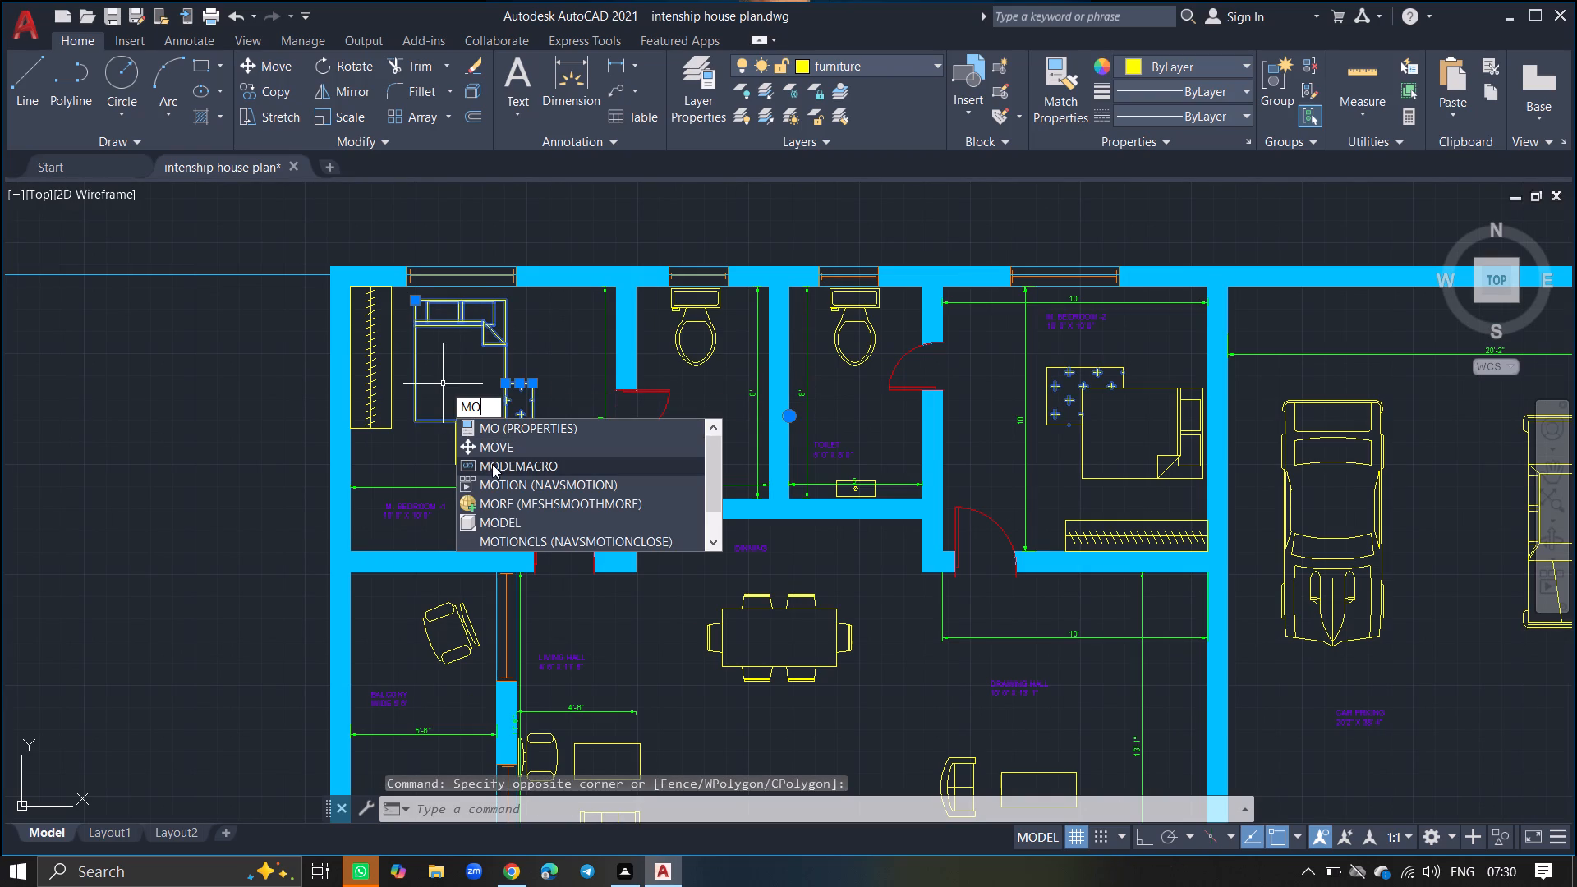
pyautogui.click(492, 447)
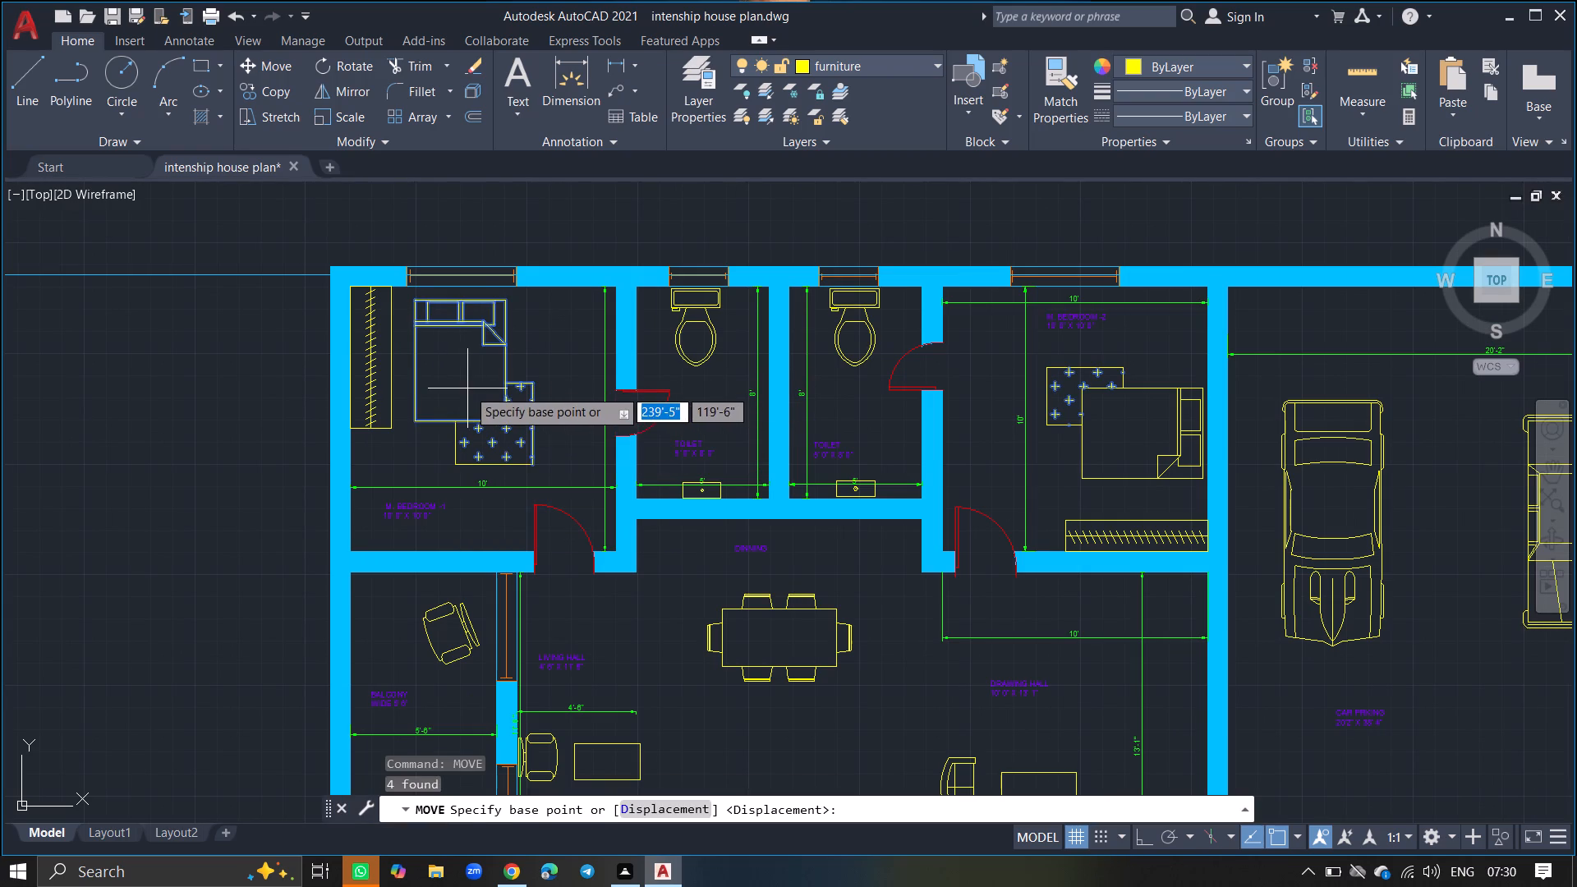
pyautogui.click(467, 388)
pyautogui.click(485, 390)
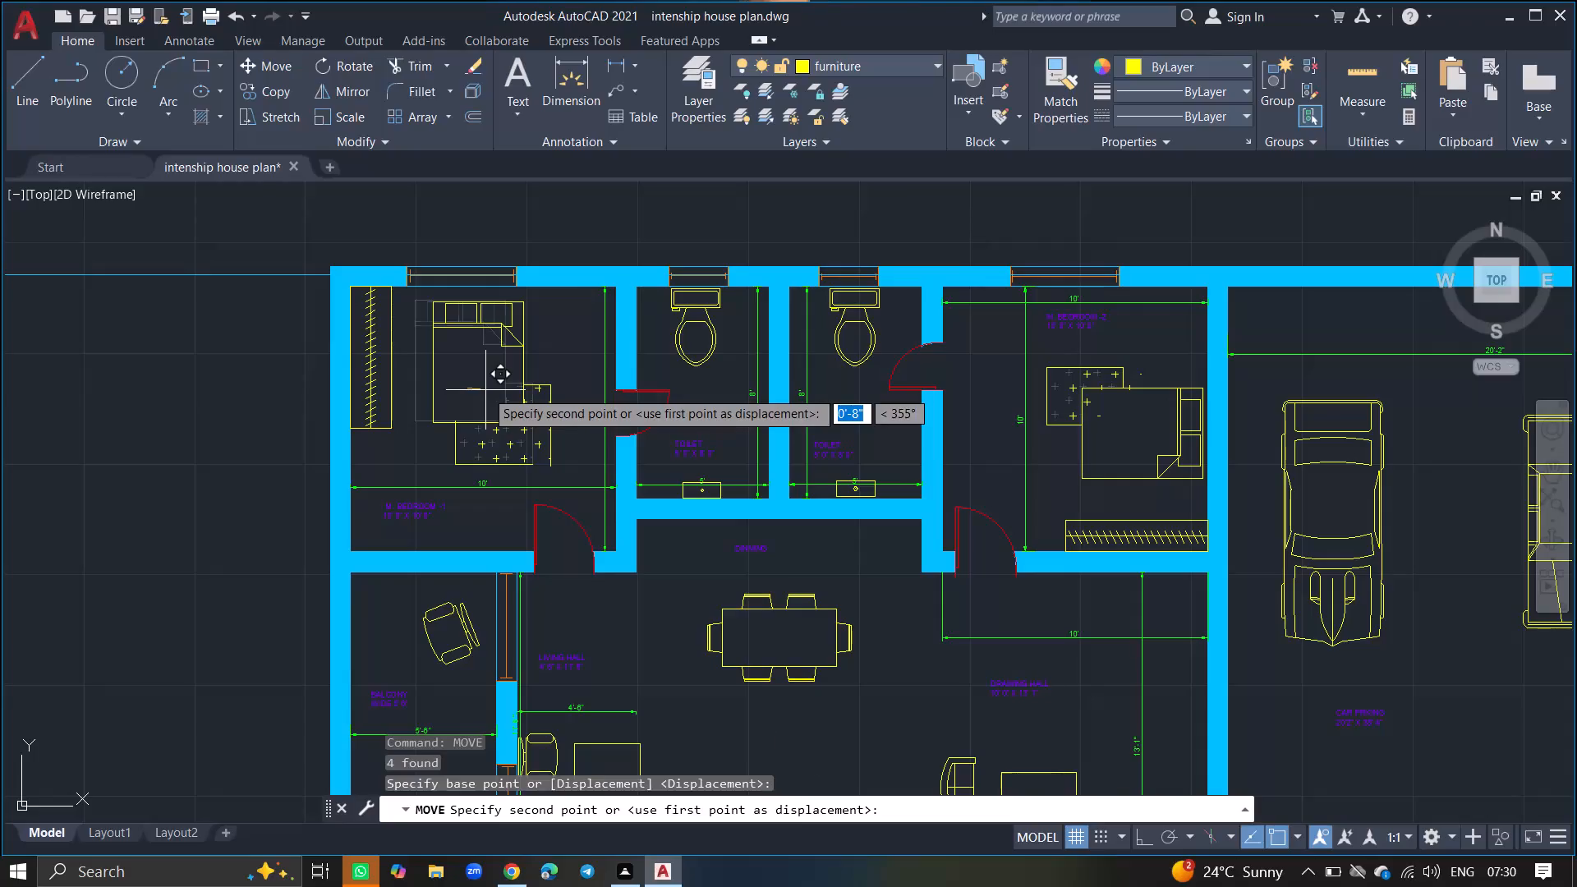
# Draw a bedside table rectangle about 8" square between the wardrobe and the pillow end of the northwest bedroom's bed.
pyautogui.write('REC')
pyautogui.press('Return')
pyautogui.keyDown('ctrl'); pyautogui.scroll(4, 416, 315); pyautogui.keyUp('ctrl')
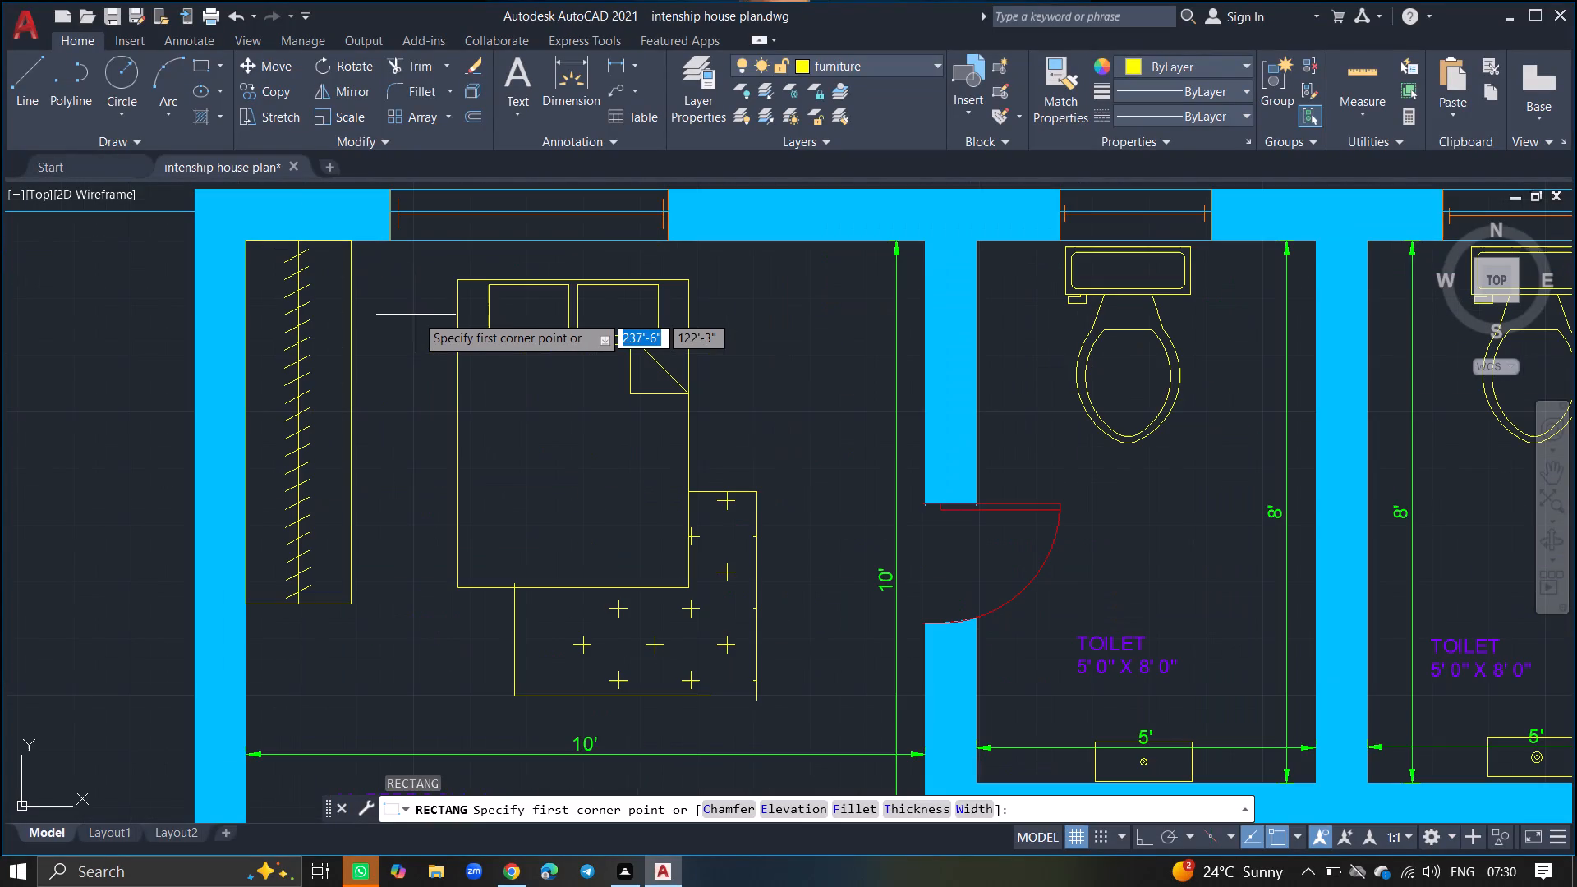
pyautogui.click(374, 272)
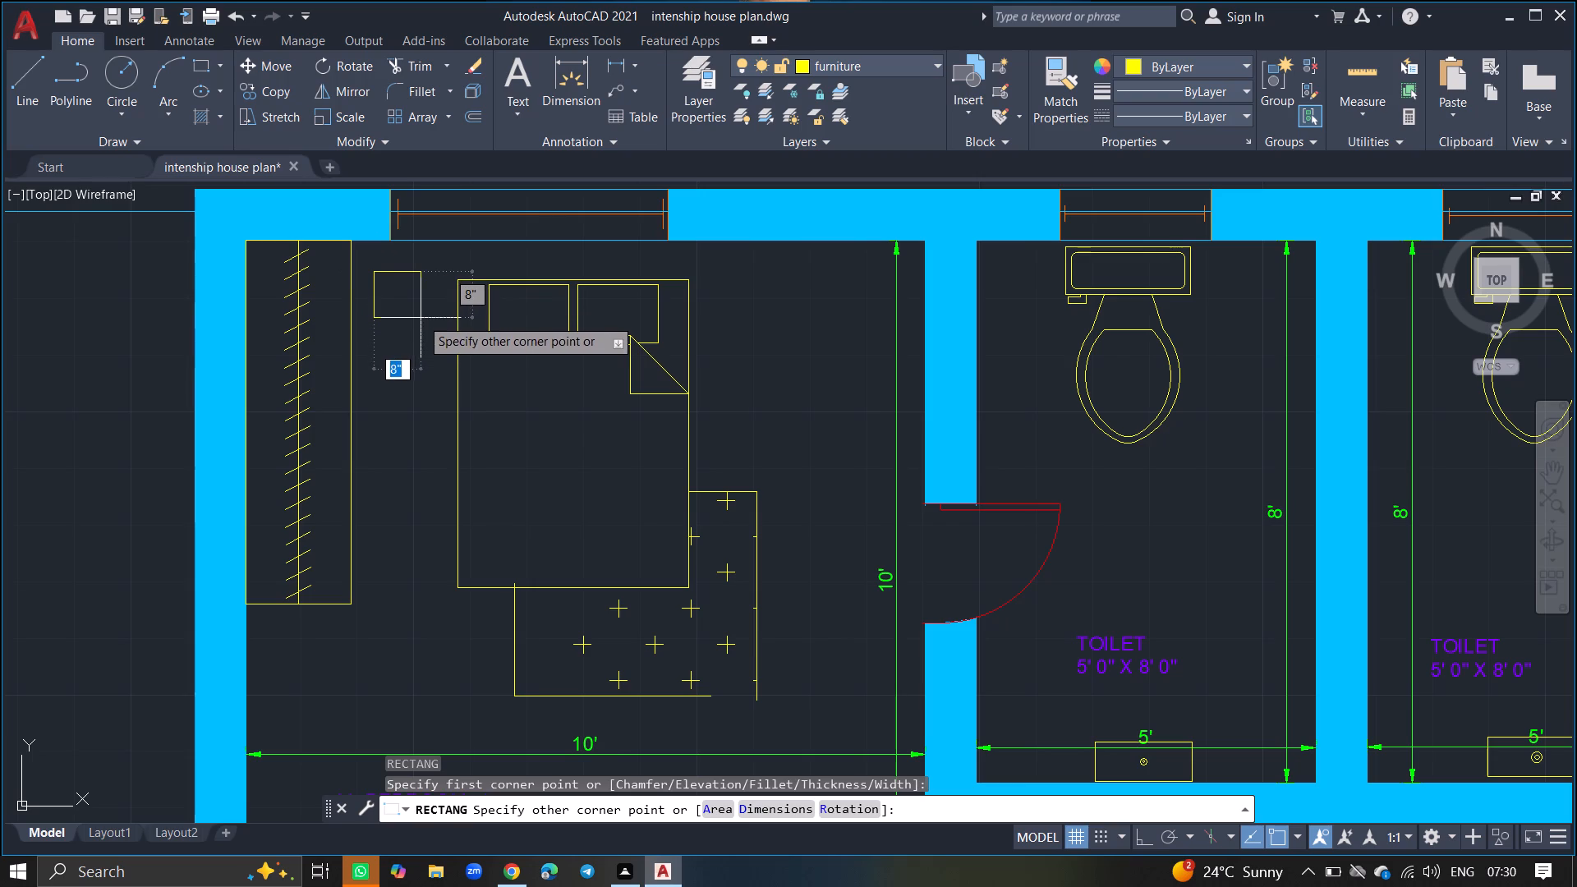
pyautogui.click(421, 318)
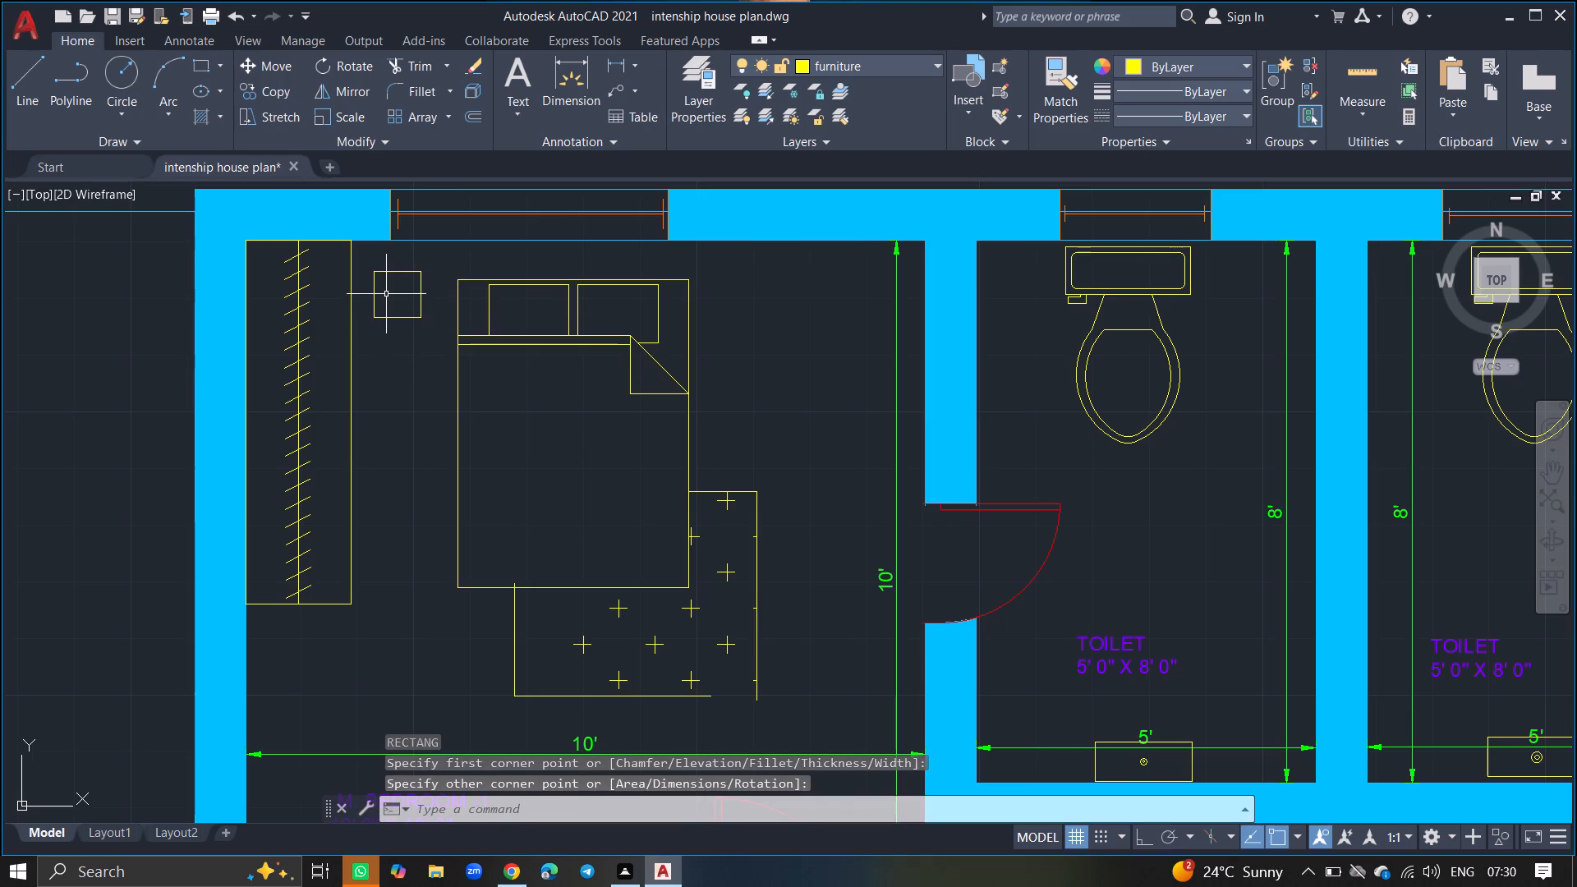
# Draw two concentric lamp circles, about 4" and 3" in radius, centred in the bedside table west of the bed.
pyautogui.press('c')
pyautogui.press('Return')
pyautogui.keyDown('ctrl'); pyautogui.scroll(4, 386, 294); pyautogui.keyUp('ctrl')
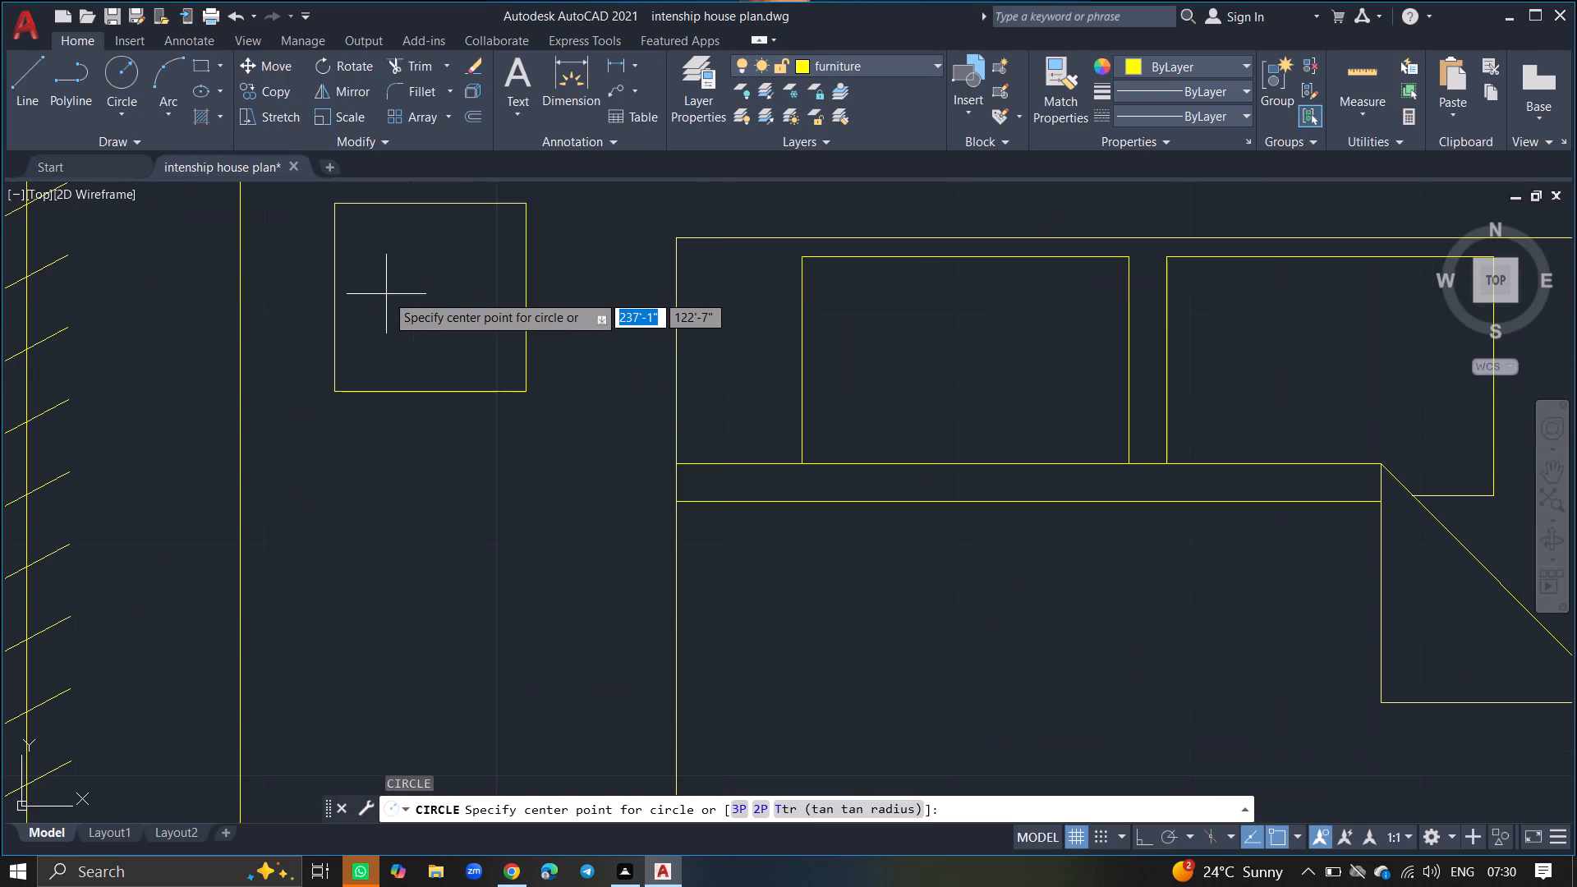
pyautogui.click(430, 296)
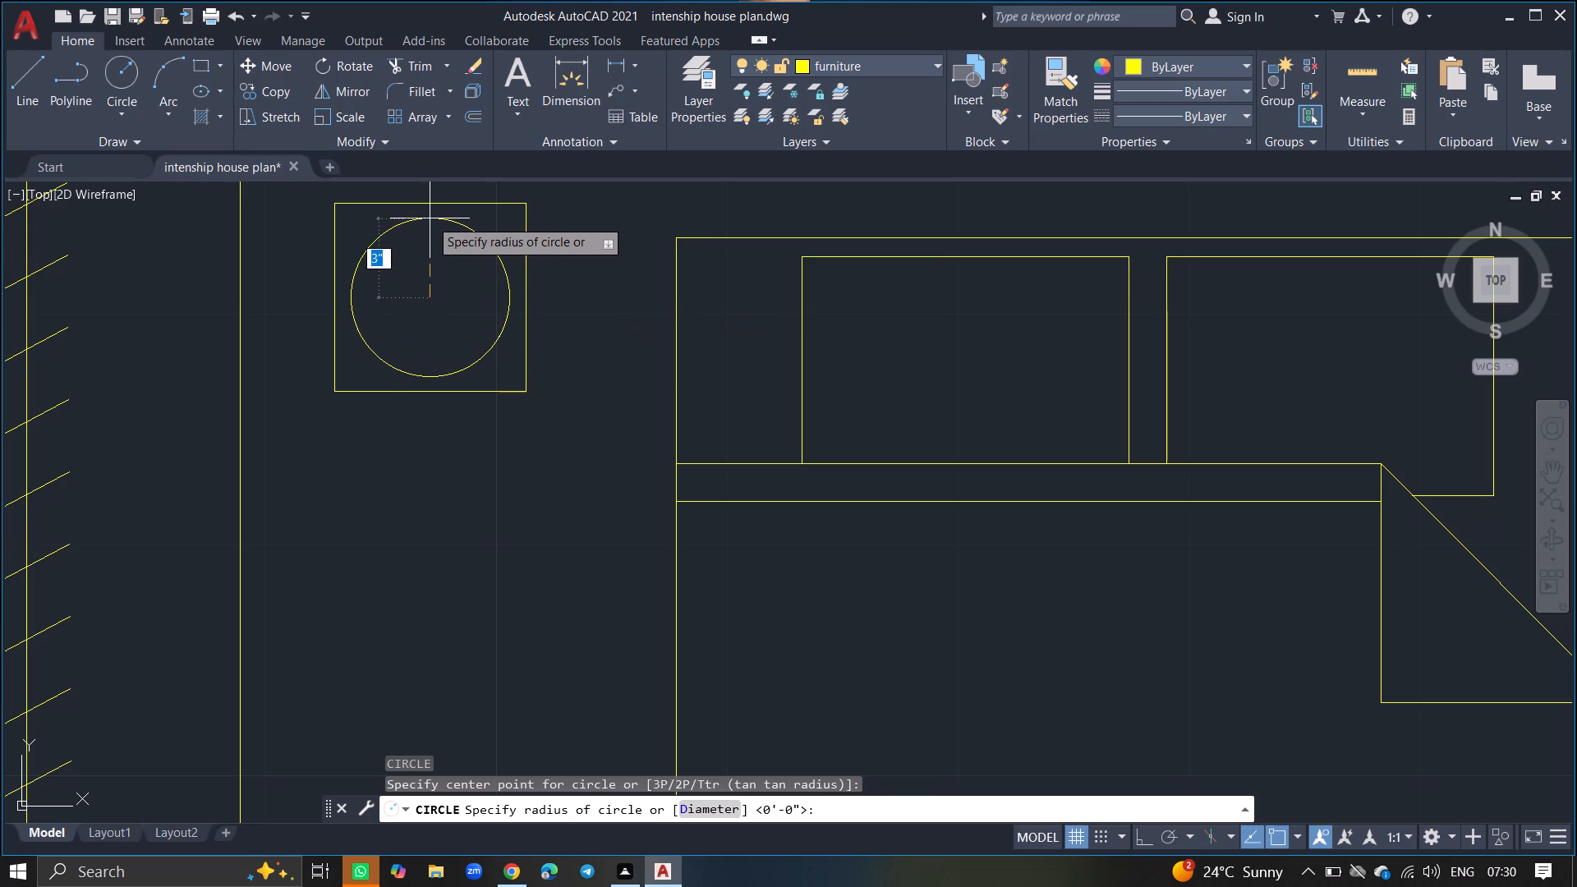
pyautogui.click(430, 213)
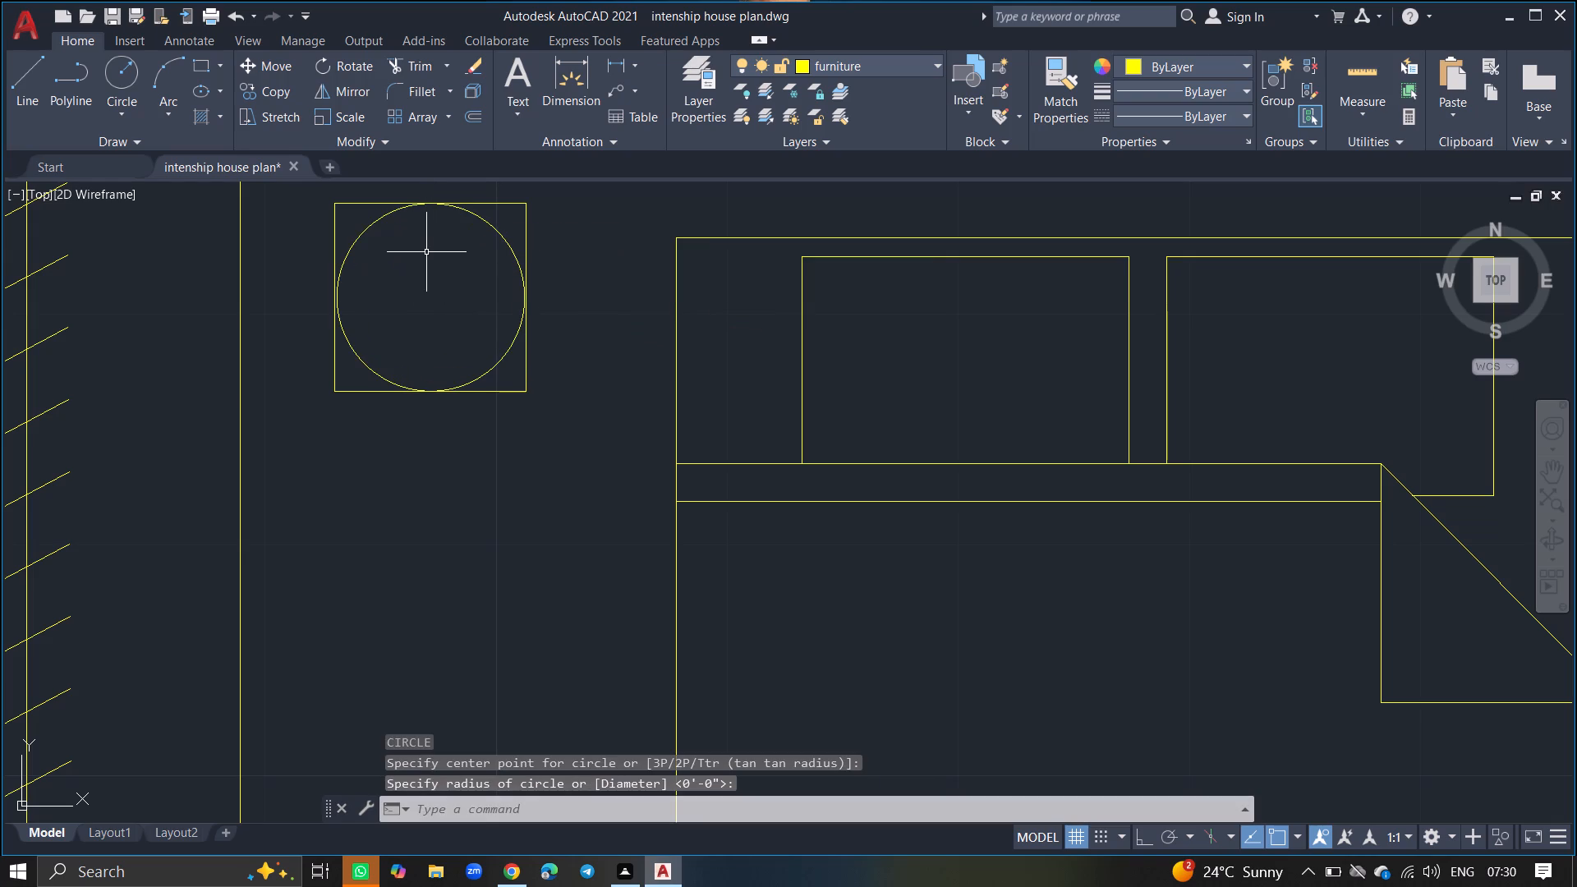
pyautogui.press('c')
pyautogui.press('Return')
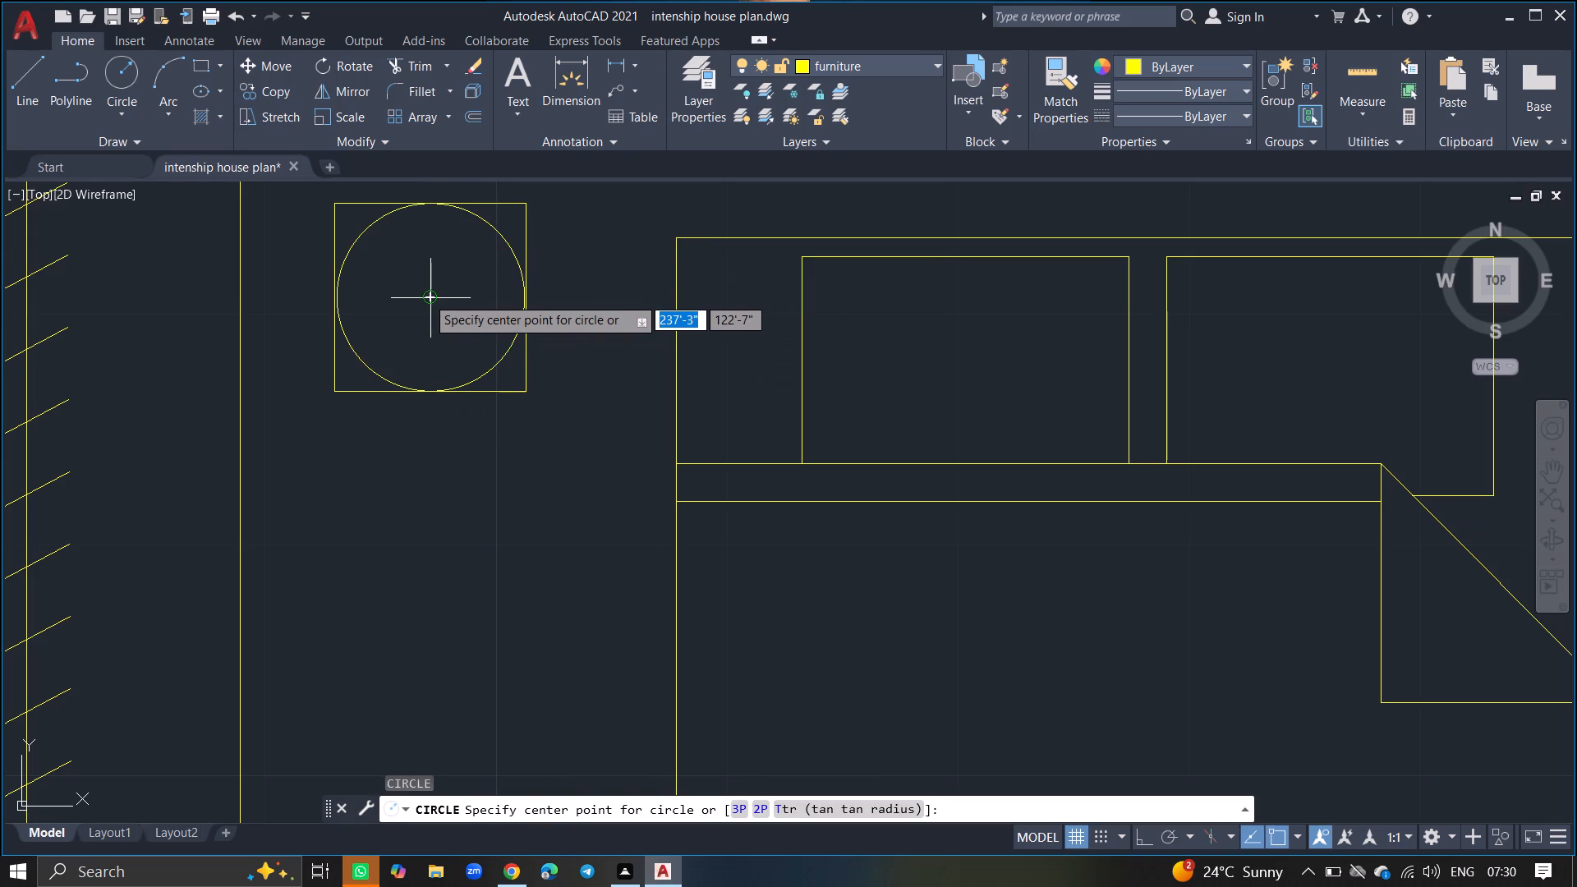
pyautogui.click(426, 296)
pyautogui.click(437, 235)
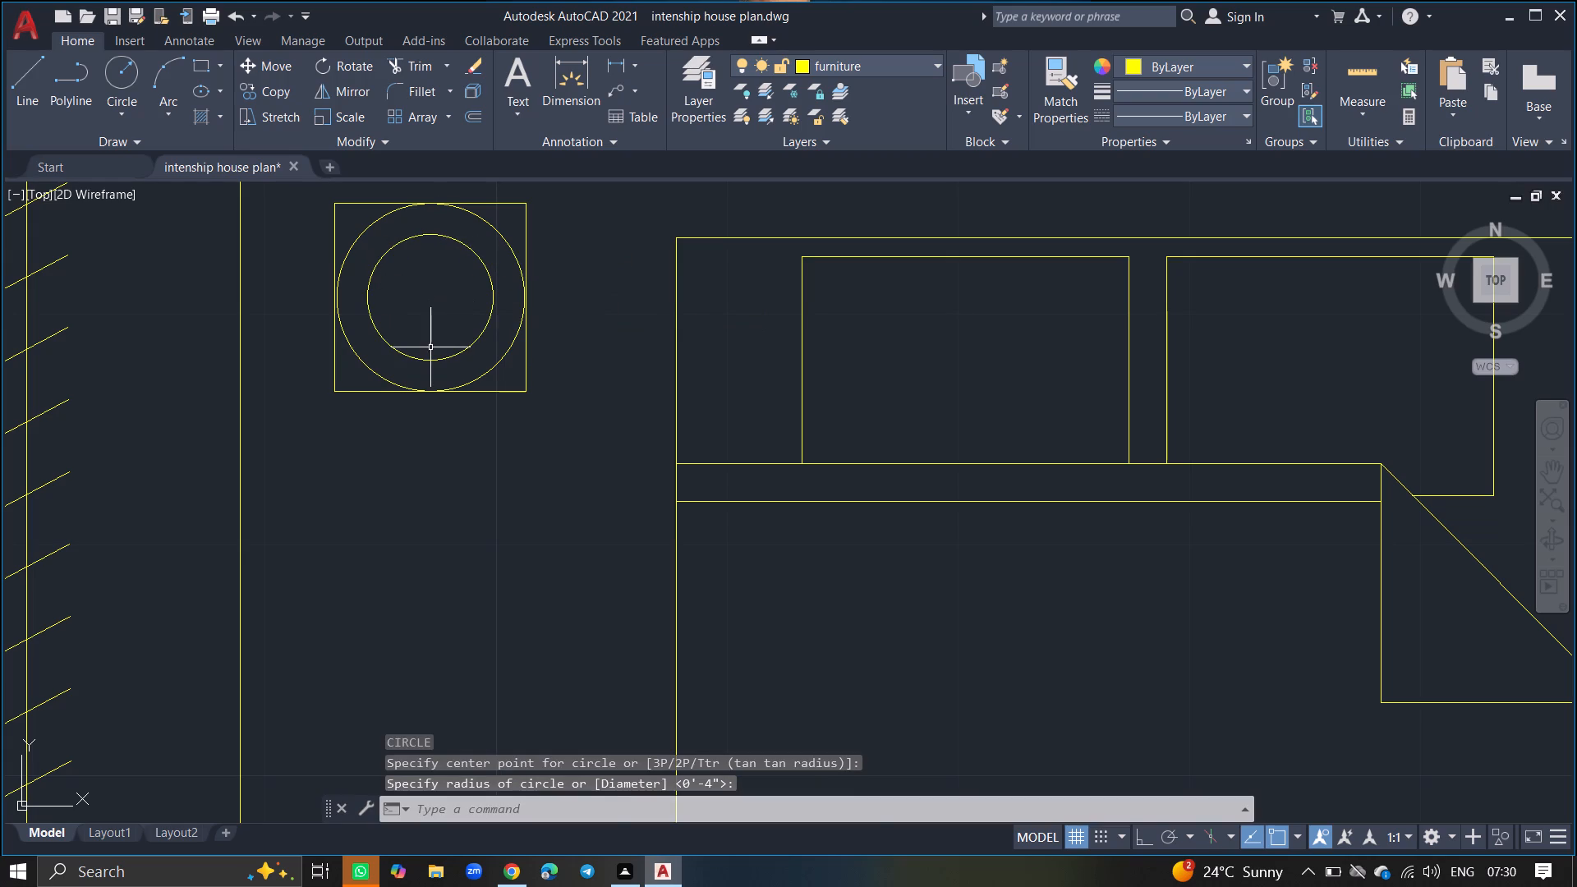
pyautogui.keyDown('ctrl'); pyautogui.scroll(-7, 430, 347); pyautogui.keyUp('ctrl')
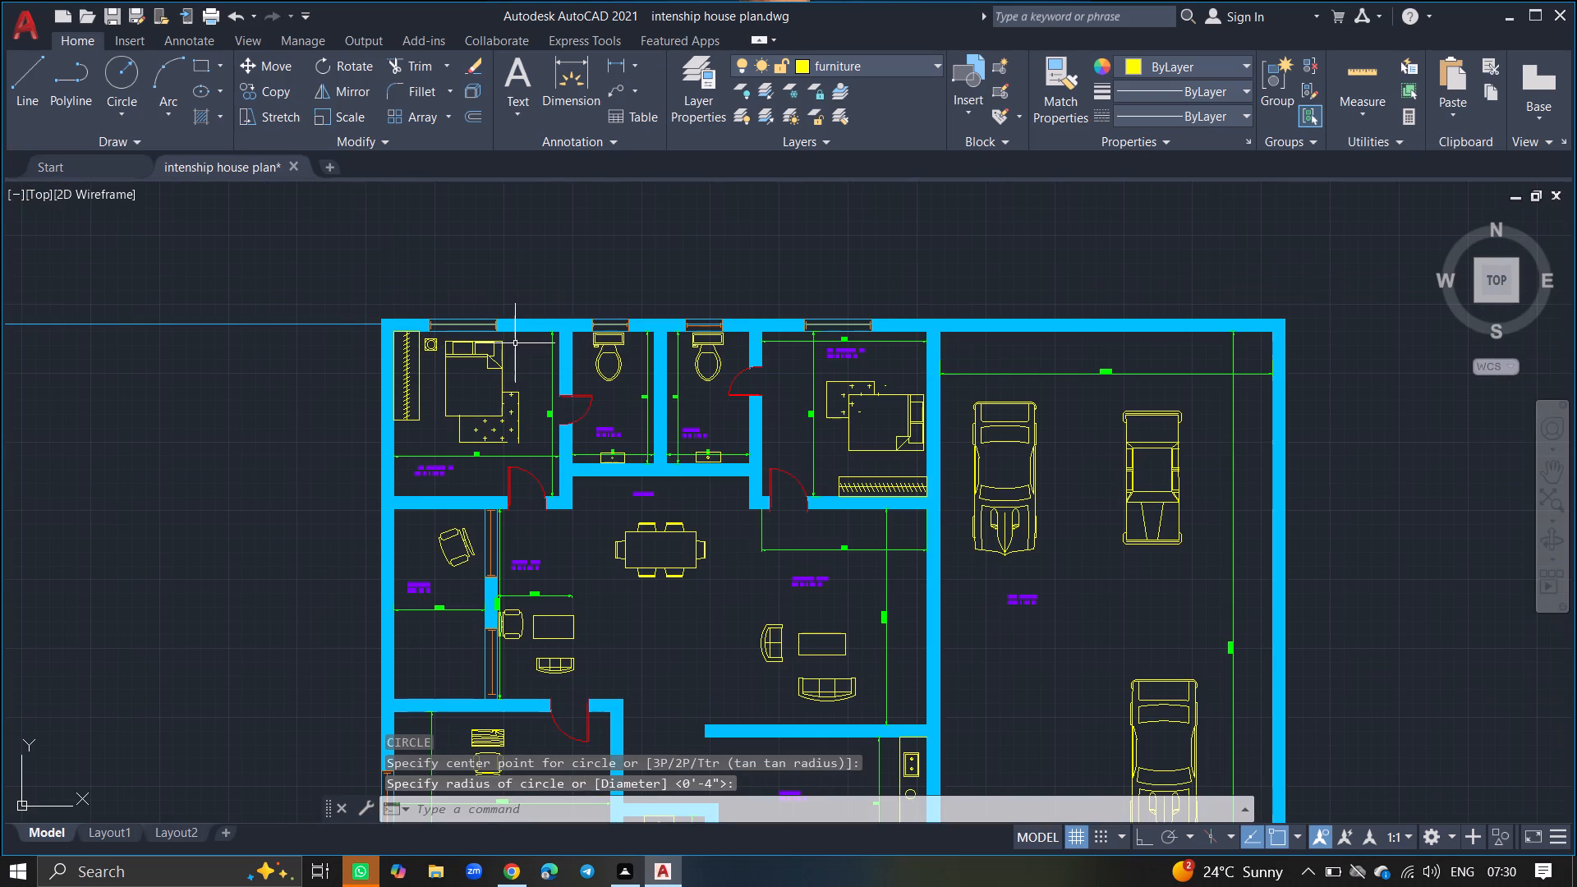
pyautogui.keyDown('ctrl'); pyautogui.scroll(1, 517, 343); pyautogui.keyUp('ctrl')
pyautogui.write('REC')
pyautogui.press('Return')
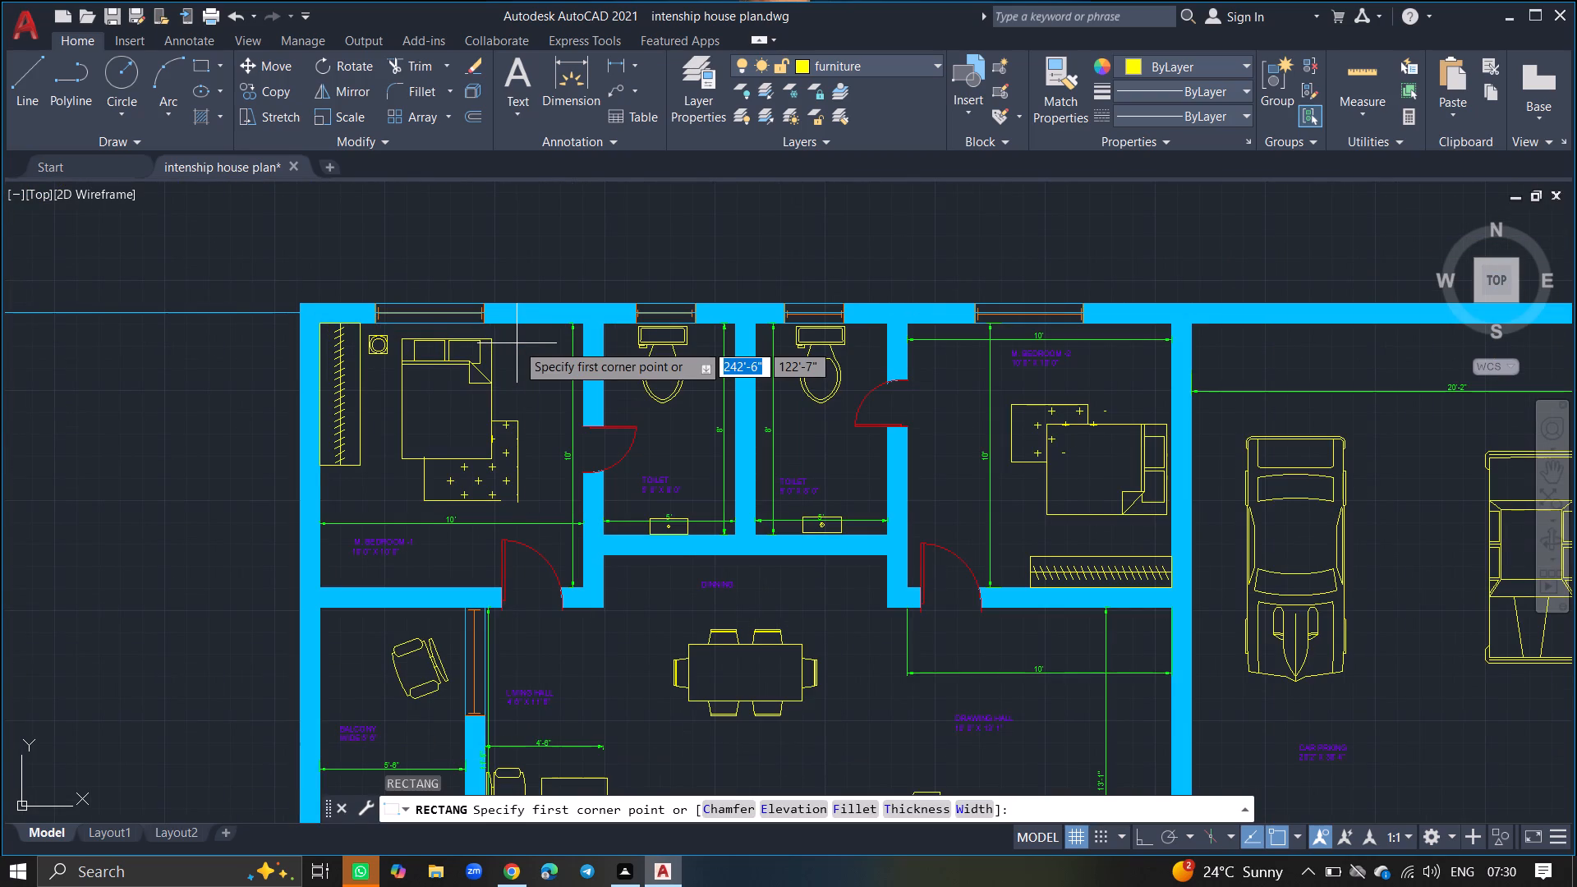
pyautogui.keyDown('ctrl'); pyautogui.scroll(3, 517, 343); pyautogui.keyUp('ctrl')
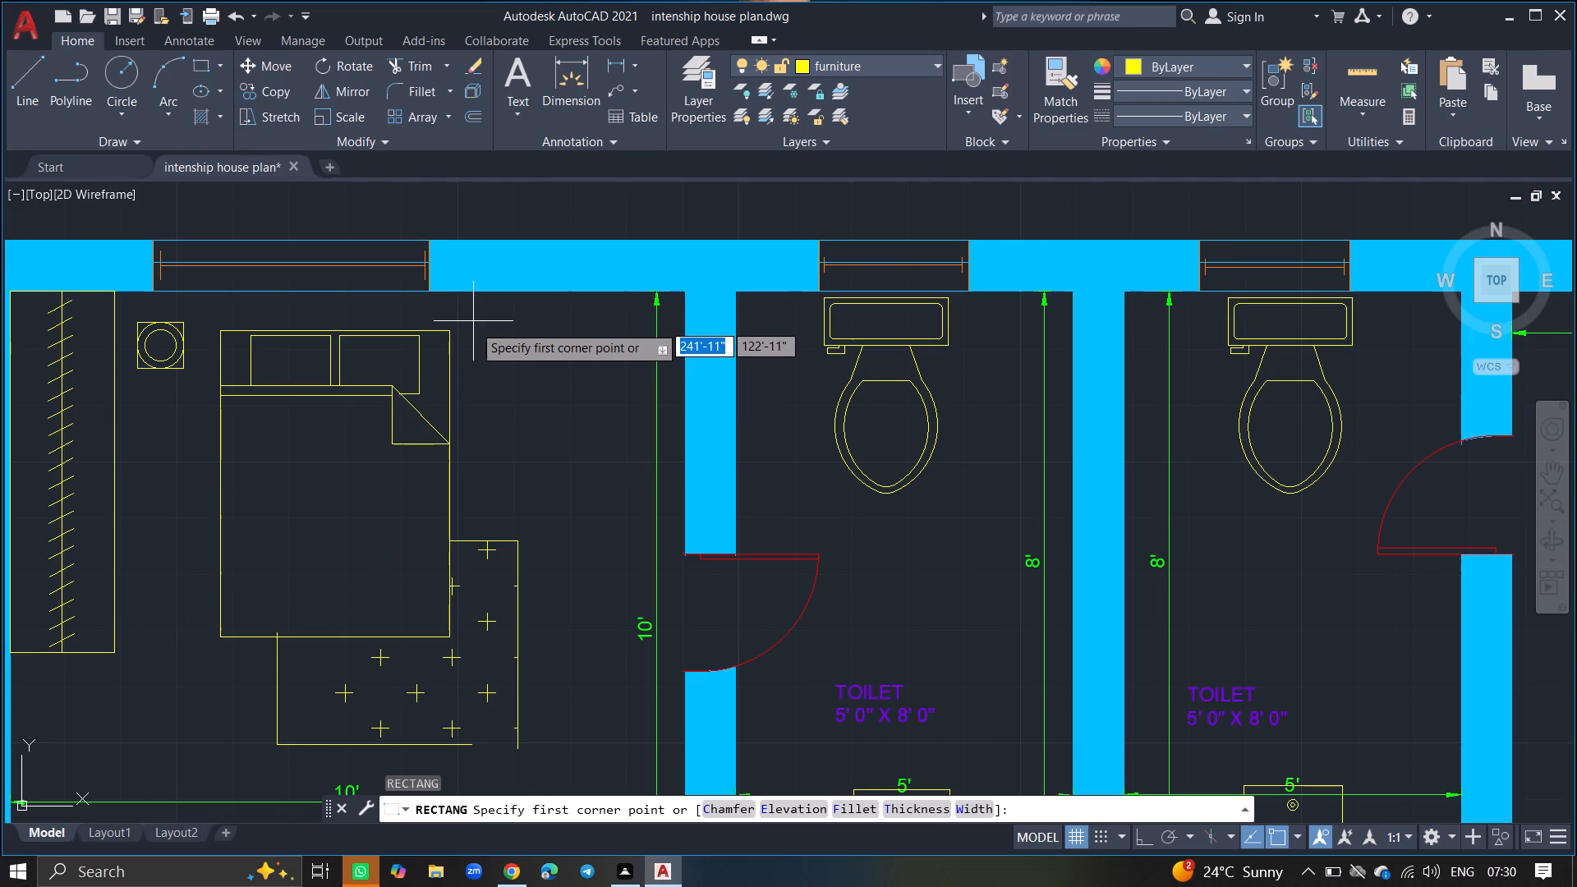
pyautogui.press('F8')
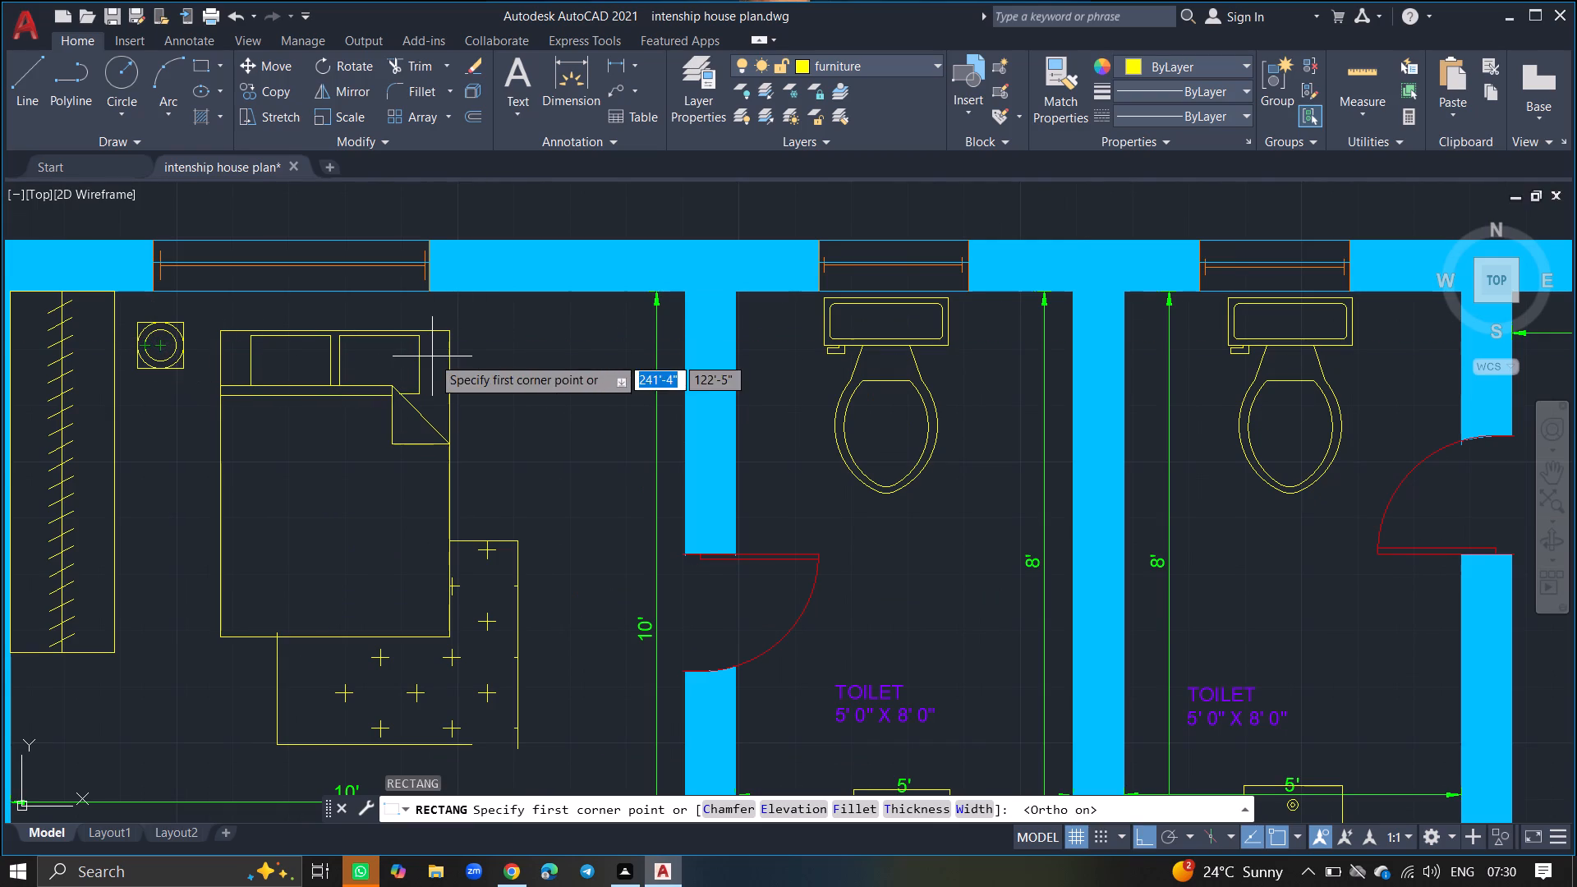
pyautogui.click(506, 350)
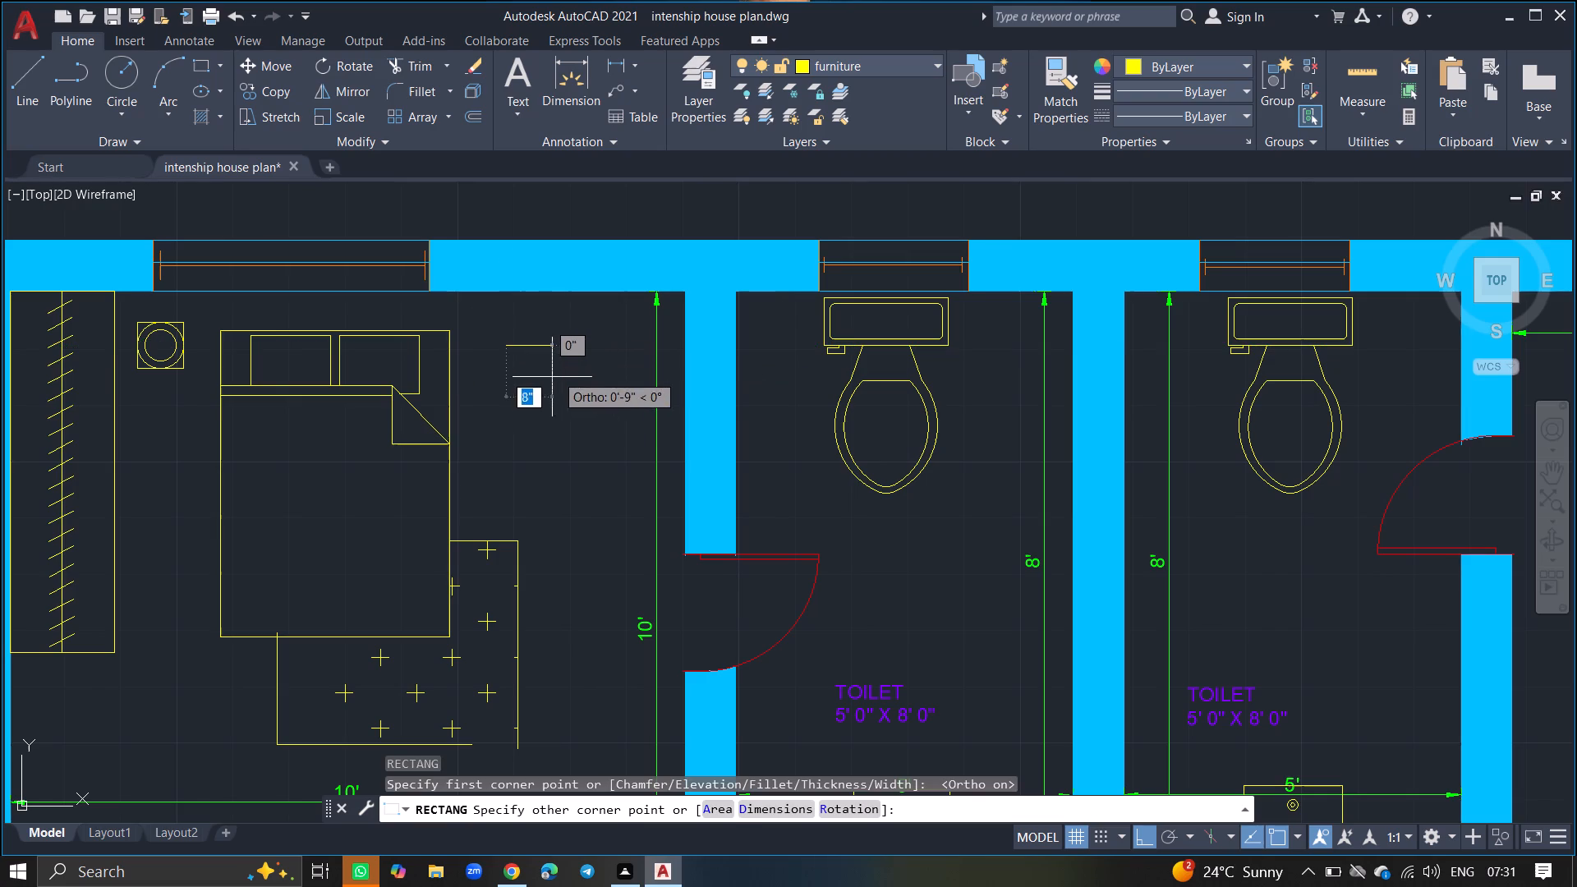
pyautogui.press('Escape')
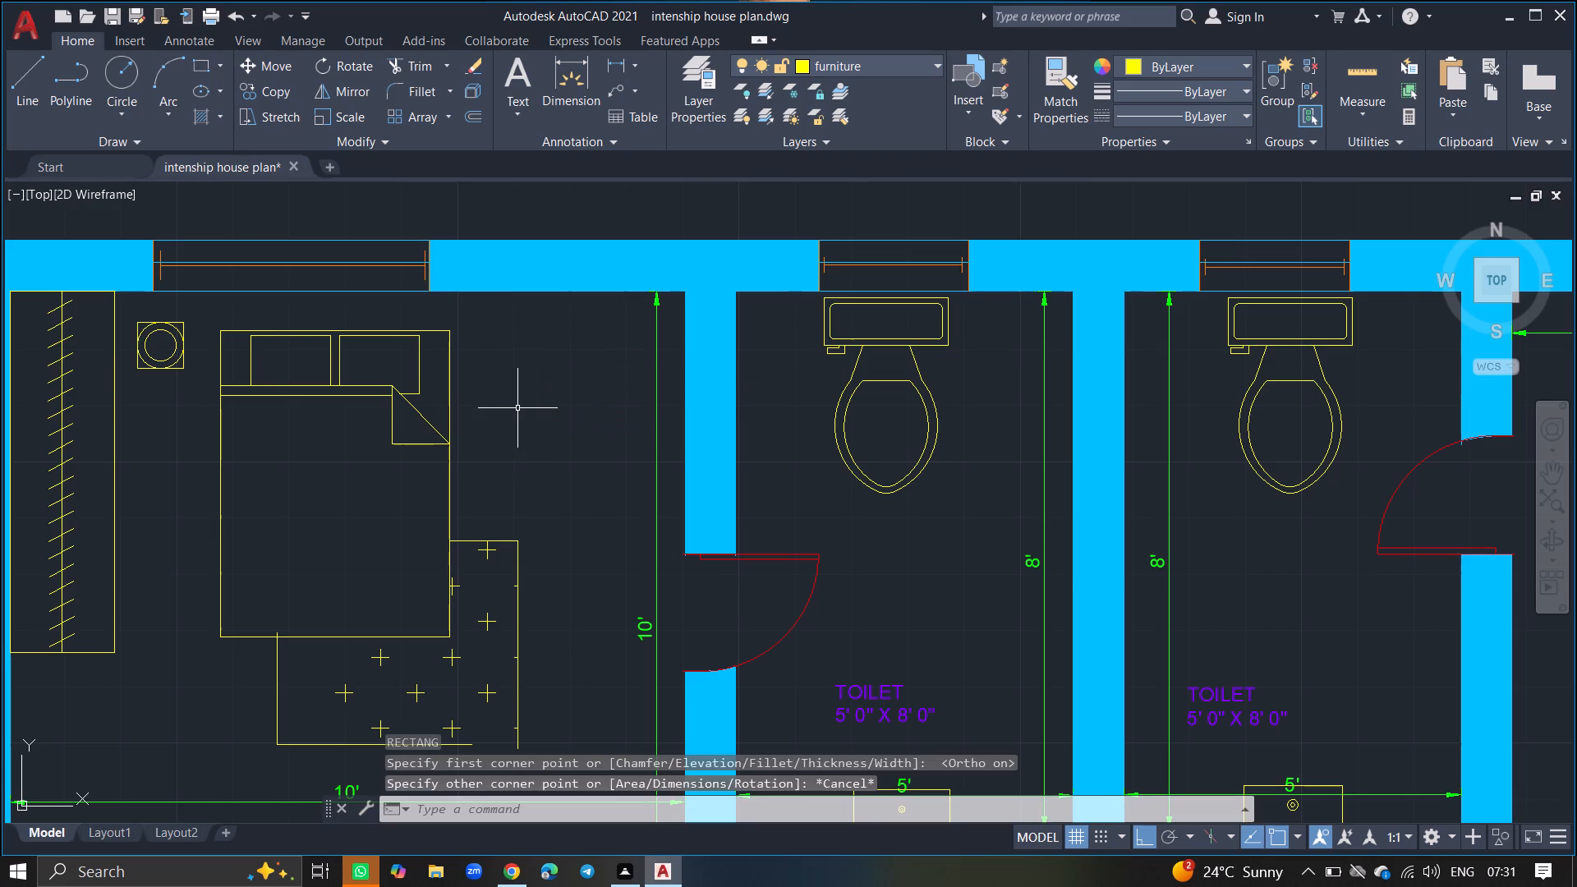
# Draw a second bedside table rectangle, slightly larger than the first, east of the bed's pillow end in the northwest bedroom.
pyautogui.write('REC')
pyautogui.press('Return')
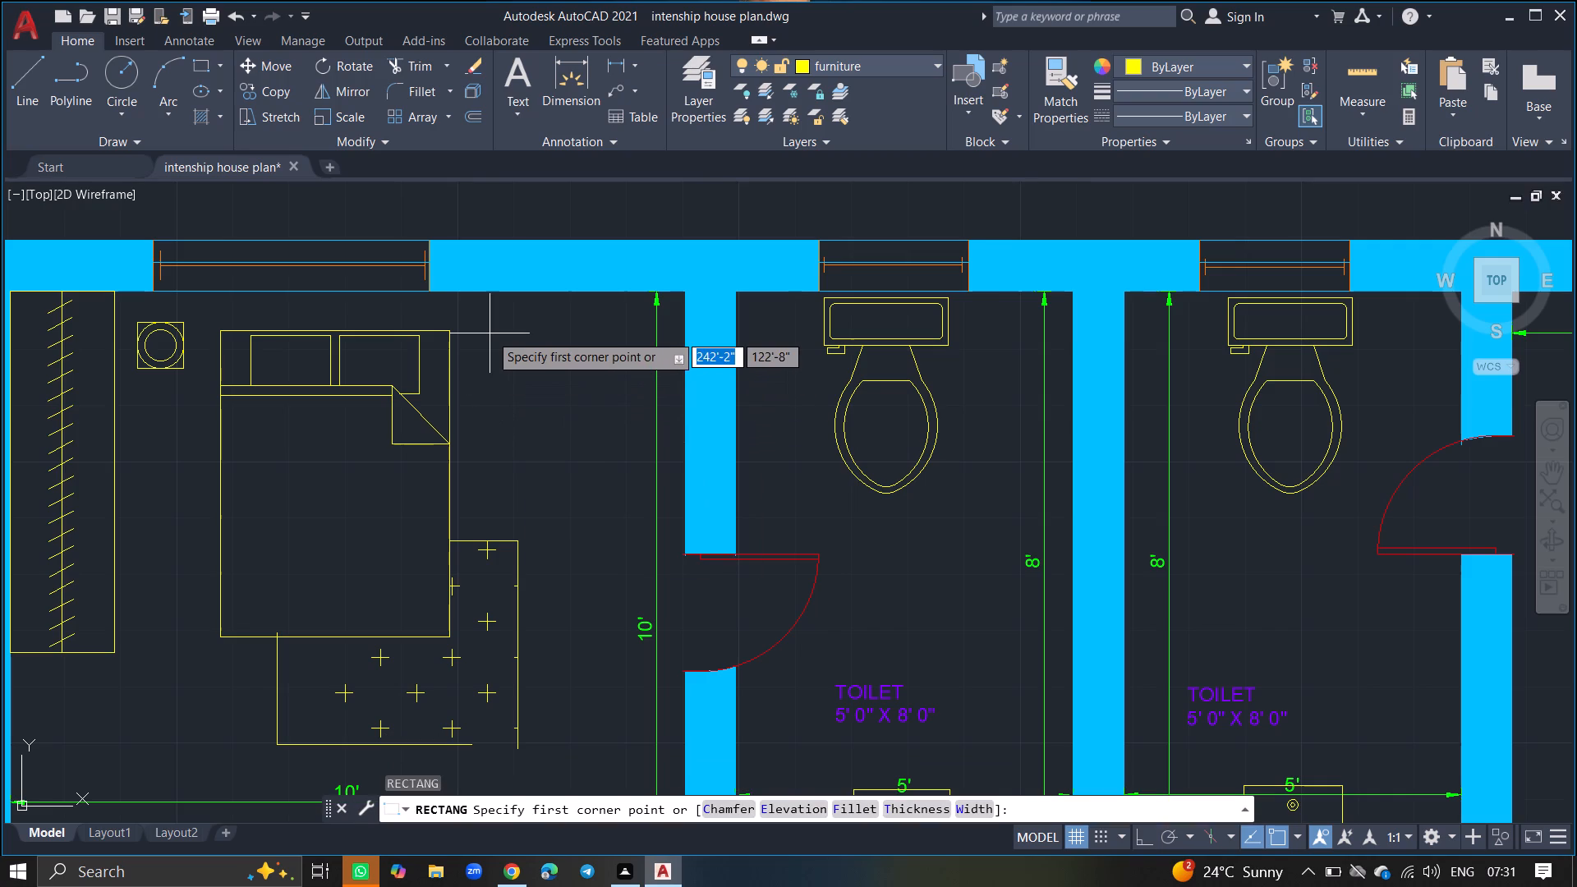
pyautogui.moveTo(488, 329); pyautogui.dragTo(540, 384)
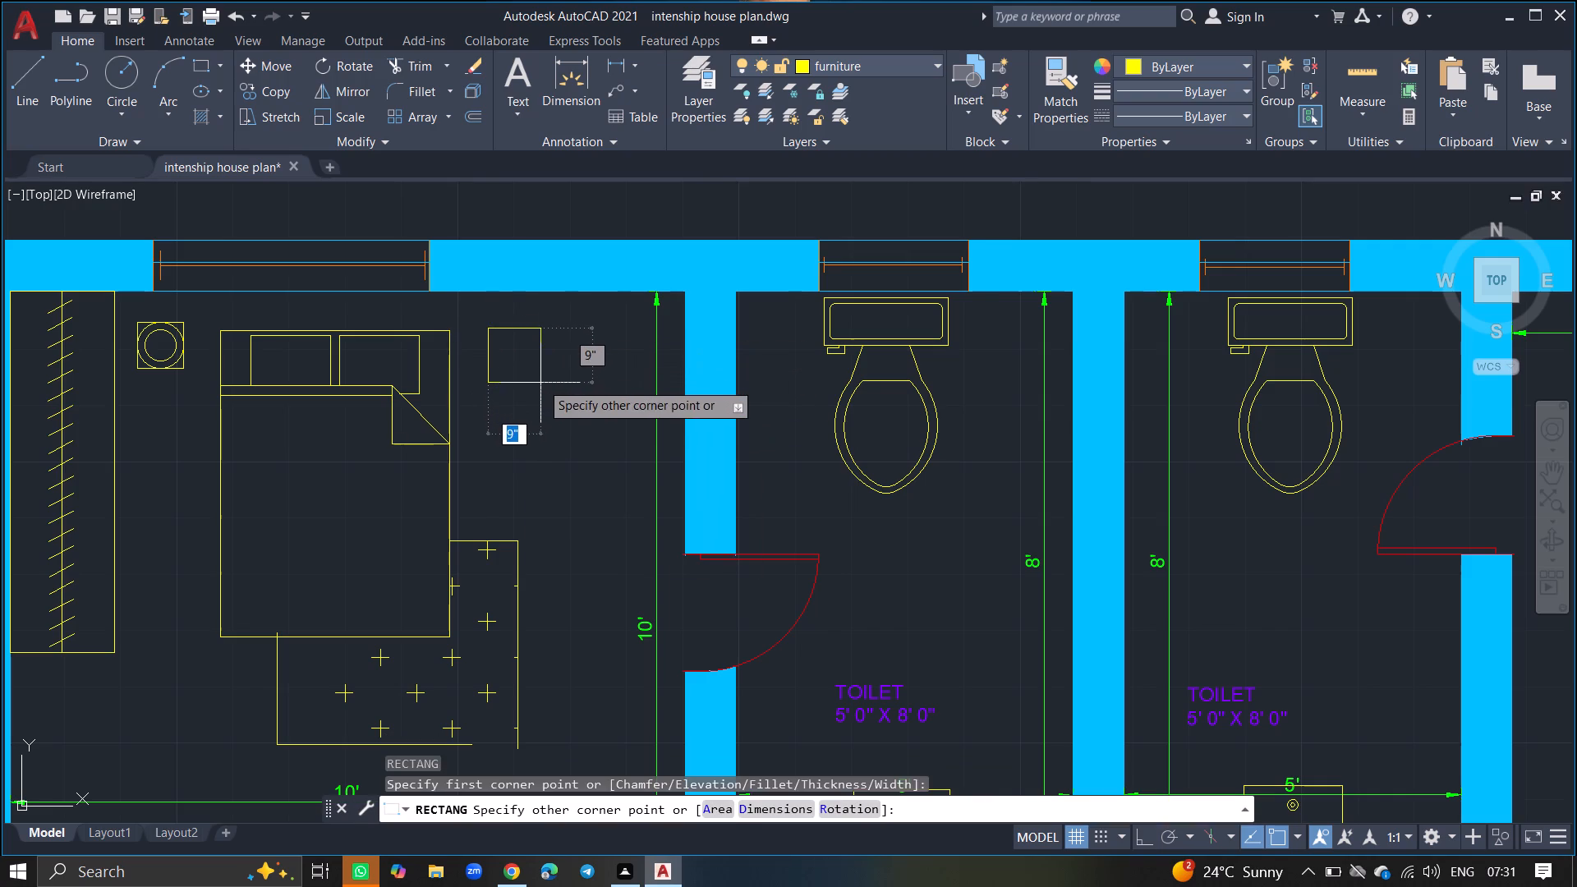
pyautogui.moveTo(540, 384); pyautogui.dragTo(545, 389)
pyautogui.click(545, 389)
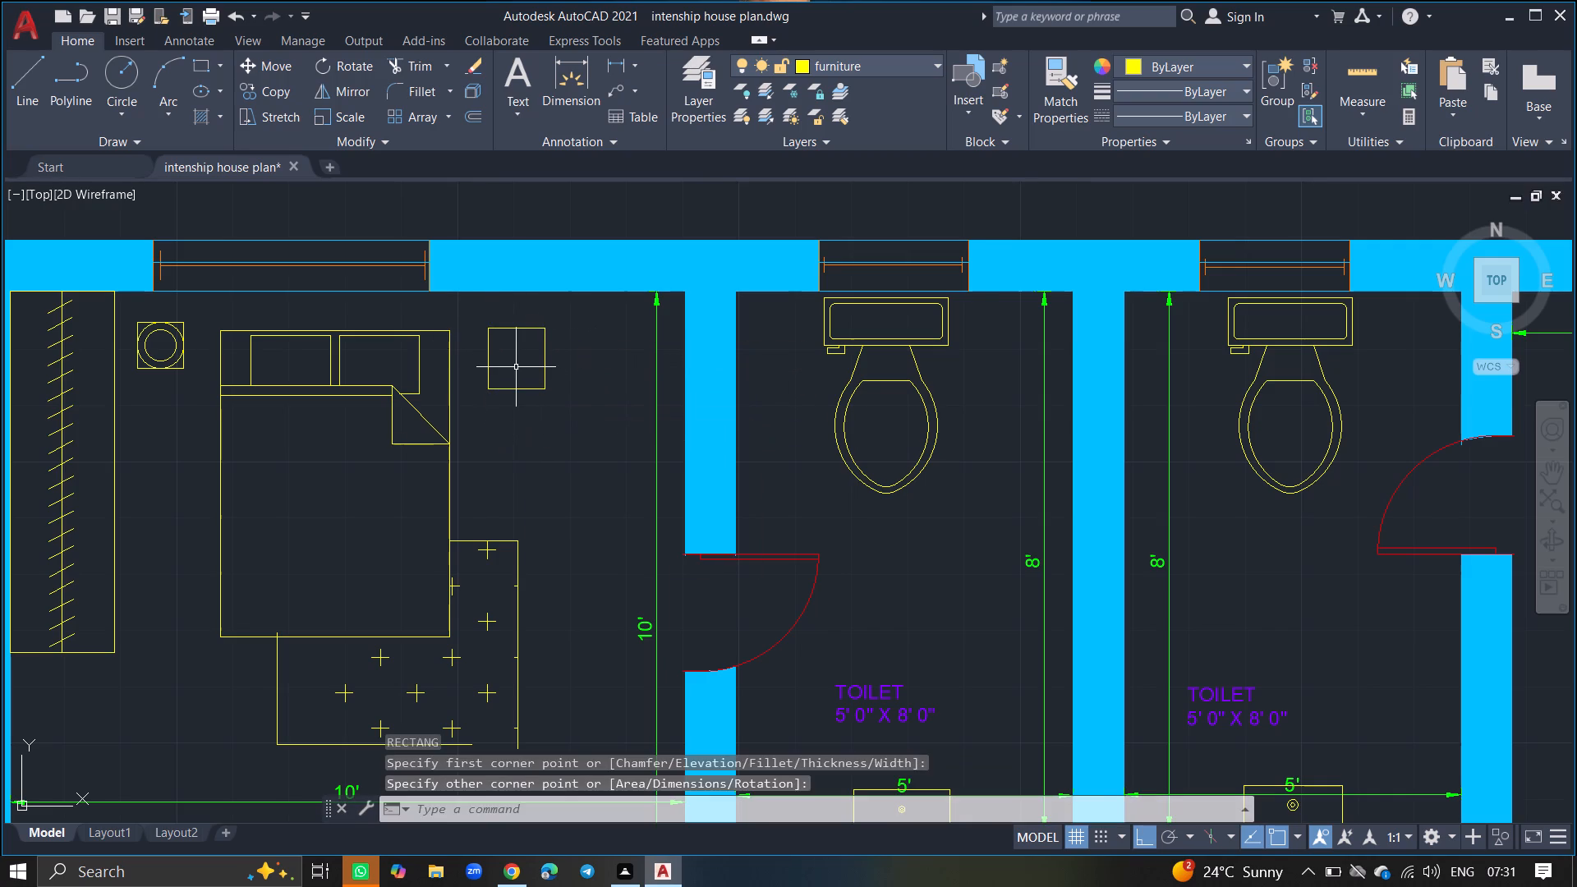
# Draw two concentric lamp circles, about 5" and 4" in radius, centred in the bedside table east of the bed.
pyautogui.press('c')
pyautogui.write('IRCLE')
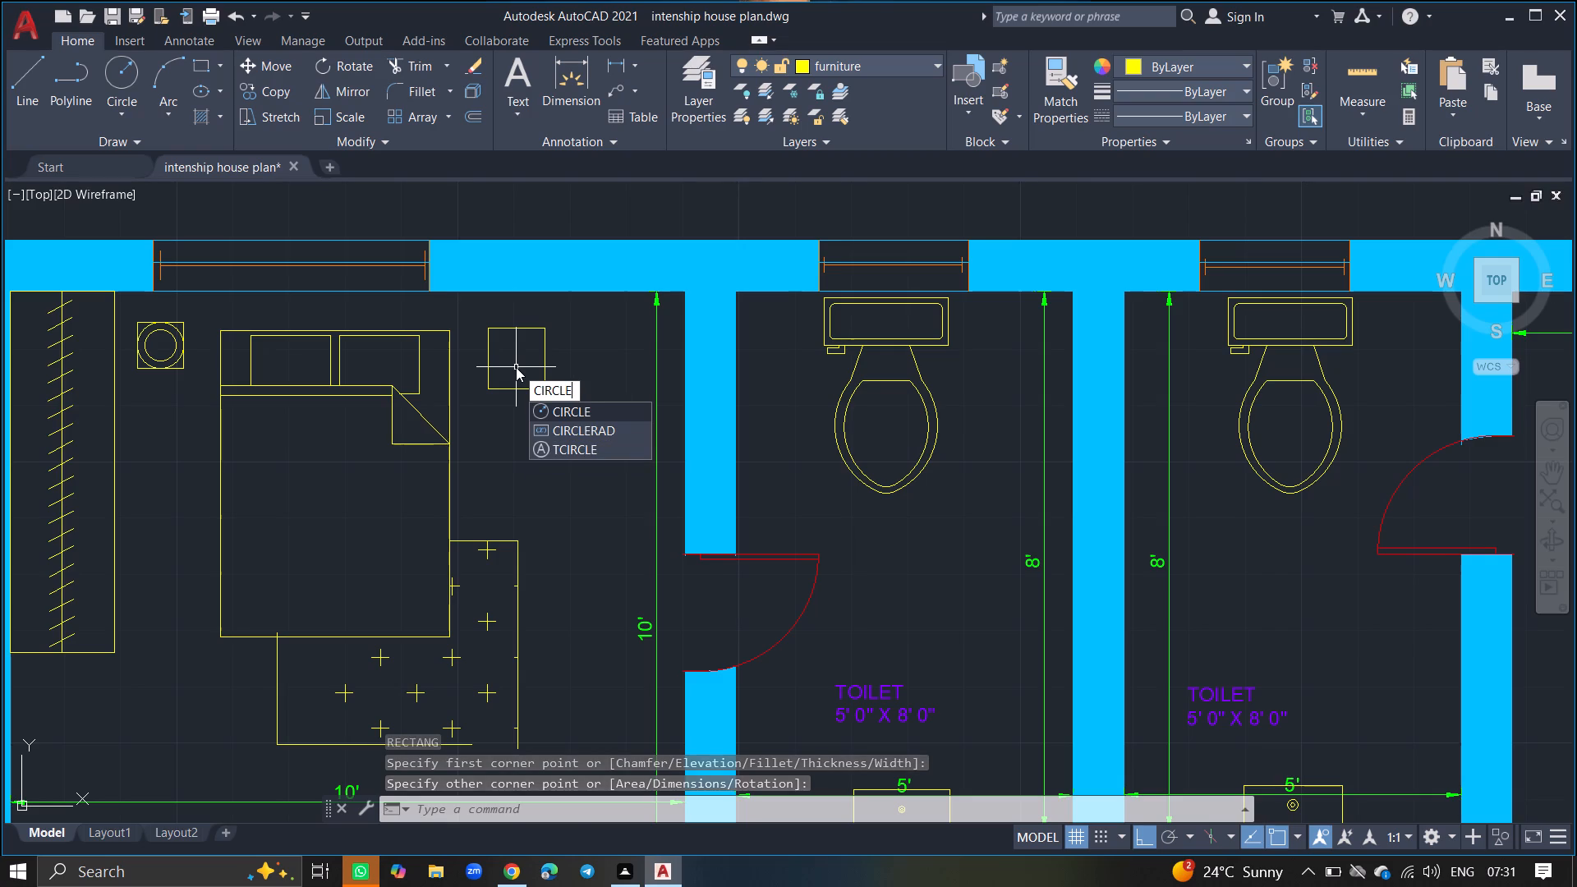
pyautogui.press('Return')
pyautogui.keyDown('ctrl'); pyautogui.scroll(4, 516, 367); pyautogui.keyUp('ctrl')
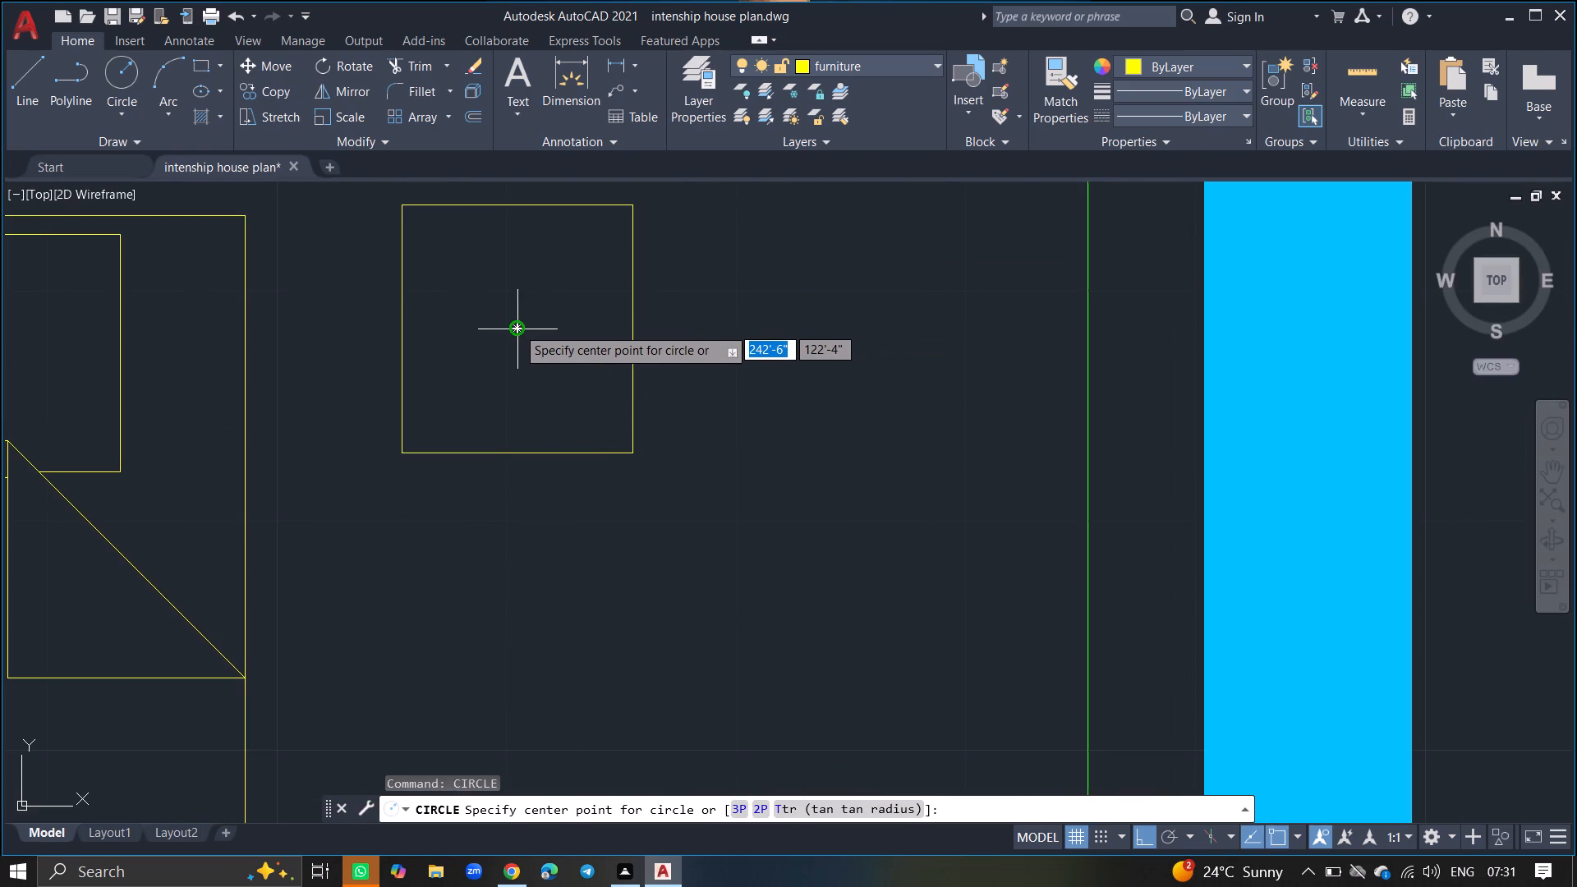
pyautogui.click(519, 327)
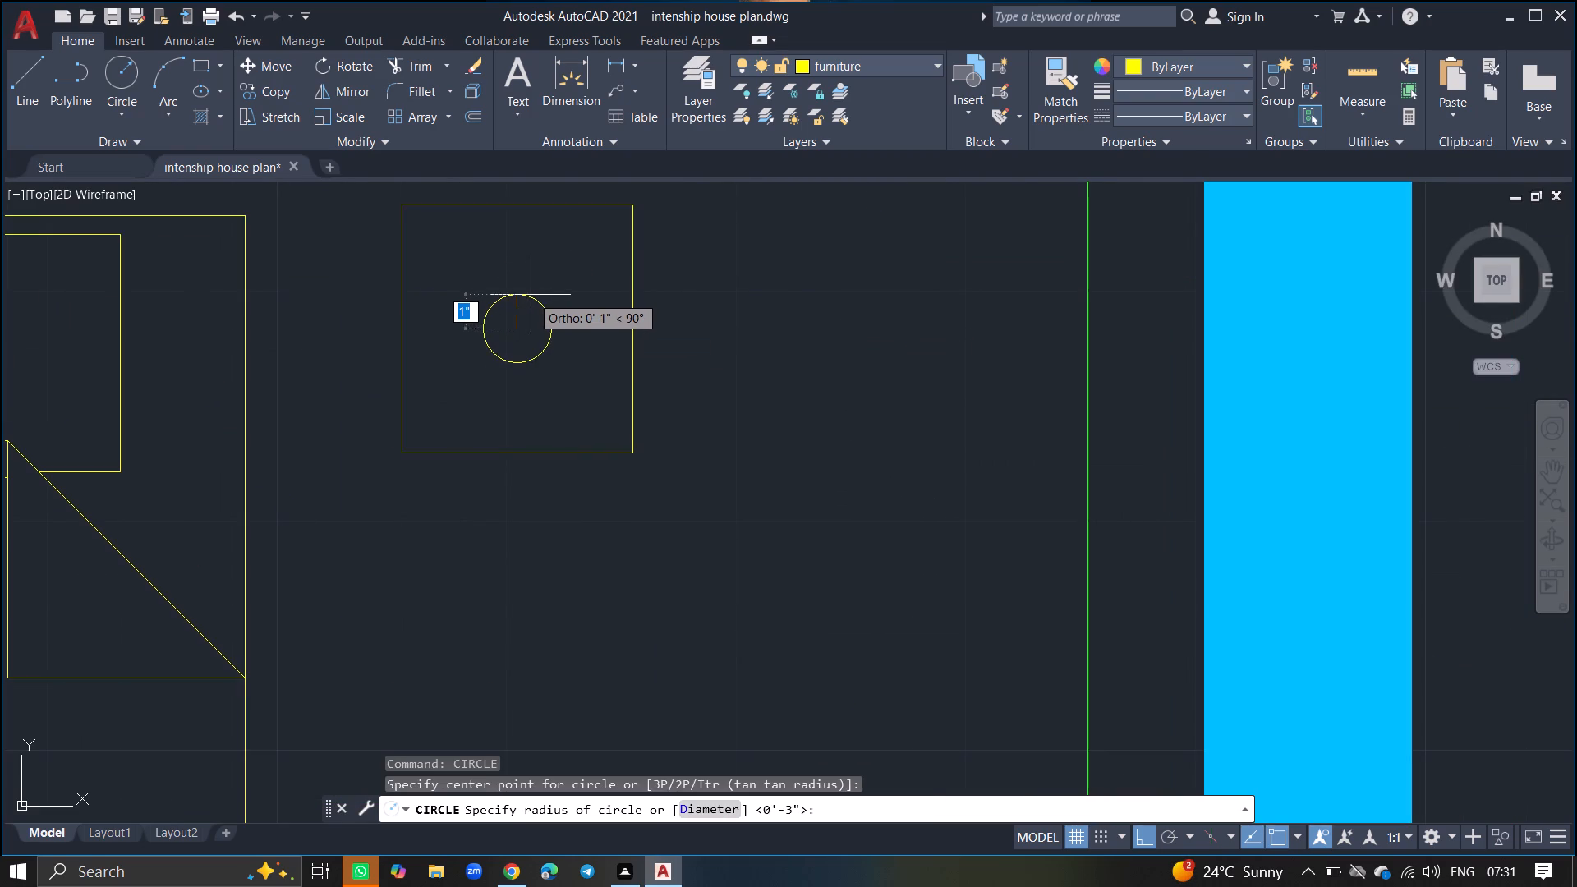
pyautogui.click(537, 216)
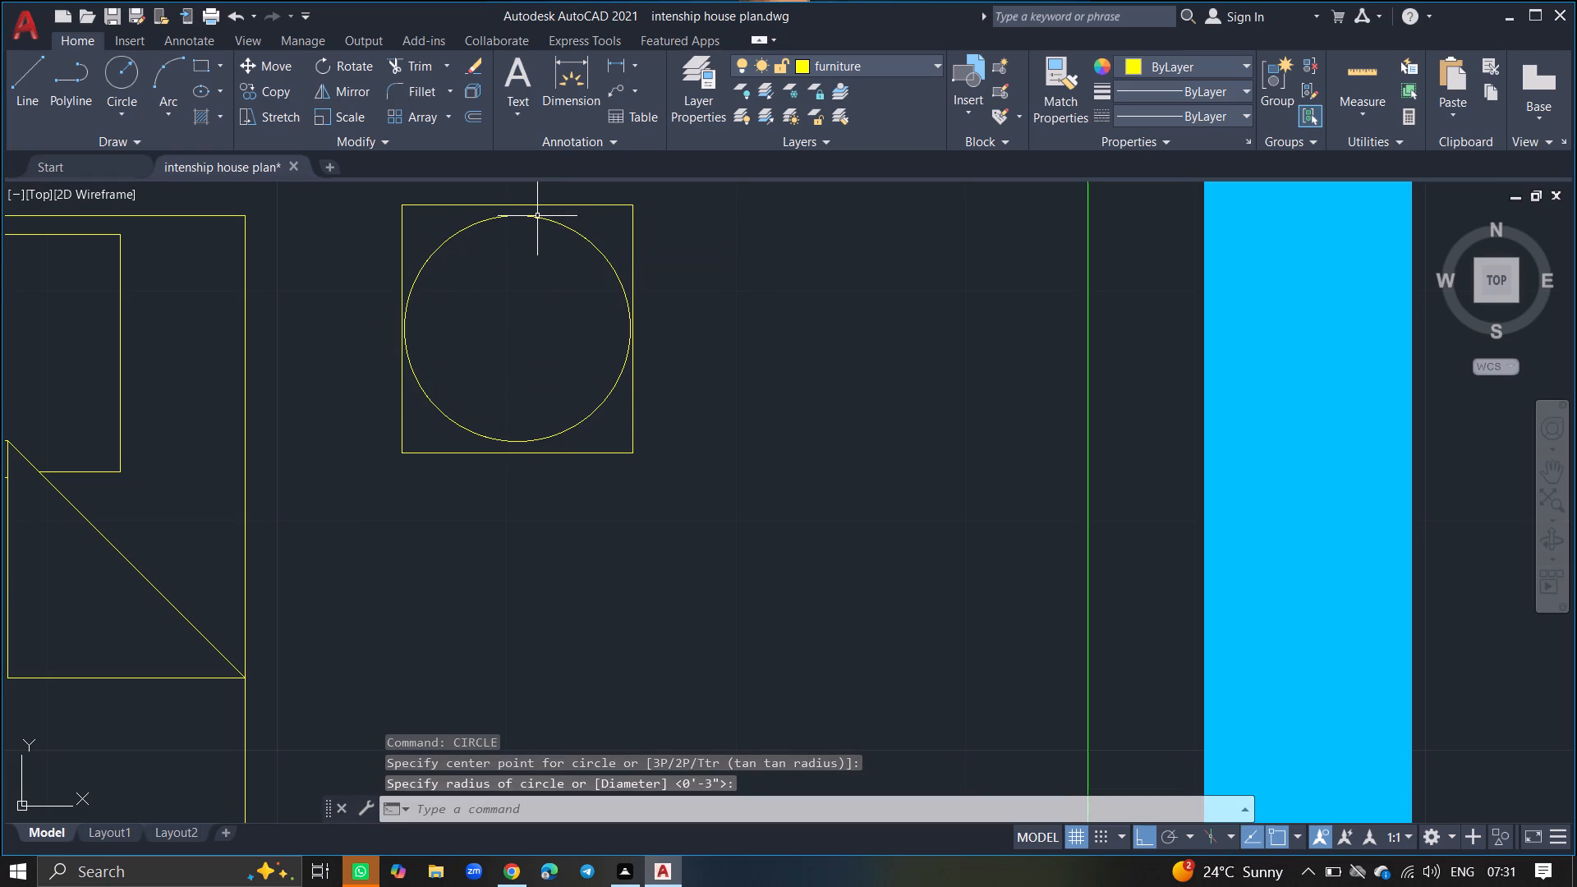
pyautogui.press('c')
pyautogui.press('Return')
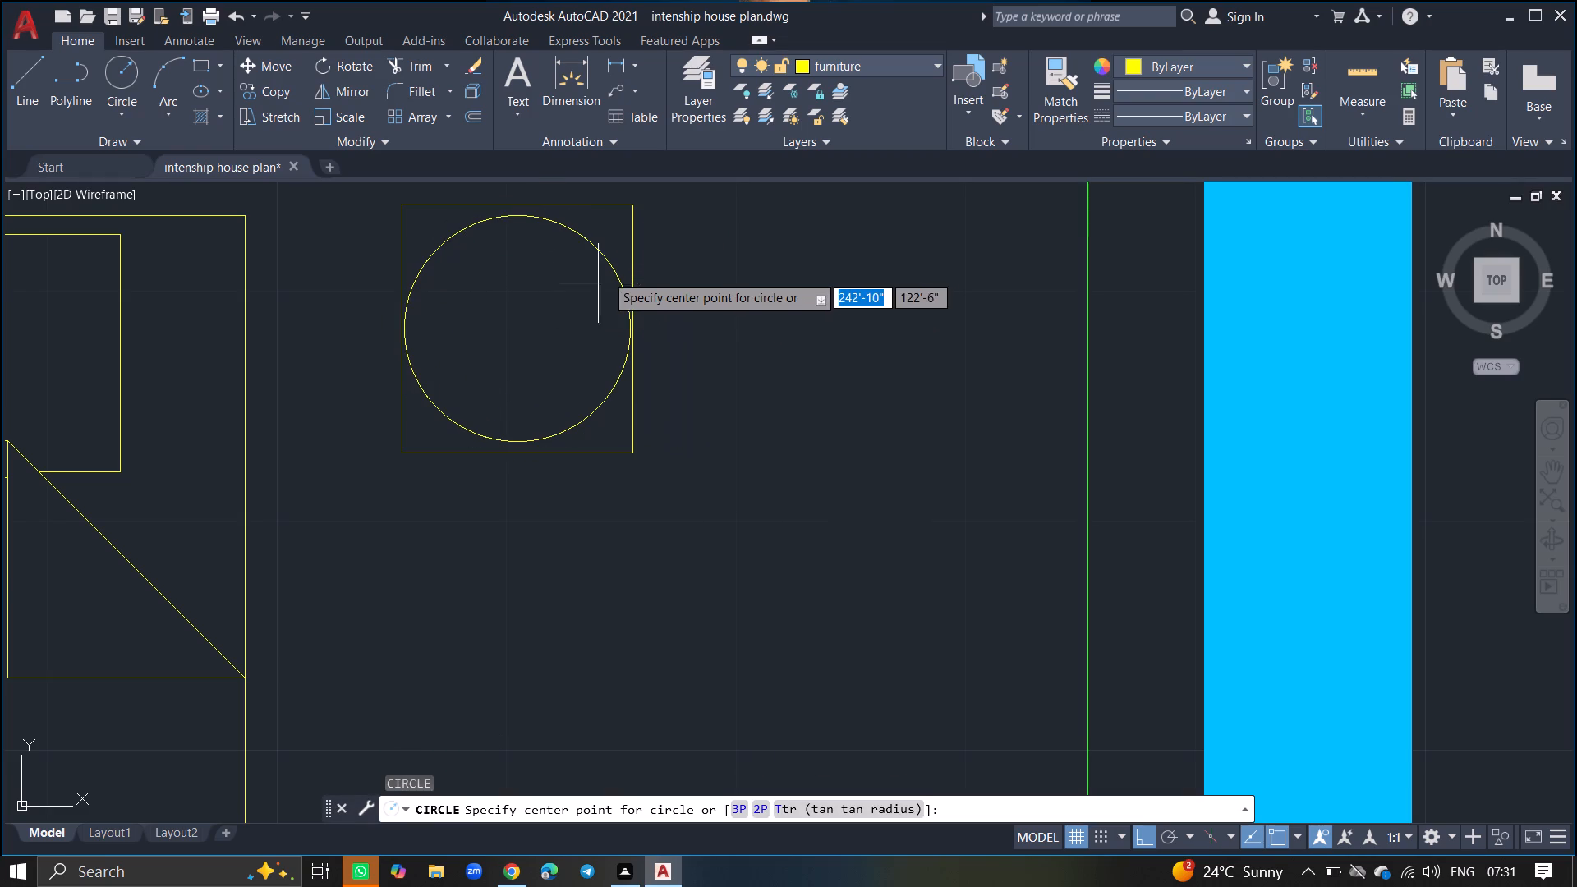
pyautogui.click(518, 328)
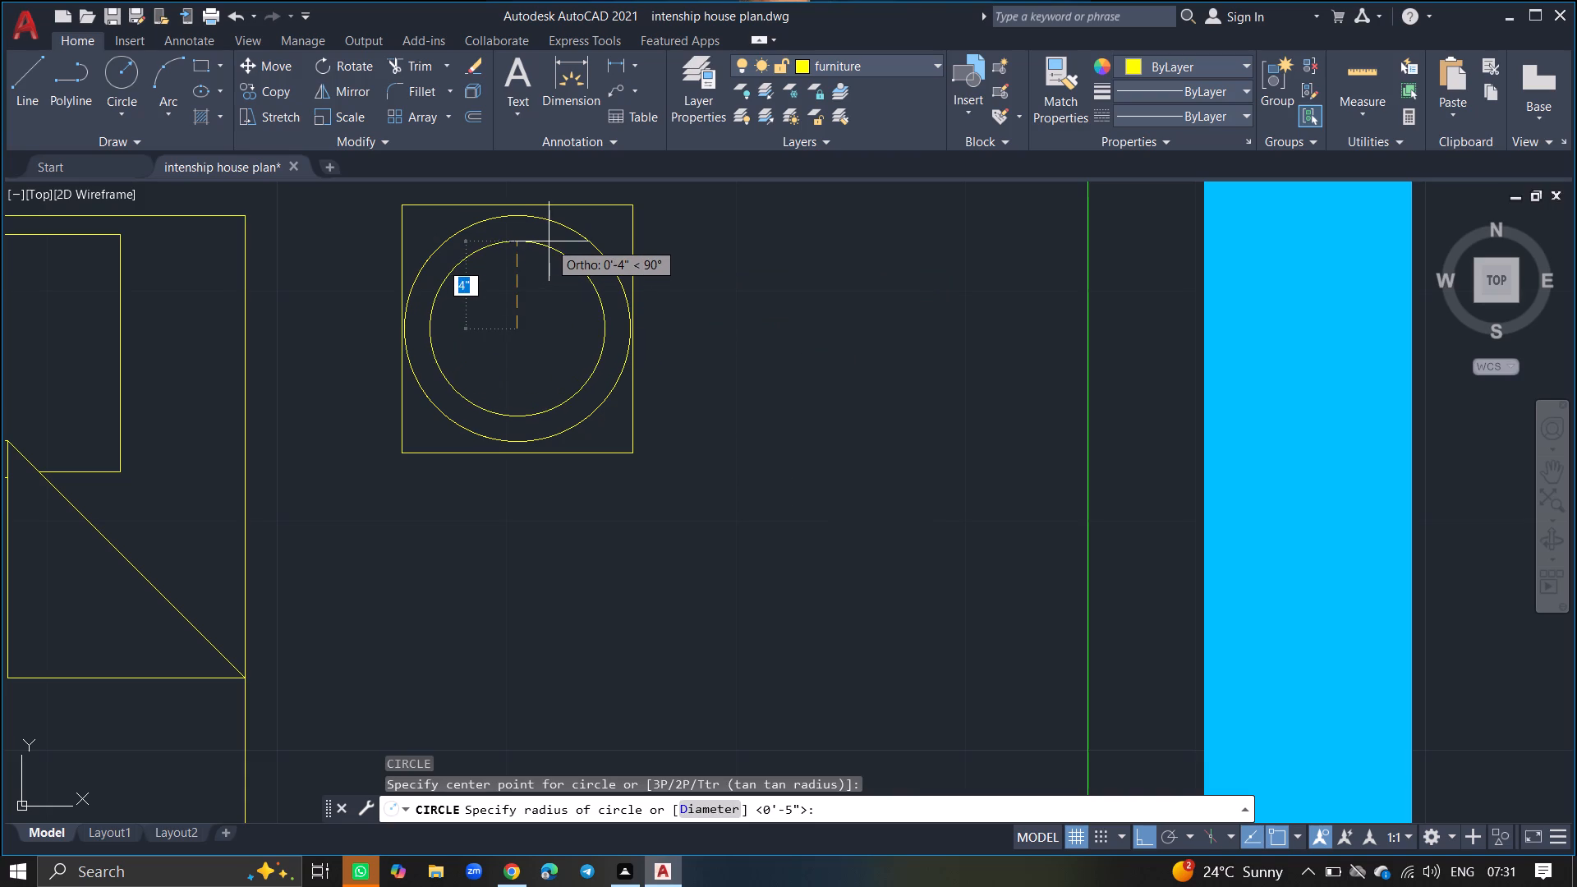
pyautogui.click(549, 241)
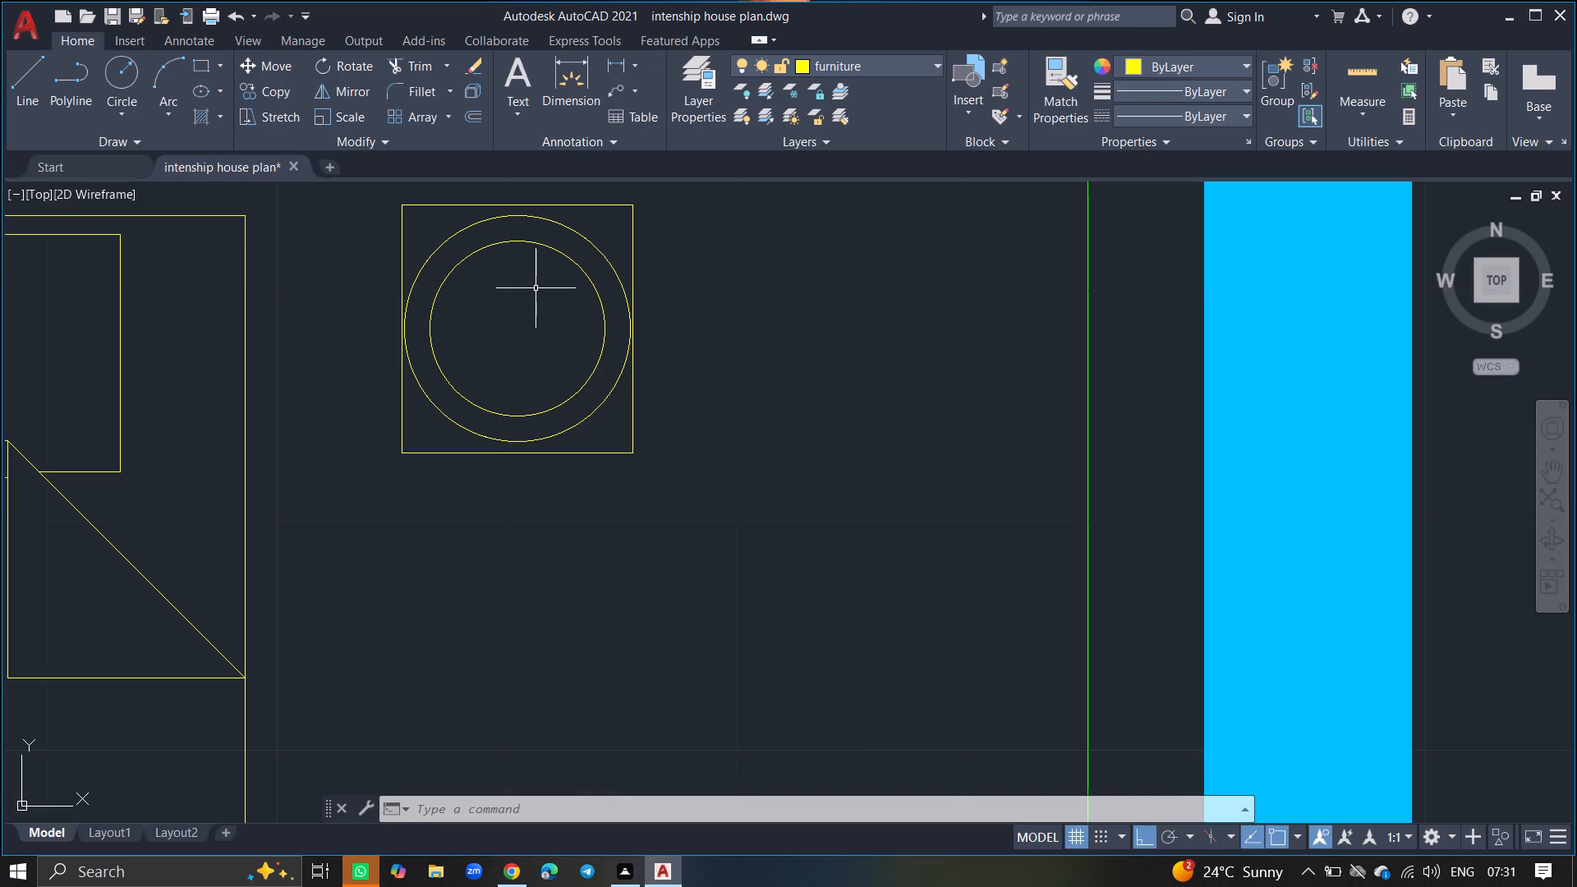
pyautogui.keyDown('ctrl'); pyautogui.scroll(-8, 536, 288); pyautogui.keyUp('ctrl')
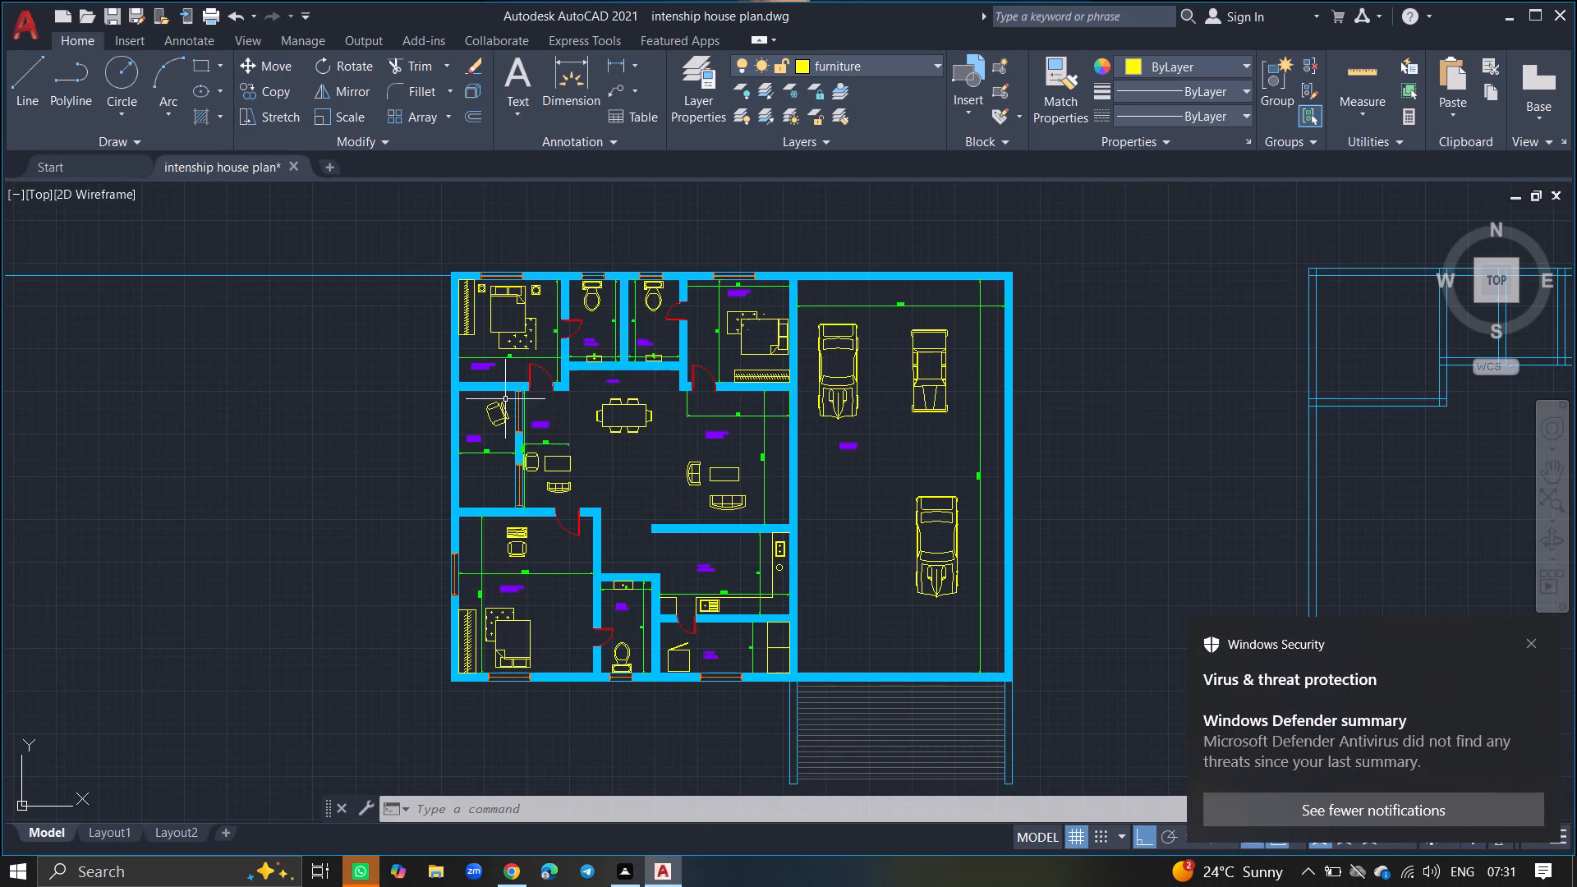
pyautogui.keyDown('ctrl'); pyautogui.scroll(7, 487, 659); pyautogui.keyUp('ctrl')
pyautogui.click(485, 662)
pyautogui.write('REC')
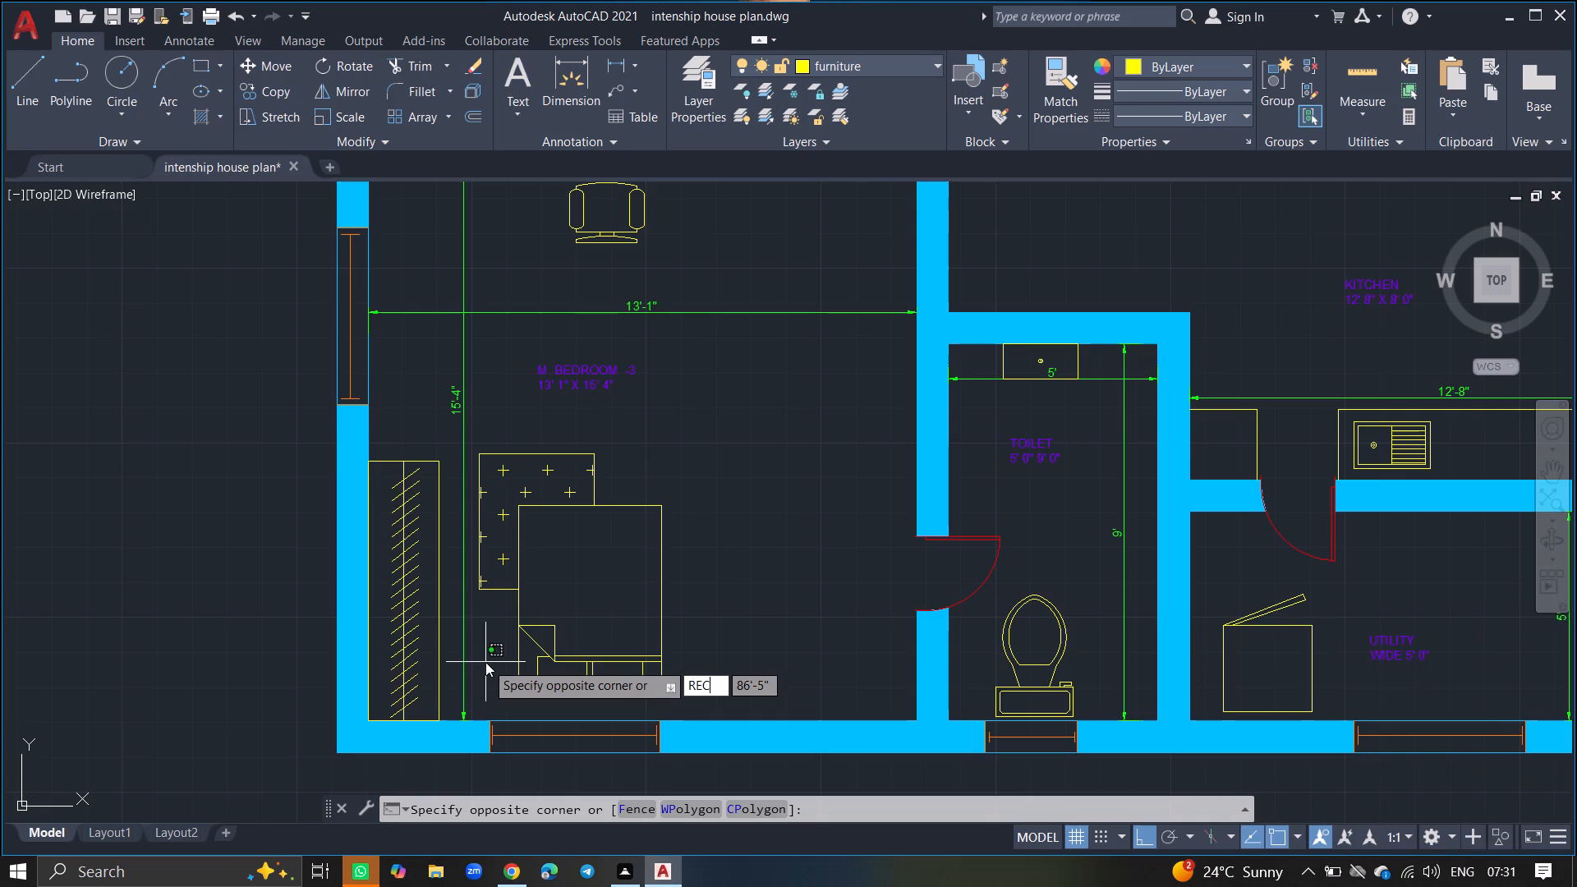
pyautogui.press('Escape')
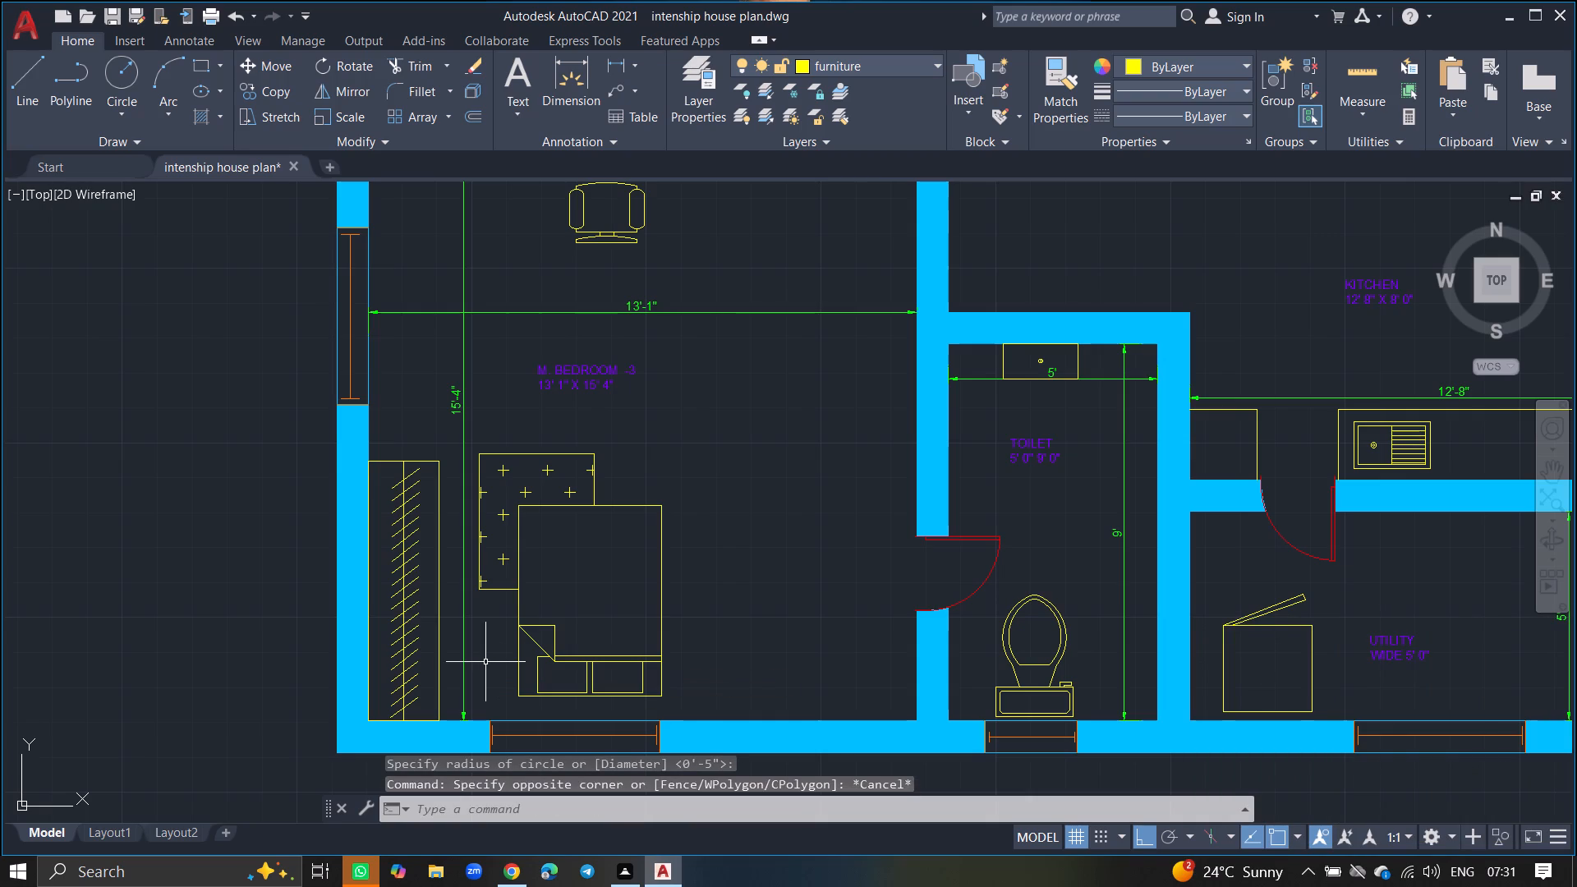
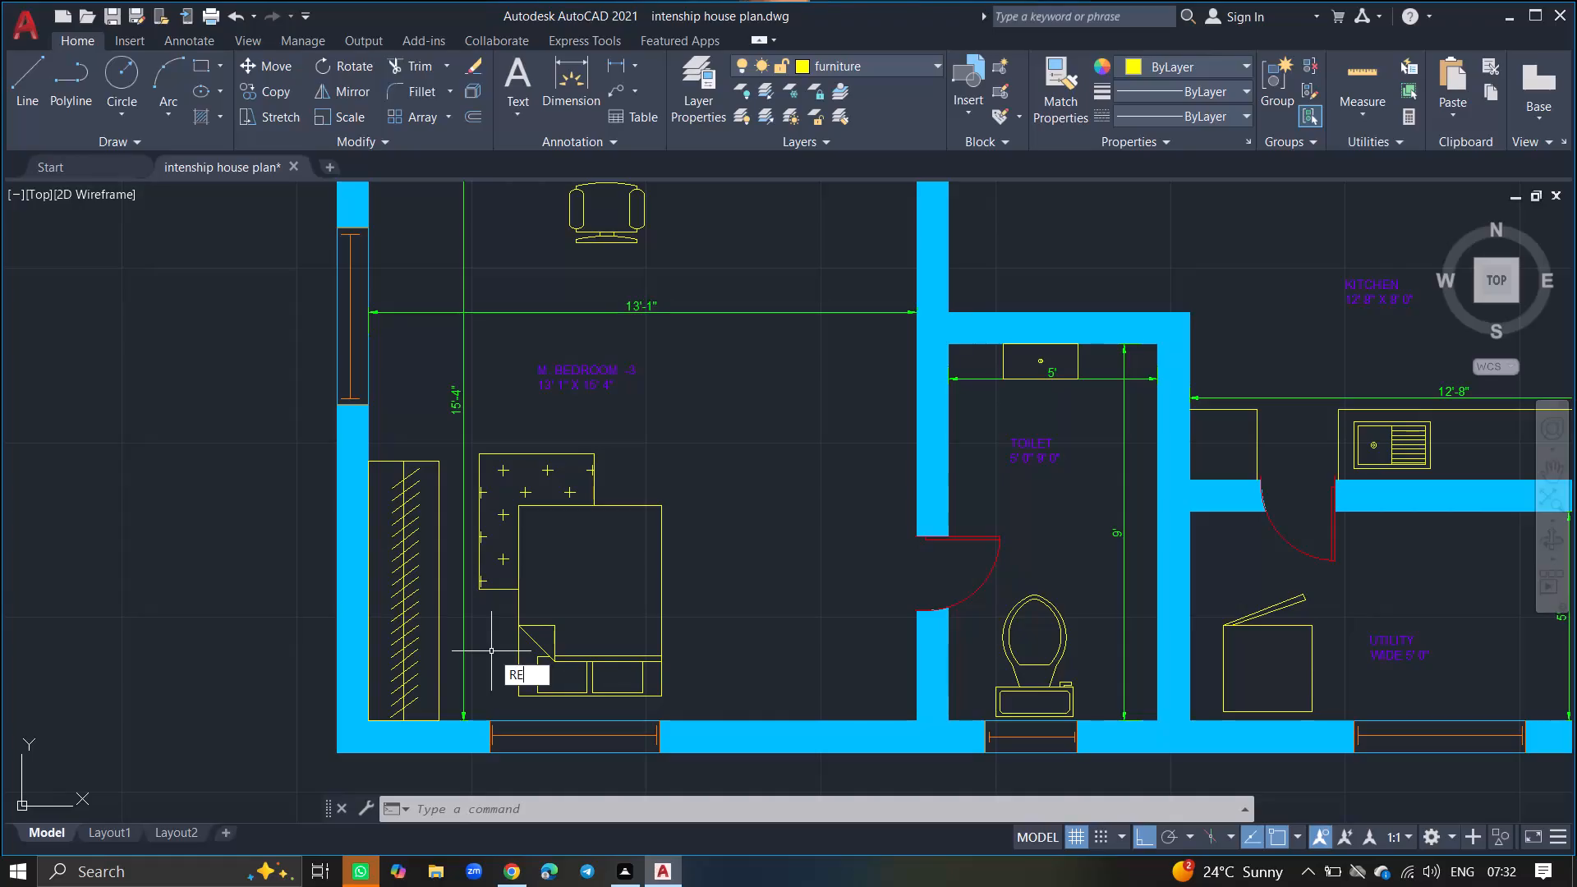
# Draw a bedside table rectangle about 1'-1" square between the wardrobe and the pillow end of the southwest bedroom's bed.
pyautogui.press('Return')
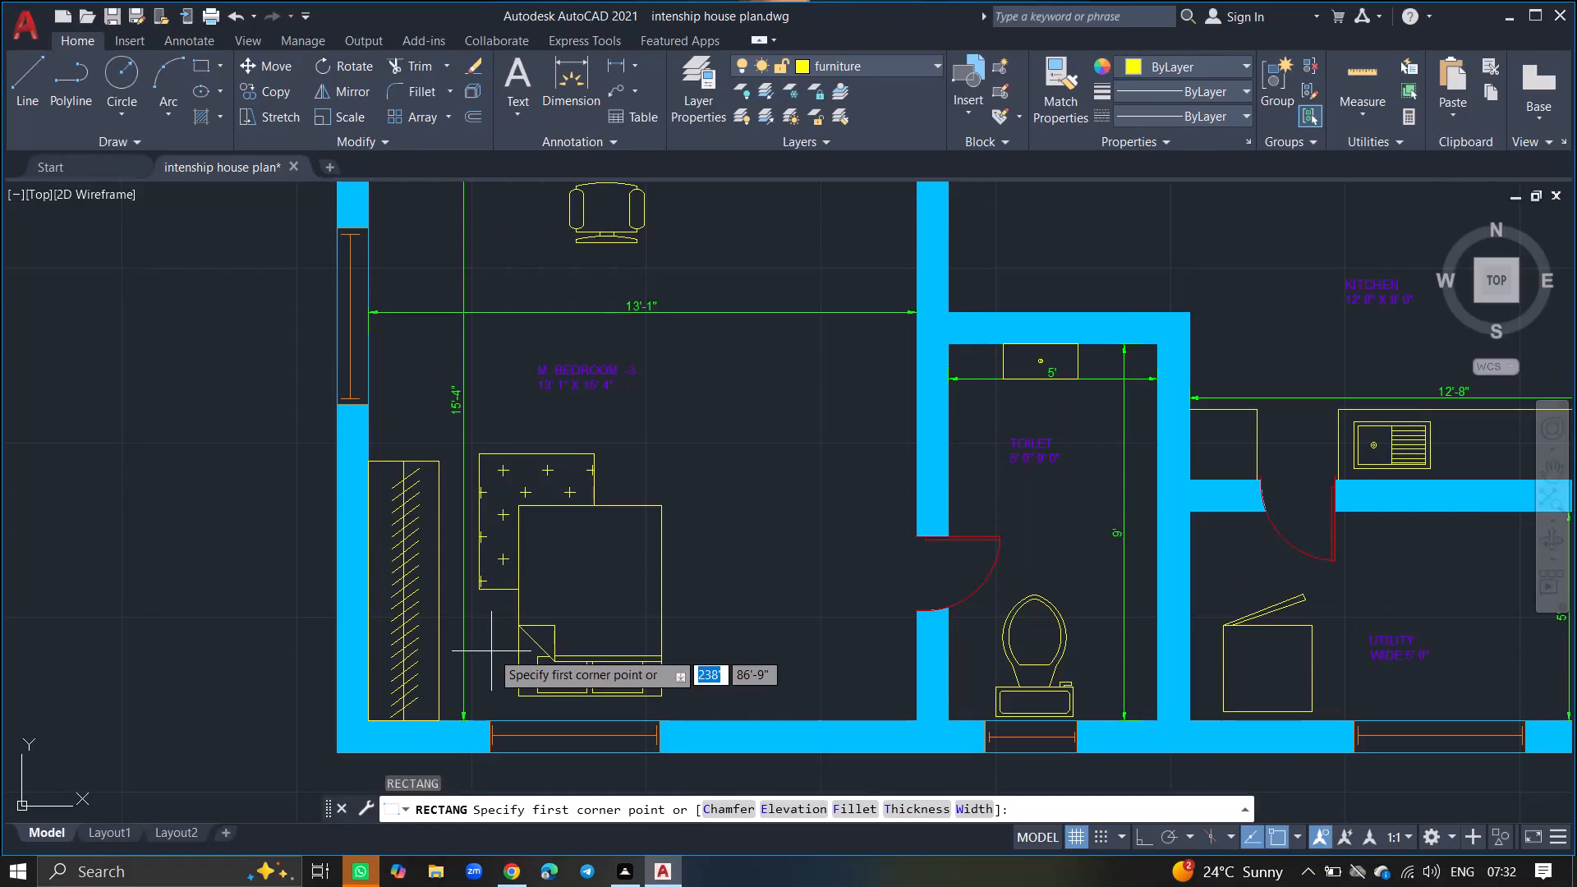
pyautogui.keyDown('ctrl'); pyautogui.scroll(6, 491, 651); pyautogui.keyUp('ctrl')
pyautogui.keyDown('ctrl'); pyautogui.scroll(-7, 491, 651); pyautogui.keyUp('ctrl')
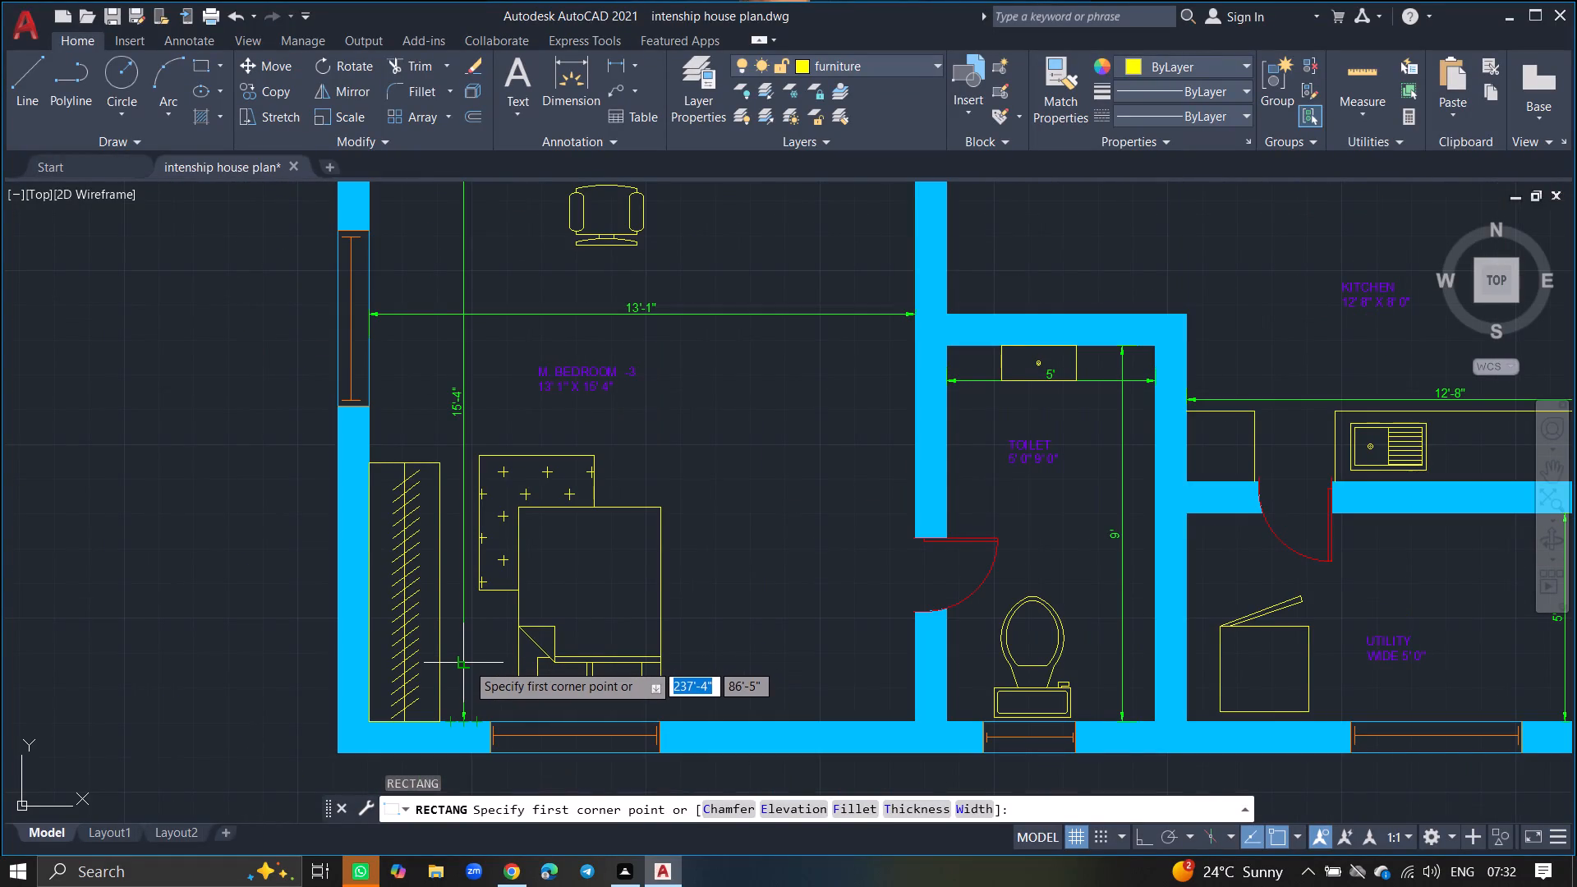
pyautogui.moveTo(457, 663); pyautogui.dragTo(492, 683)
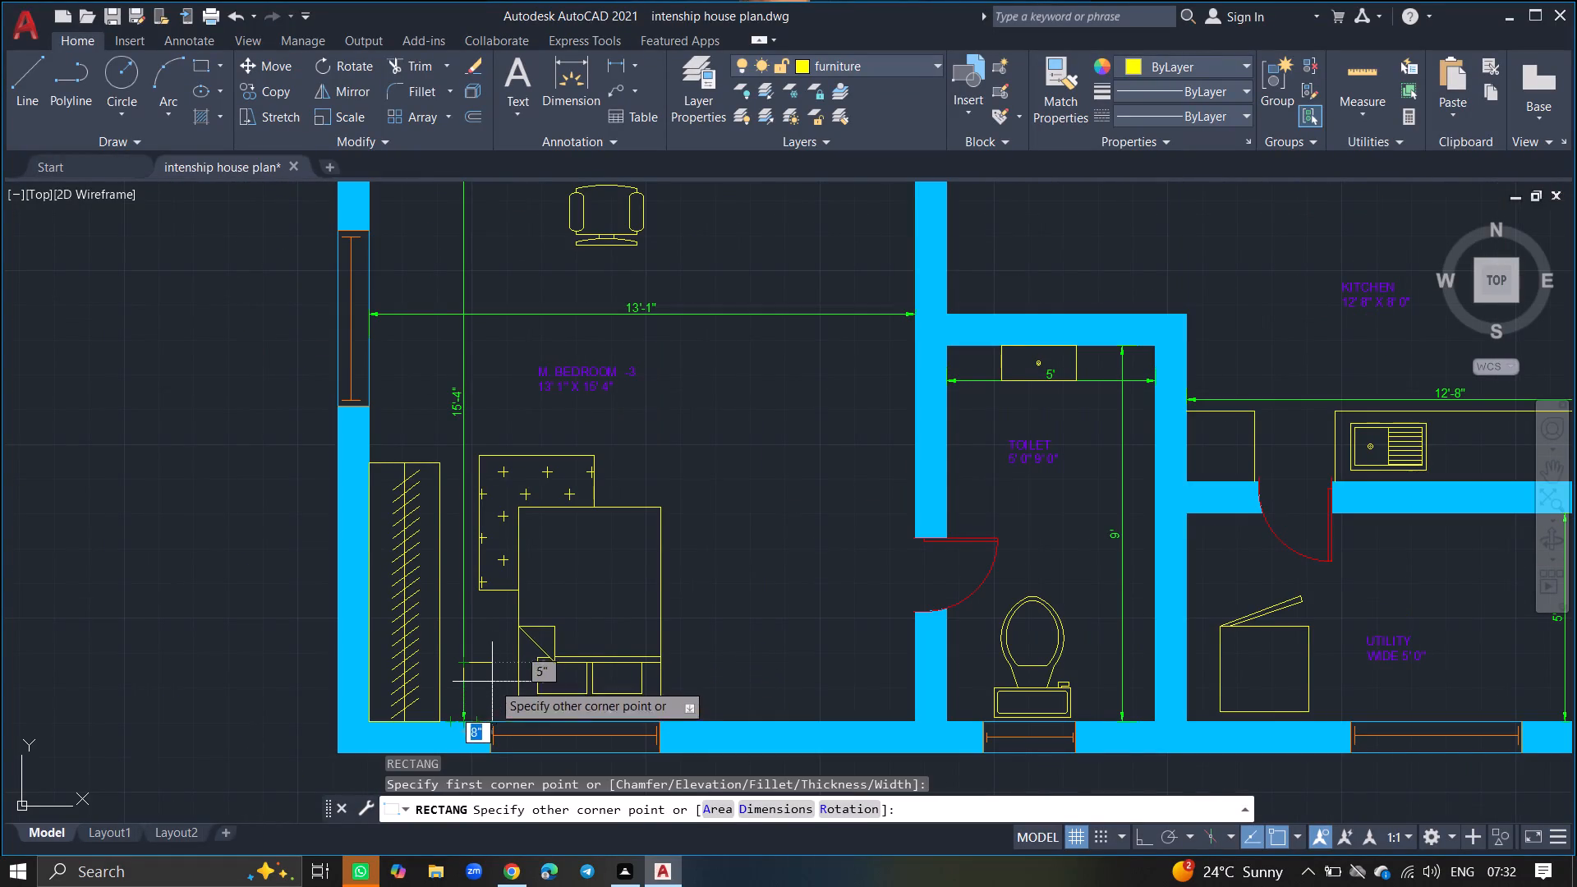
pyautogui.moveTo(492, 683); pyautogui.dragTo(508, 710)
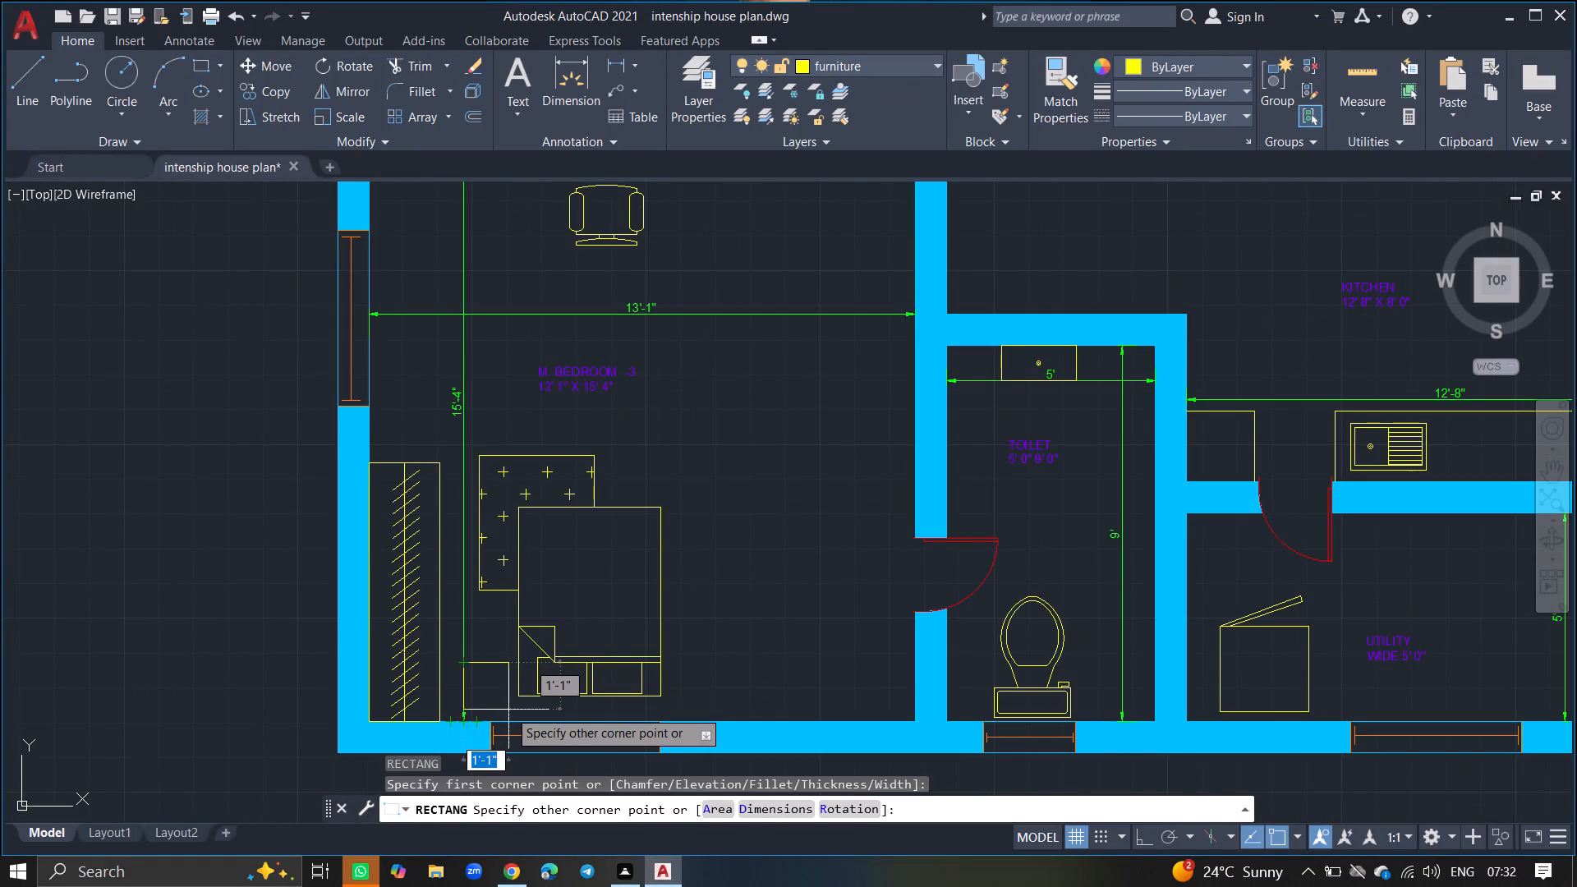
pyautogui.click(508, 710)
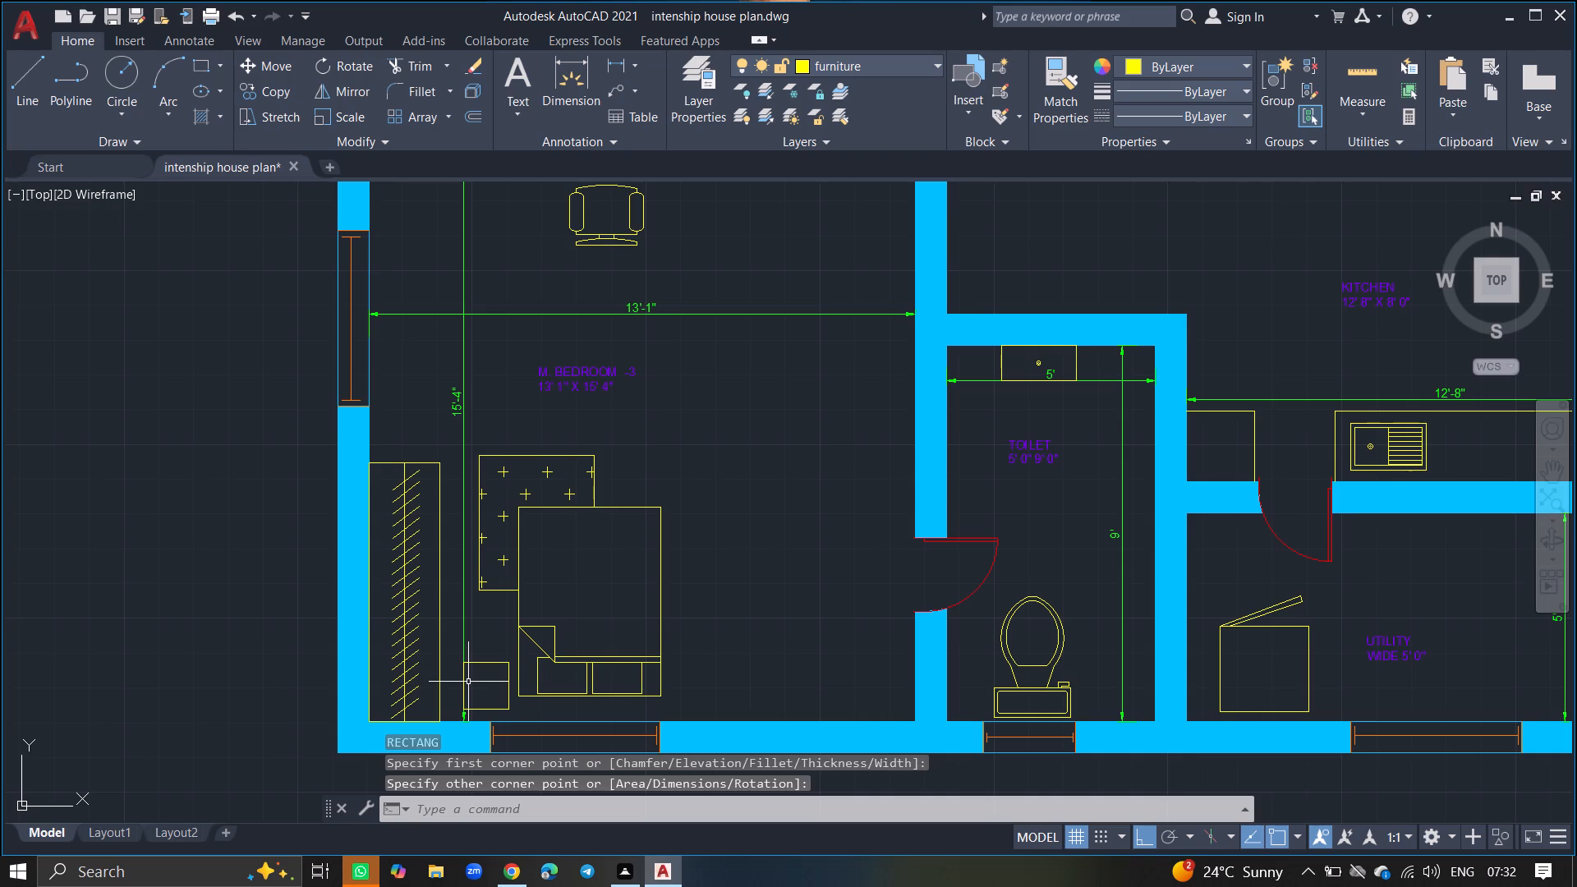
# Draw two concentric lamp circles in the southwest bedroom's bedside table, the outer about 5" in radius and the inner smaller.
pyautogui.press('c')
pyautogui.press('Return')
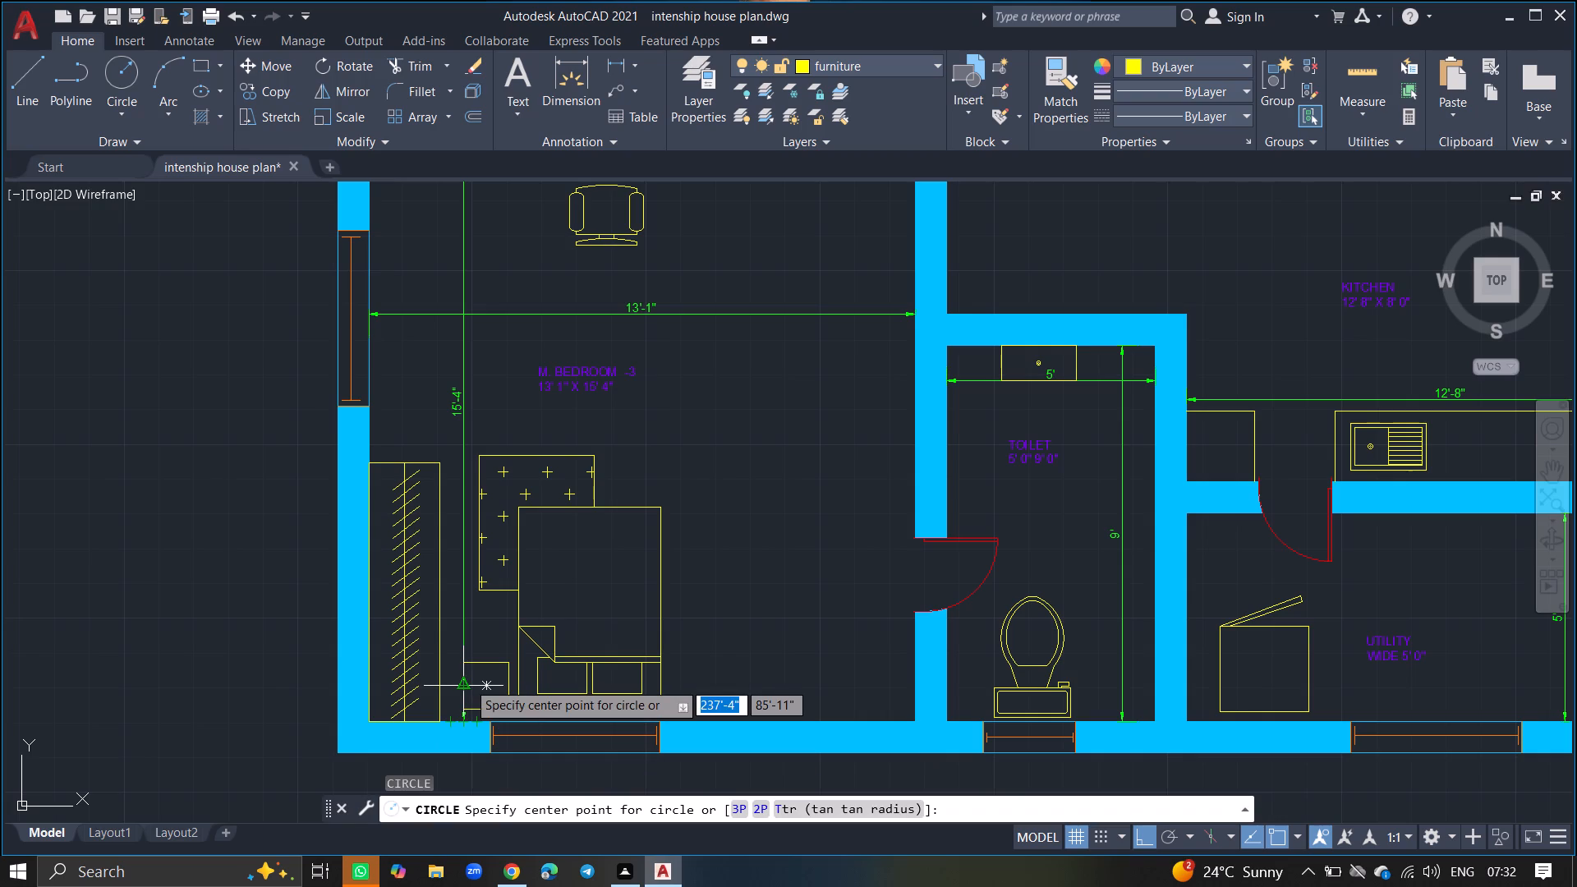
pyautogui.keyDown('ctrl'); pyautogui.scroll(4, 467, 682); pyautogui.keyUp('ctrl')
pyautogui.keyDown('ctrl'); pyautogui.scroll(-3, 467, 682); pyautogui.keyUp('ctrl')
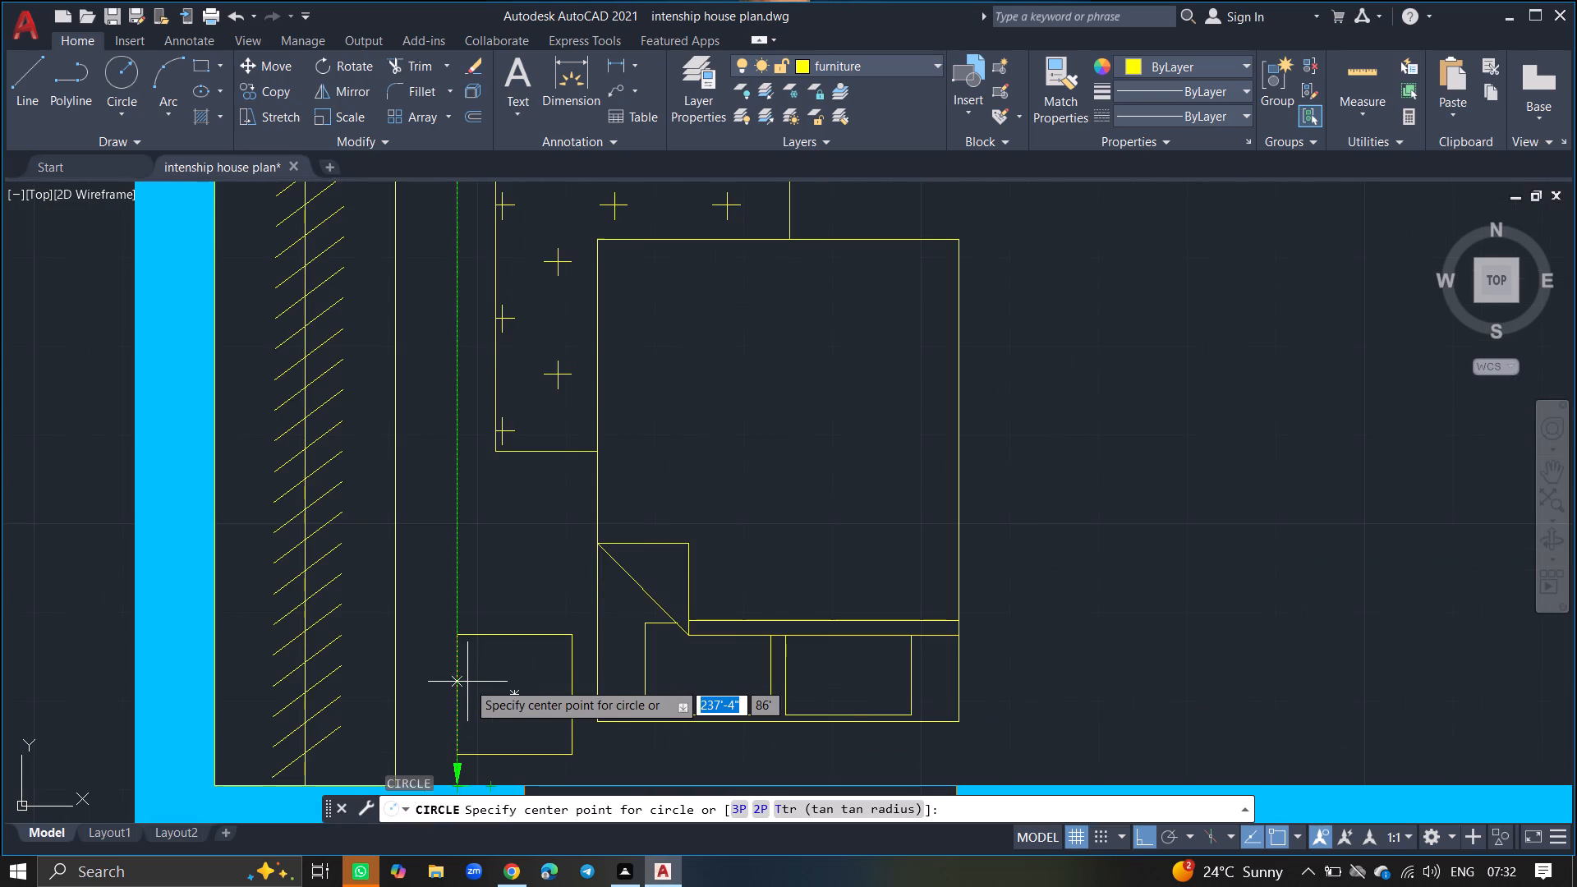
pyautogui.click(517, 694)
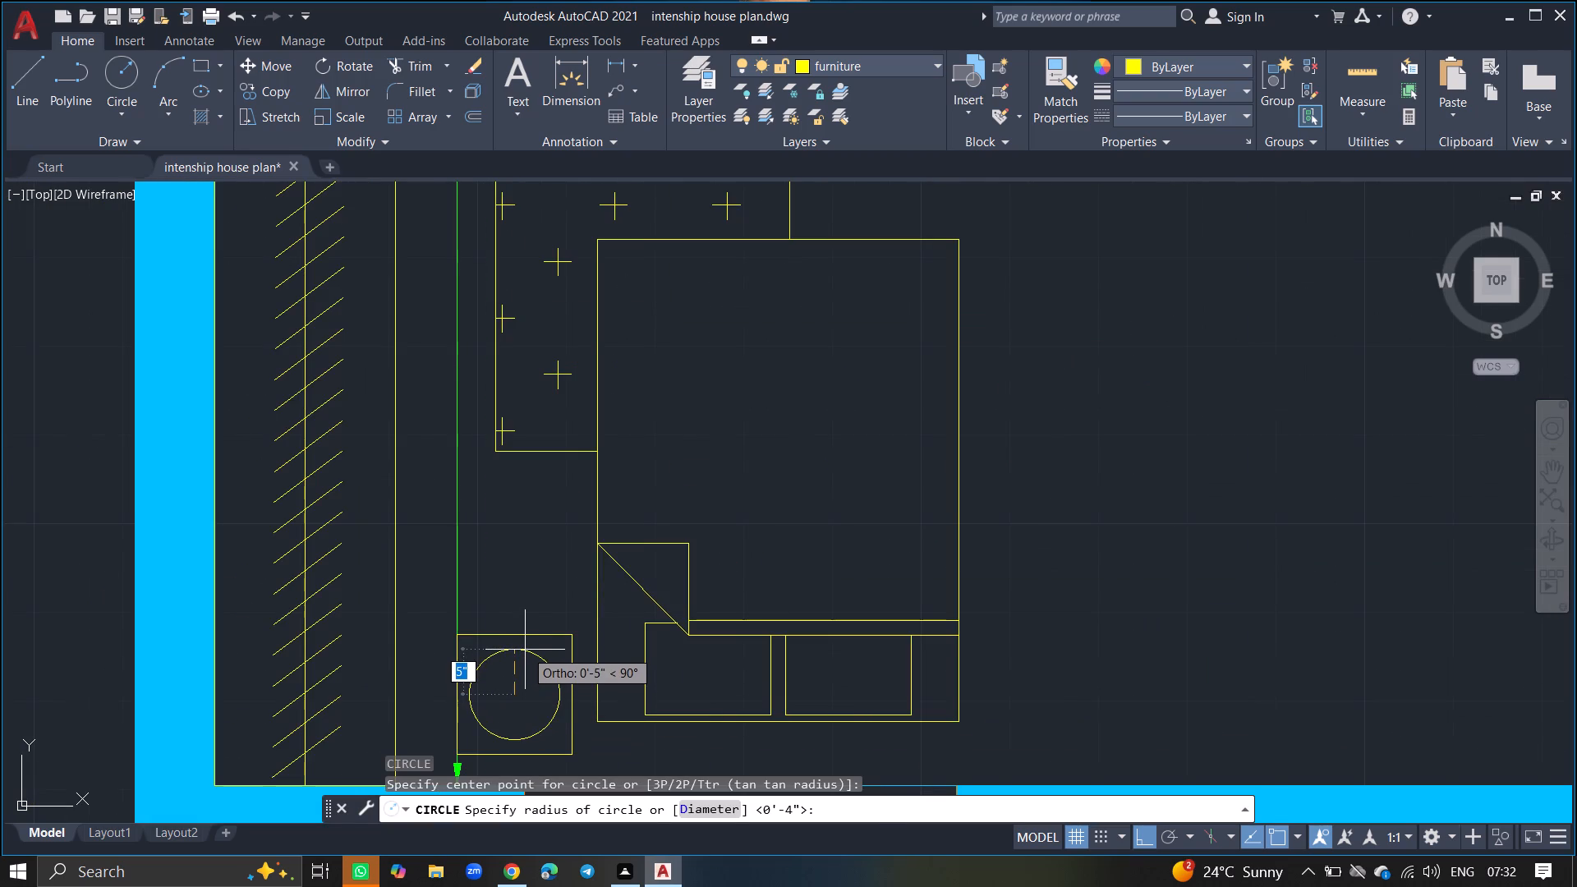
pyautogui.moveTo(525, 647); pyautogui.dragTo(522, 681)
pyautogui.press('c')
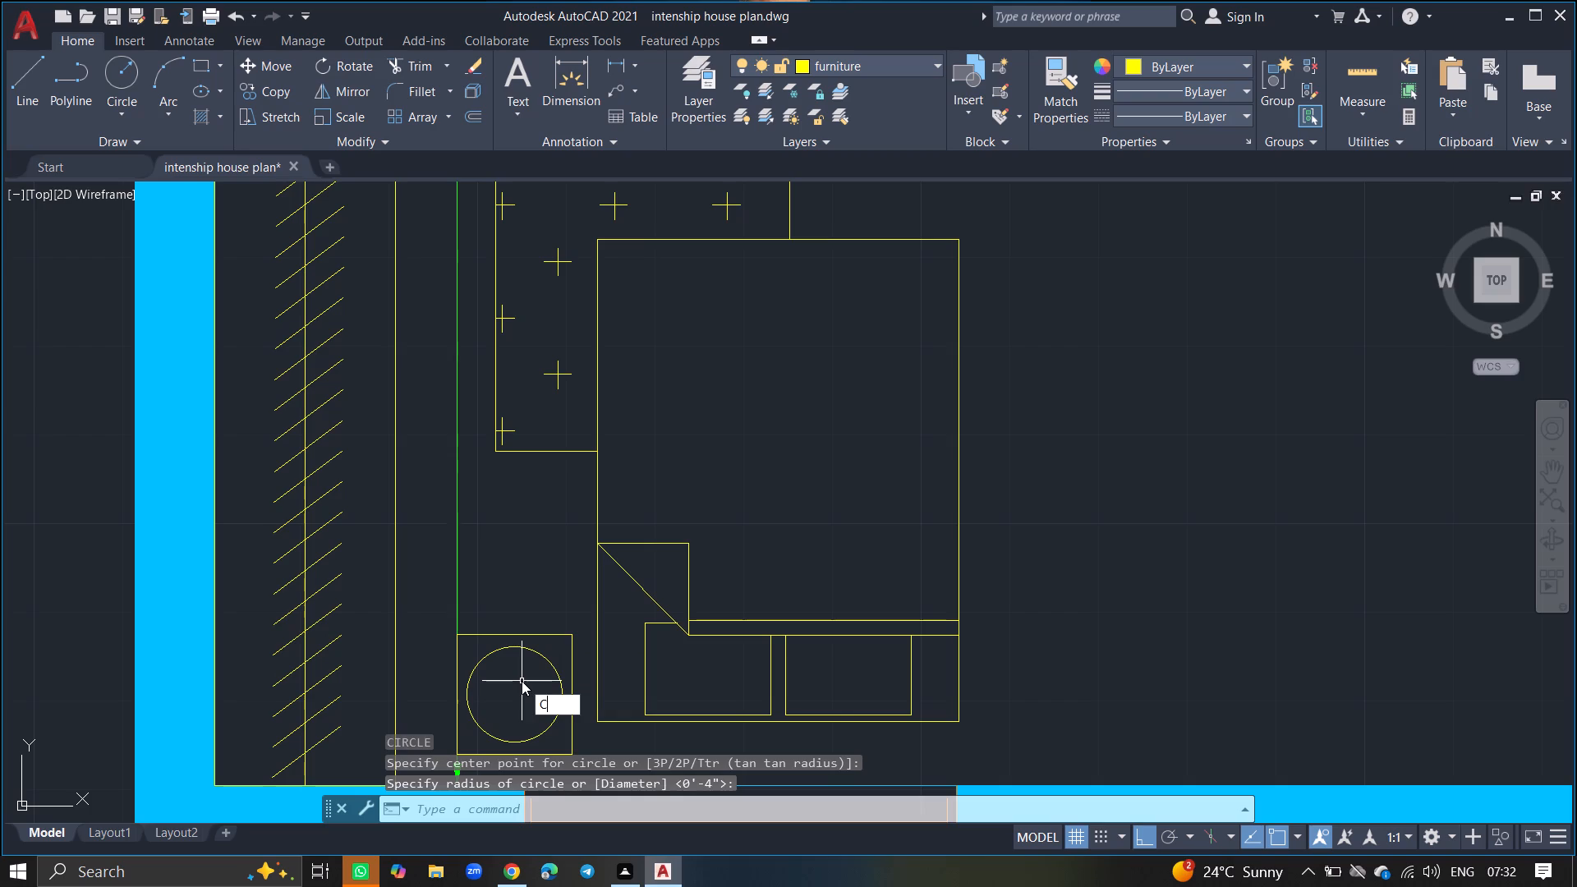
pyautogui.press('Return')
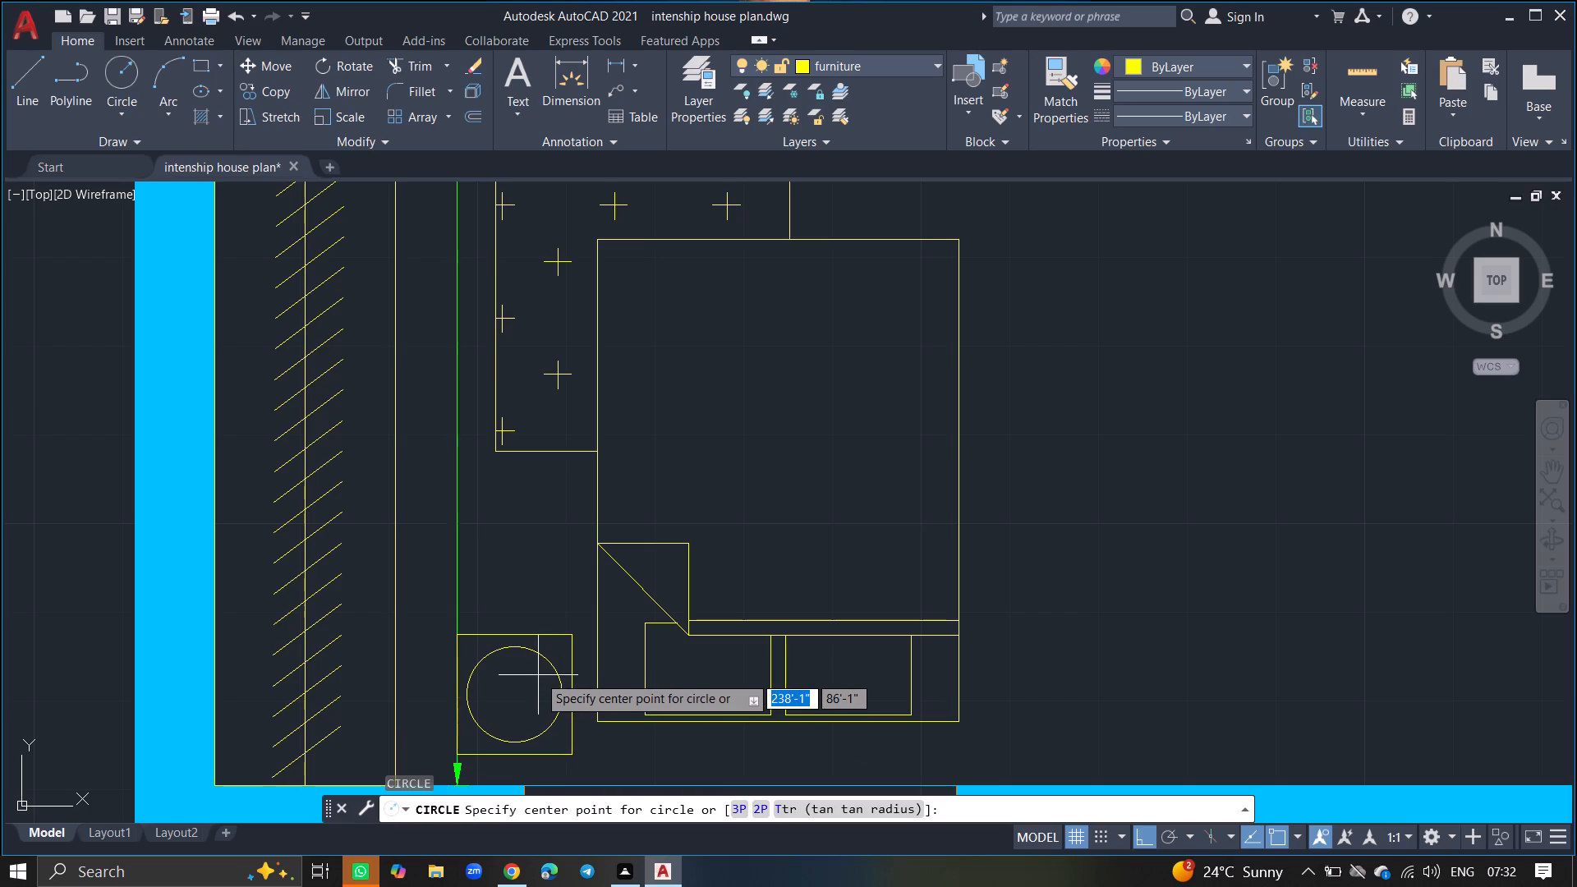
pyautogui.click(513, 696)
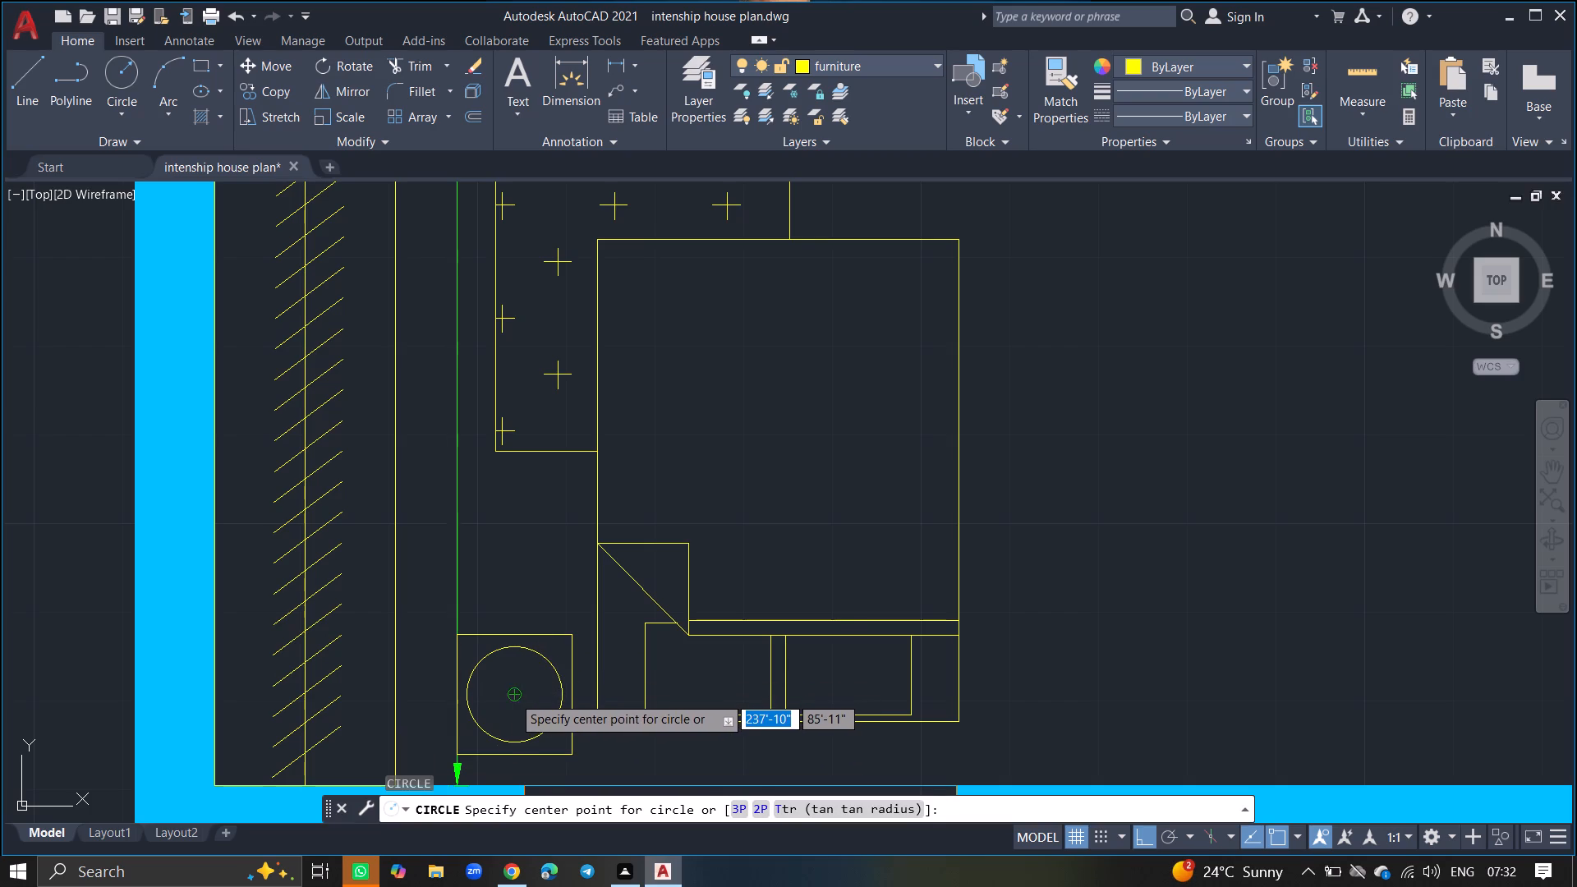
pyautogui.click(515, 665)
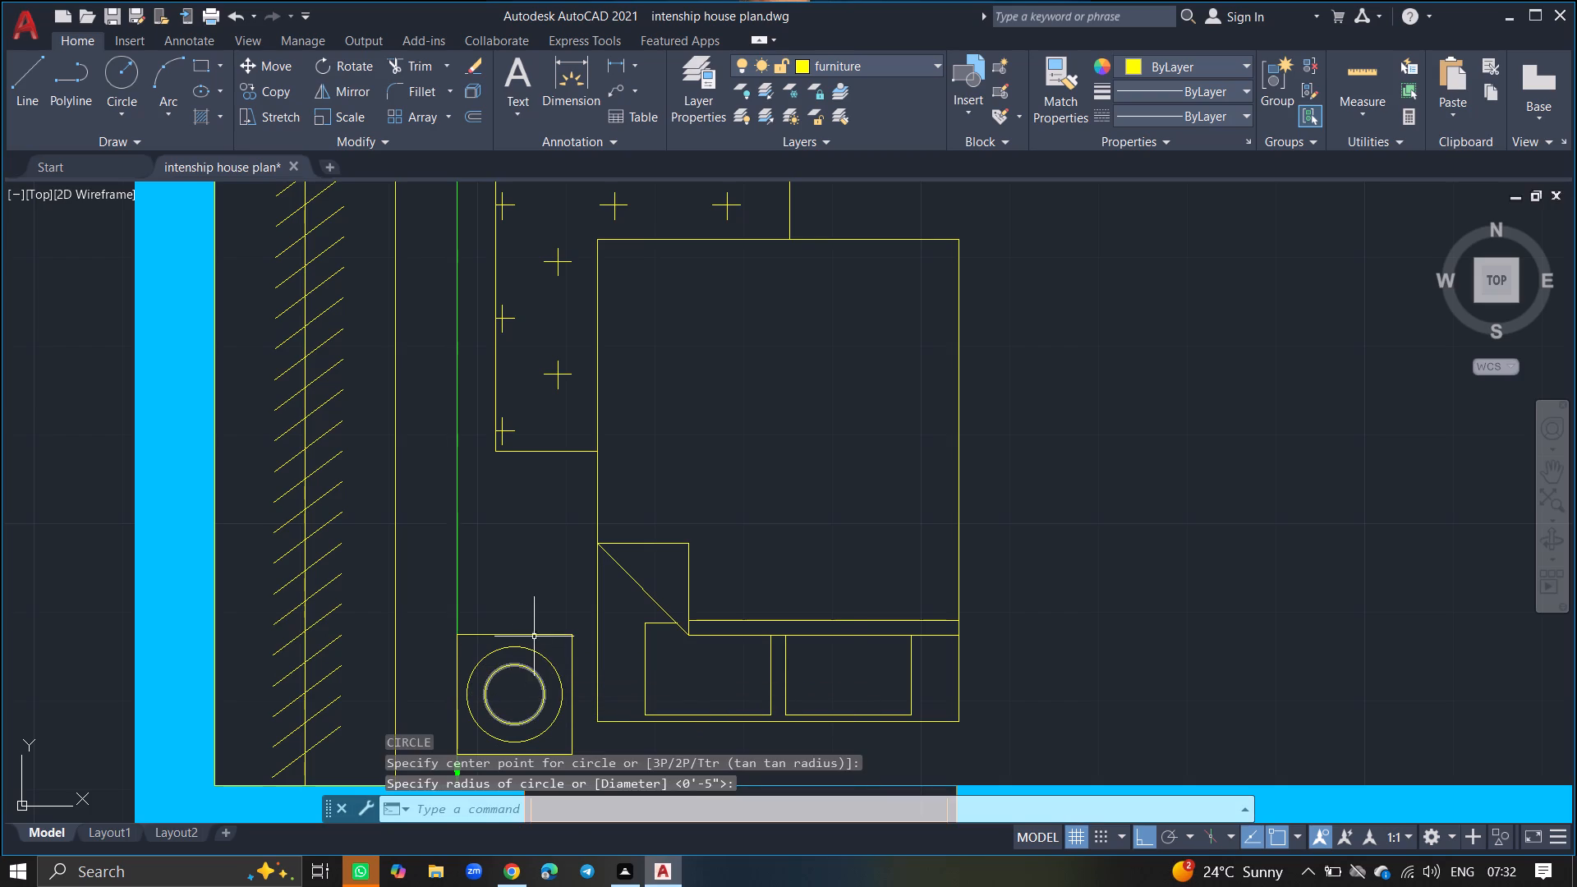
# Copy the southwest bedroom's bedside table with its lamp circles about 5' east, to the other side of the bed's pillow end.
pyautogui.click(552, 603)
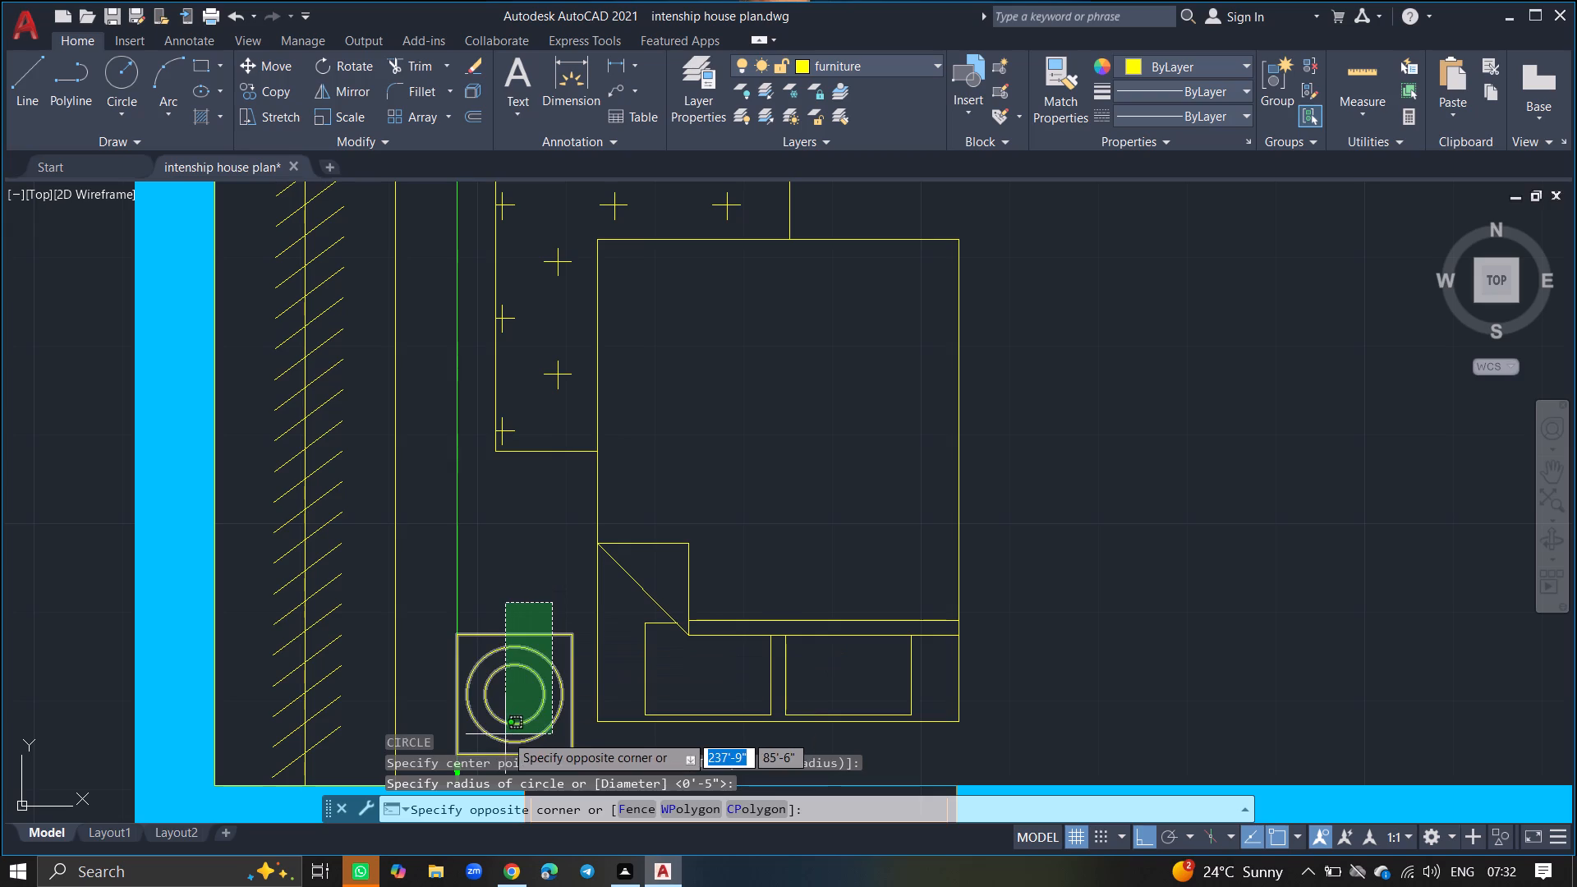
pyautogui.click(505, 734)
pyautogui.write('COPY')
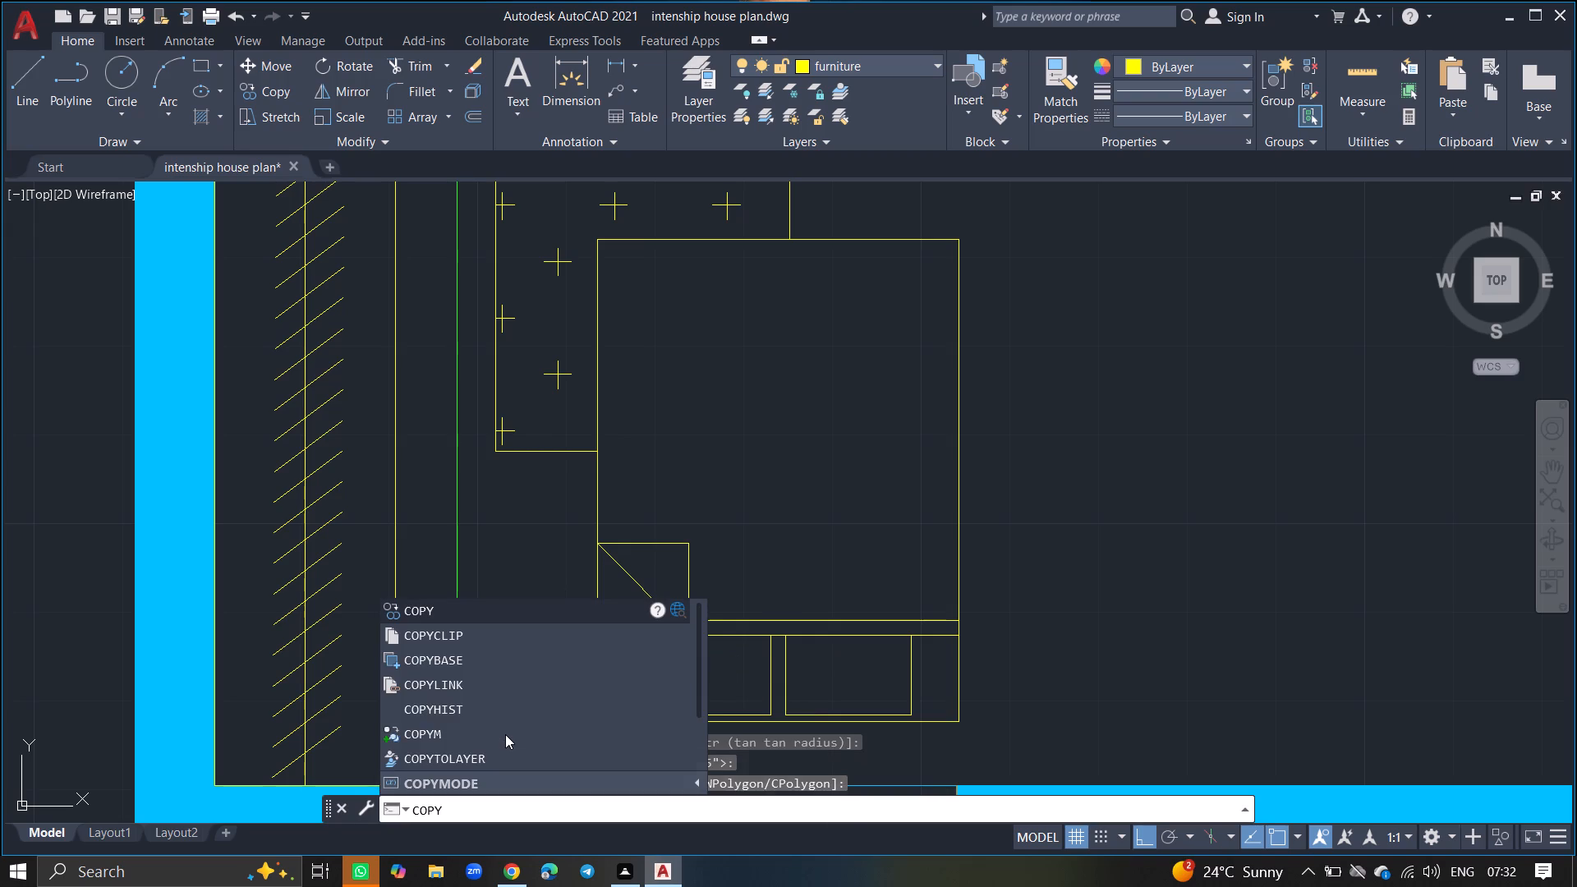
pyautogui.press('Return')
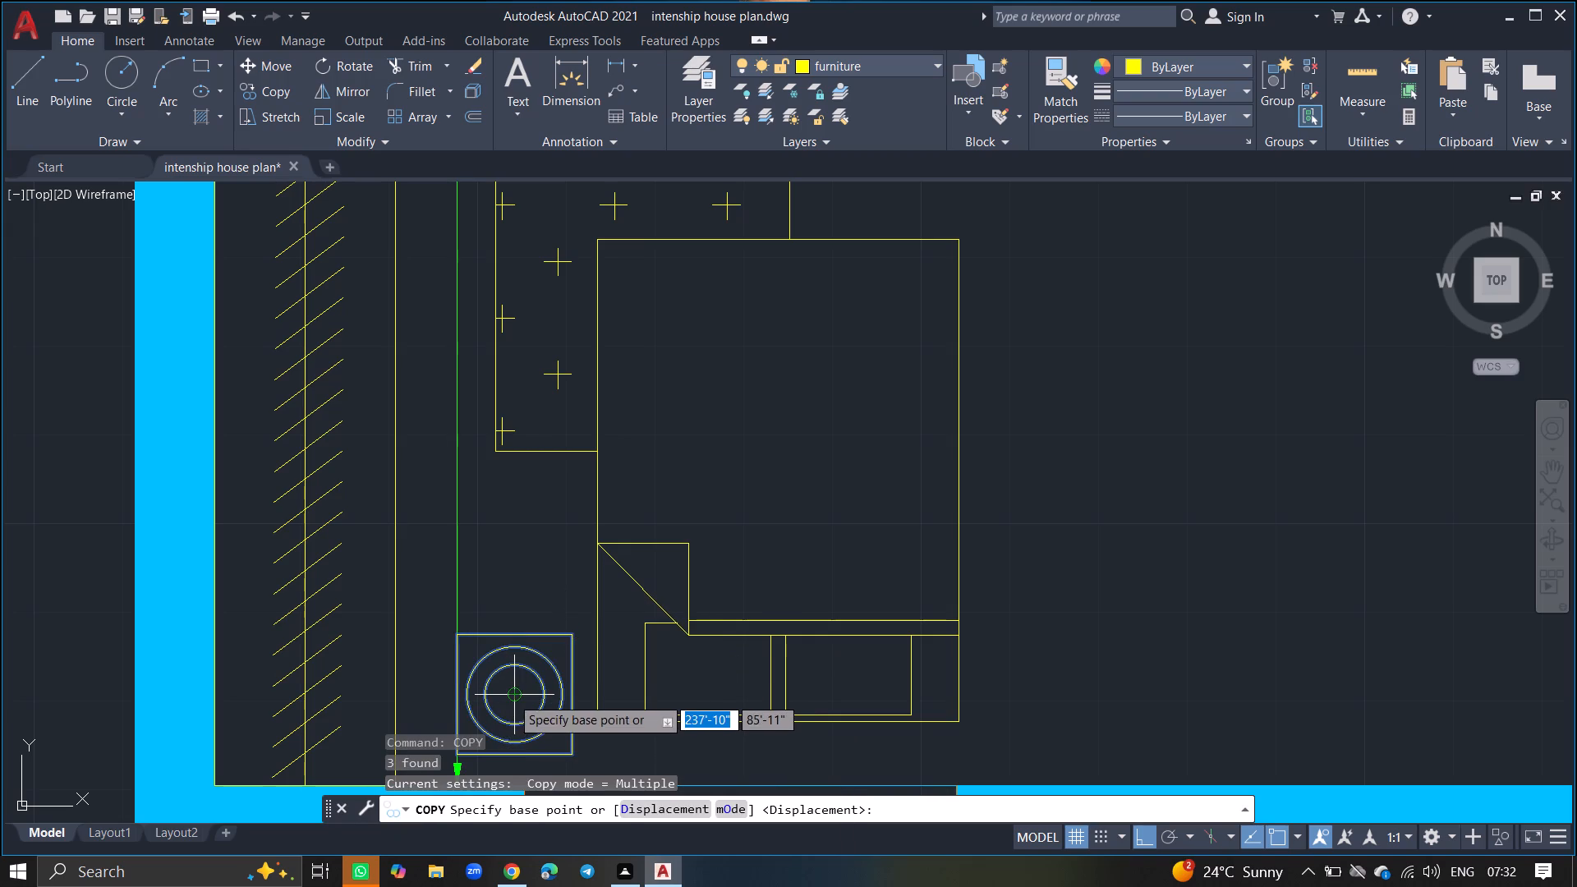
pyautogui.click(511, 696)
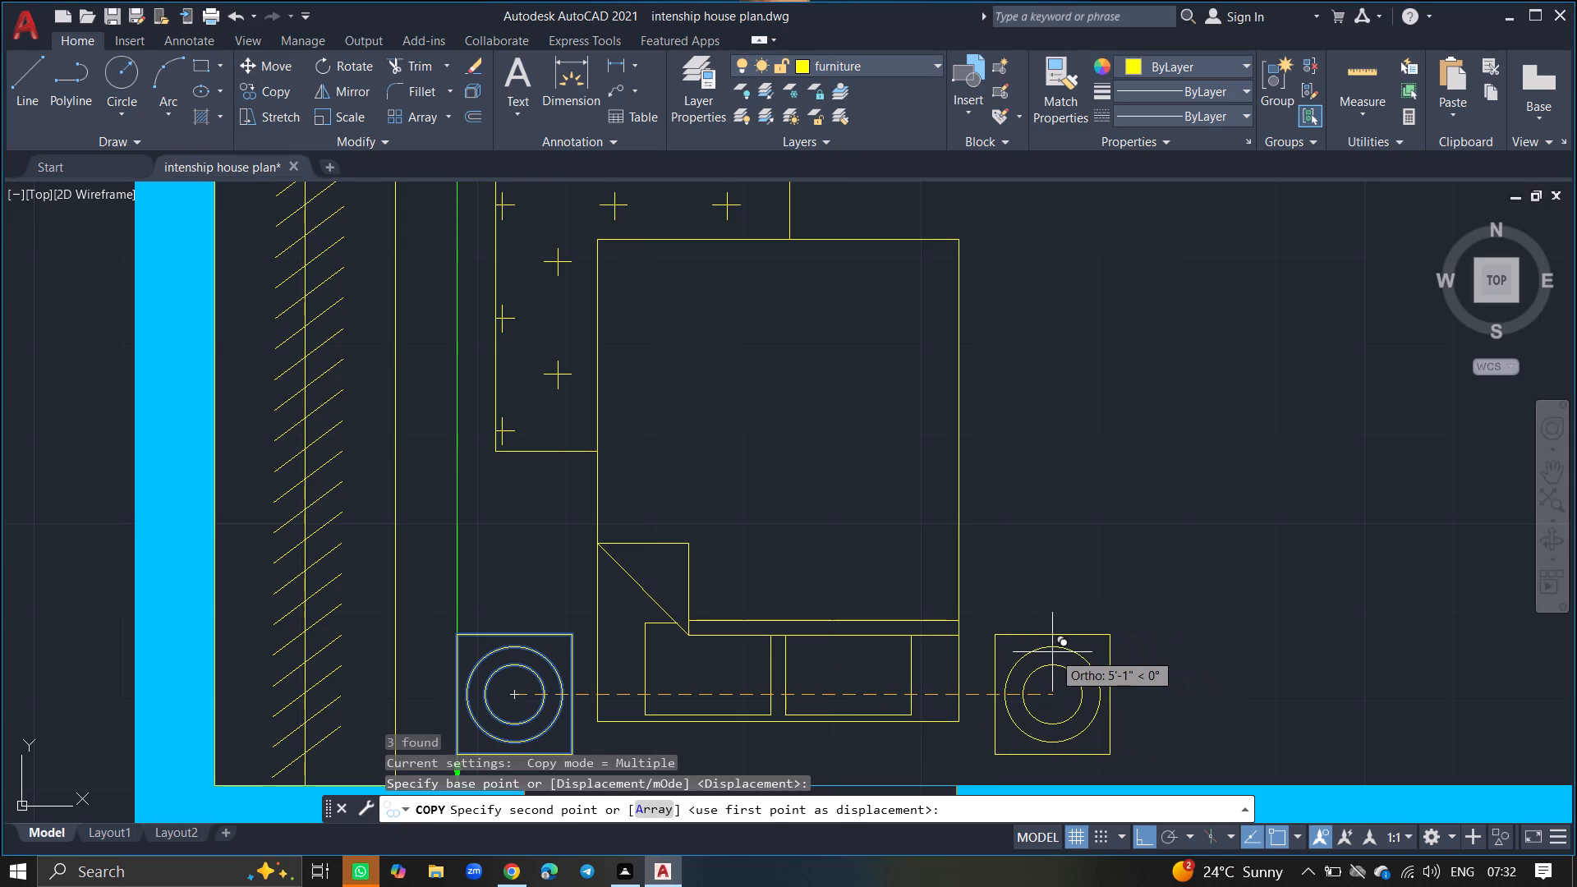
pyautogui.click(1044, 653)
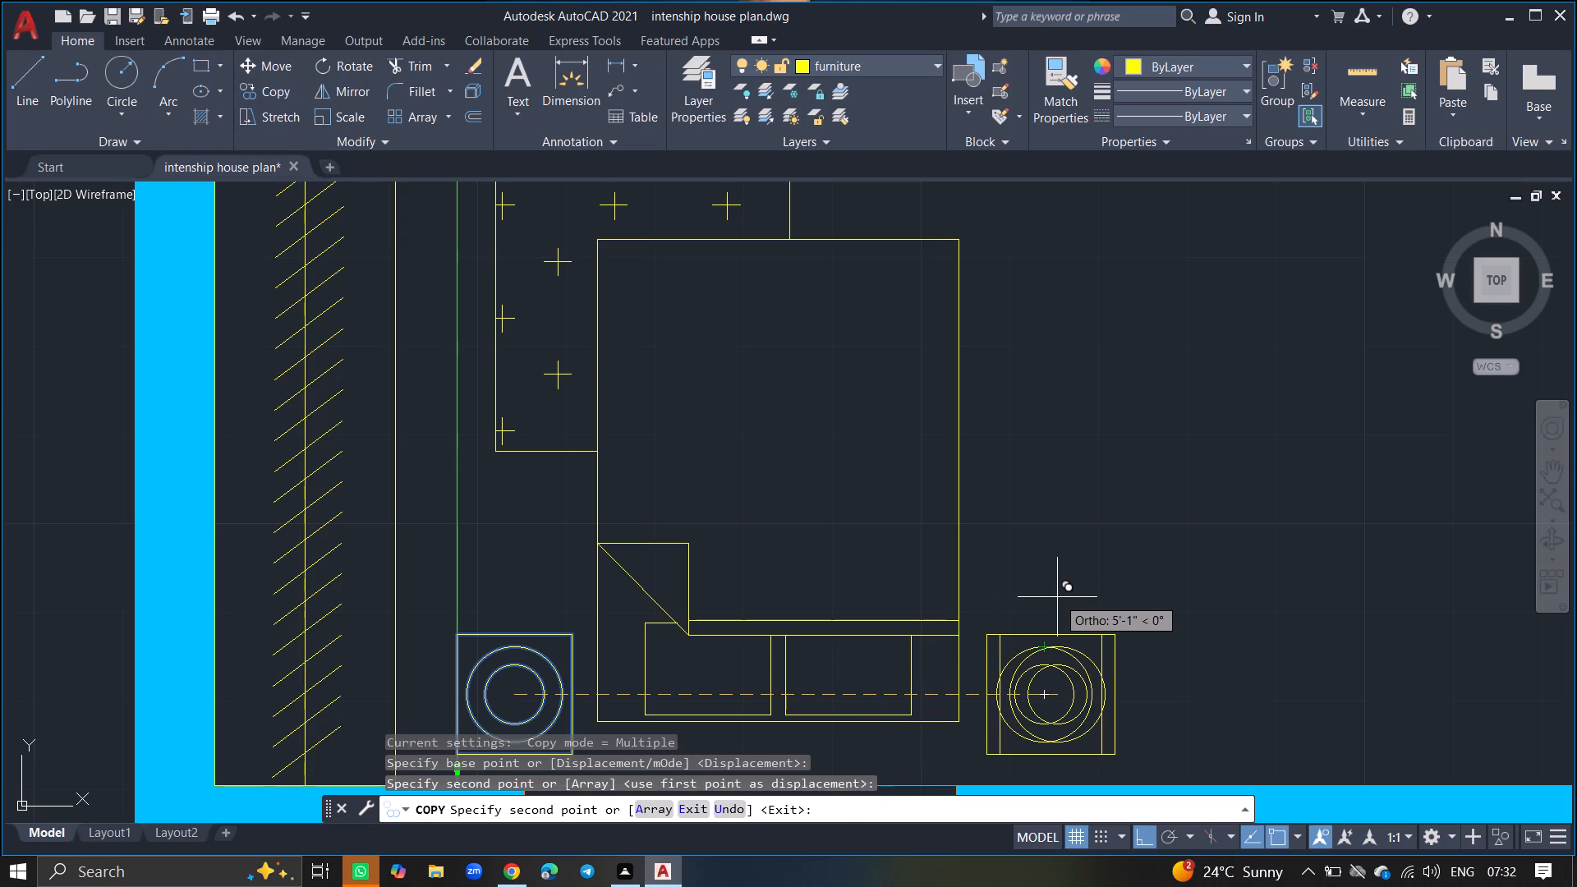
pyautogui.press('Return')
# Delete the misaligned cross hatch from the rug beside the bed in M. BEDROOM-2.
pyautogui.keyDown('ctrl'); pyautogui.scroll(-6, 1057, 597); pyautogui.keyUp('ctrl')
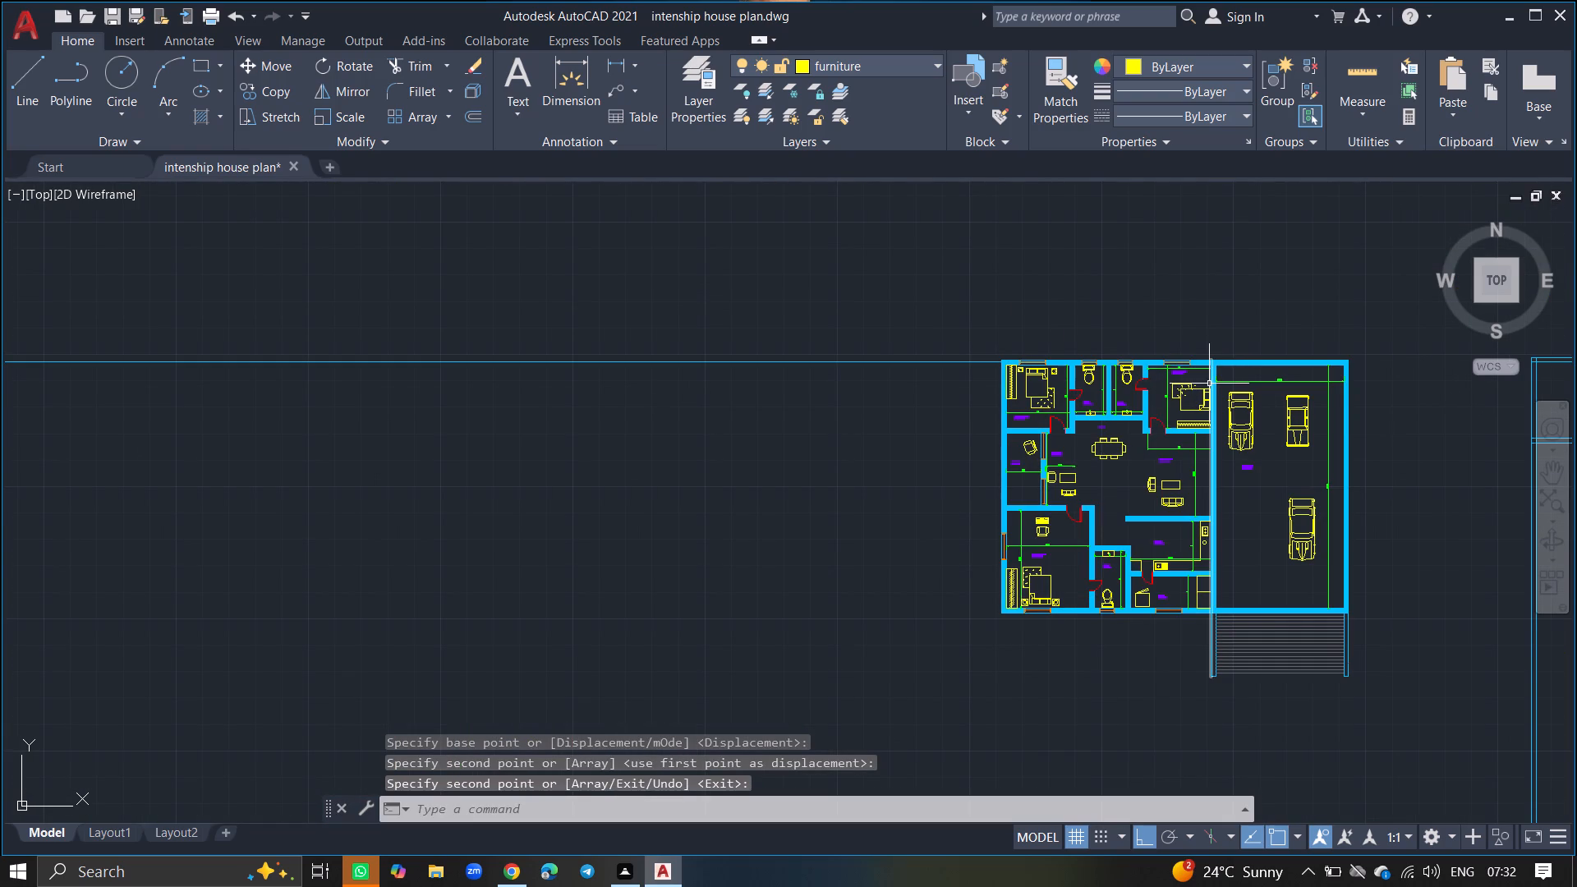
pyautogui.keyDown('ctrl'); pyautogui.scroll(4, 1209, 384); pyautogui.keyUp('ctrl')
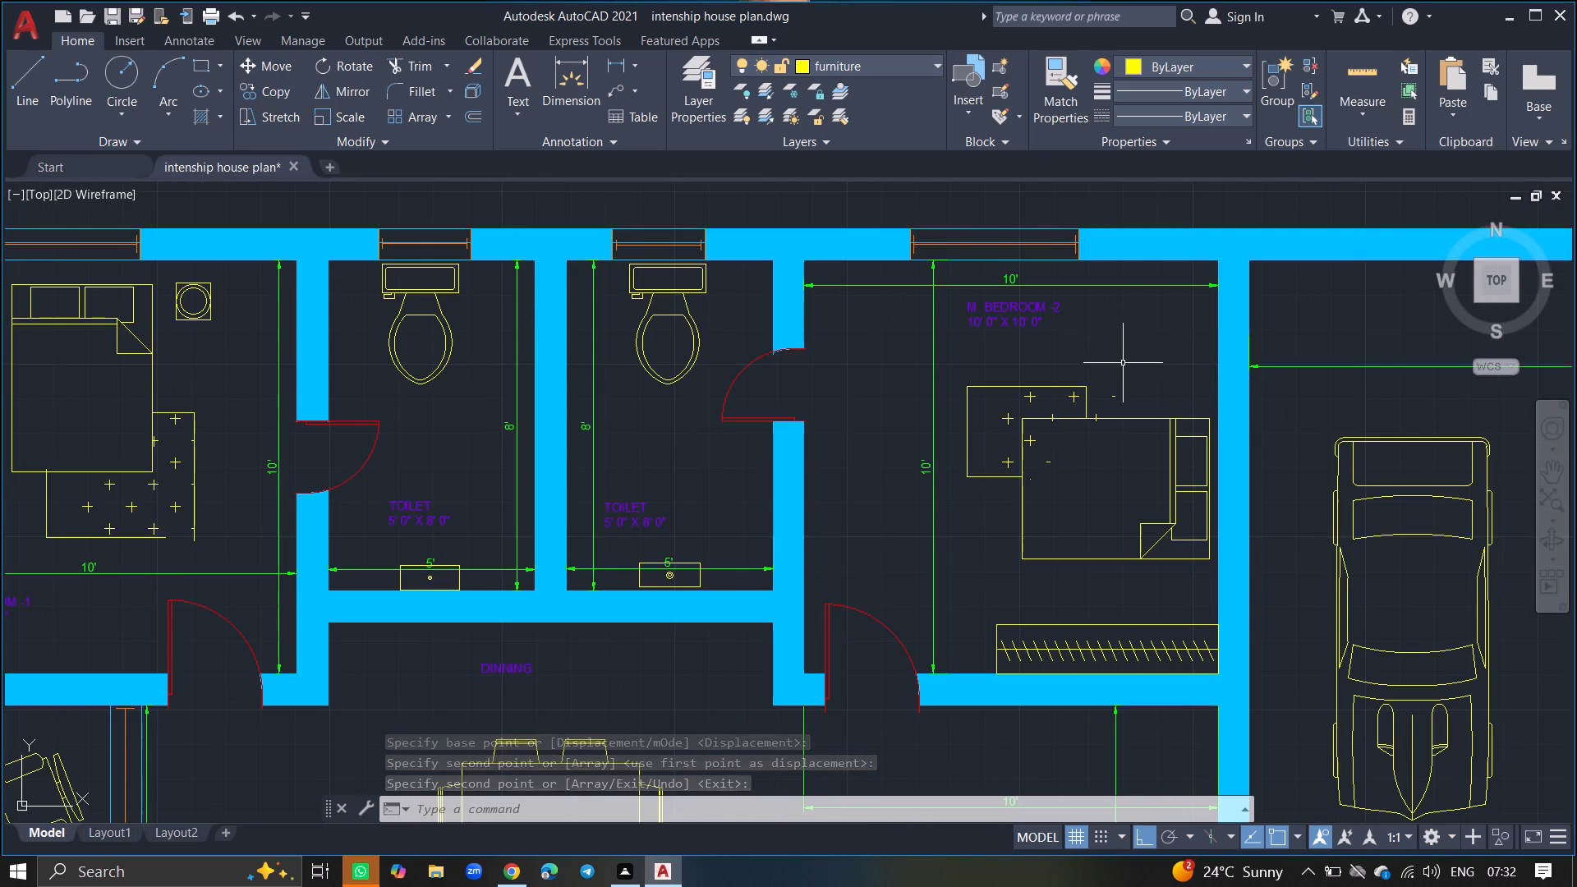
pyautogui.keyDown('ctrl'); pyautogui.scroll(3, 1123, 363); pyautogui.keyUp('ctrl')
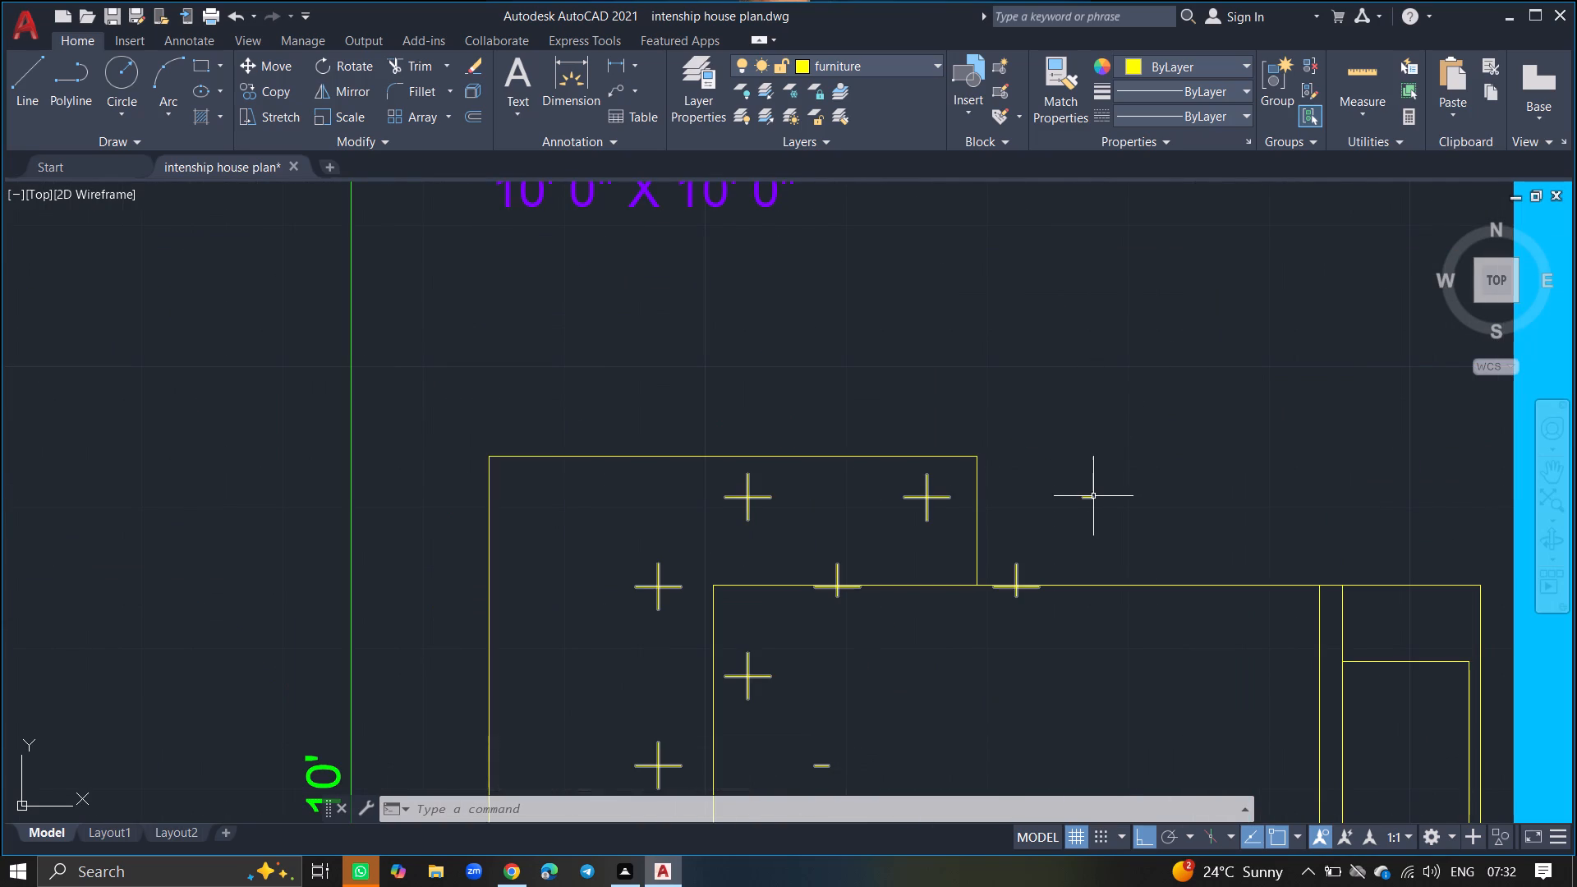
pyautogui.click(1090, 496)
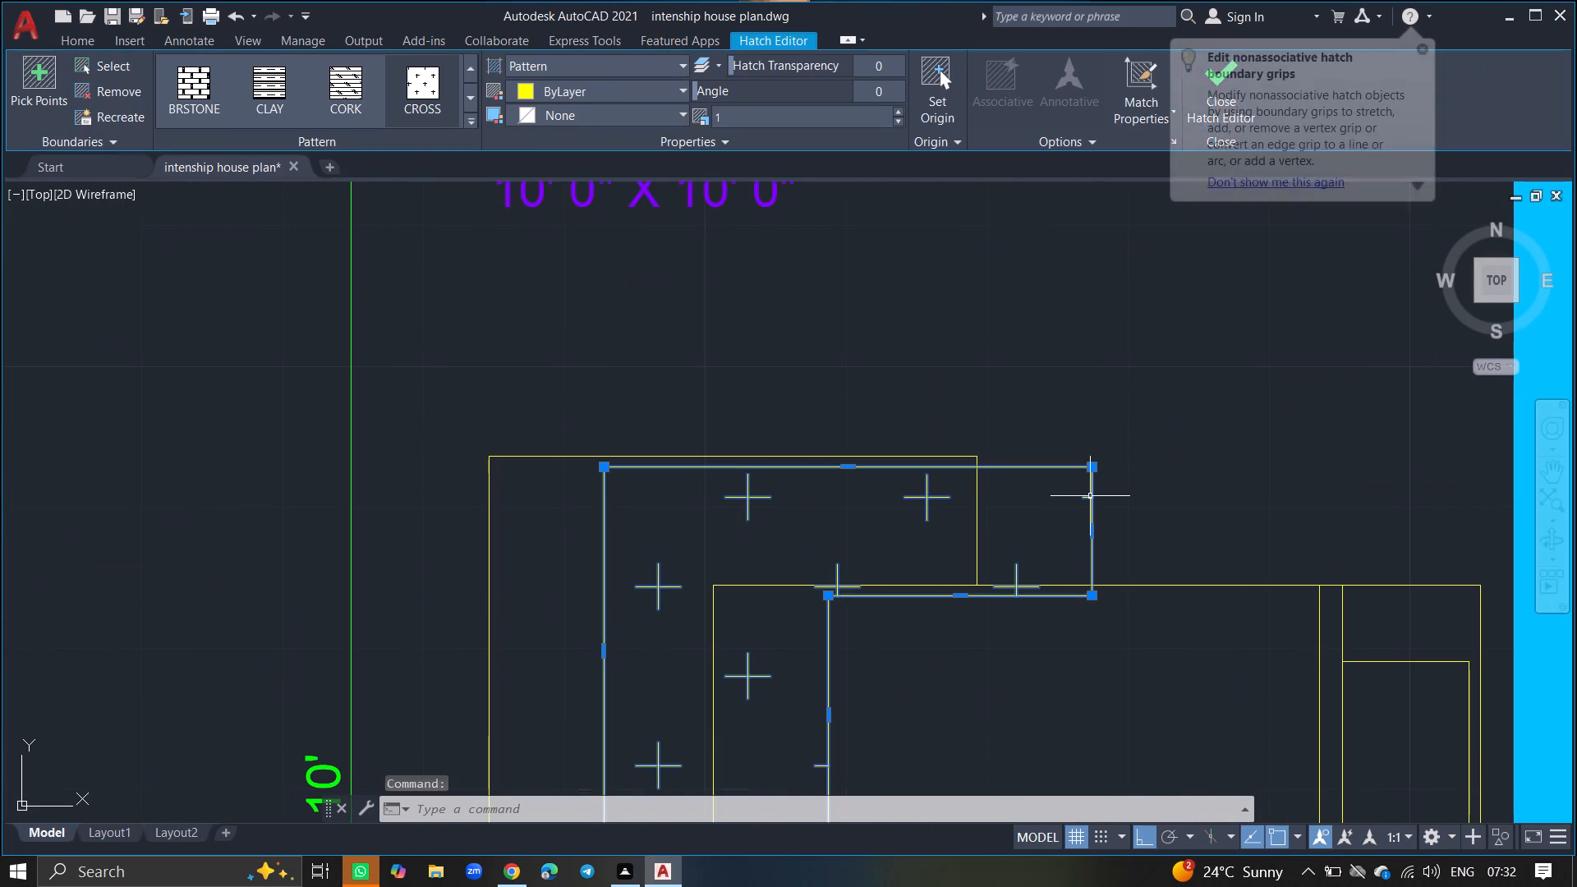
pyautogui.press('Delete')
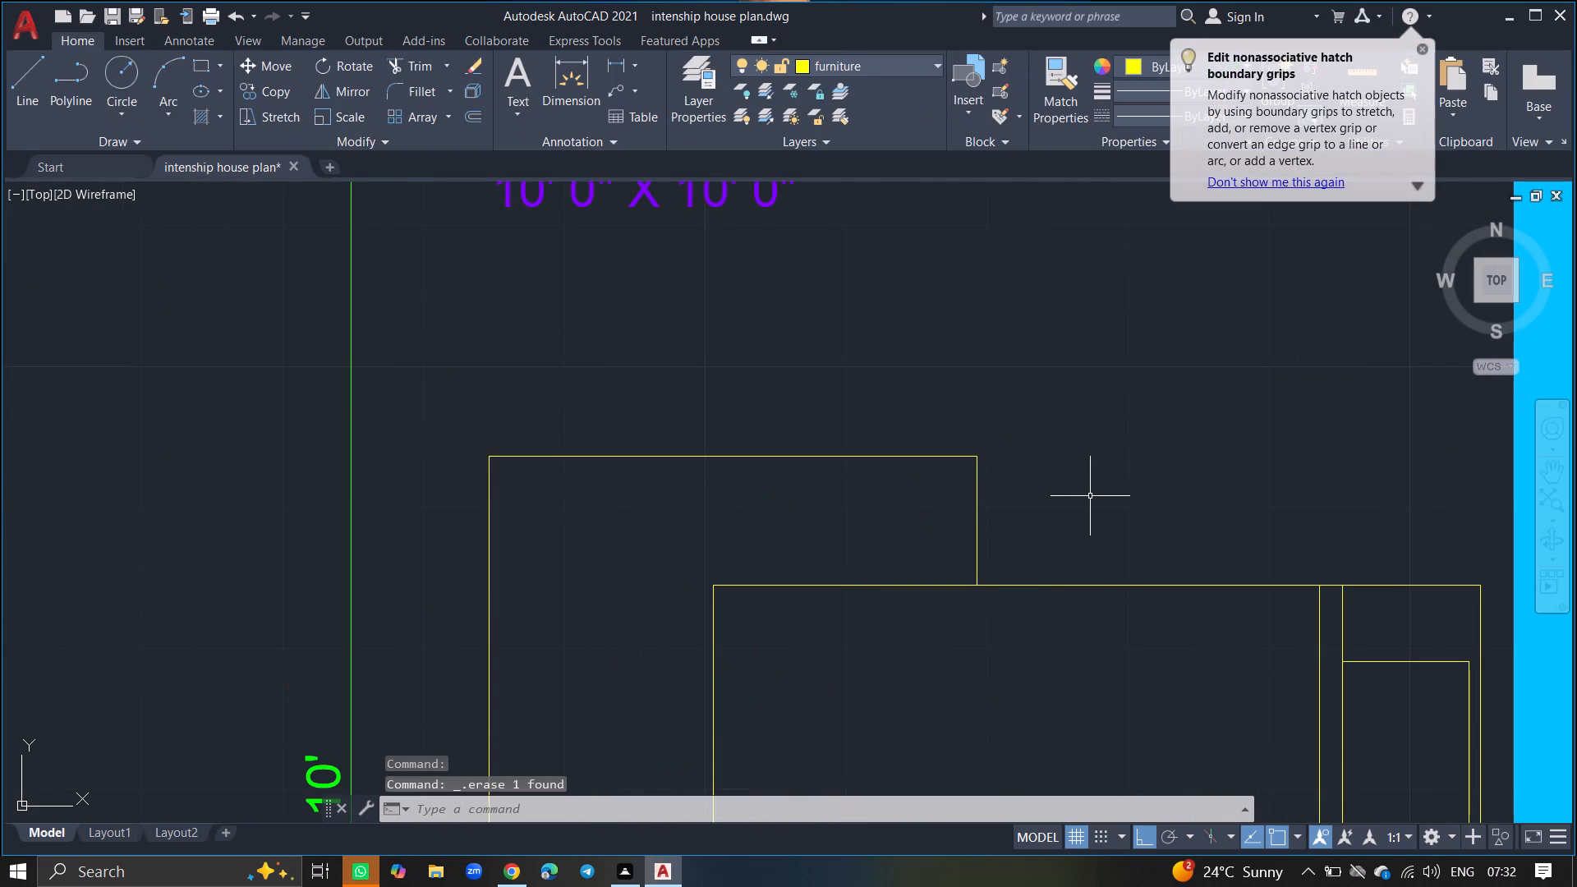
# Explode the bed in M. BEDROOM-2 together with the adjoining rug outline.
pyautogui.click(1045, 422)
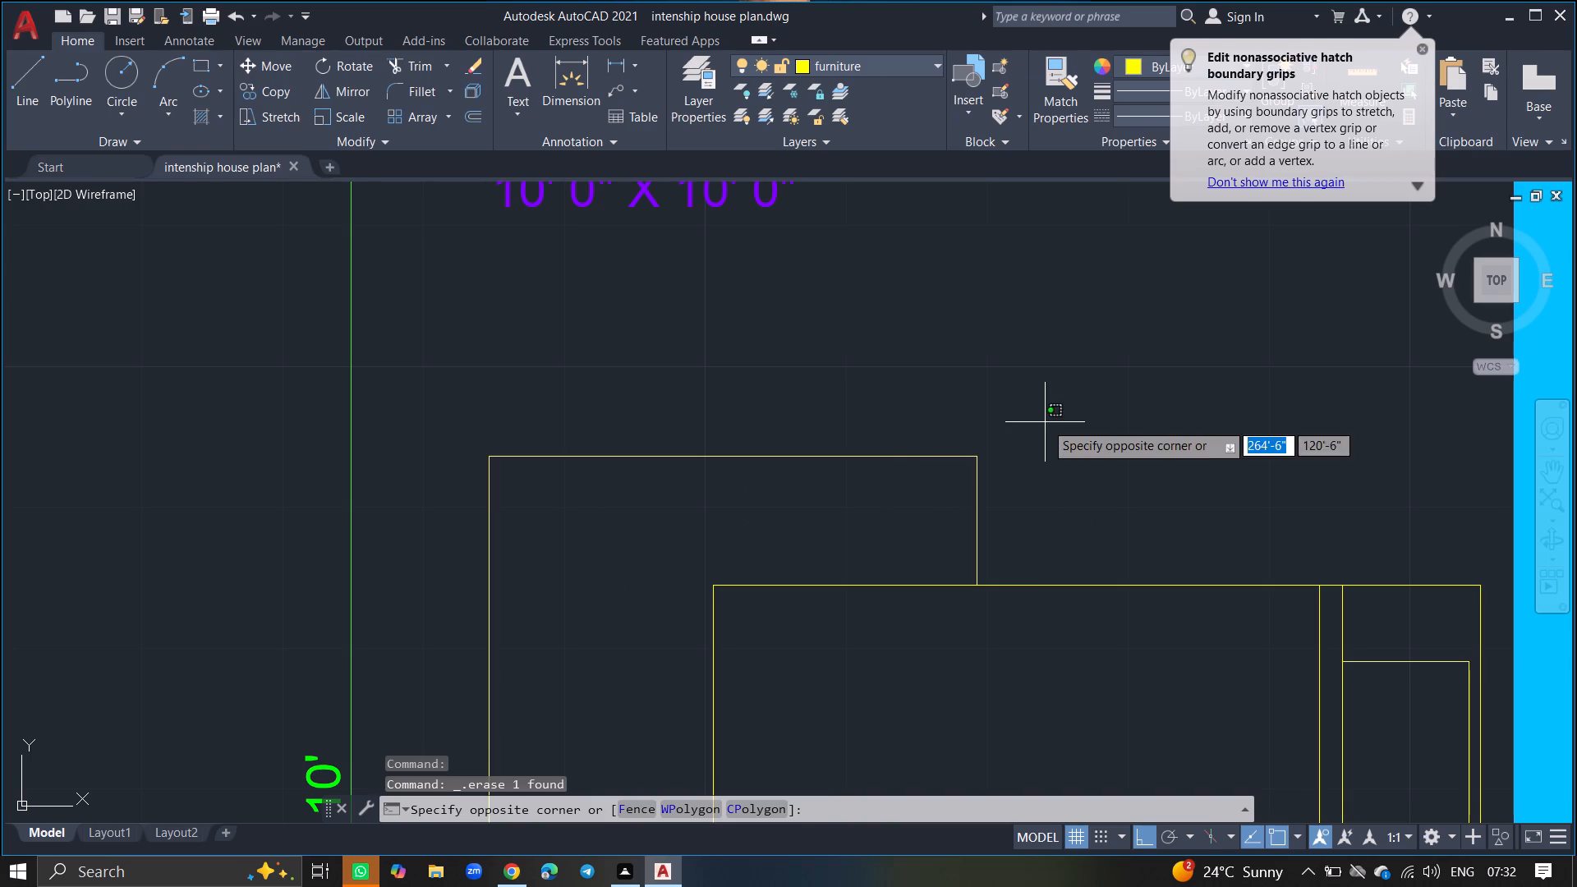
pyautogui.click(732, 687)
pyautogui.write('EXP')
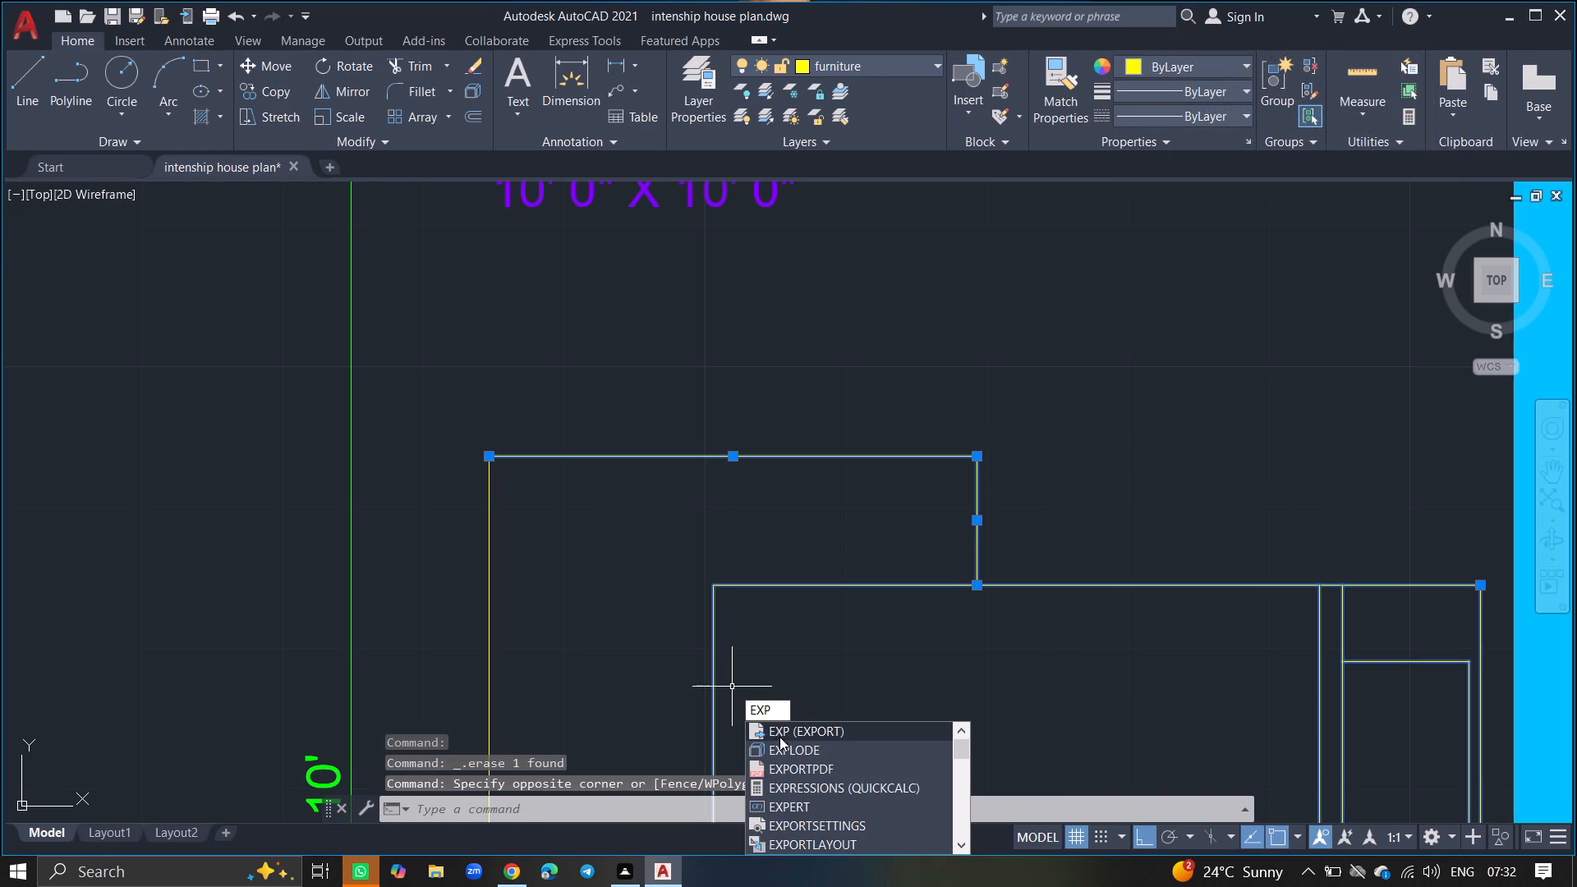
pyautogui.click(780, 743)
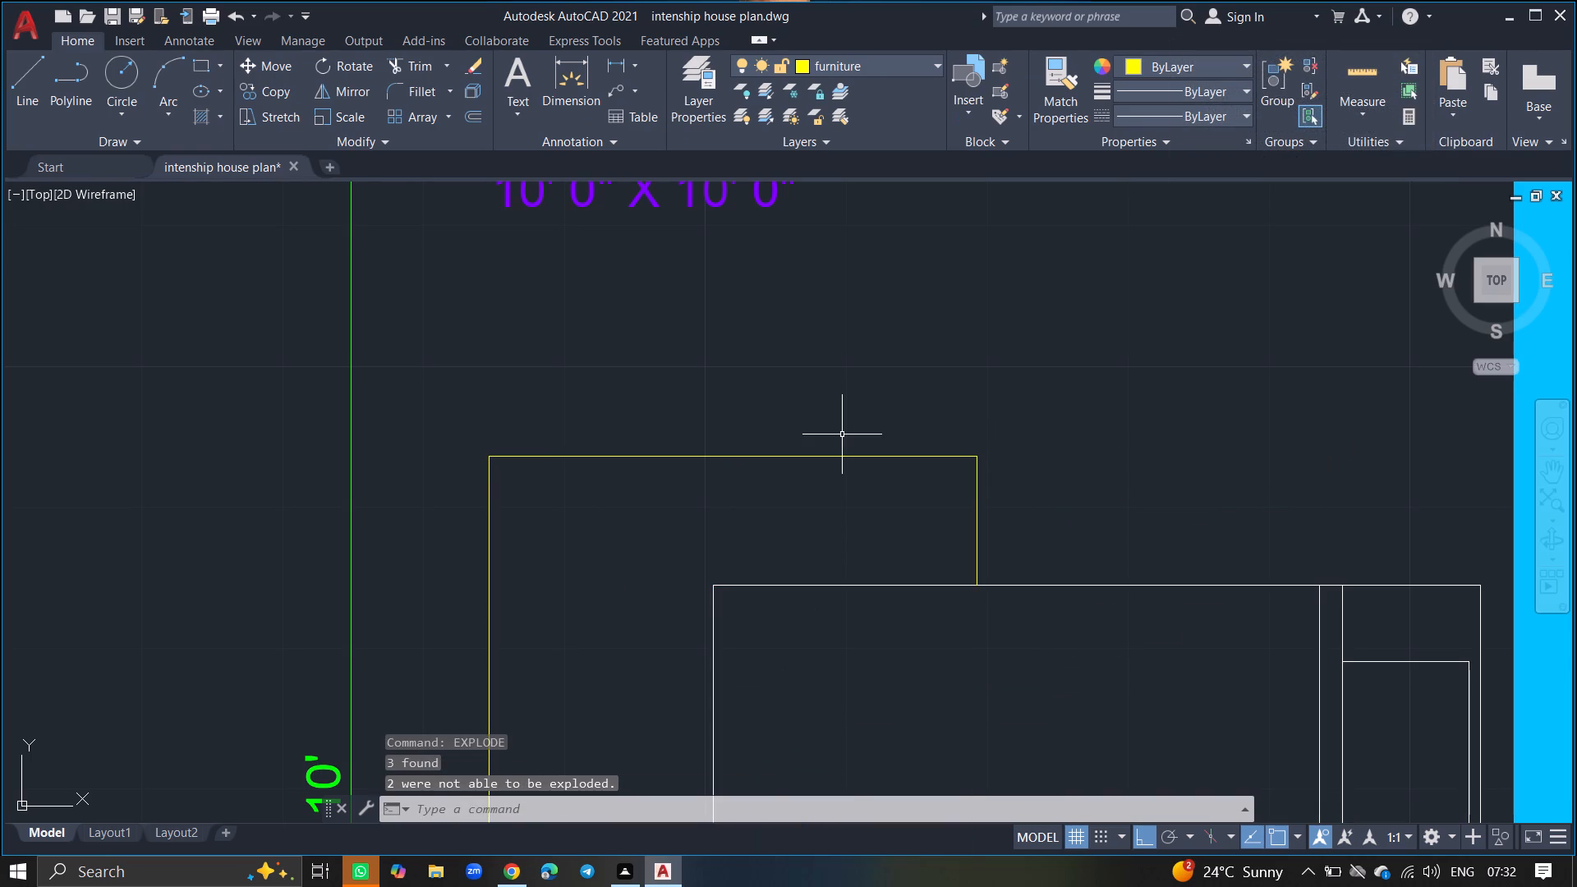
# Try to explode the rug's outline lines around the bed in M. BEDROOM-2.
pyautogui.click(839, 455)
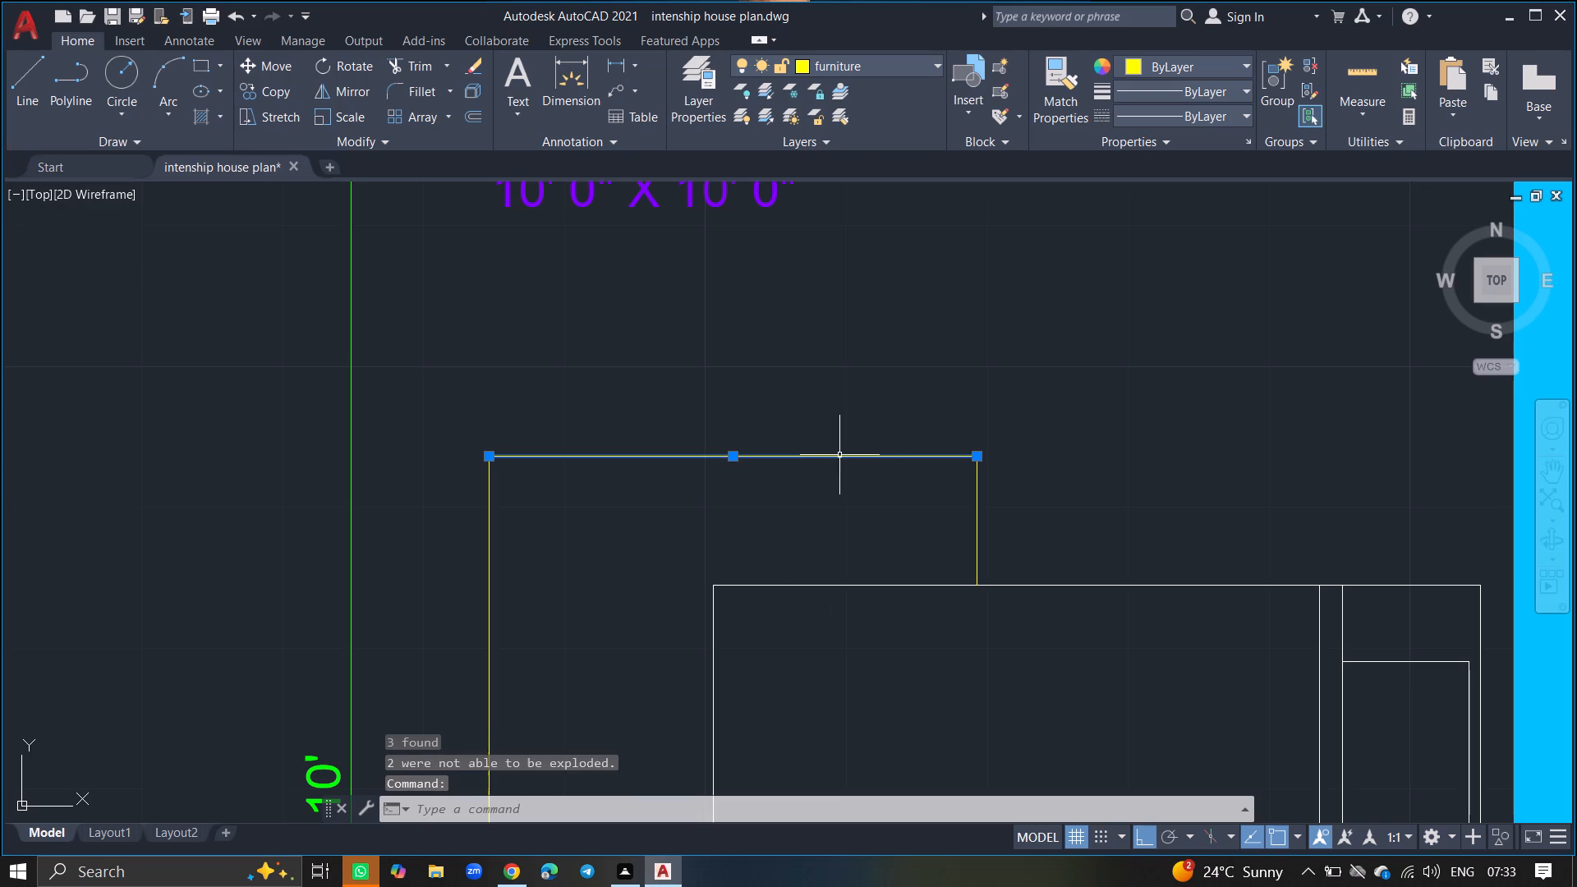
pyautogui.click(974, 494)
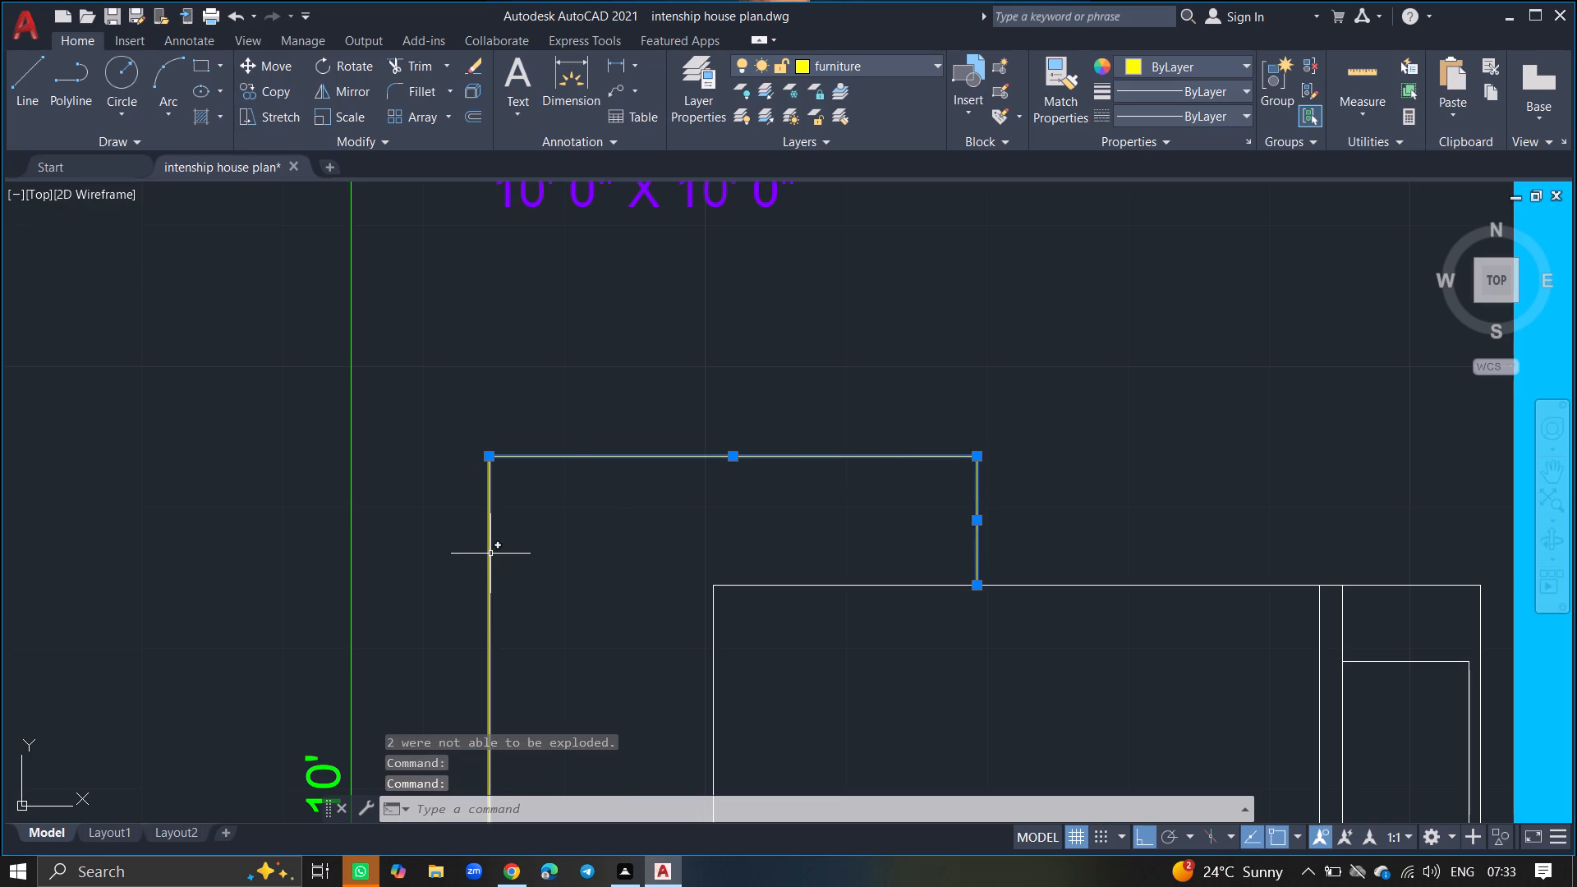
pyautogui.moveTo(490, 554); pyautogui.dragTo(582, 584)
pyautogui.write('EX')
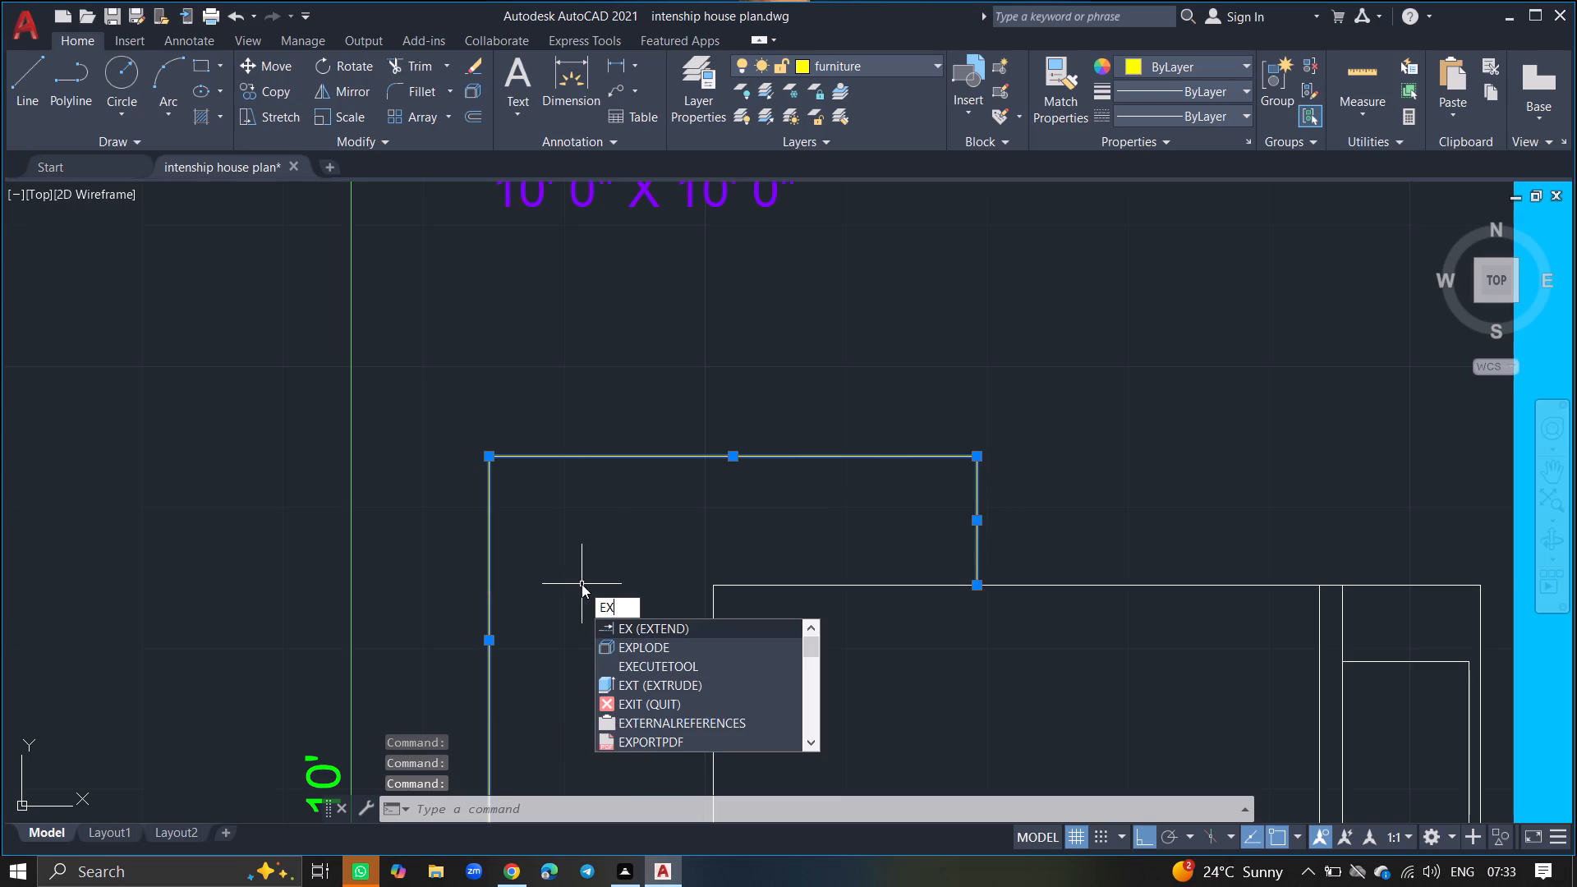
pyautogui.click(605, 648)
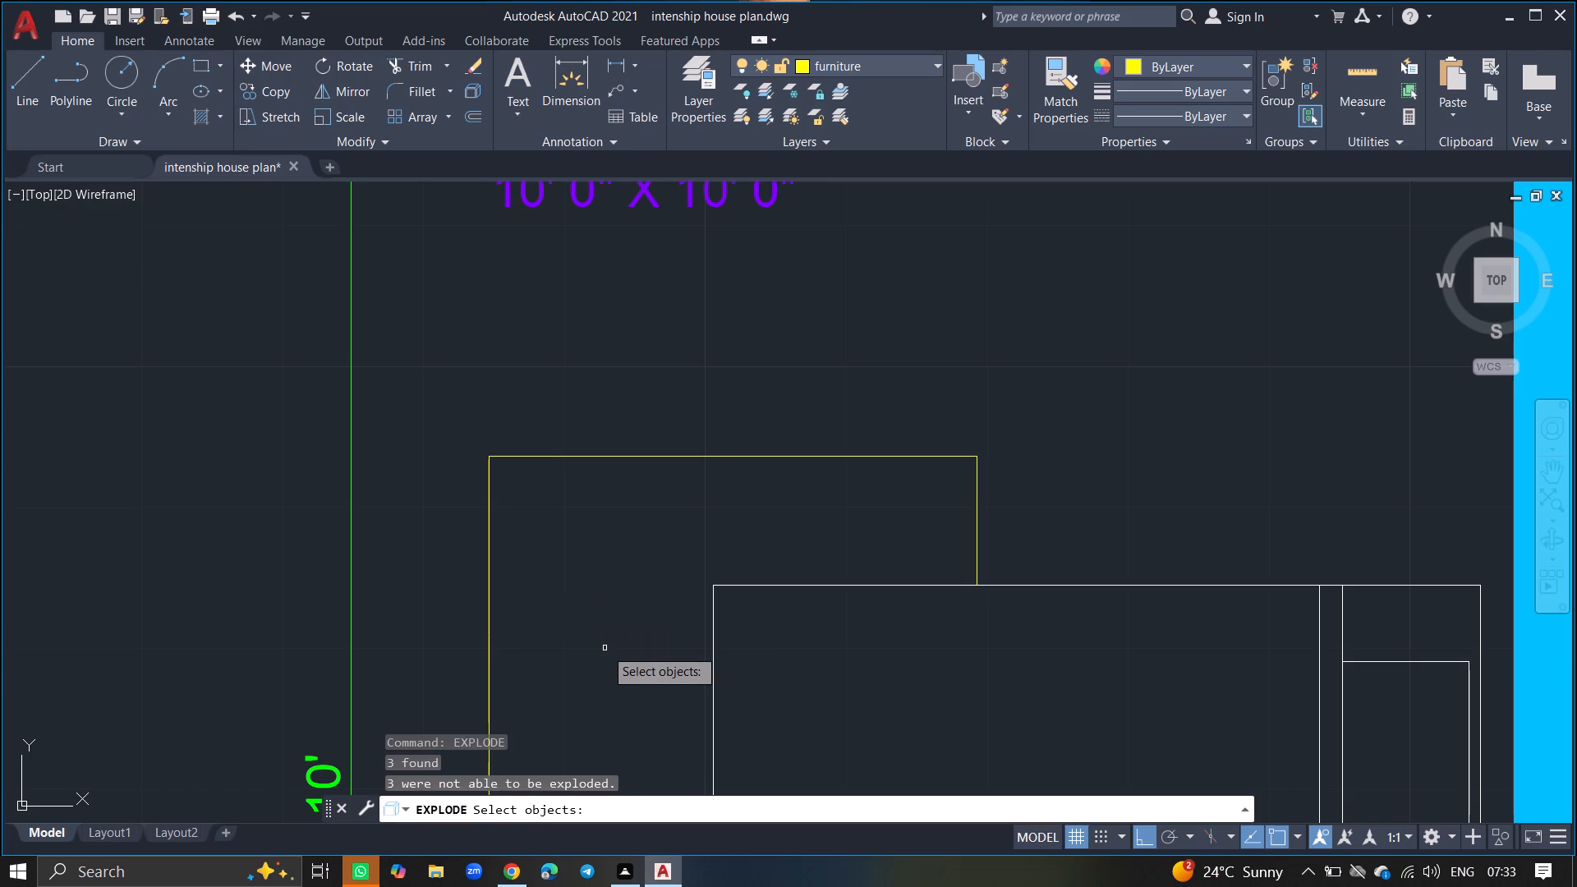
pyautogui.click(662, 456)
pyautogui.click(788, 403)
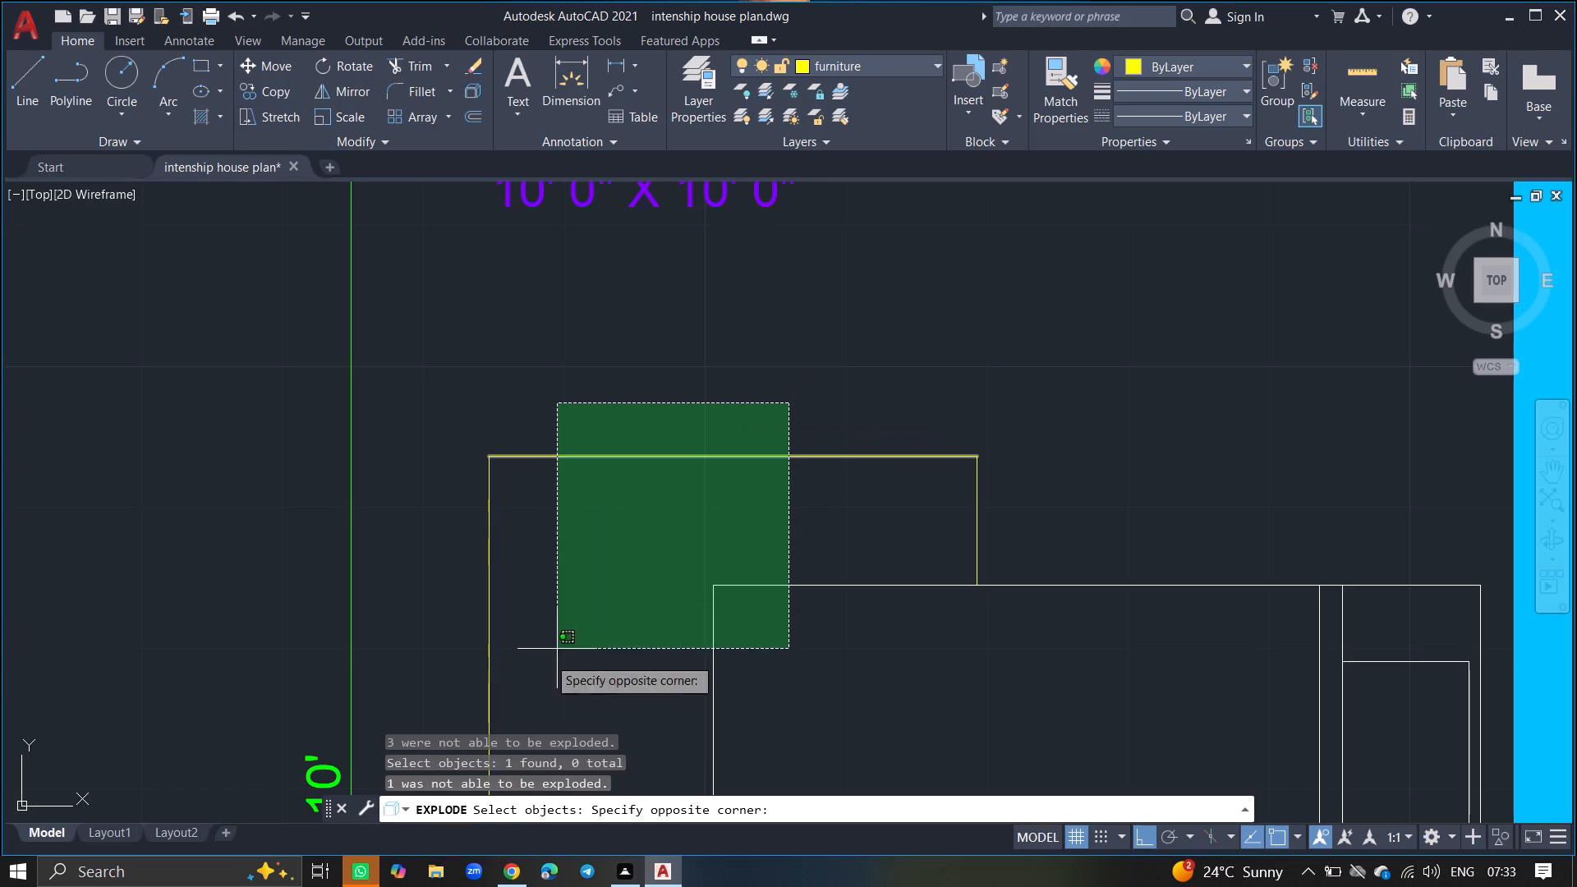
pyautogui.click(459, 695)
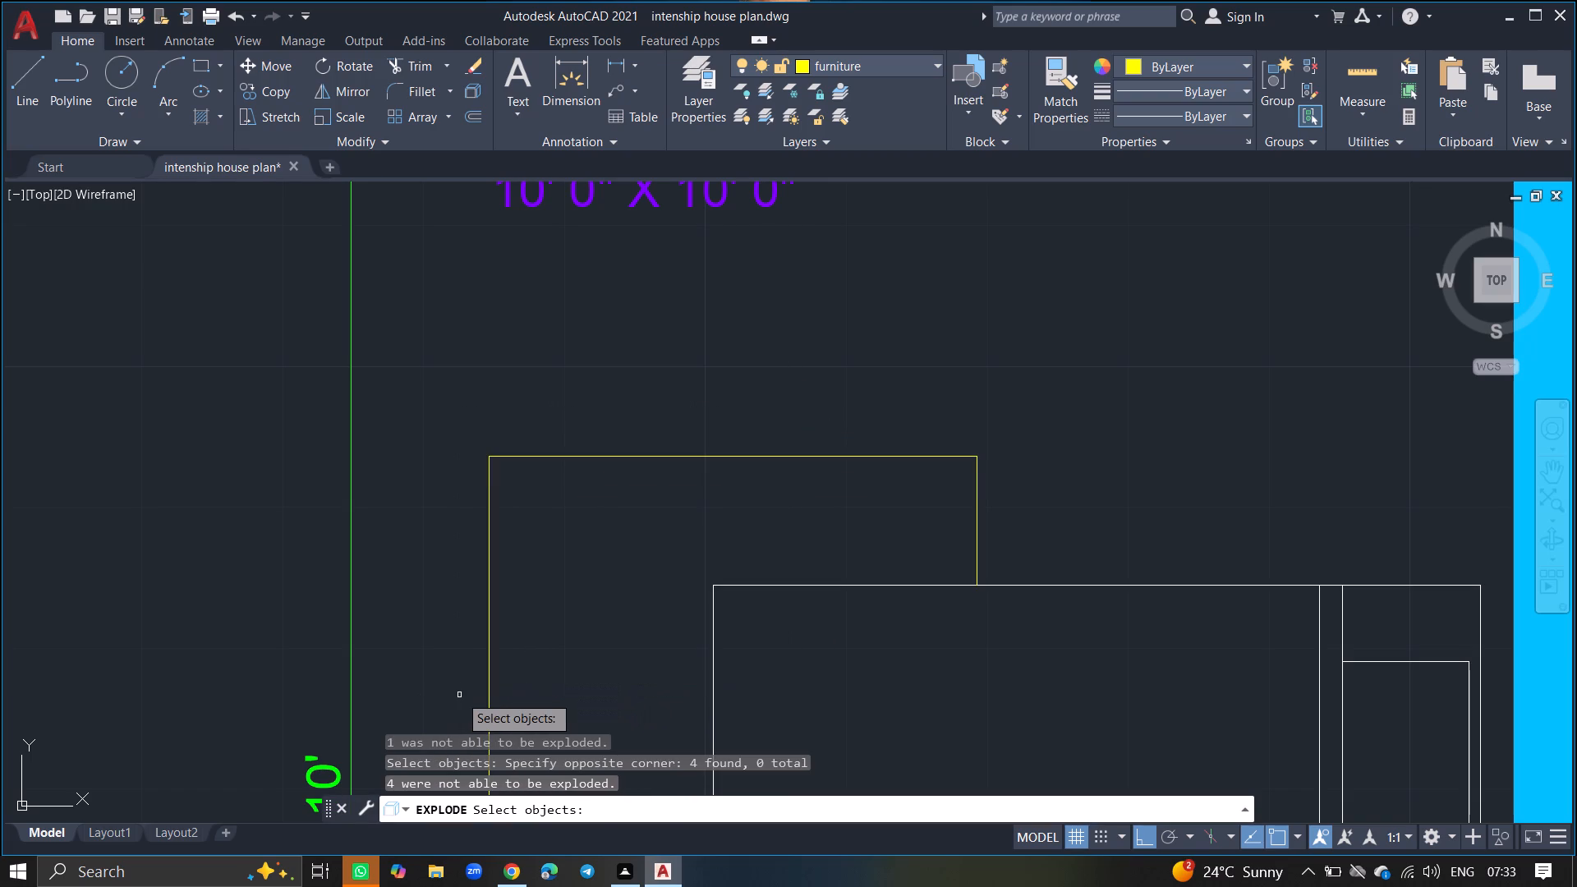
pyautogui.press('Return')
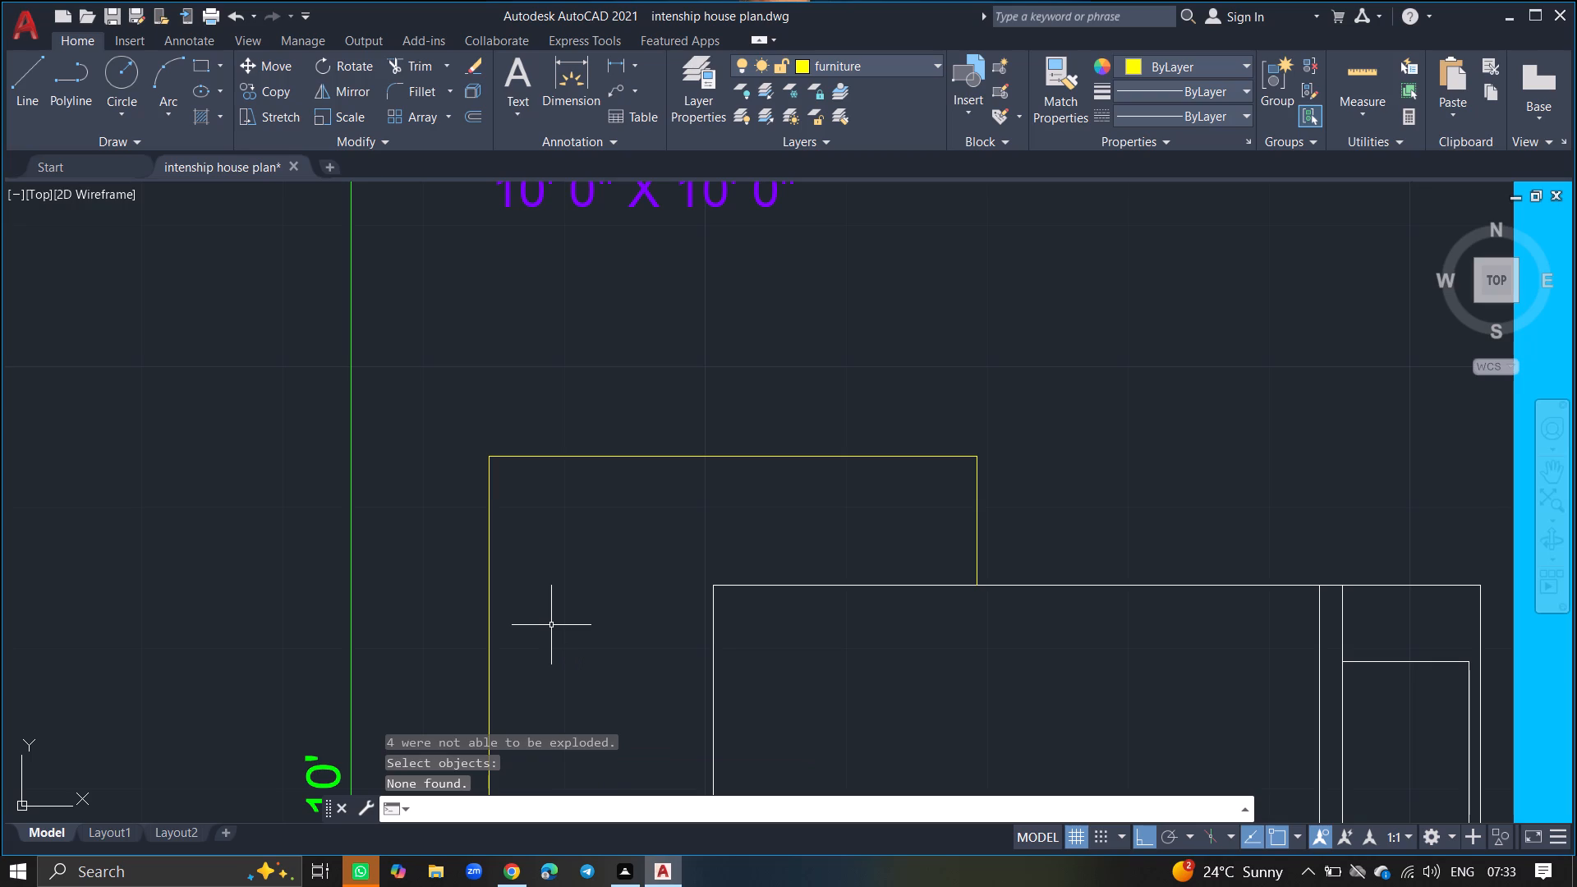
# Hatch the rug area around the bed in M. BEDROOM-2 with the CROSS pattern at scale 1.
pyautogui.write('HATH')
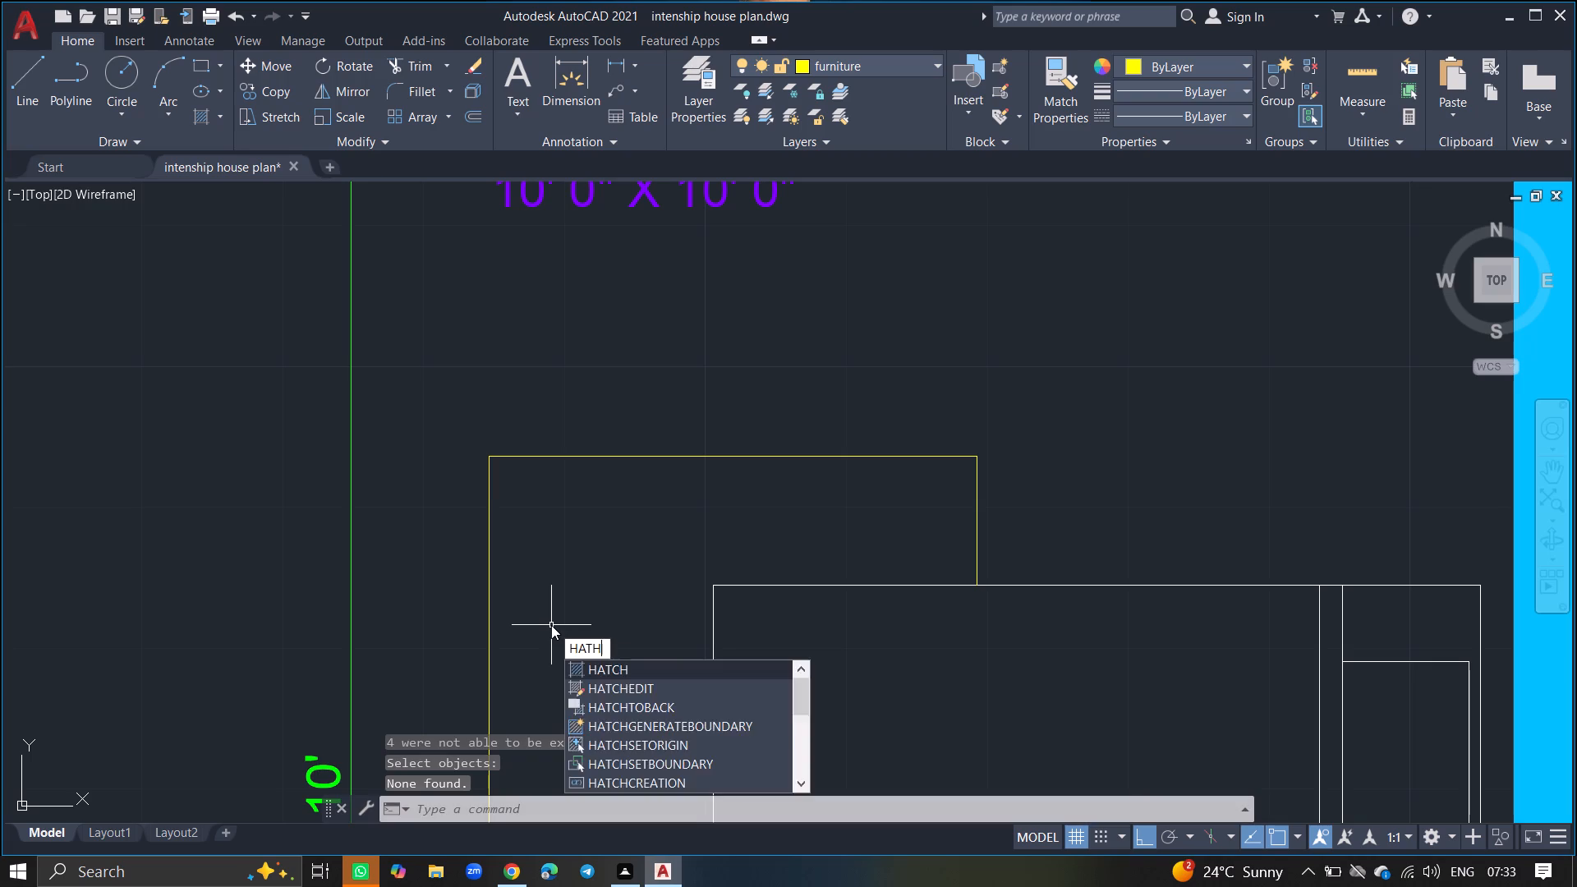
pyautogui.click(587, 664)
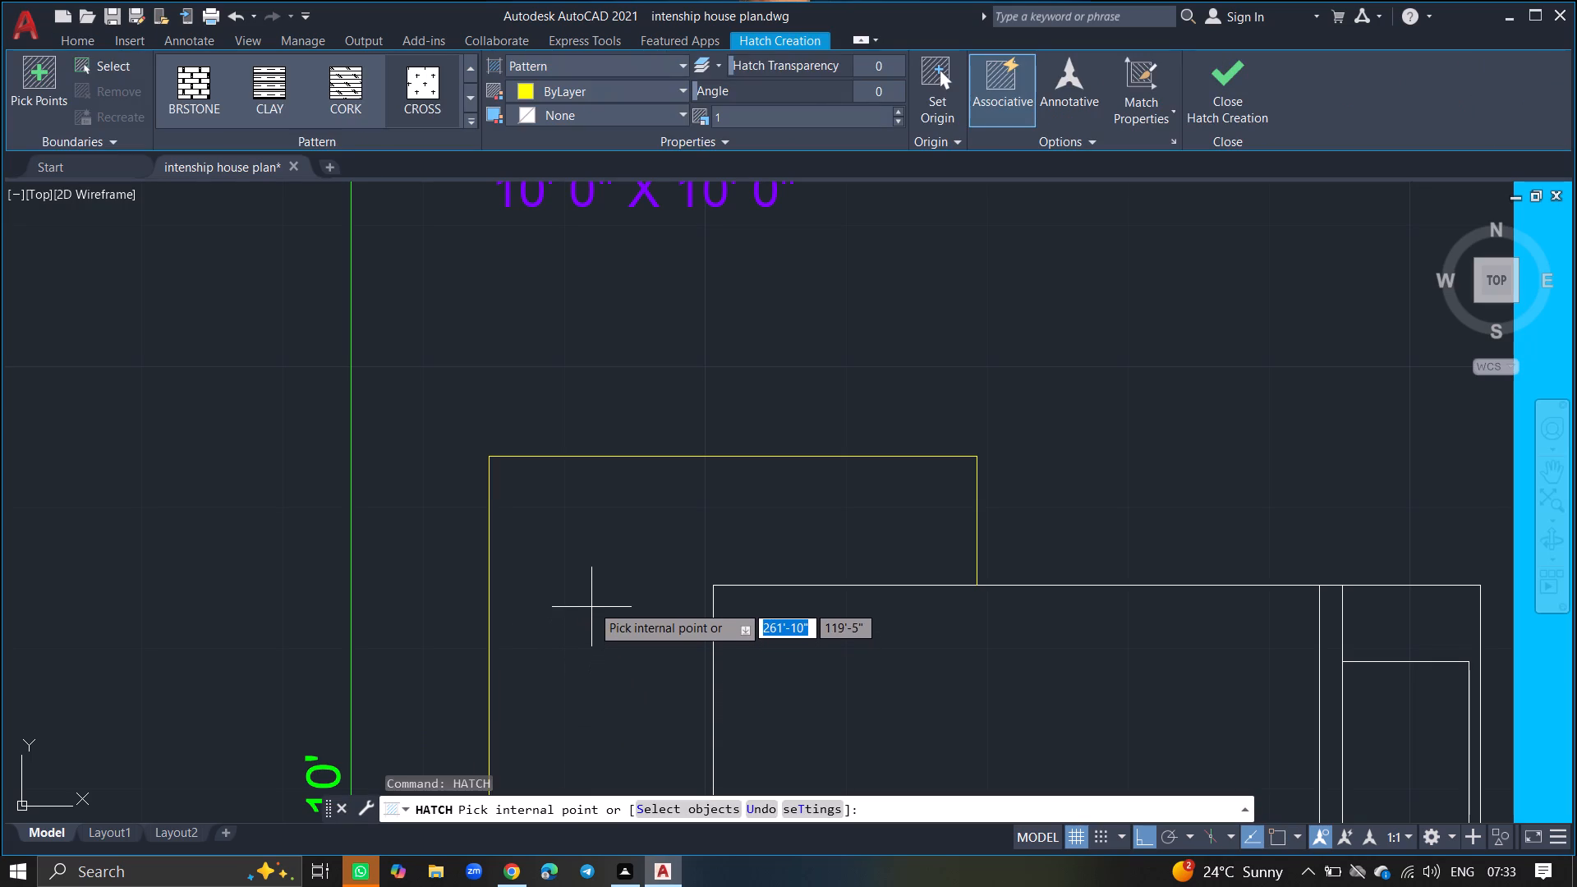
pyautogui.click(589, 591)
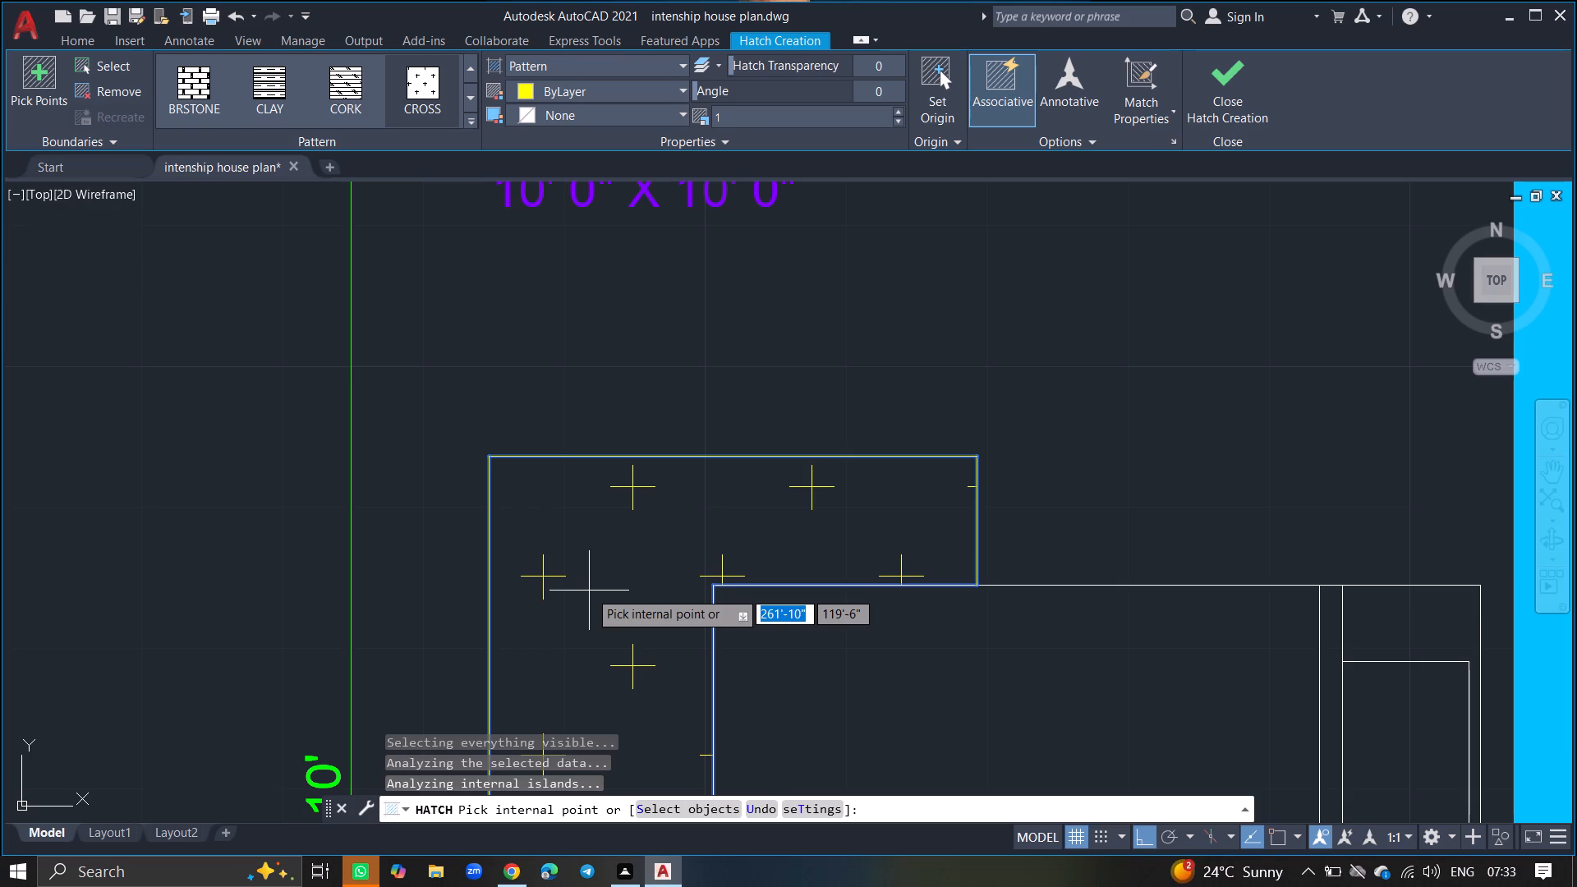
pyautogui.press('Return')
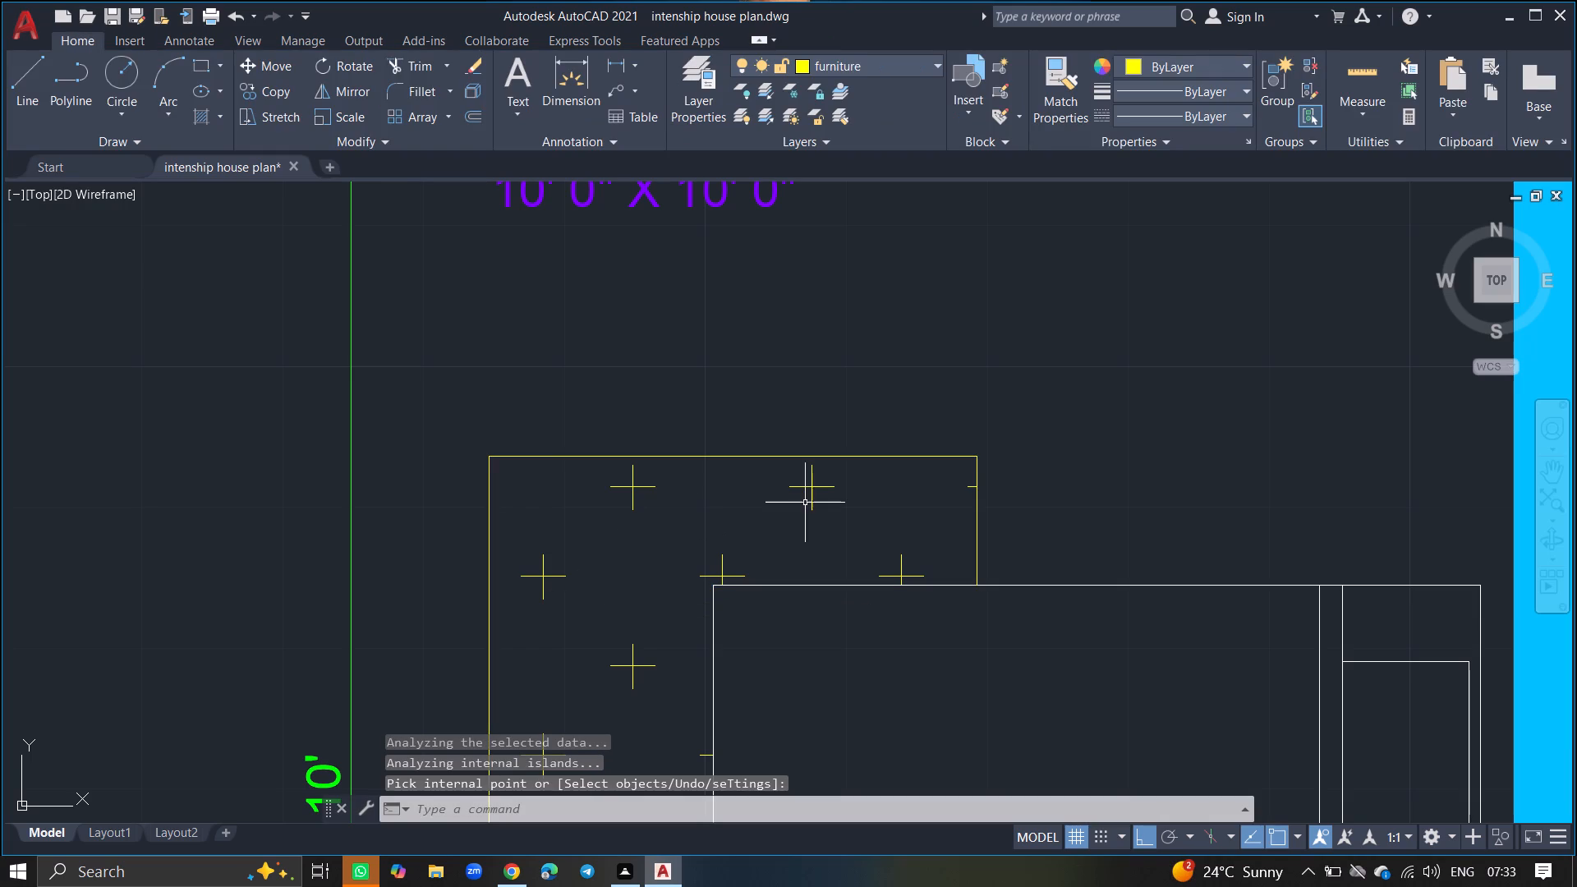
# Put the exploded bed, pillow and rug outline lines in M. BEDROOM-2 on the furniture layer.
pyautogui.click(1035, 587)
pyautogui.keyDown('ctrl'); pyautogui.scroll(-3, 1035, 587); pyautogui.keyUp('ctrl')
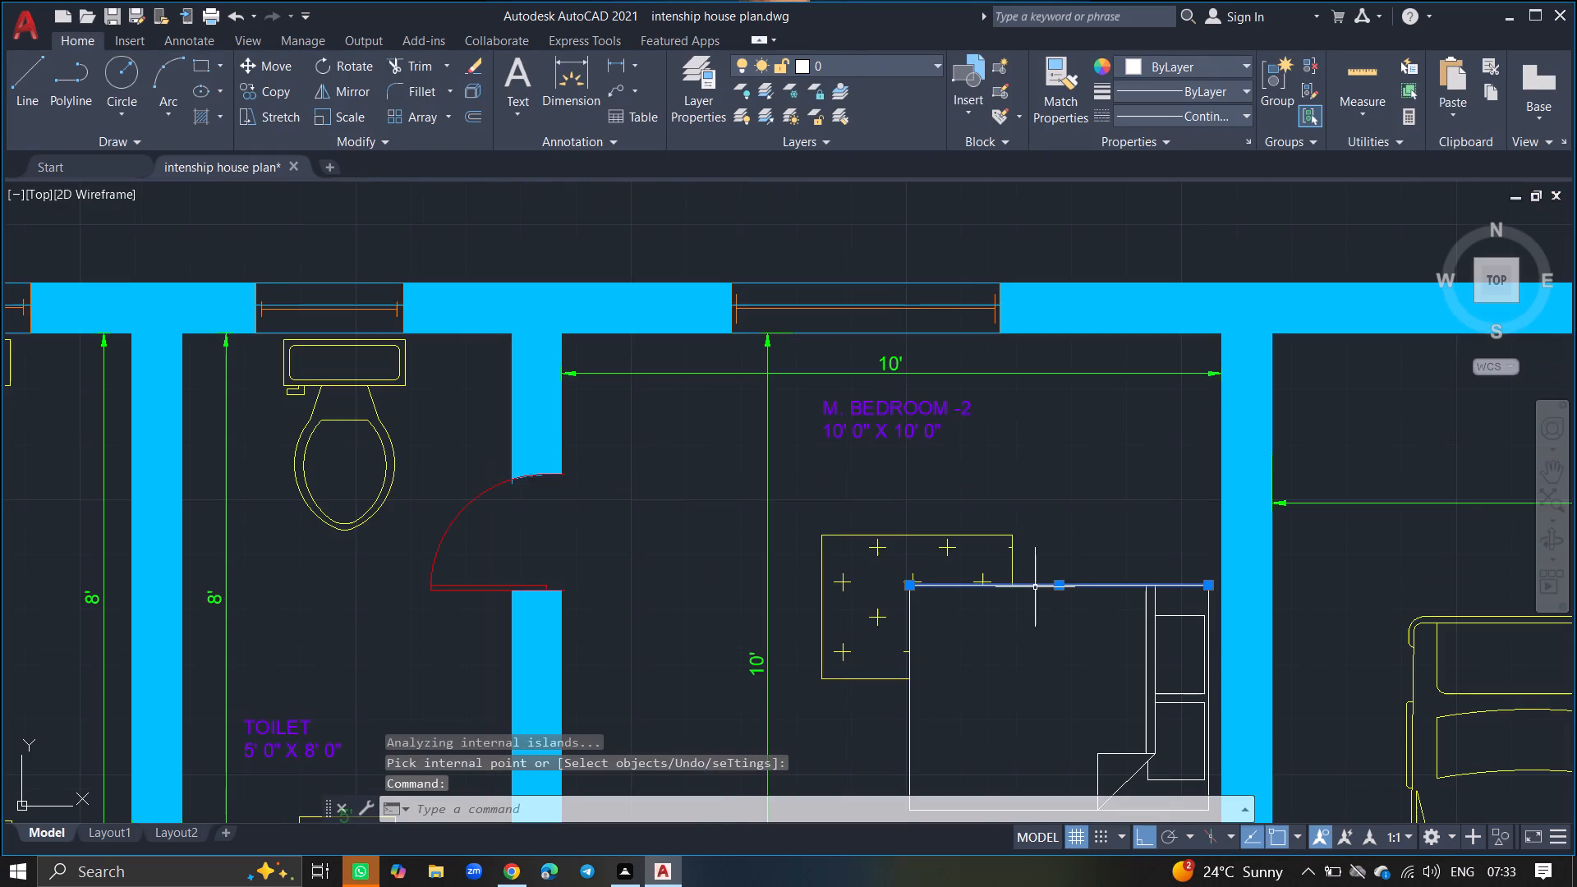
pyautogui.click(1103, 553)
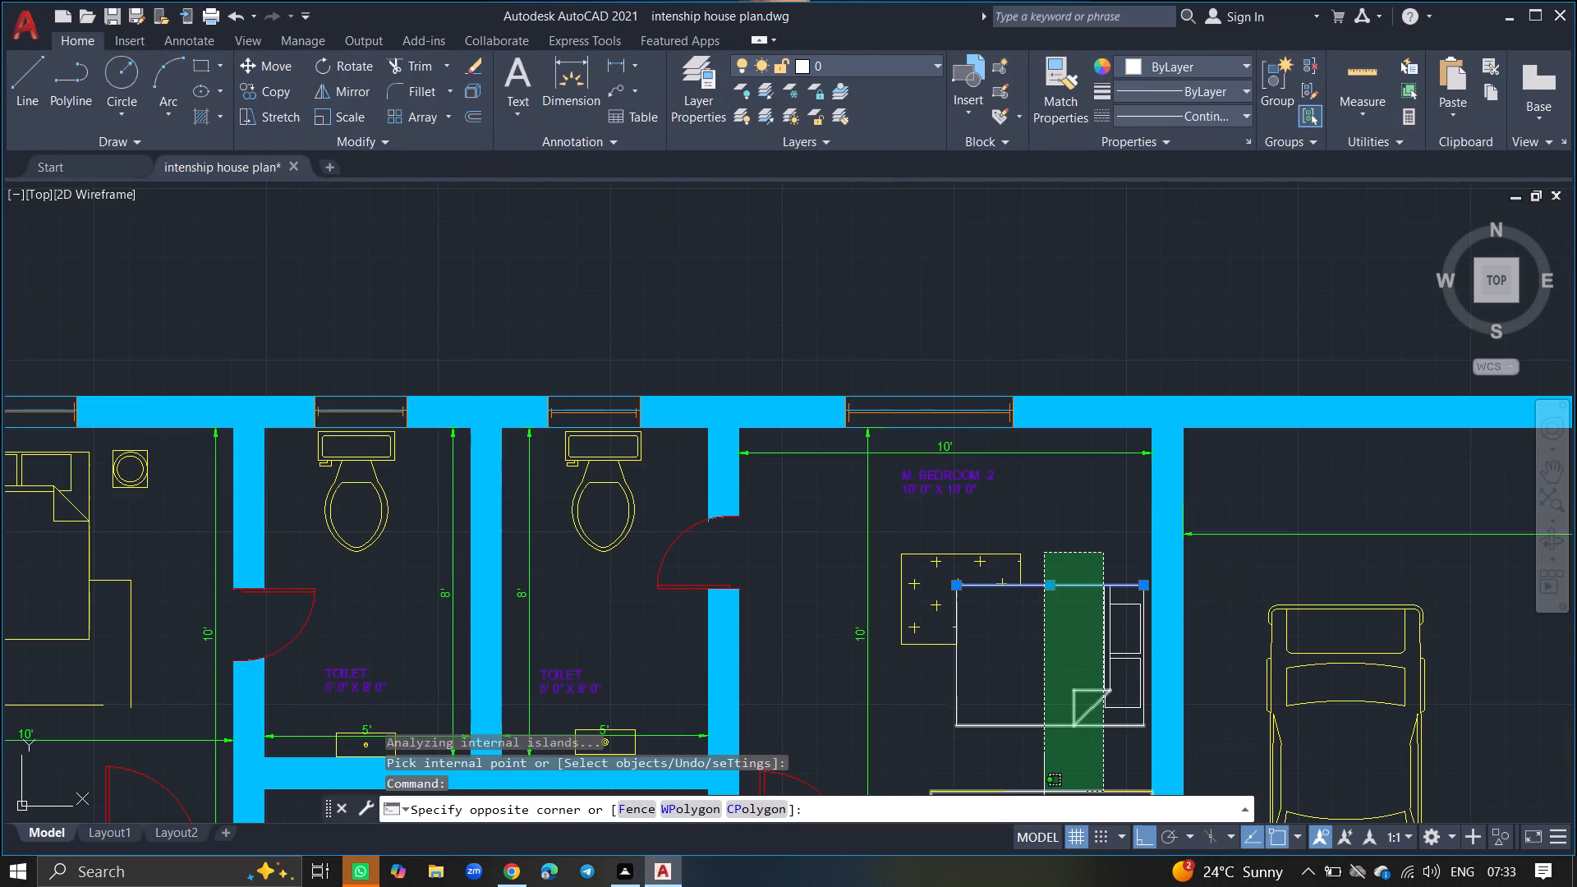
pyautogui.click(977, 751)
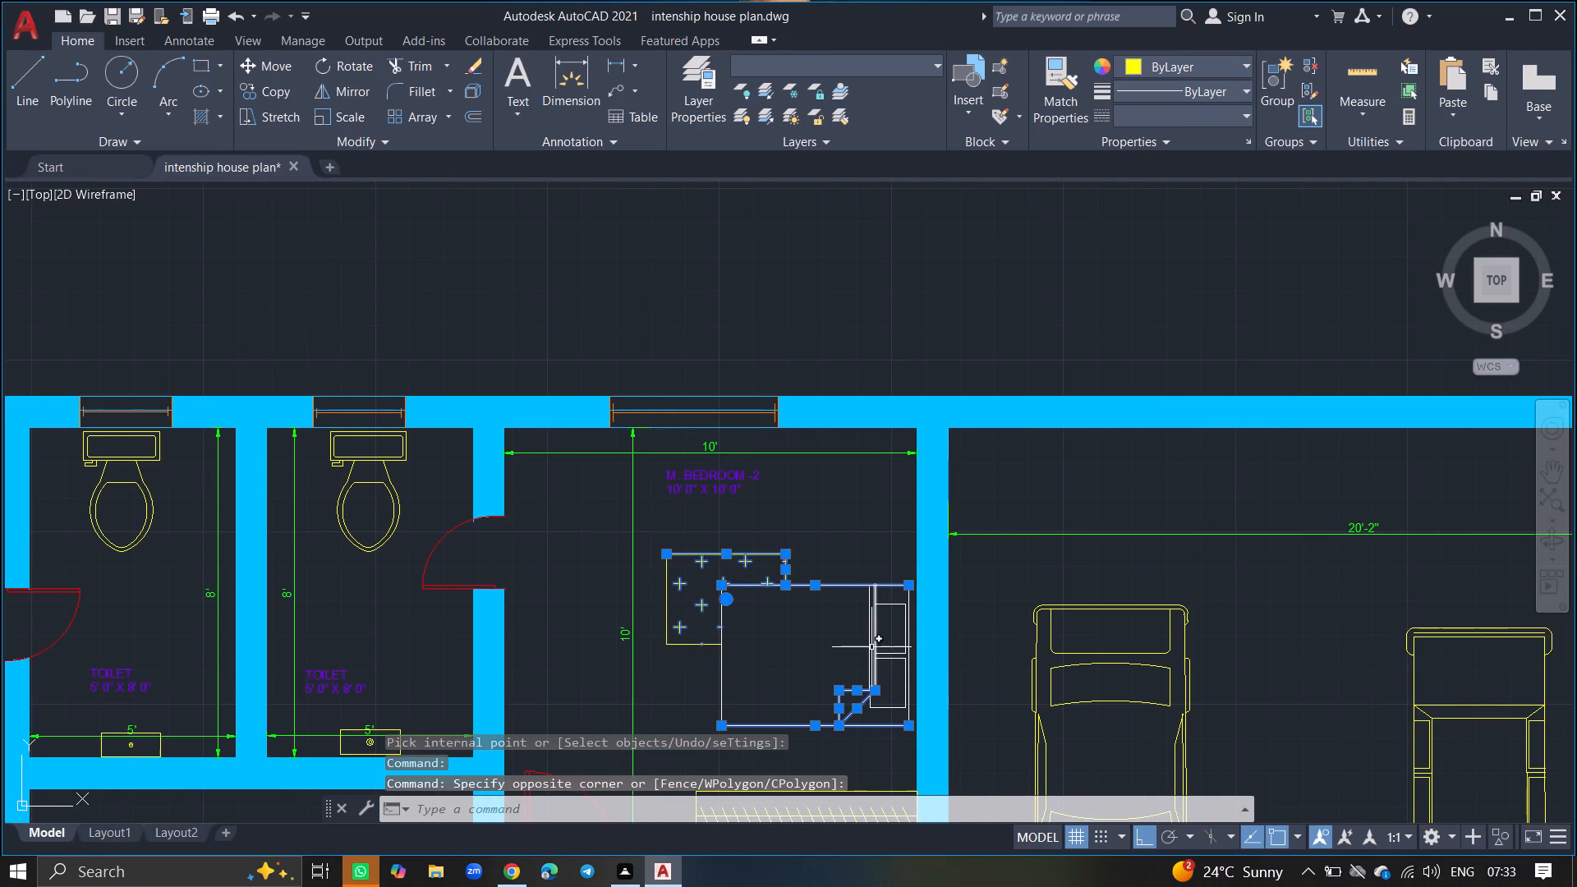
pyautogui.click(890, 640)
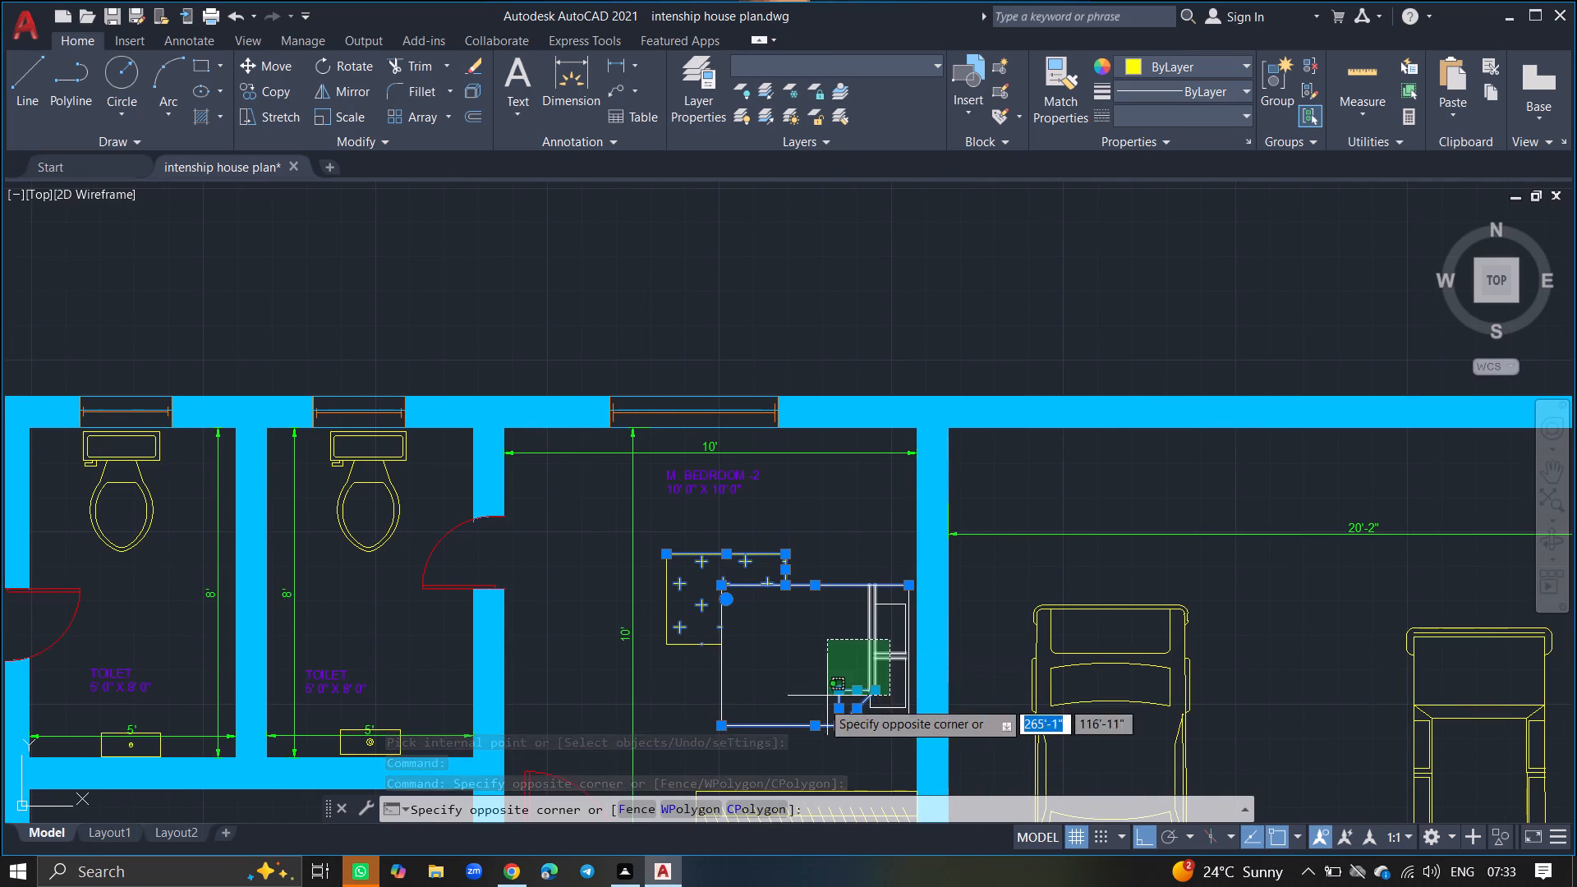
pyautogui.click(793, 716)
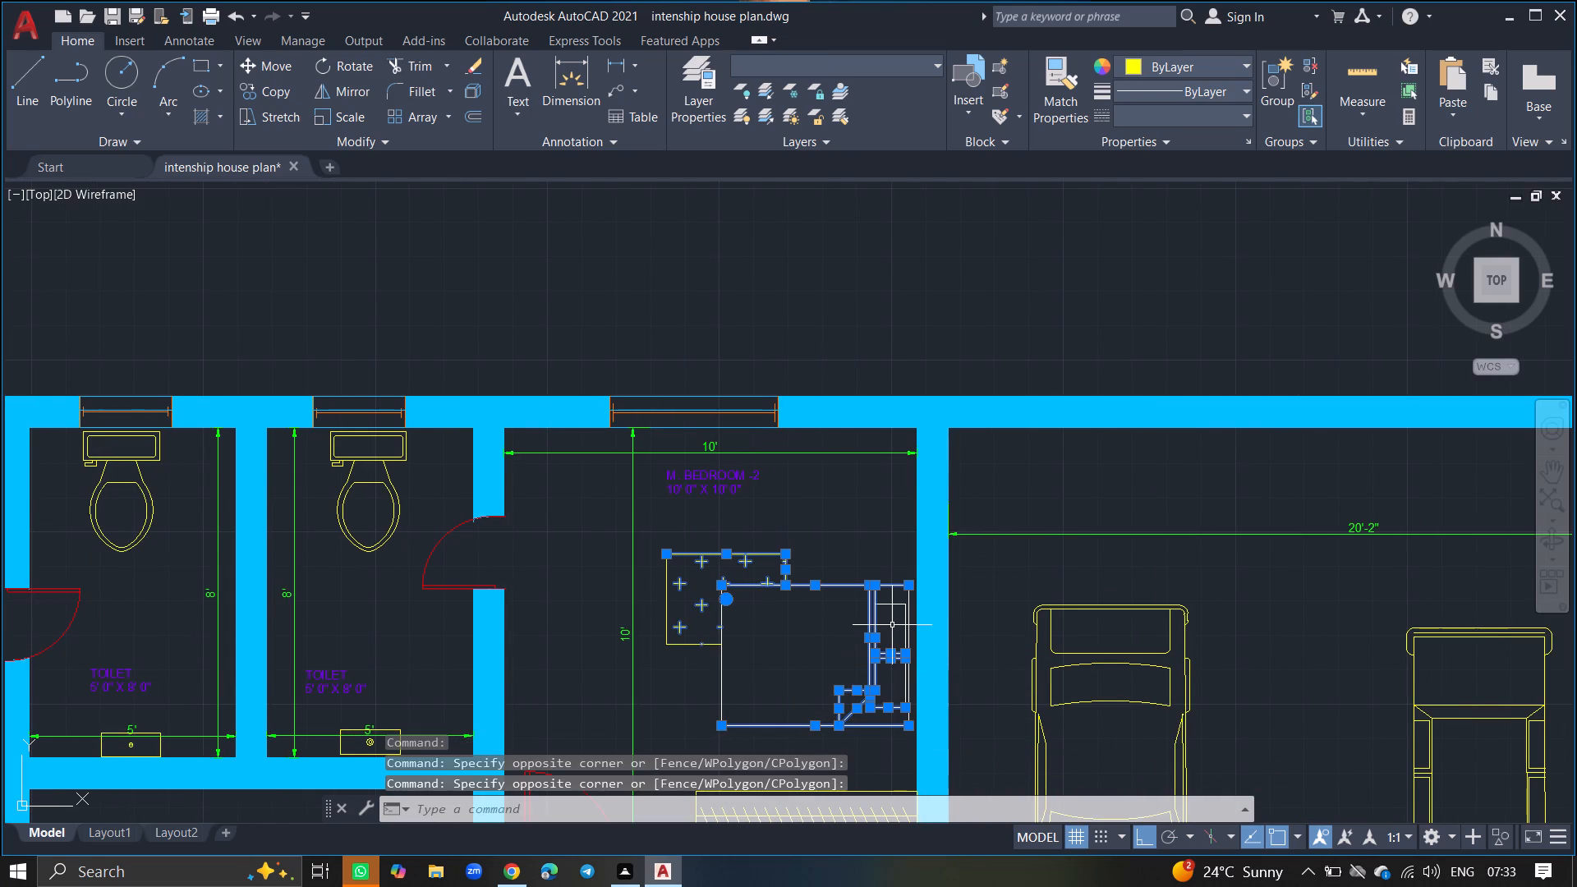
pyautogui.keyDown('ctrl'); pyautogui.scroll(6, 892, 625); pyautogui.keyUp('ctrl')
pyautogui.click(1106, 511)
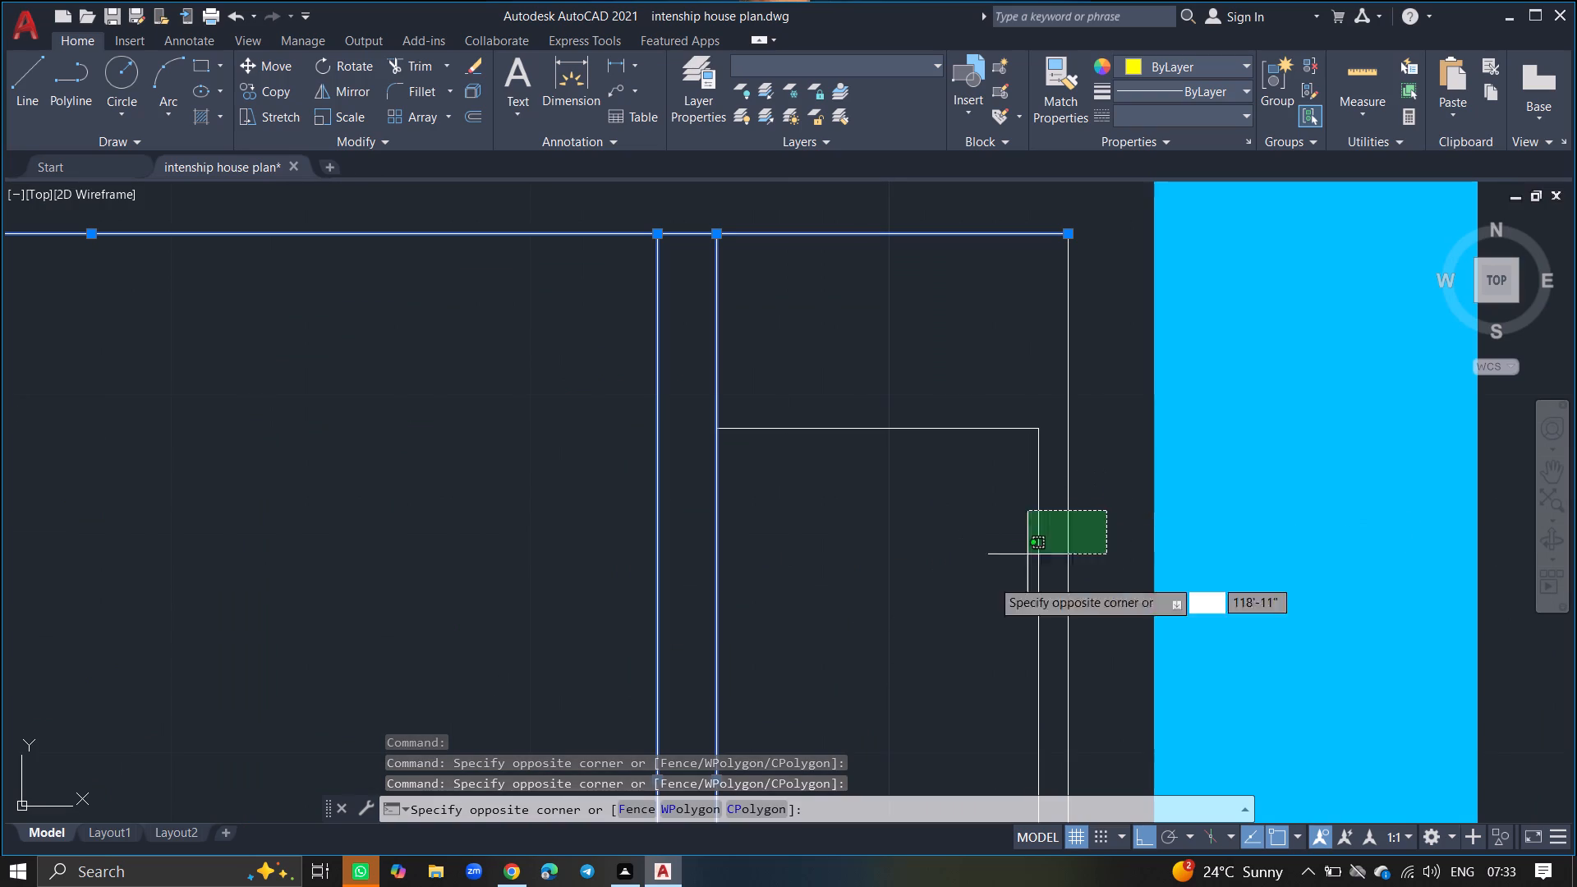
pyautogui.click(792, 712)
pyautogui.click(963, 361)
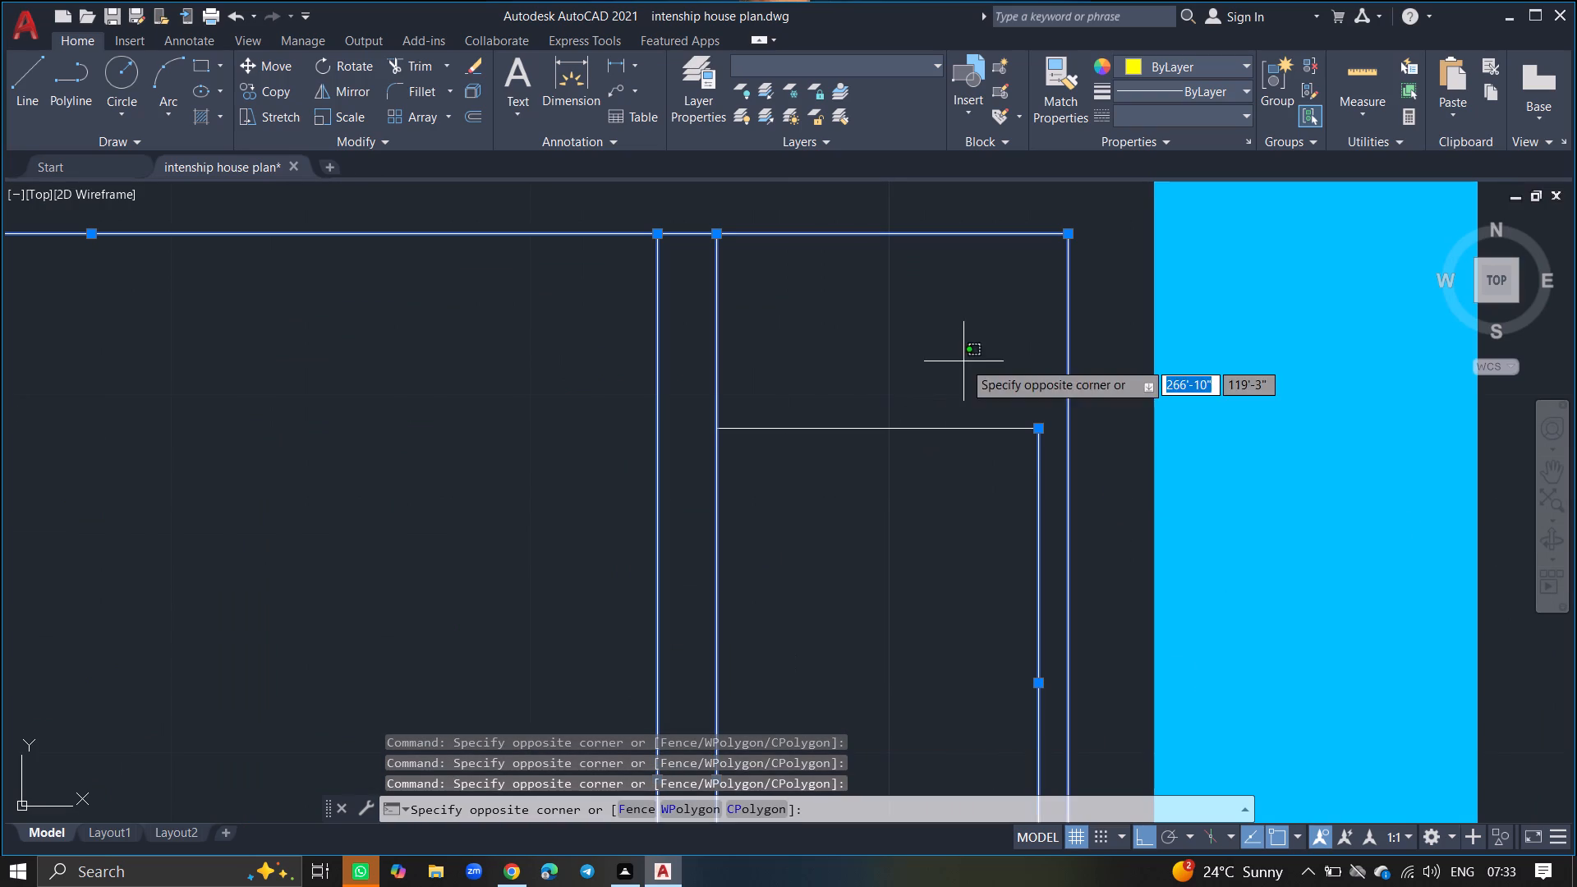
pyautogui.click(899, 566)
pyautogui.keyDown('ctrl'); pyautogui.scroll(-6, 899, 566); pyautogui.keyUp('ctrl')
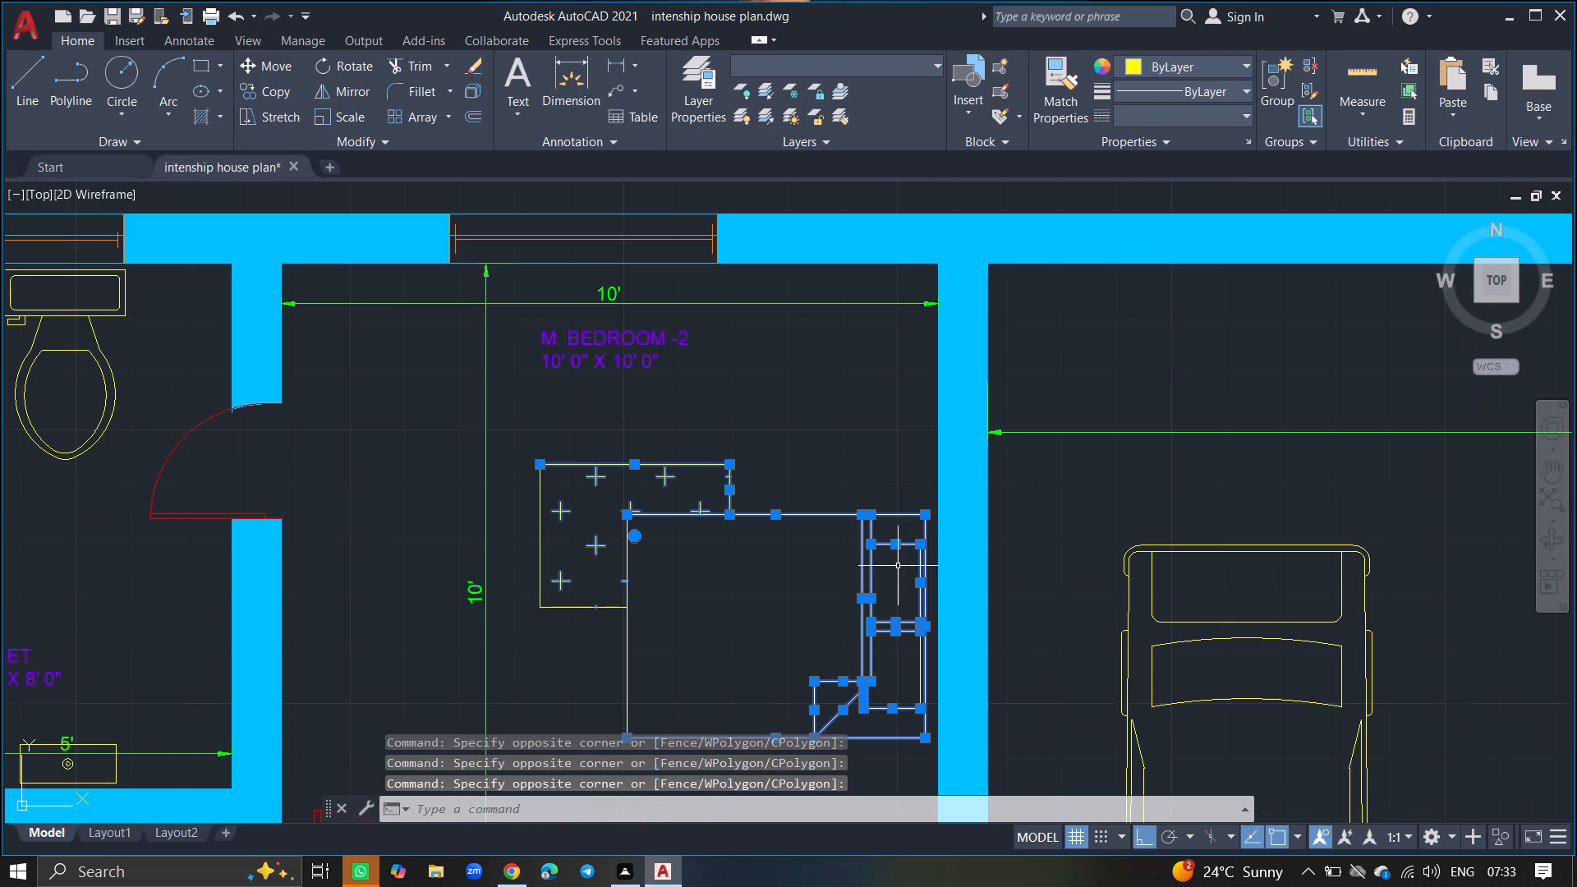
pyautogui.click(738, 593)
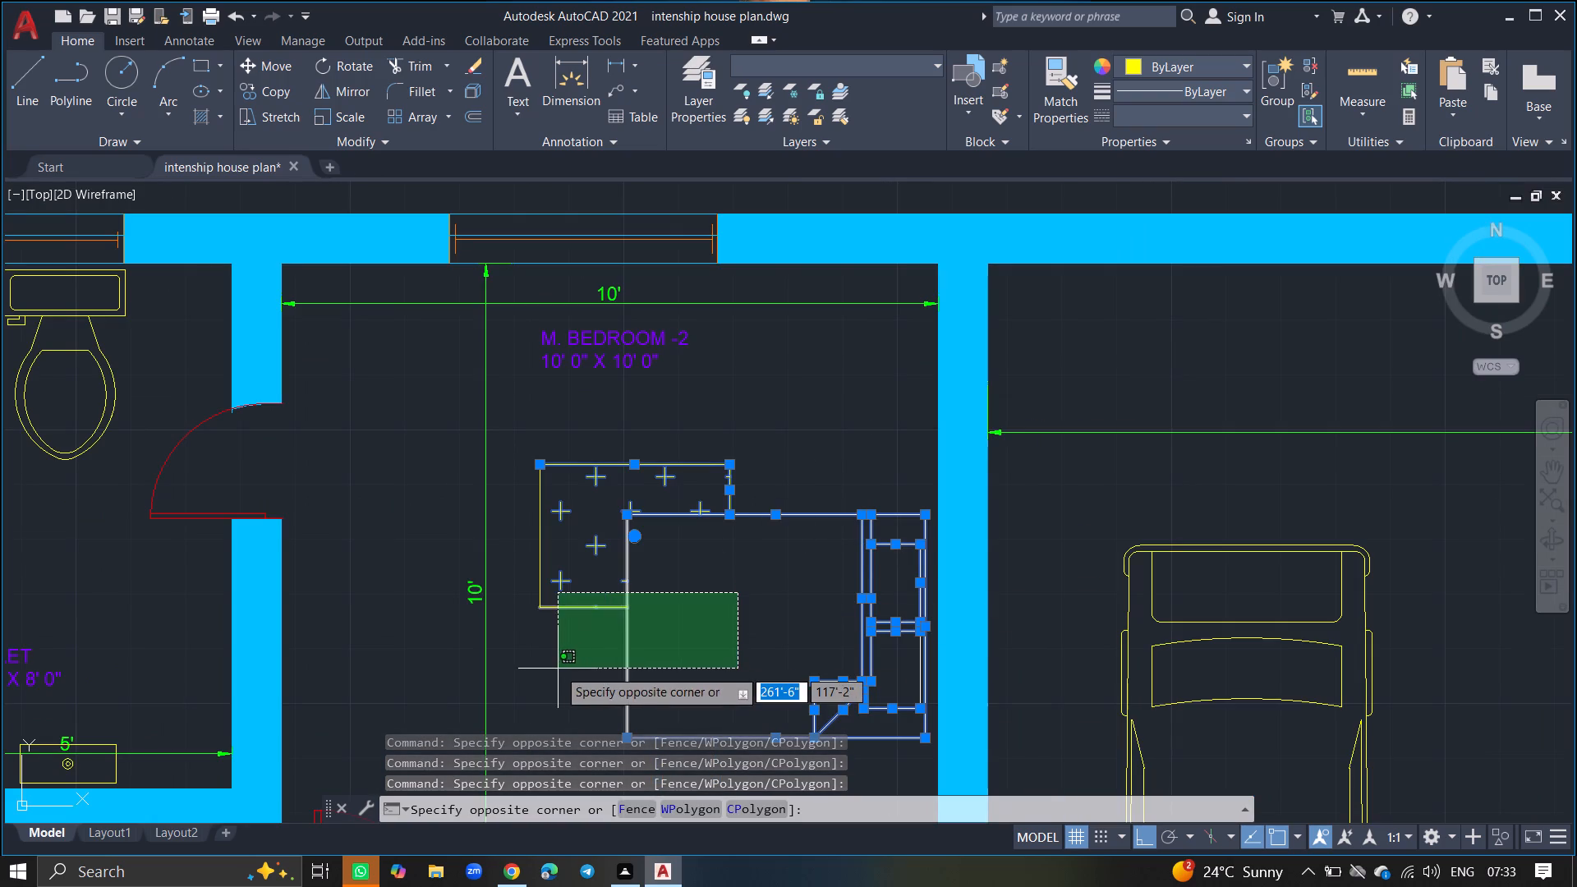
pyautogui.click(558, 669)
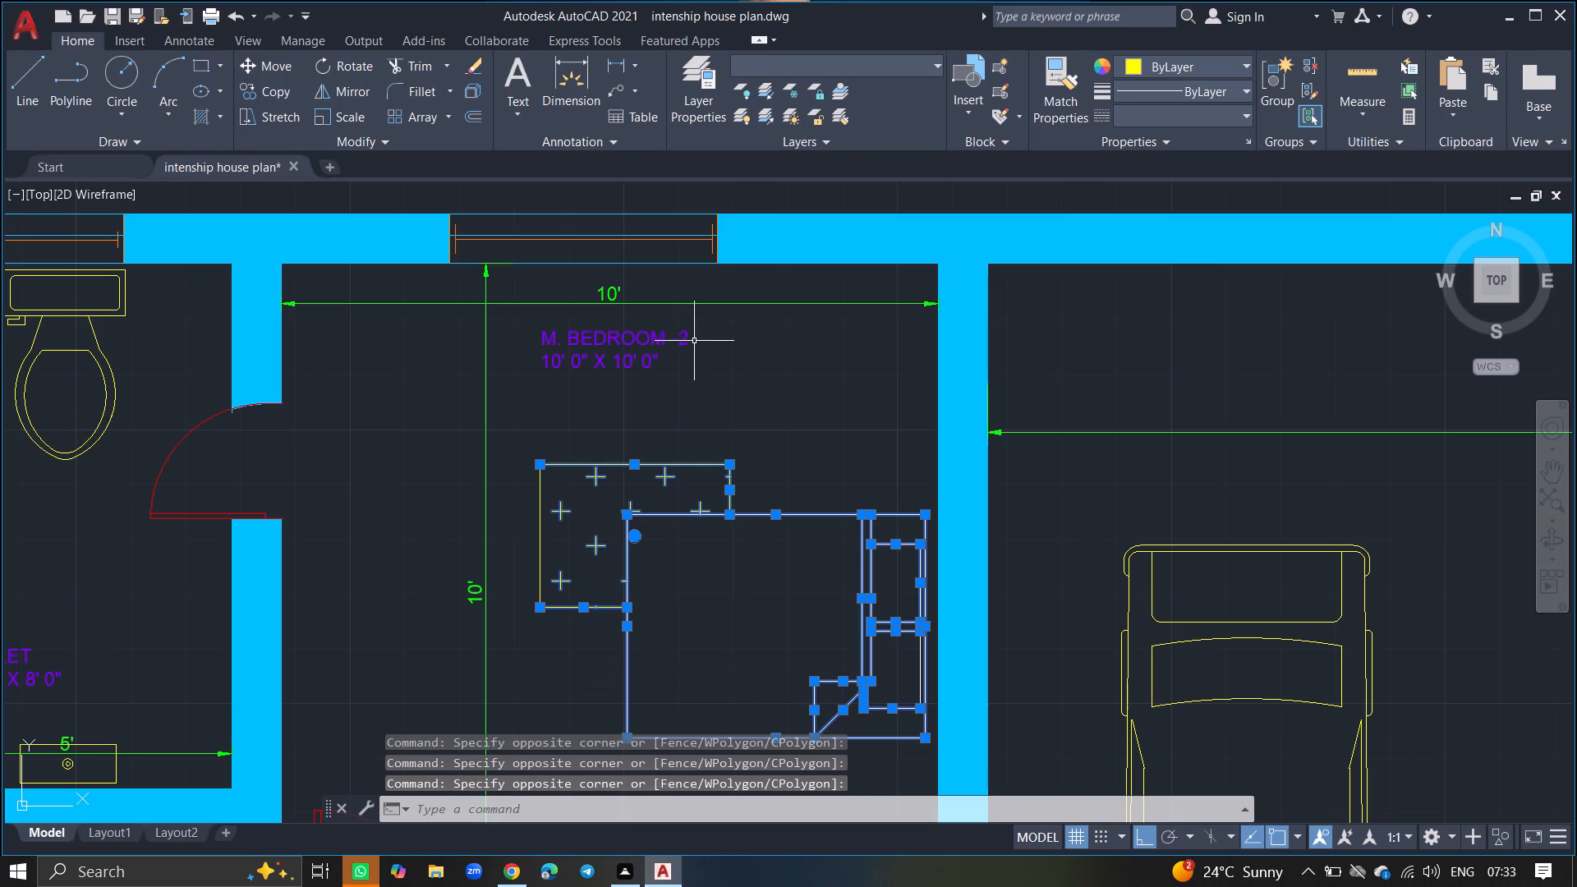
pyautogui.click(803, 54)
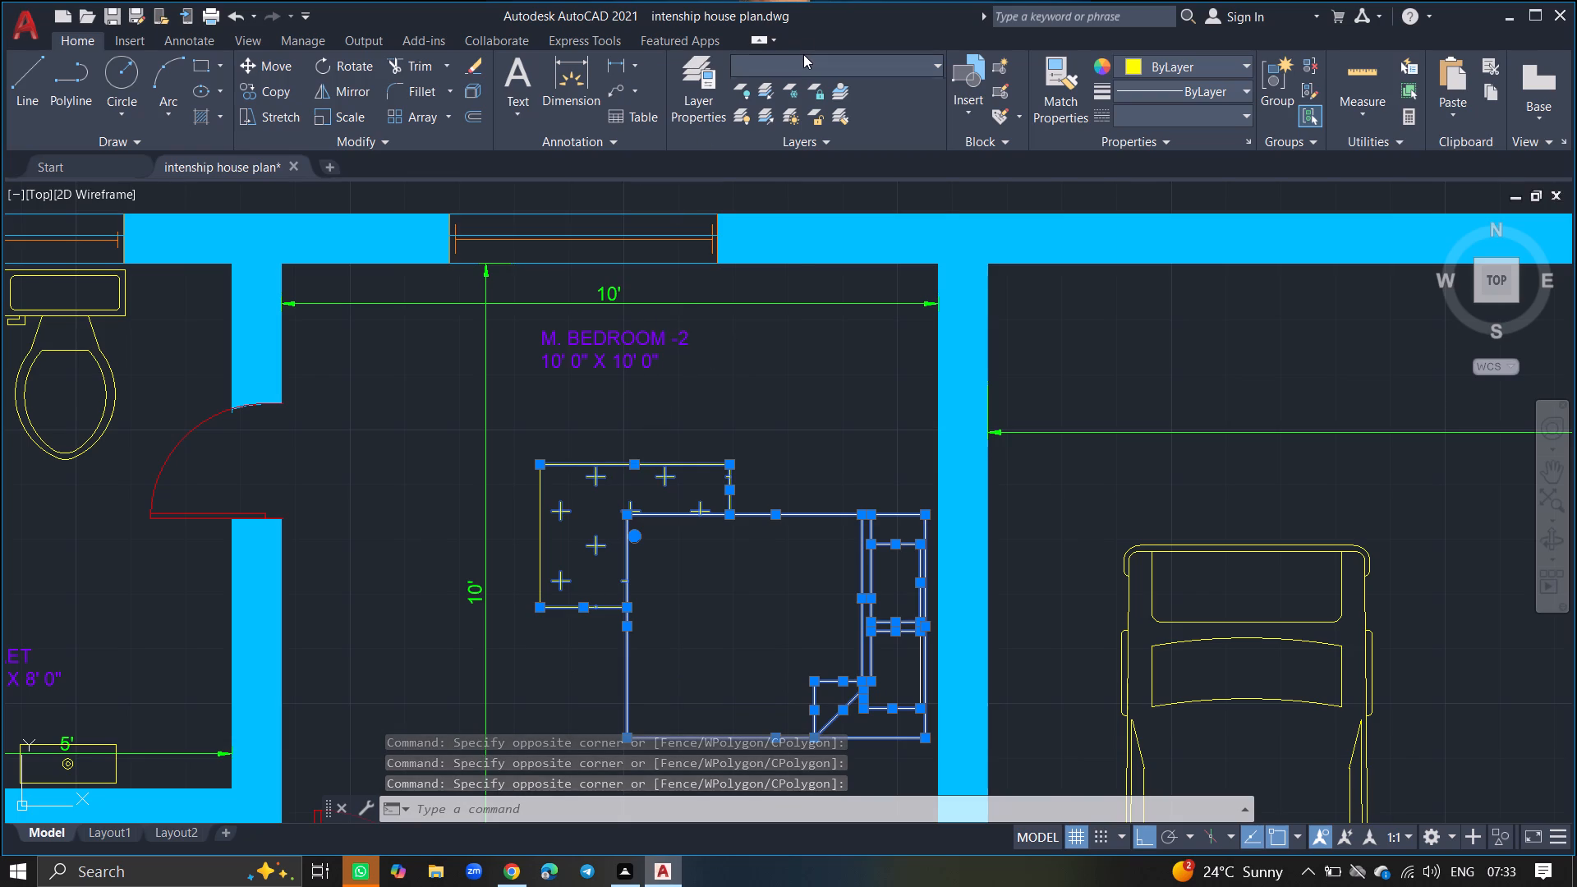
pyautogui.click(821, 191)
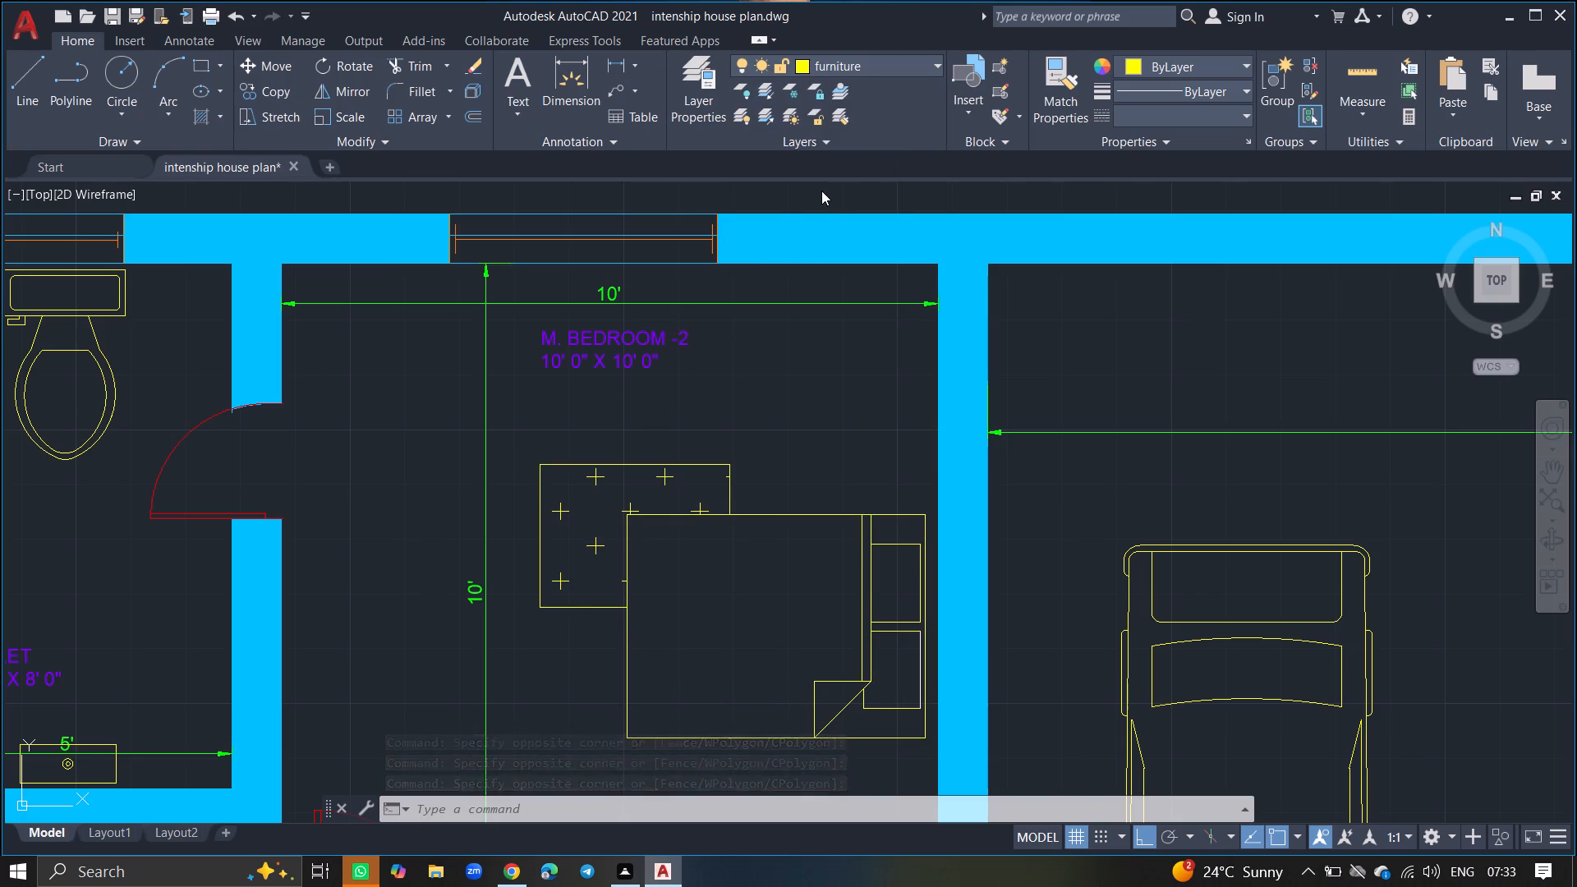
pyautogui.press('Escape')
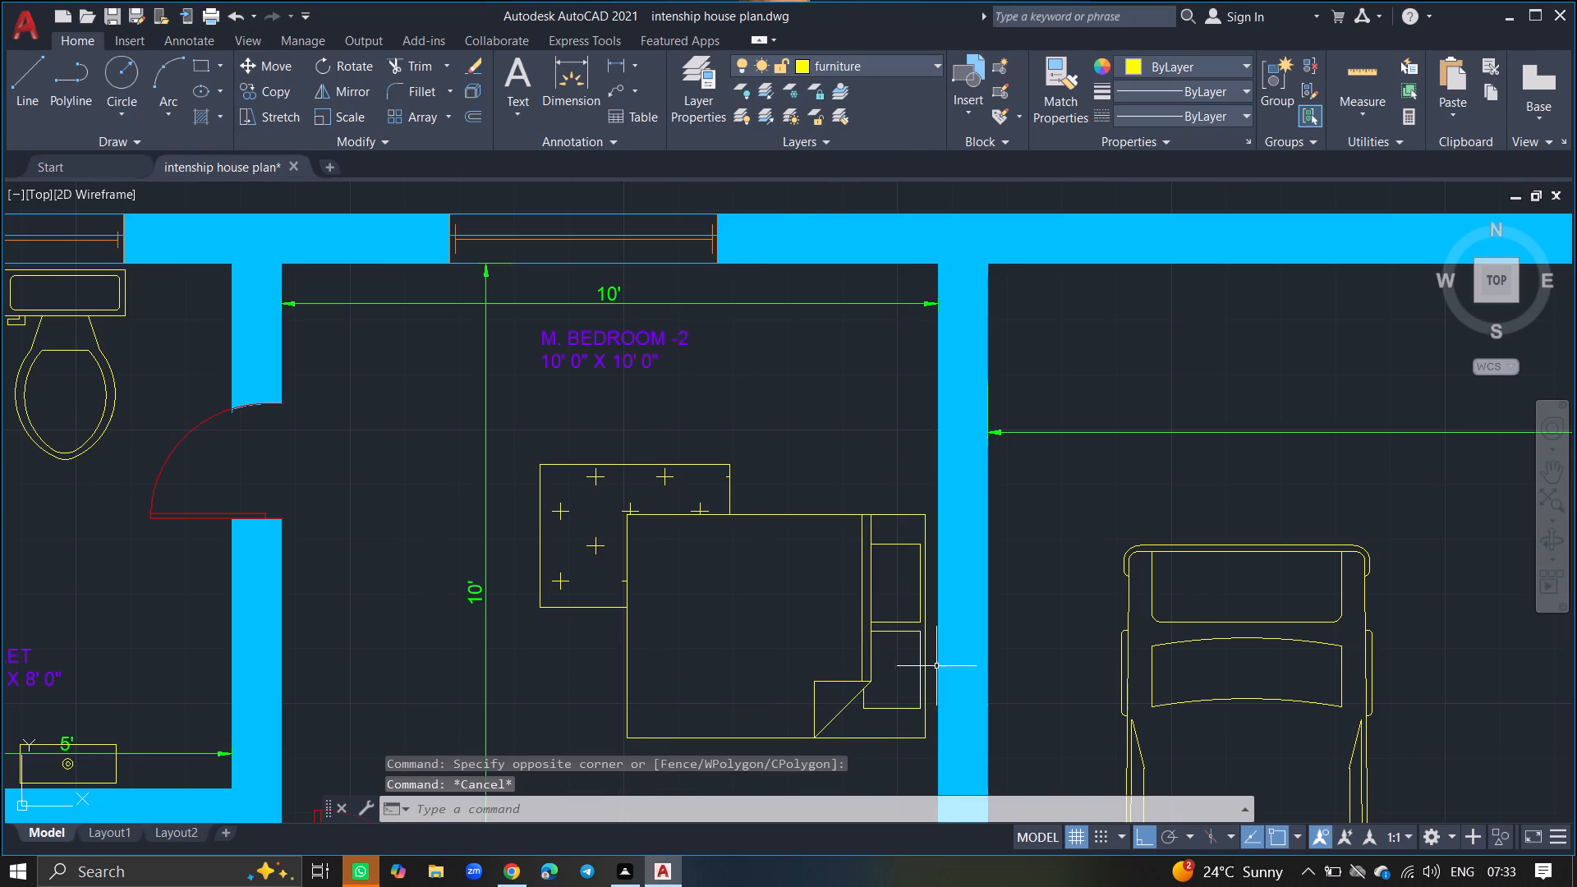
# Put the south pillow's remaining white east edge line on the furniture layer.
pyautogui.keyDown('ctrl'); pyautogui.scroll(4, 933, 670); pyautogui.keyUp('ctrl')
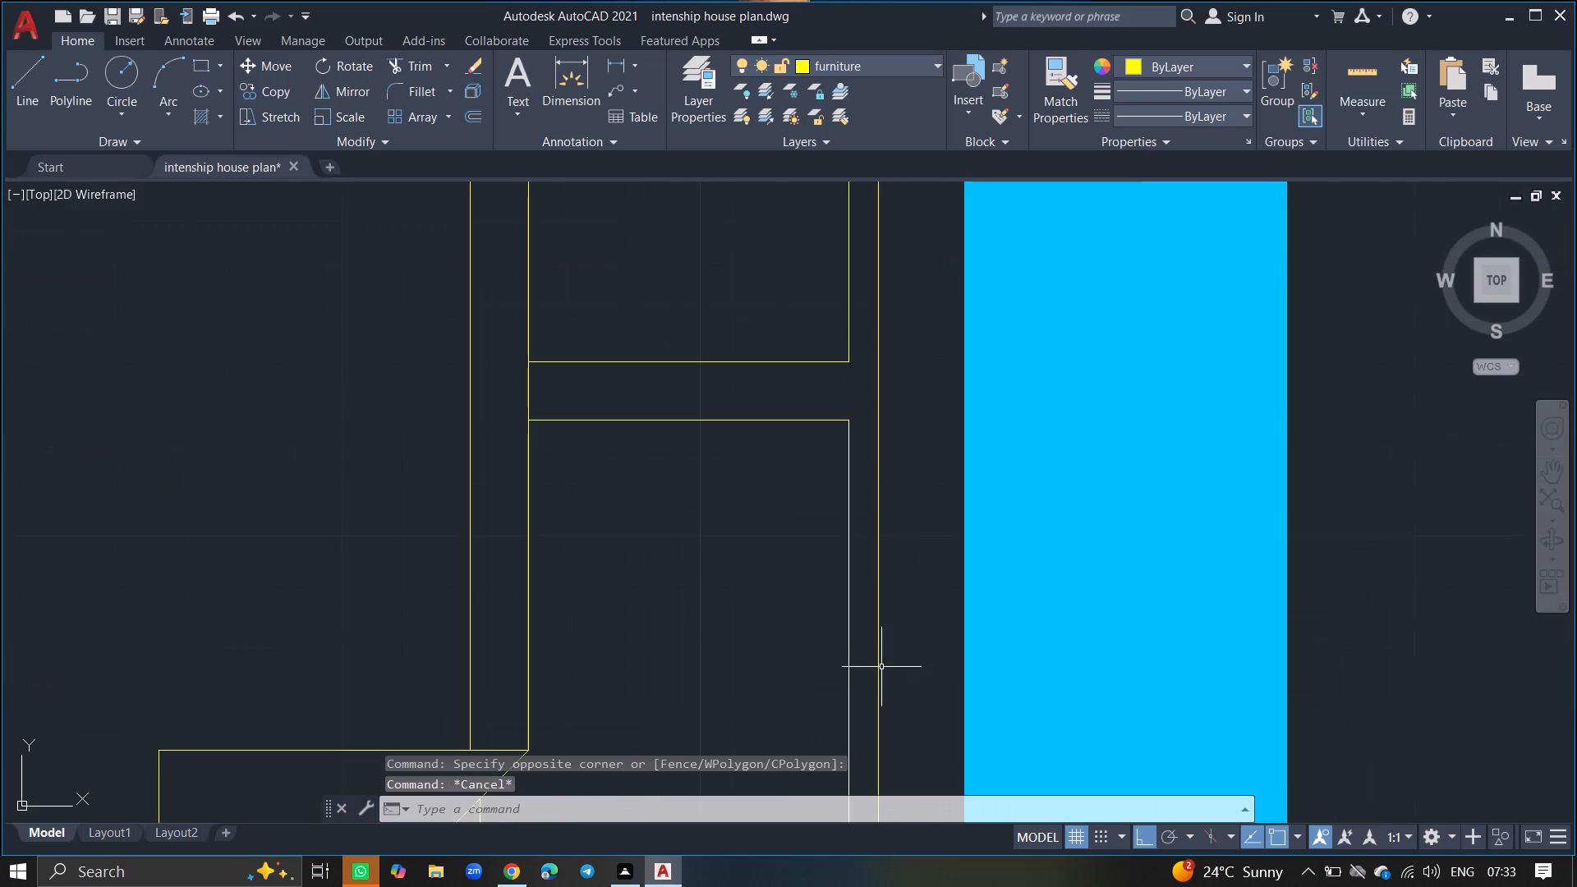
pyautogui.click(848, 653)
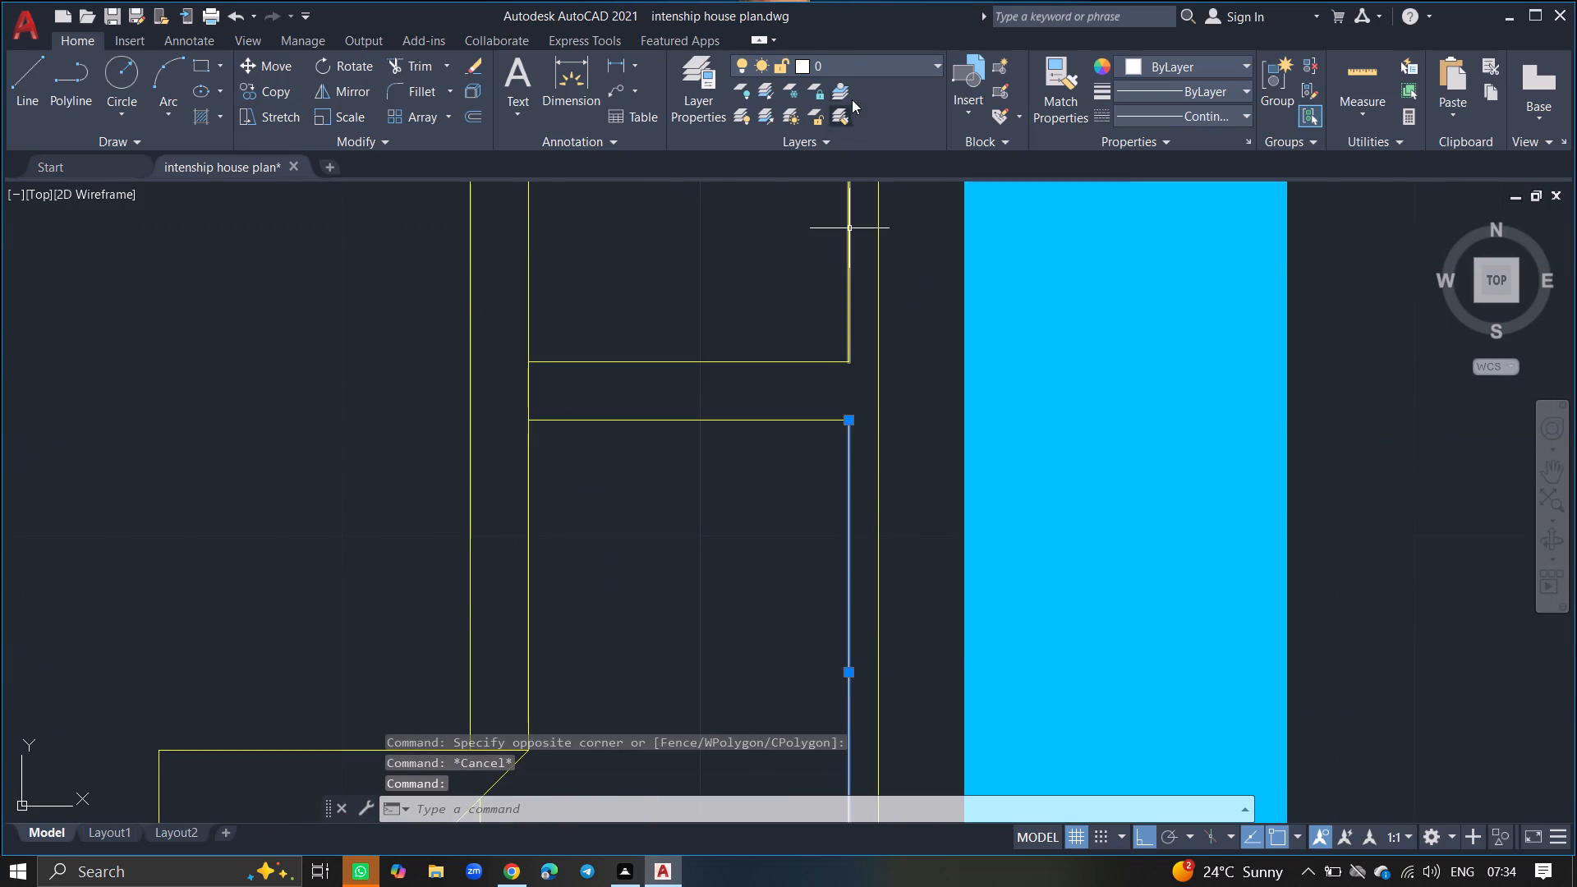
pyautogui.click(852, 65)
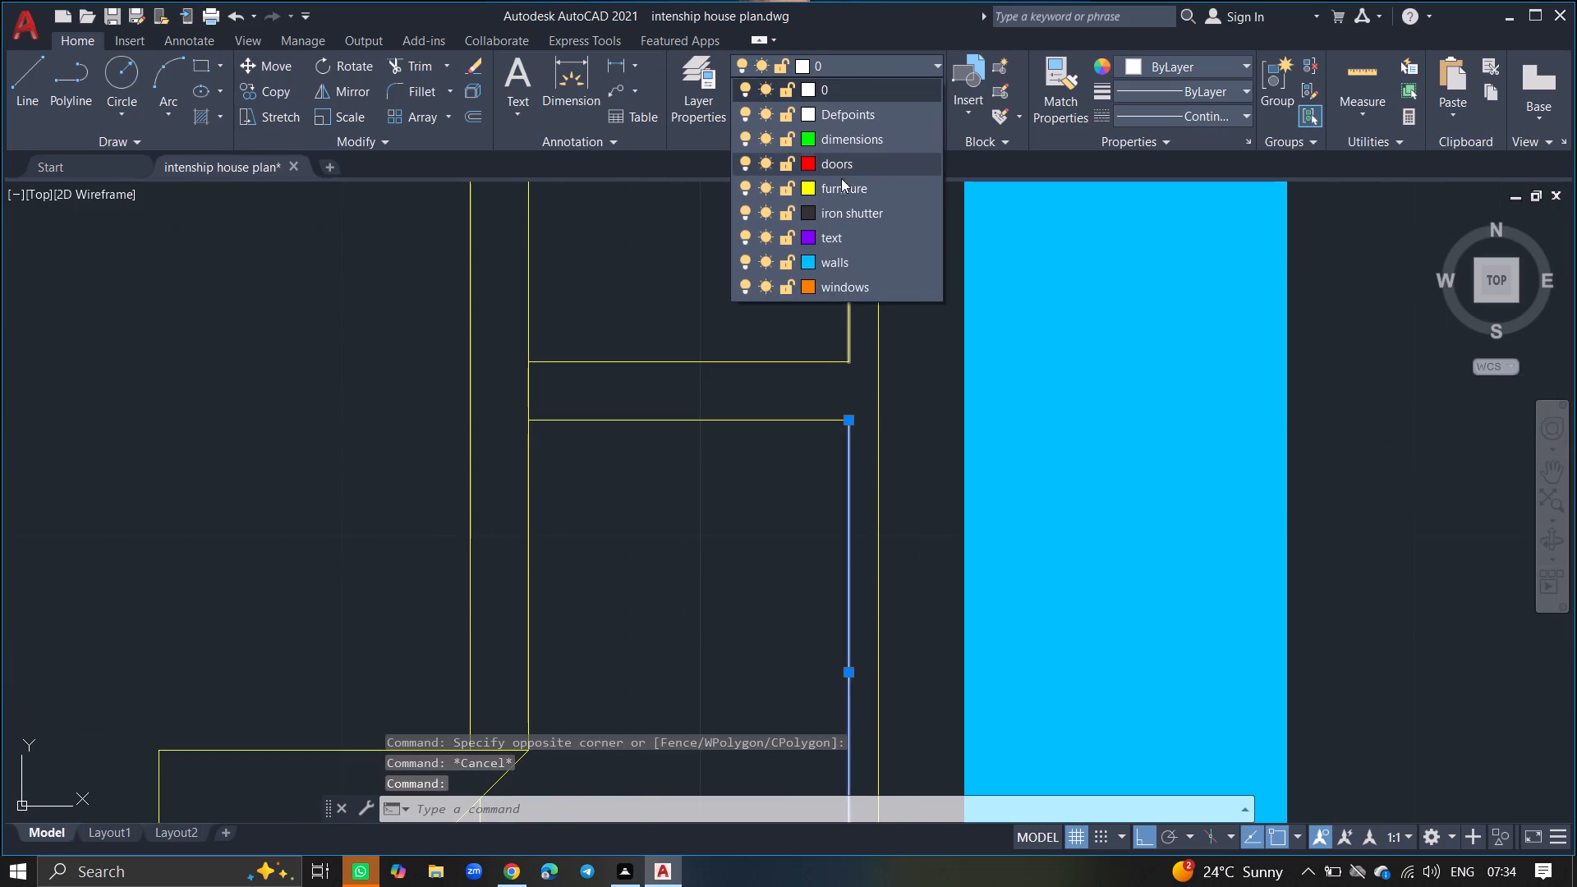
pyautogui.click(841, 188)
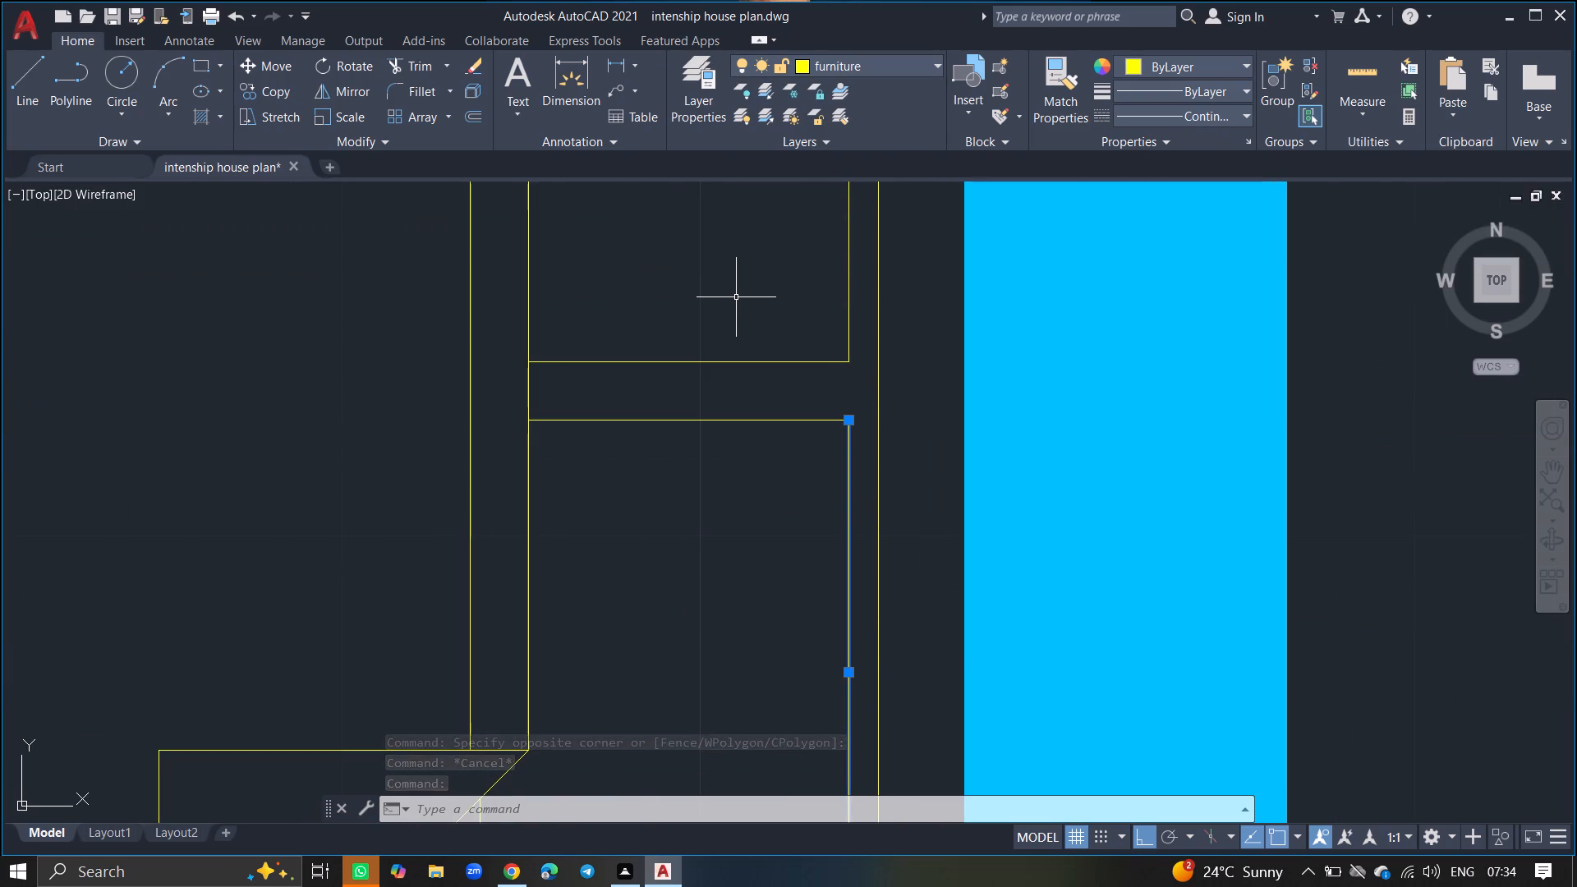
pyautogui.press('Escape')
# Draw a small square bedside table just north of the bed's pillow end in M. BEDROOM-2, near the east wall.
pyautogui.keyDown('ctrl'); pyautogui.scroll(-5, 736, 297); pyautogui.keyUp('ctrl')
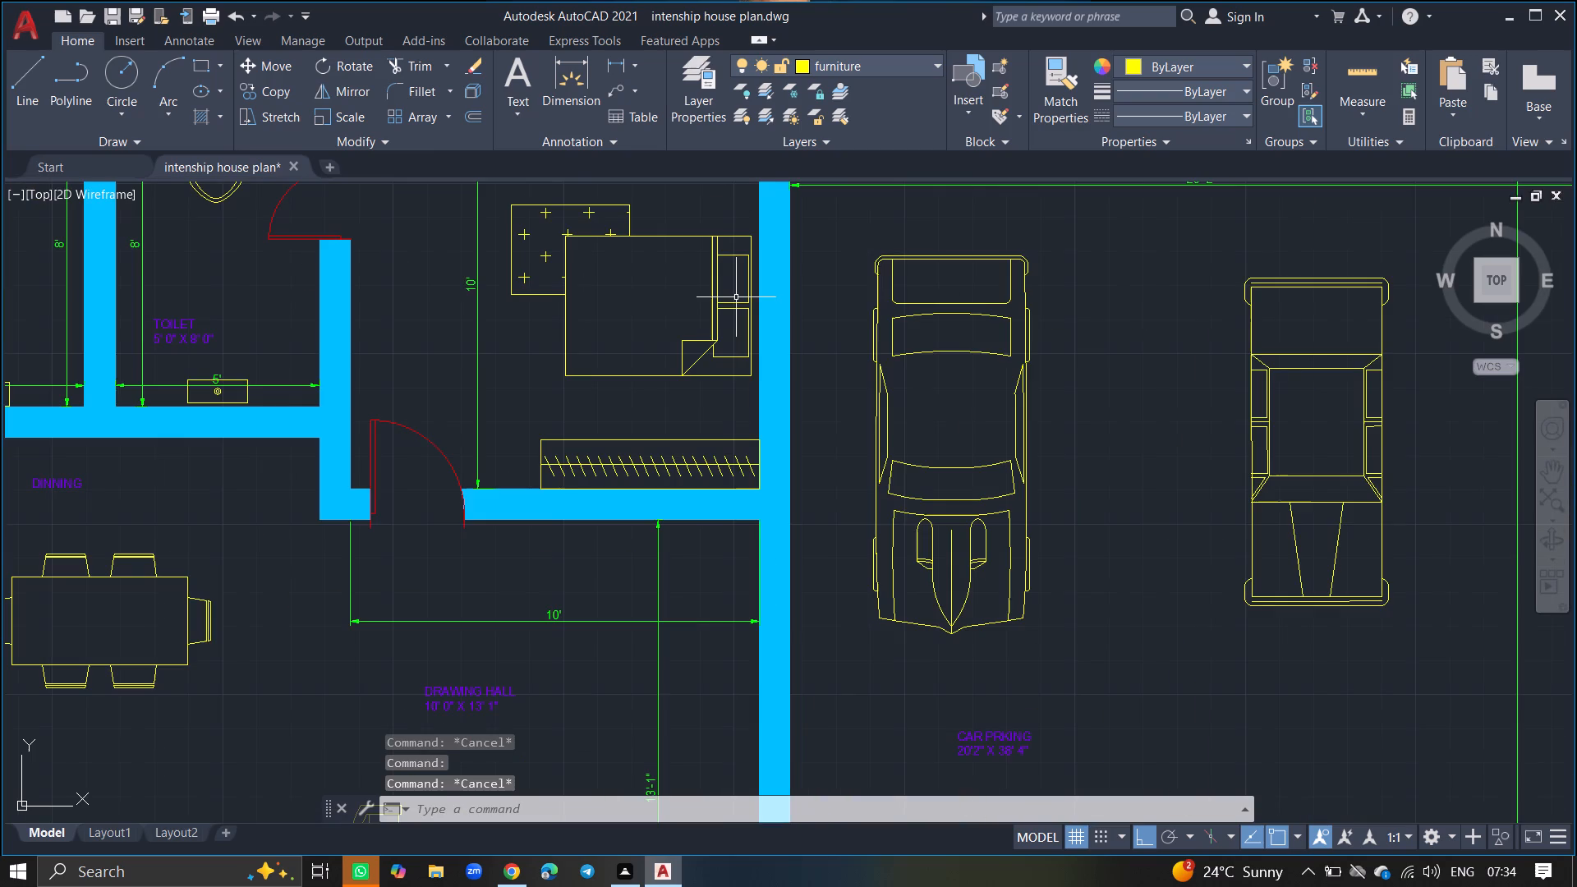
pyautogui.keyDown('ctrl'); pyautogui.scroll(-3, 665, 319); pyautogui.keyUp('ctrl')
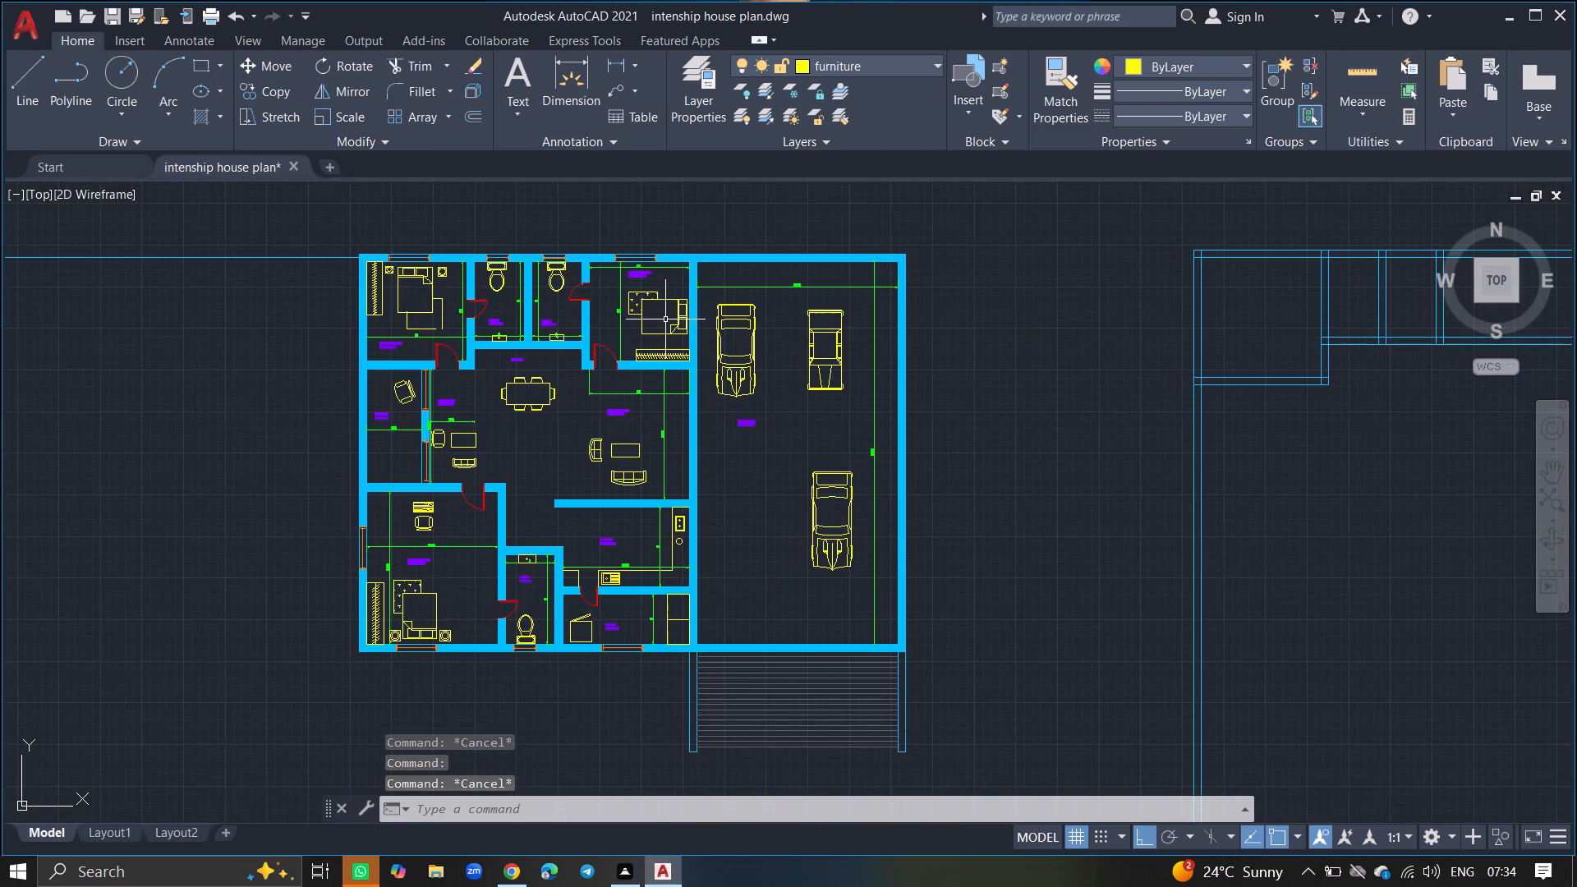
pyautogui.write('REC')
pyautogui.press('Return')
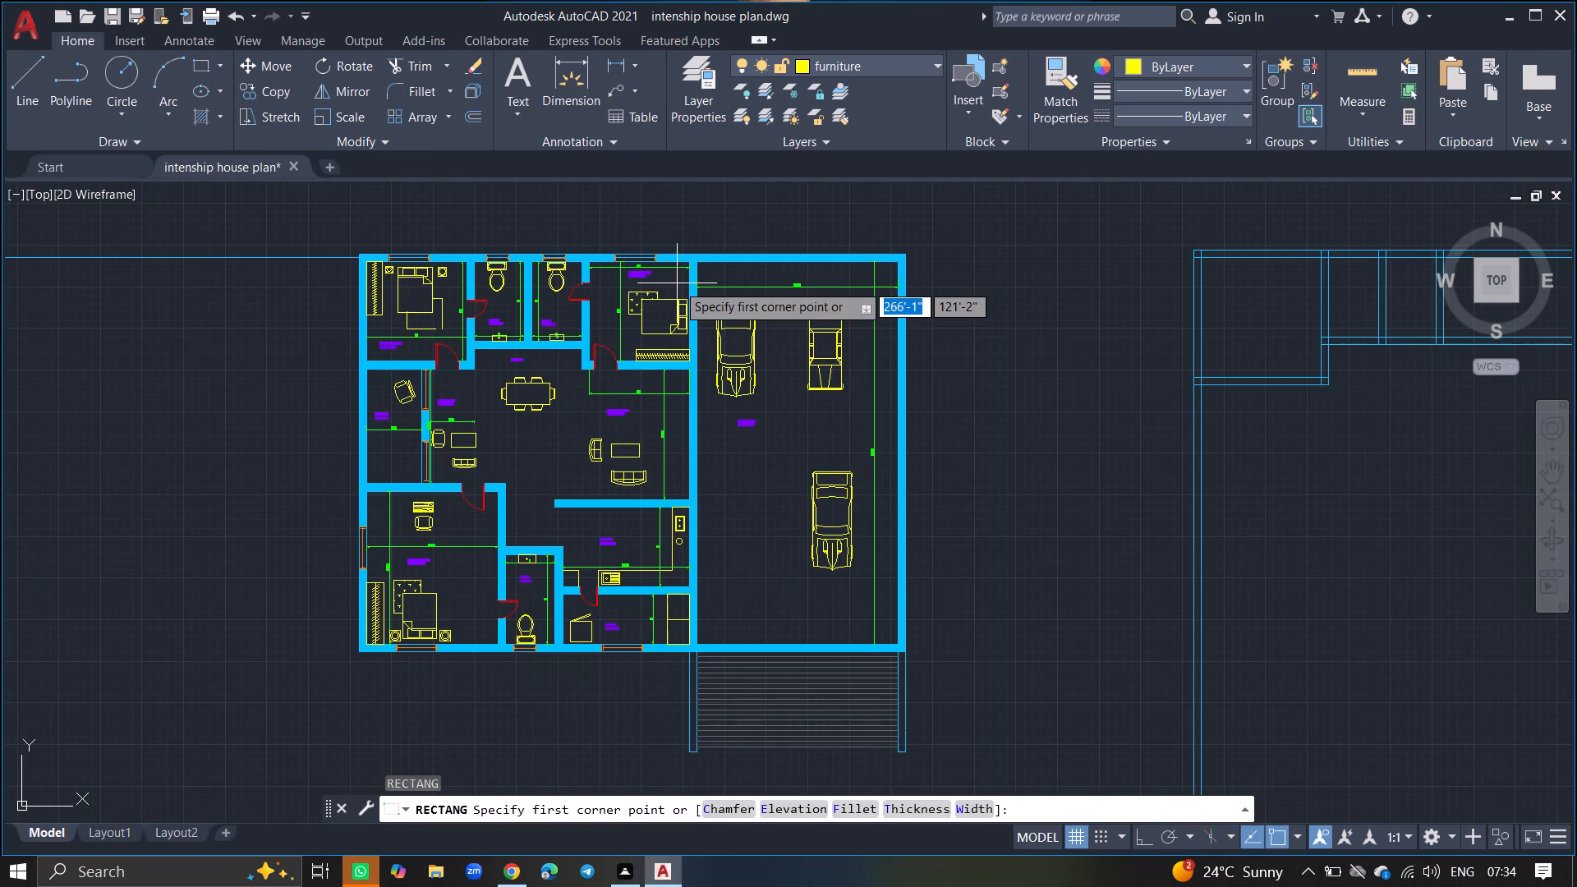
pyautogui.keyDown('ctrl'); pyautogui.scroll(4, 677, 283); pyautogui.keyUp('ctrl')
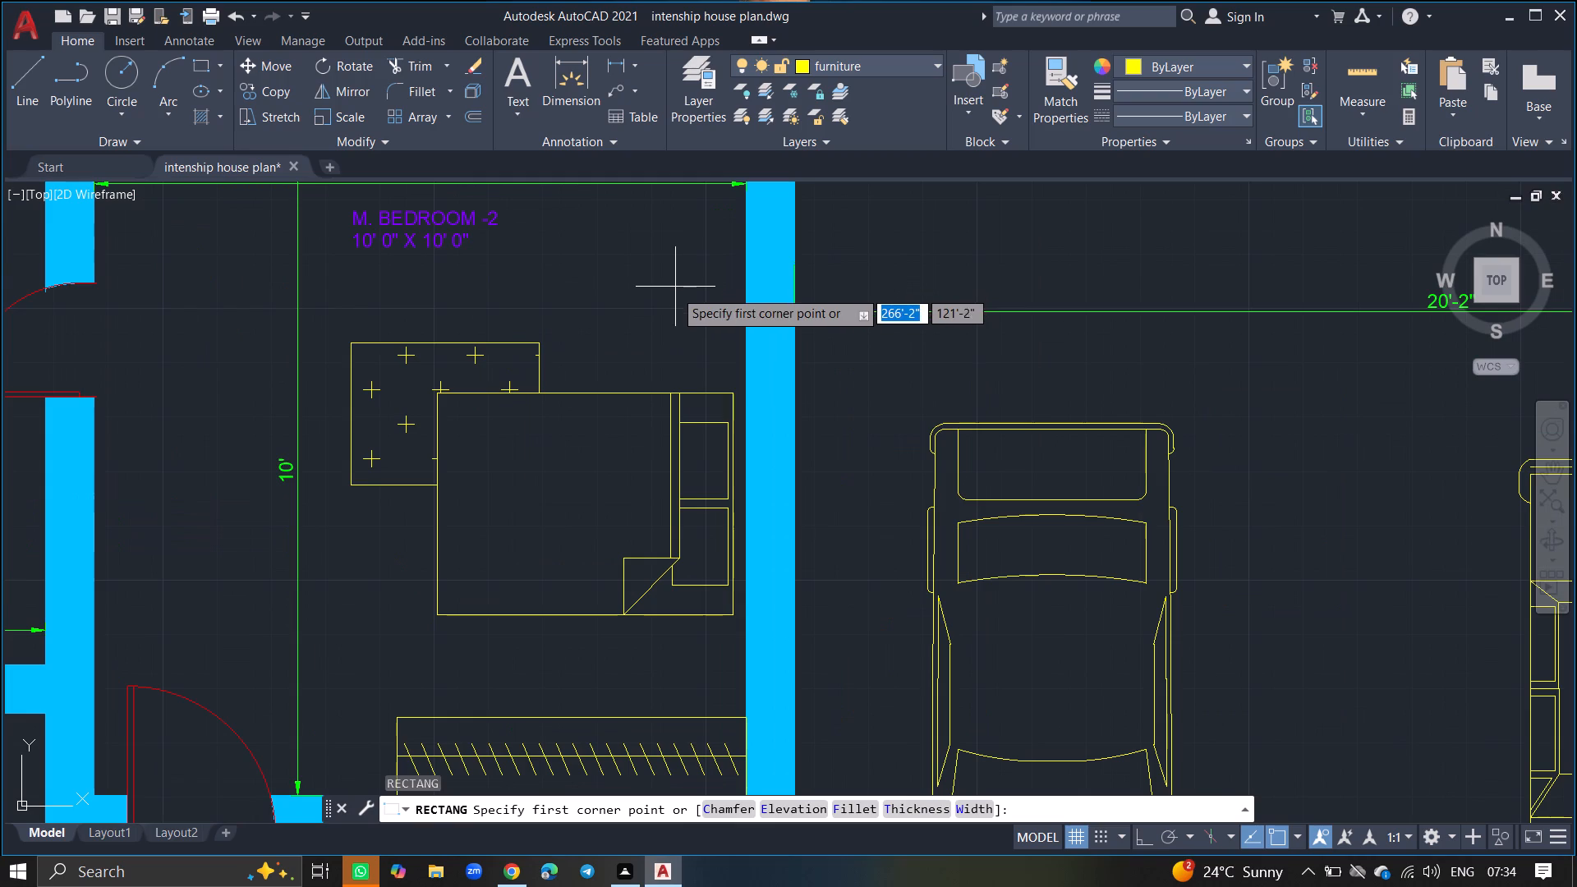
pyautogui.moveTo(673, 306); pyautogui.dragTo(715, 353)
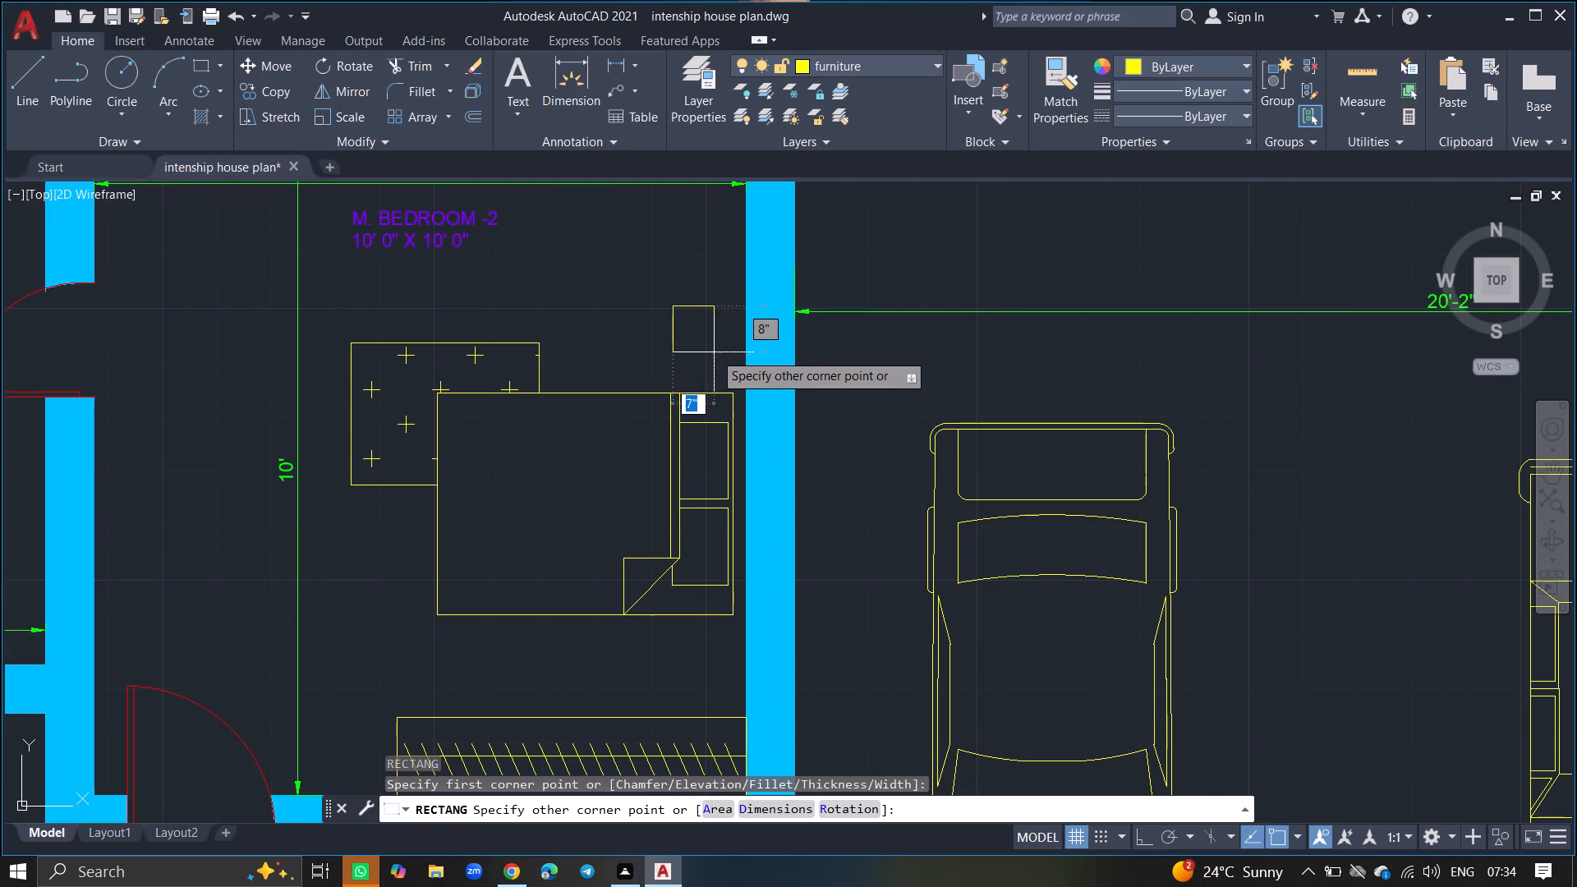
pyautogui.moveTo(715, 353); pyautogui.dragTo(732, 365)
pyautogui.click(732, 365)
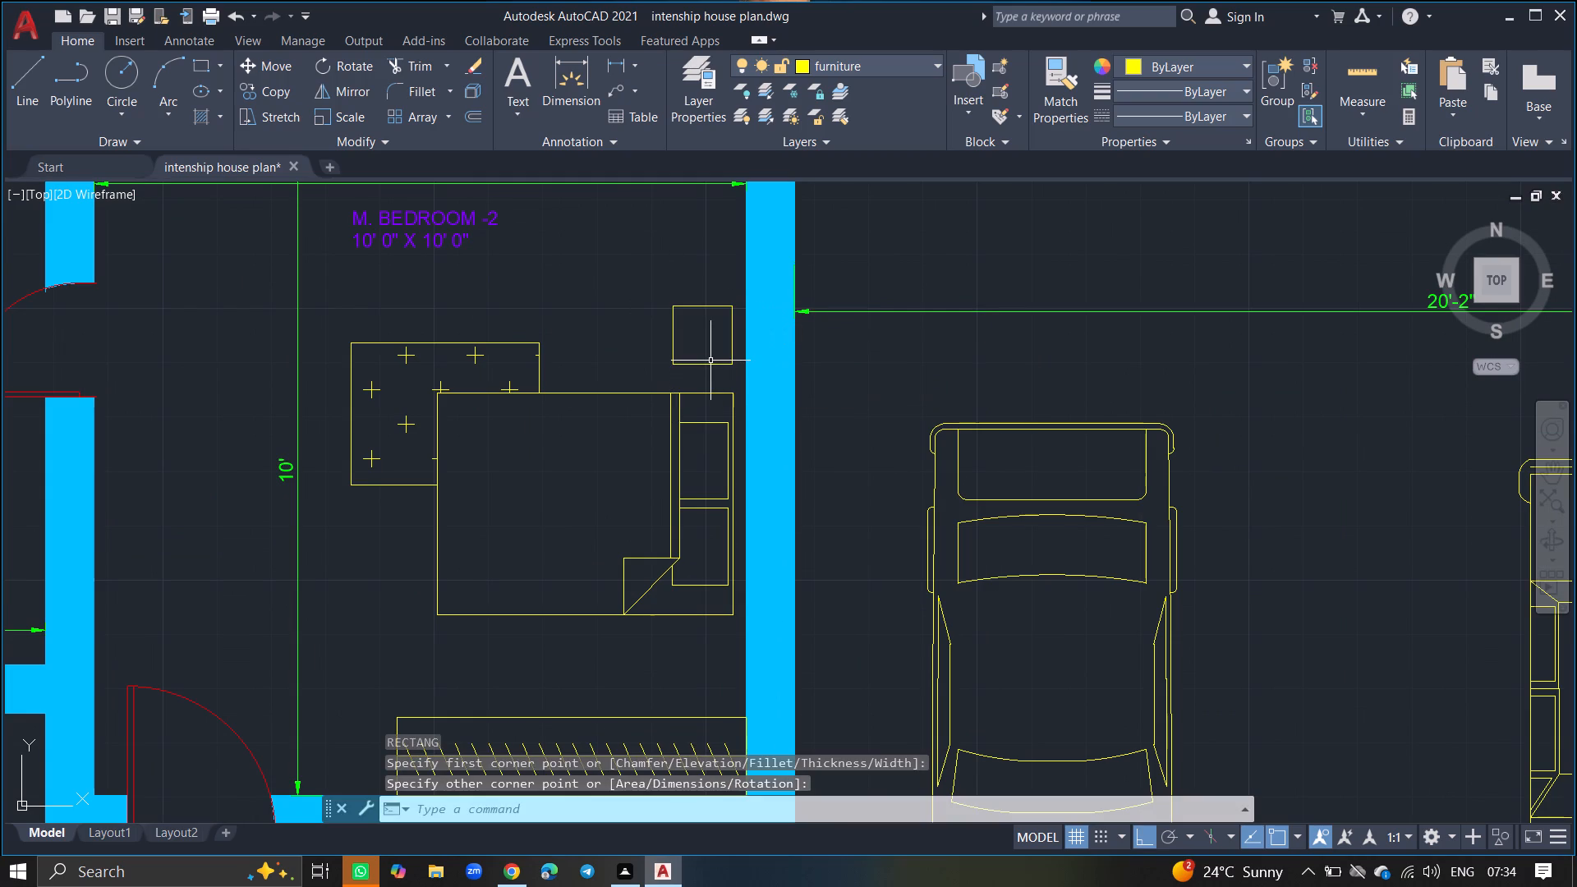
# Draw a lamp circle of about 4" radius centred on the new bedside table in M. BEDROOM-2.
pyautogui.press('c')
pyautogui.press('Return')
pyautogui.keyDown('ctrl'); pyautogui.scroll(3, 710, 361); pyautogui.keyUp('ctrl')
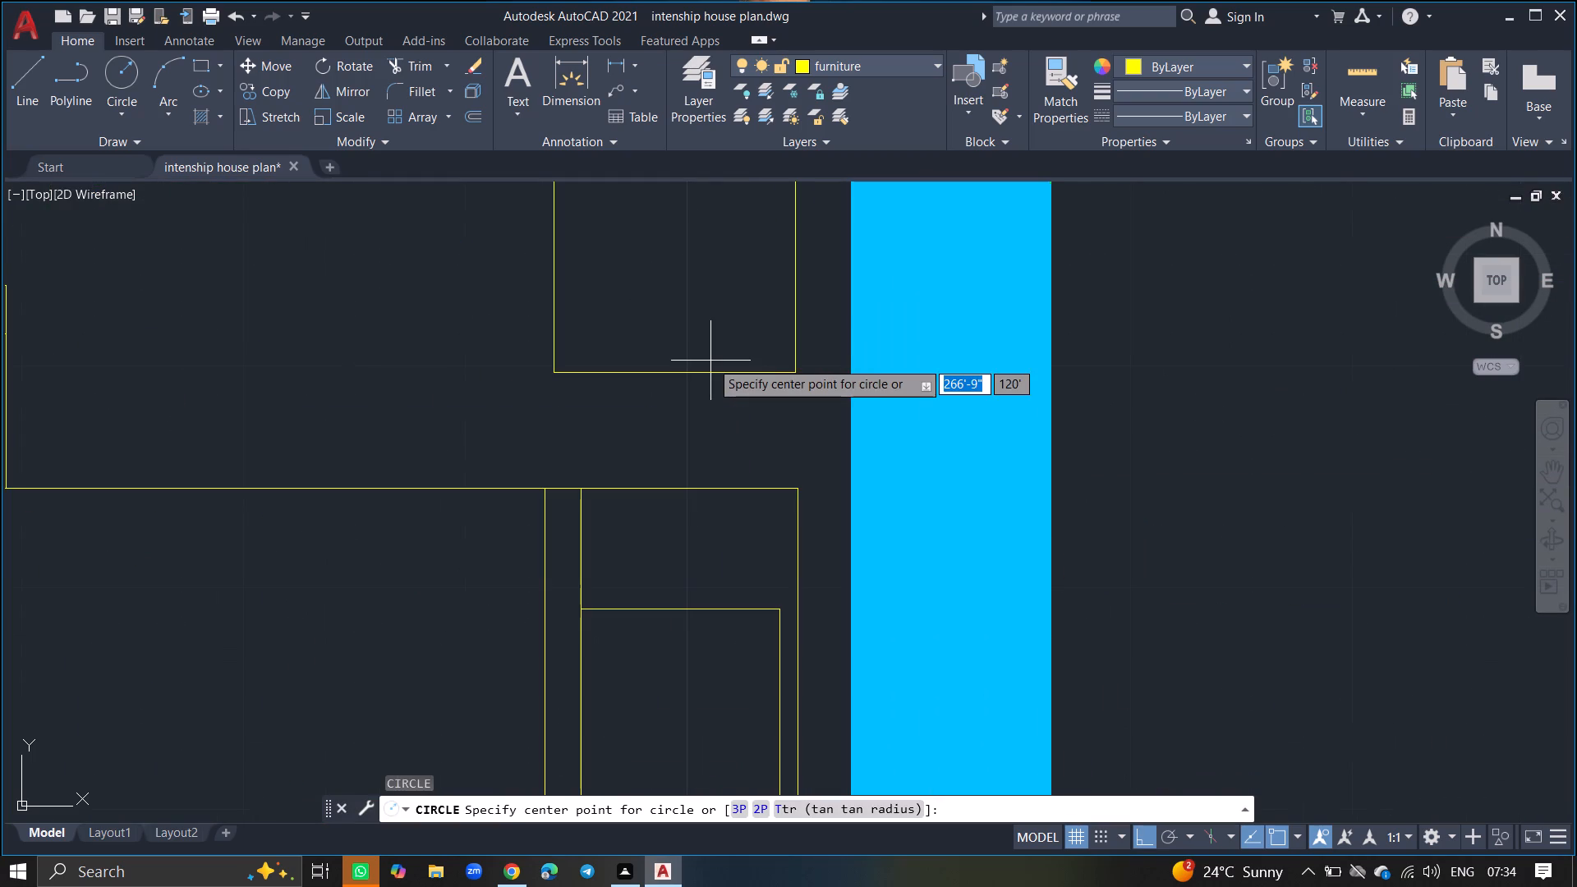
pyautogui.click(670, 252)
pyautogui.keyDown('ctrl'); pyautogui.scroll(-3, 682, 197); pyautogui.keyUp('ctrl')
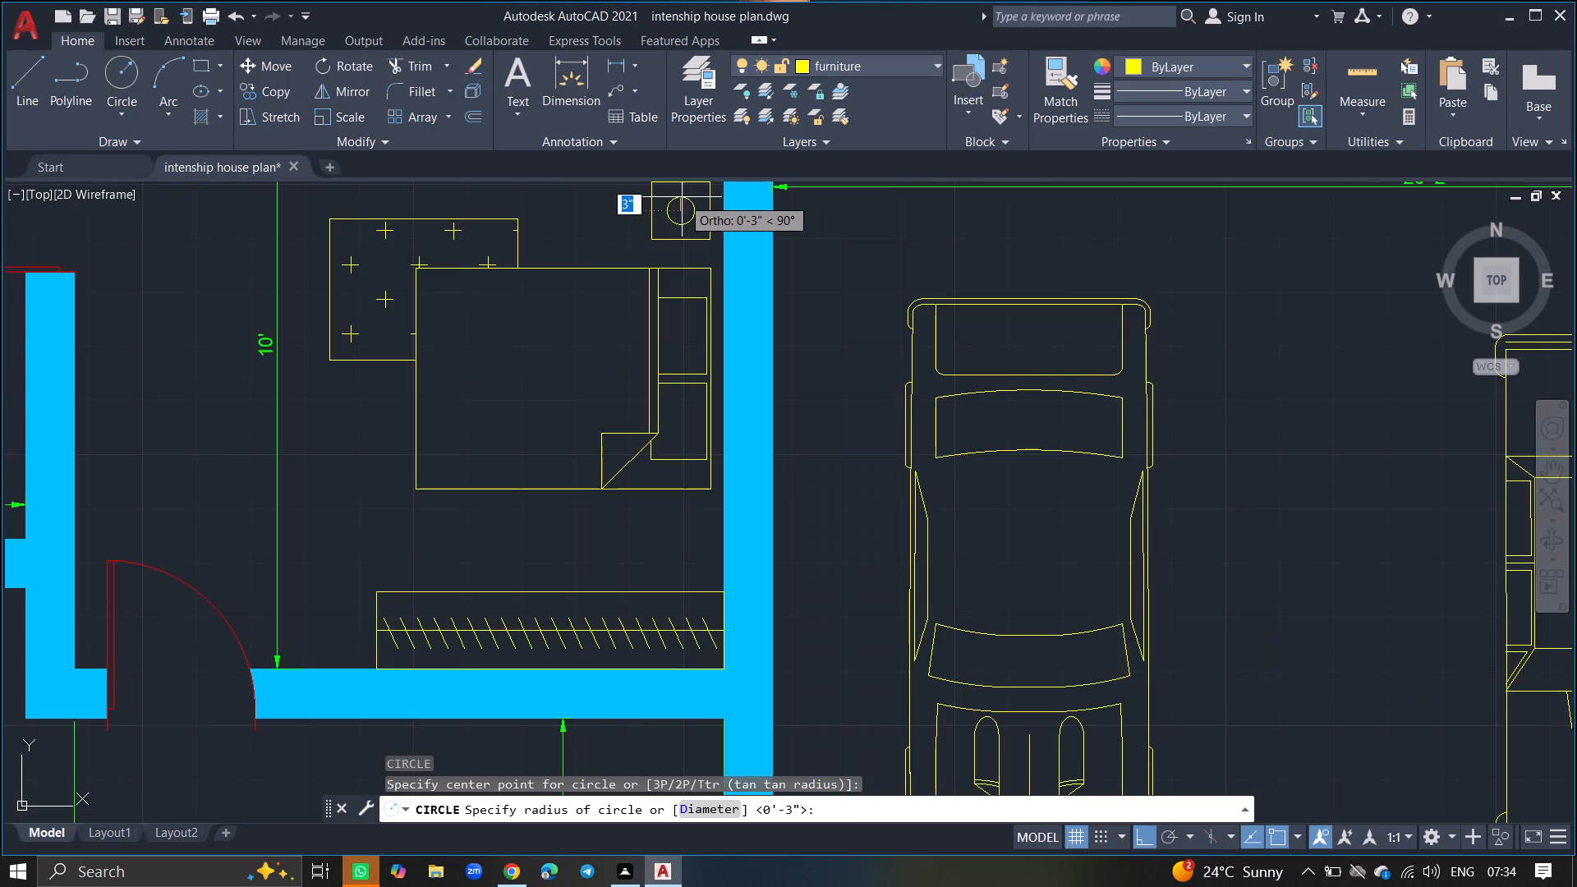
pyautogui.click(686, 187)
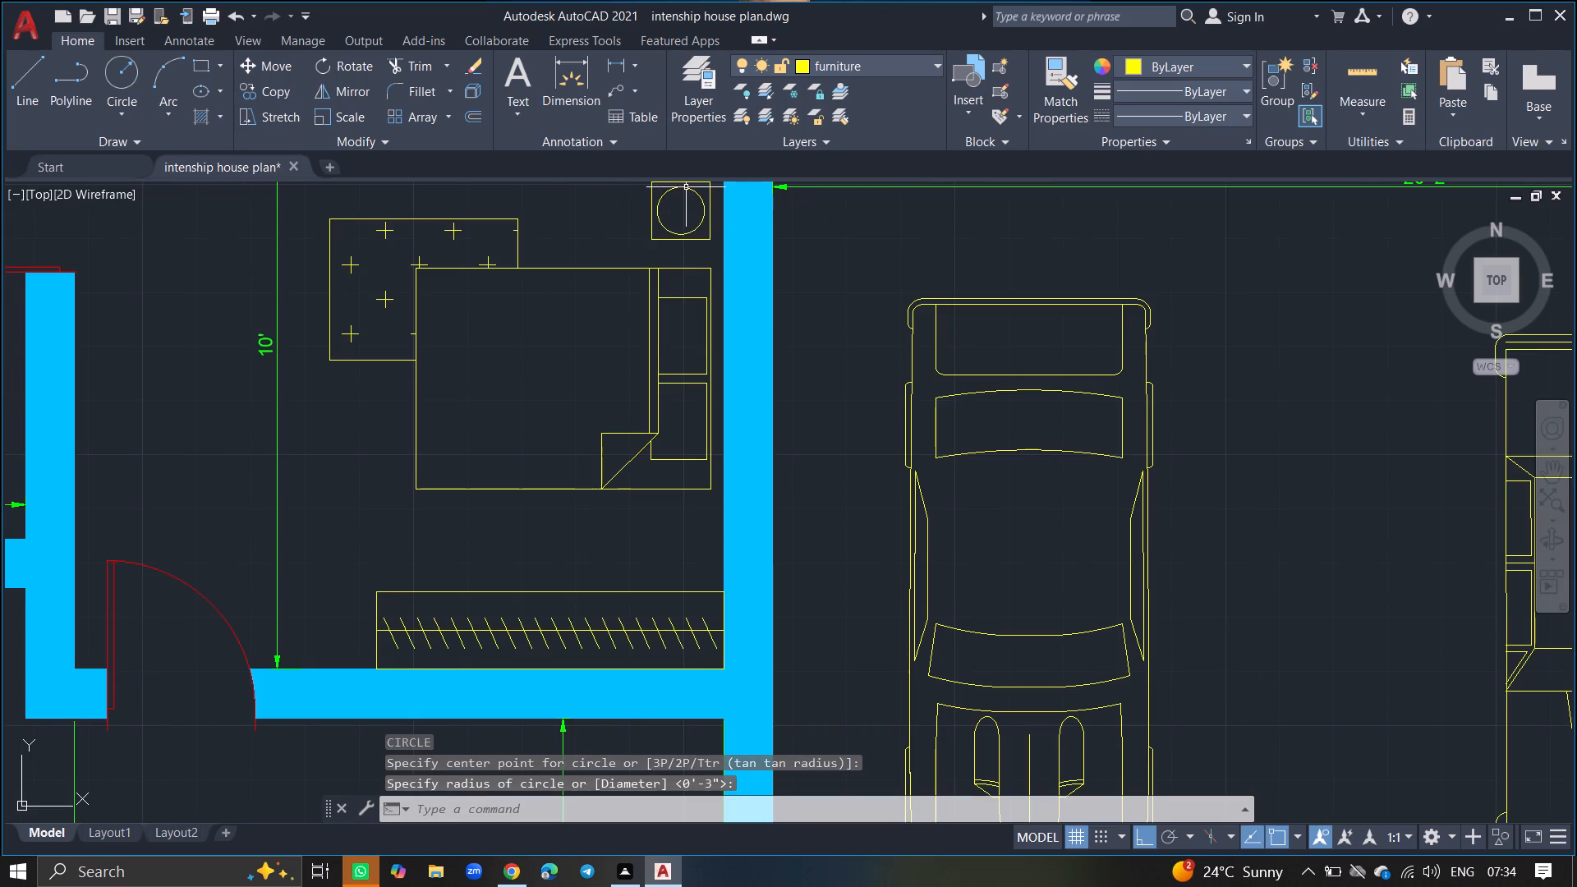
# Draw a smaller concentric circle inside the lamp circle on the M. BEDROOM-2 bedside table.
pyautogui.keyDown('ctrl'); pyautogui.scroll(2, 683, 208); pyautogui.keyUp('ctrl')
pyautogui.press('c')
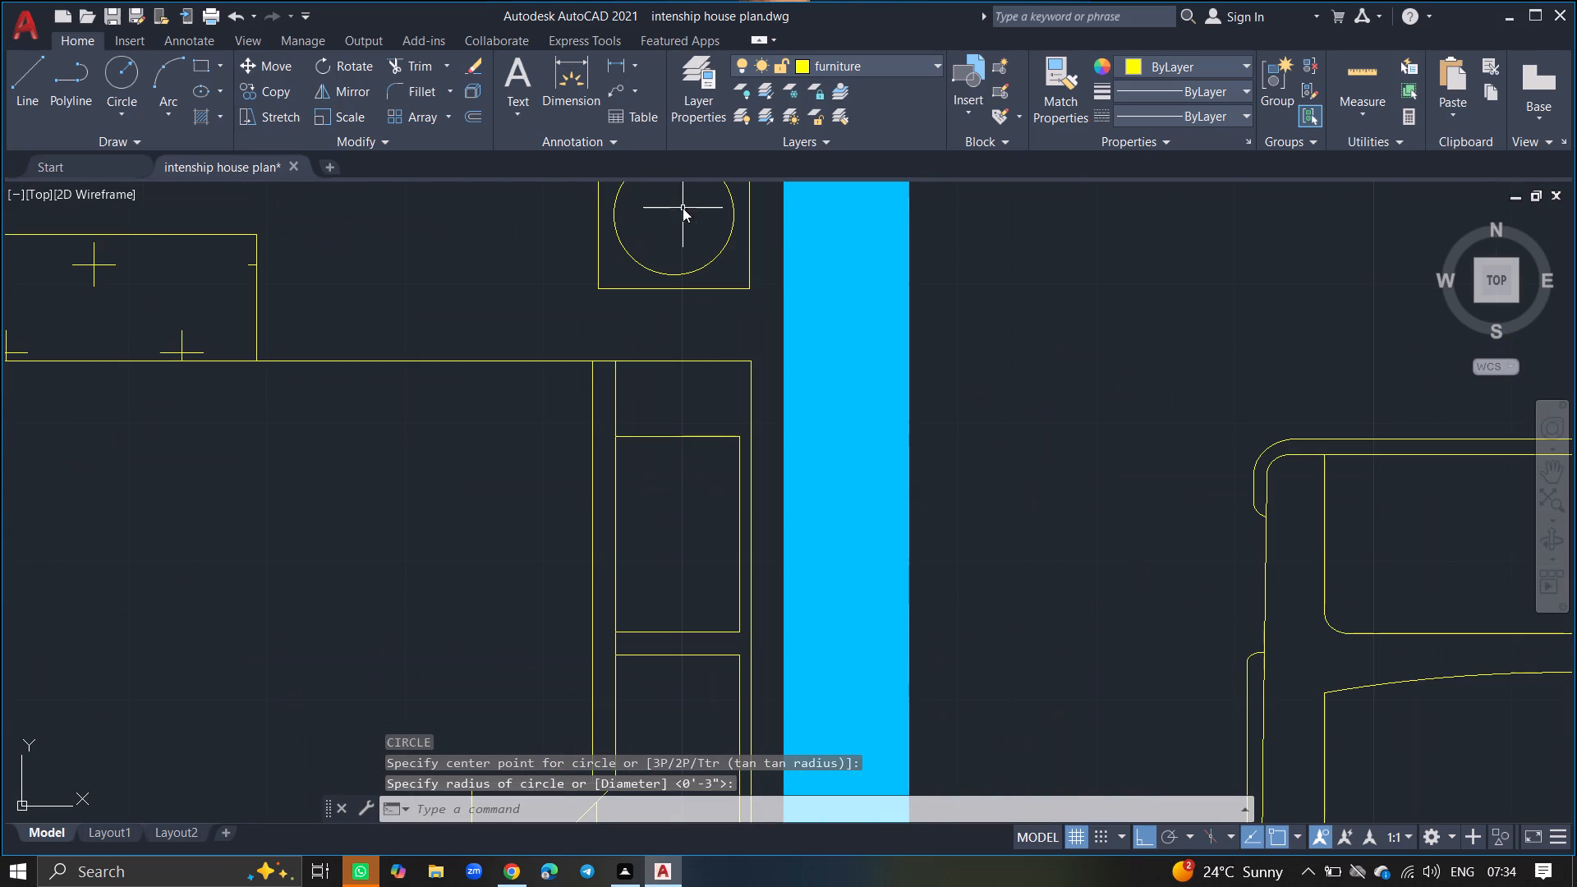
pyautogui.press('Return')
pyautogui.keyDown('ctrl'); pyautogui.scroll(-4, 683, 208); pyautogui.keyUp('ctrl')
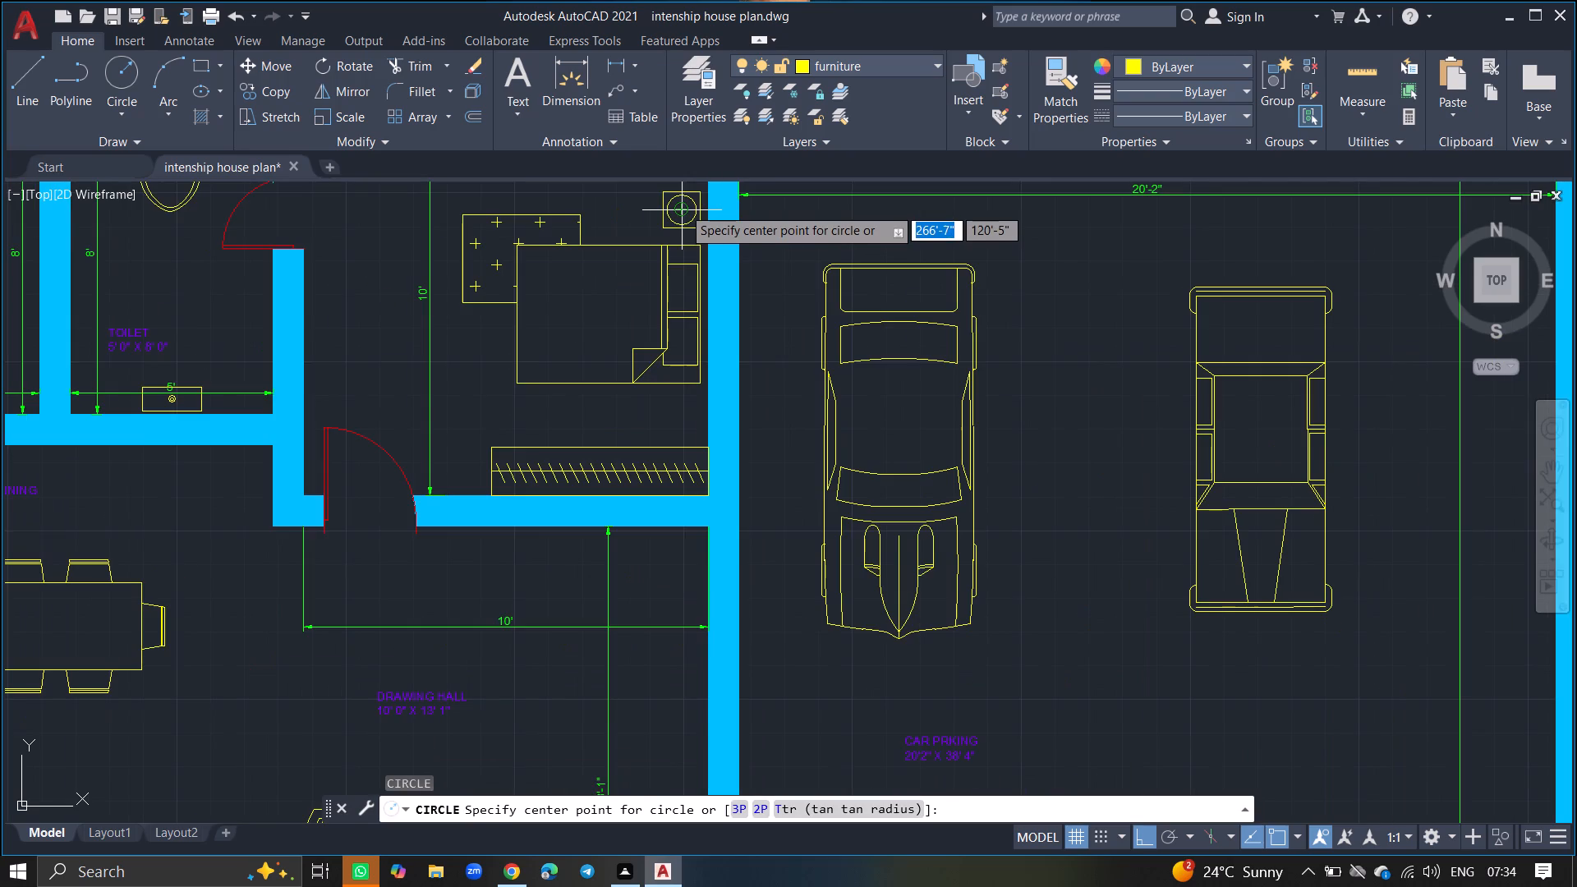
pyautogui.keyDown('ctrl'); pyautogui.scroll(7, 691, 203); pyautogui.keyUp('ctrl')
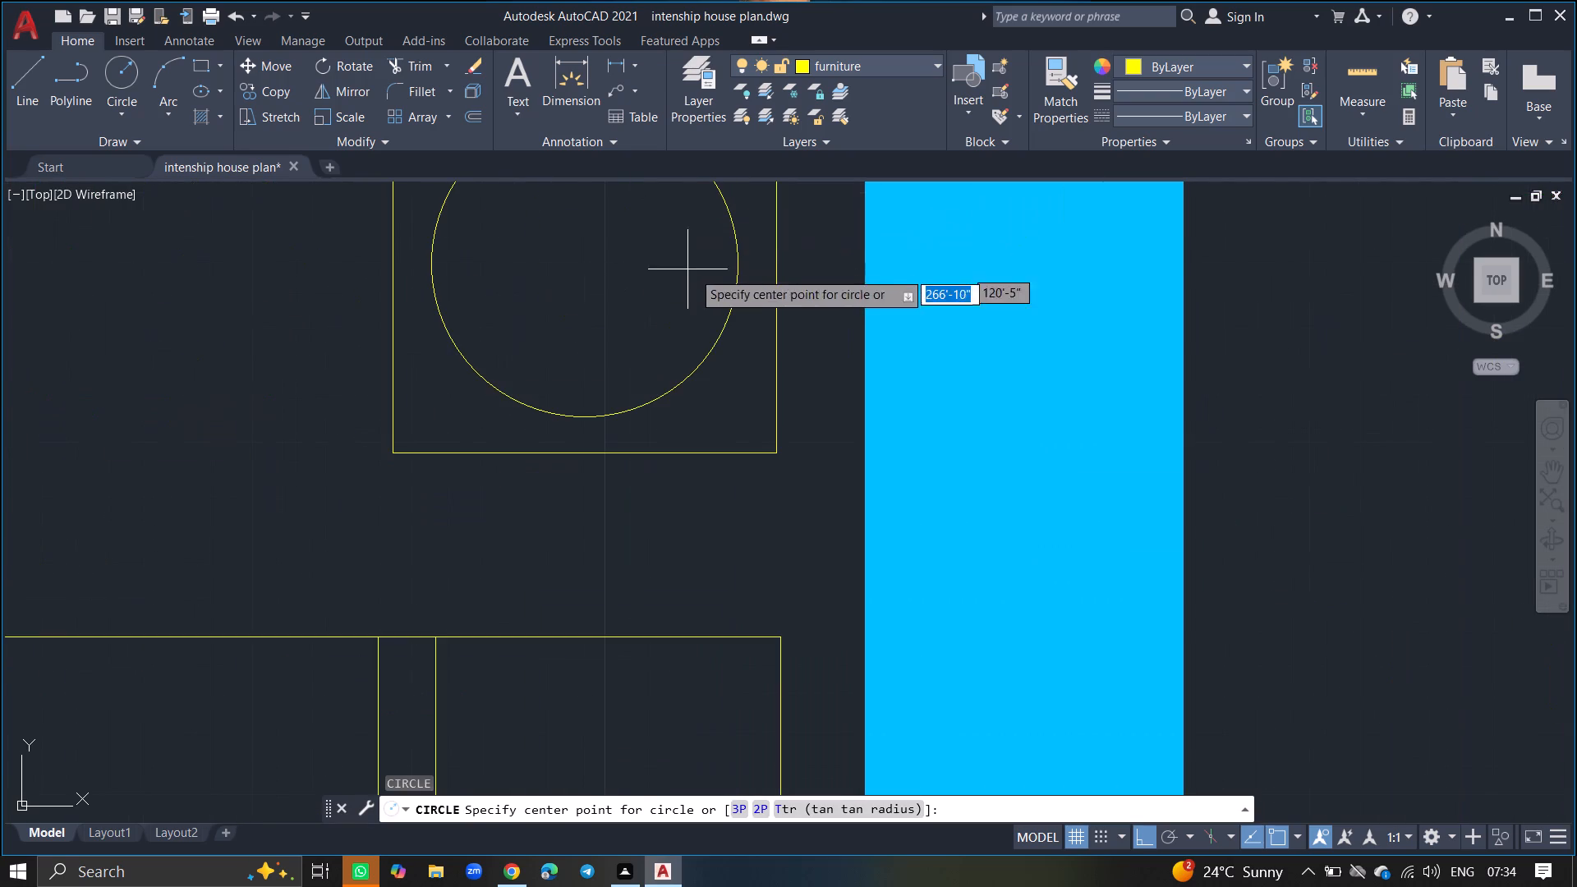
pyautogui.click(585, 266)
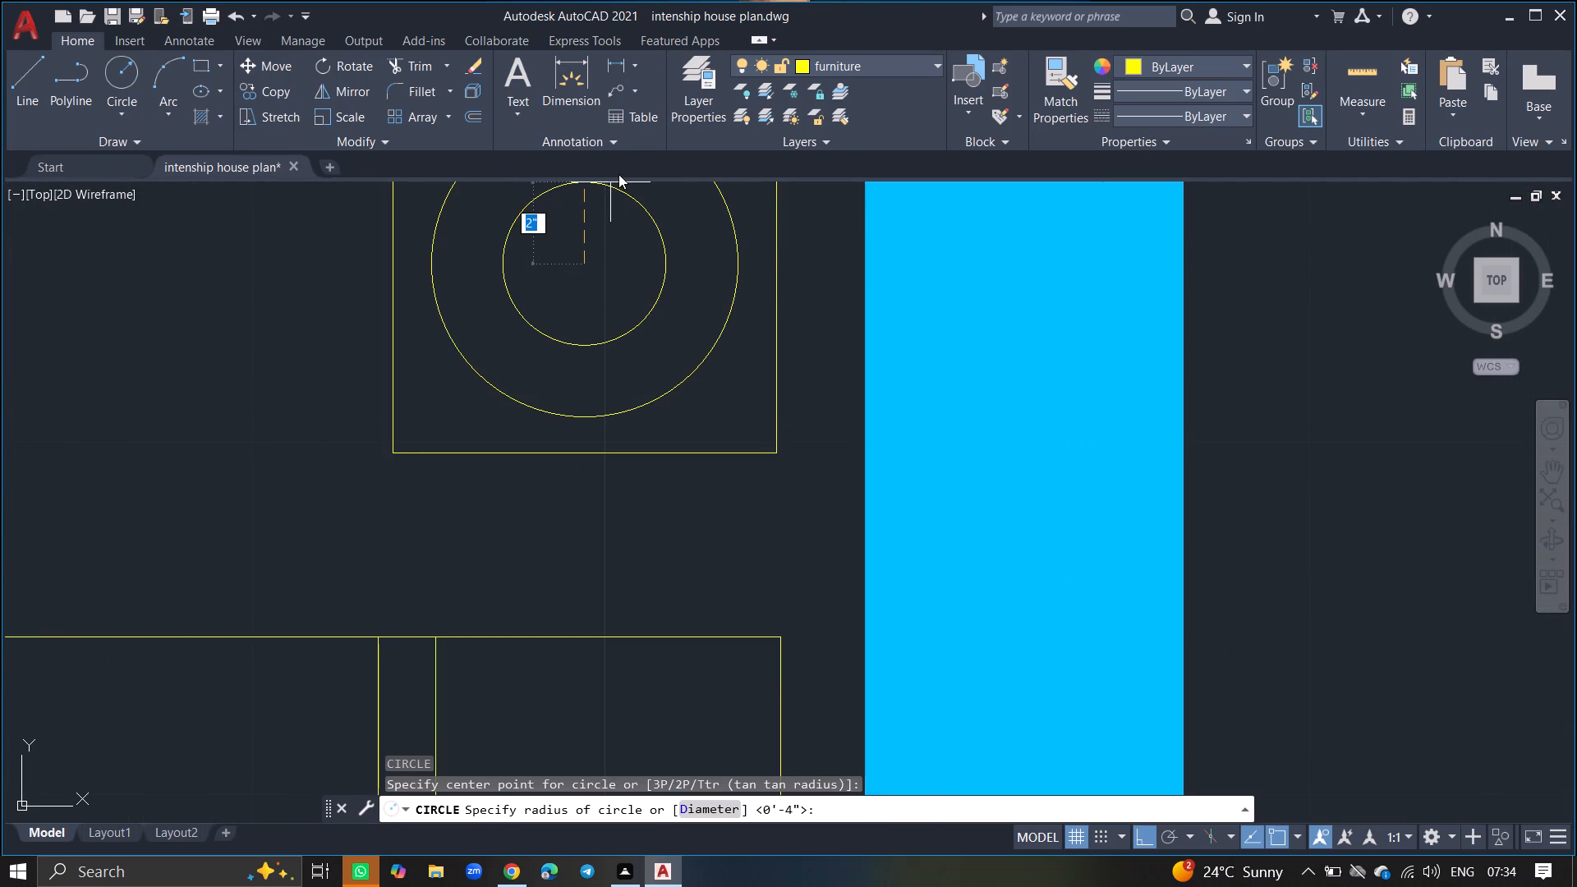
pyautogui.moveTo(698, 210); pyautogui.dragTo(594, 268)
pyautogui.keyDown('ctrl'); pyautogui.scroll(-5, 594, 268); pyautogui.keyUp('ctrl')
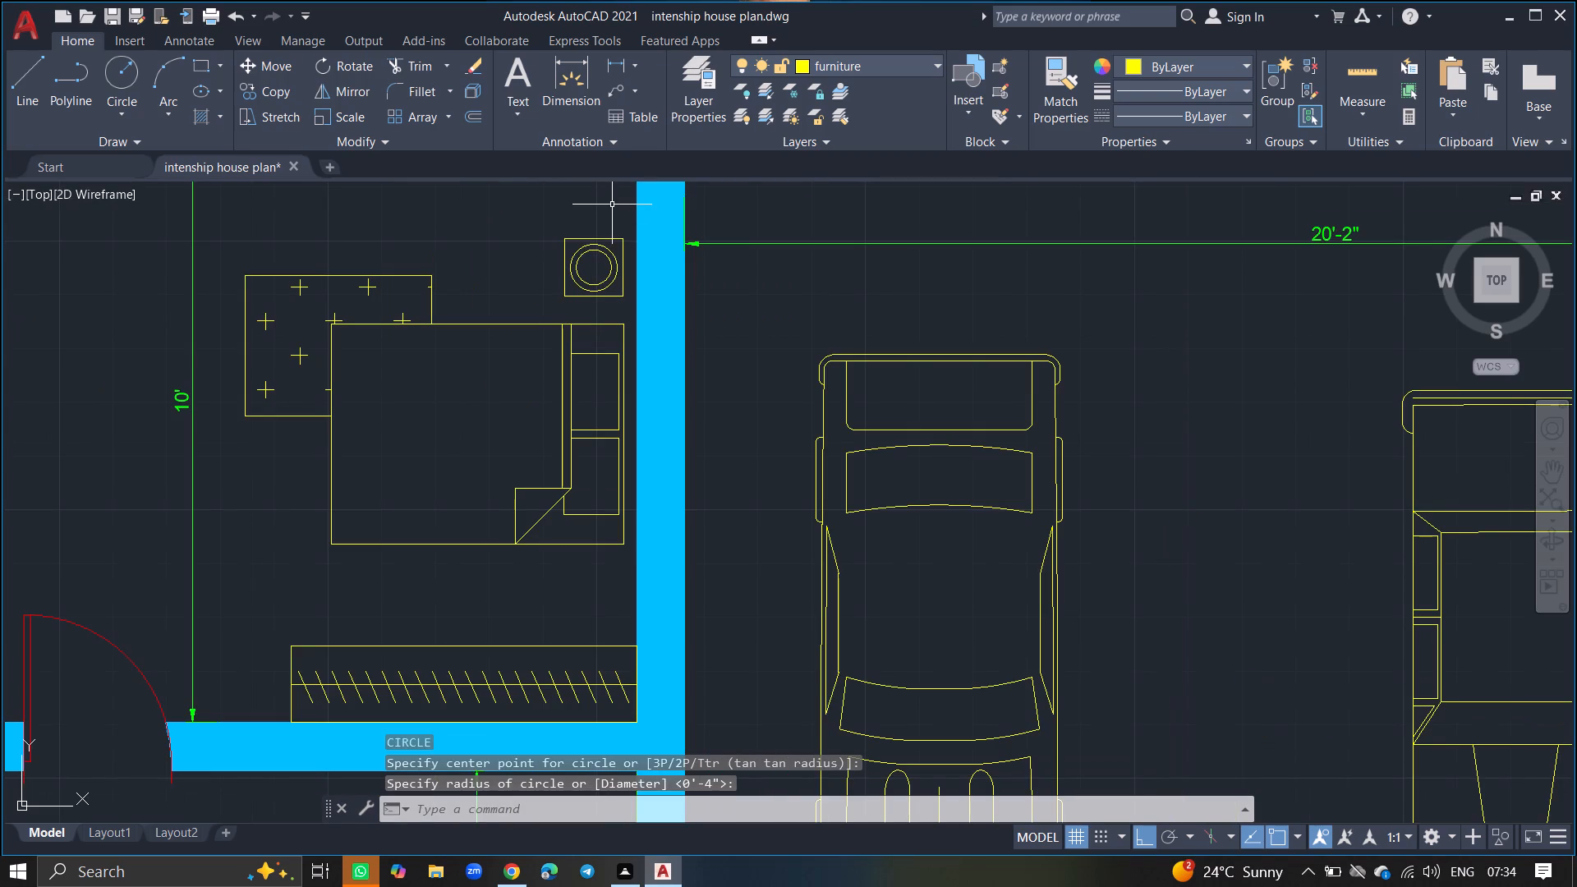
# Copy the M. BEDROOM-2 bedside table and its lamp circles about 4'-11" south, to the other side of the bed.
pyautogui.click(612, 205)
pyautogui.click(555, 311)
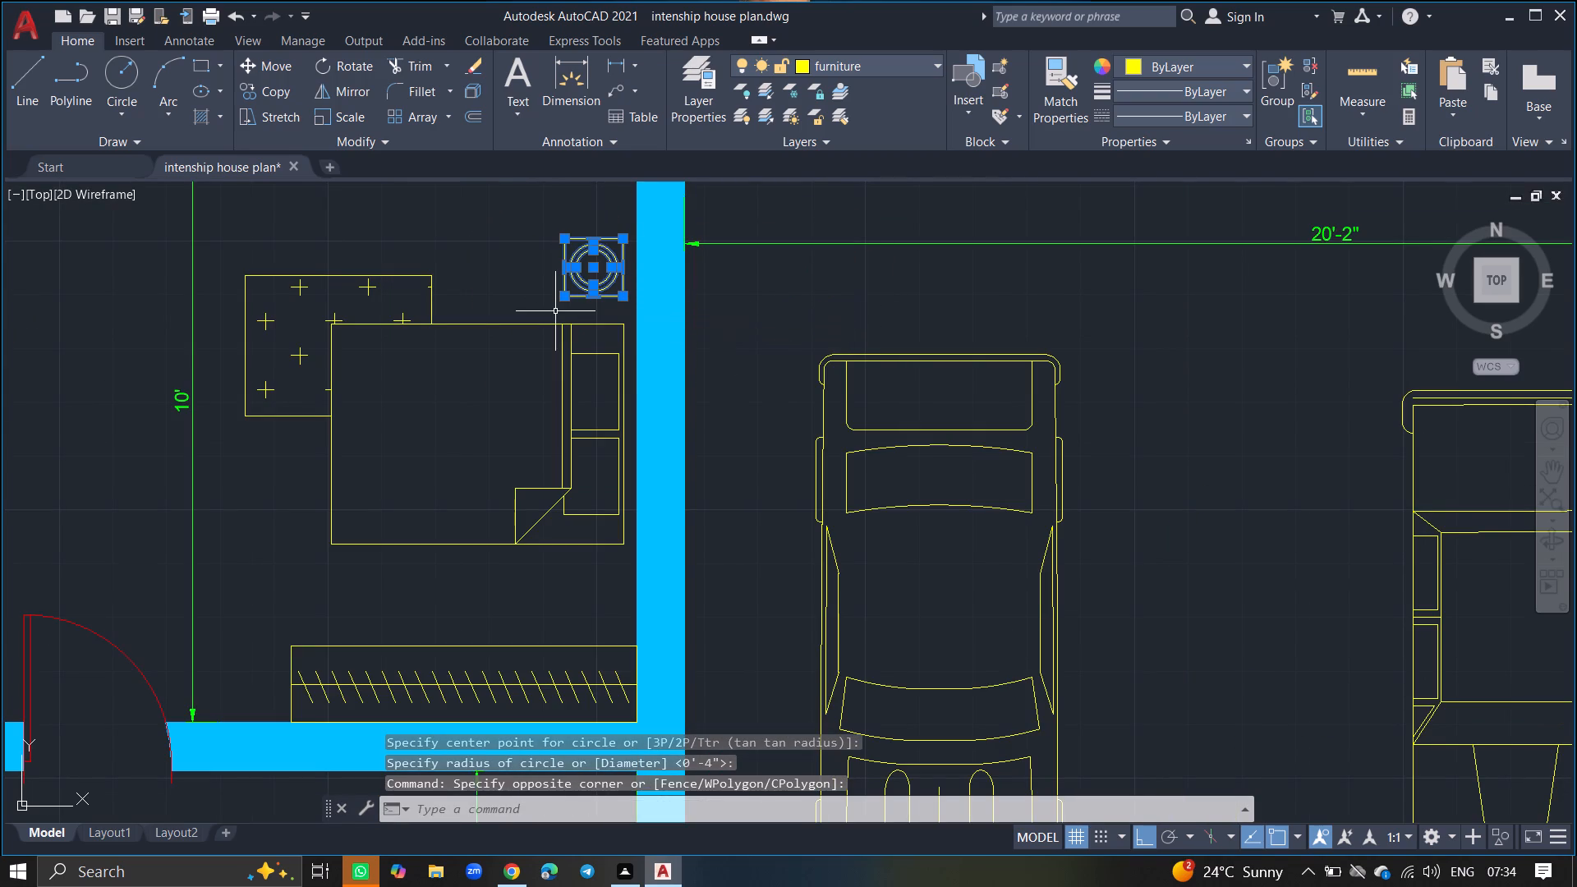
pyautogui.write('COPY')
pyautogui.press('Return')
pyautogui.click(597, 262)
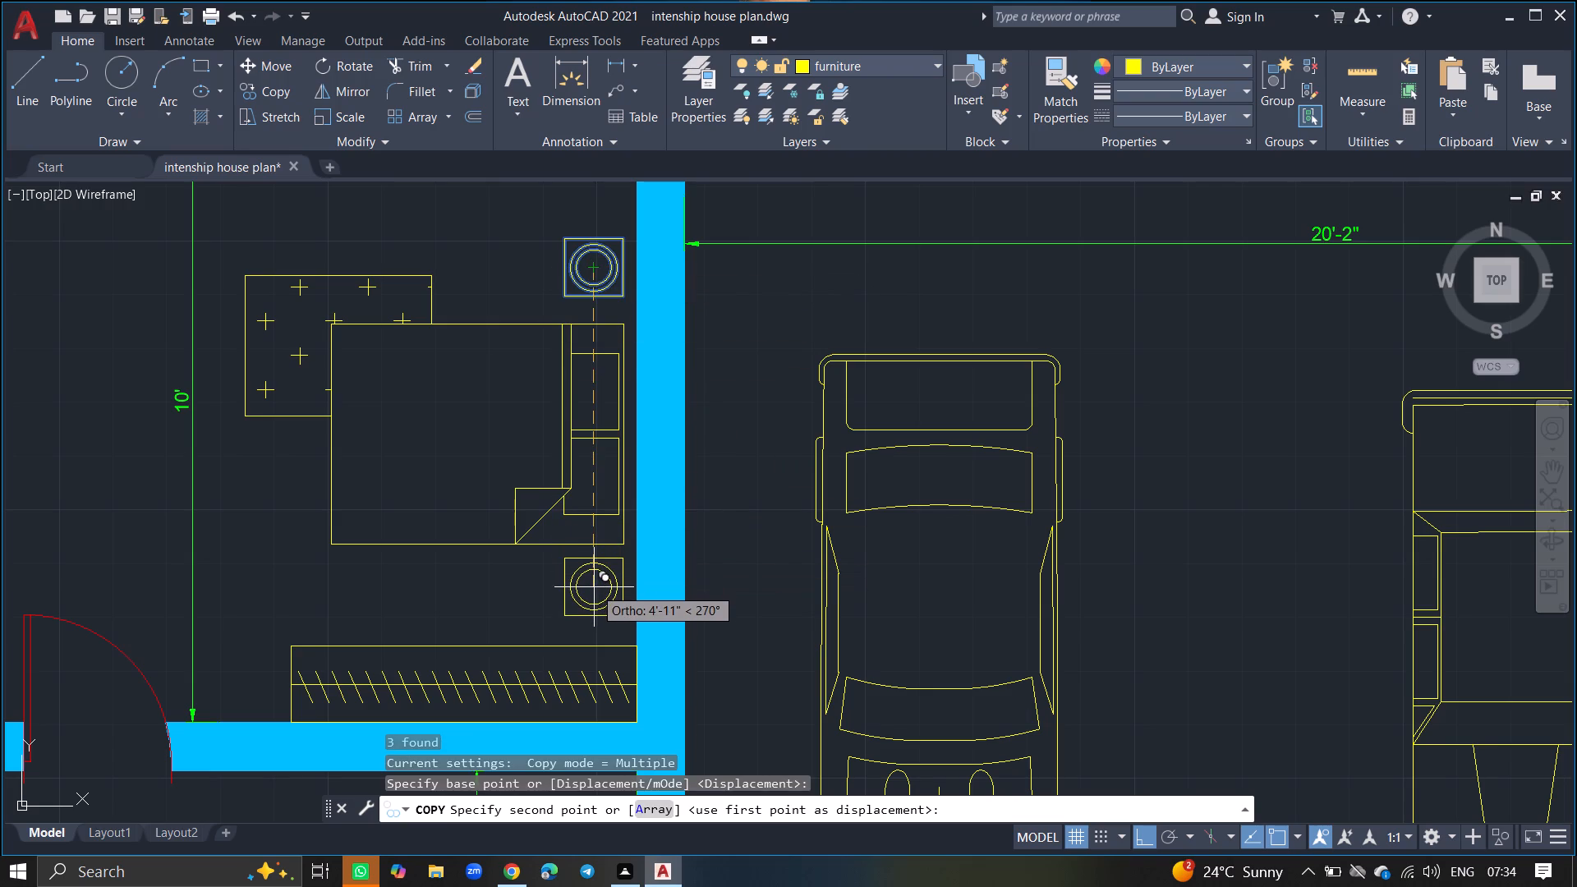
pyautogui.click(594, 588)
pyautogui.press('Return')
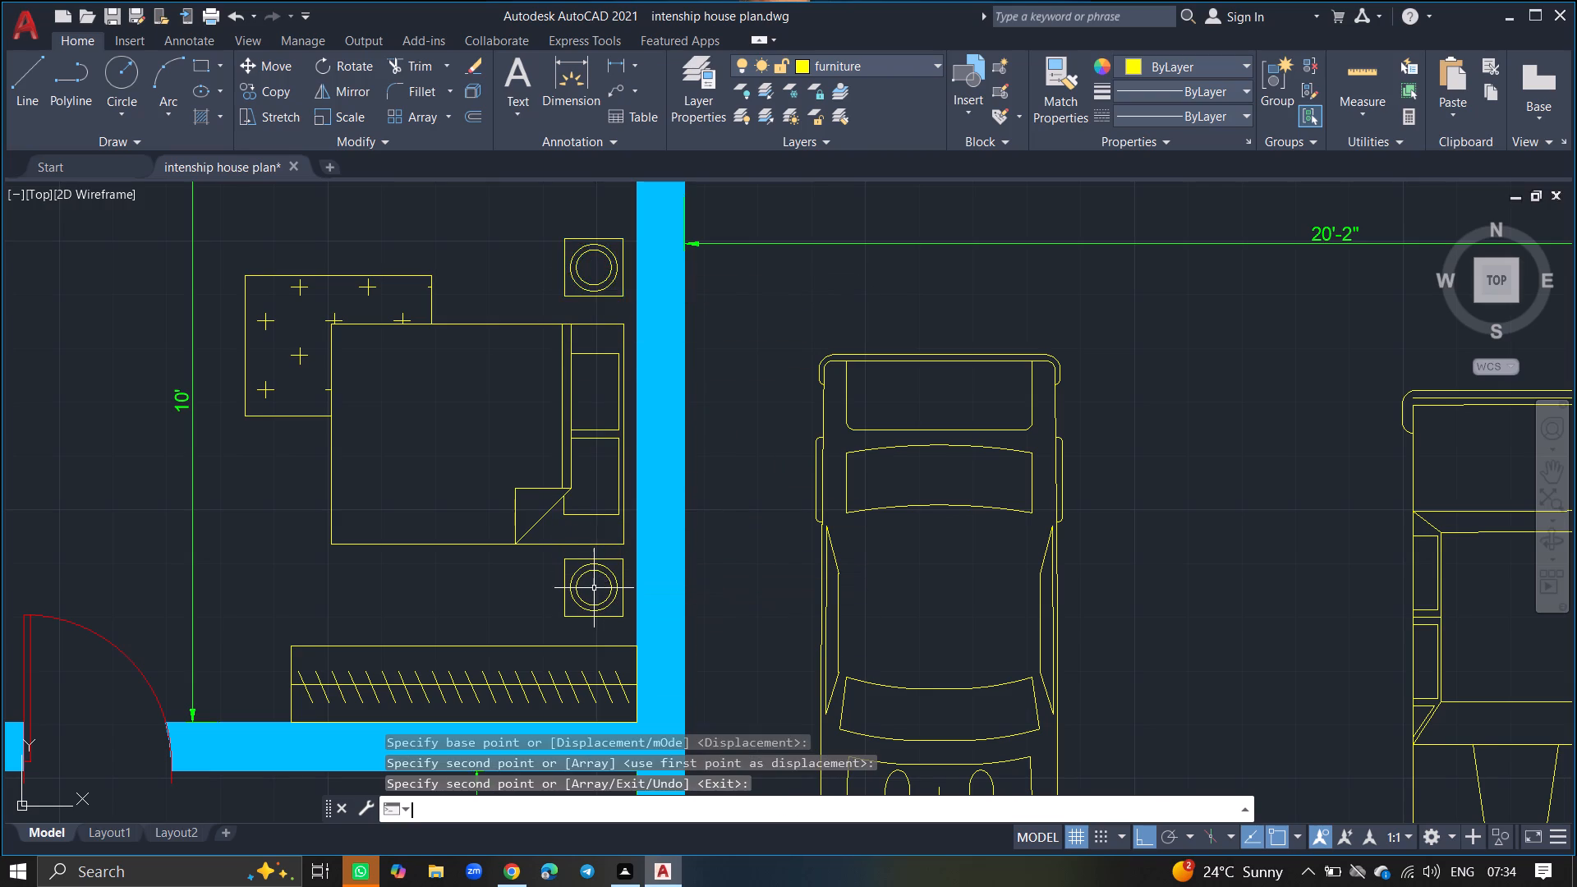
# Make walls the current layer for continuing the second plan.
pyautogui.keyDown('ctrl'); pyautogui.scroll(-5, 594, 588); pyautogui.keyUp('ctrl')
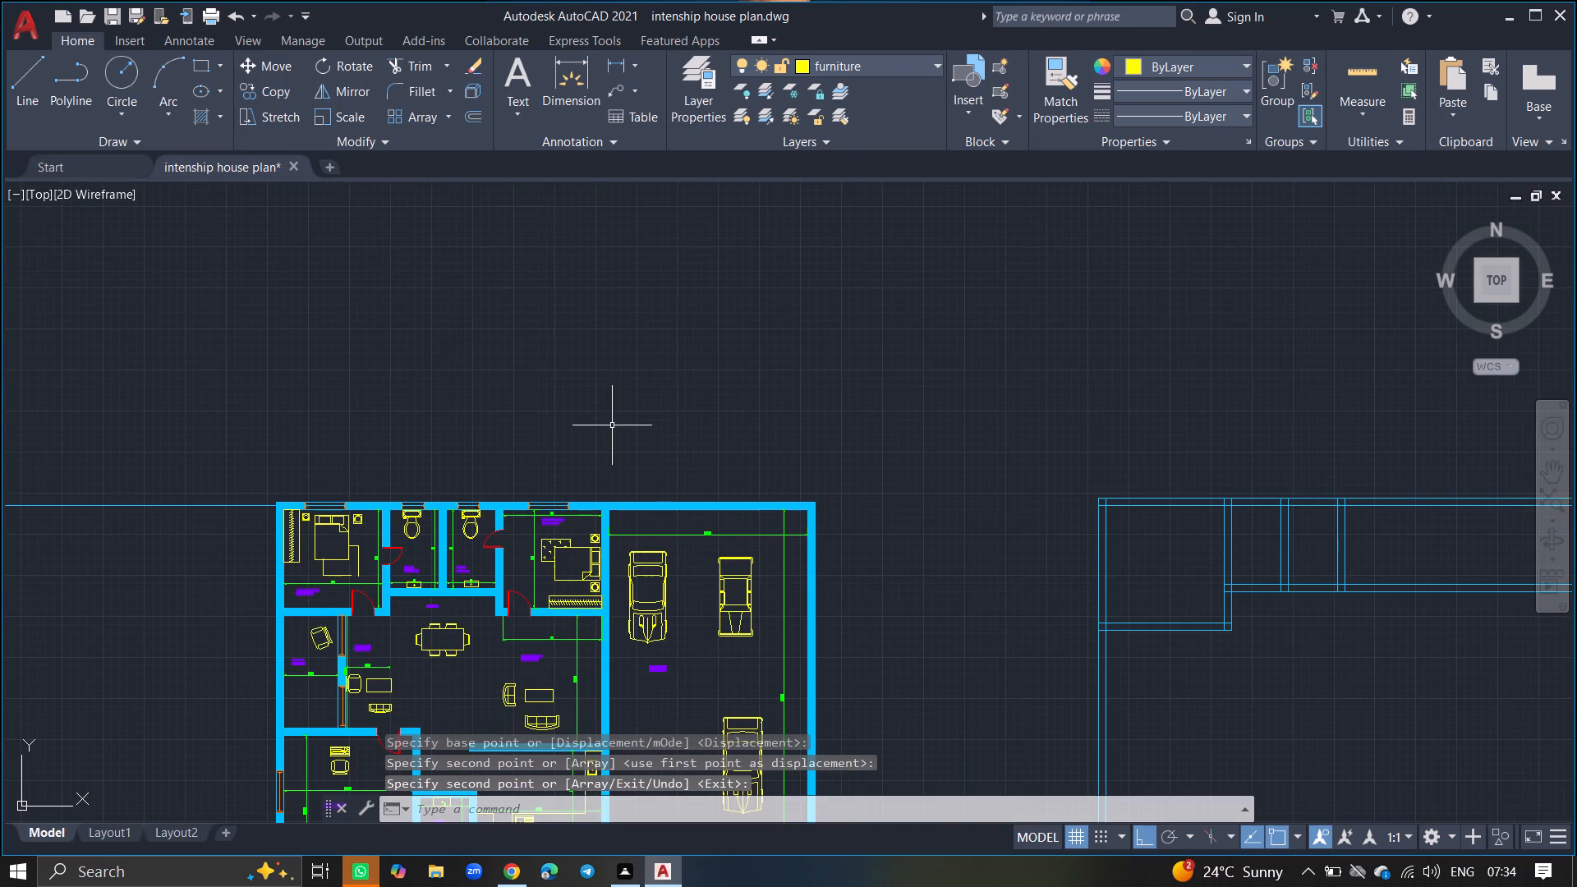
pyautogui.keyDown('ctrl'); pyautogui.scroll(-2, 612, 425); pyautogui.keyUp('ctrl')
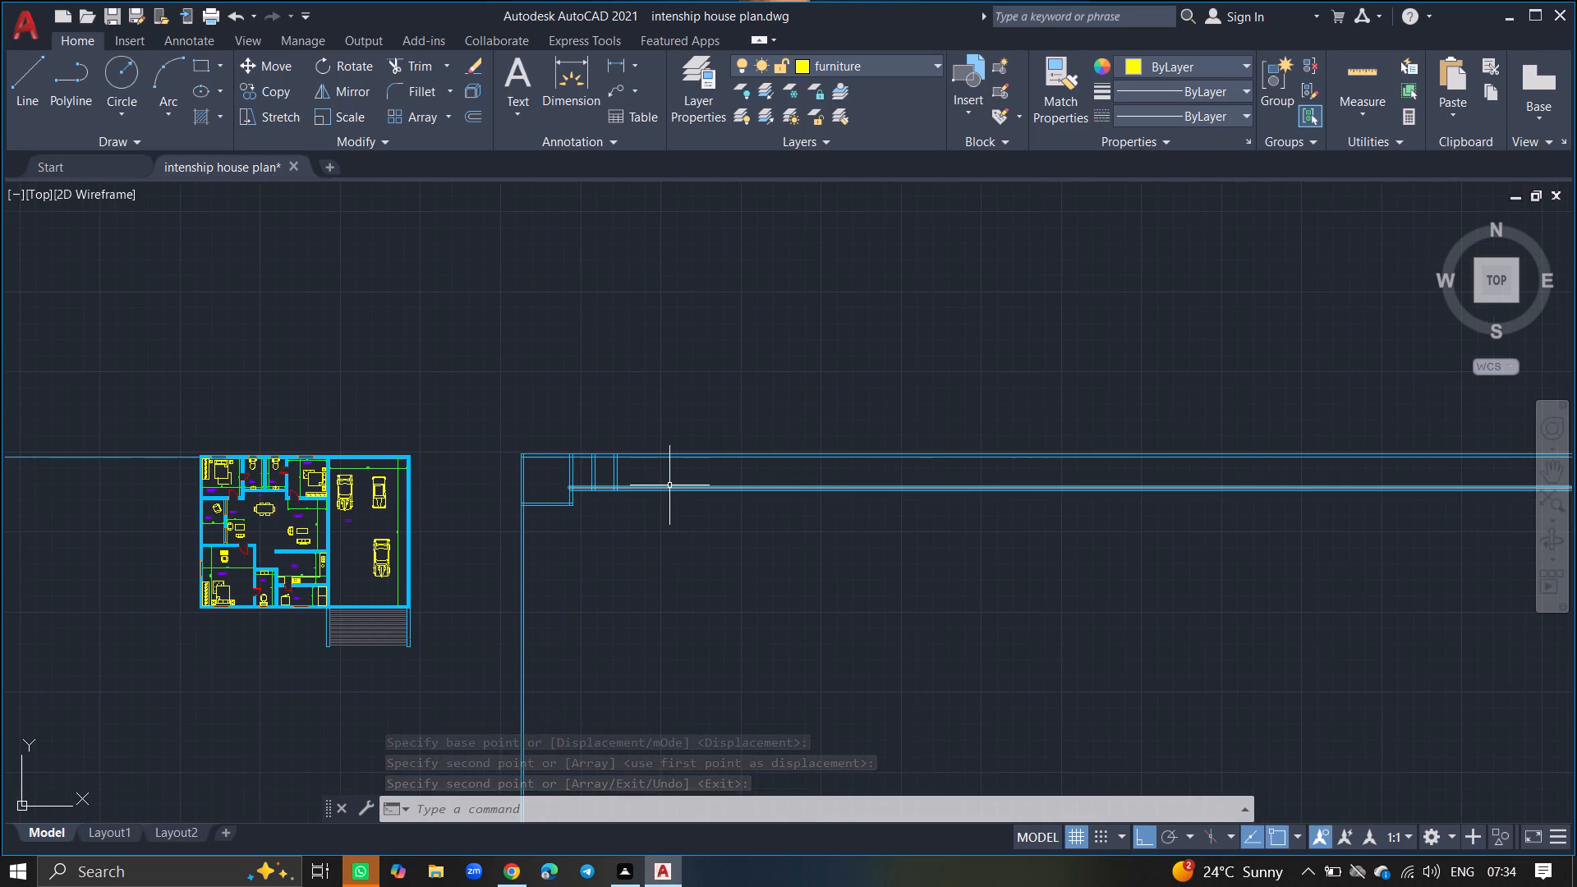
pyautogui.click(705, 115)
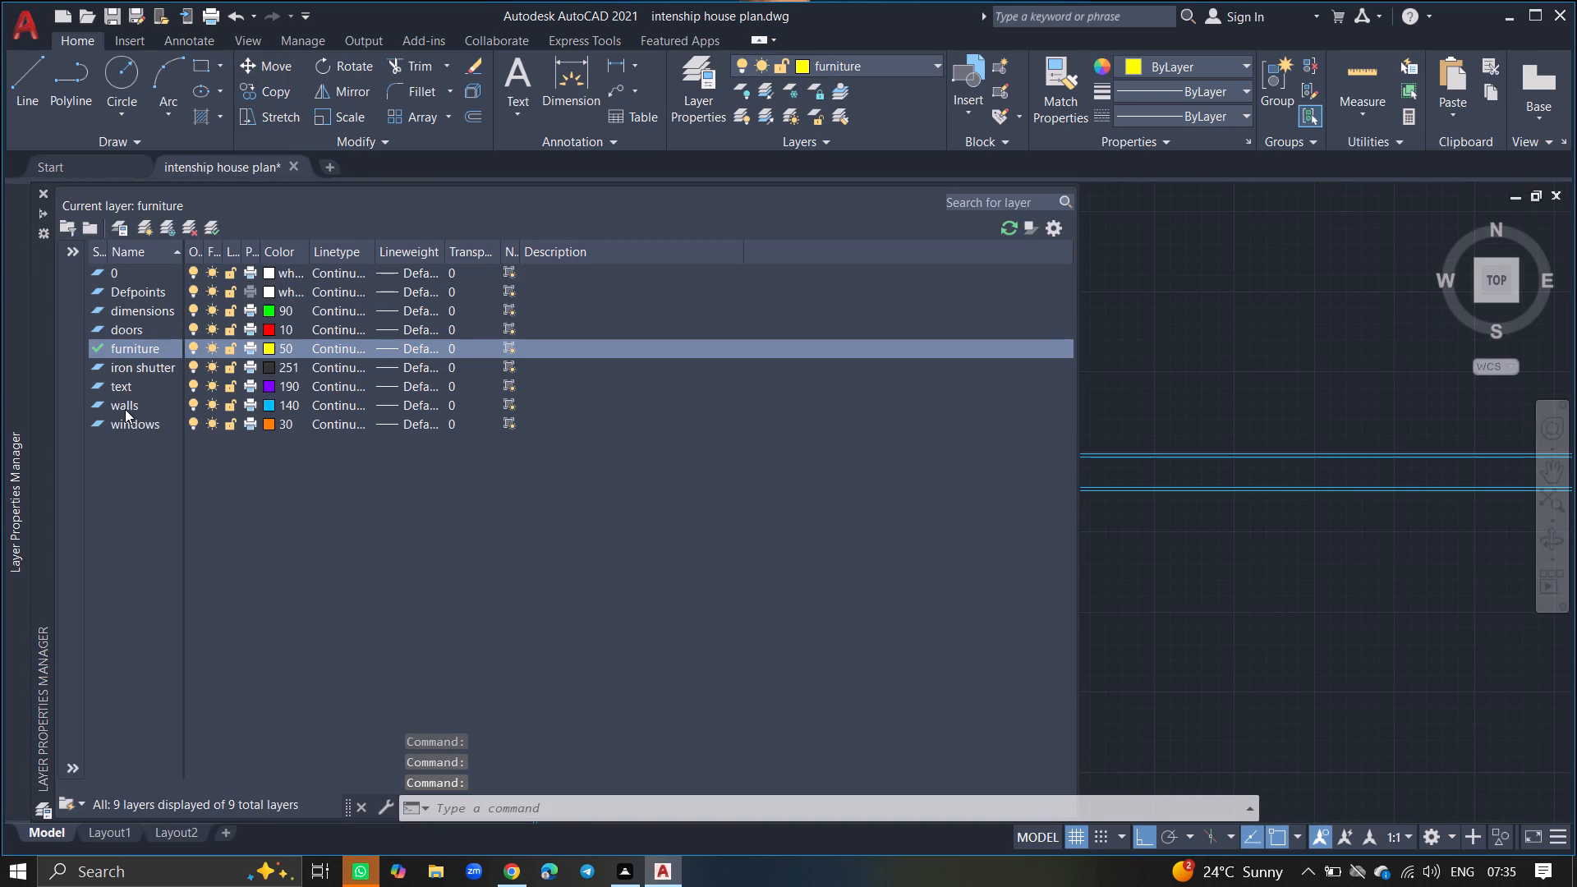
pyautogui.doubleClick(125, 409)
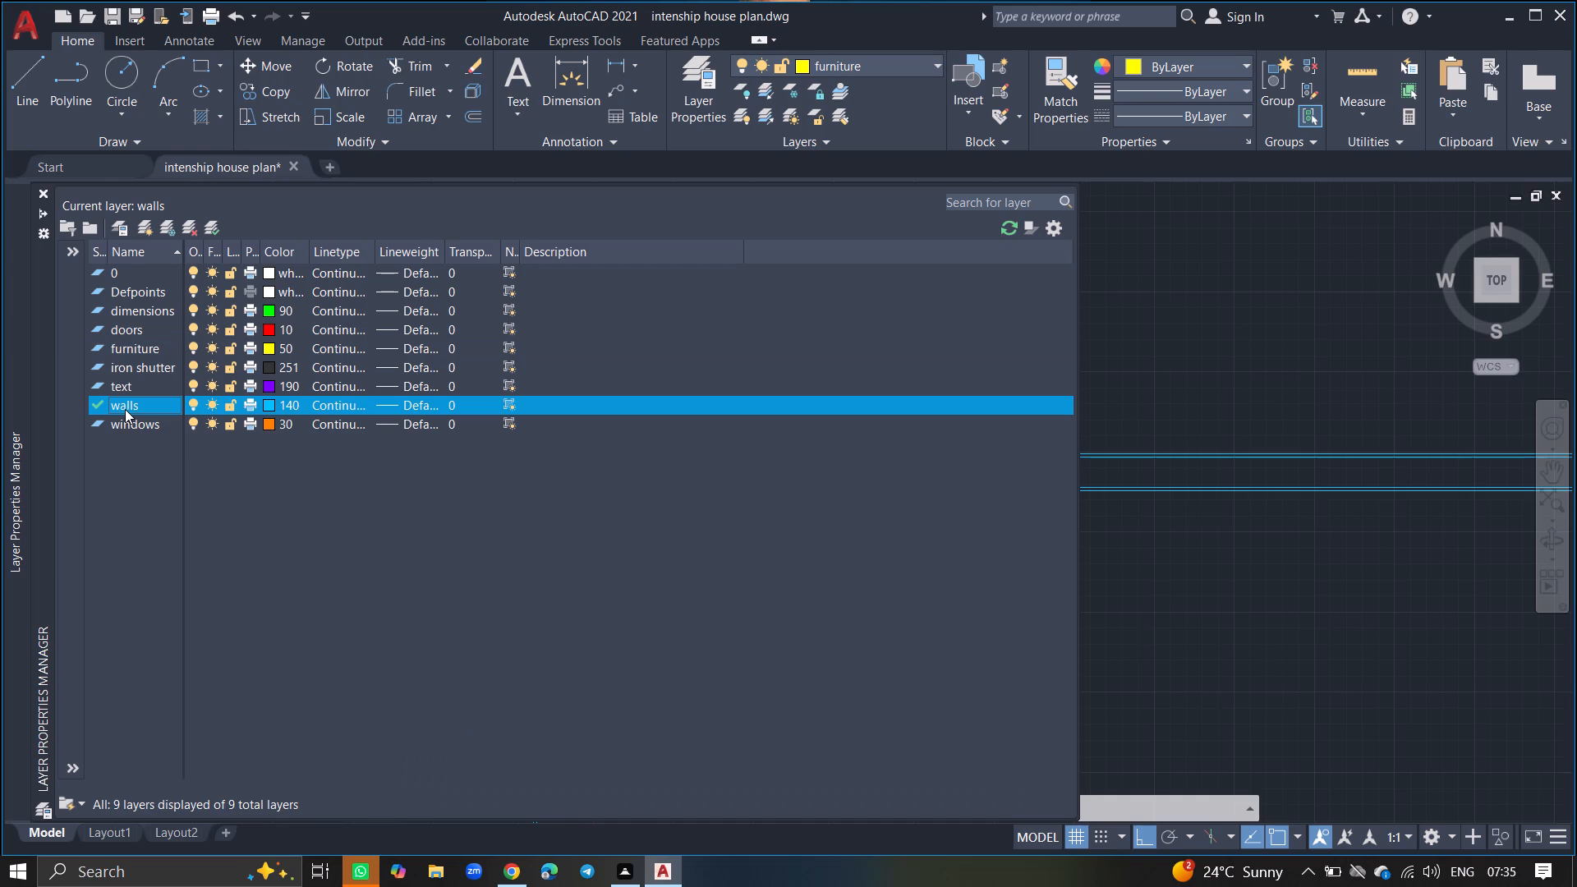
pyautogui.click(39, 190)
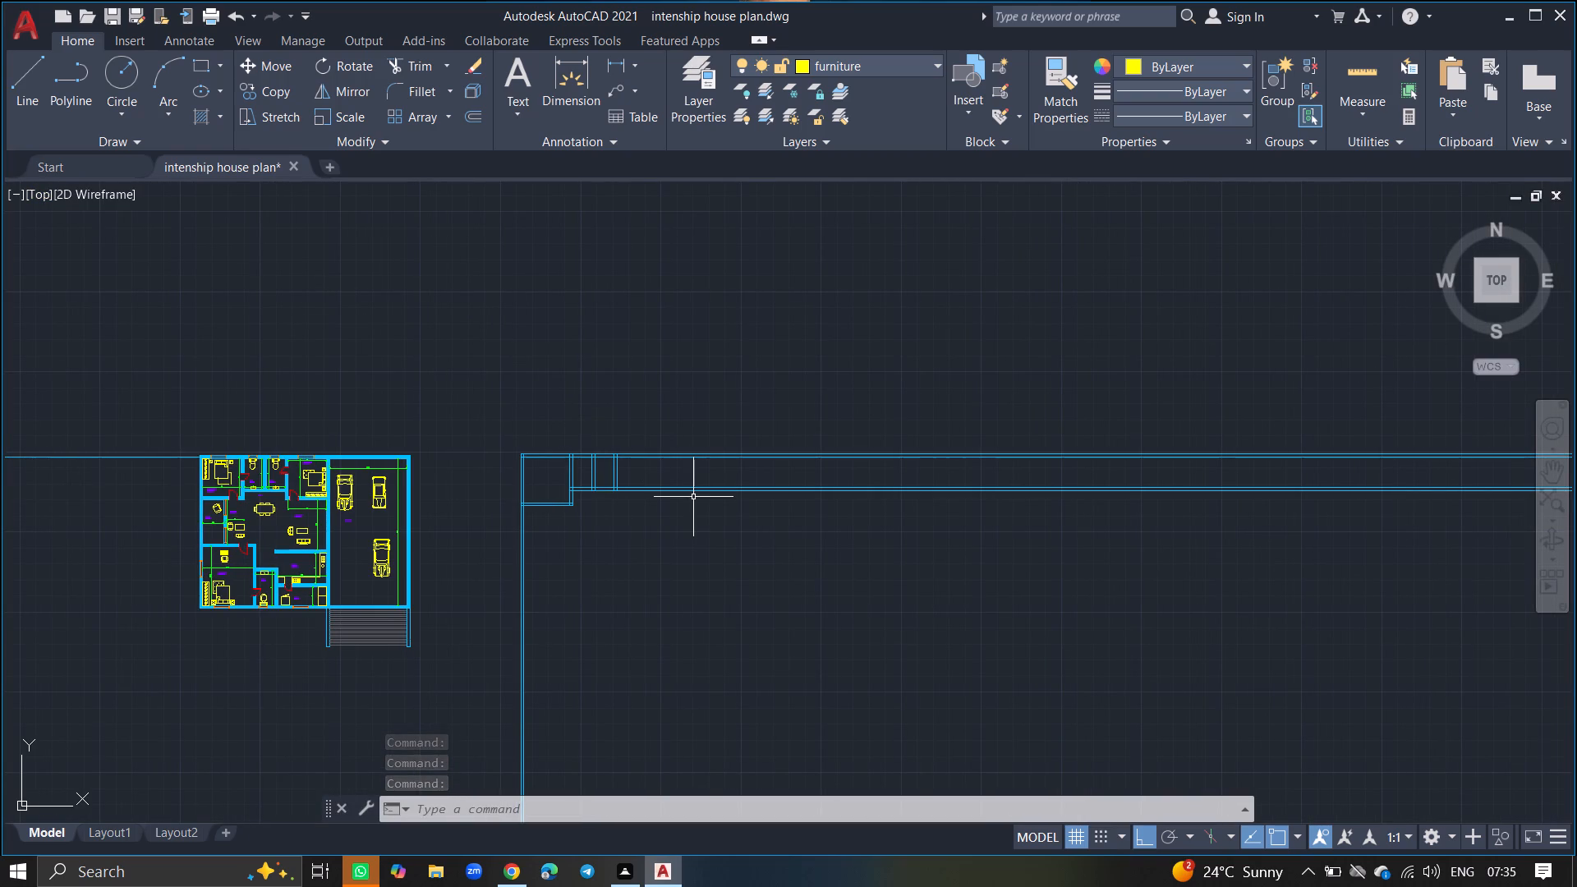
# Trim the two south wall lines of the small northern rooms where they run east past the last partition in the second plan.
pyautogui.keyDown('ctrl'); pyautogui.scroll(1, 693, 497); pyautogui.keyUp('ctrl')
pyautogui.write('TRIM')
pyautogui.press('Return')
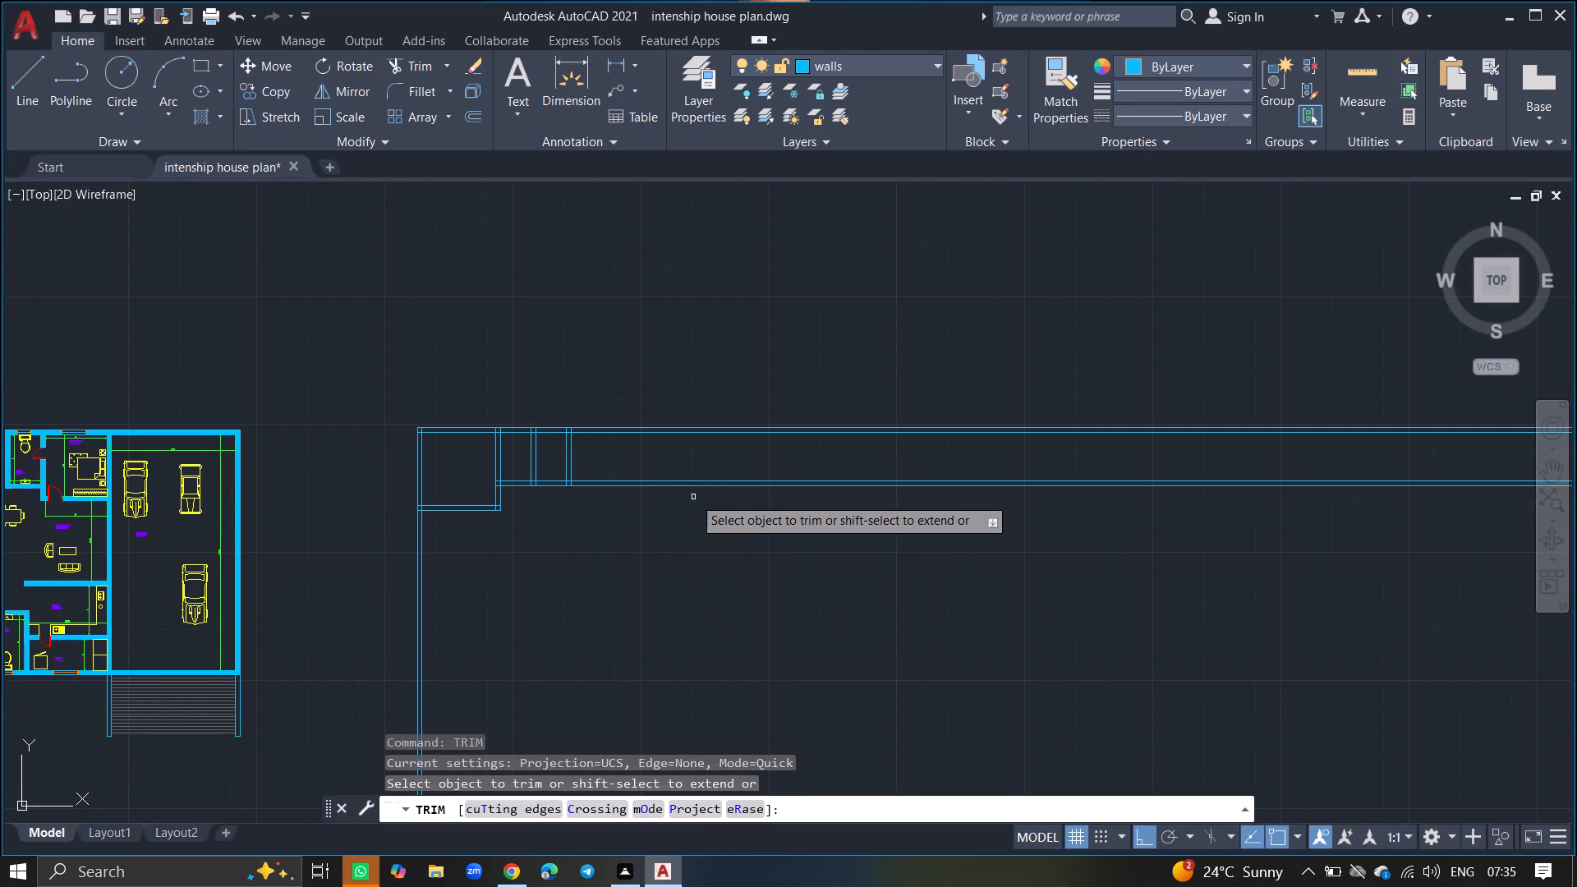
pyautogui.keyDown('ctrl'); pyautogui.scroll(6, 693, 497); pyautogui.keyUp('ctrl')
pyautogui.click(524, 425)
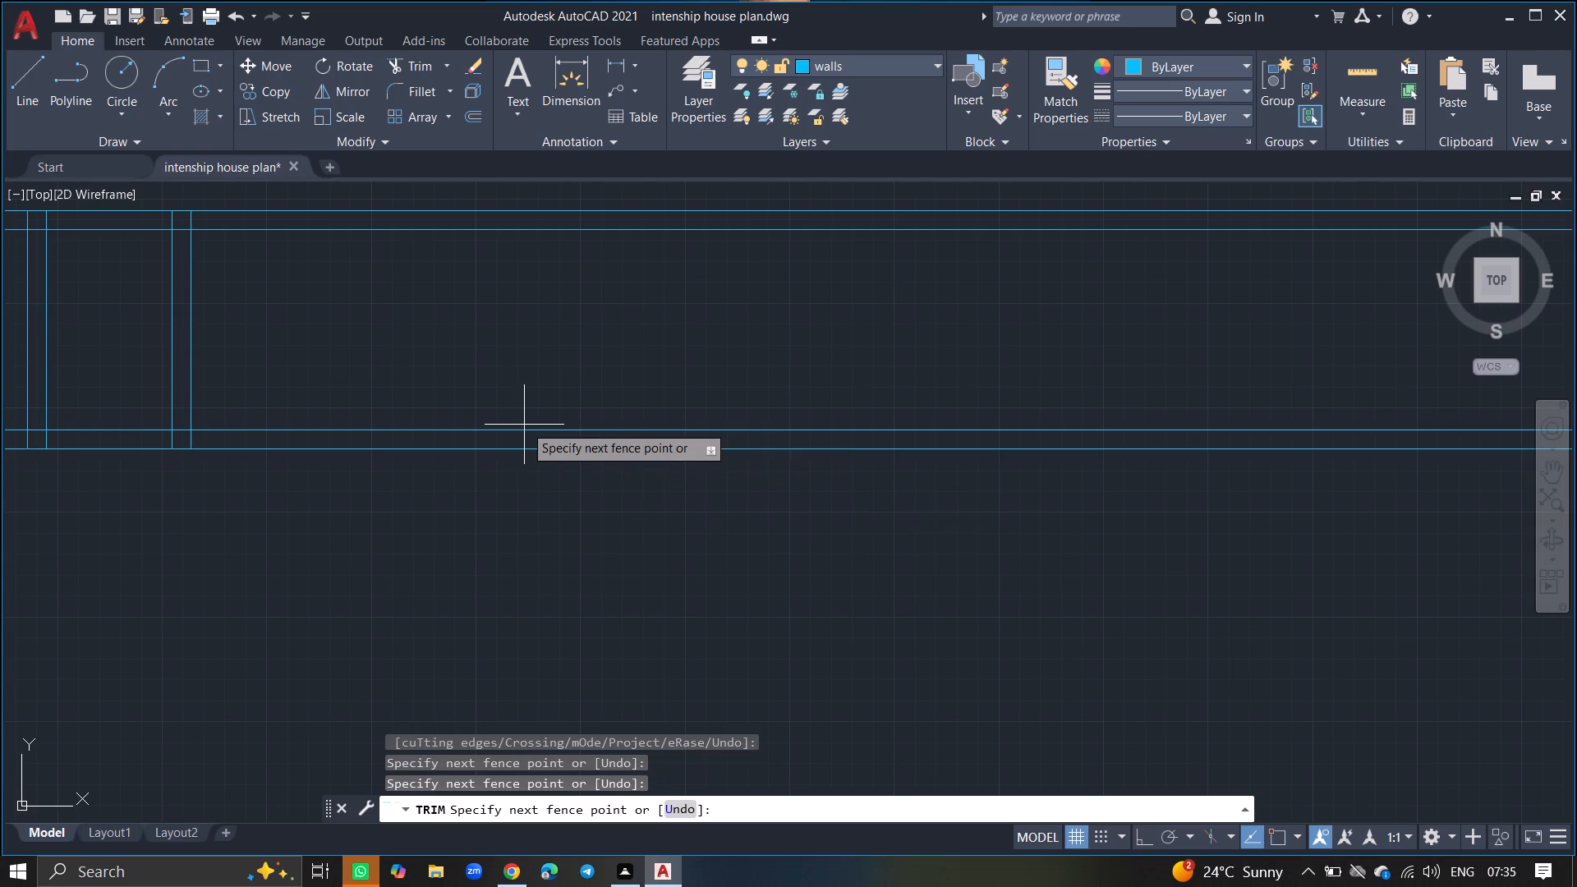
pyautogui.click(513, 538)
pyautogui.press('Return')
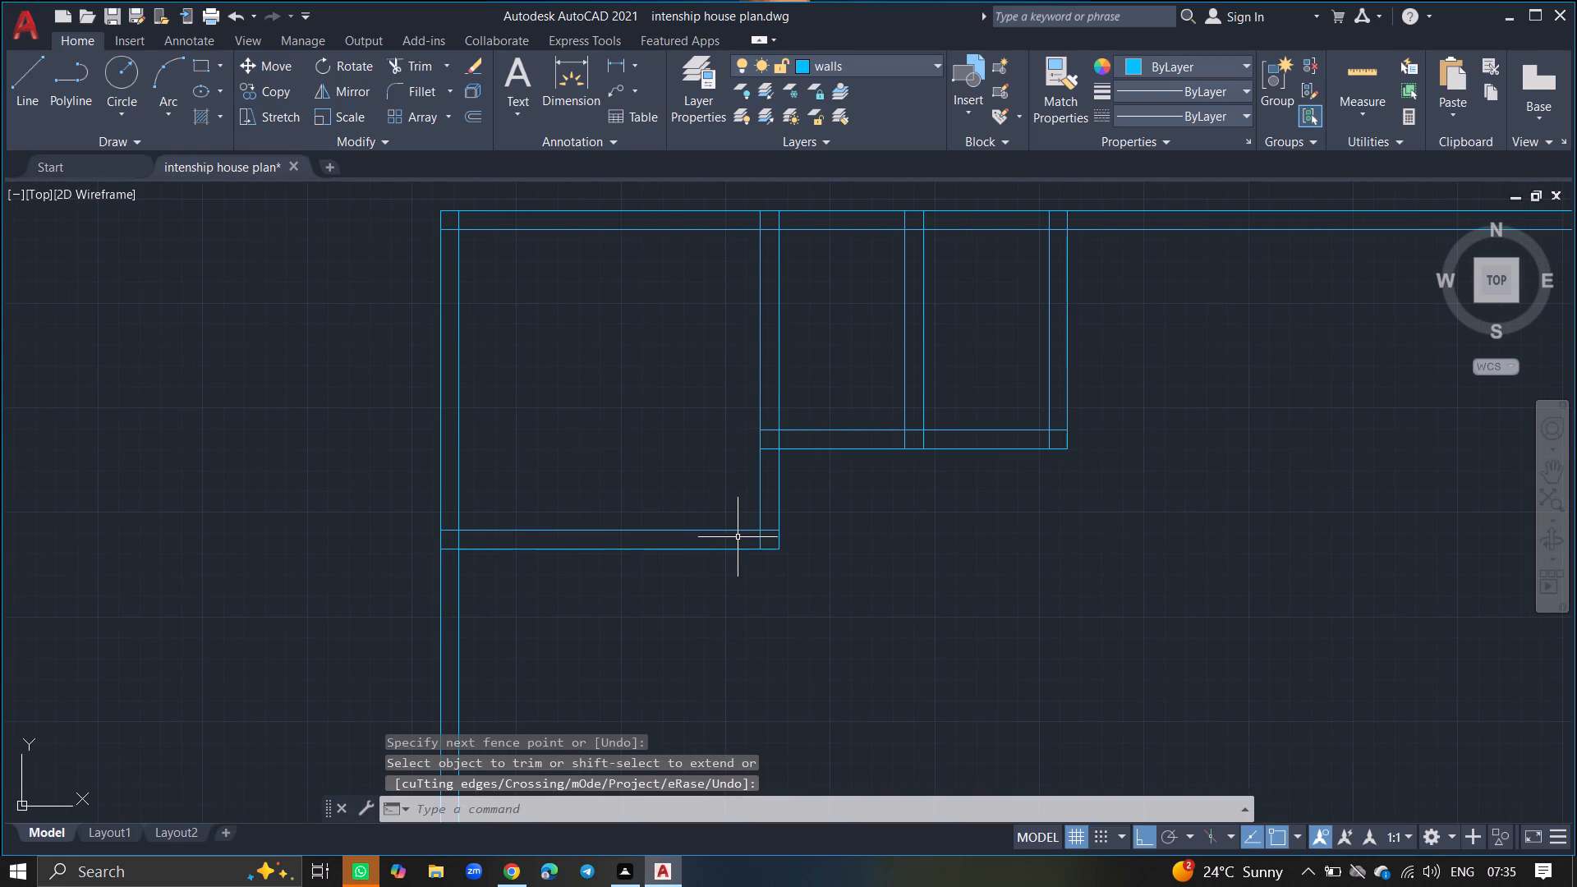
# Offset the outer east wall line of the easternmost small room 12' to the east.
pyautogui.press('o')
pyautogui.write('FF')
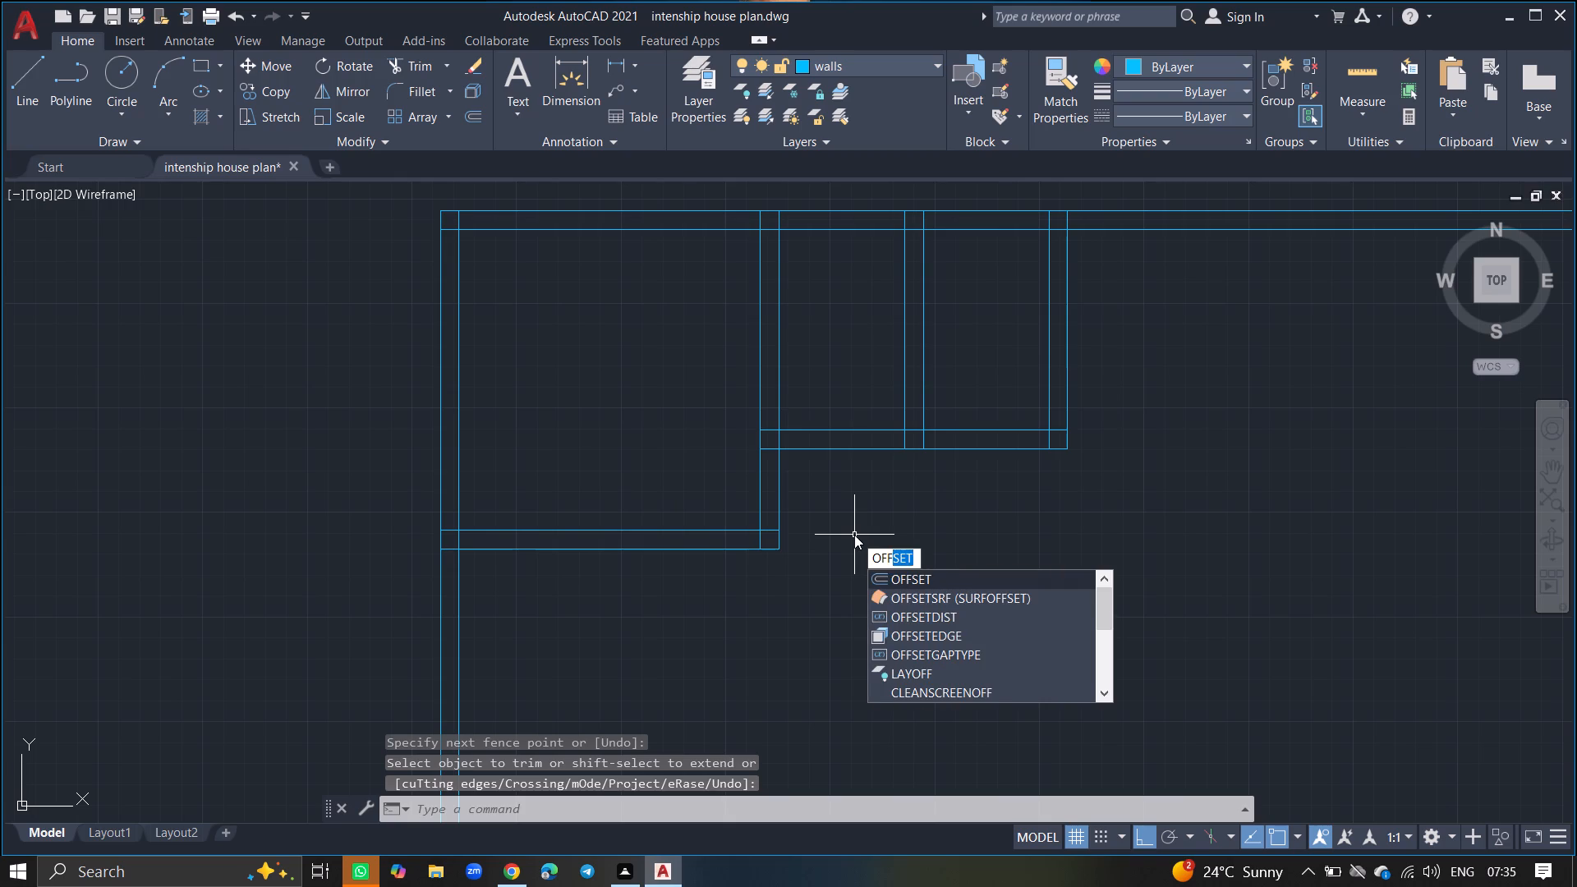
pyautogui.write('SET')
pyautogui.press('Return')
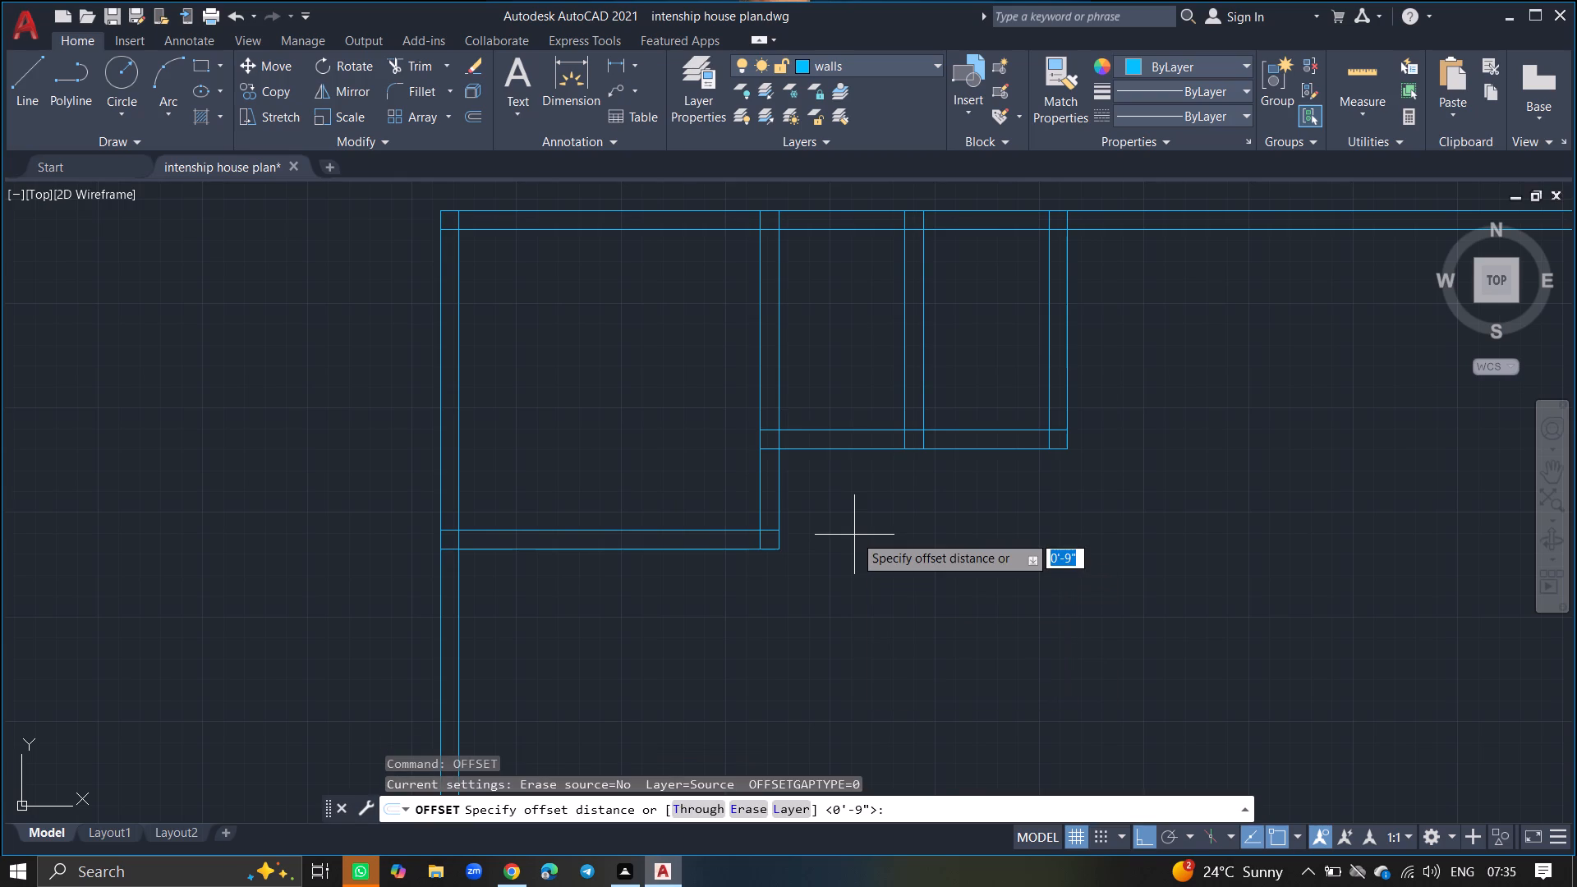
pyautogui.write('12')
pyautogui.press("'")
pyautogui.press('Return')
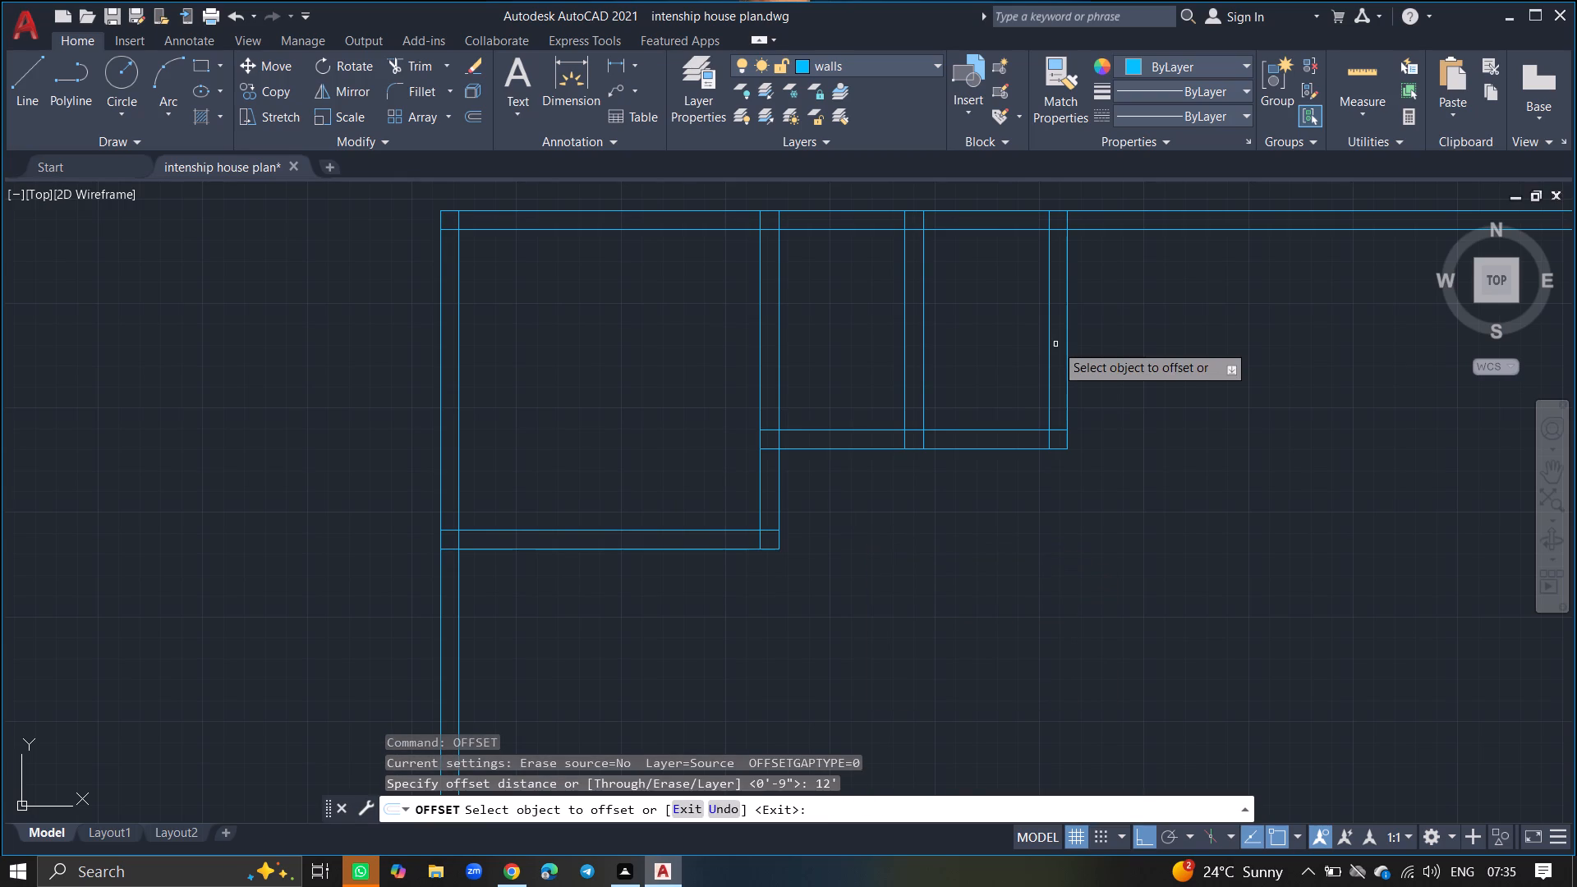
pyautogui.click(1070, 347)
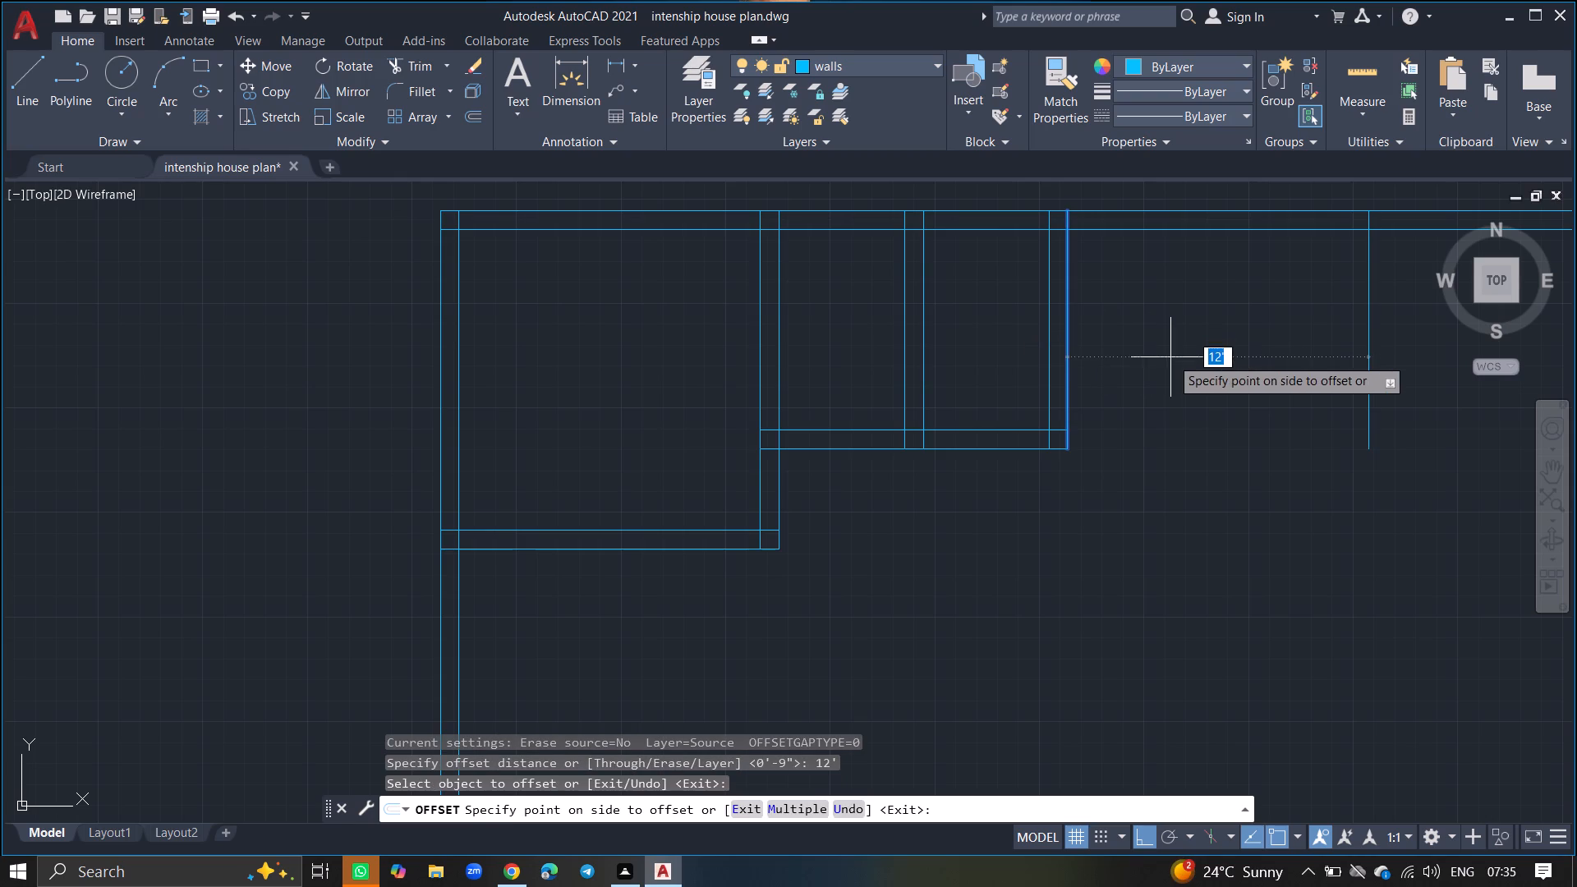
pyautogui.click(1170, 357)
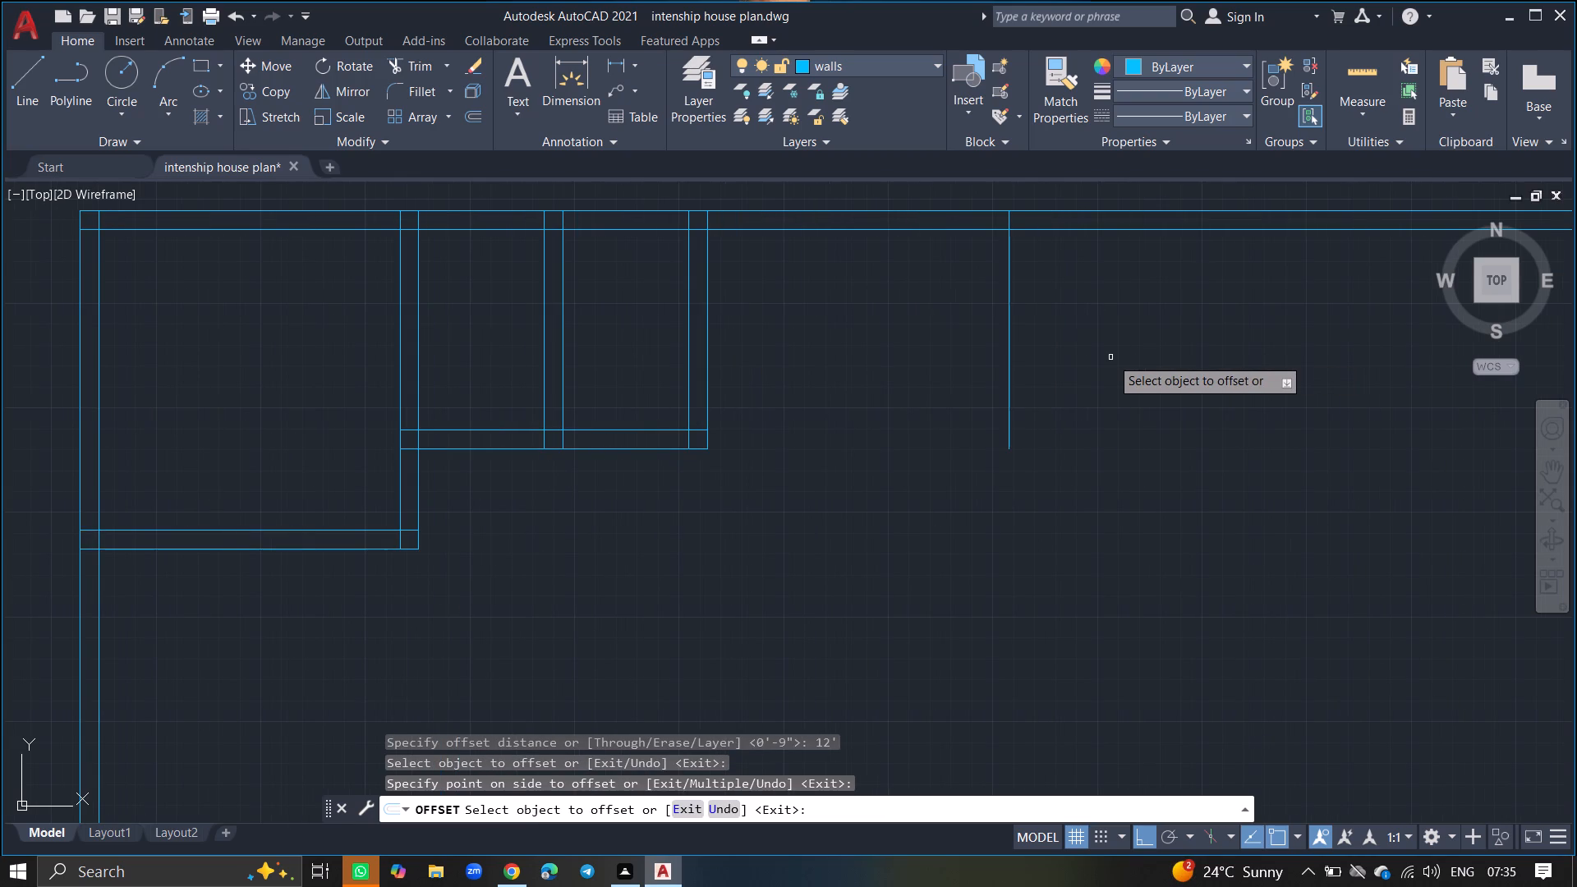
pyautogui.press('Return')
# Offset the inner line of the second plan's north wall 12' to the south.
pyautogui.press('o')
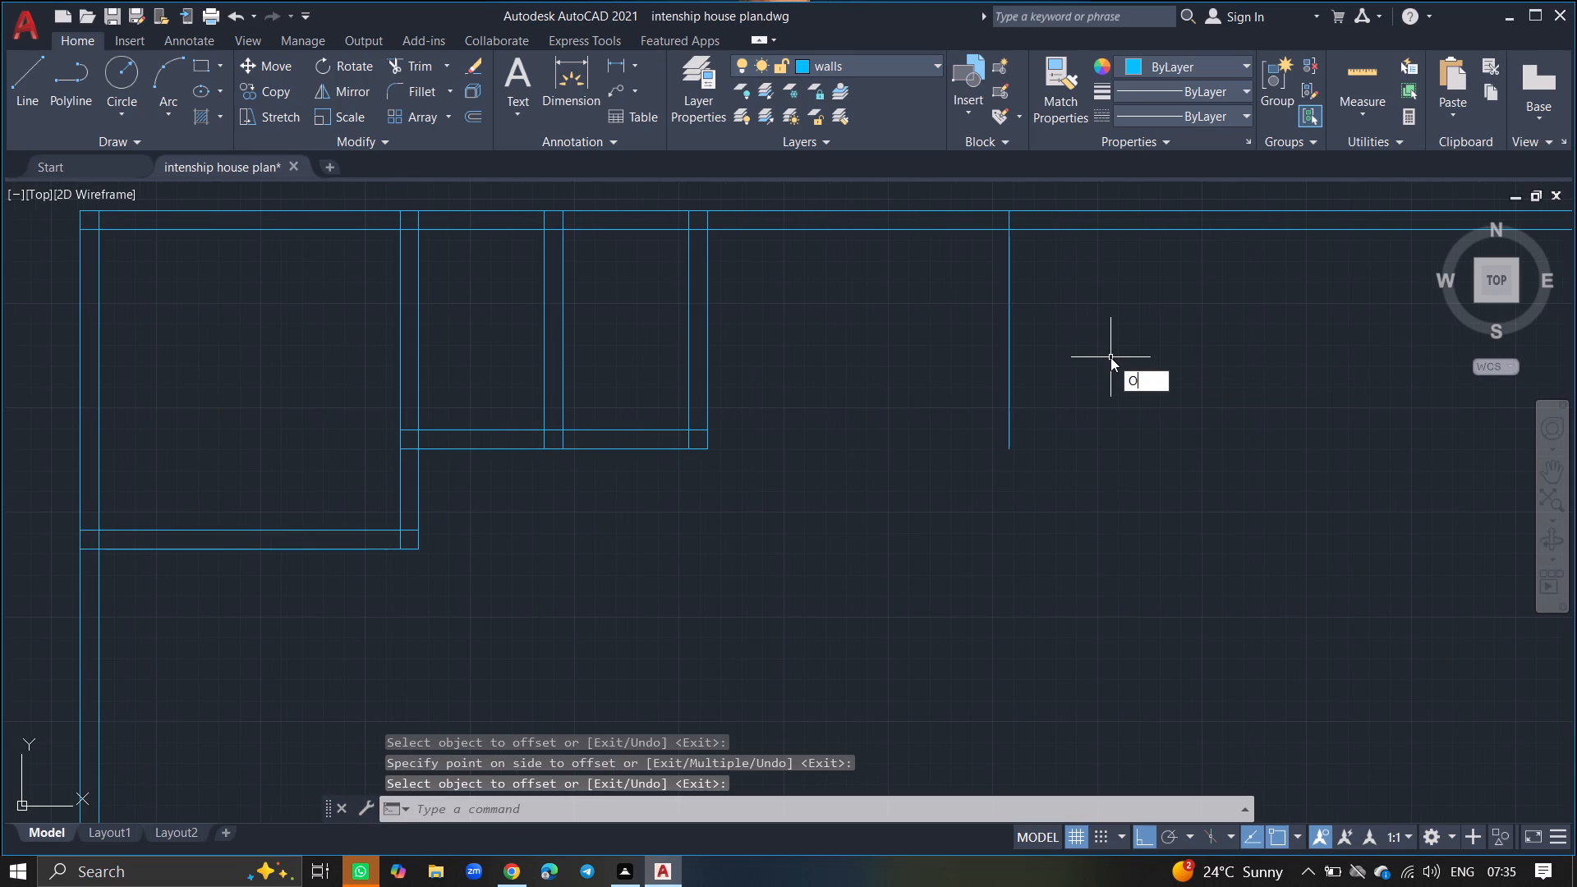
pyautogui.write('FF')
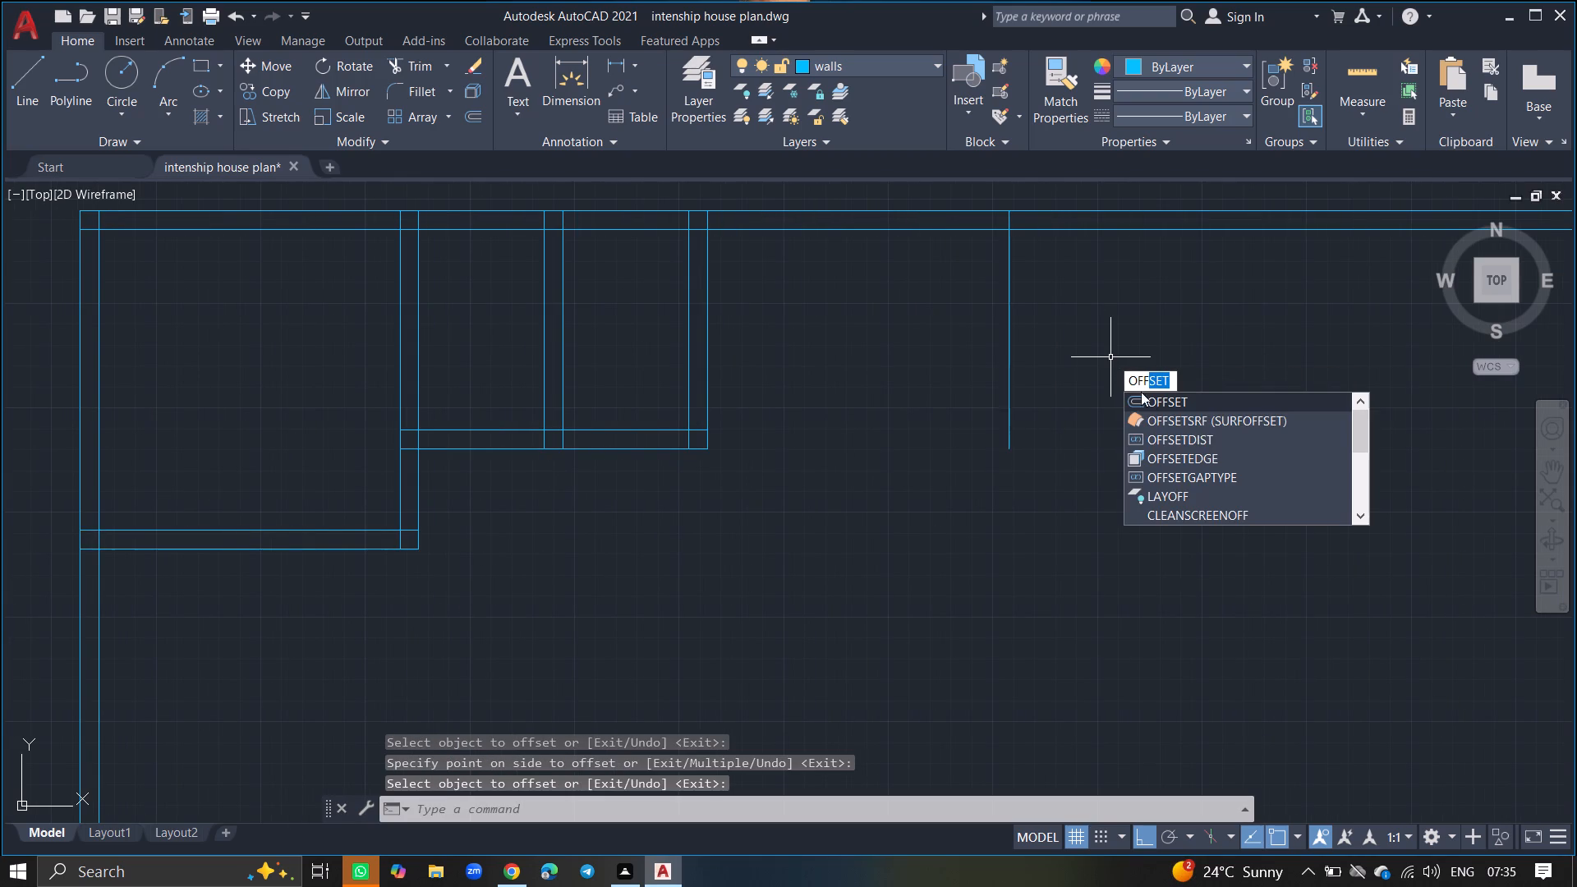
pyautogui.click(1149, 402)
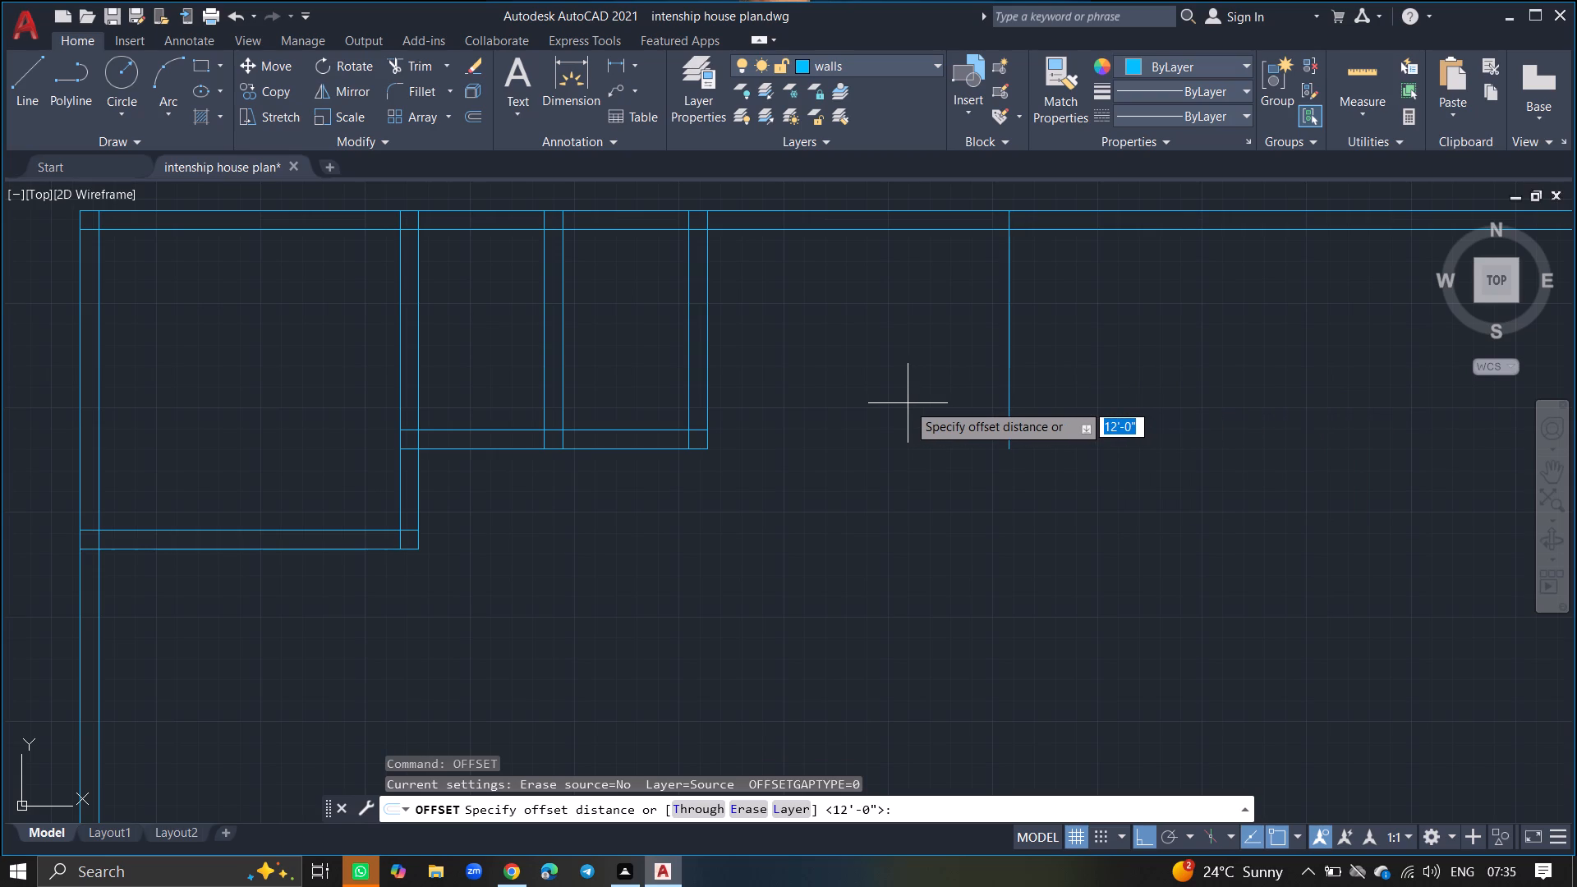
pyautogui.press('Return')
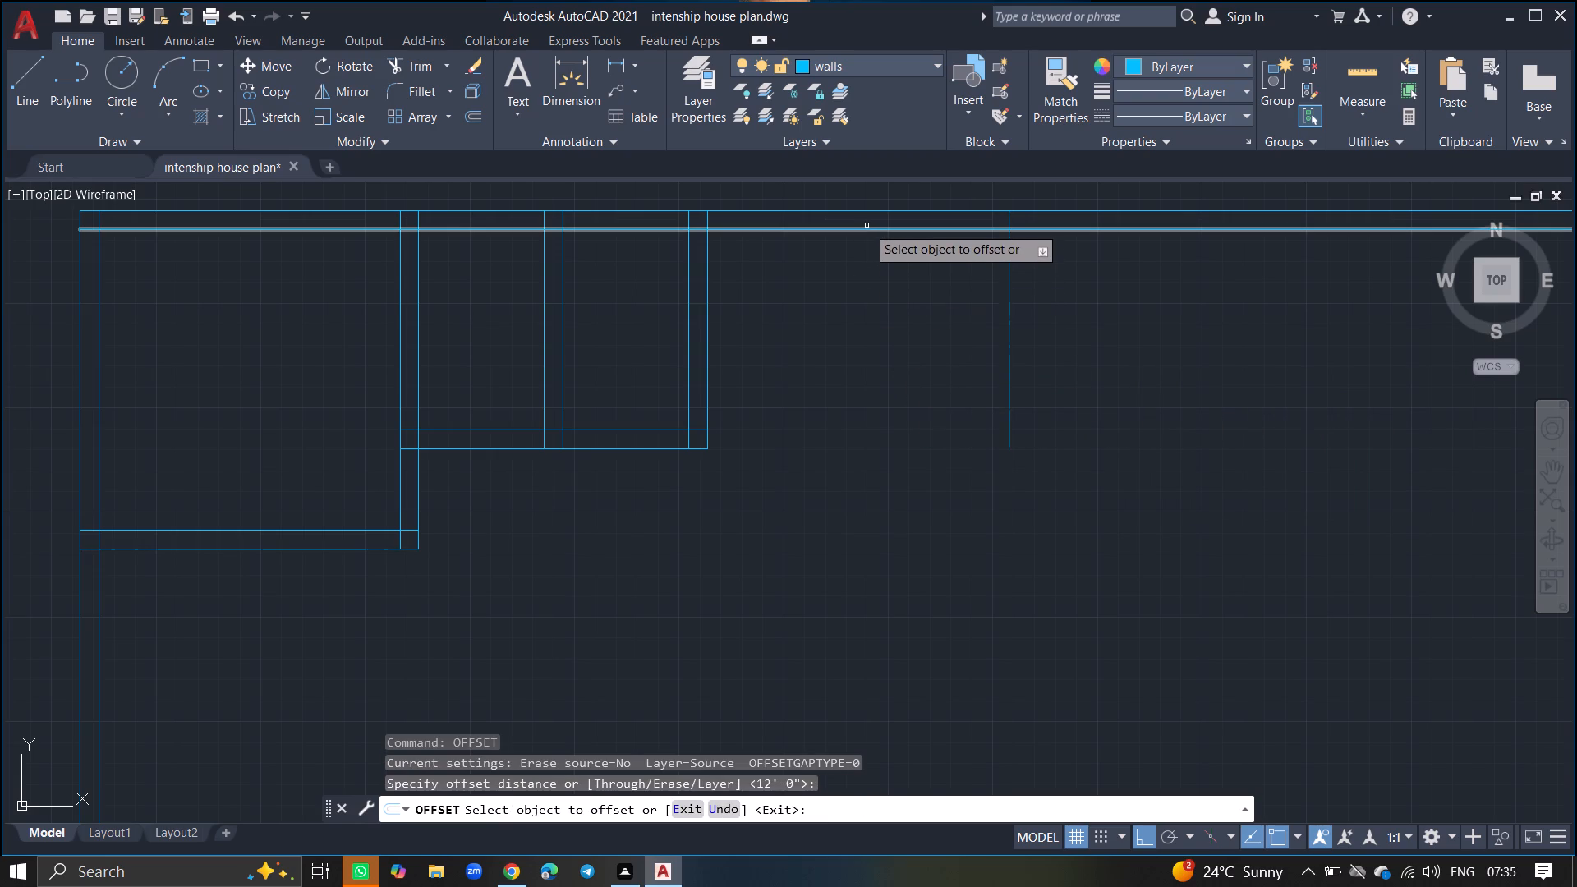
pyautogui.click(867, 226)
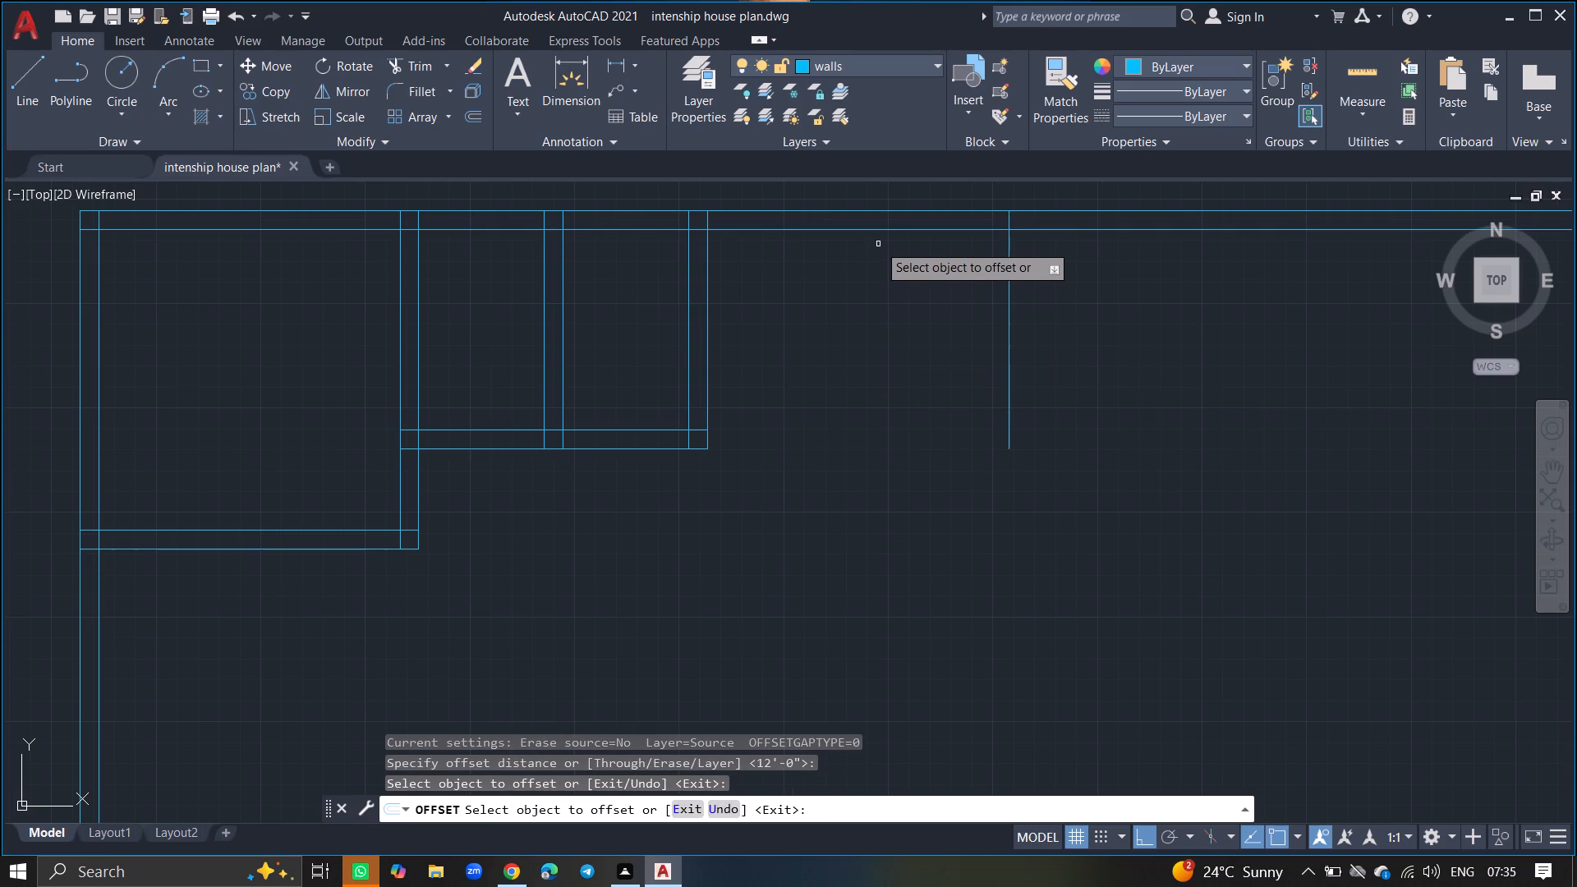
pyautogui.click(873, 230)
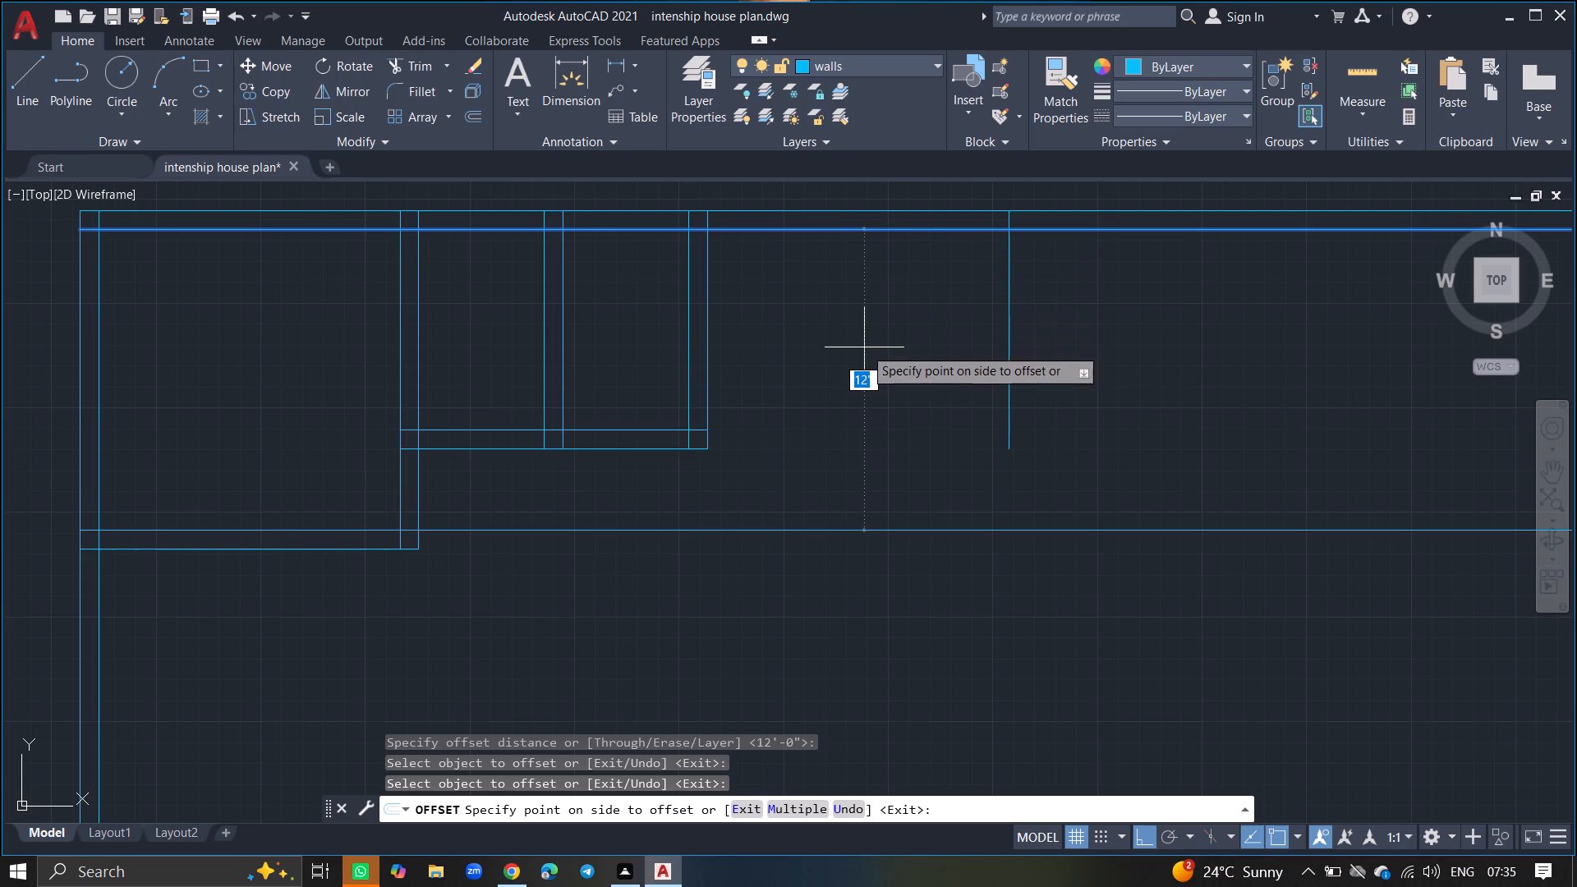
pyautogui.click(864, 347)
pyautogui.press('Return')
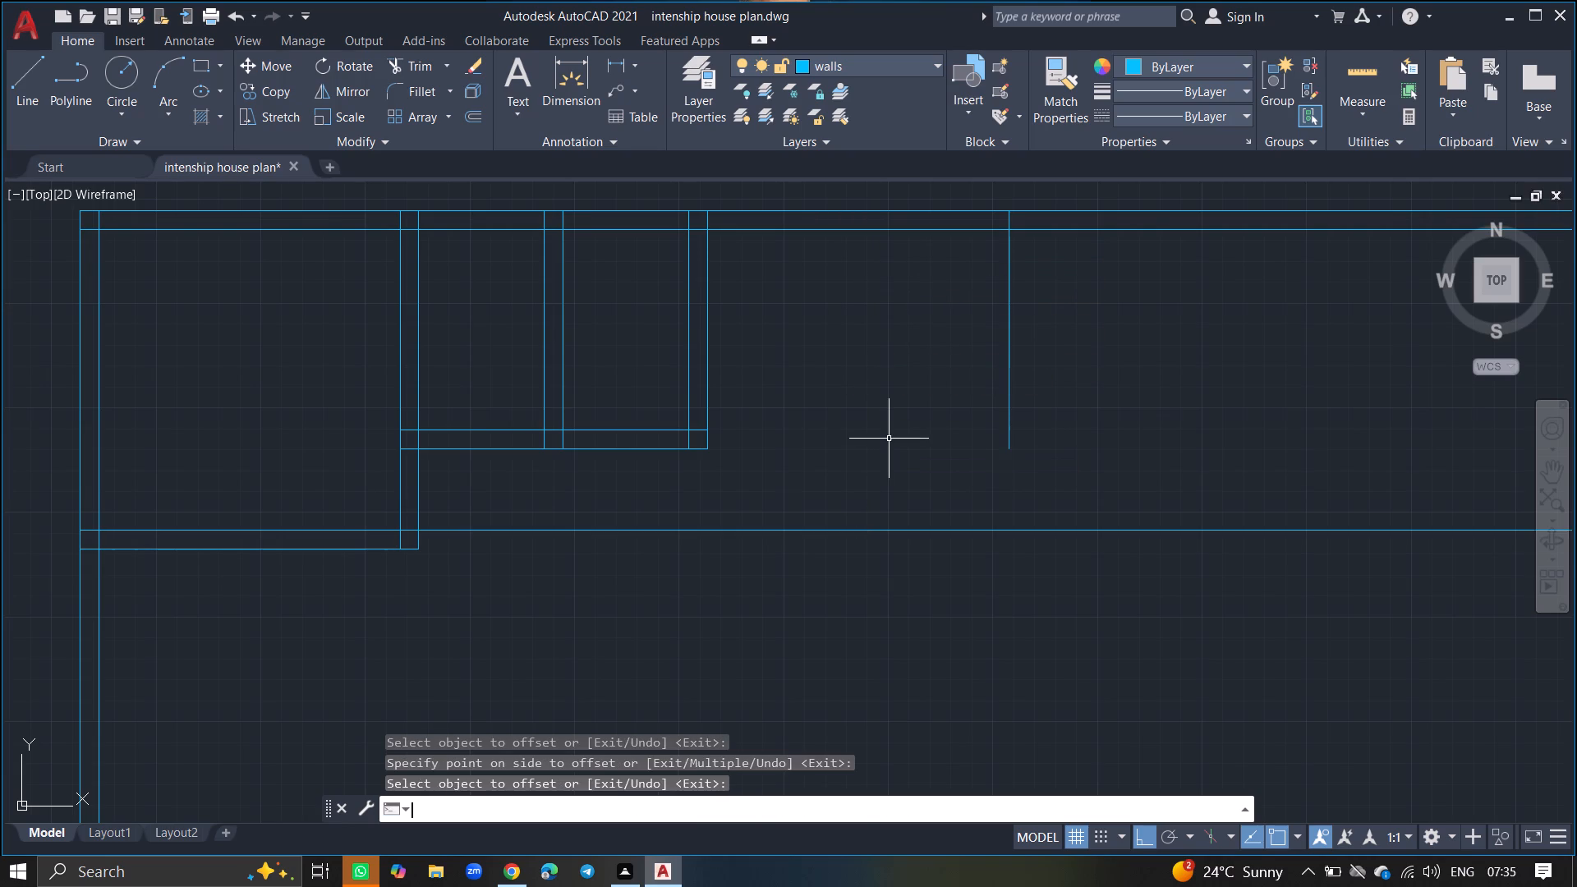
# Extend the new vertical wall line east of the small rooms south to the new horizontal wall line.
pyautogui.write('EX')
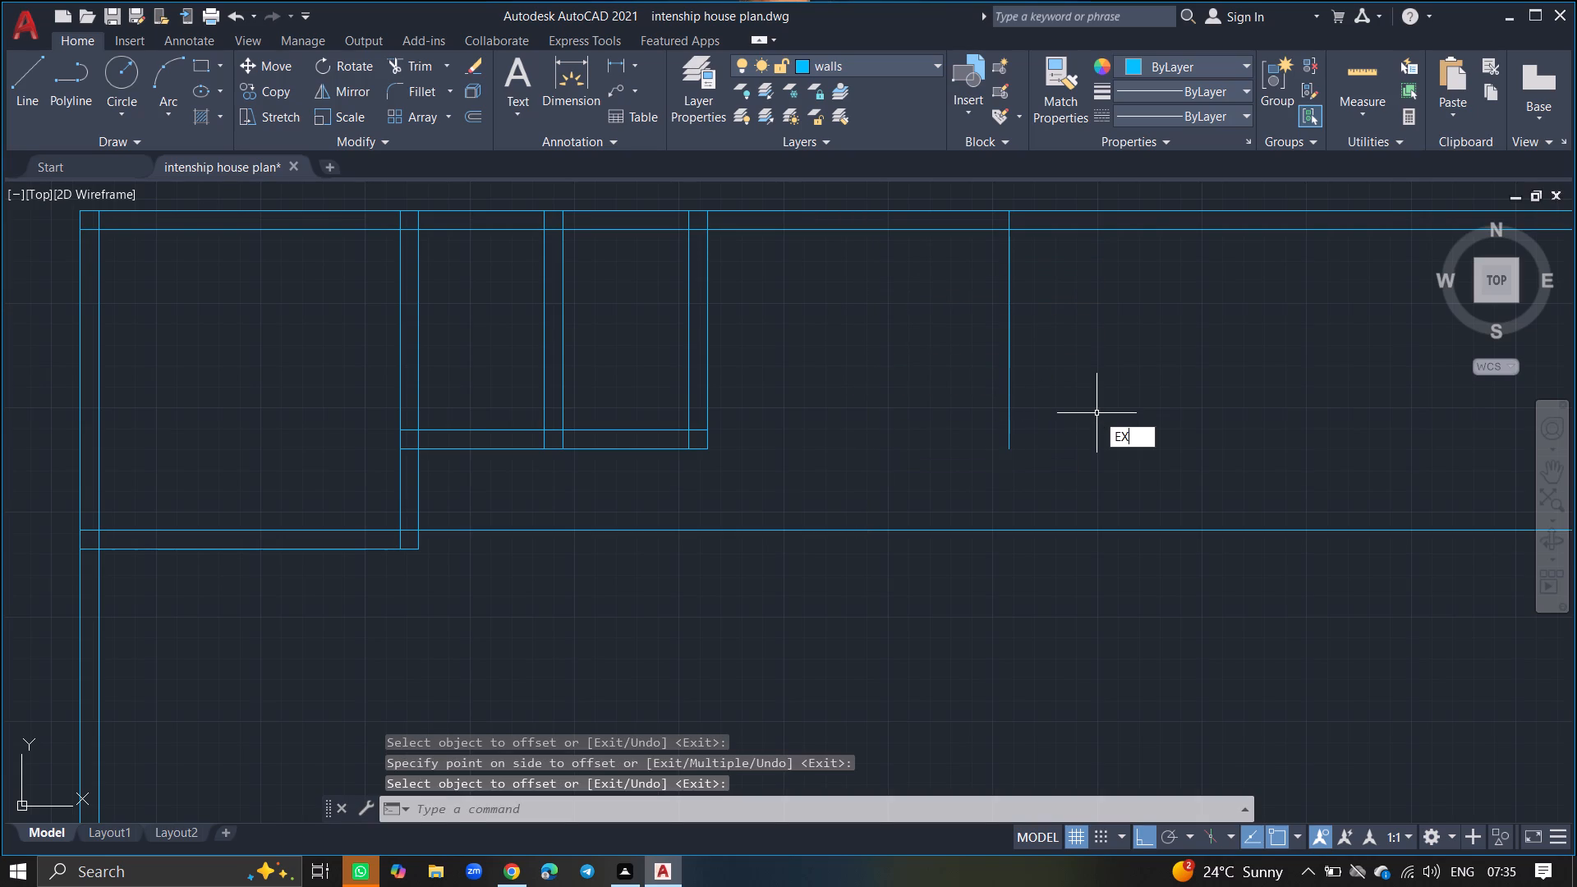
pyautogui.press('Return')
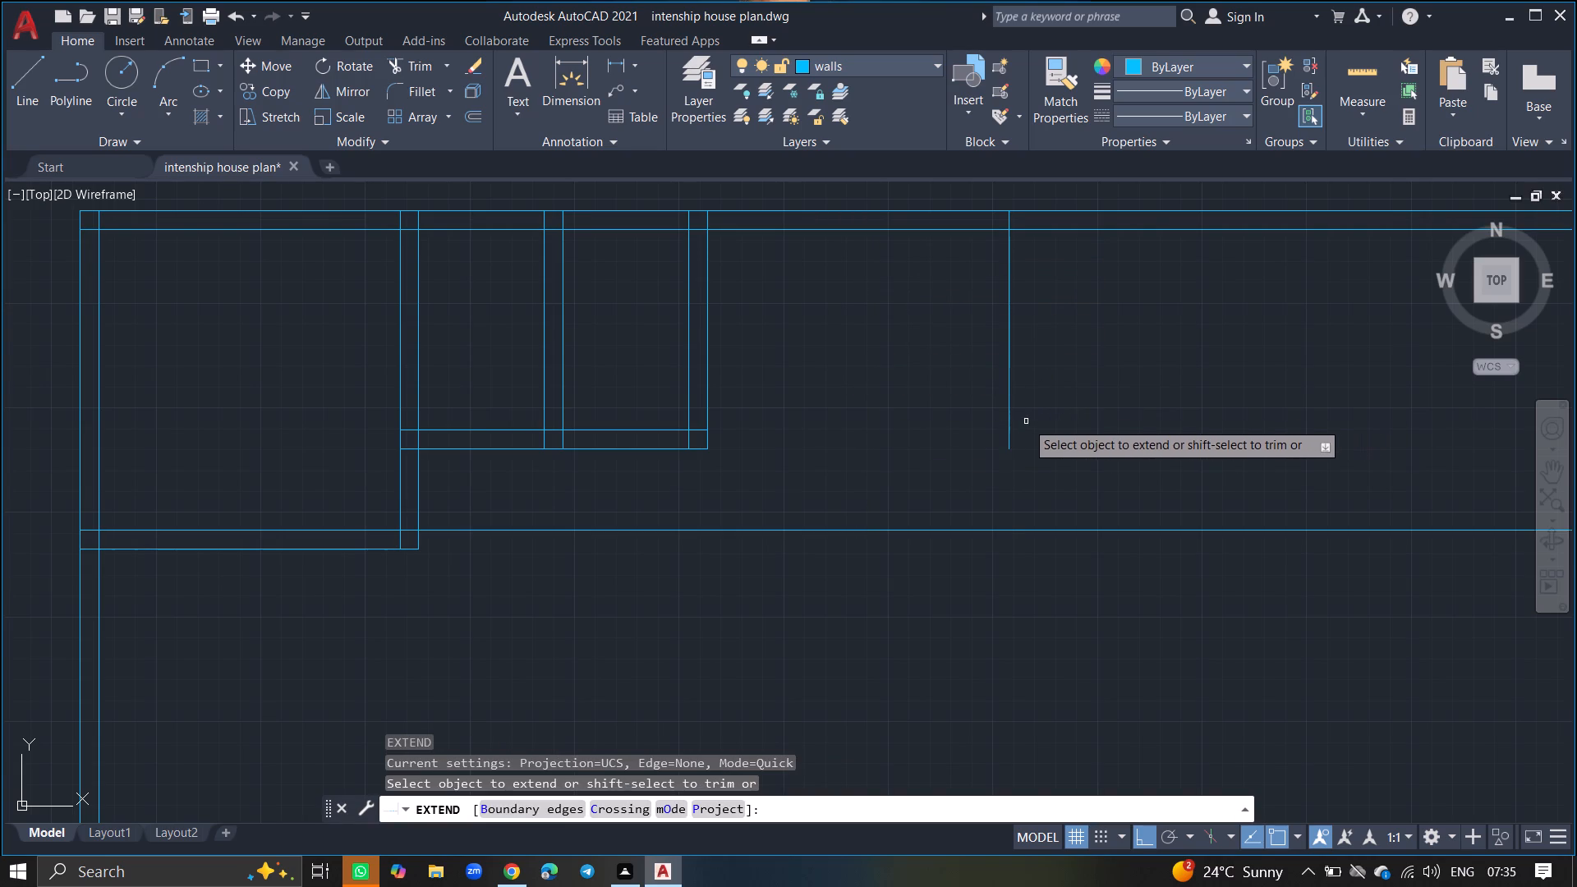
pyautogui.click(1009, 429)
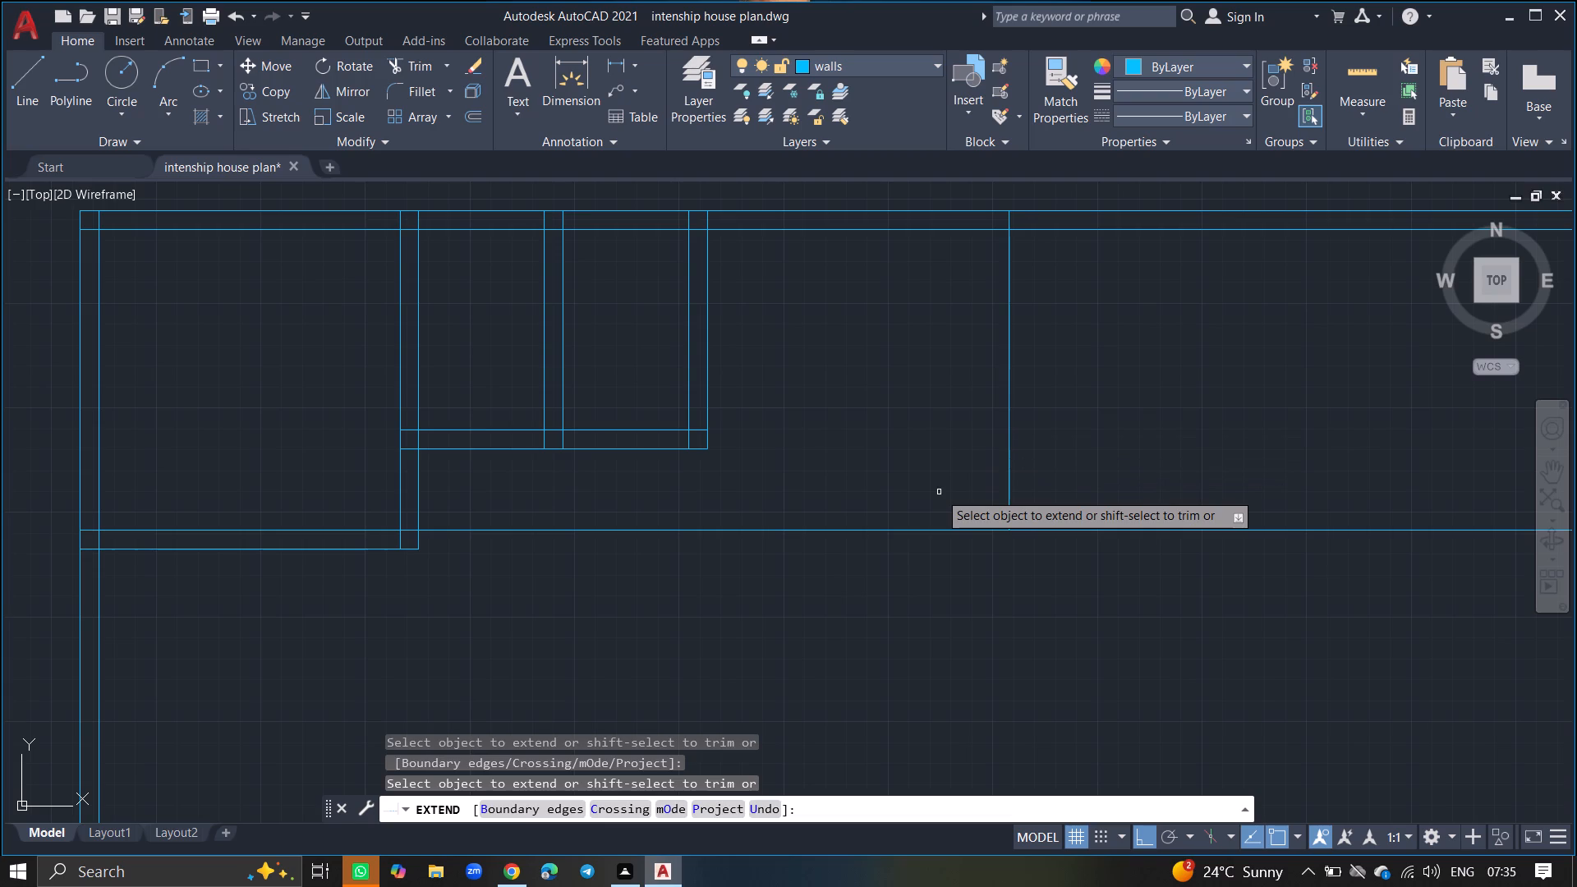
pyautogui.press('Return')
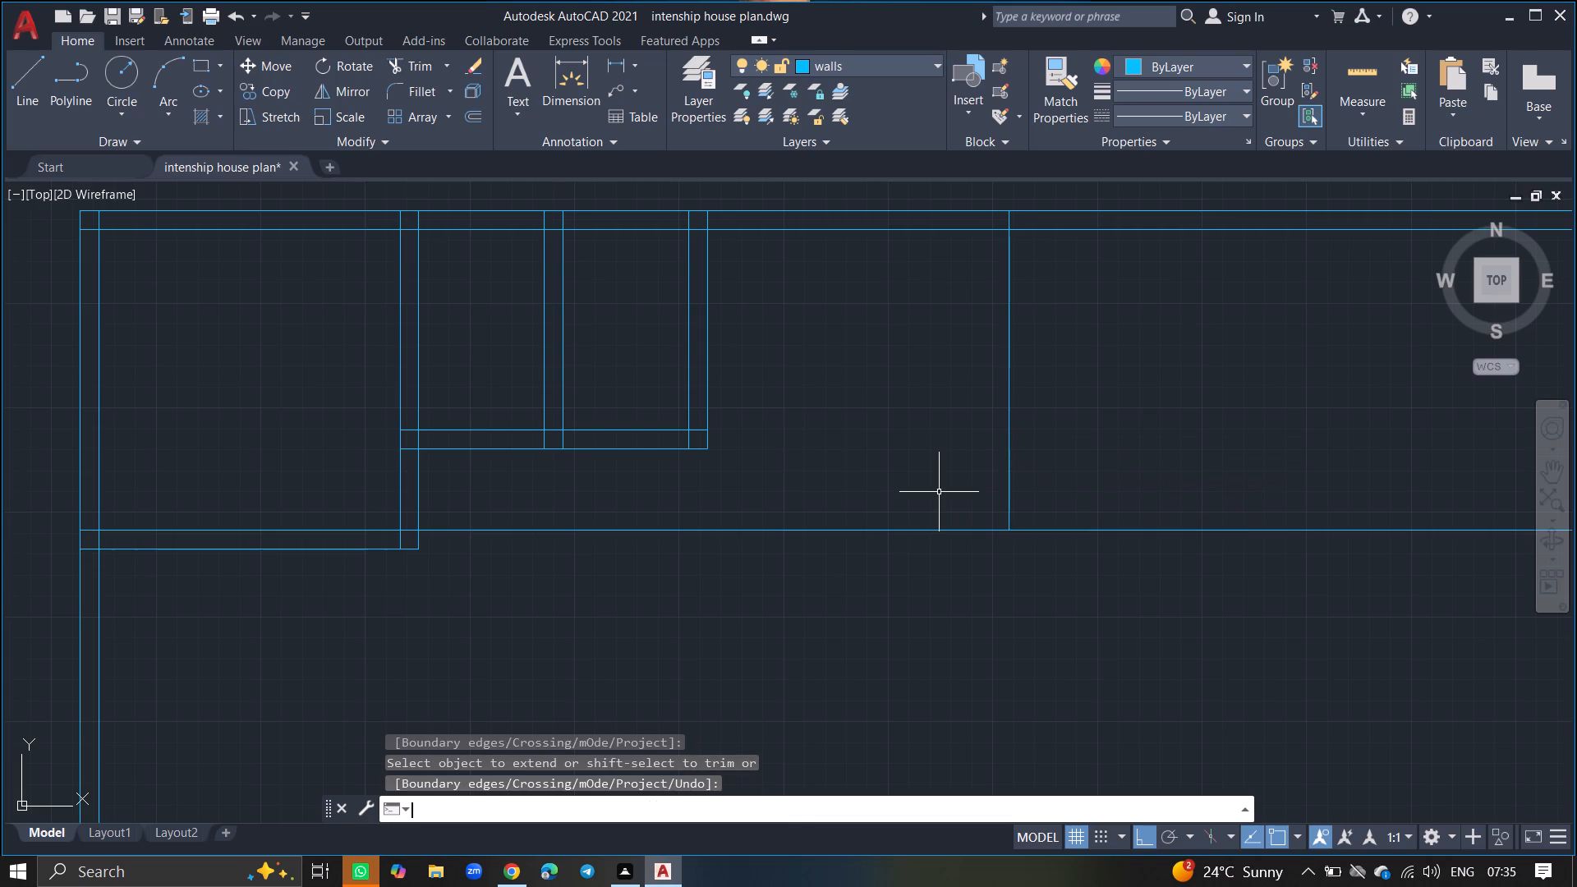
# Offset the horizontal wall line south of the second plan's northern rooms 9" to the south.
pyautogui.press('o')
pyautogui.write('FF')
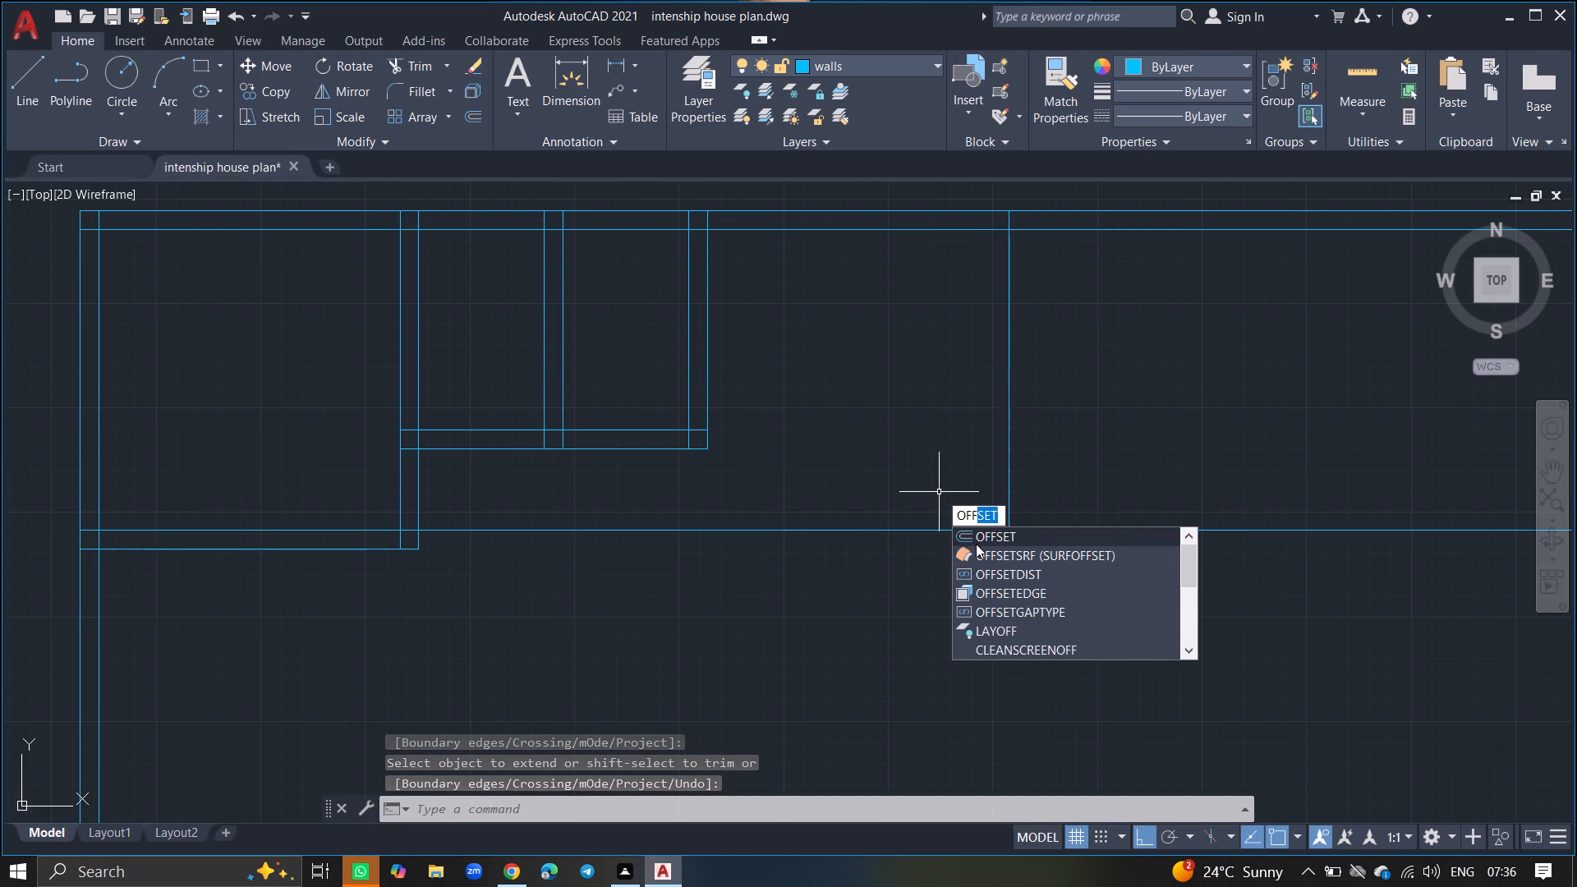
pyautogui.click(976, 533)
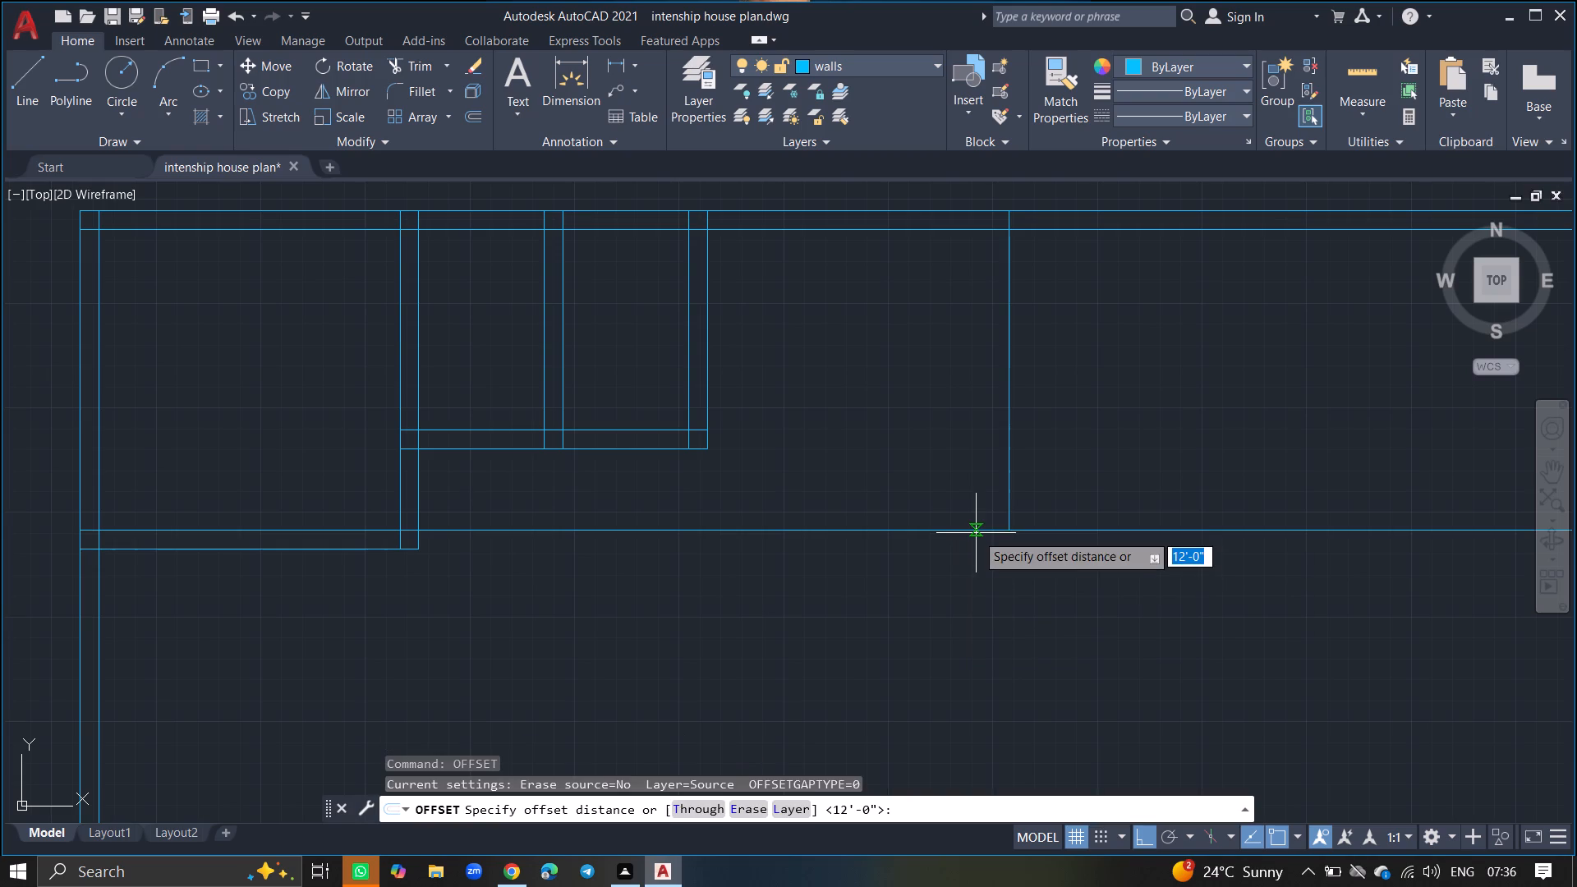
pyautogui.press('9')
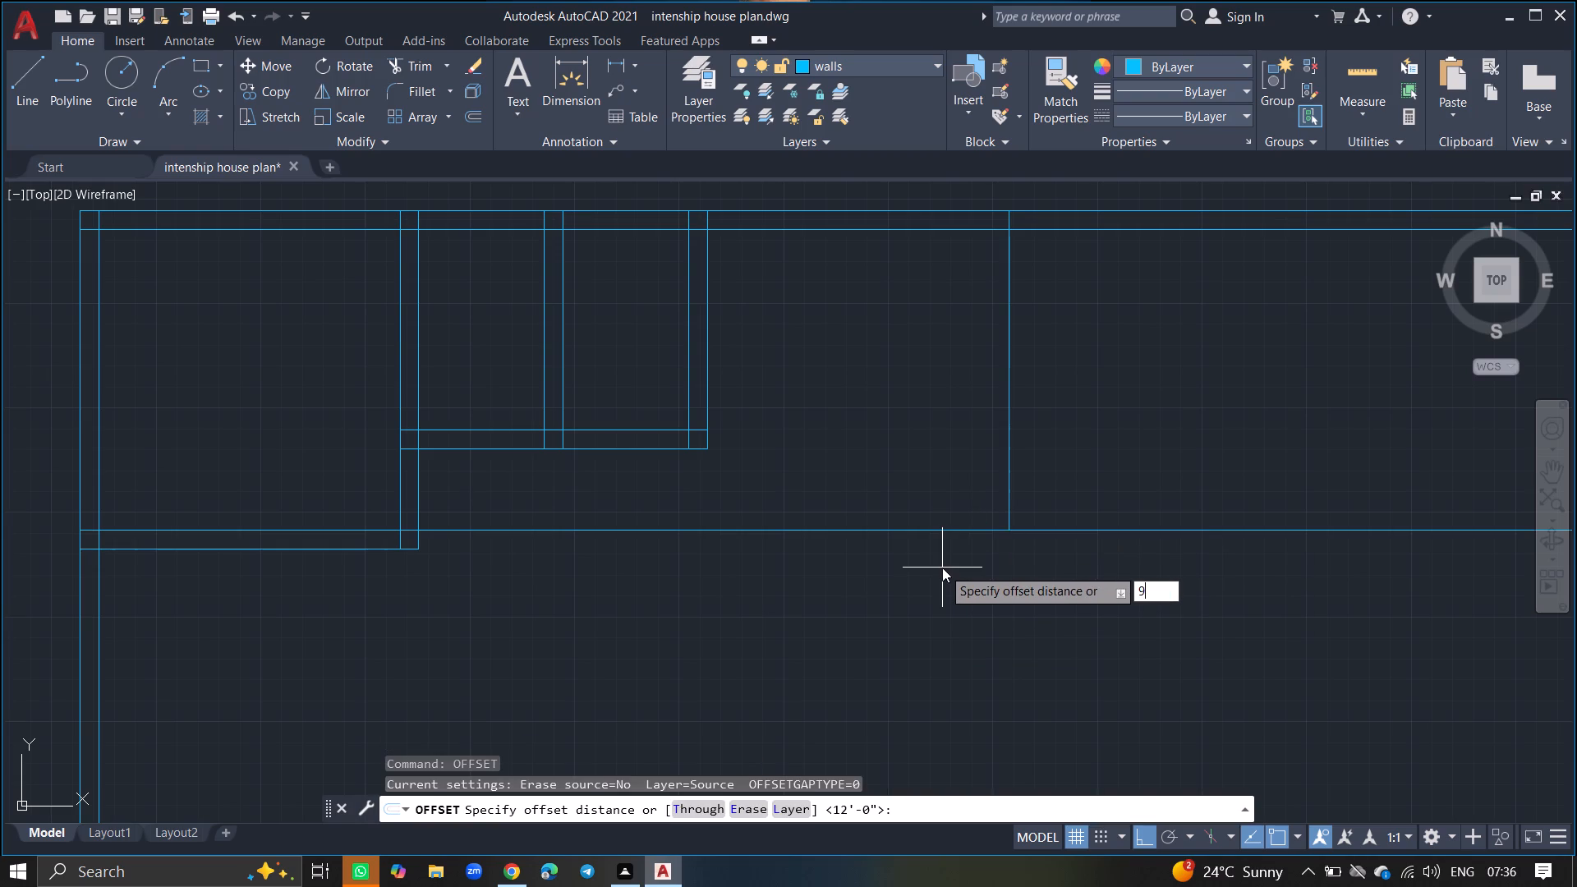
pyautogui.hotkey('shift', '"')
pyautogui.press('Return')
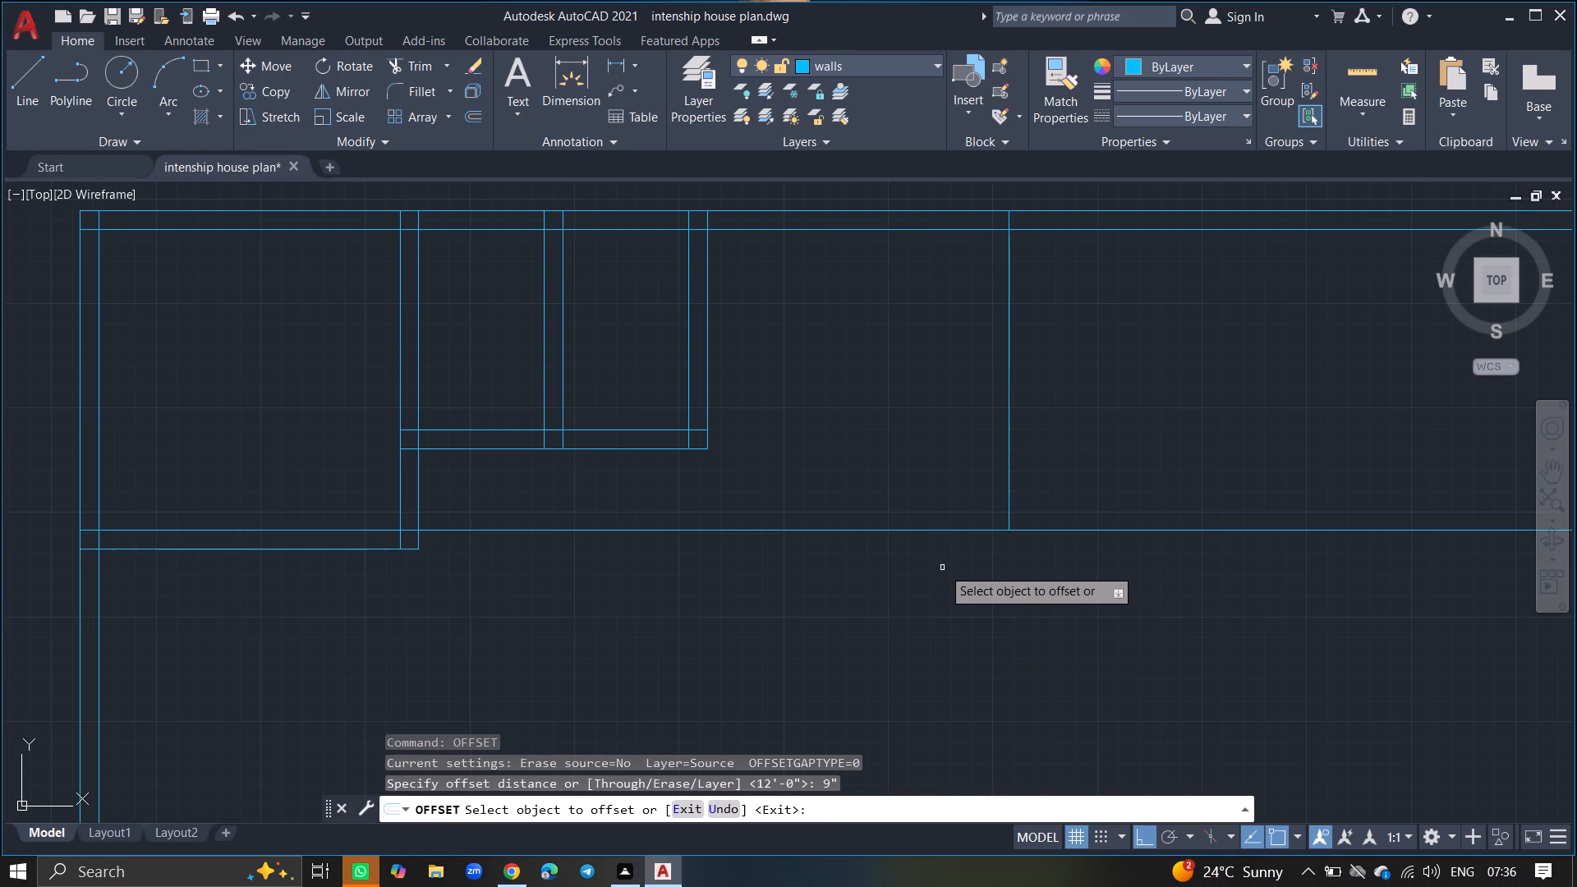
pyautogui.click(937, 531)
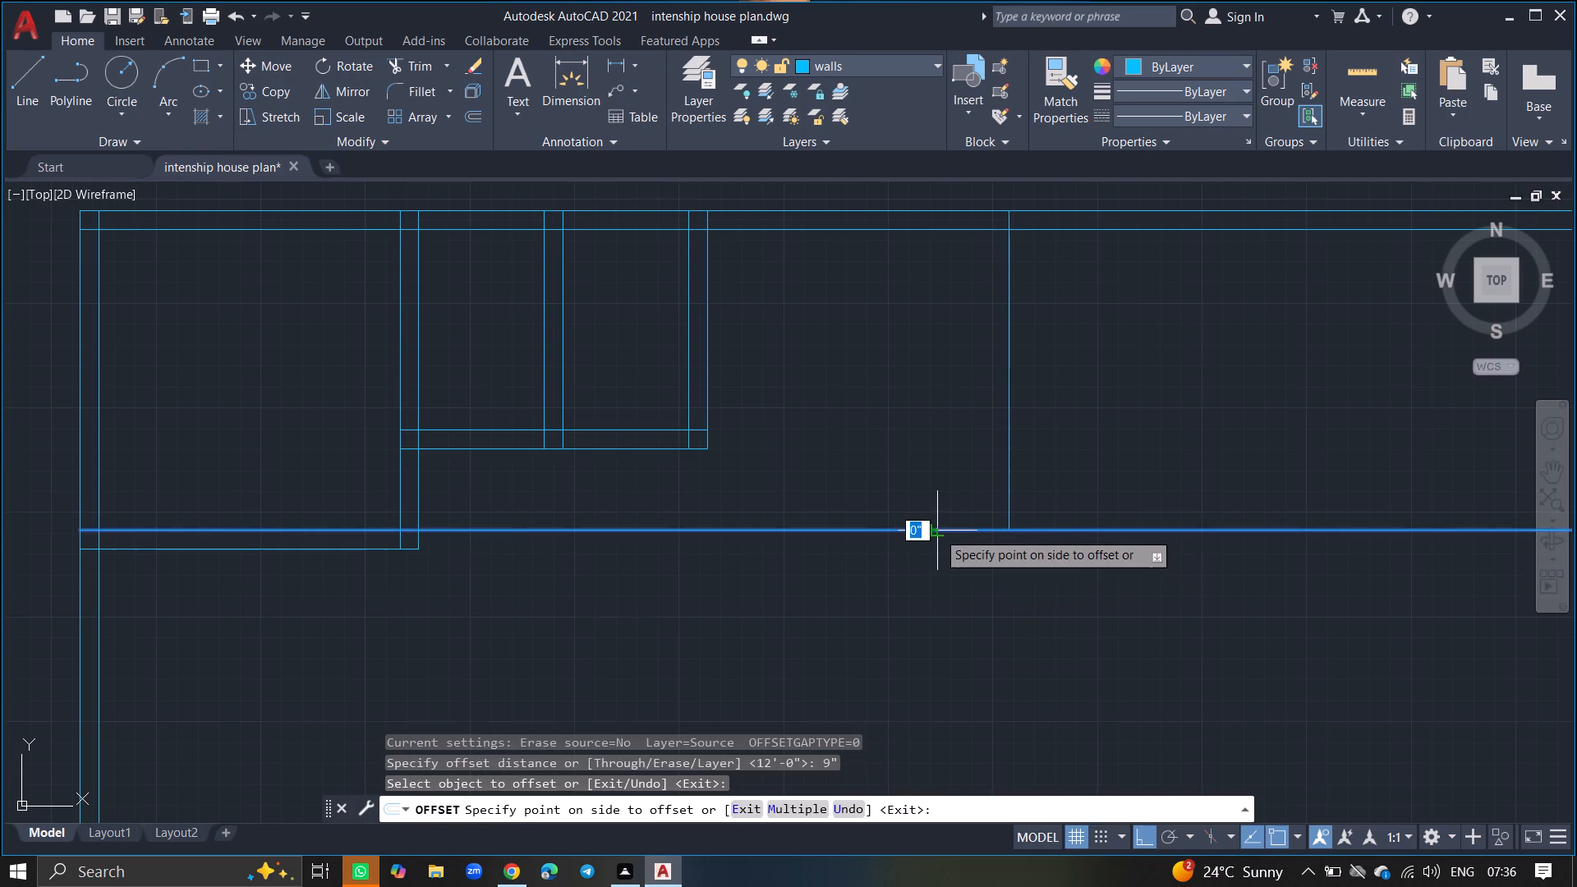
pyautogui.click(931, 608)
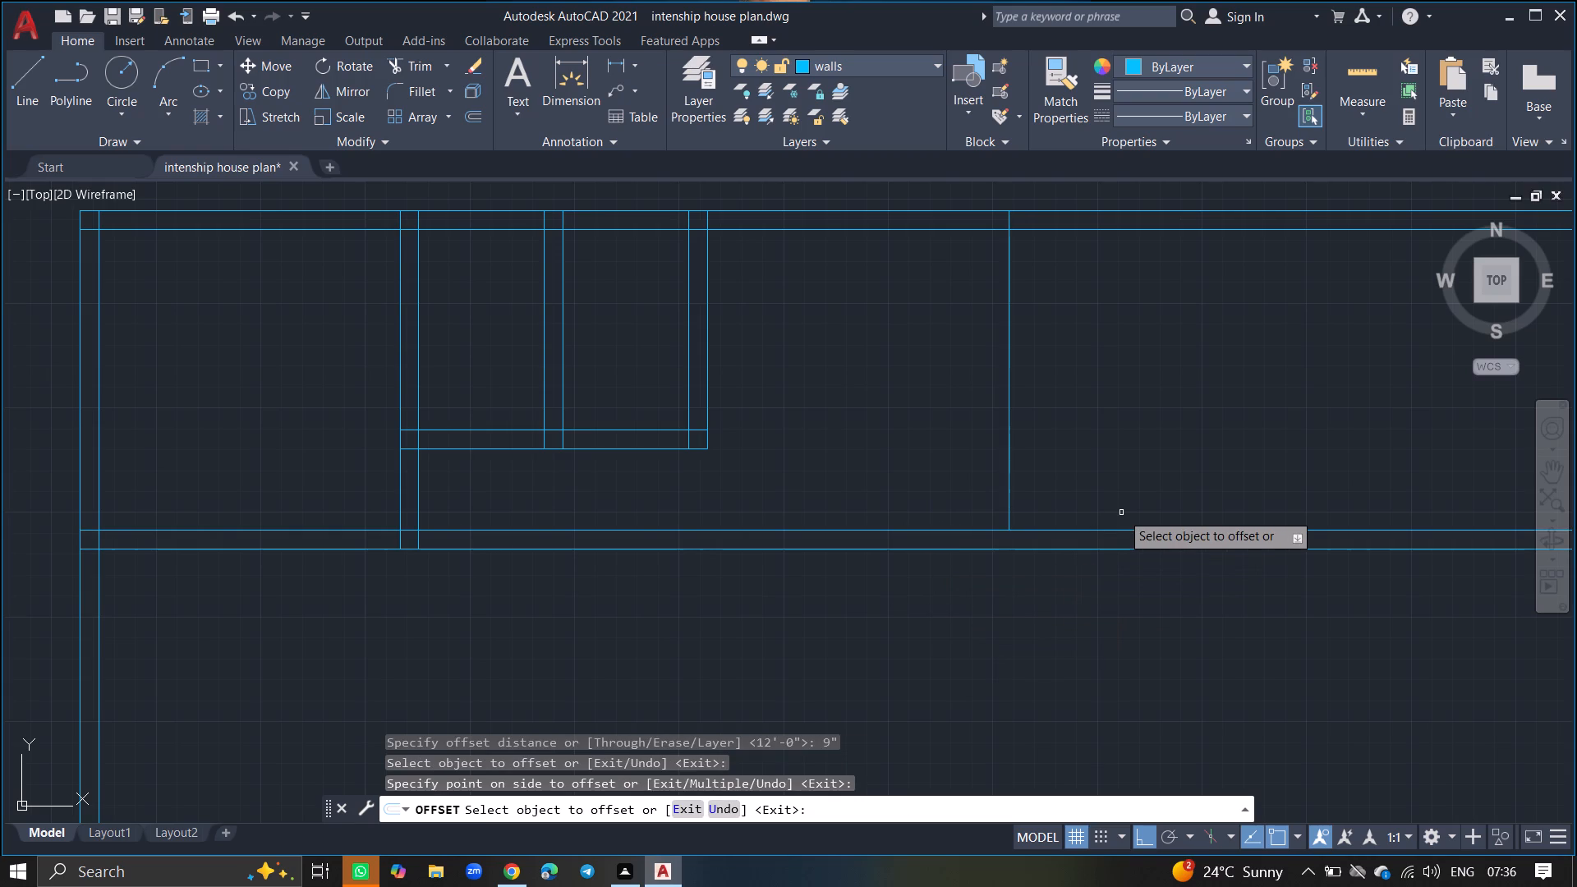
pyautogui.press('Return')
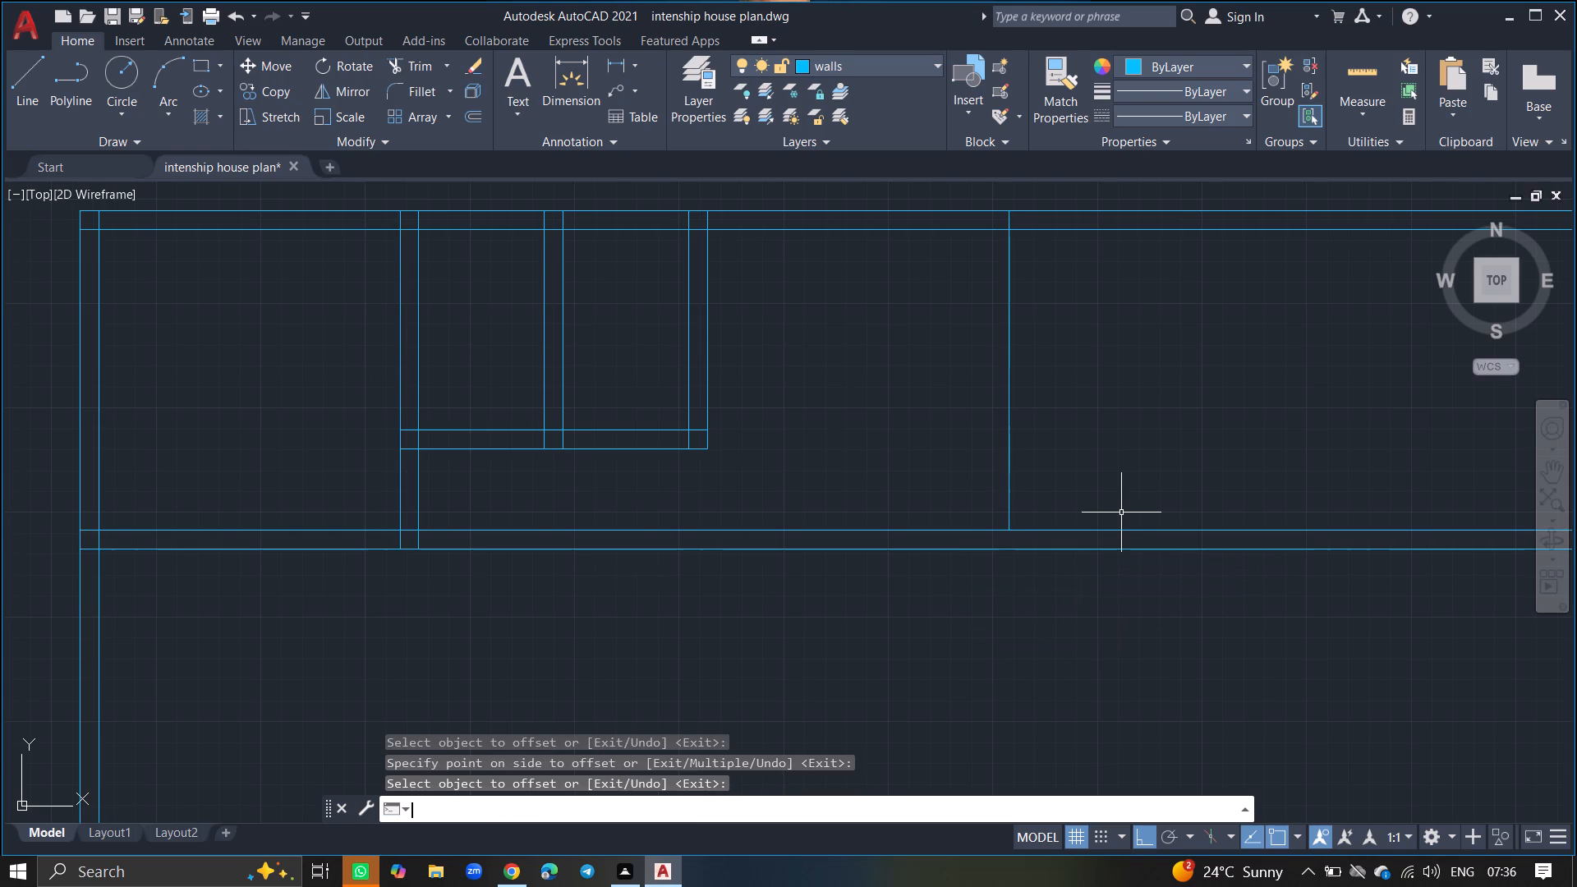
# Offset the vertical wall line east of the small rooms 9" to the east.
pyautogui.press('o')
pyautogui.write('FFSET')
pyautogui.press('Return')
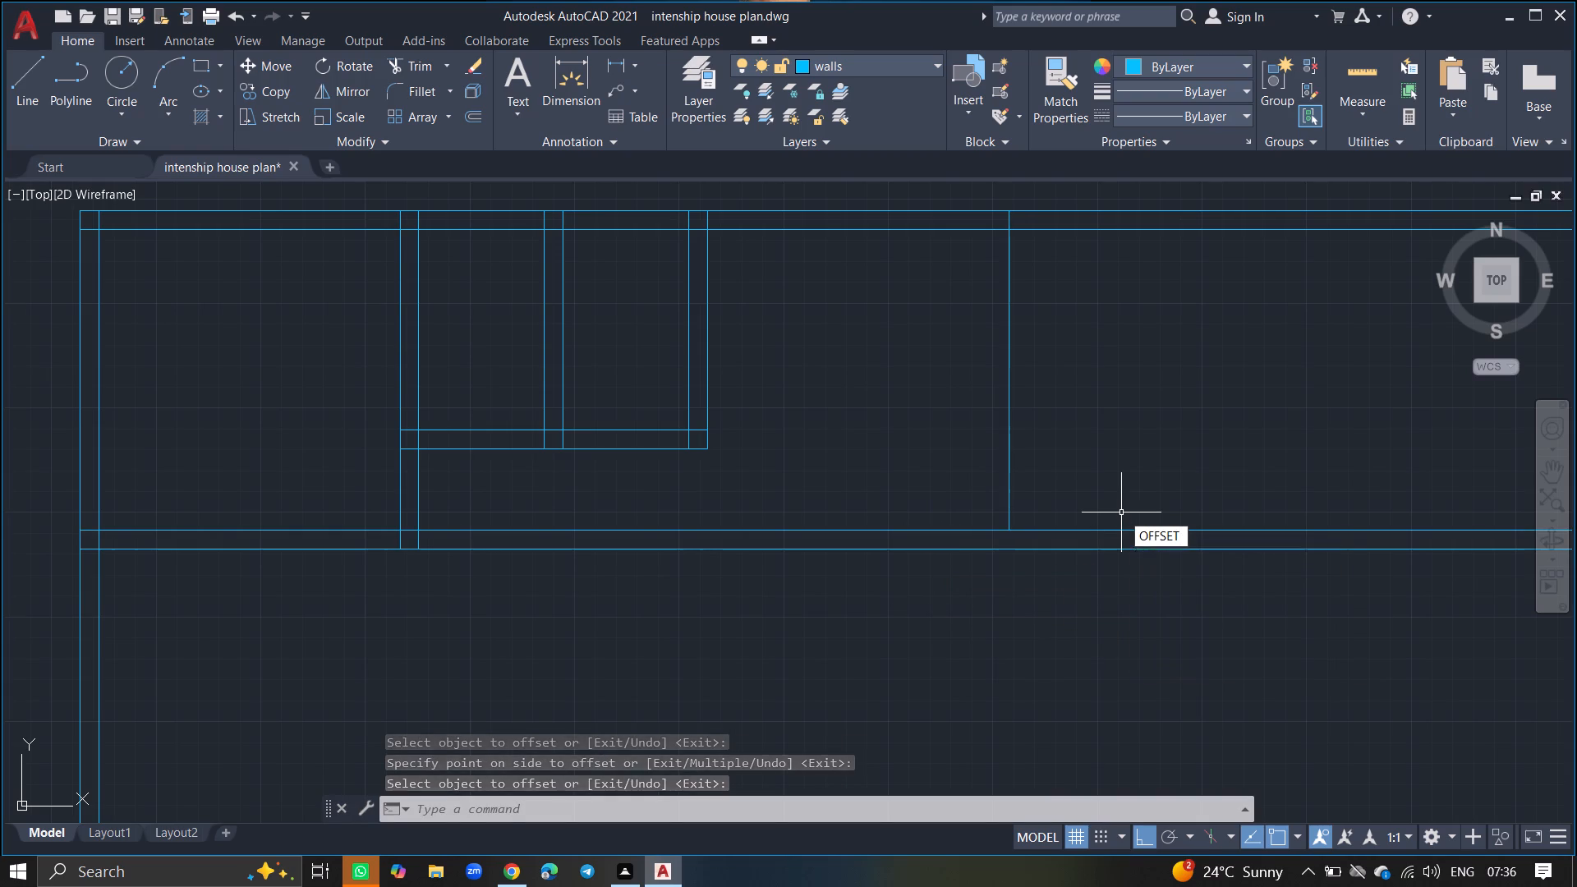
pyautogui.press('Return')
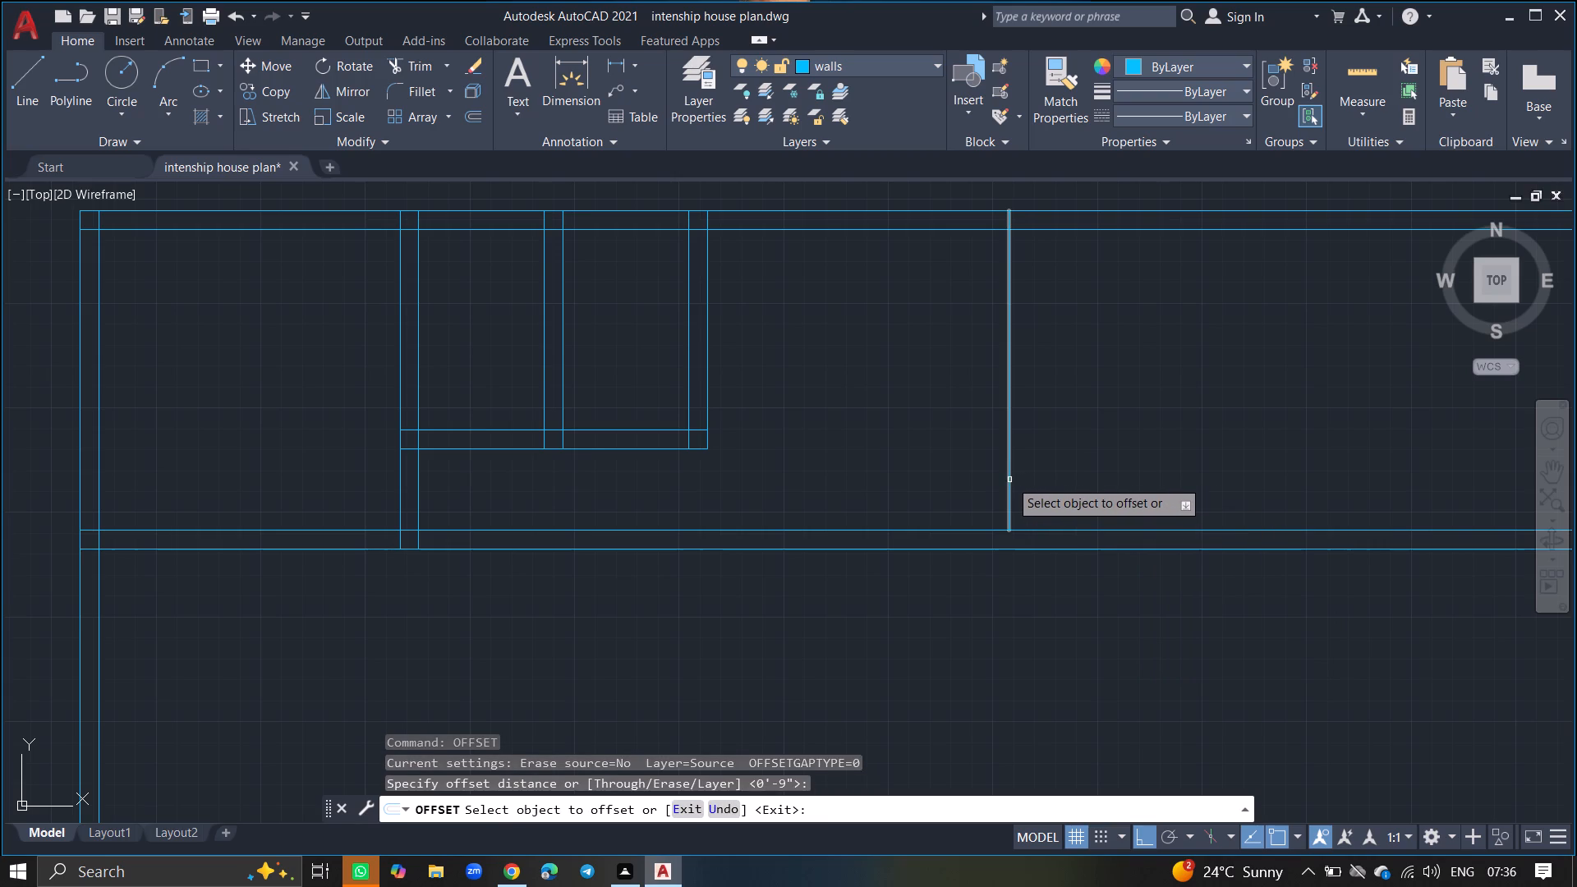
pyautogui.moveTo(1009, 480); pyautogui.dragTo(1055, 480)
pyautogui.click(1055, 480)
pyautogui.press('Return')
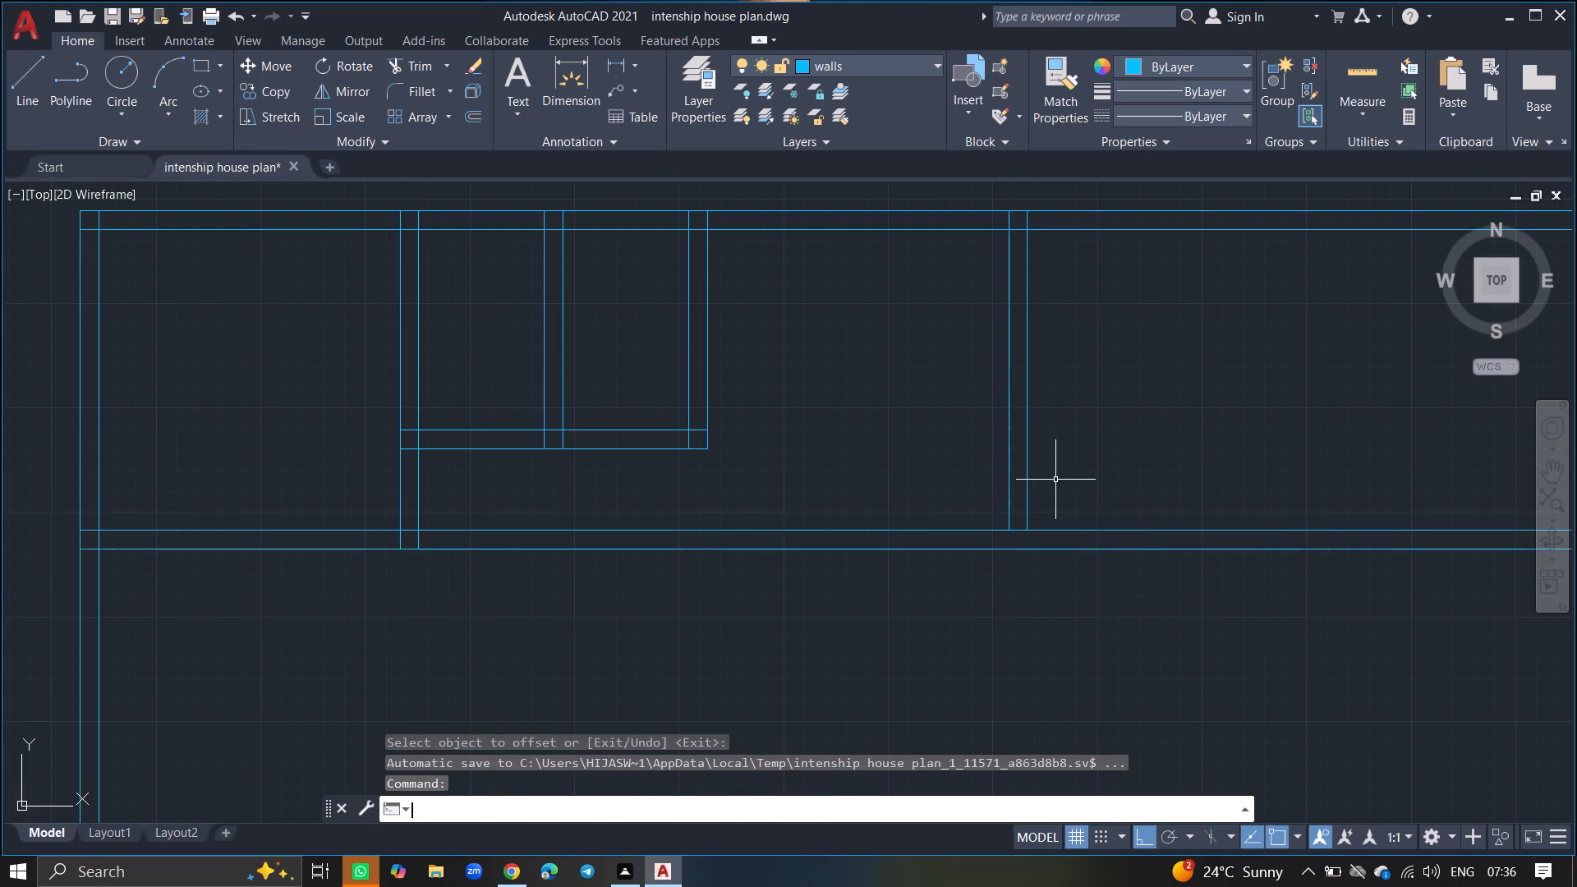
# Extend the new east wall's two lines and the easternmost small room's two east wall lines south to the outer south wall line.
pyautogui.write('EX')
pyautogui.press('Return')
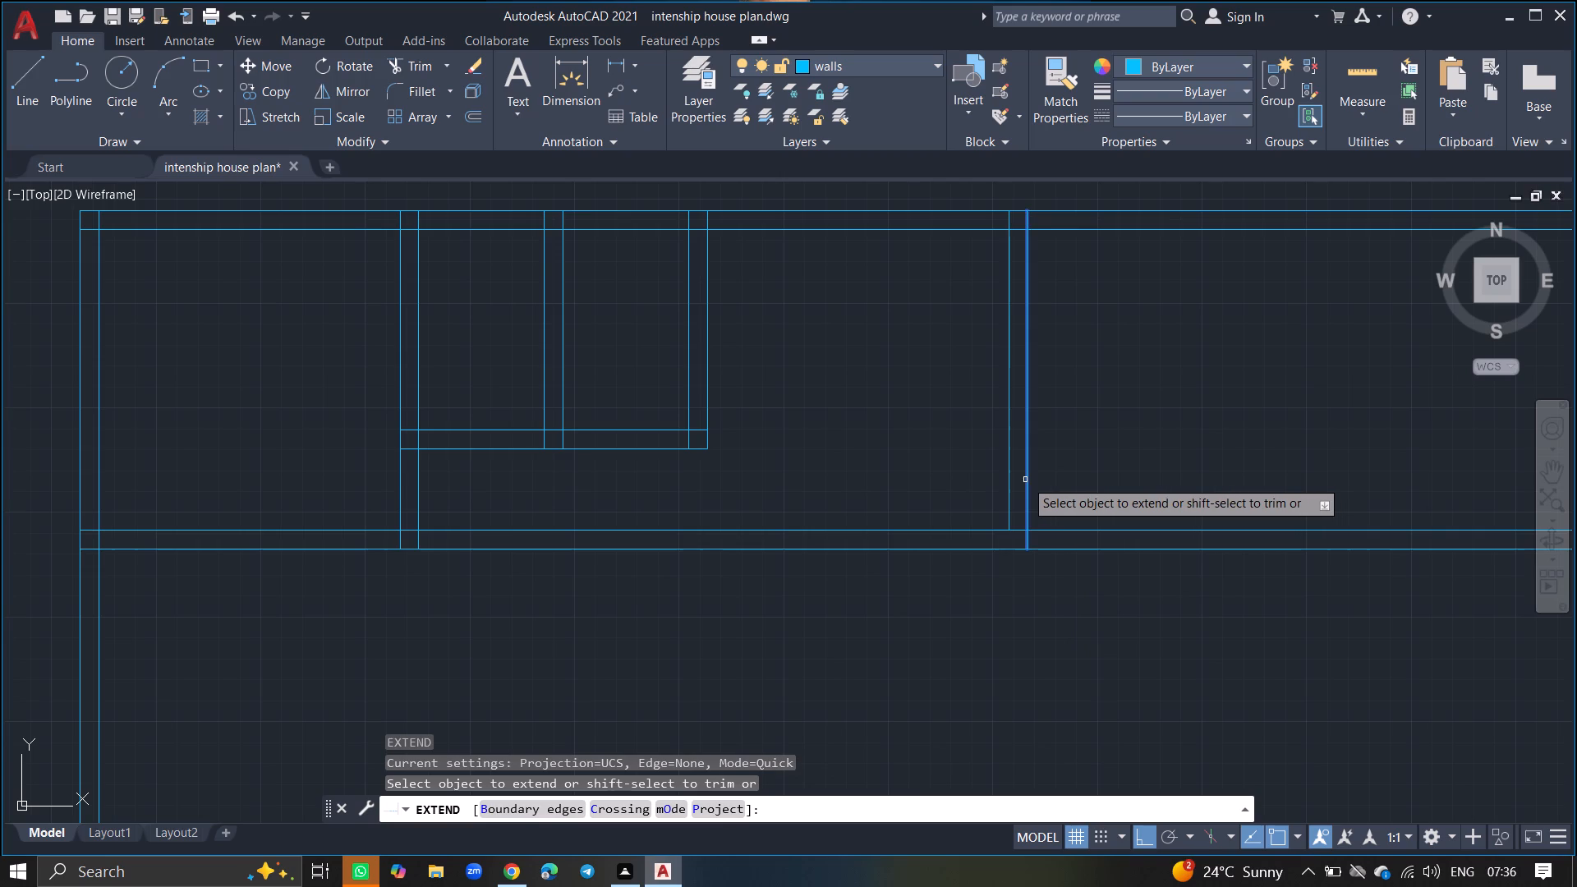
pyautogui.click(1025, 480)
pyautogui.click(1008, 480)
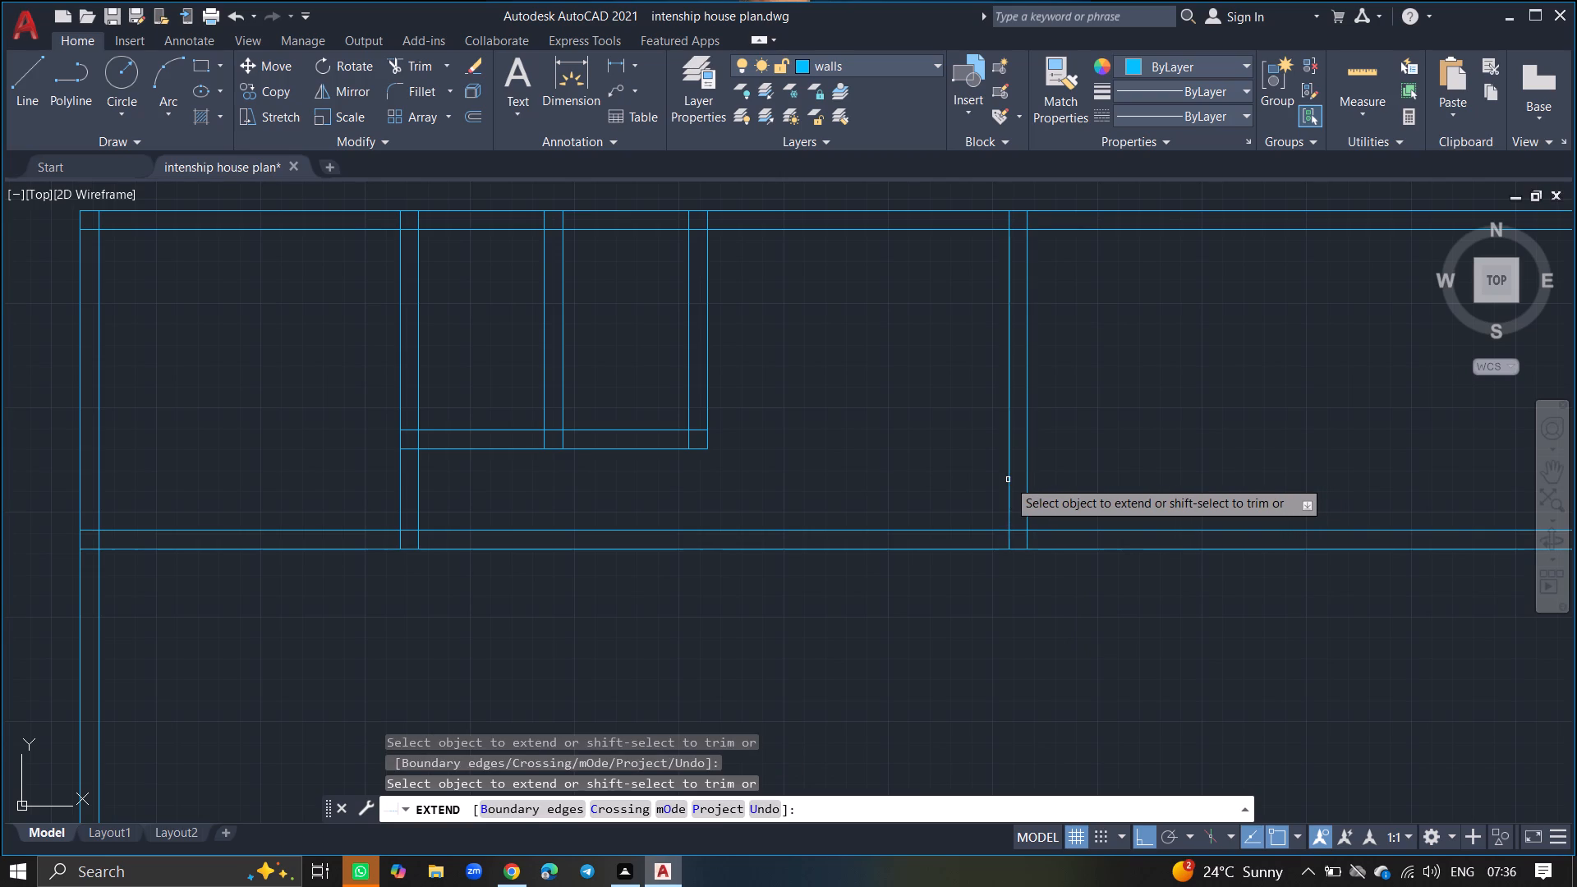
pyautogui.click(707, 401)
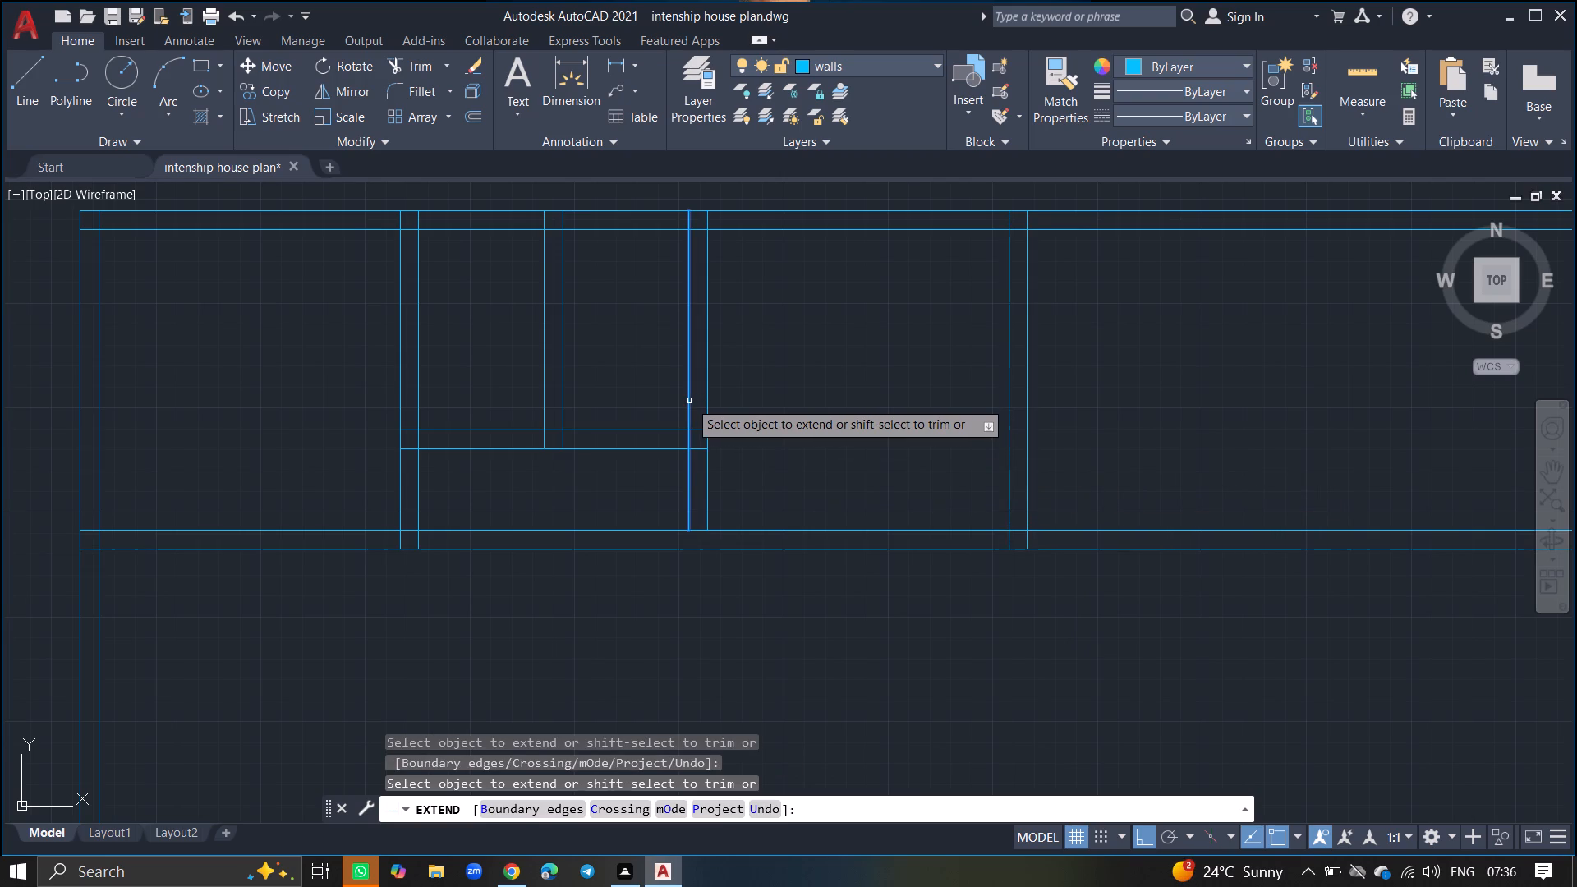
pyautogui.click(689, 401)
pyautogui.click(689, 407)
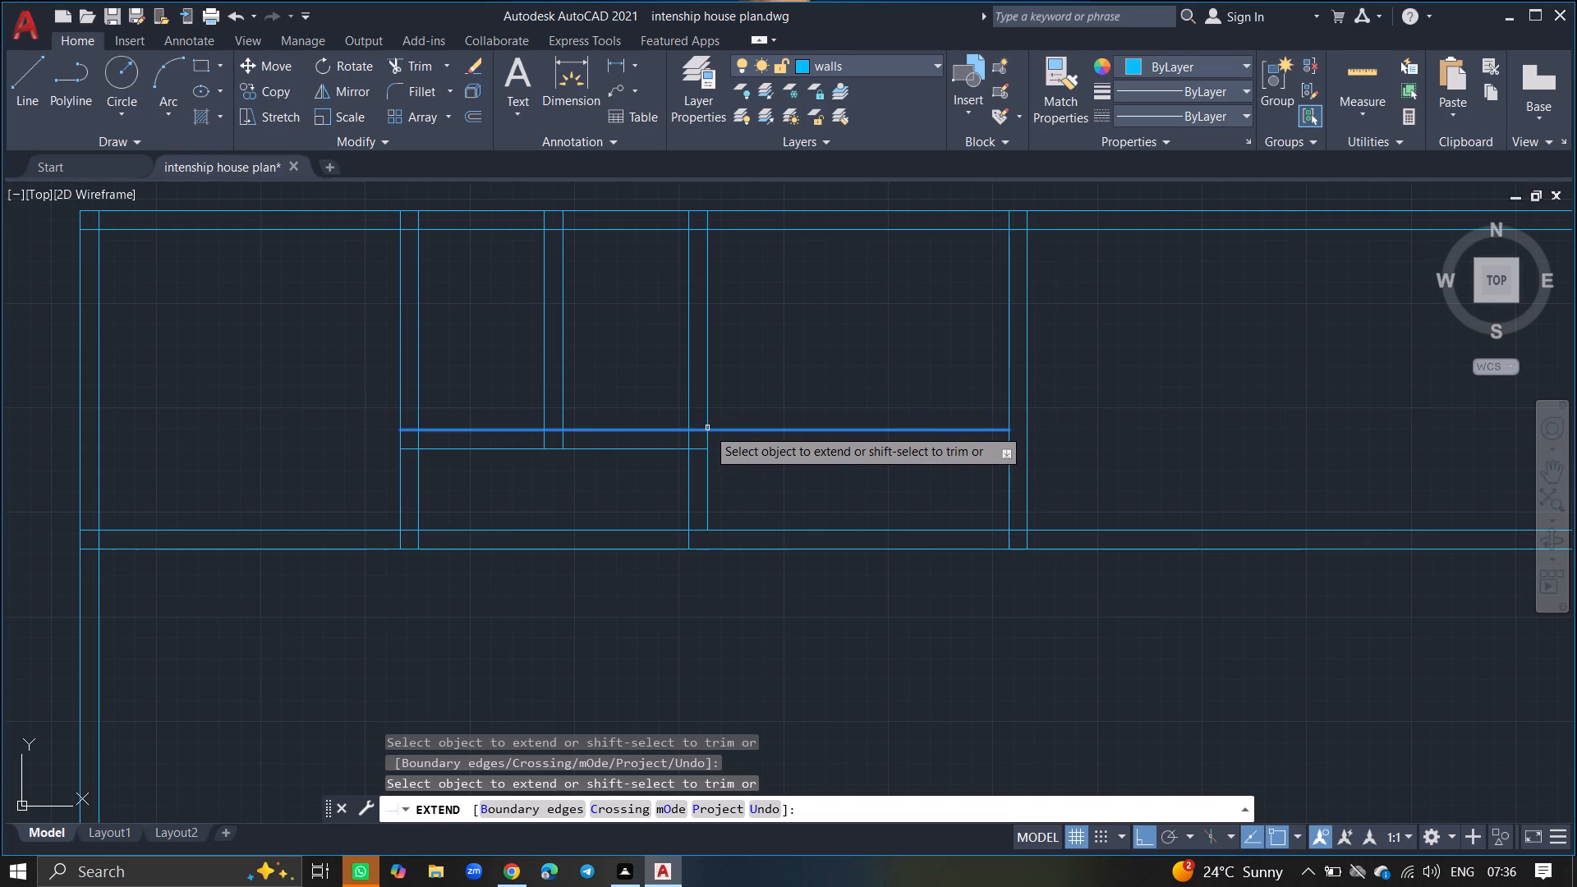
pyautogui.click(705, 462)
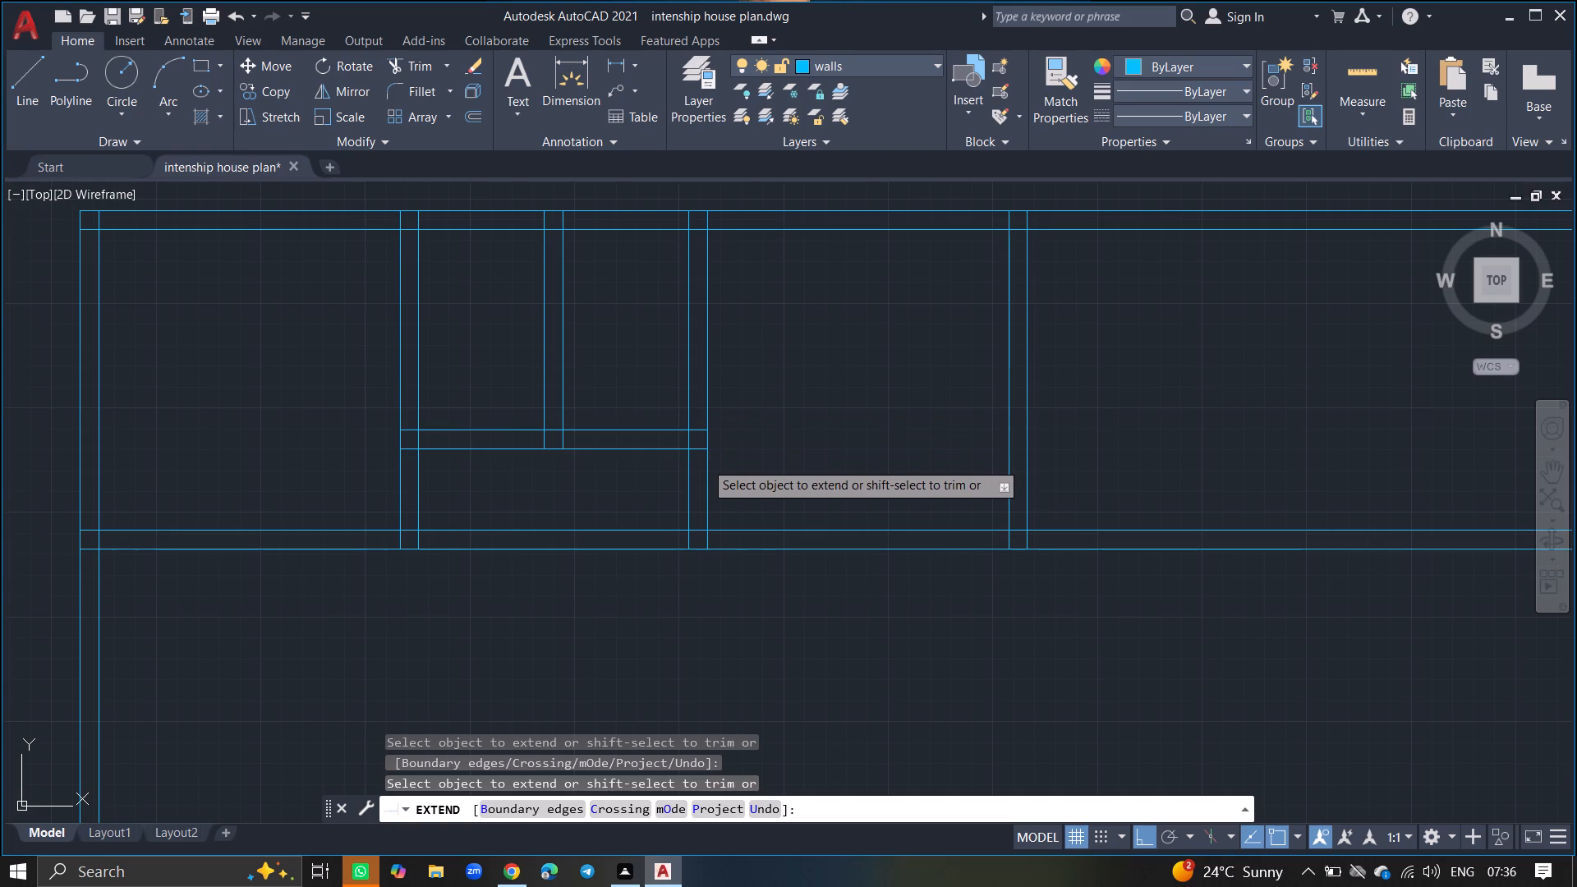
pyautogui.press('Return')
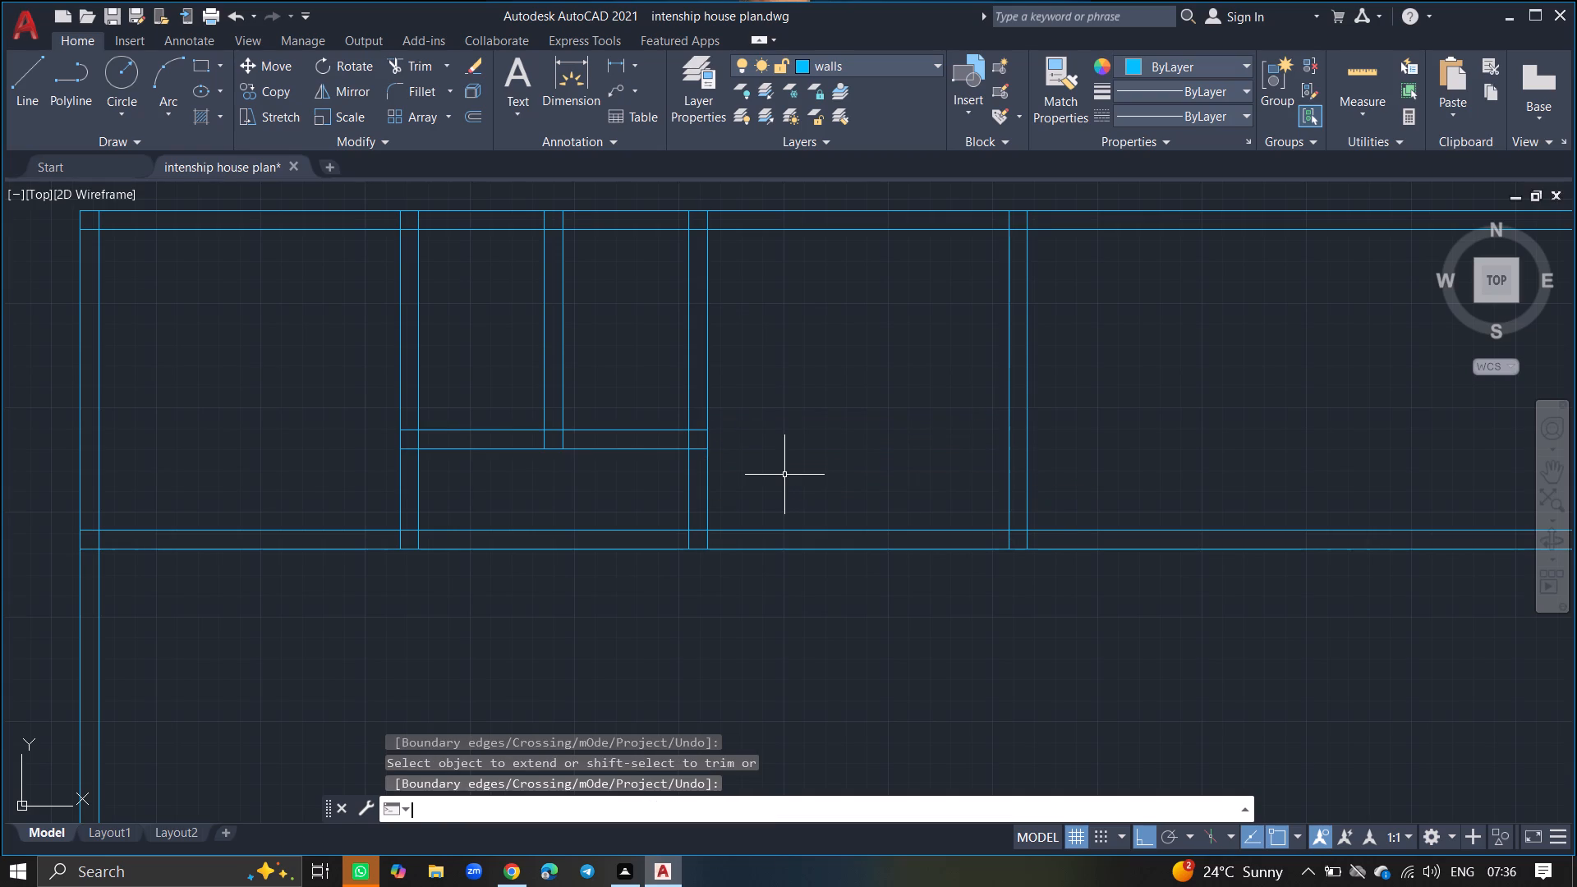
# Trim both south wall lines where they run east past the northeastern room's outer east wall line.
pyautogui.write('TRIM')
pyautogui.press('Return')
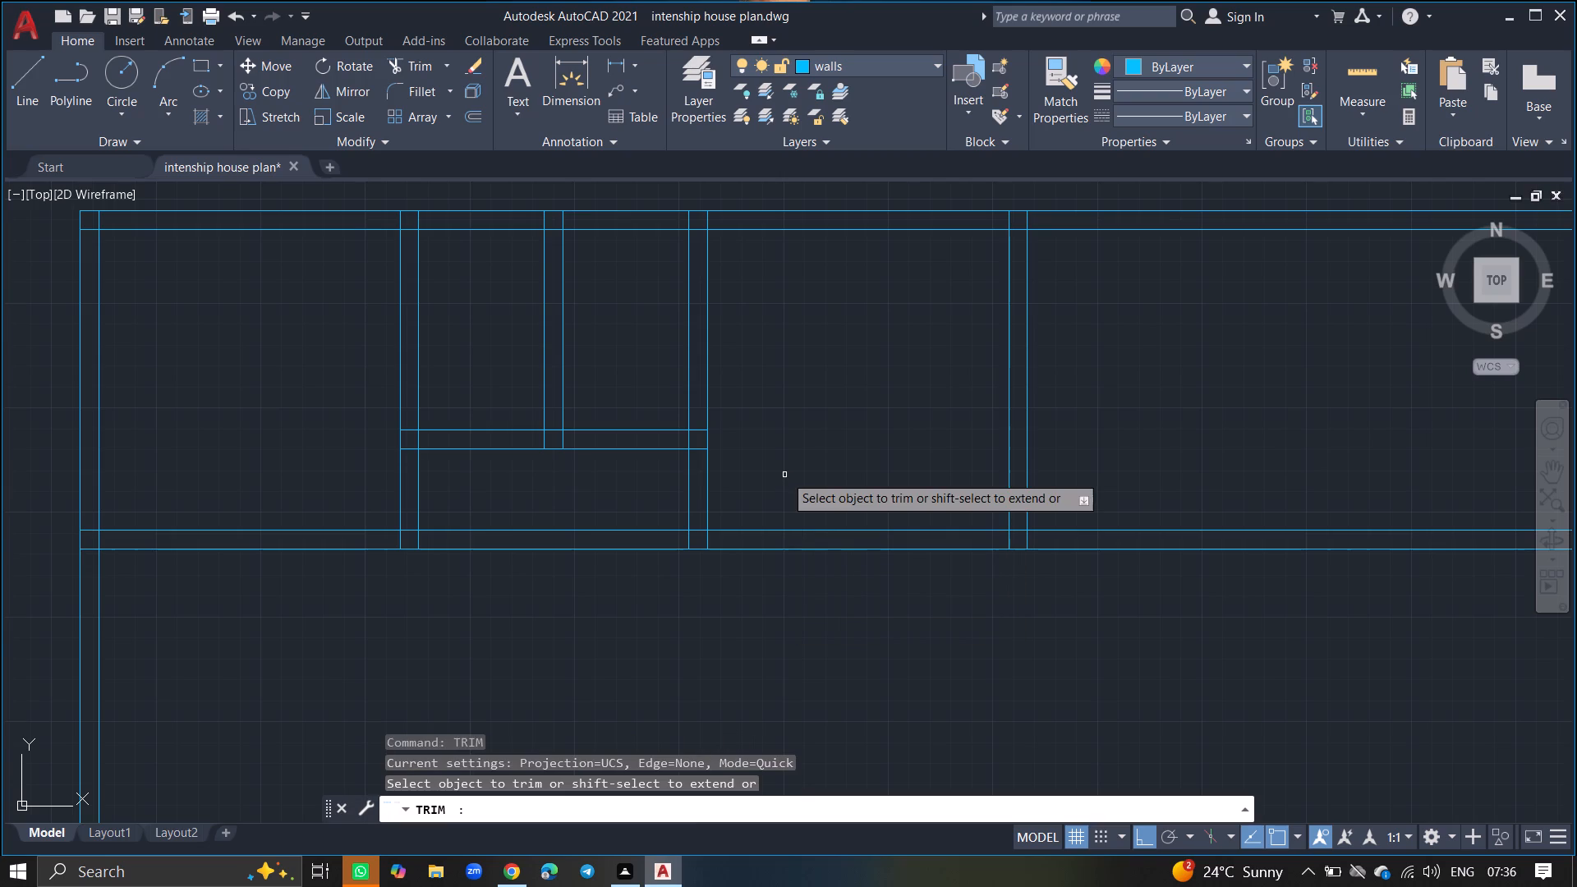
pyautogui.click(1050, 531)
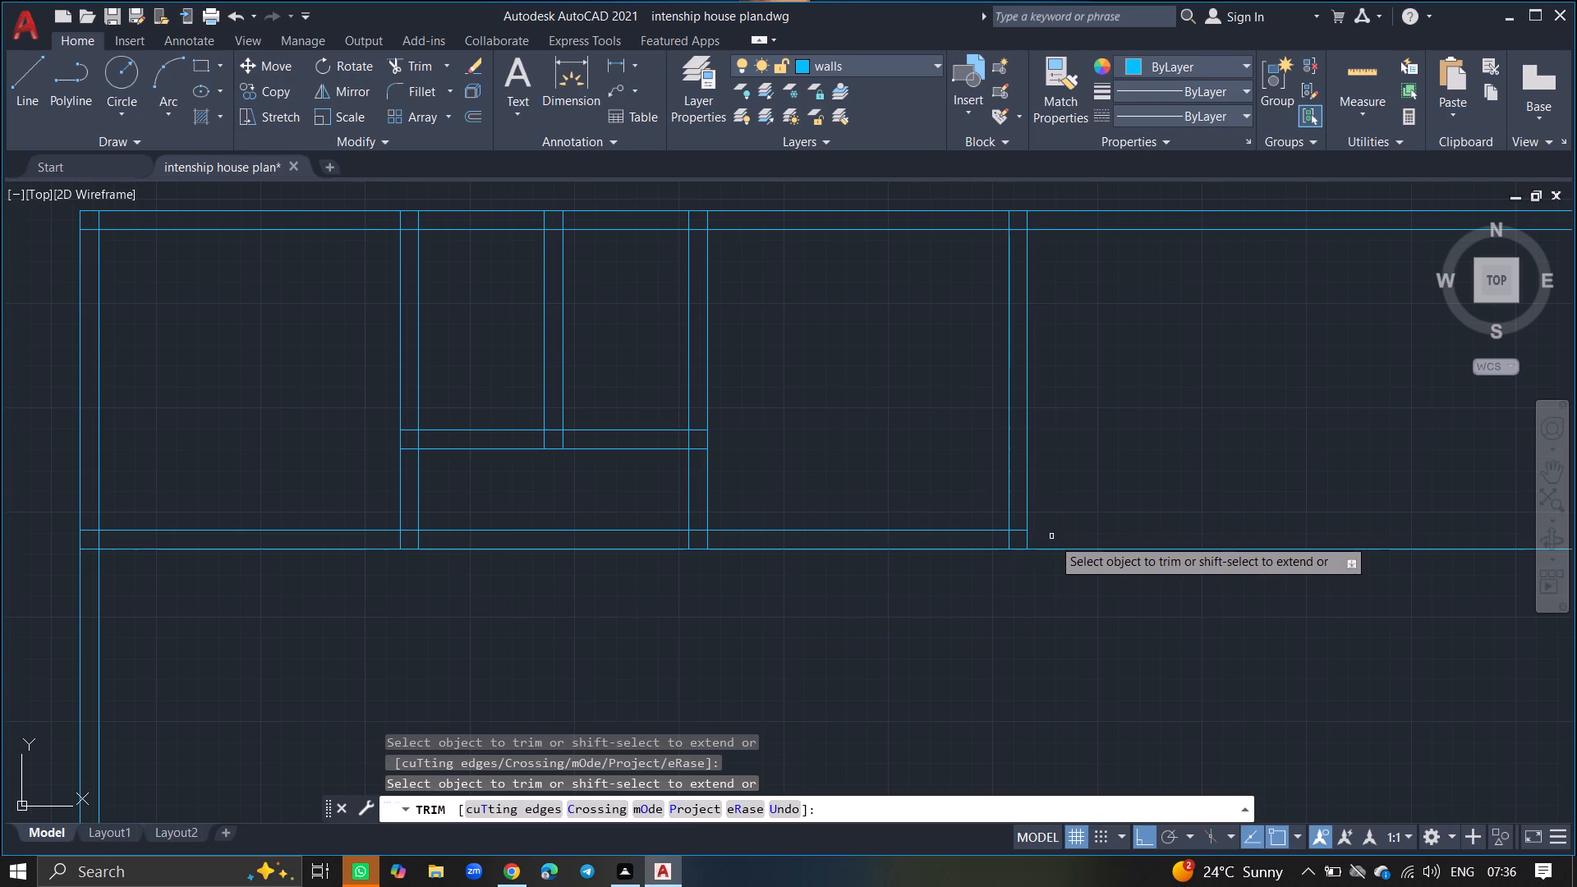
pyautogui.click(1055, 549)
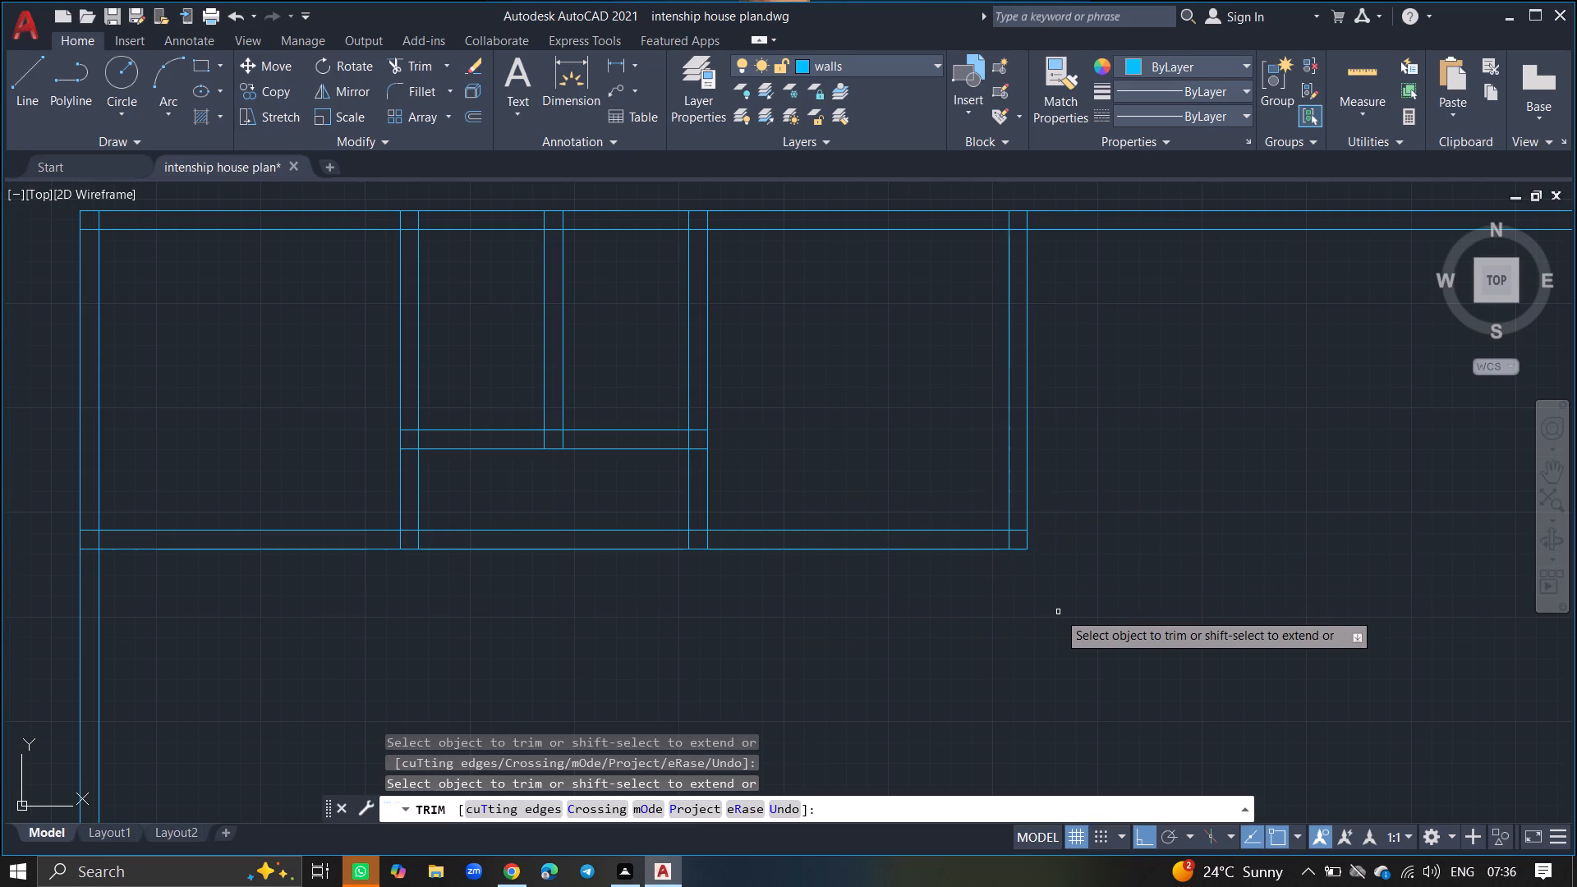
pyautogui.press('Return')
# Trim both south wall lines in the gap below the small rooms, between the two larger northern rooms.
pyautogui.keyDown('ctrl'); pyautogui.scroll(-3, 1058, 612); pyautogui.keyUp('ctrl')
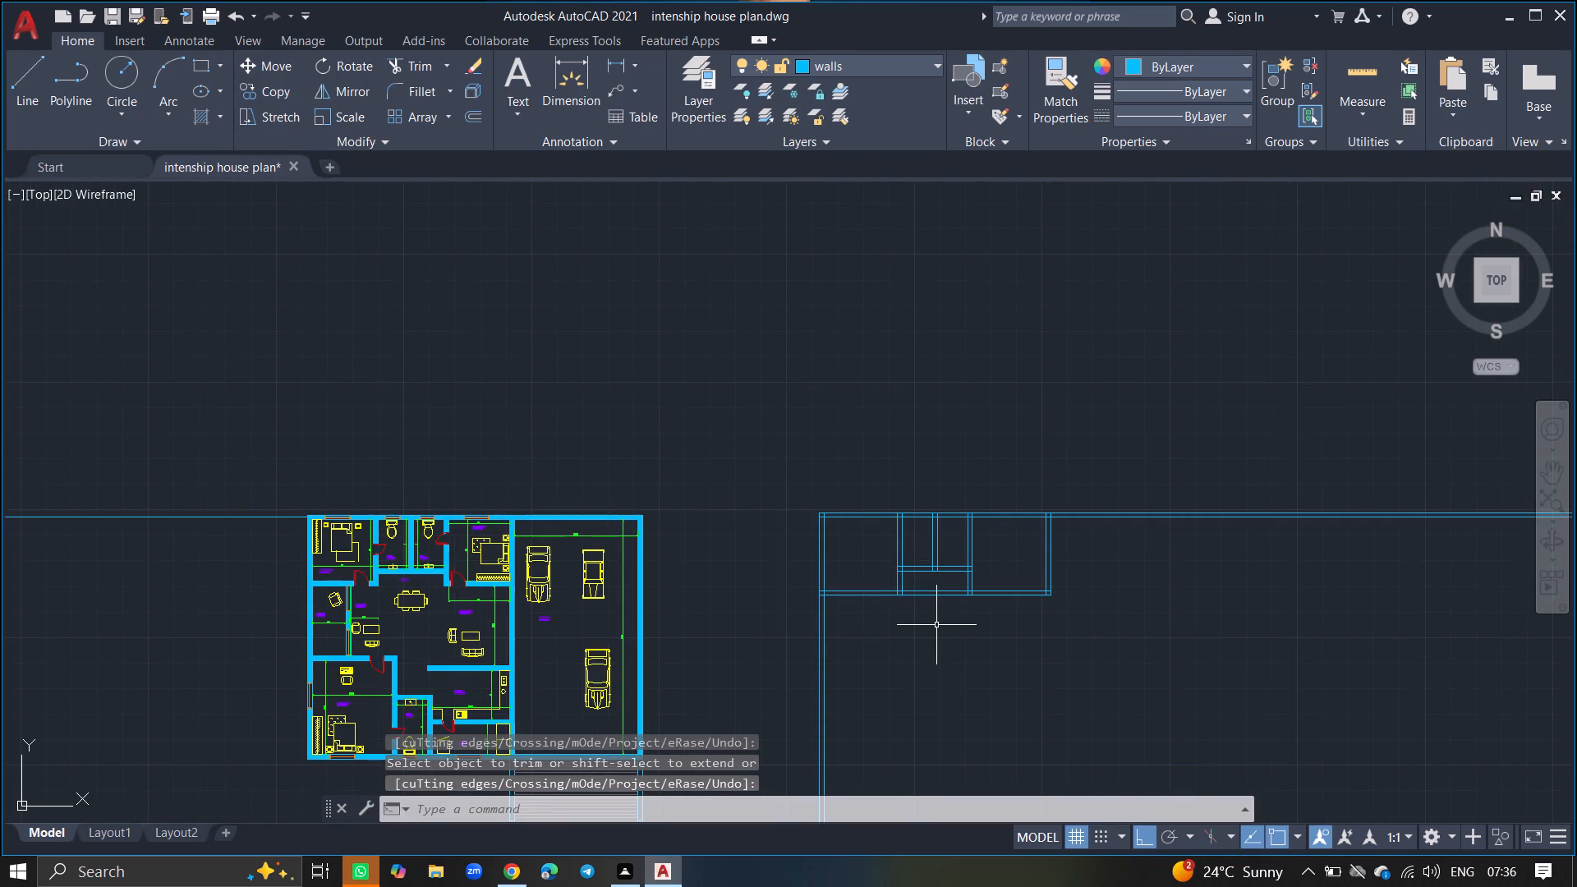
pyautogui.write('TRIM')
pyautogui.press('Return')
pyautogui.keyDown('ctrl'); pyautogui.scroll(3, 935, 625); pyautogui.keyUp('ctrl')
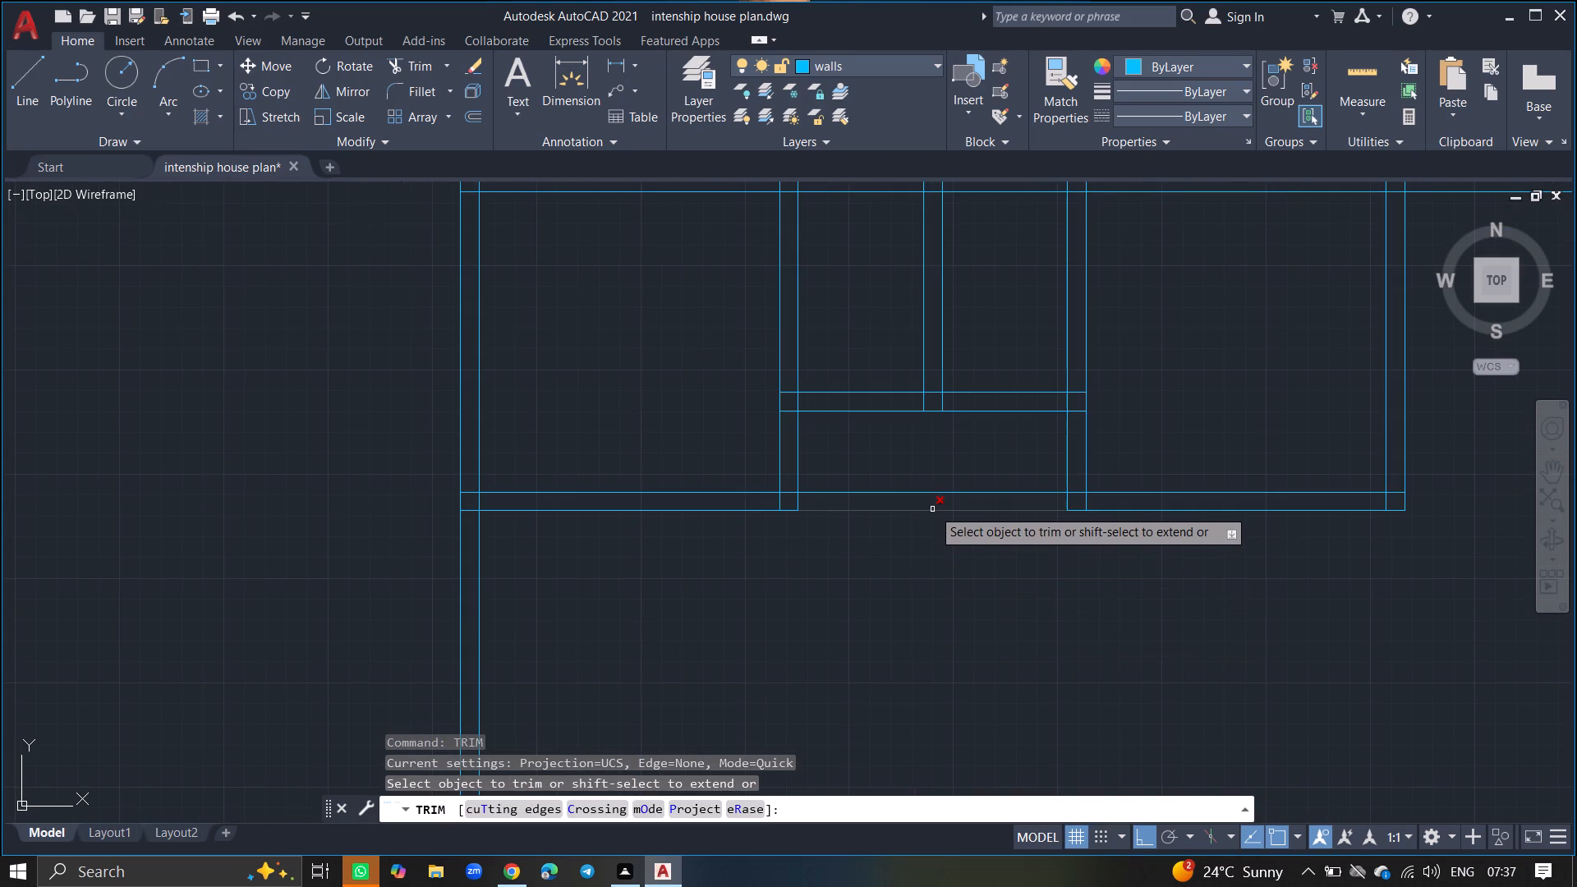
pyautogui.click(932, 508)
pyautogui.click(927, 490)
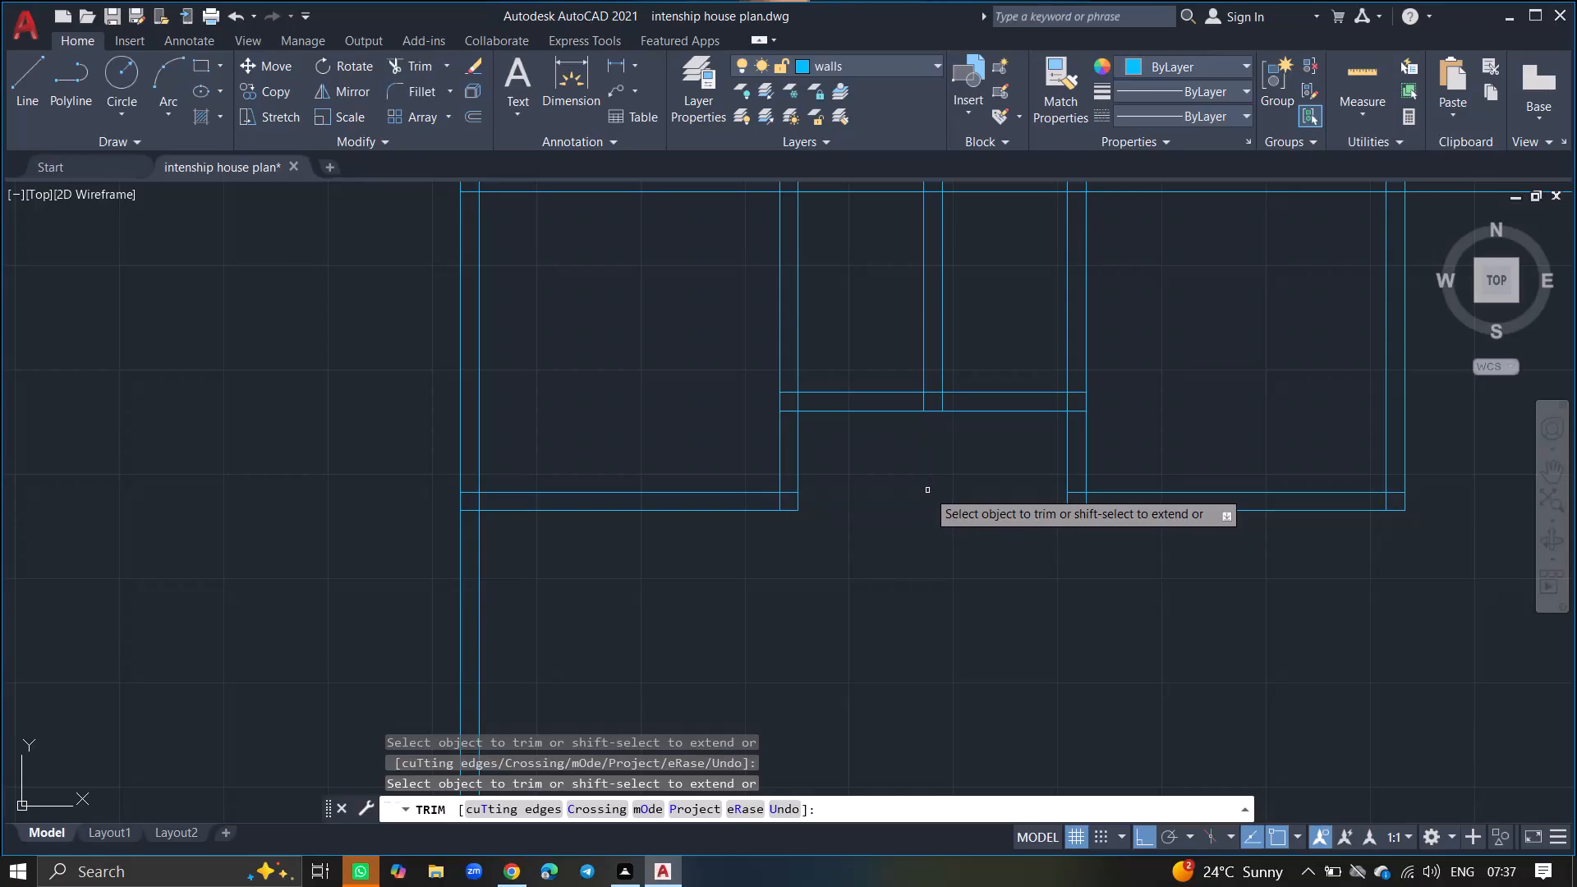
pyautogui.press('Return')
# Draw a vertical wall line running south from the northeastern room's outer southeast corner in the second plan.
pyautogui.keyDown('ctrl'); pyautogui.scroll(-2, 927, 490); pyautogui.keyUp('ctrl')
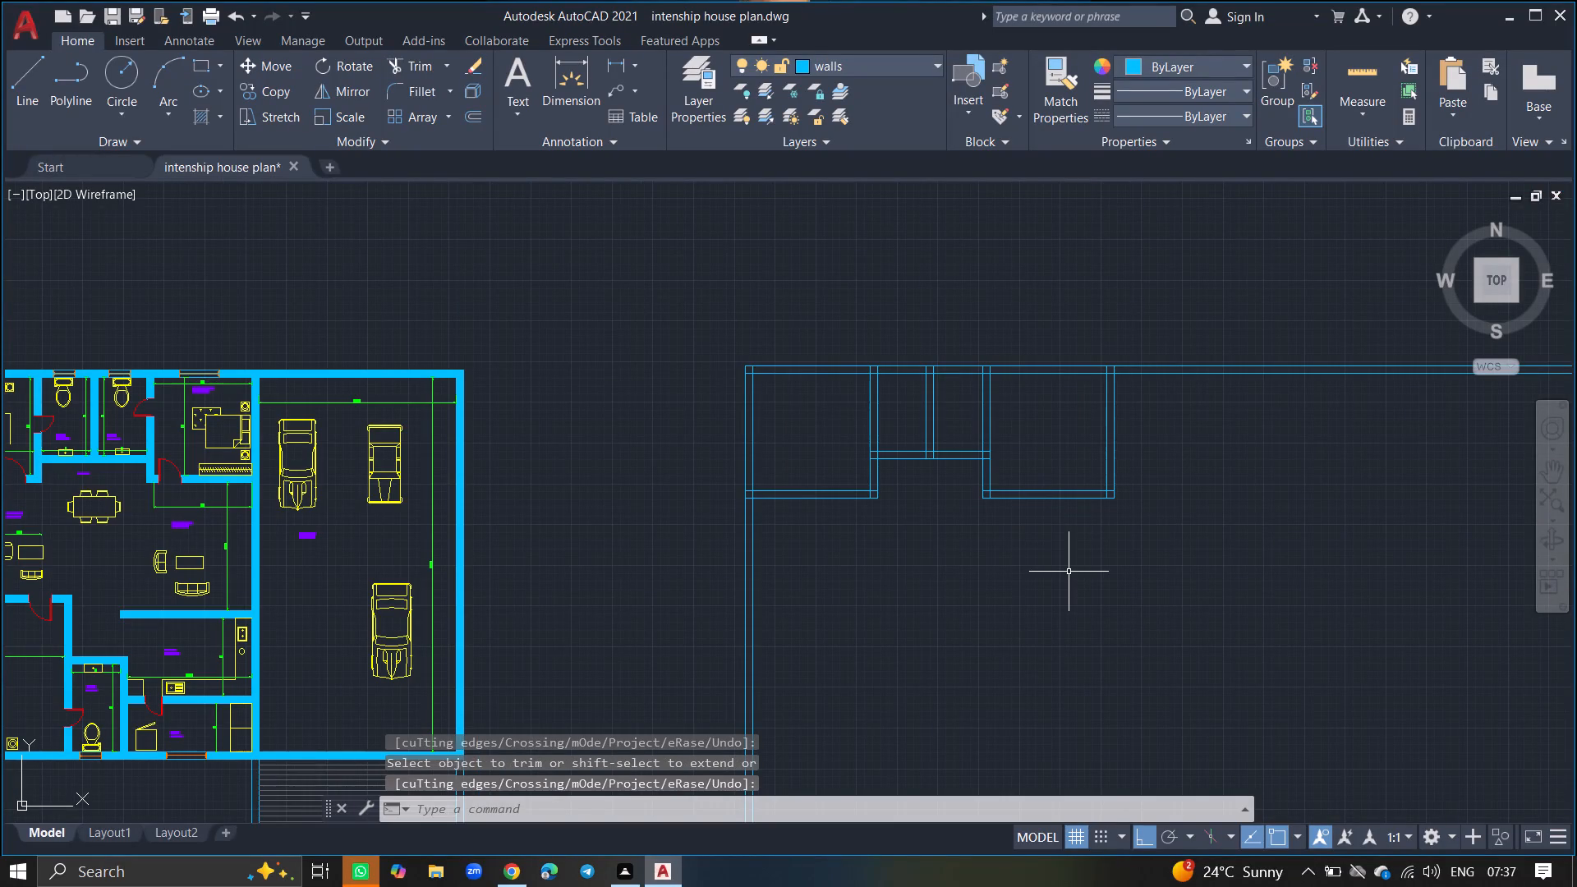
pyautogui.press('l')
pyautogui.press('Return')
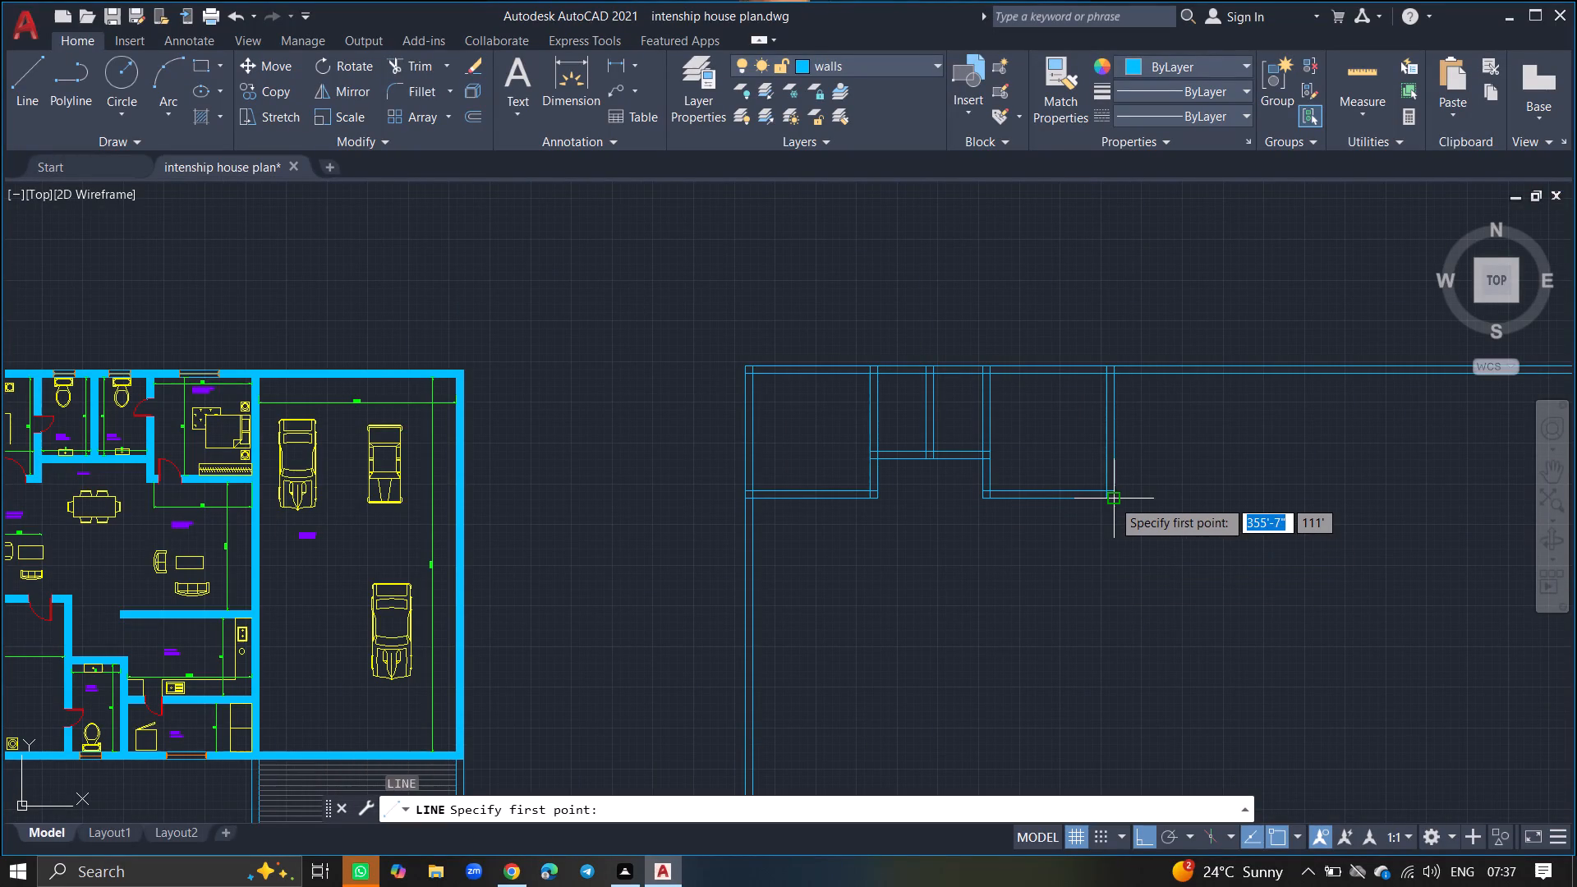
pyautogui.moveTo(1115, 499); pyautogui.dragTo(1129, 702)
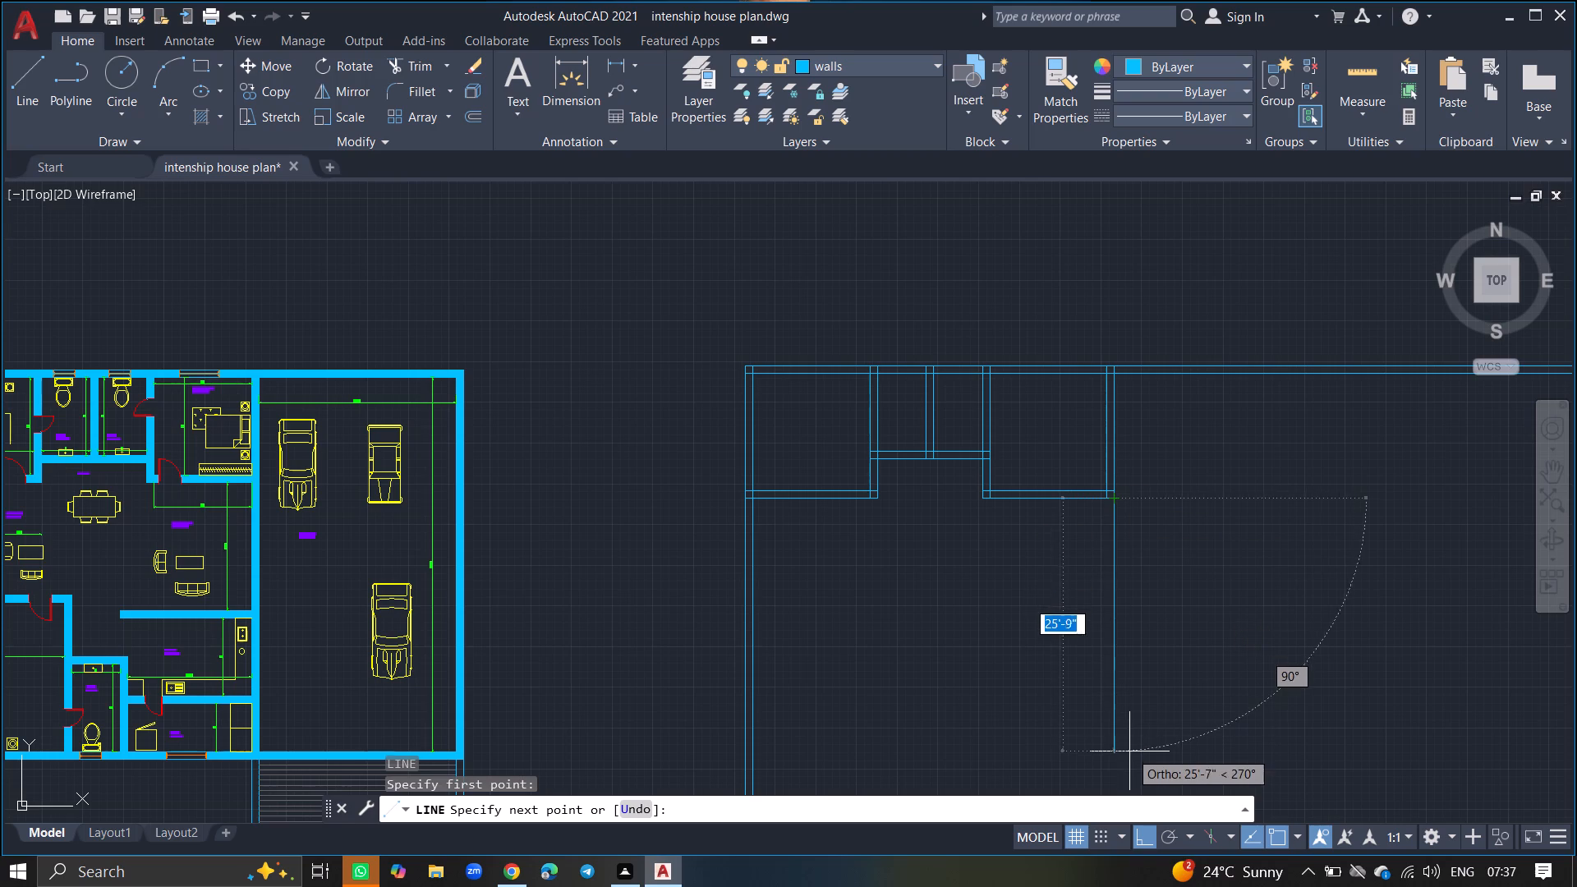
pyautogui.click(1128, 769)
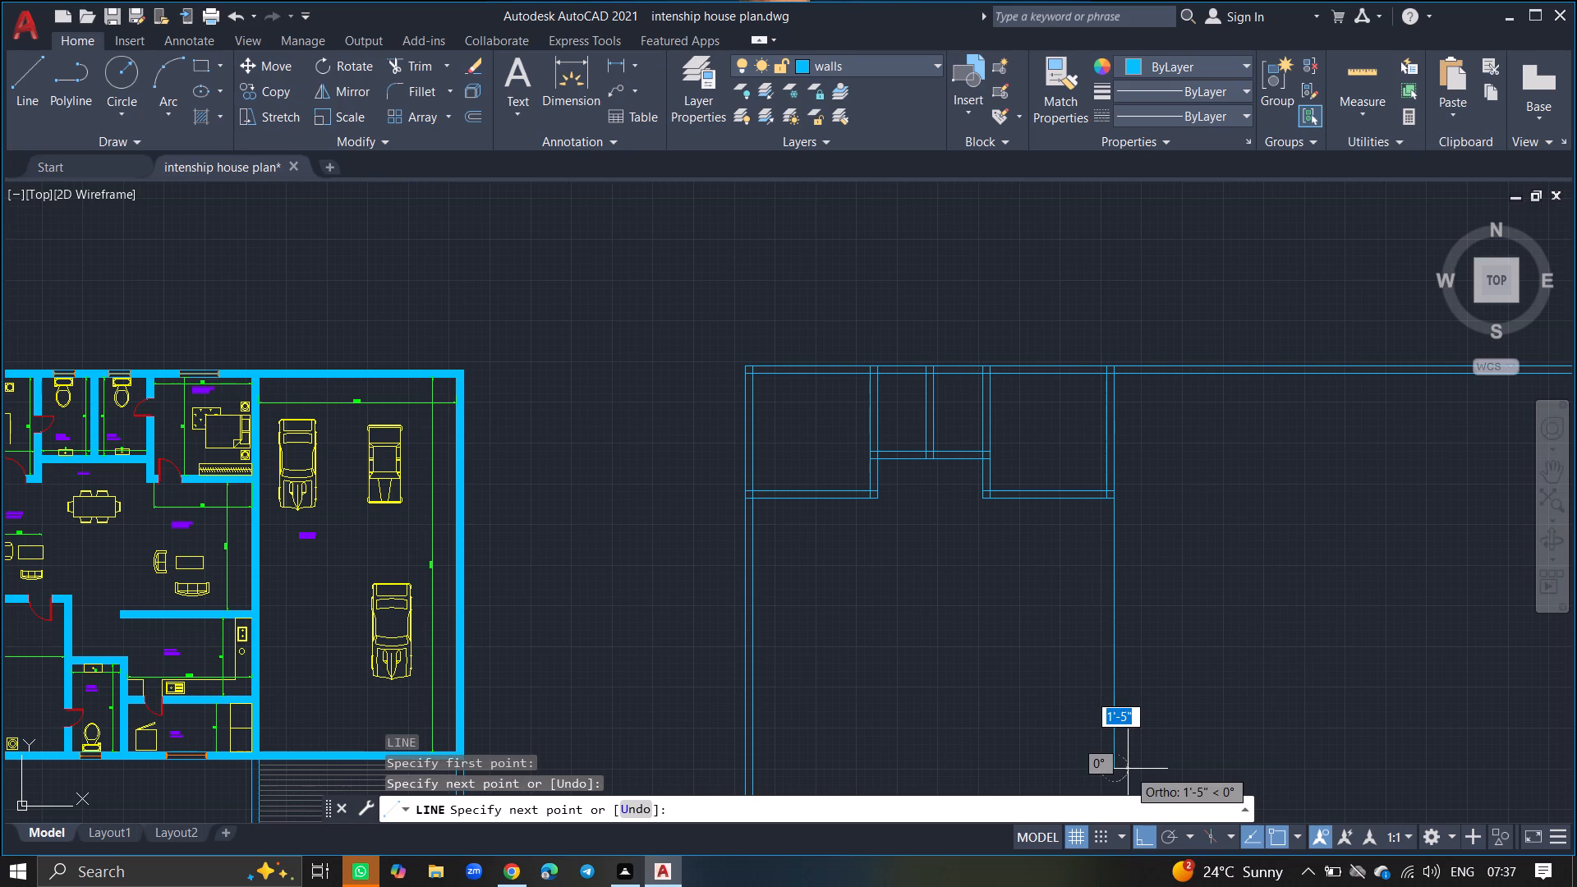
pyautogui.press('Return')
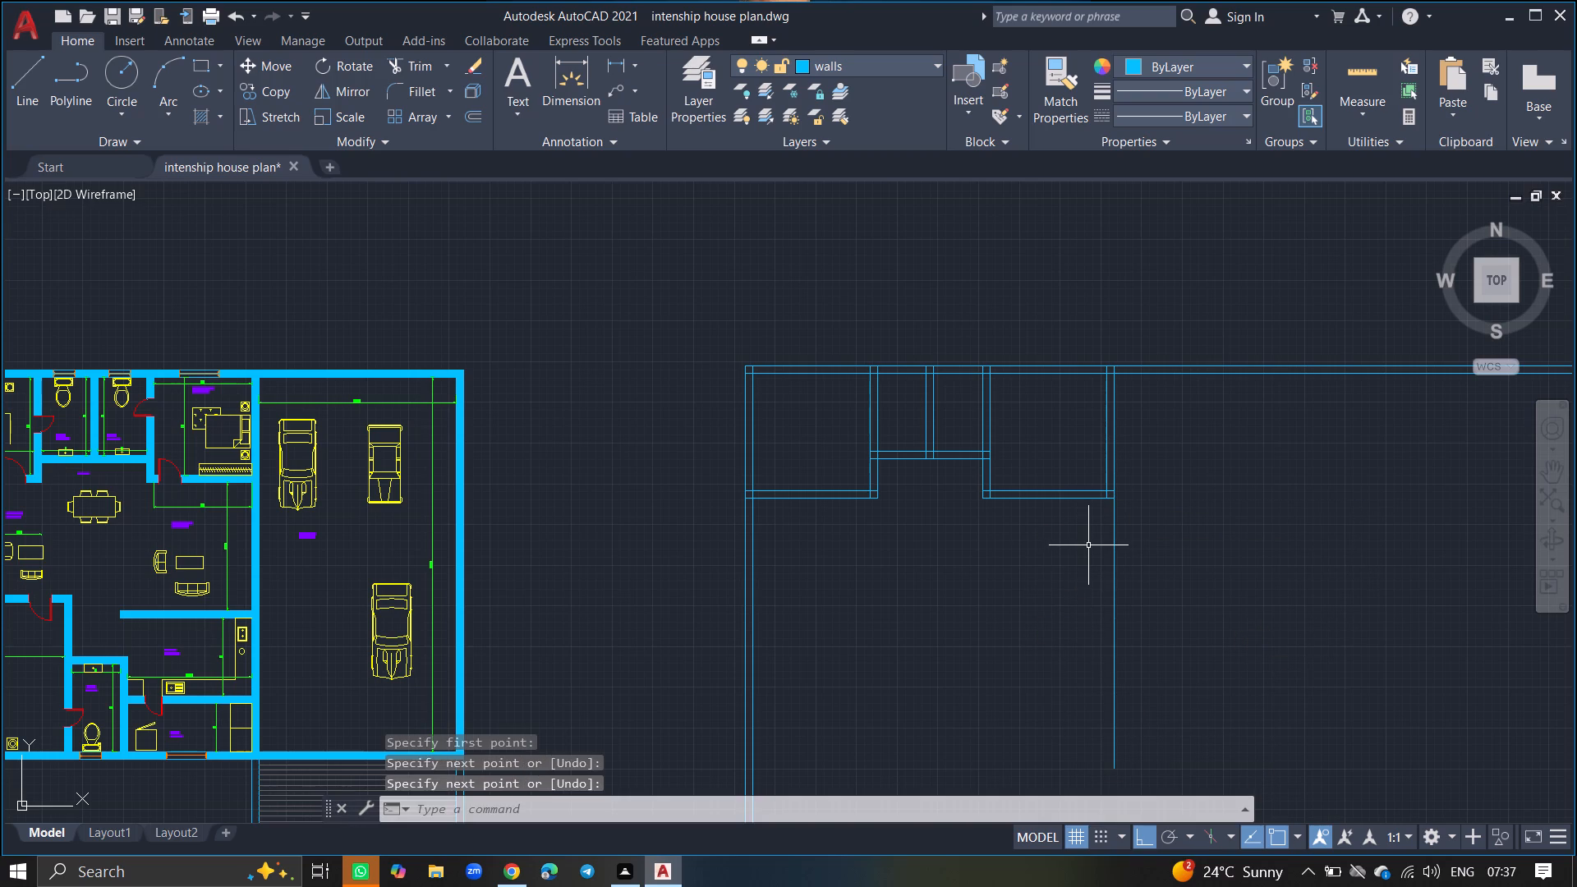
# Offset the new vertical line below the northeastern room 9" to the west.
pyautogui.press('o')
pyautogui.write('FFSET')
pyautogui.press('Return')
pyautogui.keyDown('ctrl'); pyautogui.scroll(5, 1088, 545); pyautogui.keyUp('ctrl')
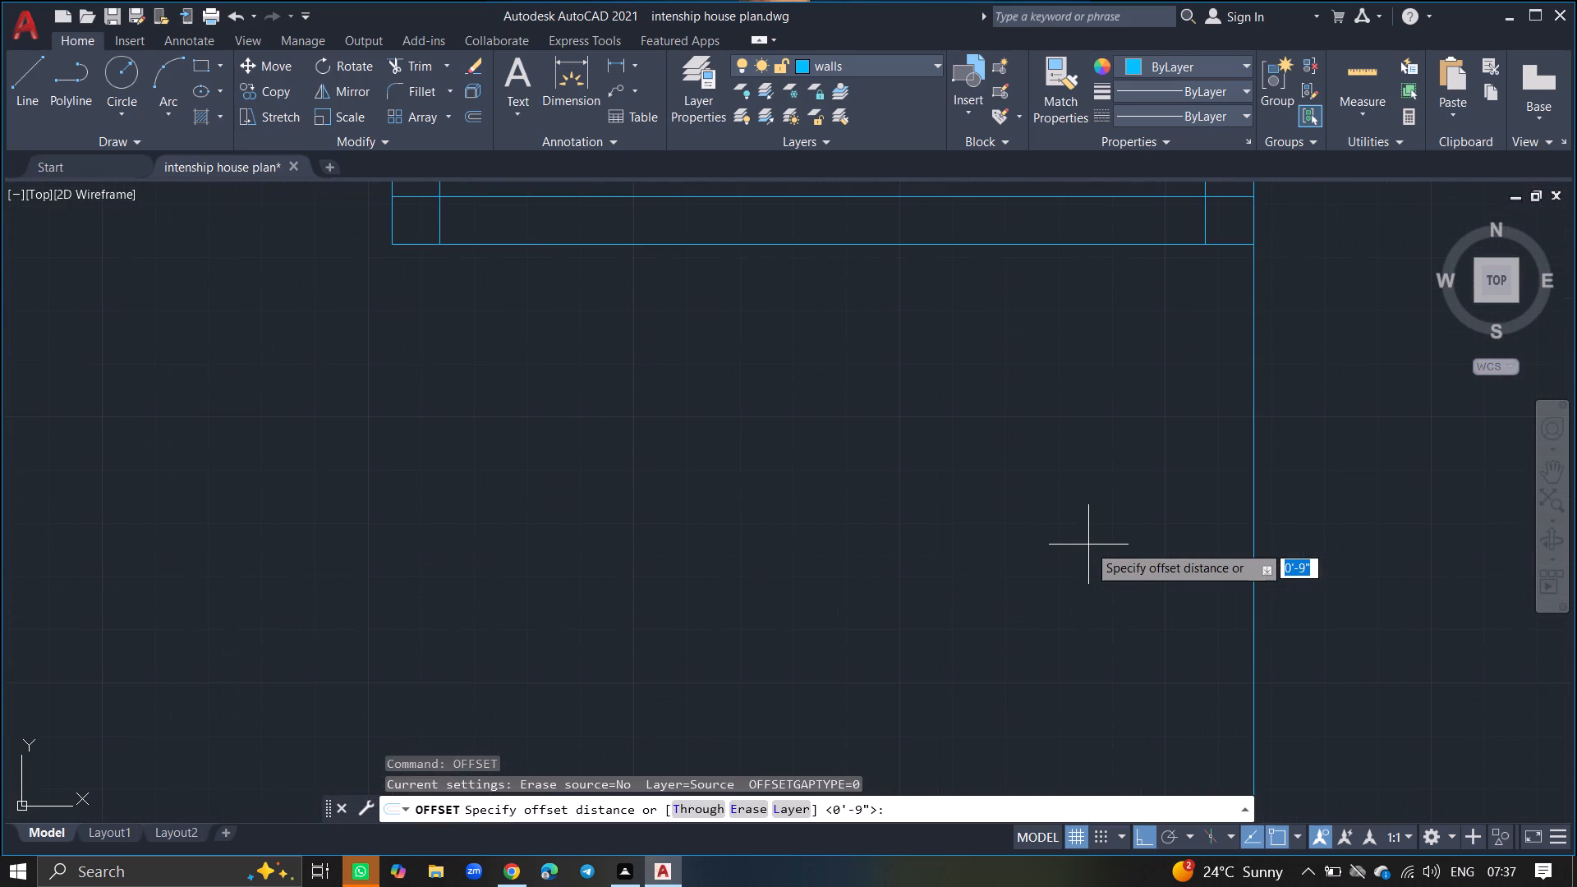
pyautogui.press('Return')
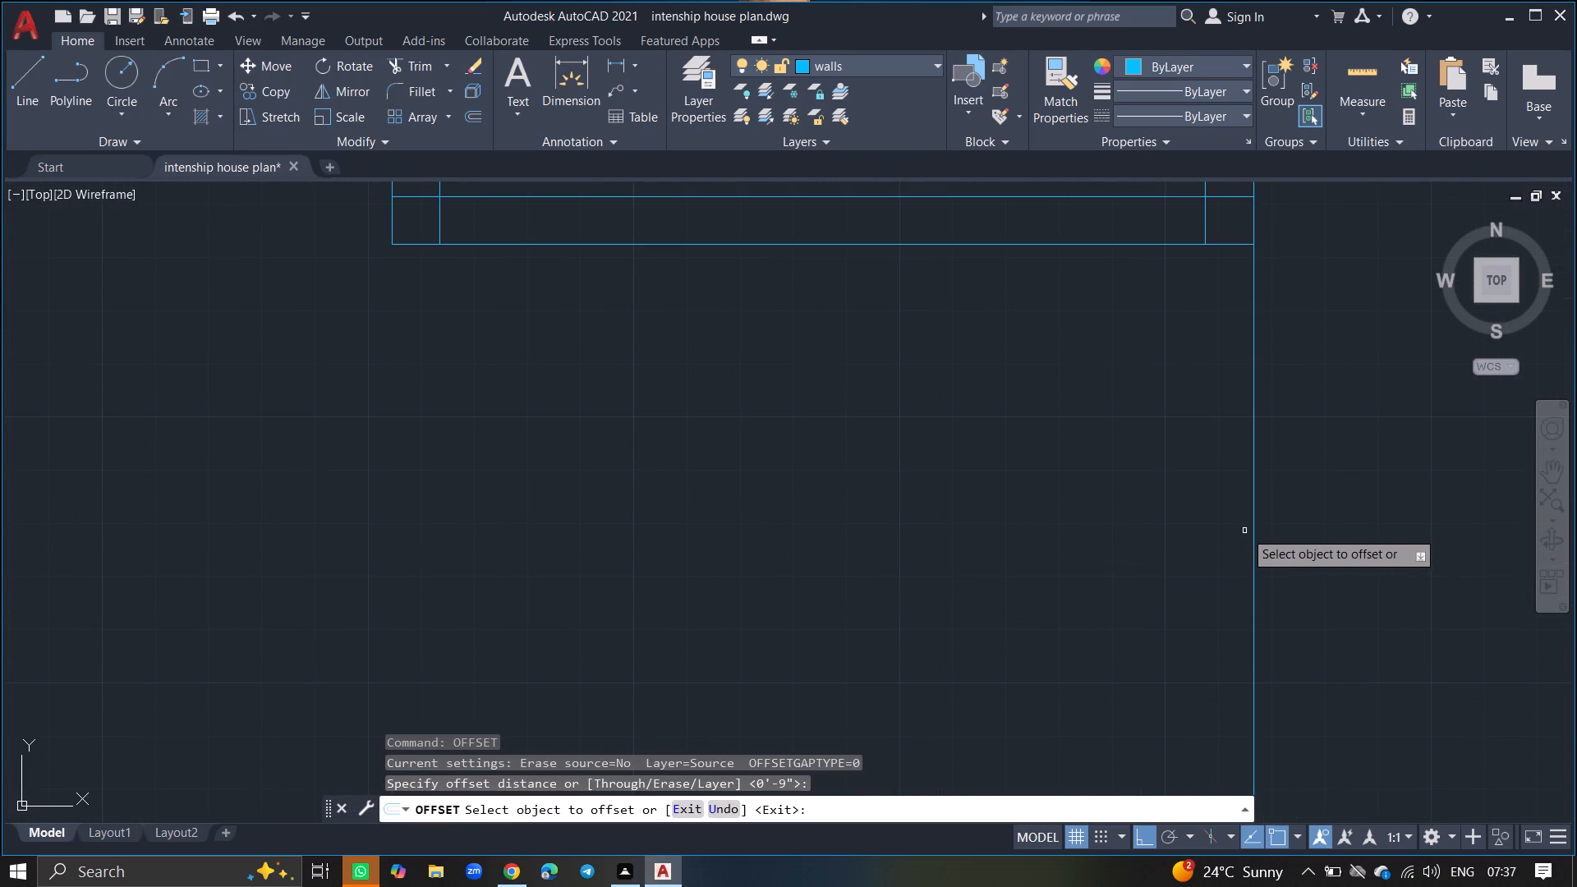
pyautogui.moveTo(1253, 531); pyautogui.dragTo(1175, 549)
pyautogui.click(1175, 549)
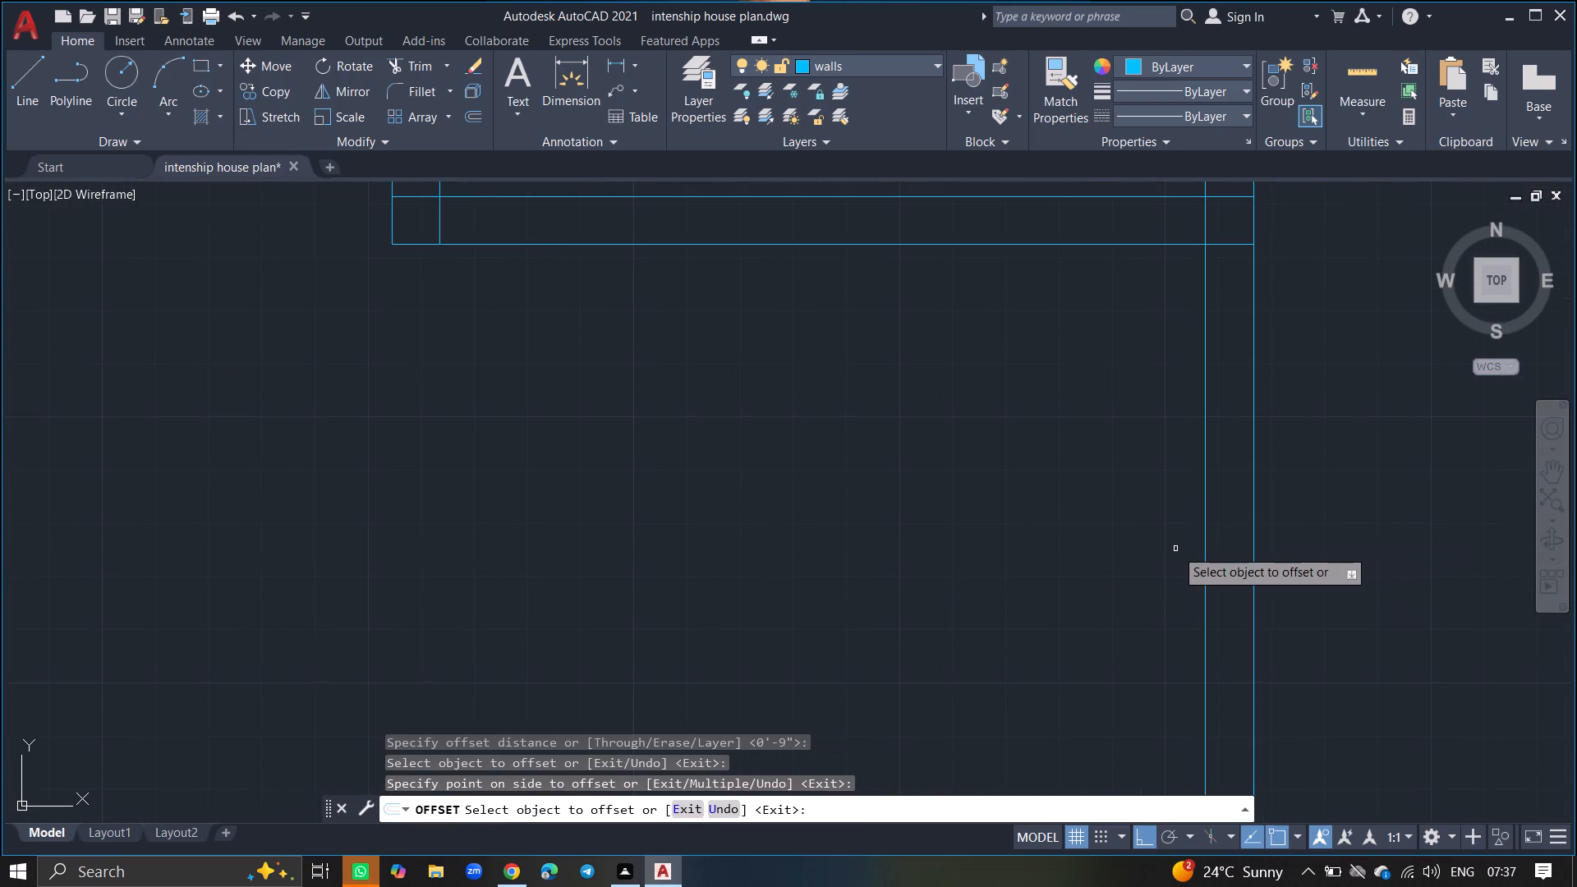
pyautogui.press('Return')
# Offset the inner east wall line below the northeastern room 5'6" to the west.
pyautogui.keyDown('ctrl'); pyautogui.scroll(-5, 1175, 549); pyautogui.keyUp('ctrl')
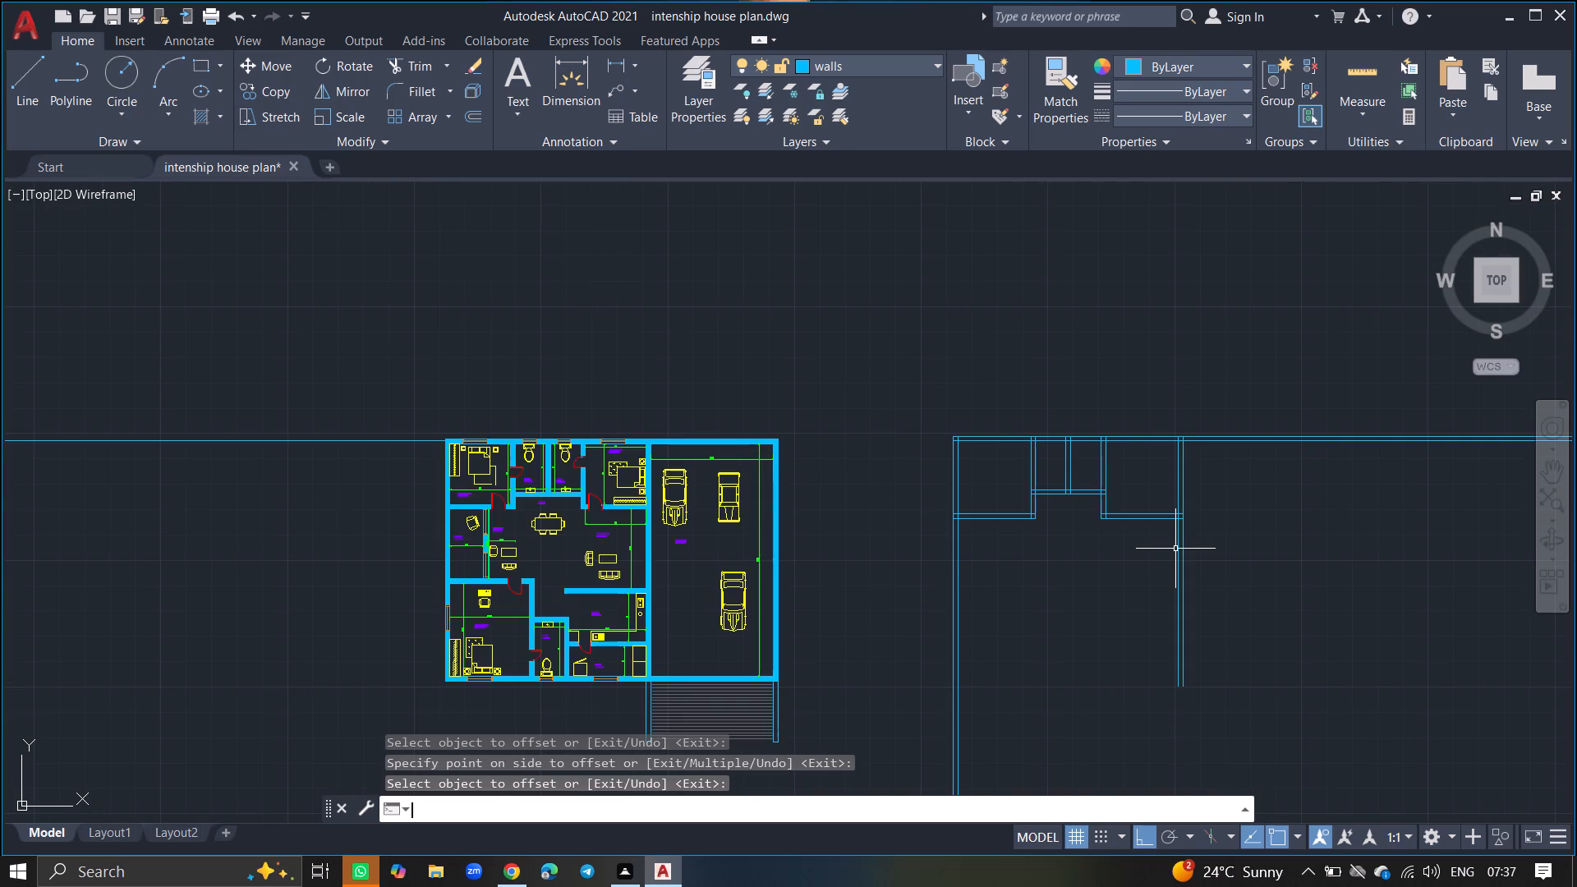
pyautogui.press('o')
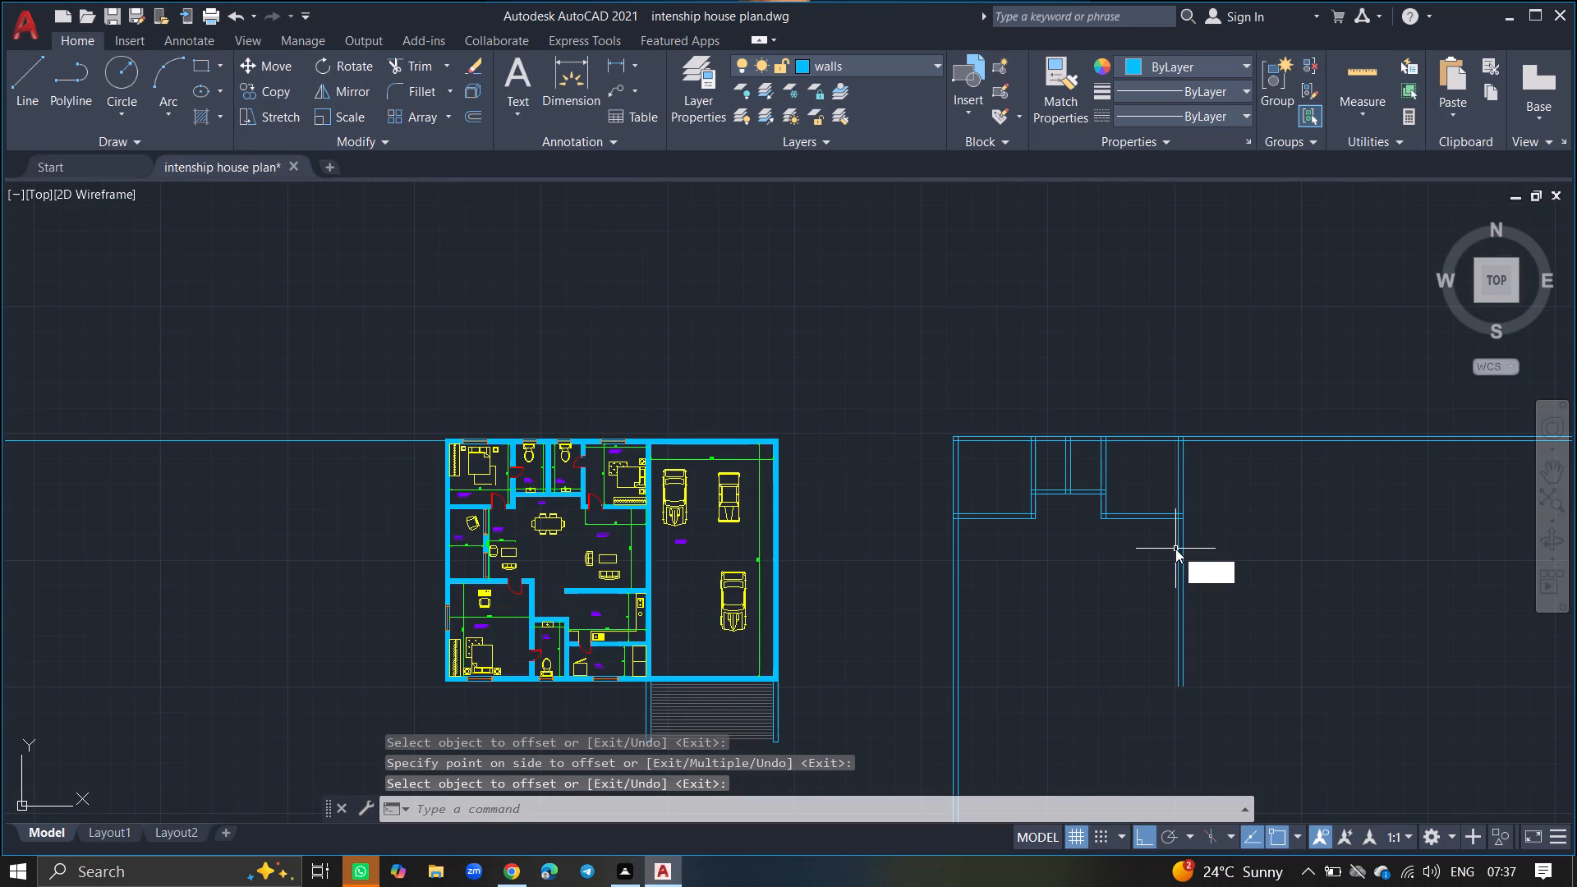
pyautogui.write('FF')
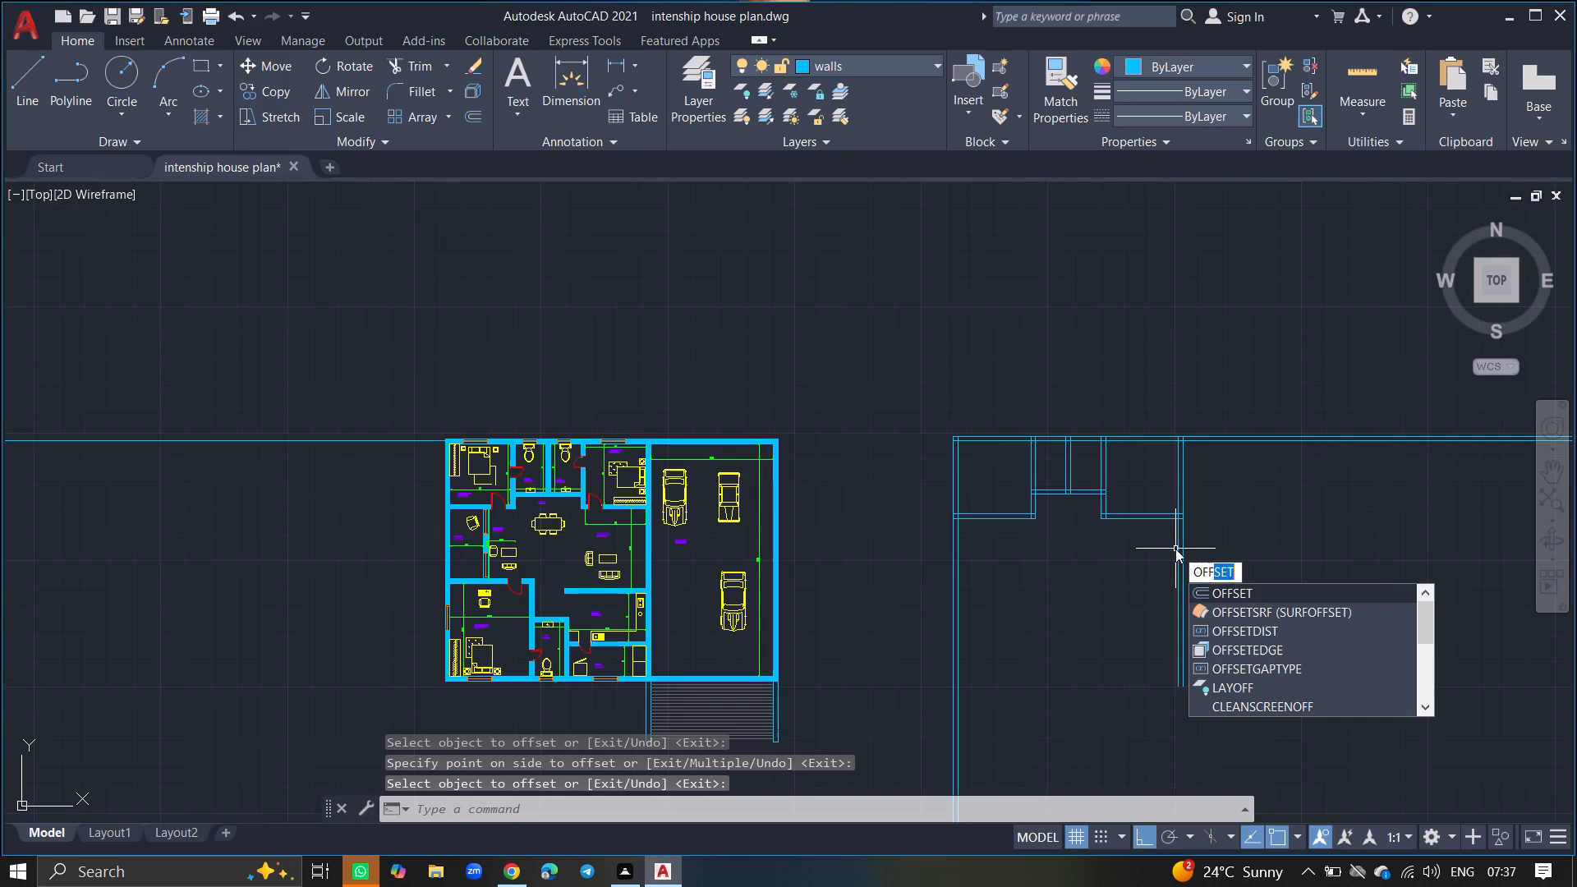
pyautogui.click(1221, 588)
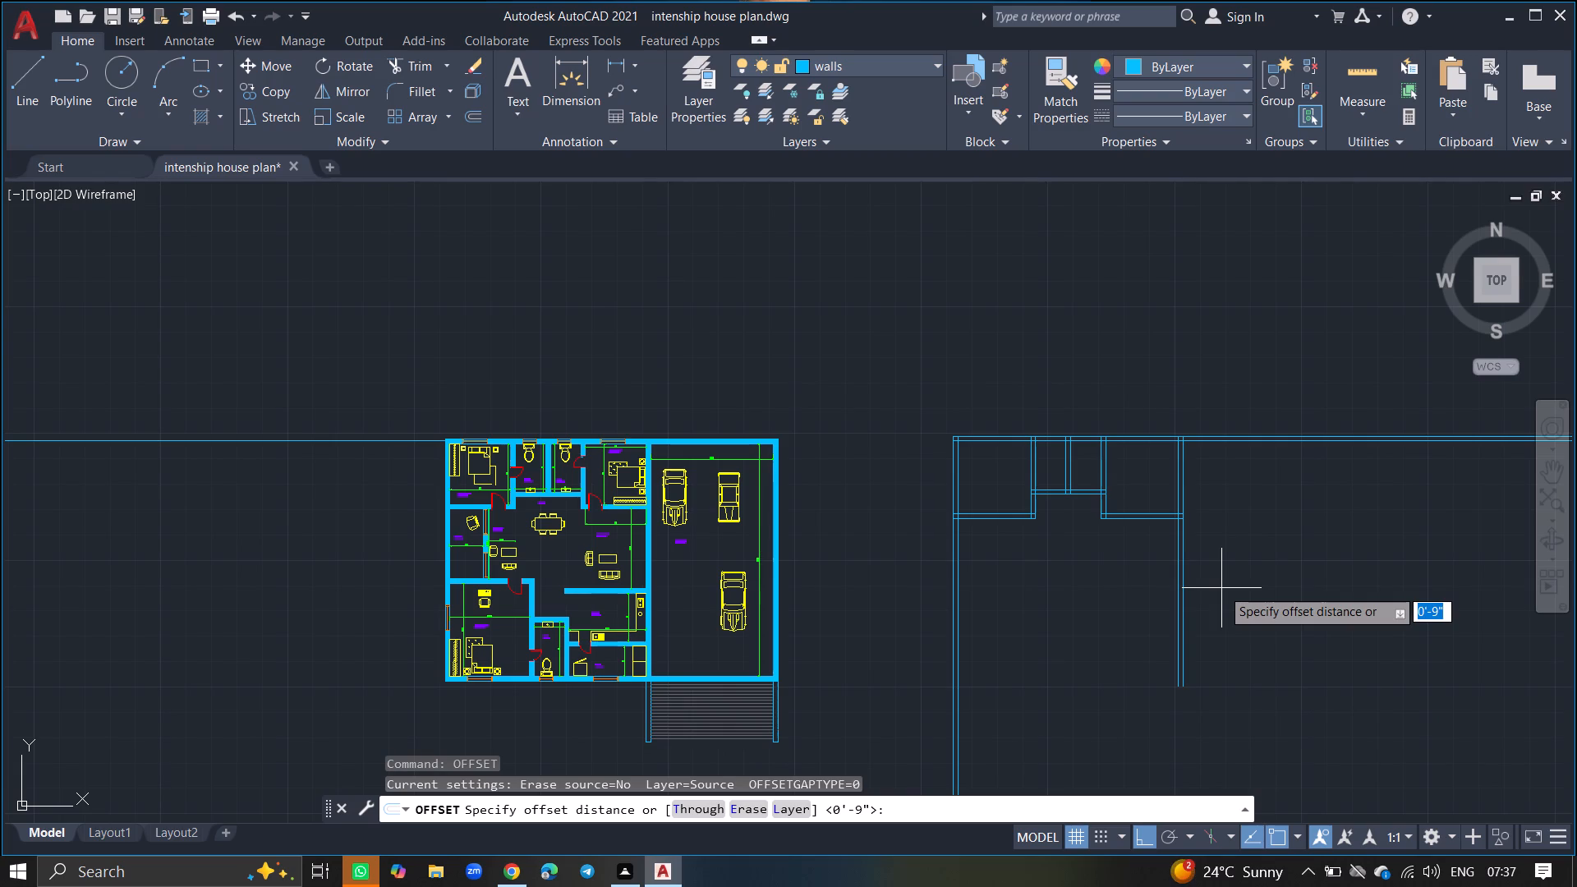
pyautogui.press('5')
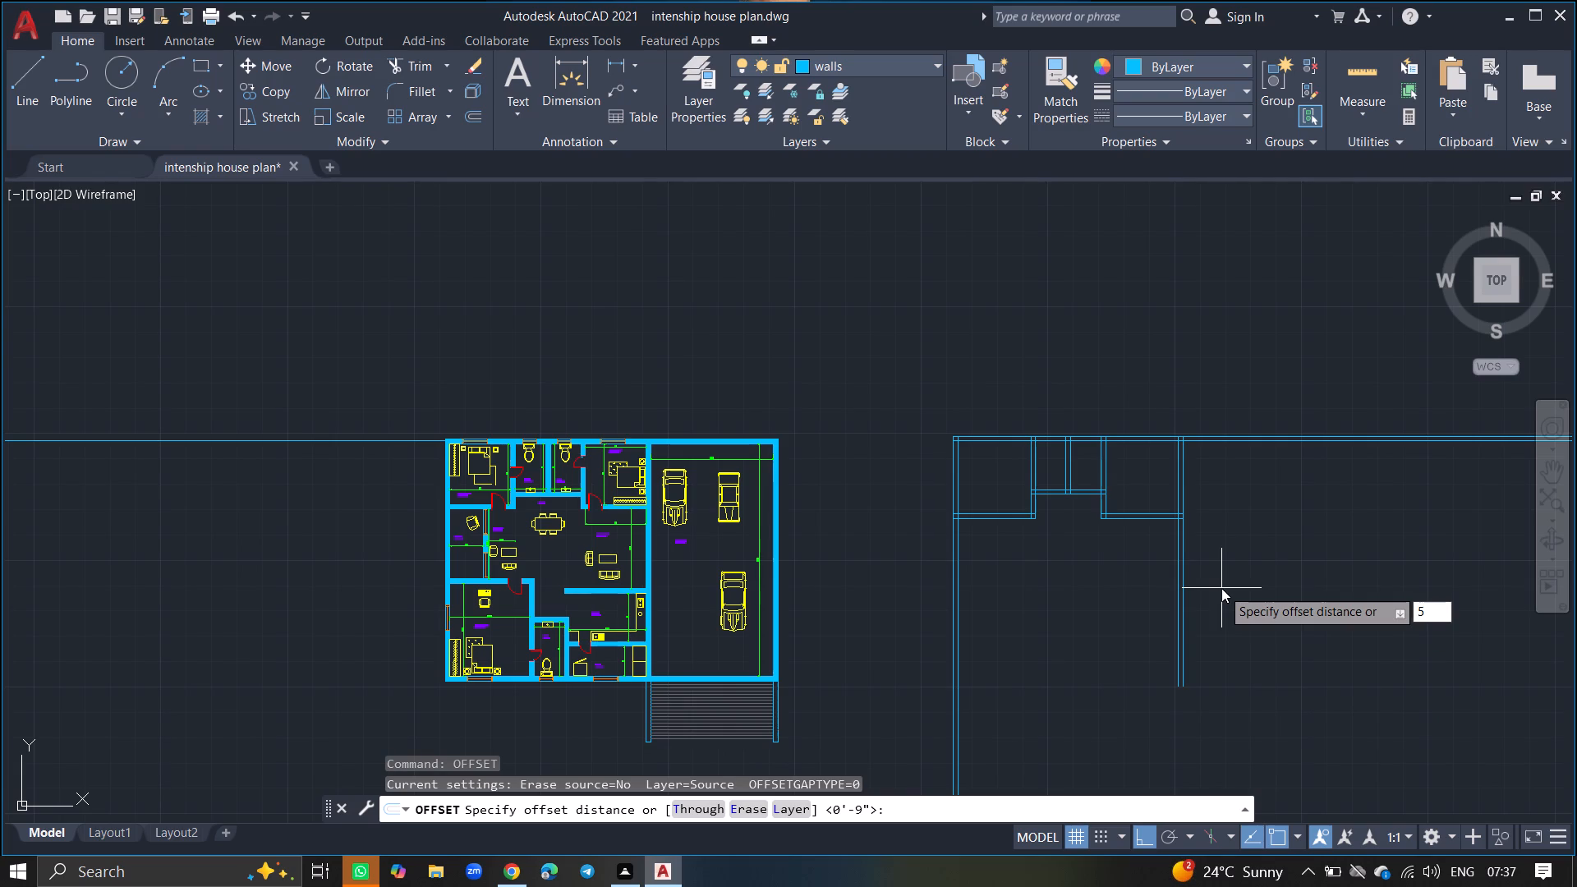
pyautogui.press("'")
pyautogui.press('6')
pyautogui.hotkey('shift', '"')
pyautogui.press('Return')
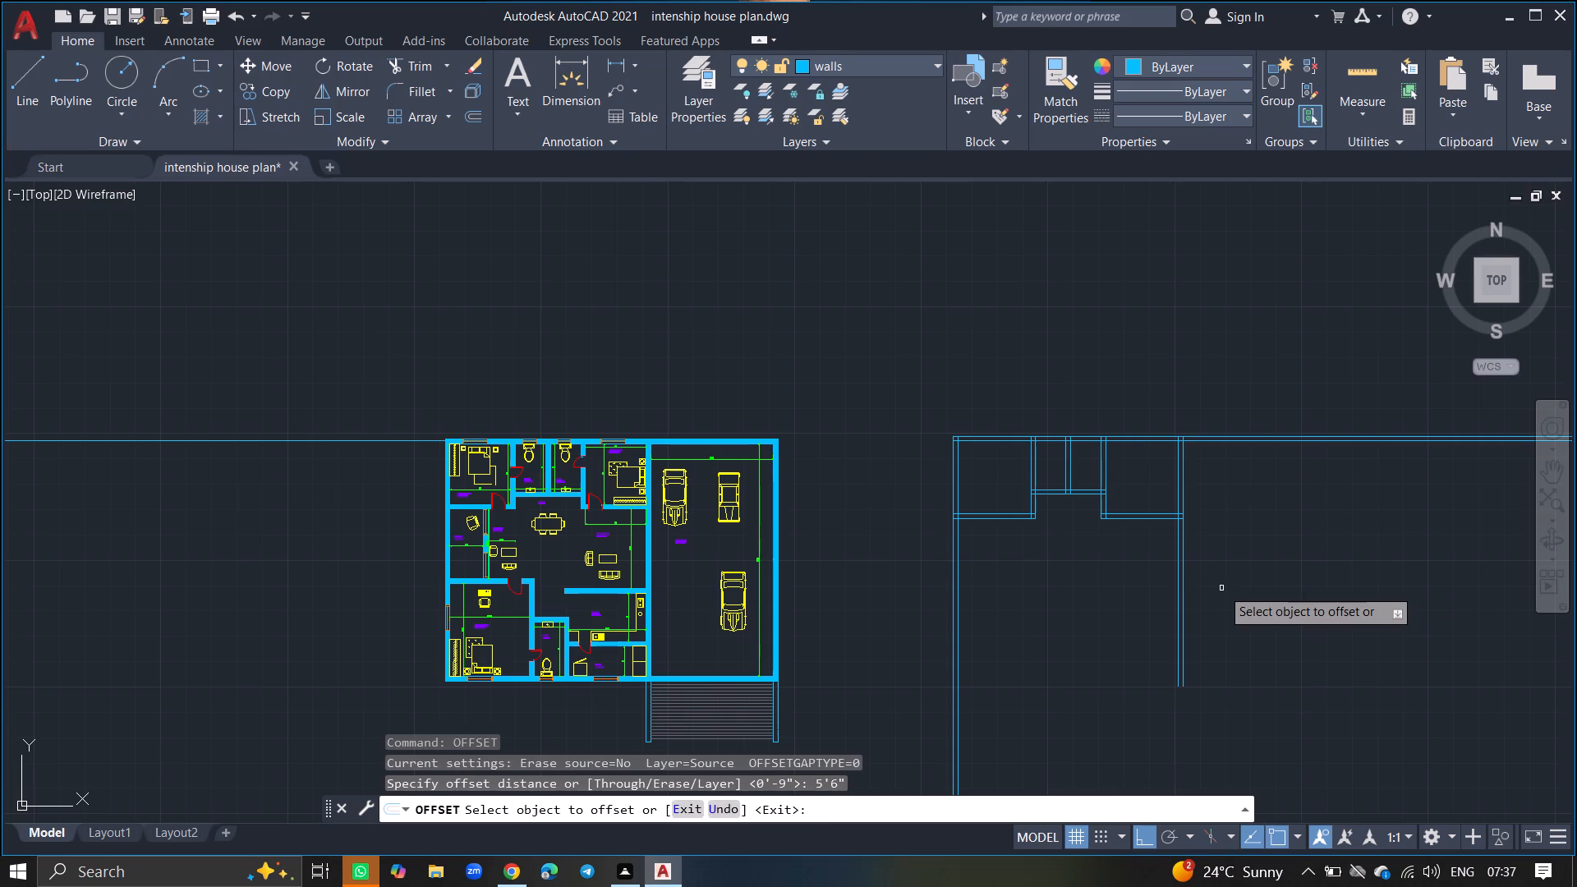
pyautogui.click(1180, 576)
pyautogui.click(1097, 587)
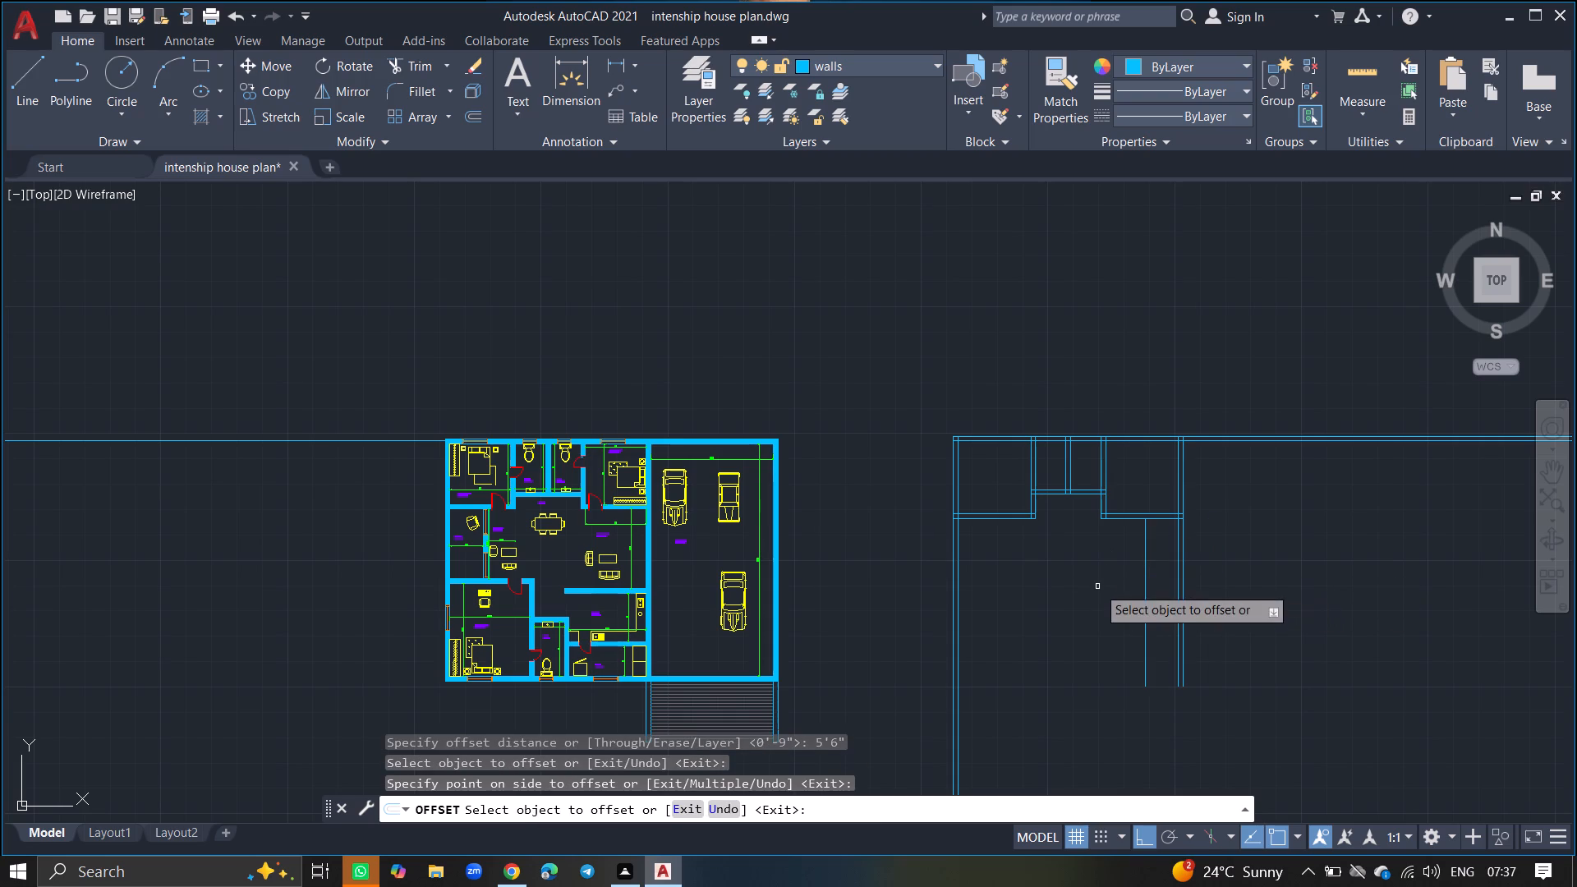
pyautogui.keyDown('ctrl'); pyautogui.scroll(6, 1132, 520); pyautogui.keyUp('ctrl')
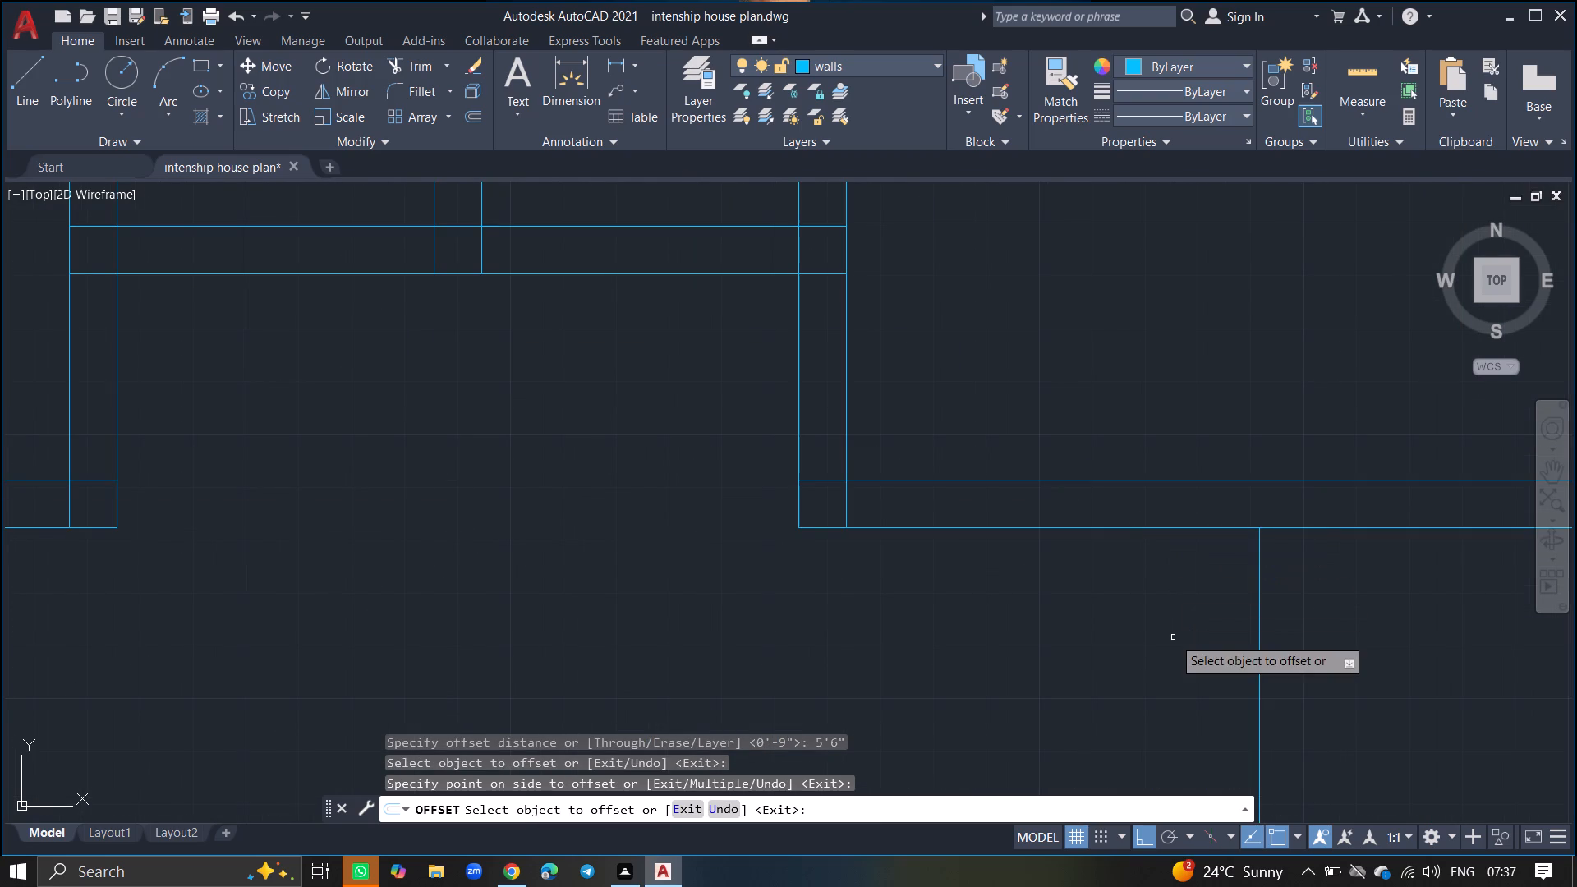
pyautogui.press('Return')
# Offset the new vertical line below the northeastern room 9" to the west to form a double-line wall.
pyautogui.write('OFFSET')
pyautogui.press('Return')
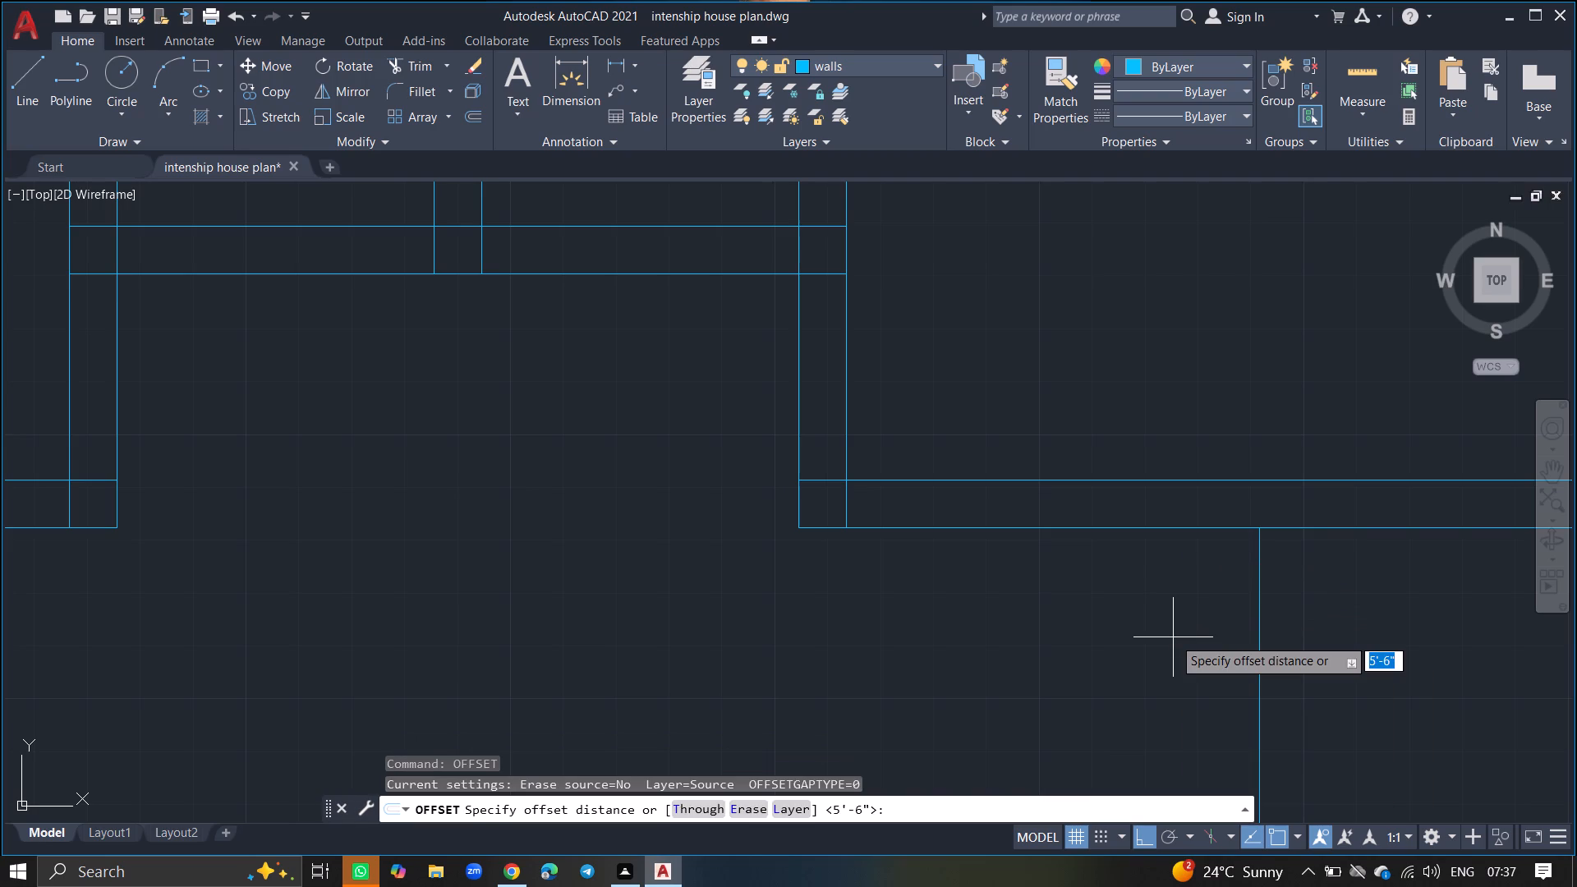
pyautogui.press('9')
pyautogui.hotkey('shift', '"')
pyautogui.press('Return')
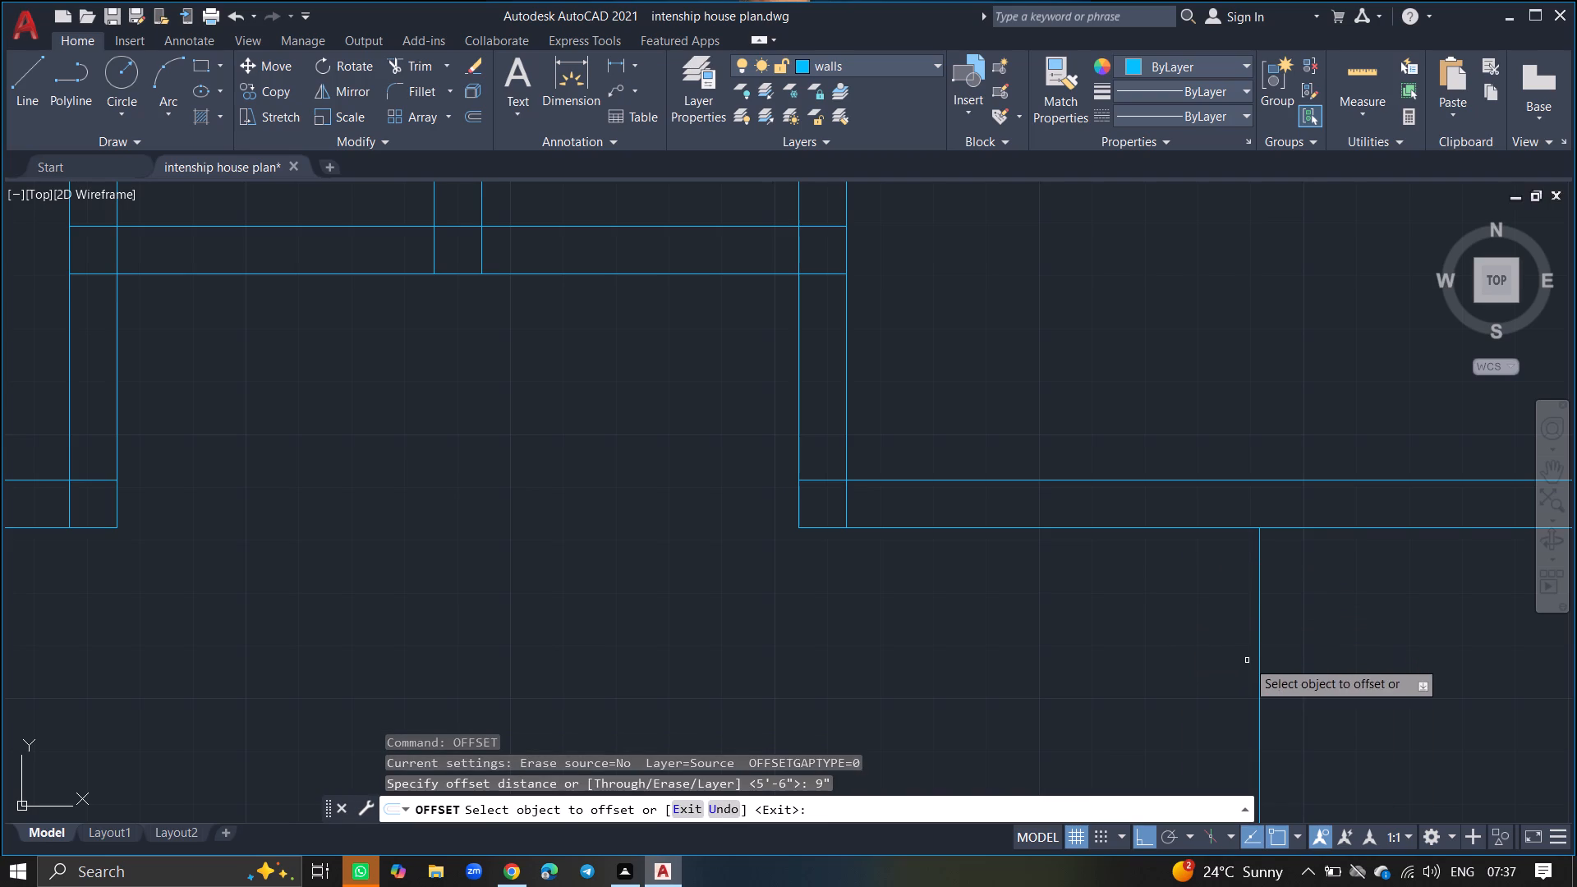
pyautogui.click(1258, 663)
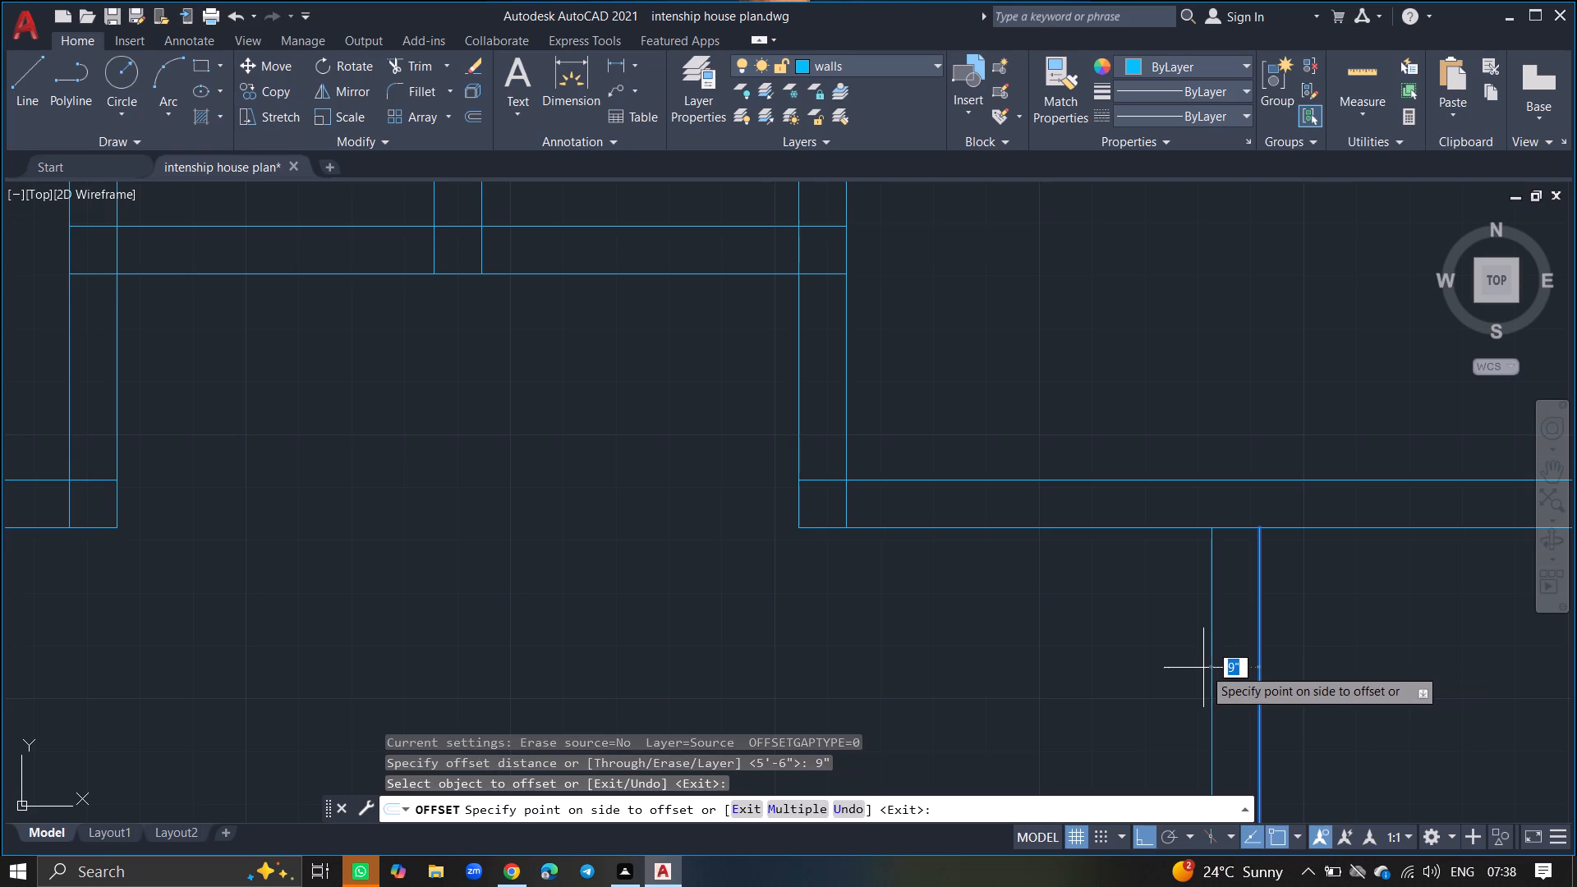
pyautogui.click(1203, 668)
pyautogui.press('Return')
# Offset the outer south wall line of the northeastern room 11'6" to the south.
pyautogui.keyDown('ctrl'); pyautogui.scroll(-6, 1203, 668); pyautogui.keyUp('ctrl')
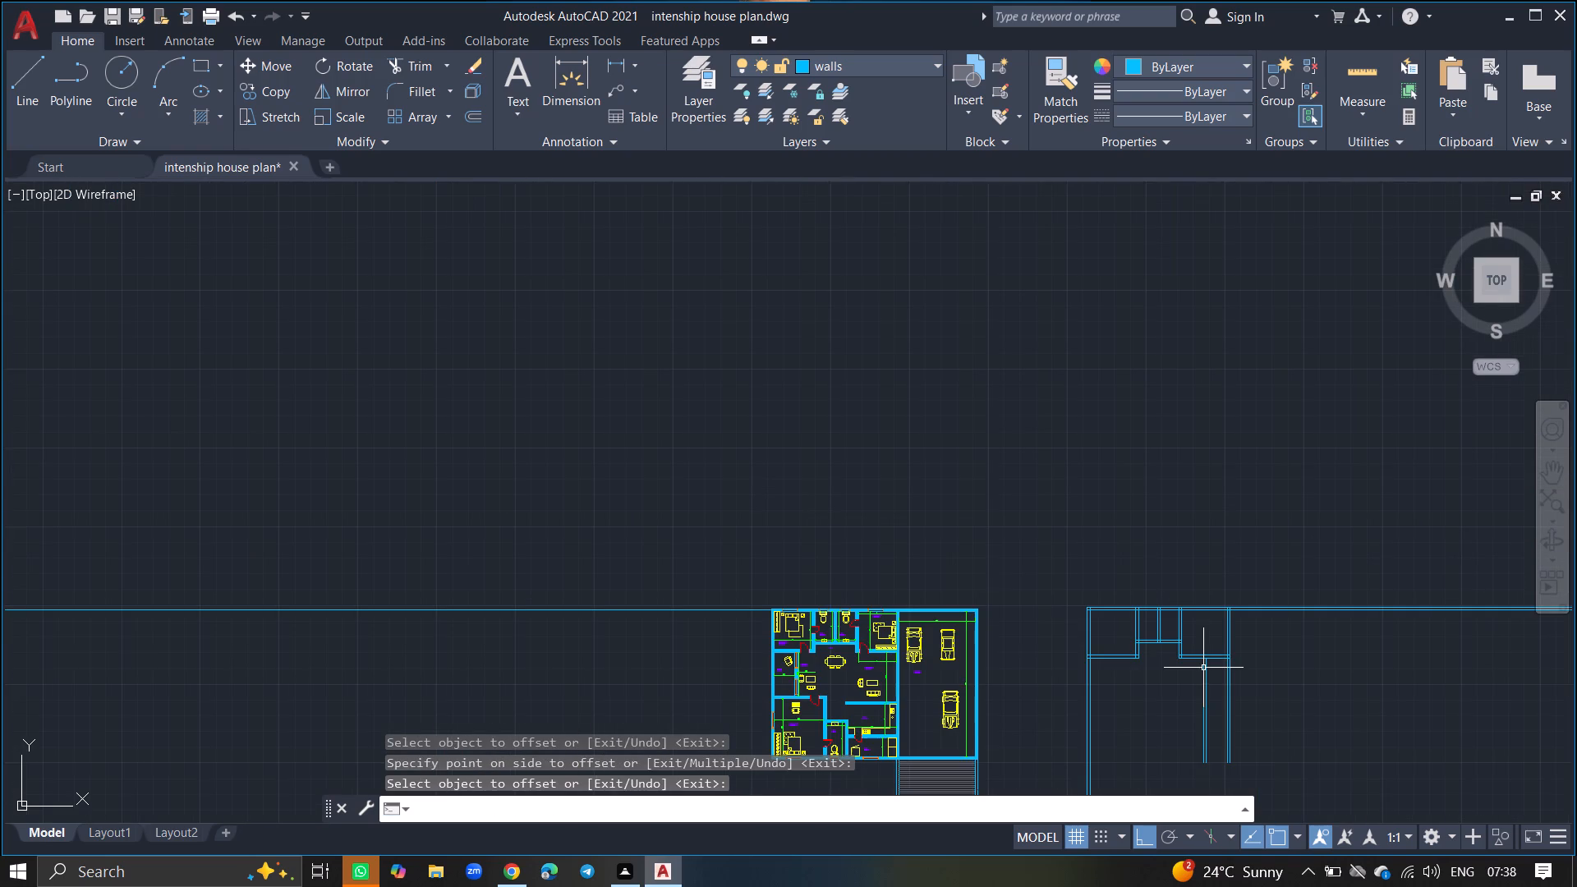
pyautogui.write('OFFSET')
pyautogui.press('Return')
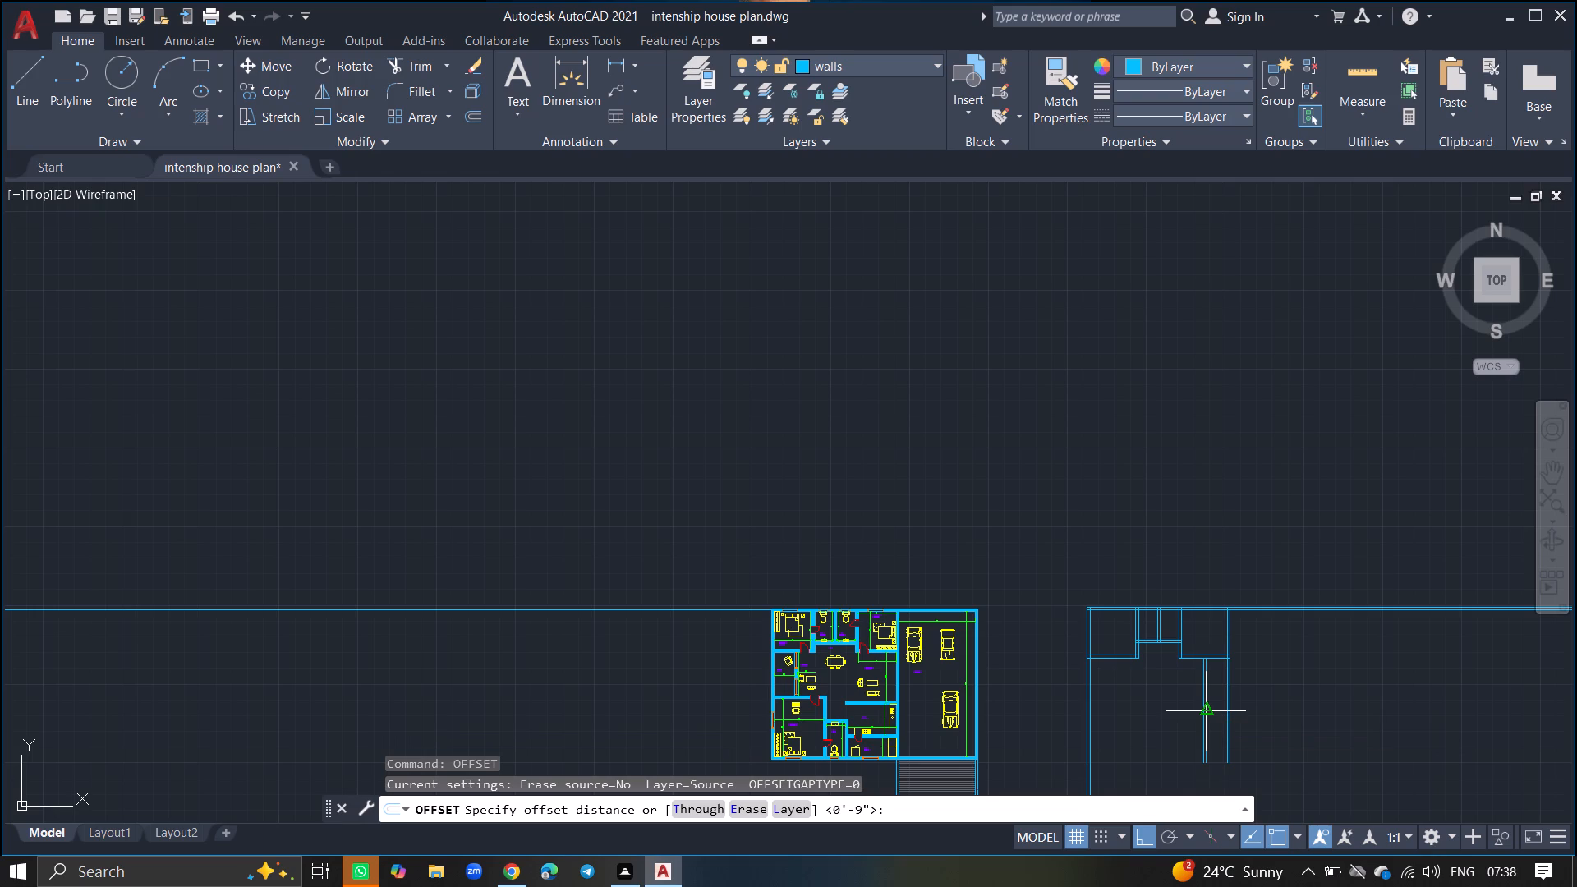
pyautogui.write("11'")
pyautogui.press('6')
pyautogui.hotkey('shift', '"')
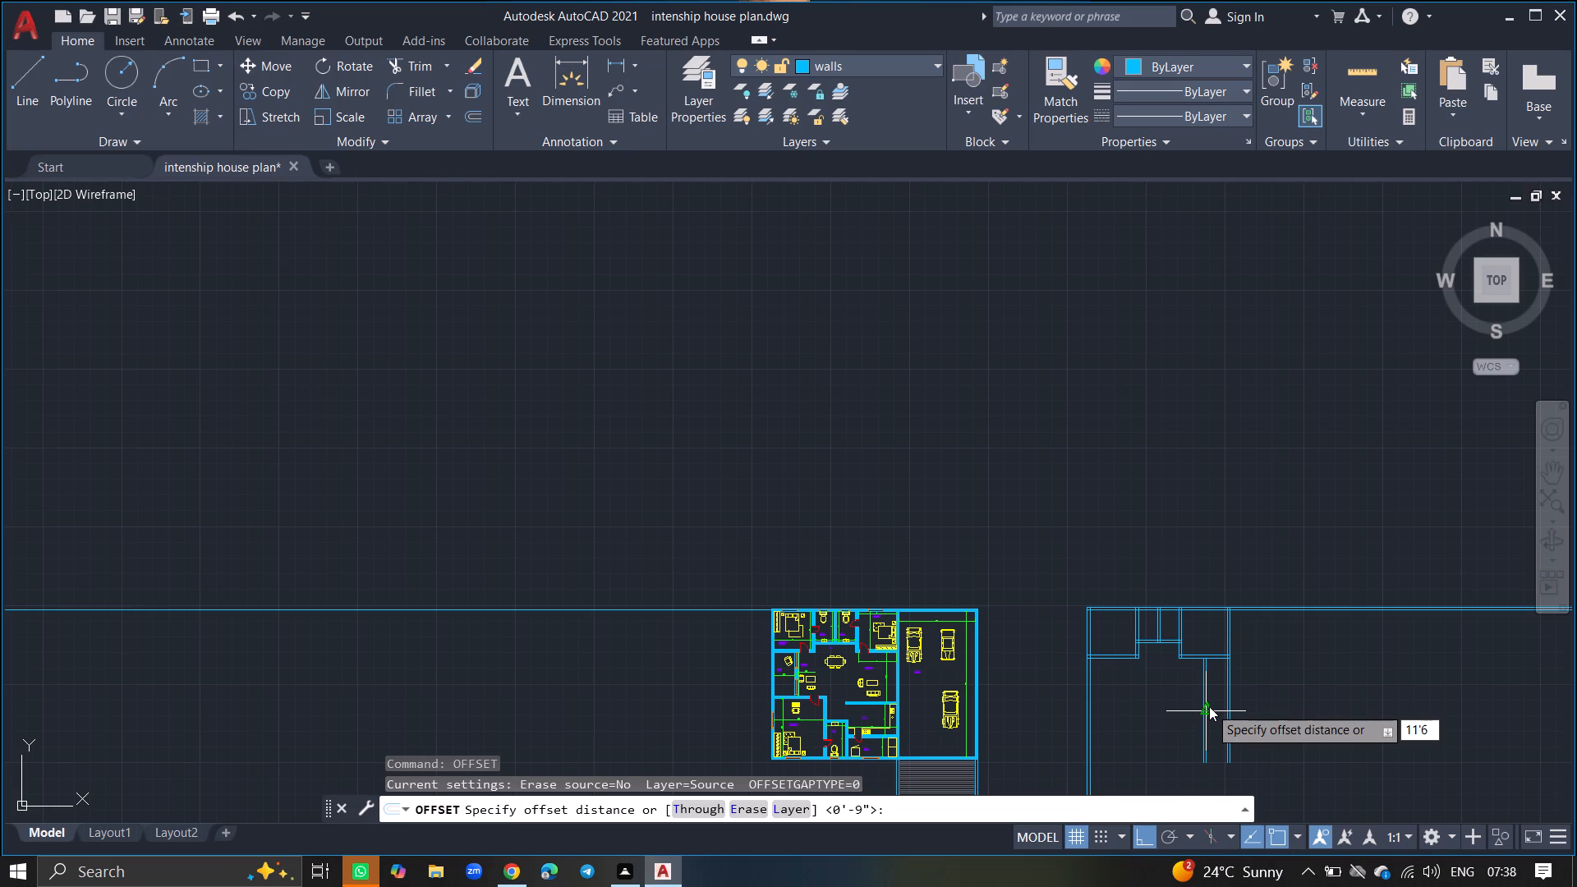
pyautogui.press('Return')
pyautogui.keyDown('ctrl'); pyautogui.scroll(6, 1209, 706); pyautogui.keyUp('ctrl')
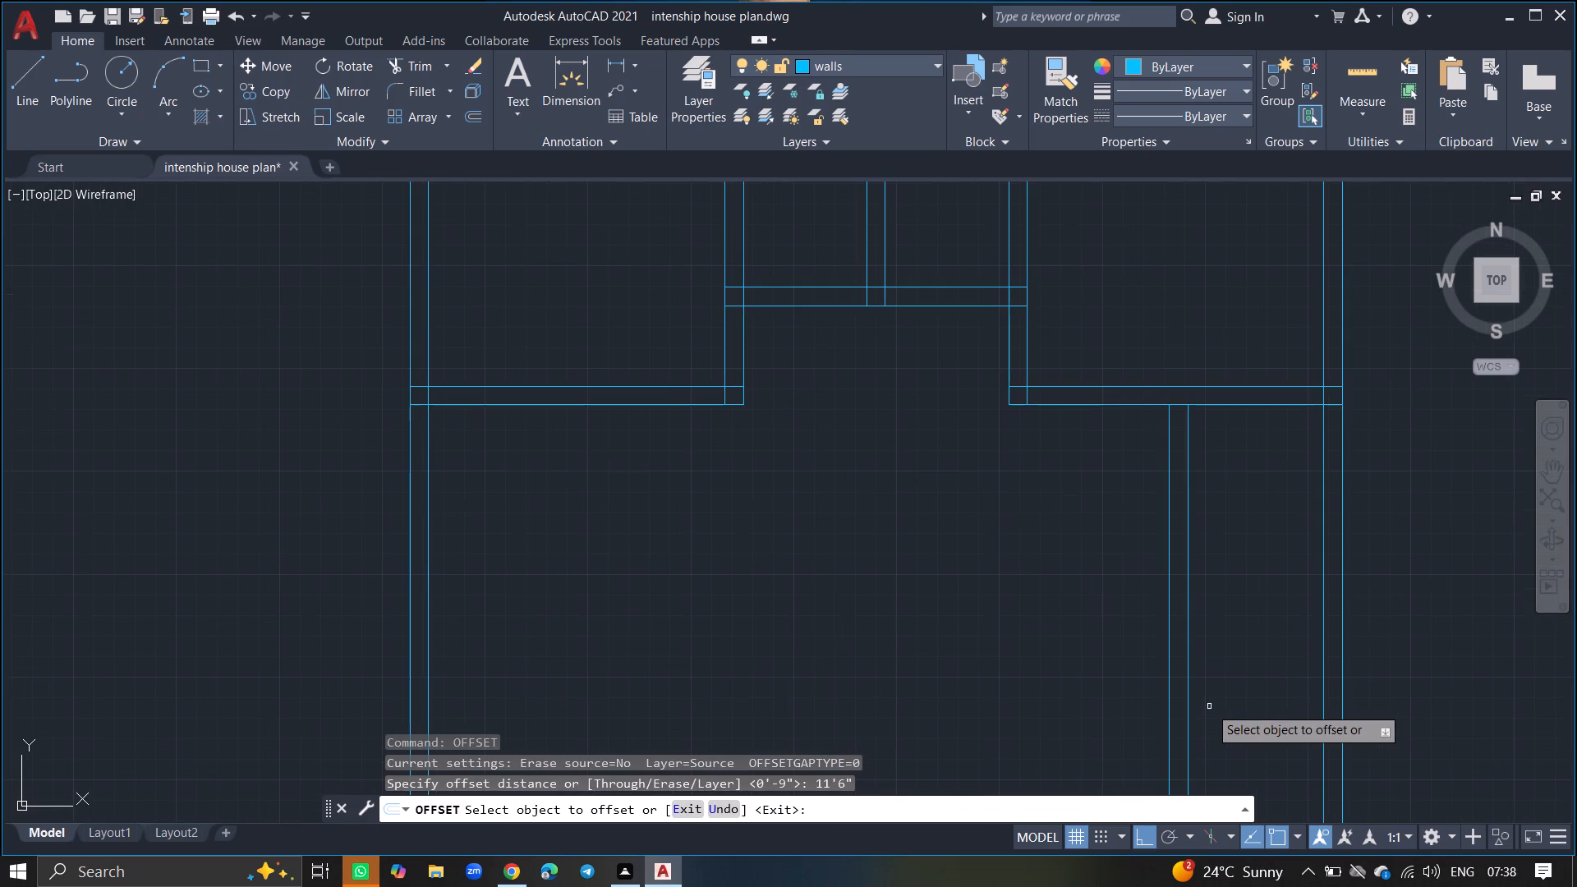
pyautogui.moveTo(1216, 406); pyautogui.dragTo(1238, 527)
pyautogui.click(1238, 527)
pyautogui.press('Return')
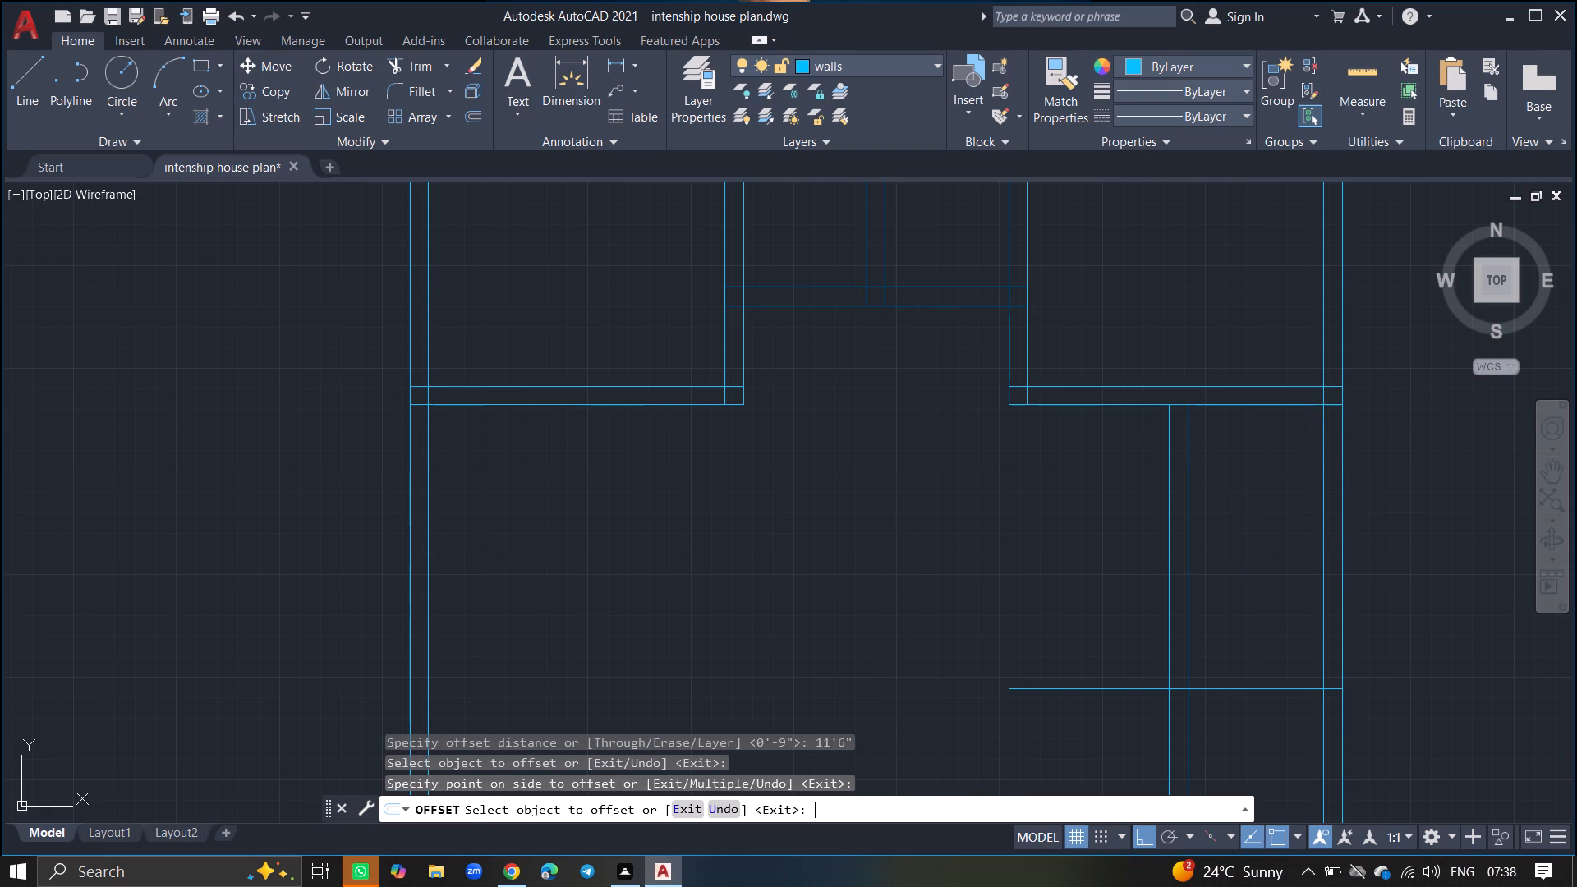
# Offset the new horizontal line of the narrow room below the northeastern room 9" to the south.
pyautogui.press('o')
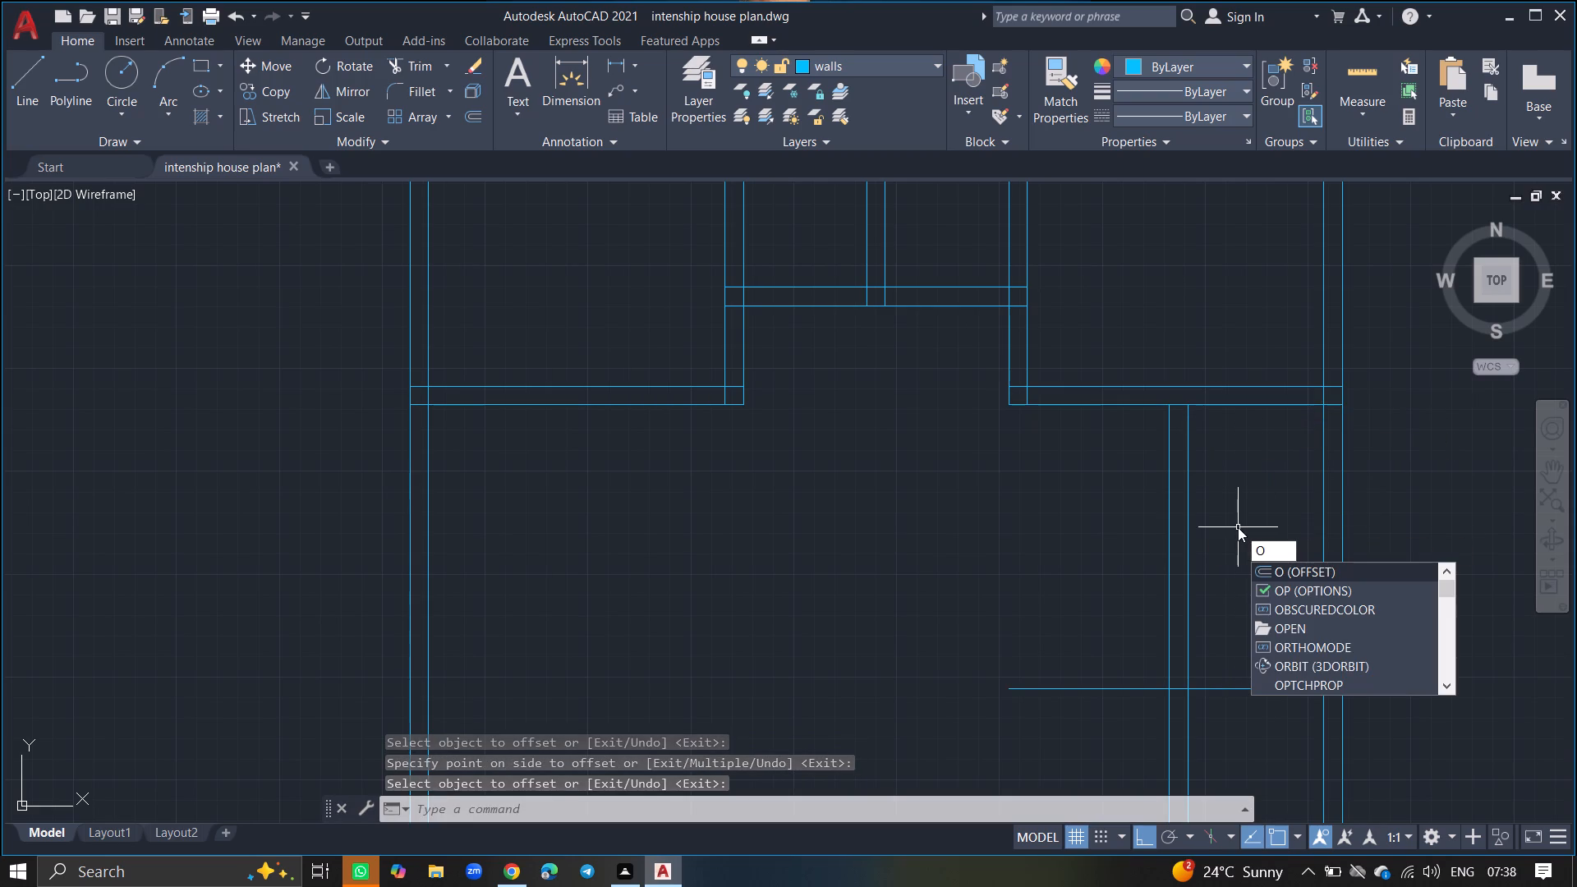
pyautogui.click(1273, 572)
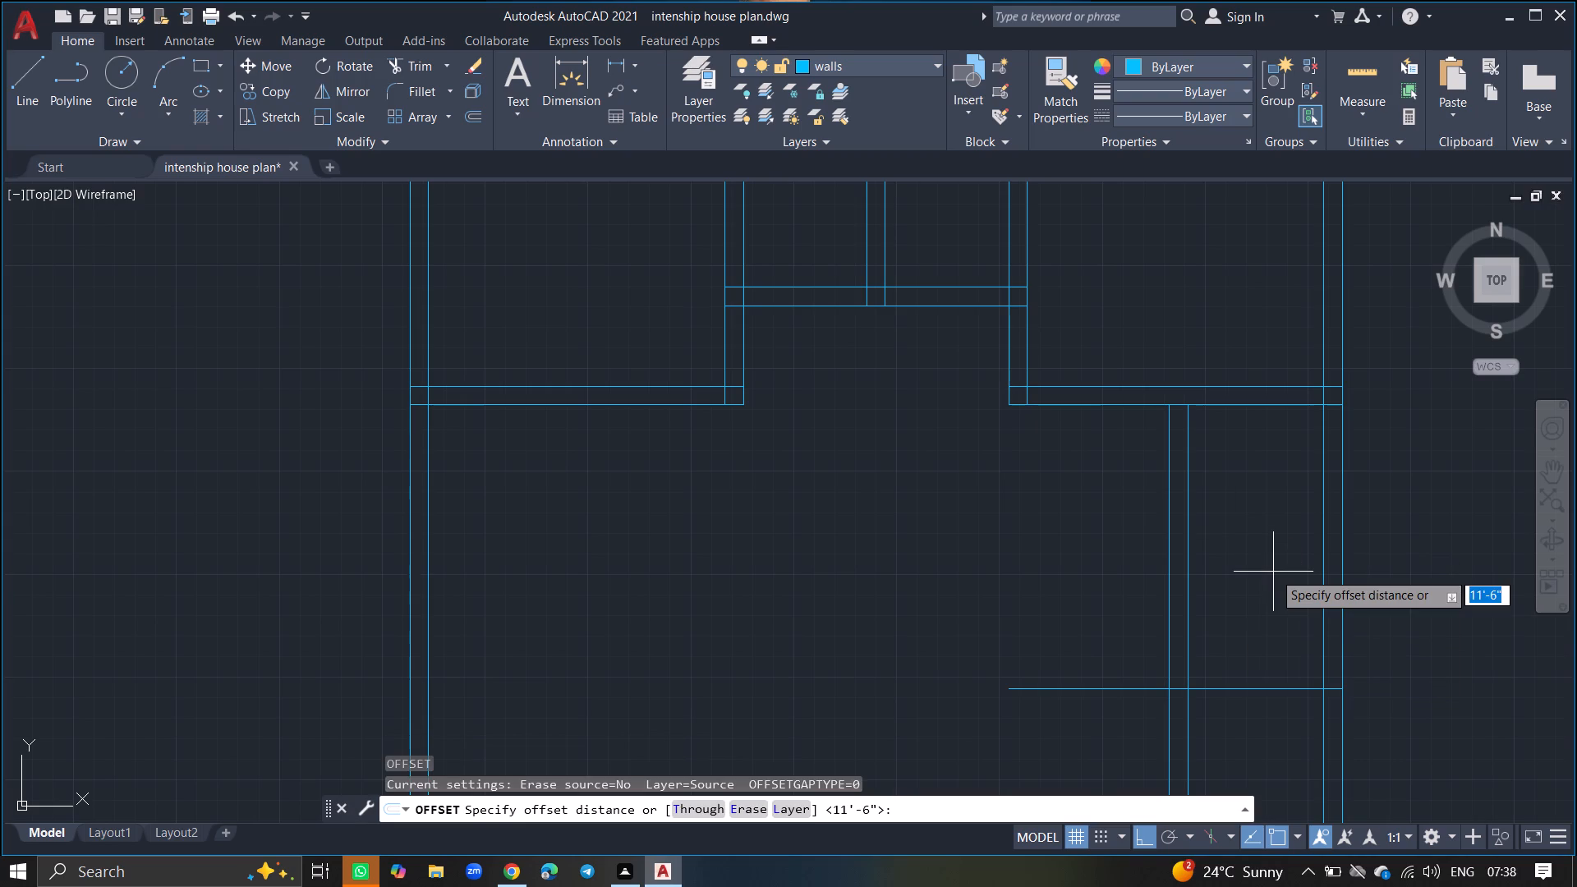
pyautogui.press('9')
pyautogui.hotkey('shift', '"')
pyautogui.press('Return')
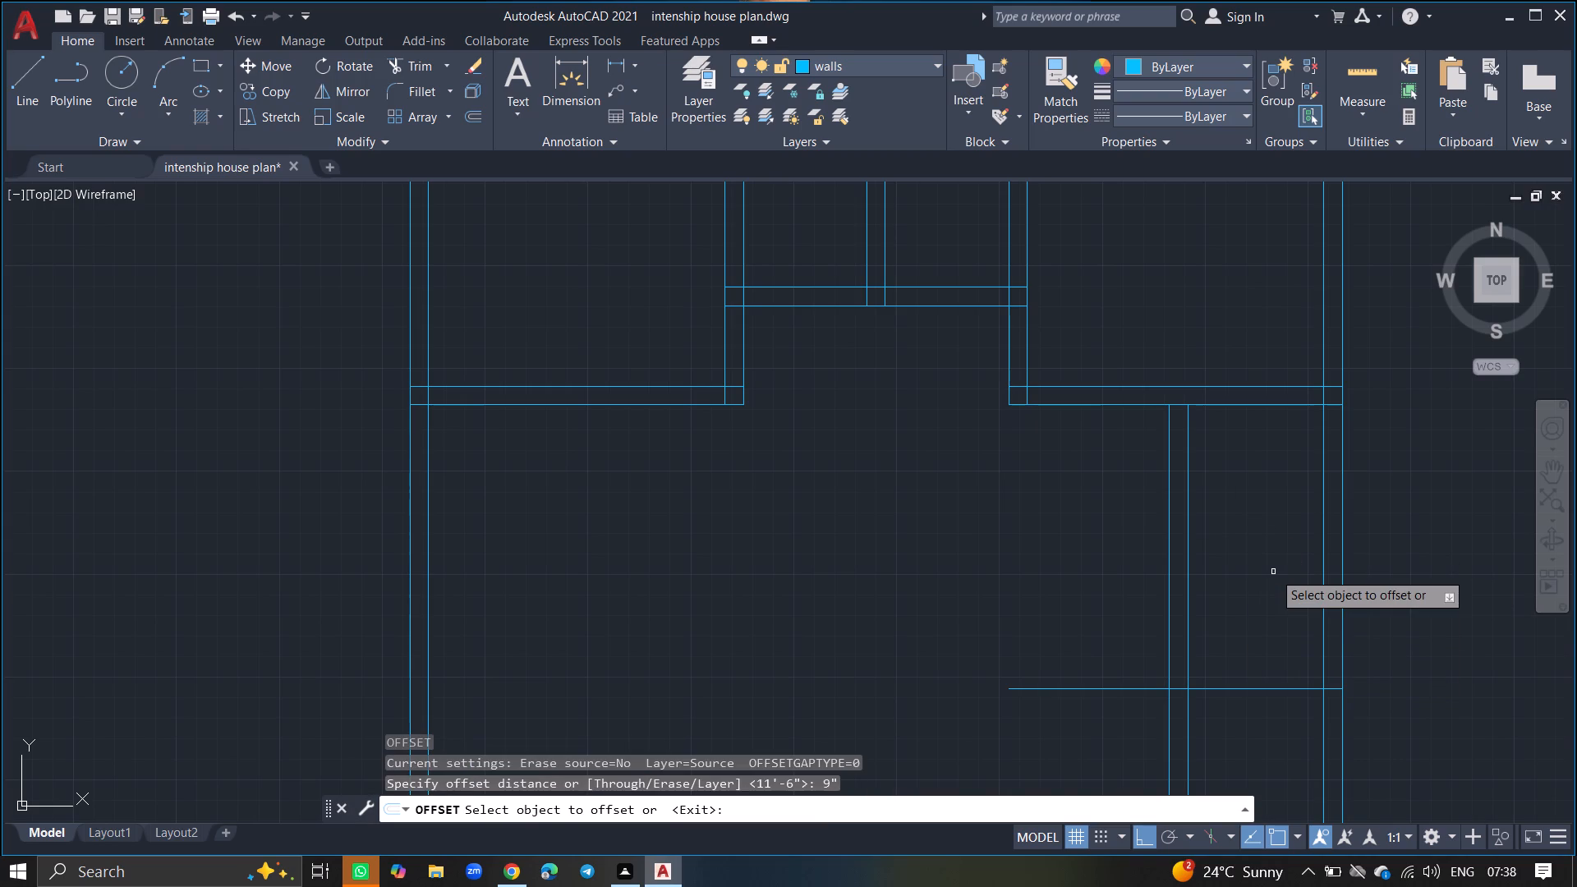
pyautogui.click(1262, 692)
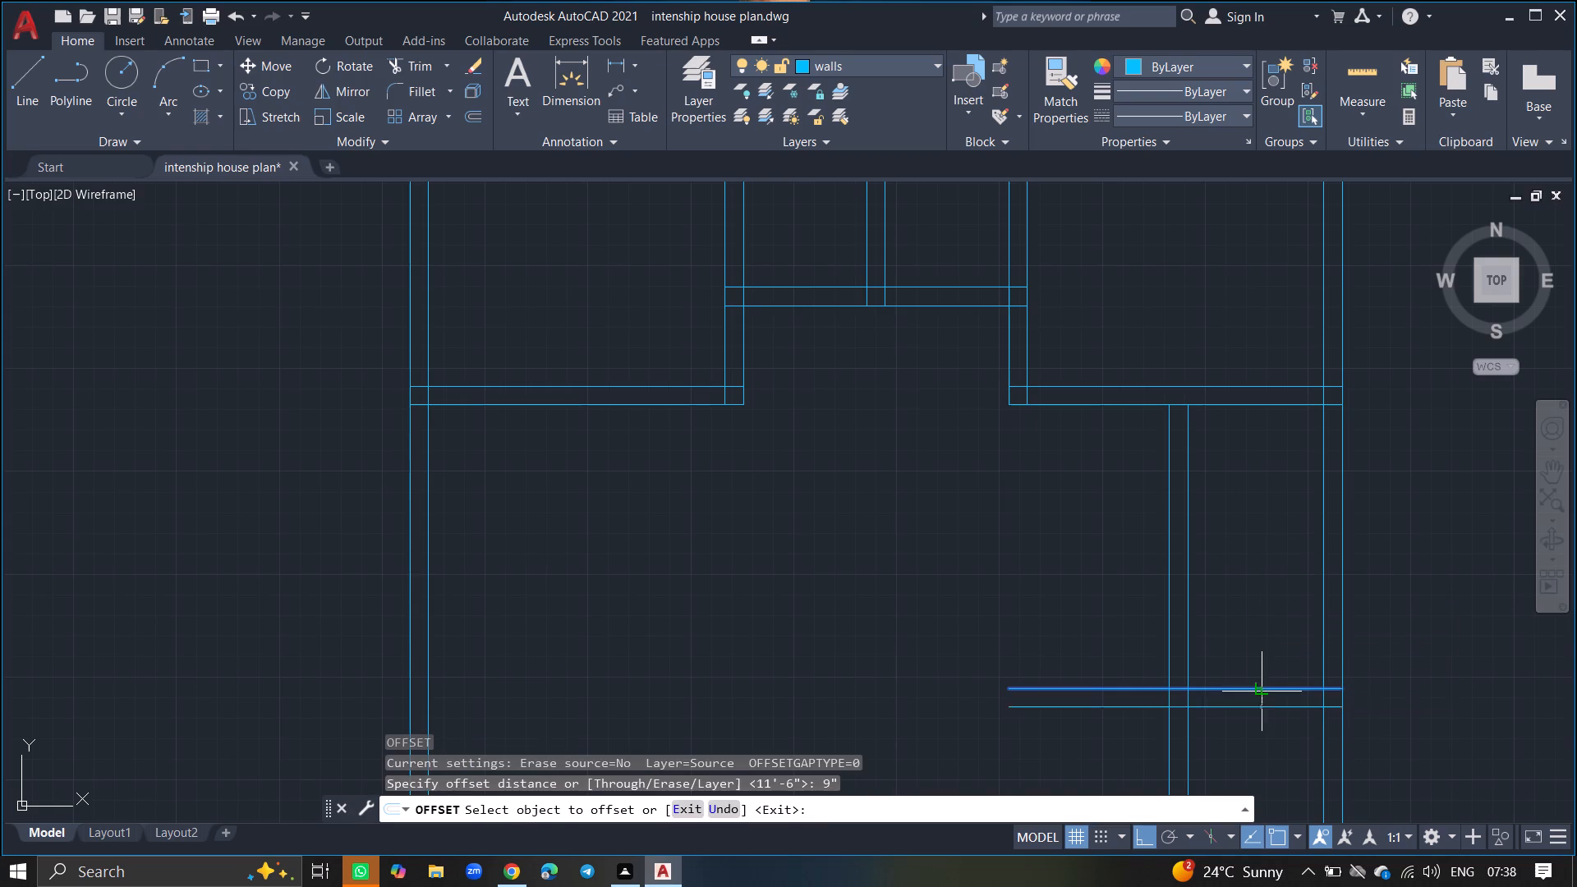
pyautogui.click(1262, 738)
pyautogui.press('Return')
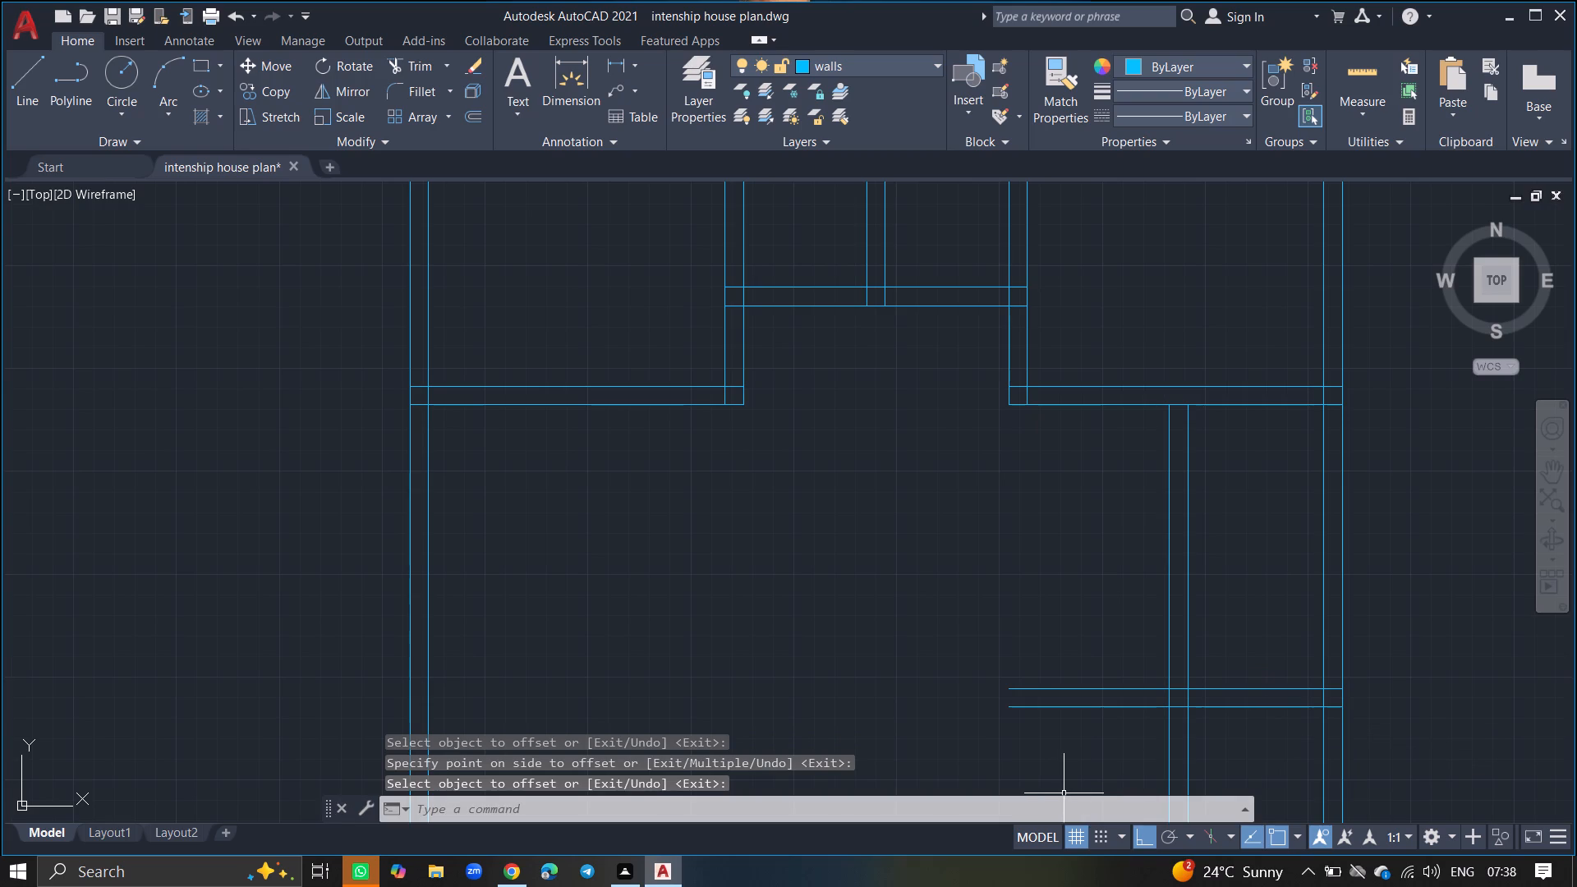
# Trim both south wall lines of the narrow eastern room where they run west past its outer west wall line.
pyautogui.write('TRIM')
pyautogui.press('Return')
pyautogui.click(1078, 709)
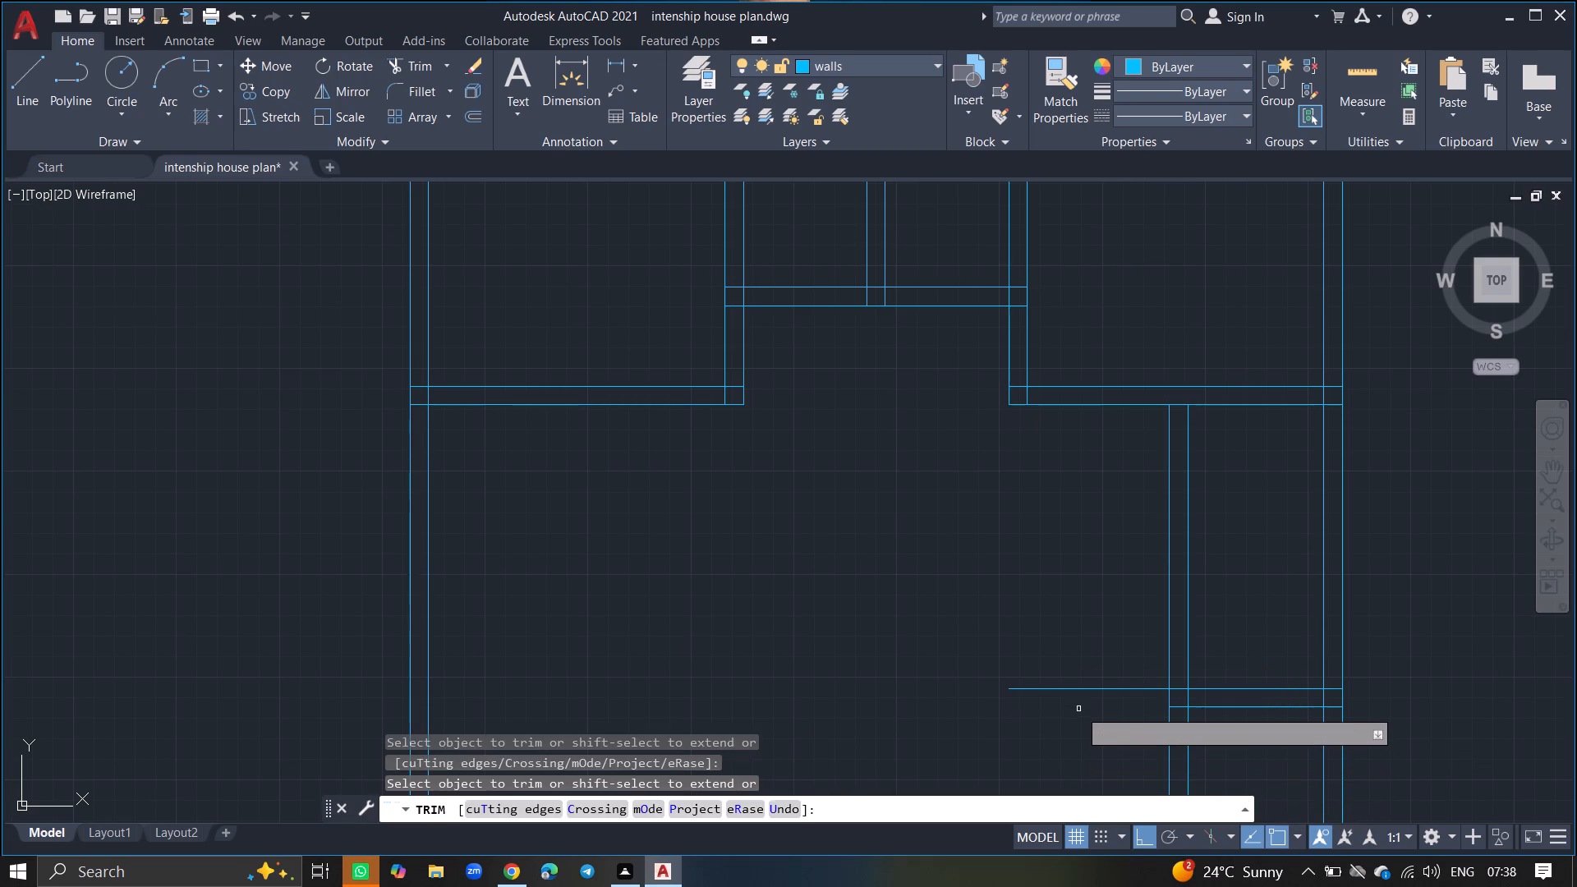
pyautogui.click(1078, 688)
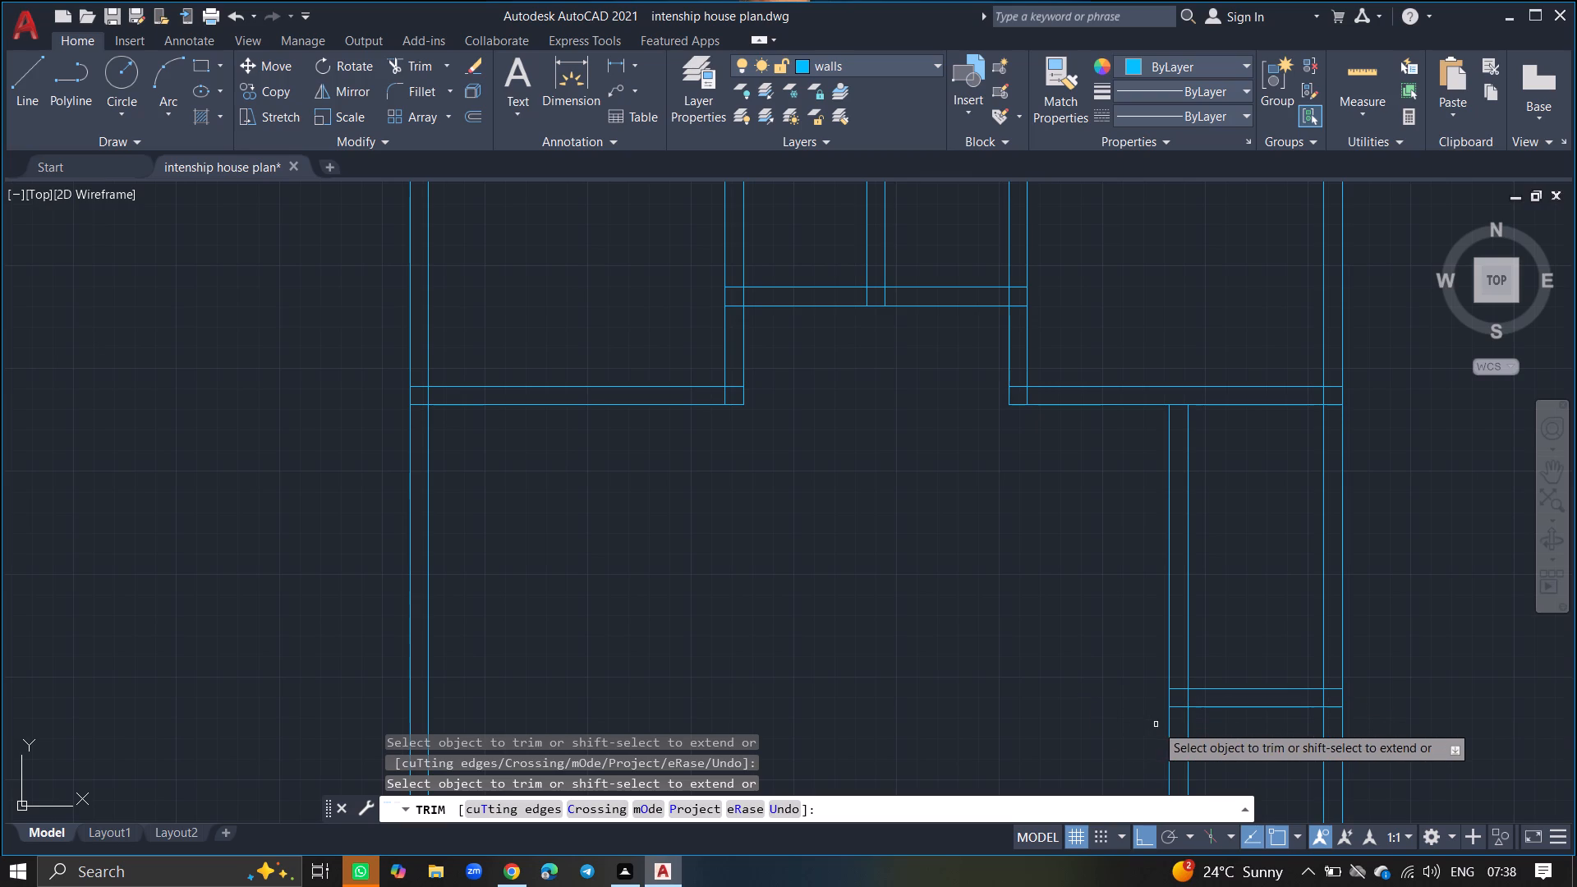
pyautogui.press('Return')
# Trim both west wall lines of the narrow eastern room where they run south past its outer south wall line.
pyautogui.write('TR')
pyautogui.write('IM')
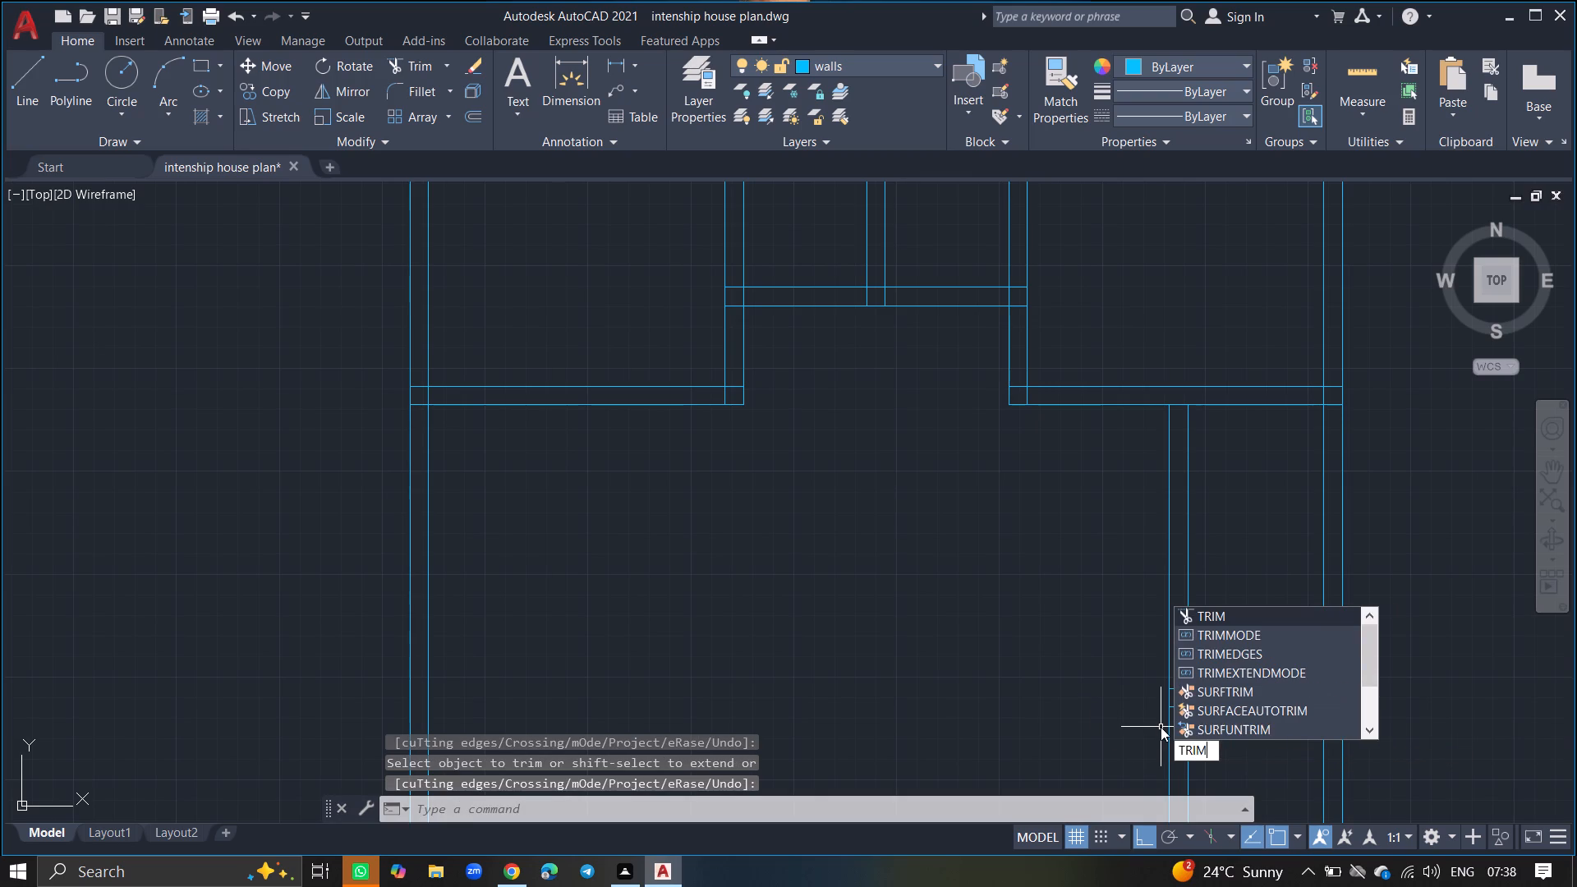
pyautogui.press('Return')
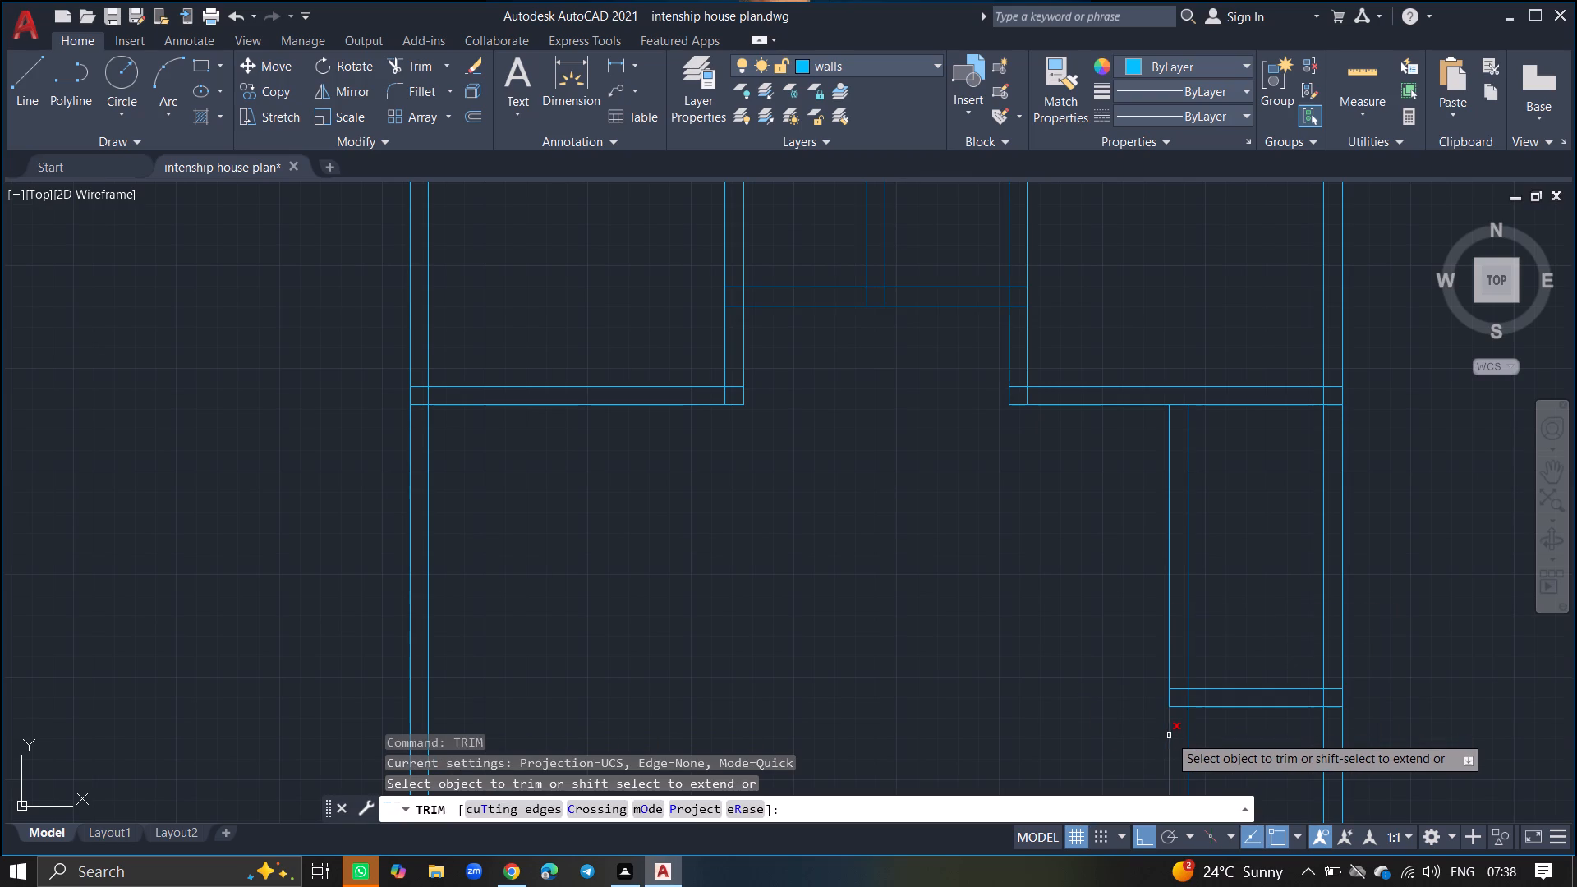
pyautogui.click(1169, 735)
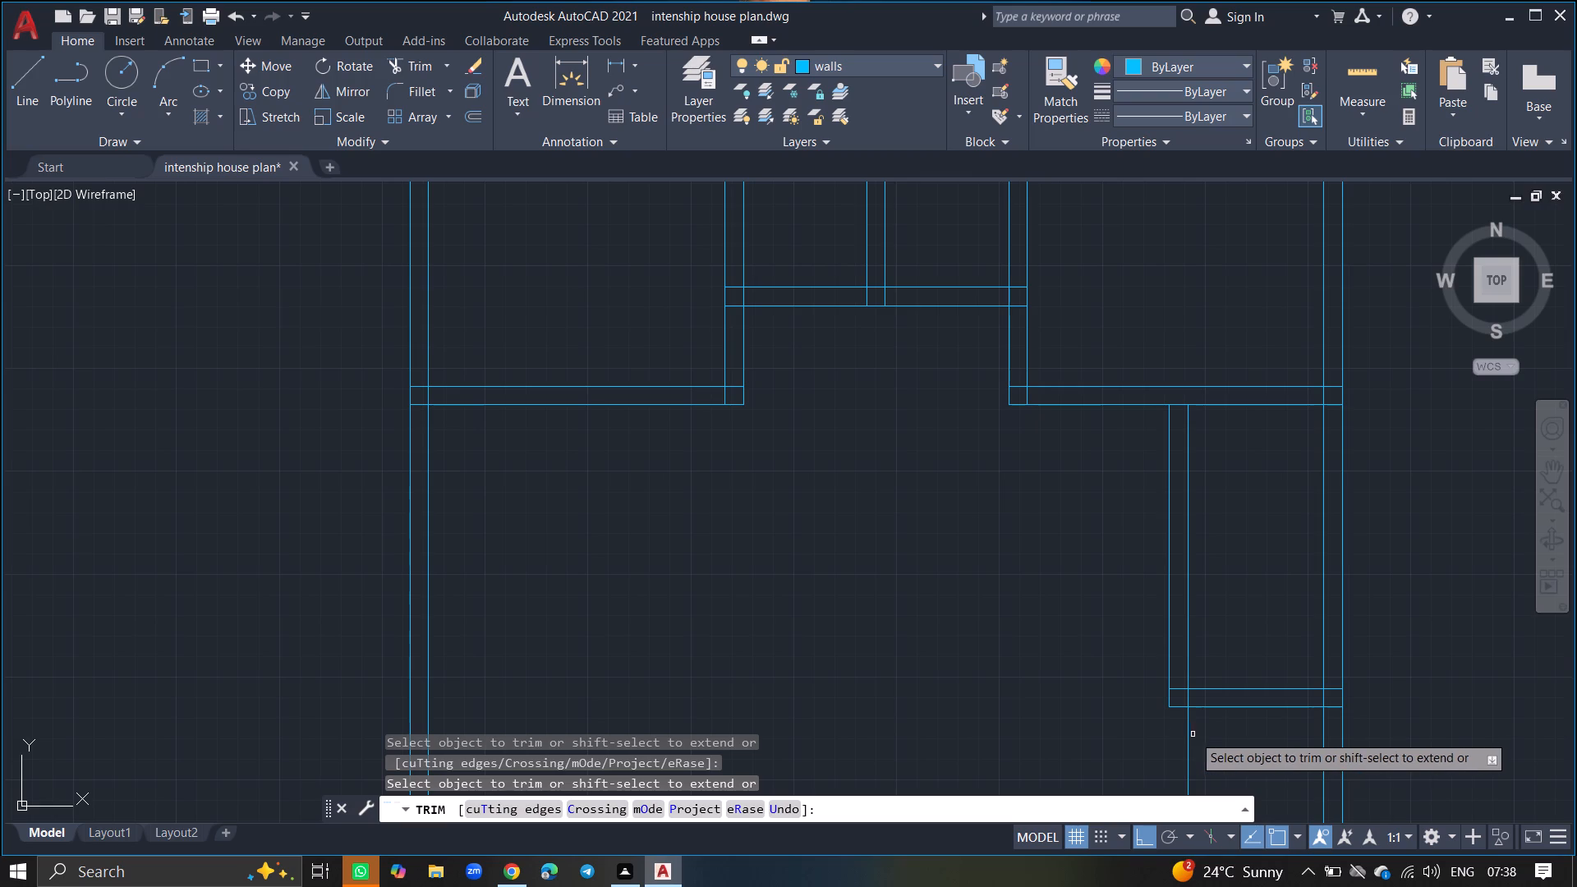
pyautogui.click(1188, 736)
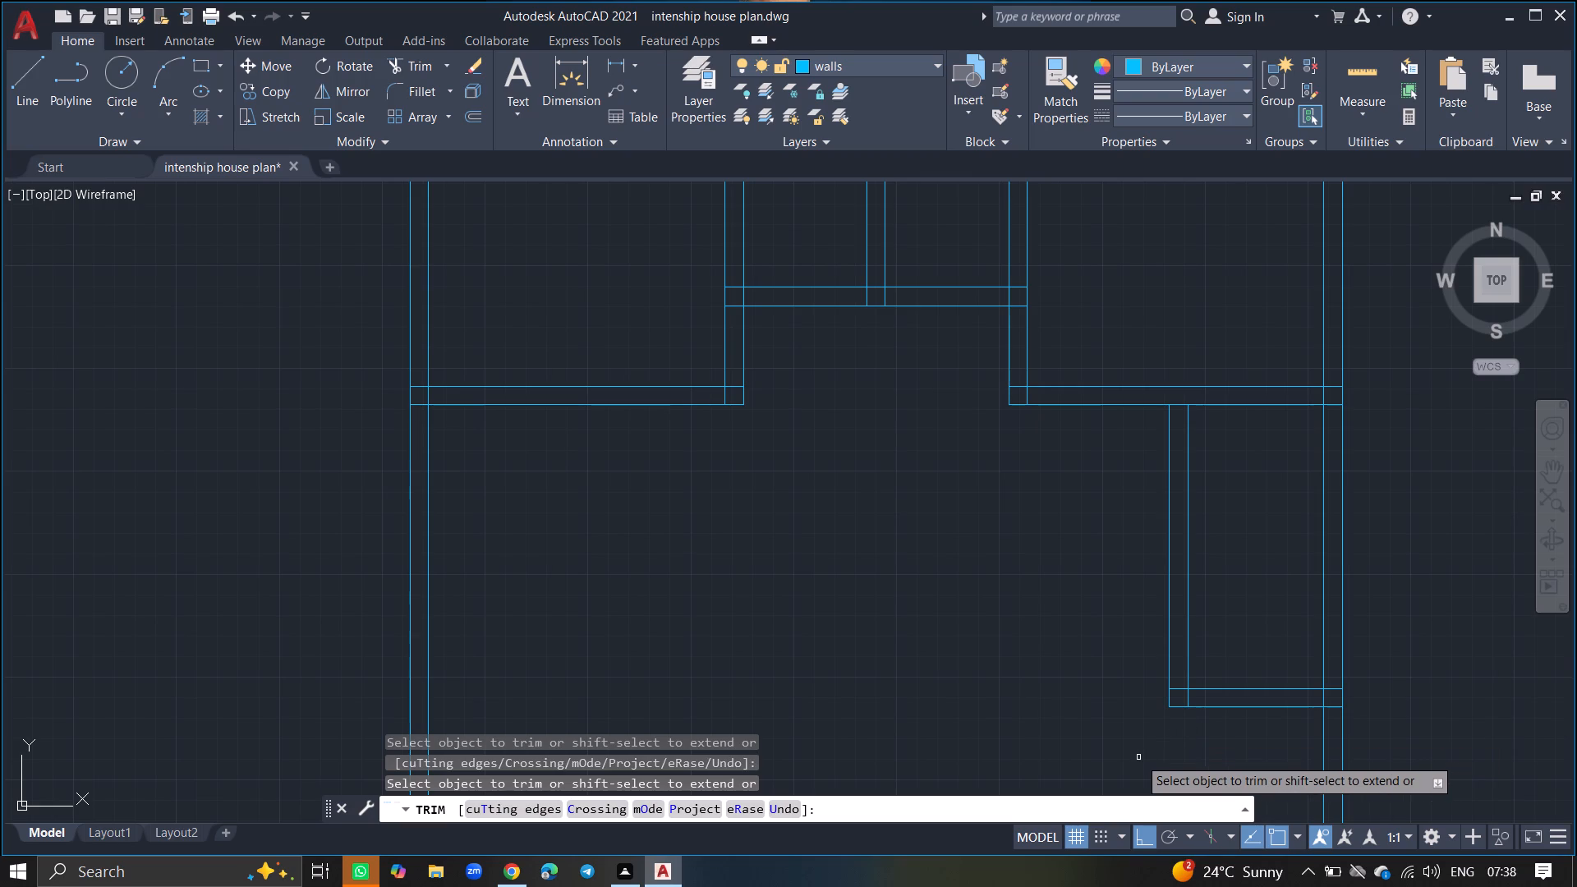
pyautogui.press('Return')
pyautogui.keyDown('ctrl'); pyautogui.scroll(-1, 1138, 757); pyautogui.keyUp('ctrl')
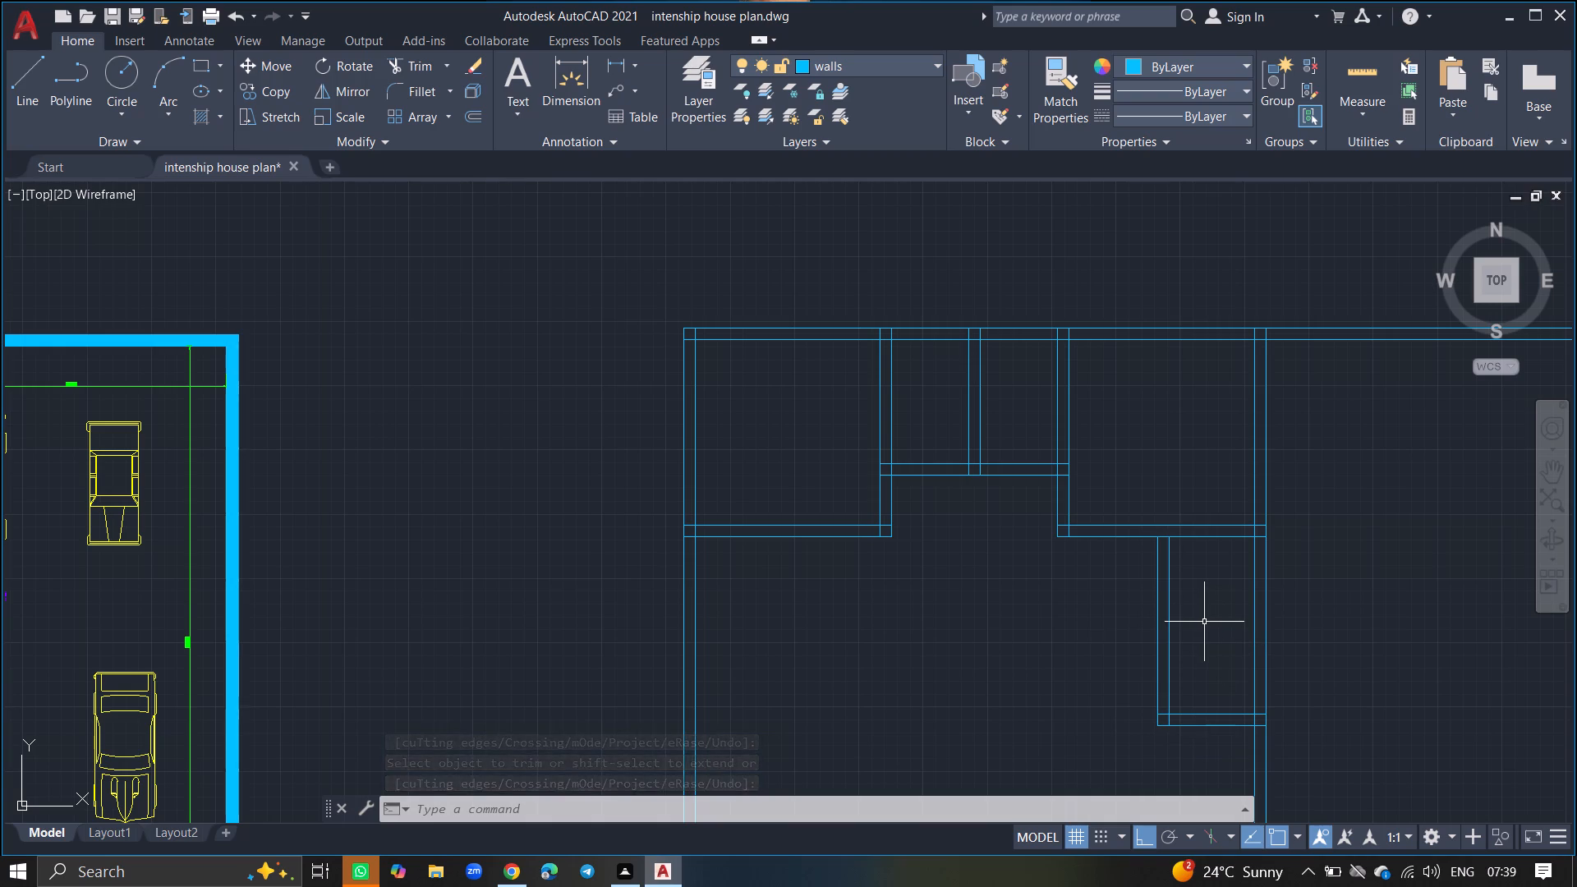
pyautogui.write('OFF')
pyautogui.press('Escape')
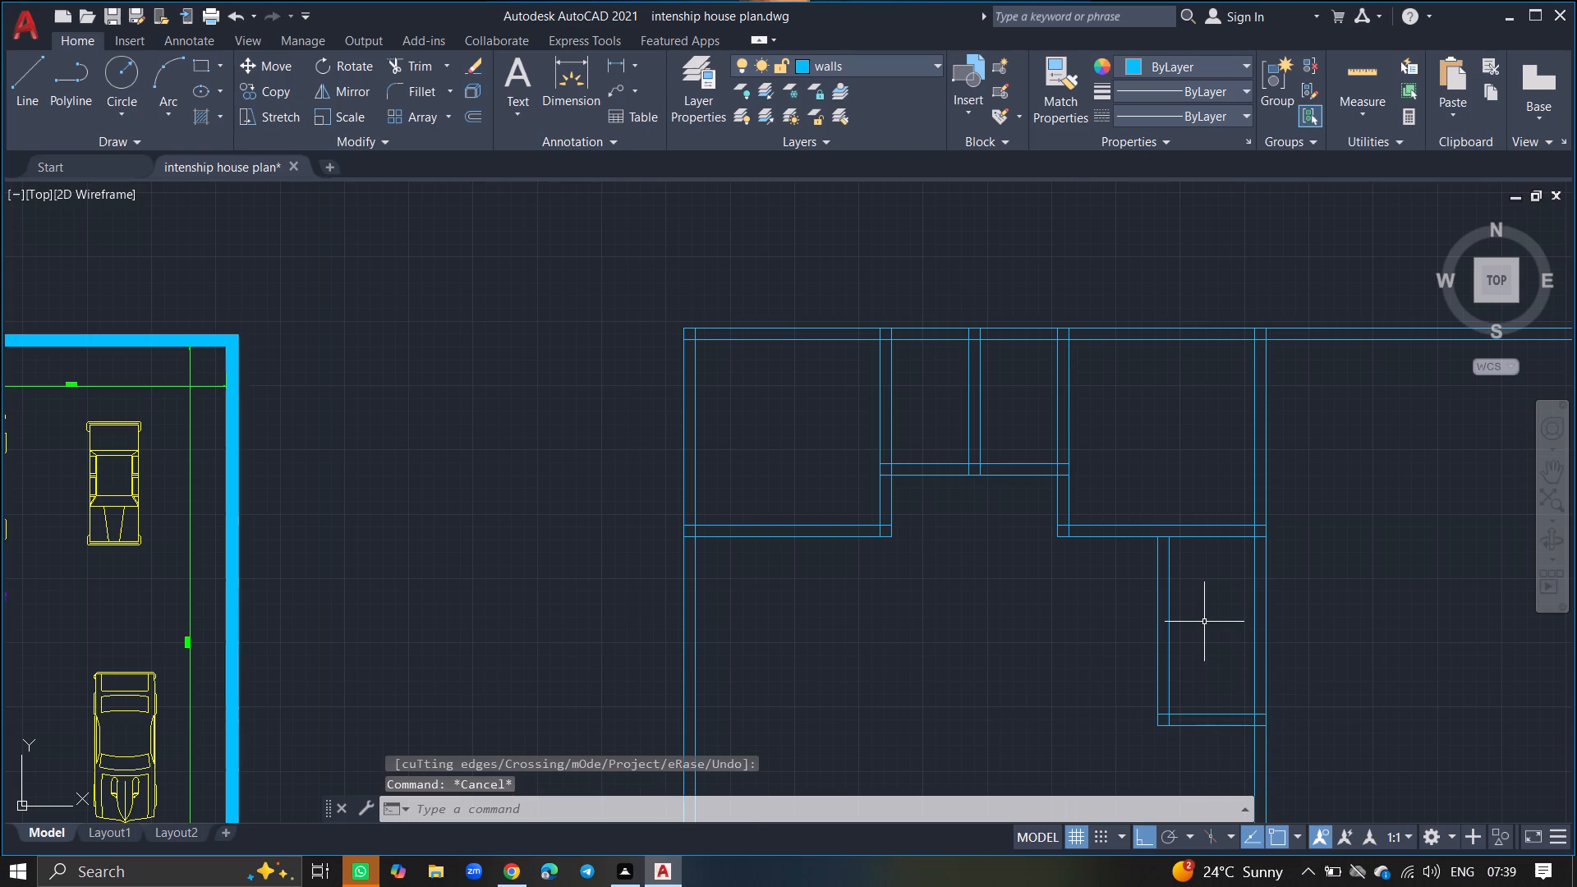
# Save the house plan drawing.
pyautogui.hotkey('ctrl', 's')
pyautogui.hotkey('ctrl', 's')
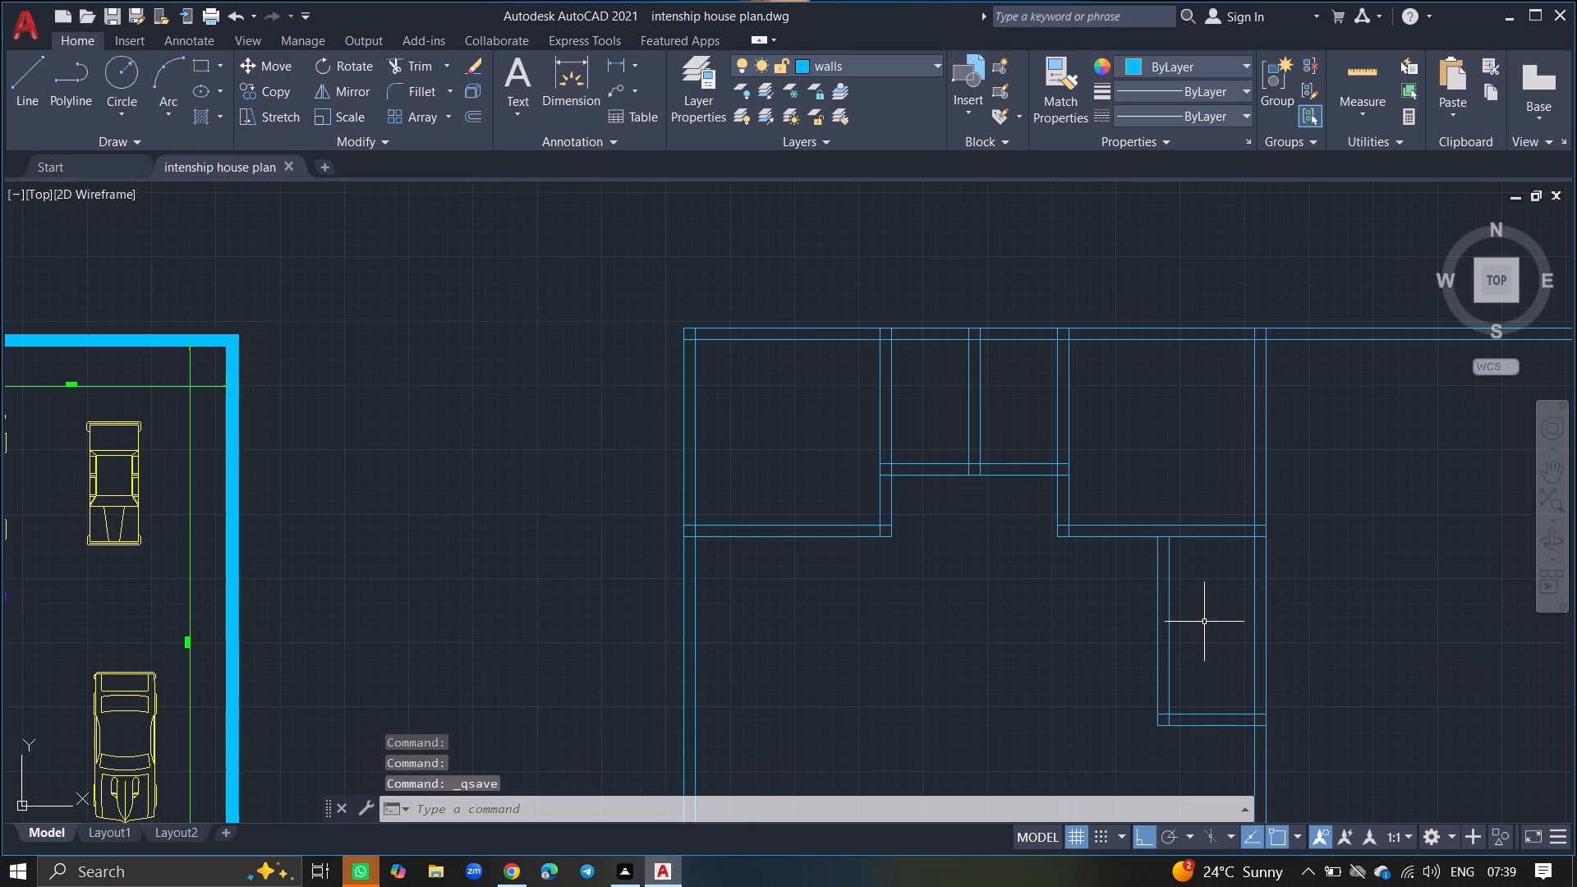
pyautogui.hotkey('ctrl', 's')
# Offset the outer south wall line of the narrow eastern room 15'4" to the south.
pyautogui.write('OFF')
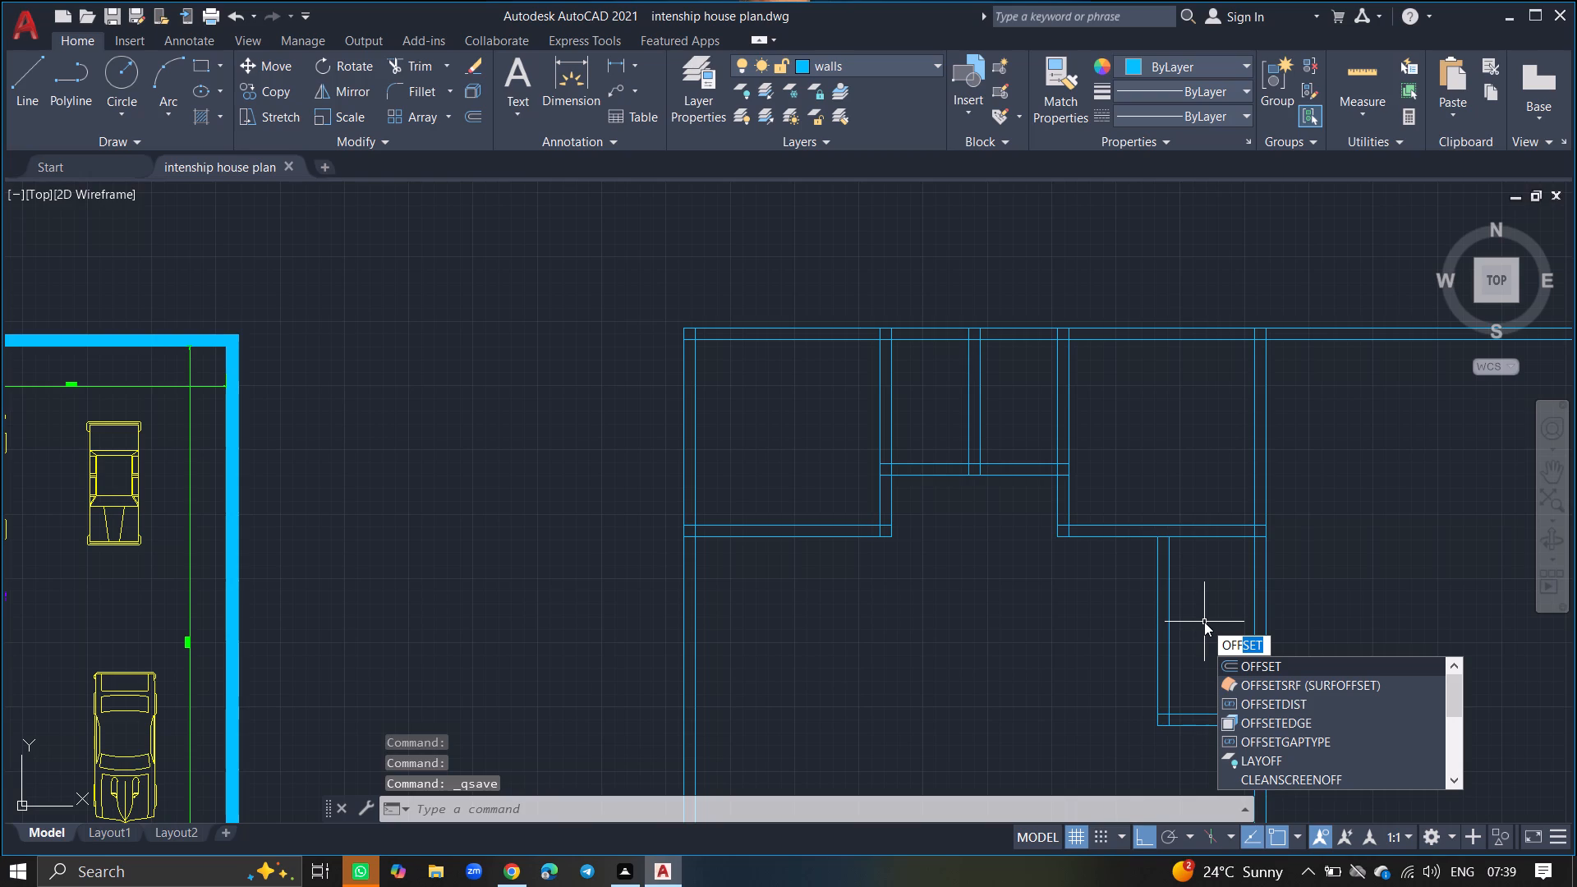
pyautogui.click(1251, 663)
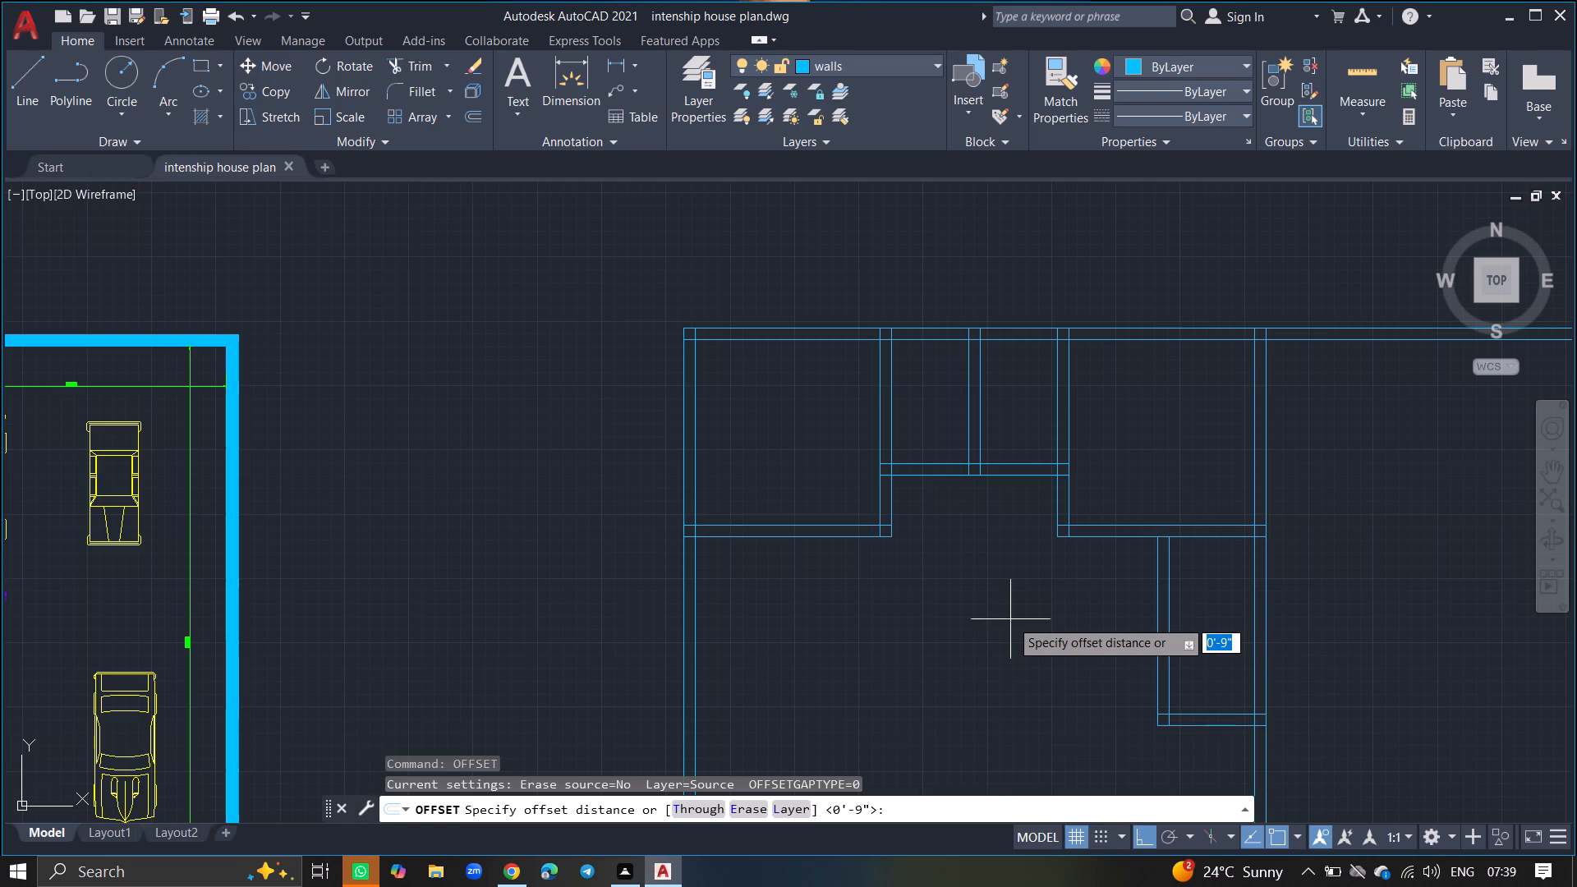
pyautogui.keyDown('ctrl'); pyautogui.scroll(-4, 1010, 619); pyautogui.keyUp('ctrl')
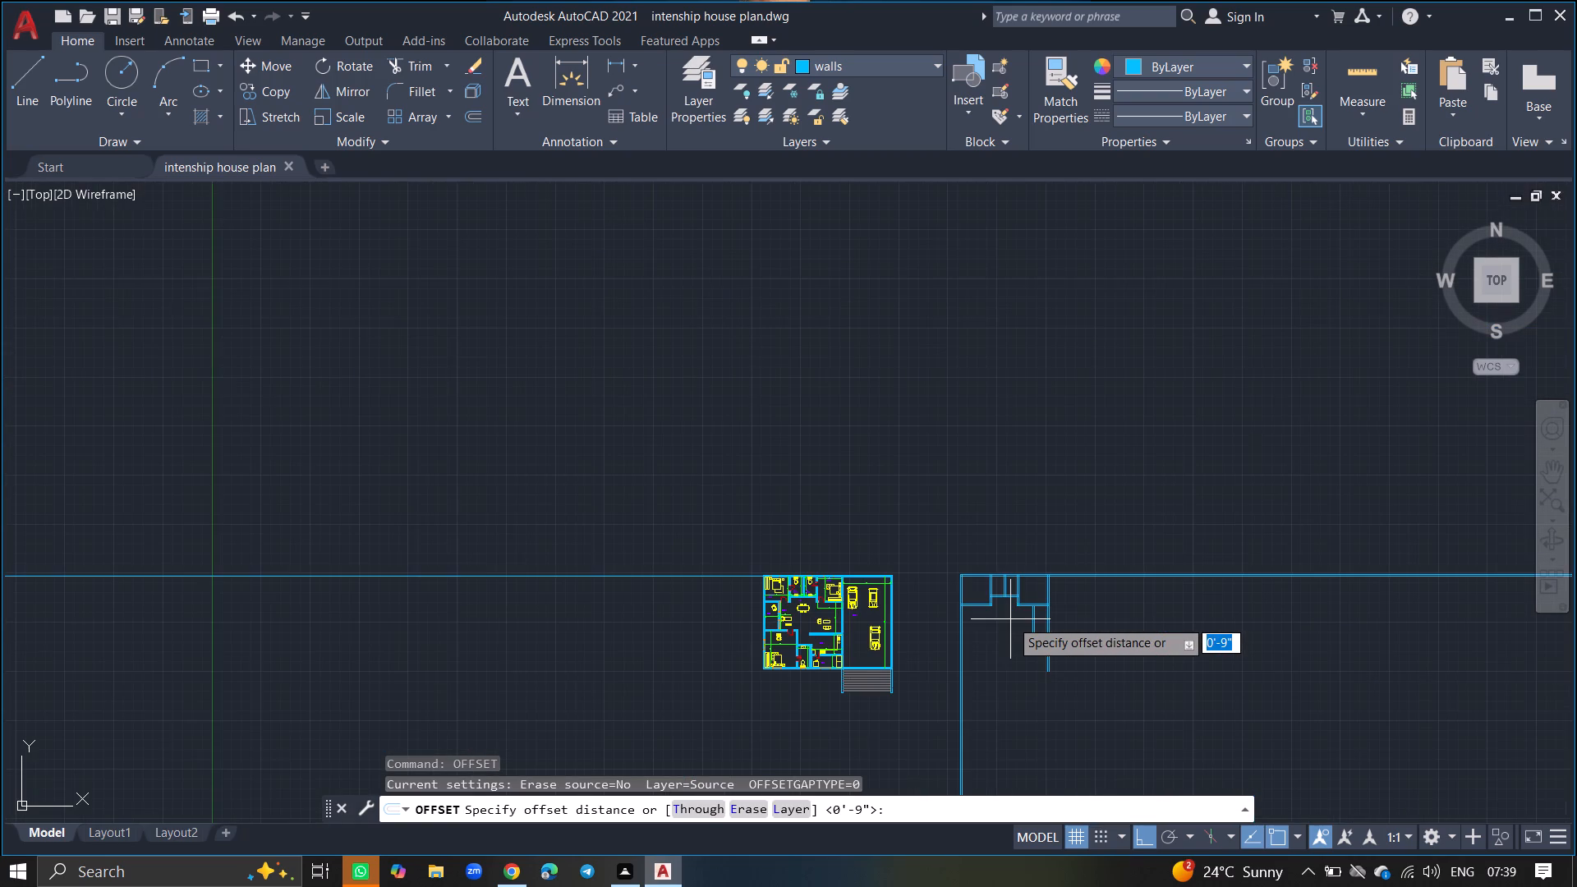
pyautogui.keyDown('ctrl'); pyautogui.scroll(7, 1034, 645); pyautogui.keyUp('ctrl')
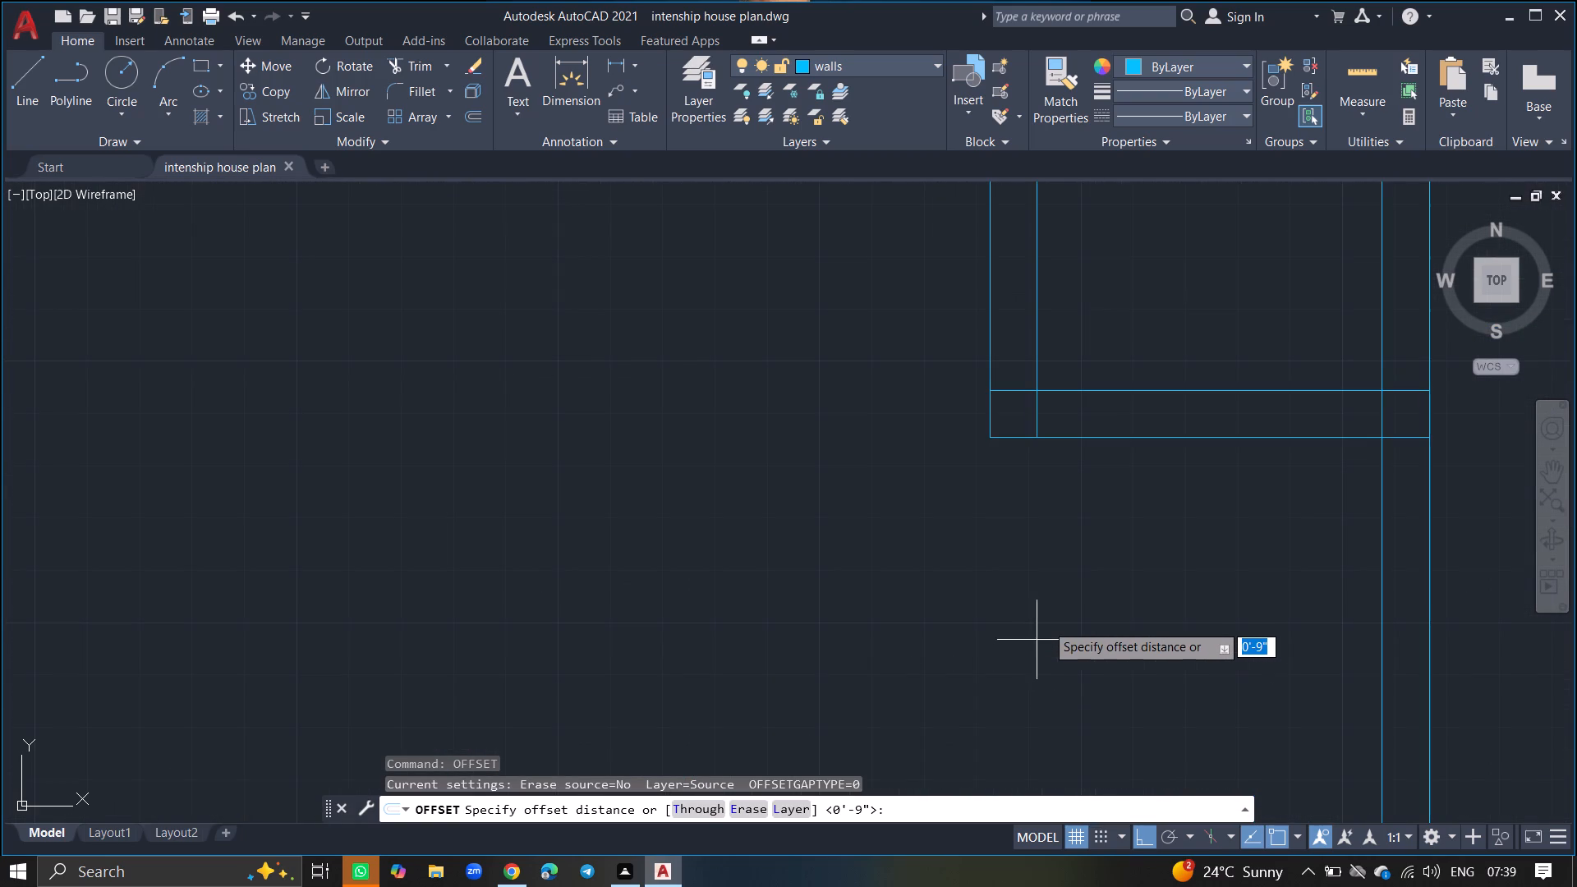
pyautogui.write("15'")
pyautogui.press('4')
pyautogui.hotkey('shift', '"')
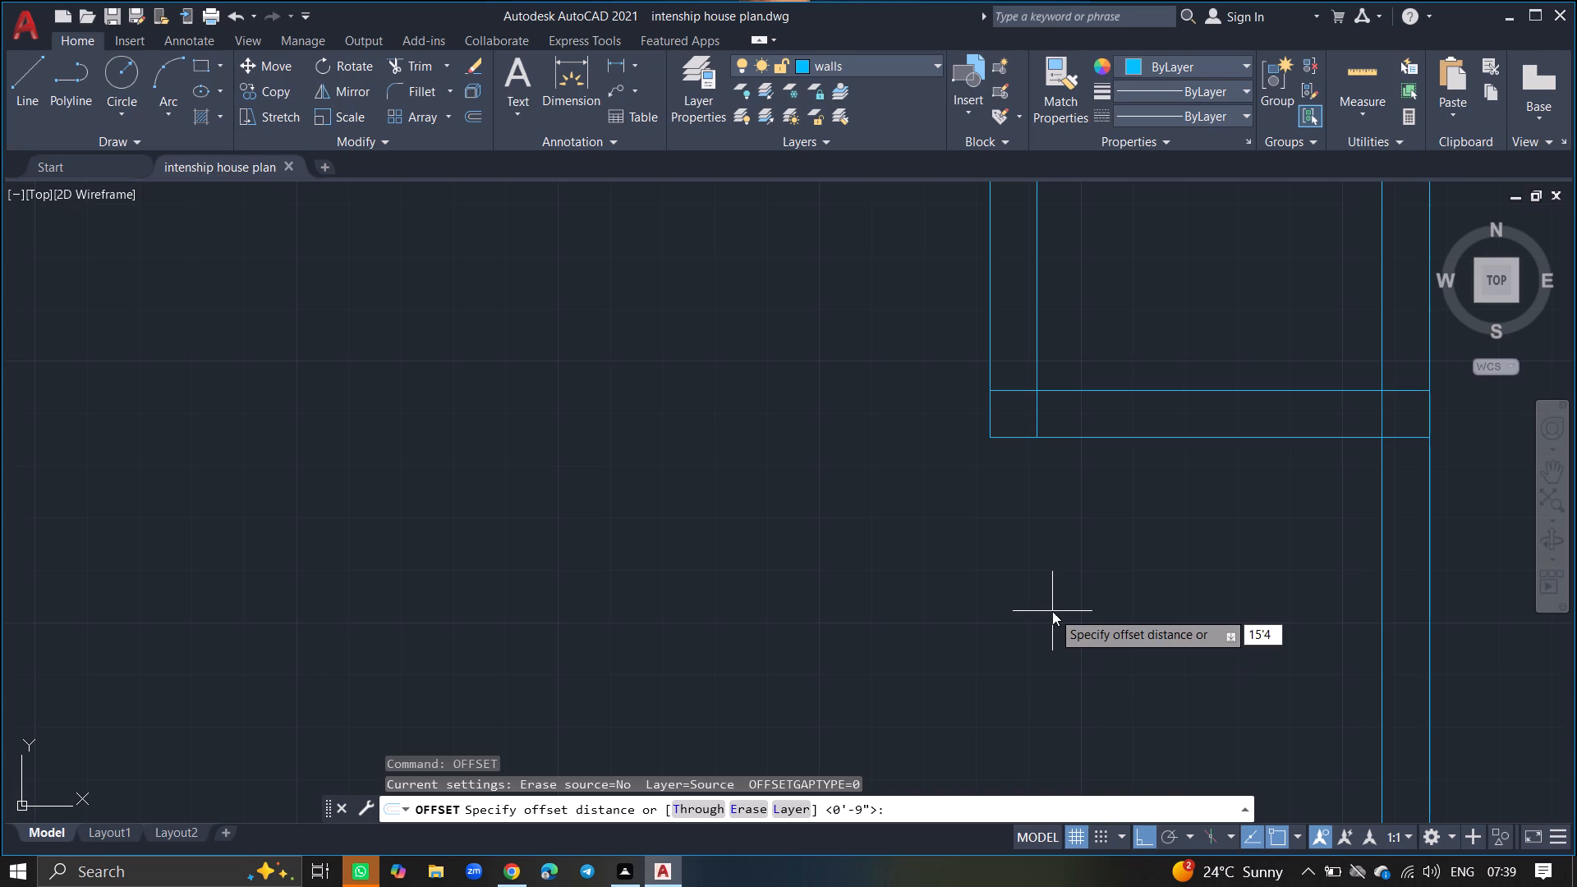
pyautogui.press('Return')
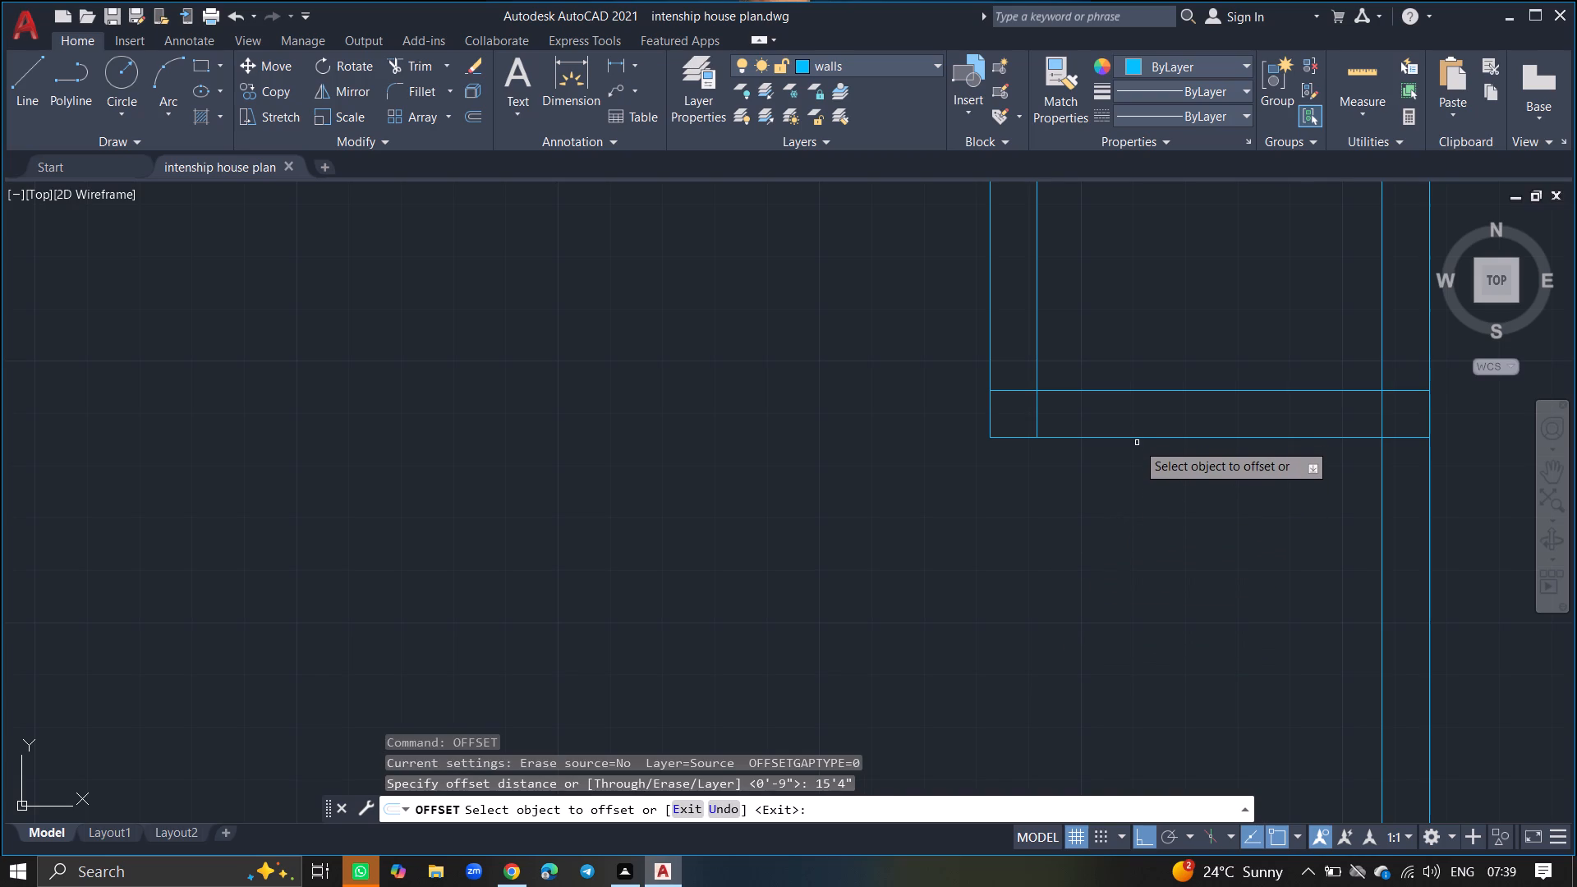
pyautogui.click(1136, 438)
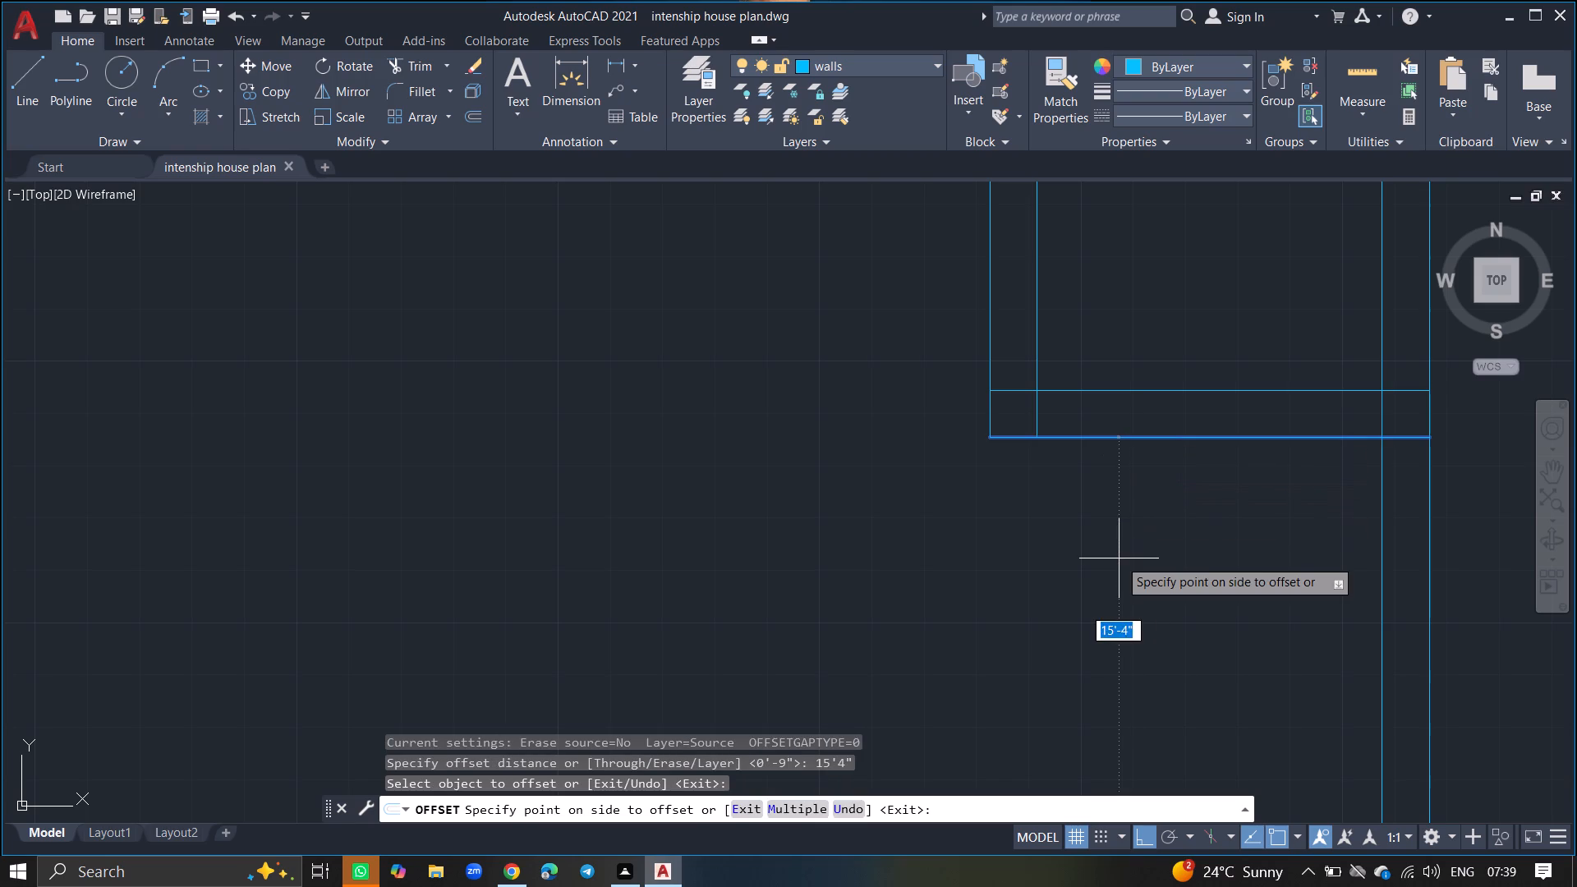
pyautogui.click(1119, 558)
pyautogui.keyDown('ctrl'); pyautogui.scroll(-5, 1119, 558); pyautogui.keyUp('ctrl')
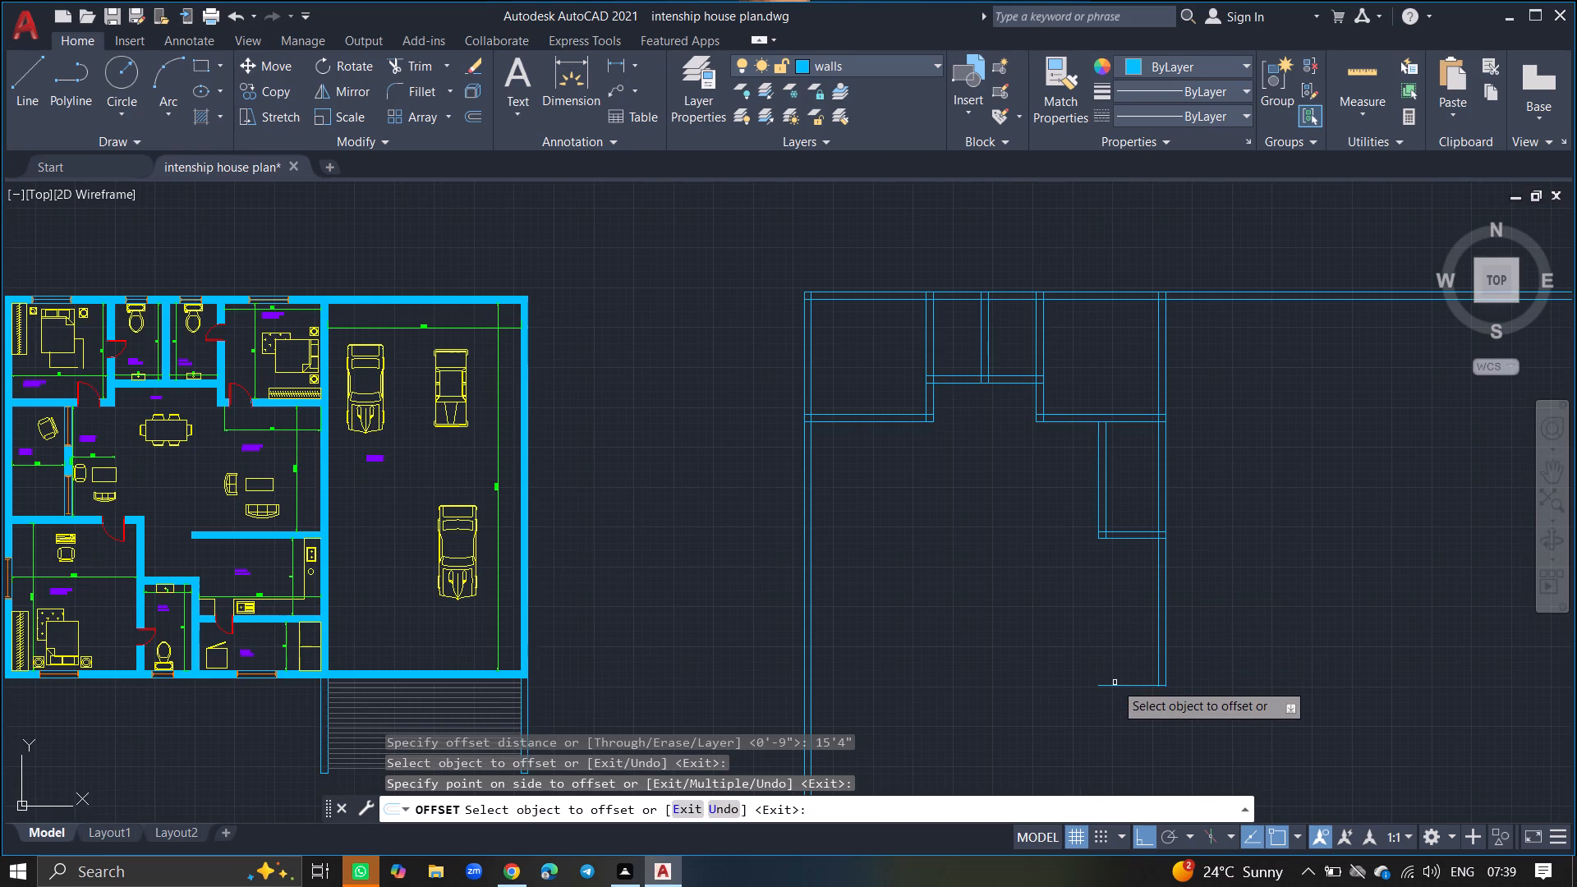
pyautogui.keyDown('ctrl'); pyautogui.scroll(4, 1115, 685); pyautogui.keyUp('ctrl')
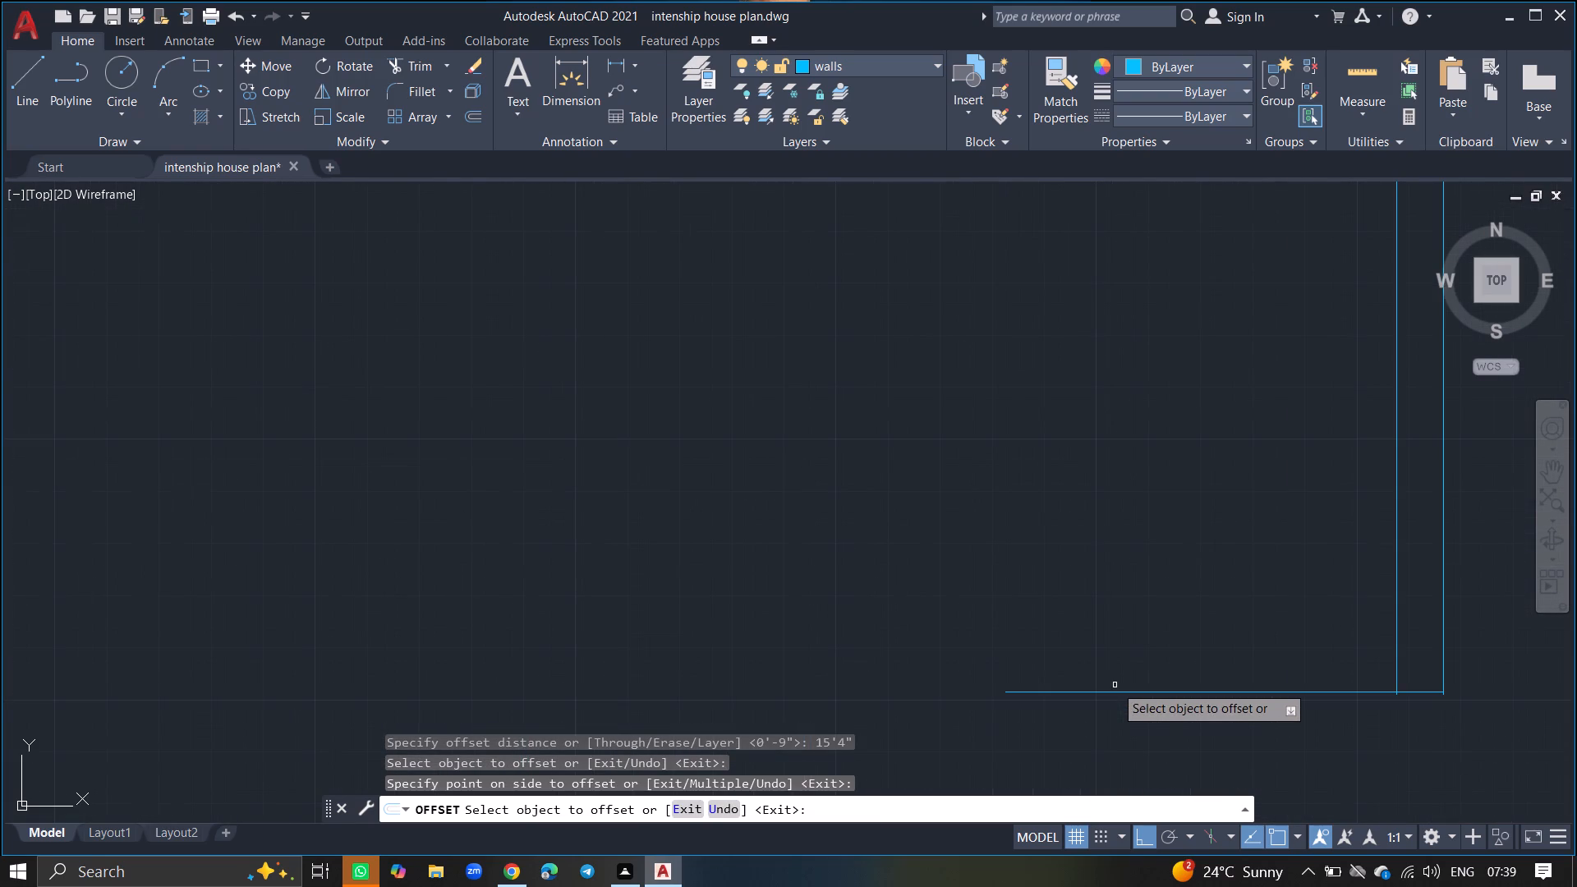
pyautogui.press('Return')
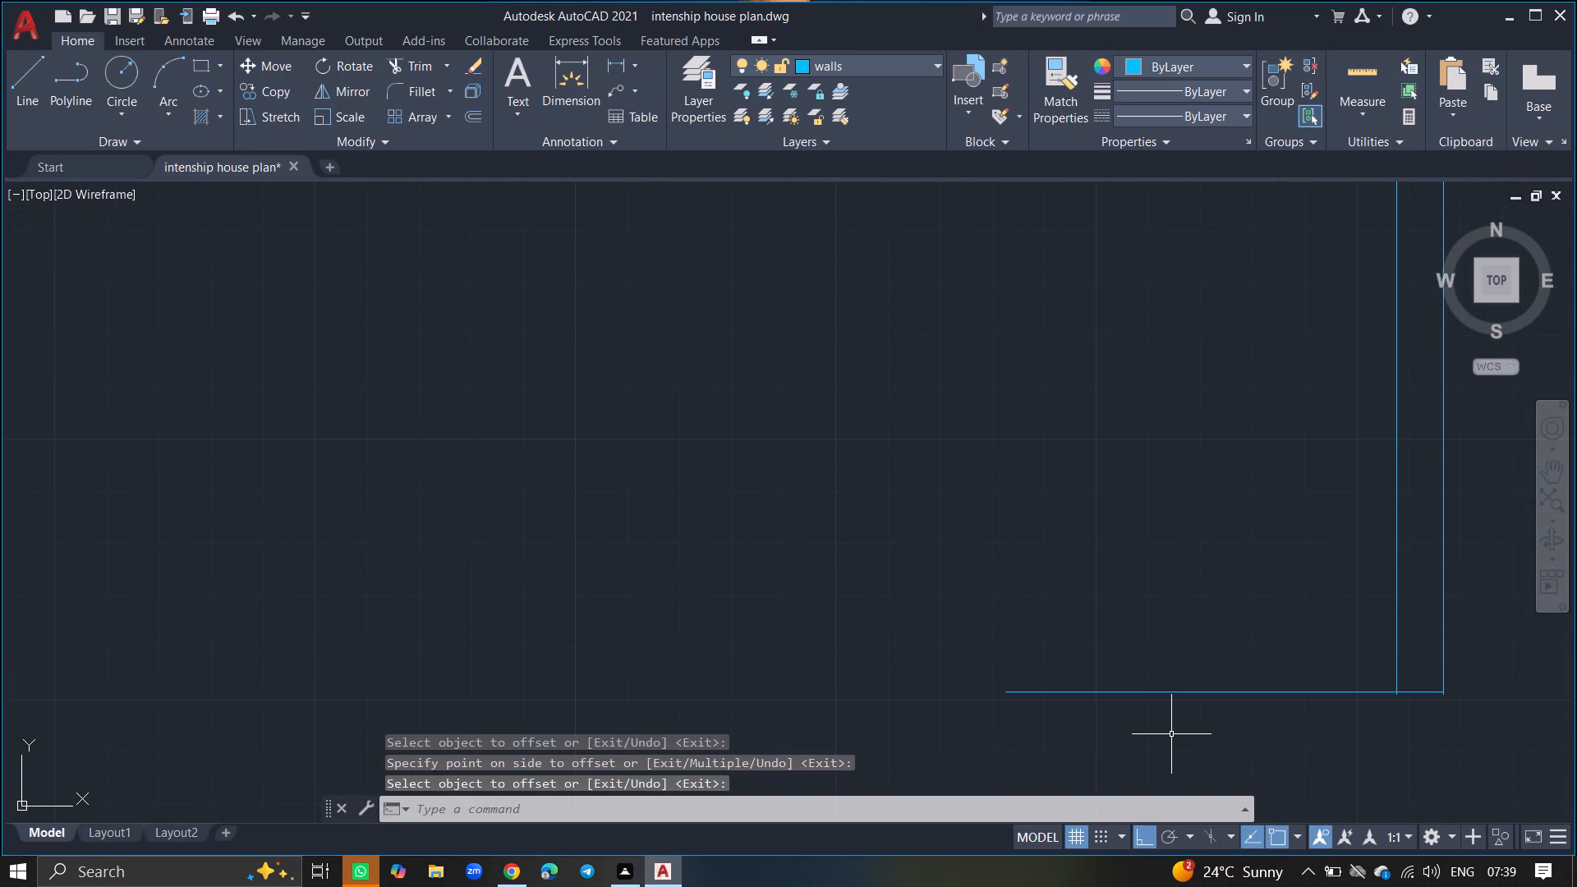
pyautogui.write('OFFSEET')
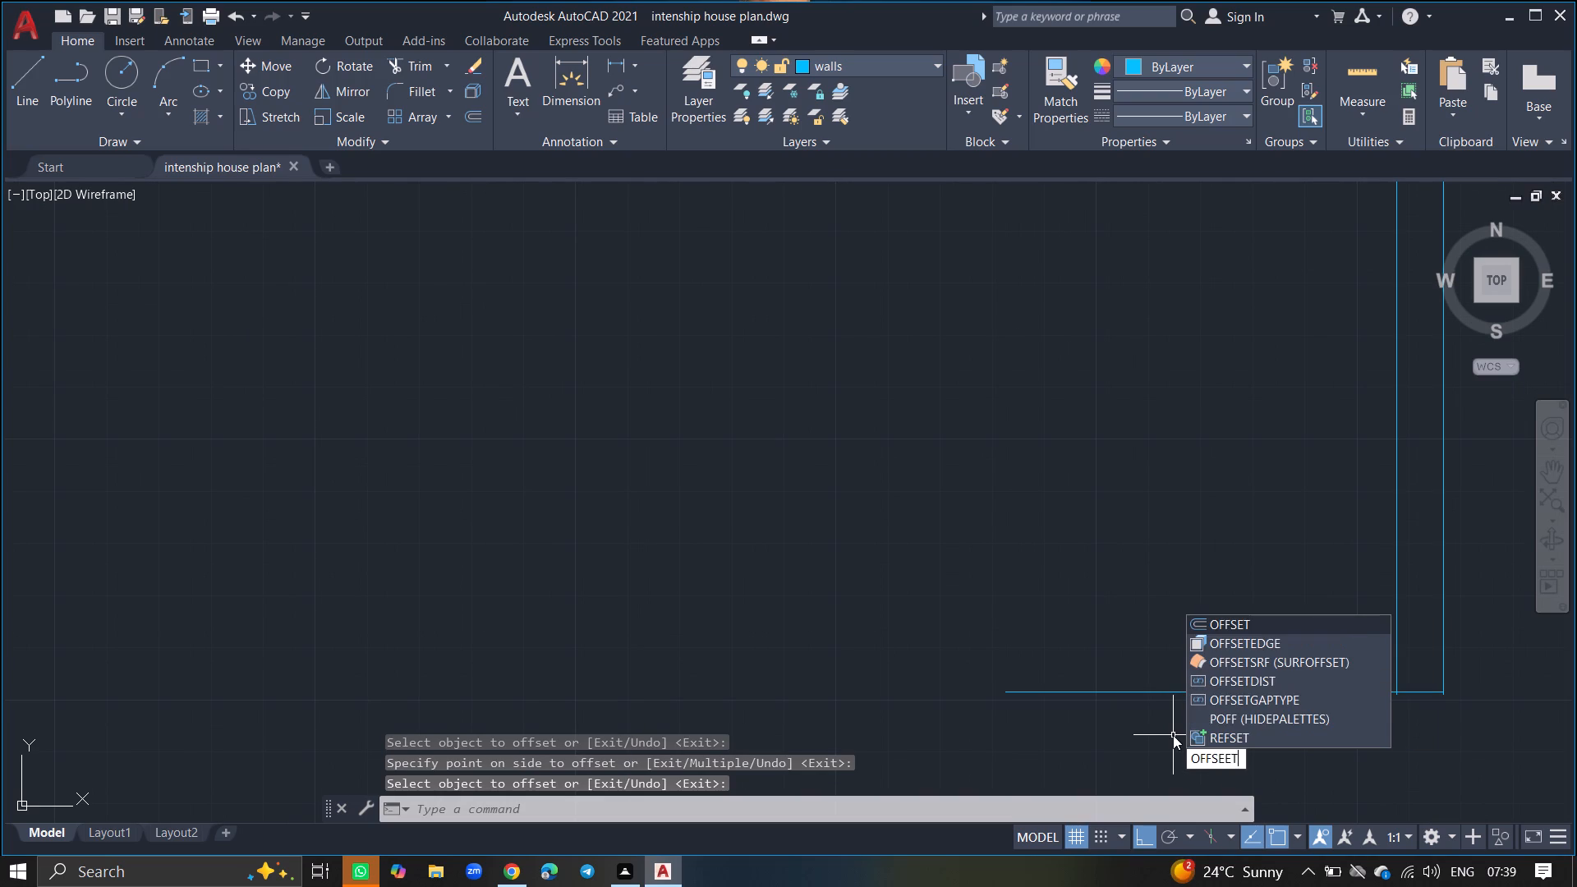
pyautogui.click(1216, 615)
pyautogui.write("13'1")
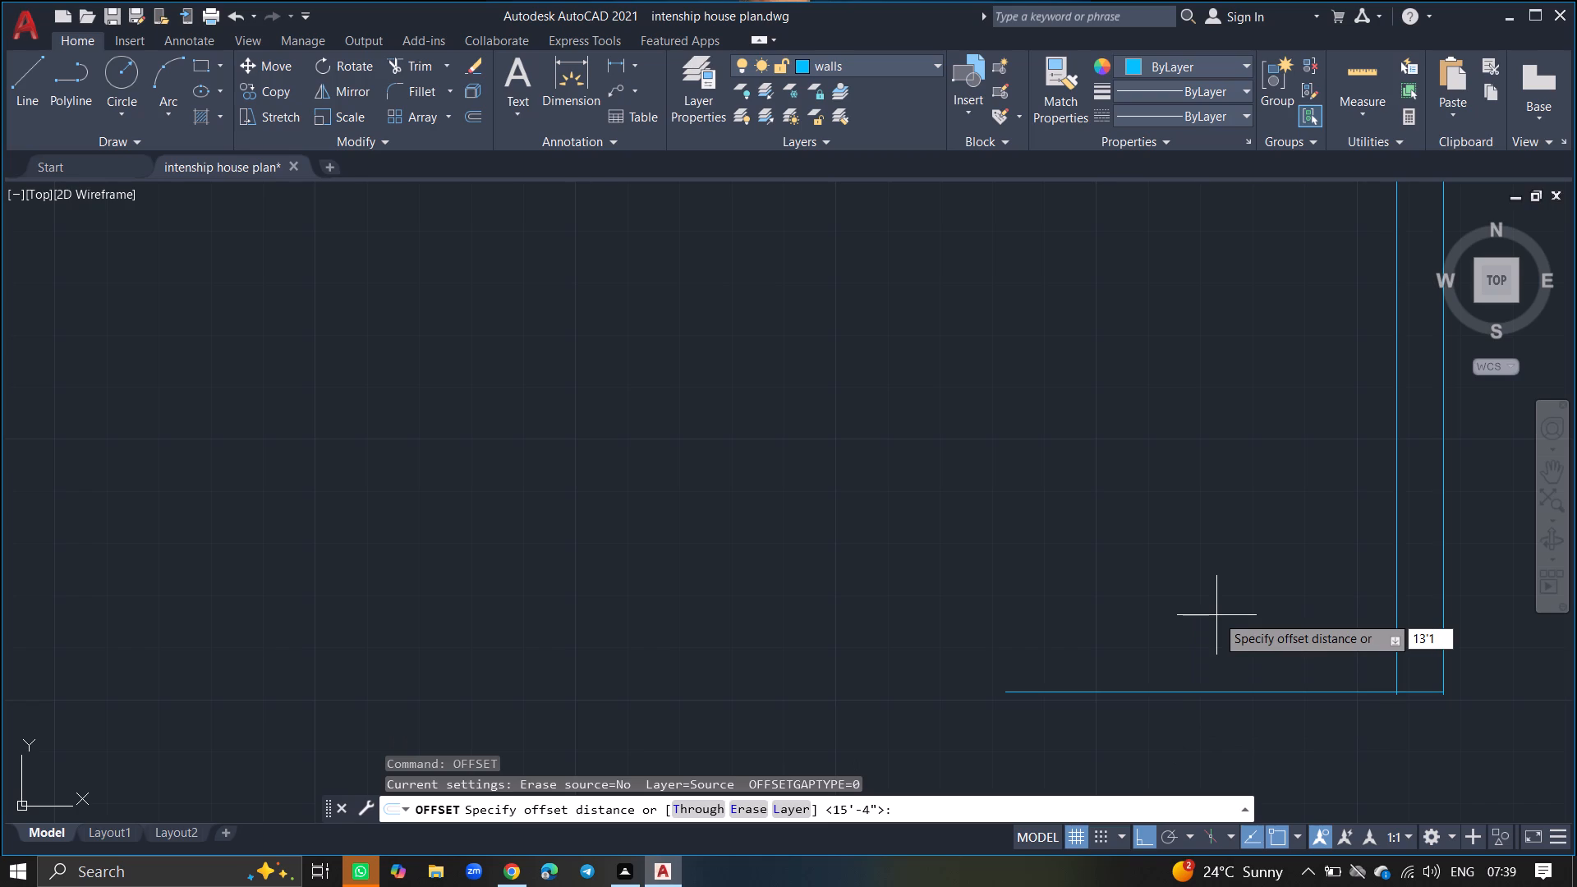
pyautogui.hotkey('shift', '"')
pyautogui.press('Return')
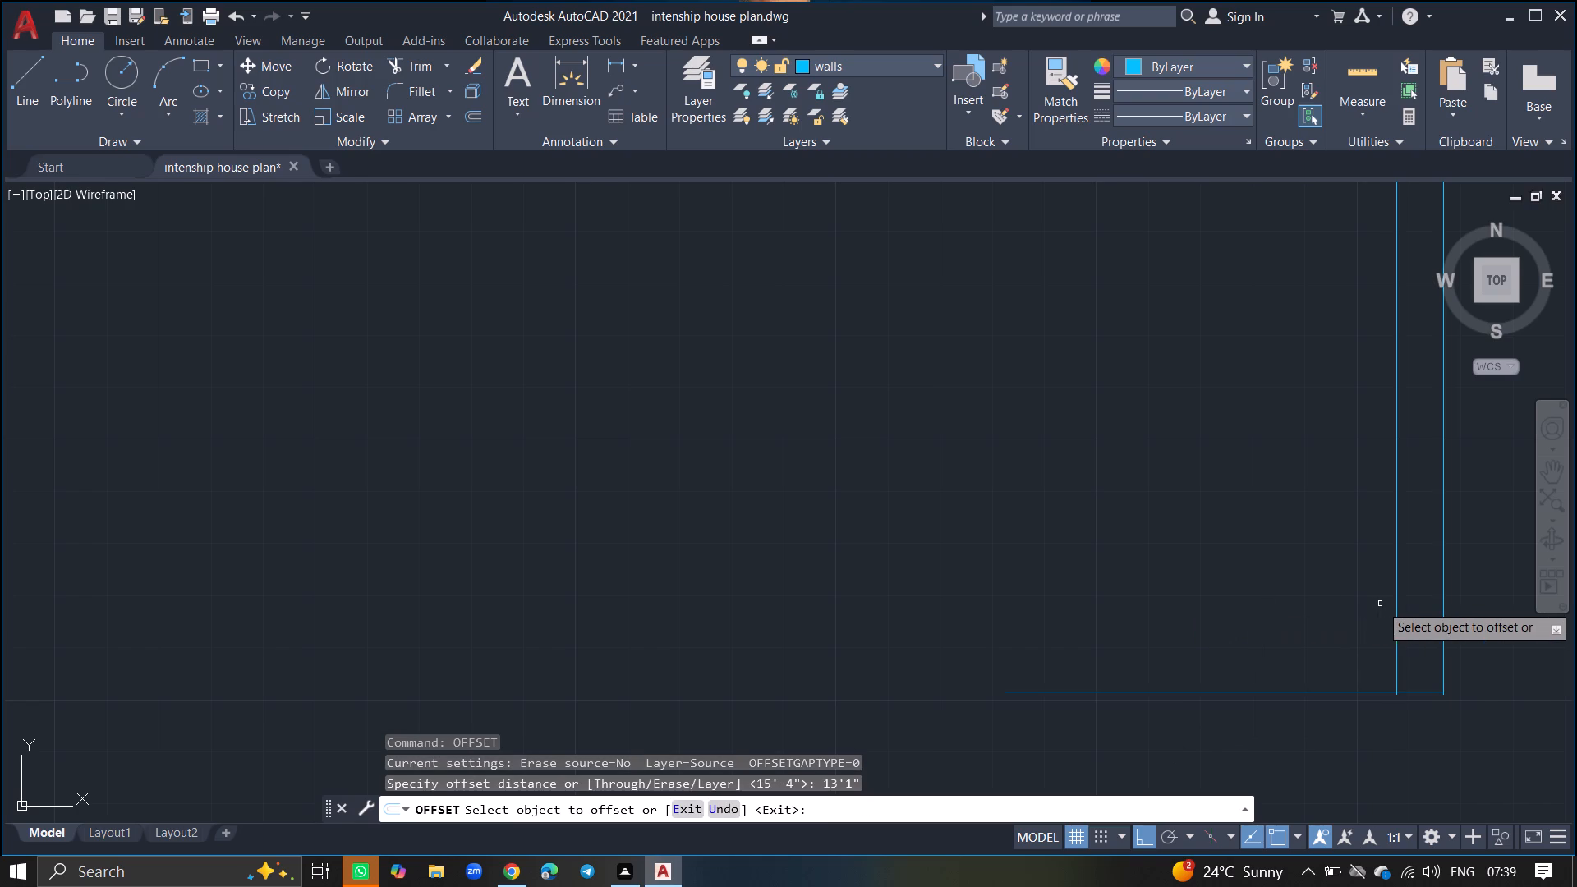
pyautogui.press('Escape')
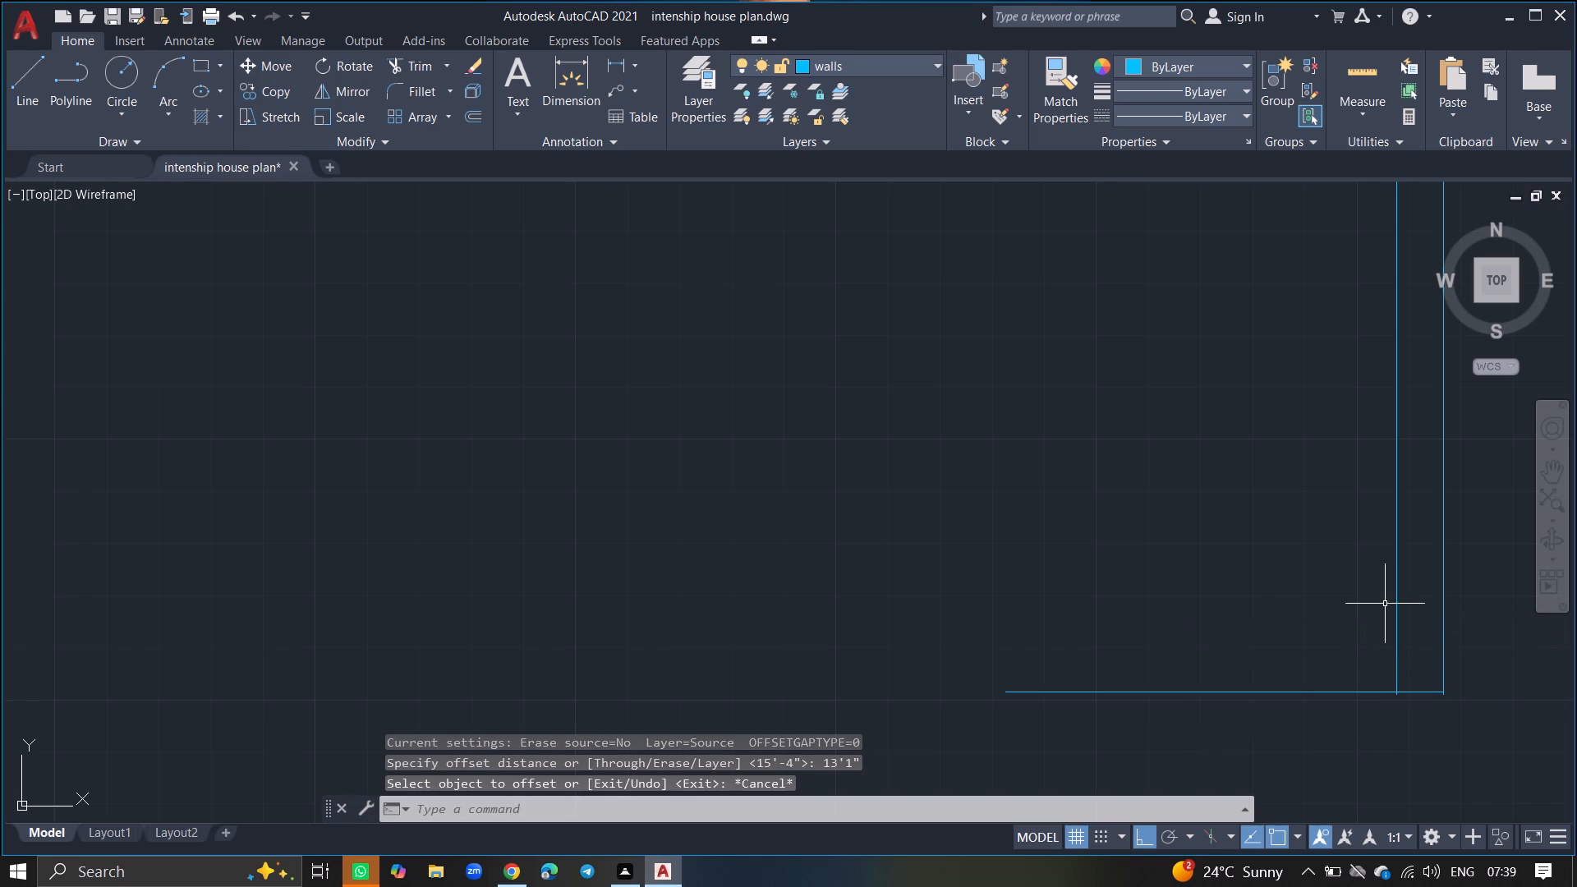
# Offset the inner line of the east wall below the narrow eastern room 13'2" to the west.
pyautogui.write('OFFSET')
pyautogui.press('Return')
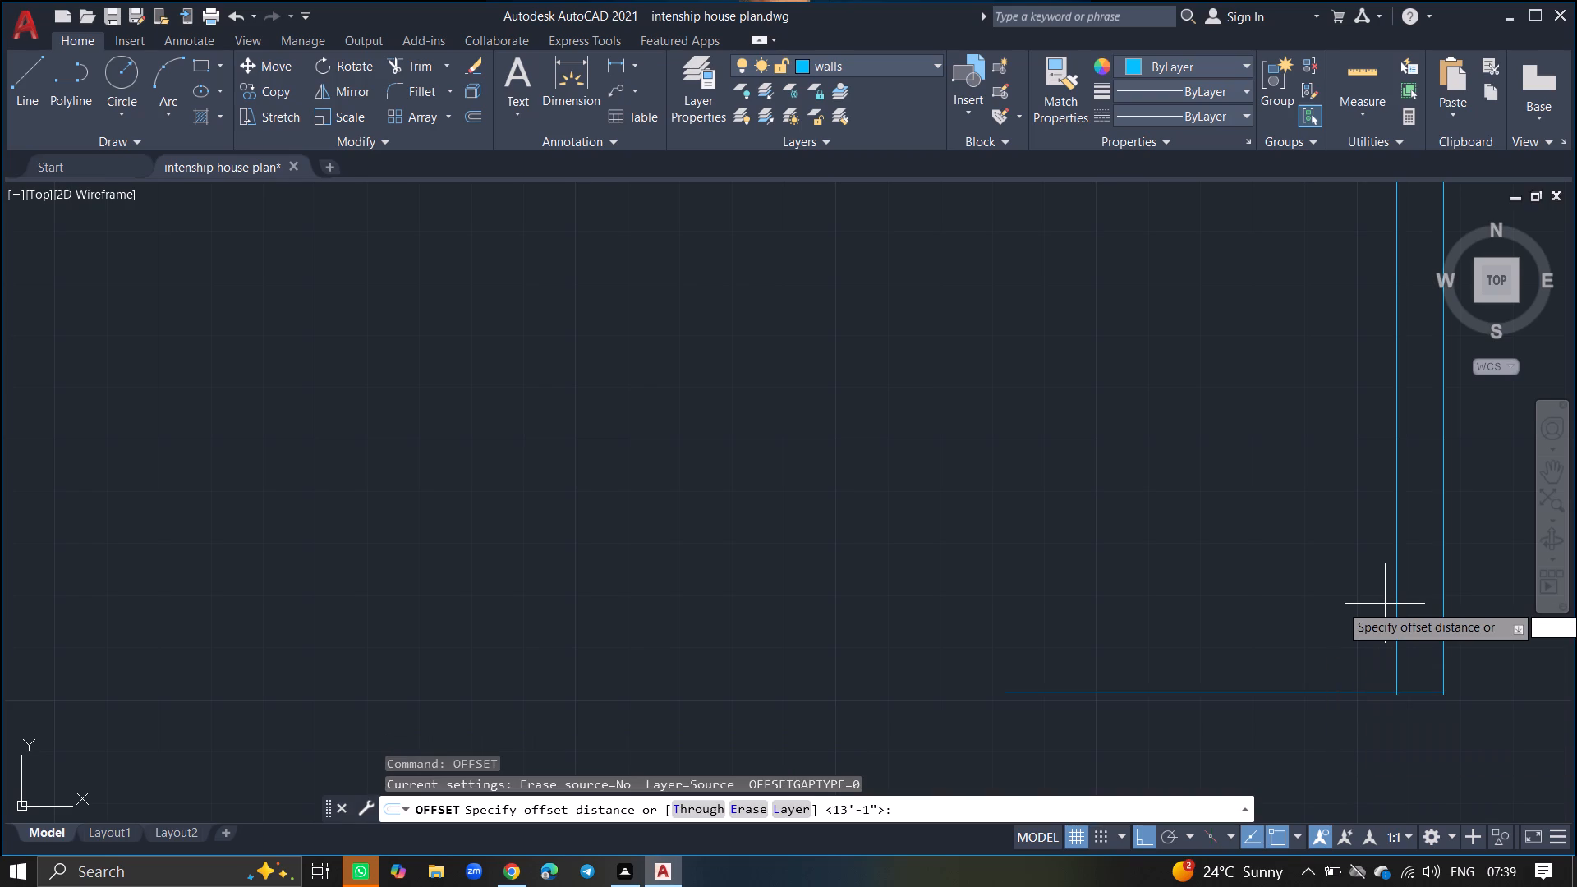
pyautogui.write('13')
pyautogui.press("'")
pyautogui.press('2')
pyautogui.hotkey('shift', '"')
pyautogui.press('Return')
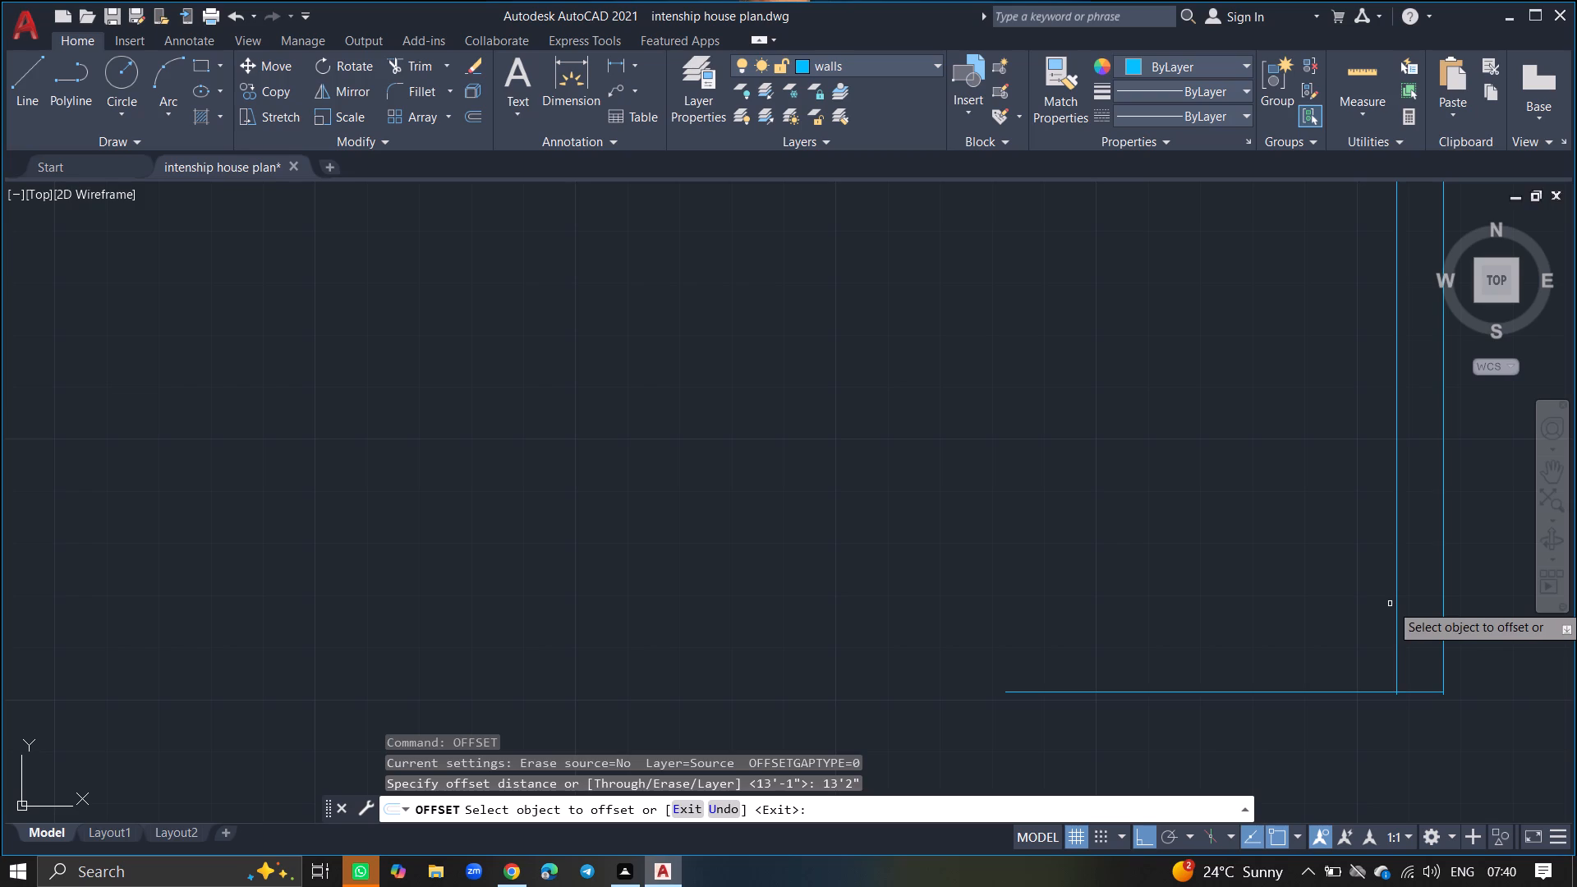
pyautogui.click(1396, 604)
pyautogui.click(1140, 633)
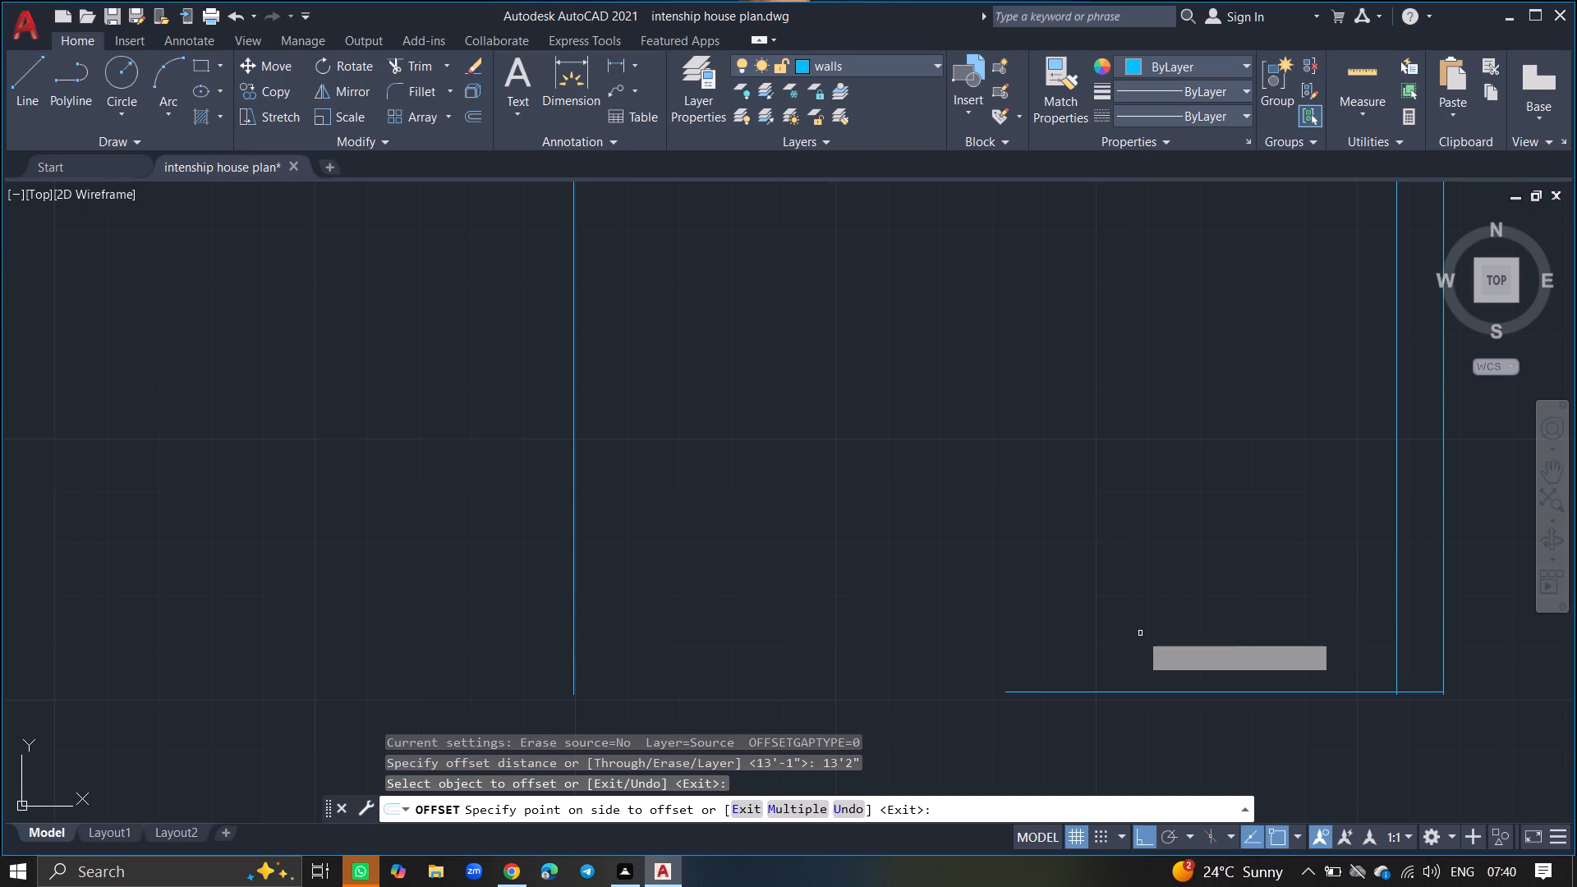
pyautogui.keyDown('ctrl'); pyautogui.scroll(-2, 1140, 633); pyautogui.keyUp('ctrl')
pyautogui.press('Return')
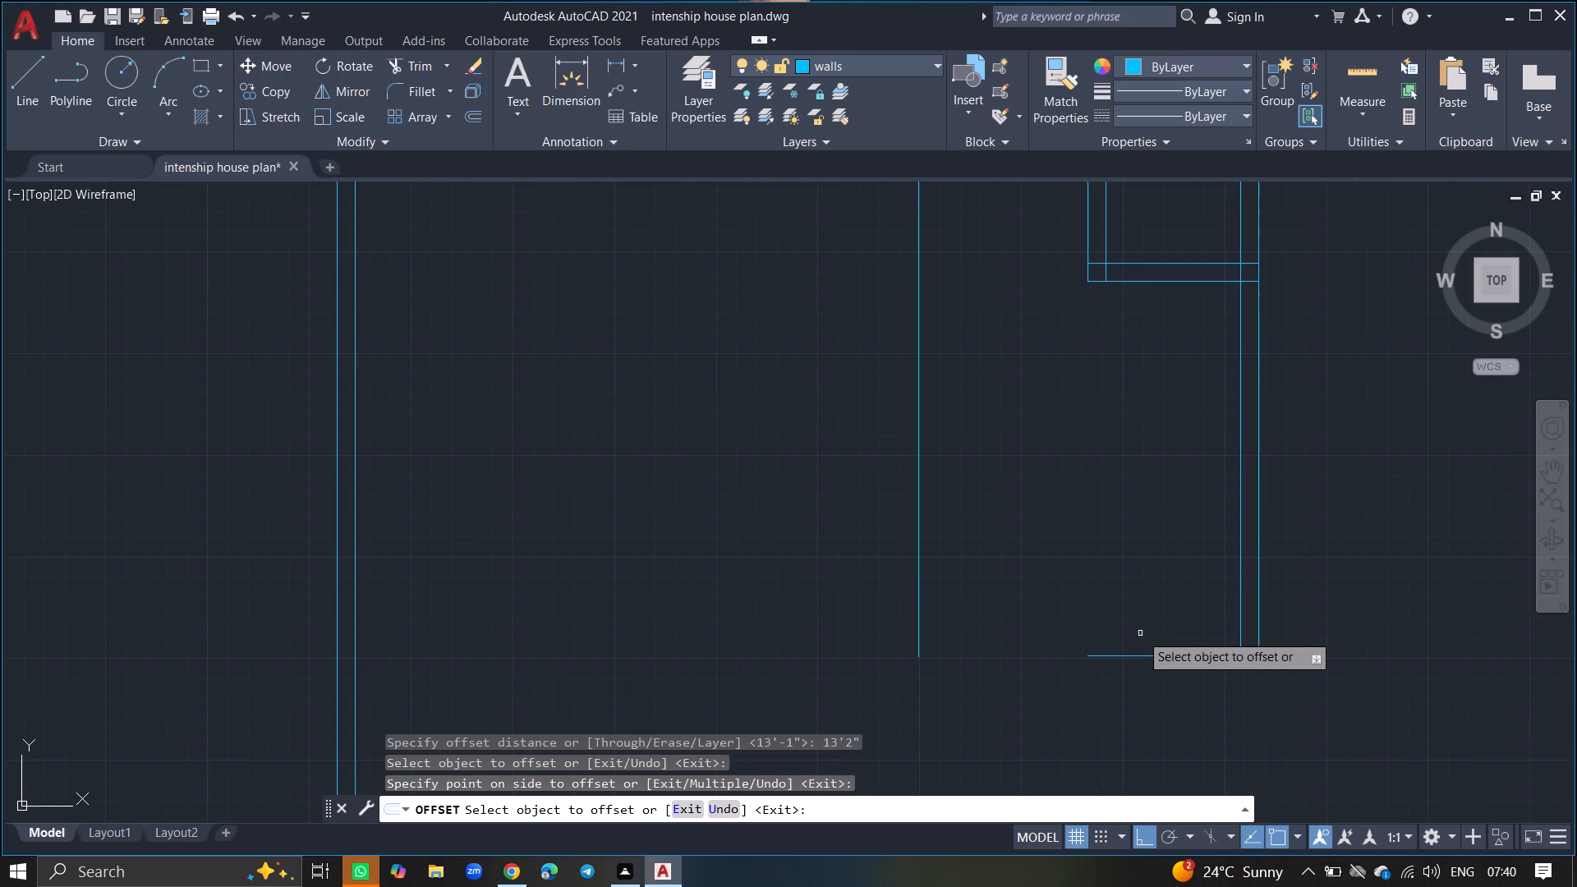
# Extend the new southern horizontal line west to meet the new vertical line.
pyautogui.write('EX')
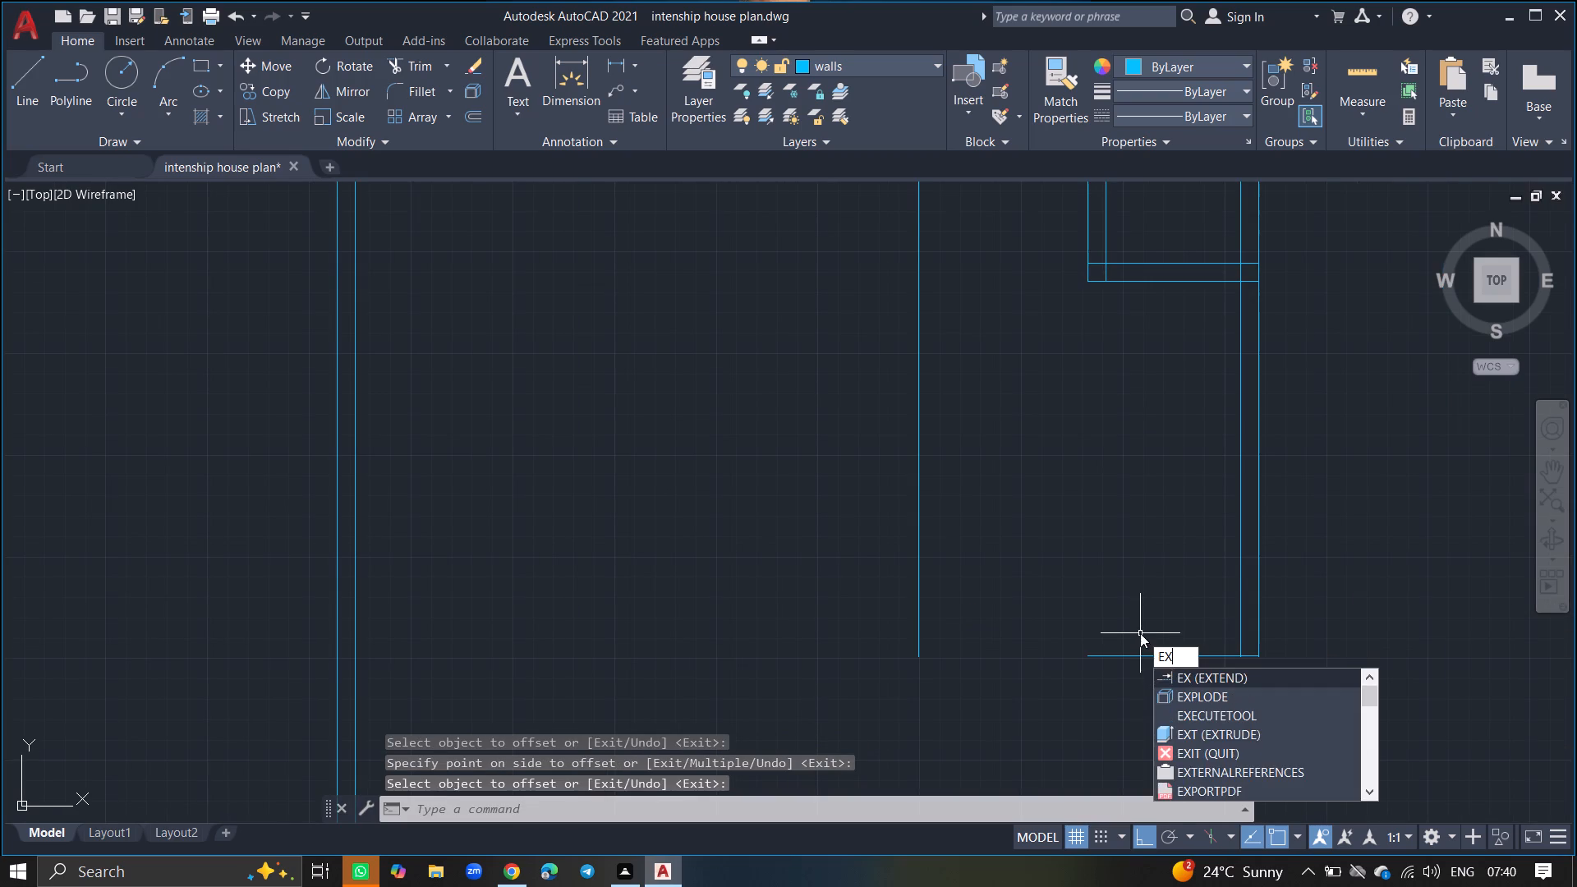
pyautogui.press('Return')
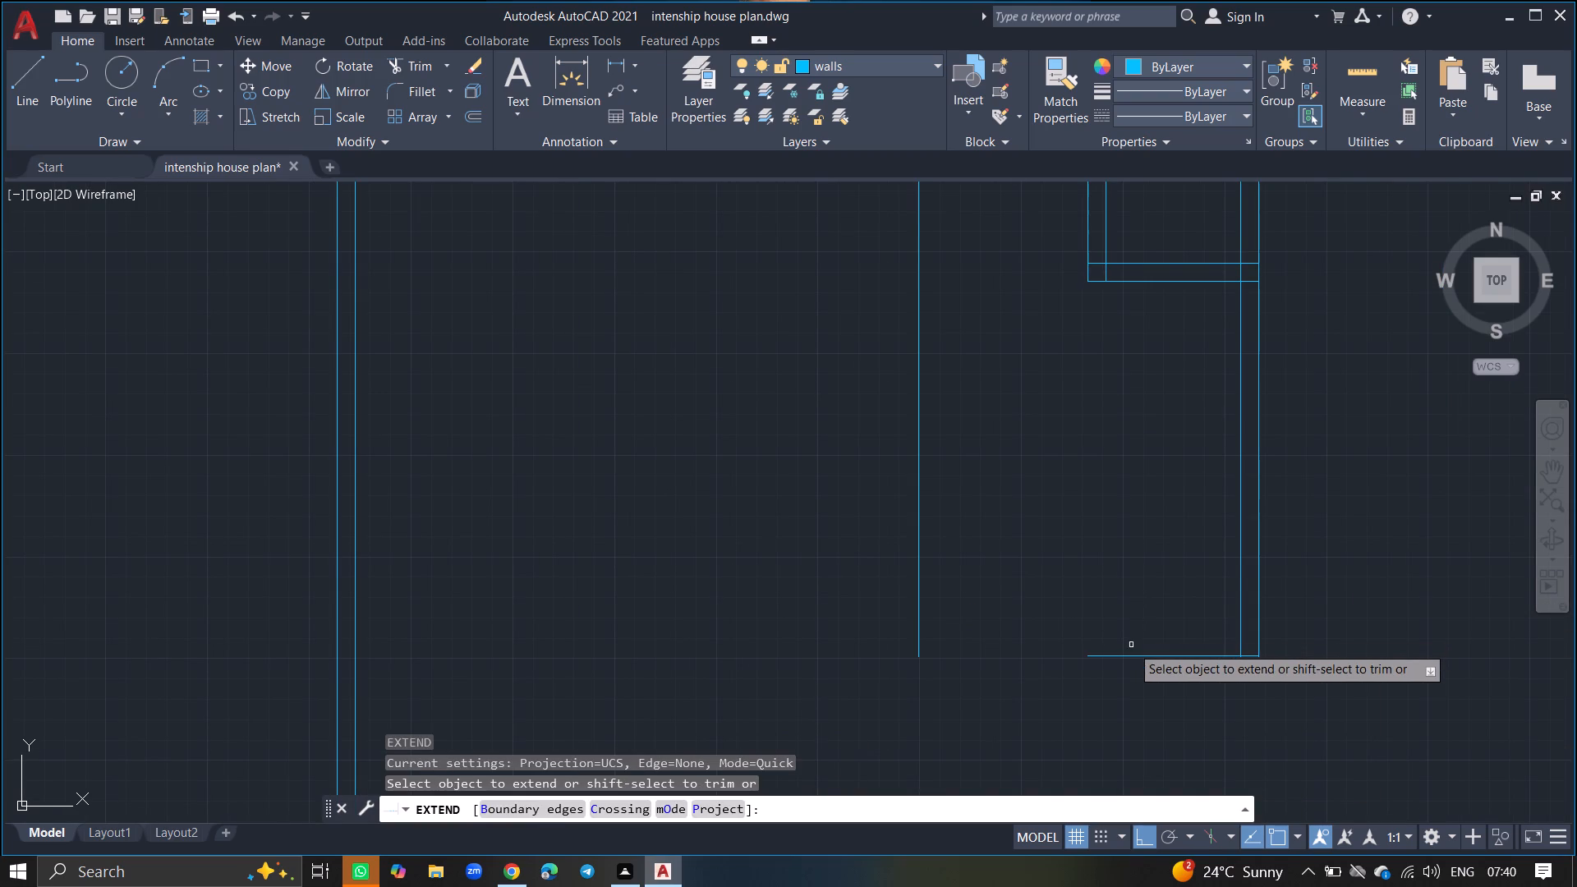
pyautogui.click(1127, 656)
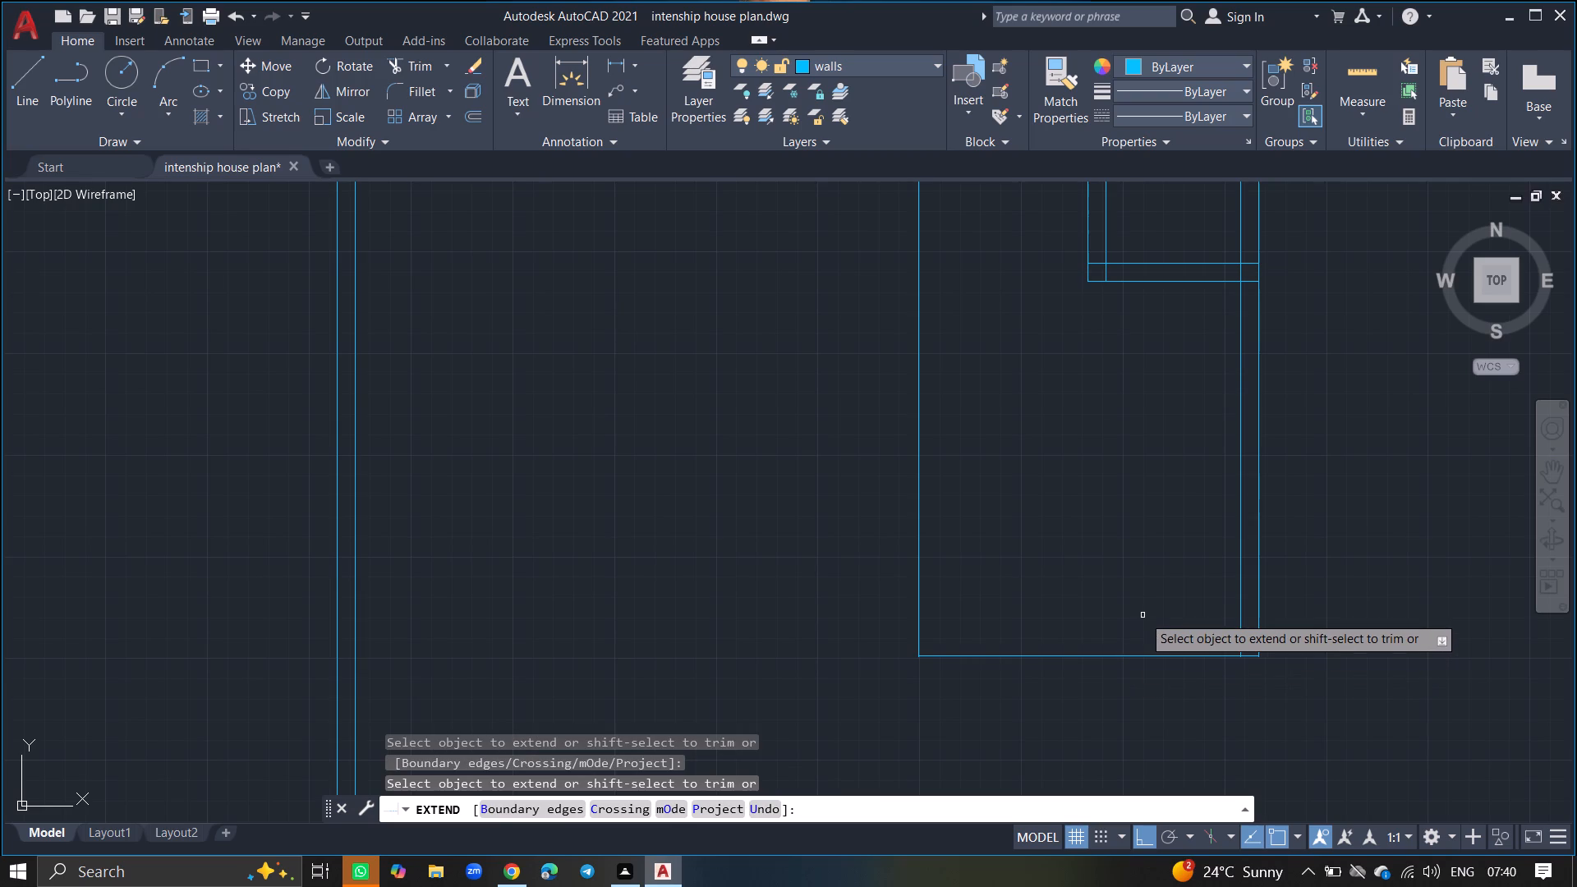
pyautogui.press('Return')
# Extend both south wall lines of the narrow eastern room west to the new vertical line.
pyautogui.keyDown('ctrl'); pyautogui.scroll(-3, 1143, 615); pyautogui.keyUp('ctrl')
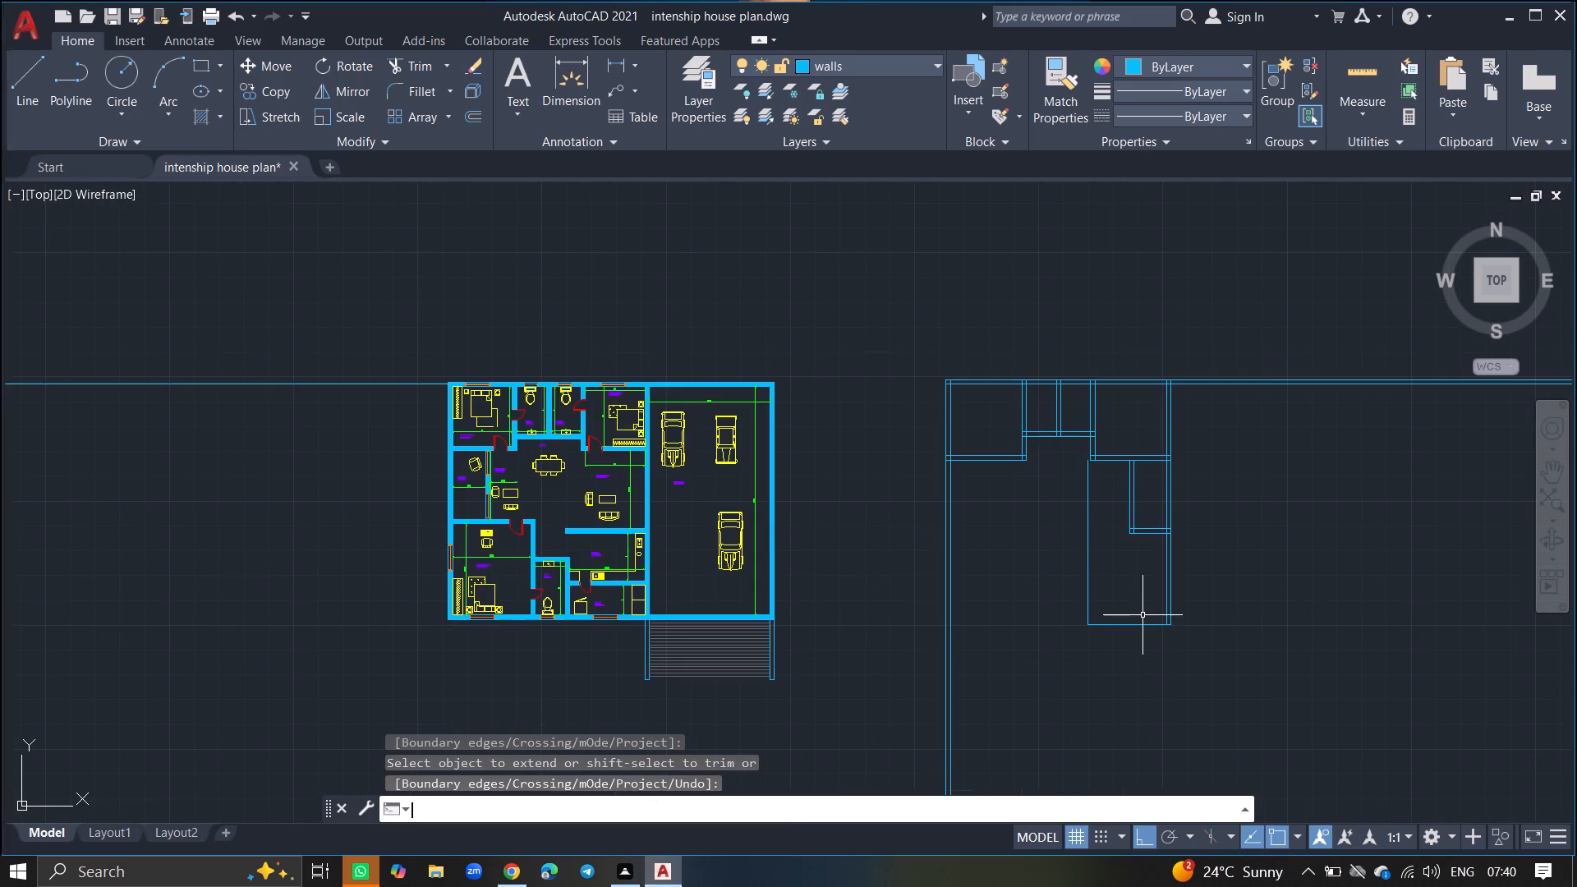
pyautogui.keyDown('ctrl'); pyautogui.scroll(2, 1140, 522); pyautogui.keyUp('ctrl')
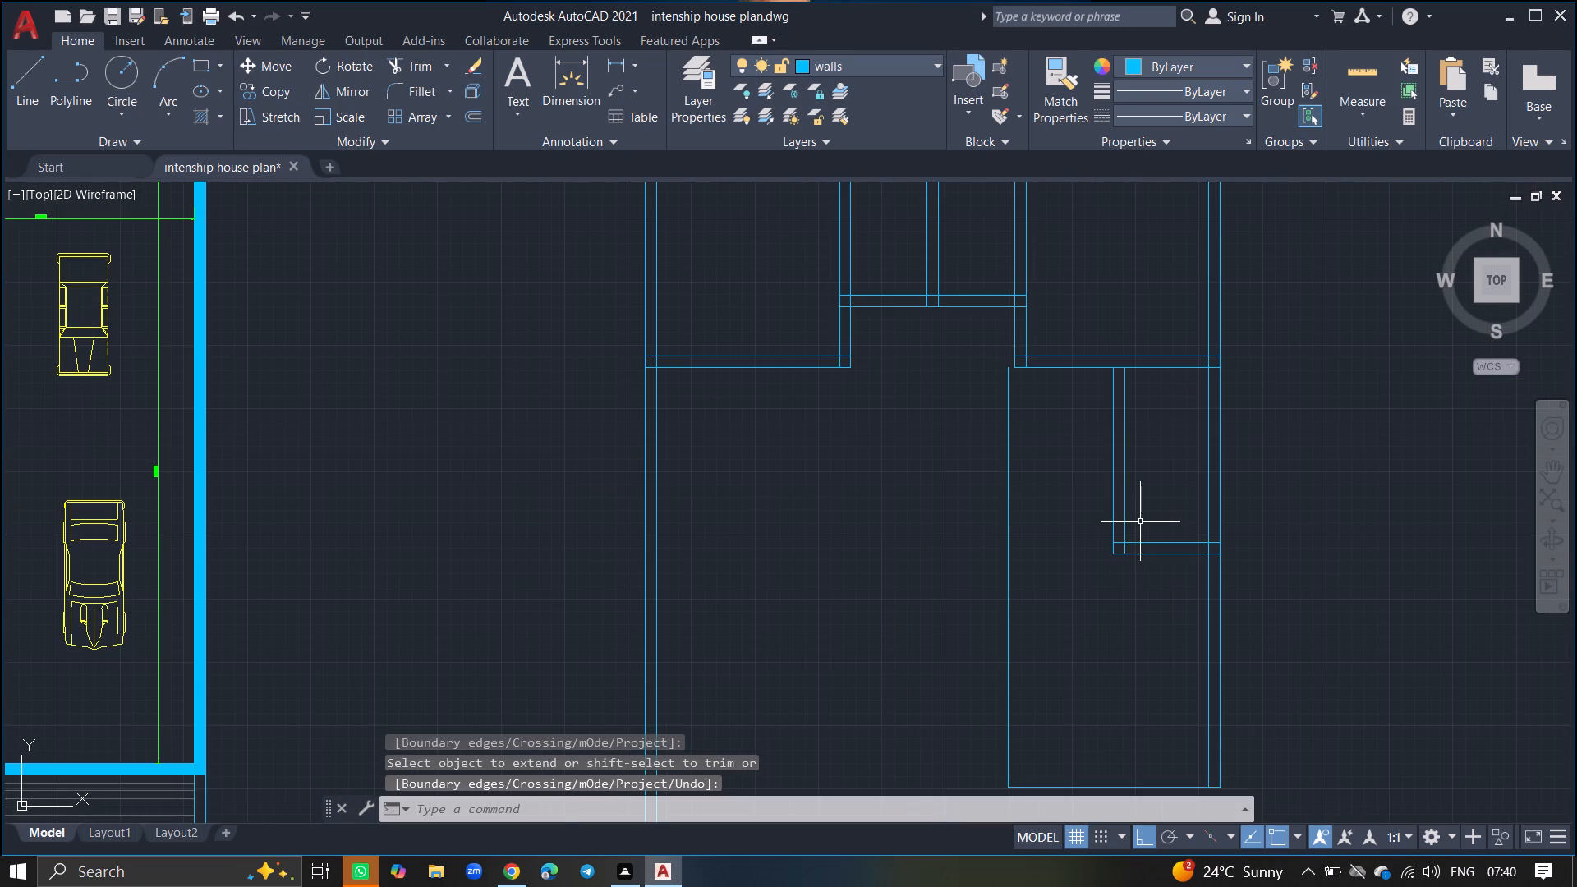
pyautogui.write('EX')
pyautogui.press('Return')
pyautogui.keyDown('ctrl'); pyautogui.scroll(5, 1139, 575); pyautogui.keyUp('ctrl')
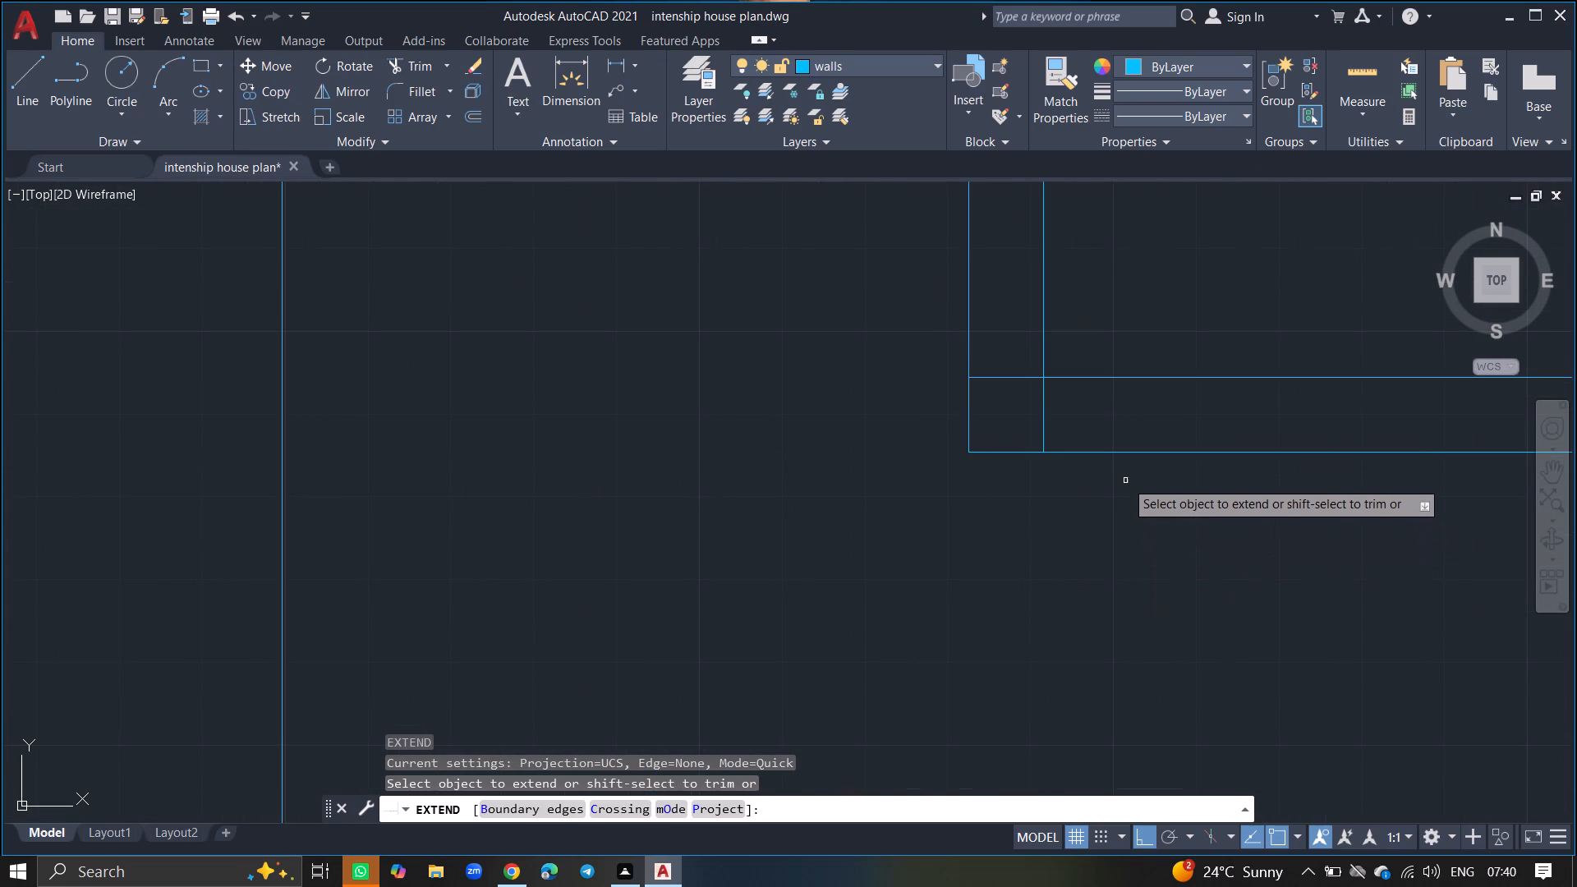
pyautogui.click(1113, 454)
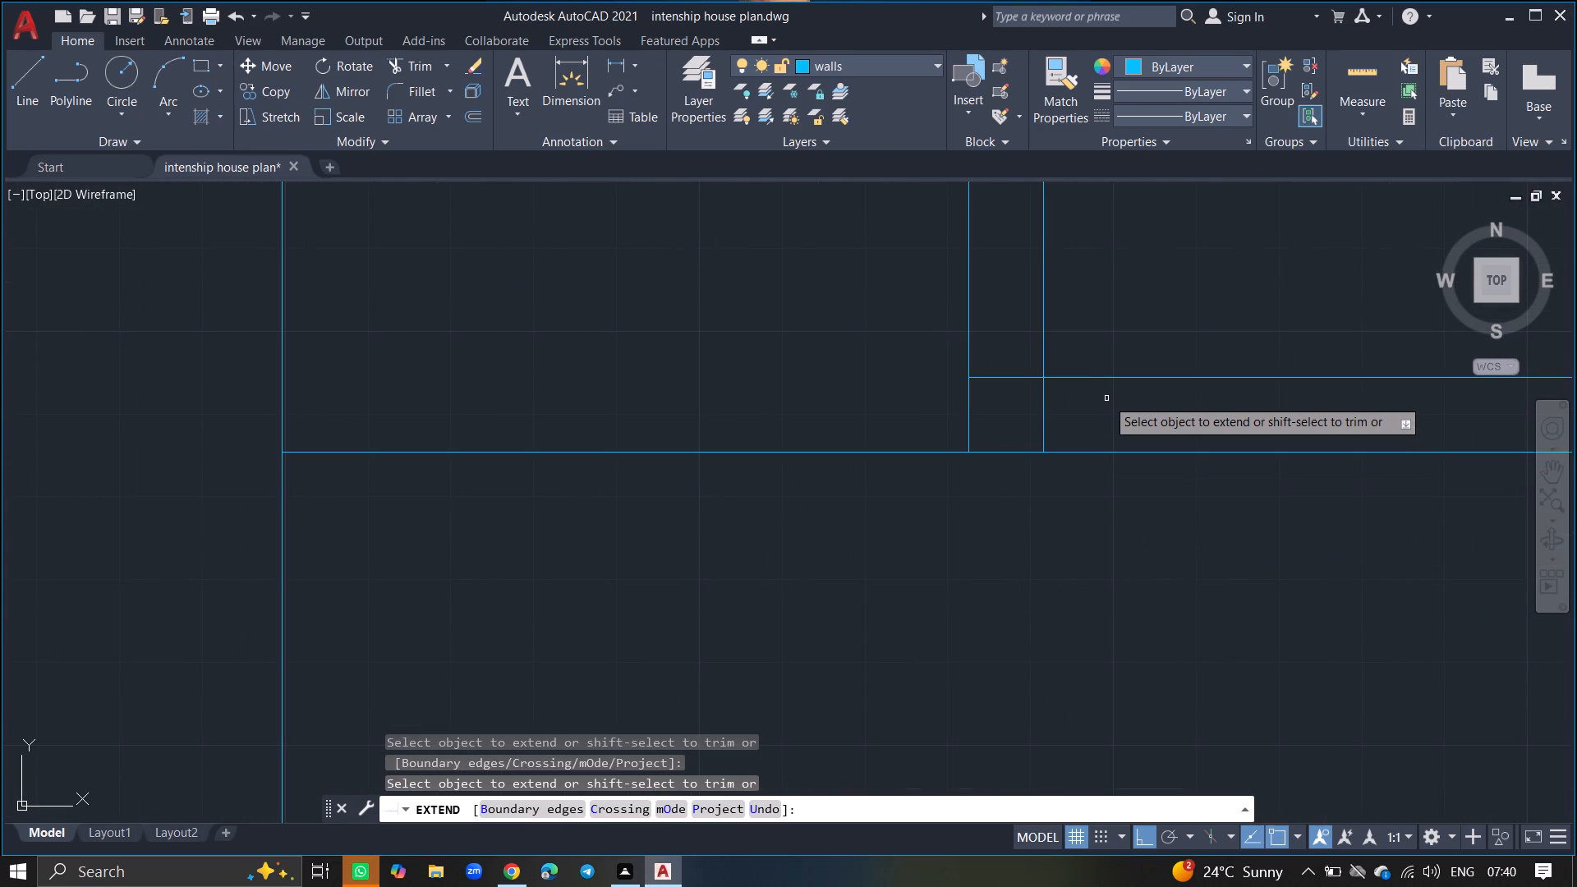
pyautogui.click(1093, 377)
pyautogui.keyDown('ctrl'); pyautogui.scroll(-3, 1005, 467); pyautogui.keyUp('ctrl')
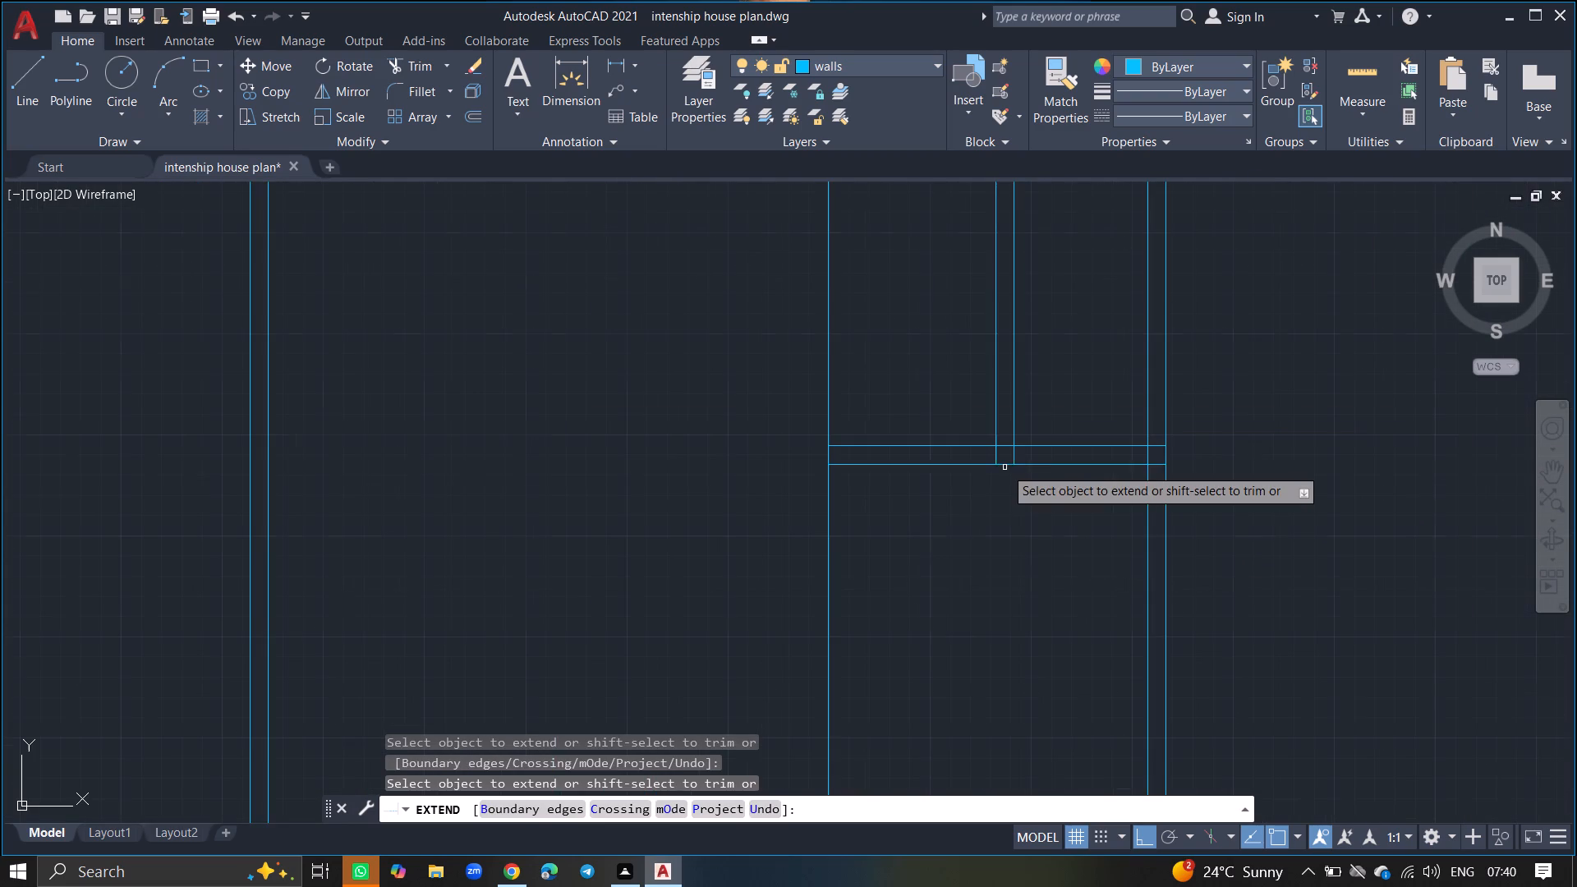
pyautogui.press('Return')
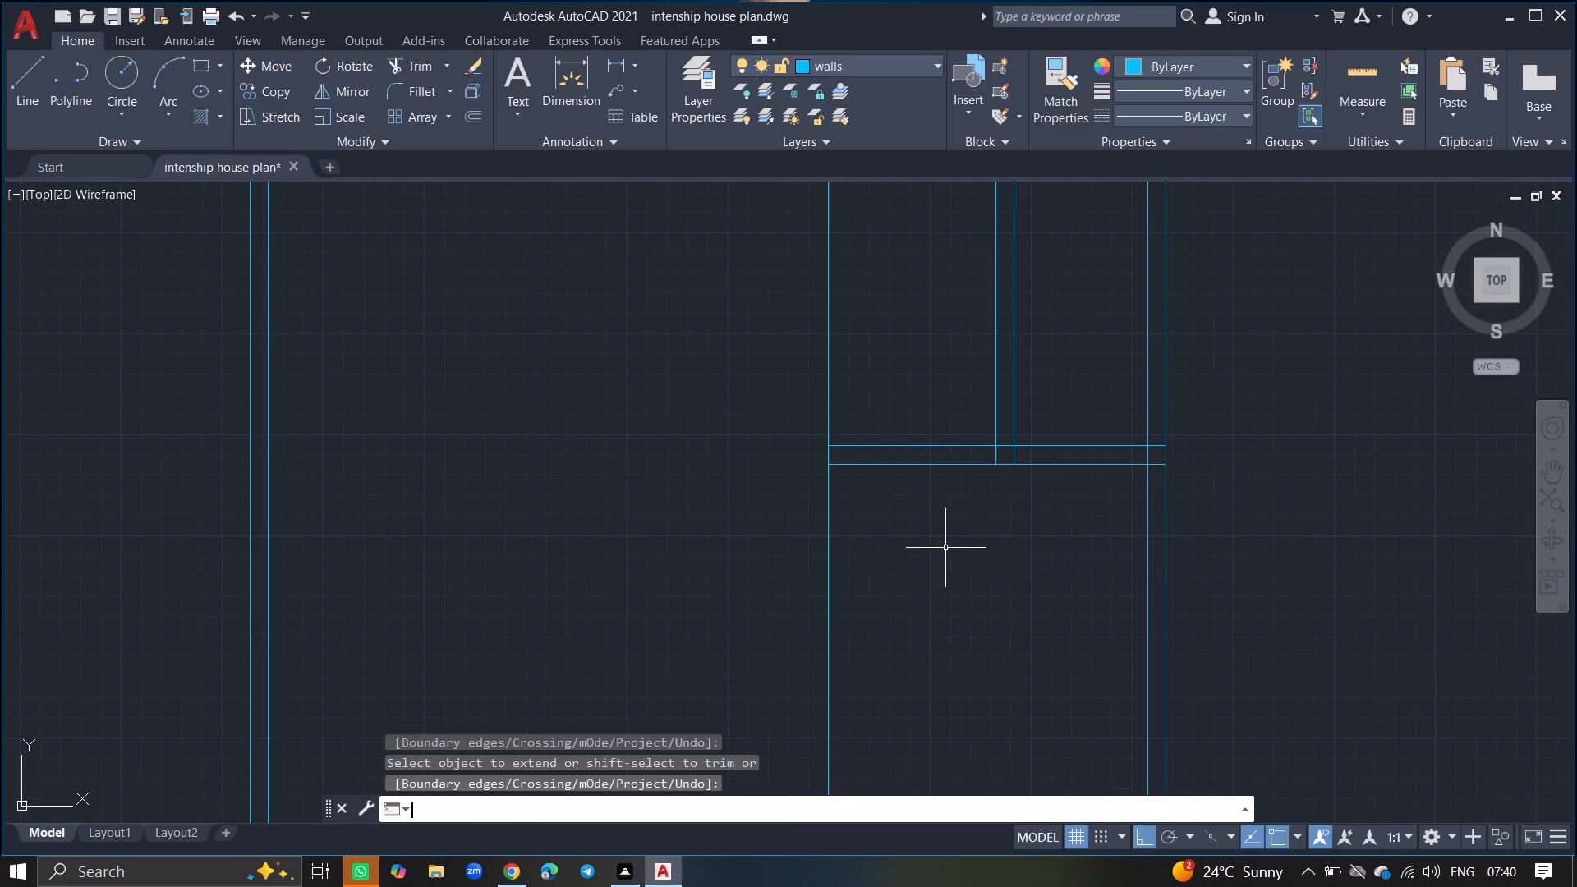
# Offset the west and south lines of the new southern room 9" outward to form double-line walls.
pyautogui.press('o')
pyautogui.write('FFSET')
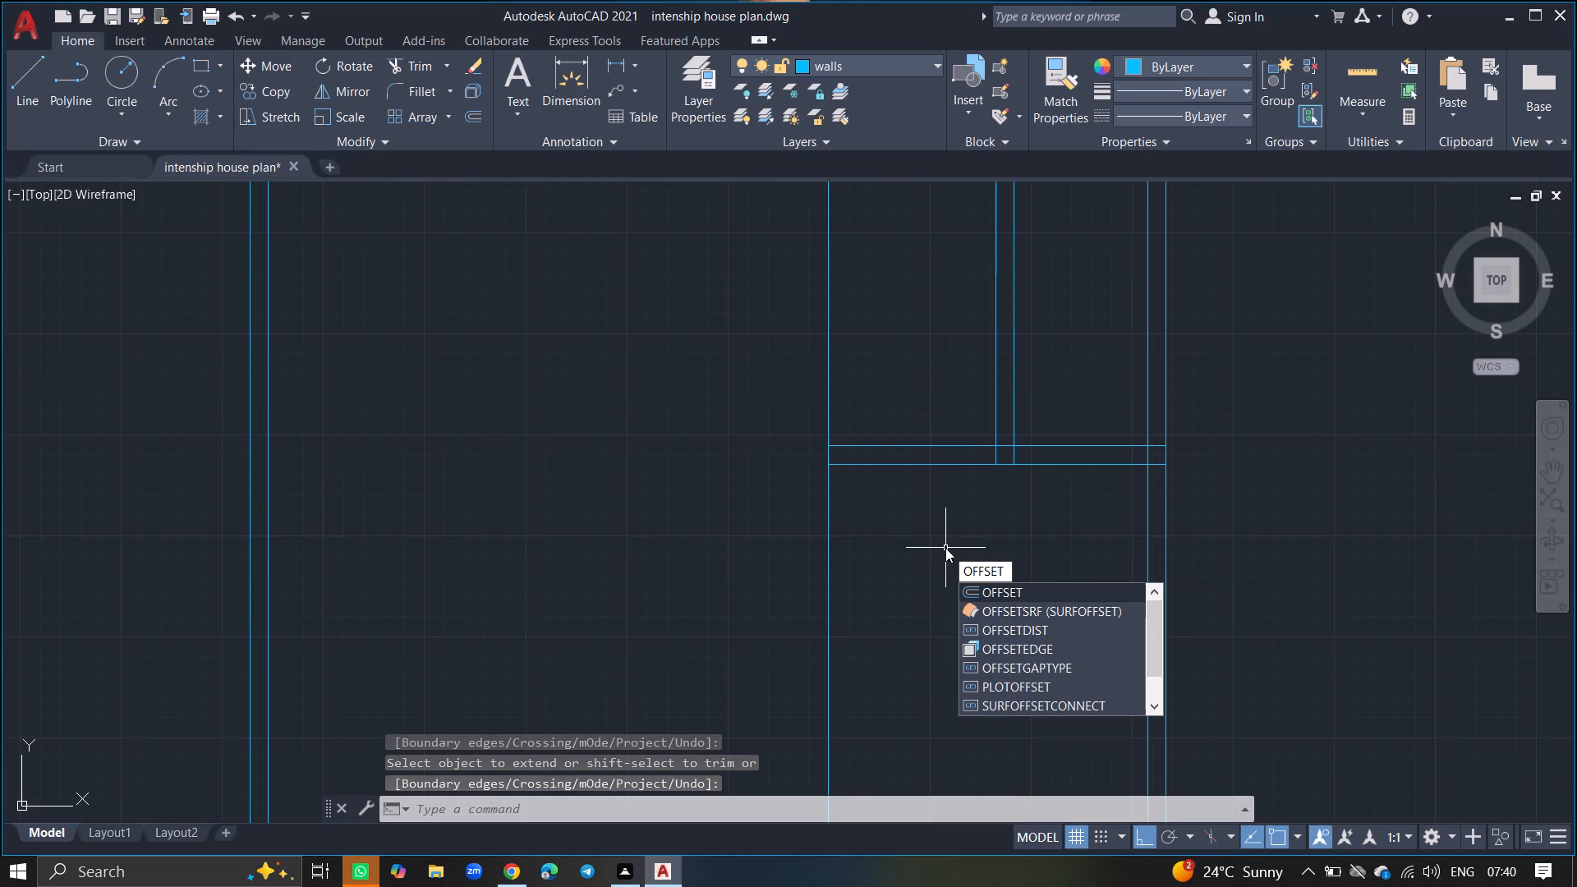
pyautogui.press('Return')
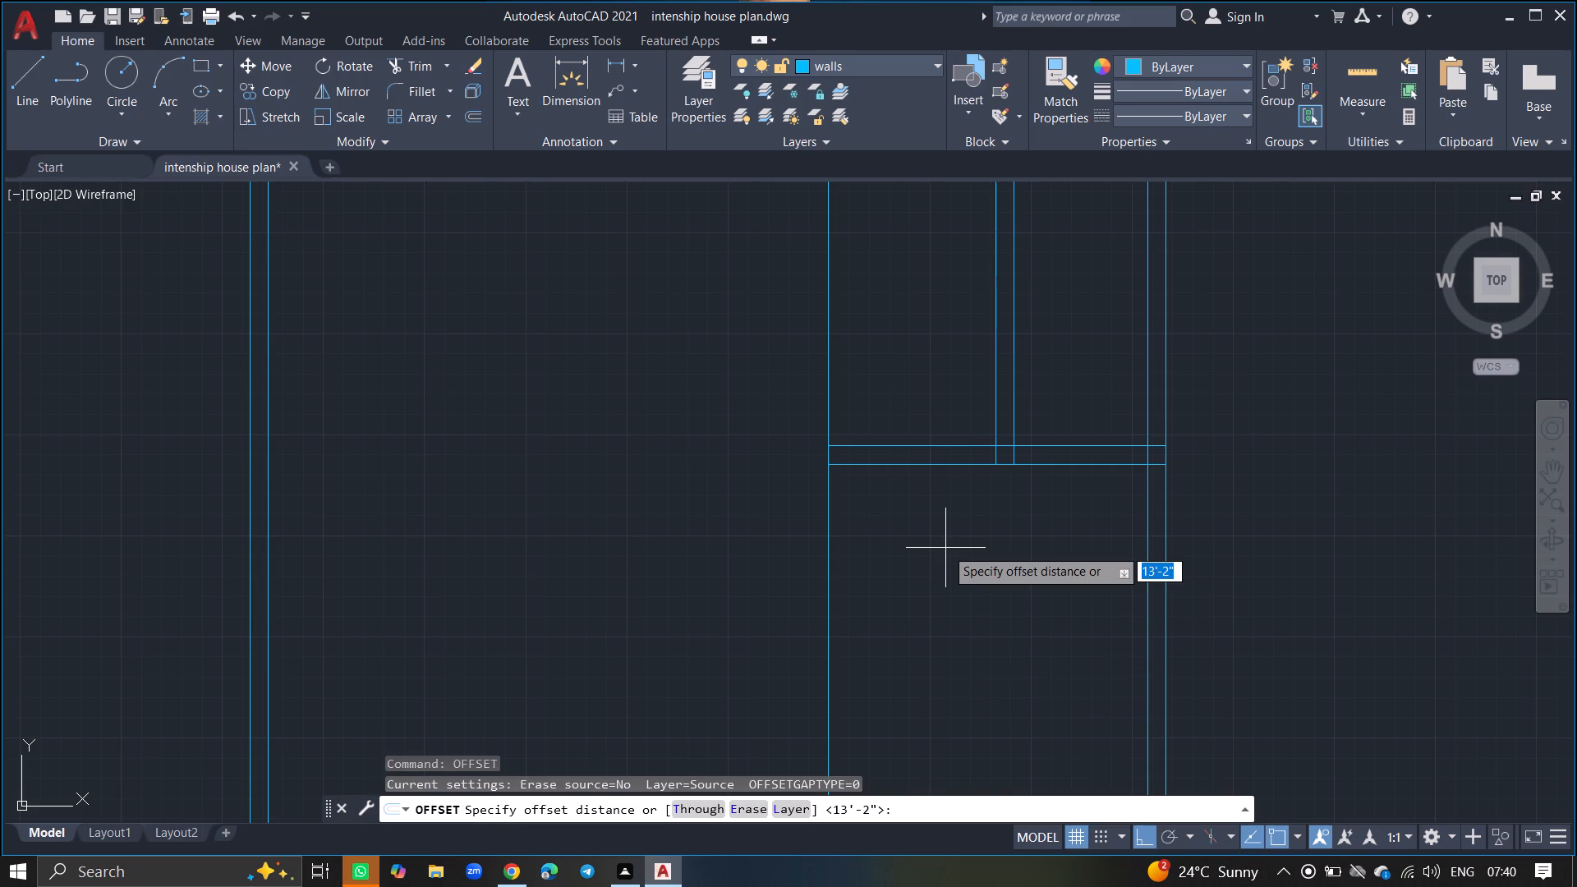
pyautogui.press('9')
pyautogui.hotkey('shift', '"')
pyautogui.press('Return')
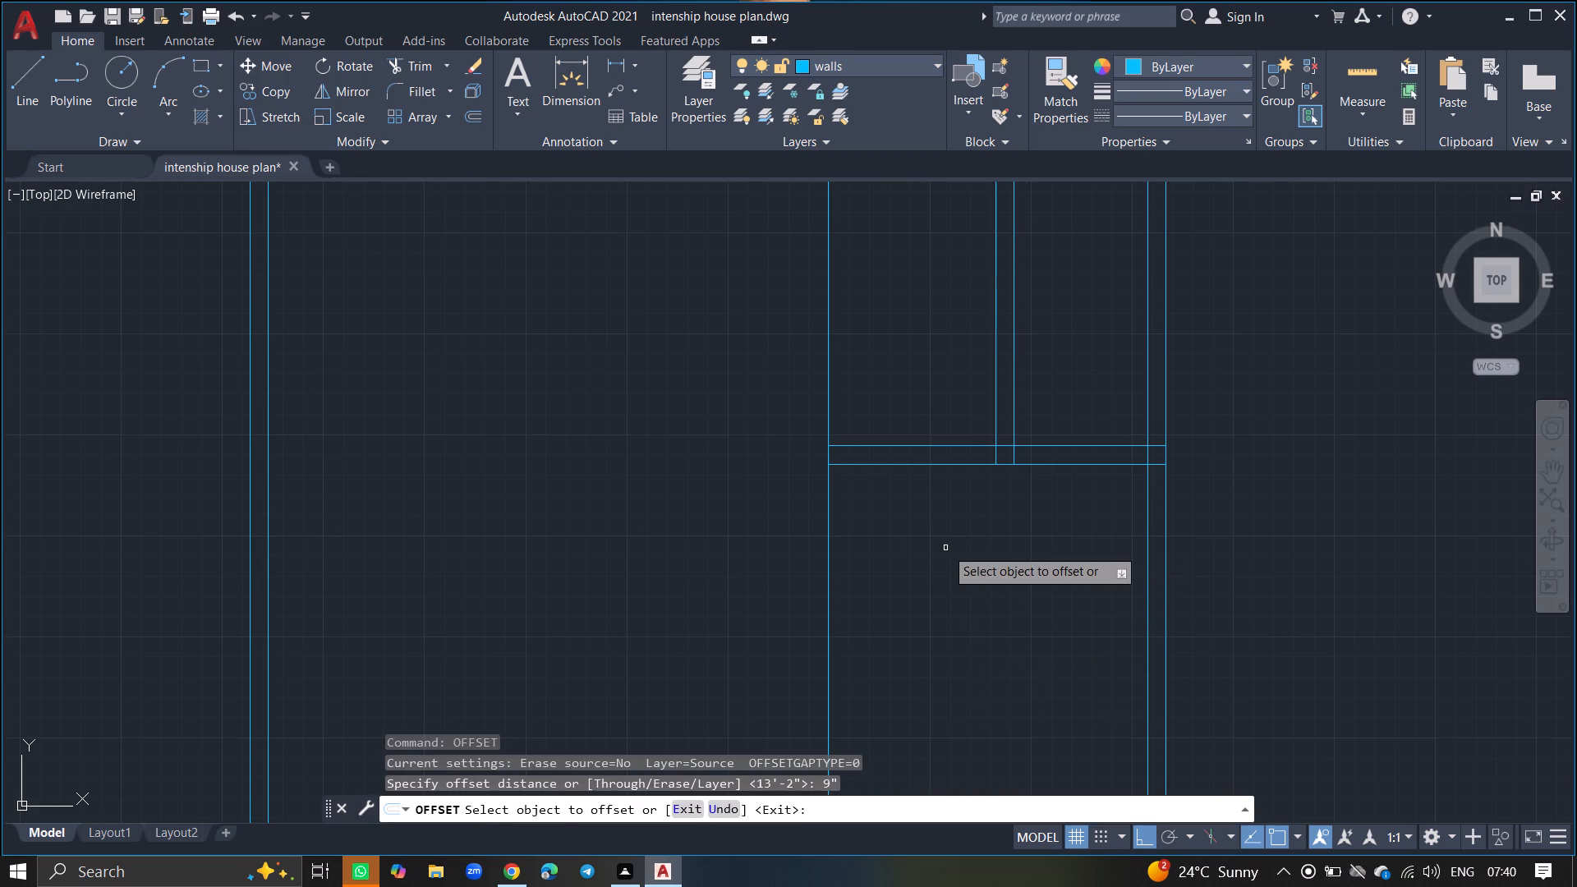
pyautogui.click(826, 551)
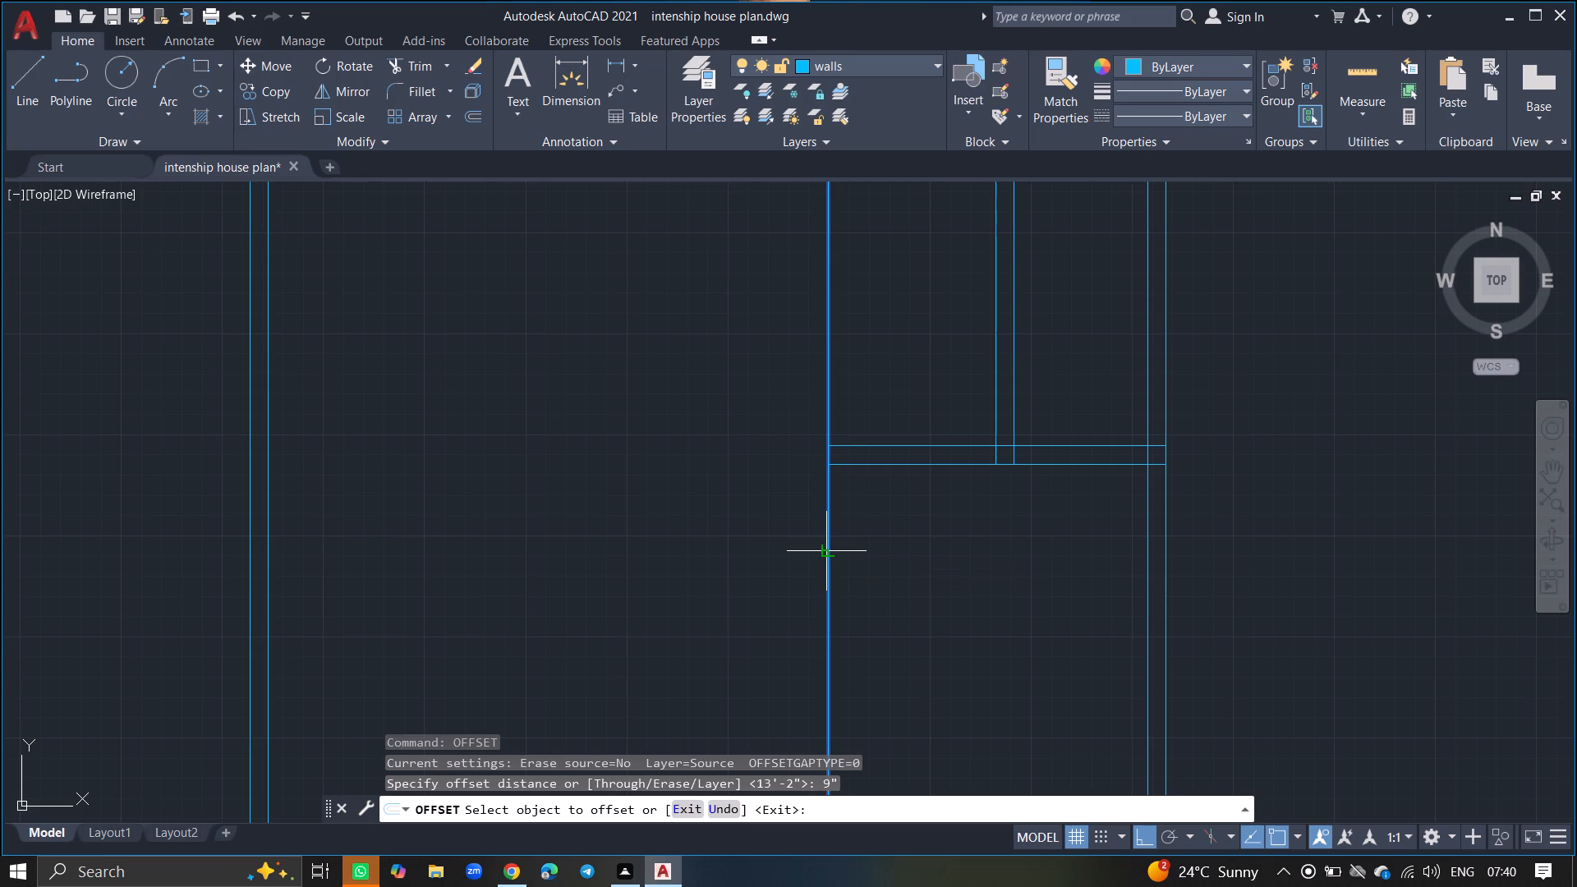
pyautogui.click(771, 551)
pyautogui.keyDown('ctrl'); pyautogui.scroll(-5, 771, 551); pyautogui.keyUp('ctrl')
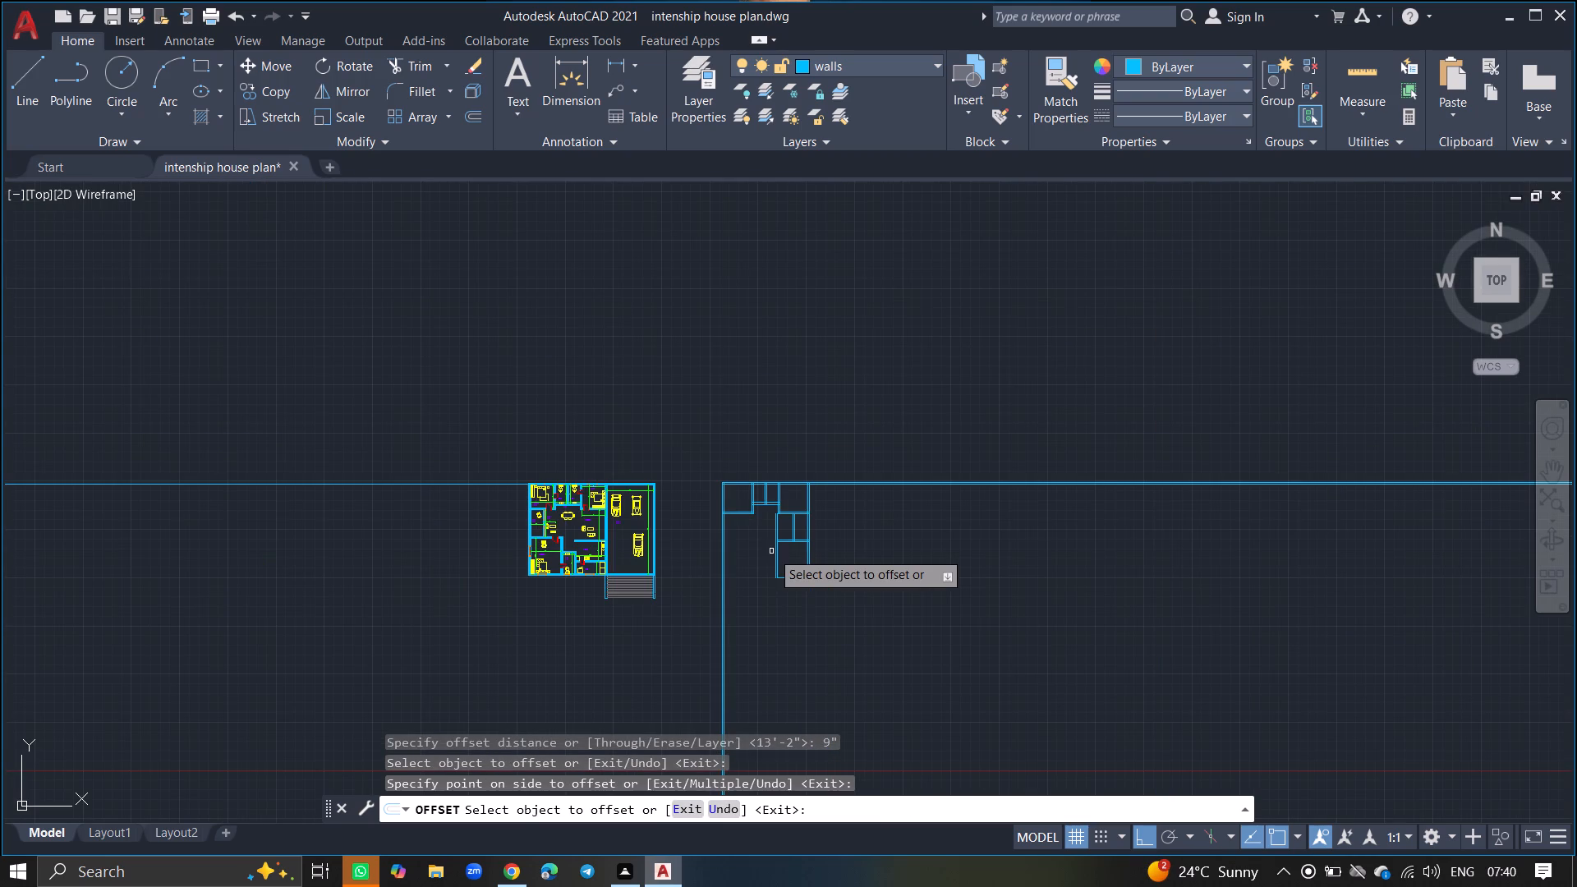
pyautogui.keyDown('ctrl'); pyautogui.scroll(5, 787, 582); pyautogui.keyUp('ctrl')
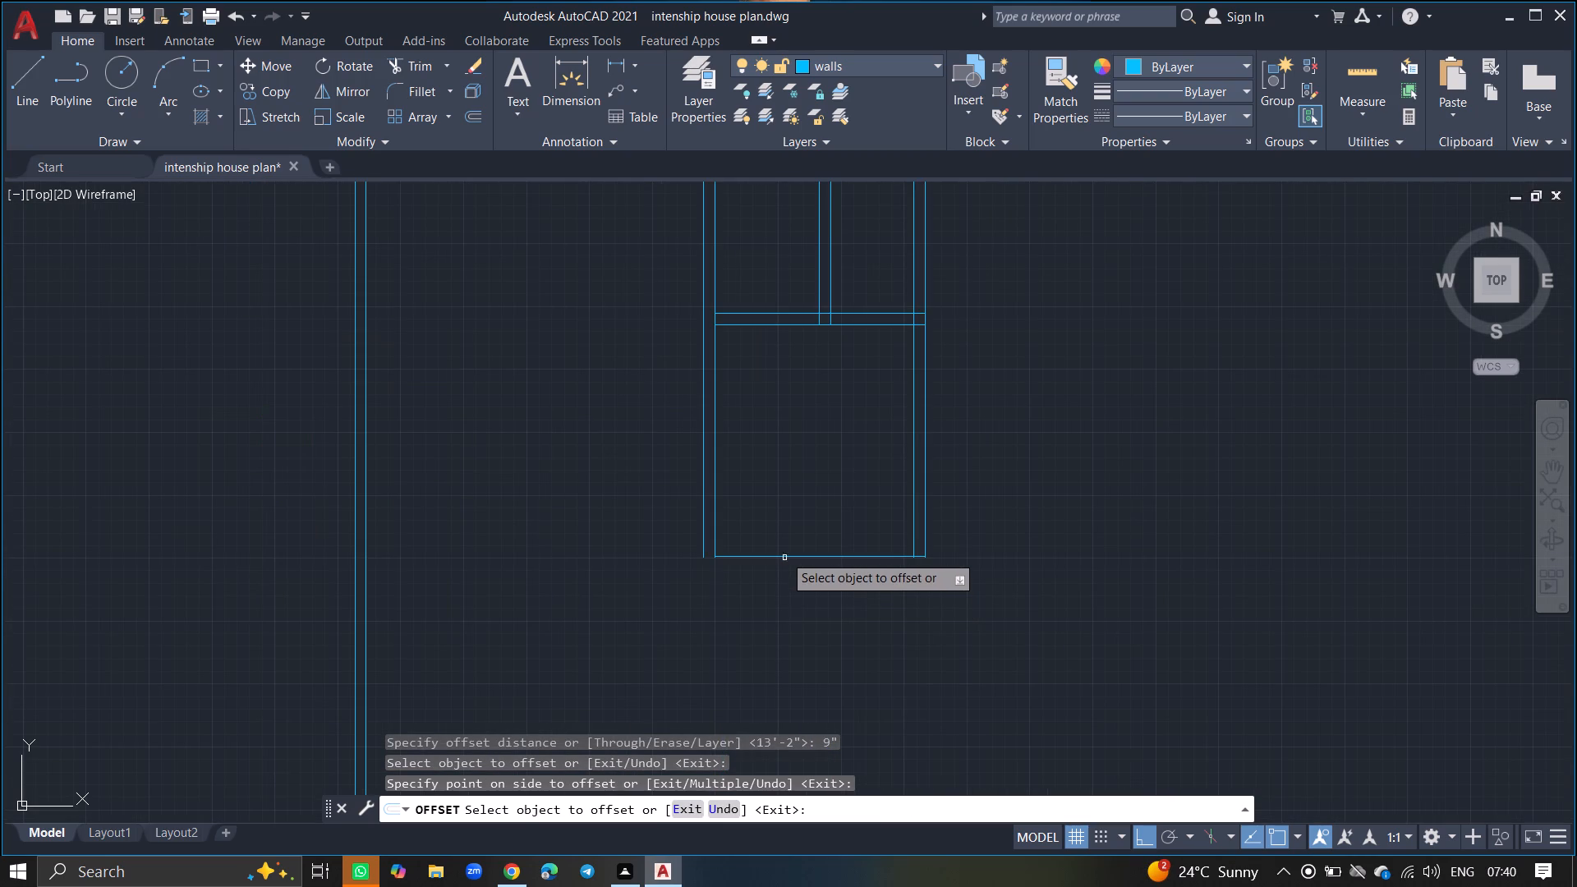
pyautogui.click(784, 557)
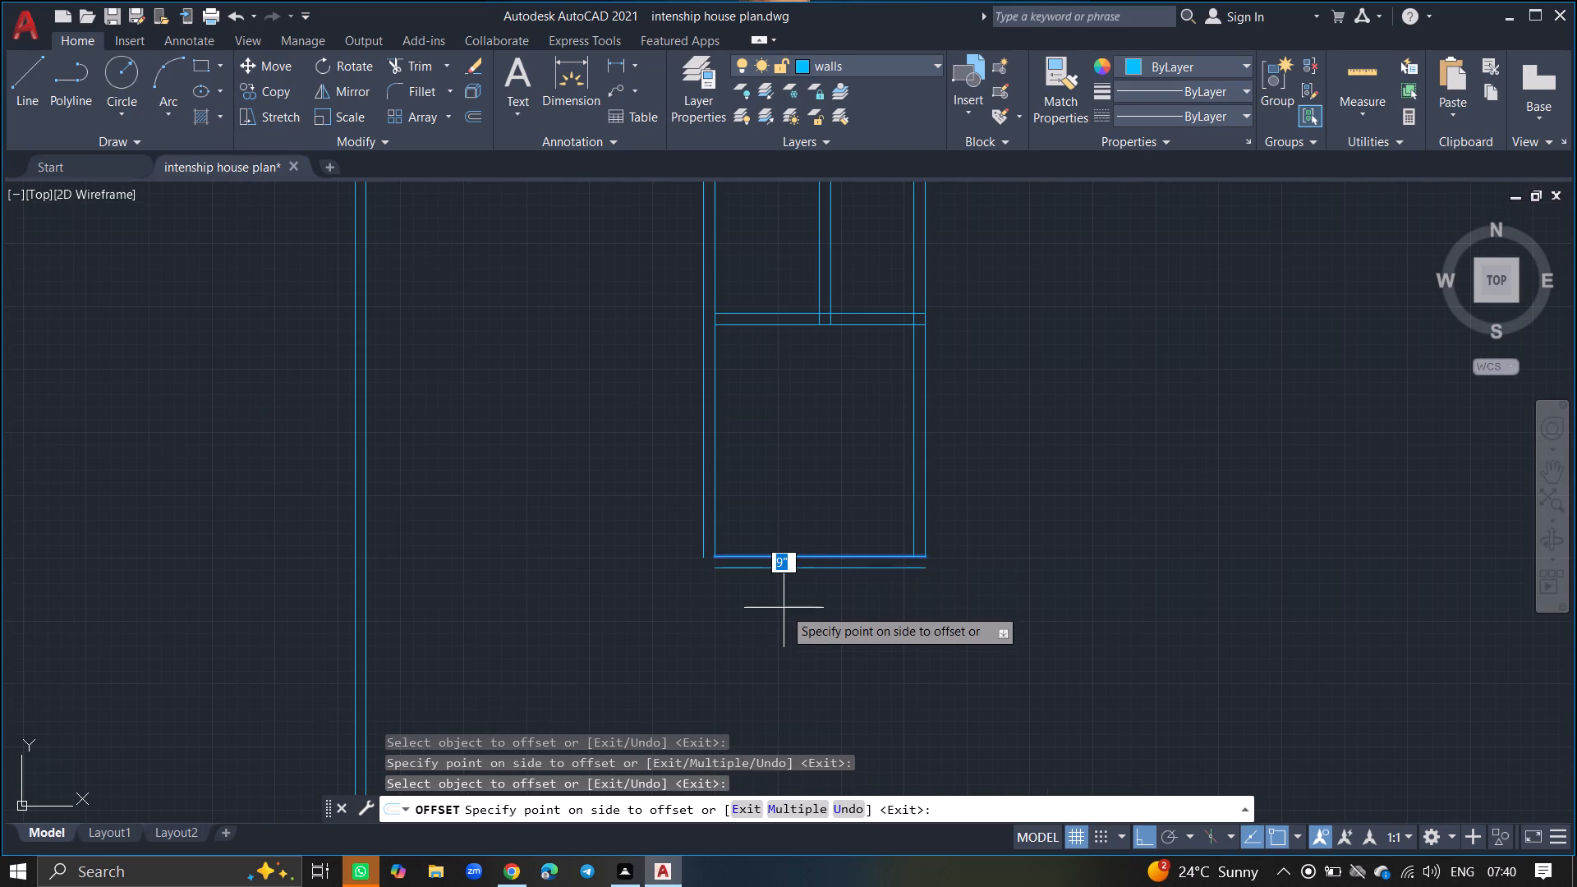
pyautogui.click(784, 611)
pyautogui.press('Return')
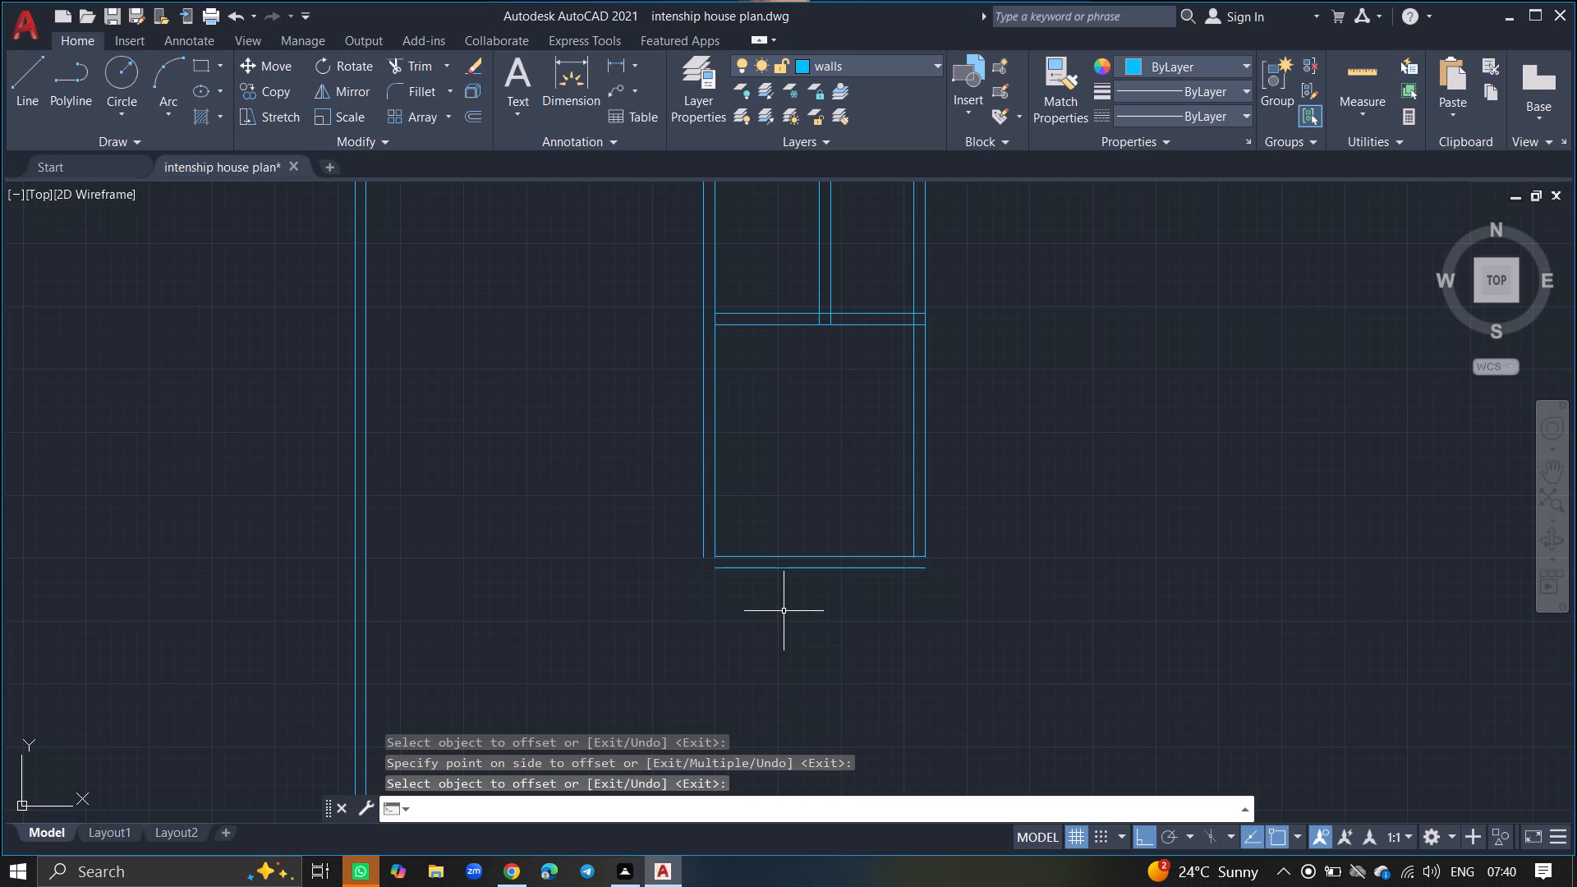
# Extend both east wall lines and the inner west line to the outer south line, and the inner south line to the outer west line.
pyautogui.keyDown('ctrl'); pyautogui.scroll(3, 913, 561); pyautogui.keyUp('ctrl')
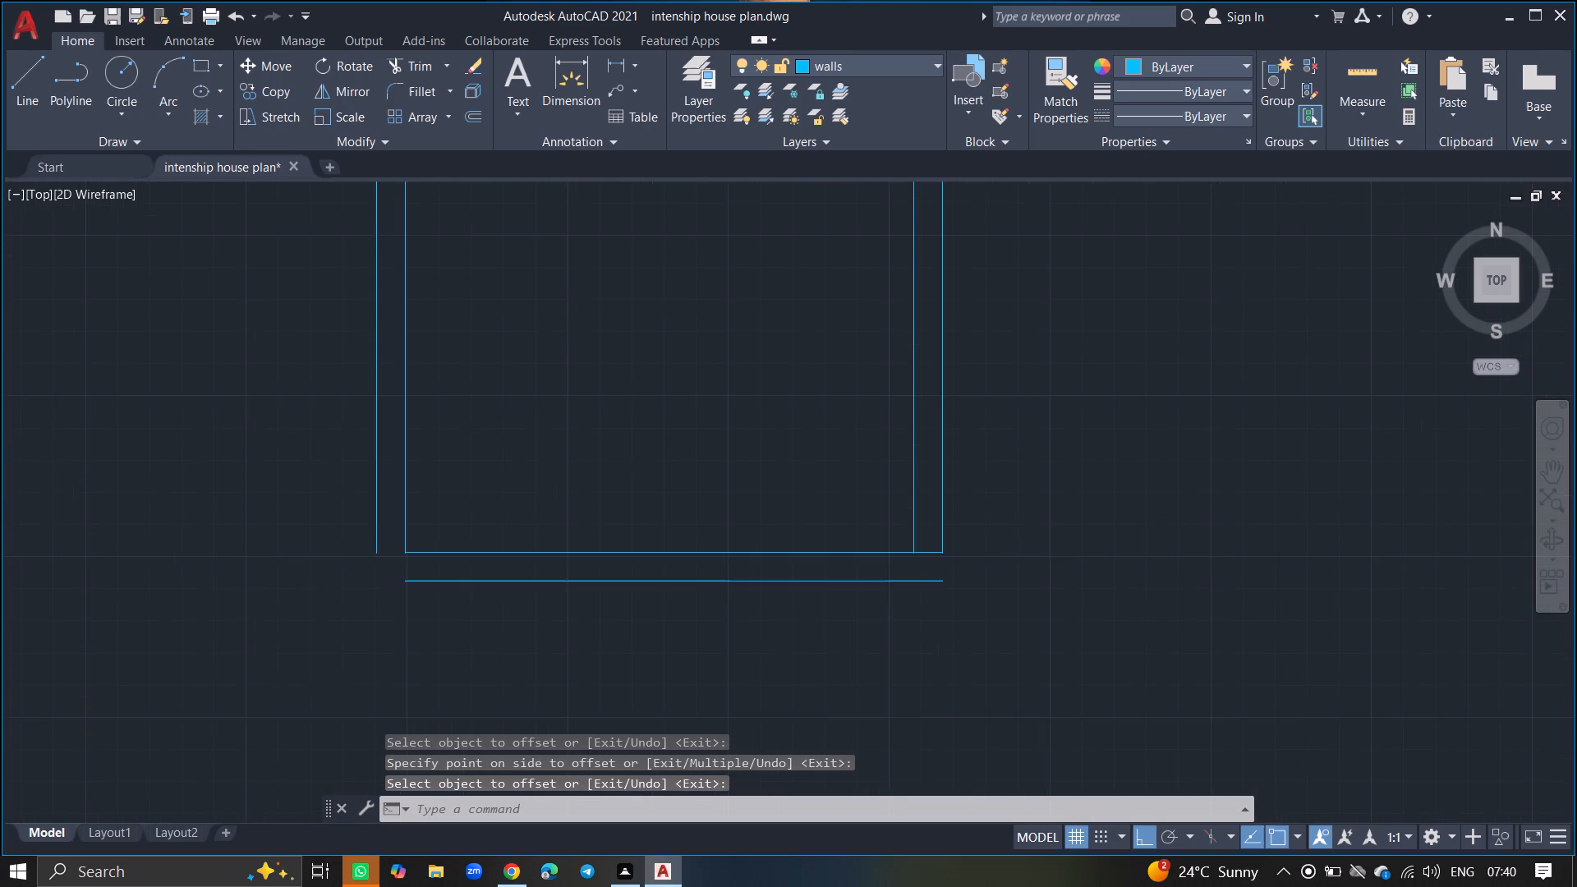
pyautogui.write('EX')
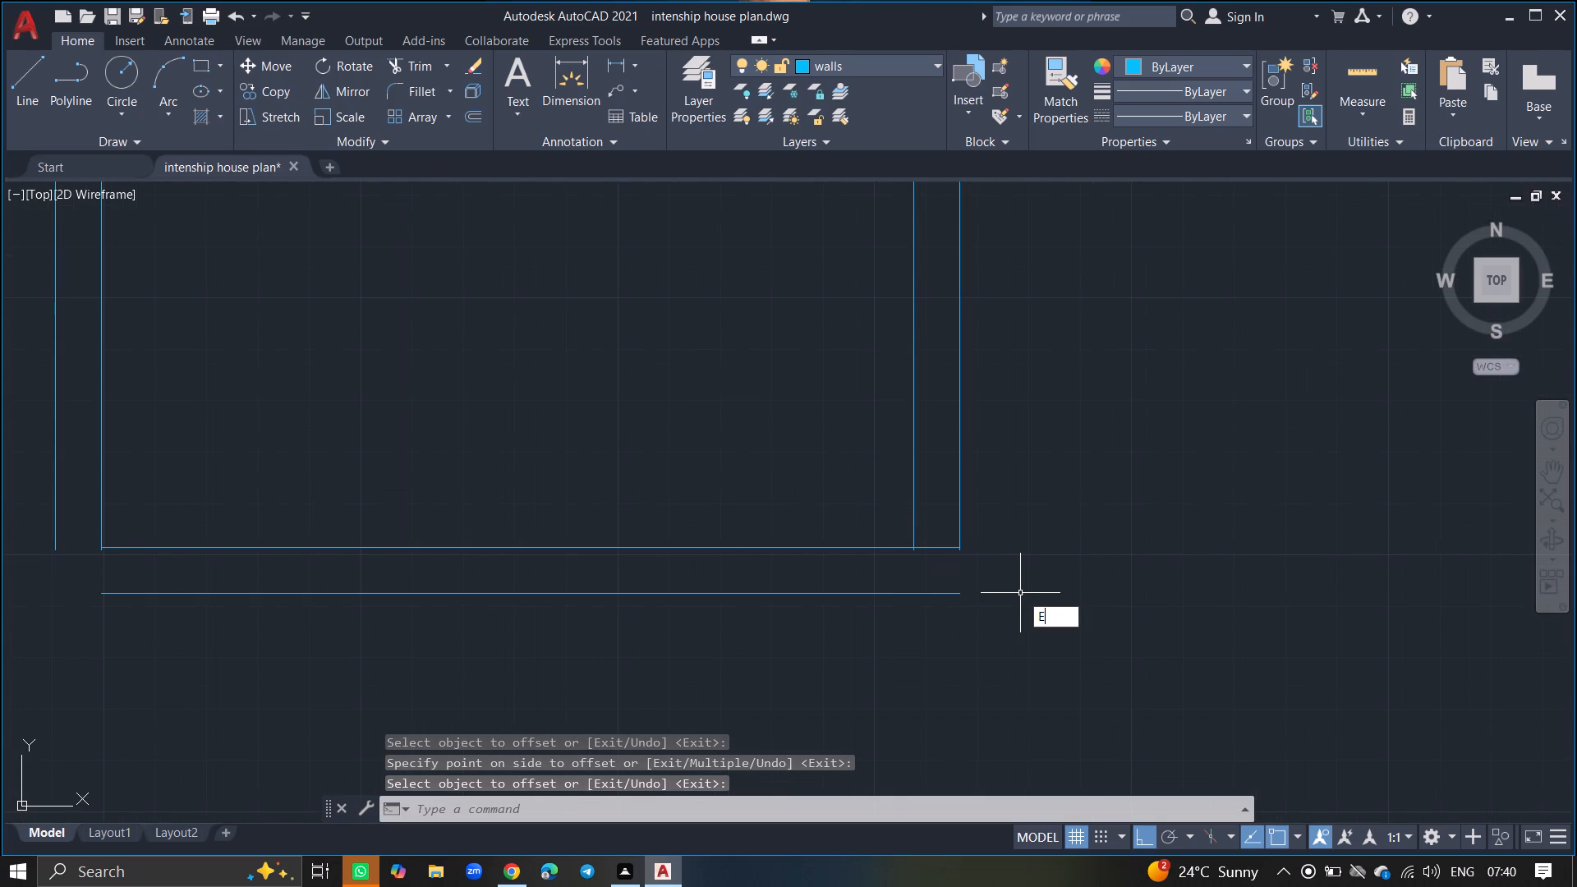
pyautogui.press('Return')
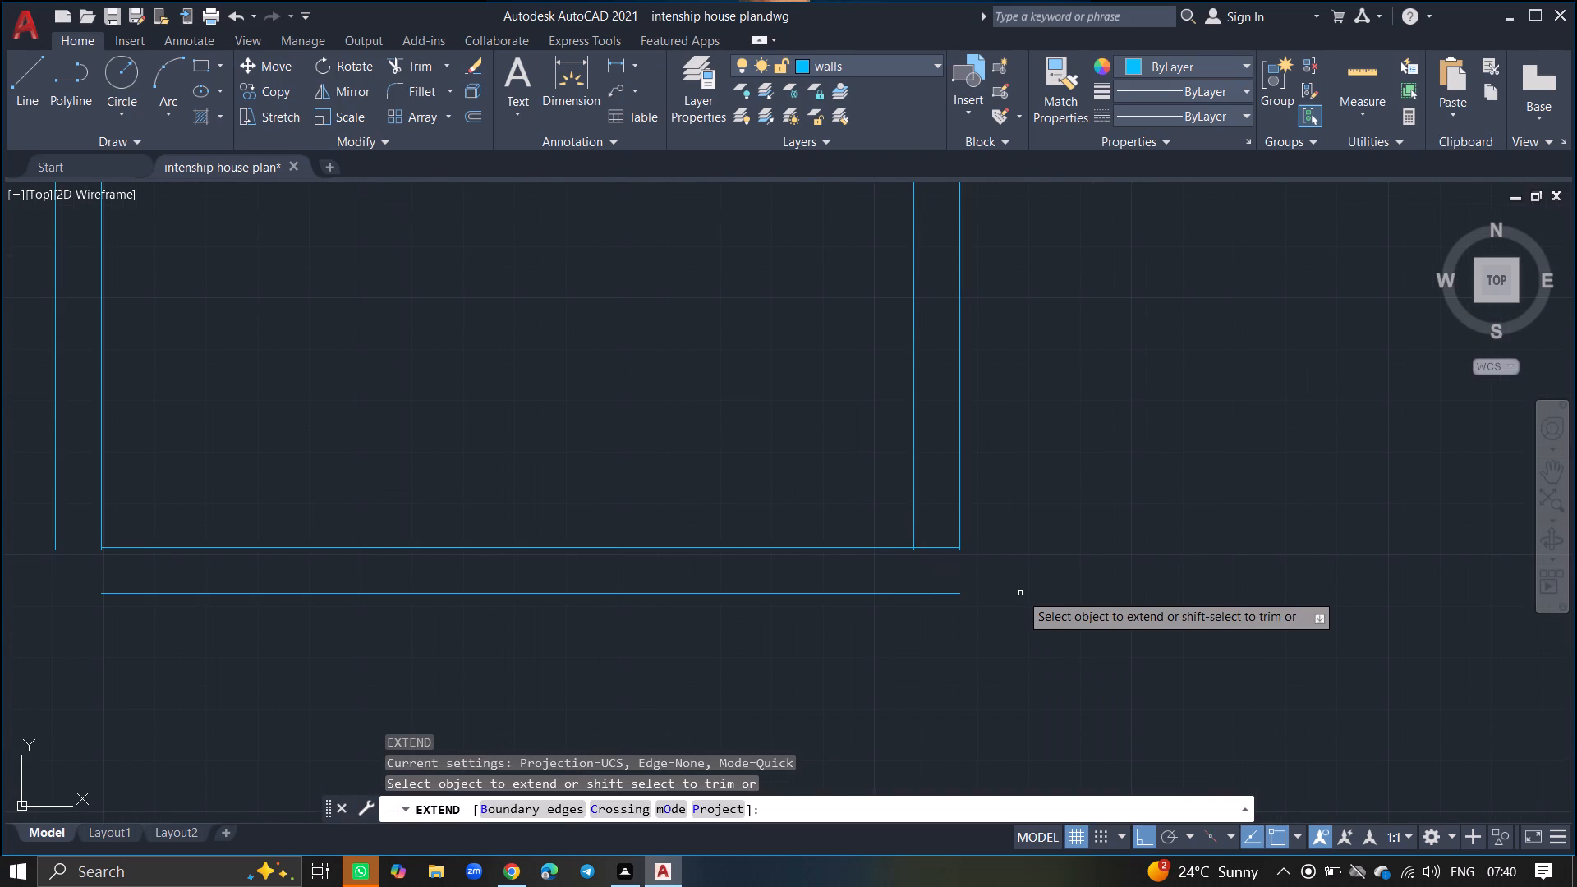
pyautogui.click(959, 494)
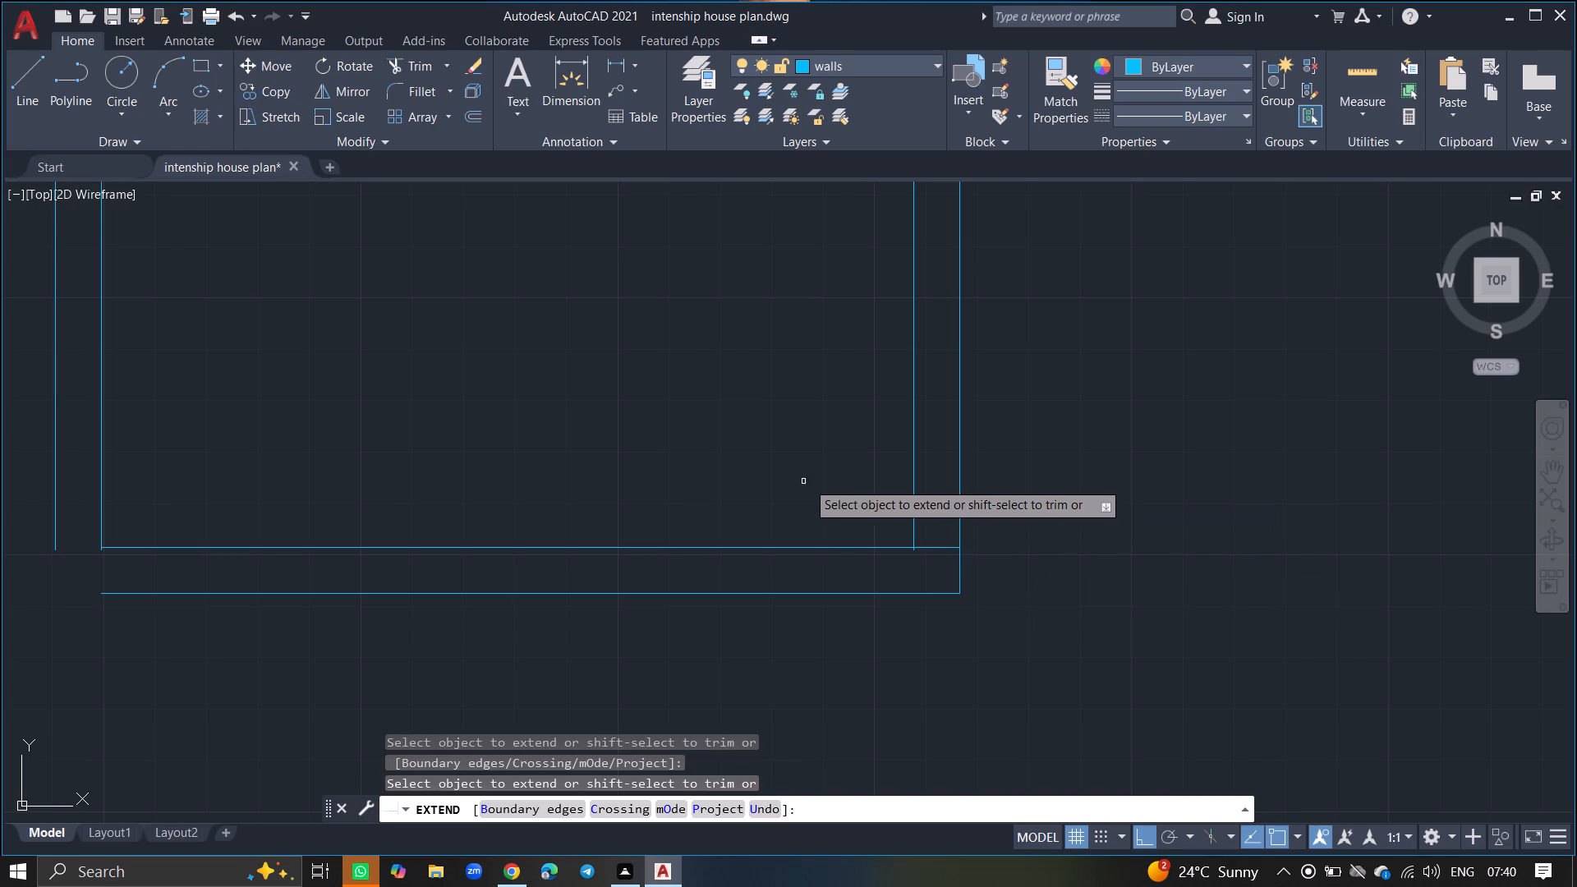
pyautogui.click(915, 486)
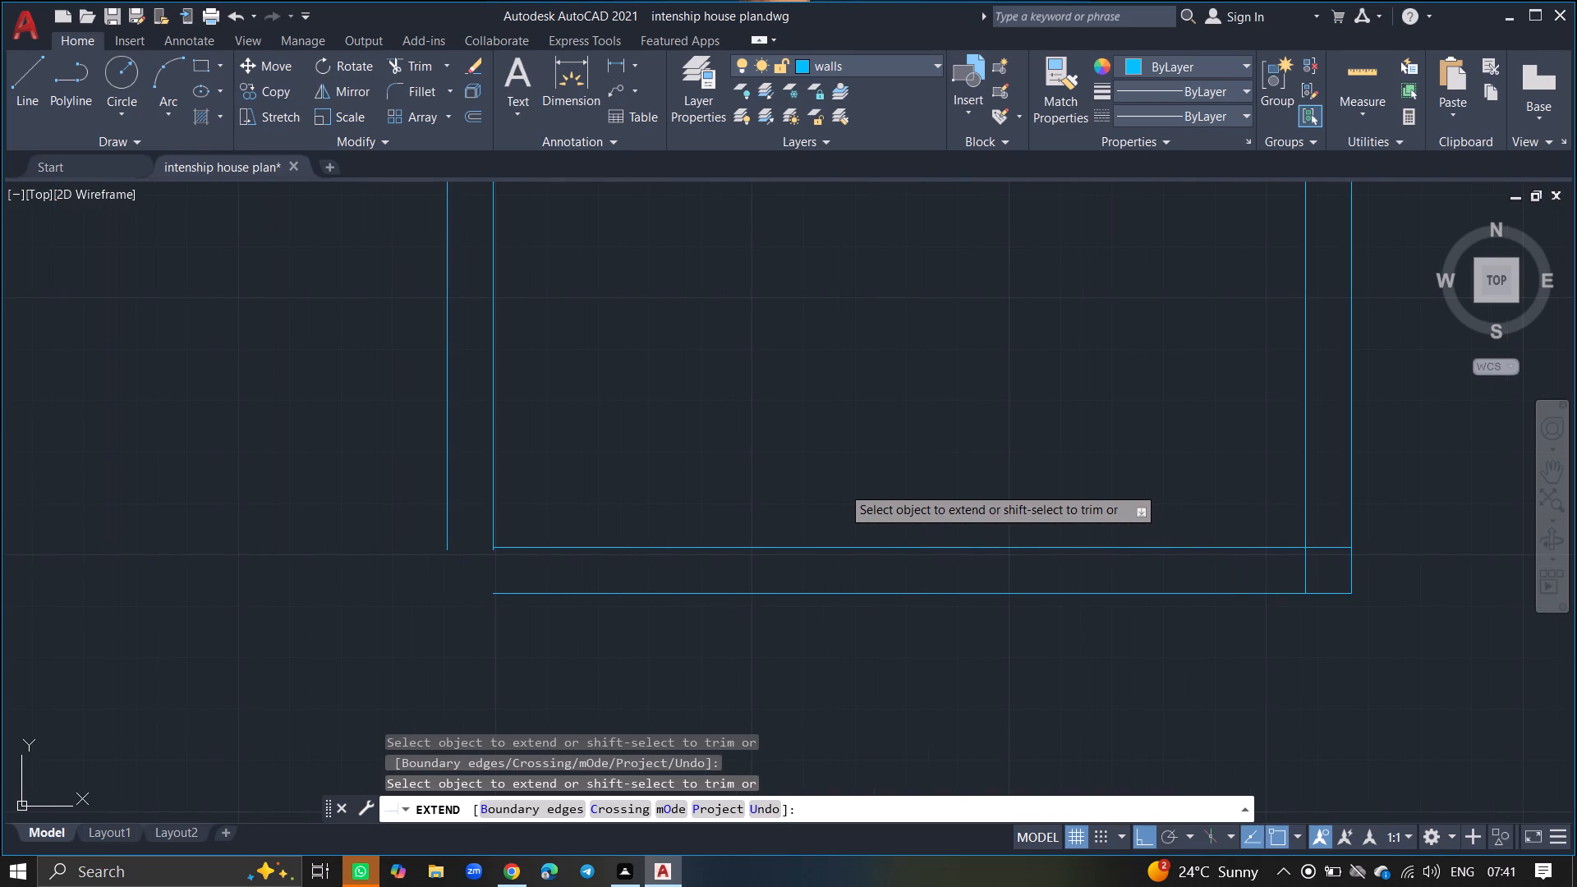
pyautogui.click(775, 489)
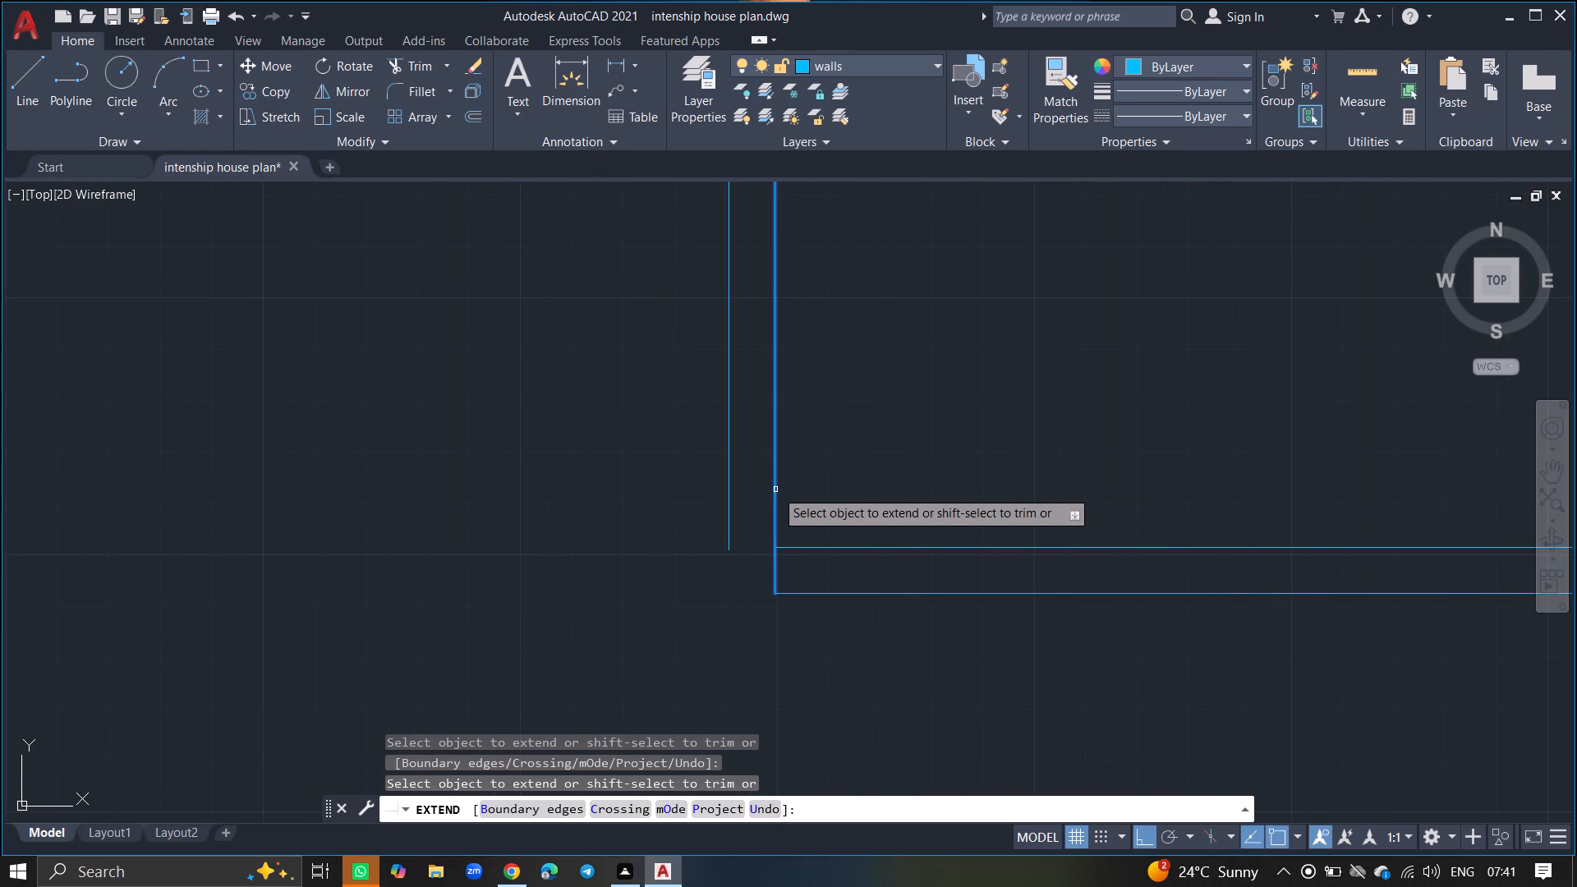
pyautogui.click(797, 549)
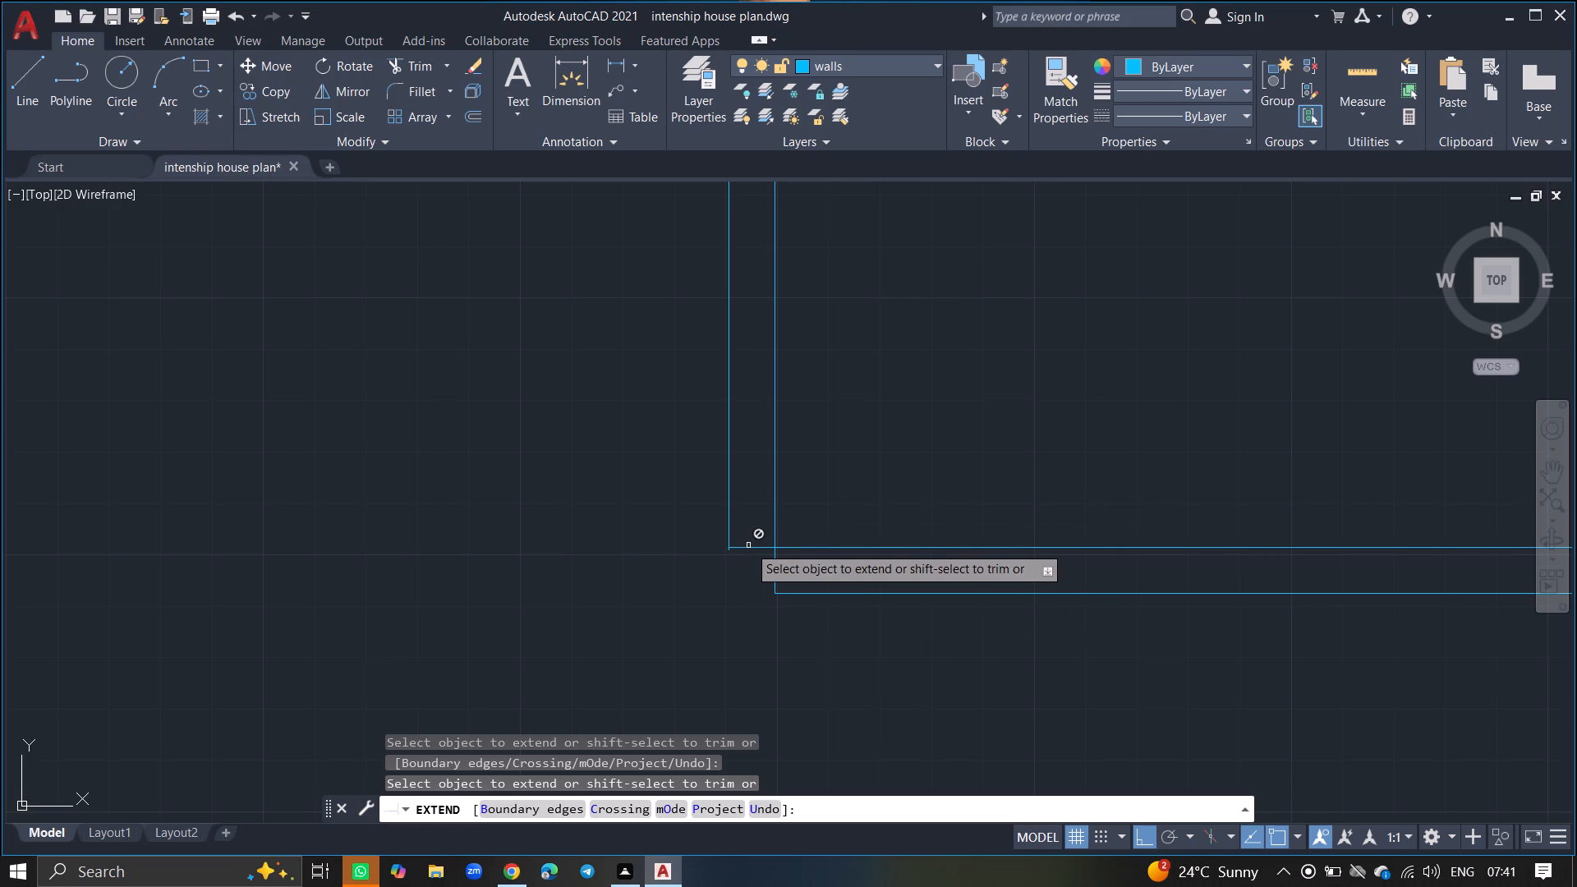
pyautogui.press('Return')
# Close the southern room's outer southwest corner with a 9" line south and a line east to the outer south wall line.
pyautogui.write('LINE')
pyautogui.press('Return')
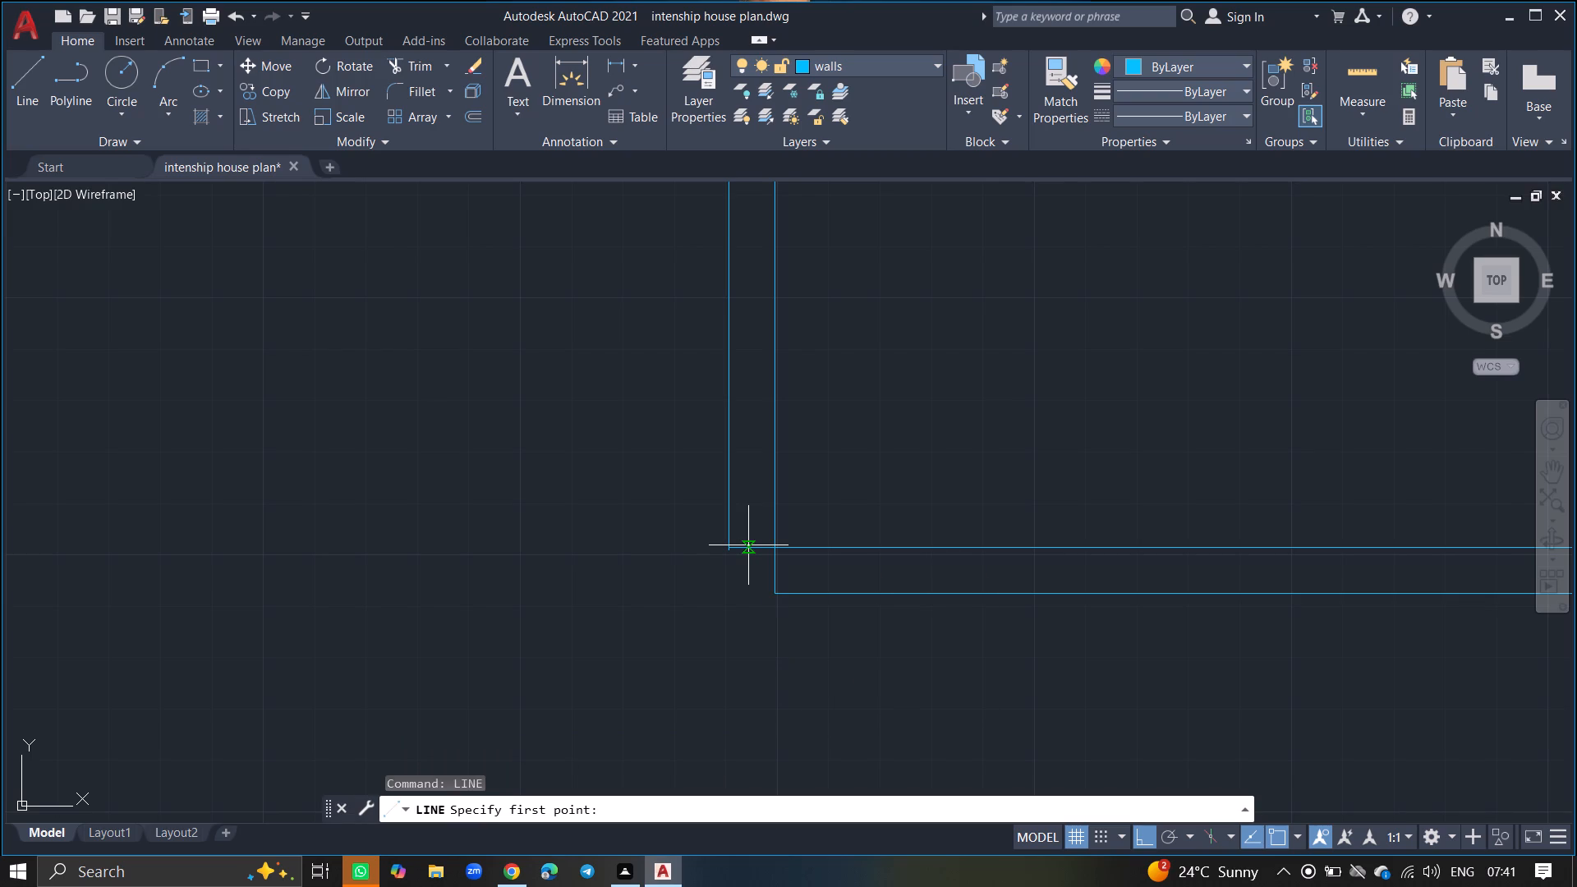
pyautogui.keyDown('ctrl'); pyautogui.scroll(5, 748, 545); pyautogui.keyUp('ctrl')
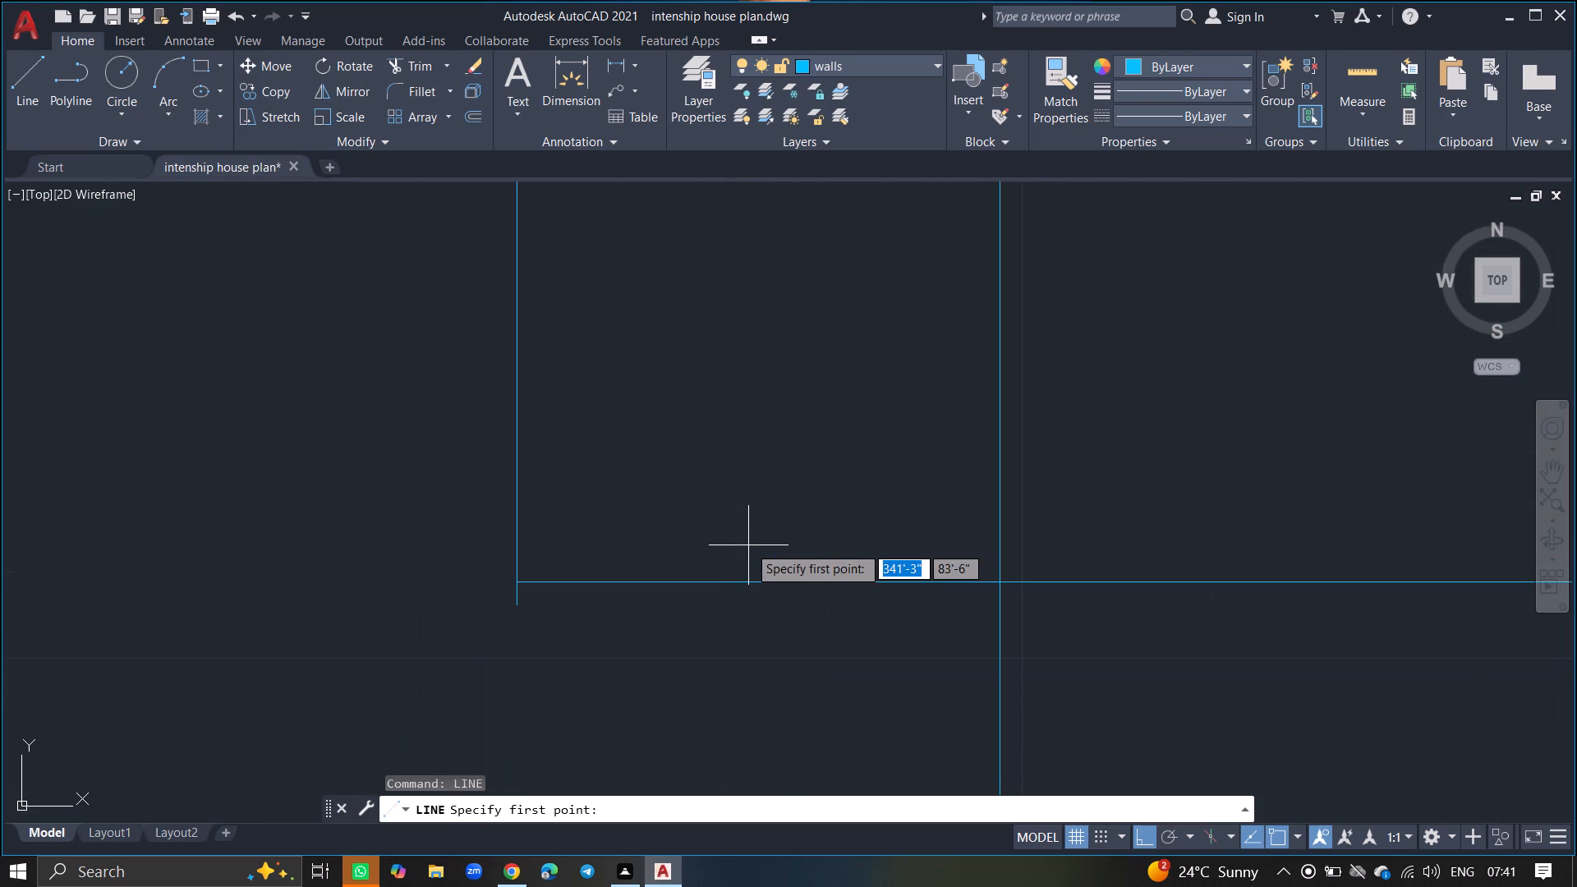
pyautogui.click(520, 598)
pyautogui.keyDown('ctrl'); pyautogui.scroll(-4, 563, 534); pyautogui.keyUp('ctrl')
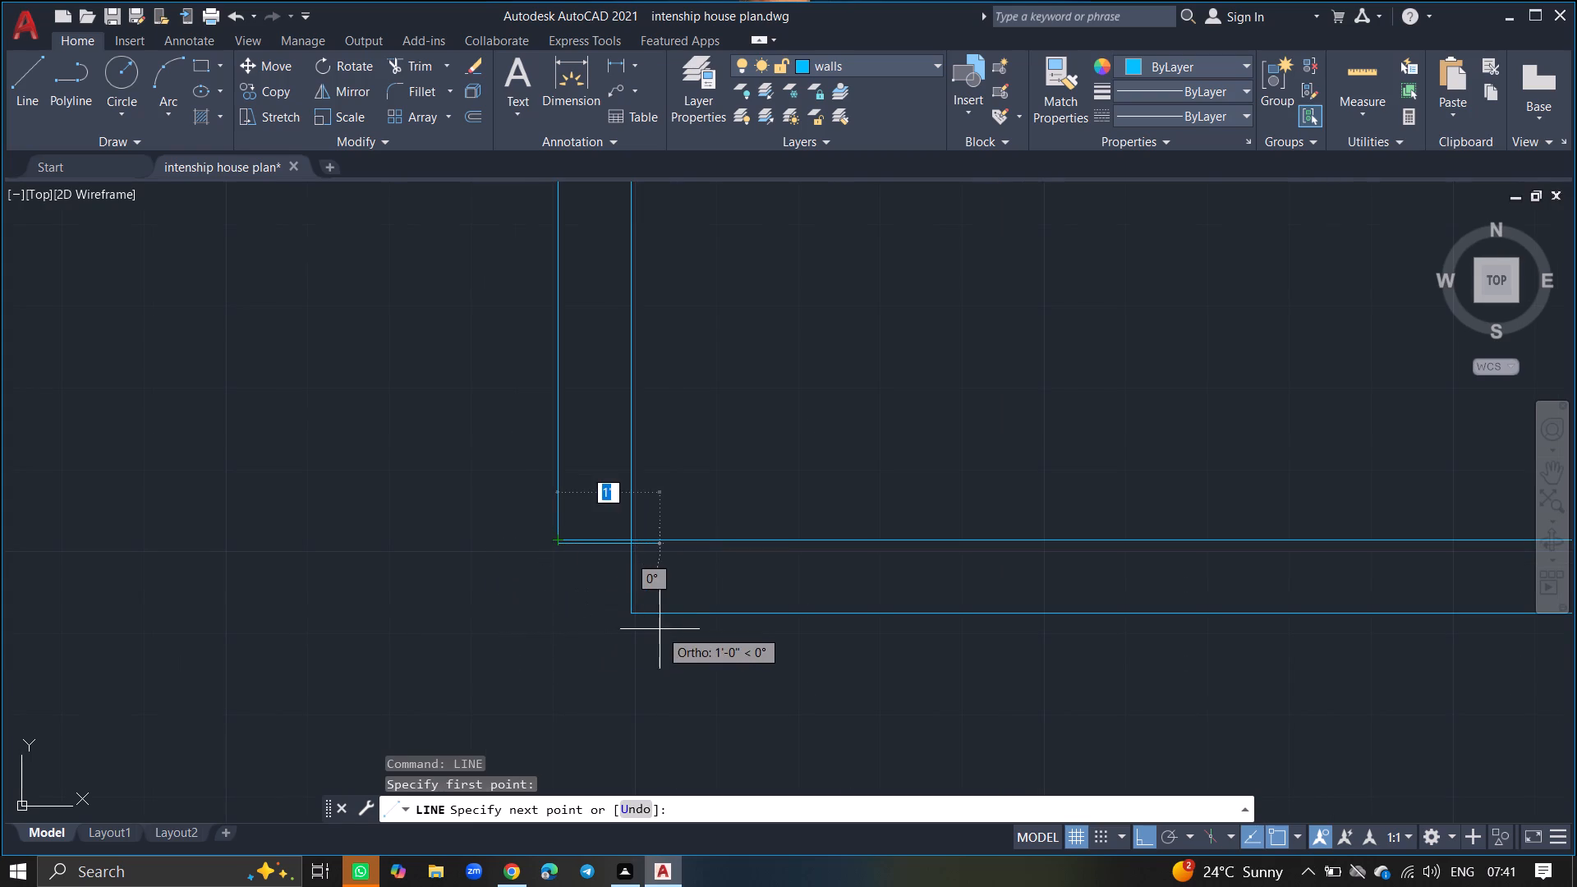
pyautogui.click(559, 611)
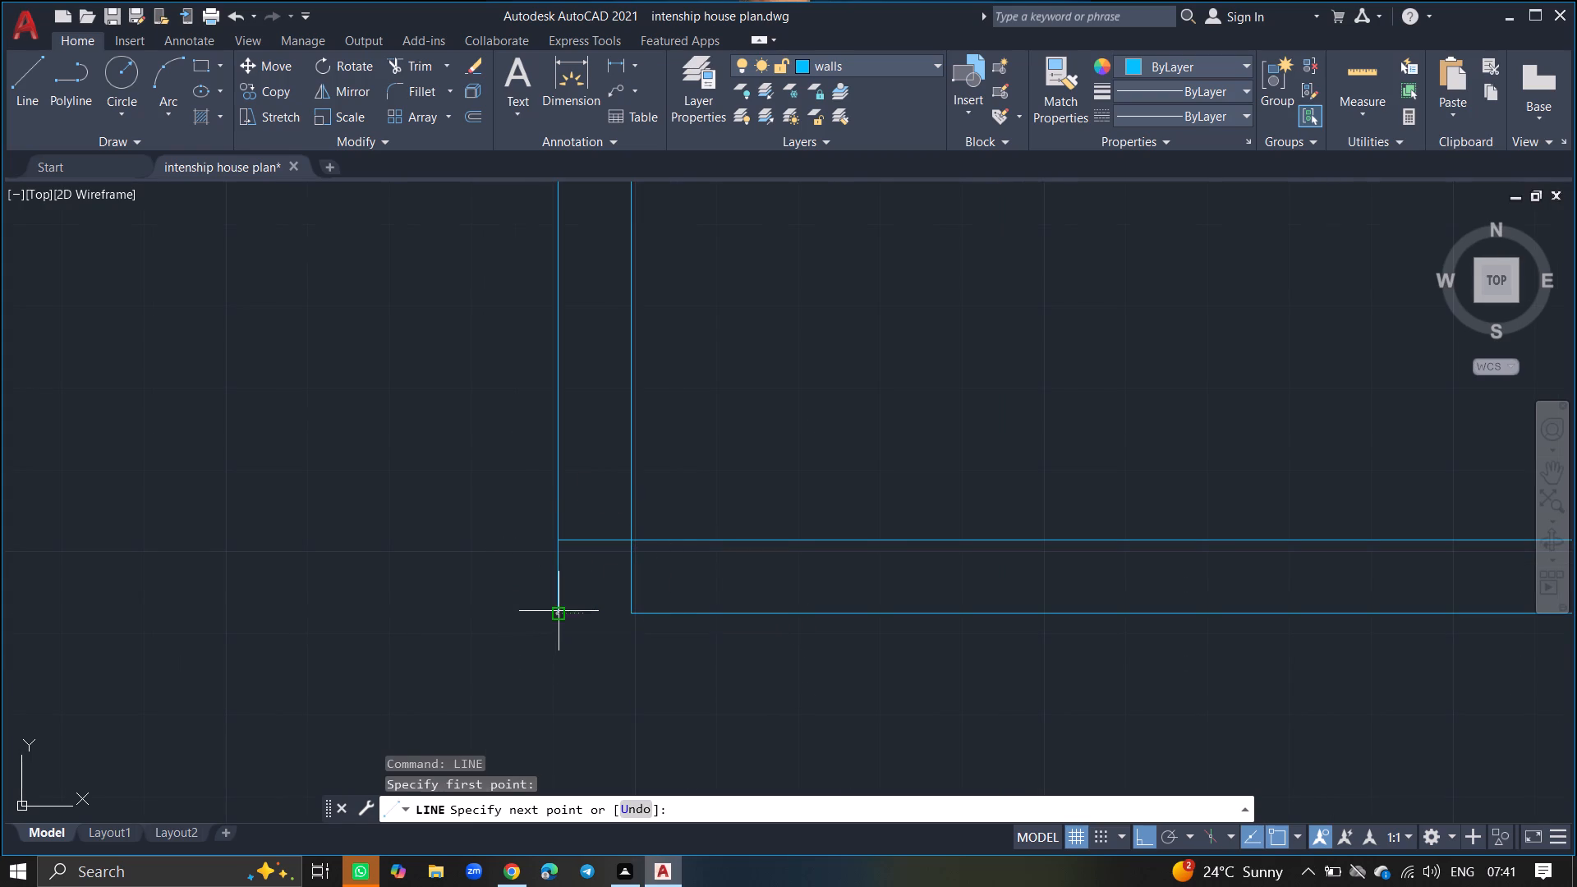
pyautogui.click(637, 615)
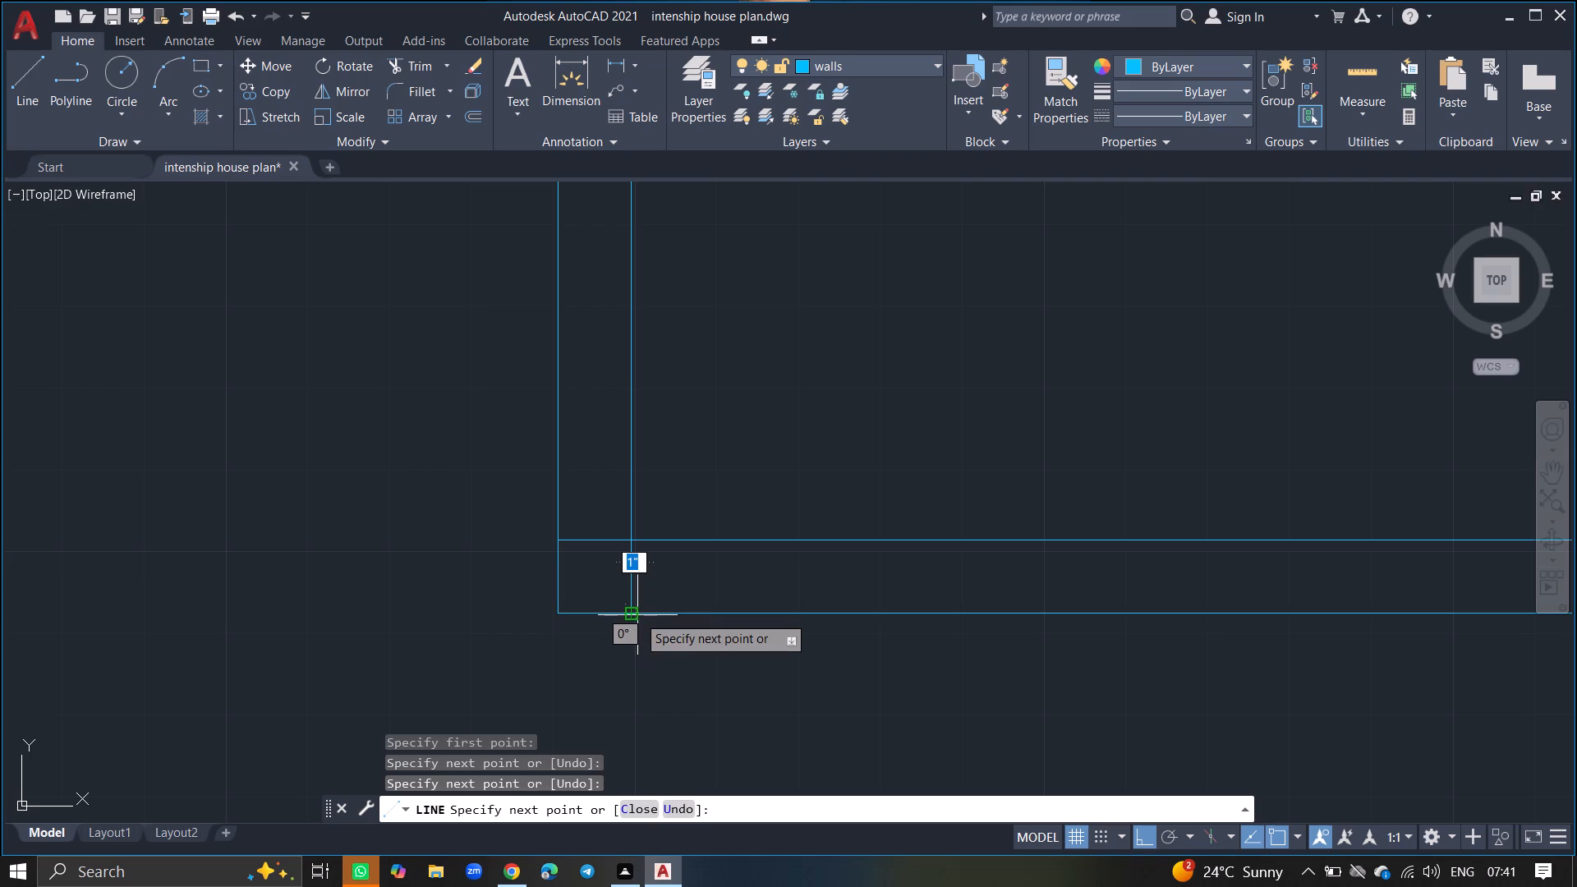
pyautogui.press('Return')
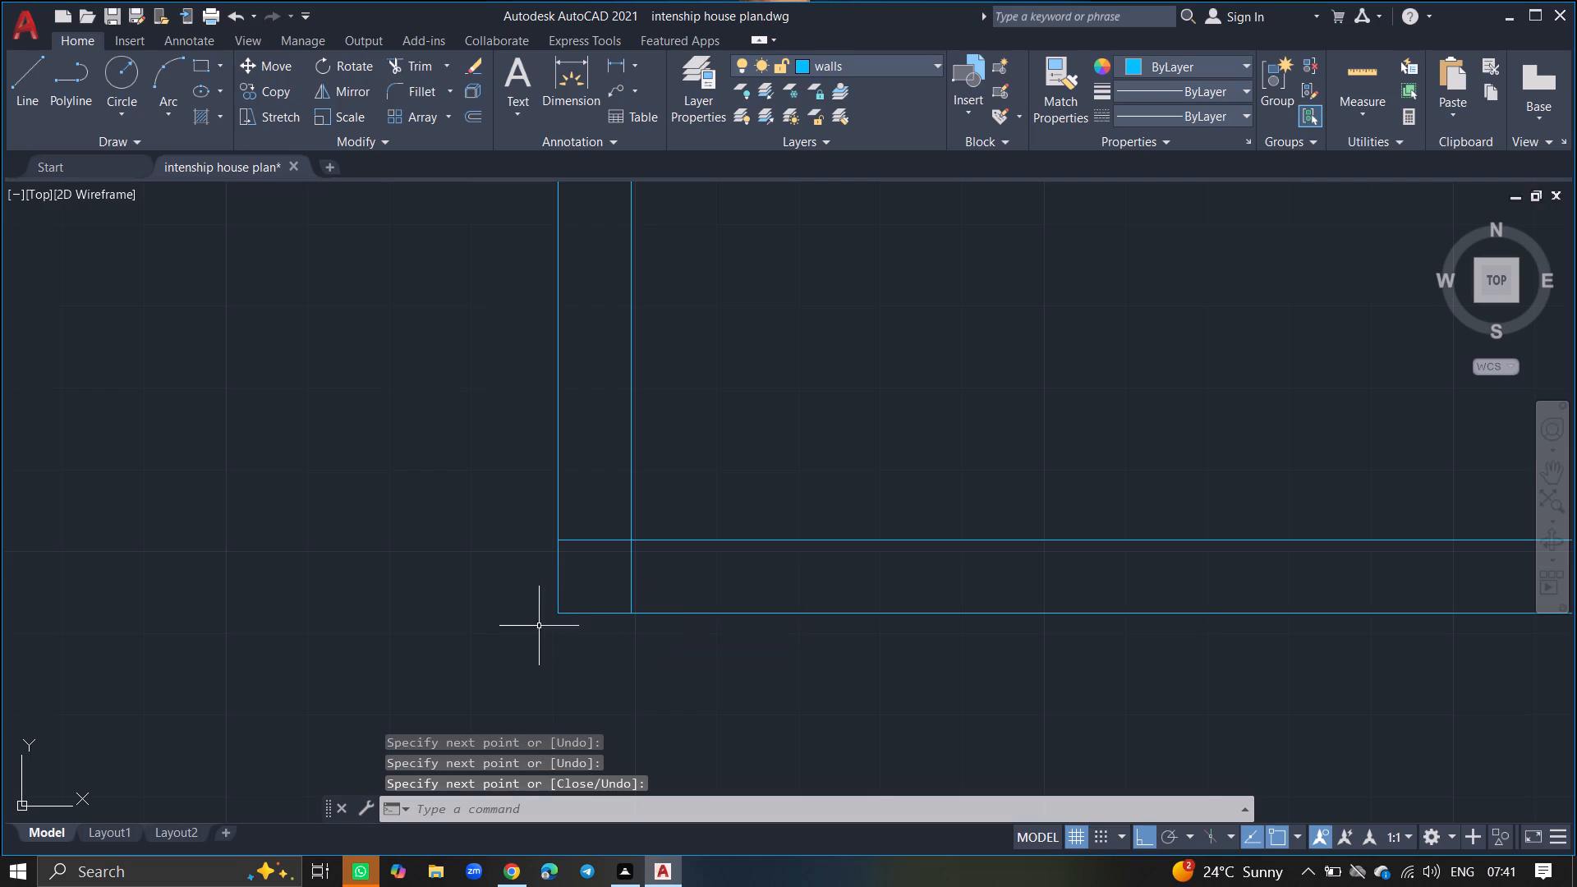
# Extend both north wall lines of the southern room west to its outer west wall line.
pyautogui.keyDown('ctrl'); pyautogui.scroll(-4, 544, 599); pyautogui.keyUp('ctrl')
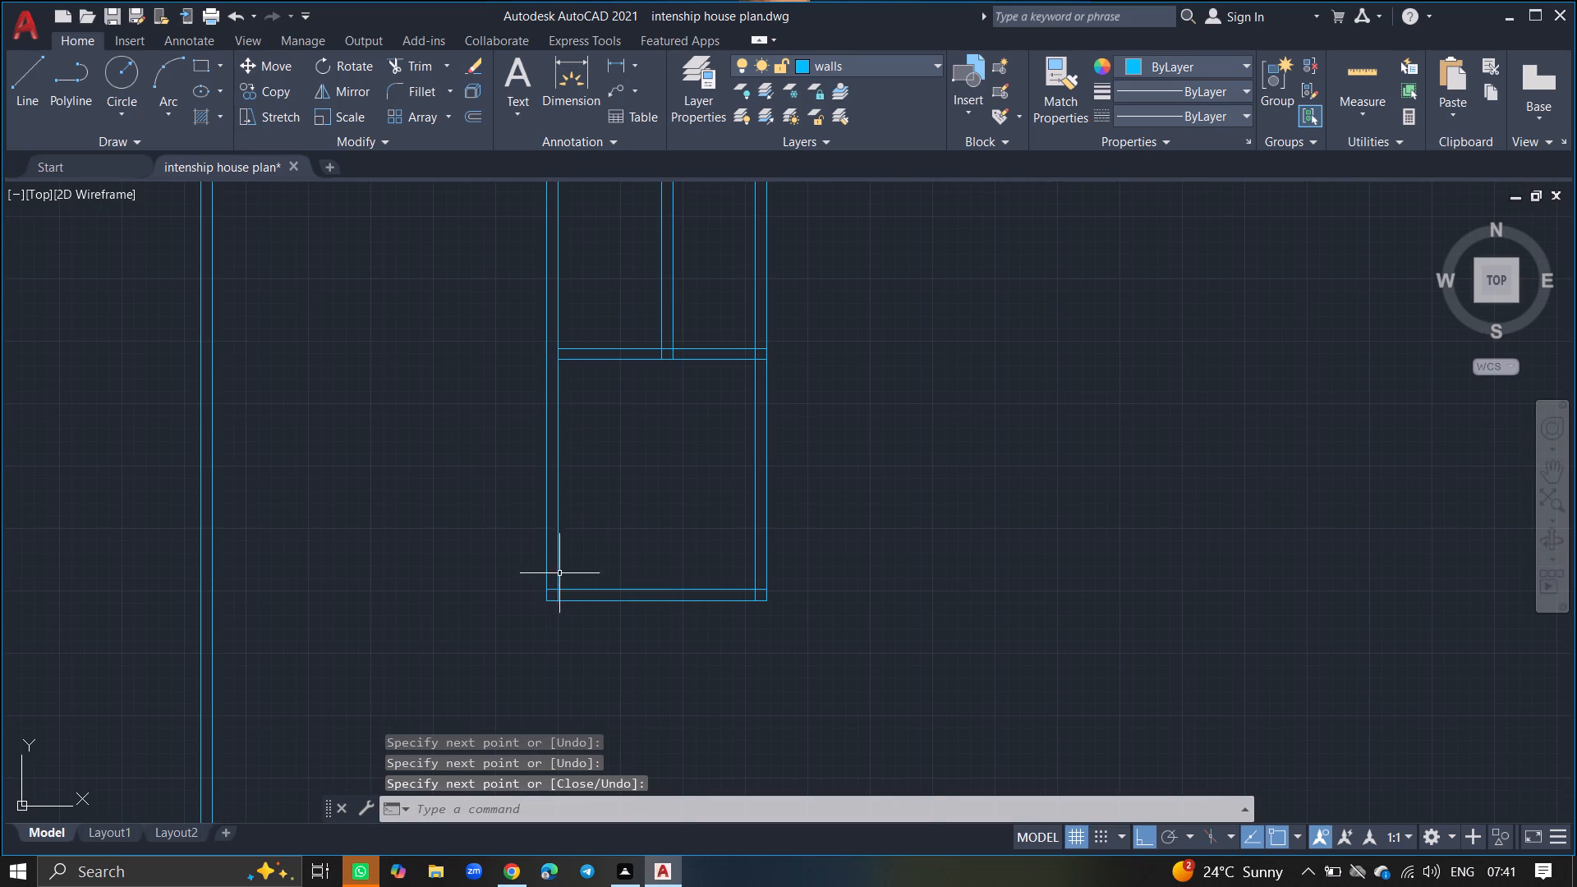
pyautogui.keyDown('ctrl'); pyautogui.scroll(-3, 591, 526); pyautogui.keyUp('ctrl')
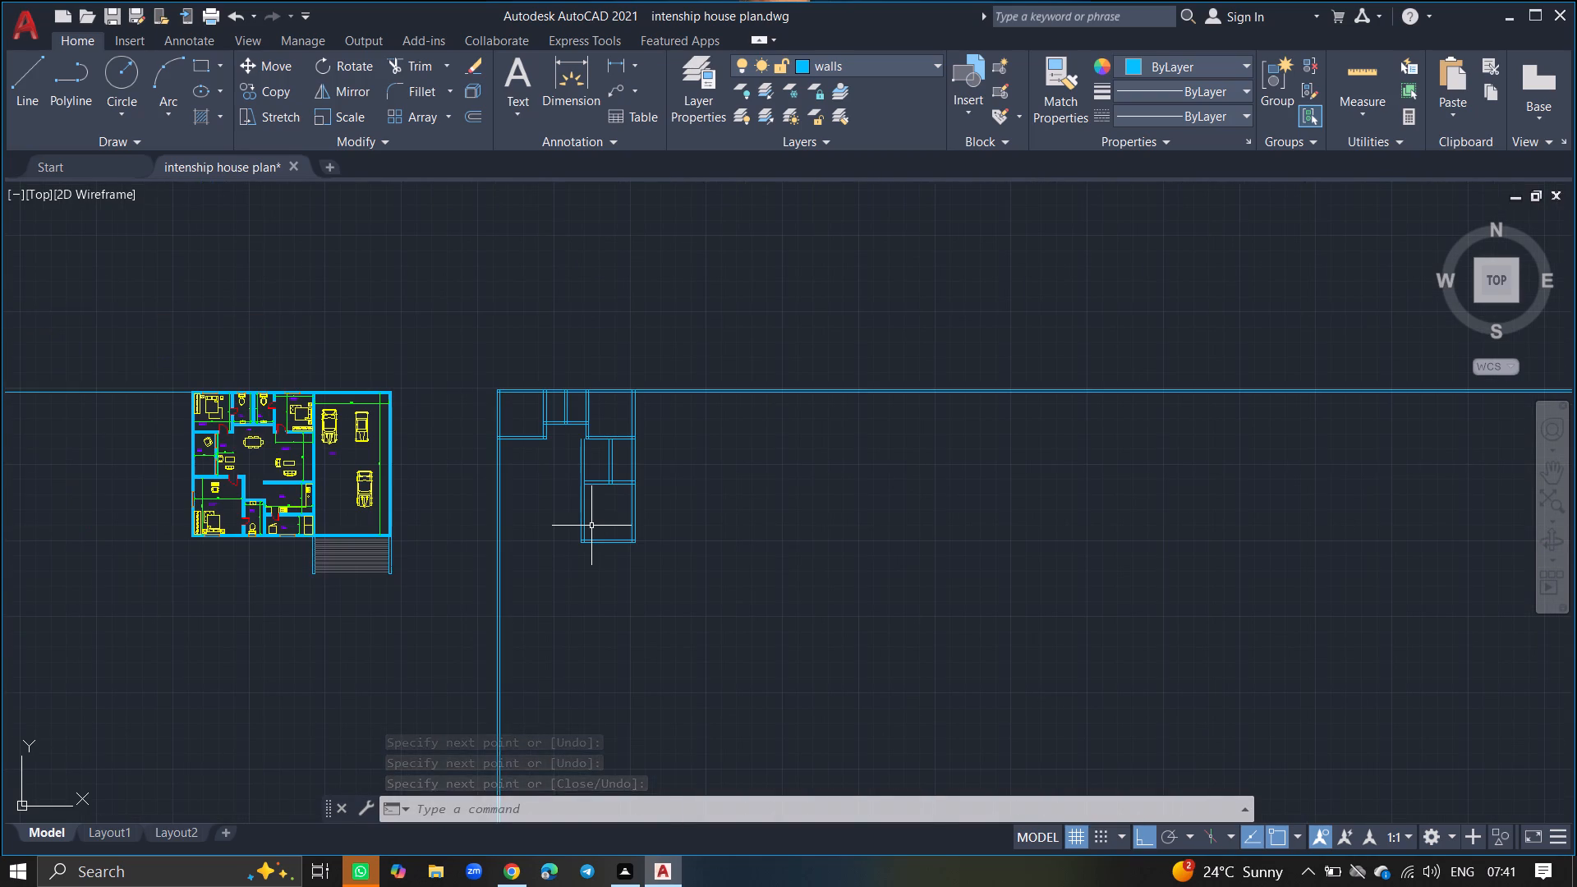
pyautogui.keyDown('ctrl'); pyautogui.scroll(2, 582, 436); pyautogui.keyUp('ctrl')
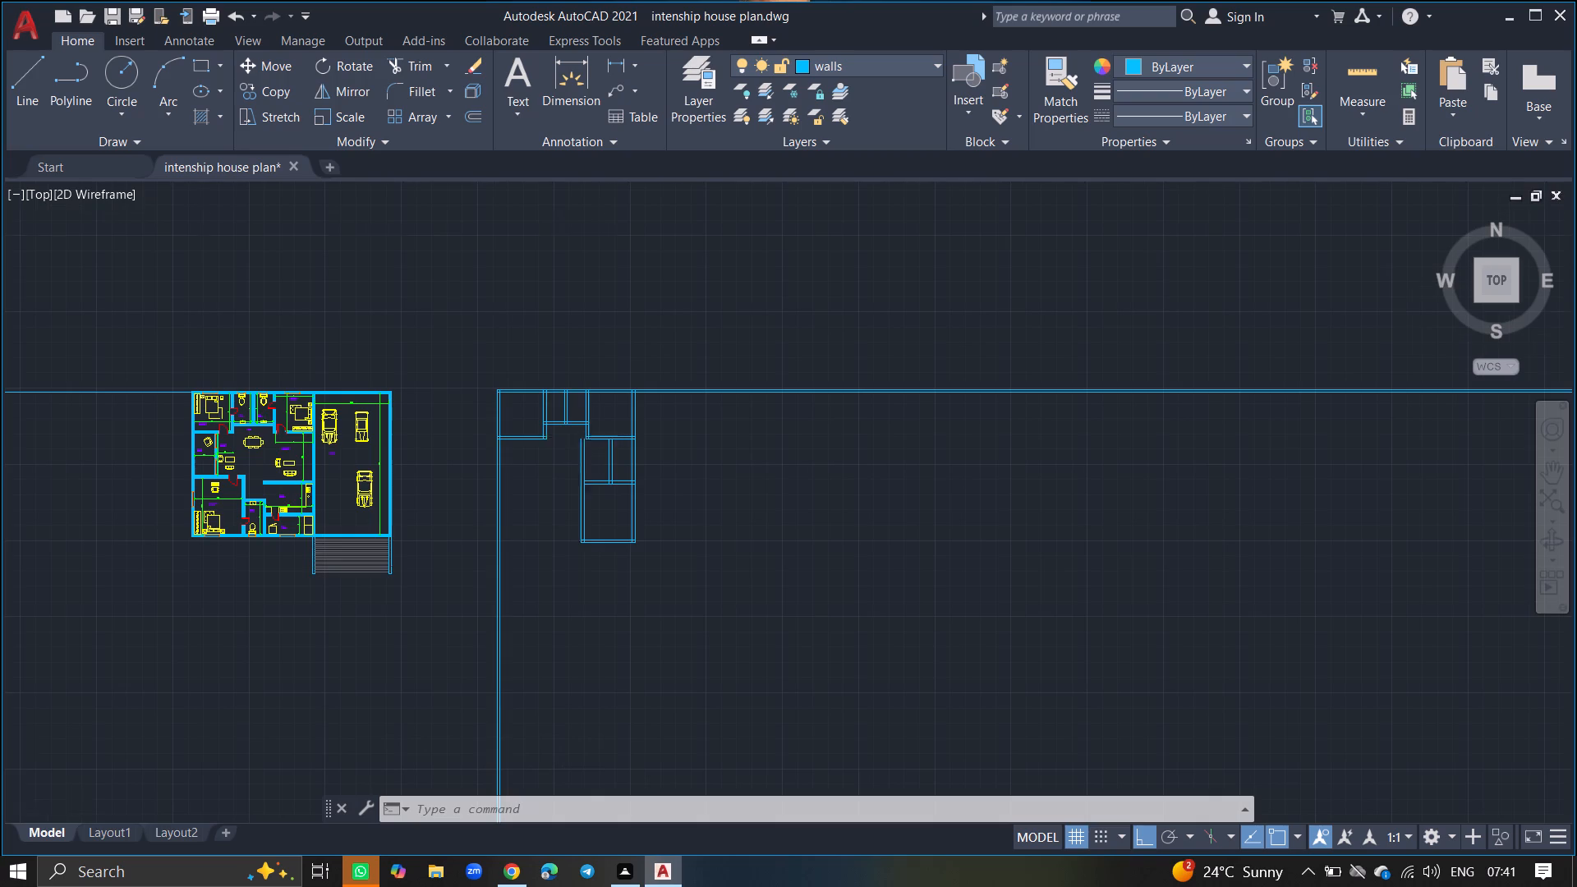
pyautogui.keyDown('ctrl'); pyautogui.scroll(2, 582, 436); pyautogui.keyUp('ctrl')
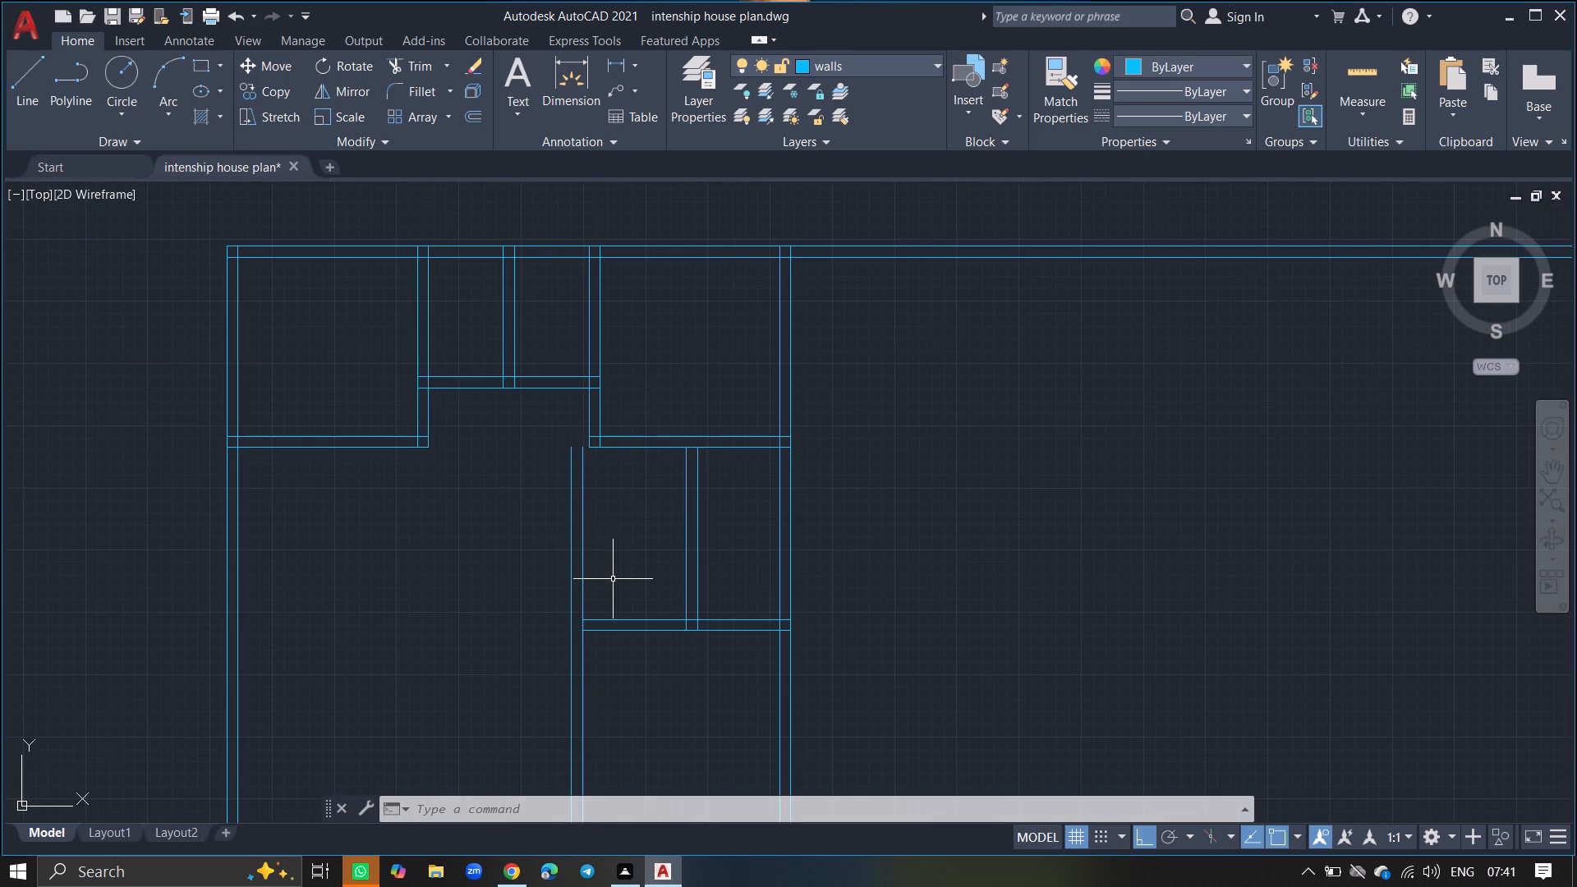
pyautogui.write('EX')
pyautogui.press('Return')
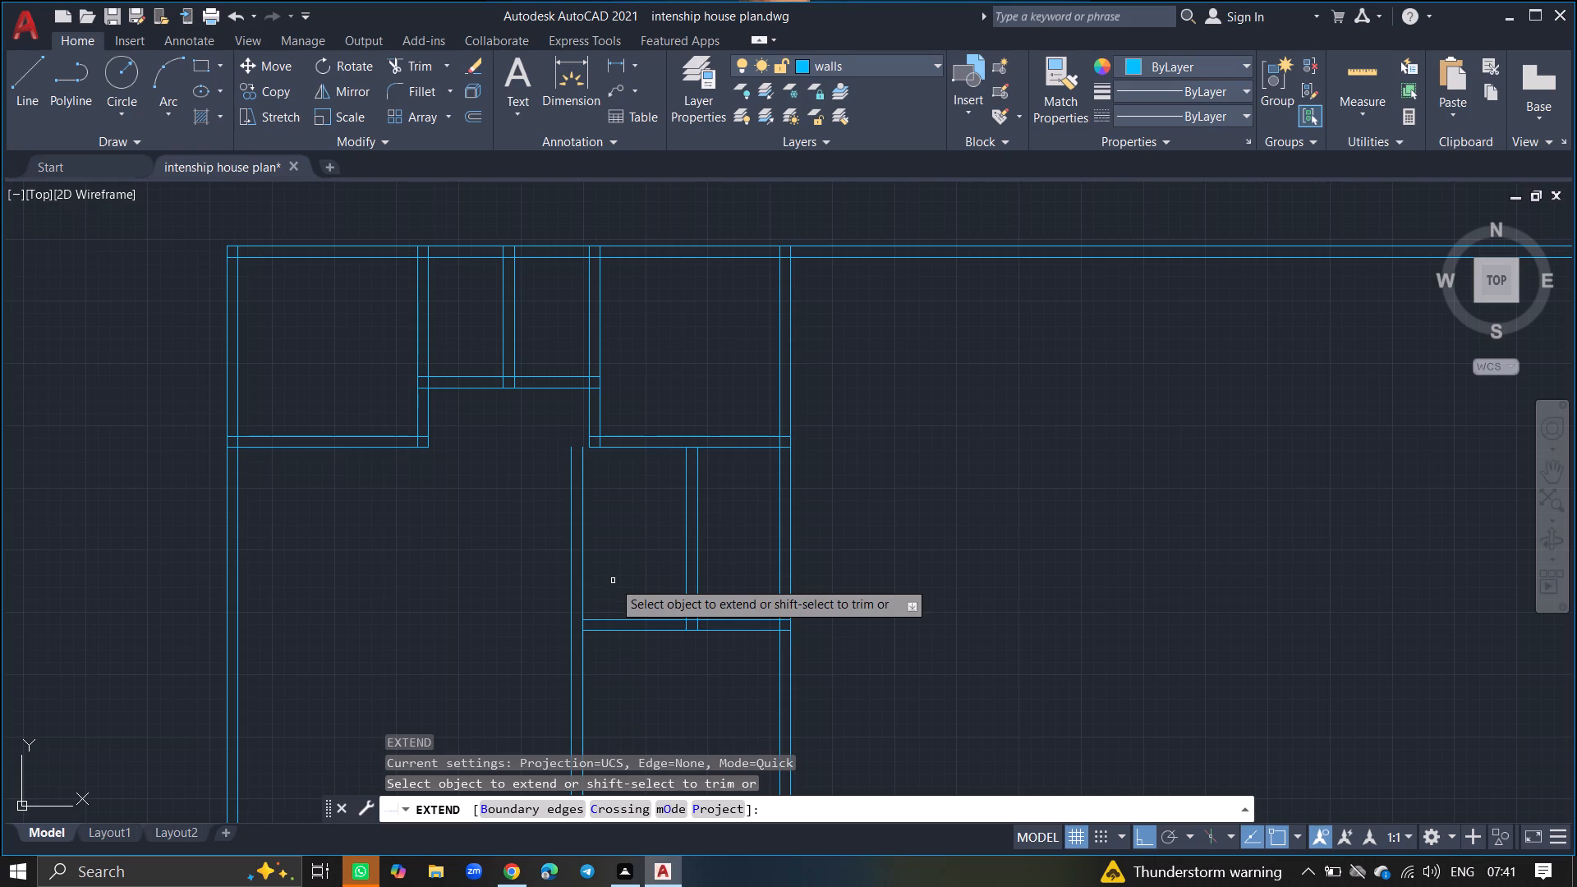
pyautogui.click(603, 633)
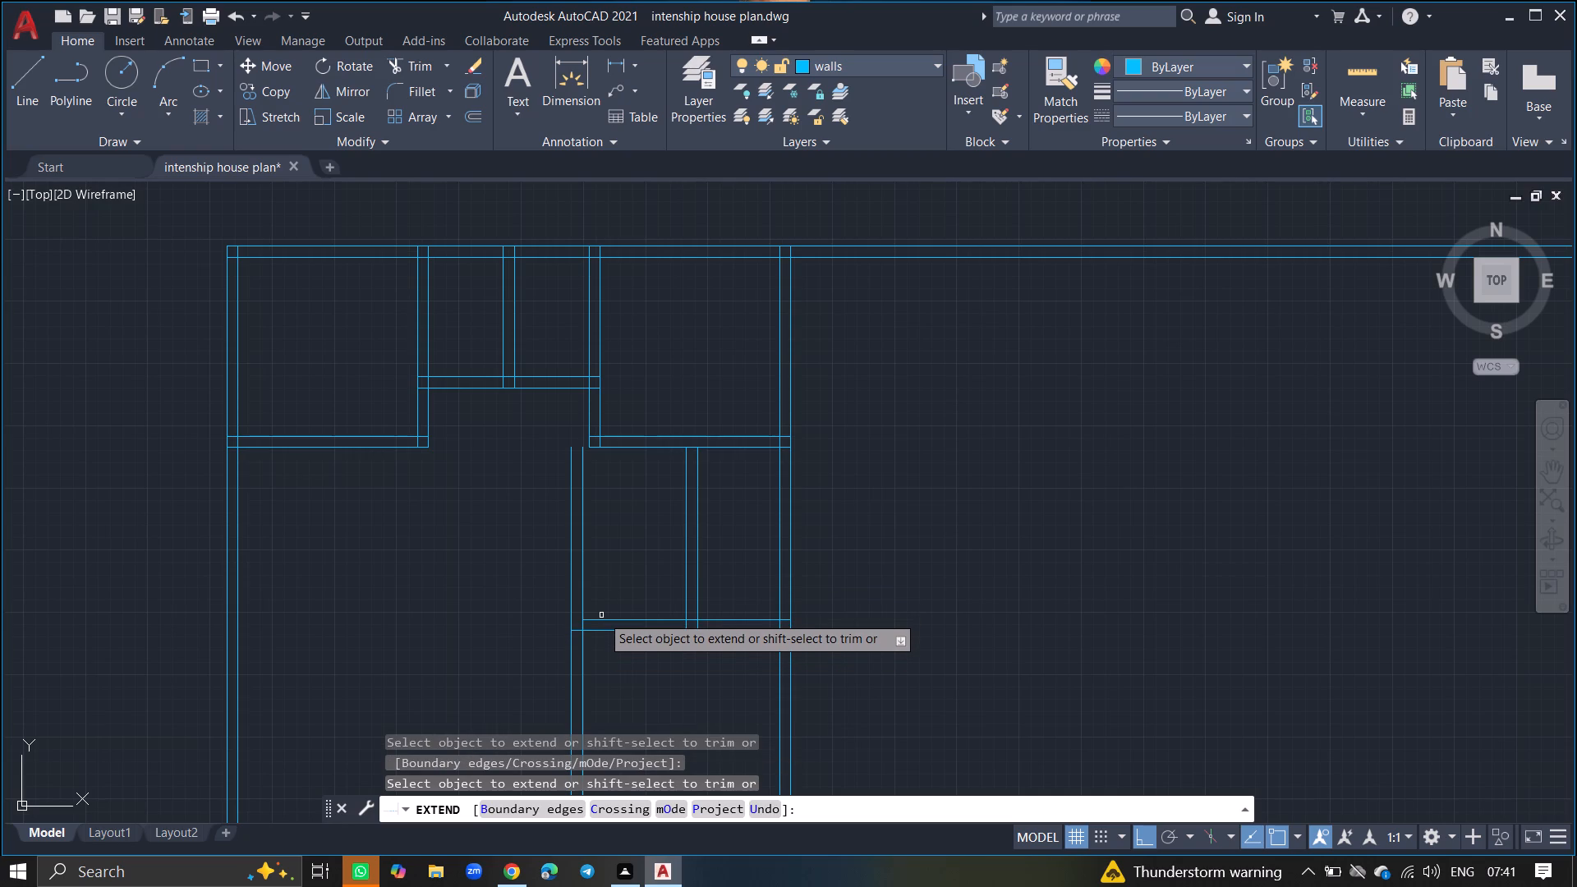
pyautogui.click(601, 621)
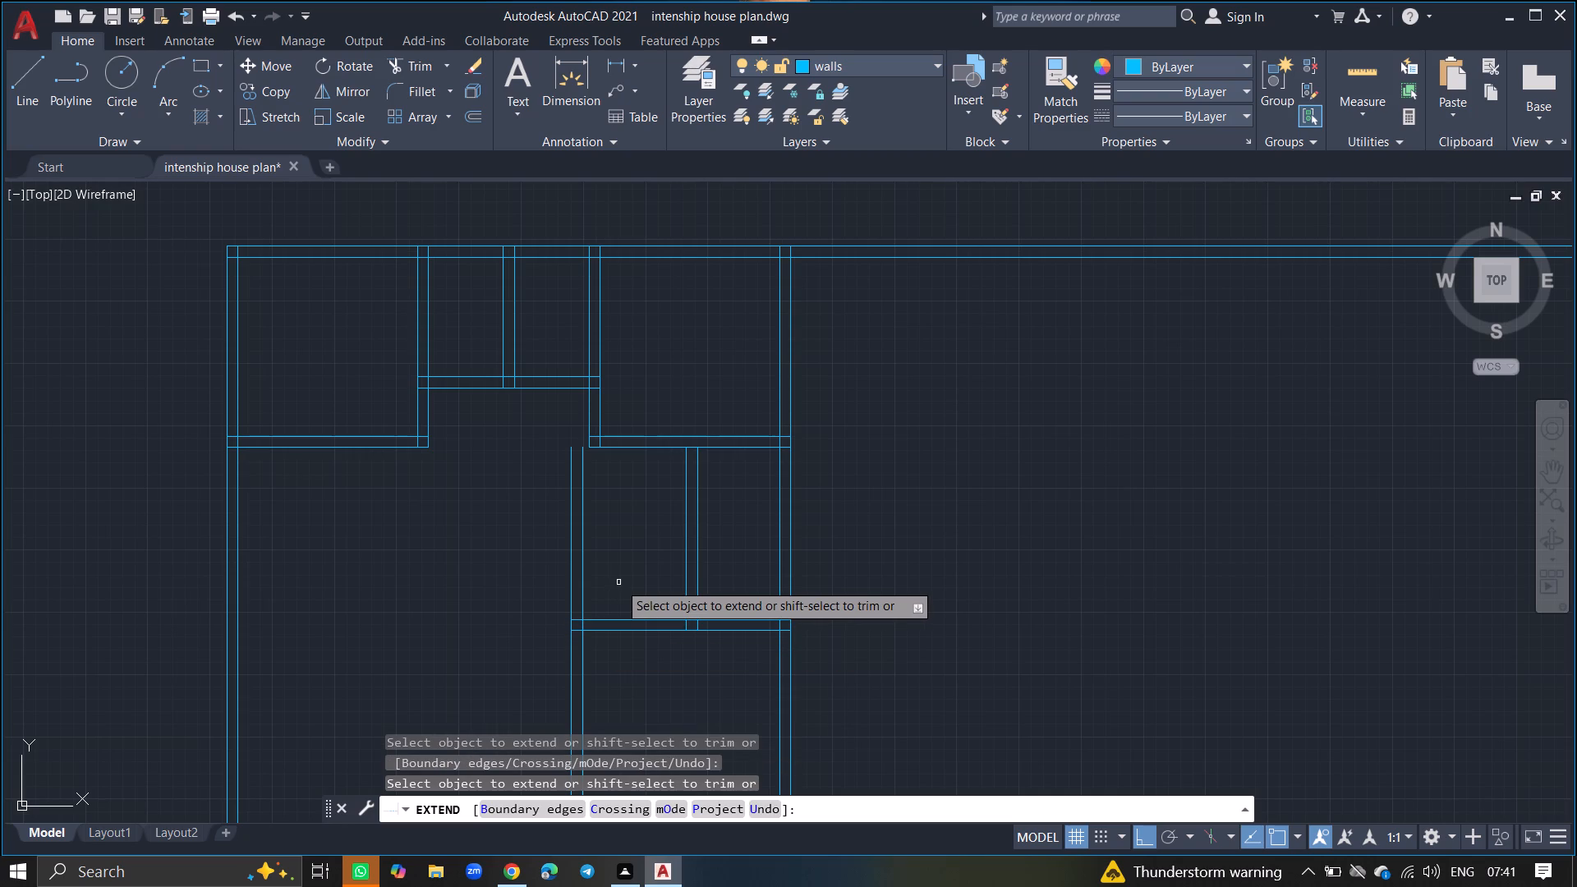
pyautogui.press('Return')
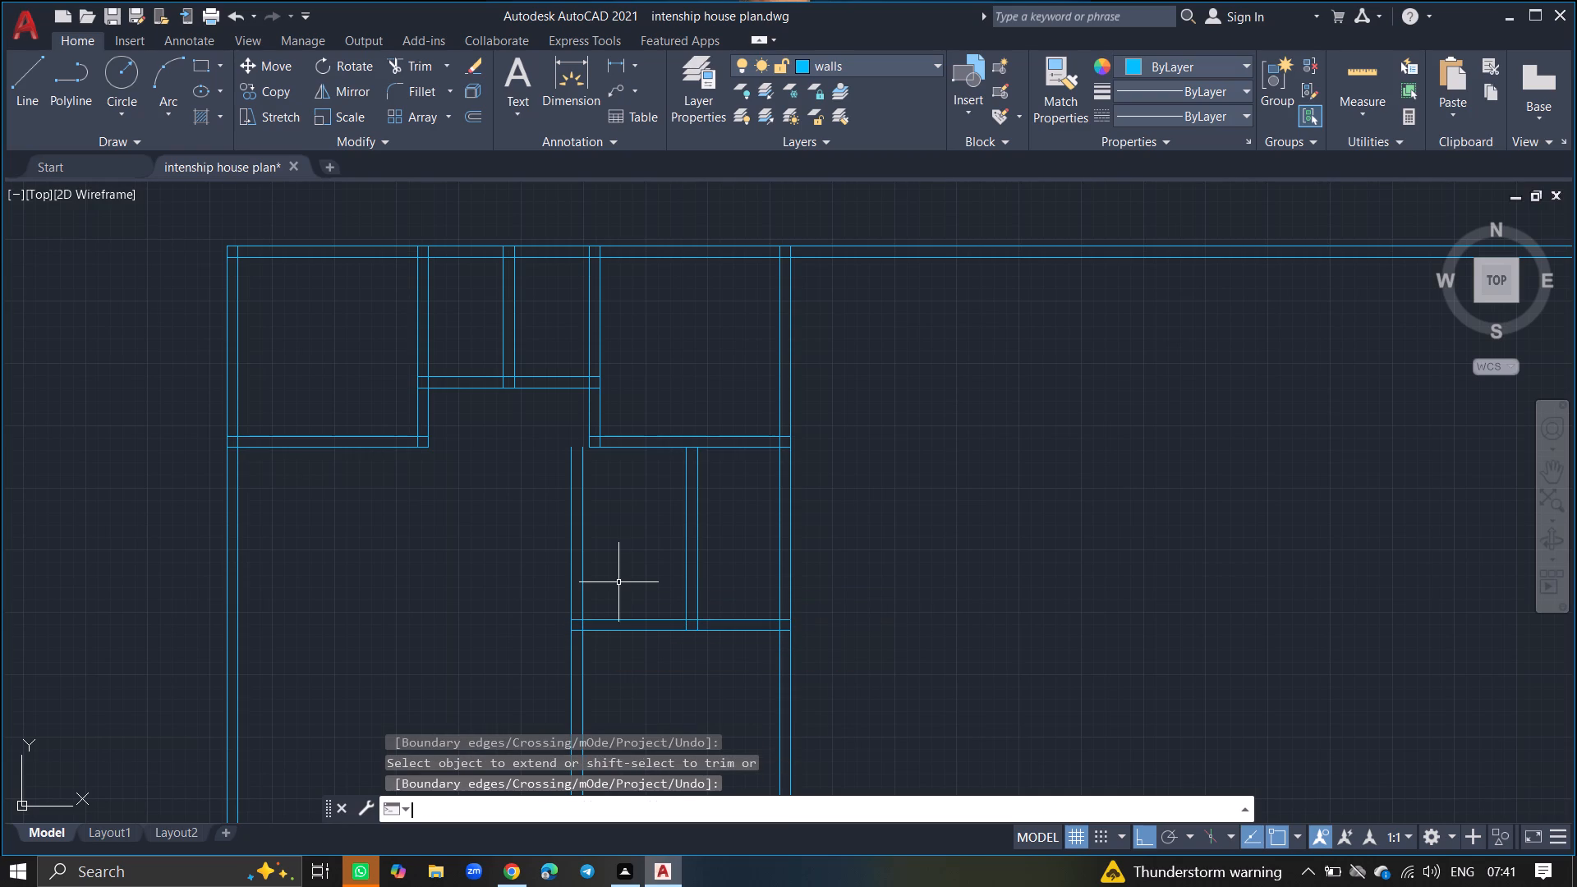
# Trim off both west wall lines where they run north past the southern room's north wall.
pyautogui.write('TRIM')
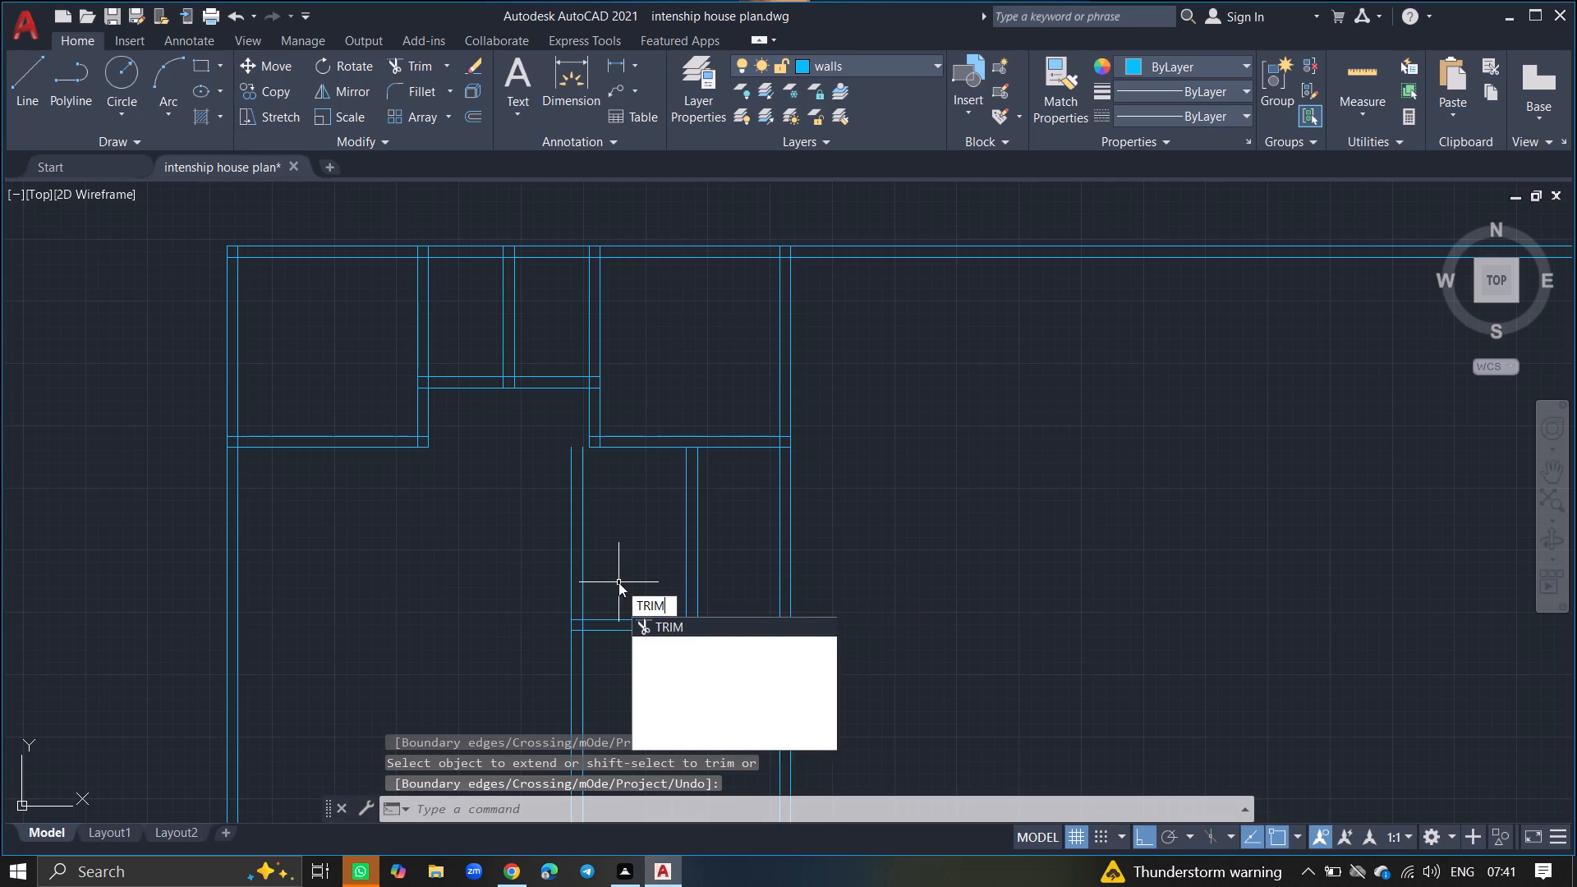
pyautogui.press('Return')
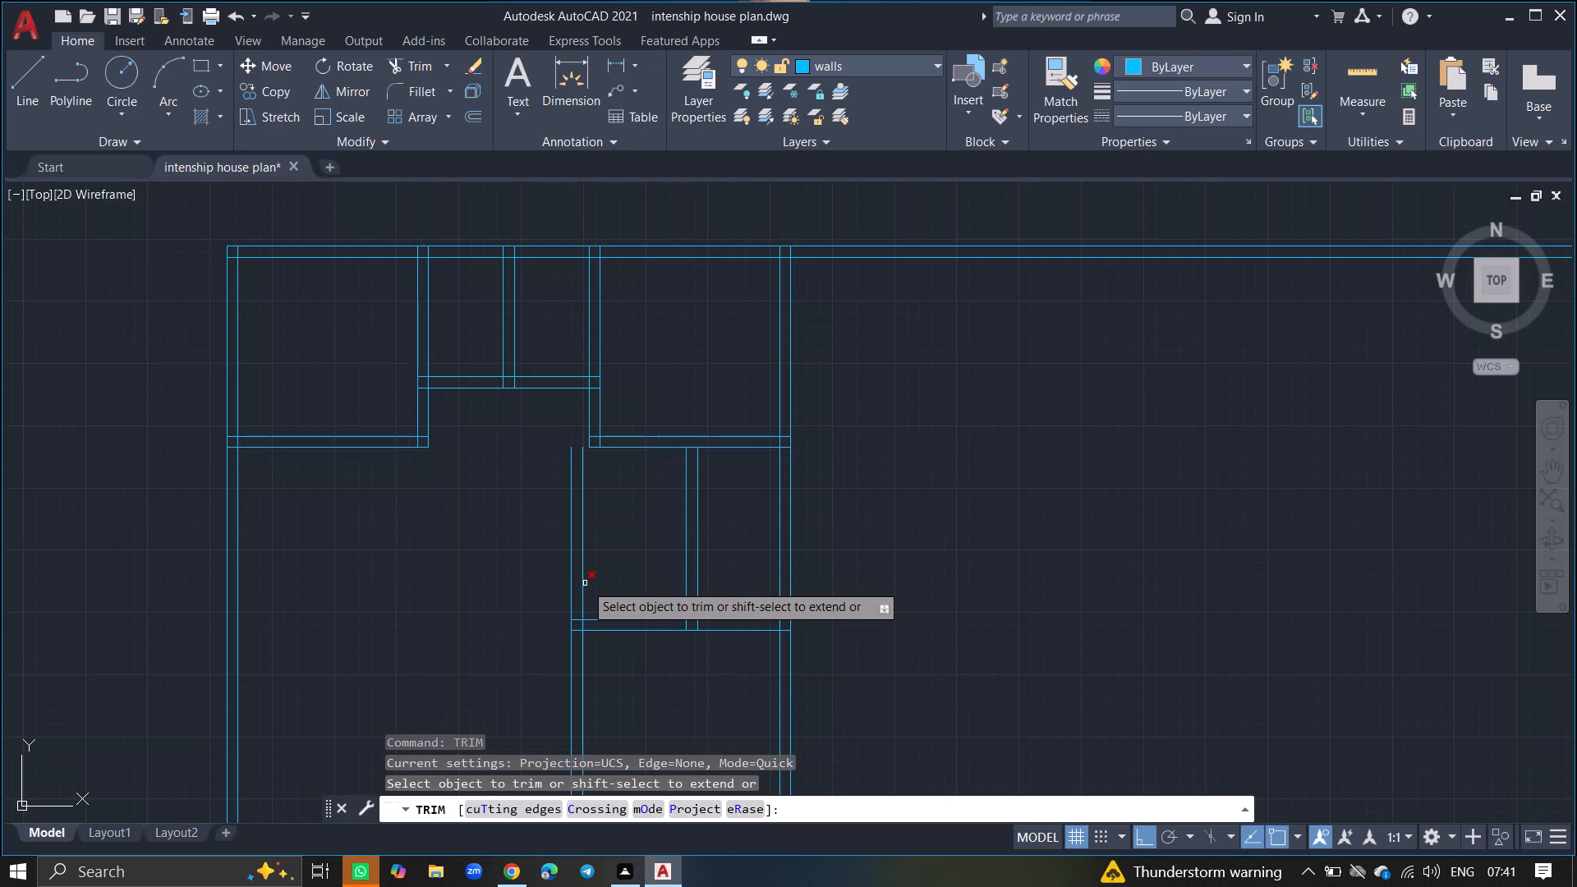
pyautogui.click(582, 583)
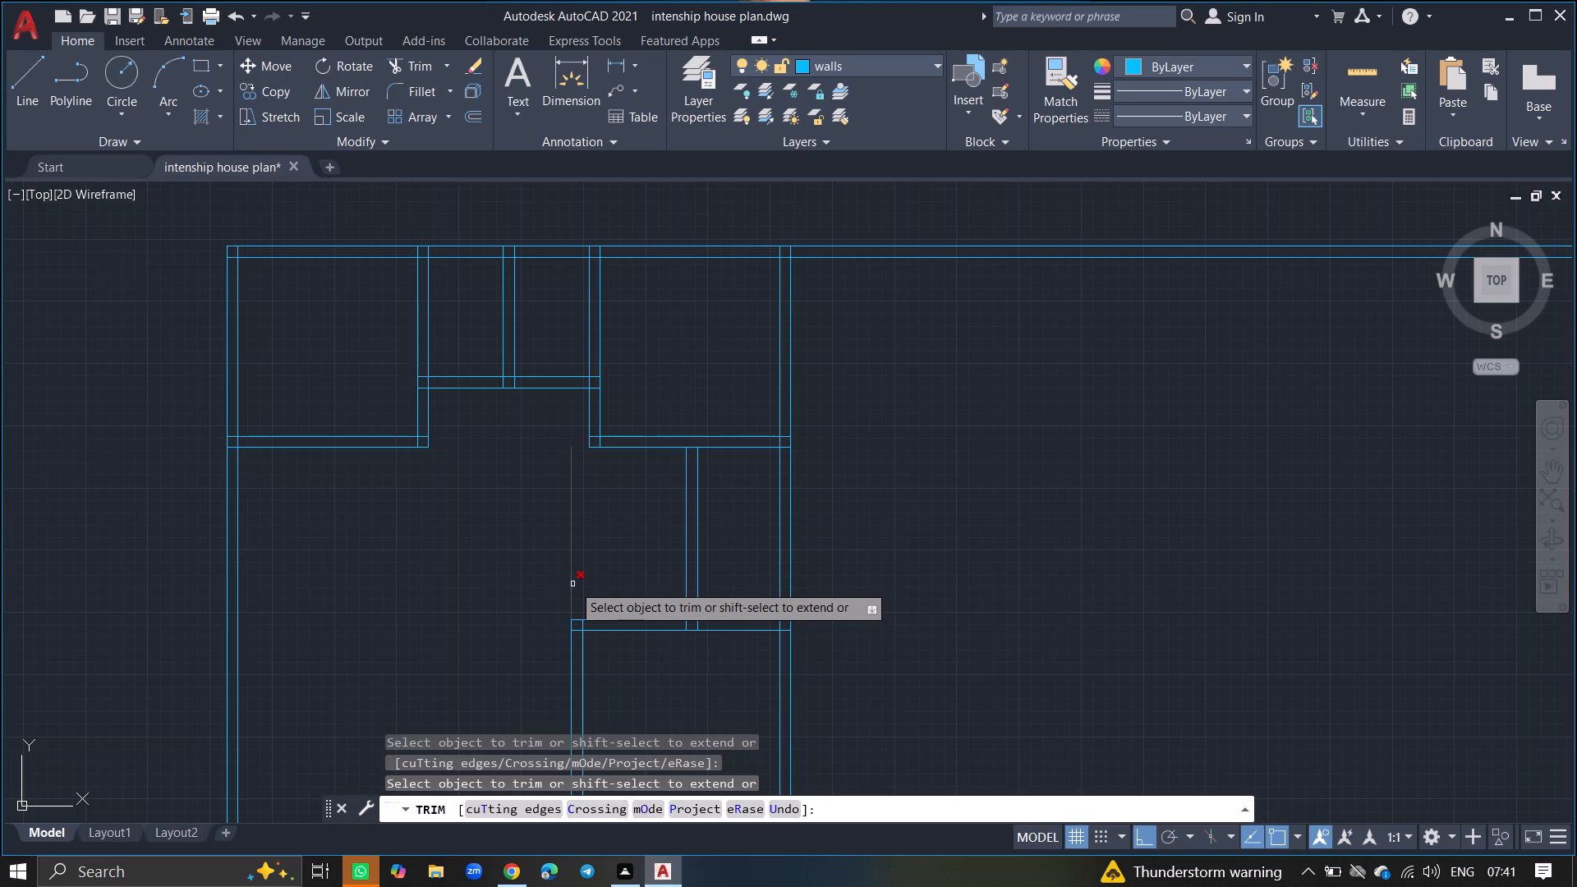
pyautogui.click(572, 584)
pyautogui.keyDown('ctrl'); pyautogui.scroll(-2, 559, 539); pyautogui.keyUp('ctrl')
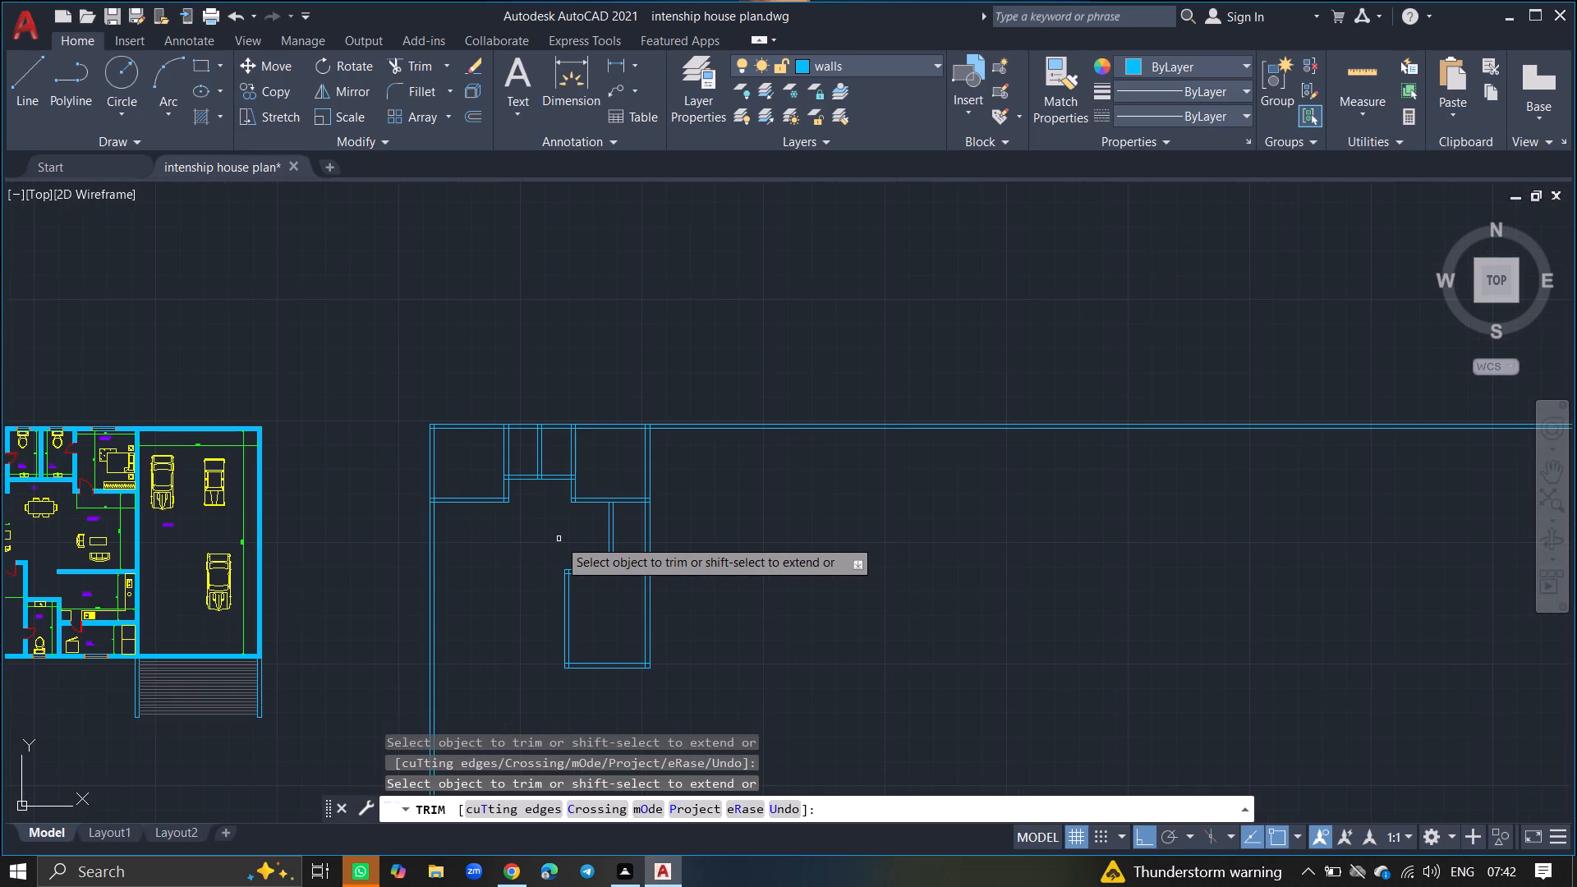